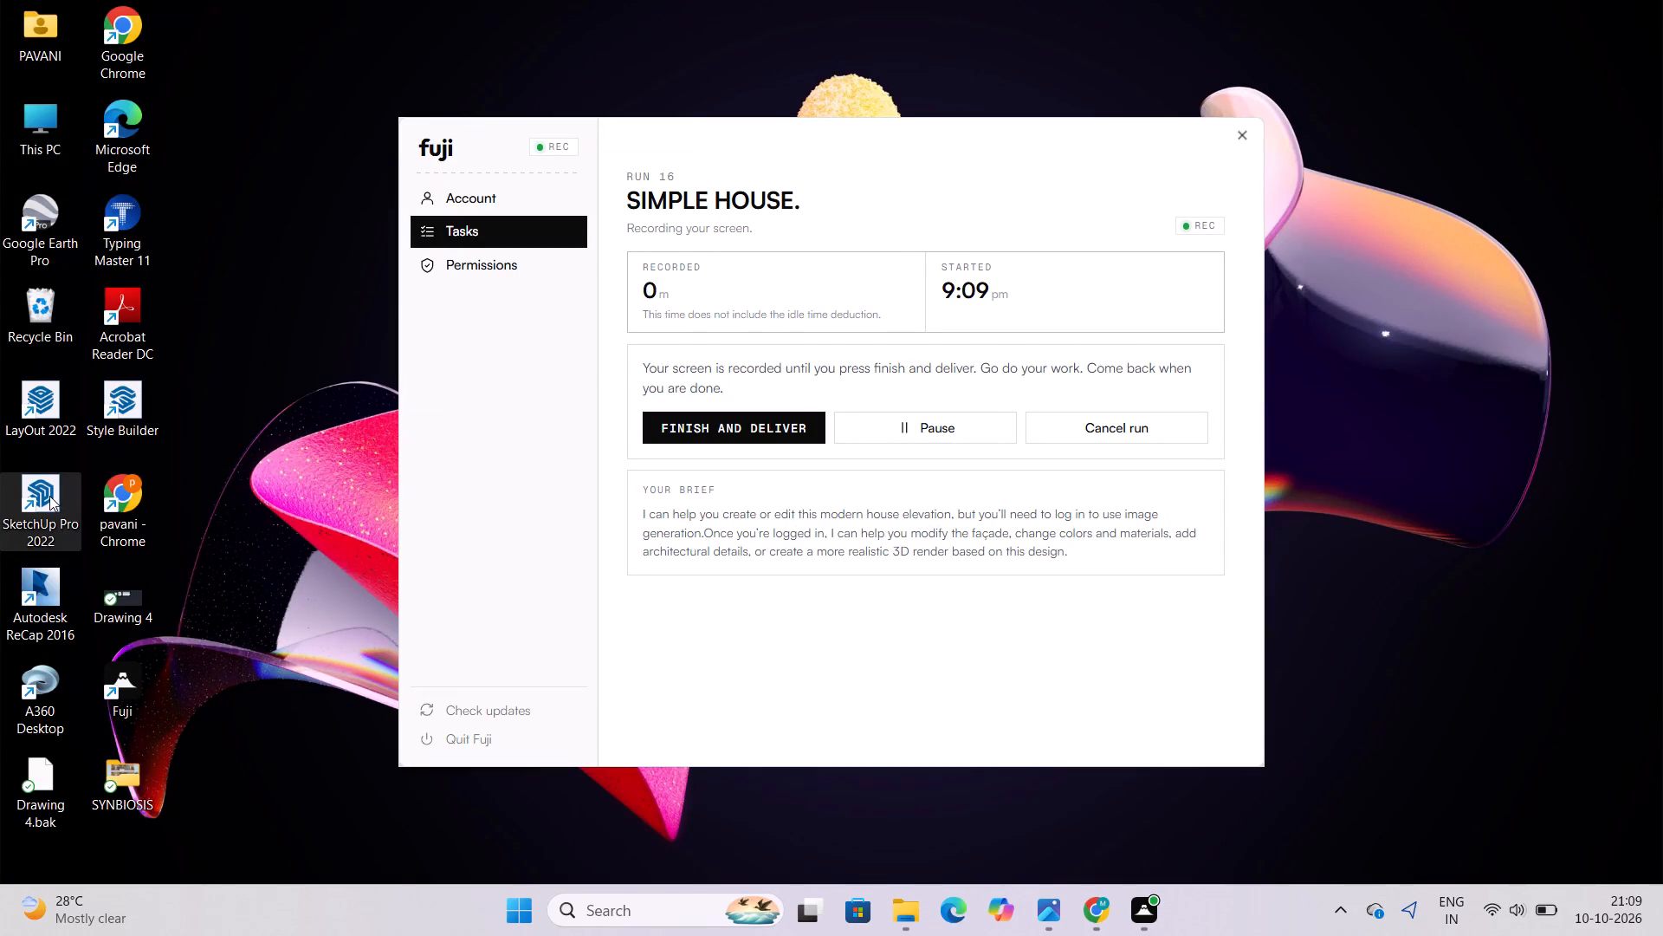
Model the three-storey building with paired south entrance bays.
Launch SketchUp Pro 2022 from the desktop.
double_click(49, 497)
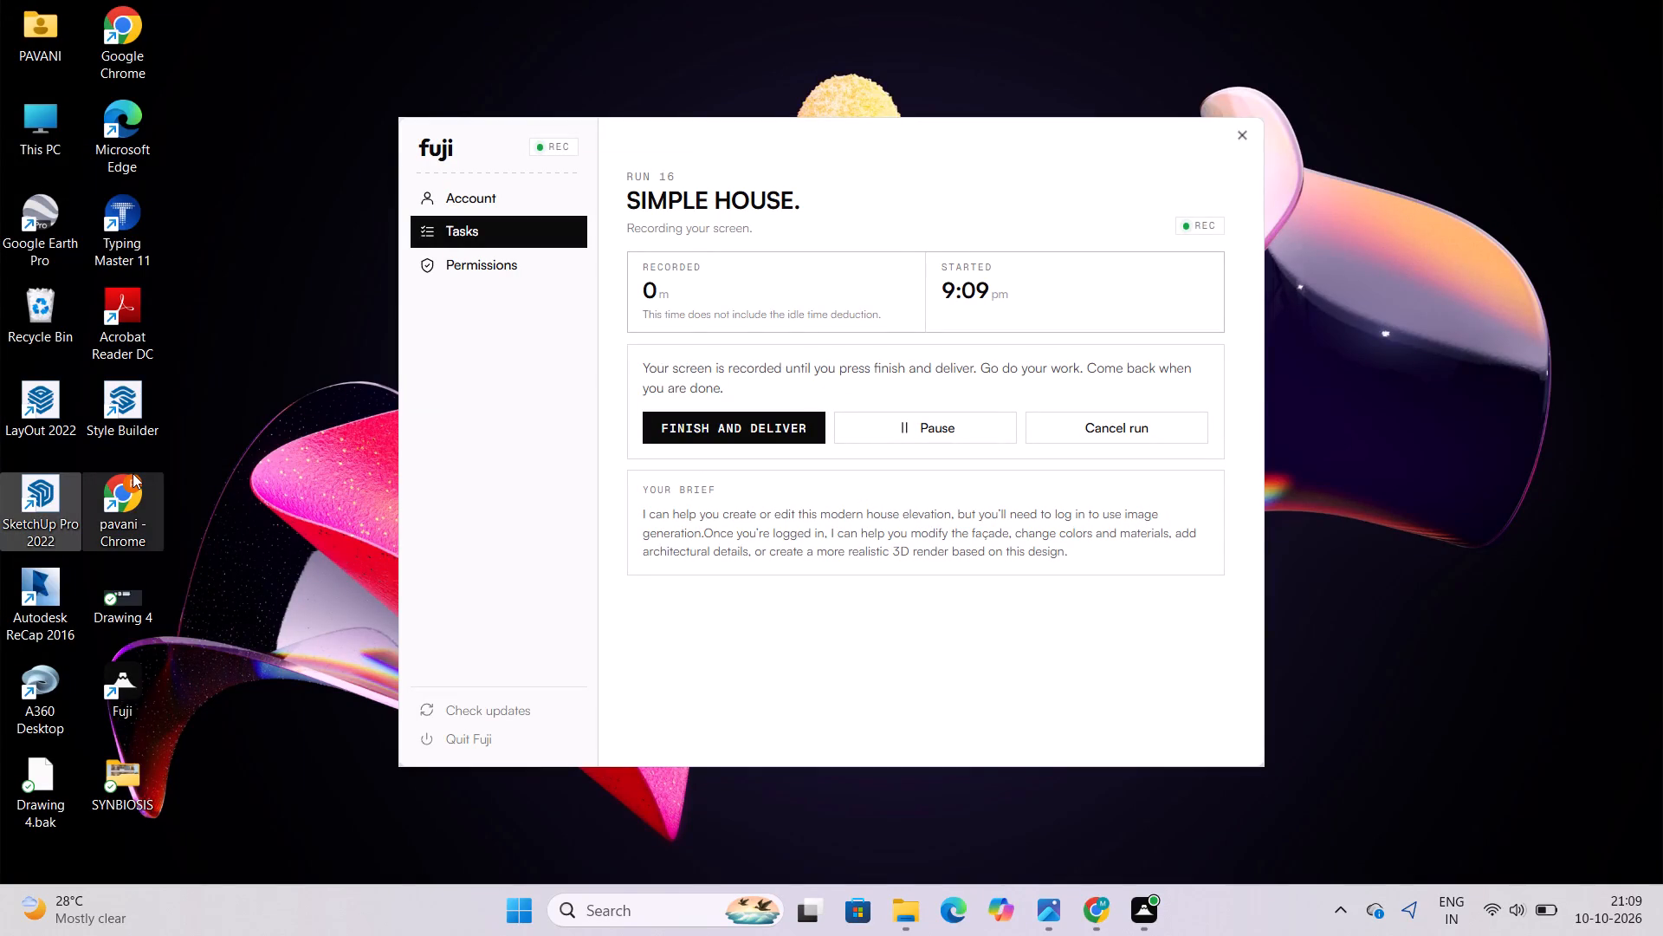
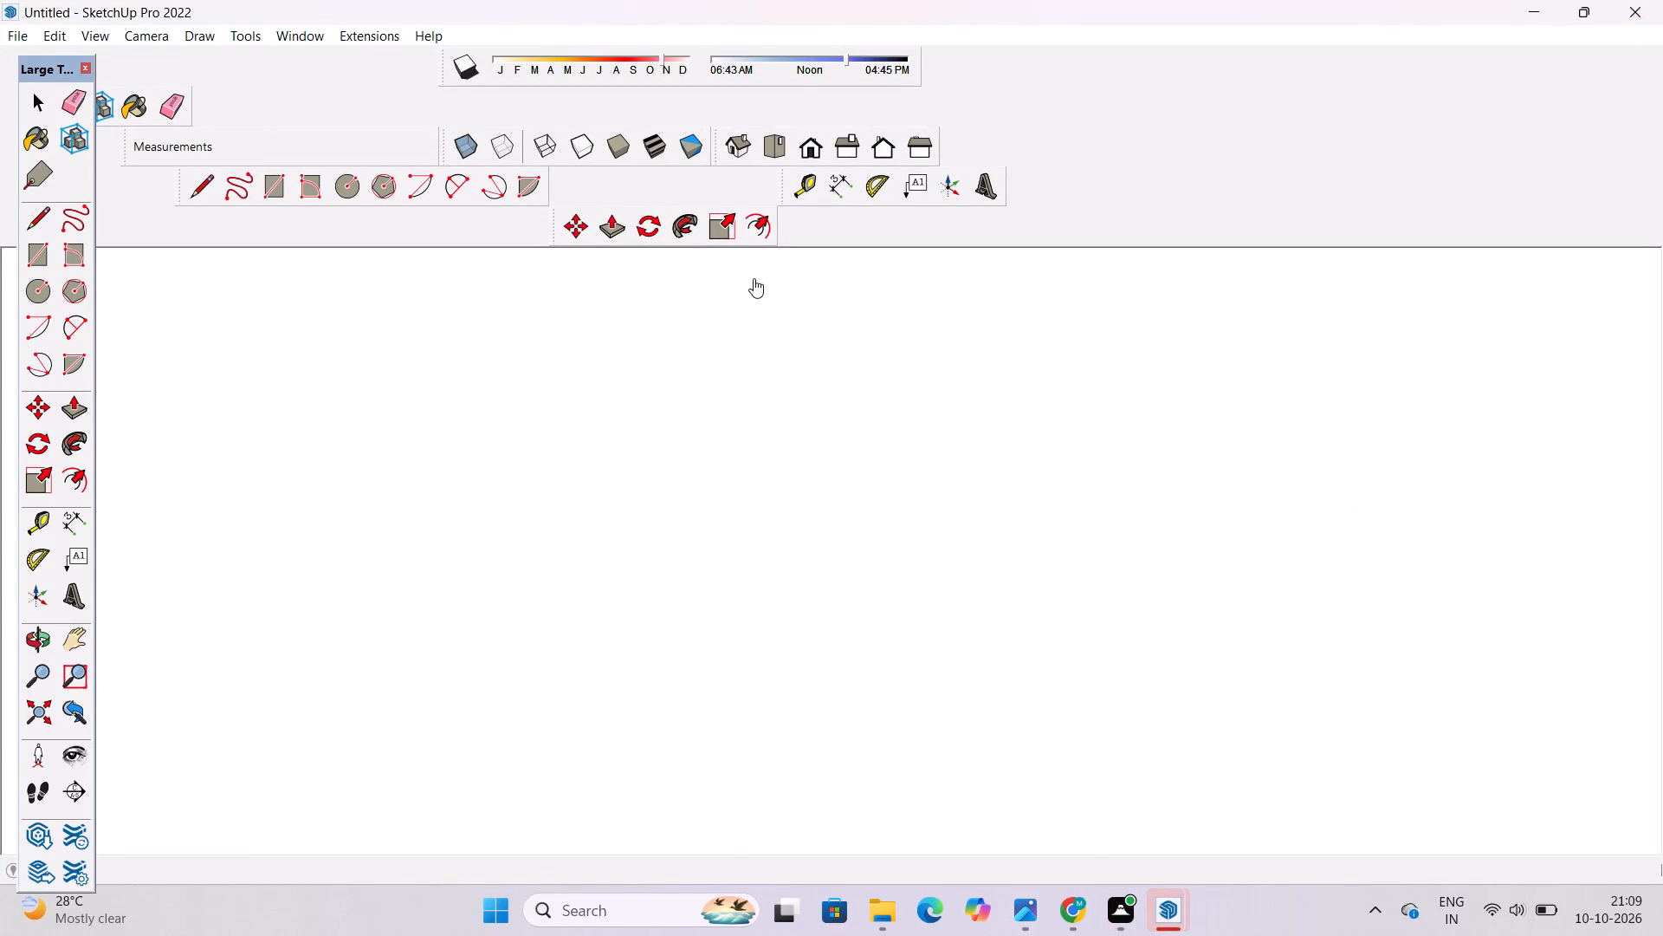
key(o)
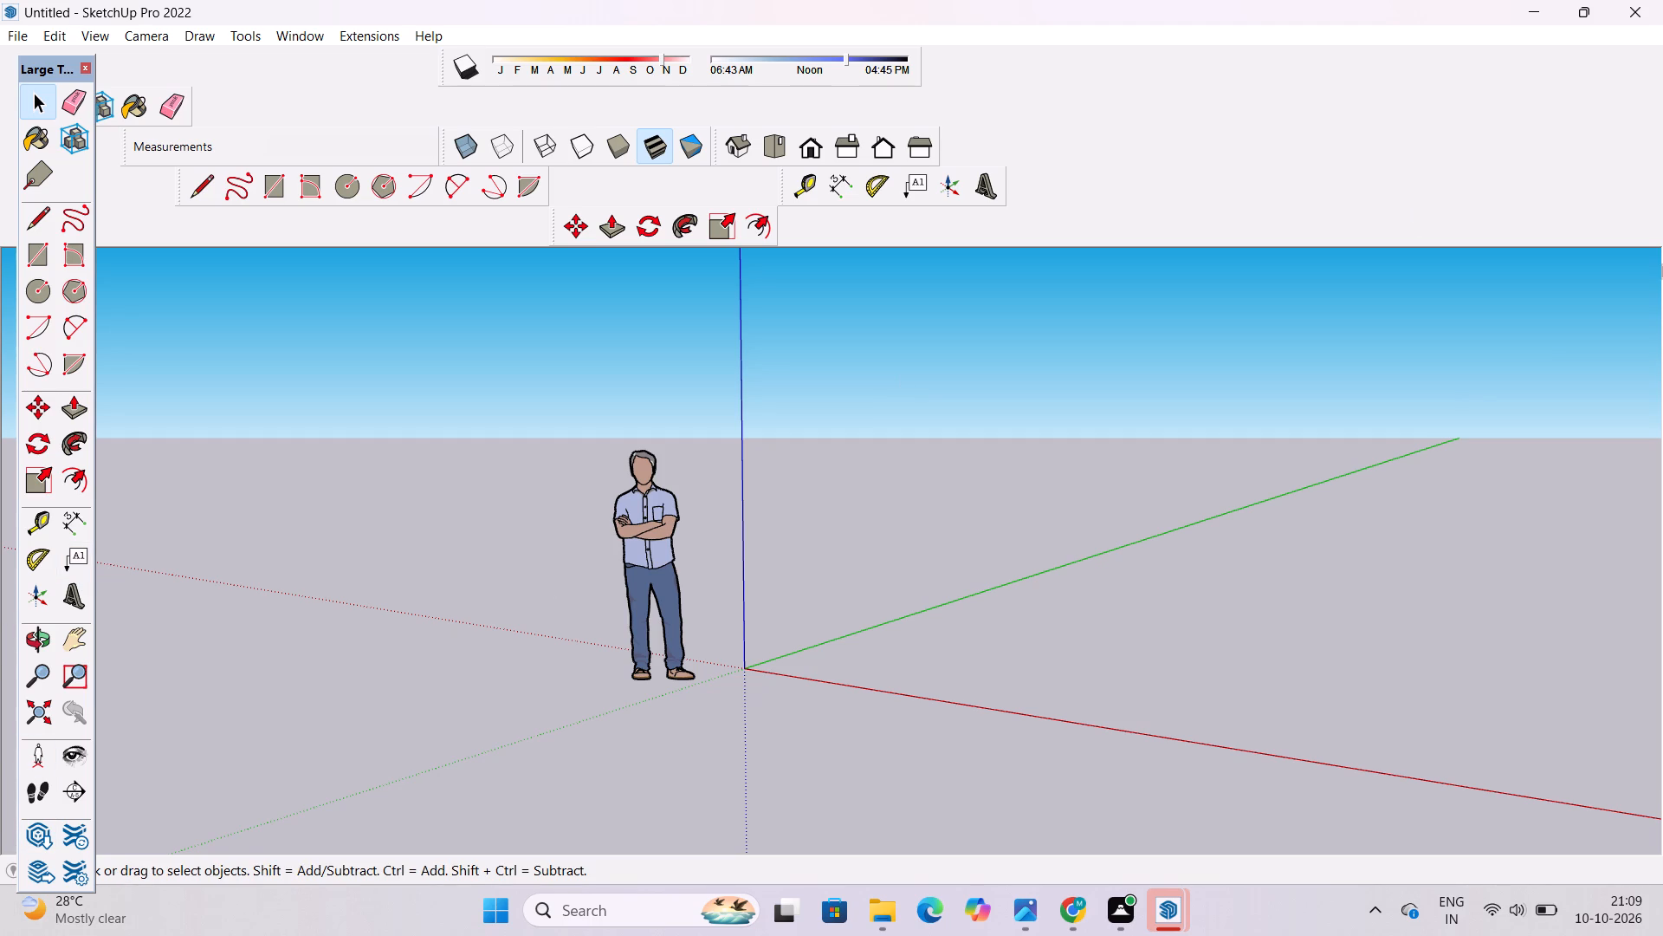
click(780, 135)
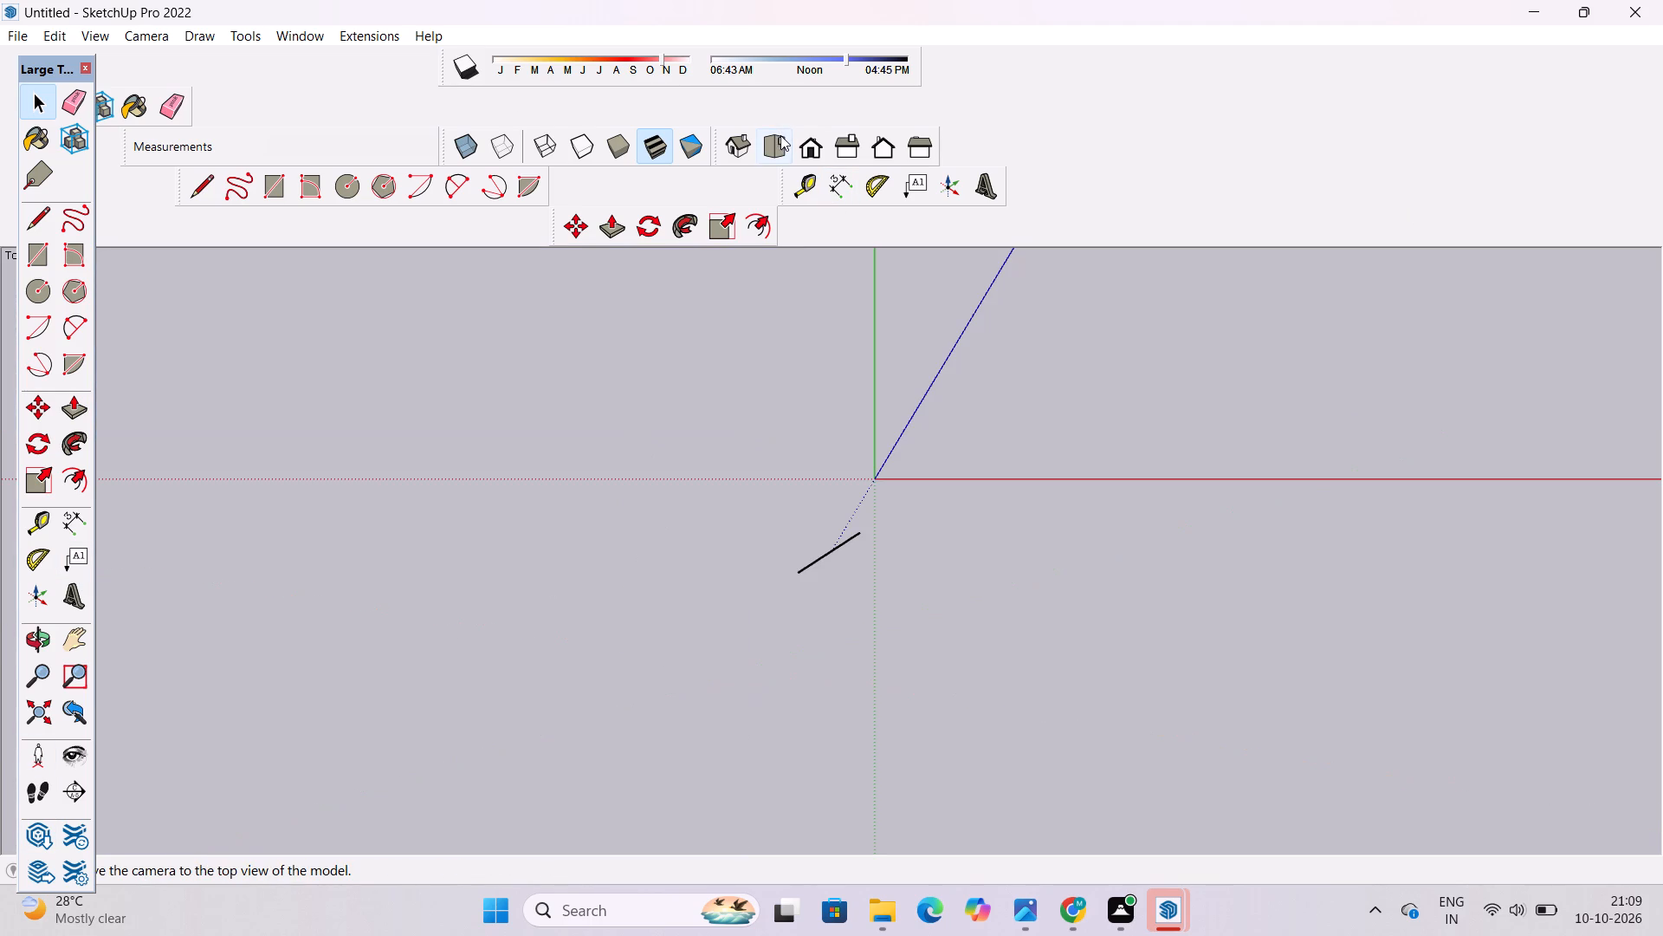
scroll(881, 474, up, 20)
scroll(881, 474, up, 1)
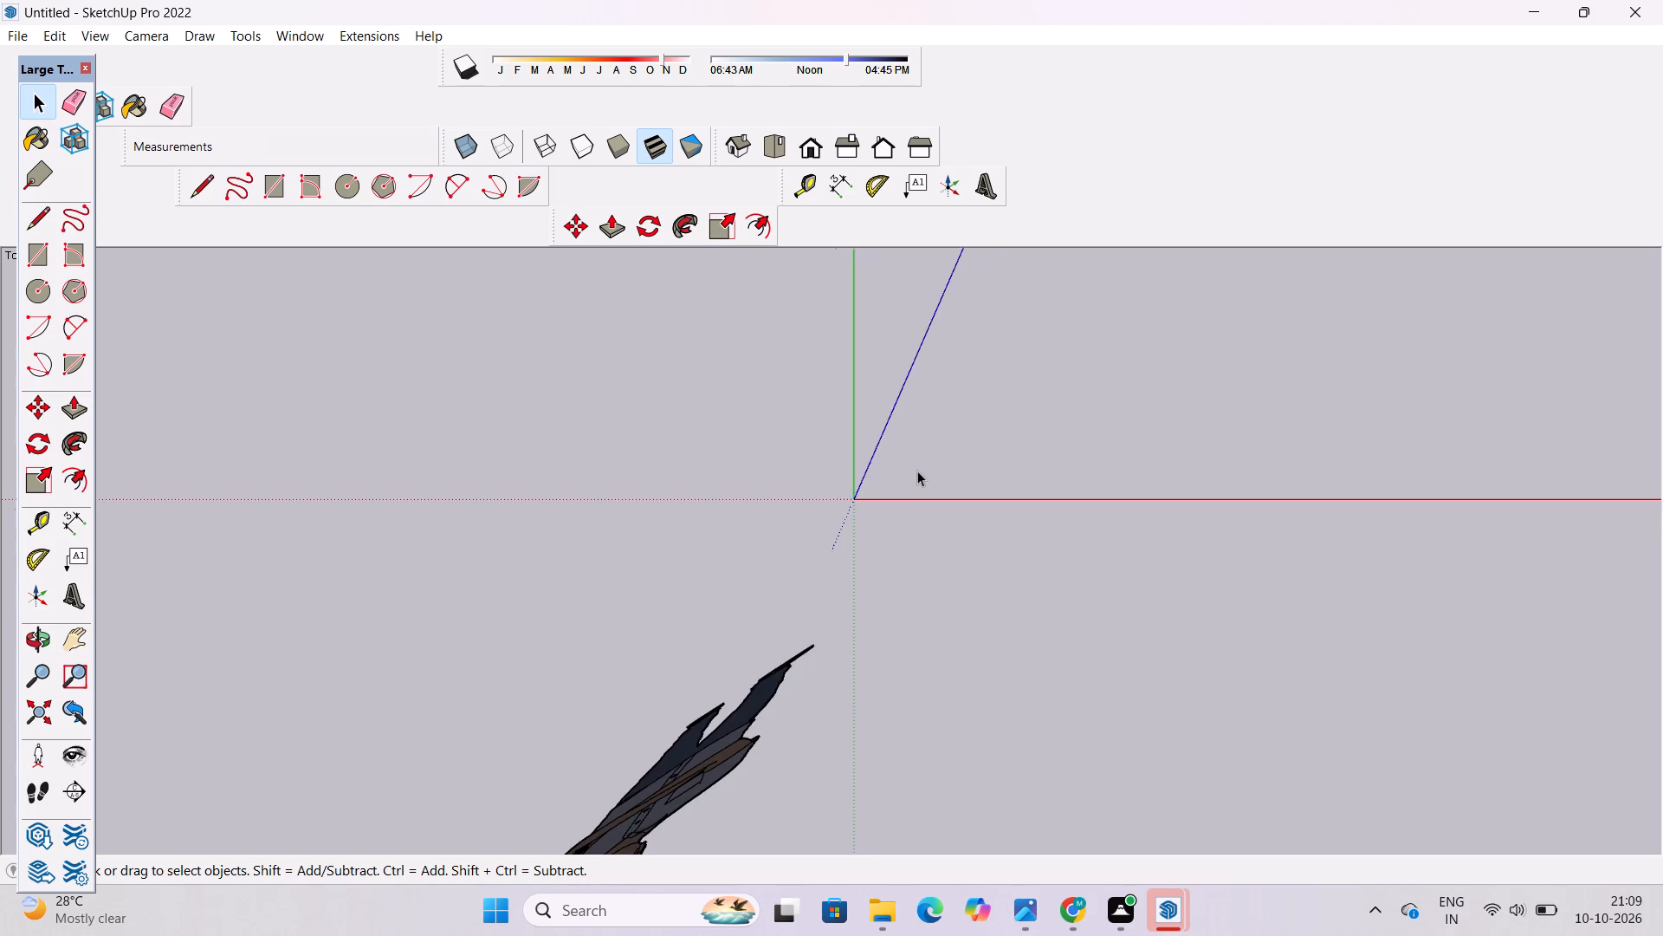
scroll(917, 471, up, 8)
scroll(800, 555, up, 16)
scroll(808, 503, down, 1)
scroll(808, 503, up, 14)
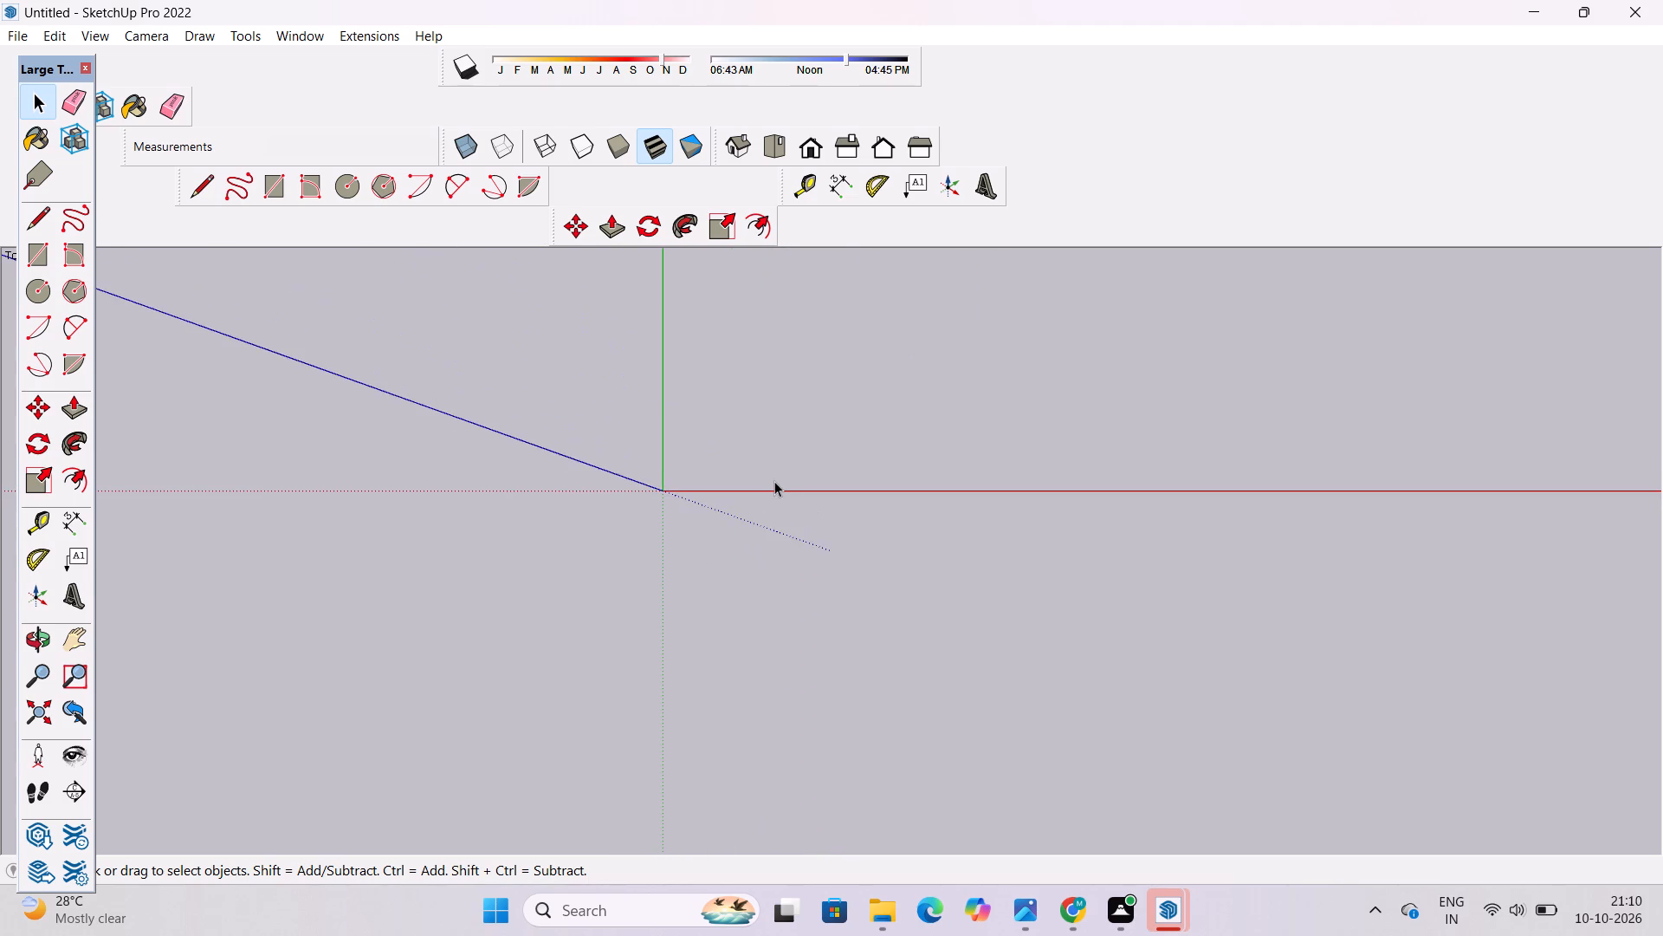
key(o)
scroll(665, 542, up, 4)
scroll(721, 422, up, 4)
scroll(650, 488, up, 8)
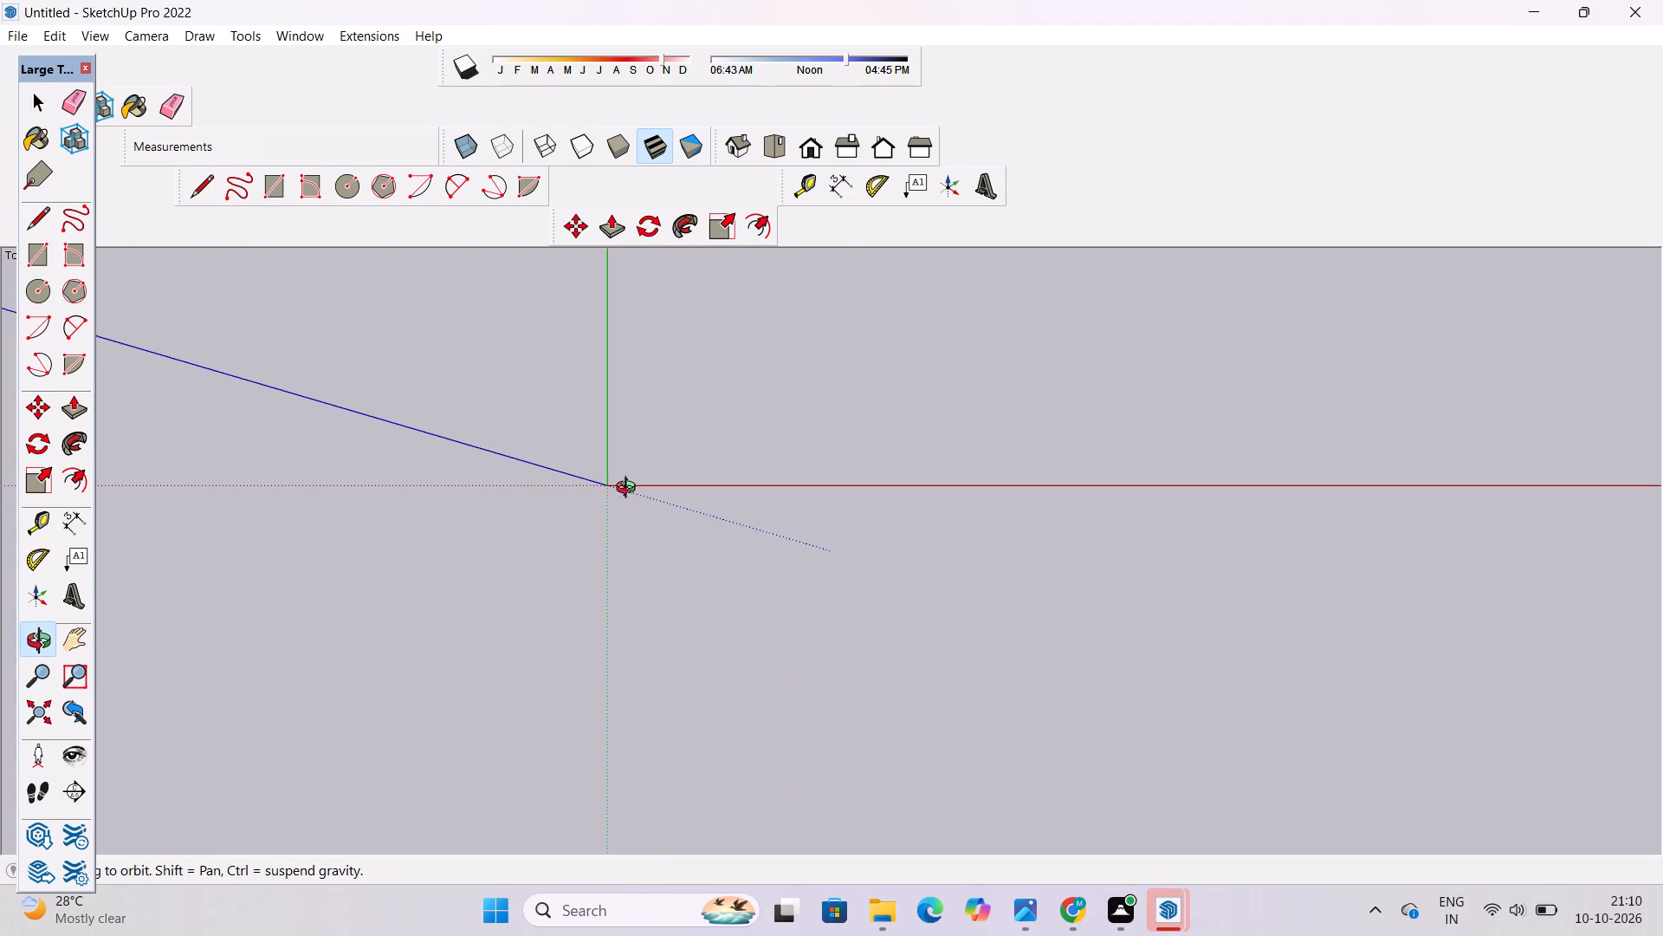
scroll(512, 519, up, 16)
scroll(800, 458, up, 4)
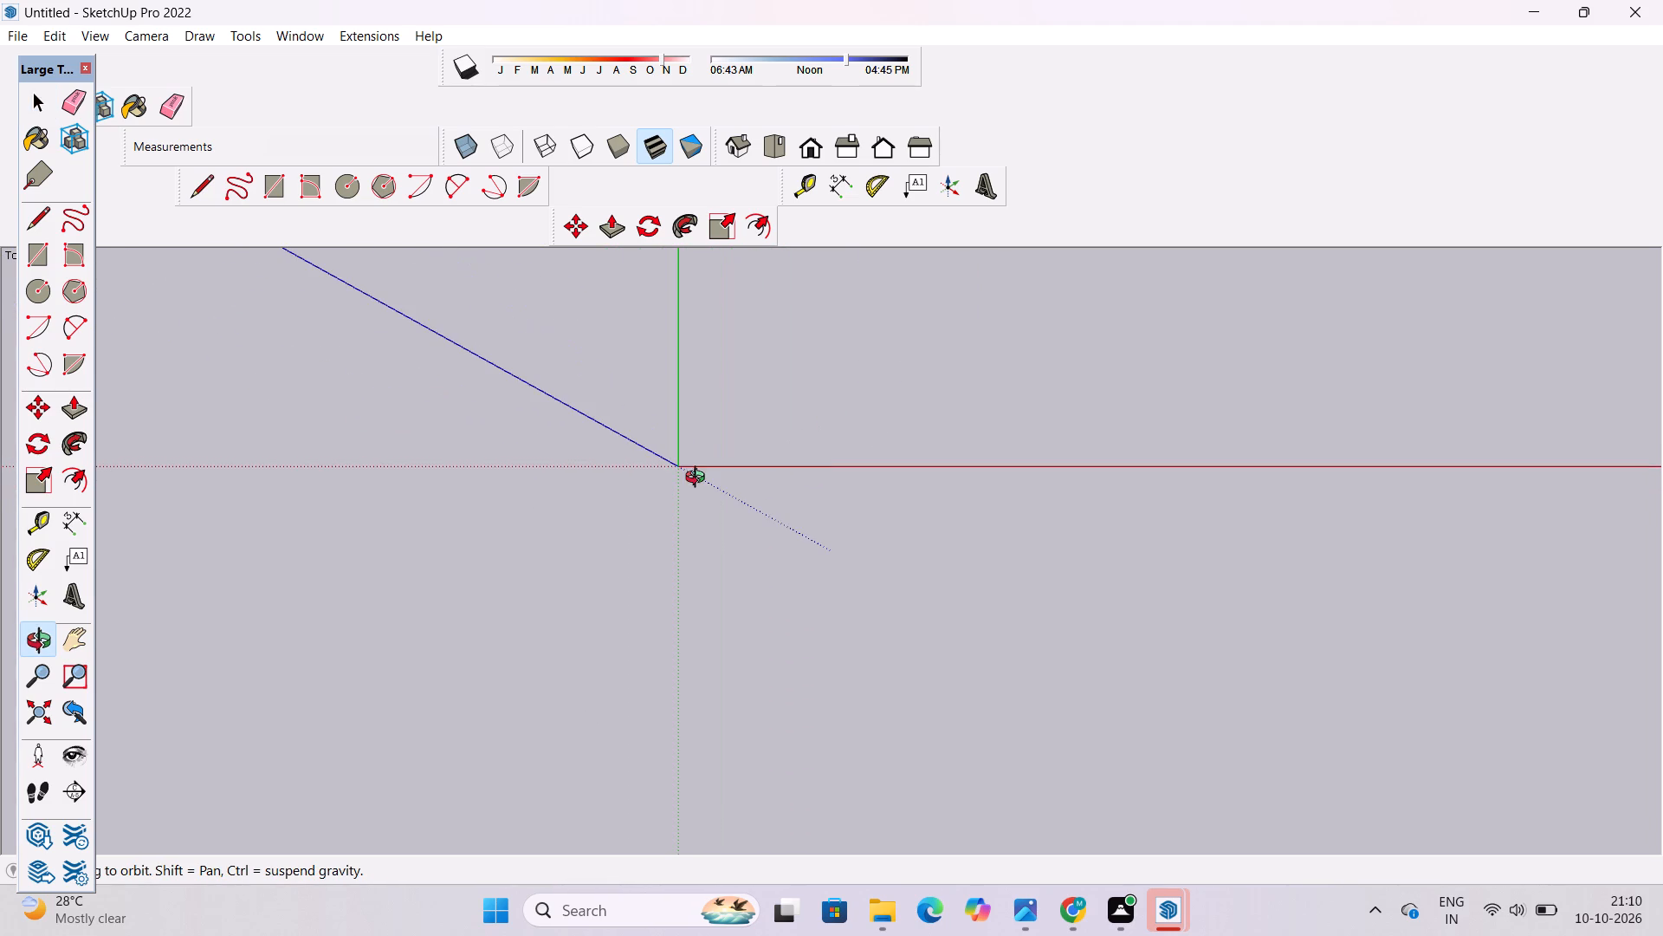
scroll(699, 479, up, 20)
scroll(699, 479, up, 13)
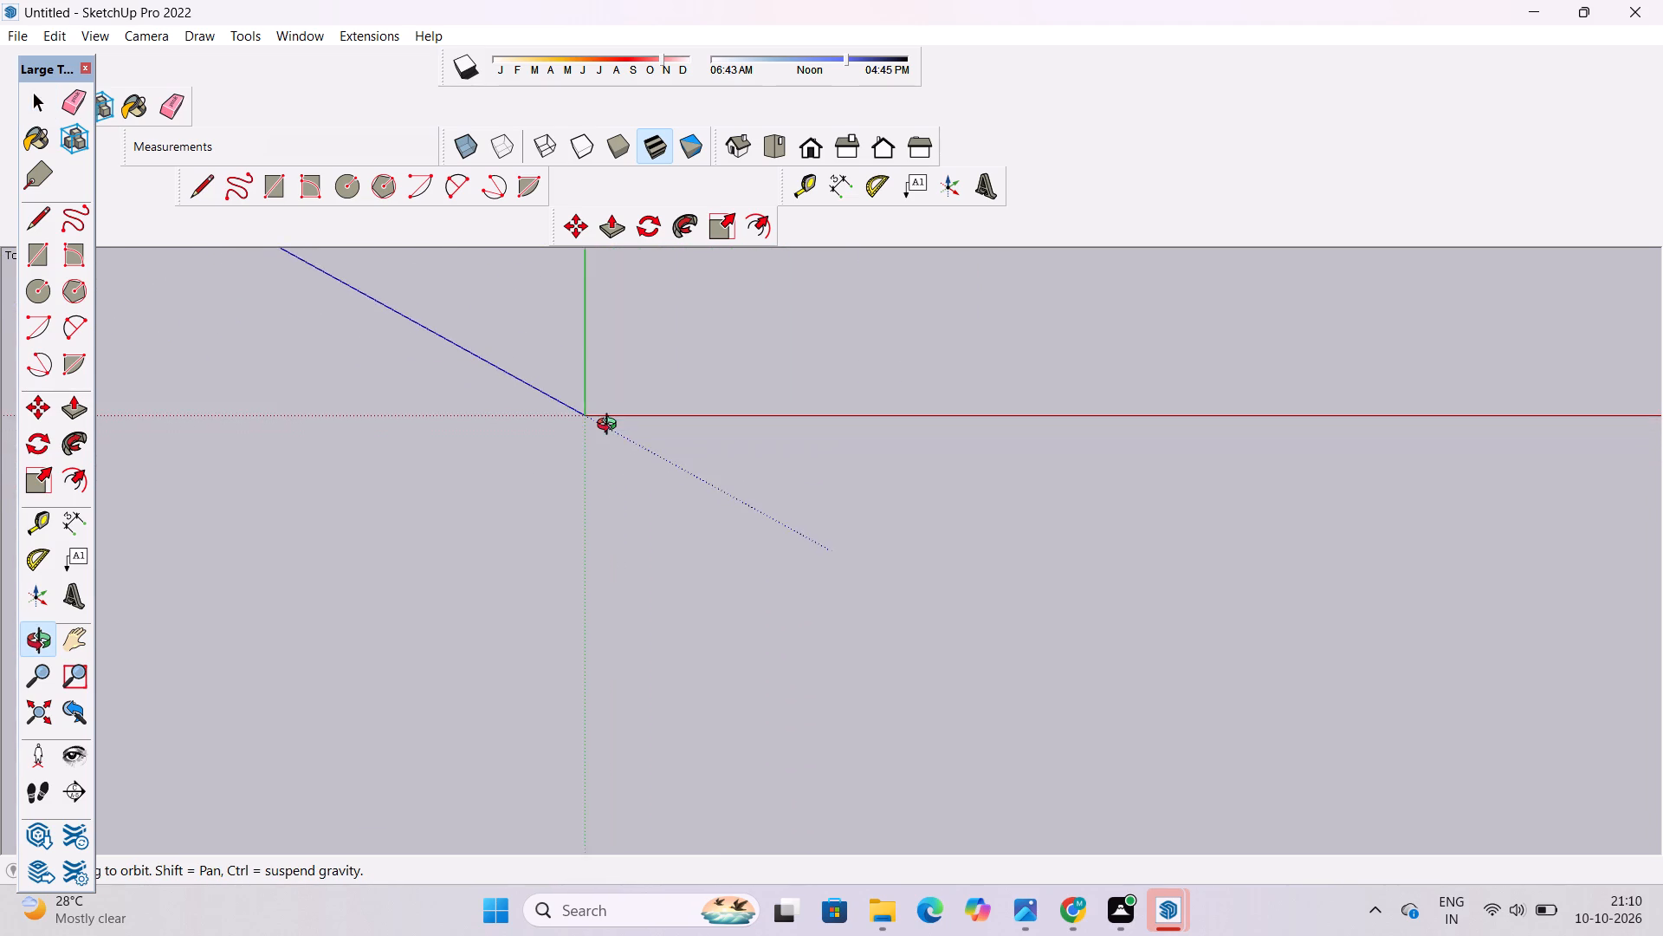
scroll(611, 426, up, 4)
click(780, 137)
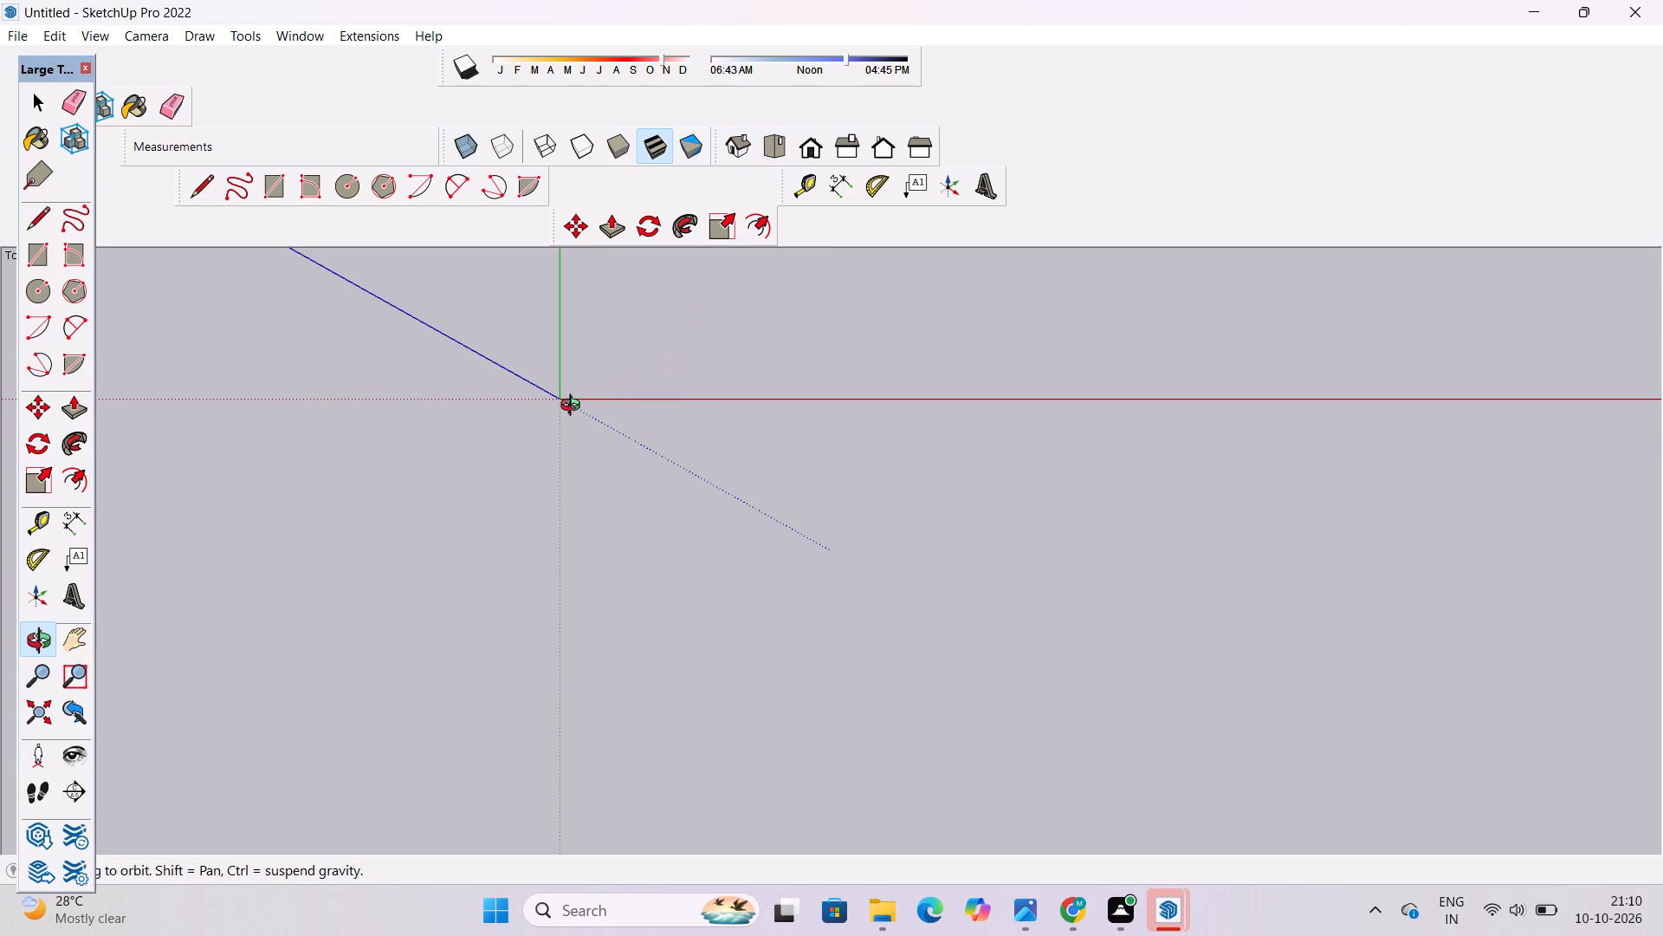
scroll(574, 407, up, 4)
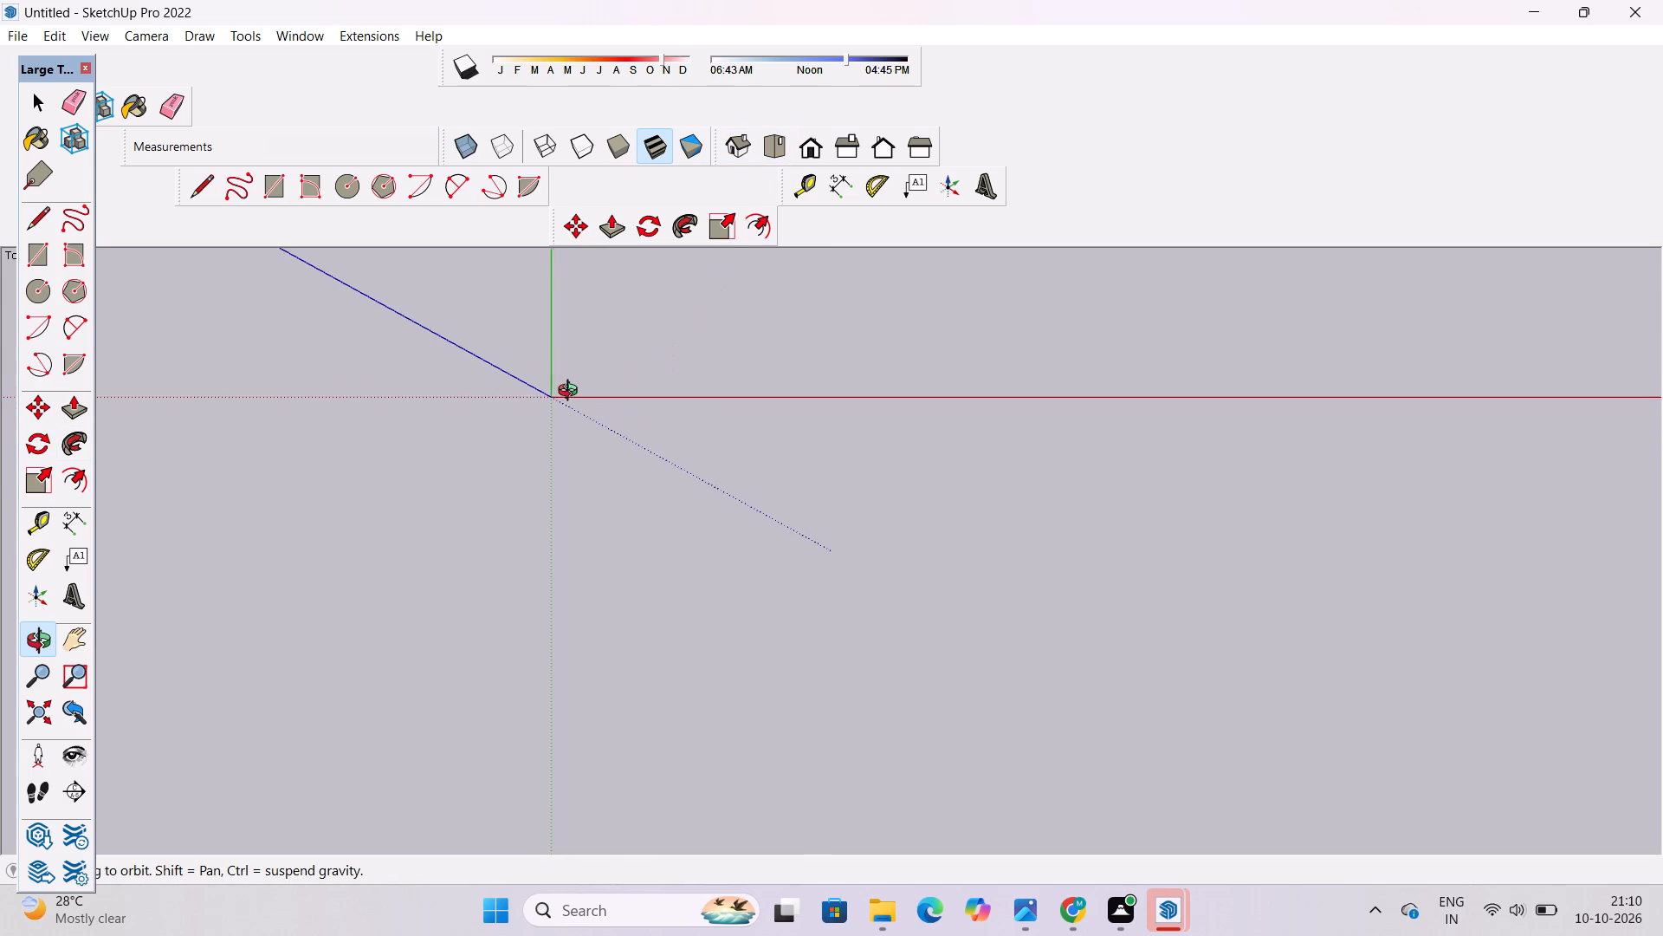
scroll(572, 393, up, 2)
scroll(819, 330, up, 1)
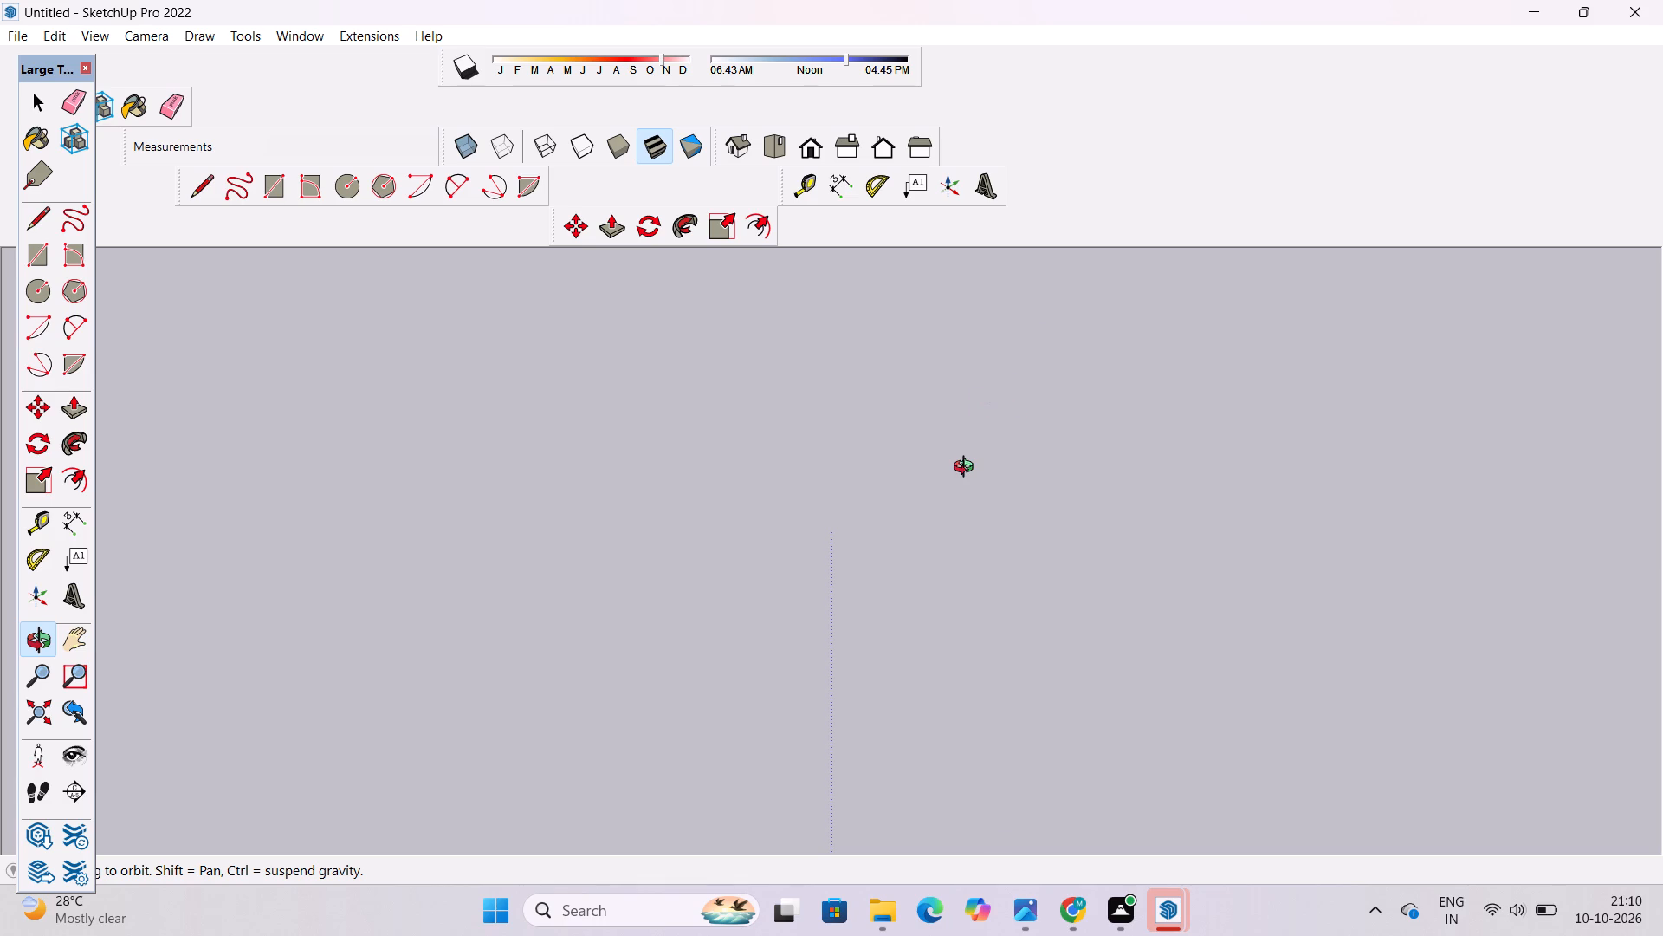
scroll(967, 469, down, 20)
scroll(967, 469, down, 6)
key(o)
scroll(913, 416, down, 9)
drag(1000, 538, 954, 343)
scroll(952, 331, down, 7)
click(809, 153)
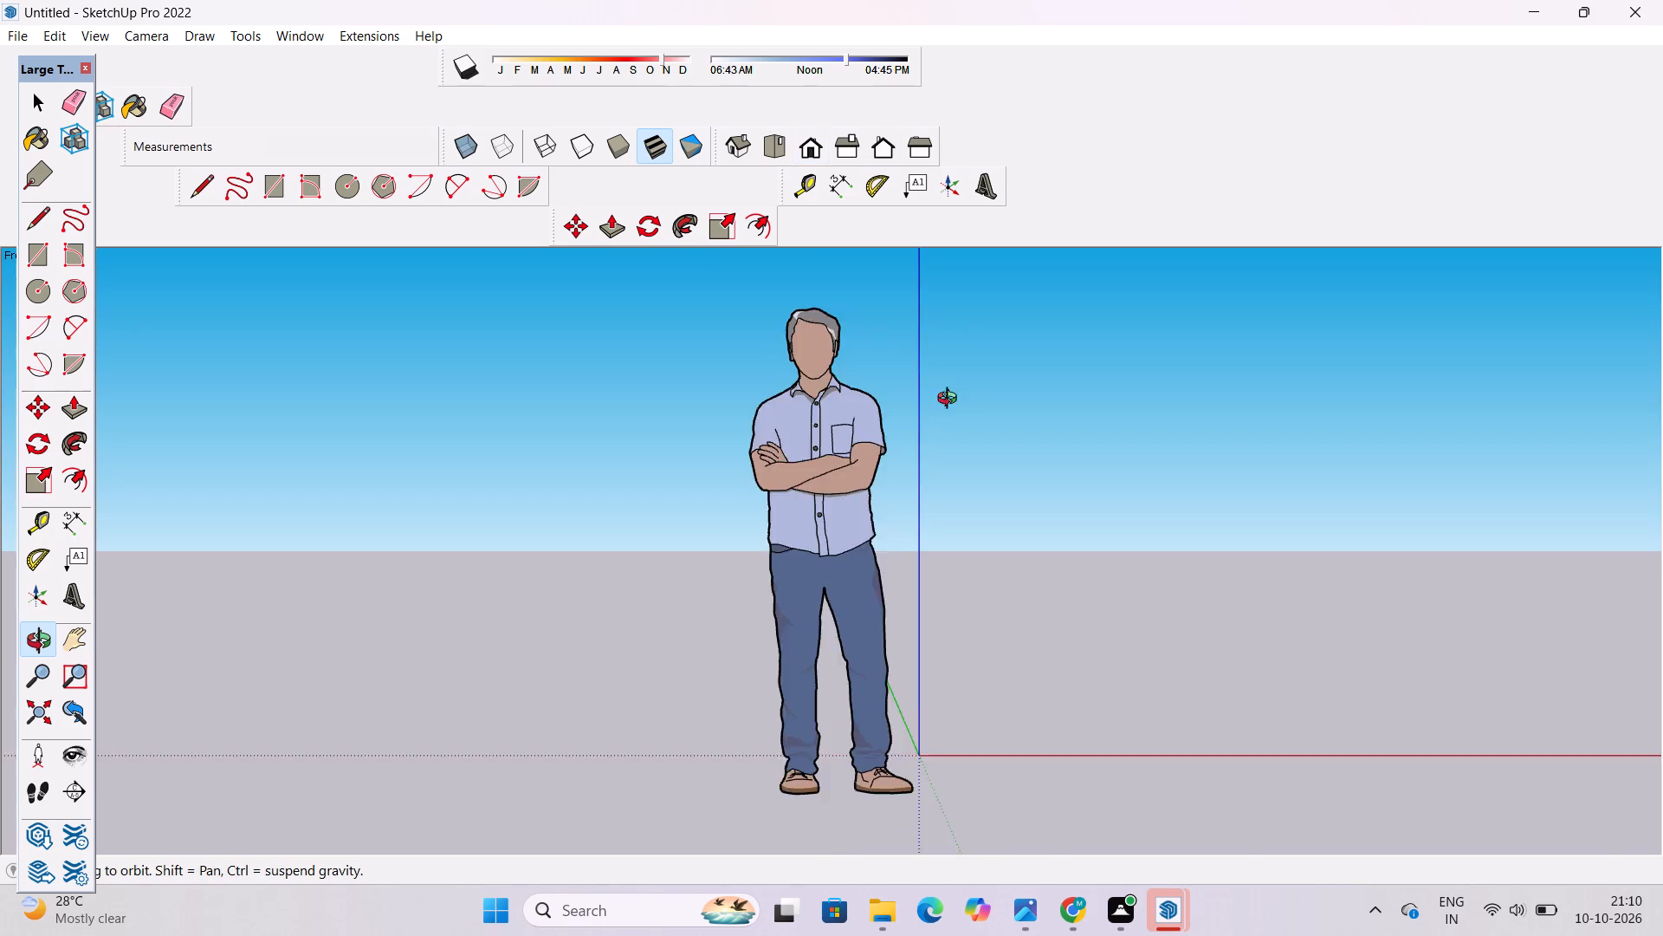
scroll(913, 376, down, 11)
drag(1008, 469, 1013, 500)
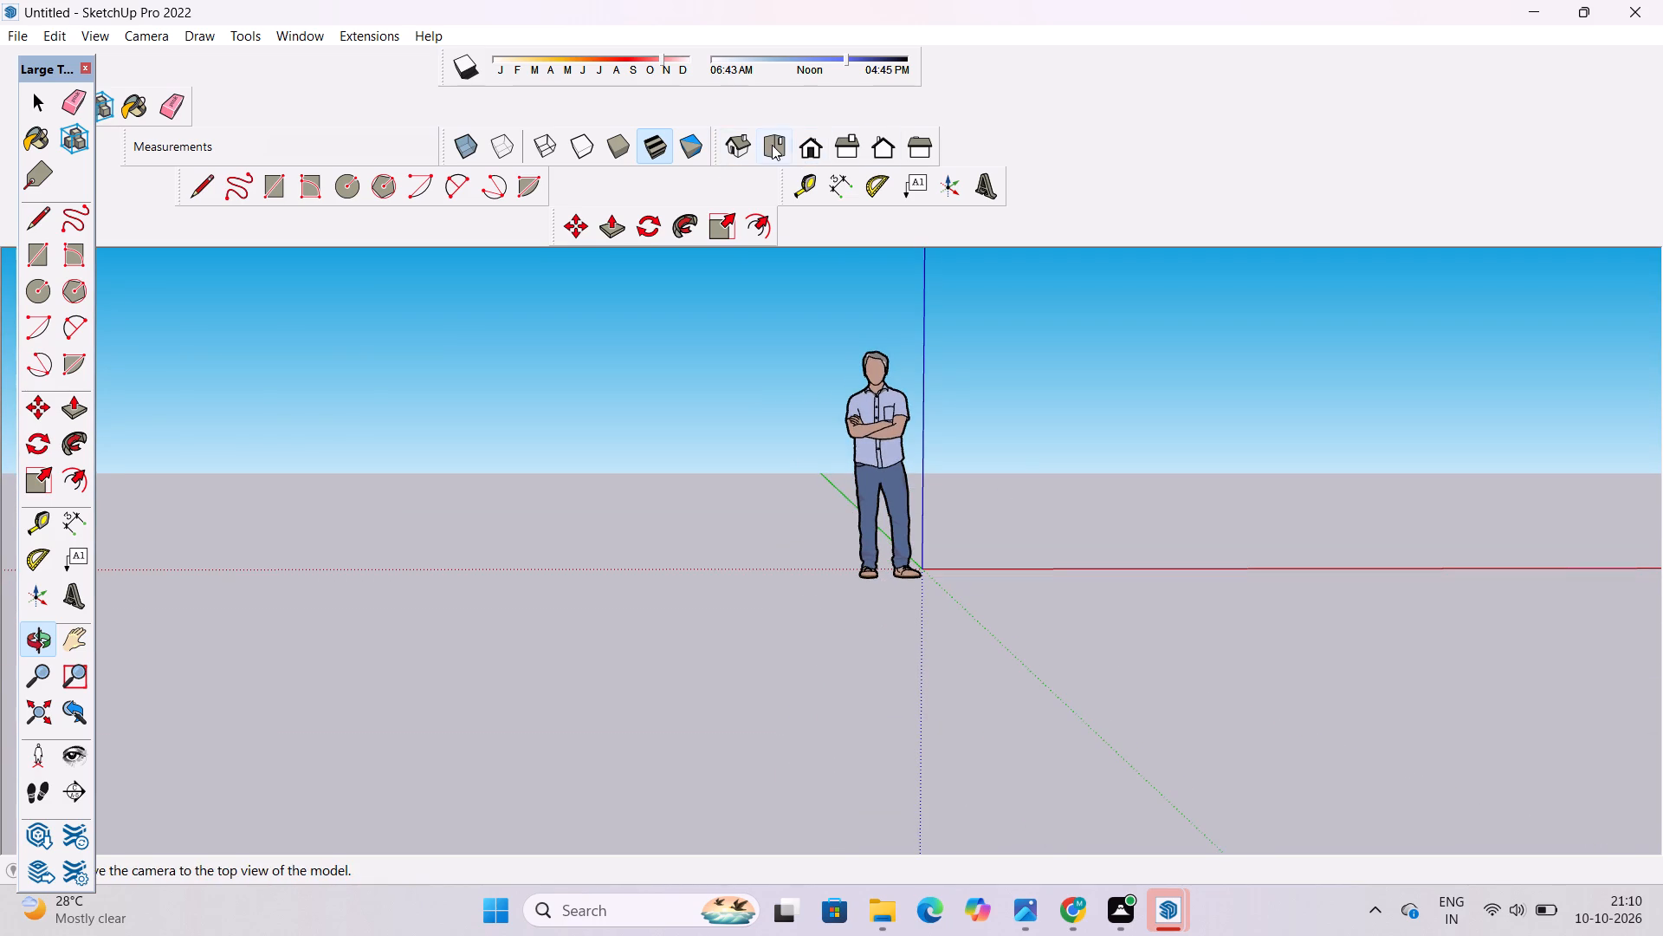
In the top view, draw a 50' line parallel to the red axis, starting close to the origin.
click(772, 145)
scroll(856, 506, up, 20)
scroll(856, 506, up, 11)
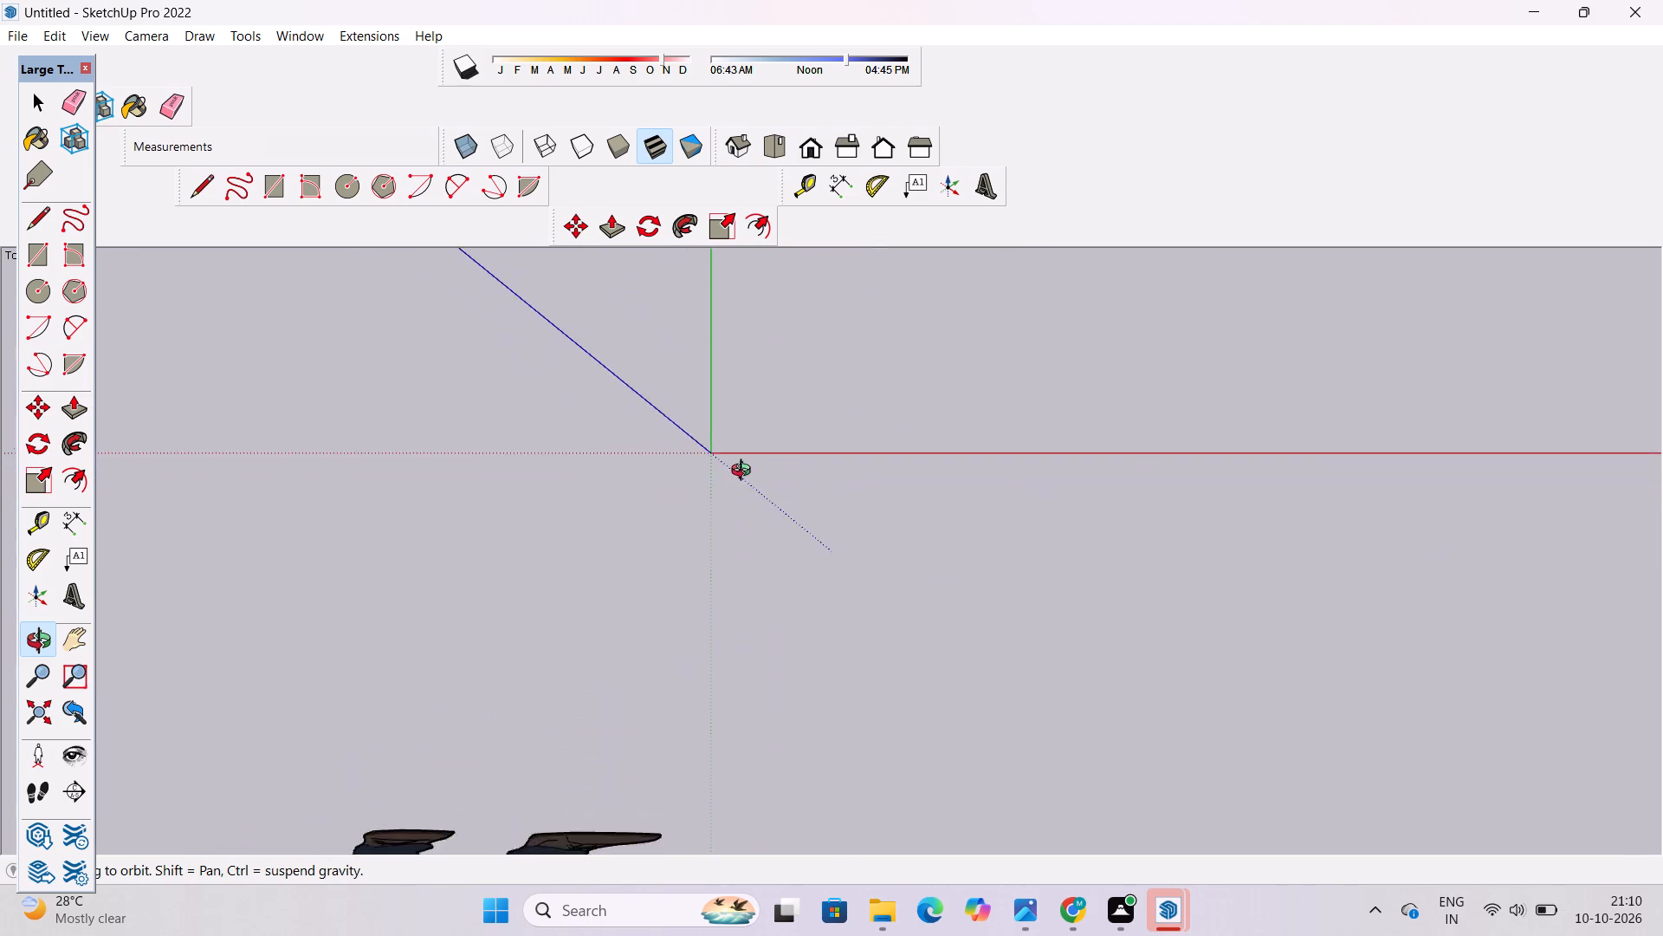
scroll(745, 472, up, 9)
scroll(731, 414, up, 16)
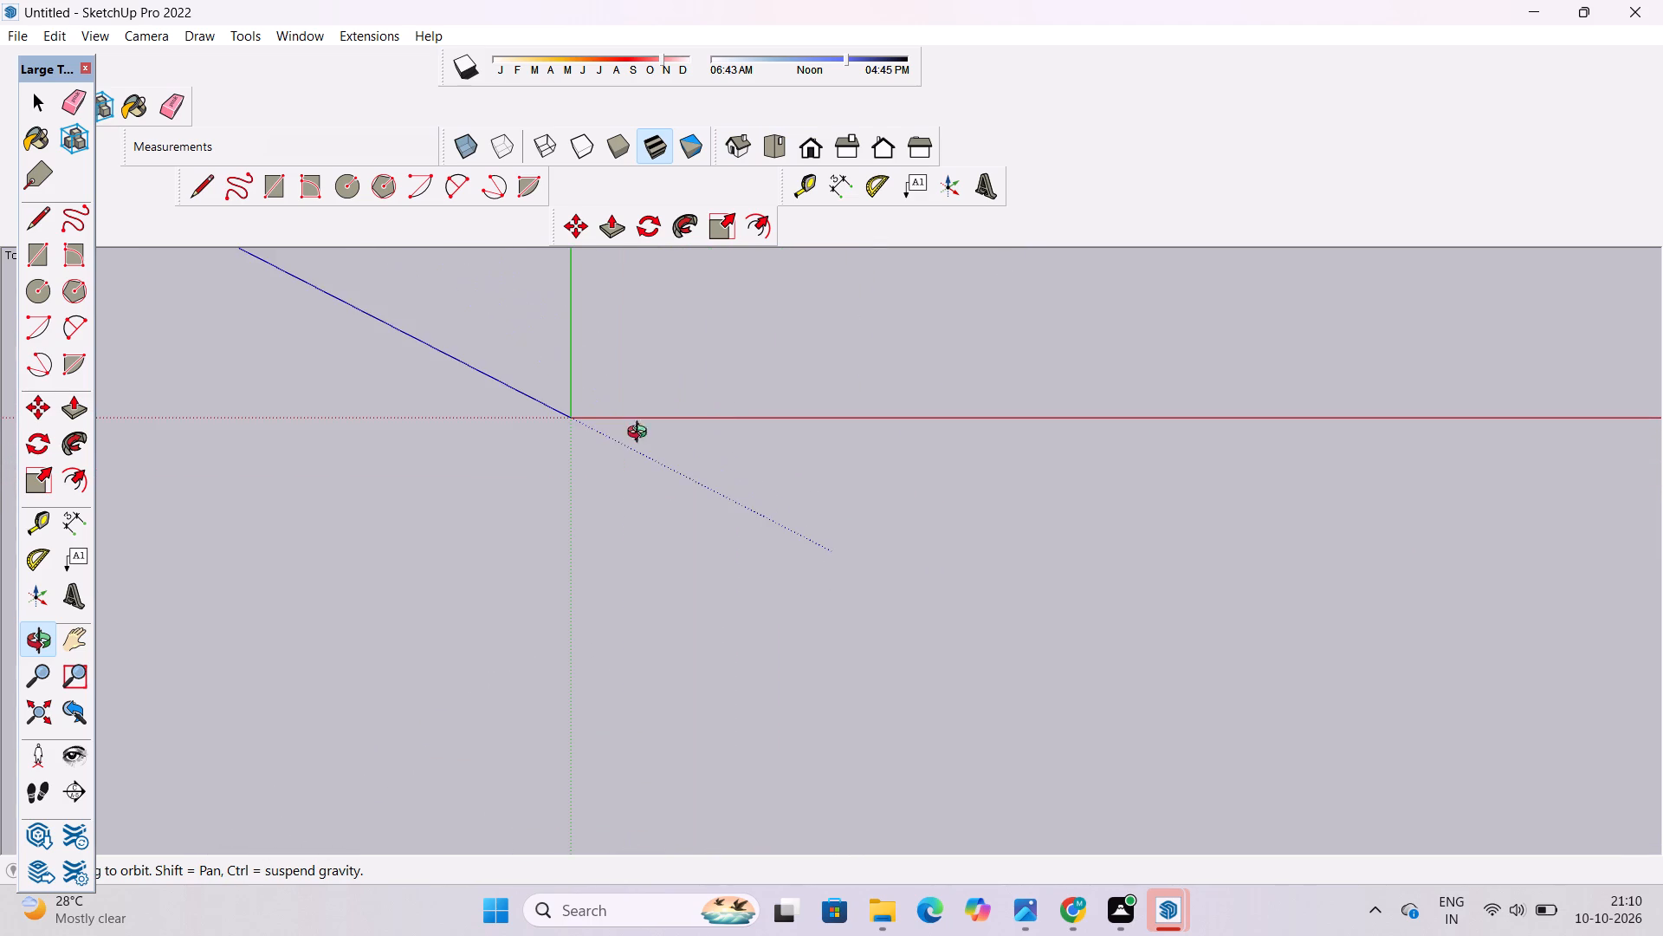
scroll(594, 439, up, 17)
scroll(546, 380, up, 4)
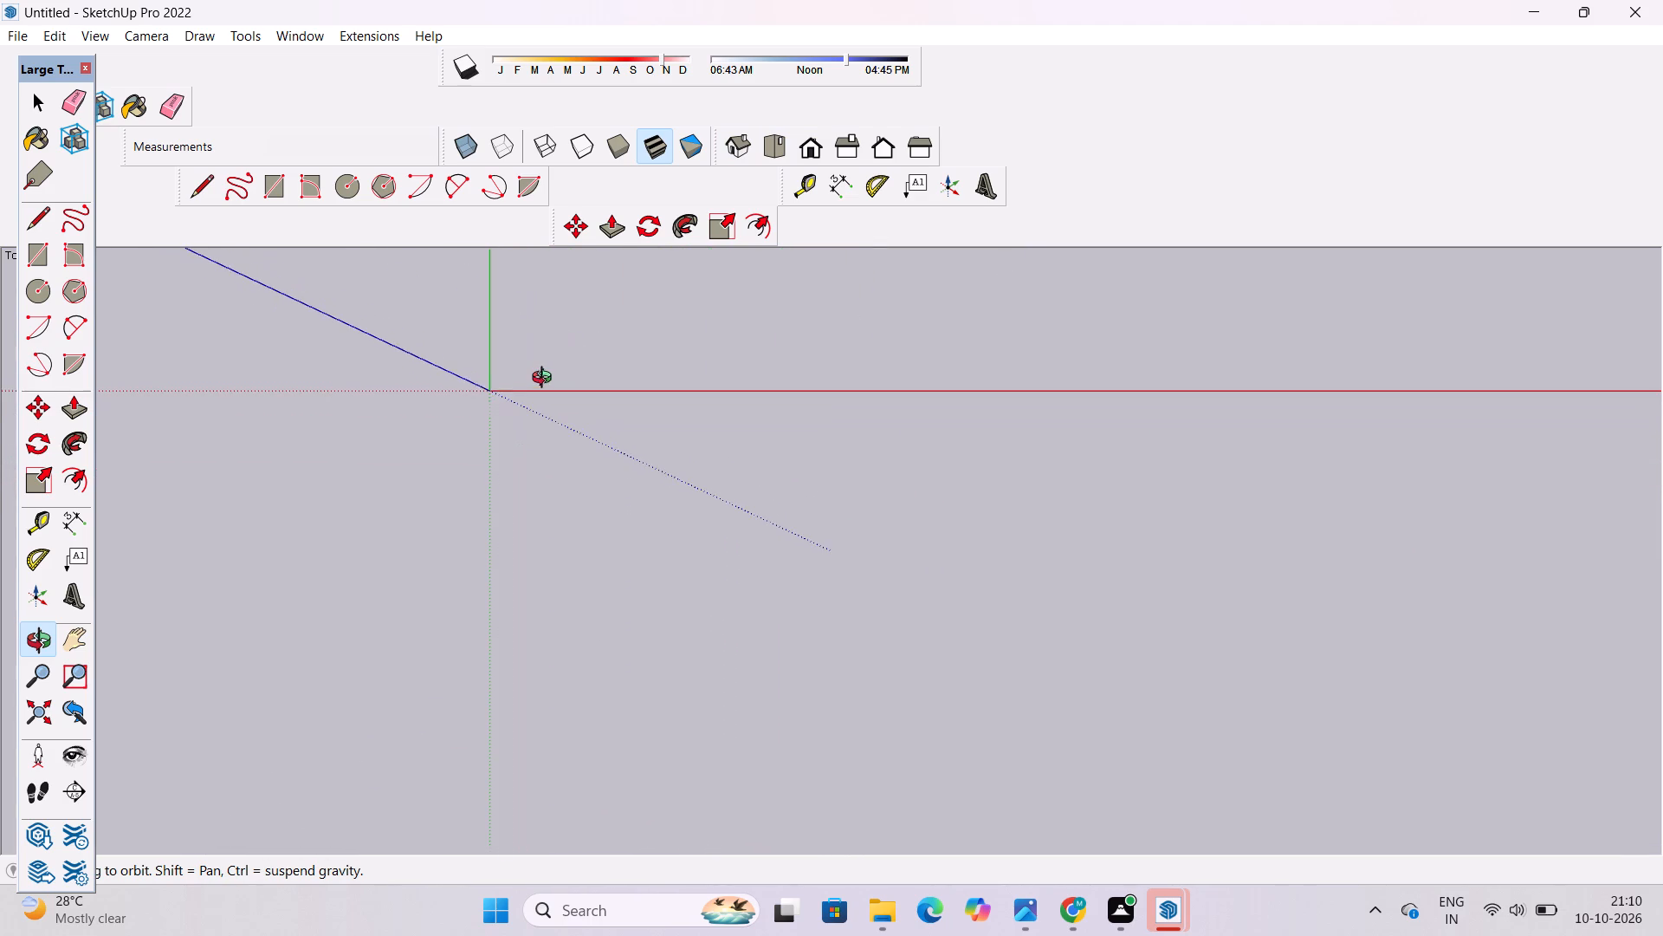
scroll(546, 380, up, 20)
scroll(546, 380, up, 18)
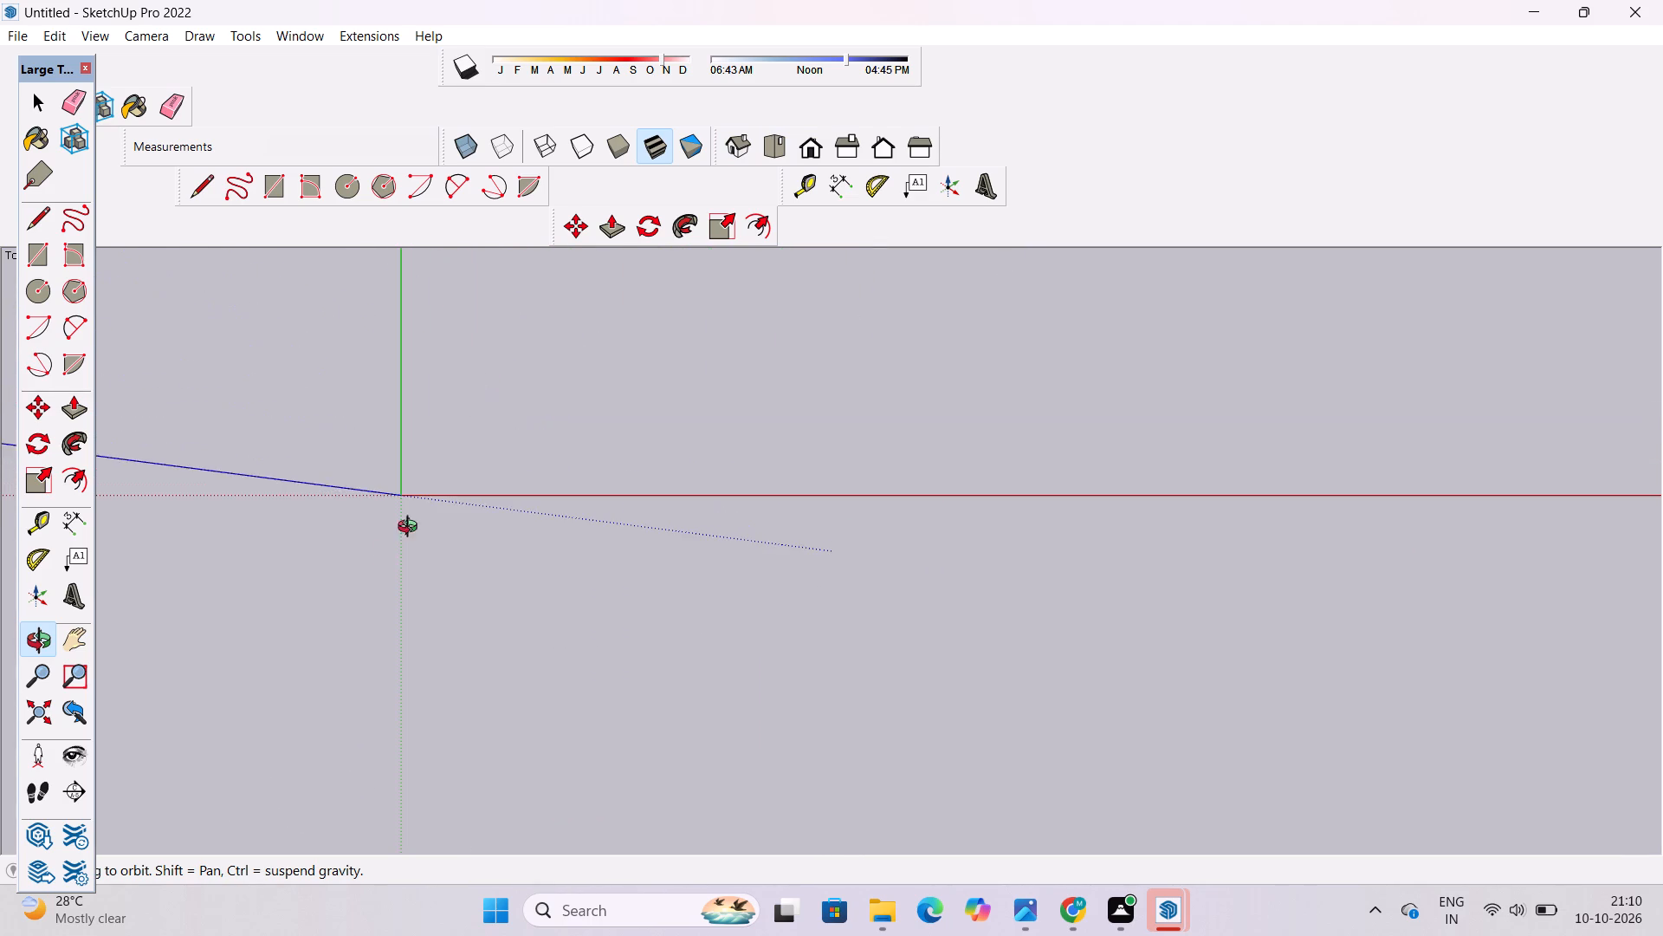
scroll(391, 561, up, 17)
scroll(258, 441, up, 9)
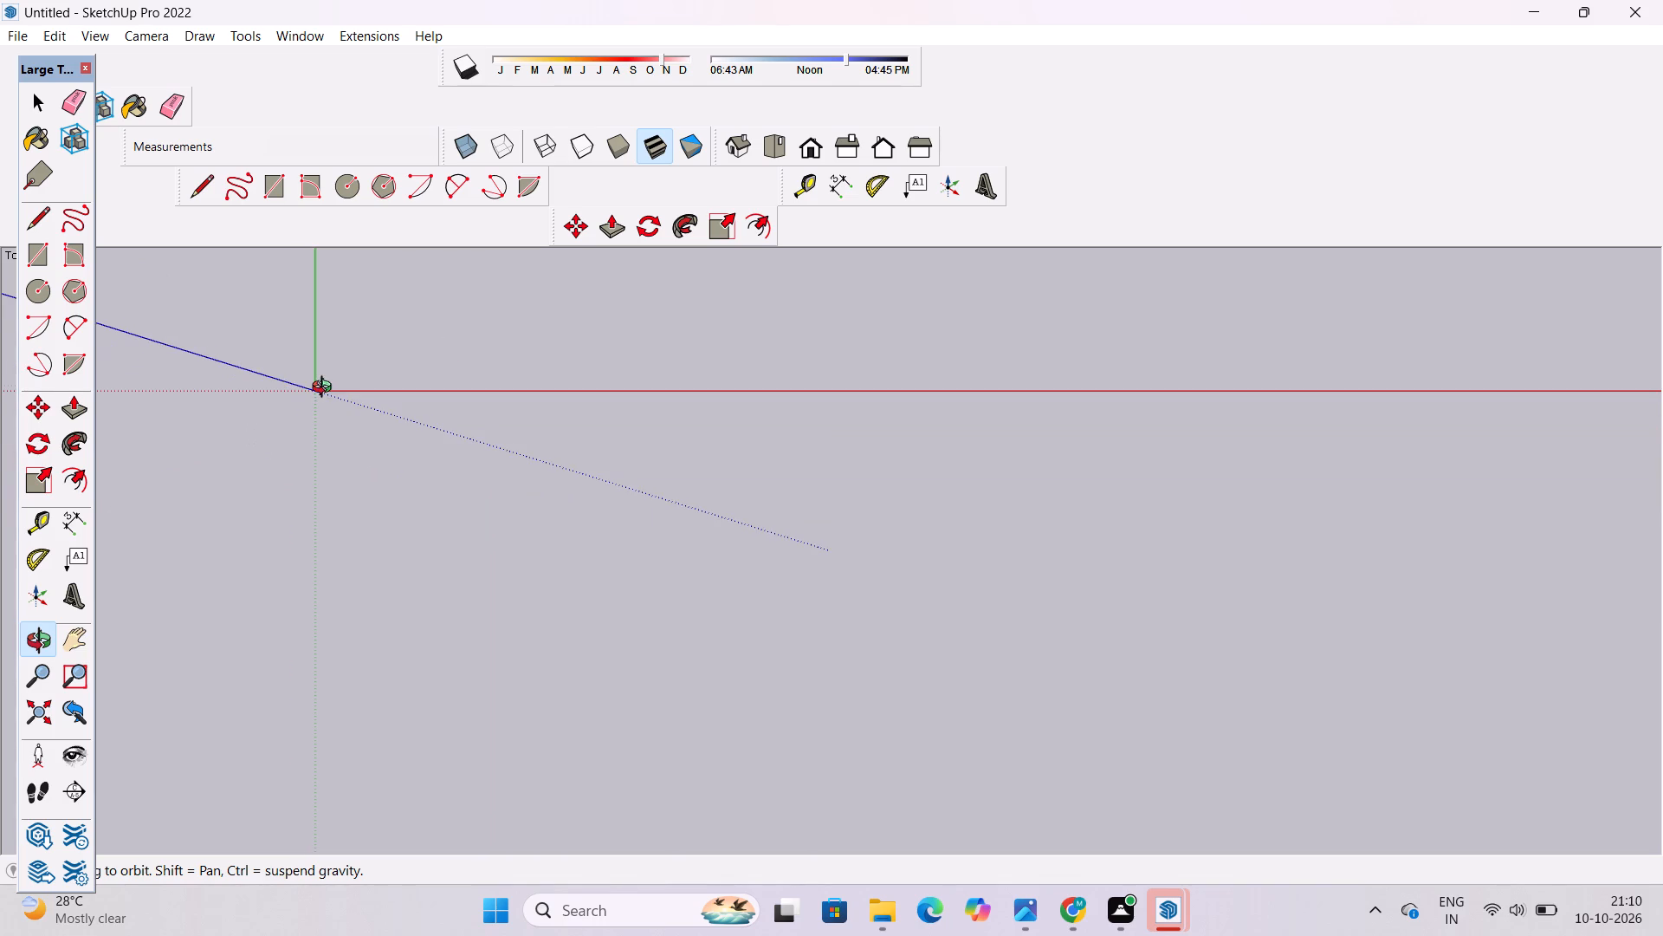
scroll(326, 389, up, 19)
scroll(223, 406, up, 11)
scroll(194, 681, down, 2)
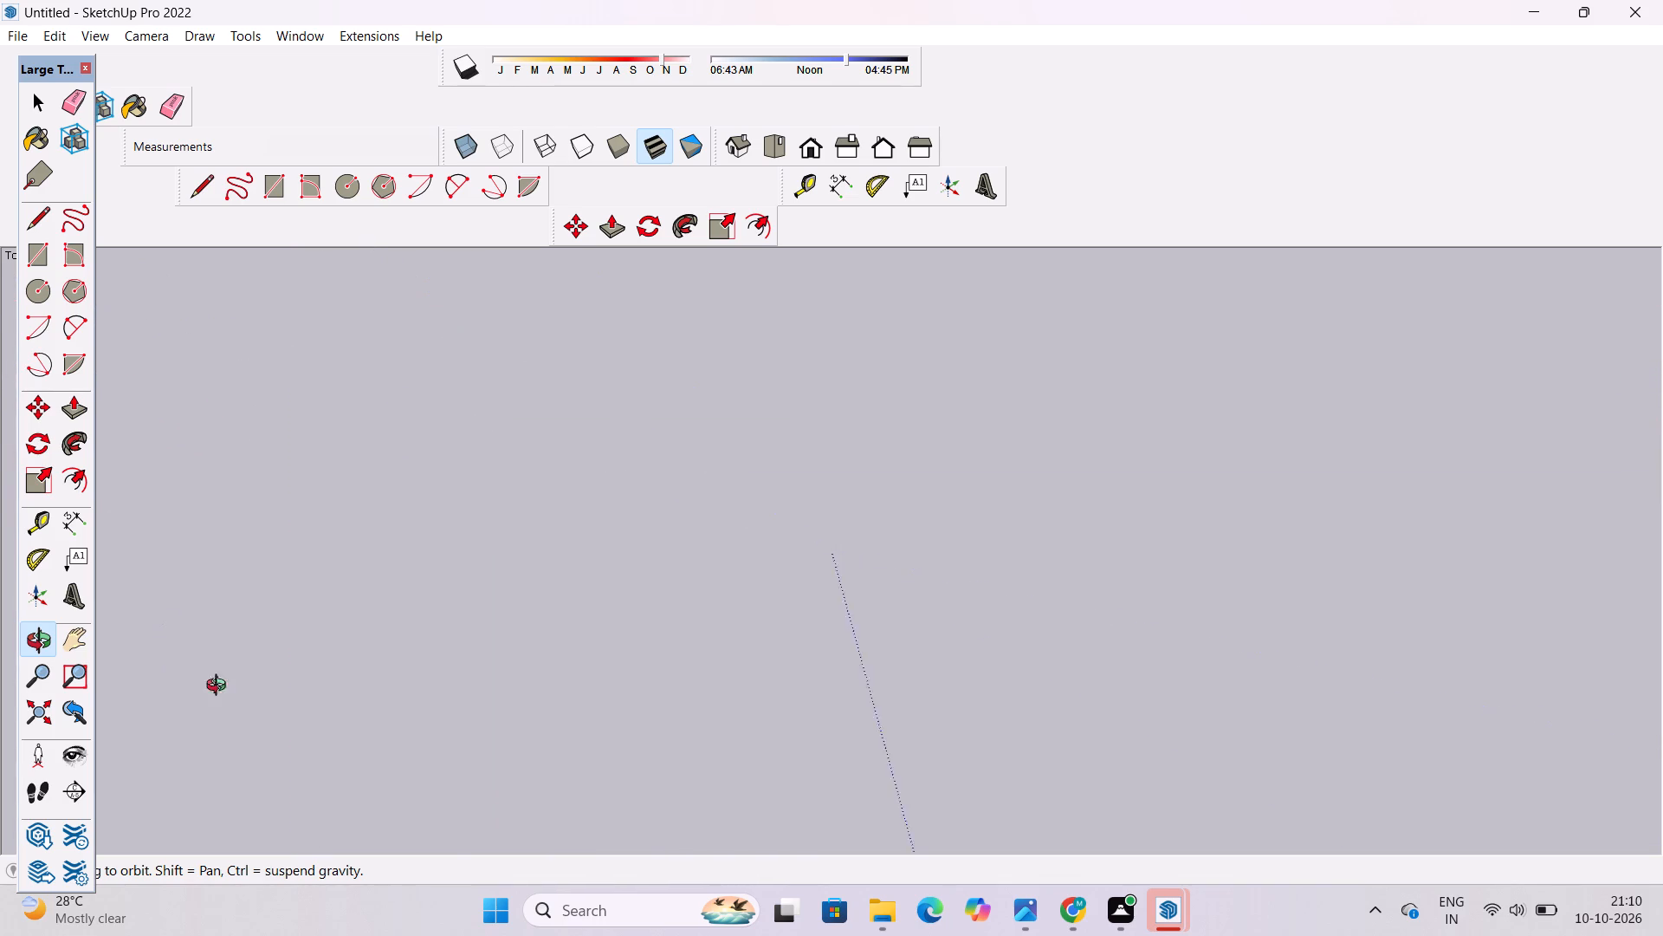
scroll(220, 687, down, 20)
scroll(220, 687, down, 13)
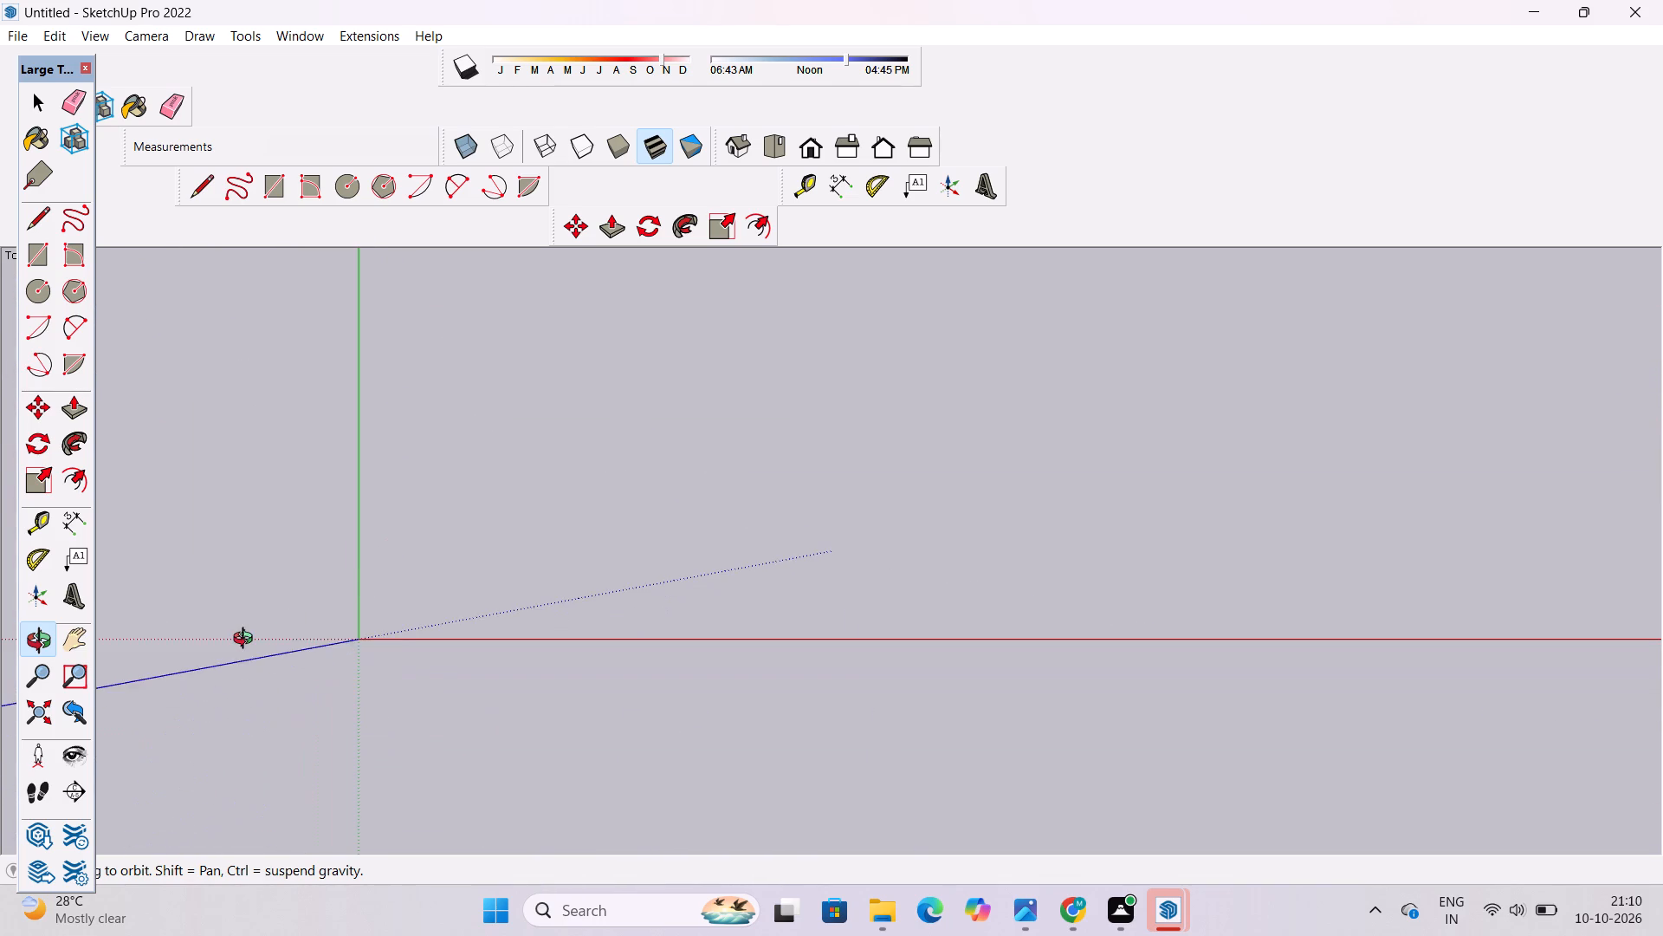
scroll(247, 640, up, 5)
key(o)
scroll(346, 703, up, 10)
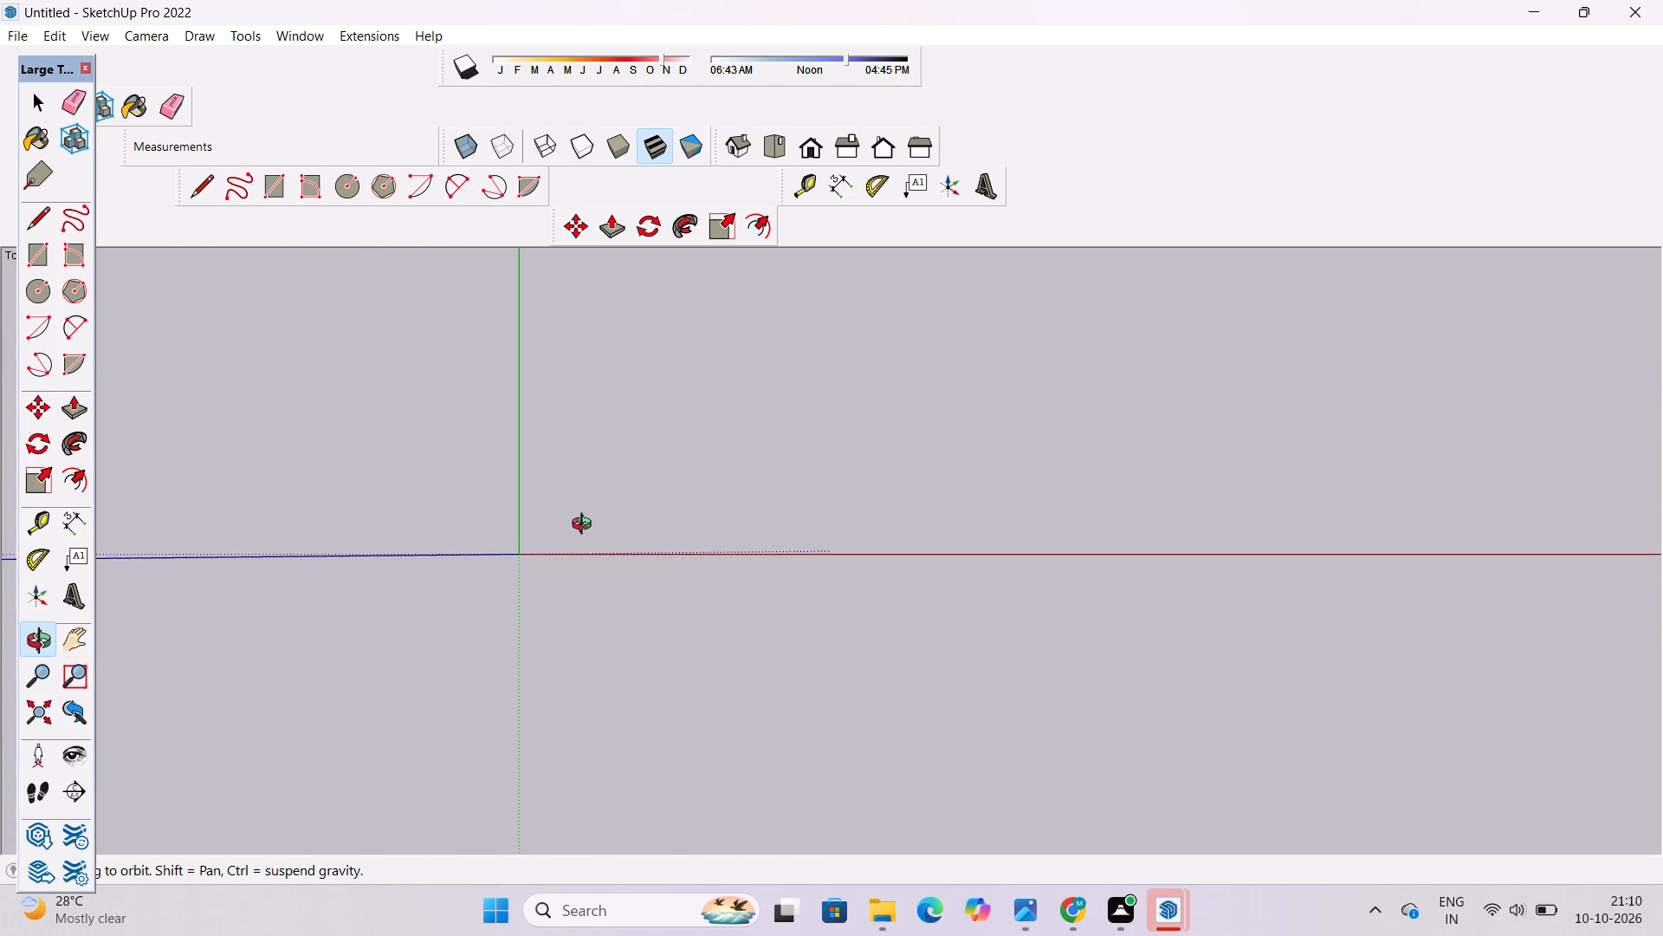
scroll(586, 526, up, 6)
scroll(544, 550, up, 17)
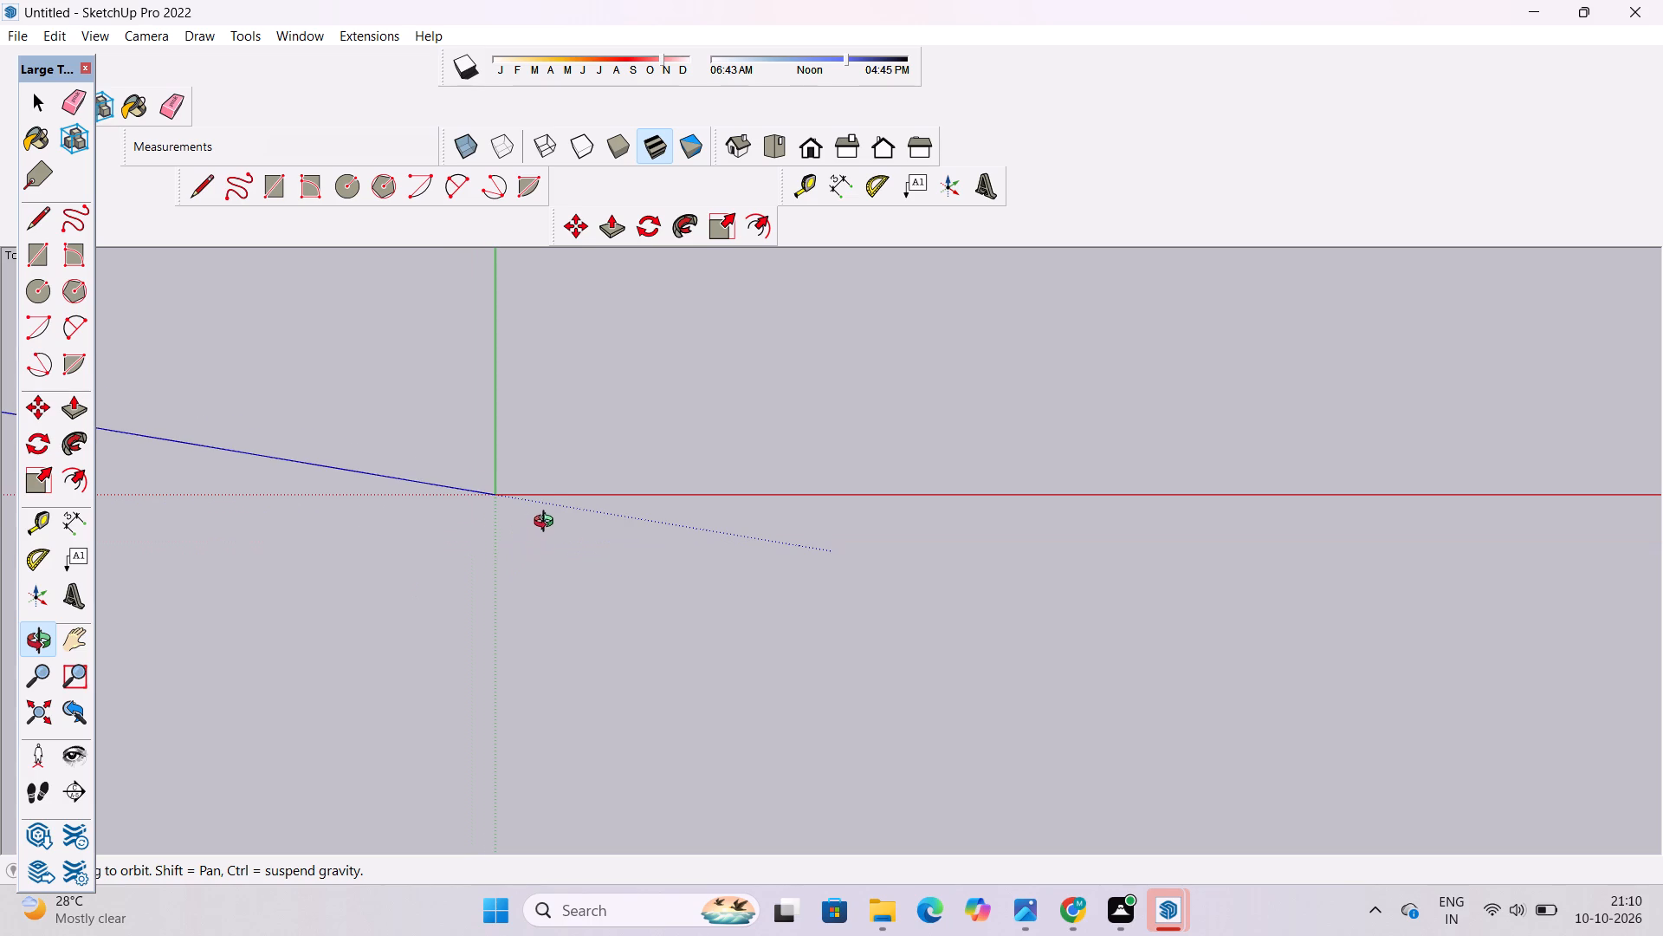
scroll(550, 513, up, 11)
scroll(384, 399, up, 20)
scroll(384, 399, up, 4)
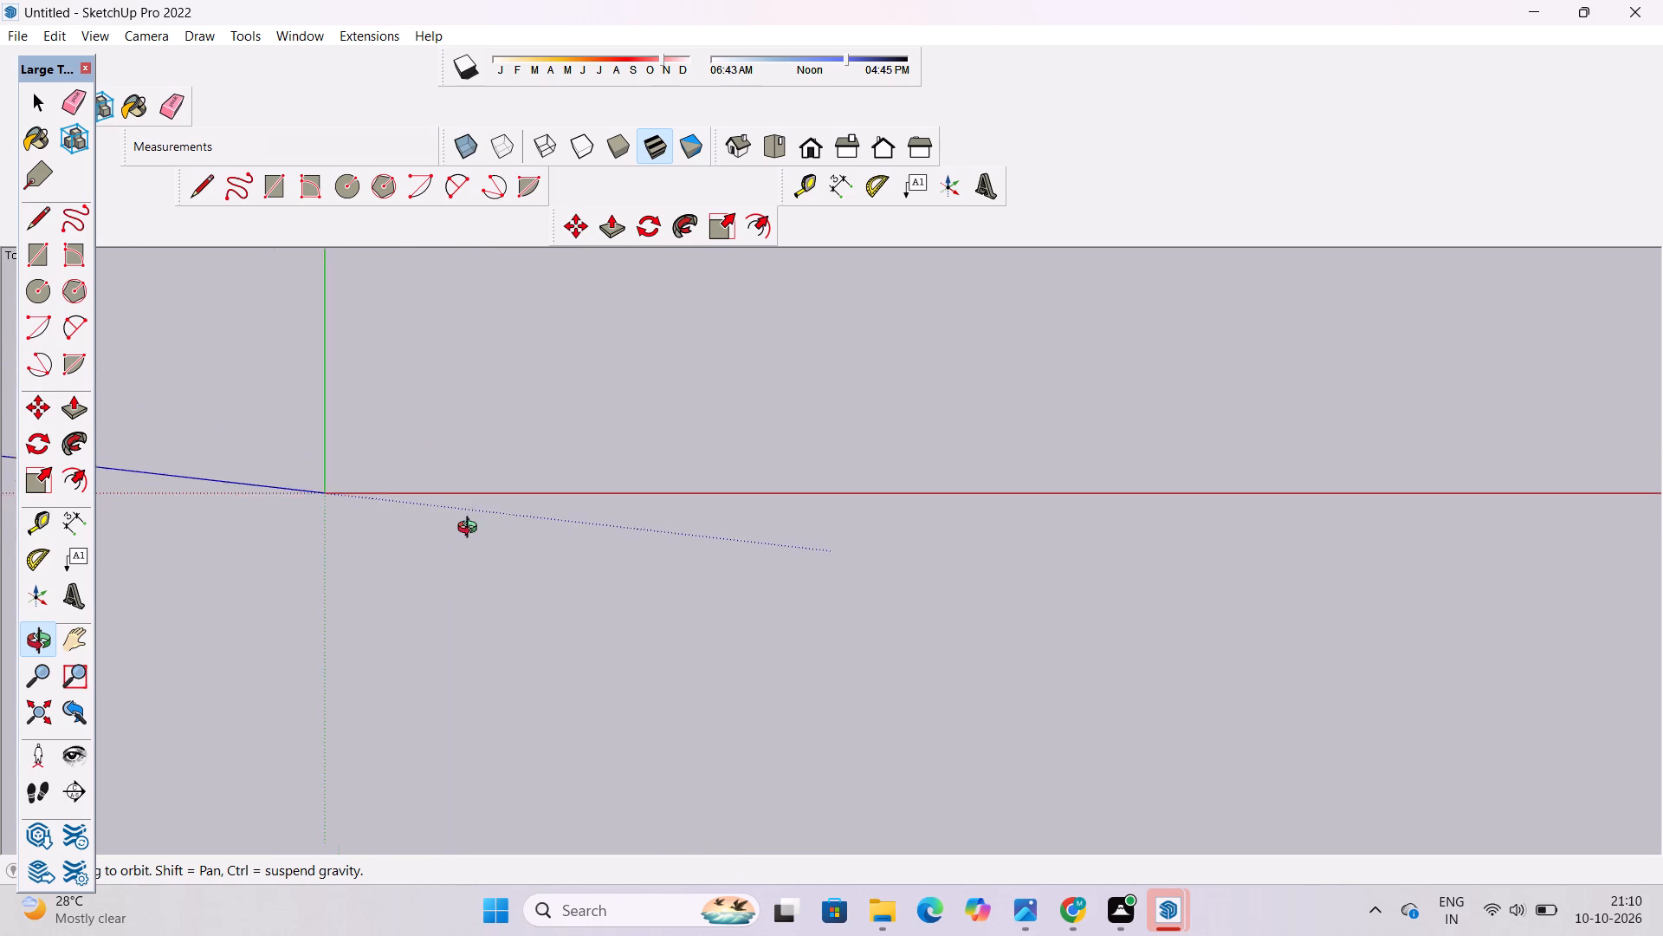
scroll(471, 530, up, 14)
scroll(560, 521, down, 6)
scroll(307, 495, up, 7)
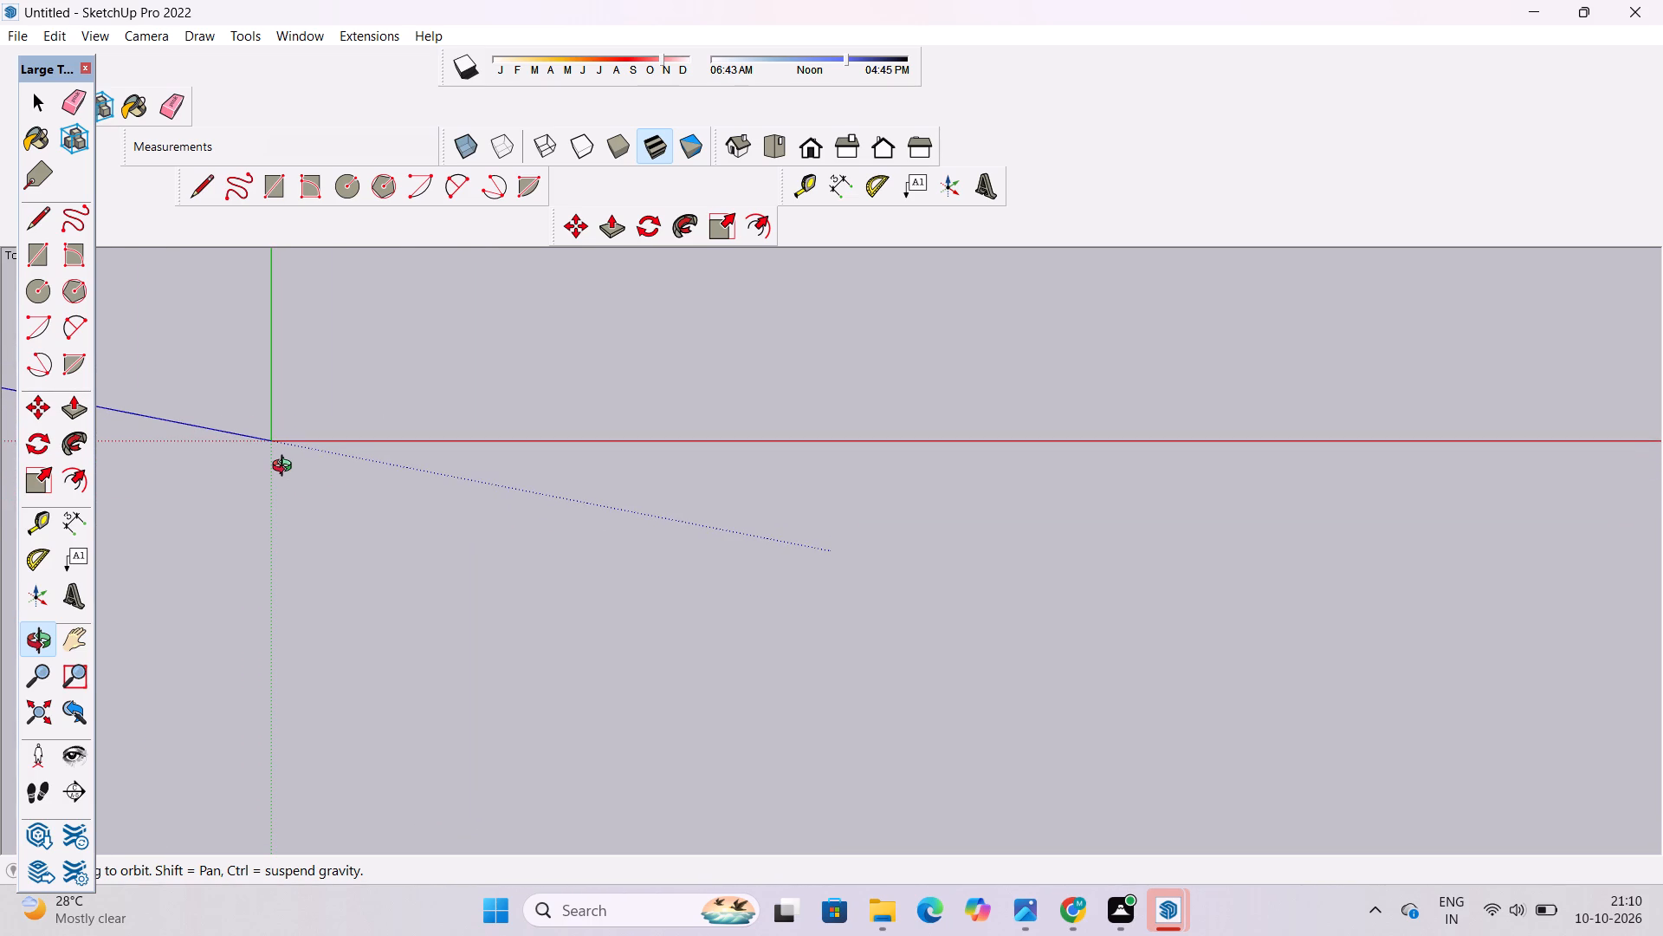
scroll(279, 452, up, 3)
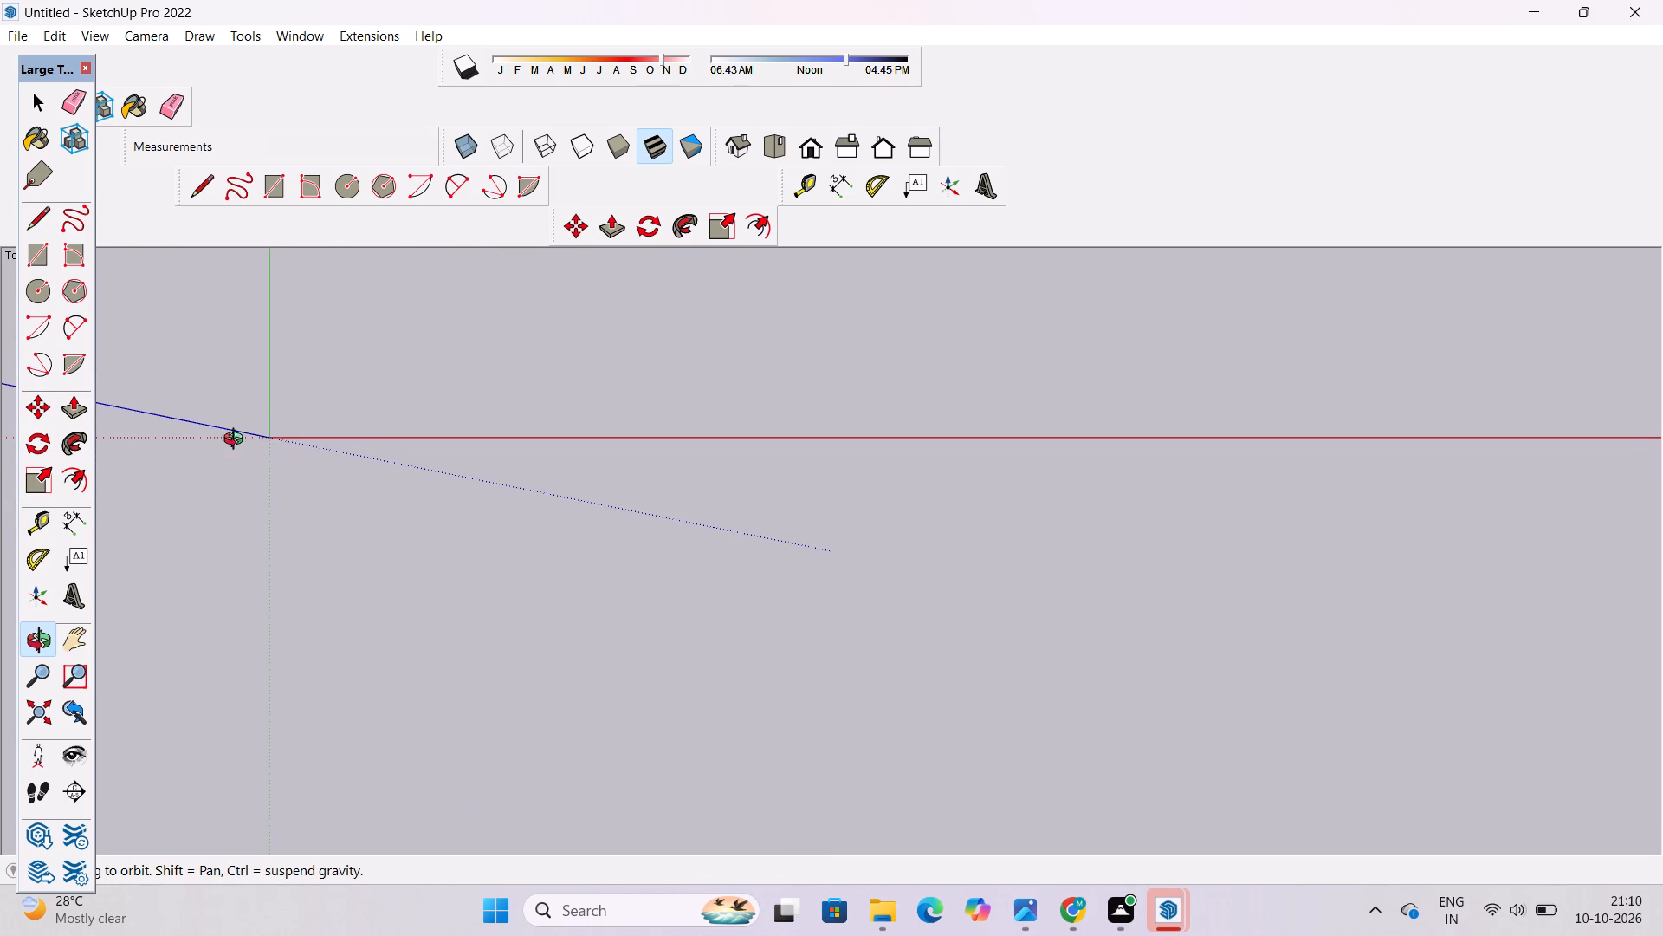
scroll(227, 423, up, 11)
scroll(270, 480, up, 4)
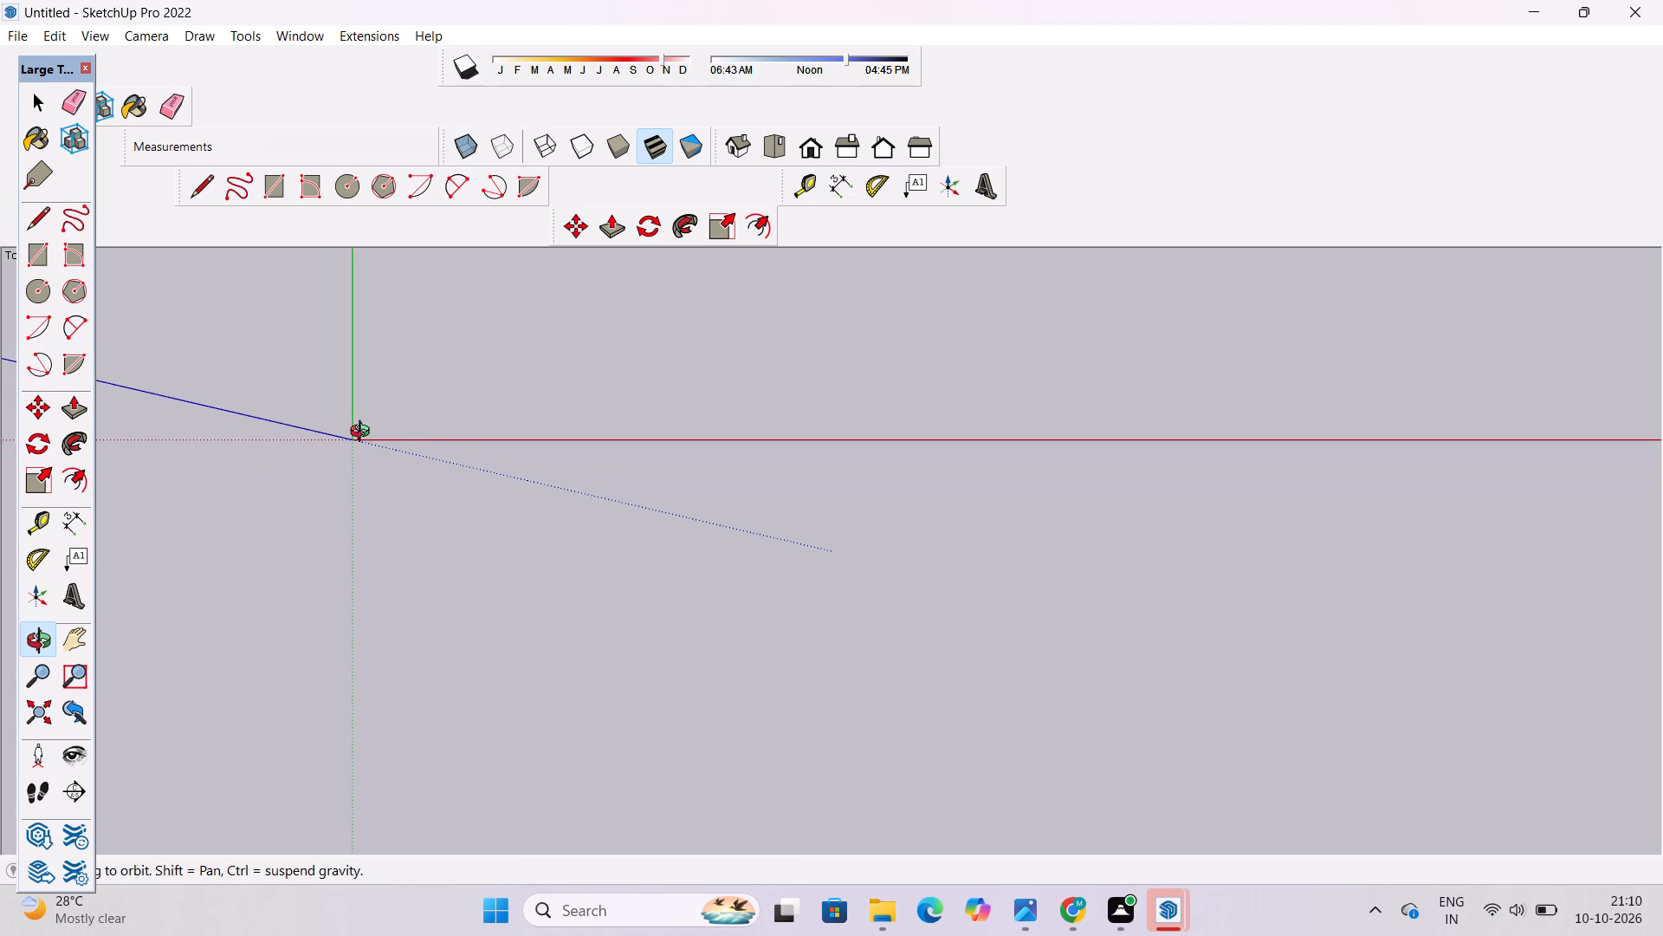
scroll(364, 433, up, 13)
scroll(282, 533, down, 4)
scroll(375, 517, up, 2)
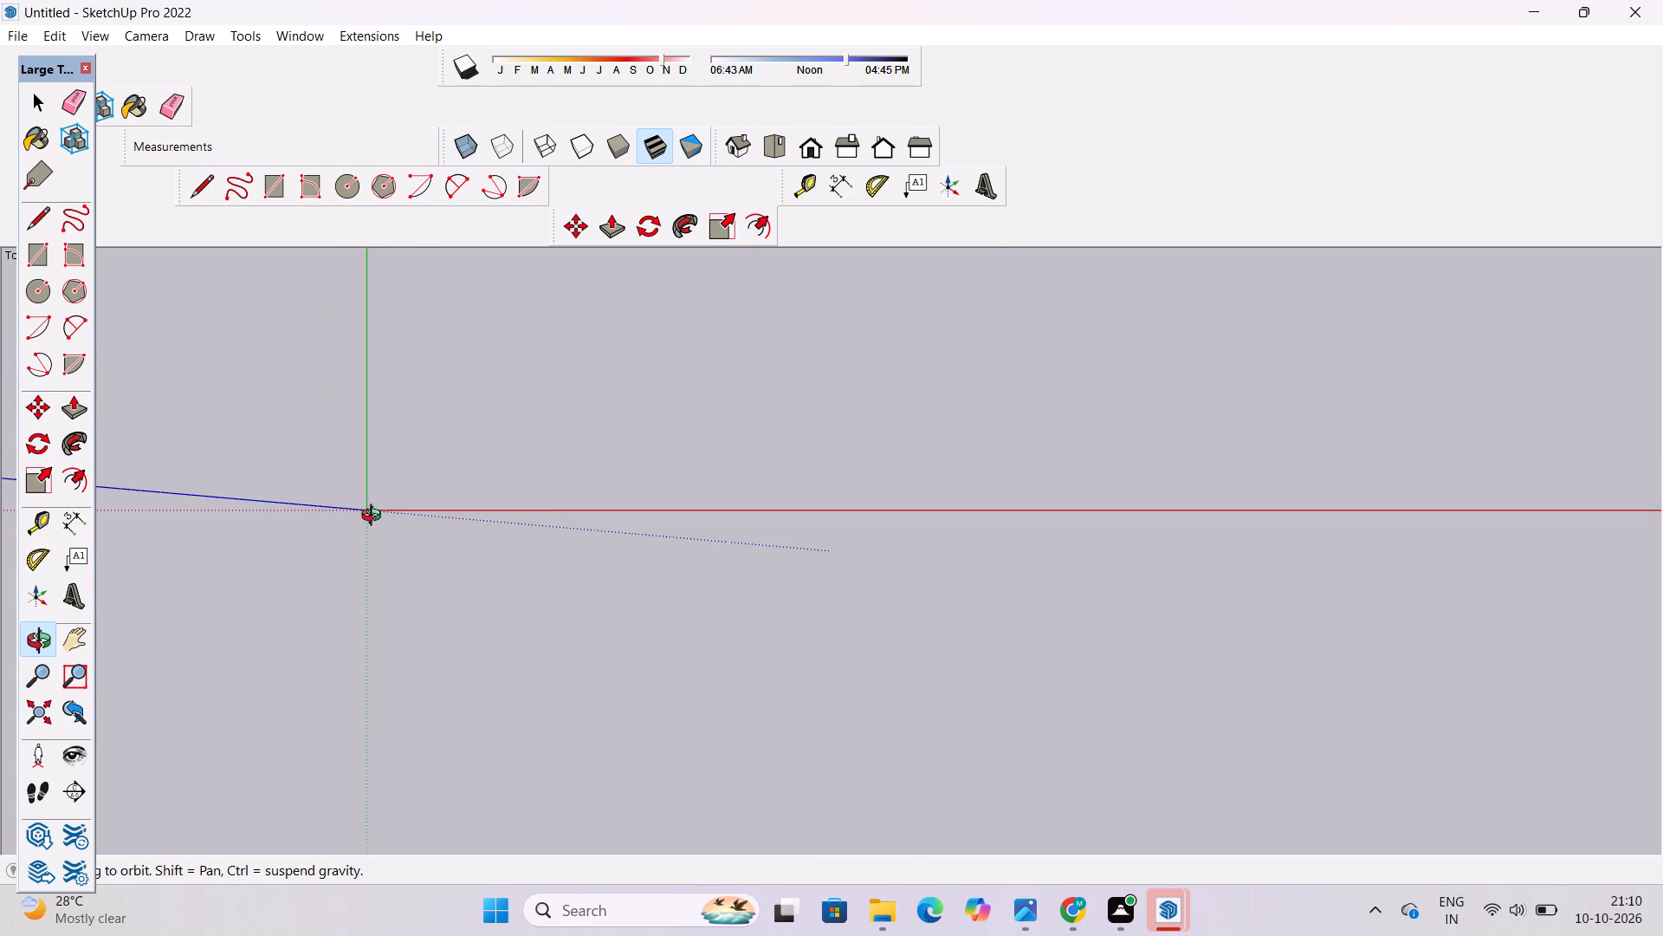
scroll(375, 517, up, 3)
scroll(268, 452, down, 4)
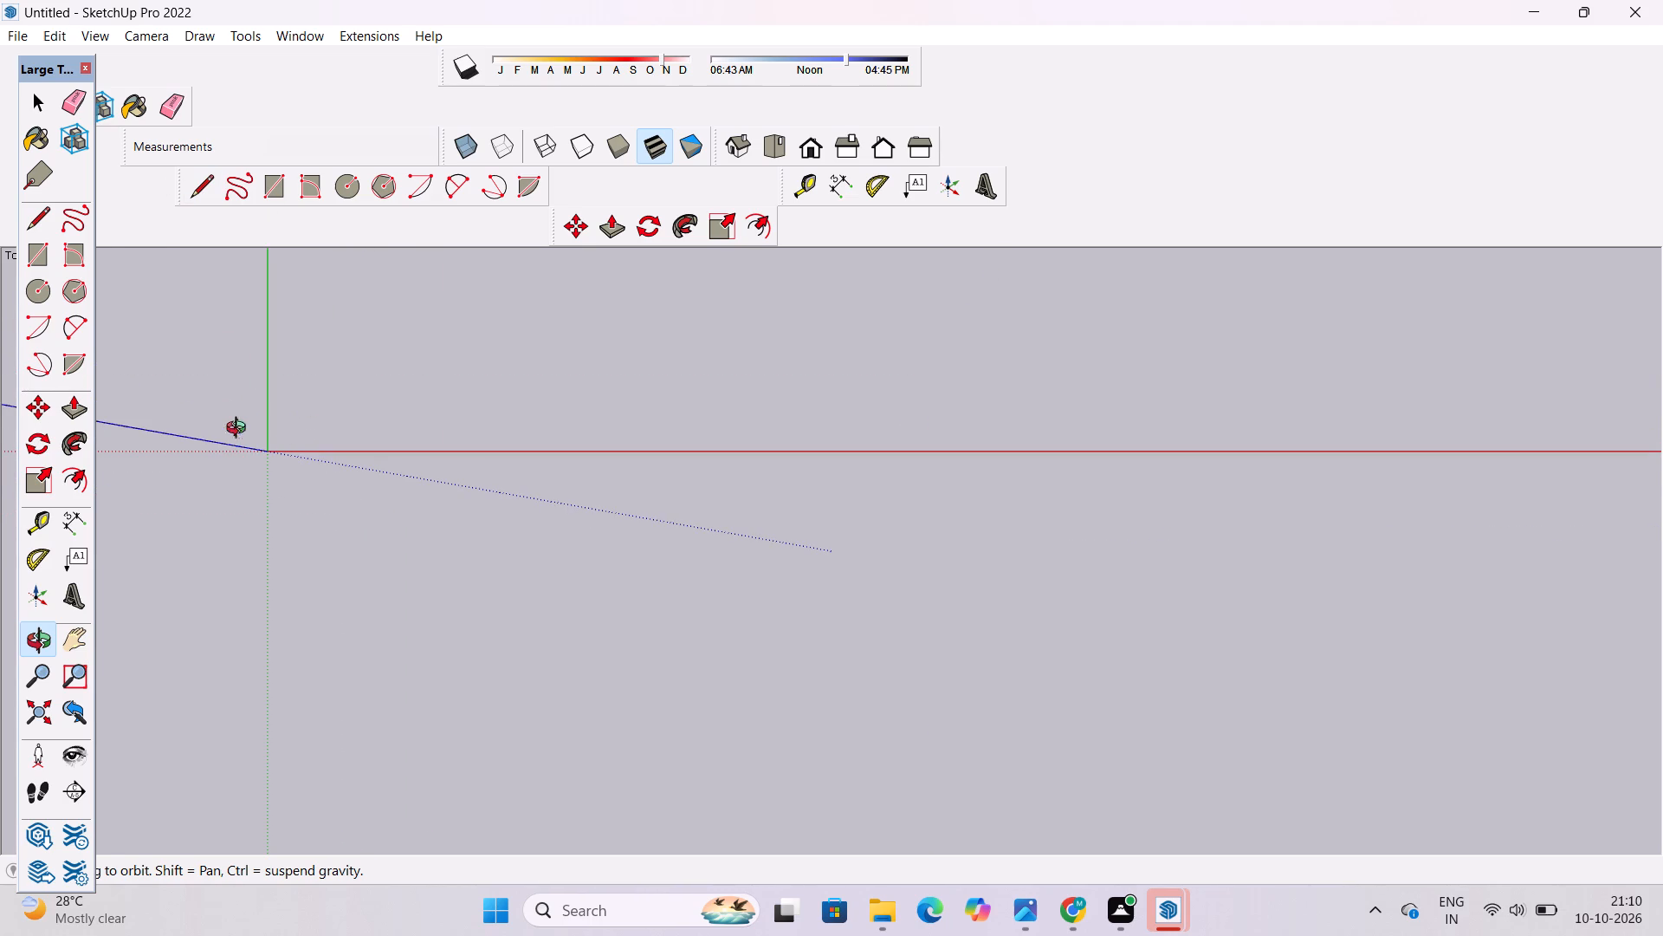
click(199, 190)
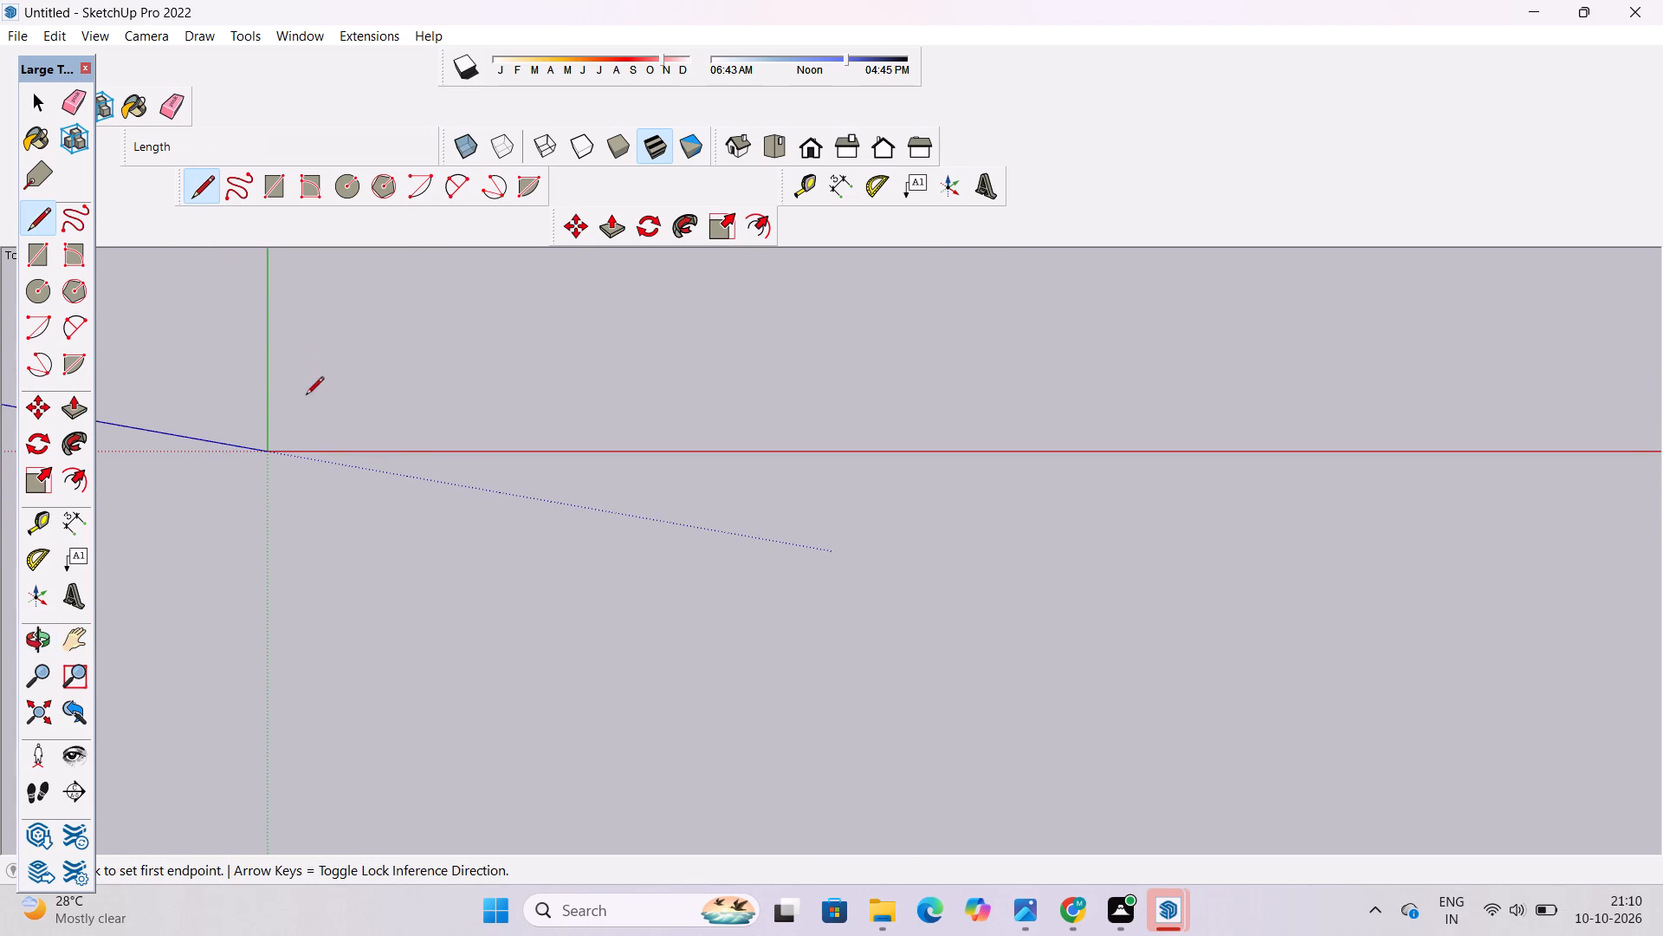
click(317, 436)
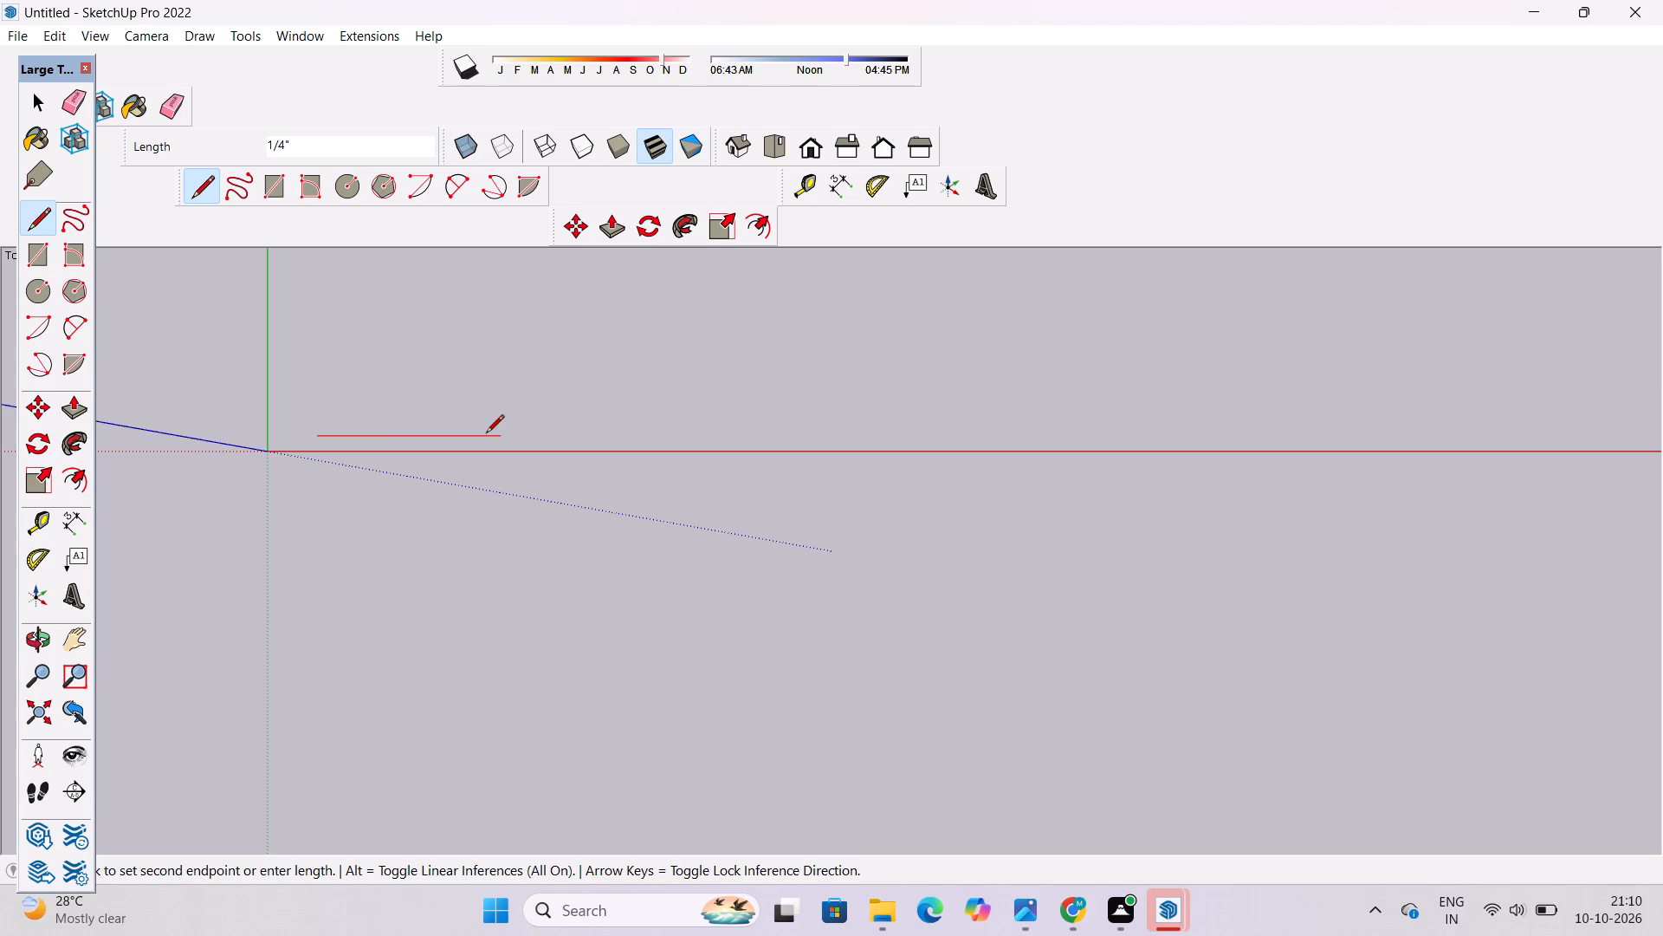
text(50')
key(Return)
scroll(292, 498, down, 10)
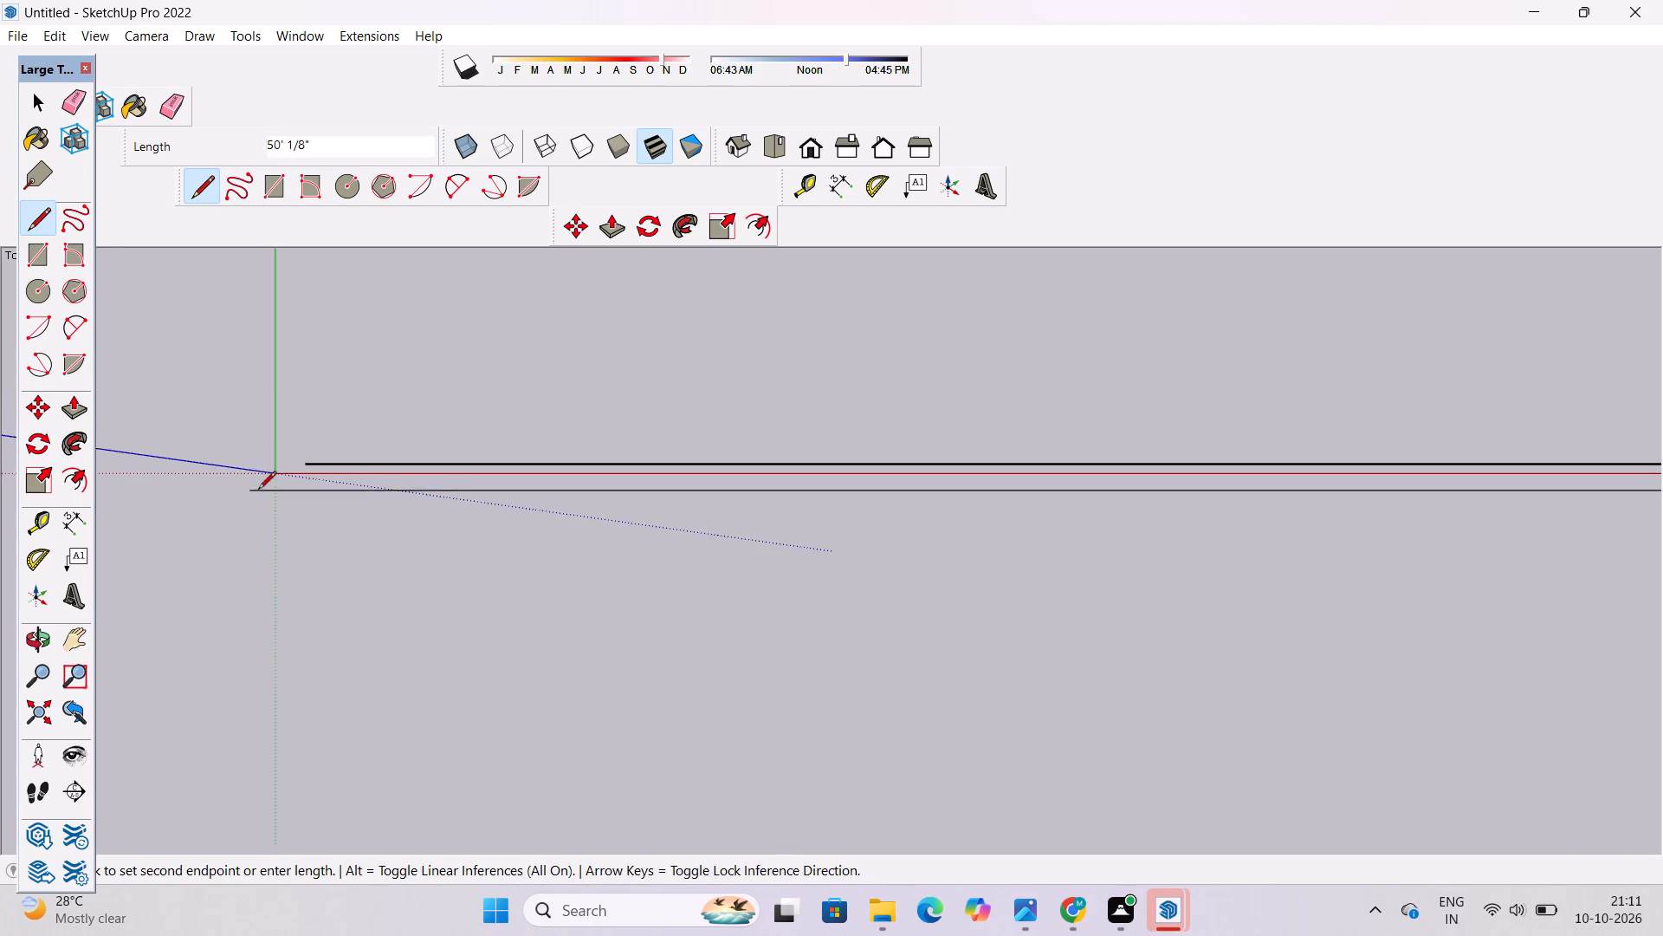
scroll(258, 491, down, 10)
key(space)
Examine the full extent of the drawn line from the origin to its far end.
text(o)
scroll(263, 441, down, 20)
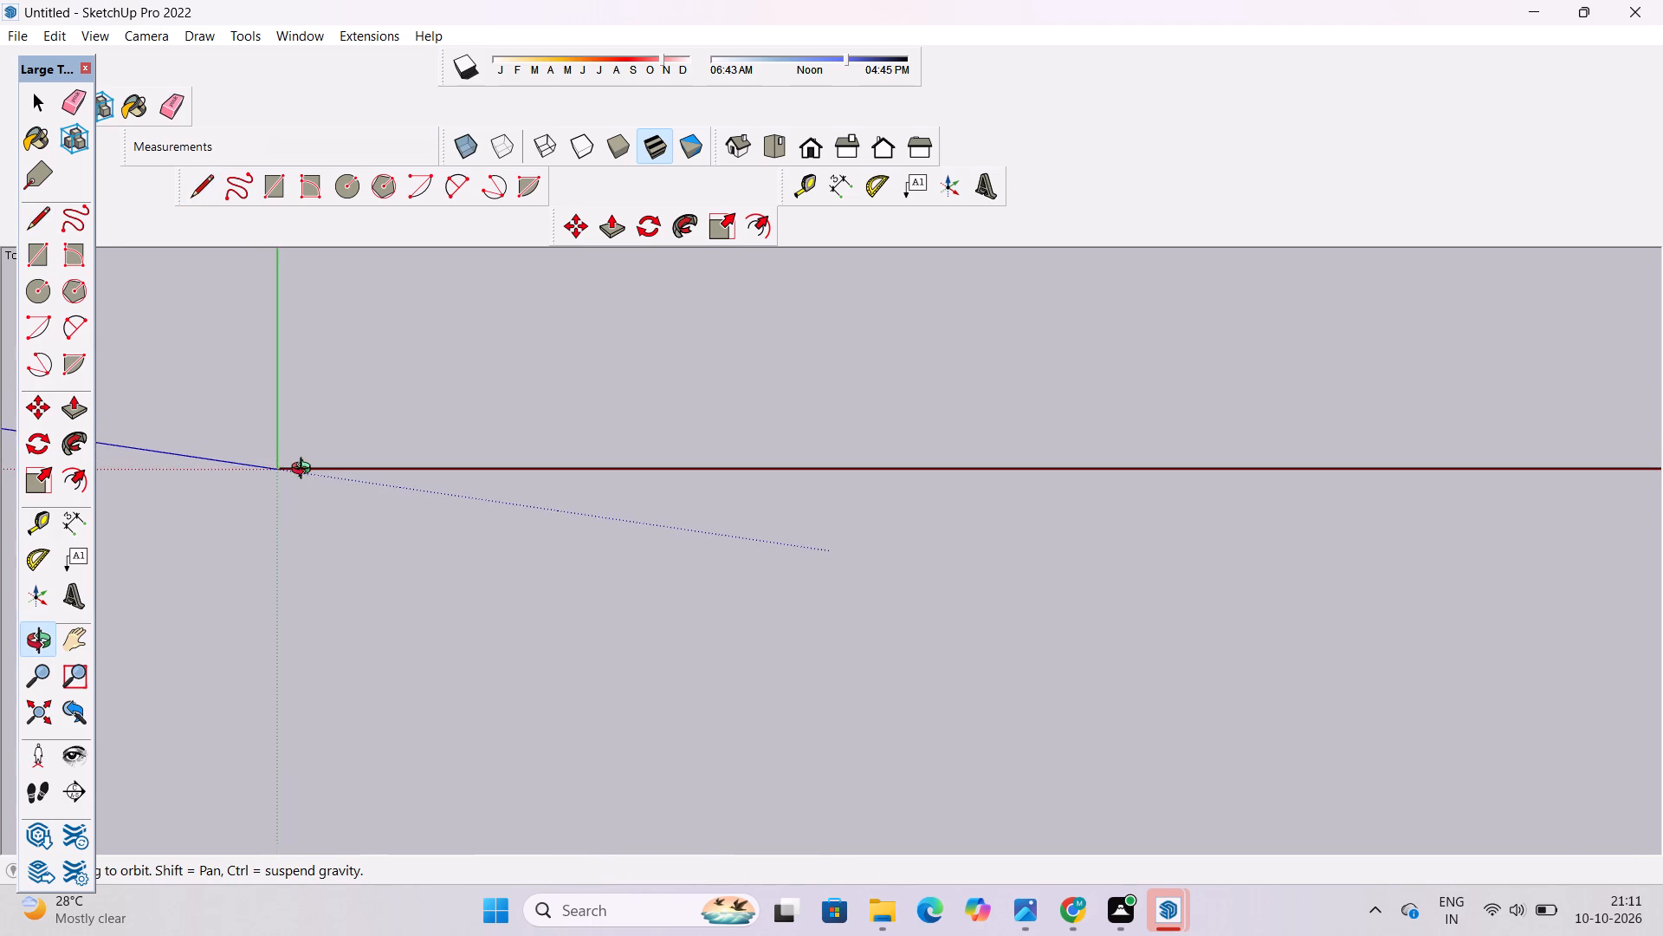
scroll(305, 471, down, 2)
shift+drag(920, 553, 258, 565)
shift+scroll(294, 516, down, 20)
shift+scroll(294, 516, down, 9)
shift+drag(1231, 444, 986, 510)
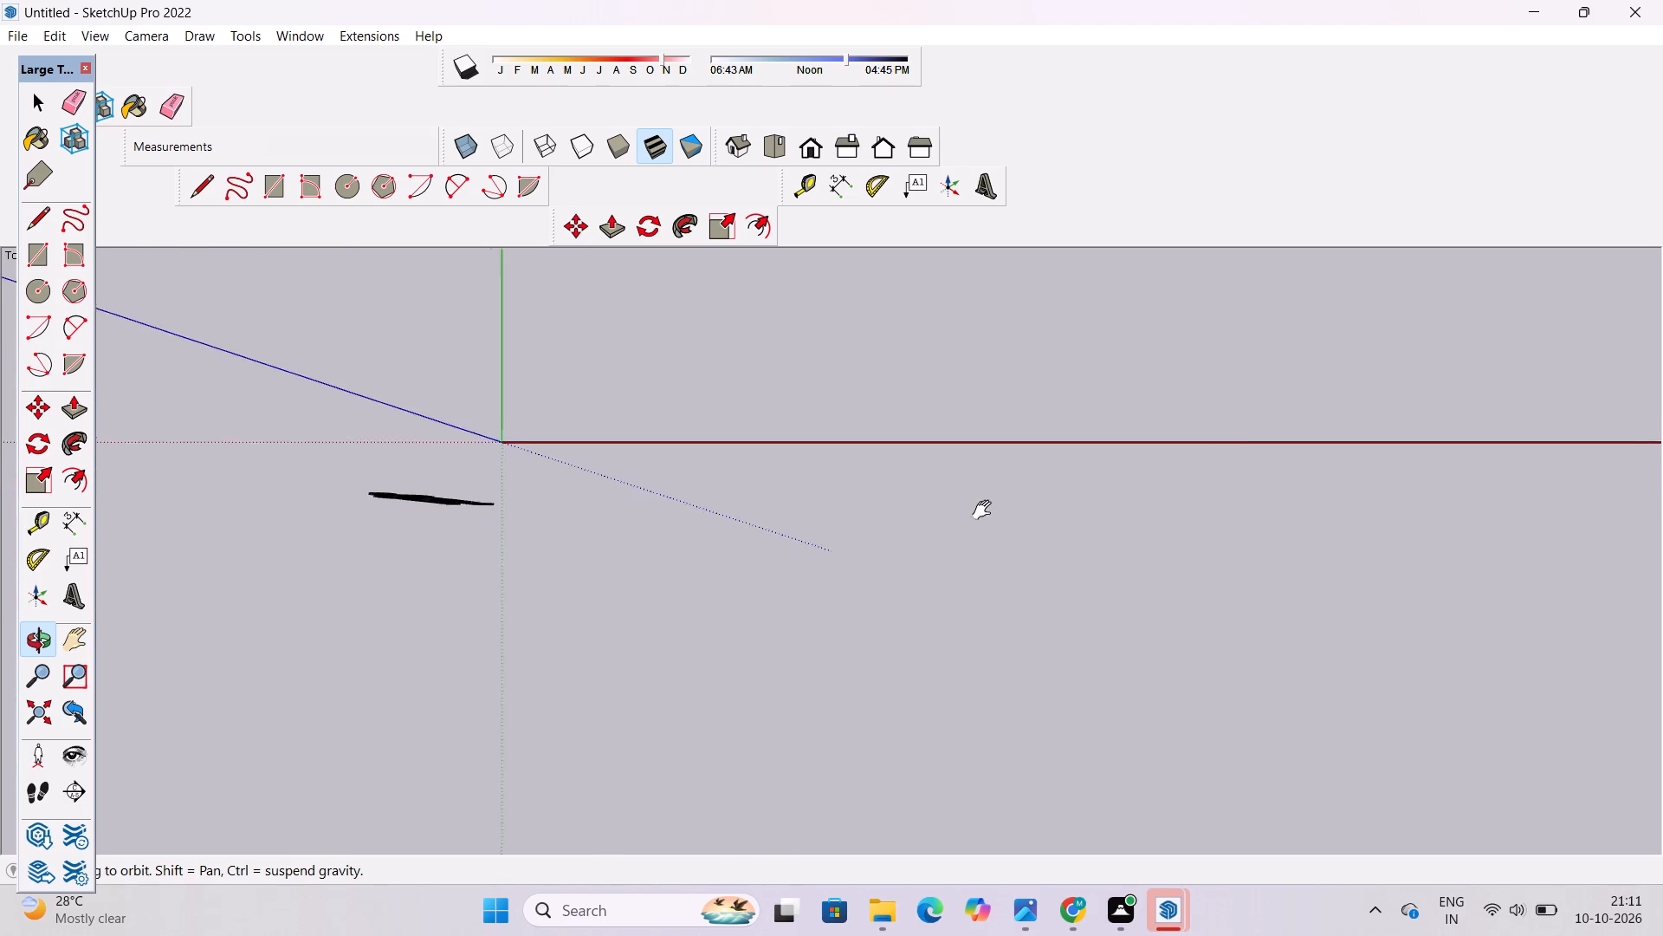
shift+drag(986, 510, 654, 548)
shift+scroll(721, 477, down, 8)
shift+drag(898, 506, 878, 526)
click(1016, 537)
scroll(1028, 536, up, 4)
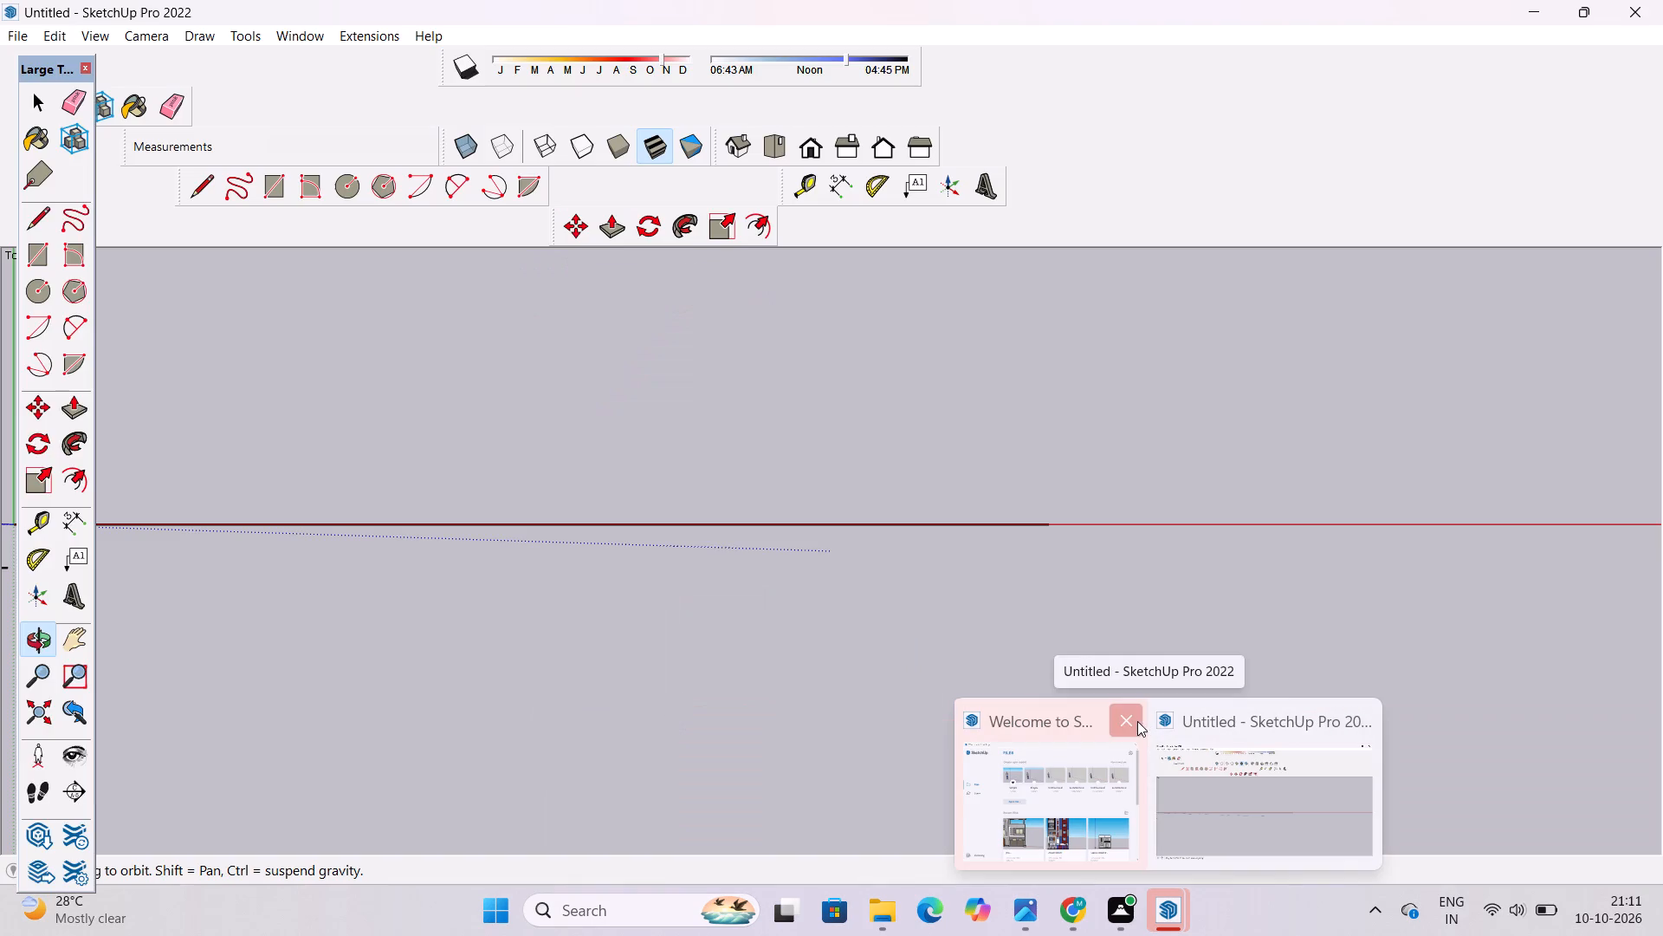
Close the Welcome to SketchUp window and return to the untitled model.
click(1130, 725)
double_click(1173, 822)
scroll(1075, 768, down, 8)
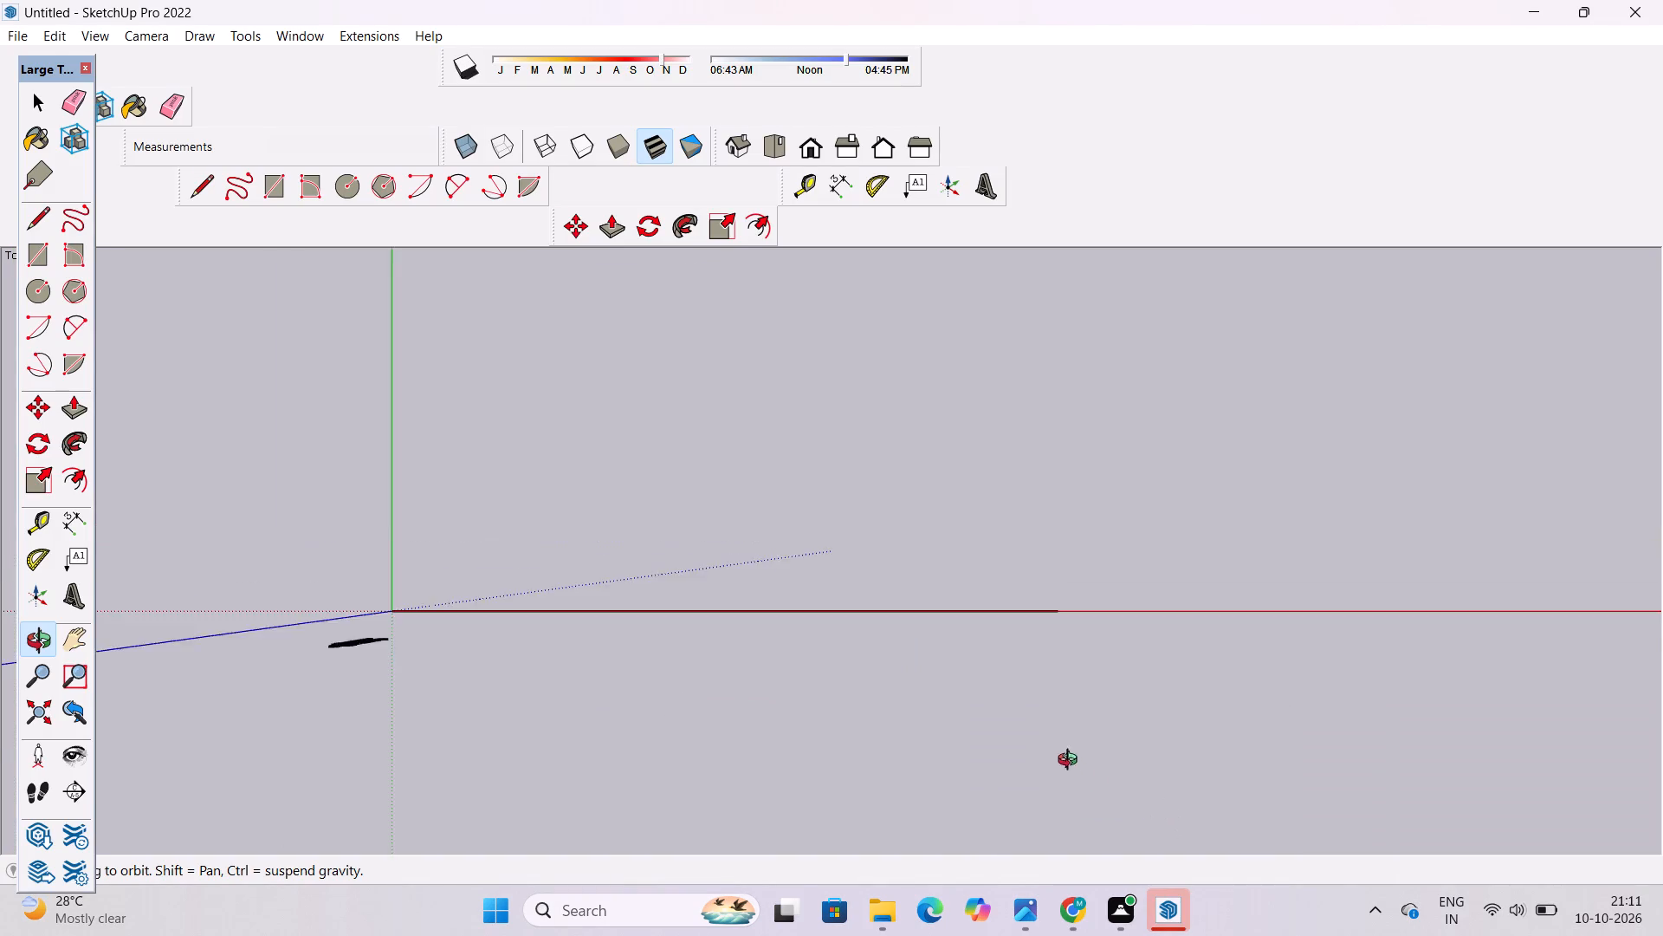
Draw a 30' line parallel to the green axis from the far end of the 50' base line.
scroll(1006, 661, up, 3)
key(l)
scroll(1033, 615, up, 3)
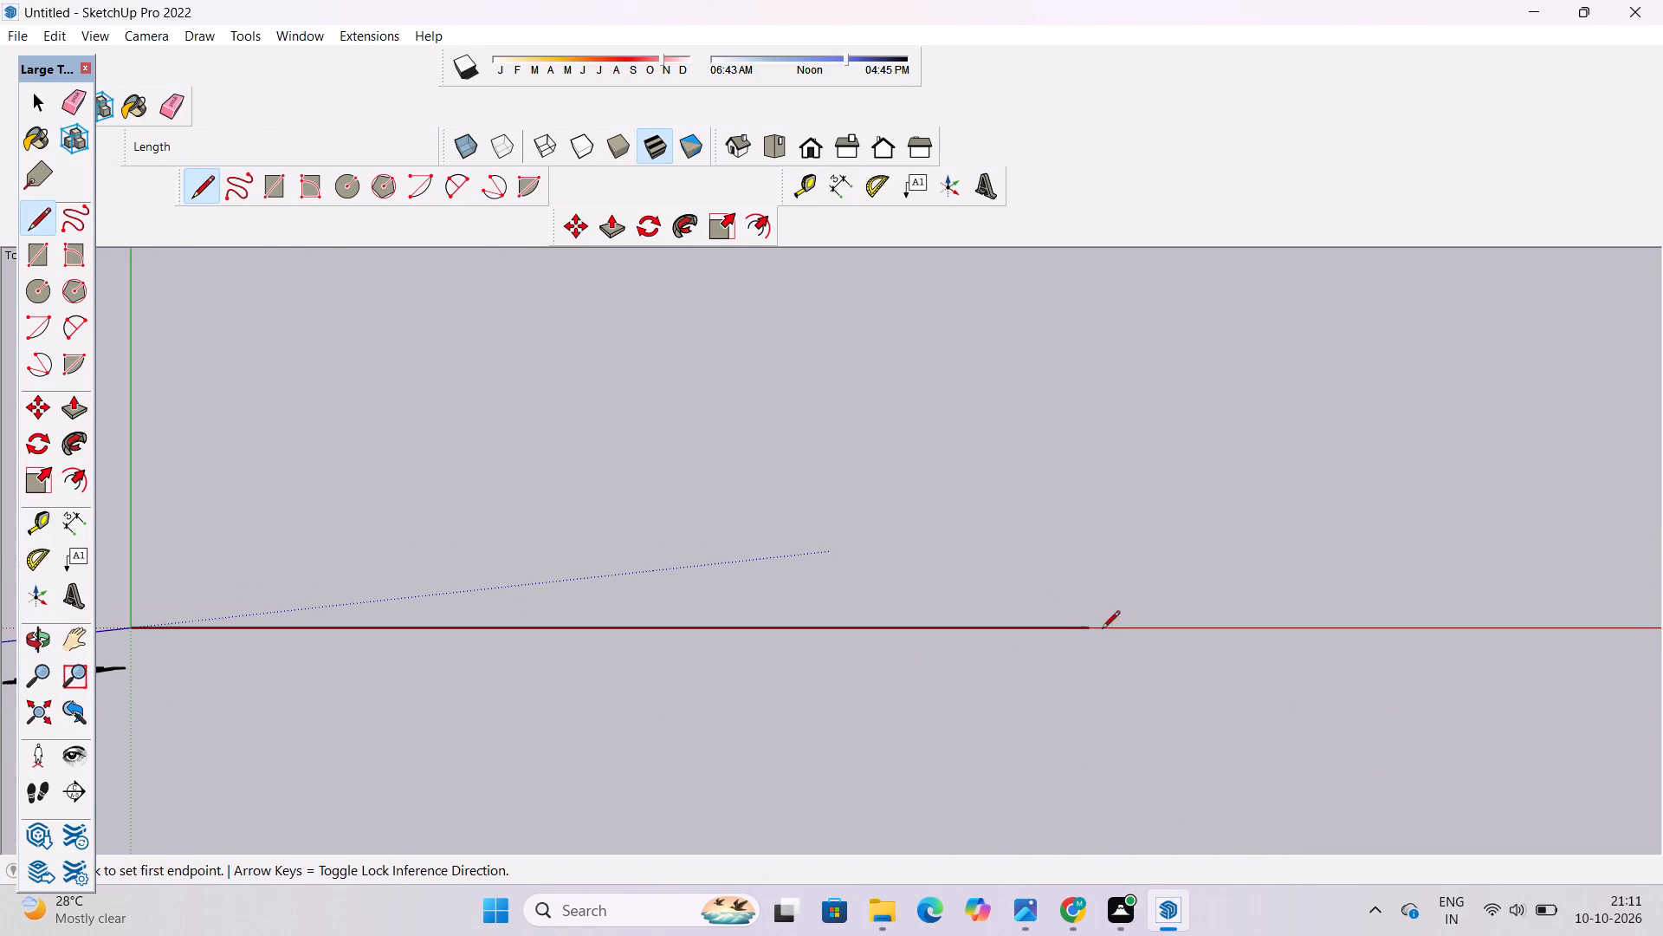
scroll(1077, 639, up, 20)
scroll(1077, 639, up, 15)
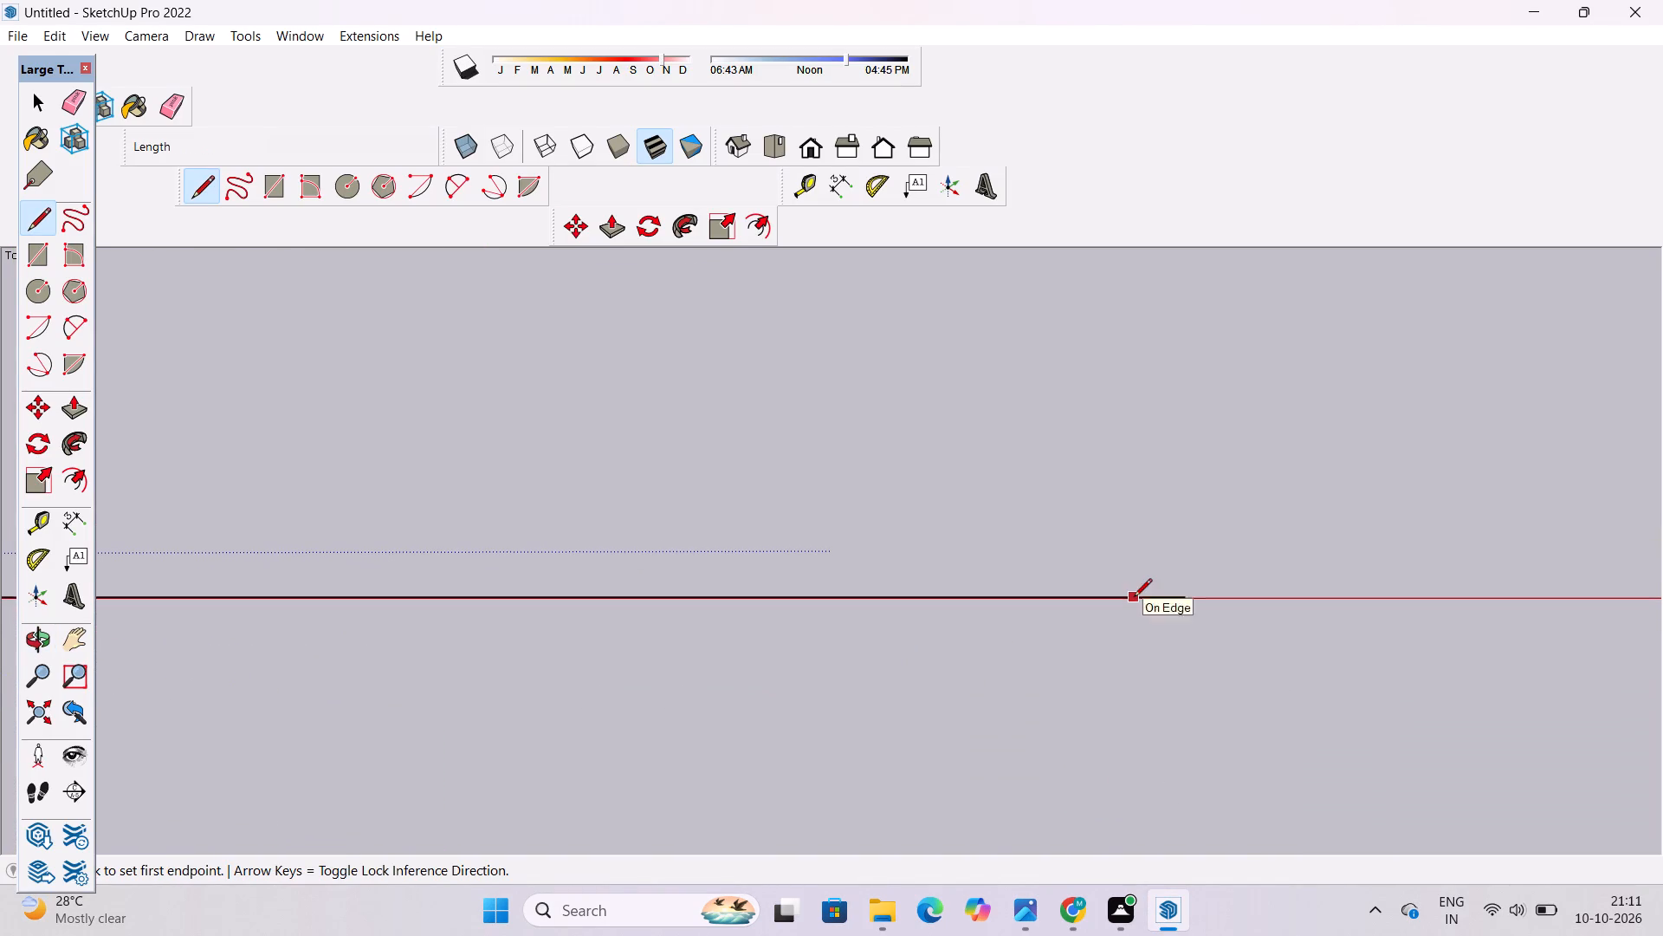
scroll(1134, 598, up, 20)
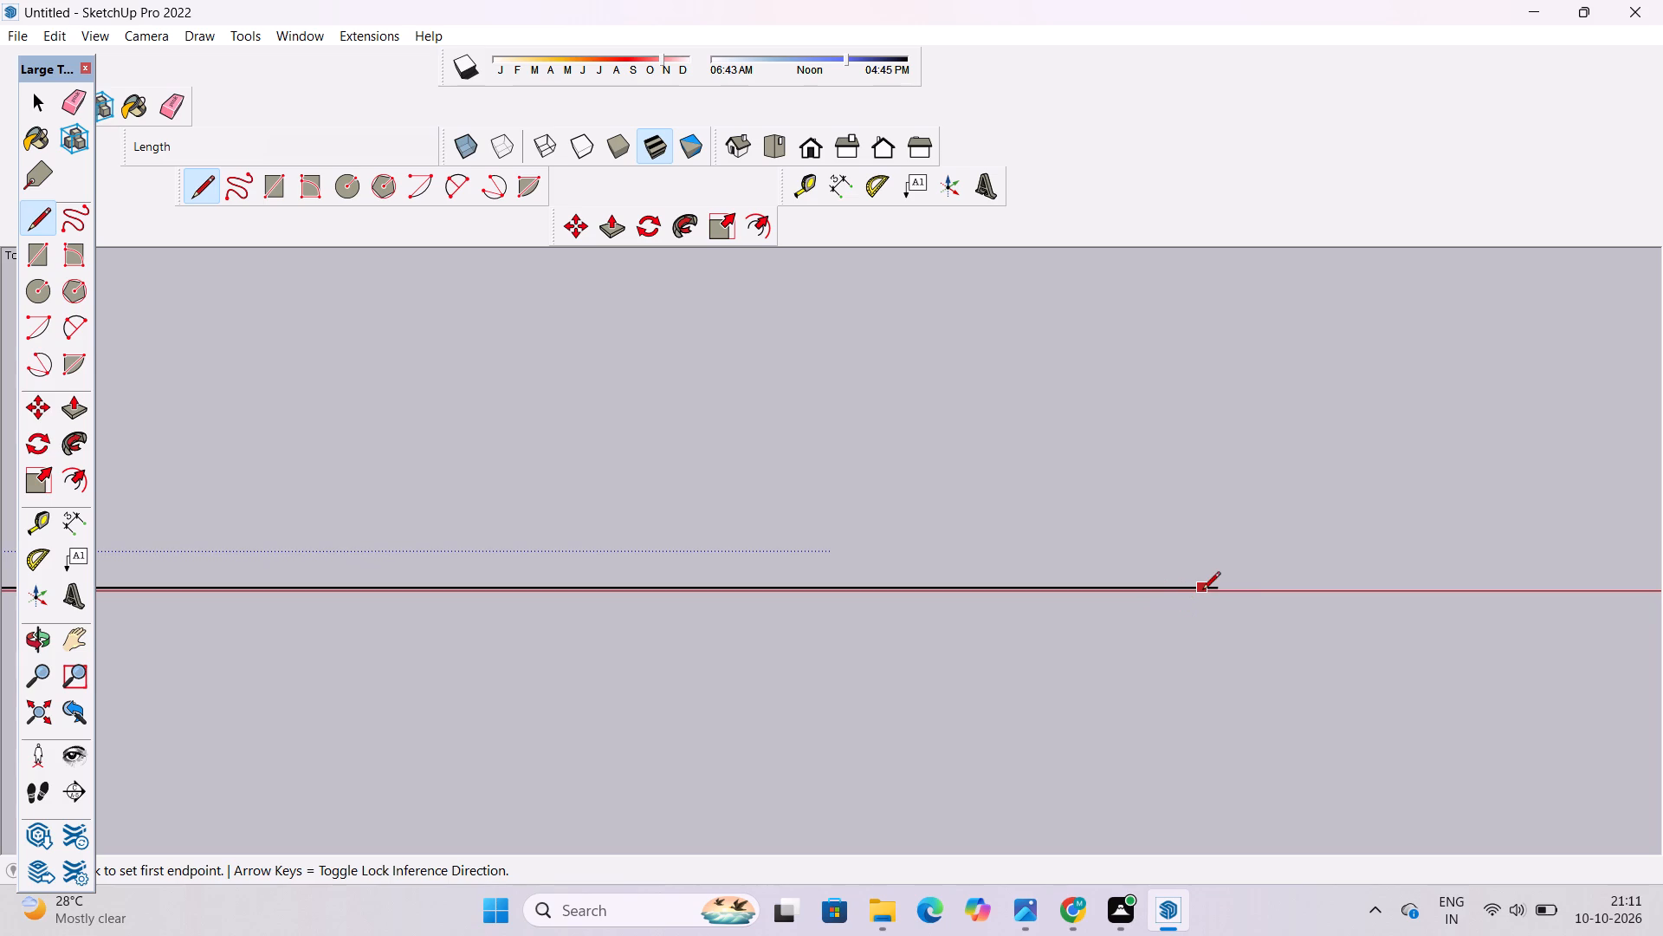
scroll(1205, 586, up, 9)
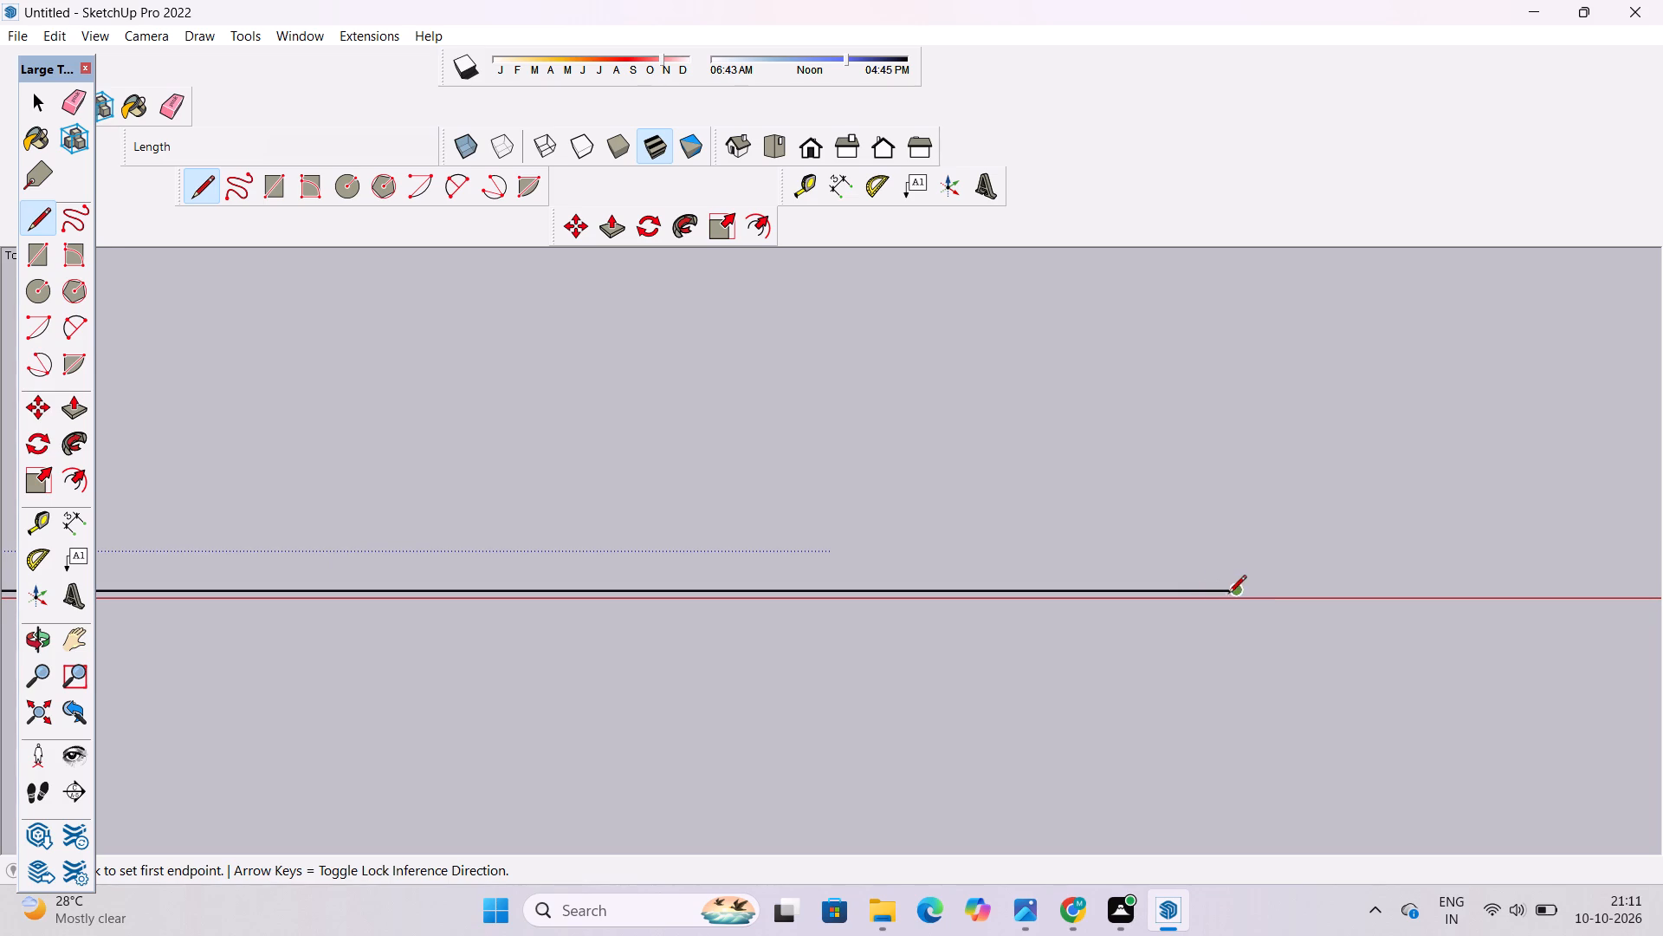
click(1236, 588)
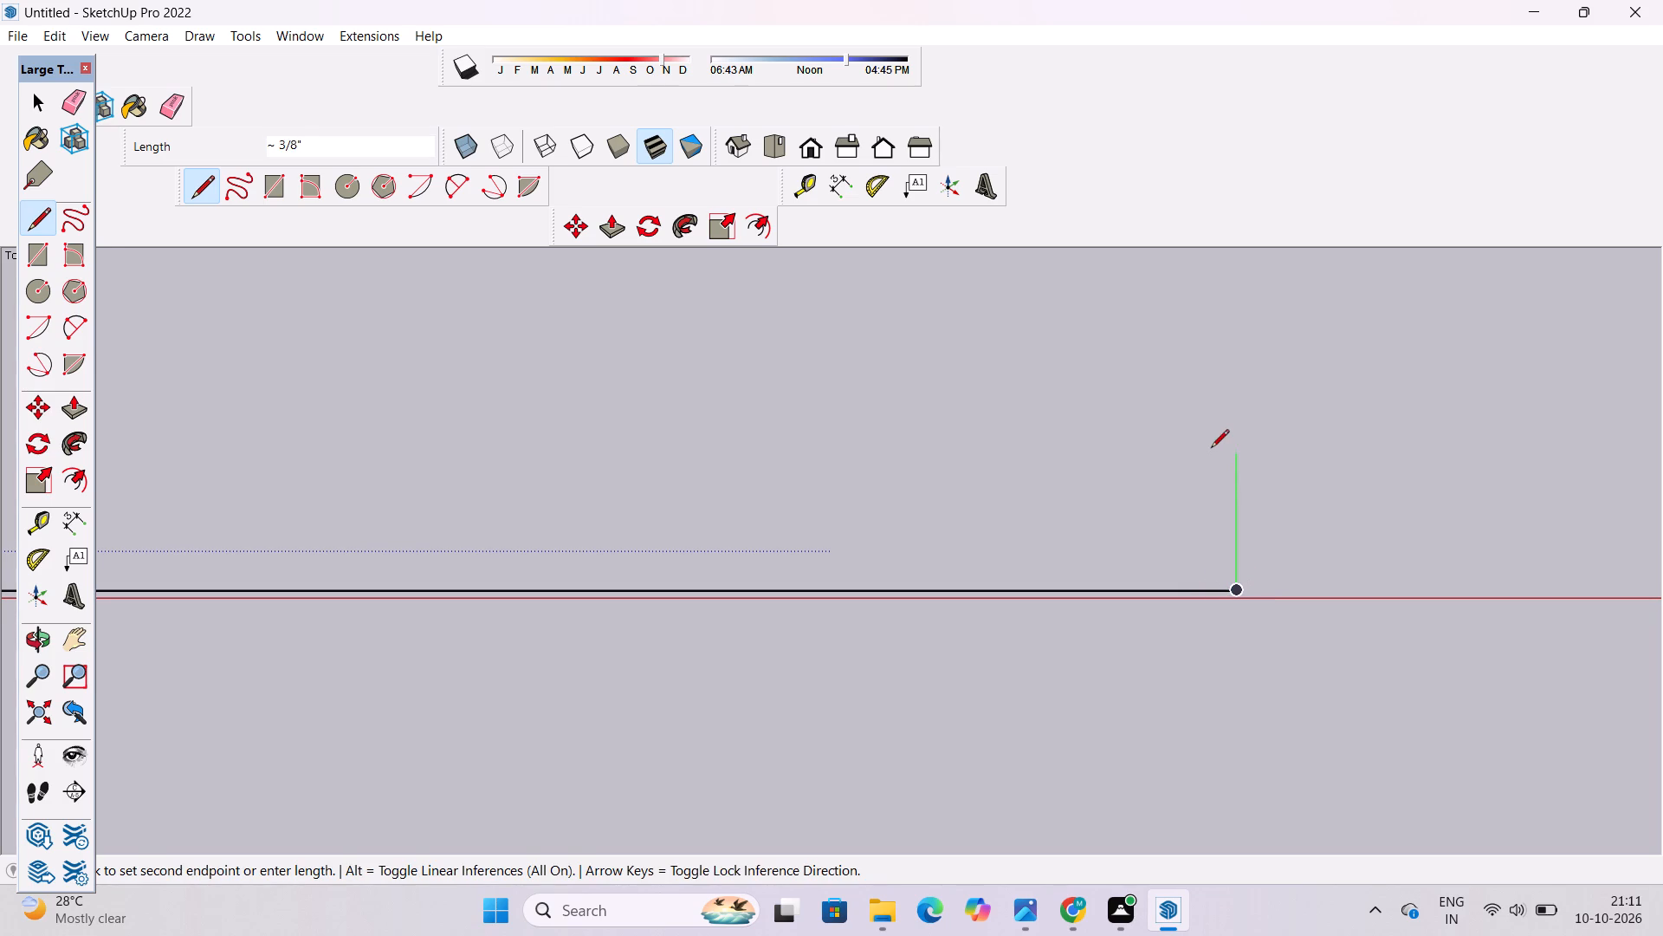
text(30')
key(Return)
Continue the outline with a 50' line parallel to the red axis, back toward the green axis.
scroll(1207, 555, down, 4)
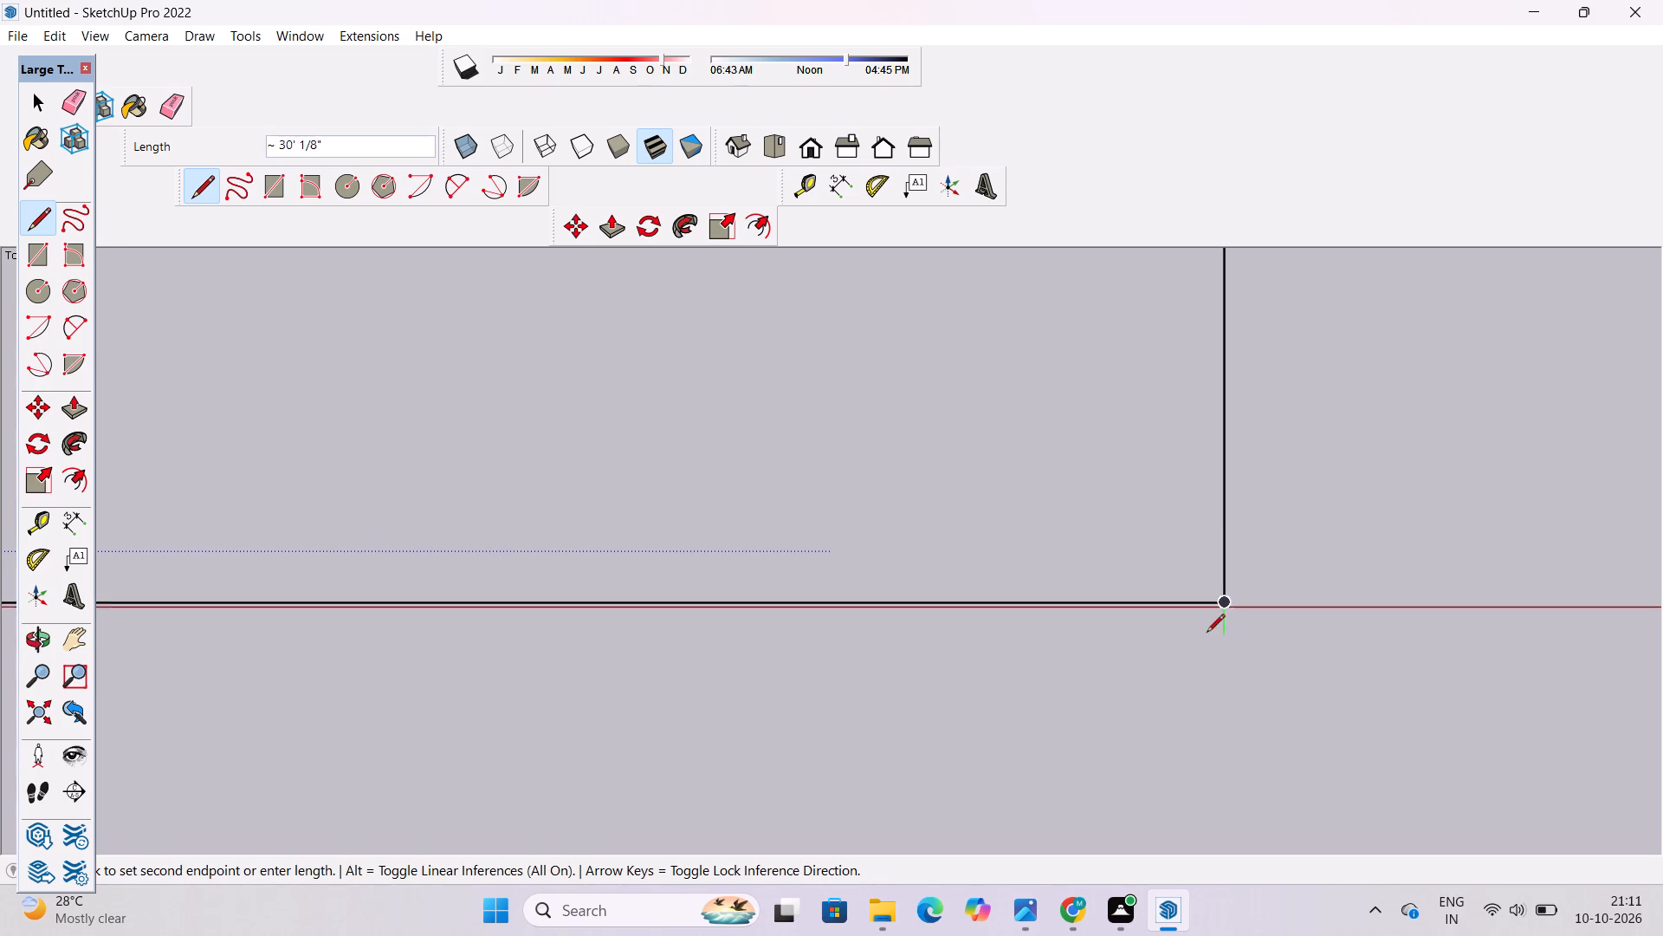
scroll(1207, 634, down, 20)
scroll(1207, 634, down, 13)
scroll(1149, 744, down, 9)
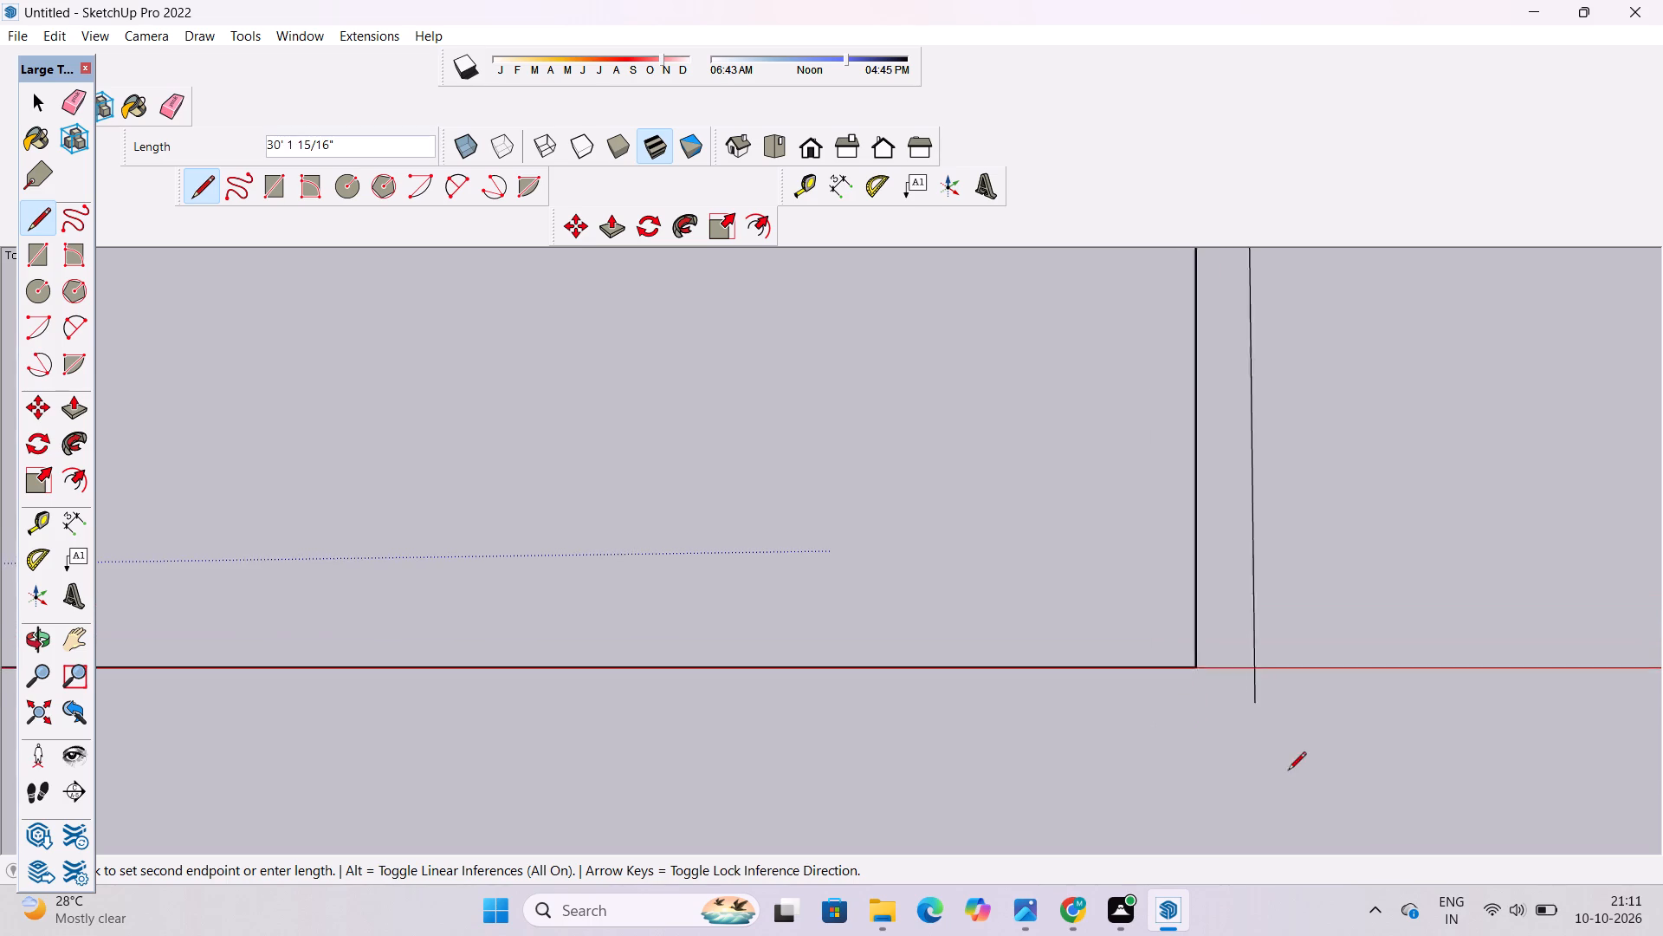
scroll(1288, 771, down, 20)
scroll(1288, 771, down, 20)
scroll(1288, 771, down, 4)
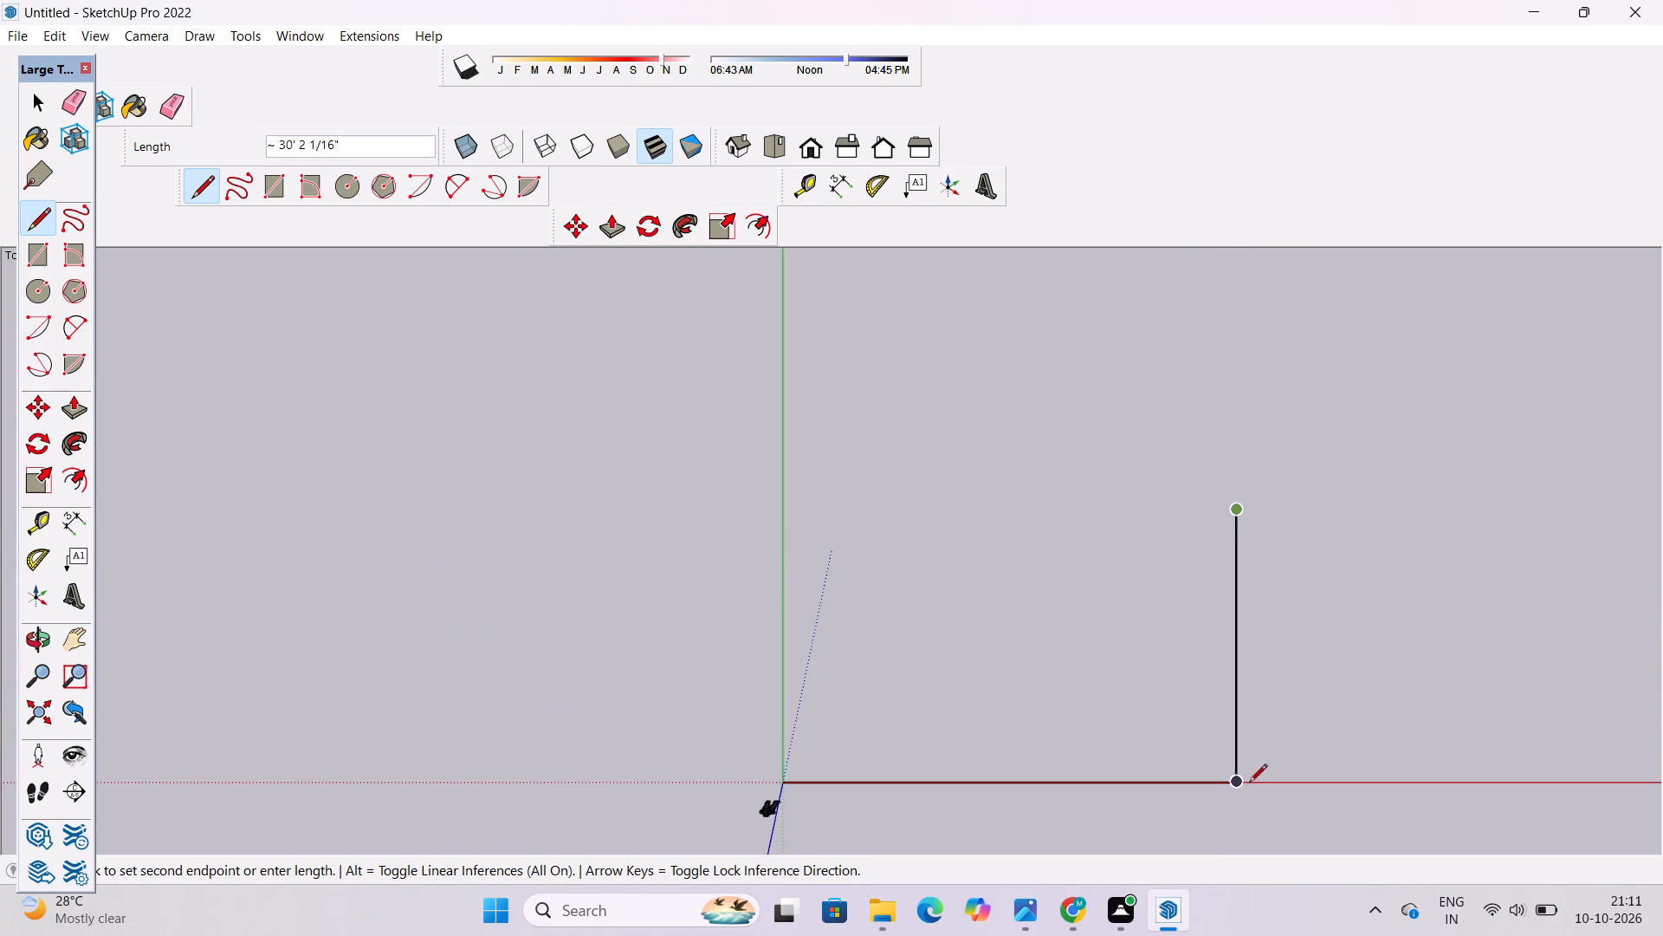
scroll(1110, 614, up, 4)
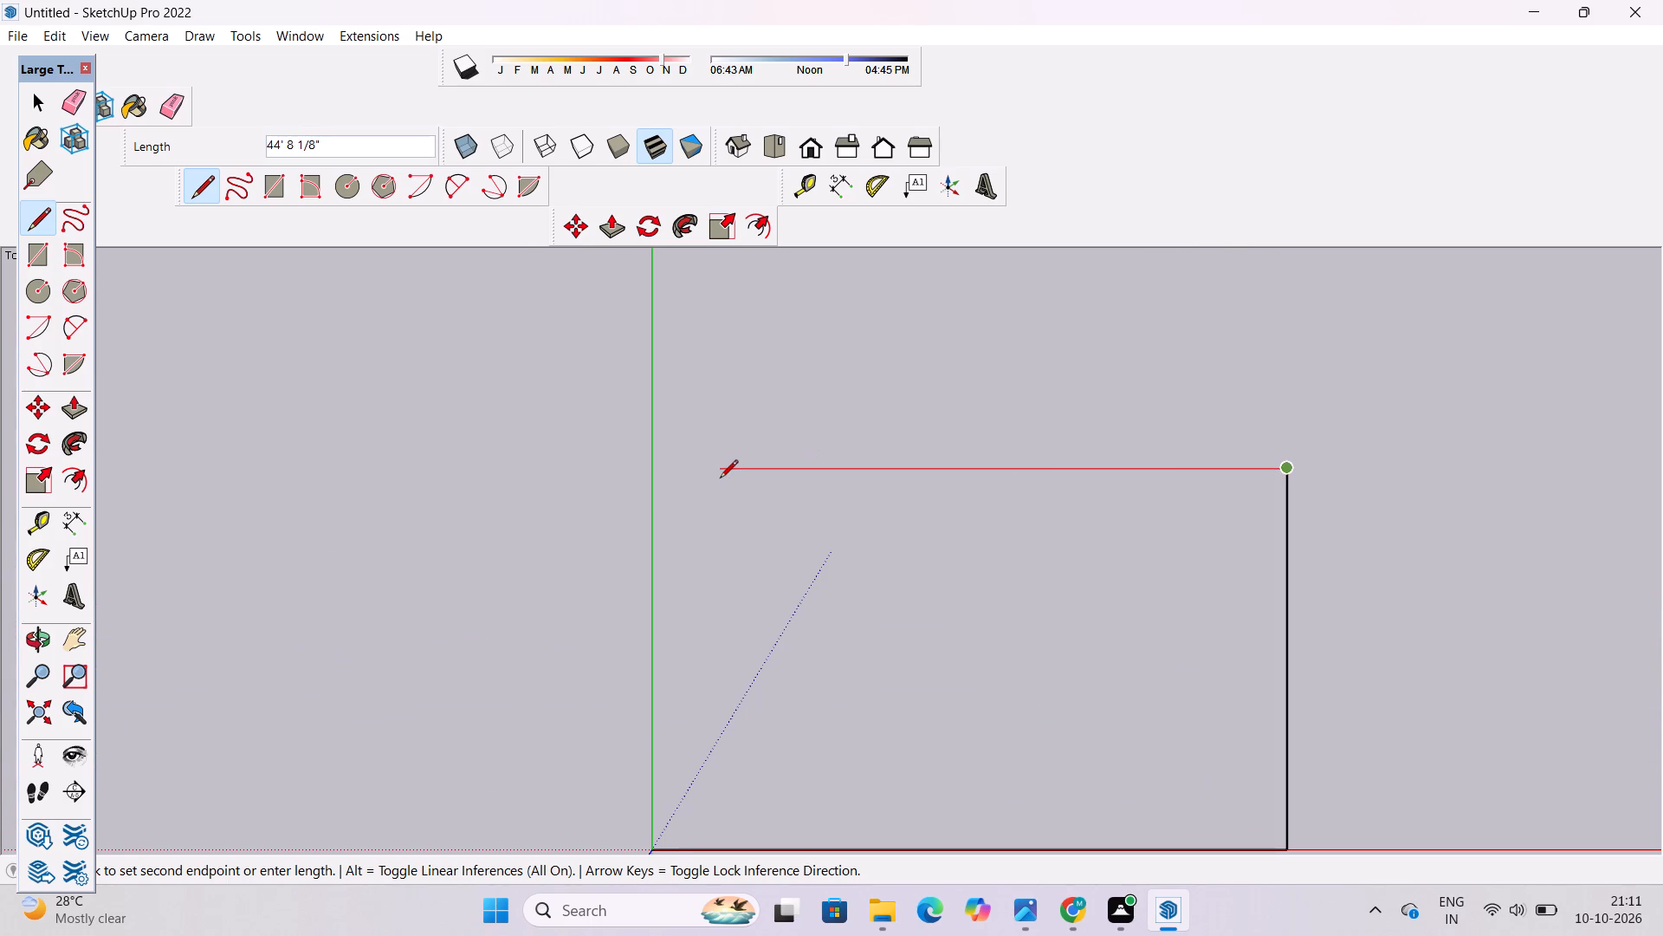
text(50)
key(apostrophe)
key(Return)
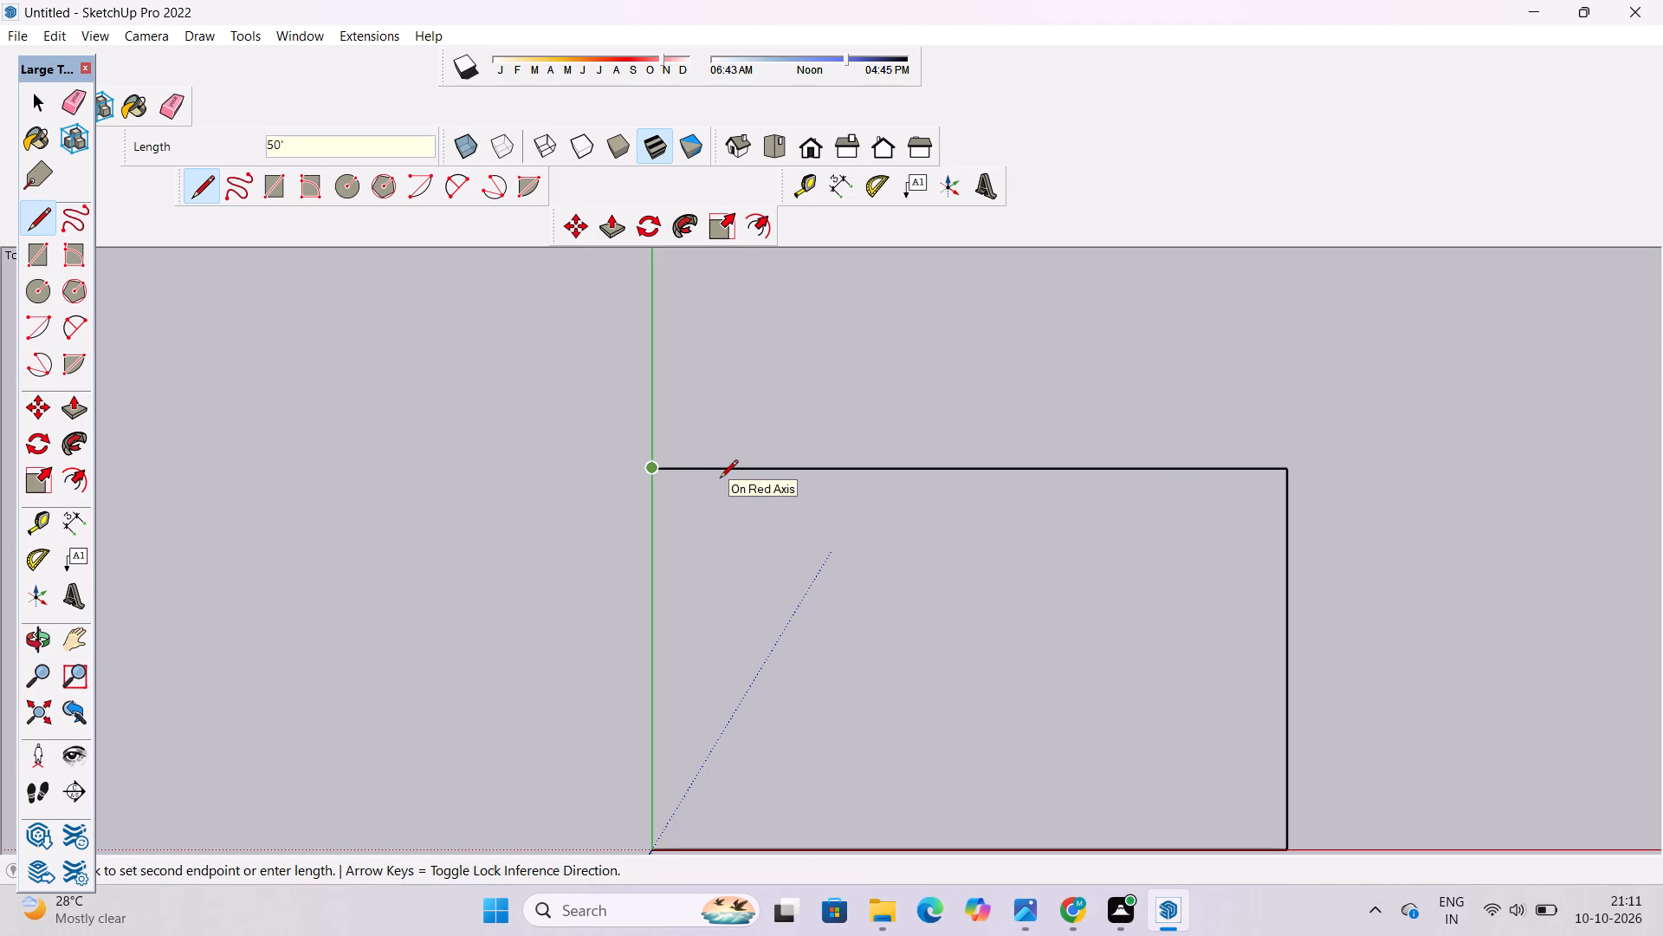
Close the rectangular outline by drawing the last edge down to the base line's starting point near the origin.
scroll(720, 338, down, 15)
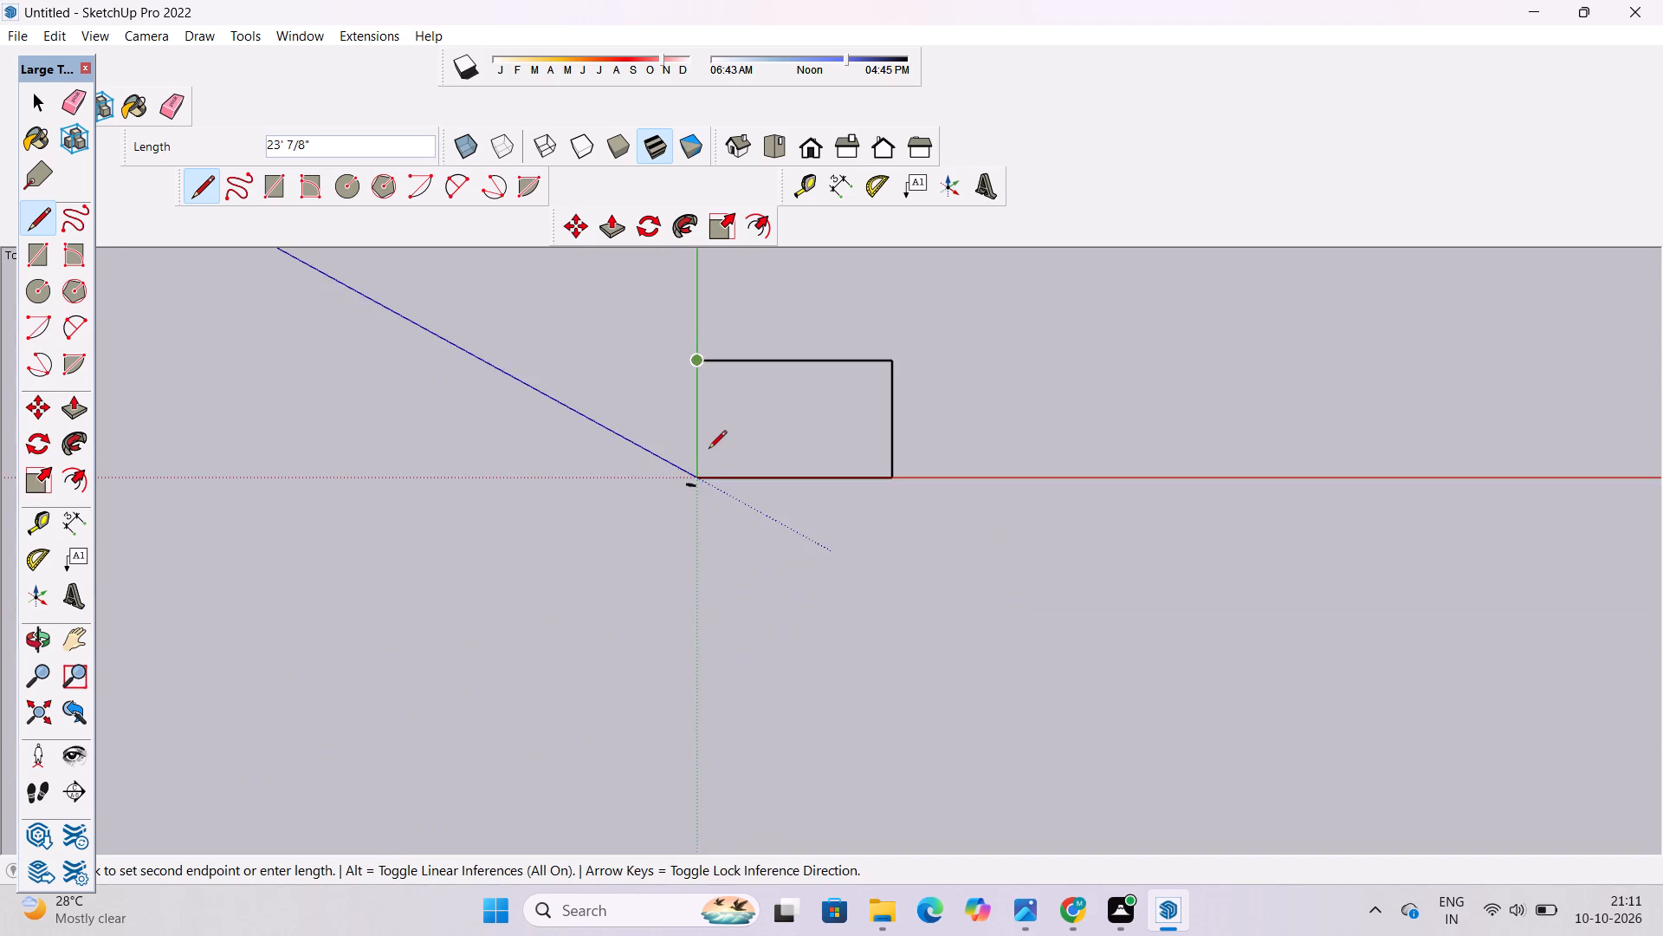
scroll(708, 451, up, 7)
scroll(694, 483, up, 15)
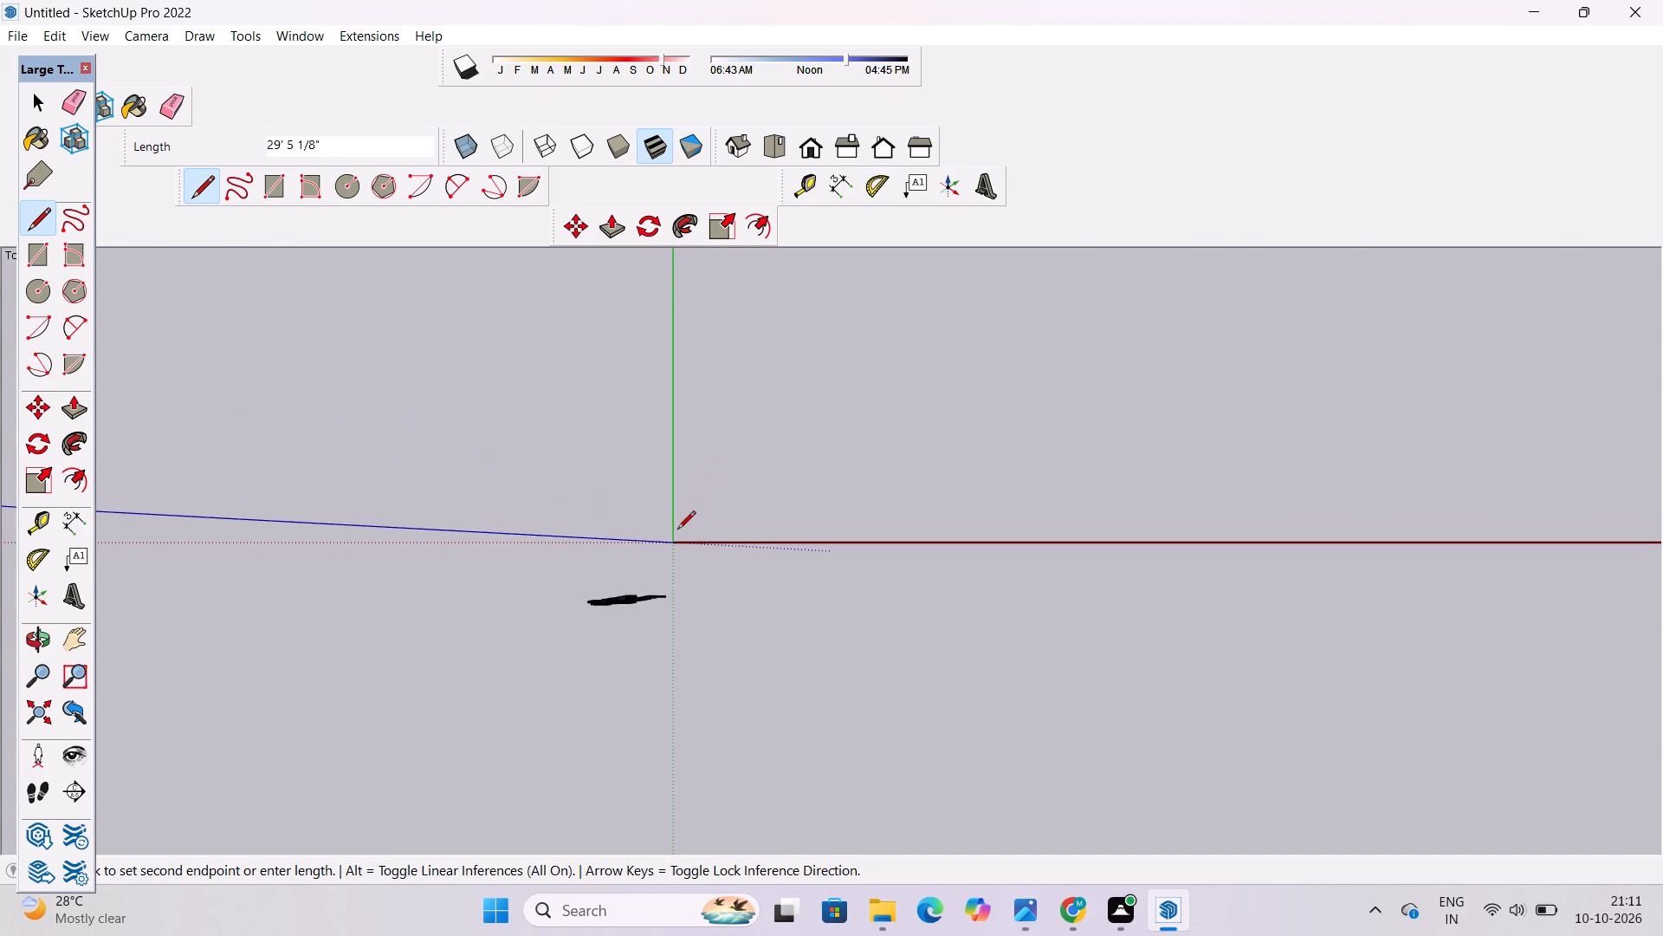
click(672, 538)
key(space)
Push/Pull the rectangular face upward by 1' to form the base slab.
key(o)
scroll(767, 490, down, 3)
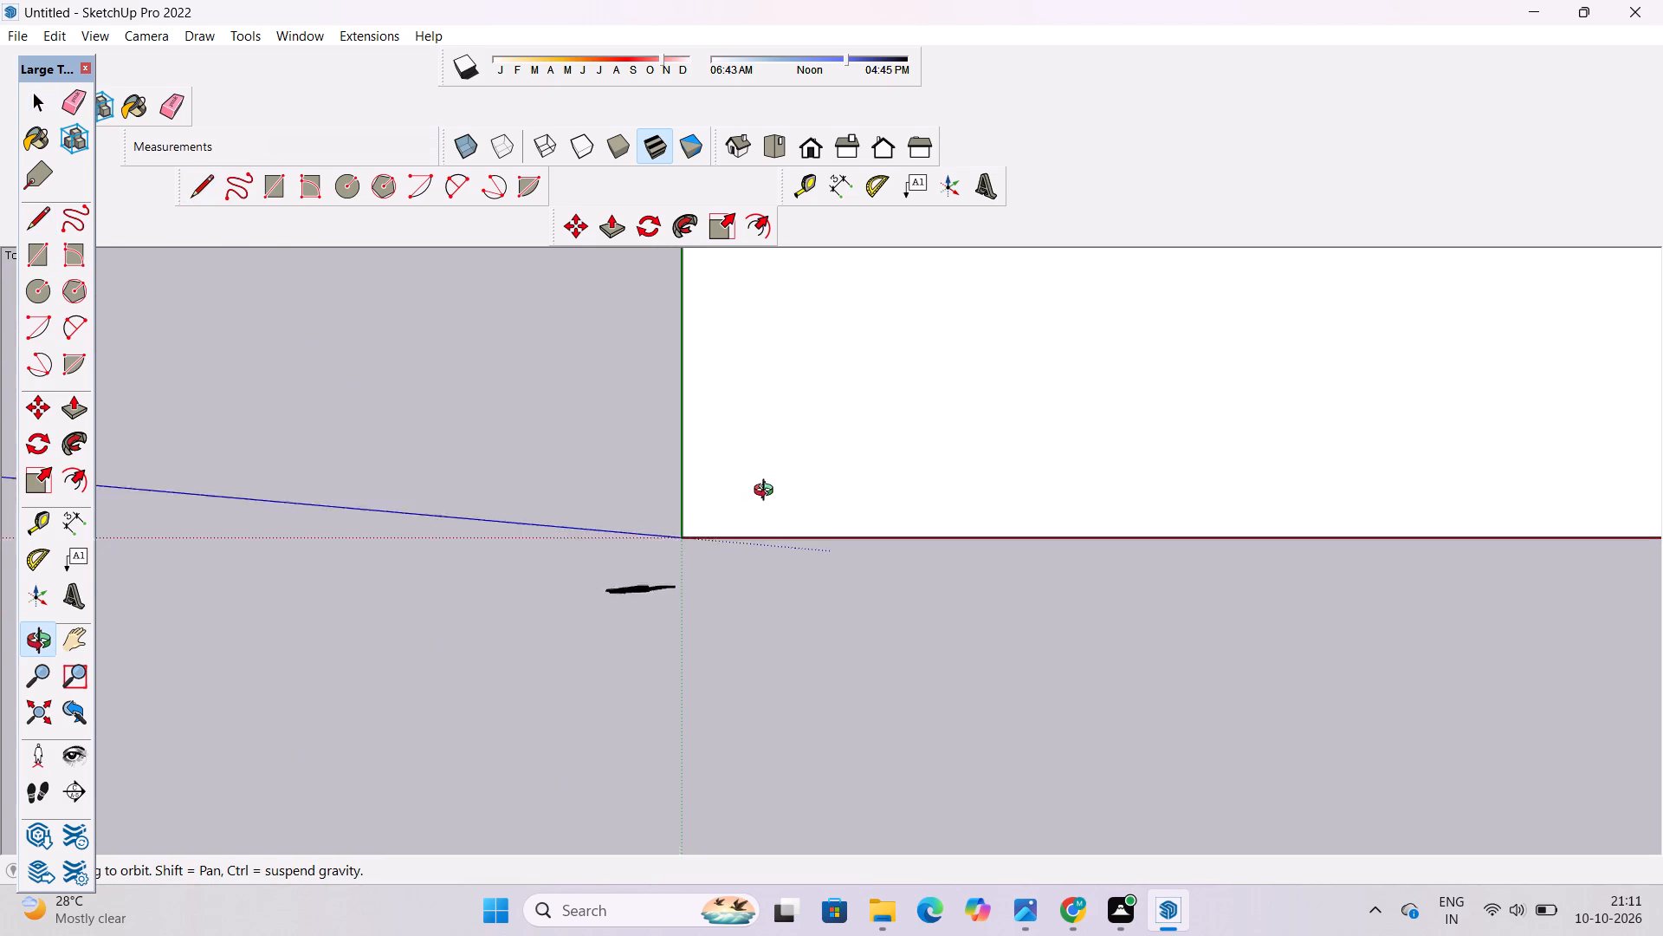
scroll(767, 492, down, 5)
drag(752, 557, 741, 497)
scroll(747, 506, up, 4)
shift+drag(857, 470, 780, 511)
scroll(856, 566, up, 6)
drag(859, 601, 850, 565)
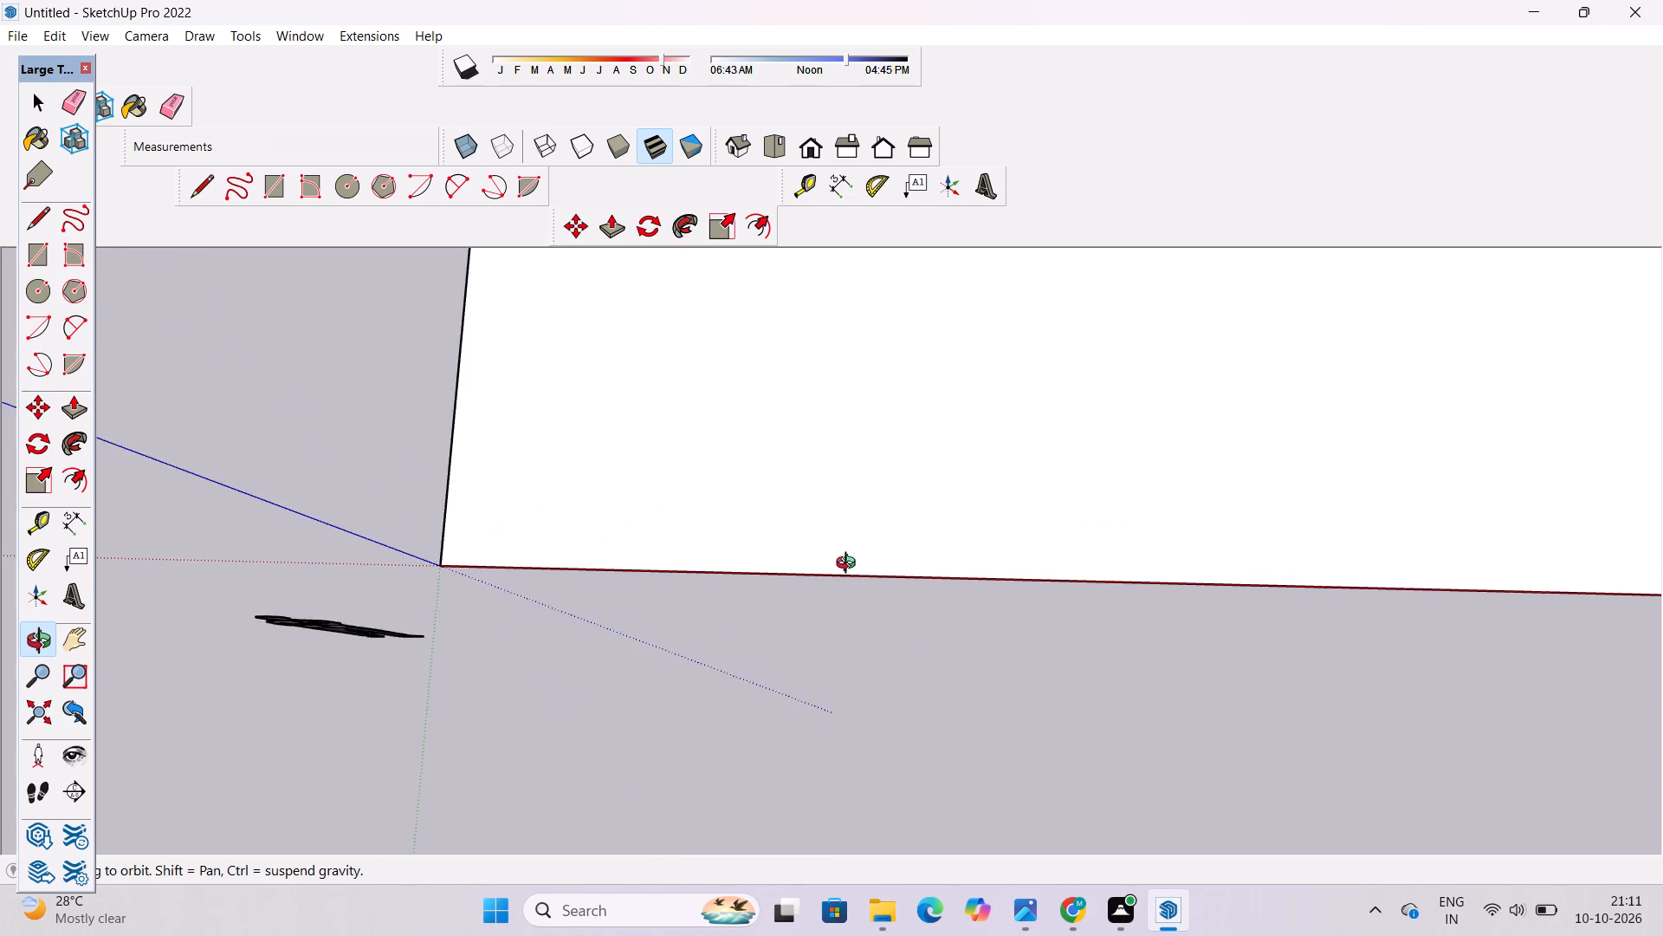
drag(850, 565, 838, 469)
scroll(838, 469, down, 8)
shift+drag(882, 515, 194, 530)
shift+scroll(224, 569, up, 6)
shift+drag(227, 569, 411, 581)
scroll(424, 567, down, 8)
shift+drag(438, 567, 525, 563)
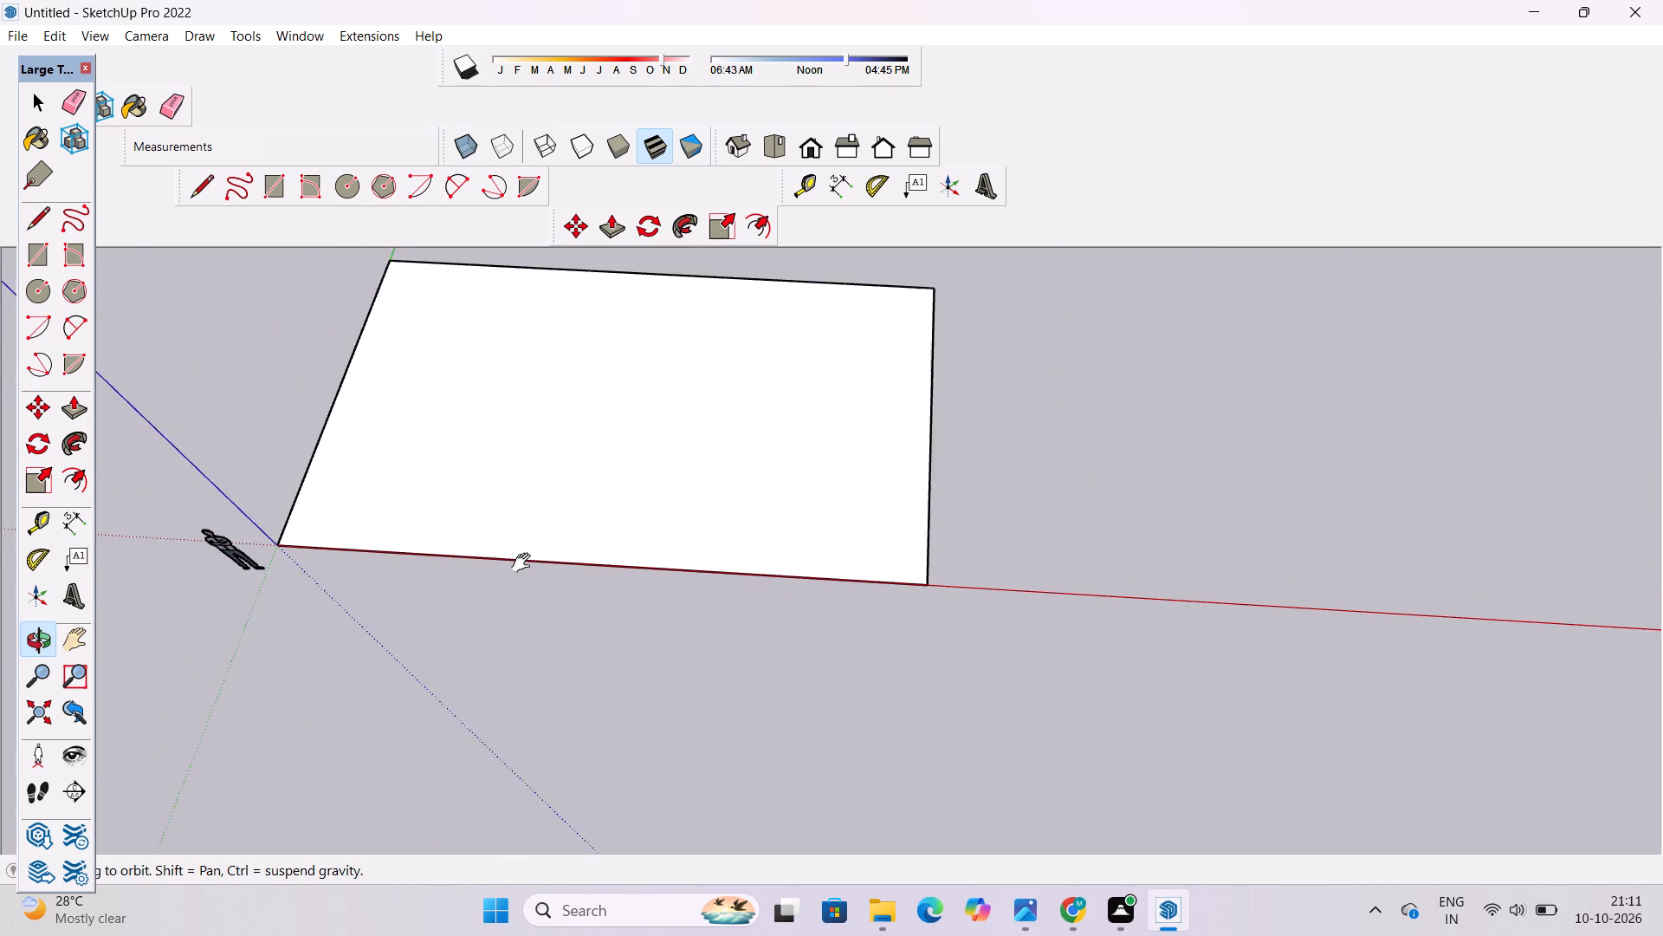
shift+drag(525, 563, 526, 563)
shift+scroll(524, 549, up, 4)
shift+drag(524, 548, 542, 558)
key(space)
scroll(694, 500, down, 3)
click(698, 495)
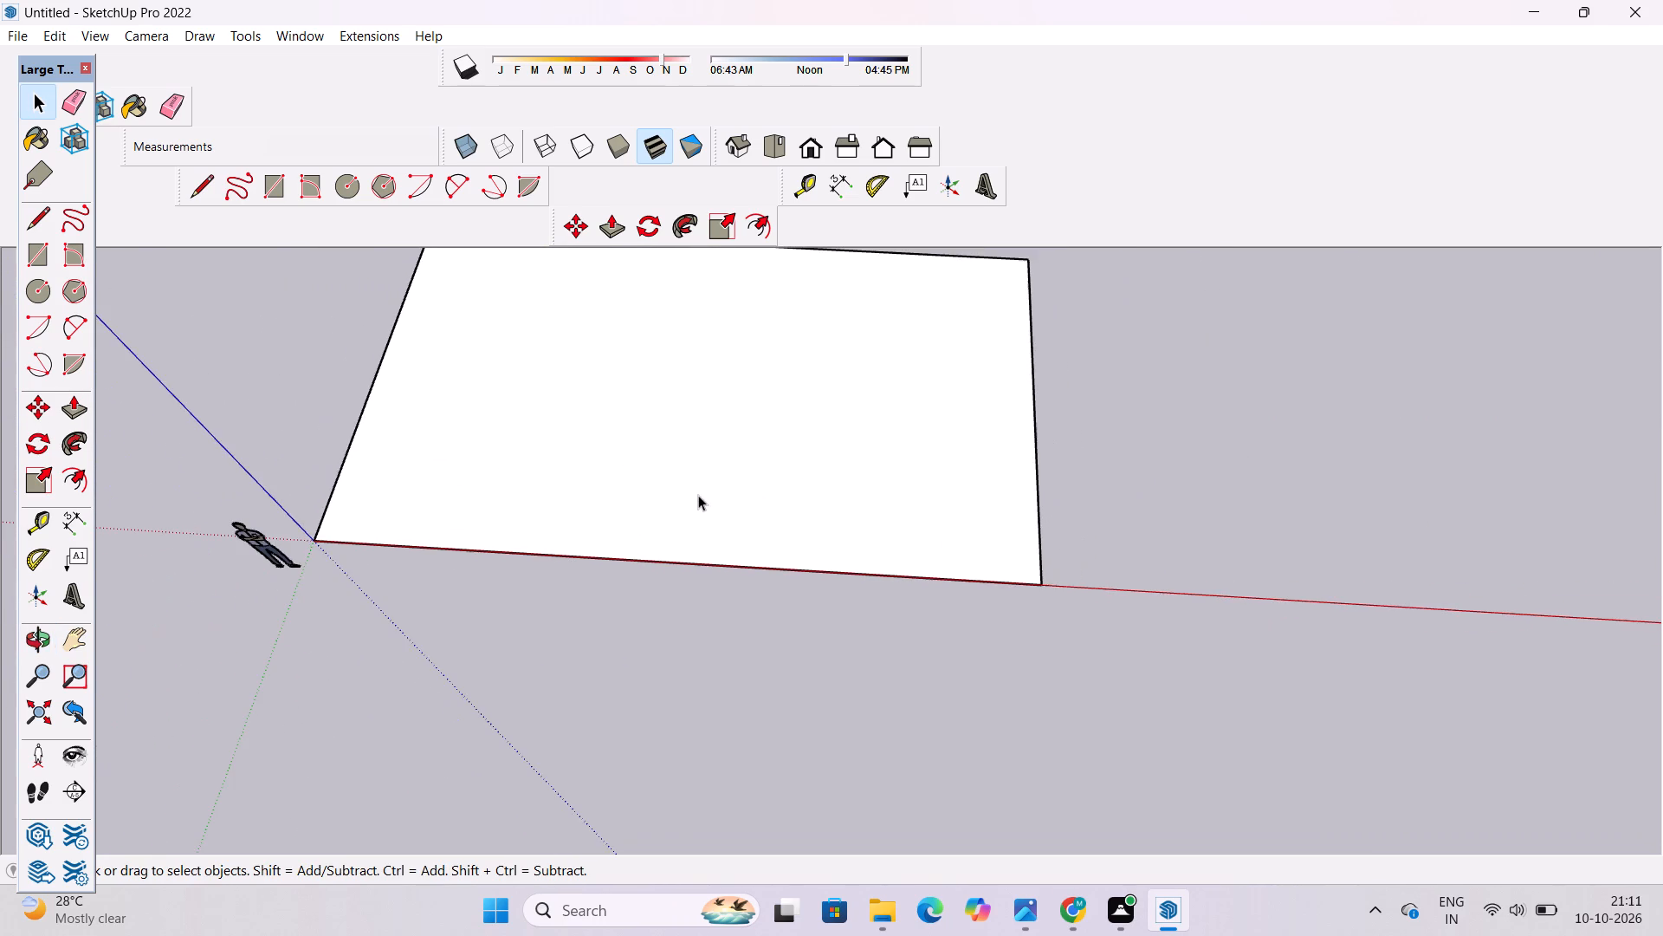
scroll(723, 528, down, 4)
key(p)
click(728, 513)
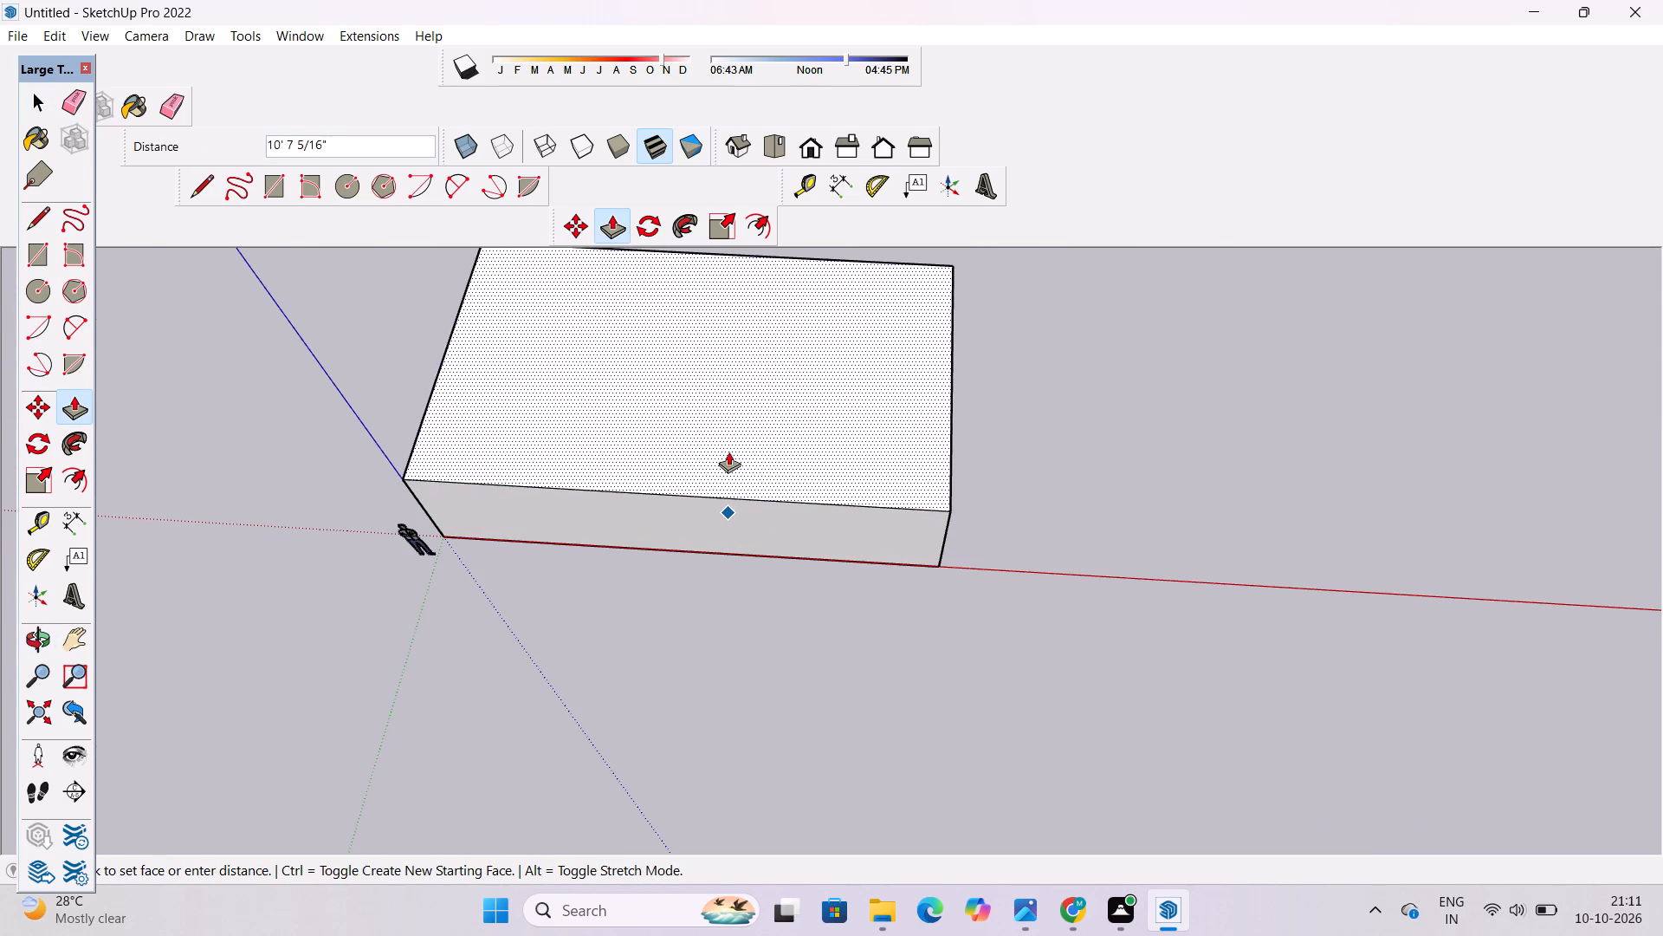
text(1')
key(Return)
Select the entire slab and move it a short distance along the red axis, away from the origin and the scale figure.
key(o)
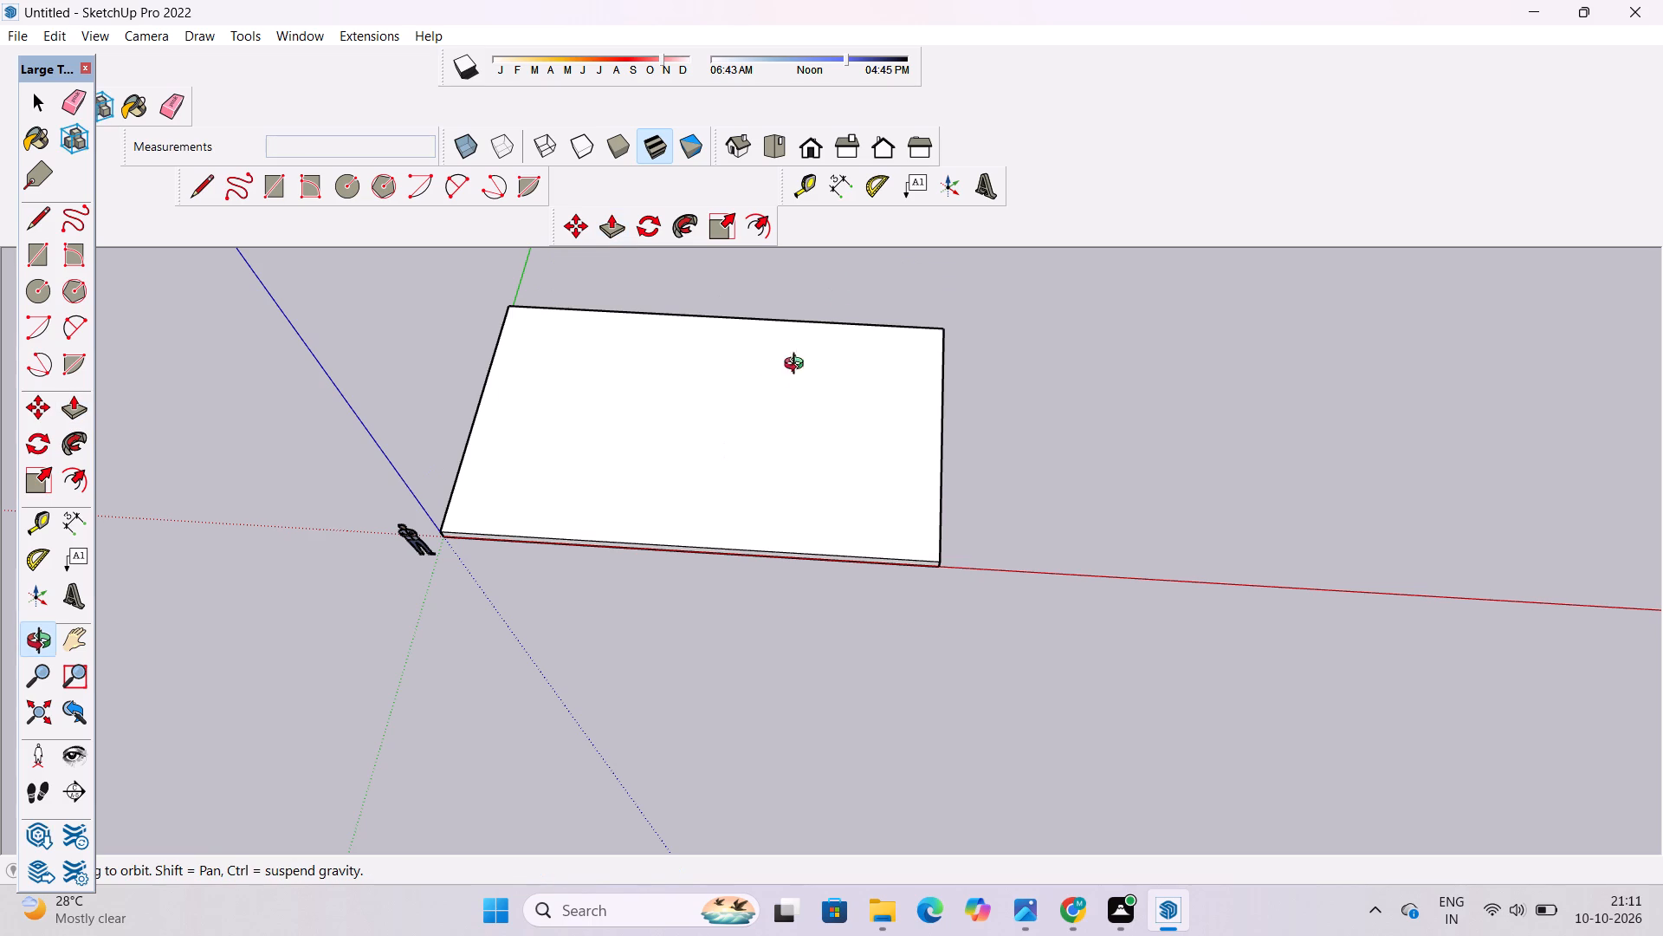
scroll(759, 465, down, 6)
shift+drag(758, 467, 1082, 513)
scroll(1037, 542, up, 11)
shift+drag(1058, 653, 916, 669)
shift+scroll(888, 678, up, 4)
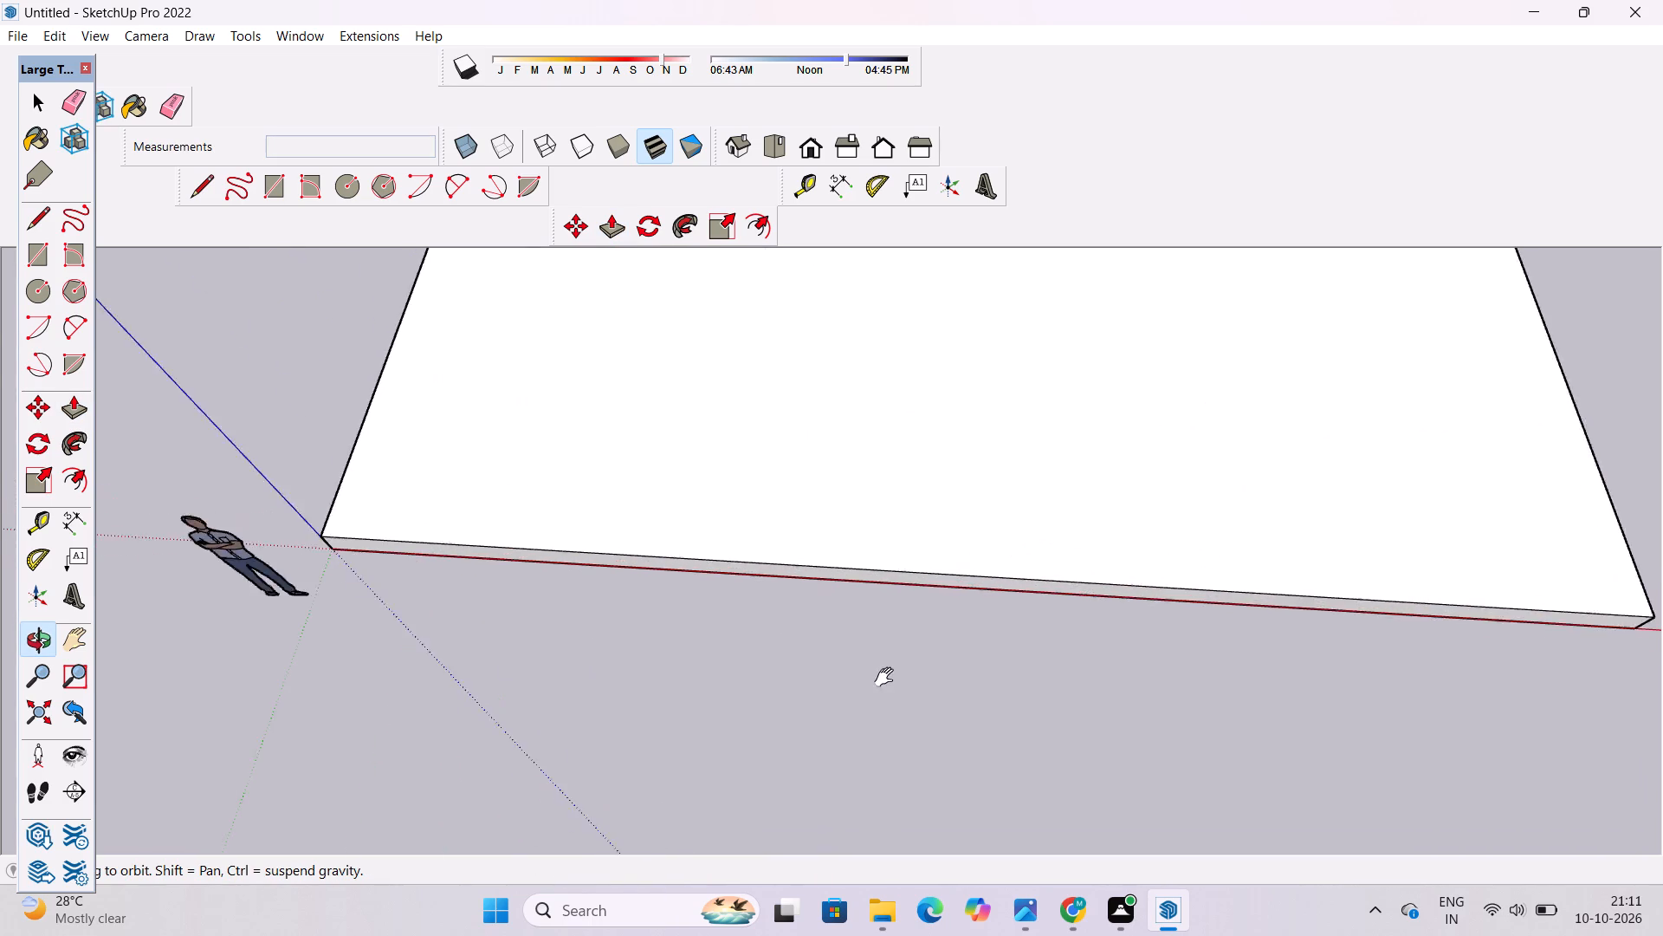
shift+drag(831, 658, 723, 672)
shift+scroll(696, 669, down, 7)
shift+drag(794, 658, 633, 670)
shift+scroll(633, 668, up, 3)
shift+click(633, 668)
key(space)
click(1289, 517)
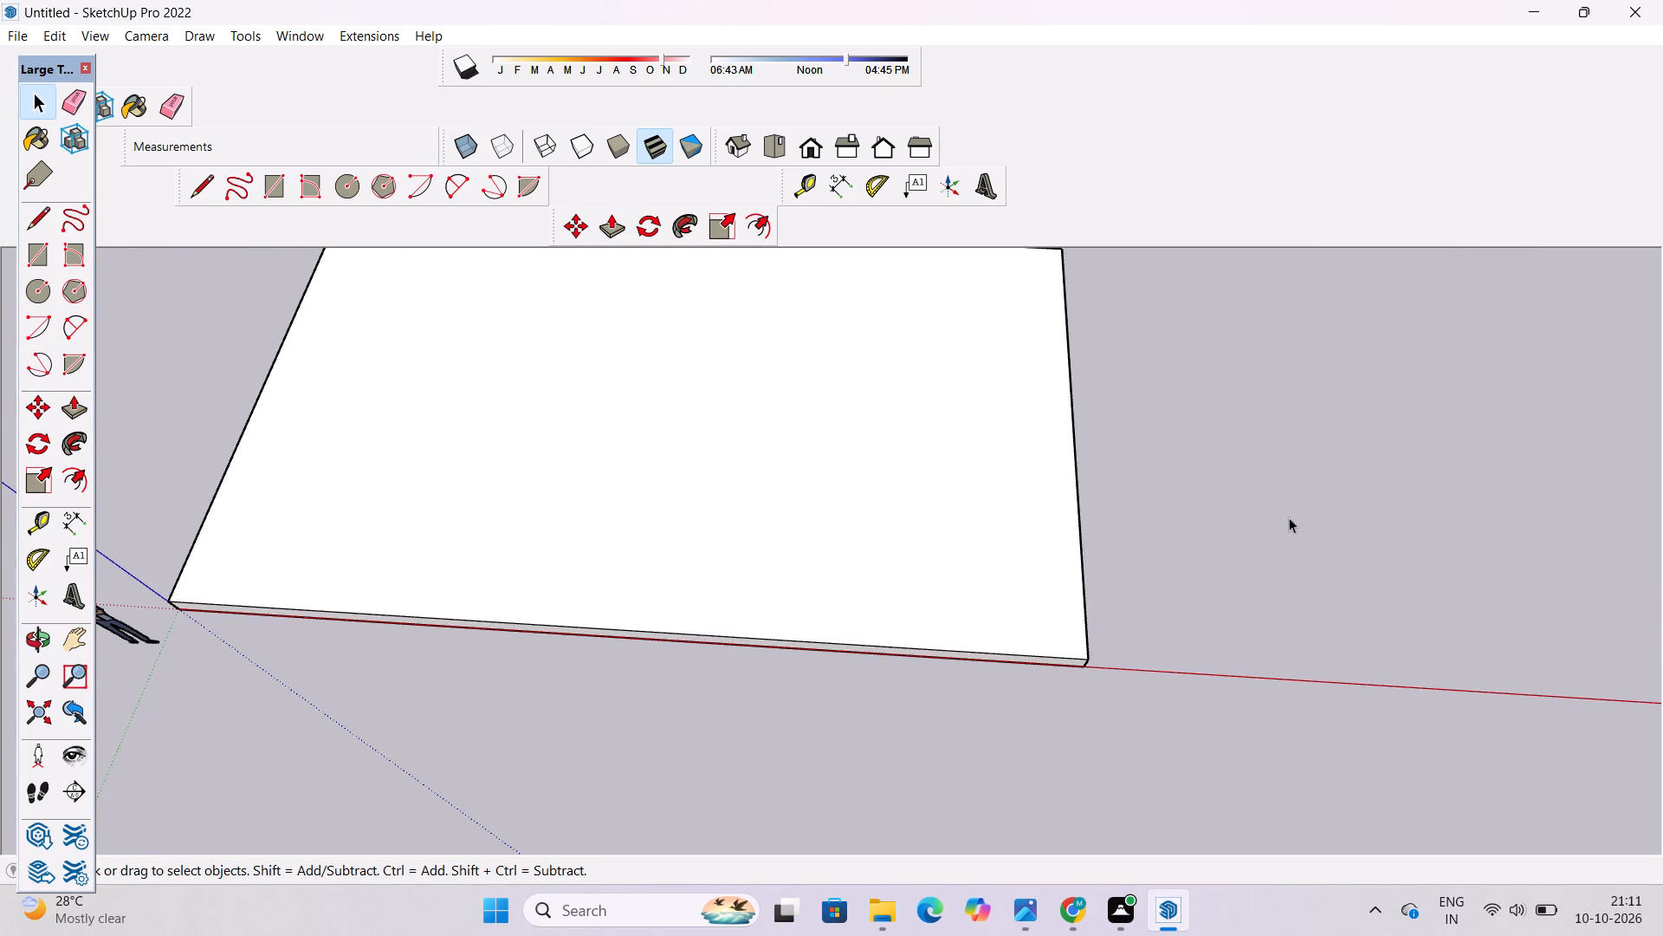
scroll(1252, 527, down, 5)
triple_click(883, 591)
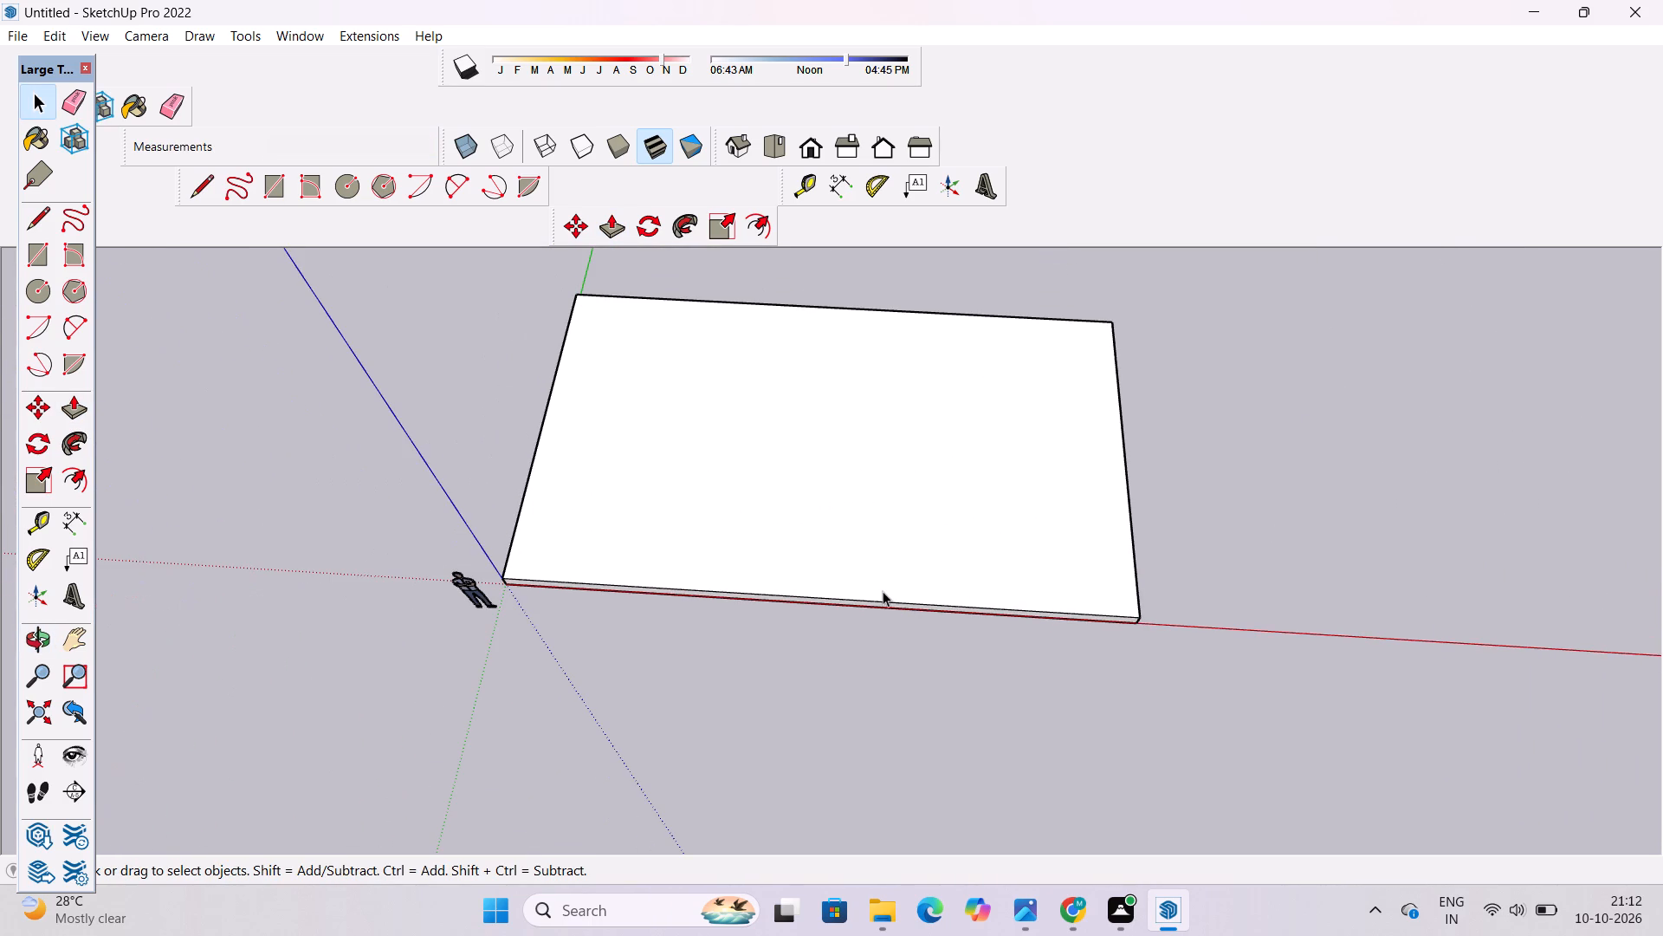
key(m)
scroll(550, 627, up, 11)
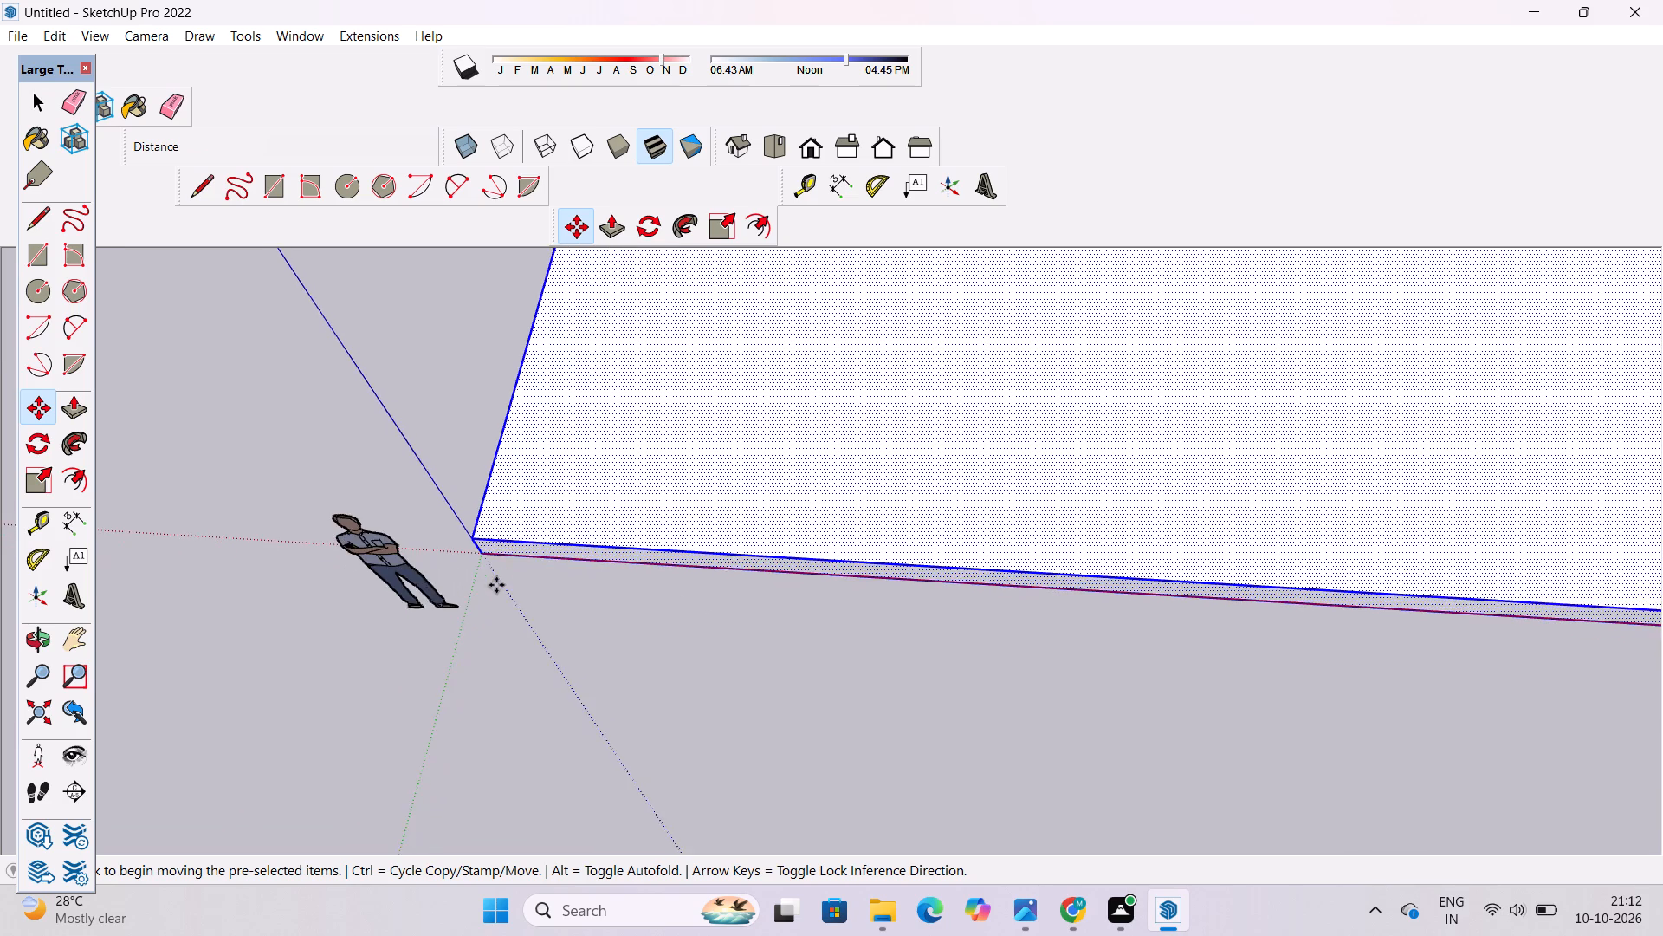
scroll(496, 585, up, 3)
click(474, 538)
scroll(528, 548, down, 8)
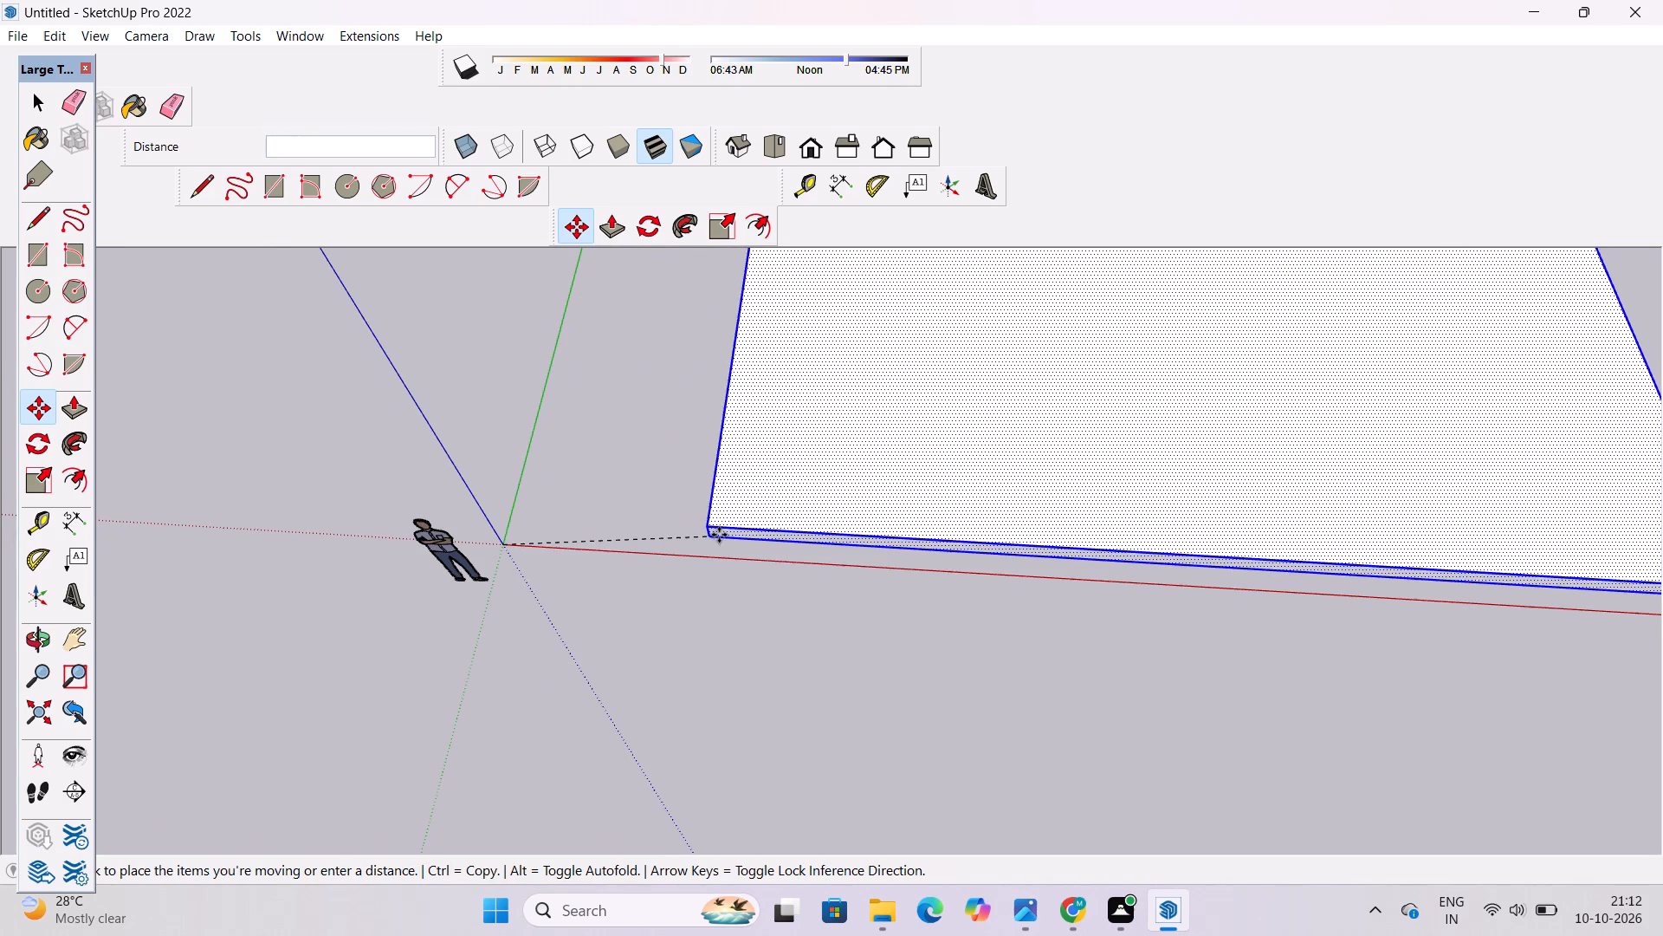
click(715, 564)
key(space)
click(677, 532)
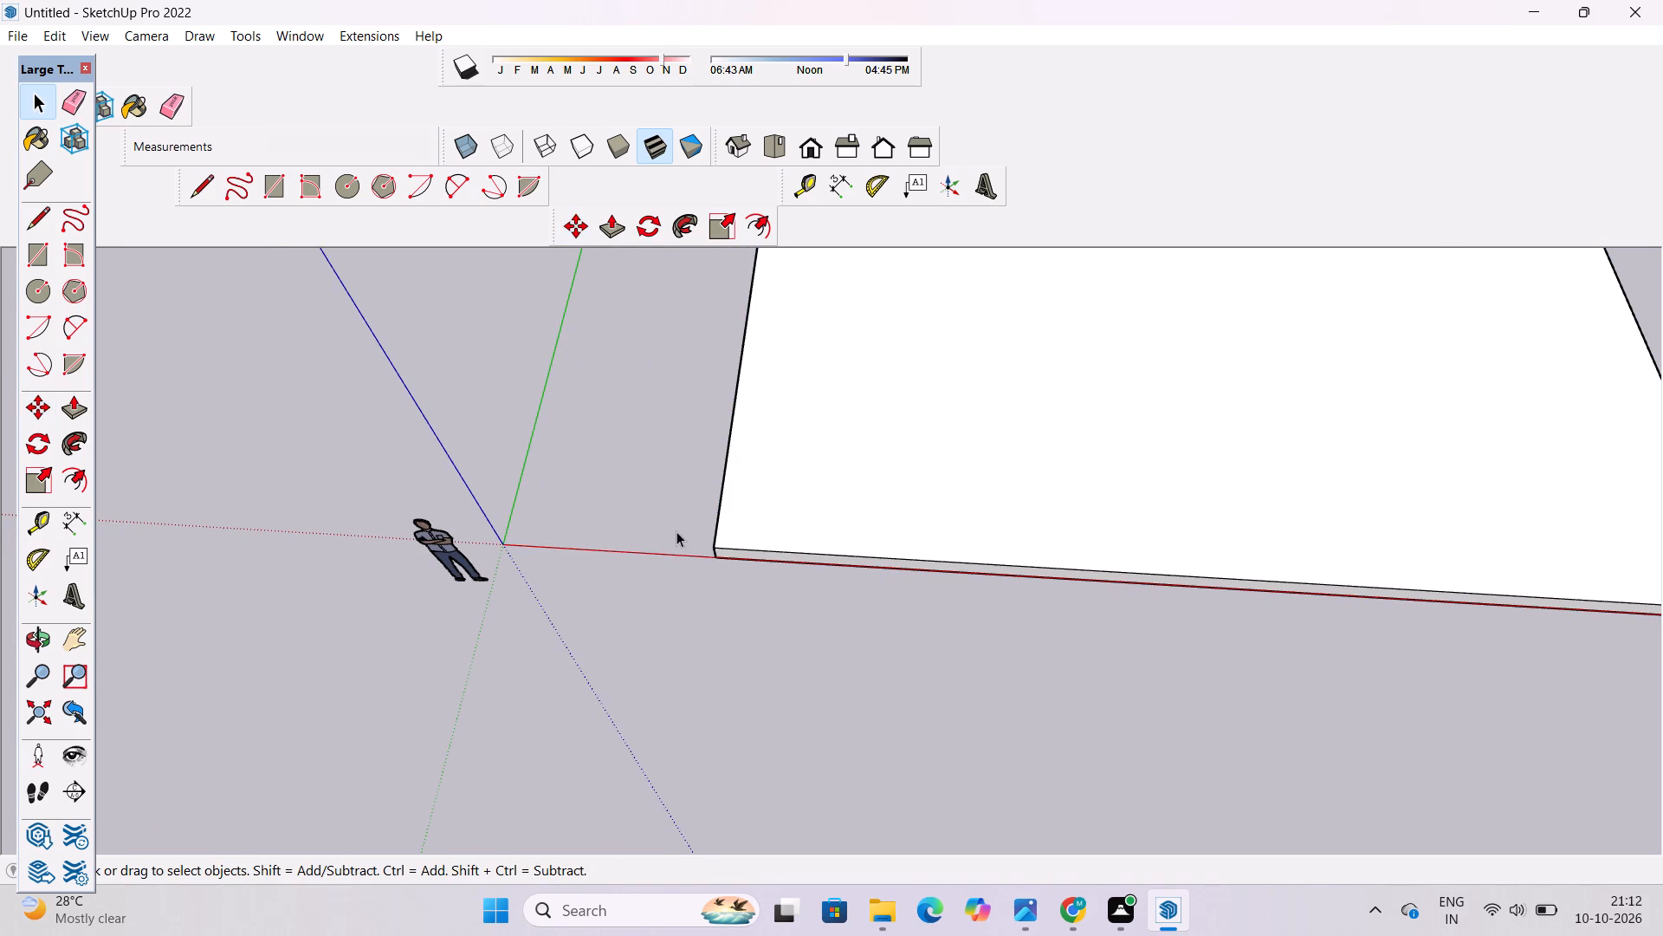
Examine the slab from all sides, including its short ends and its long side faces.
key(o)
scroll(676, 530, down, 6)
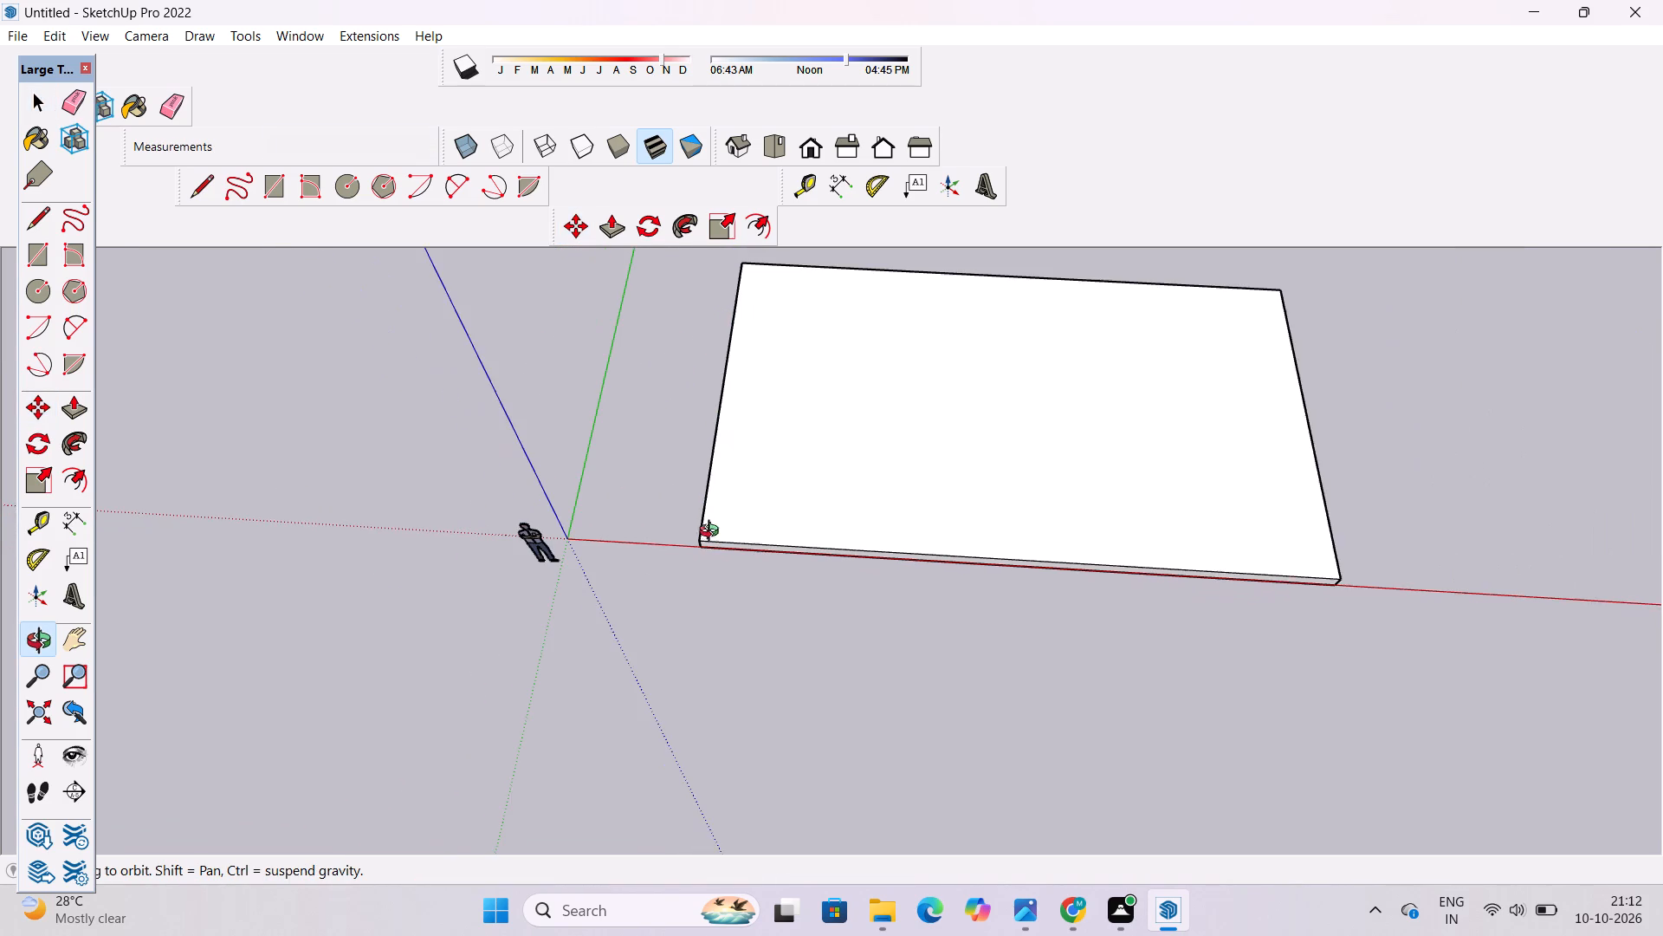
shift+drag(755, 534, 747, 531)
scroll(747, 531, down, 5)
shift+drag(785, 507, 763, 530)
shift+scroll(844, 569, up, 12)
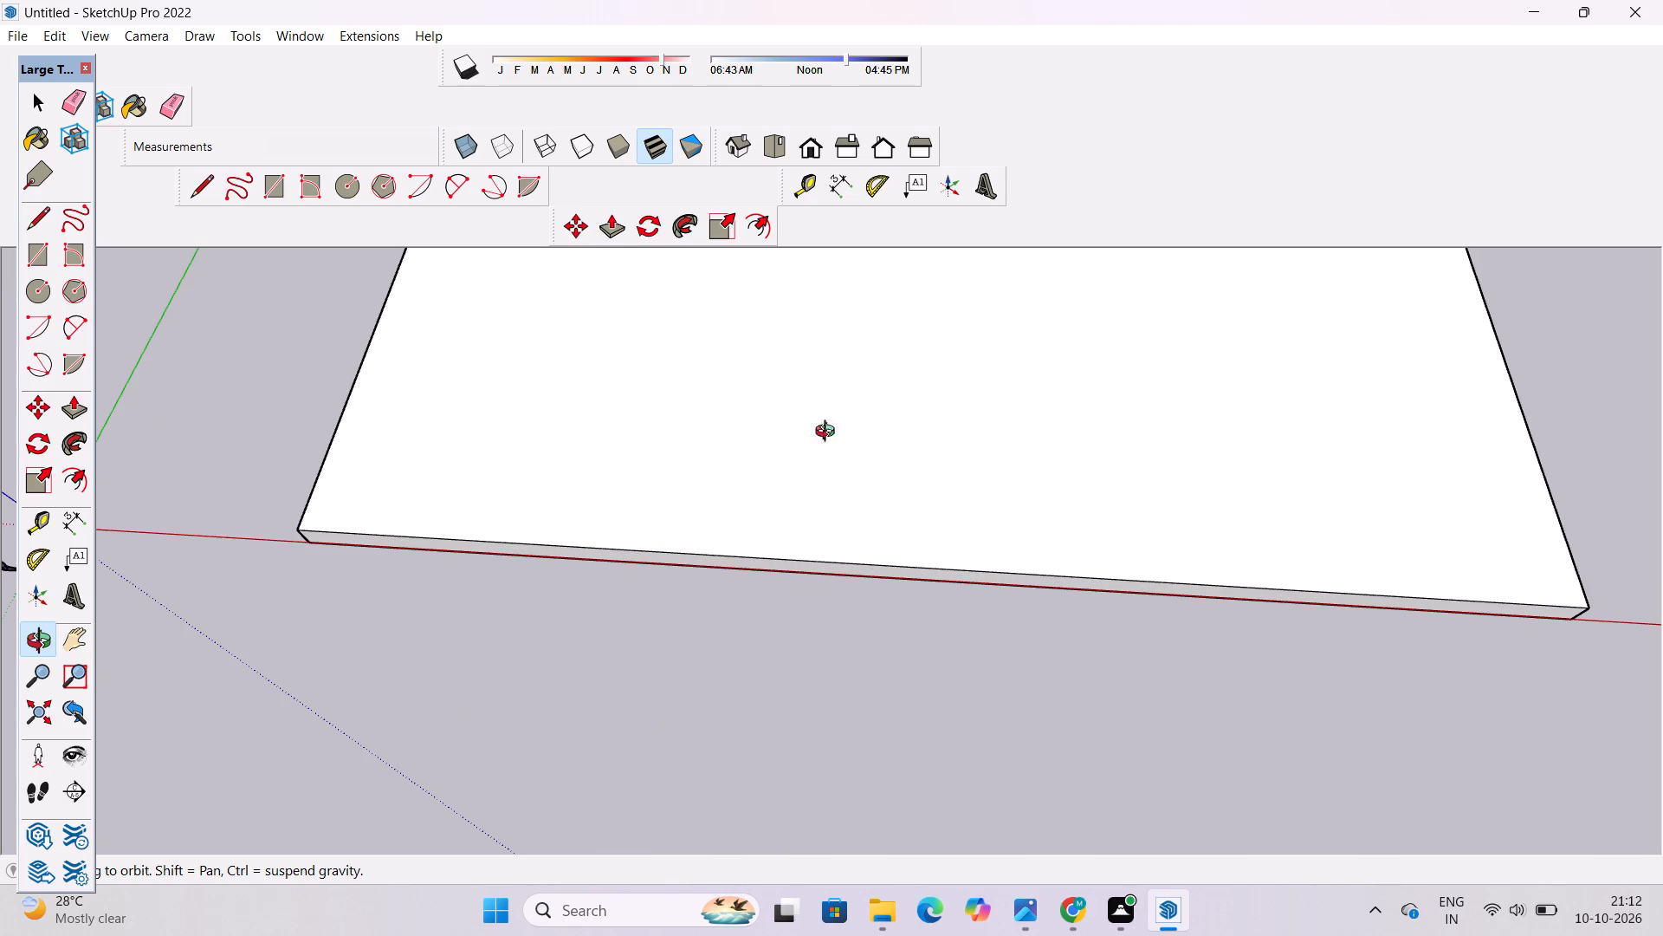
scroll(237, 620, down, 8)
shift+drag(551, 584, 883, 445)
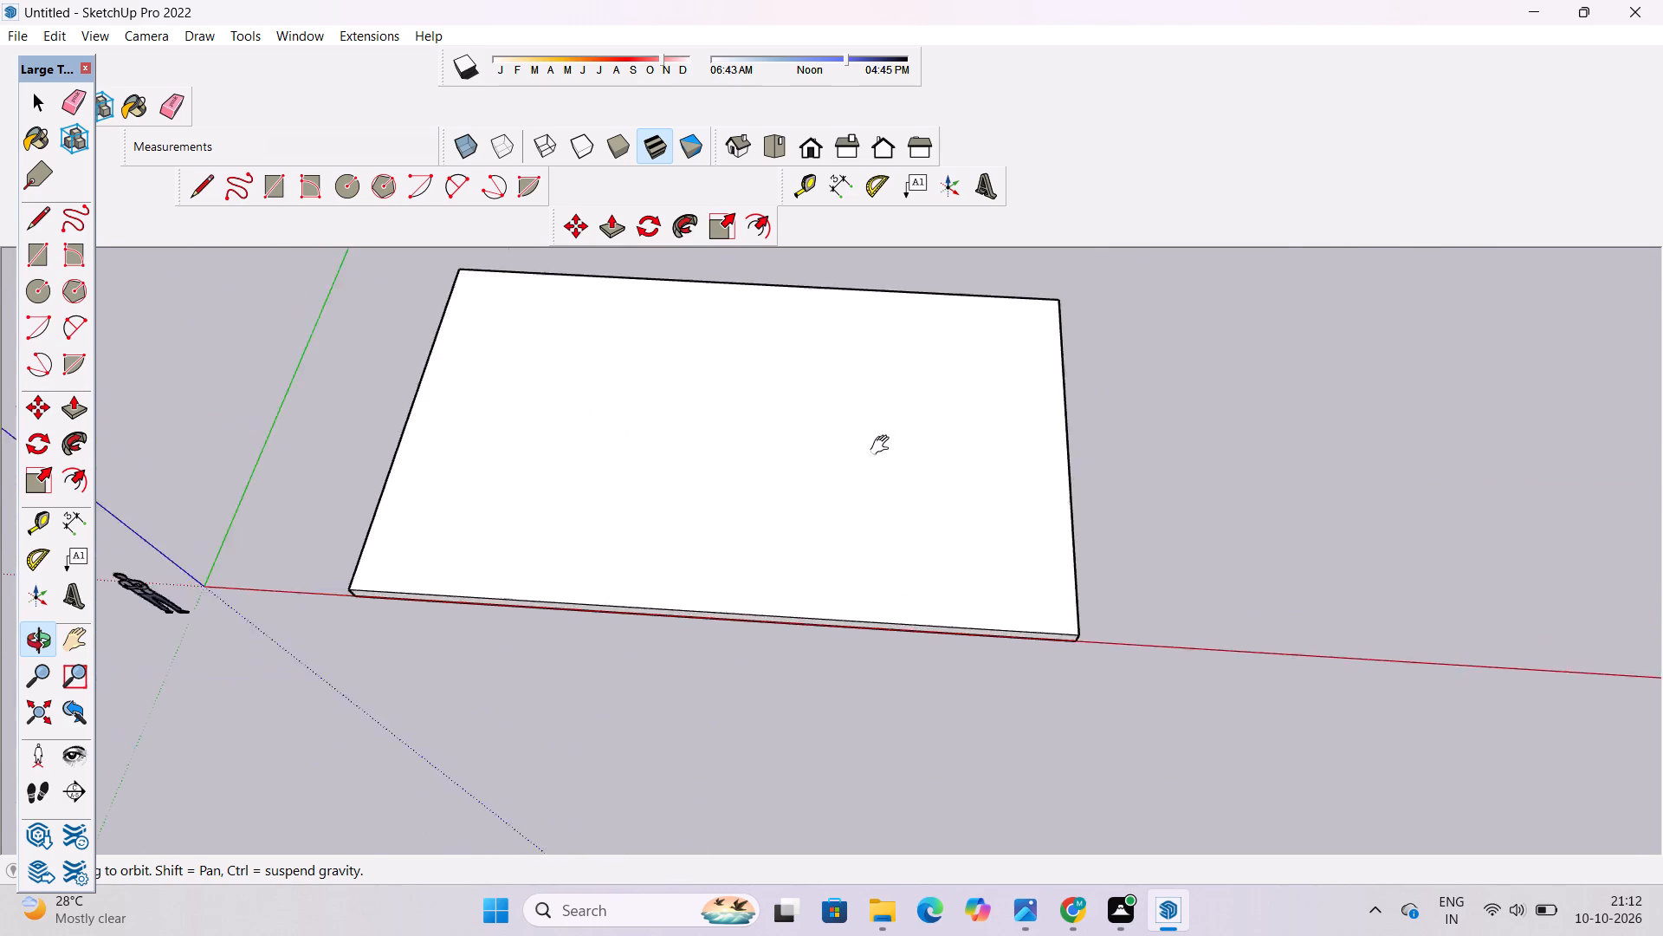
shift+drag(883, 445, 960, 644)
shift+scroll(862, 606, up, 4)
shift+scroll(862, 606, down, 8)
shift+drag(1216, 519, 781, 556)
drag(668, 734, 809, 497)
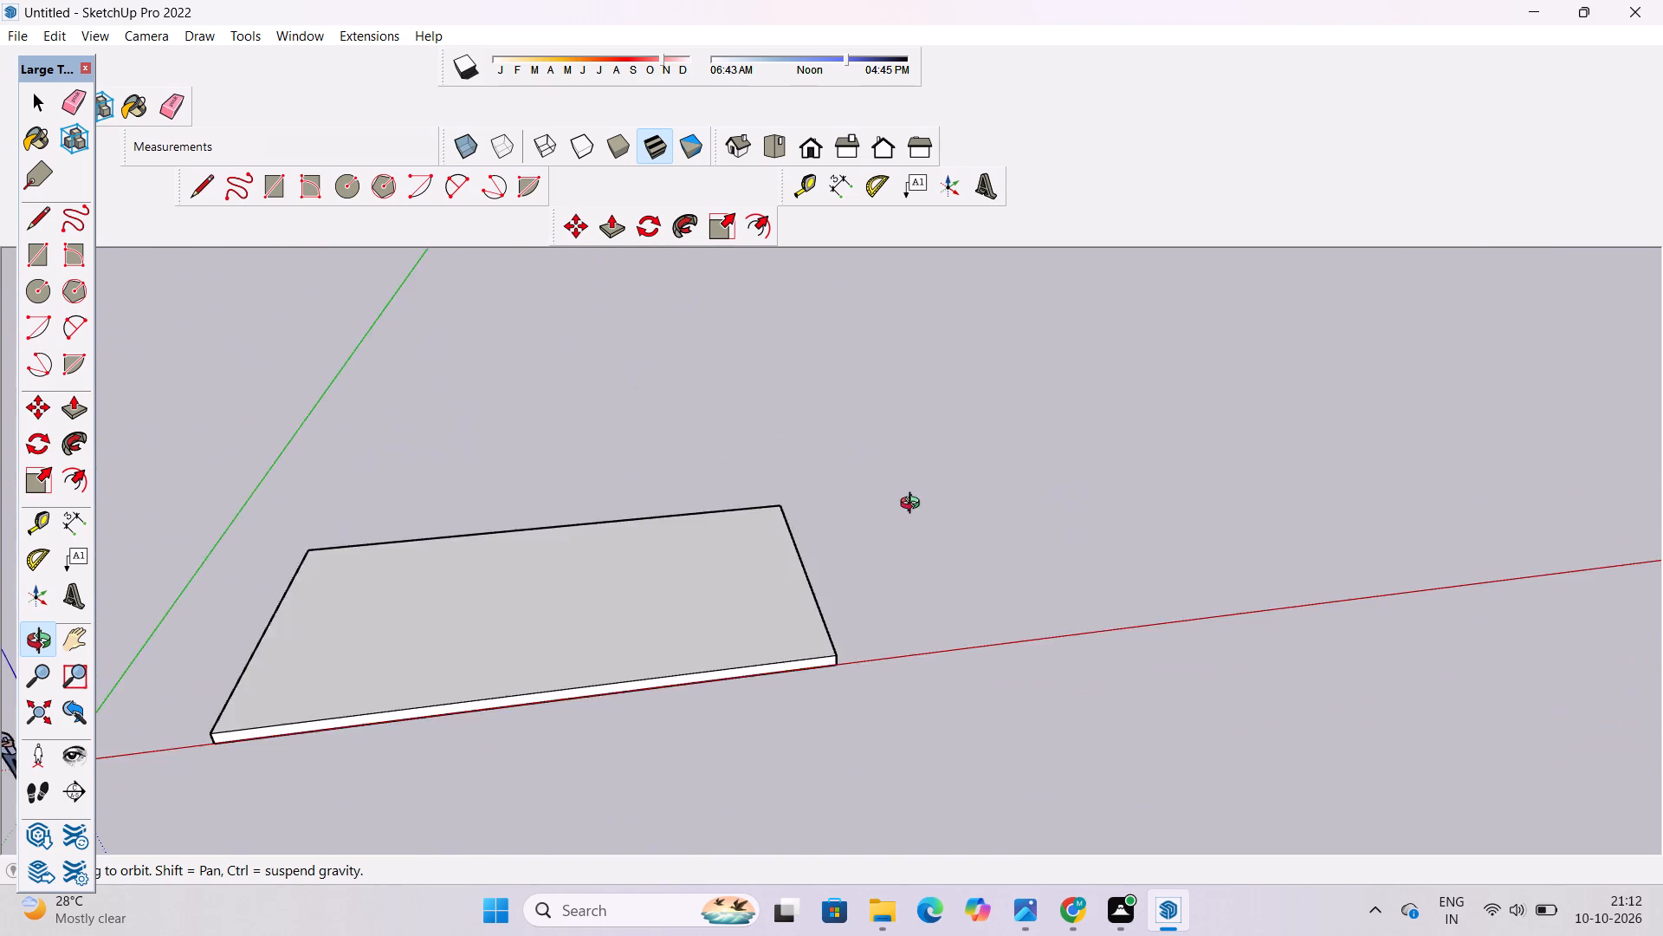
scroll(914, 505, up, 3)
drag(328, 821, 960, 550)
shift+drag(967, 548, 551, 699)
scroll(711, 511, down, 6)
drag(1026, 510, 657, 522)
drag(561, 563, 657, 673)
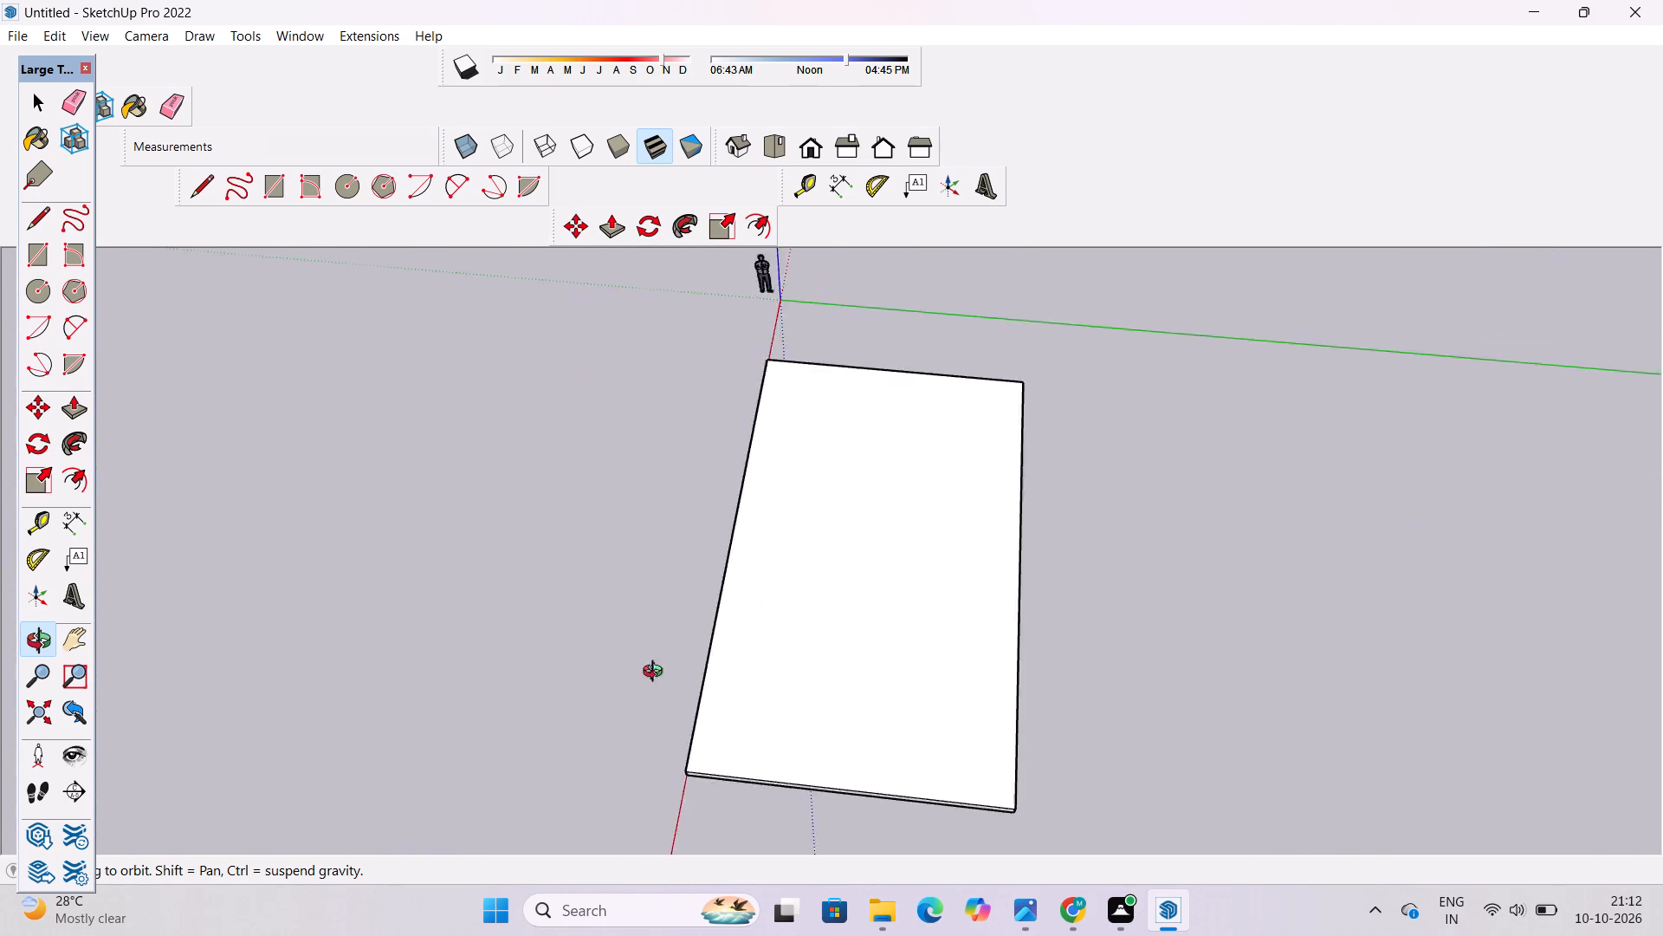
drag(657, 673, 1131, 569)
scroll(715, 607, up, 5)
drag(510, 667, 1183, 354)
drag(1239, 377, 332, 642)
scroll(807, 532, up, 4)
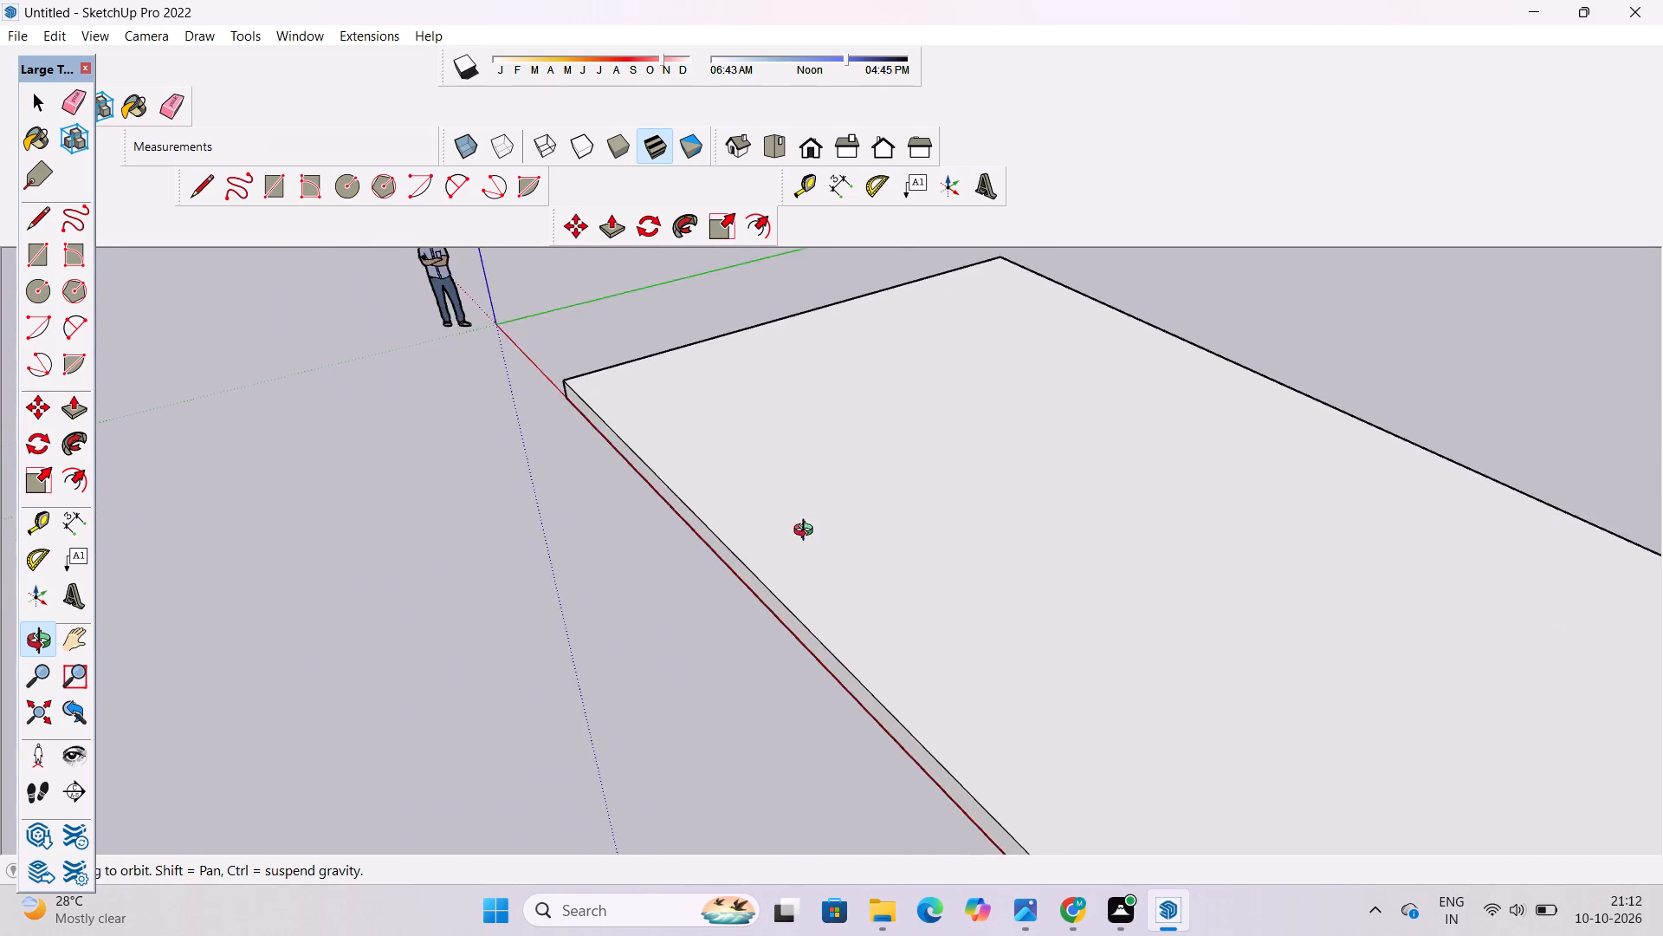
scroll(807, 532, up, 1)
shift+drag(857, 543, 689, 506)
drag(622, 572, 799, 452)
scroll(810, 445, down, 7)
drag(807, 445, 990, 585)
scroll(954, 473, down, 7)
shift+drag(1066, 467, 891, 525)
drag(977, 526, 626, 568)
scroll(929, 459, up, 5)
drag(1171, 485, 808, 531)
drag(812, 543, 605, 524)
scroll(823, 490, up, 6)
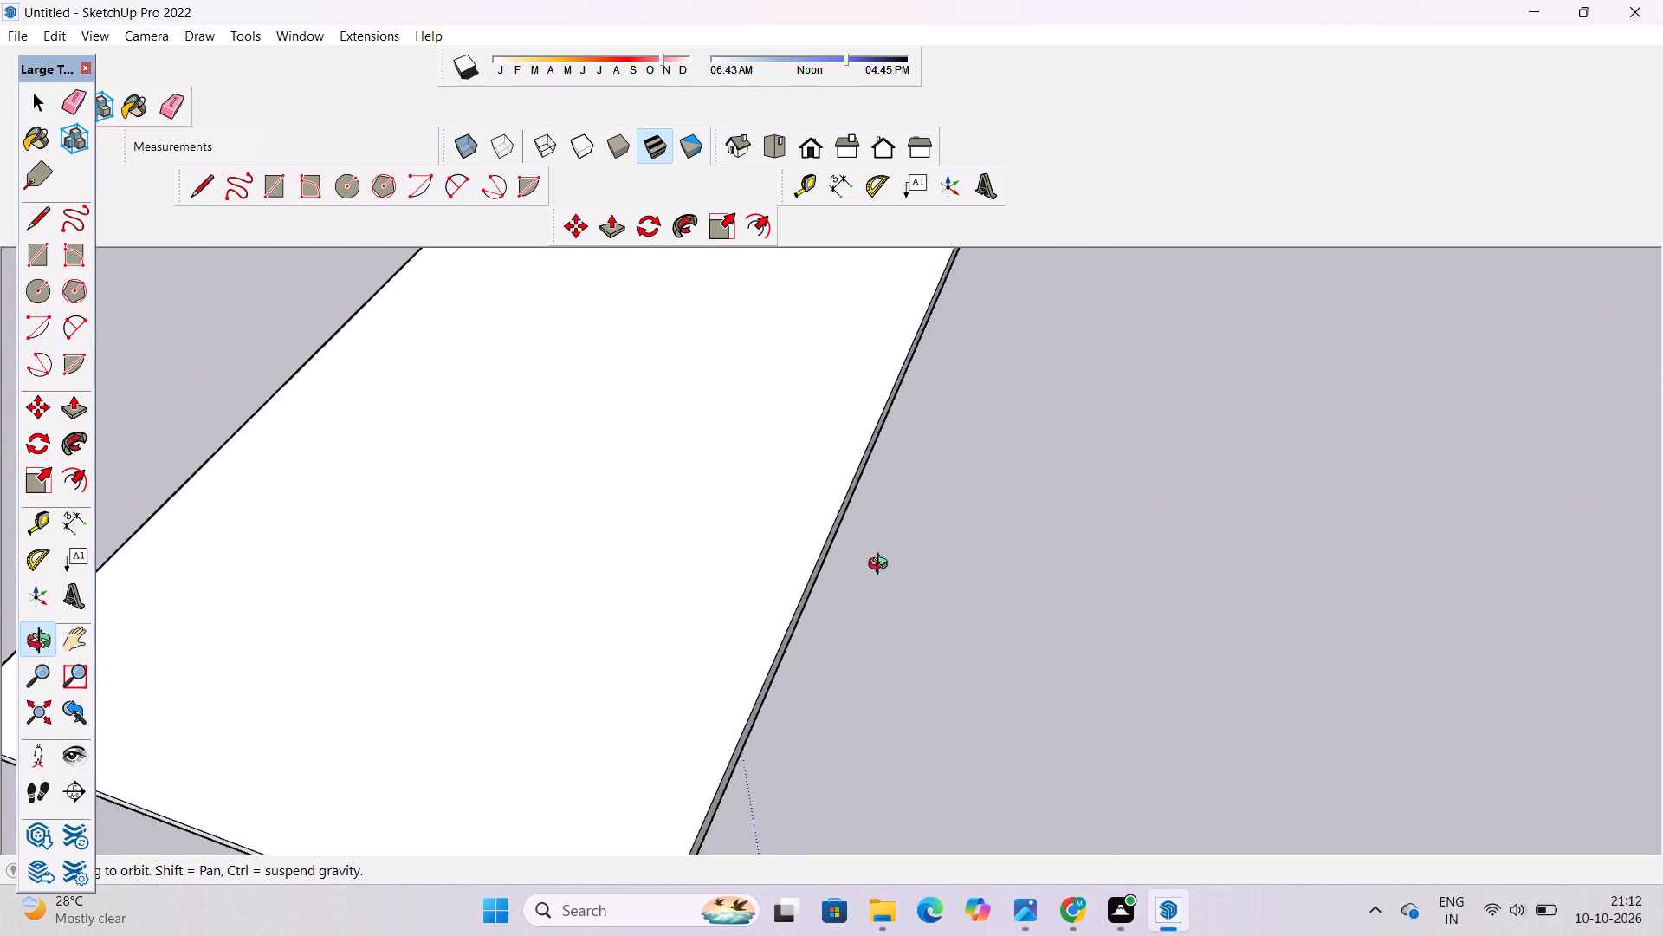
Push/Pull the slab's long side face farthest from the red axis outward by 10'.
drag(882, 566, 725, 483)
scroll(715, 471, down, 5)
drag(743, 544, 743, 522)
scroll(743, 517, up, 5)
scroll(743, 517, down, 6)
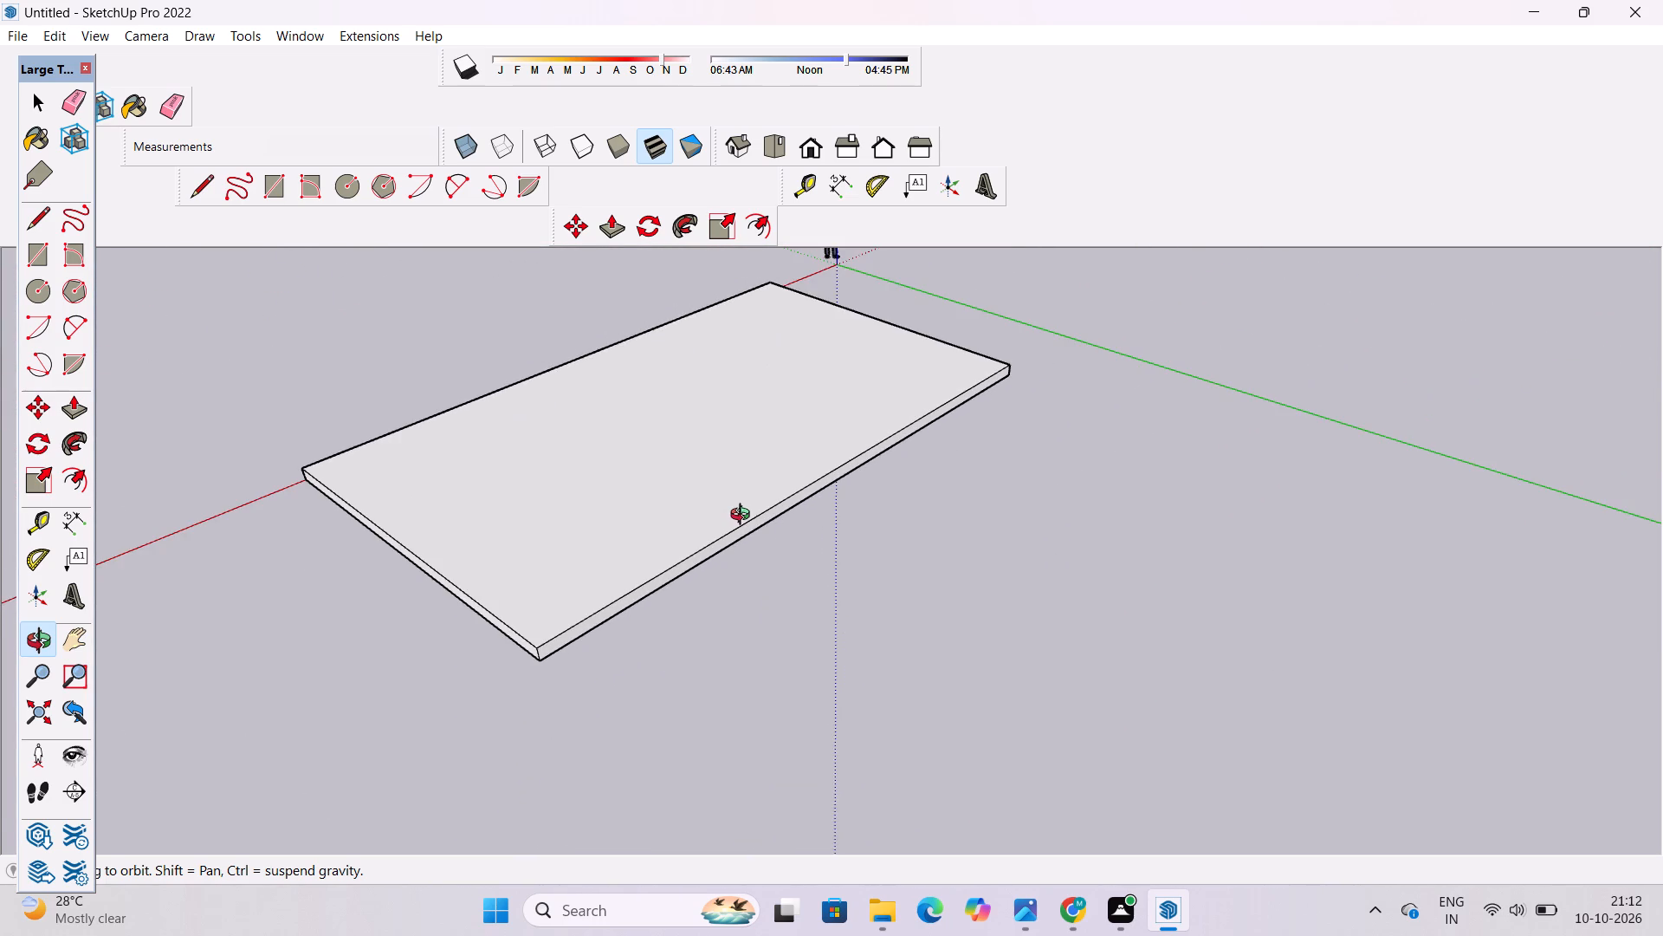
key(p)
scroll(792, 536, up, 4)
click(766, 495)
scroll(837, 517, down, 3)
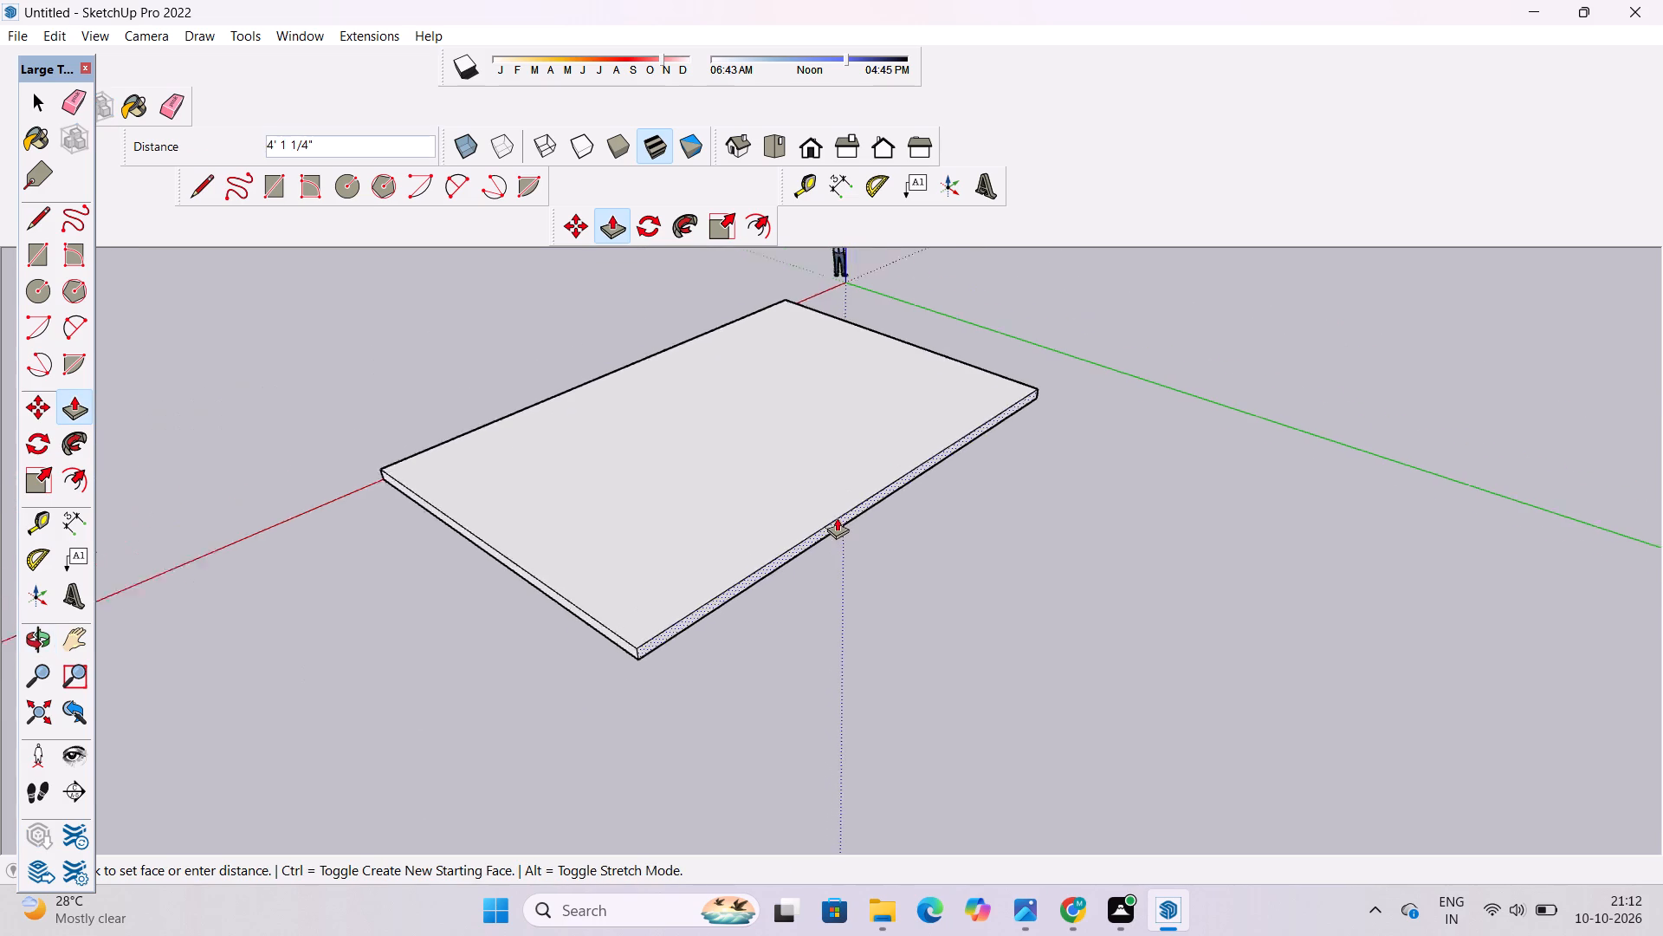
scroll(837, 517, down, 5)
text(10)
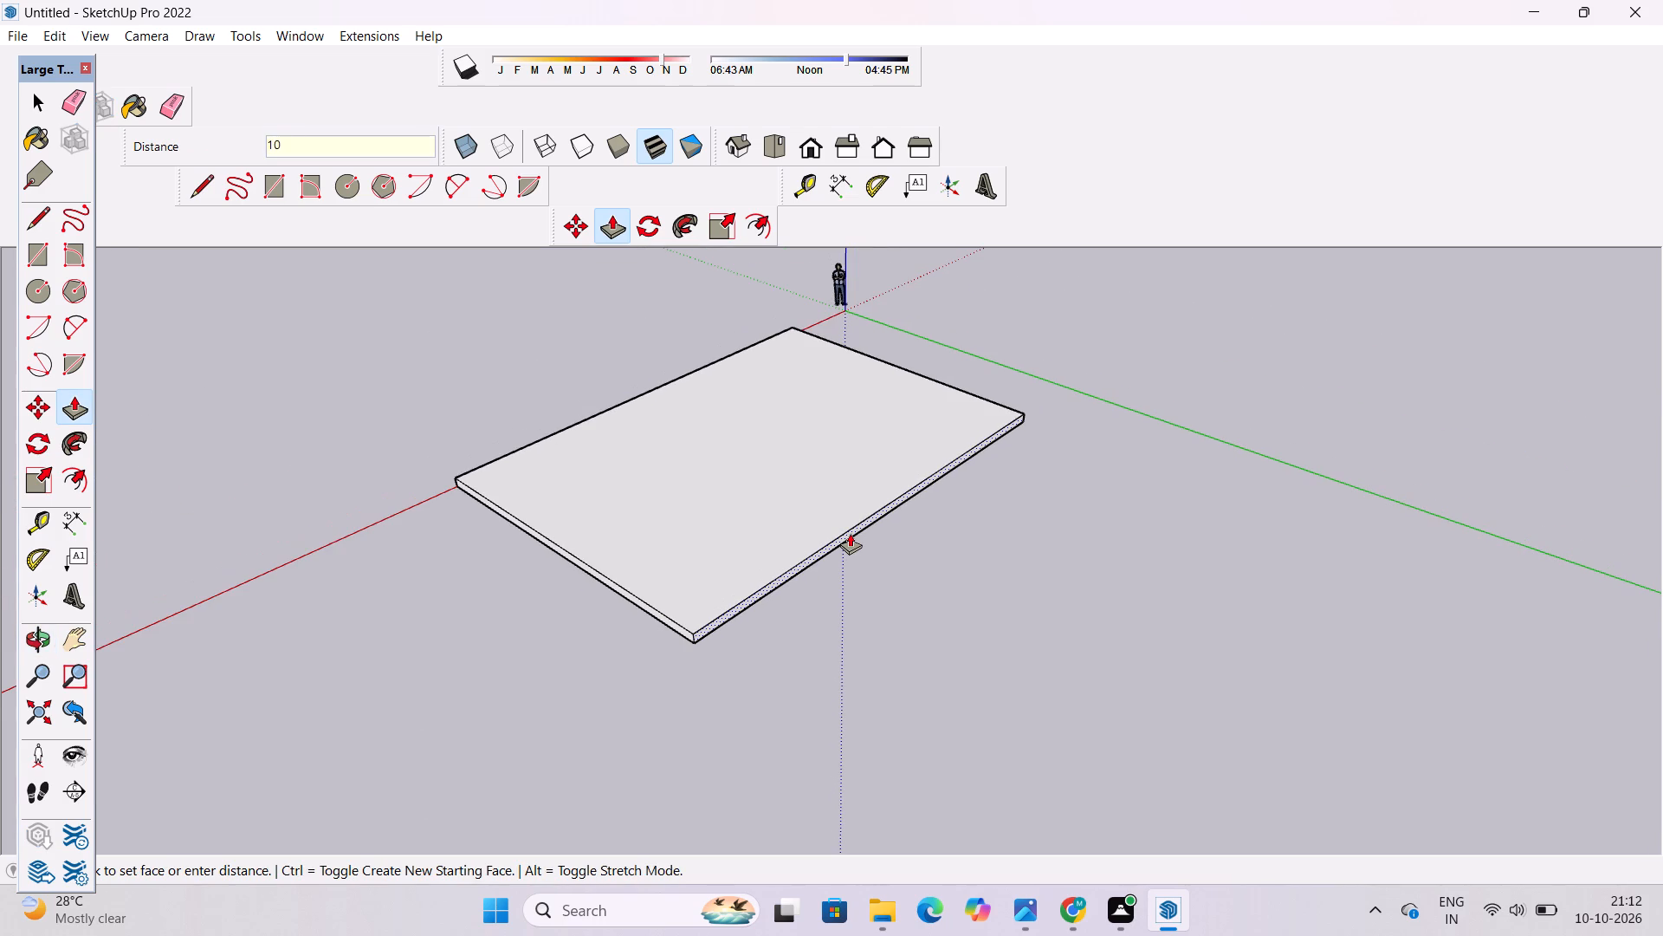
key(apostrophe)
key(Return)
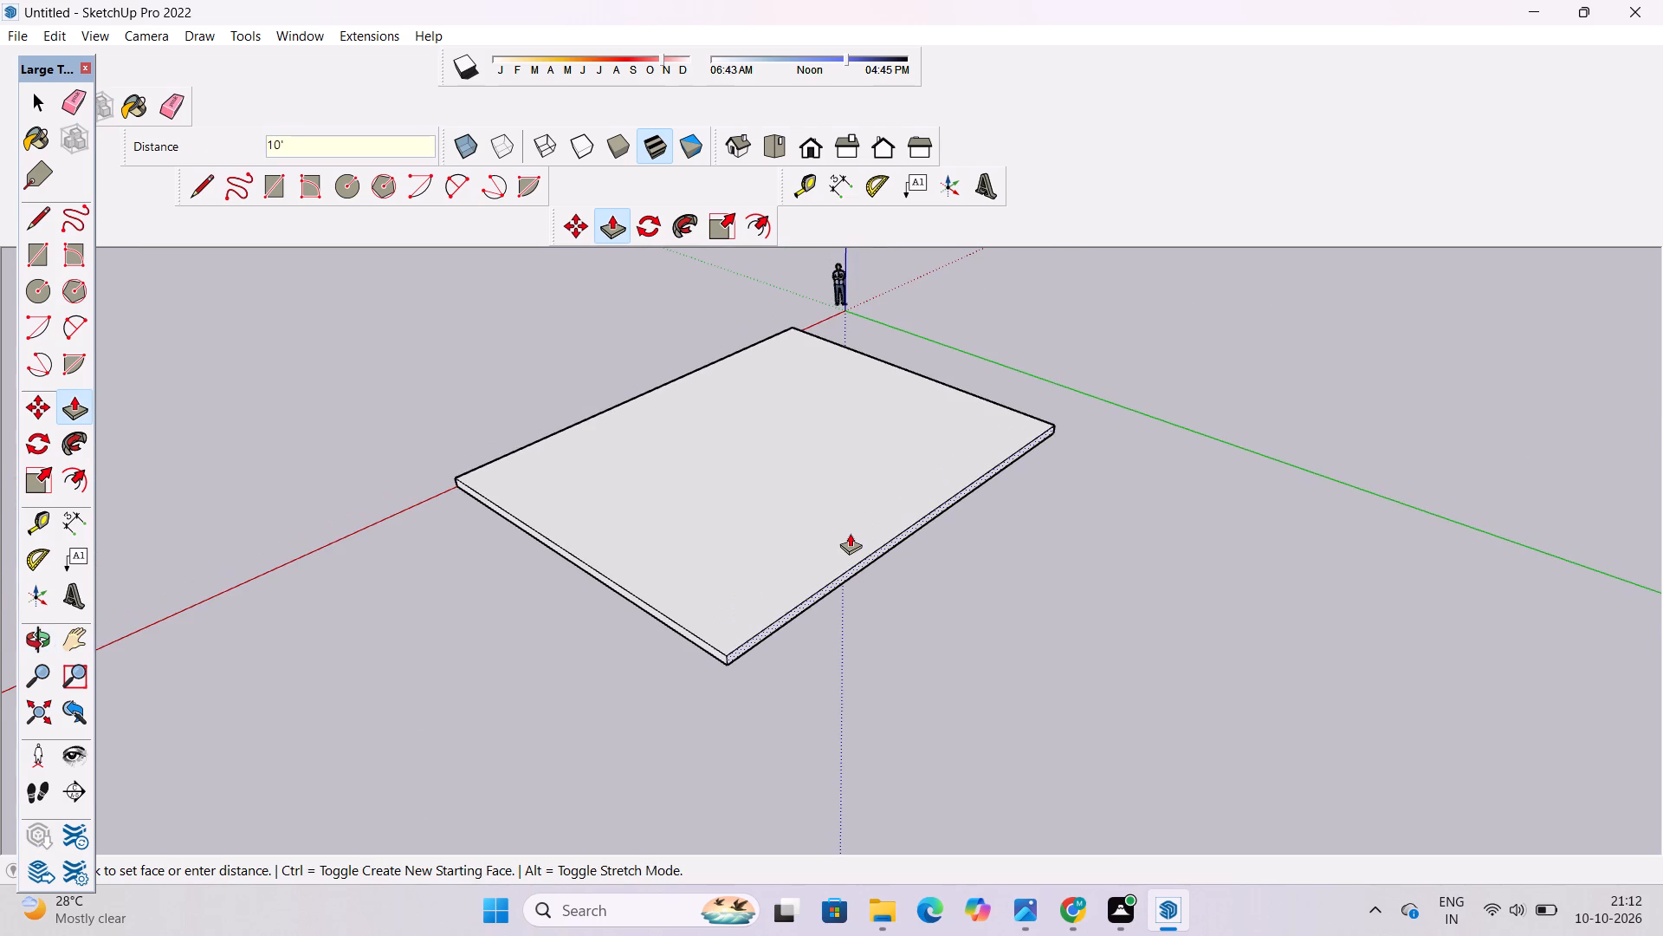
Push/Pull the slab's end face farthest from the origin outward along the red axis by 5'.
key(o)
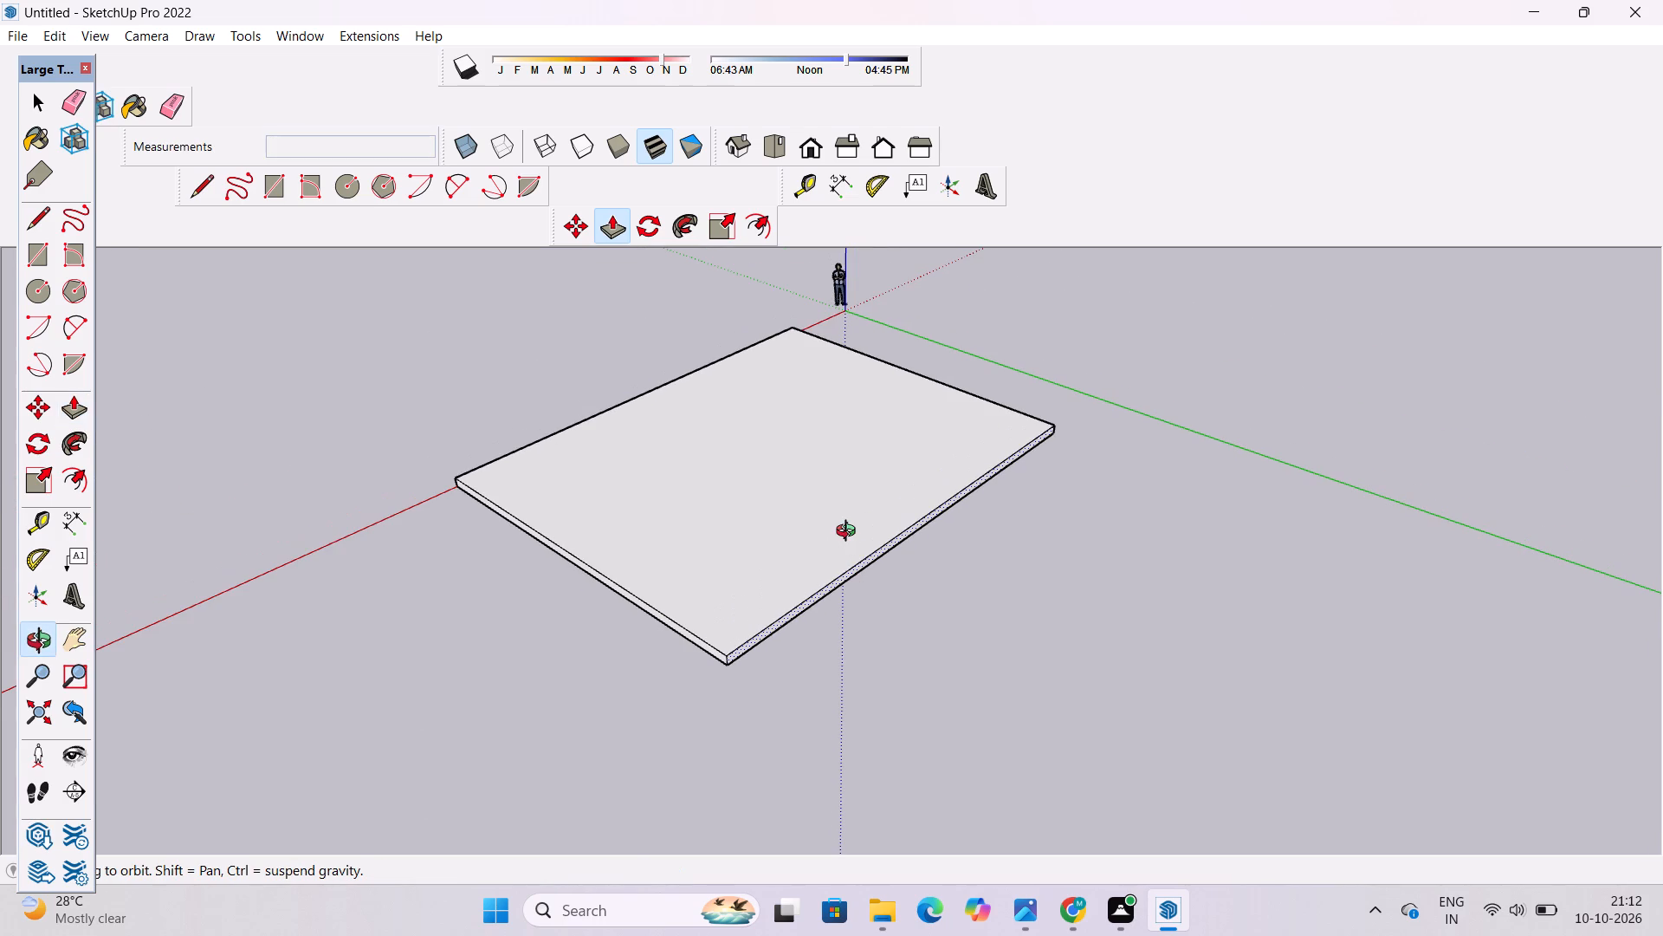
scroll(850, 533, down, 6)
drag(813, 584, 993, 701)
scroll(972, 678, up, 4)
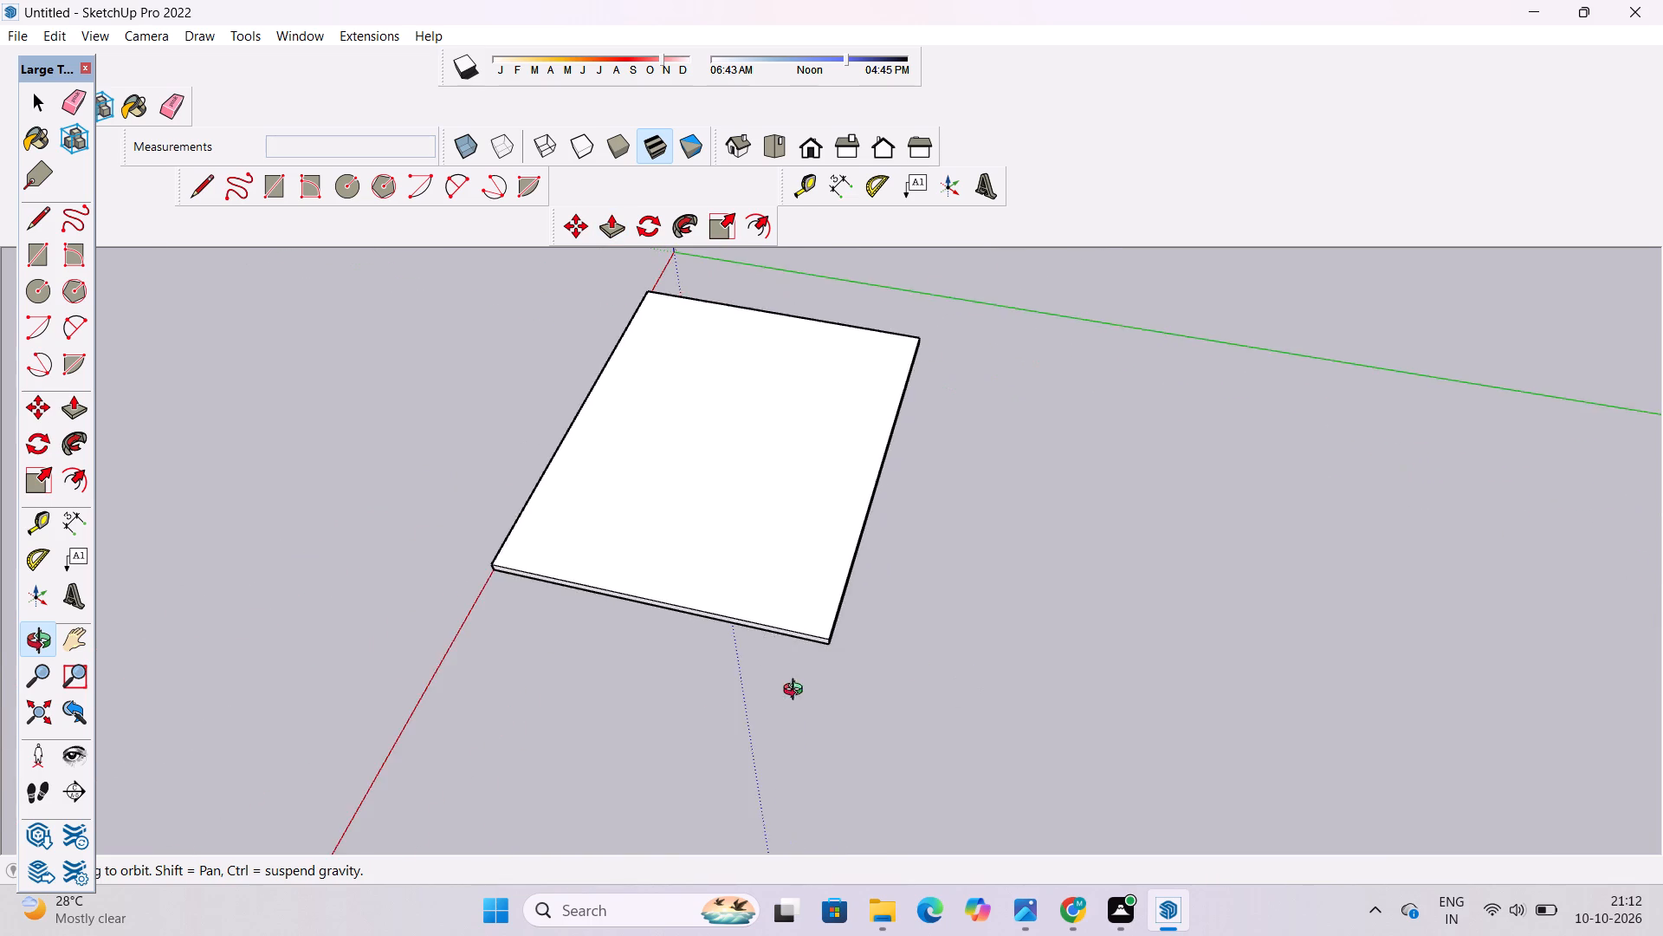
drag(714, 701, 917, 698)
scroll(886, 669, down, 6)
drag(663, 686, 857, 699)
scroll(859, 698, up, 5)
shift+drag(870, 708, 831, 649)
drag(813, 671, 765, 582)
scroll(765, 579, up, 4)
shift+drag(767, 659, 741, 597)
scroll(741, 592, up, 1)
key(space)
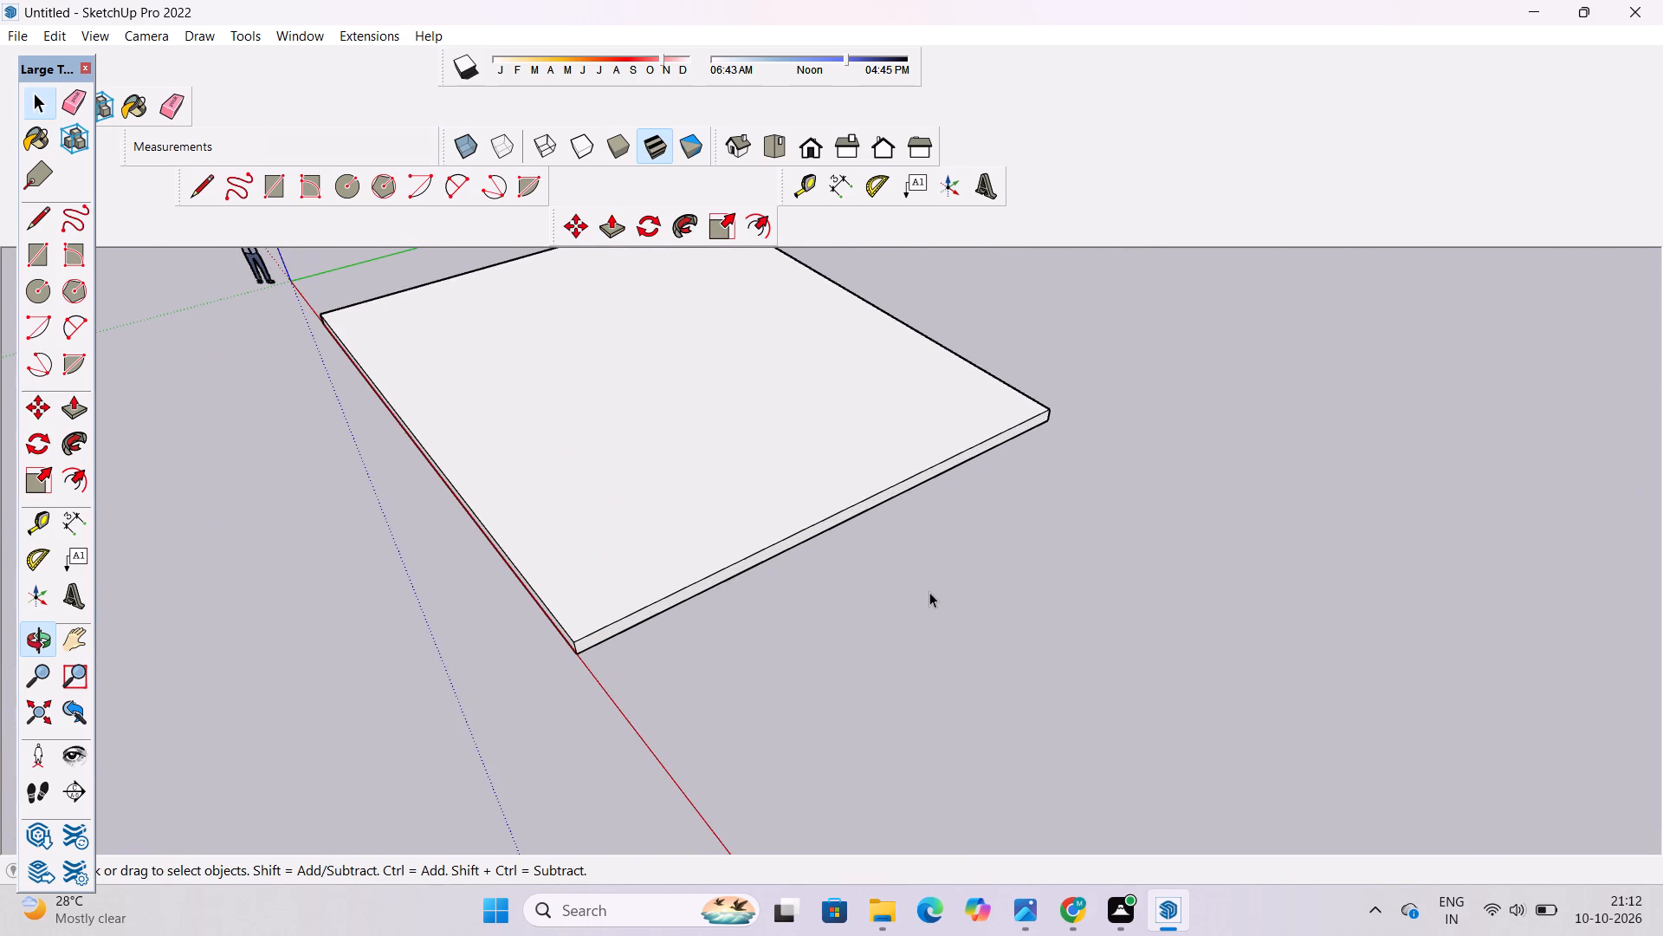
click(929, 592)
scroll(626, 587, up, 3)
scroll(734, 585, up, 1)
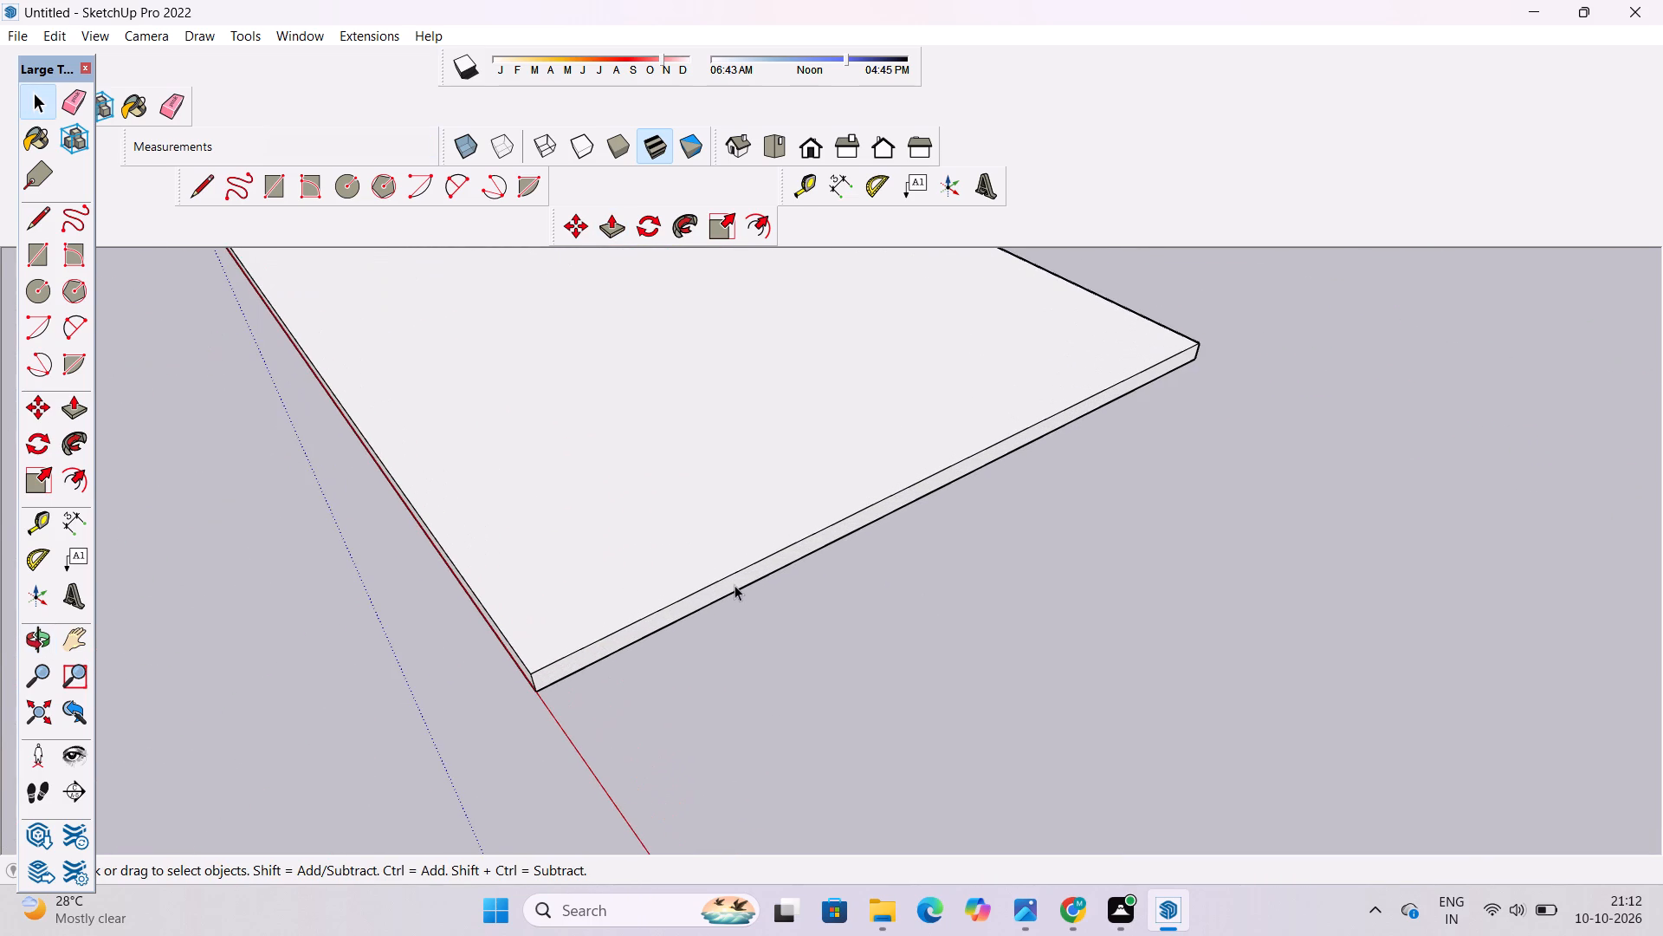
click(736, 581)
scroll(736, 581, down, 5)
key(p)
scroll(736, 581, down, 4)
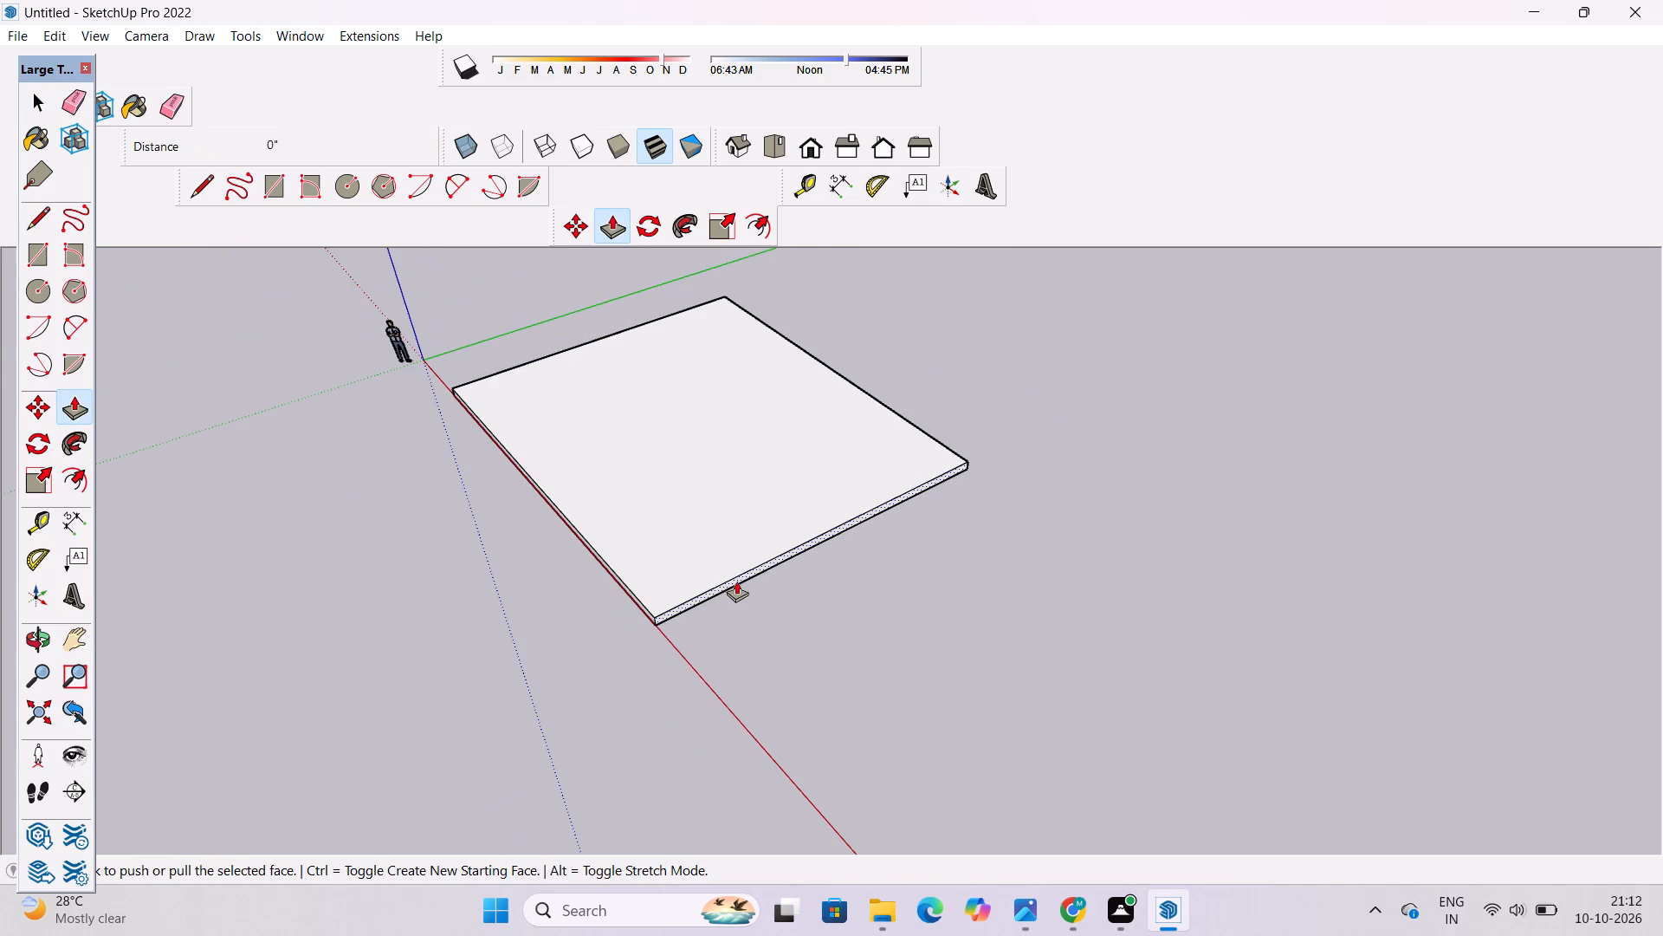
click(736, 581)
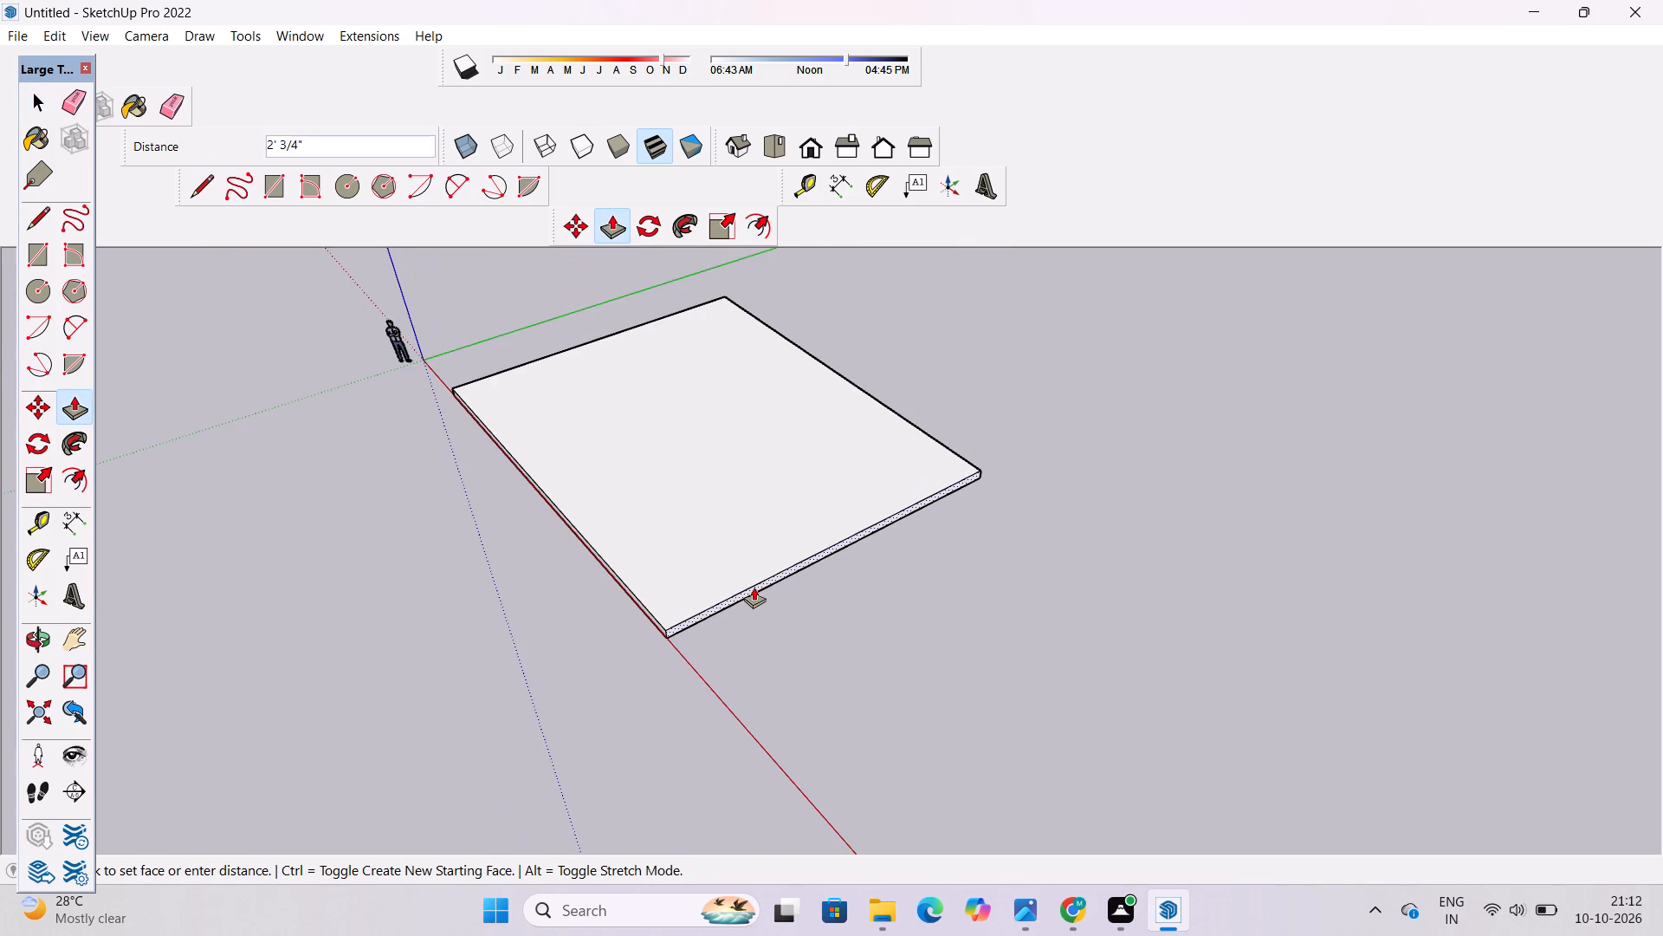
text(5')
key(Return)
View the extended slab from its long side on the red axis and switch to the reference house photo in the image viewer.
key(o)
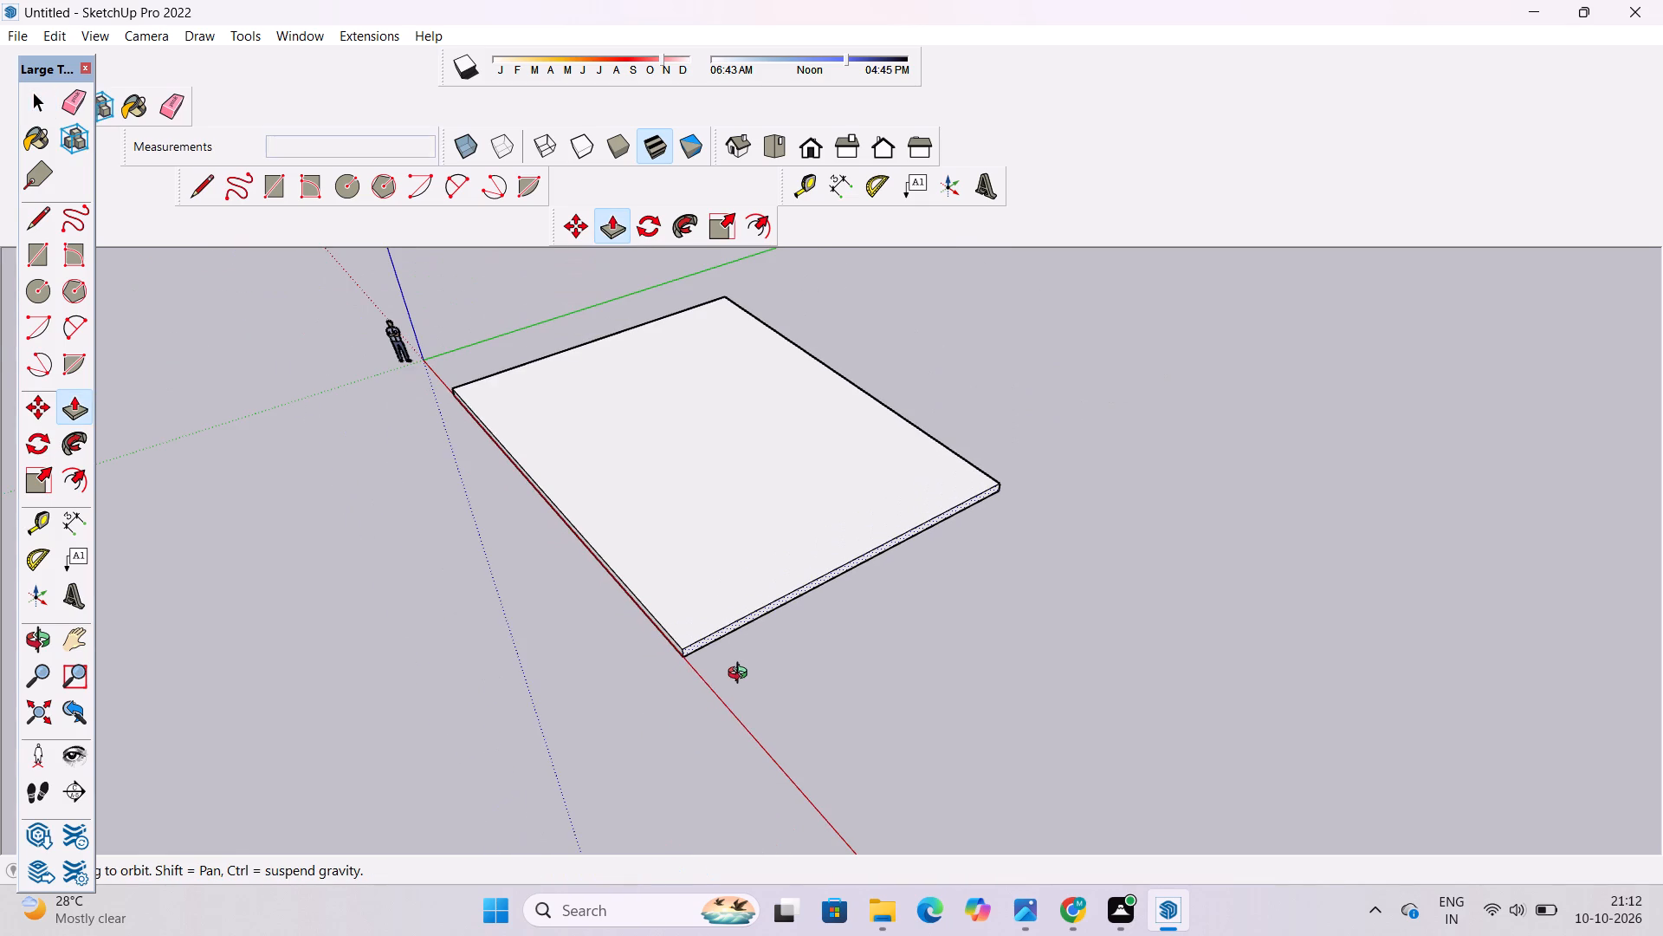
scroll(741, 666, down, 7)
drag(516, 650, 954, 601)
drag(906, 690, 888, 586)
shift+drag(888, 586, 808, 635)
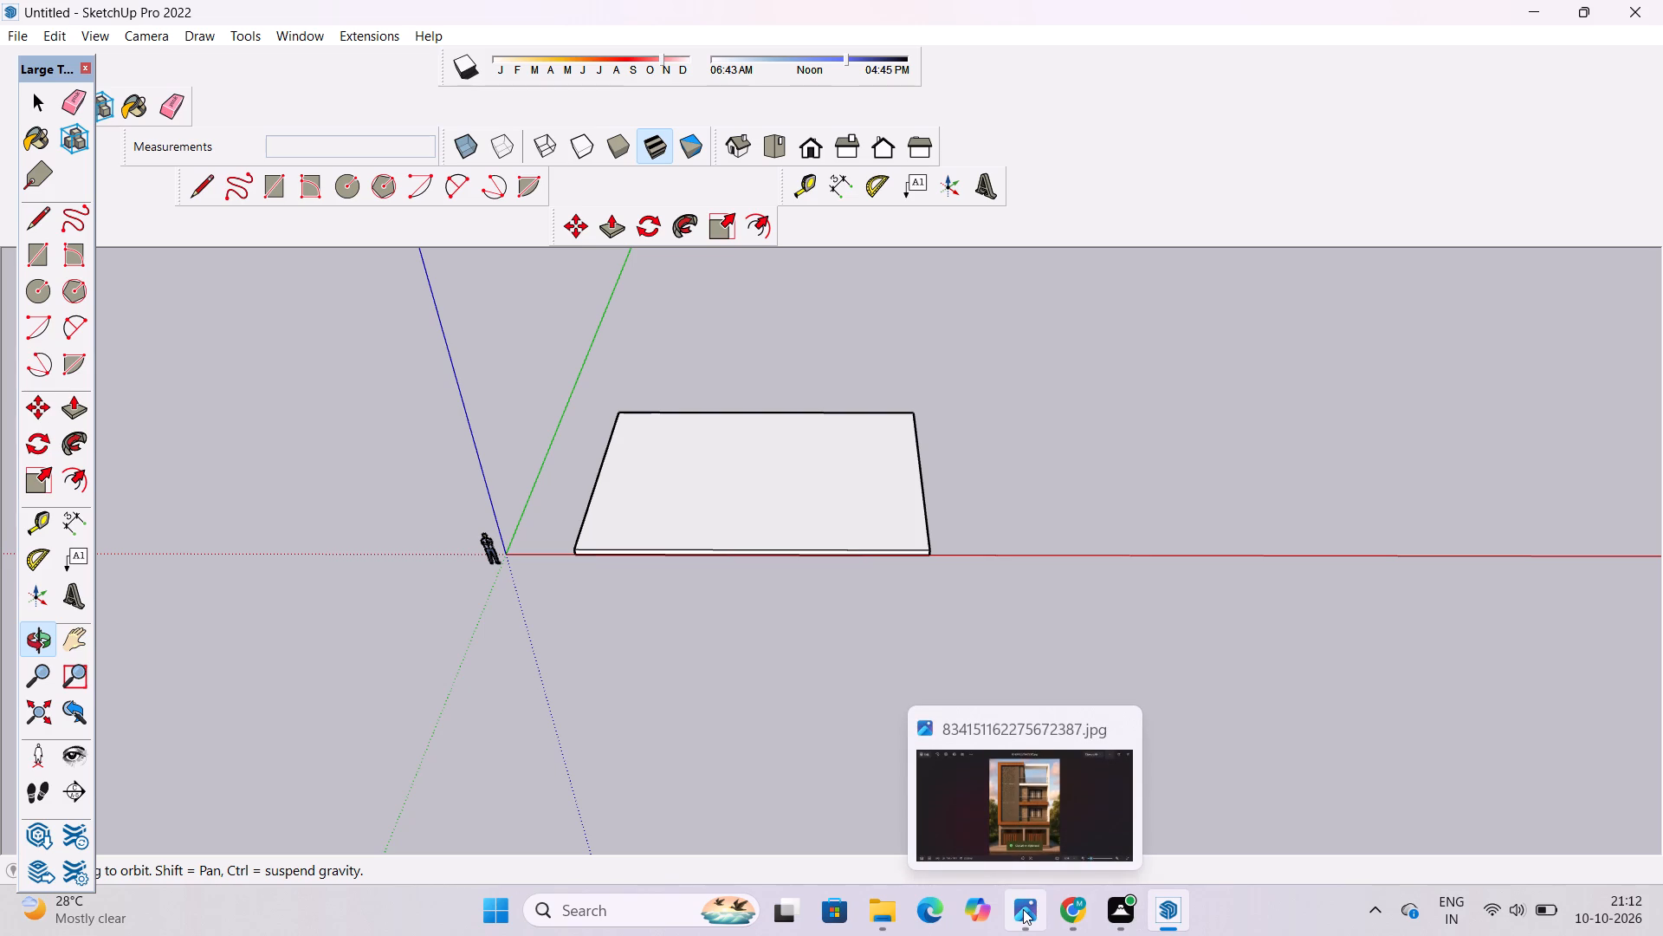
click(1023, 909)
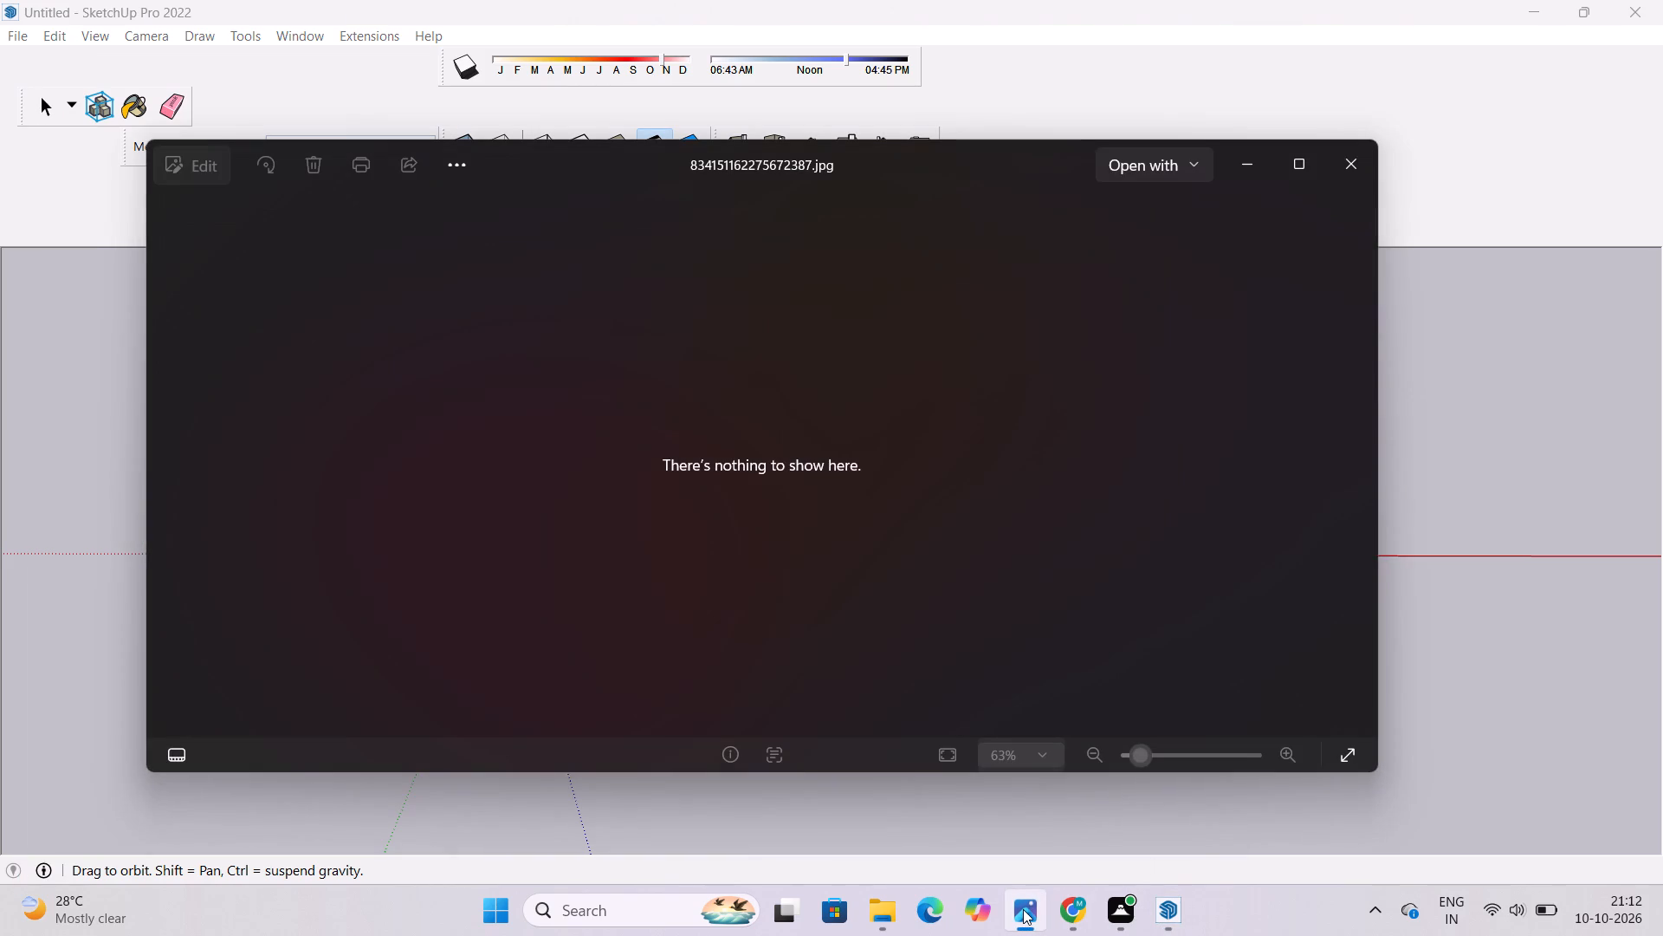
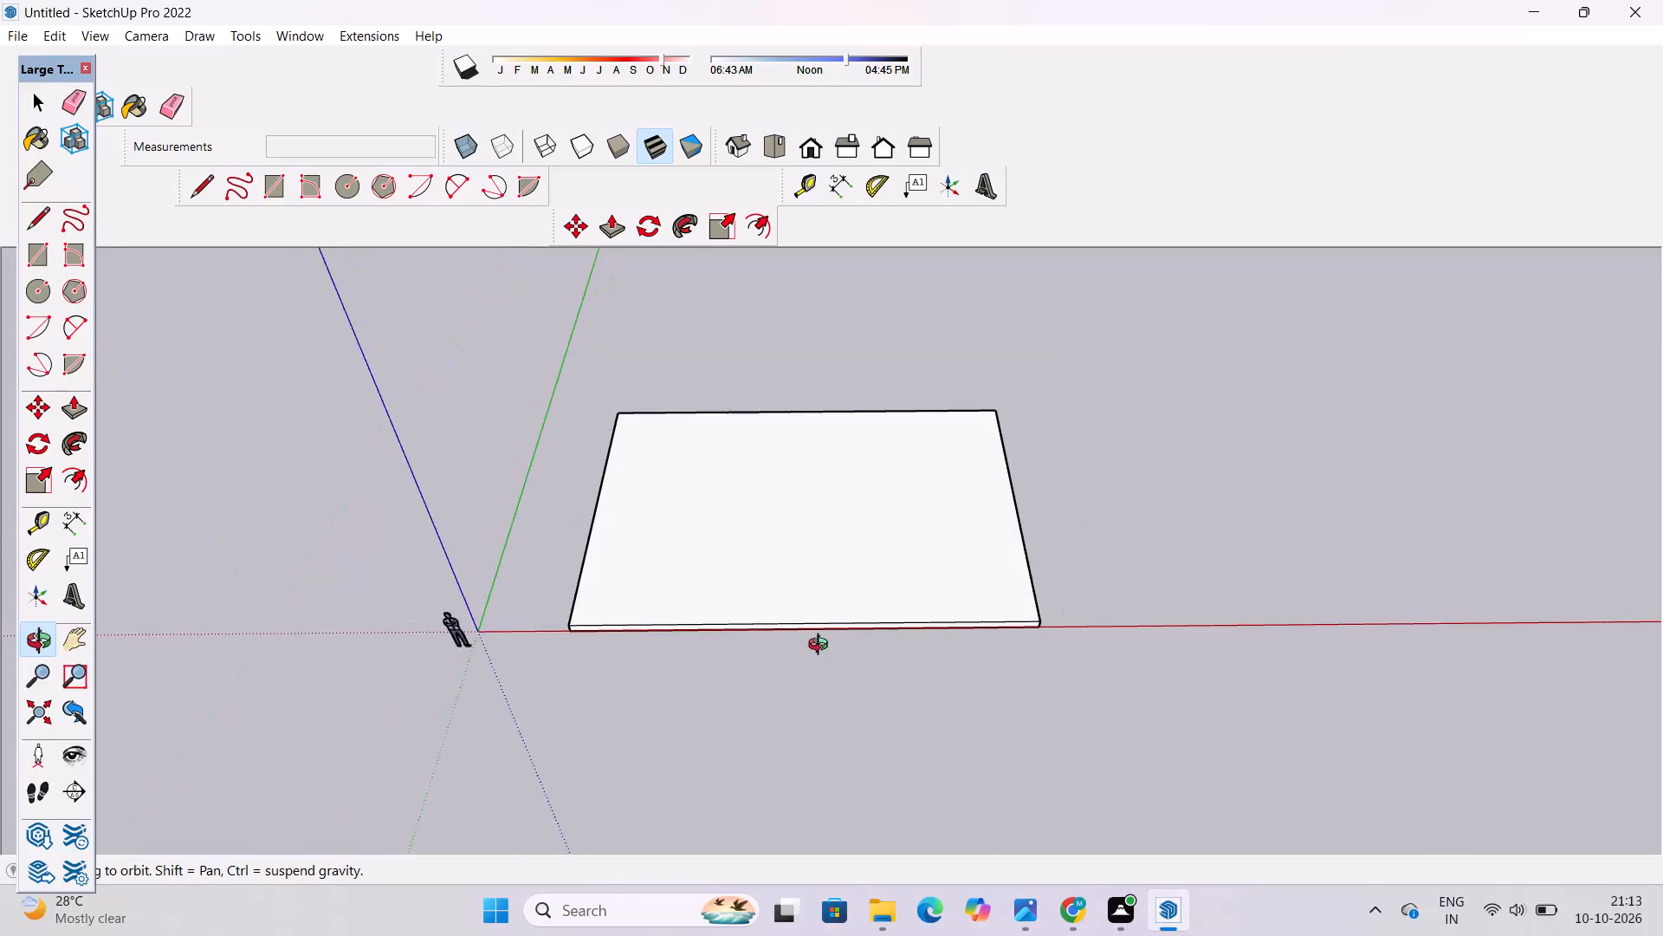
Examine the slab's long side on the red axis and its end farthest from the origin.
scroll(822, 647, up, 3)
shift+drag(822, 647, 819, 690)
scroll(820, 635, down, 6)
shift+drag(820, 635, 806, 644)
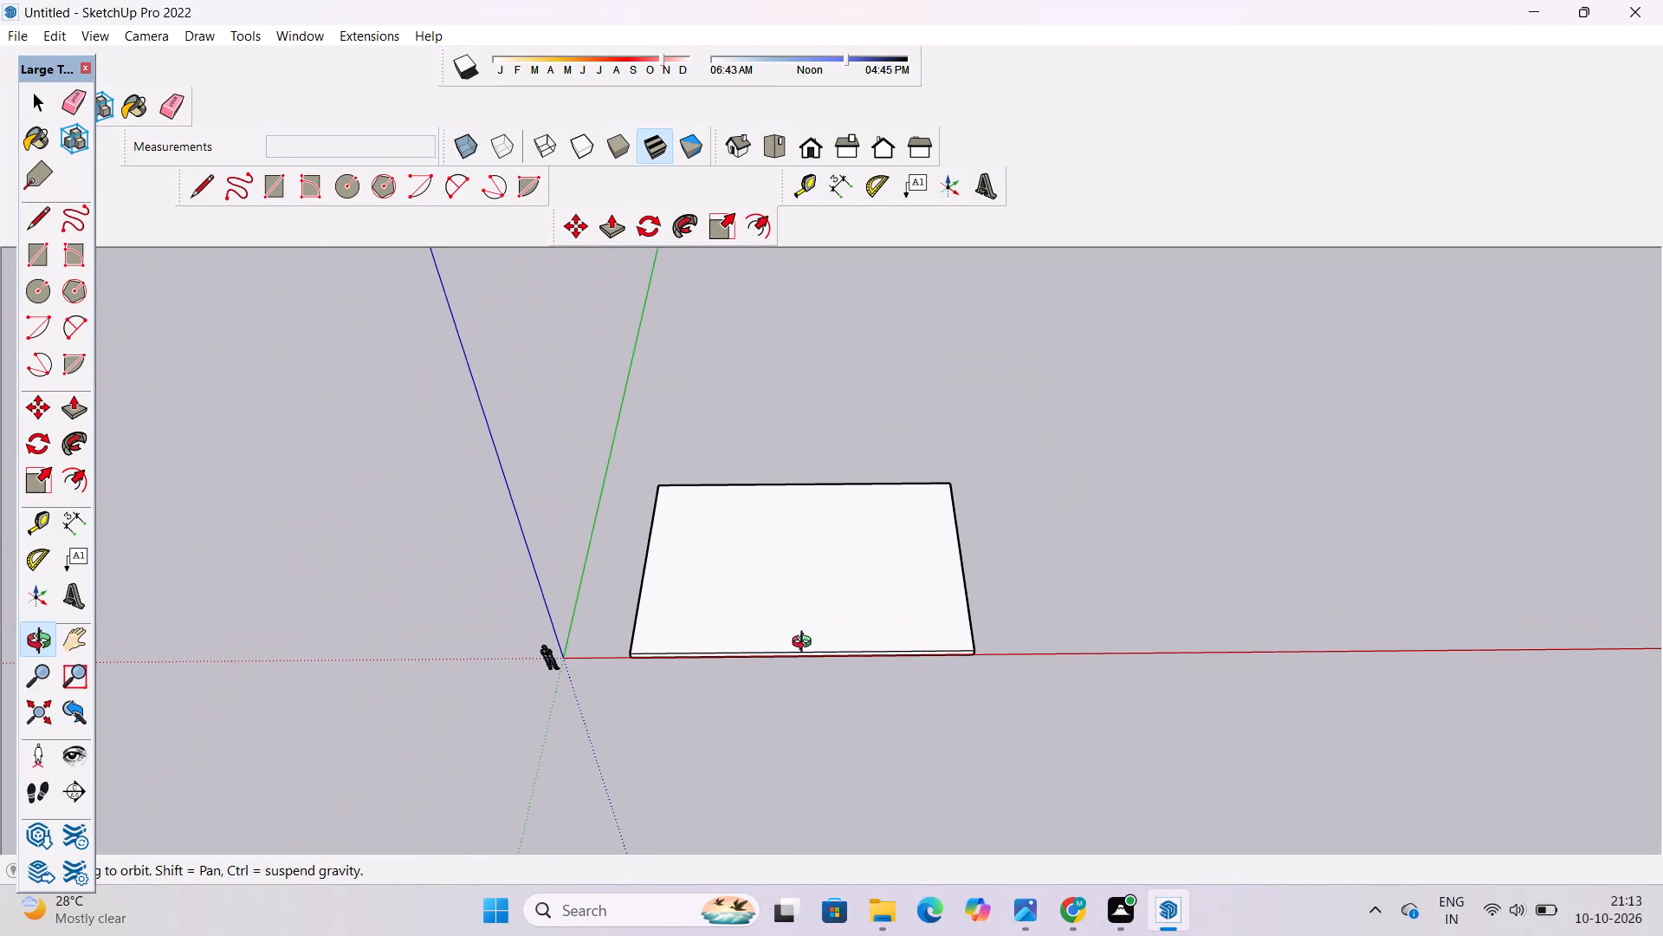
scroll(812, 636, down, 2)
scroll(811, 644, up, 2)
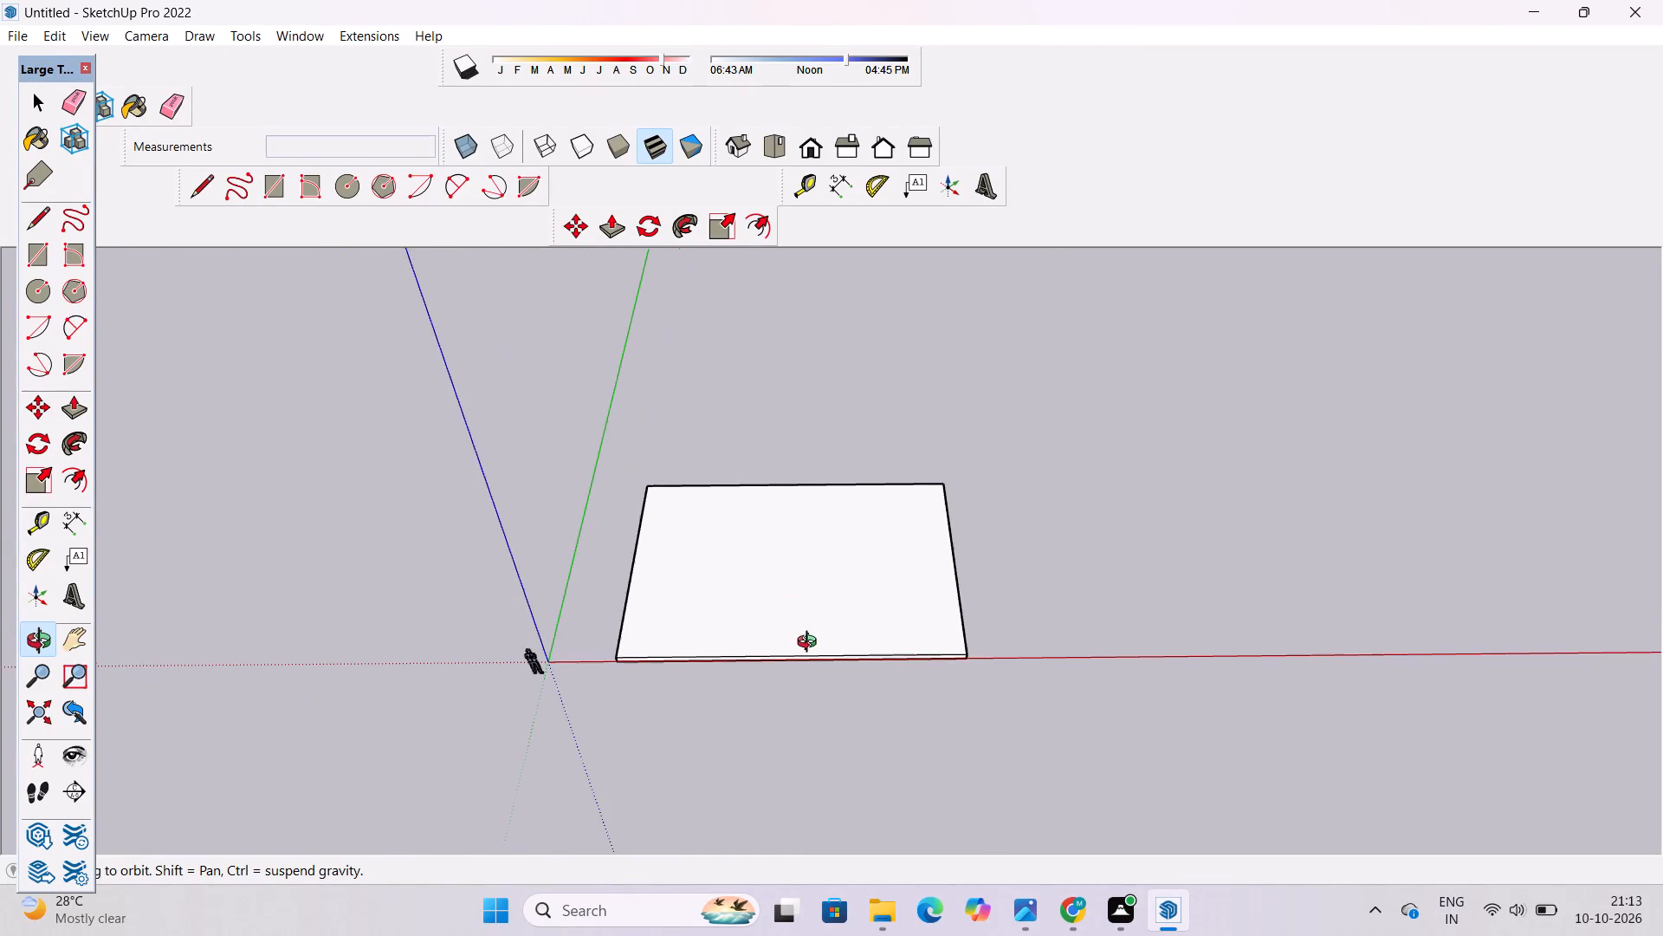
scroll(811, 644, up, 1)
shift+drag(808, 648, 805, 606)
shift+drag(805, 606, 806, 621)
shift+scroll(808, 628, up, 10)
shift+drag(883, 608, 883, 608)
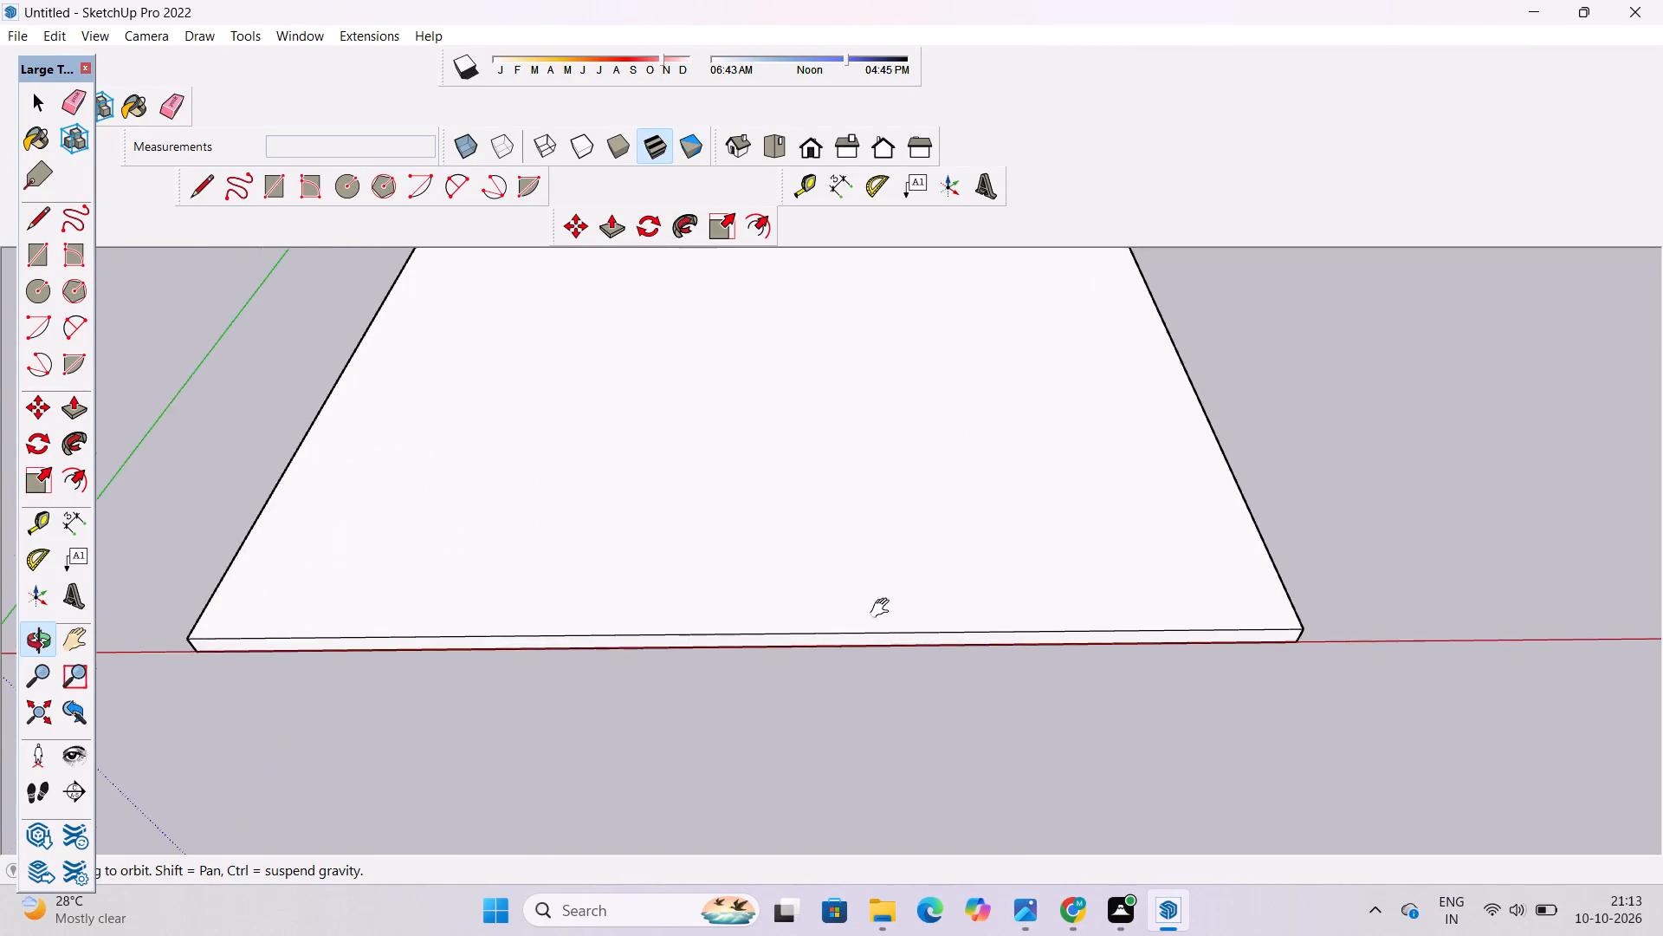
shift+drag(883, 608, 718, 648)
shift+scroll(718, 648, up, 1)
scroll(718, 648, down, 7)
shift+drag(994, 648, 800, 680)
shift+scroll(814, 668, up, 8)
shift+drag(837, 658, 692, 671)
shift+scroll(691, 671, down, 4)
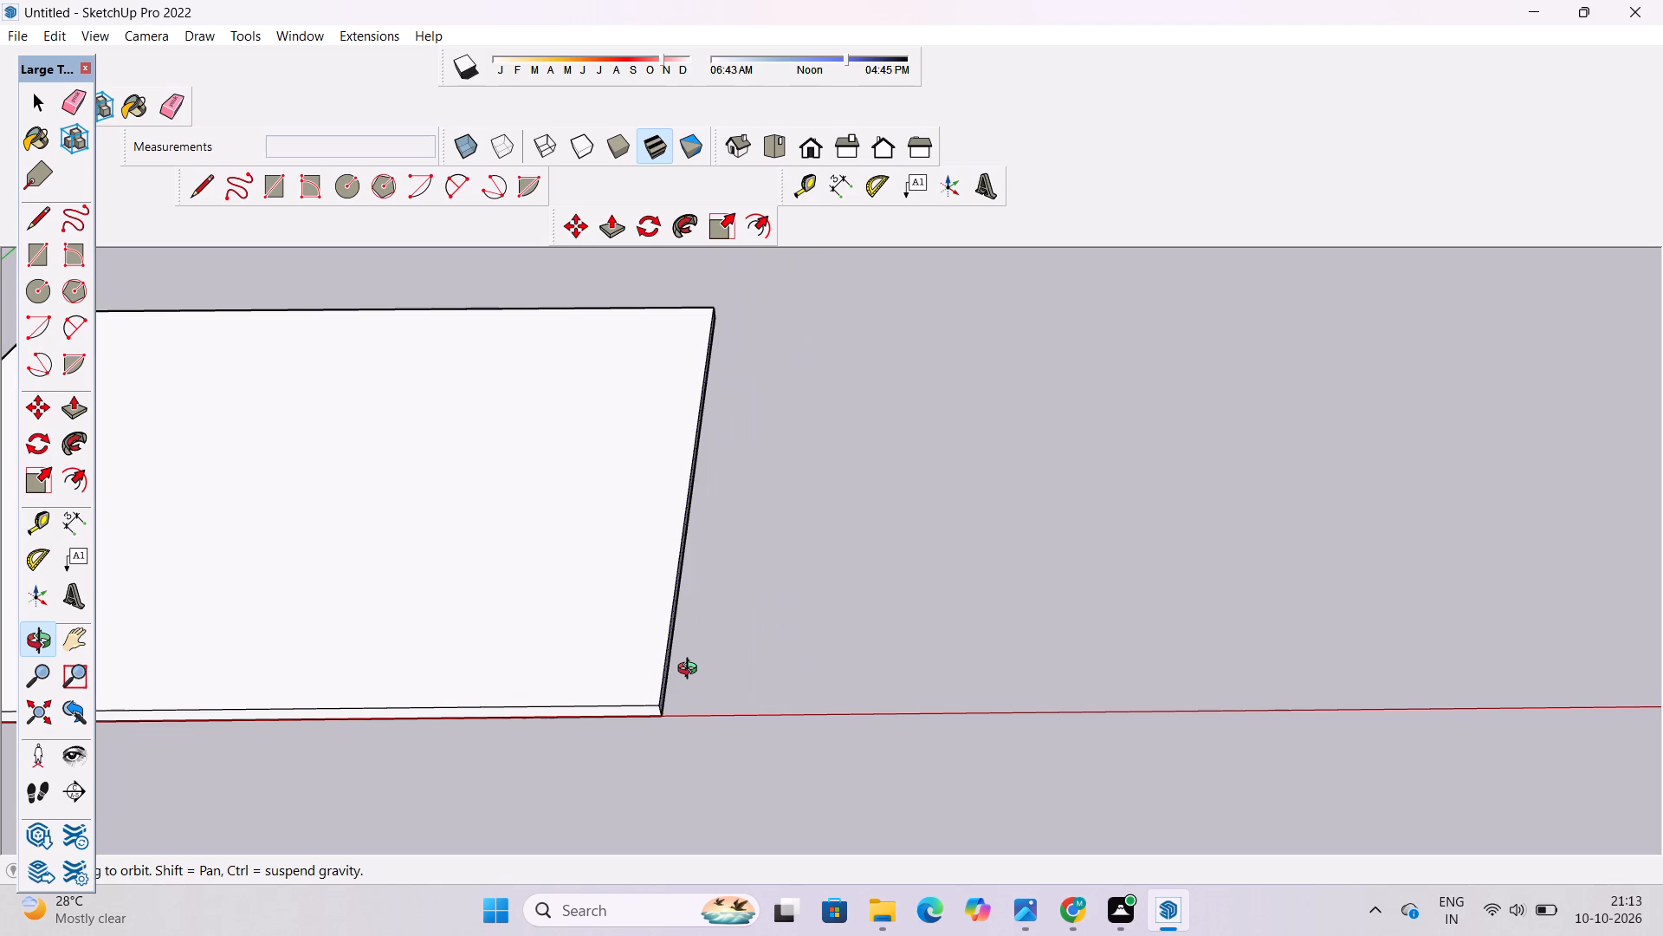
scroll(534, 341, down, 2)
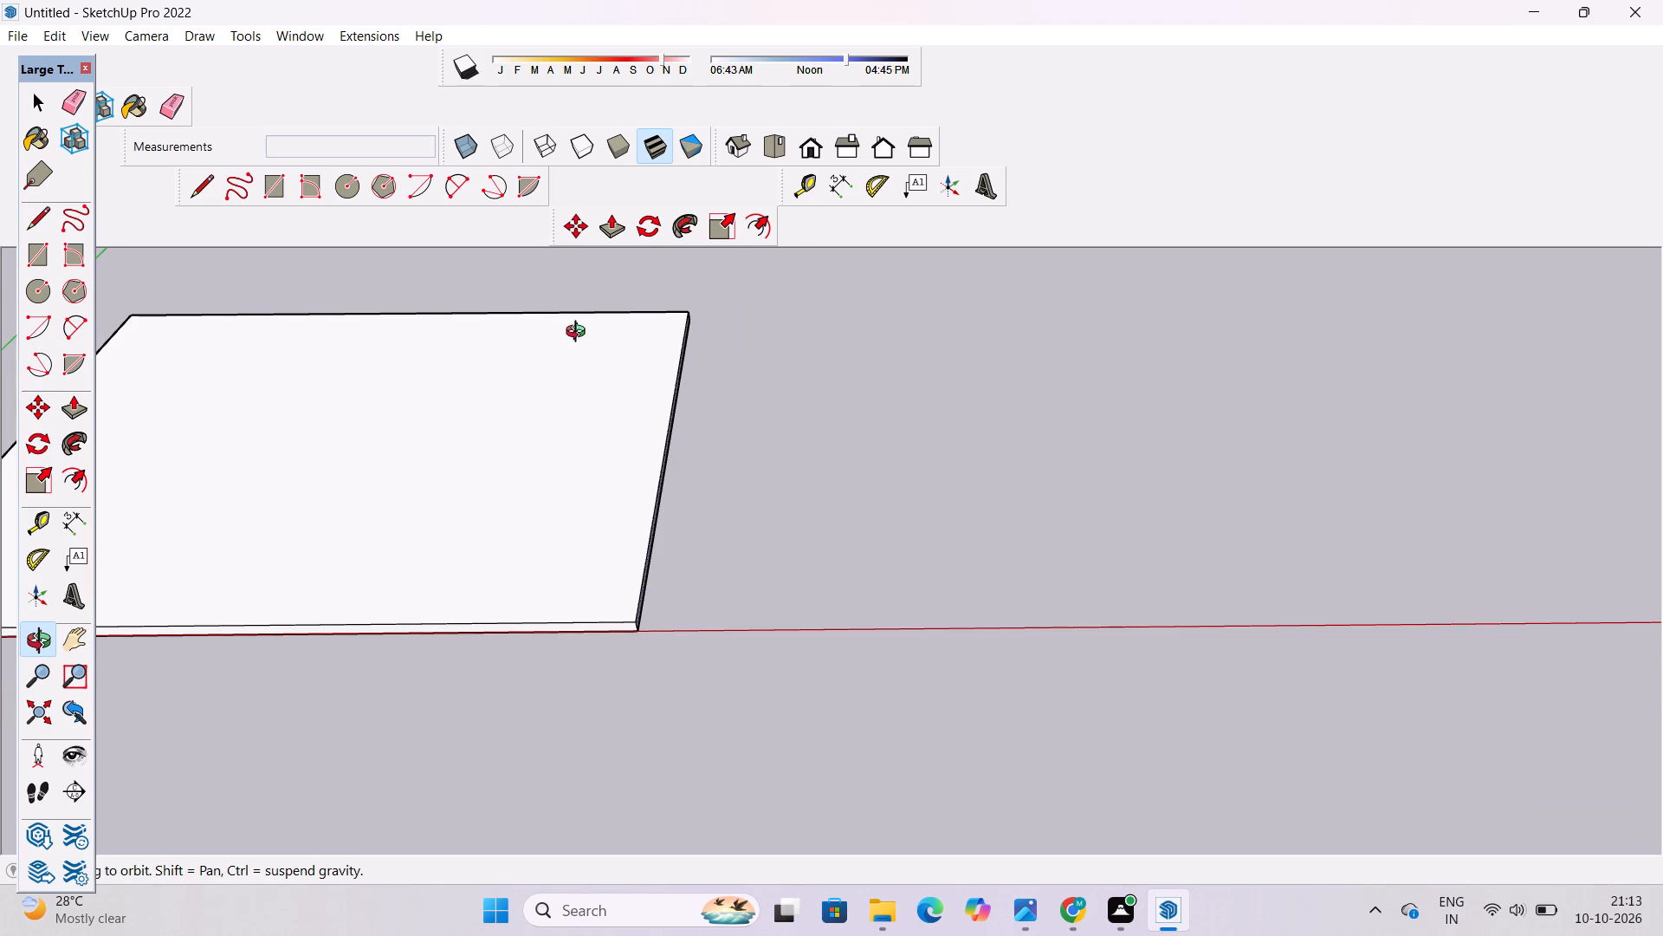
Push/Pull the slab's end face farthest from the origin outward along the red axis by another 3'.
scroll(579, 334, down, 4)
shift+drag(719, 418, 713, 454)
drag(707, 469, 593, 458)
scroll(594, 439, up, 6)
shift+drag(670, 439, 515, 500)
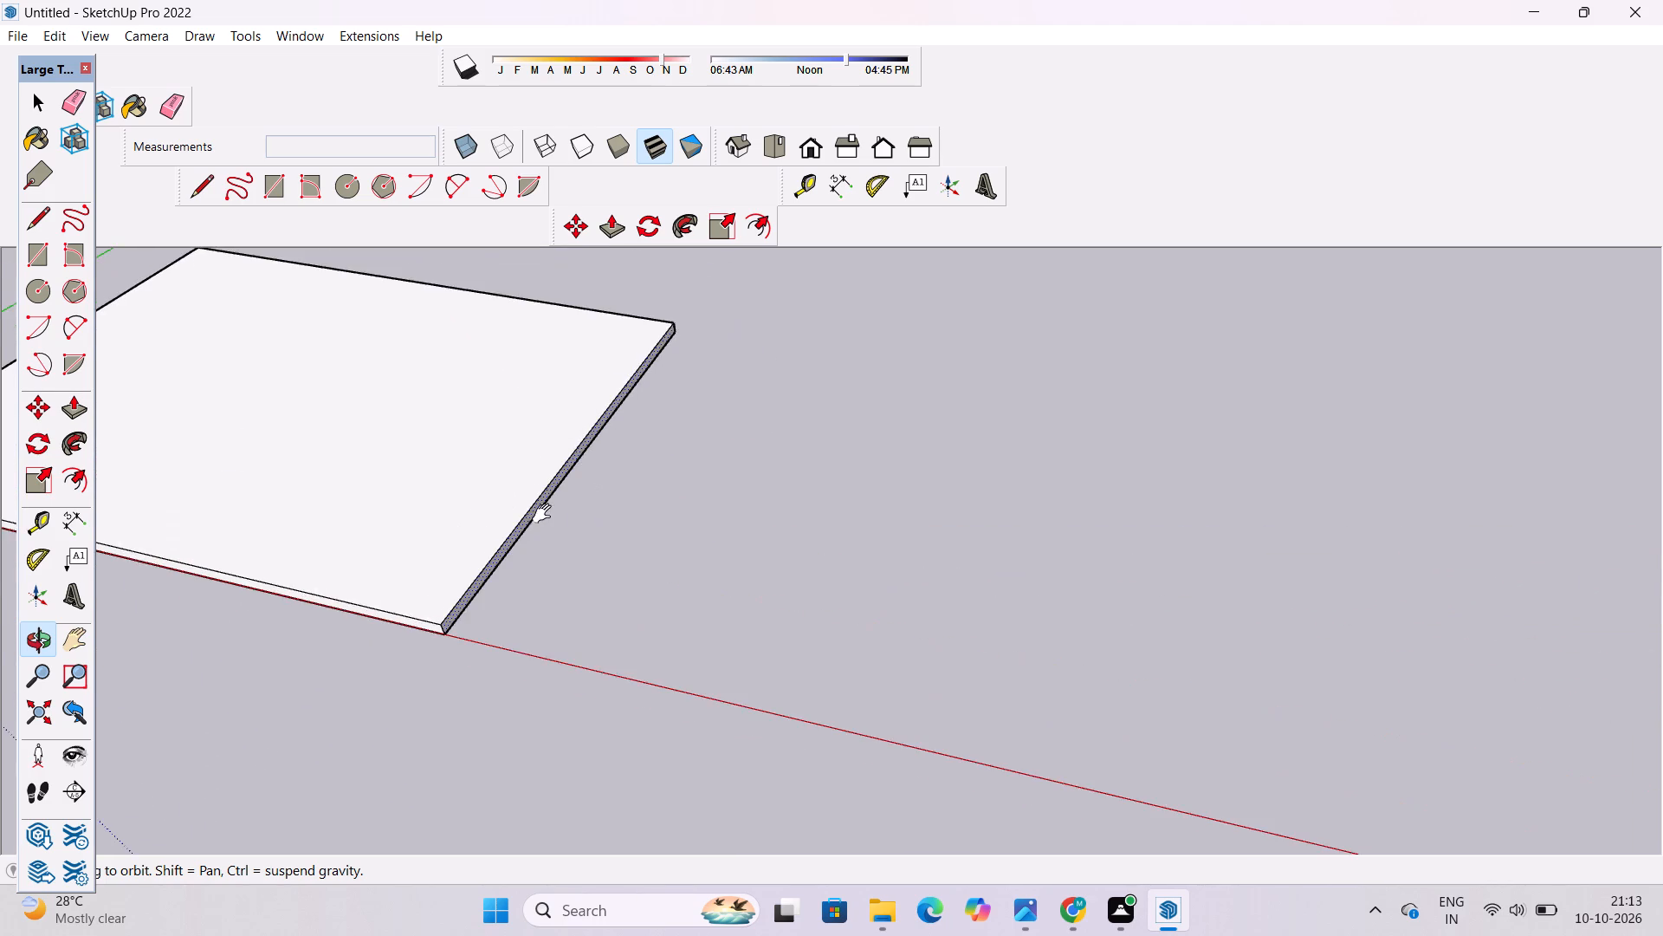
shift+scroll(547, 515, up, 5)
shift+drag(529, 516, 548, 527)
key(p)
scroll(552, 524, down, 3)
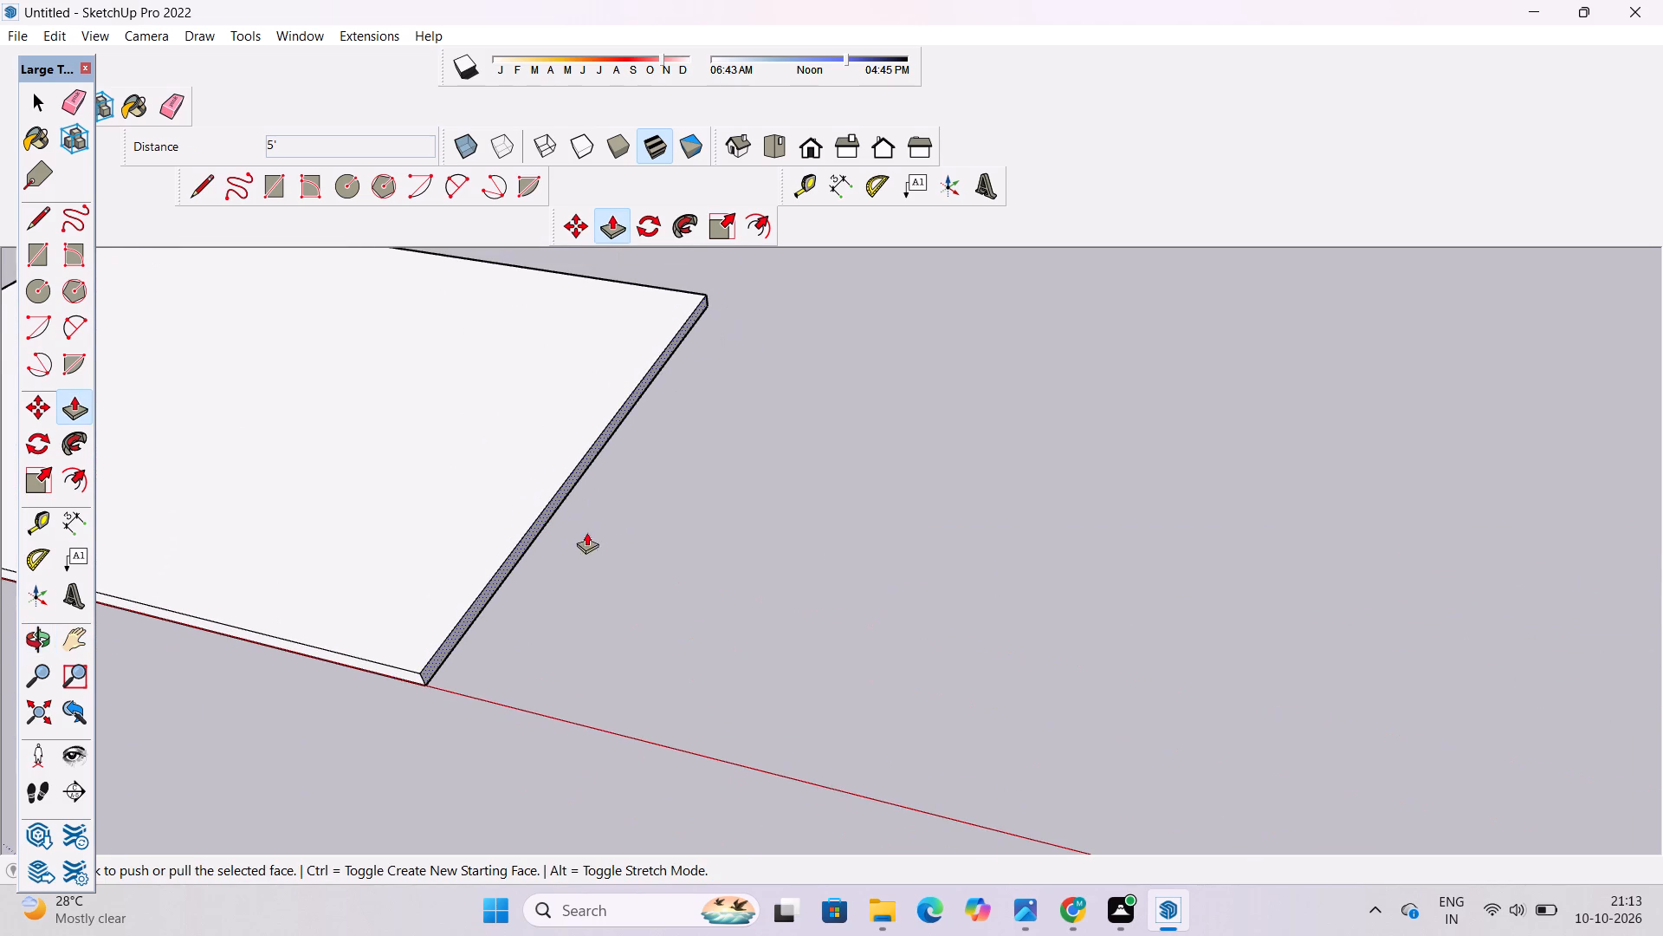
key(space)
click(818, 472)
scroll(530, 497, up, 9)
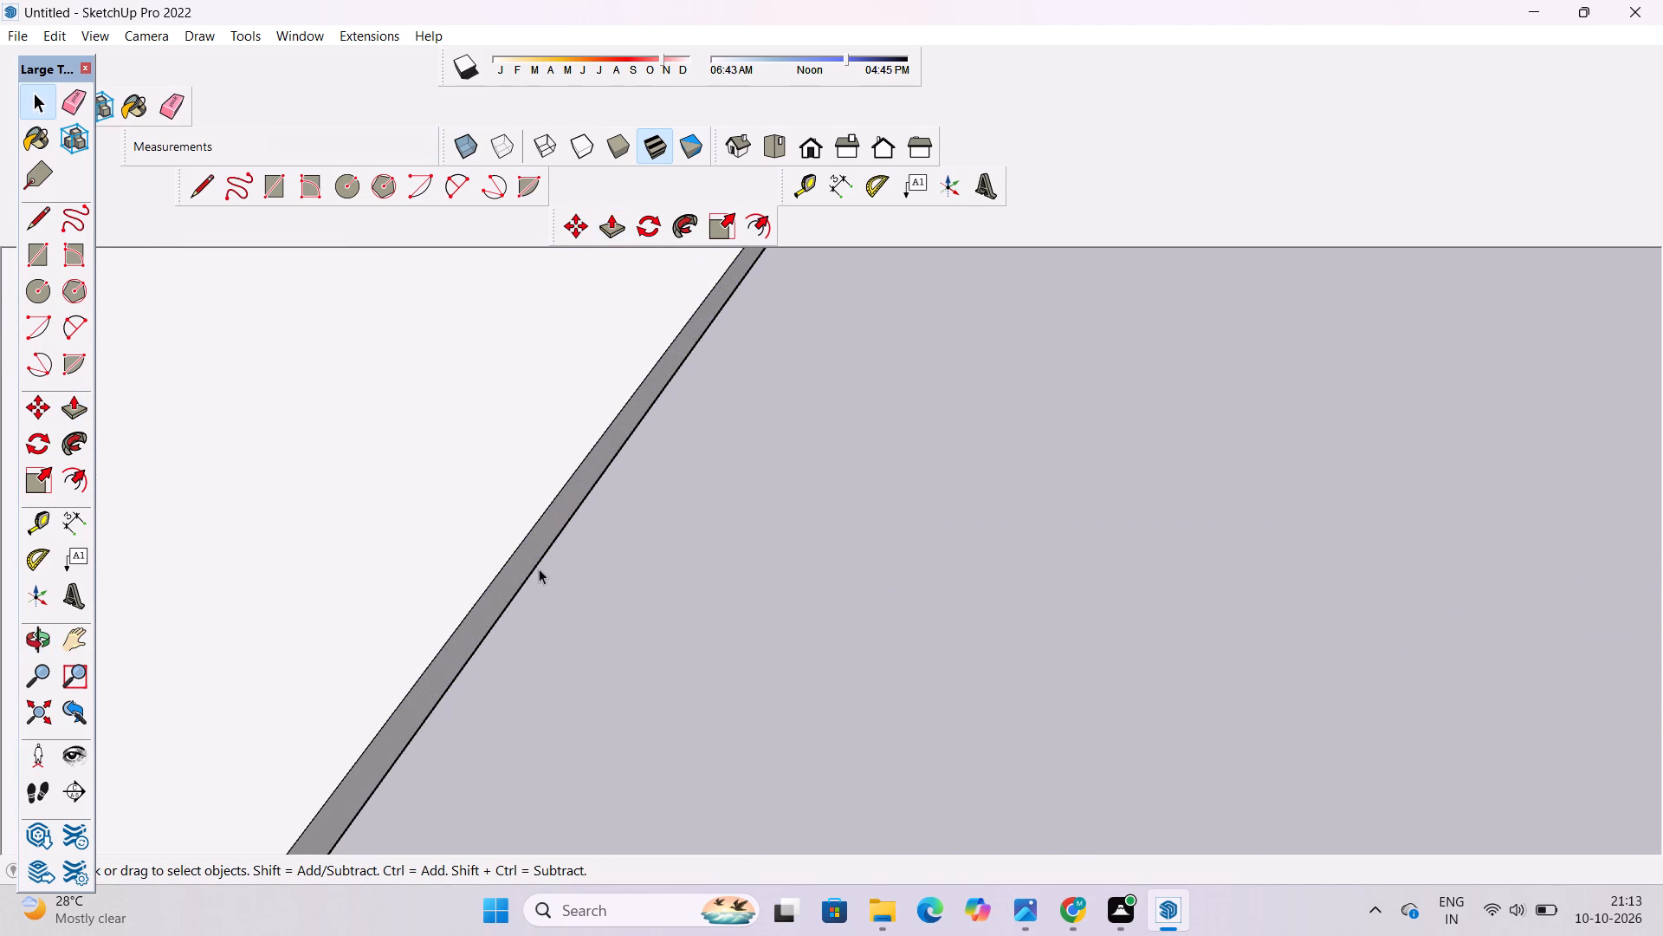
click(530, 542)
scroll(530, 542, down, 4)
key(p)
click(530, 540)
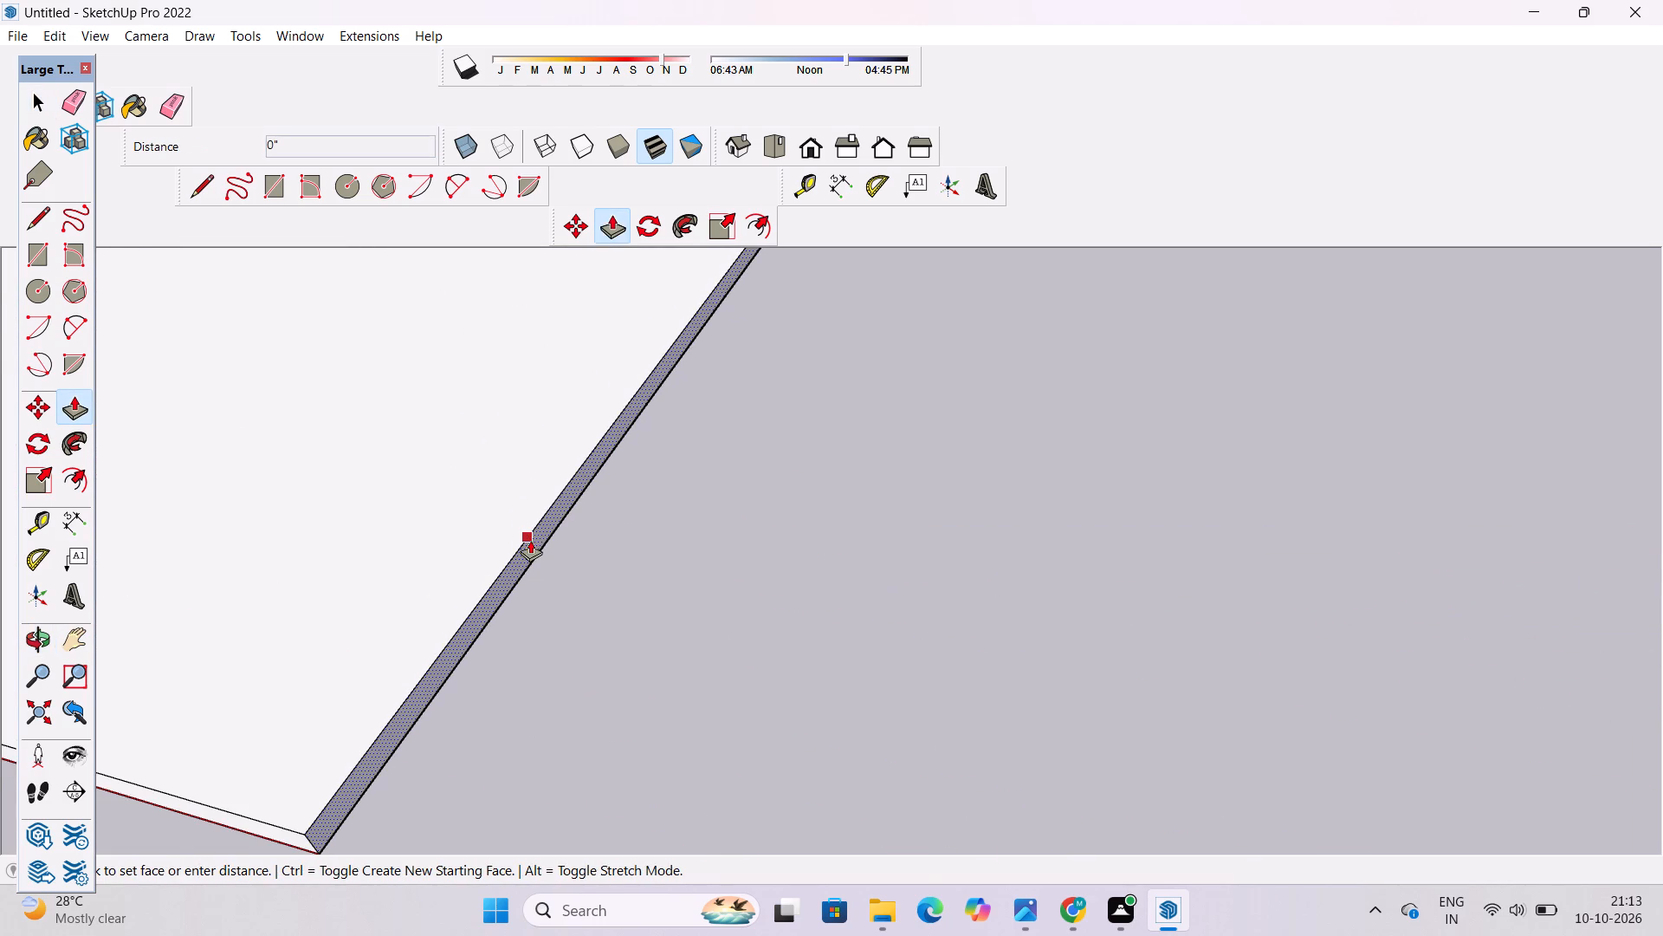
scroll(530, 540, down, 12)
text(3')
key(Return)
key(space)
Examine the lengthened slab from above and along its long side on the red axis.
text(o)
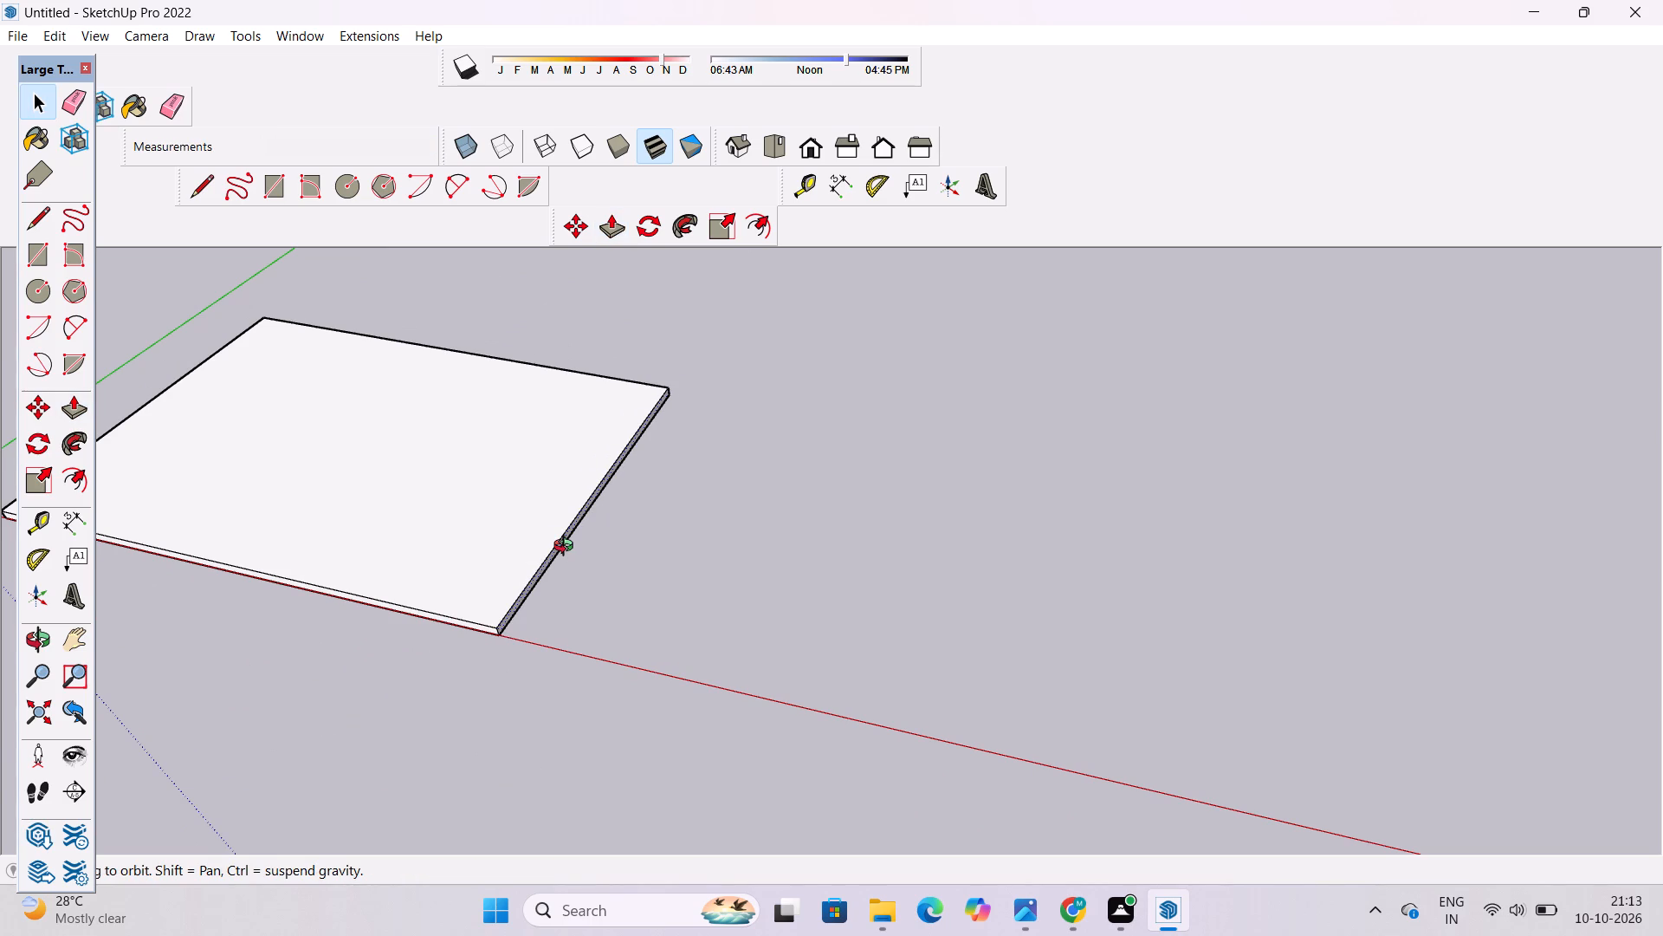
scroll(530, 546, down, 5)
shift+drag(270, 595, 547, 591)
drag(707, 514, 786, 707)
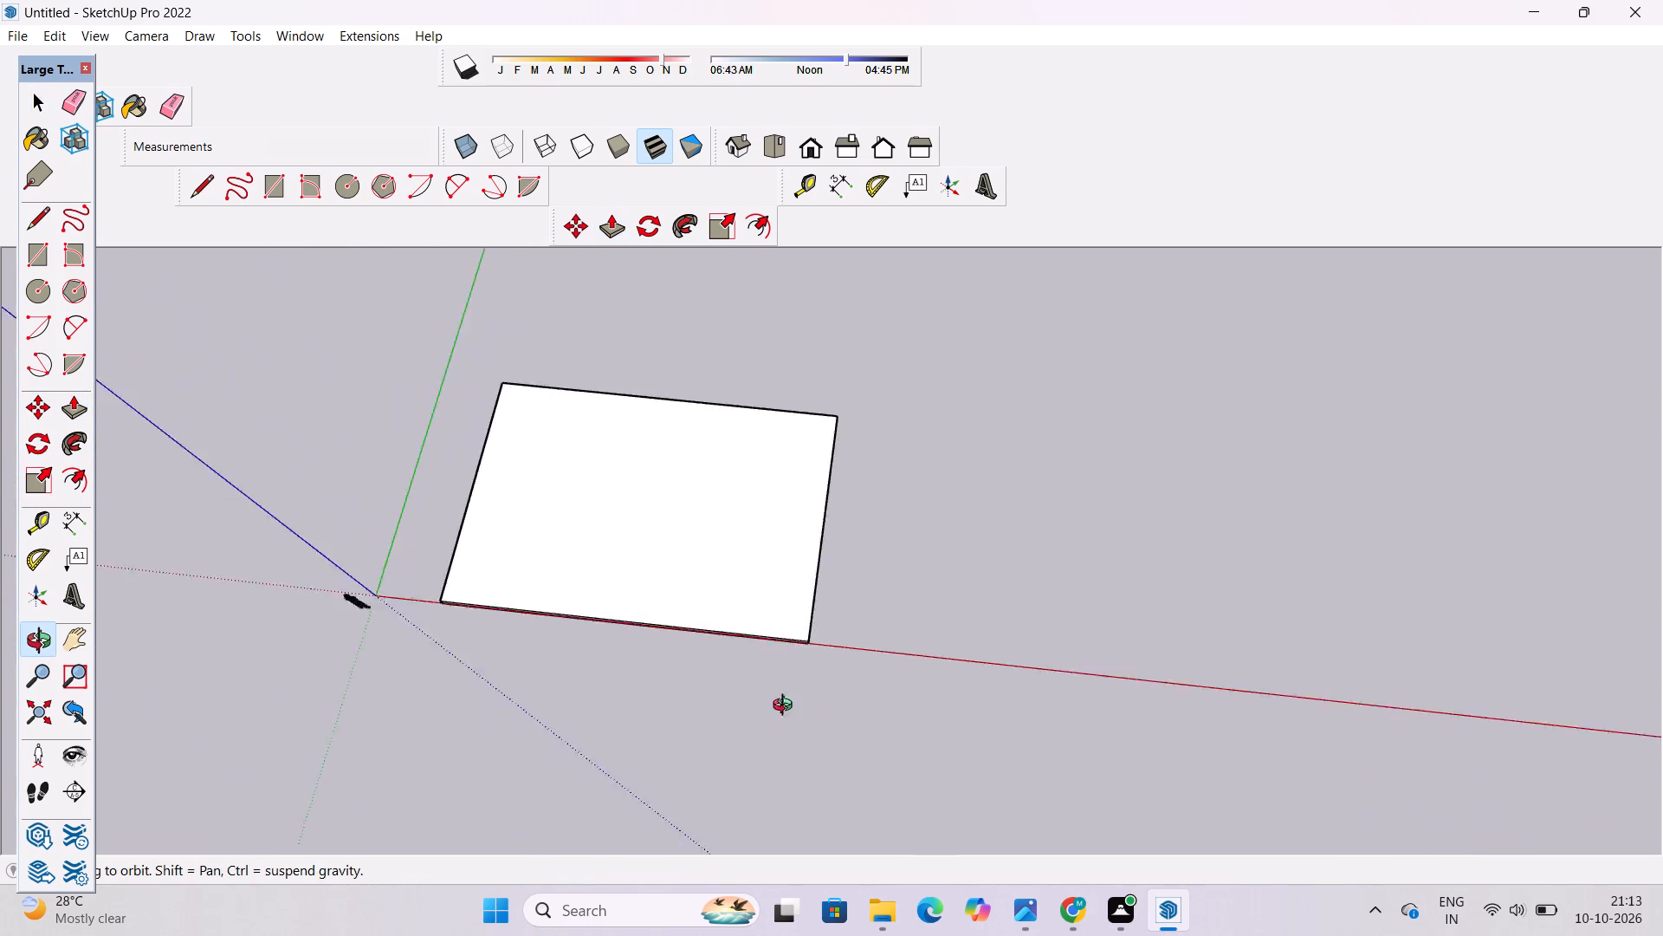
drag(786, 707, 799, 733)
scroll(760, 704, up, 4)
drag(755, 716, 734, 365)
scroll(646, 575, up, 5)
shift+drag(676, 631, 677, 533)
drag(688, 523, 672, 794)
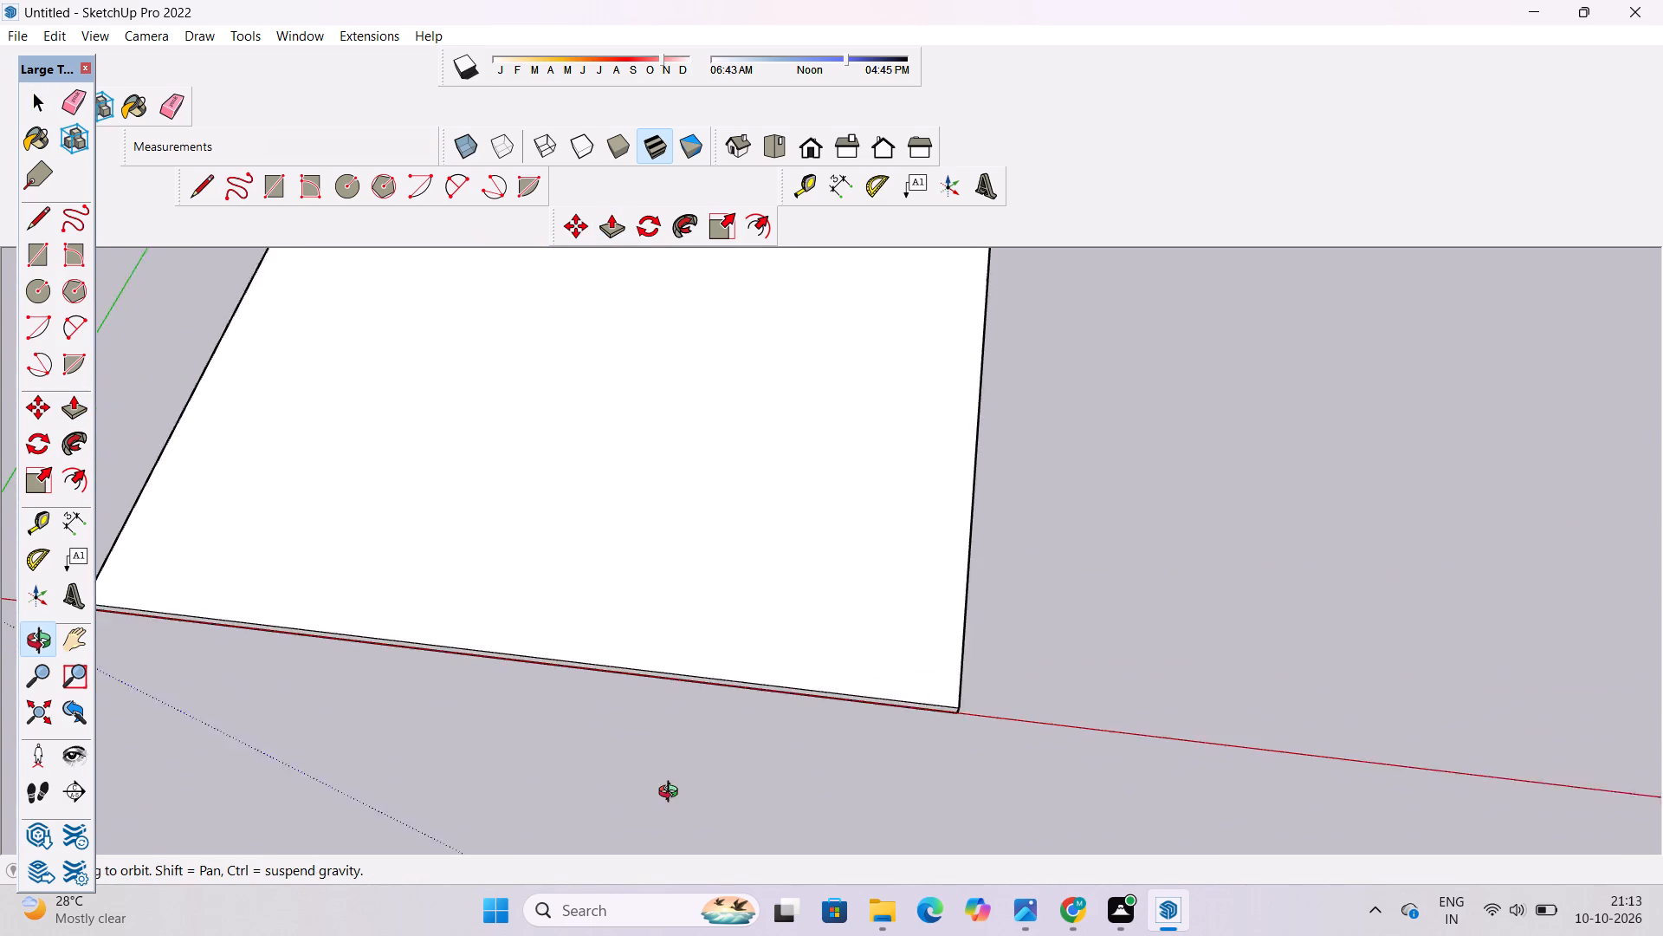
drag(672, 794, 670, 796)
scroll(593, 507, down, 6)
drag(524, 564, 747, 569)
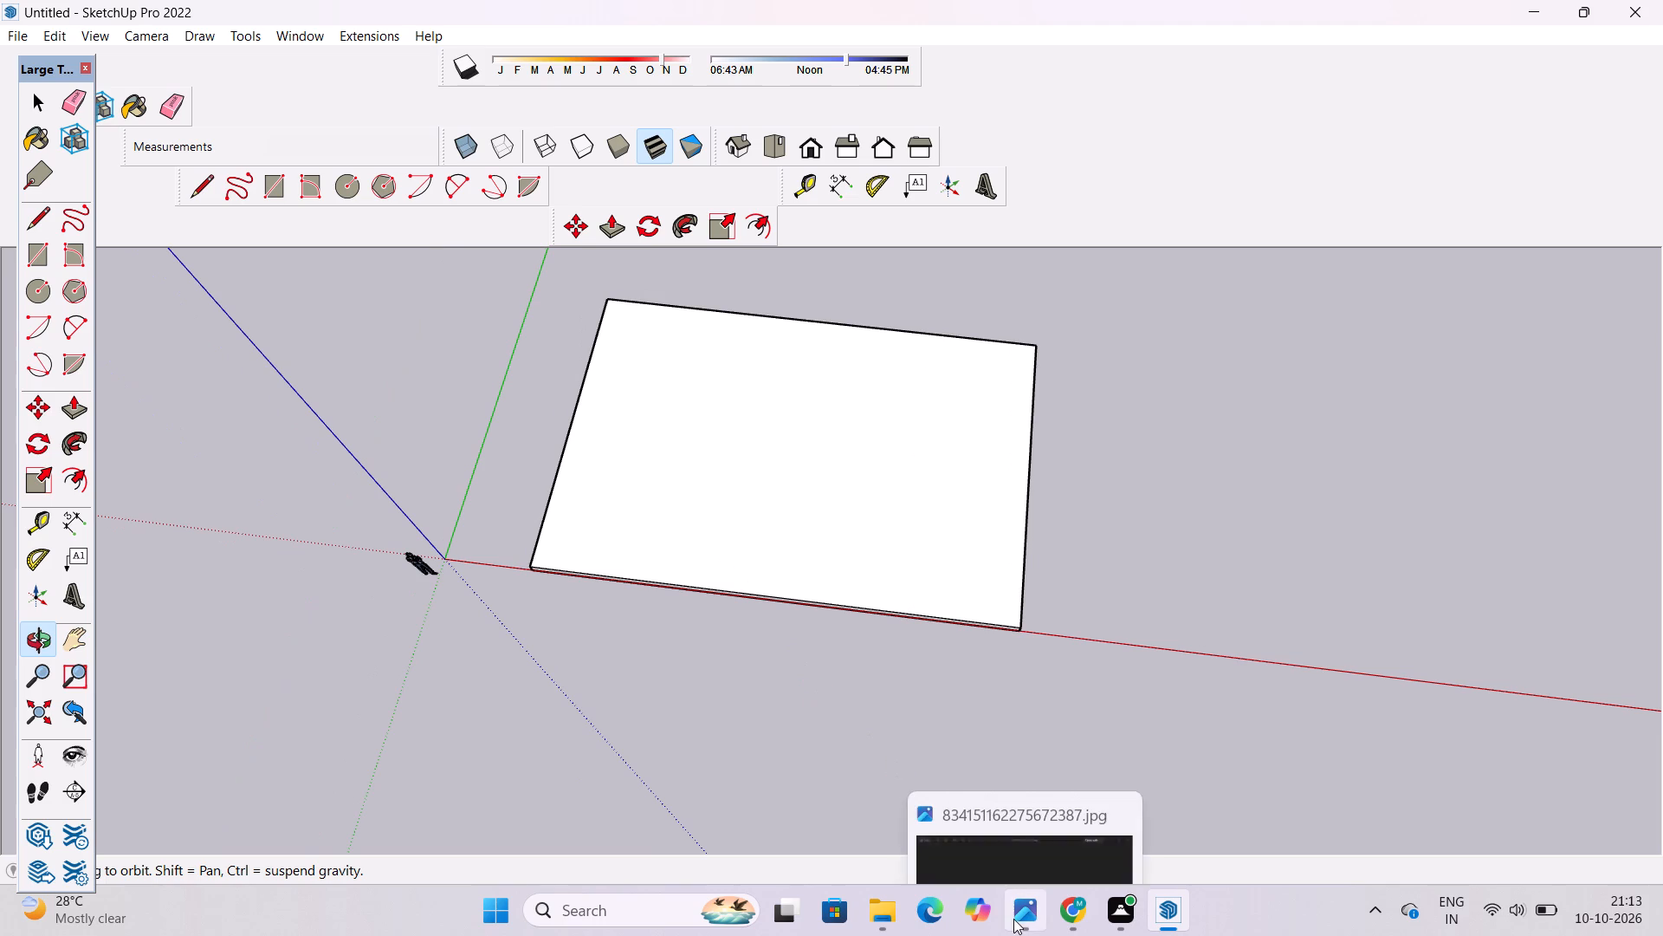
Close the image viewer showing the reference house photo.
click(1111, 726)
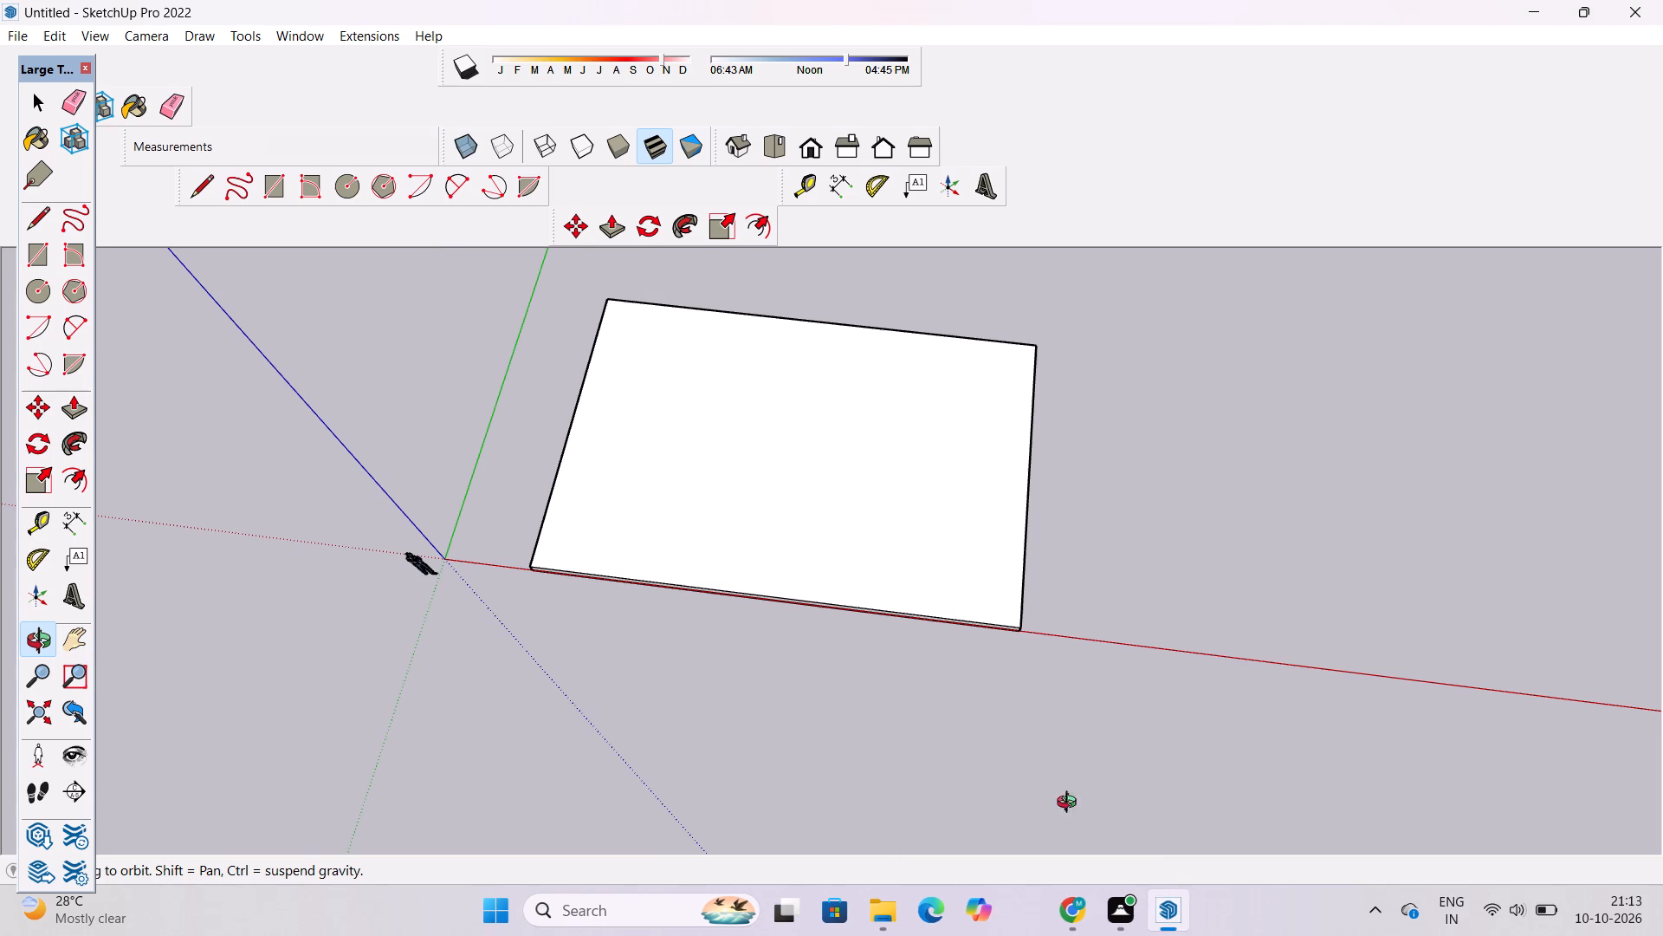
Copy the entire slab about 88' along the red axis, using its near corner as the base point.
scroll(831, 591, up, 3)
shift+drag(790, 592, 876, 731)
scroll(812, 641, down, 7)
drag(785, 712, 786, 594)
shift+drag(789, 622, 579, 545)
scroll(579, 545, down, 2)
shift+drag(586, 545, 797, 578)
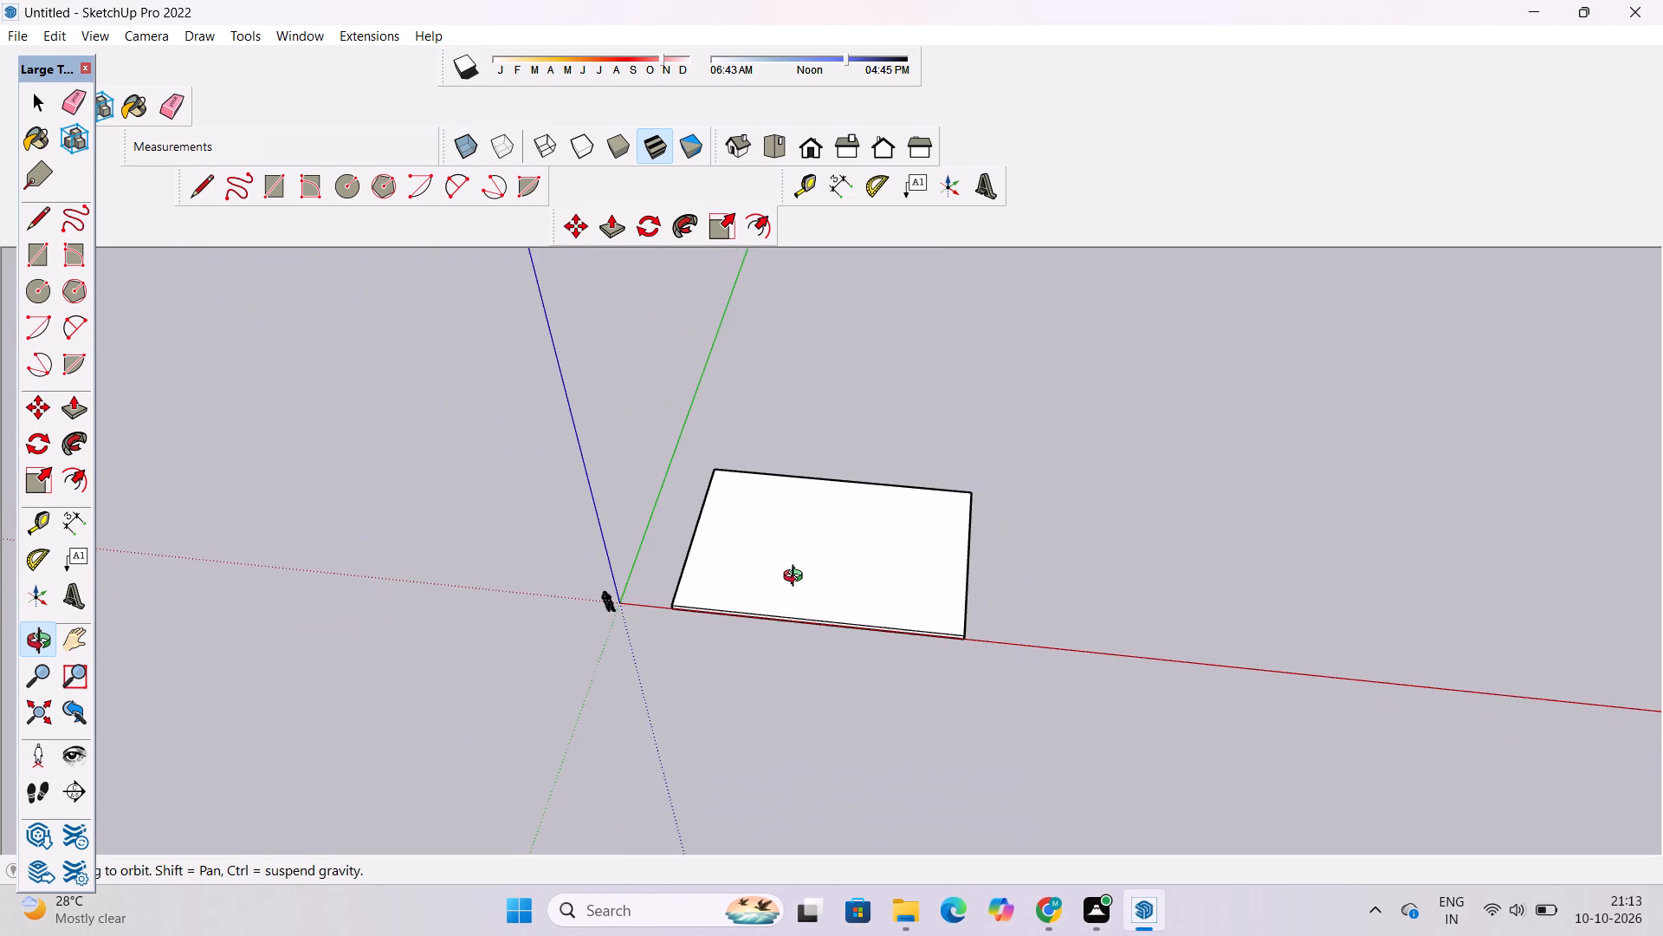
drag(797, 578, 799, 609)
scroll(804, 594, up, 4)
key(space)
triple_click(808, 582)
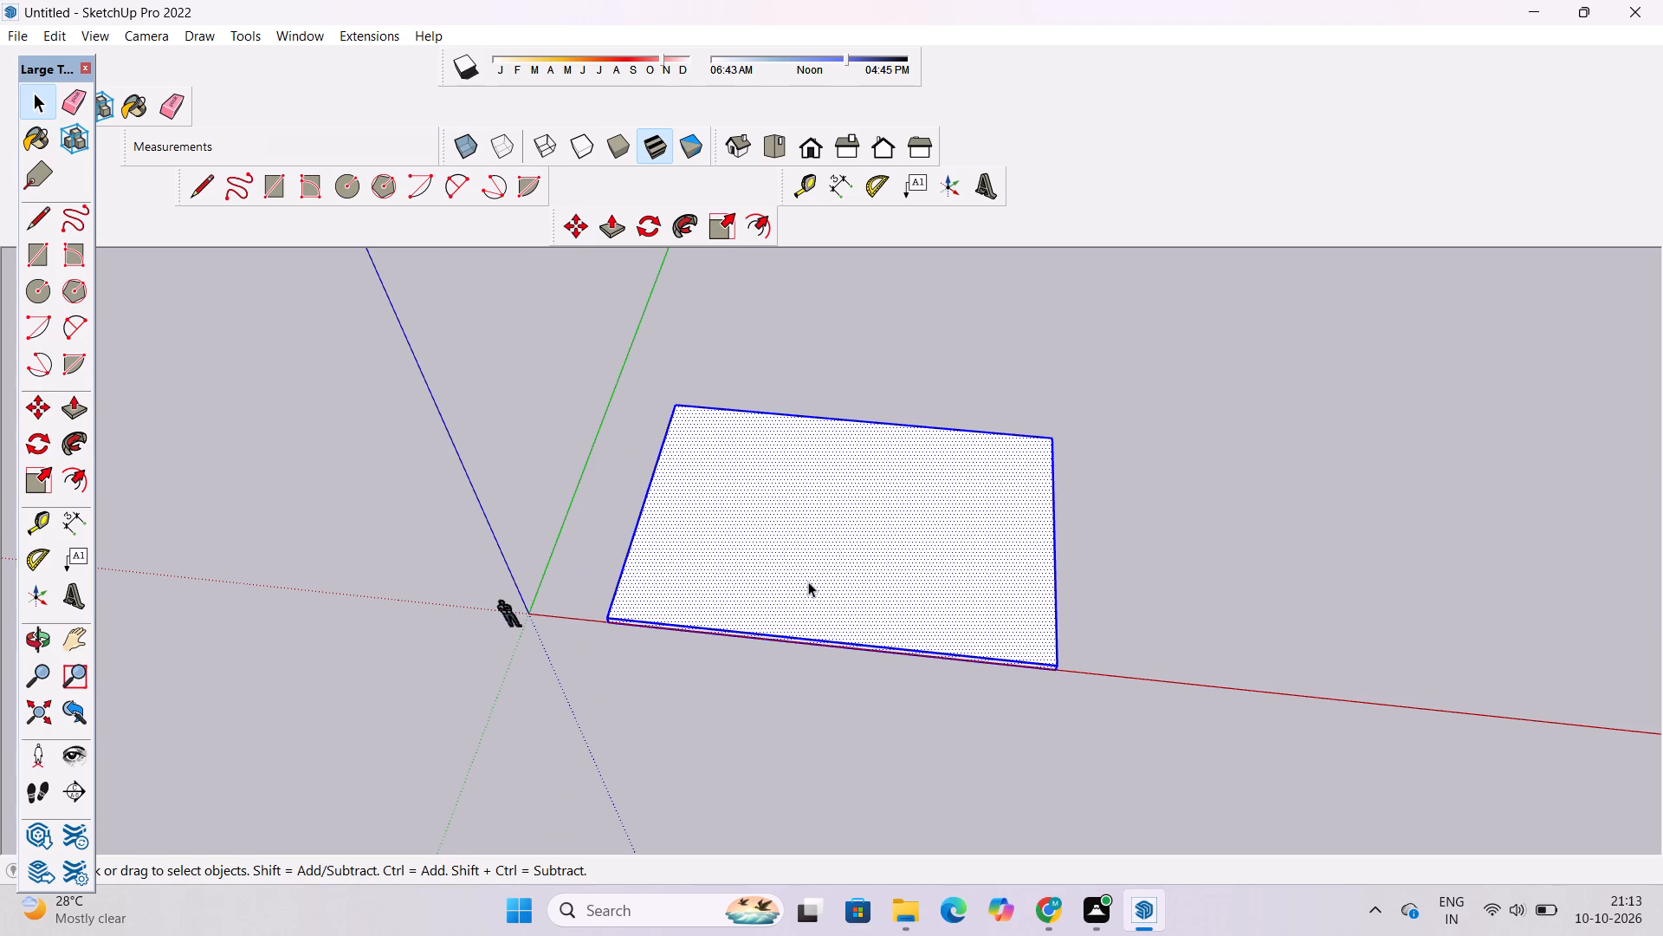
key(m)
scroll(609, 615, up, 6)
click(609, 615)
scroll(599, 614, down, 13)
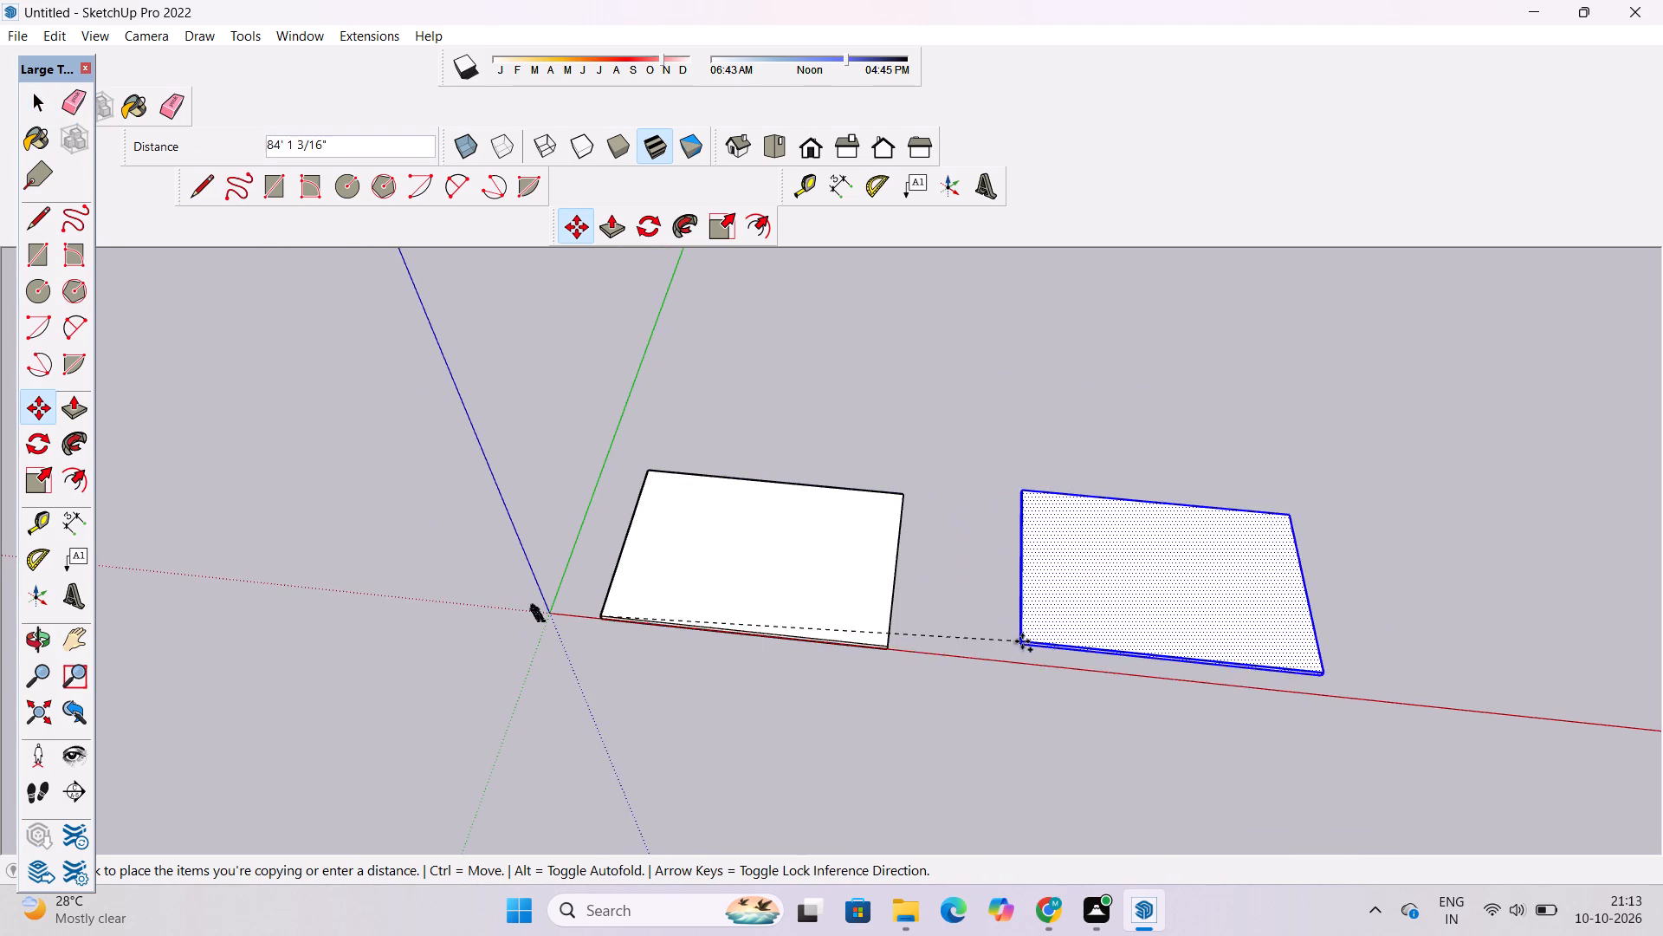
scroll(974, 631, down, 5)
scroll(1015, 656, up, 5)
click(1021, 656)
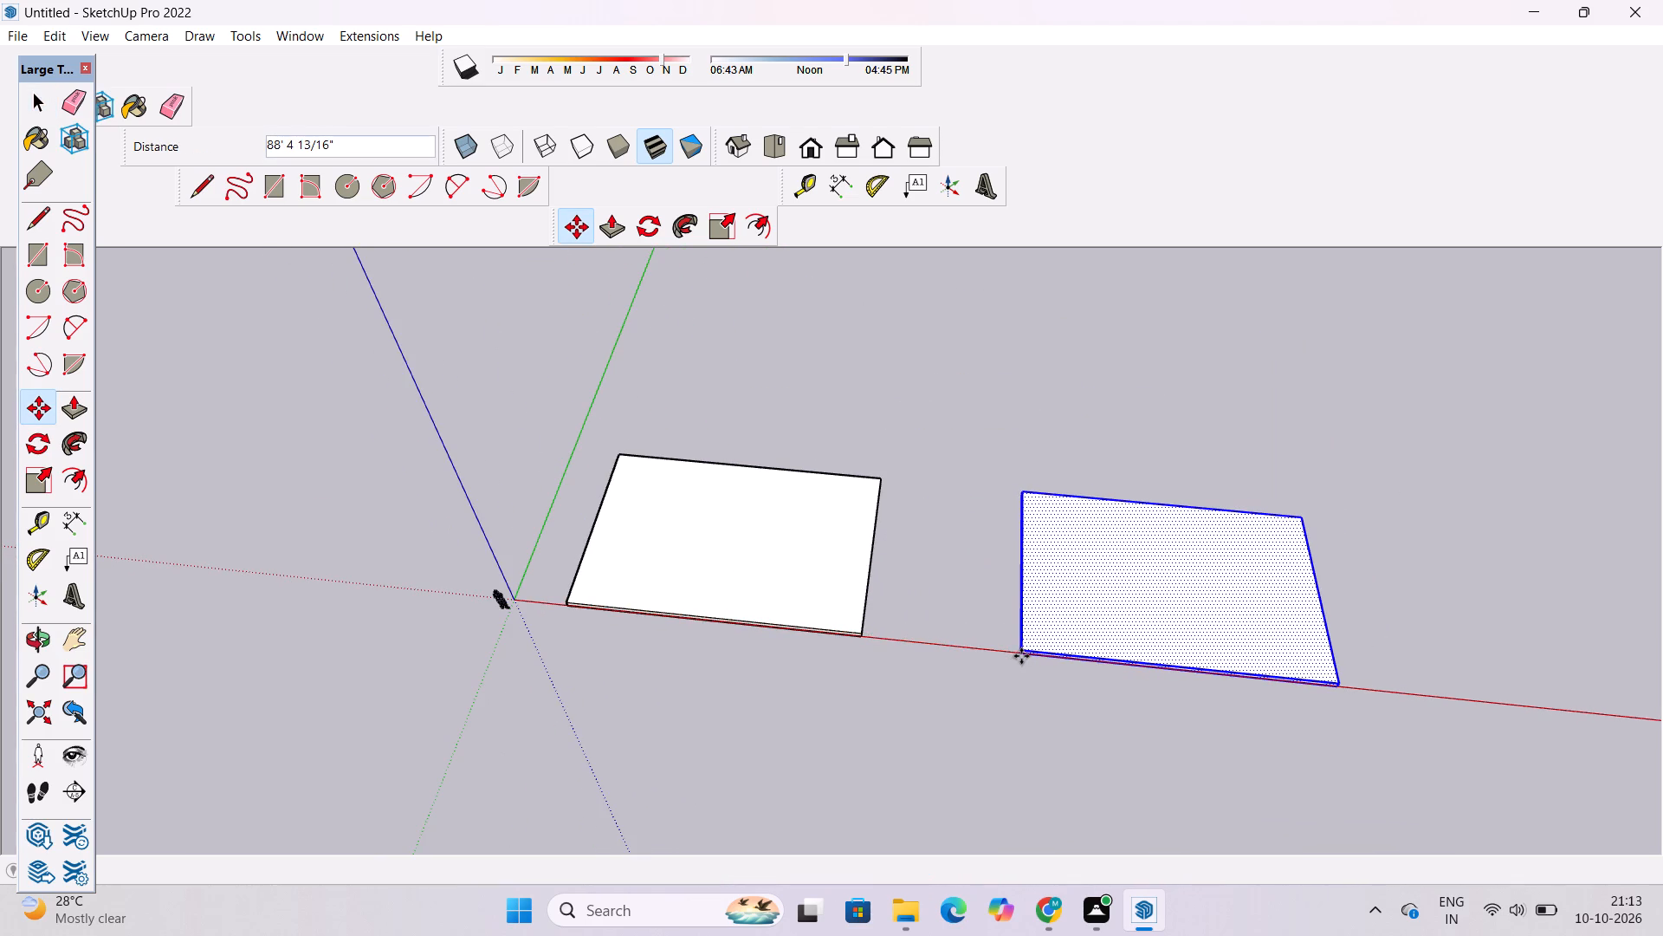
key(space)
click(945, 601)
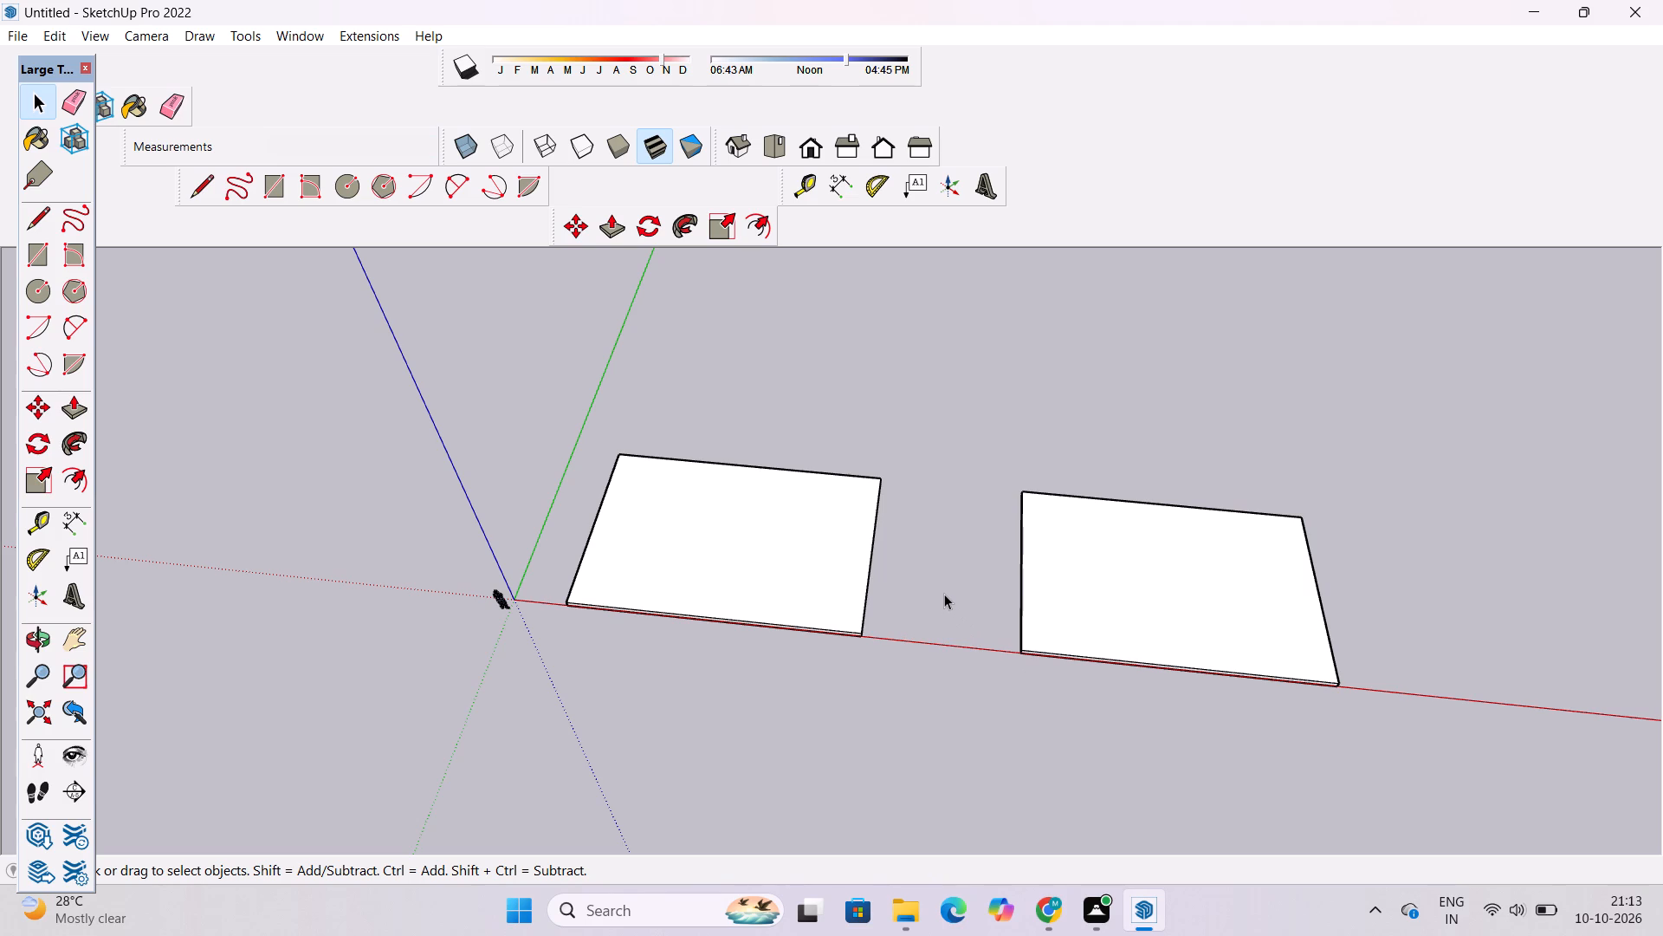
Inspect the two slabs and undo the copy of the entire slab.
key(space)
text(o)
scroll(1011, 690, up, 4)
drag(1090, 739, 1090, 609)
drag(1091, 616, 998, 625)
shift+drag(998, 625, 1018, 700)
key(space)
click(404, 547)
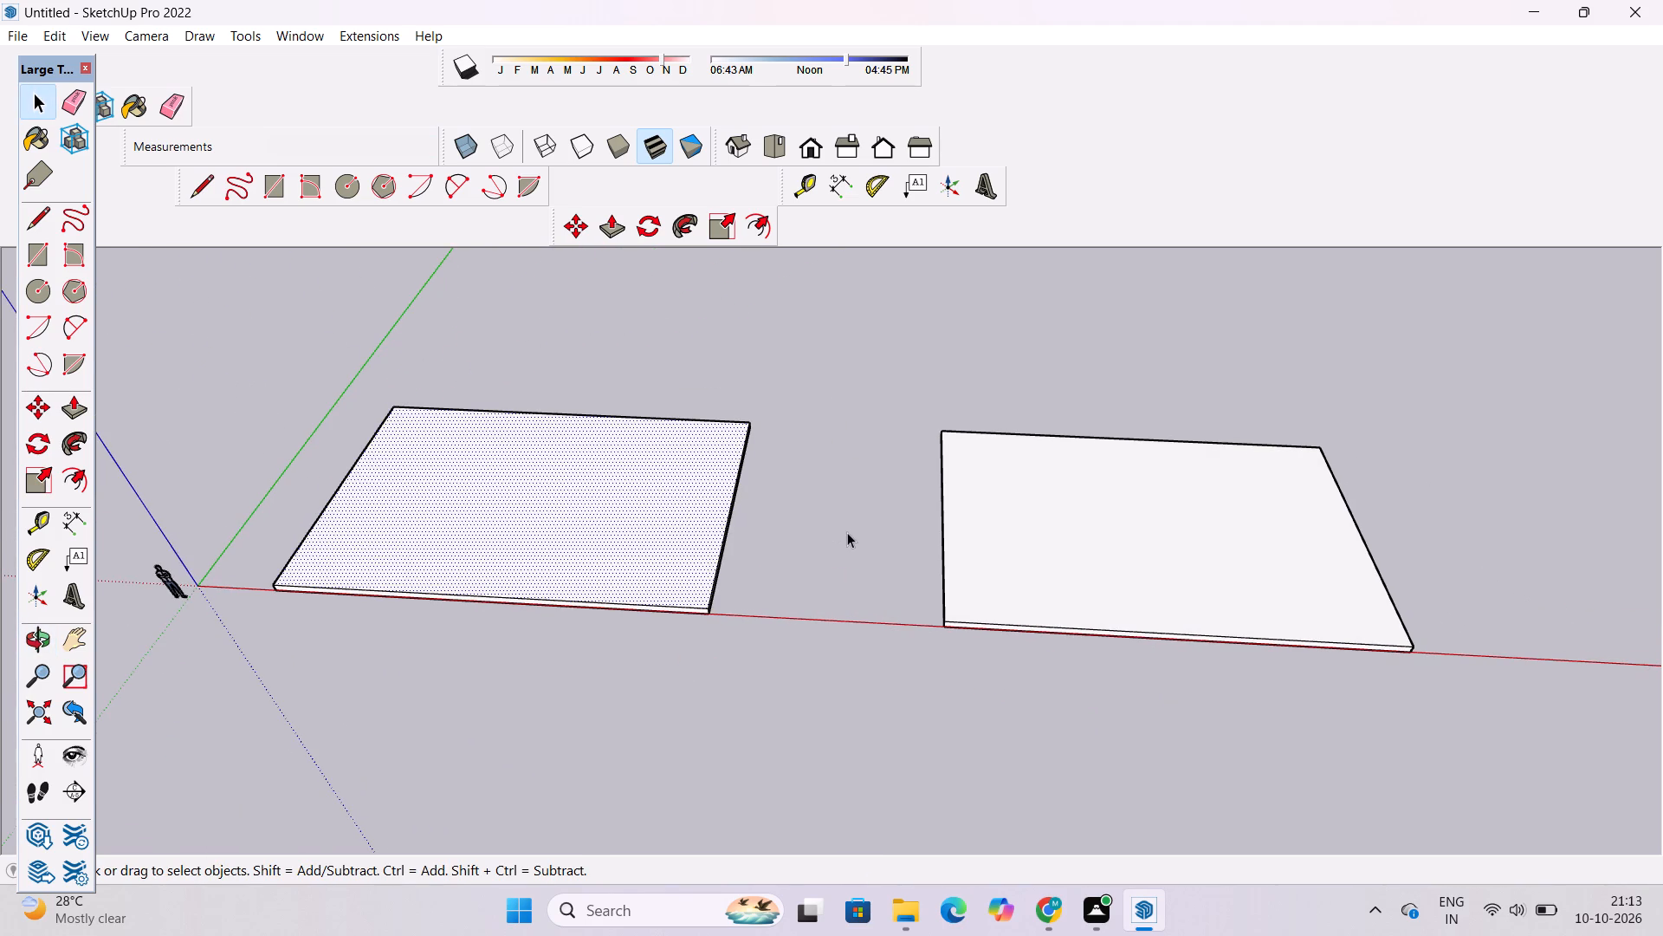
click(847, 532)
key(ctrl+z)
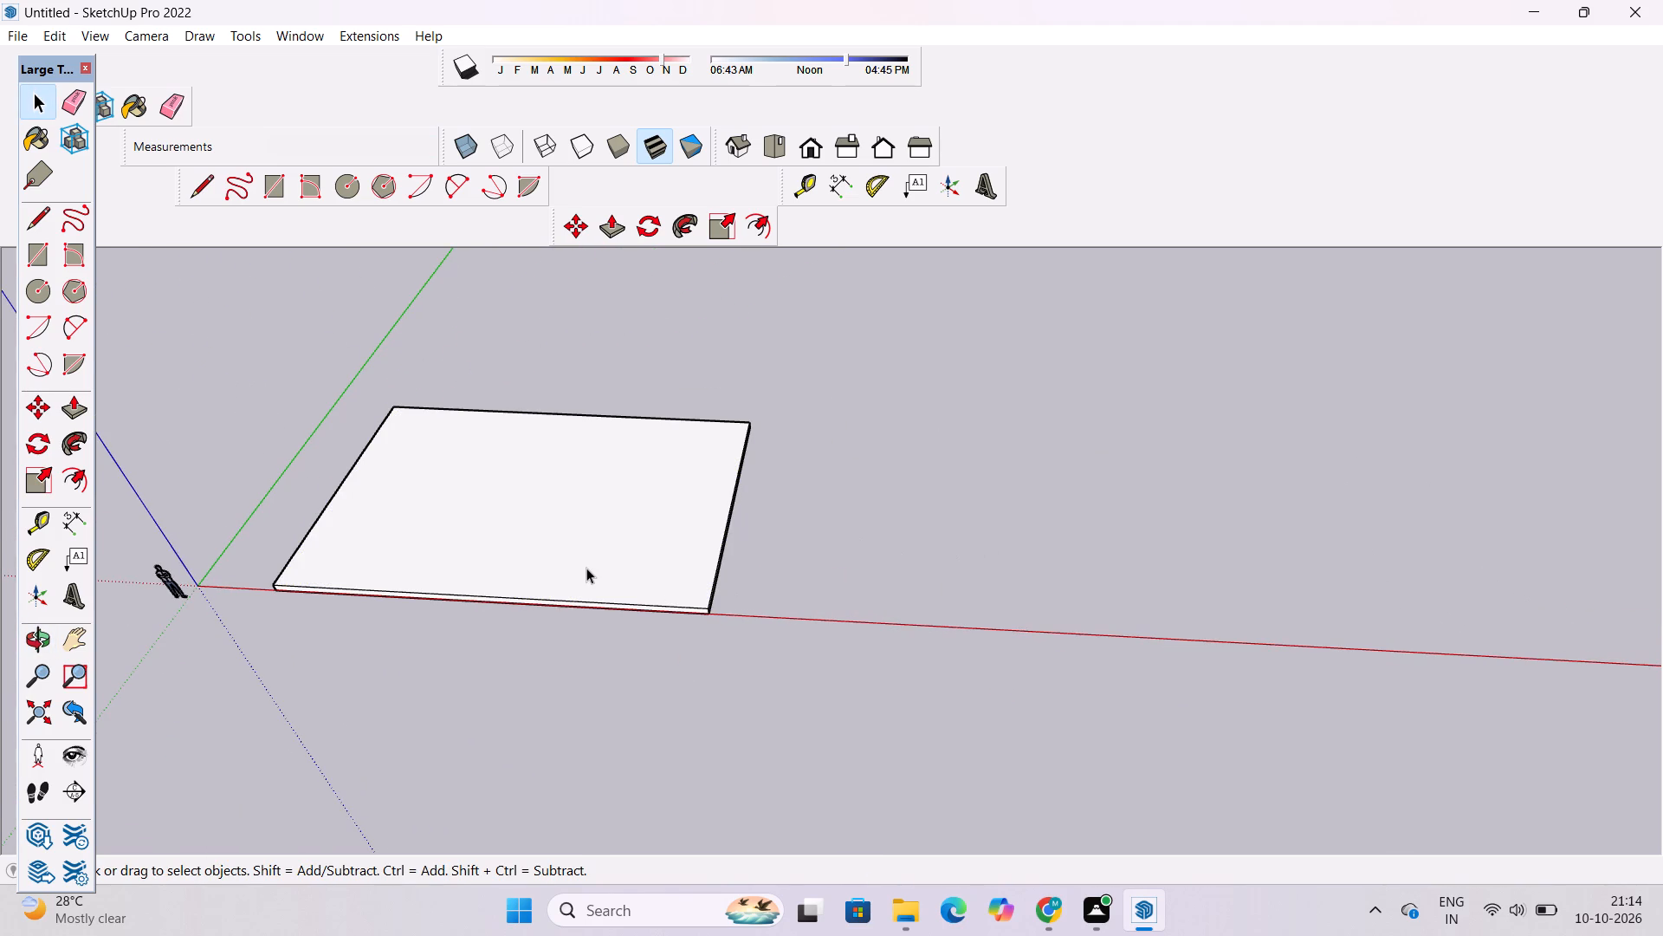
Copy only the slab's top face with its bounding edges about 110' 10" along the red axis.
double_click(586, 568)
key(m)
scroll(308, 595, up, 5)
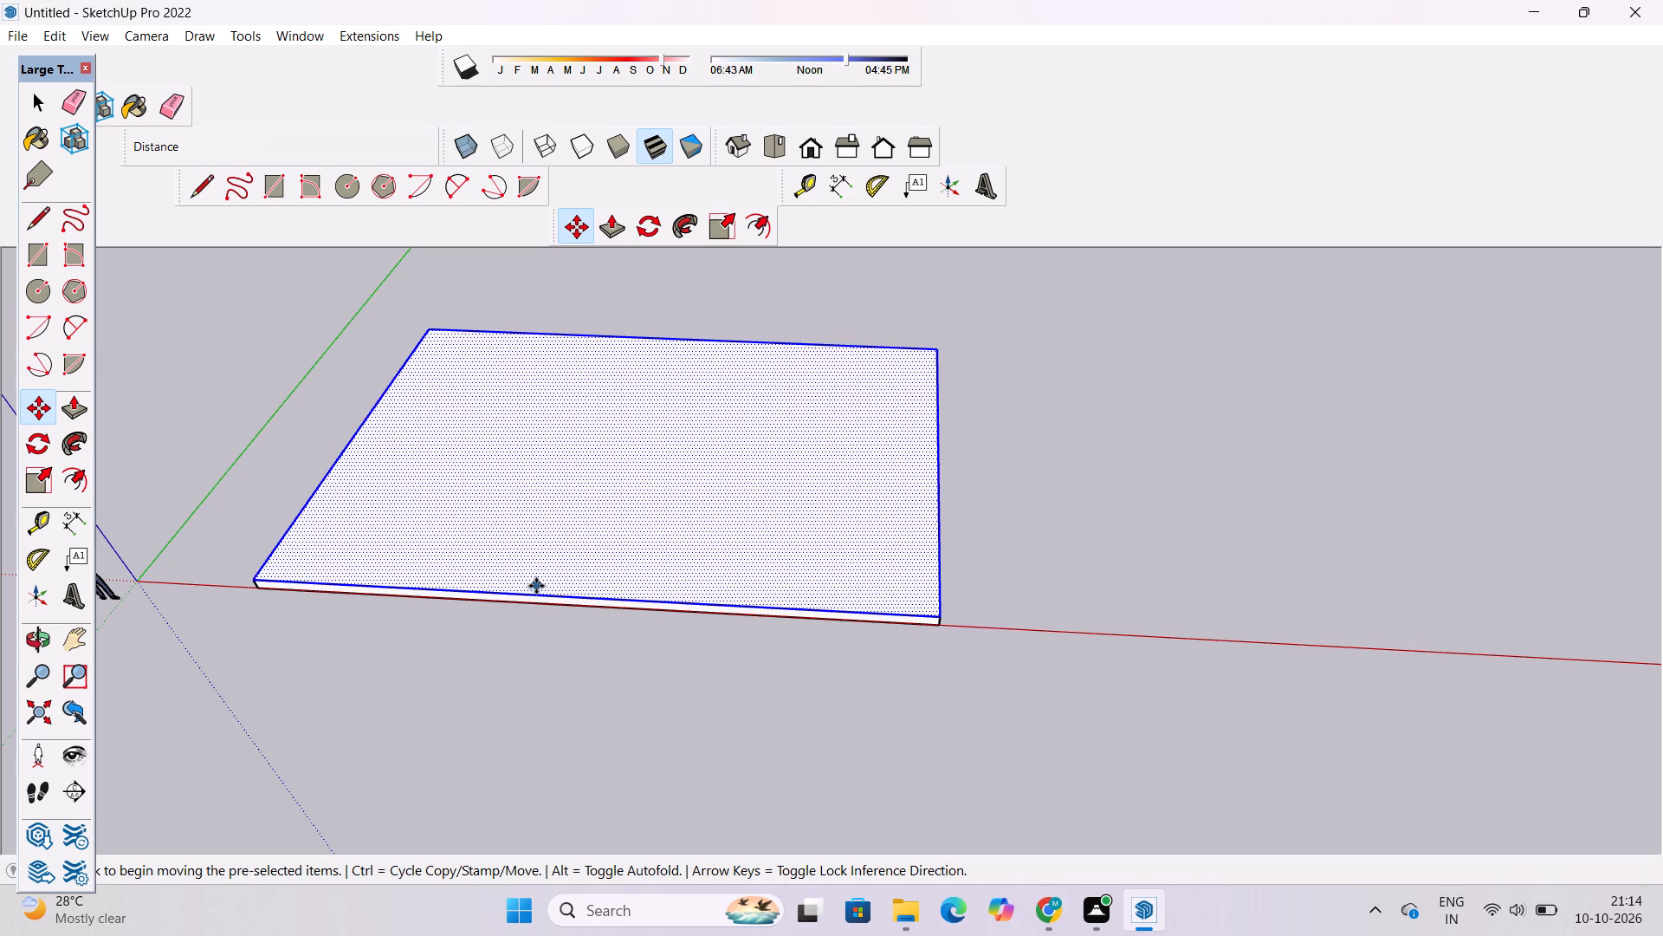
scroll(359, 552, down, 6)
scroll(359, 565, up, 1)
scroll(359, 565, down, 4)
scroll(276, 557, up, 5)
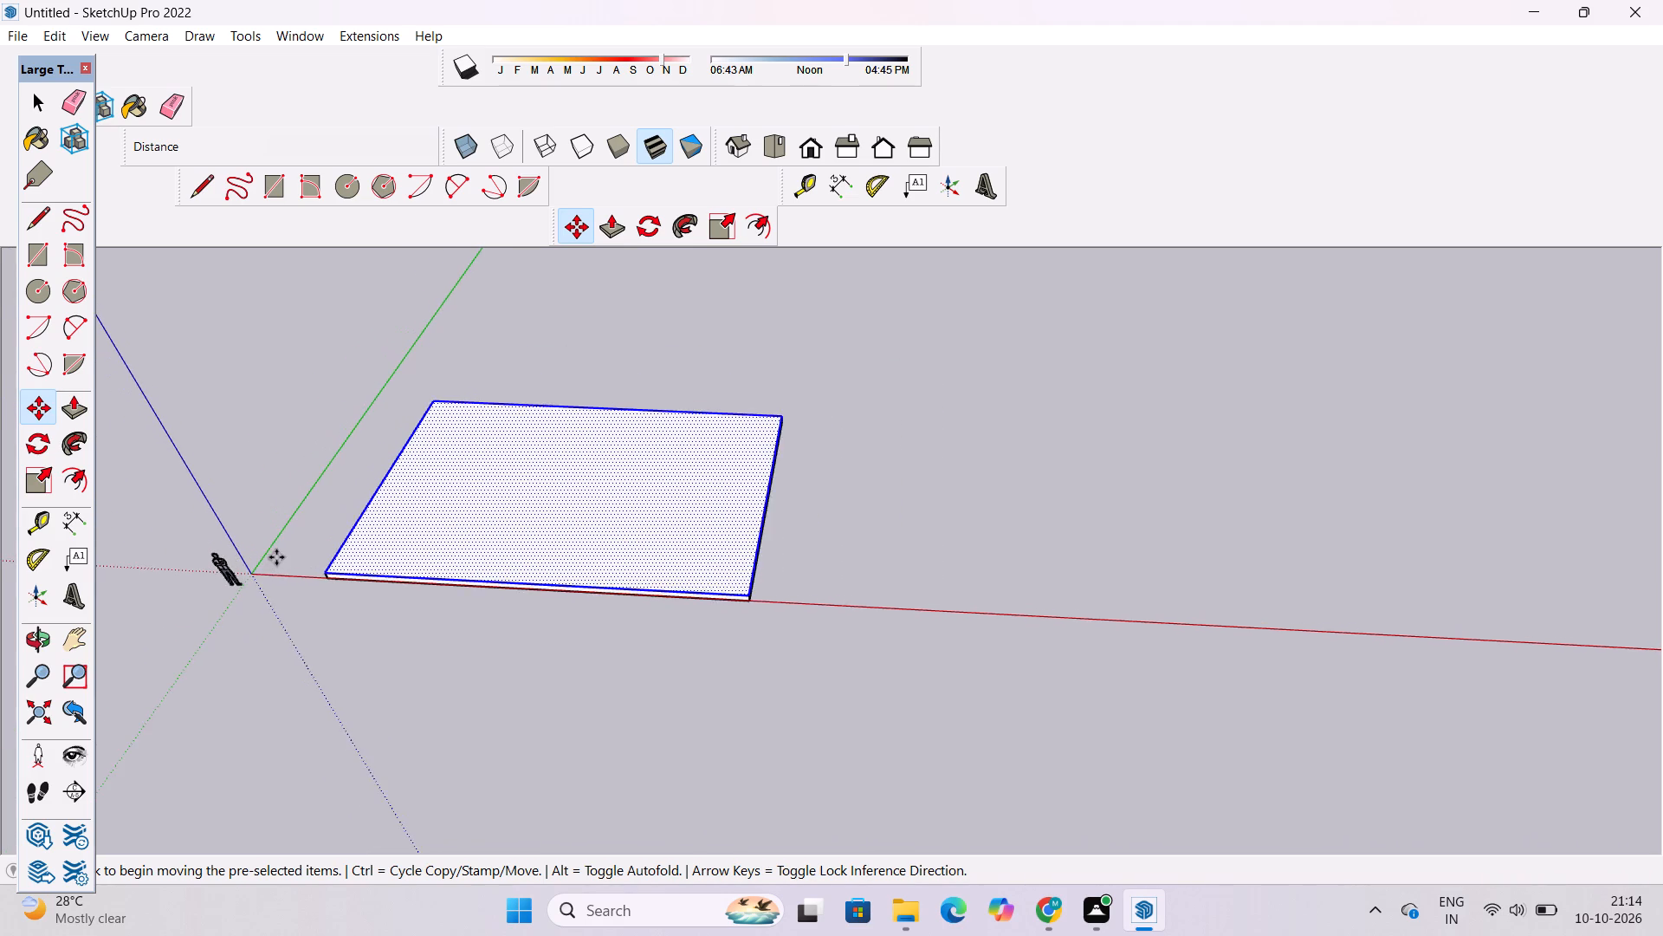
scroll(276, 557, up, 13)
scroll(320, 546, down, 9)
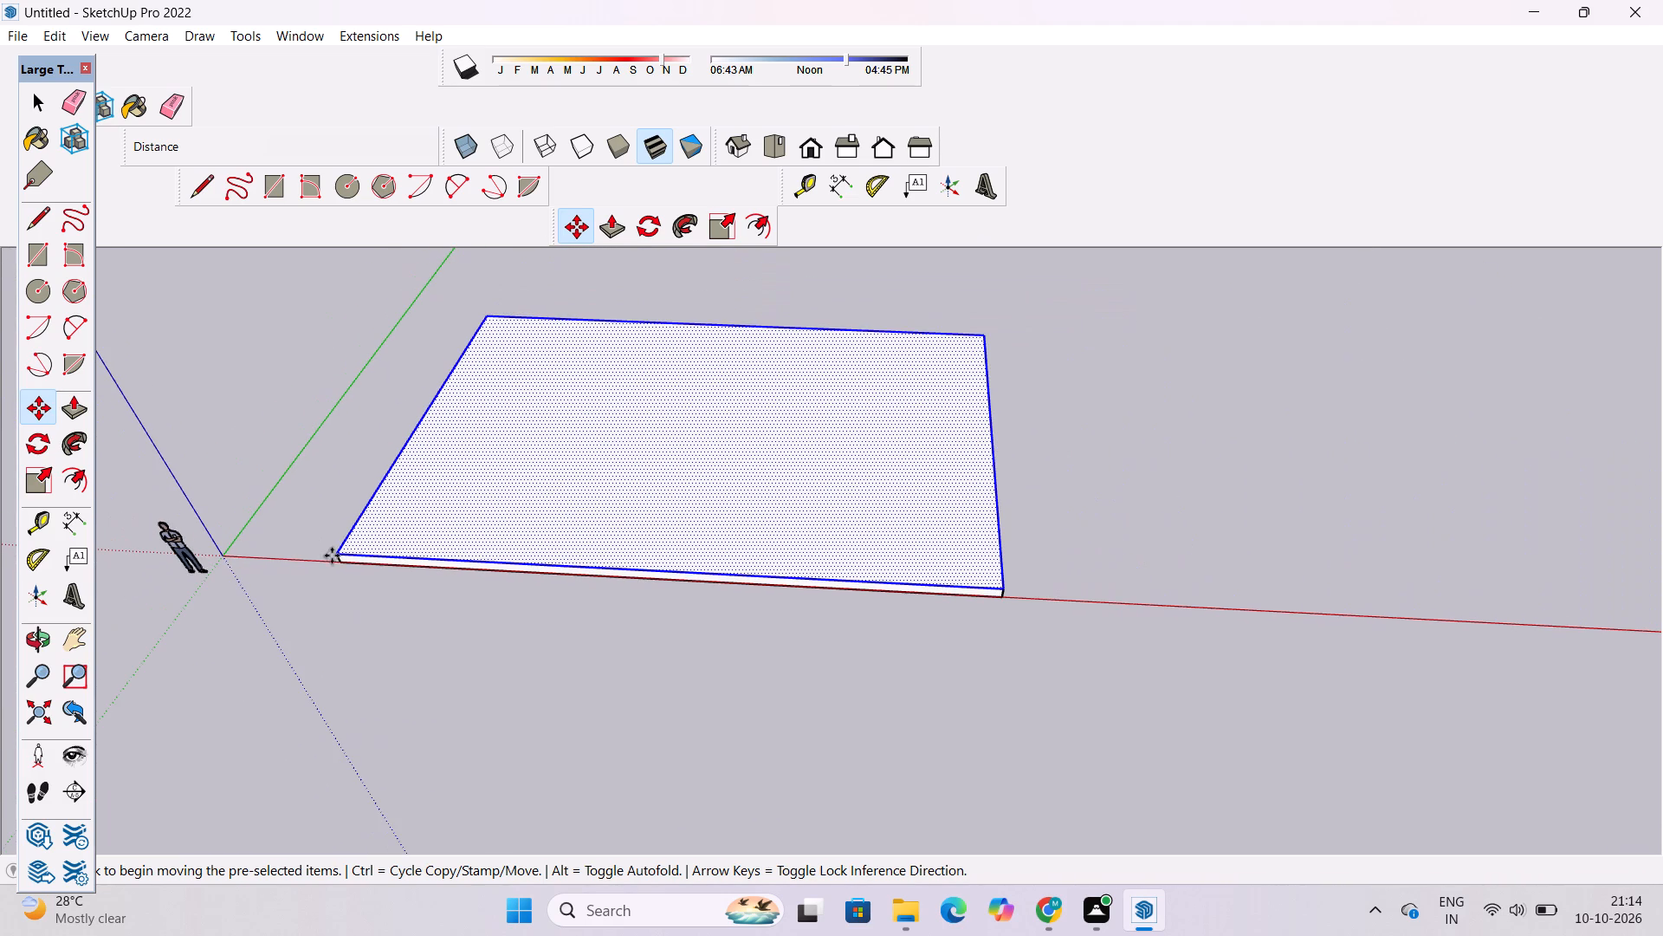
click(332, 551)
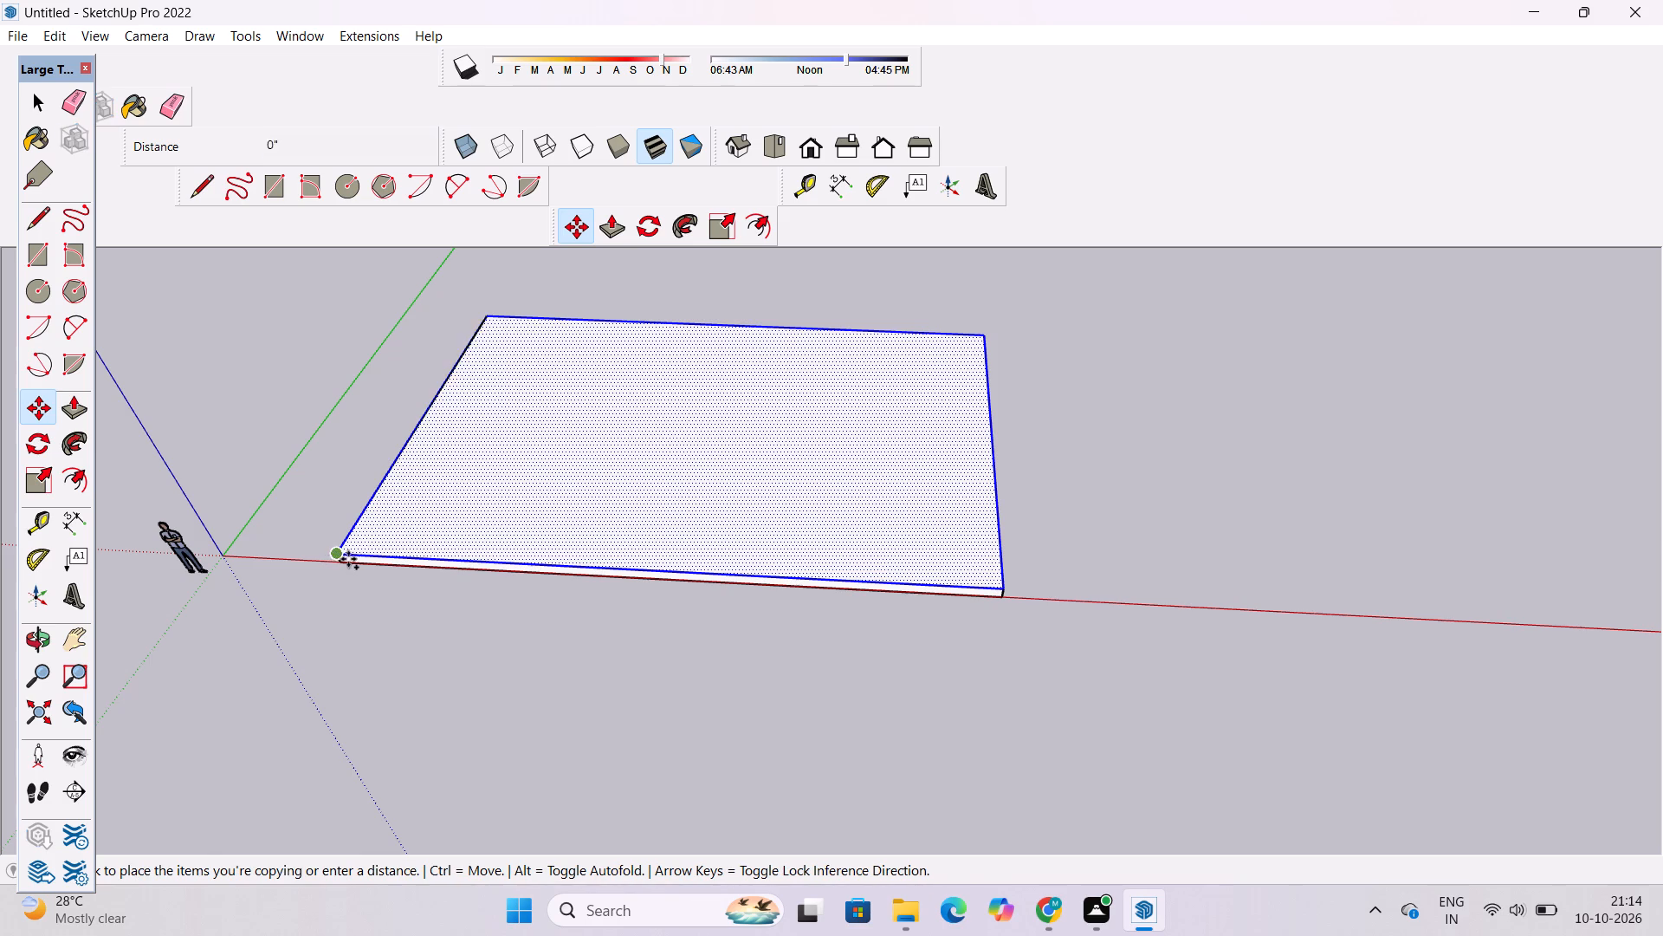
scroll(329, 559, down, 5)
scroll(717, 542, down, 7)
click(977, 569)
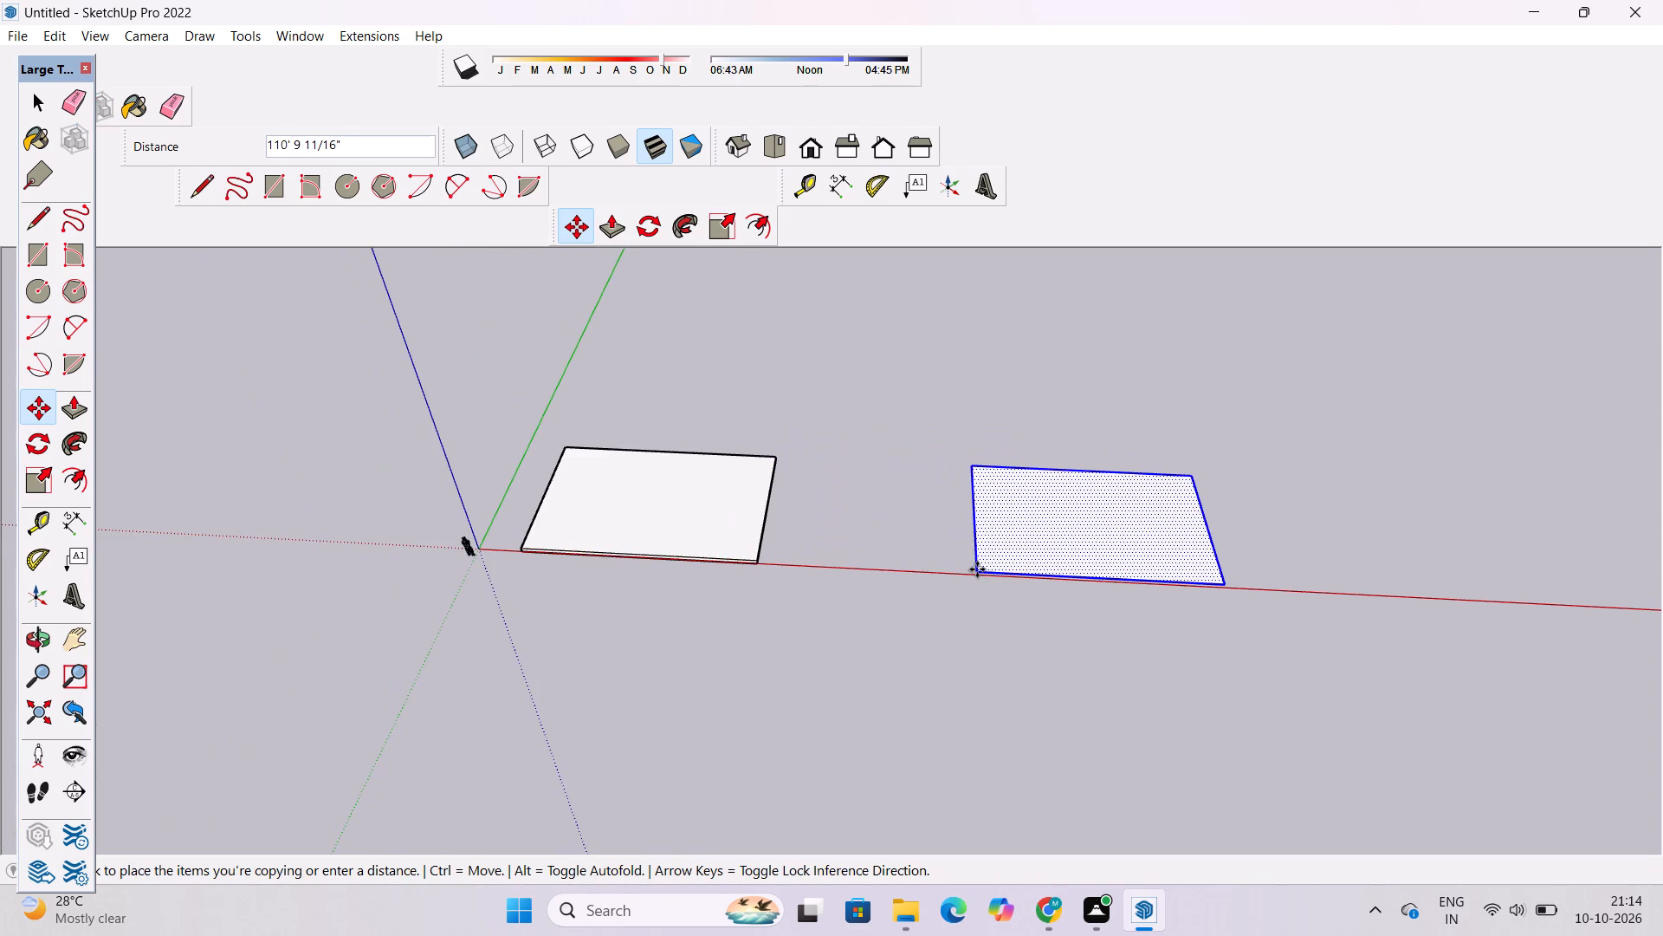
key(space)
click(891, 527)
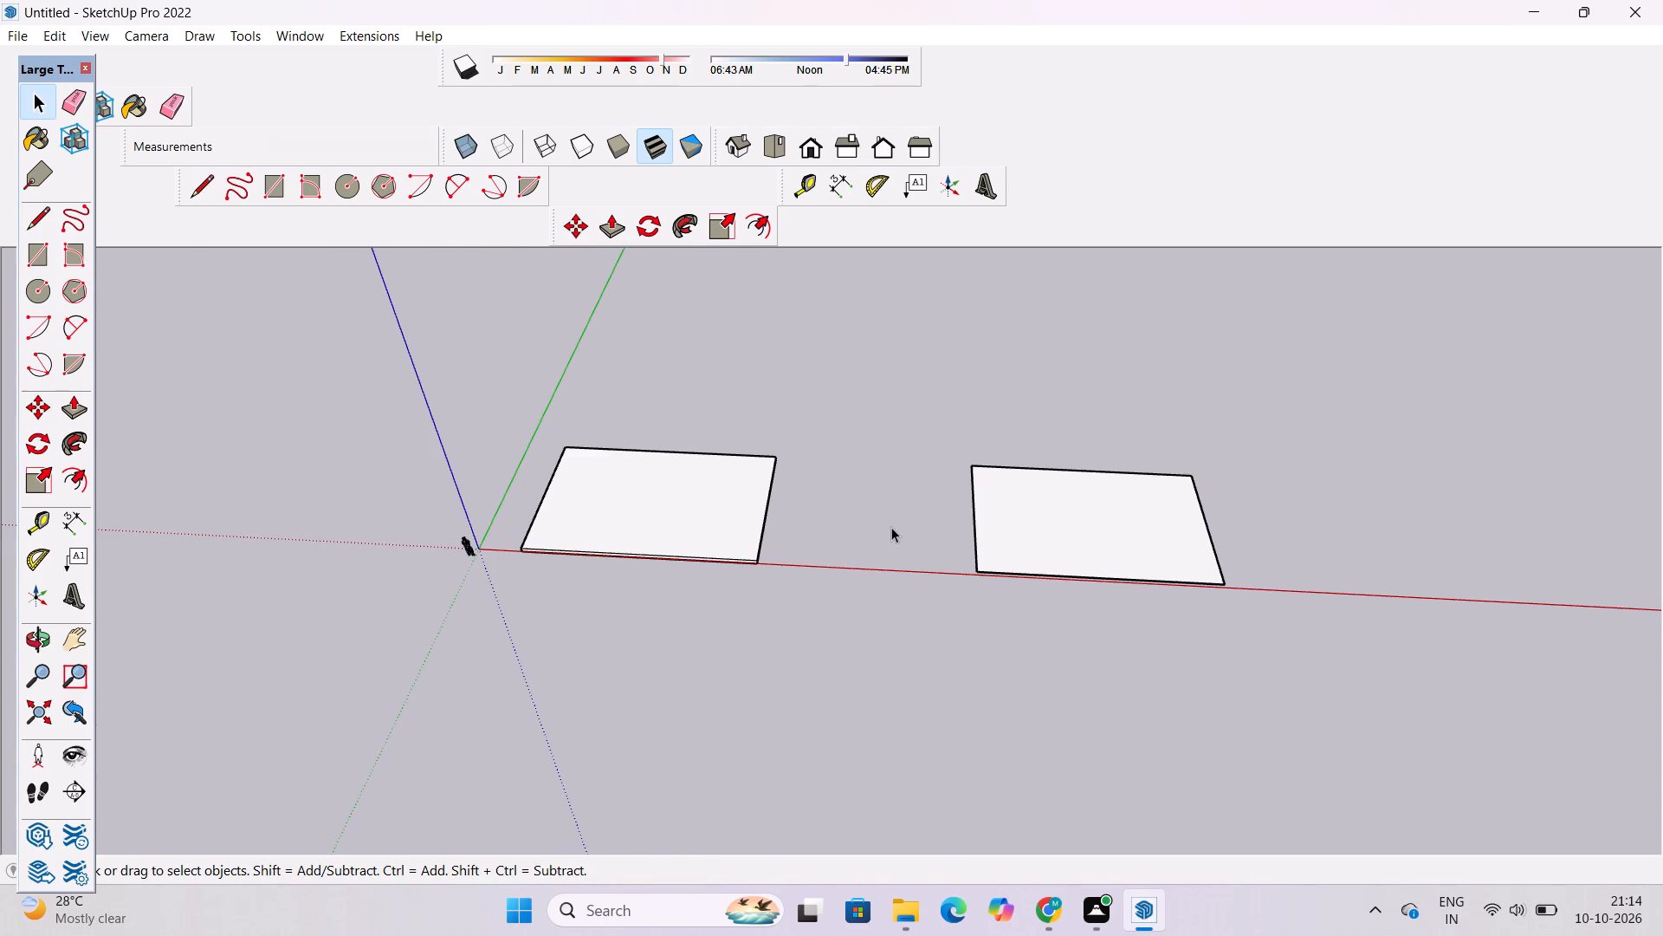
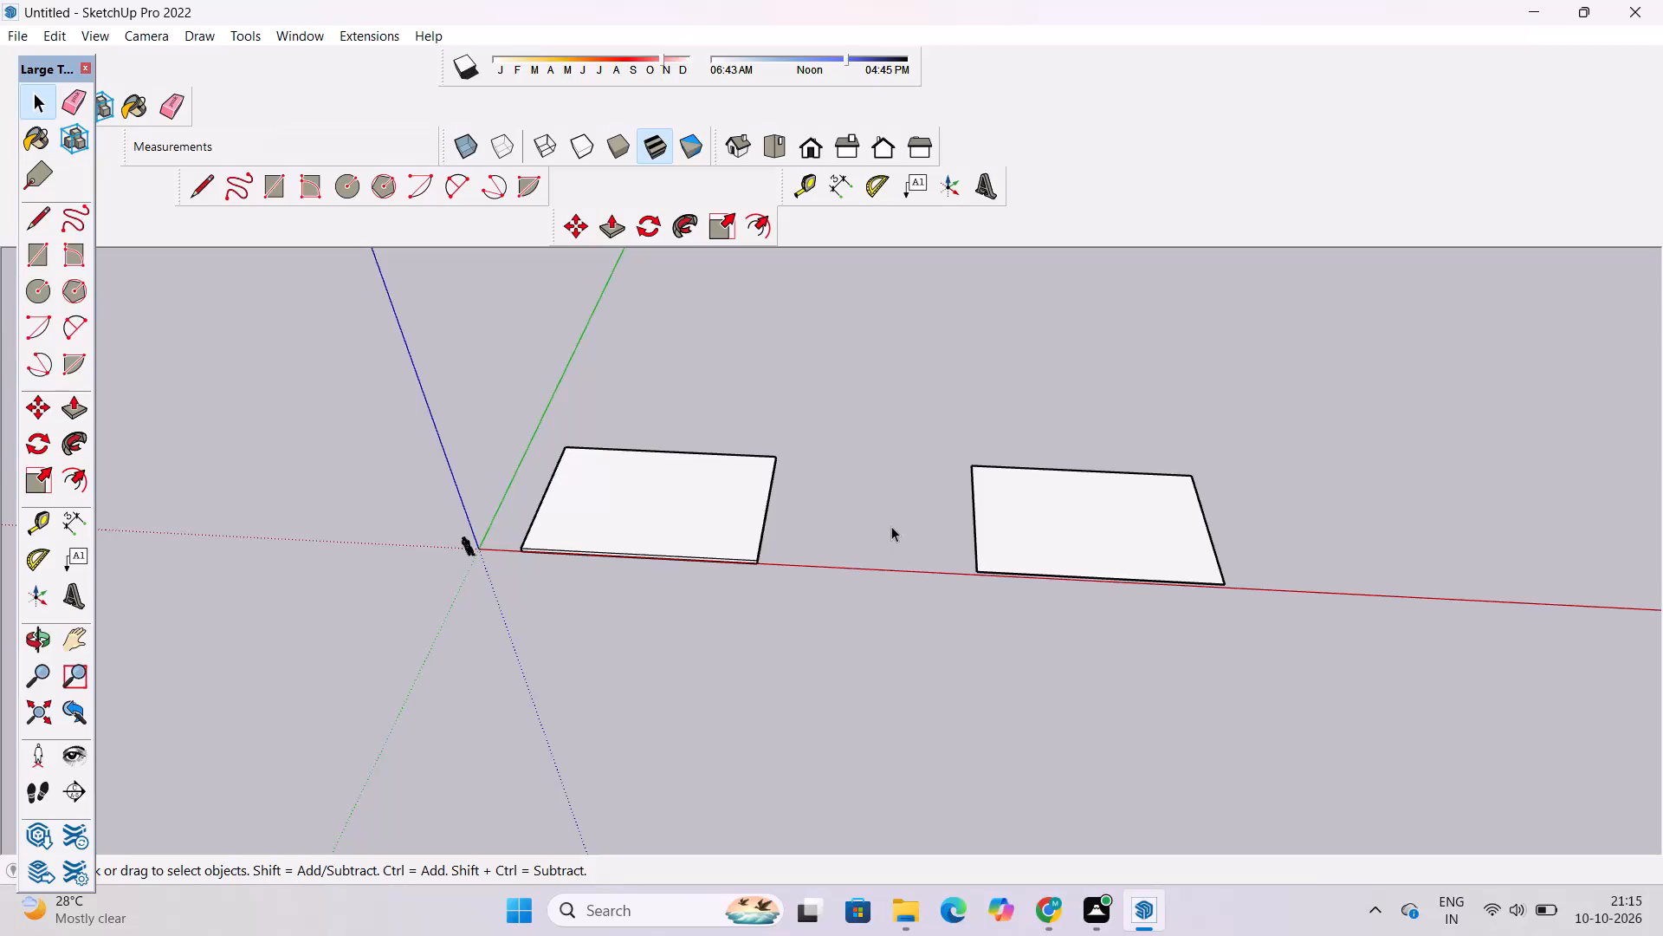
Examine the original slab and the copied top face beside it along the red axis.
key(o)
scroll(663, 595, down, 3)
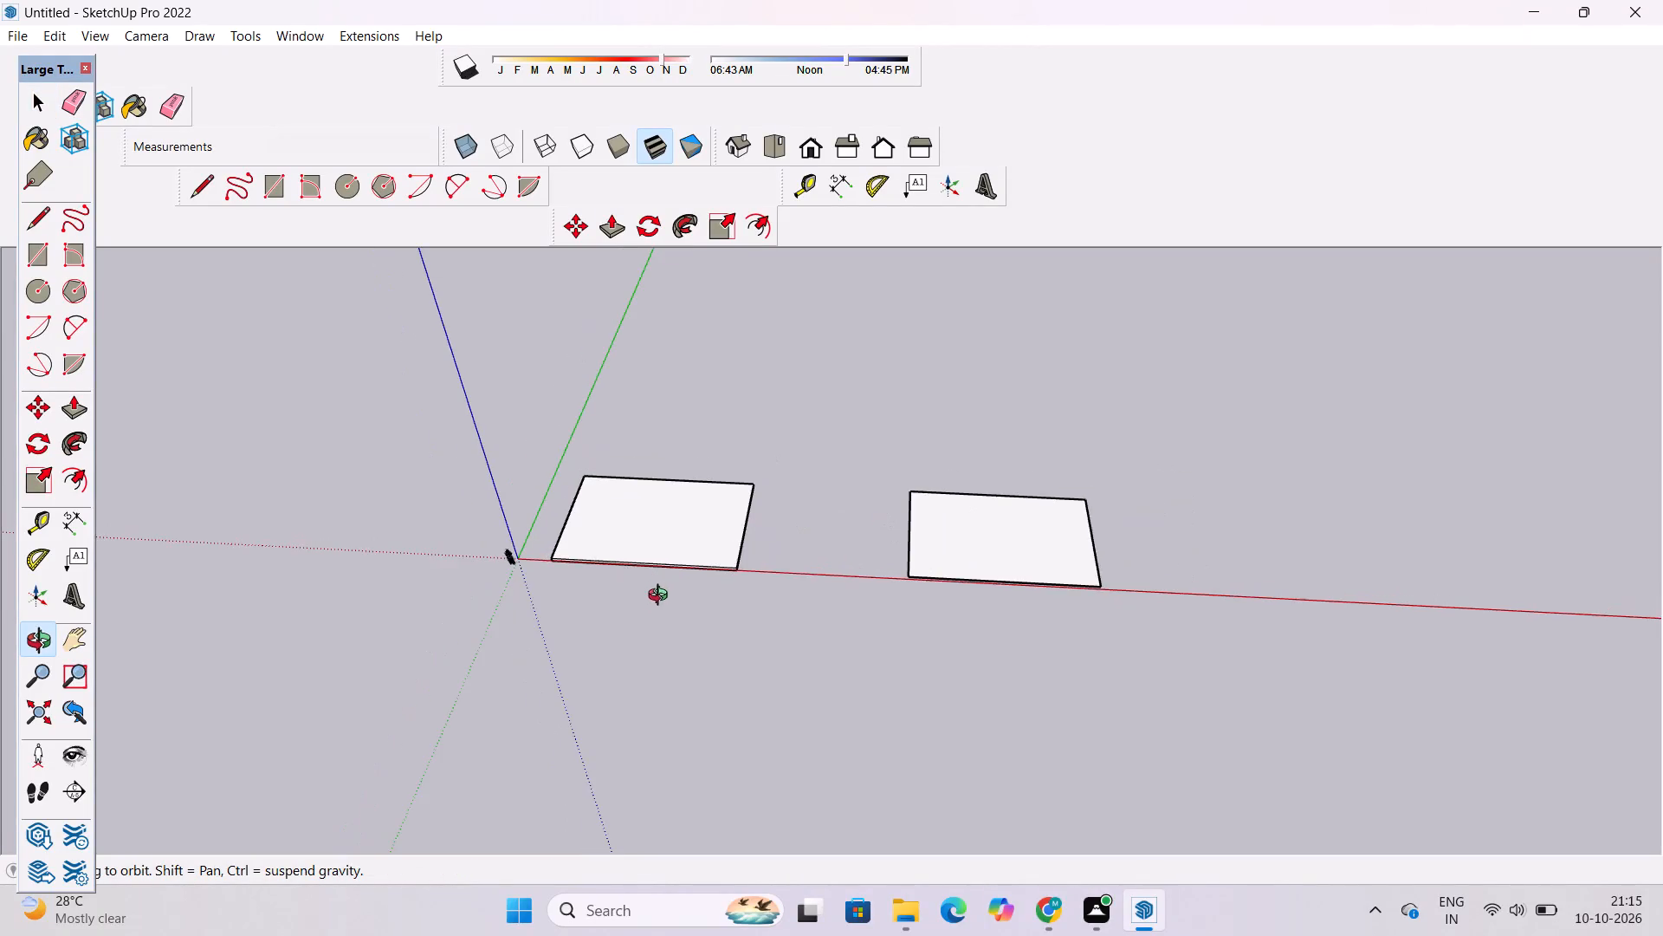
drag(659, 609, 704, 634)
scroll(708, 639, up, 5)
shift+drag(717, 607, 675, 574)
scroll(672, 573, up, 3)
shift+drag(672, 573, 702, 573)
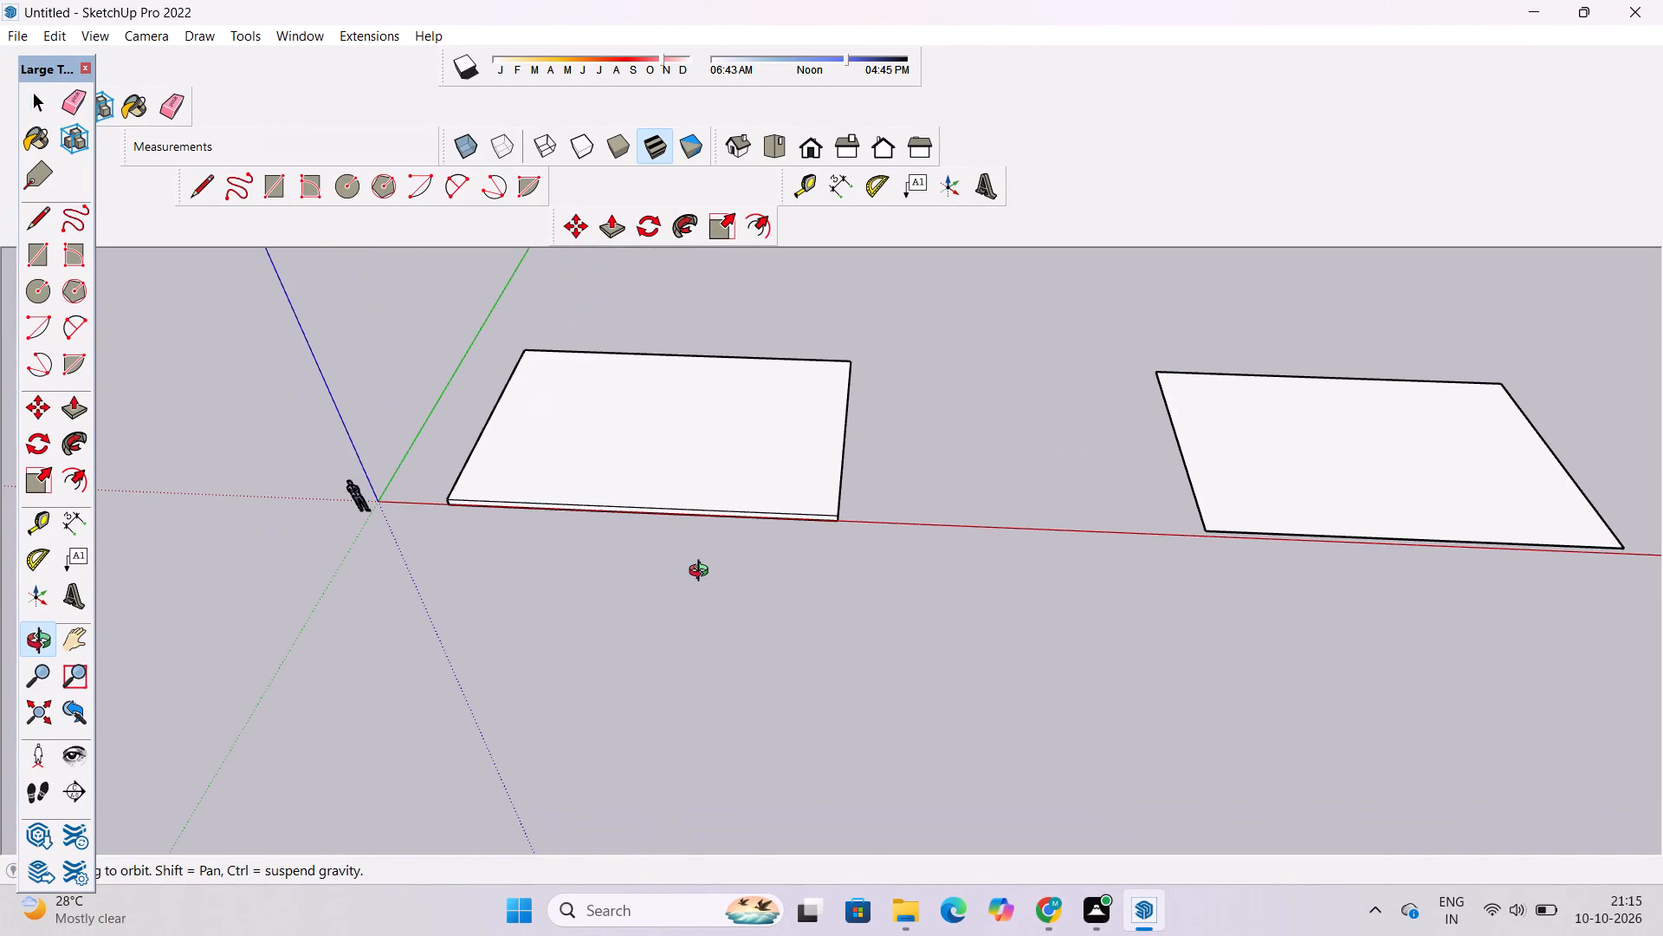
scroll(705, 569, down, 6)
shift+drag(702, 537, 707, 545)
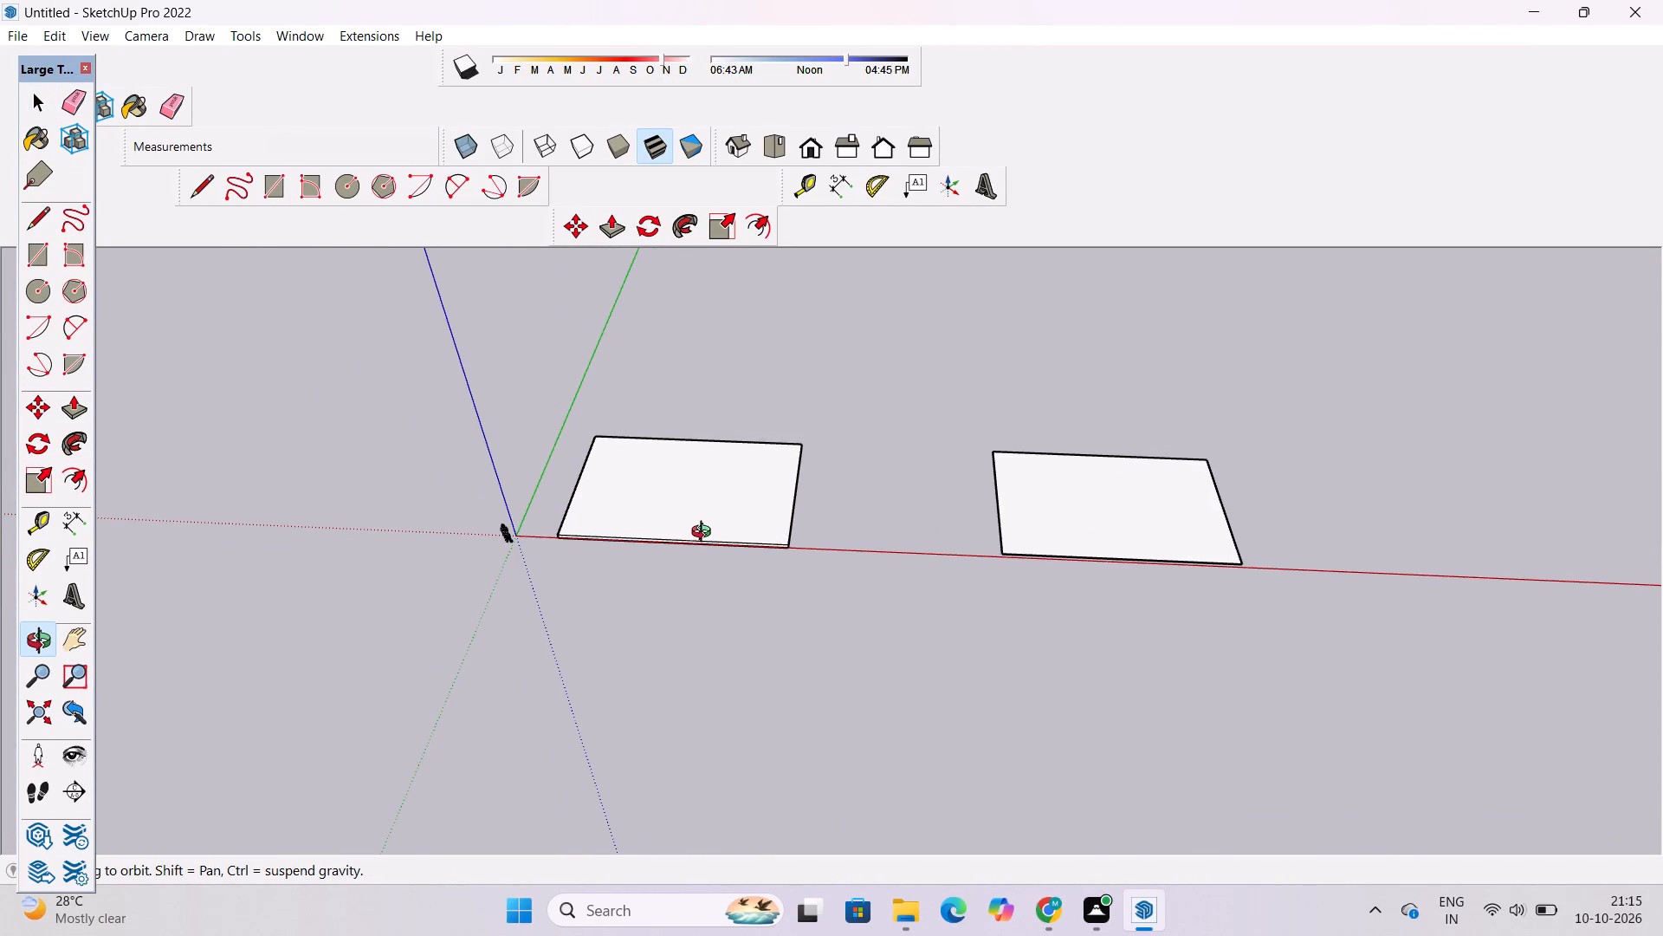
shift+drag(705, 534, 715, 570)
shift+drag(715, 570, 650, 500)
shift+scroll(715, 489, up, 4)
shift+drag(715, 490, 637, 491)
shift+scroll(637, 491, down, 7)
shift+drag(669, 495, 573, 495)
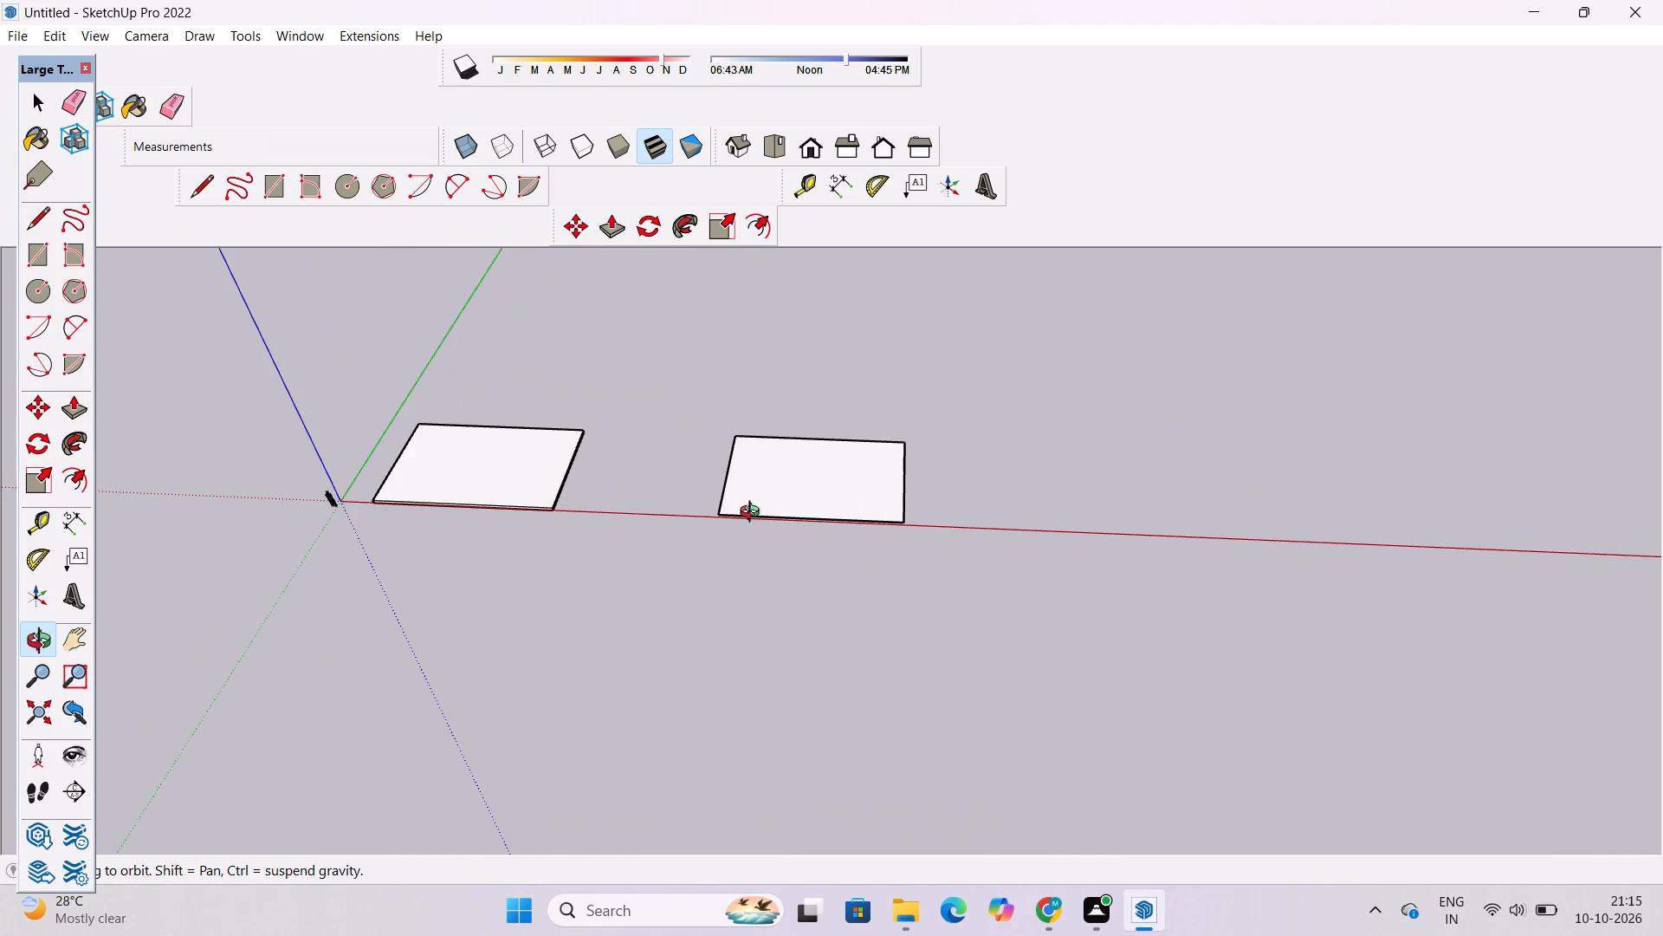
key(space)
click(1040, 505)
scroll(622, 536, up, 11)
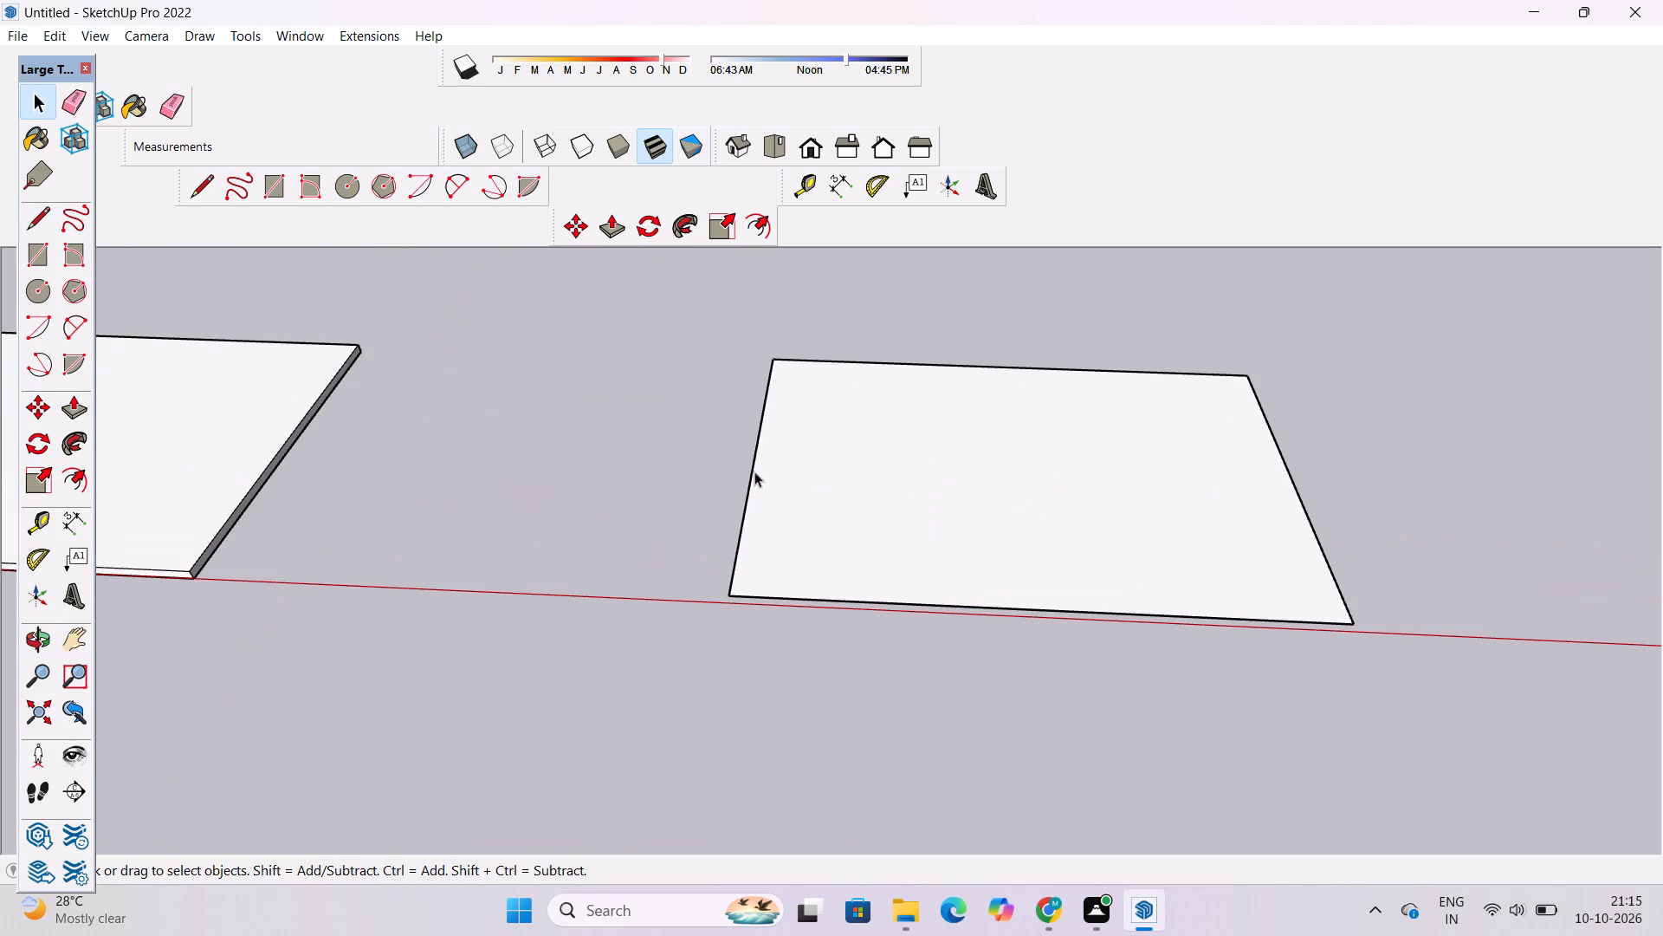
click(663, 466)
key(o)
scroll(662, 466, down, 4)
shift+drag(666, 522, 697, 495)
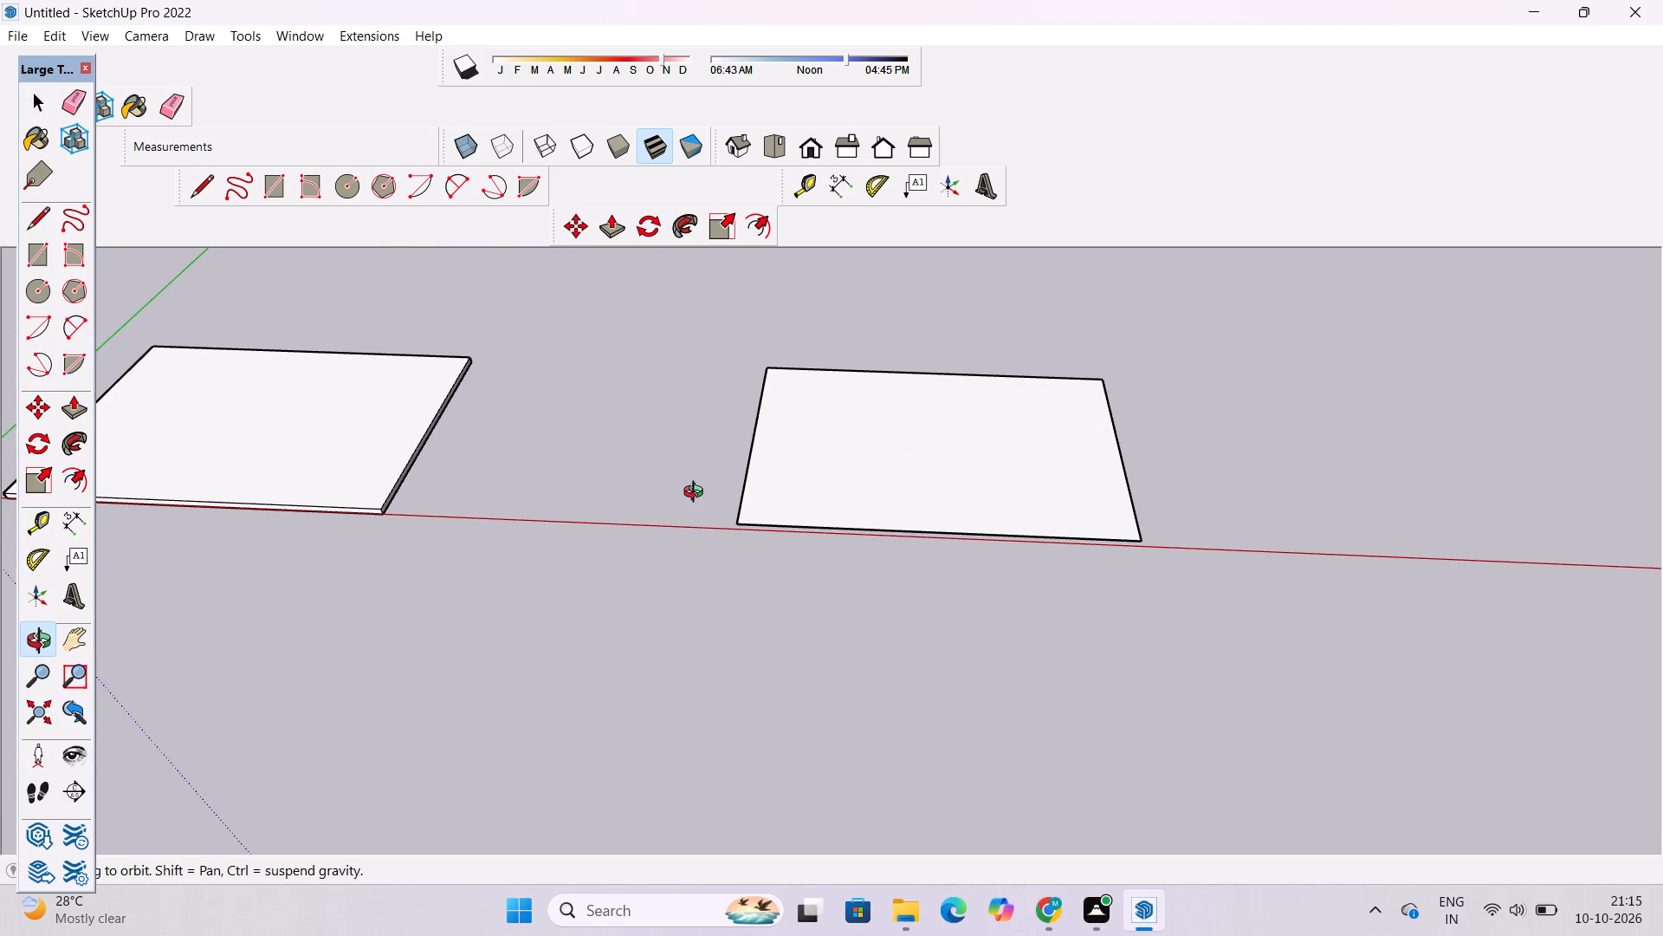
scroll(697, 494, down, 3)
shift+drag(696, 484, 768, 536)
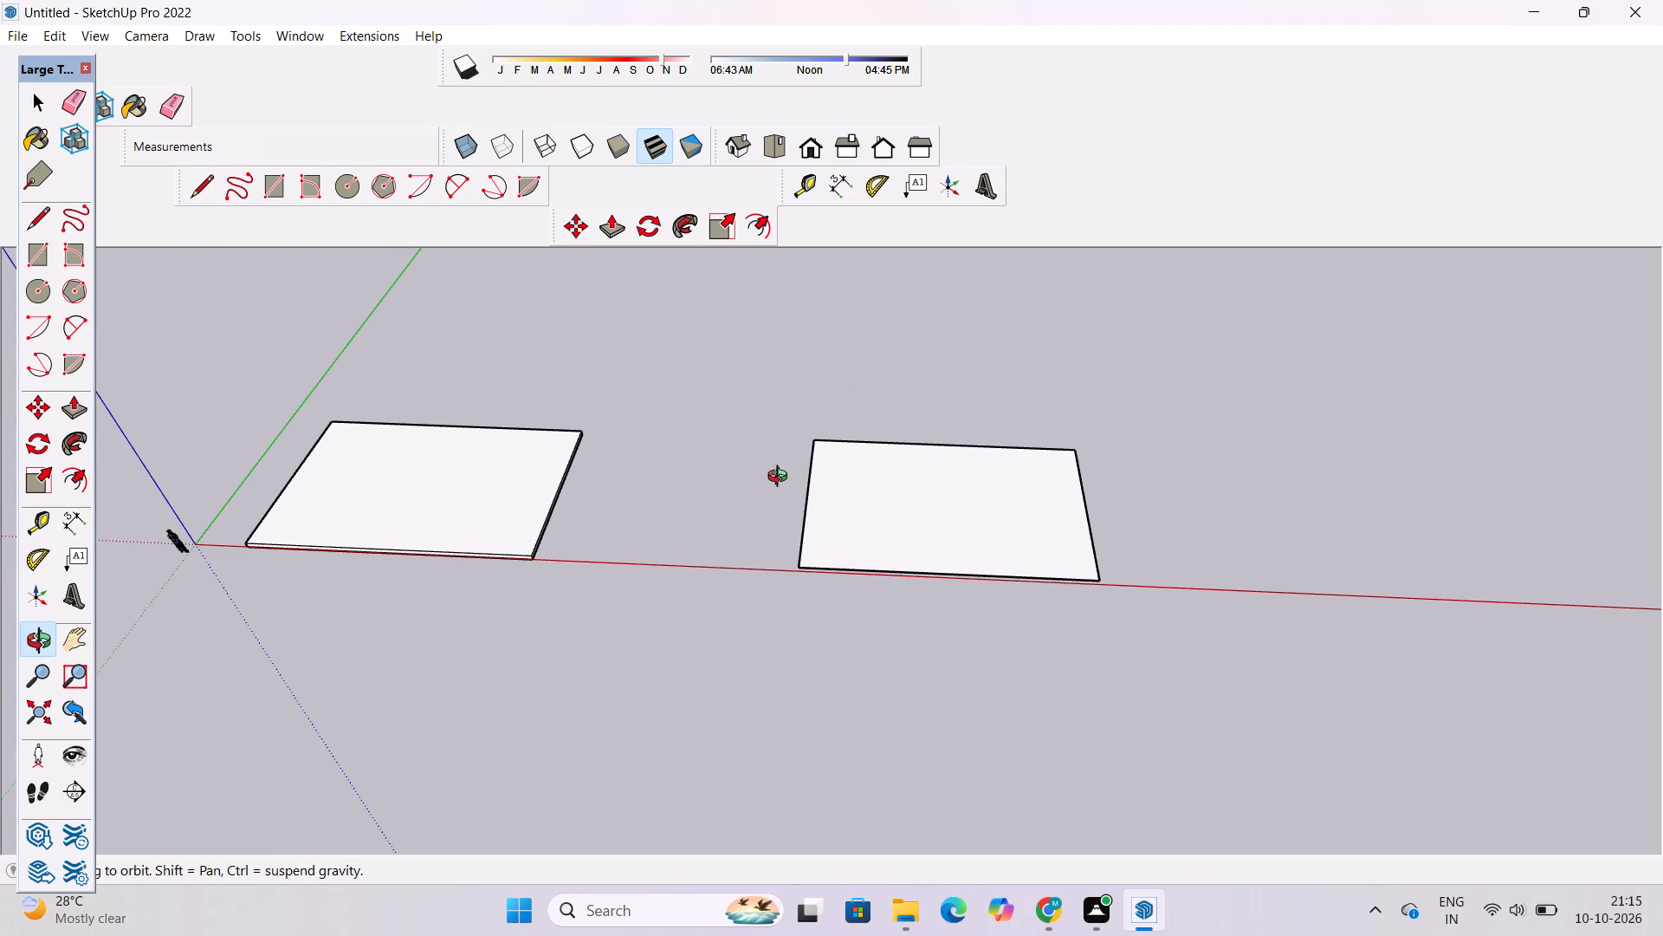
scroll(792, 628, down, 4)
shift+drag(792, 628, 788, 582)
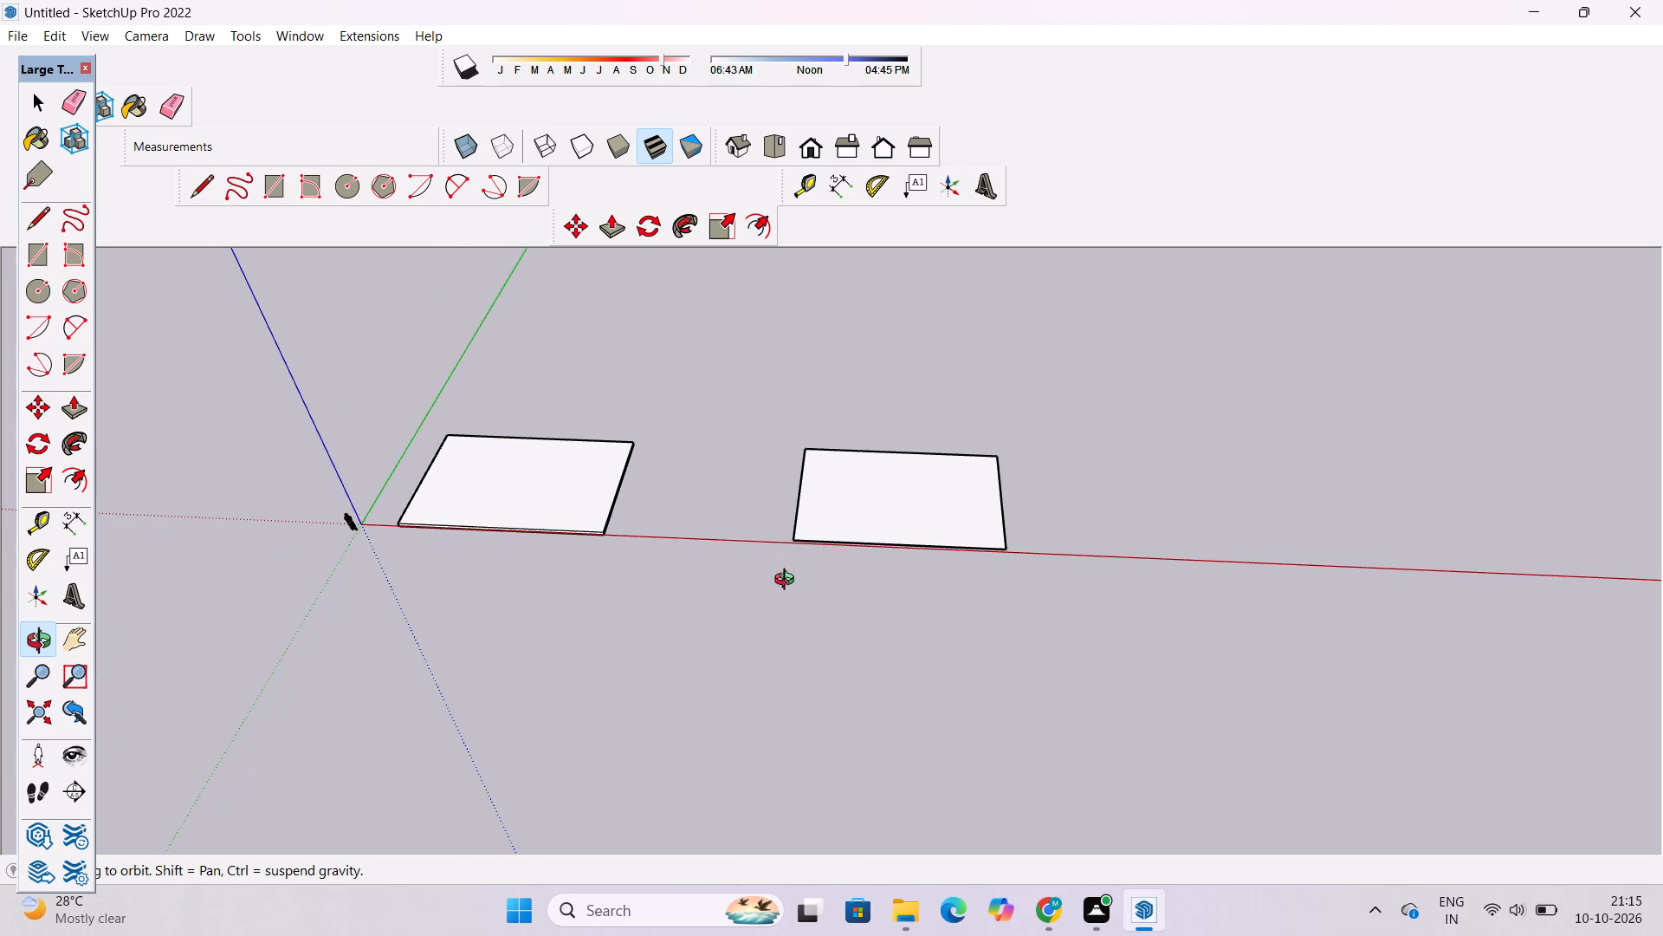
shift+drag(788, 562, 779, 588)
shift+scroll(779, 588, up, 5)
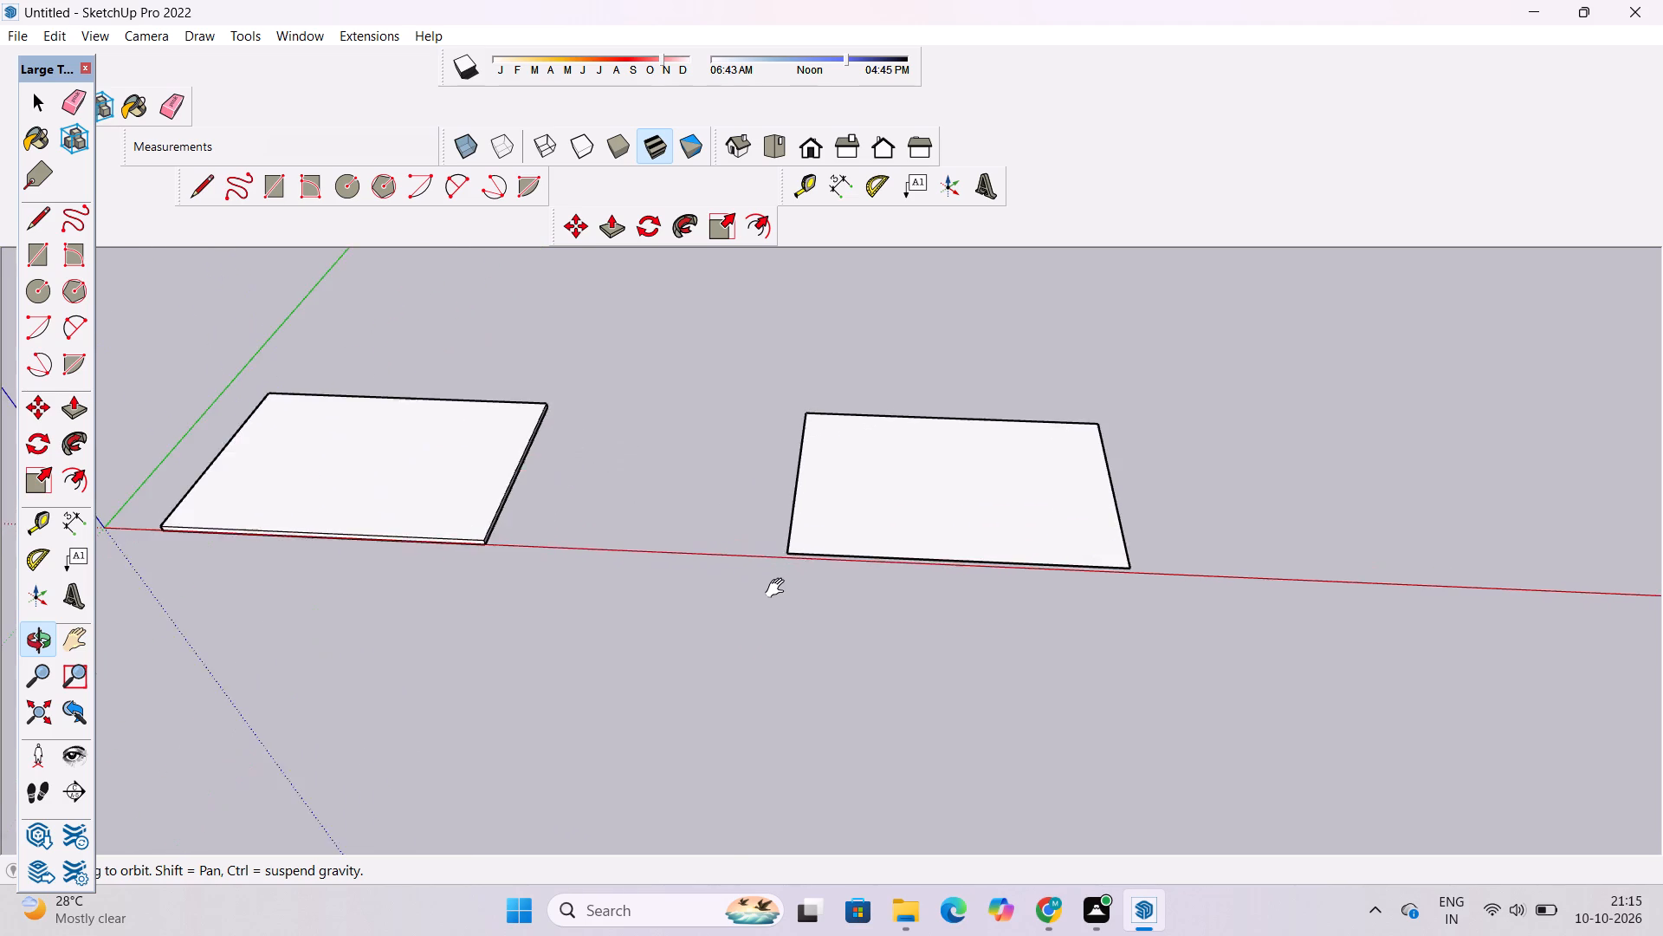
shift+click(800, 552)
shift+scroll(799, 546, down, 7)
drag(619, 622, 780, 648)
shift+scroll(764, 614, up, 4)
shift+click(747, 600)
key(space)
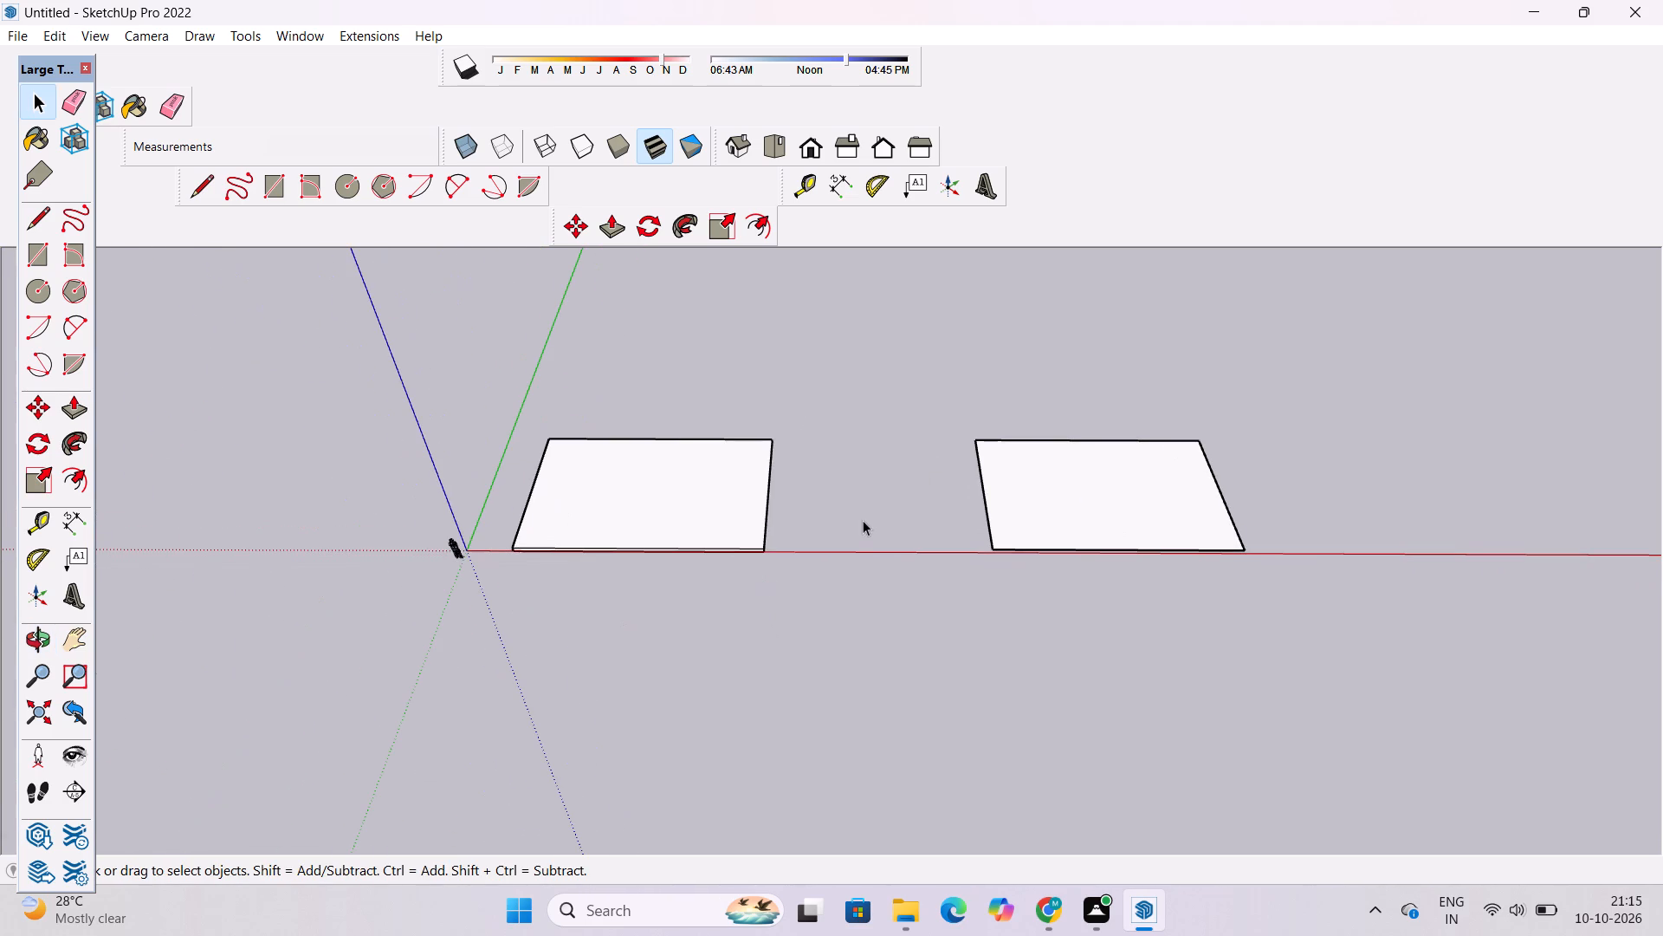
click(870, 515)
key(o)
scroll(866, 554, up, 2)
shift+drag(1152, 543, 936, 549)
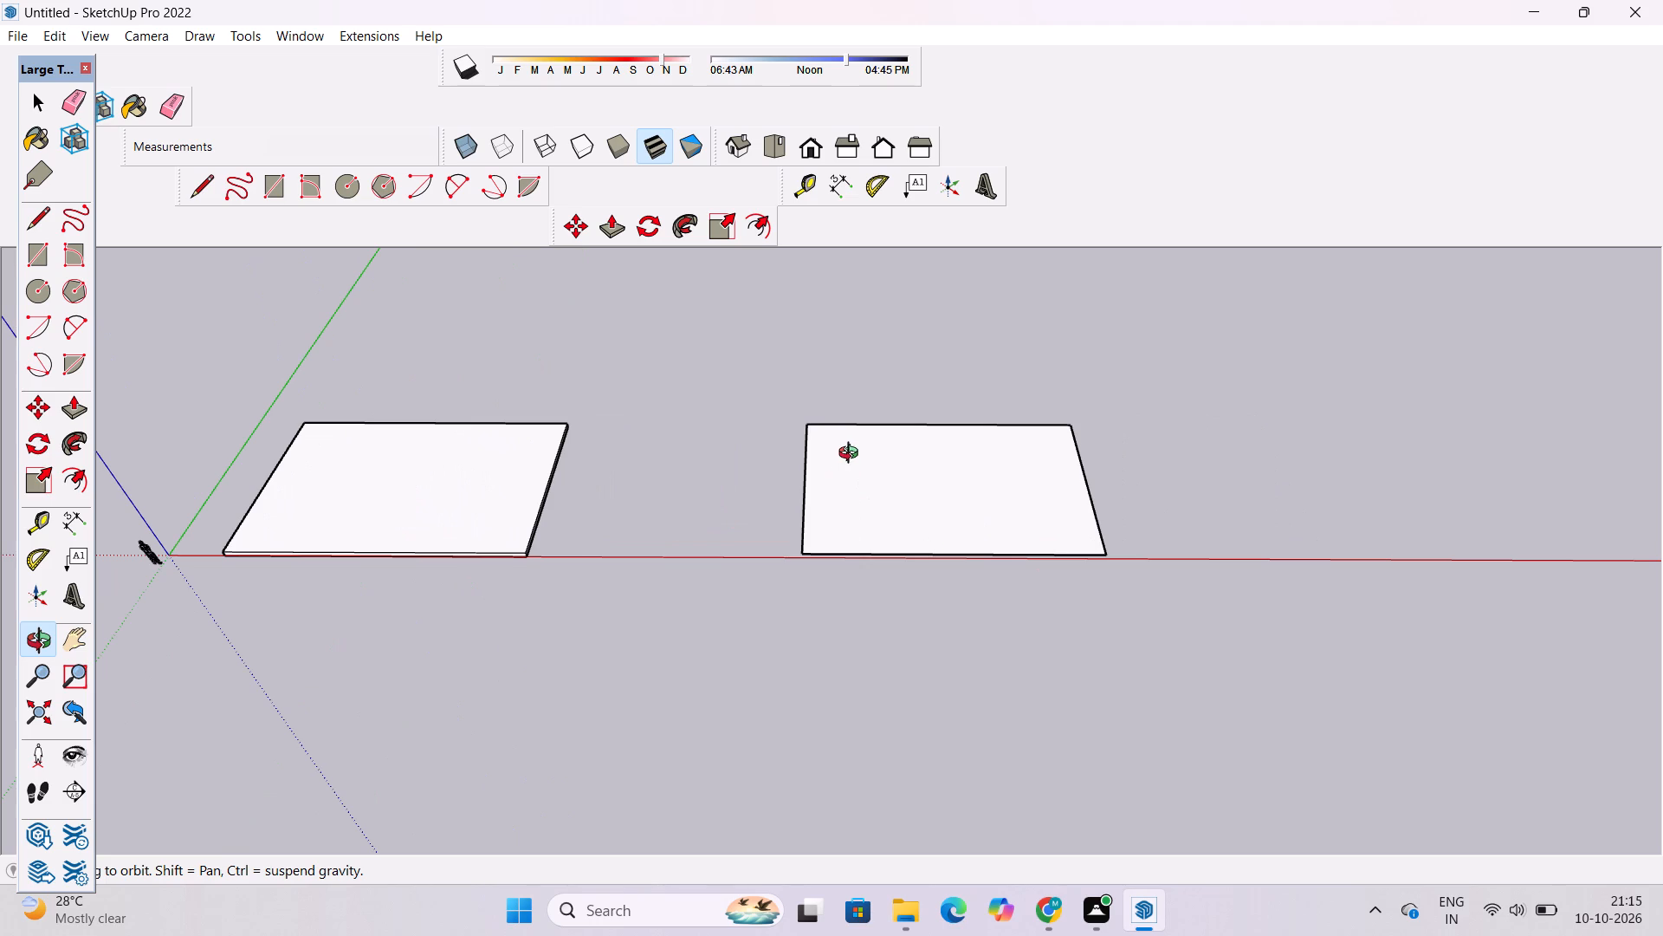
scroll(854, 455, down, 5)
shift+drag(842, 525, 903, 578)
shift+scroll(709, 595, up, 7)
shift+drag(576, 585, 715, 583)
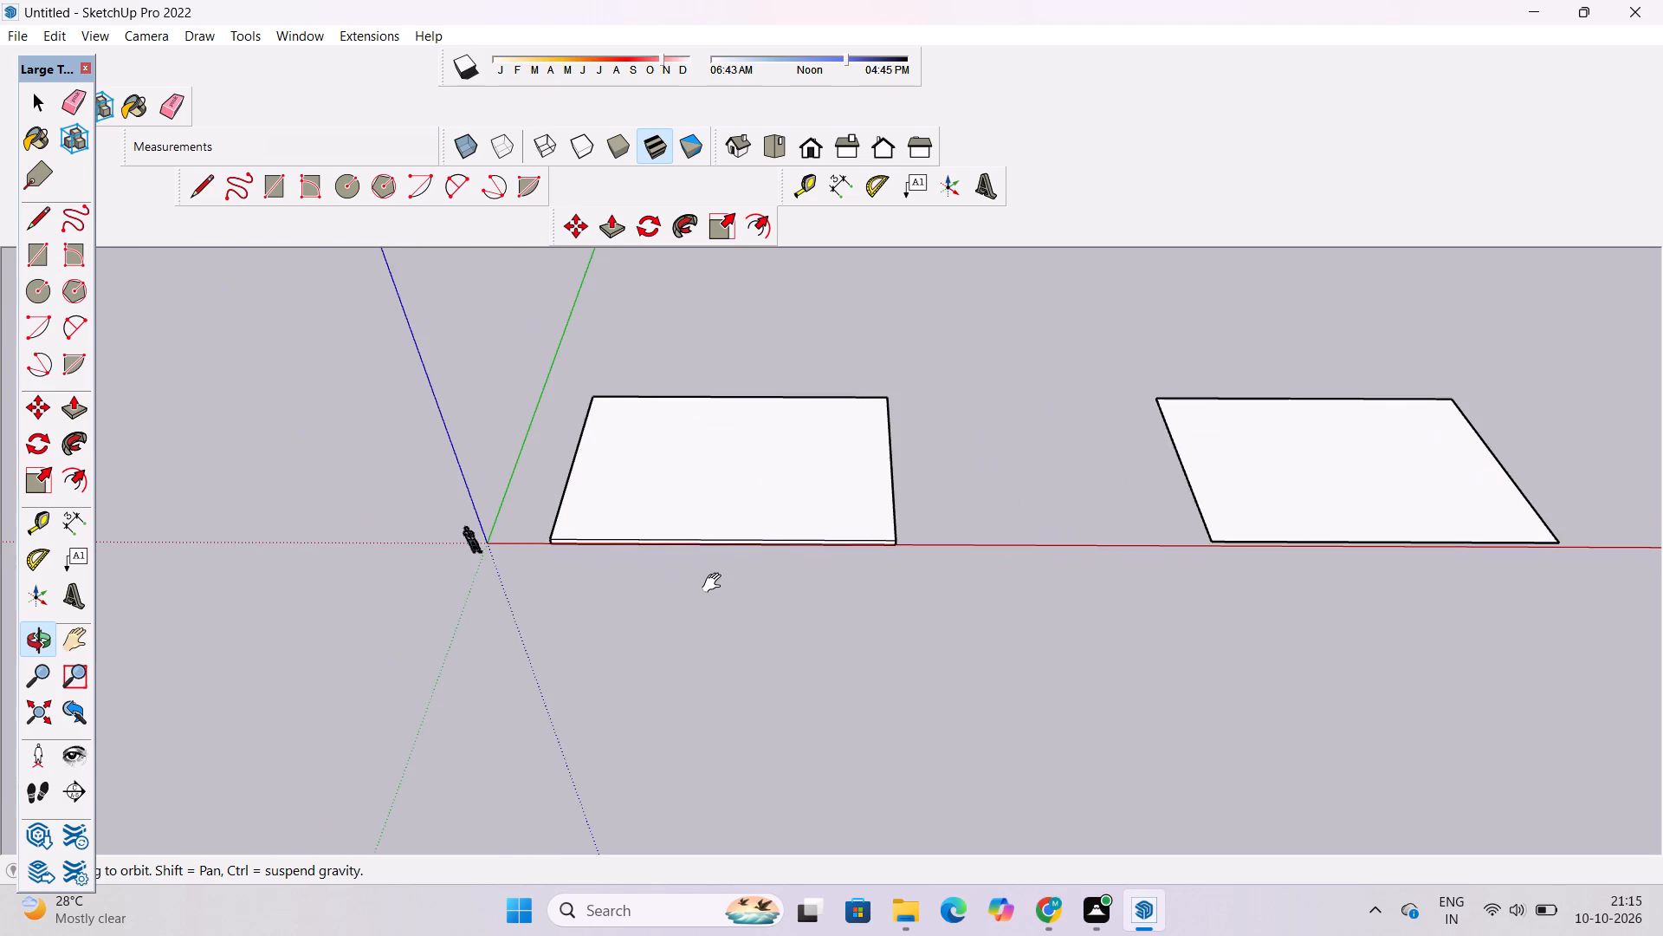
shift+scroll(714, 580, up, 2)
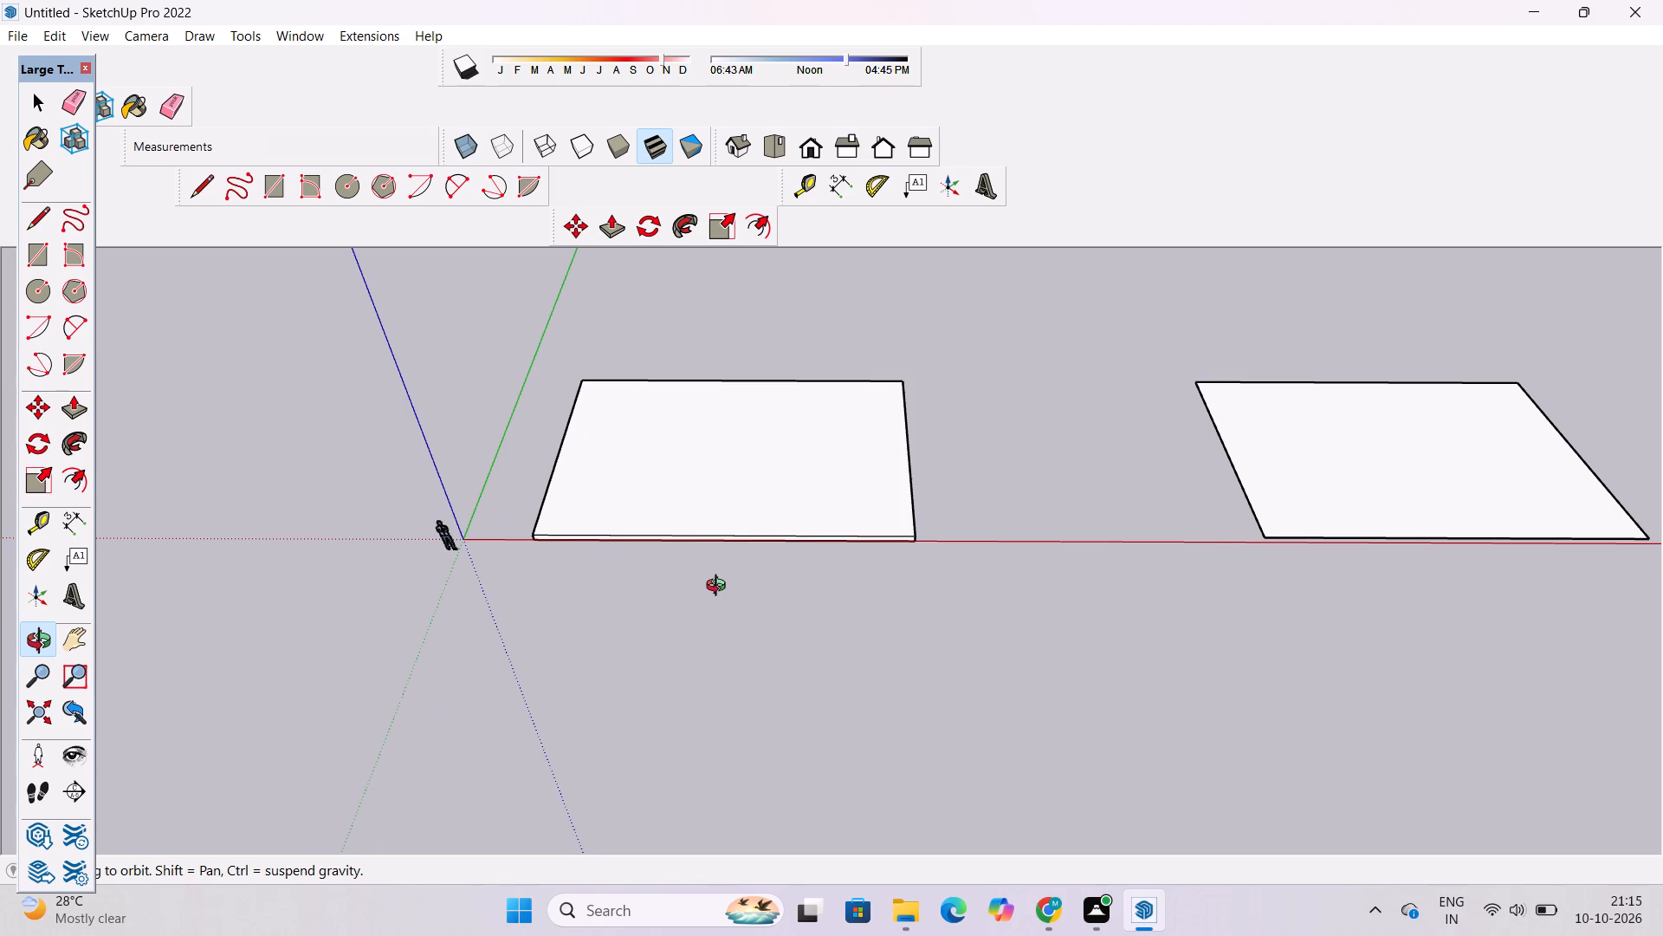
scroll(719, 587, down, 2)
shift+drag(761, 557, 774, 604)
shift+drag(774, 604, 771, 561)
key(space)
click(1077, 472)
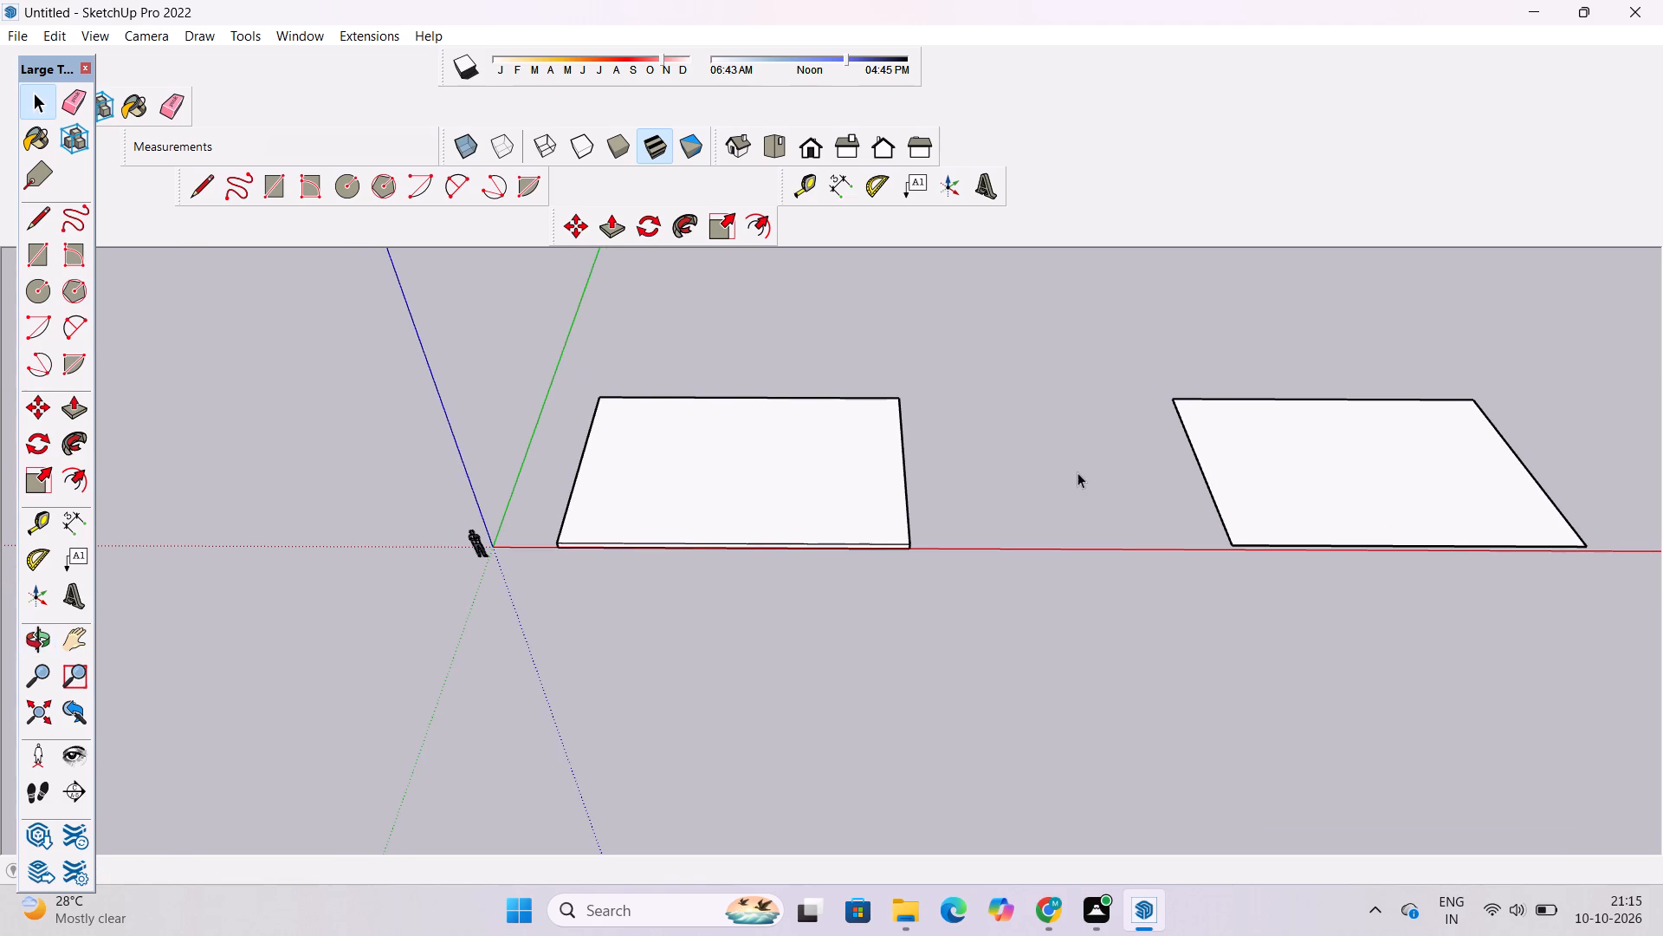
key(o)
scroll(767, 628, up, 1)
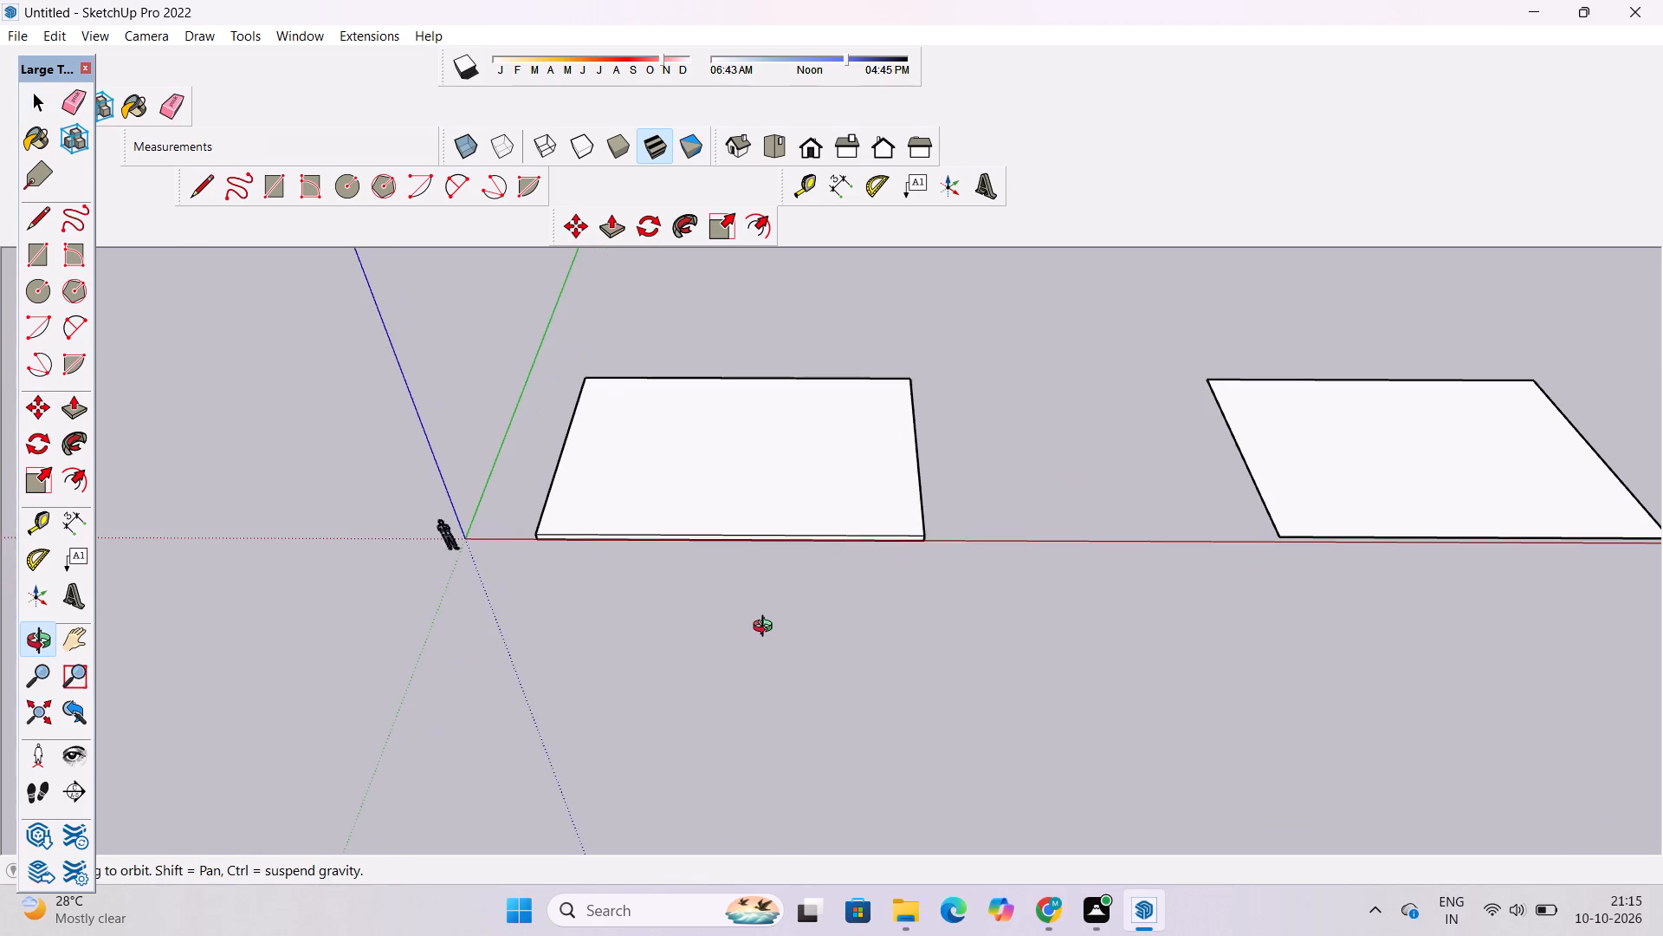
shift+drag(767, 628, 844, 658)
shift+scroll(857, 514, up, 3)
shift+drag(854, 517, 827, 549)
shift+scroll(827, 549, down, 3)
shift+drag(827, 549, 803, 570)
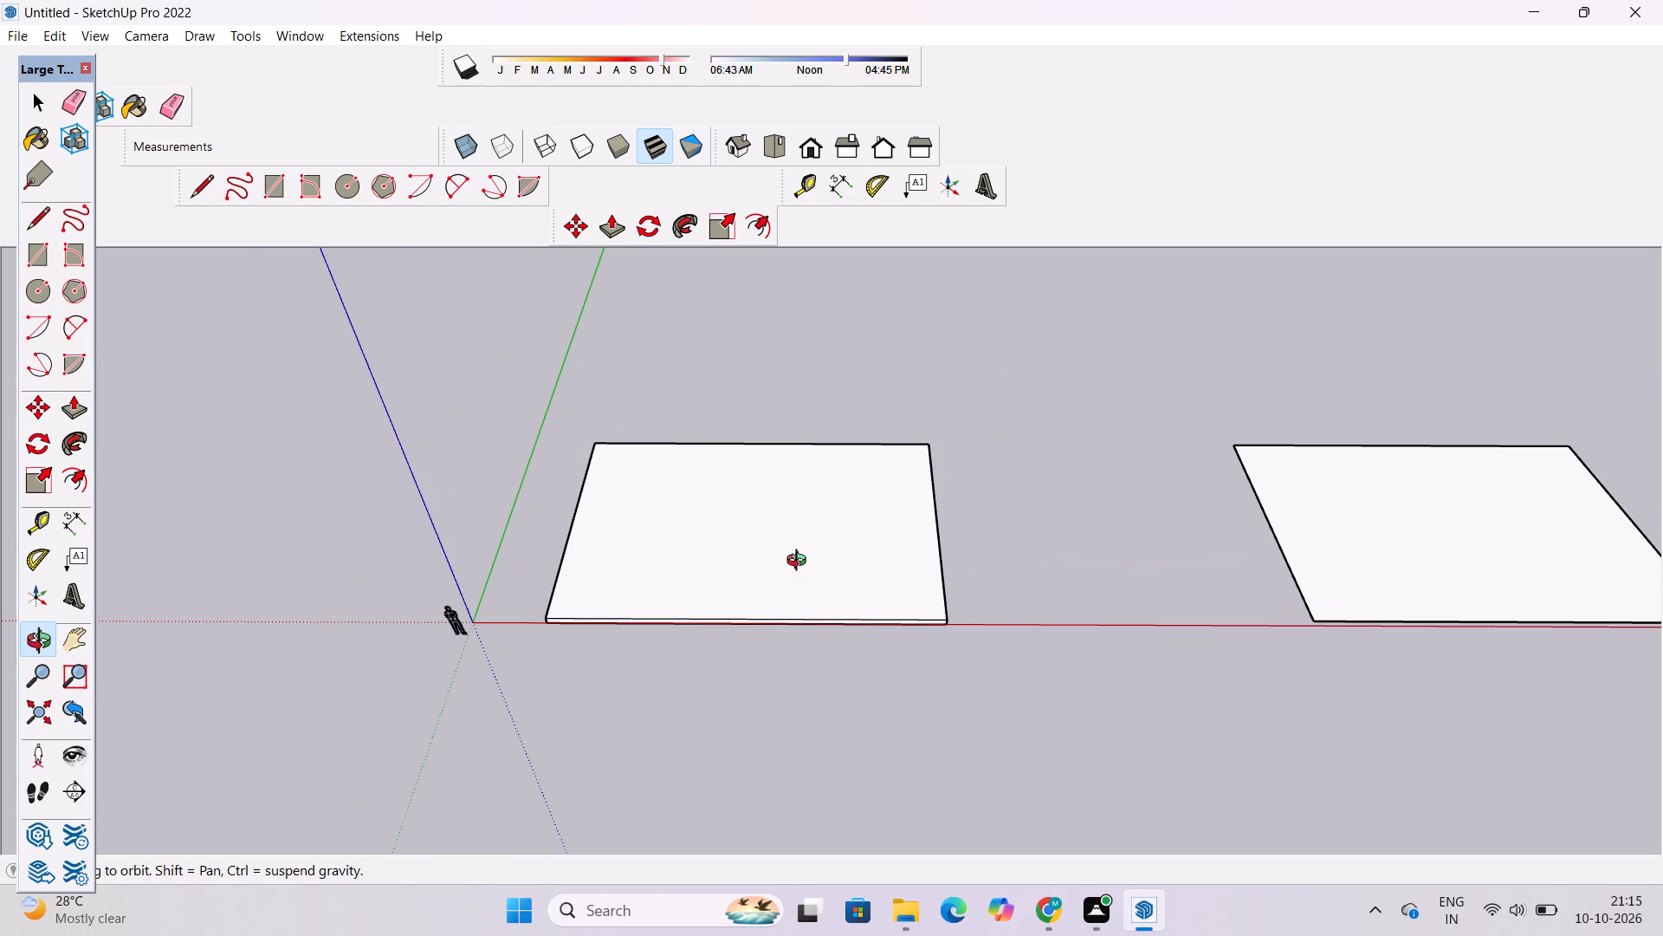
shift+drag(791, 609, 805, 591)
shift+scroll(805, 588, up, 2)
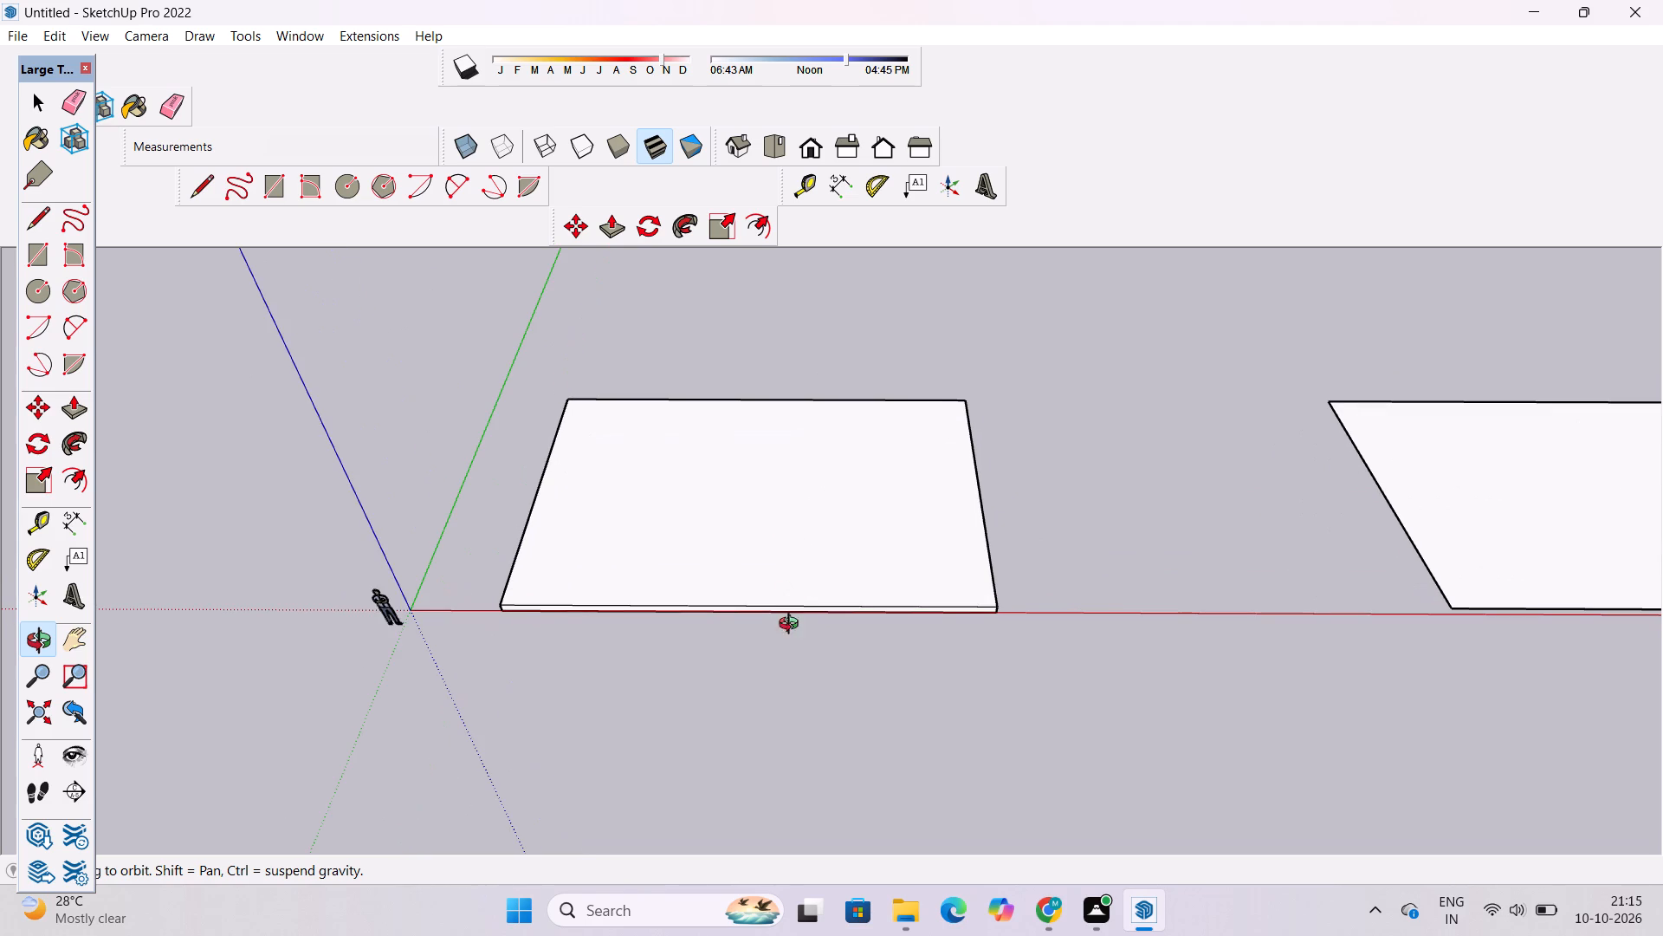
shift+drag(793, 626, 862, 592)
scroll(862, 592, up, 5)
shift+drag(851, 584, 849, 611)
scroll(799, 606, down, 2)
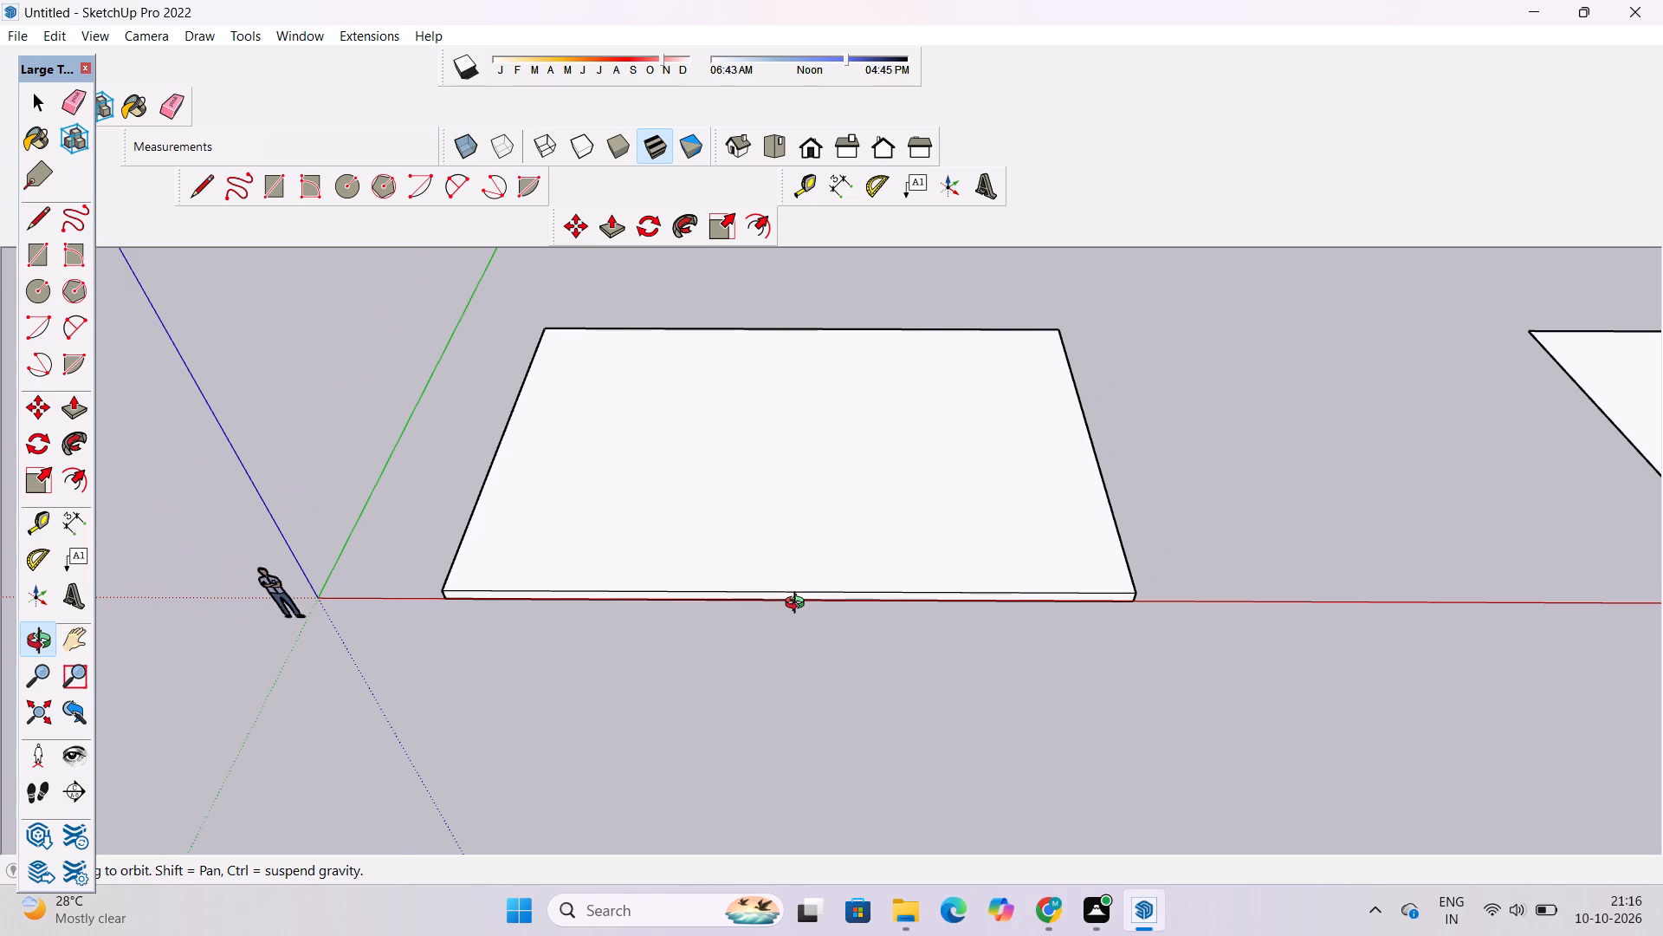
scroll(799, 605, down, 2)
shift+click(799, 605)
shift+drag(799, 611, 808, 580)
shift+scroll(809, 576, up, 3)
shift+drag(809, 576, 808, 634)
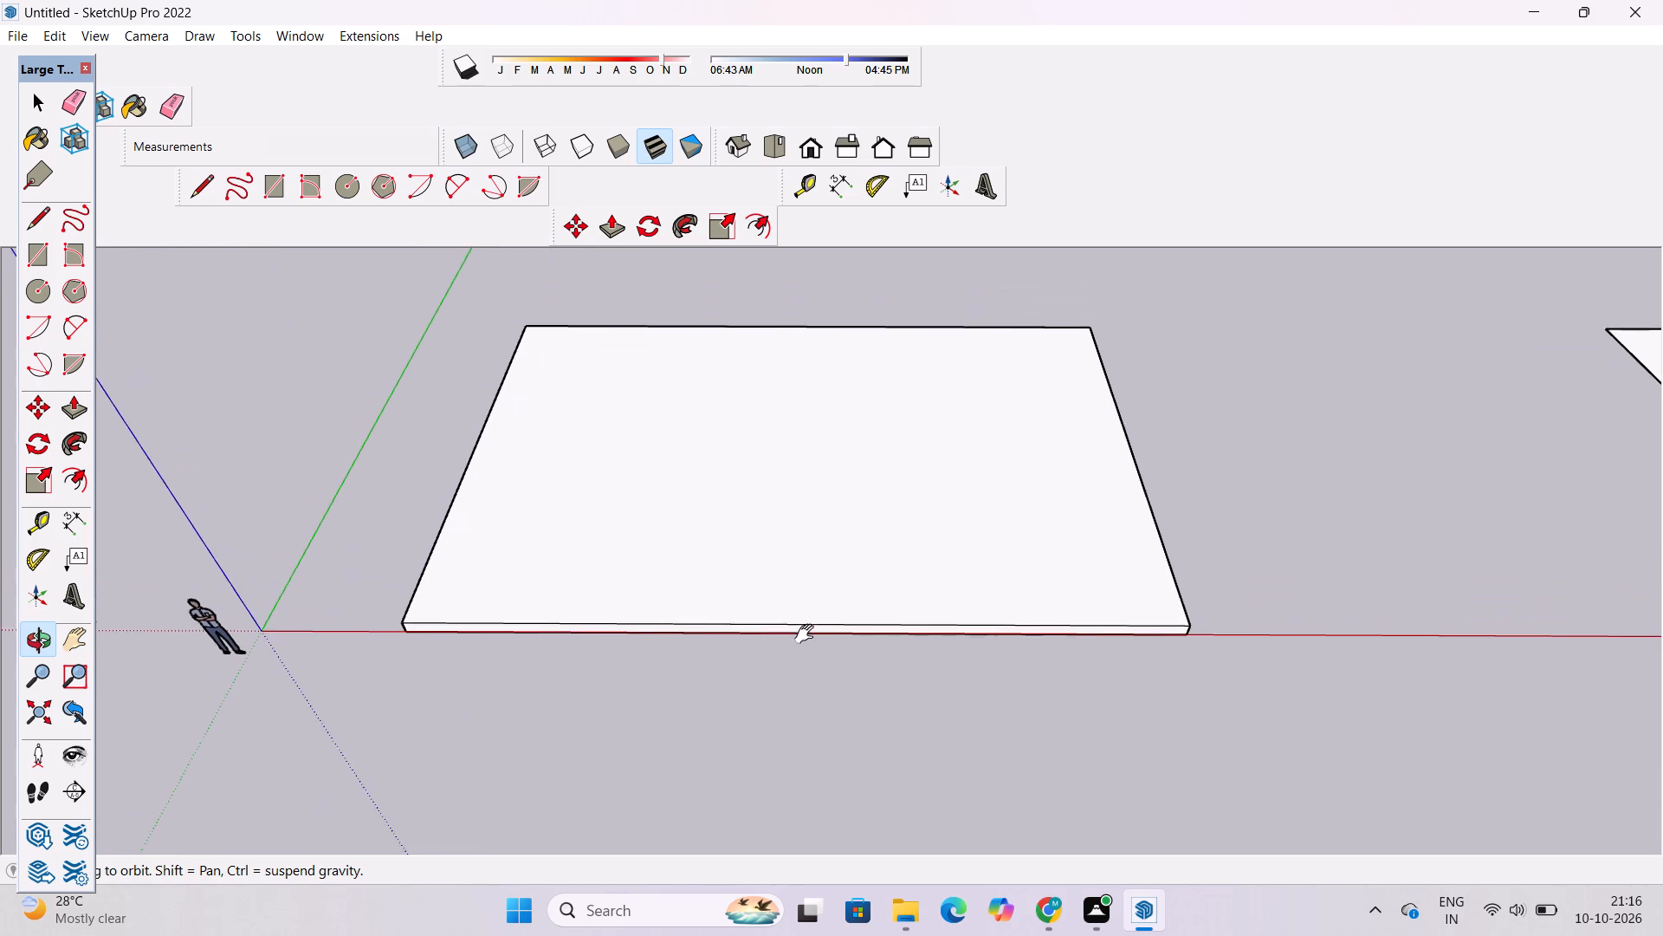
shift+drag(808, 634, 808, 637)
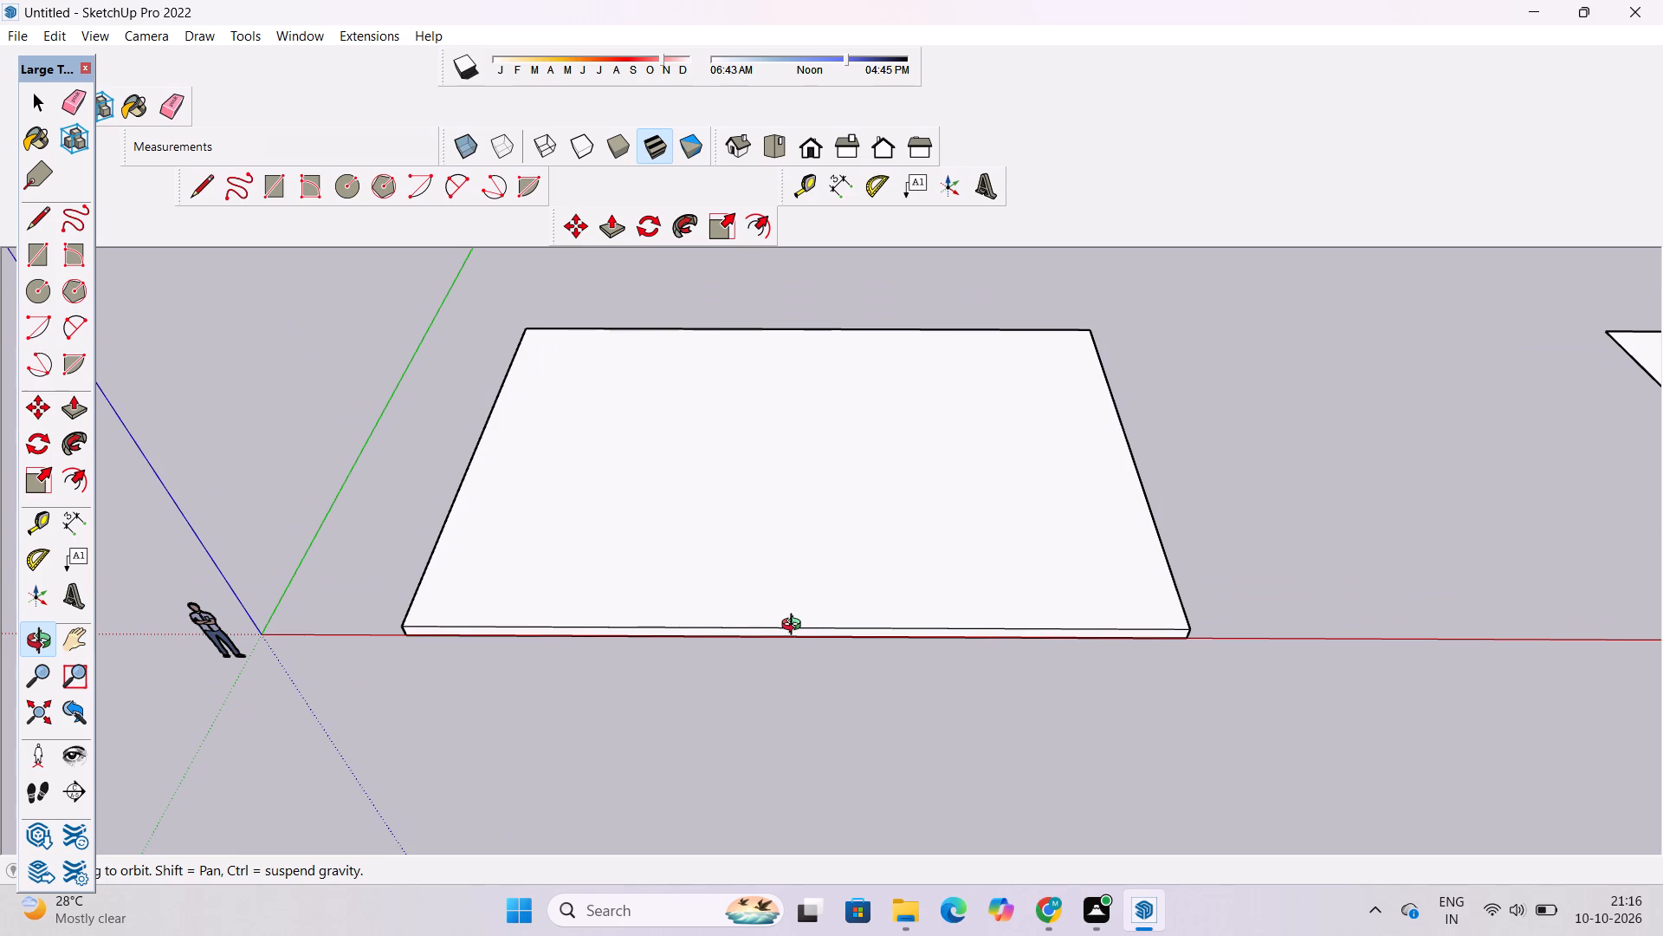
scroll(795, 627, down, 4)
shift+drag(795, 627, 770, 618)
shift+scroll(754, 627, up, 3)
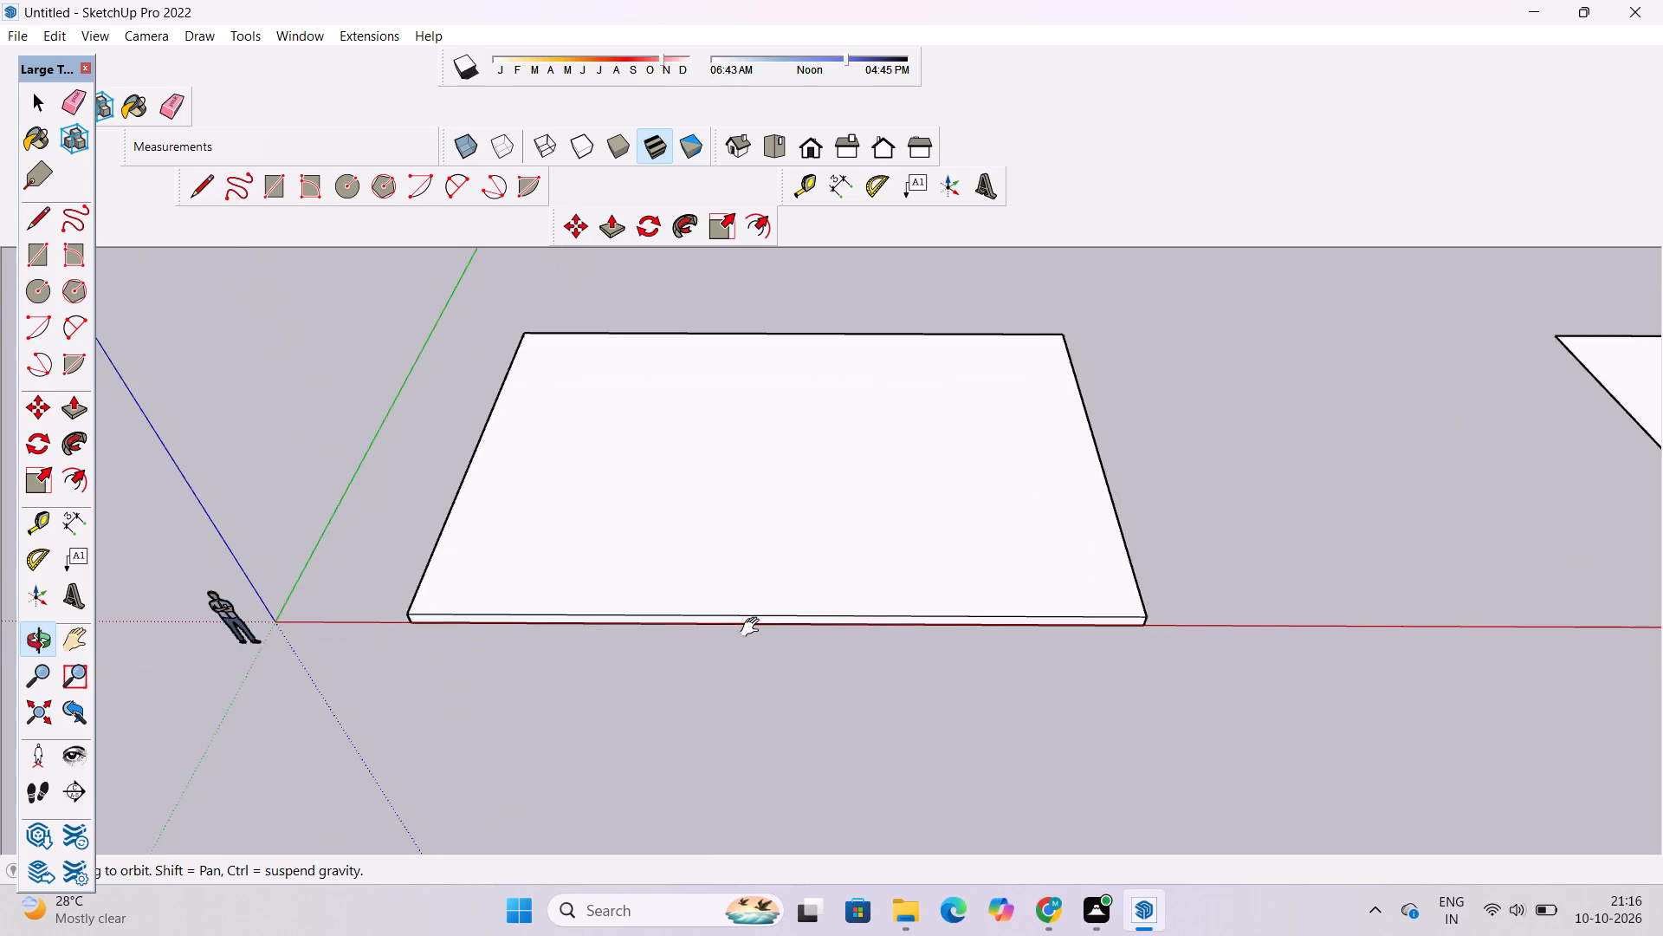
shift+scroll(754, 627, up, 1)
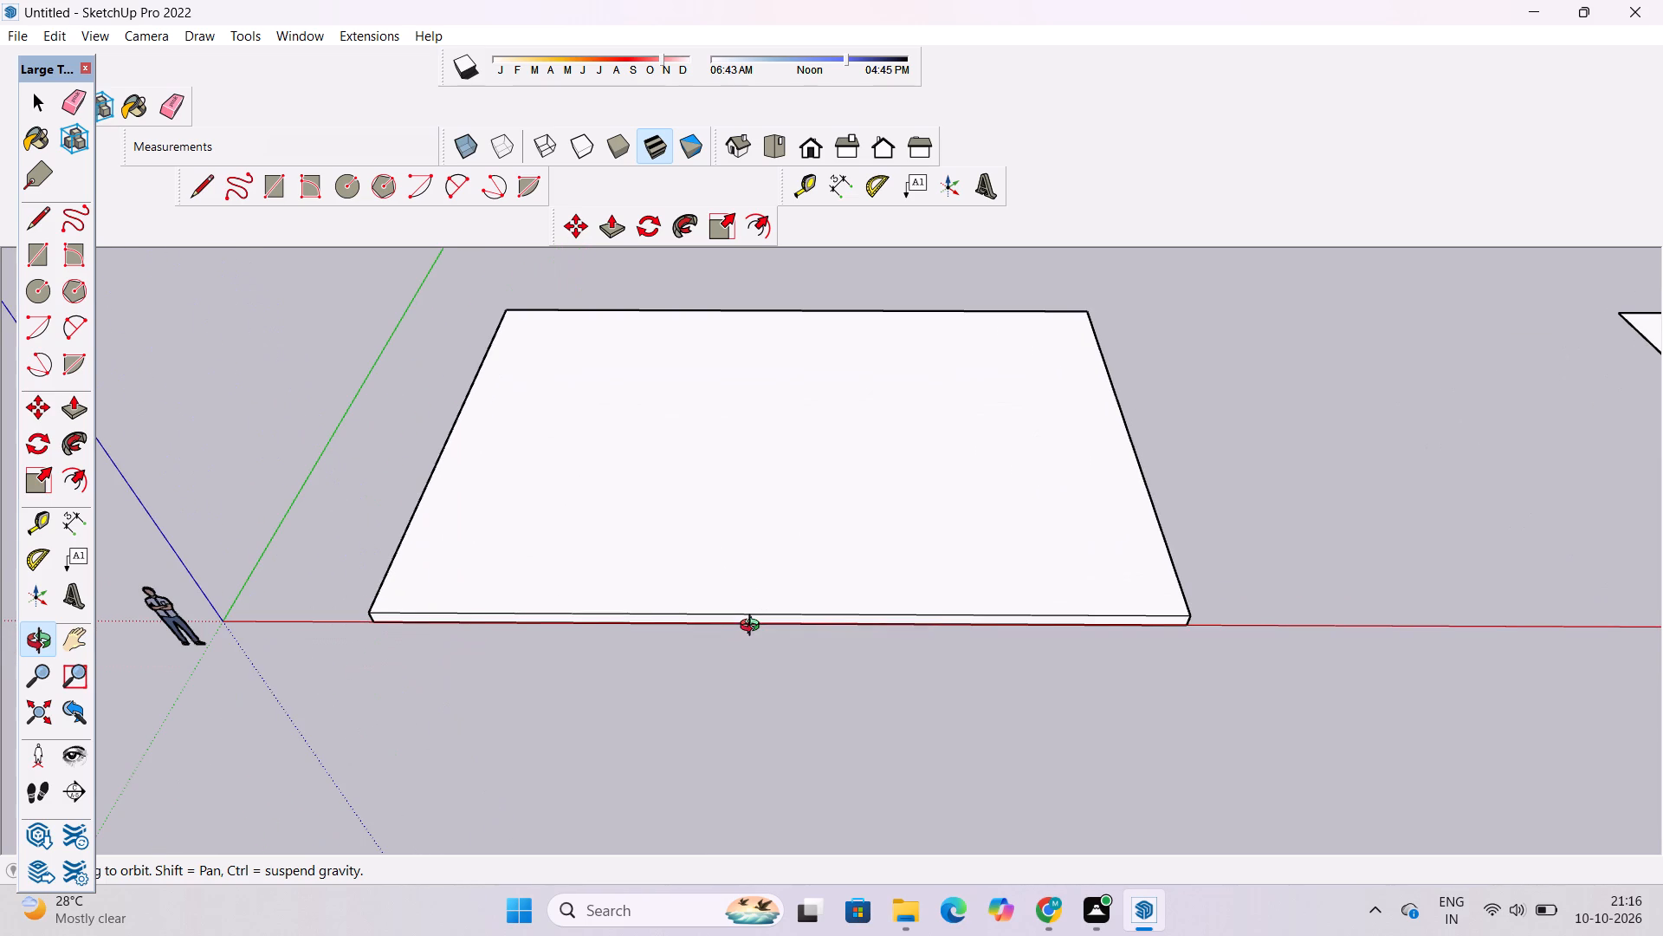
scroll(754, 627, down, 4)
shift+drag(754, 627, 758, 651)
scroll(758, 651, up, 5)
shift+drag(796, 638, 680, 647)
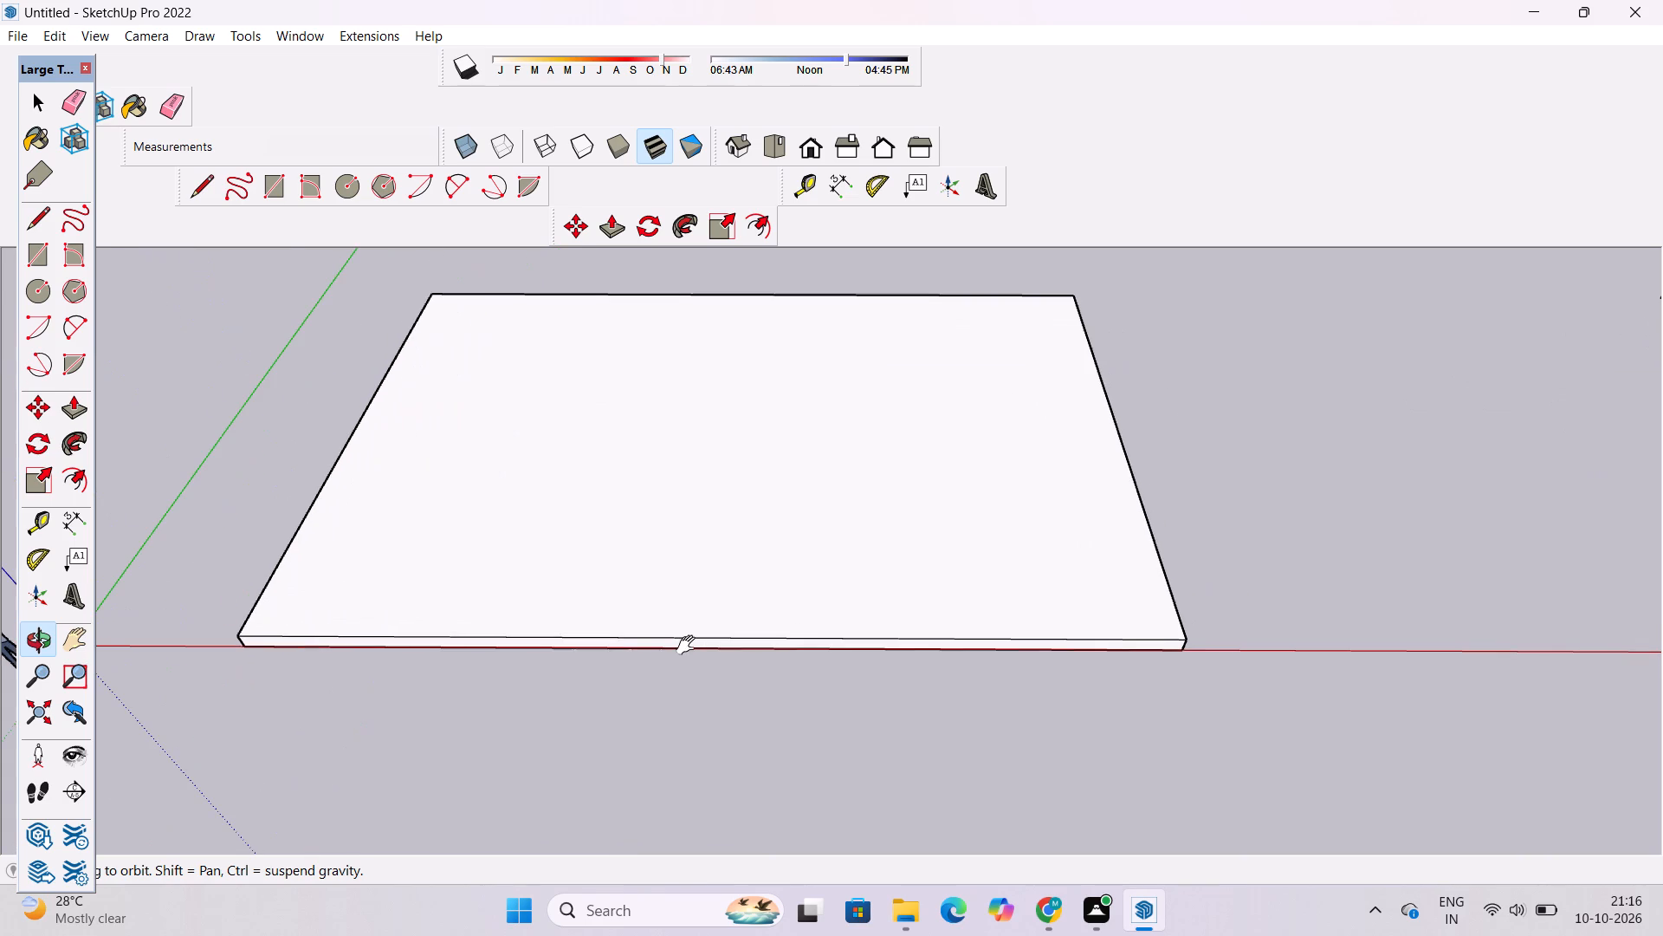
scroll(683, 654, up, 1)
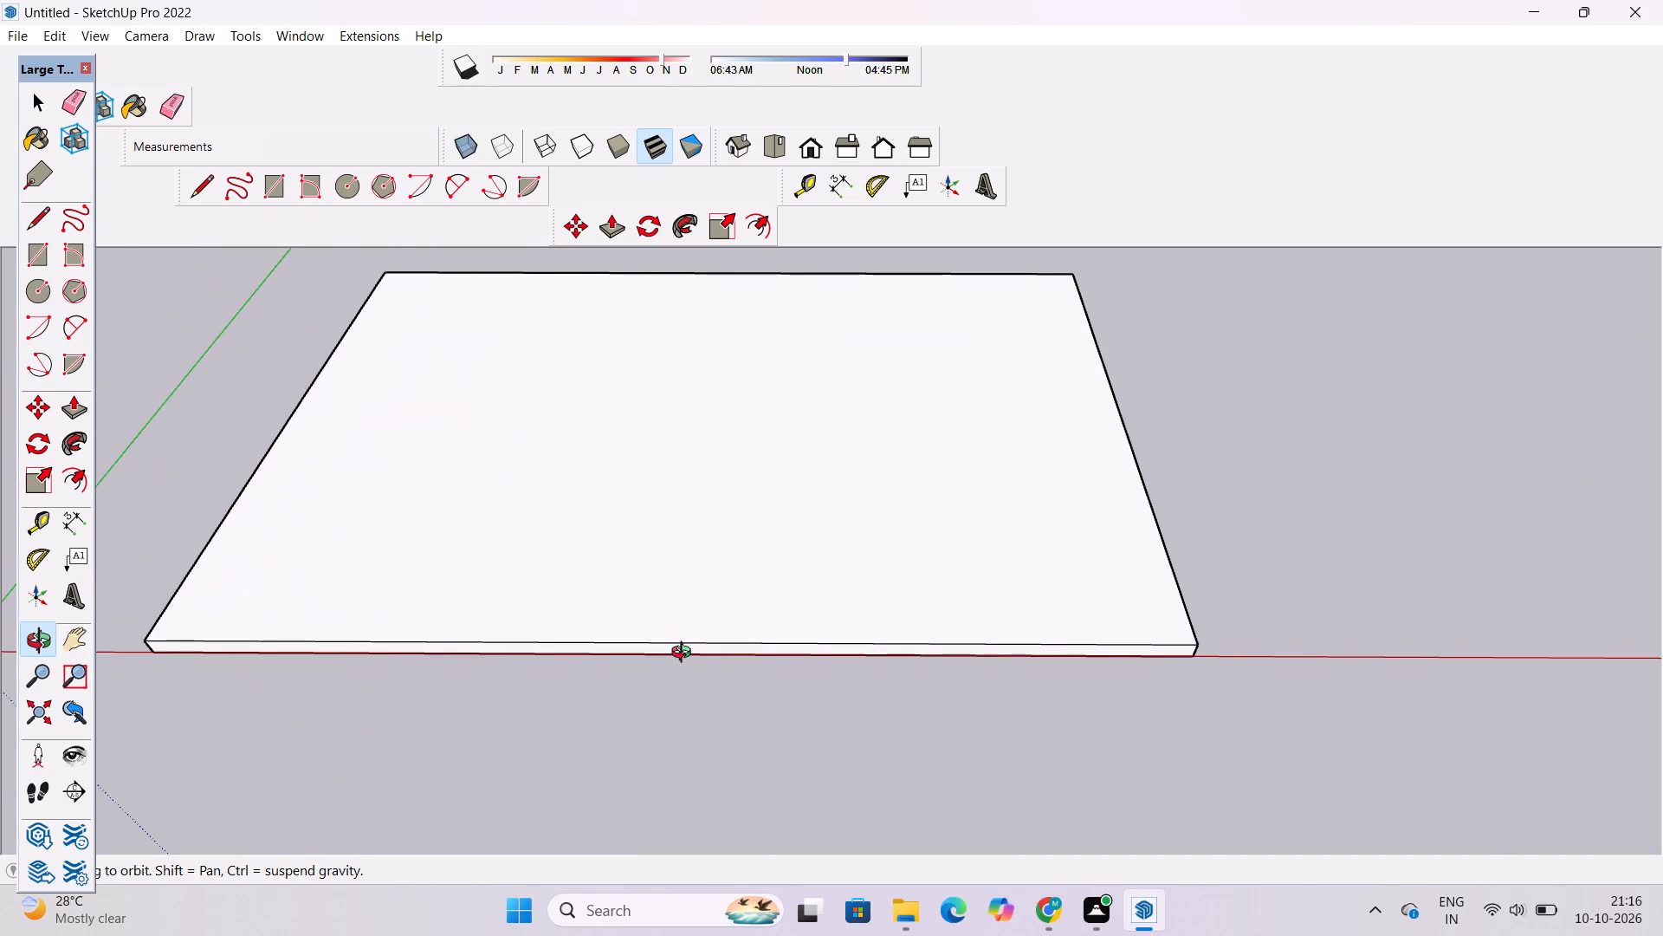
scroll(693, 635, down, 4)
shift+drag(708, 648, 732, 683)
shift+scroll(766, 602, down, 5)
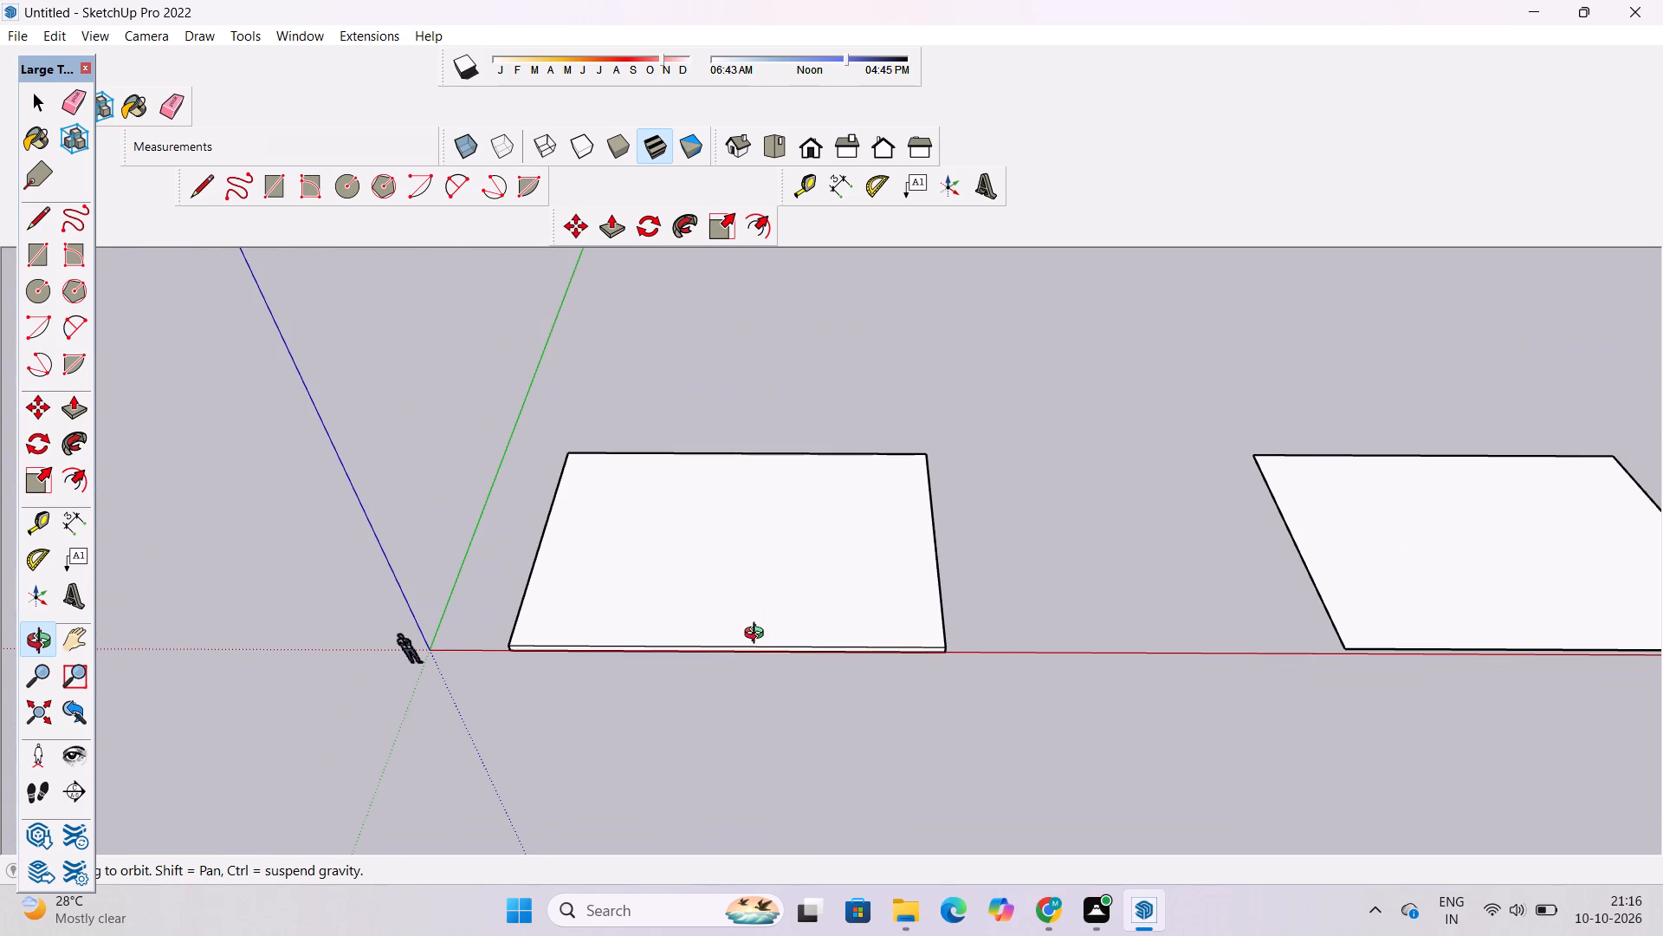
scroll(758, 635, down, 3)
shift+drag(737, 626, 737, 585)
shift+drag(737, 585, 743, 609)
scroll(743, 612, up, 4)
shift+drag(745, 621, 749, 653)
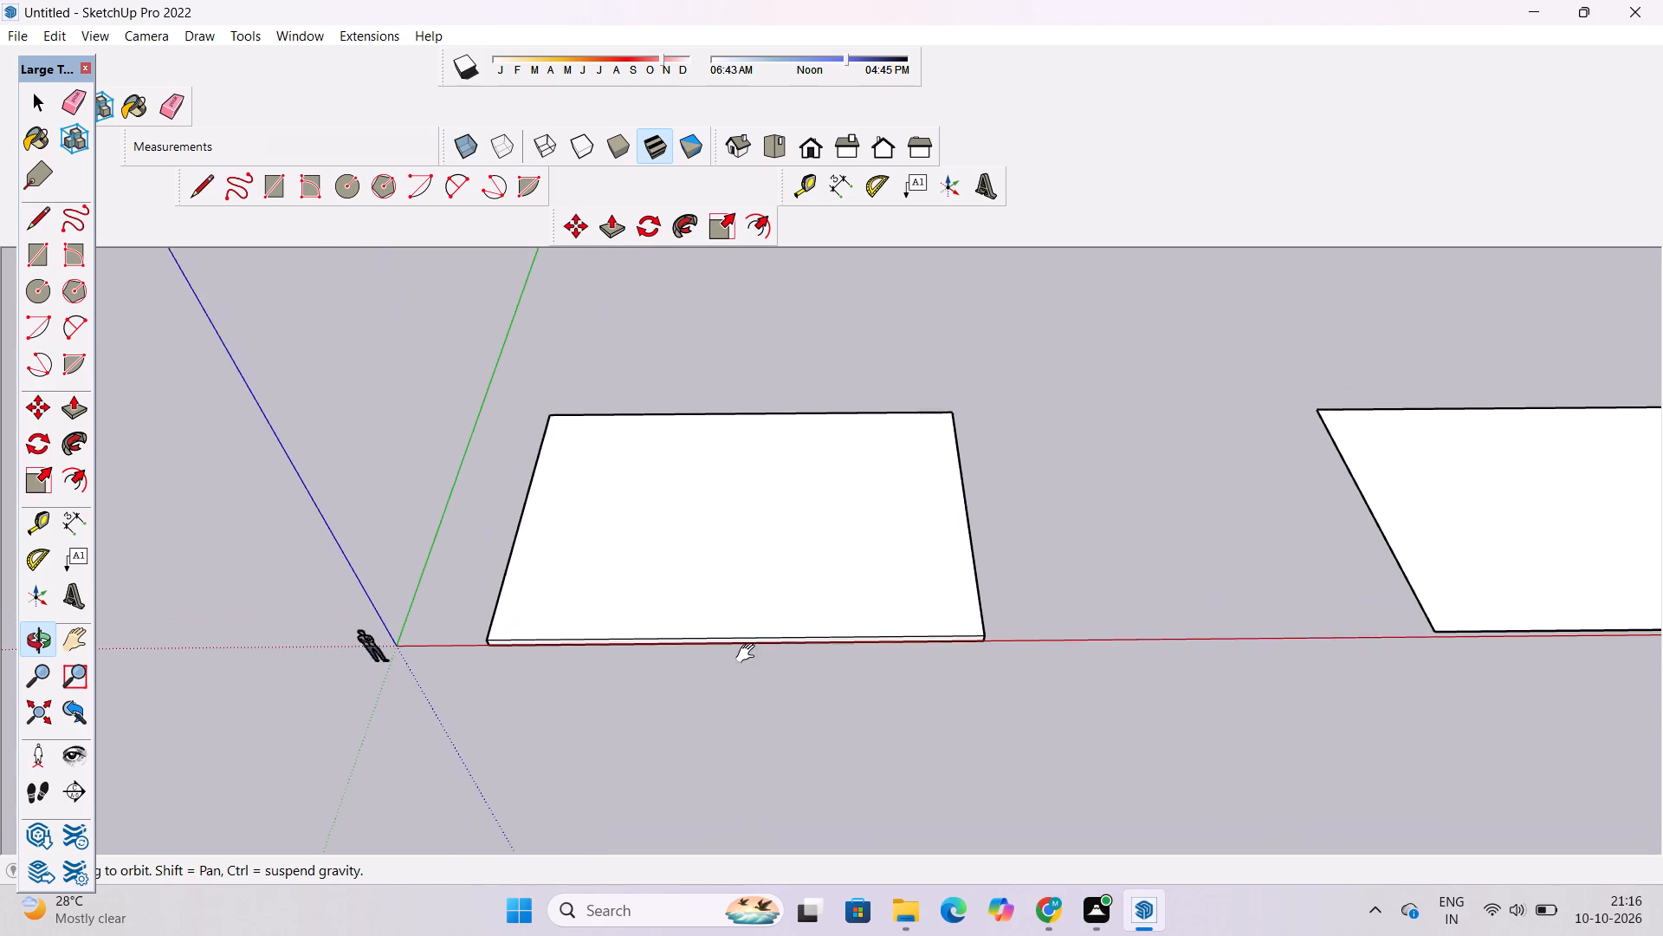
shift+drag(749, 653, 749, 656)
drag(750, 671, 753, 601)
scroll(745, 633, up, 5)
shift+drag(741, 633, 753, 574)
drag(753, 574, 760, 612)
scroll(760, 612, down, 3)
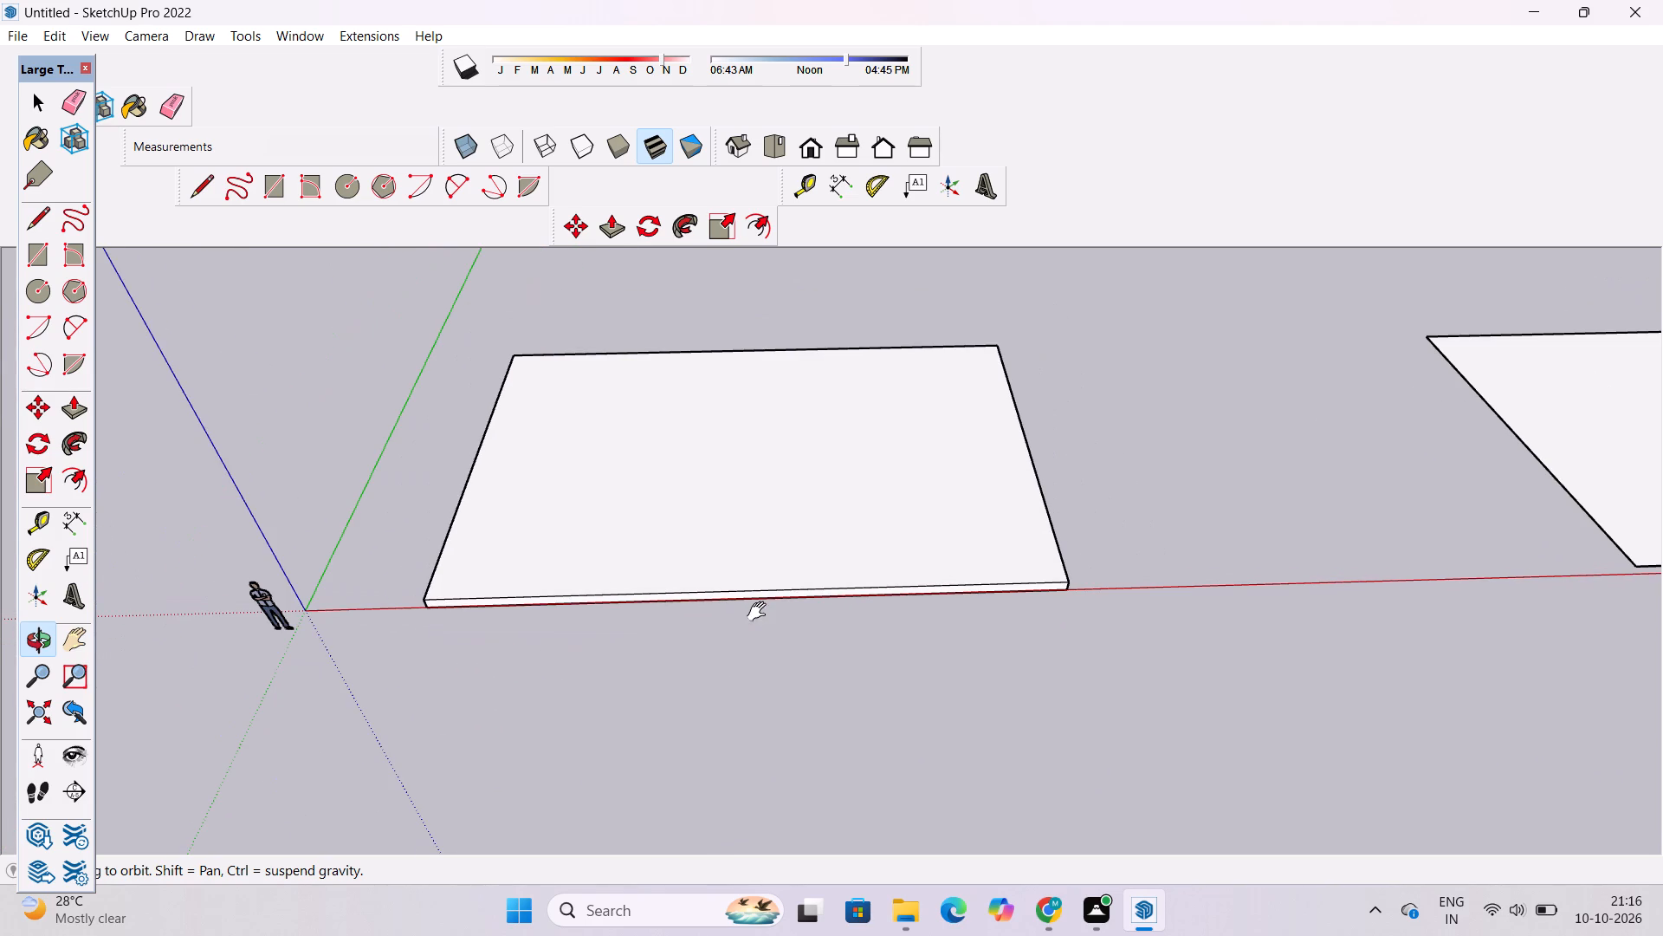
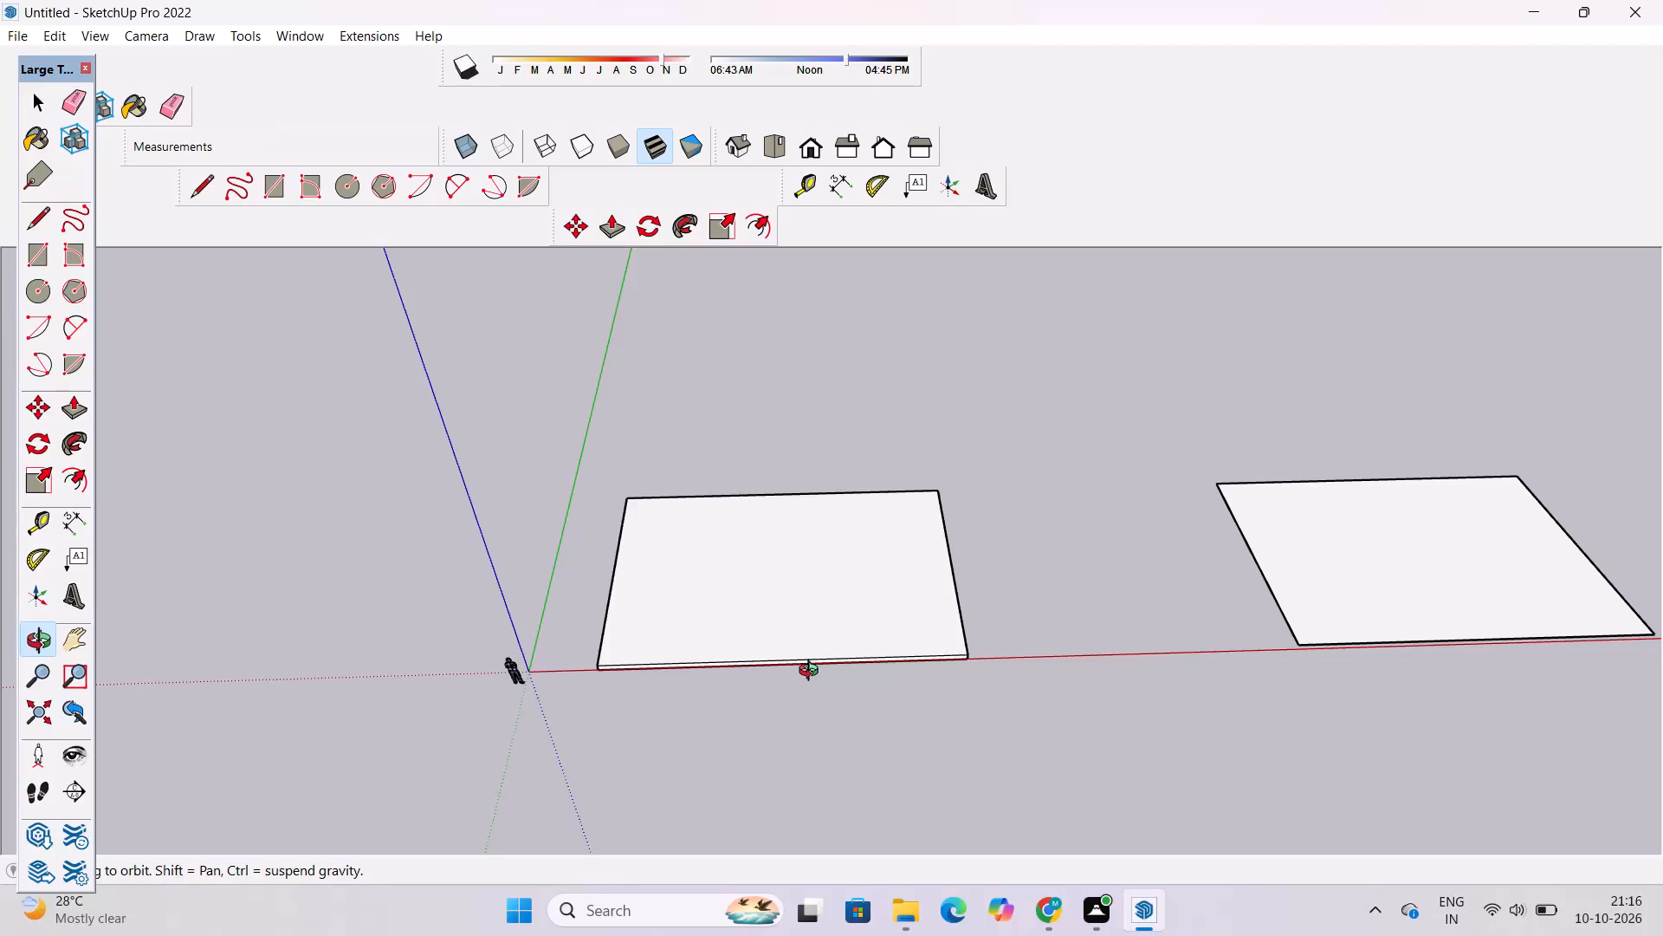
Place a guide line parallel to the original slab's front top edge, offset 20' inward across its top face.
shift+drag(812, 661, 819, 576)
shift+drag(819, 576, 819, 627)
scroll(819, 615, up, 4)
shift+drag(818, 603, 834, 673)
scroll(809, 651, up, 4)
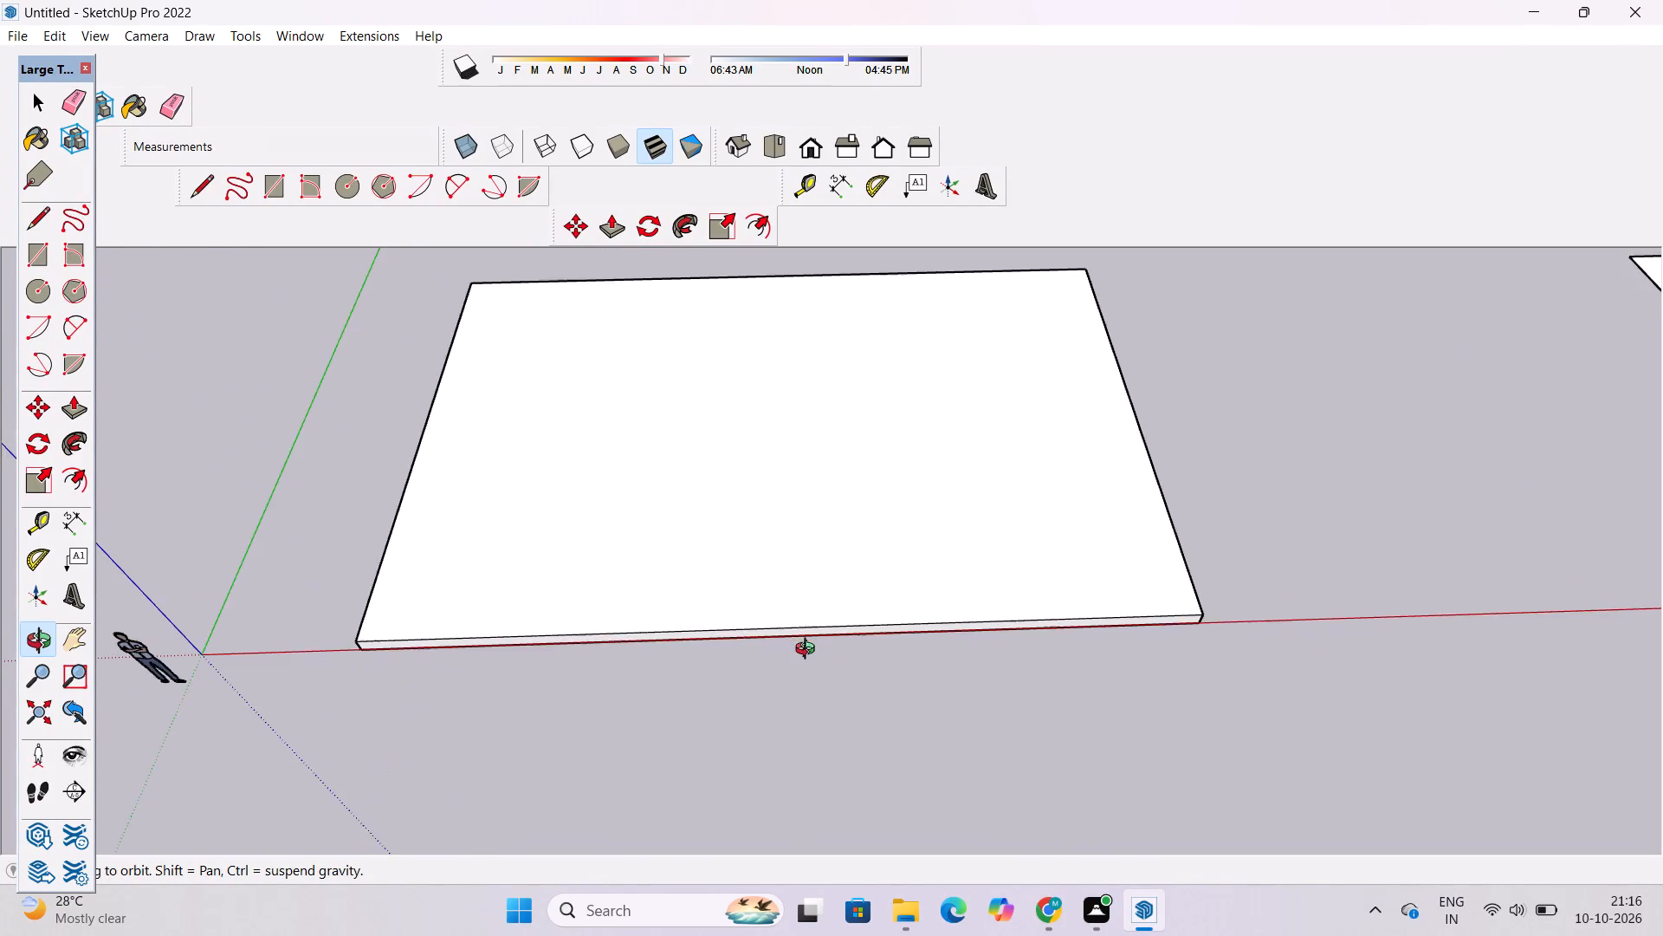
drag(809, 651, 804, 624)
shift+drag(800, 617, 809, 661)
shift+scroll(806, 653, down, 2)
shift+drag(805, 652, 812, 623)
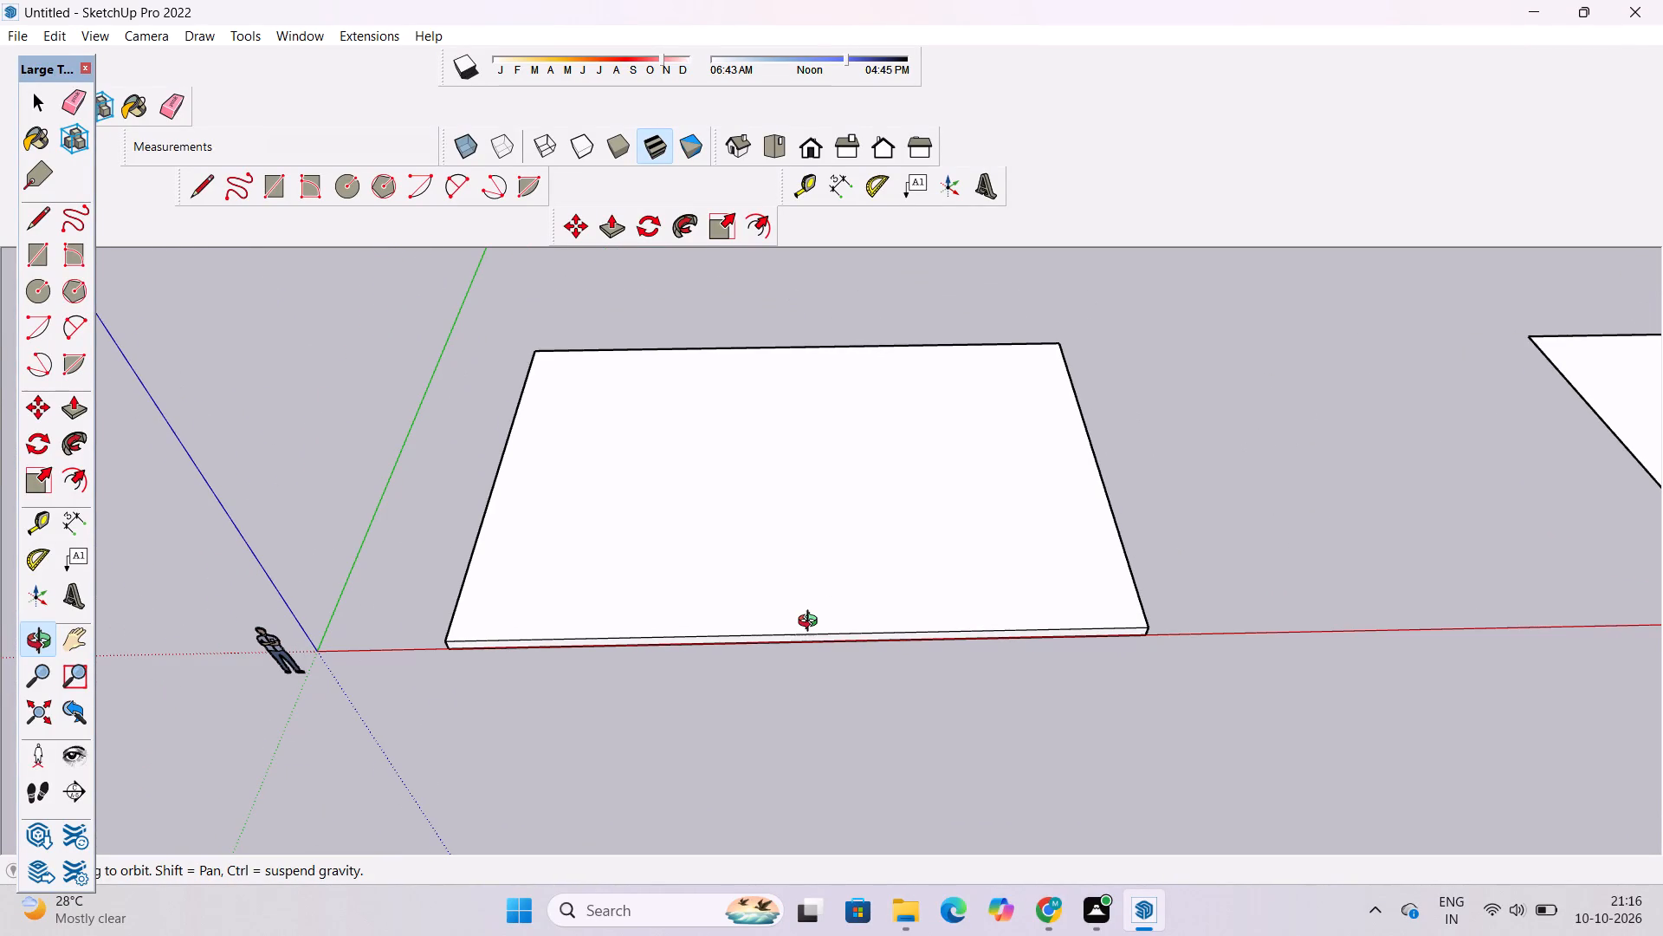
key(t)
scroll(812, 623, down, 4)
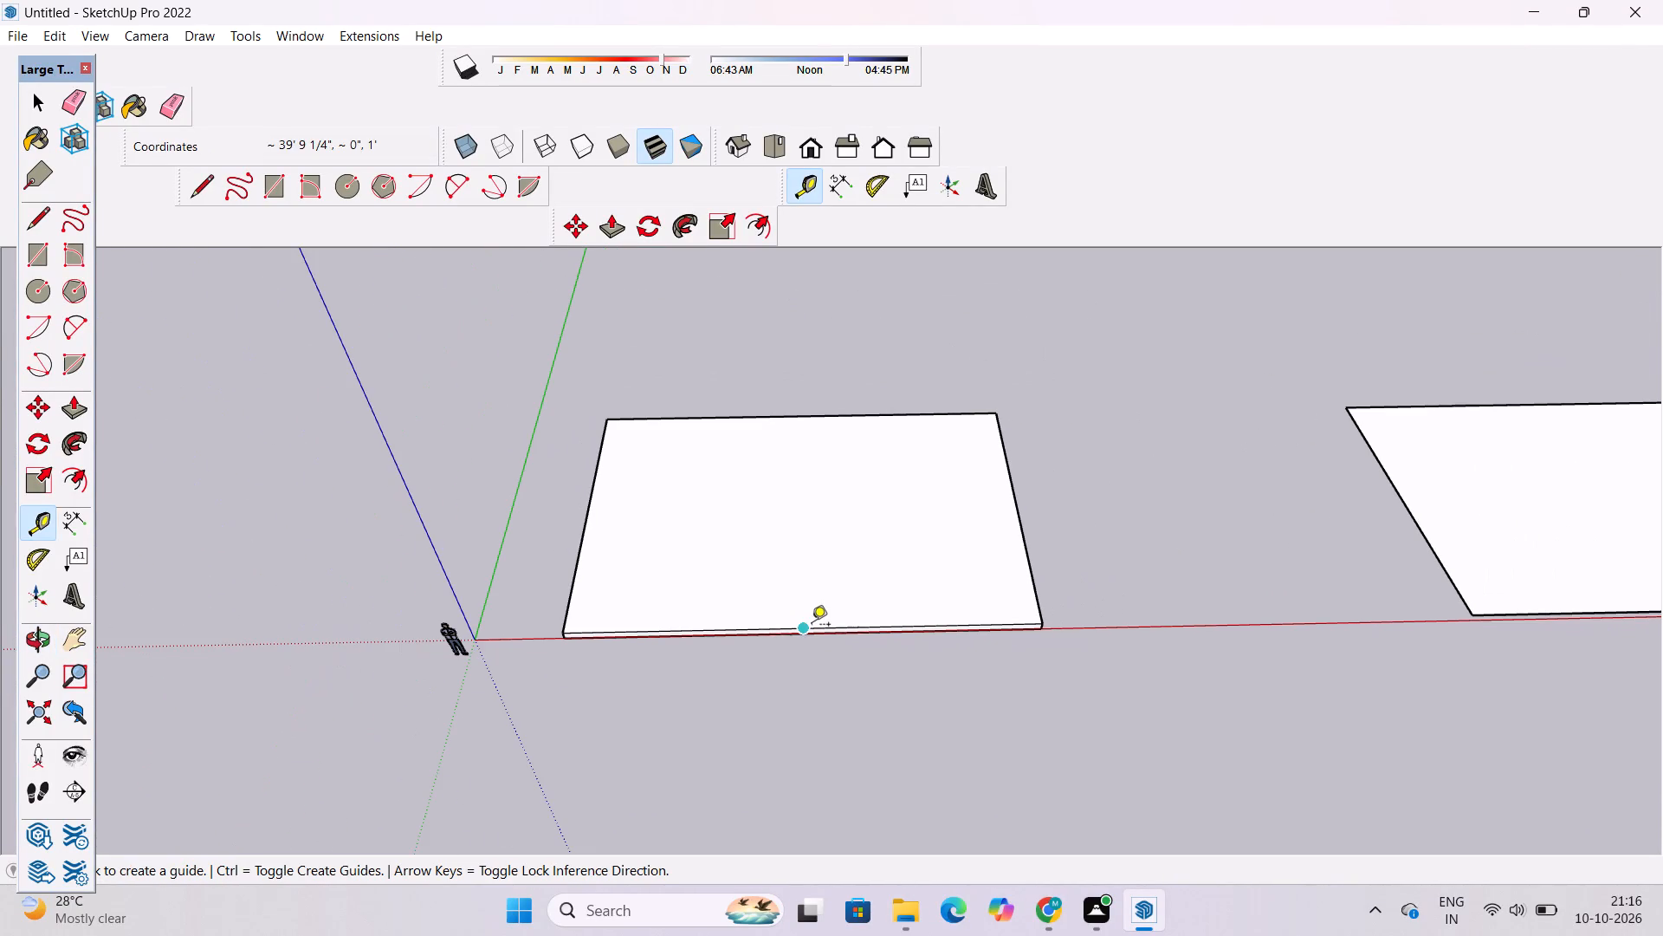
scroll(794, 629, up, 5)
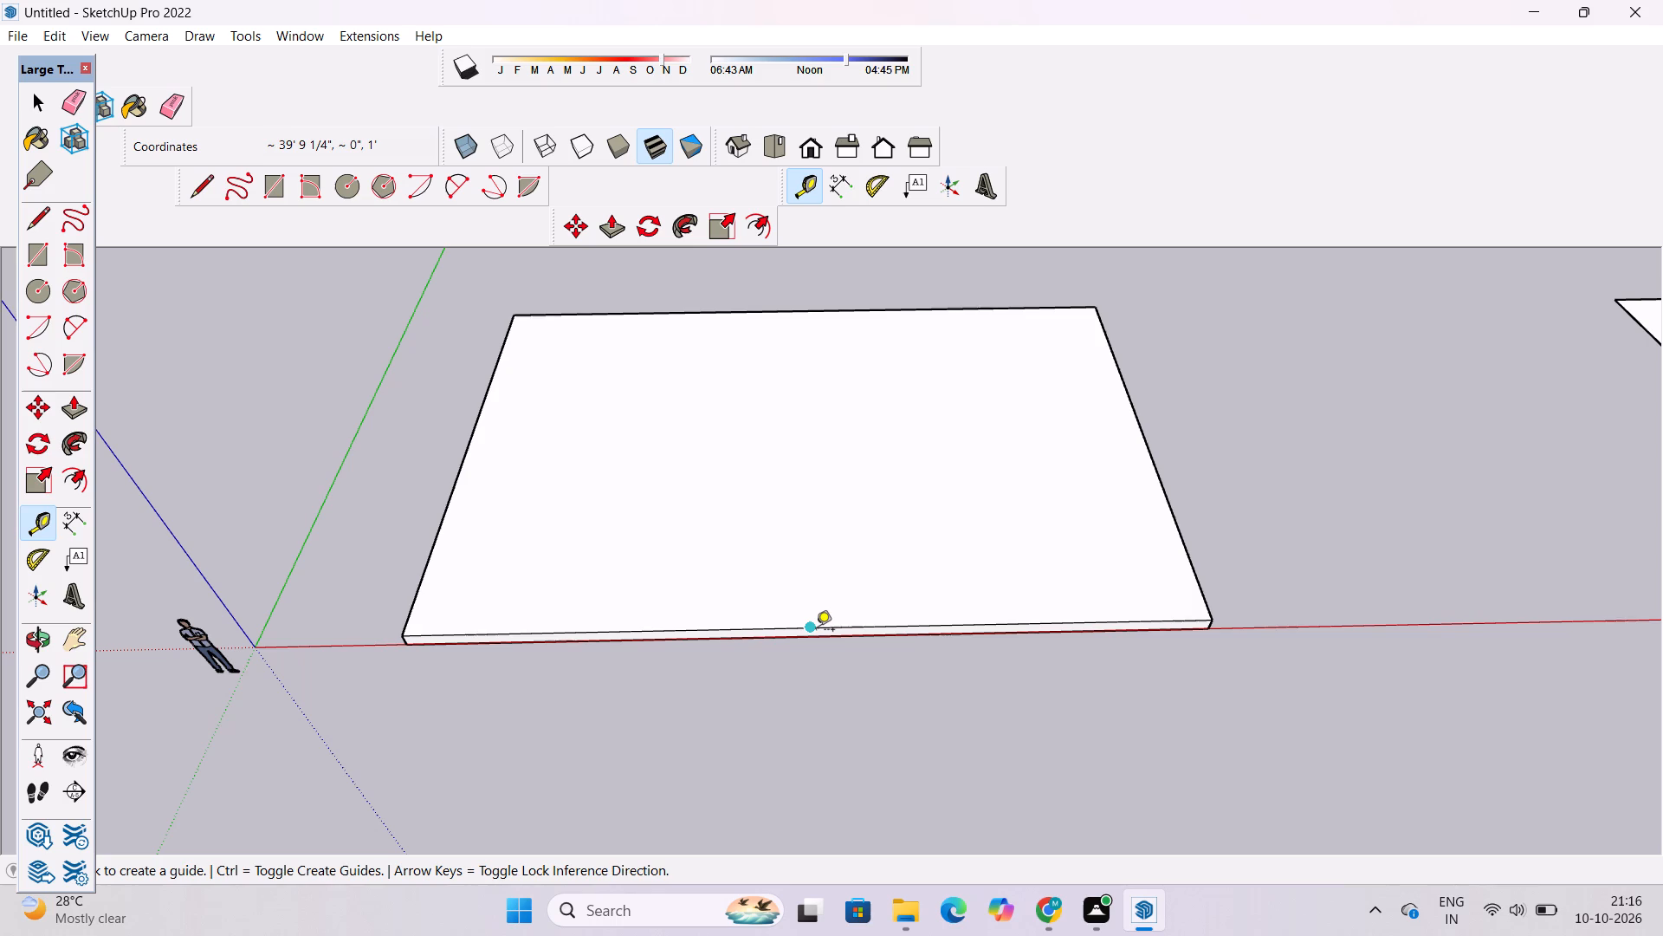
click(816, 632)
scroll(800, 568, down, 4)
scroll(789, 487, up, 5)
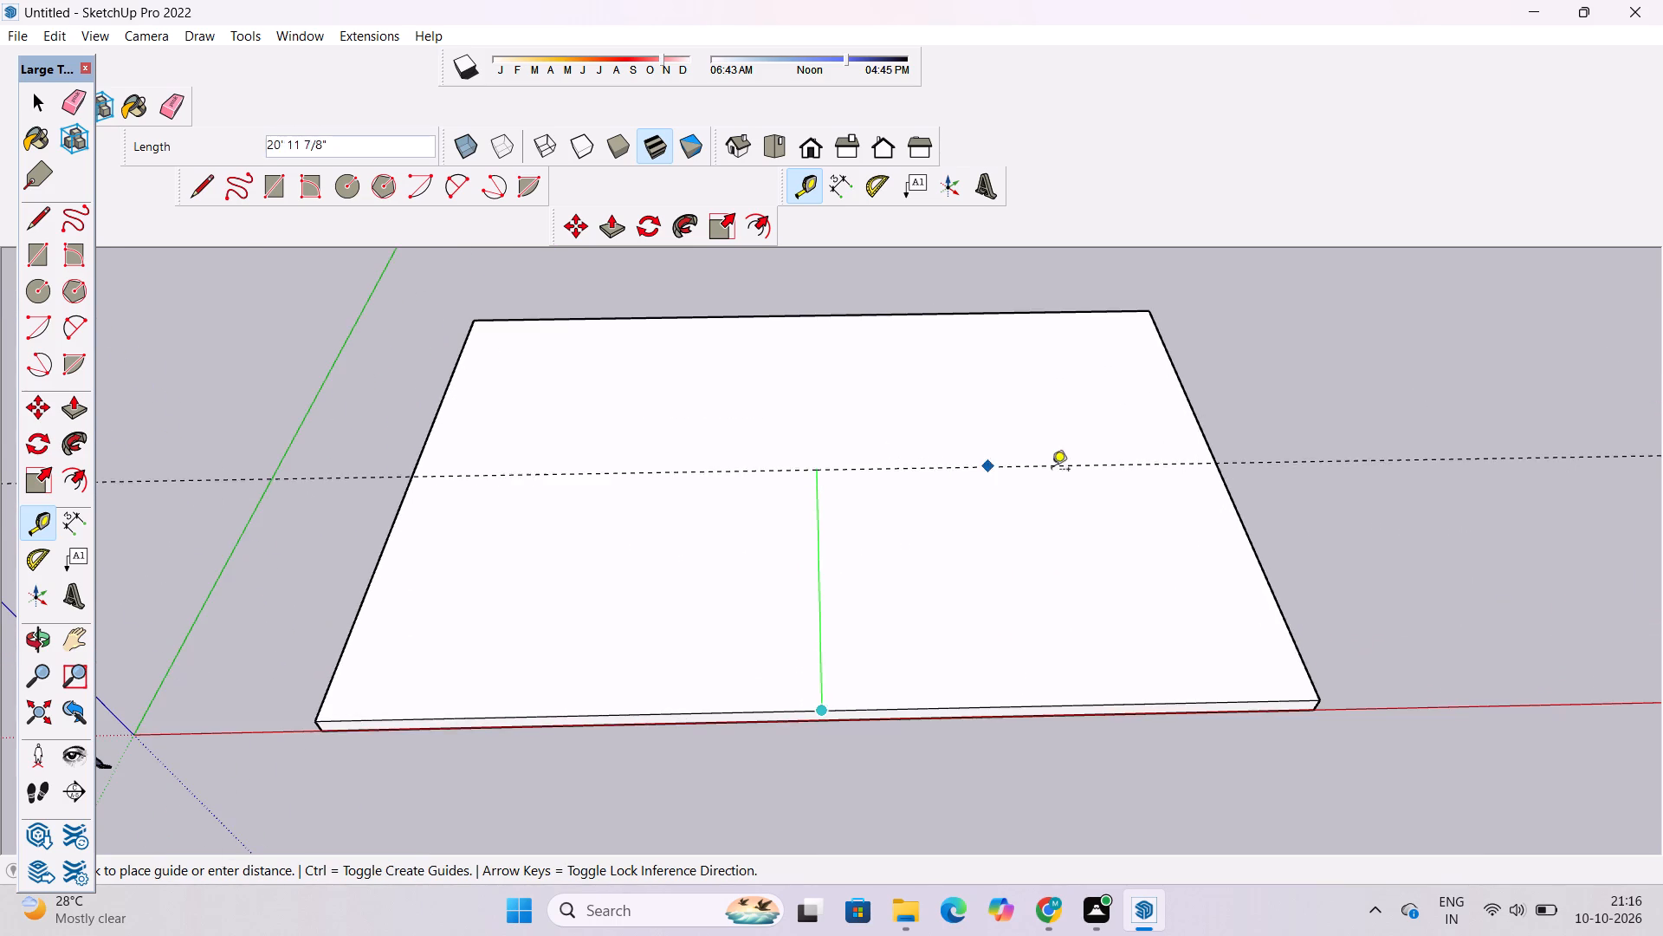
scroll(1081, 507, down, 5)
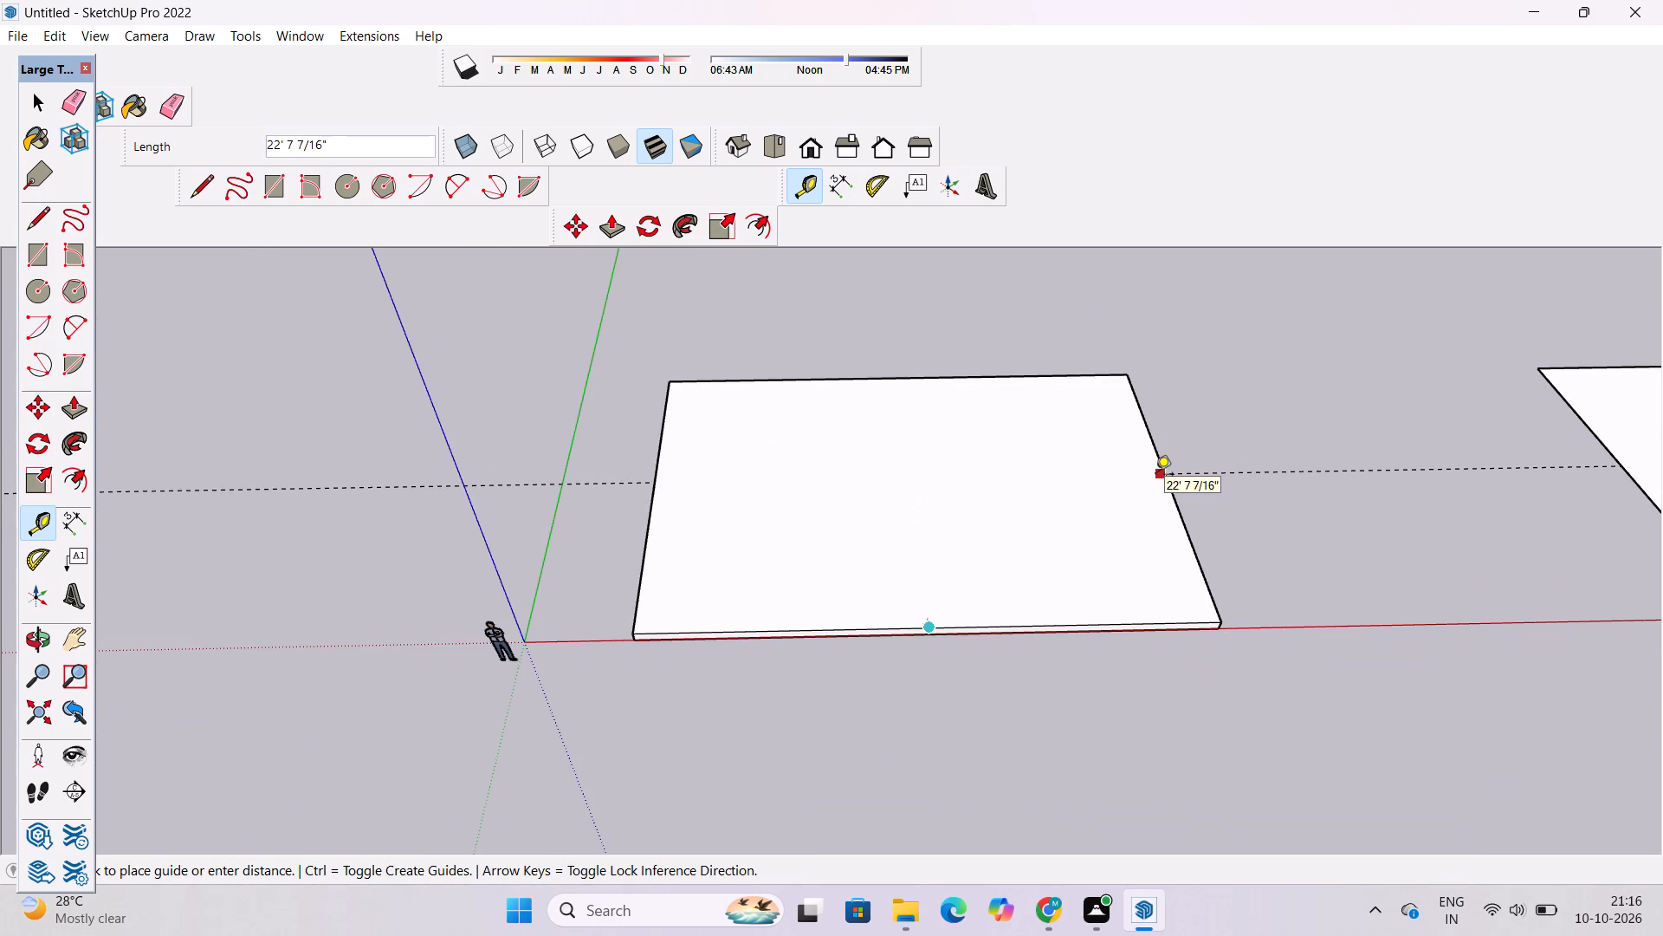
click(1168, 484)
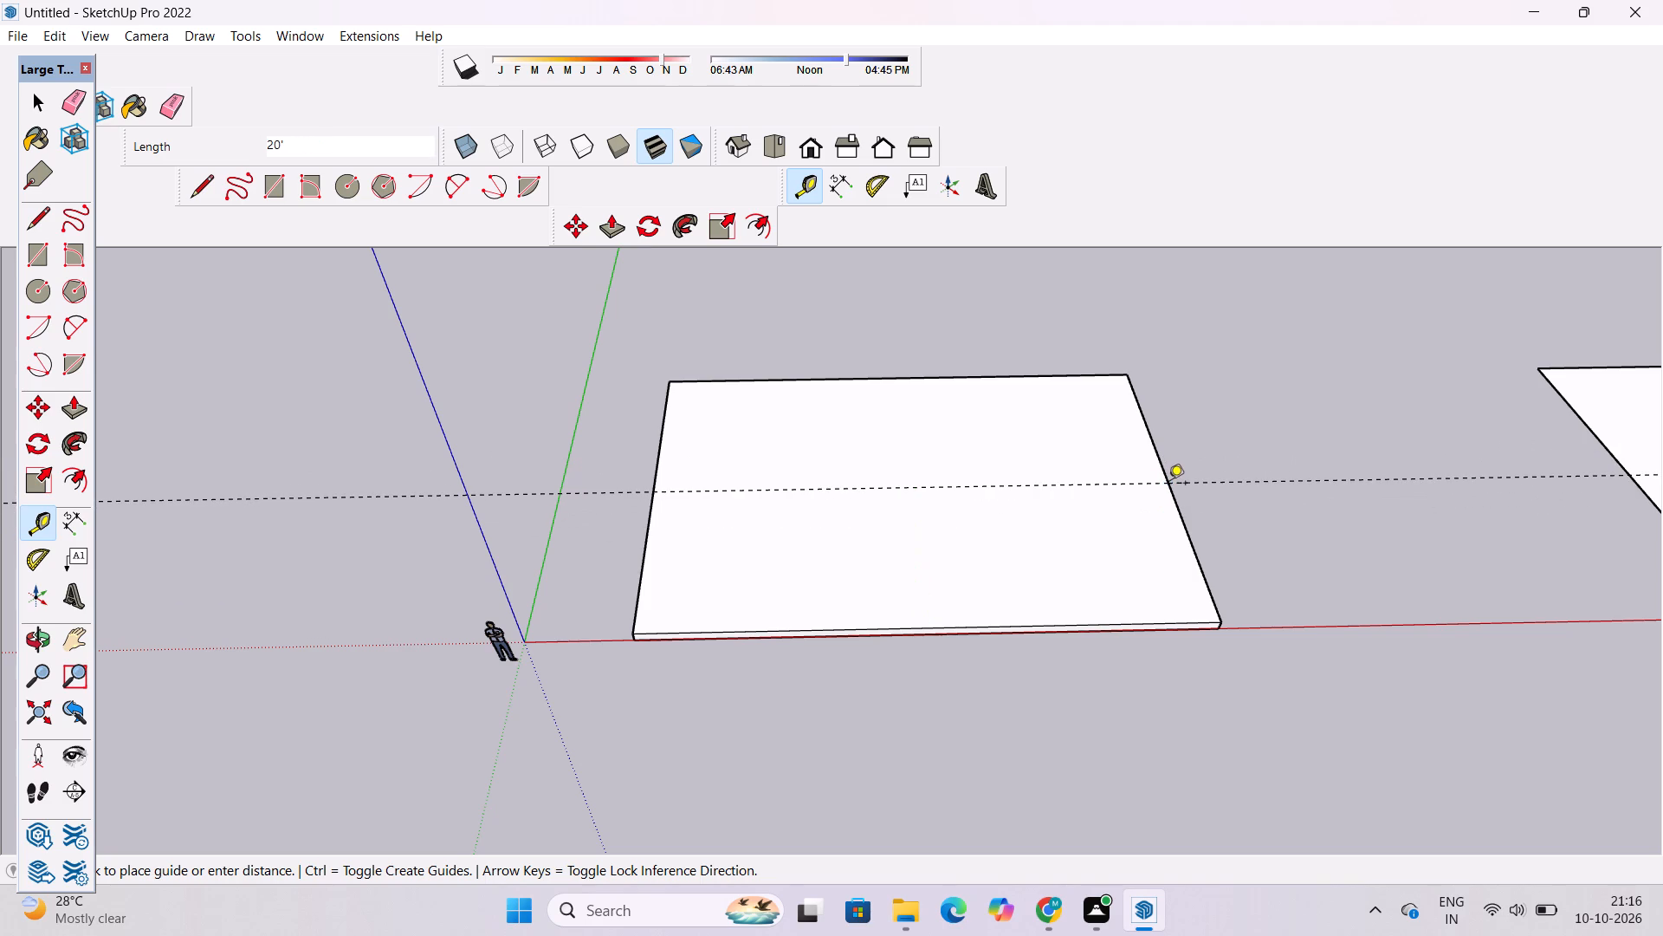
key(space)
text(0)
Examine the guide line's run across the original slab and the copied face from several angles.
key(o)
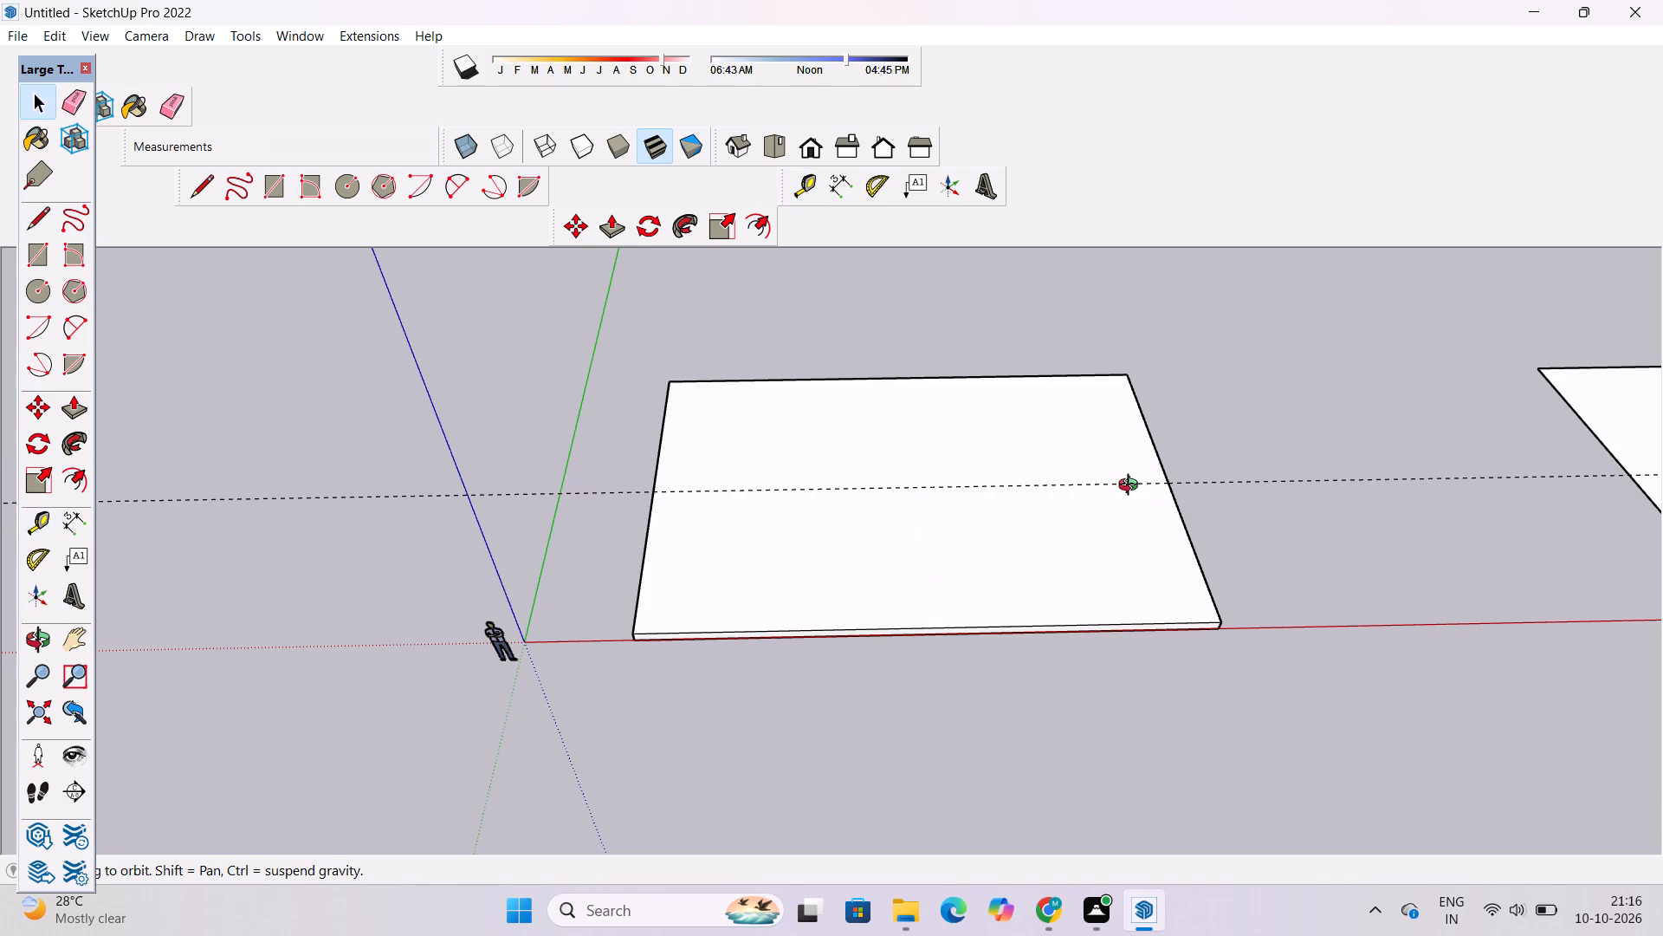
scroll(1132, 487, down, 4)
drag(1067, 518, 1092, 544)
drag(1092, 544, 1185, 586)
scroll(1103, 571, up, 4)
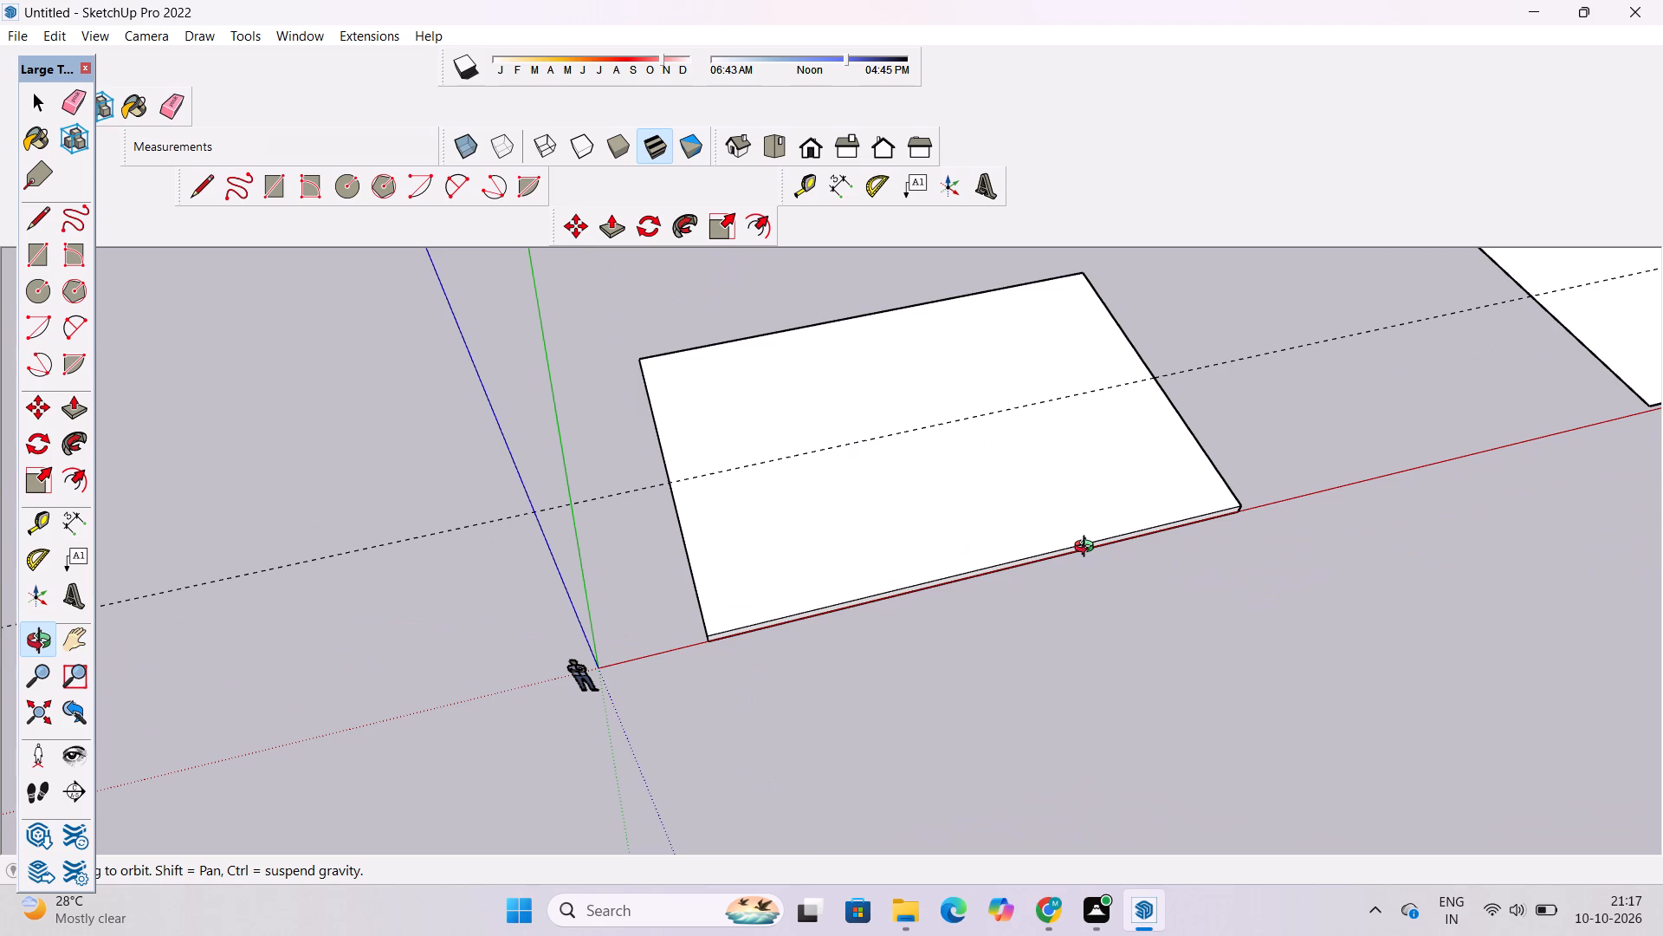
scroll(1071, 549, down, 2)
shift+drag(1061, 547, 1079, 516)
shift+drag(1079, 516, 1050, 539)
scroll(1009, 539, down, 7)
drag(1051, 558, 1018, 569)
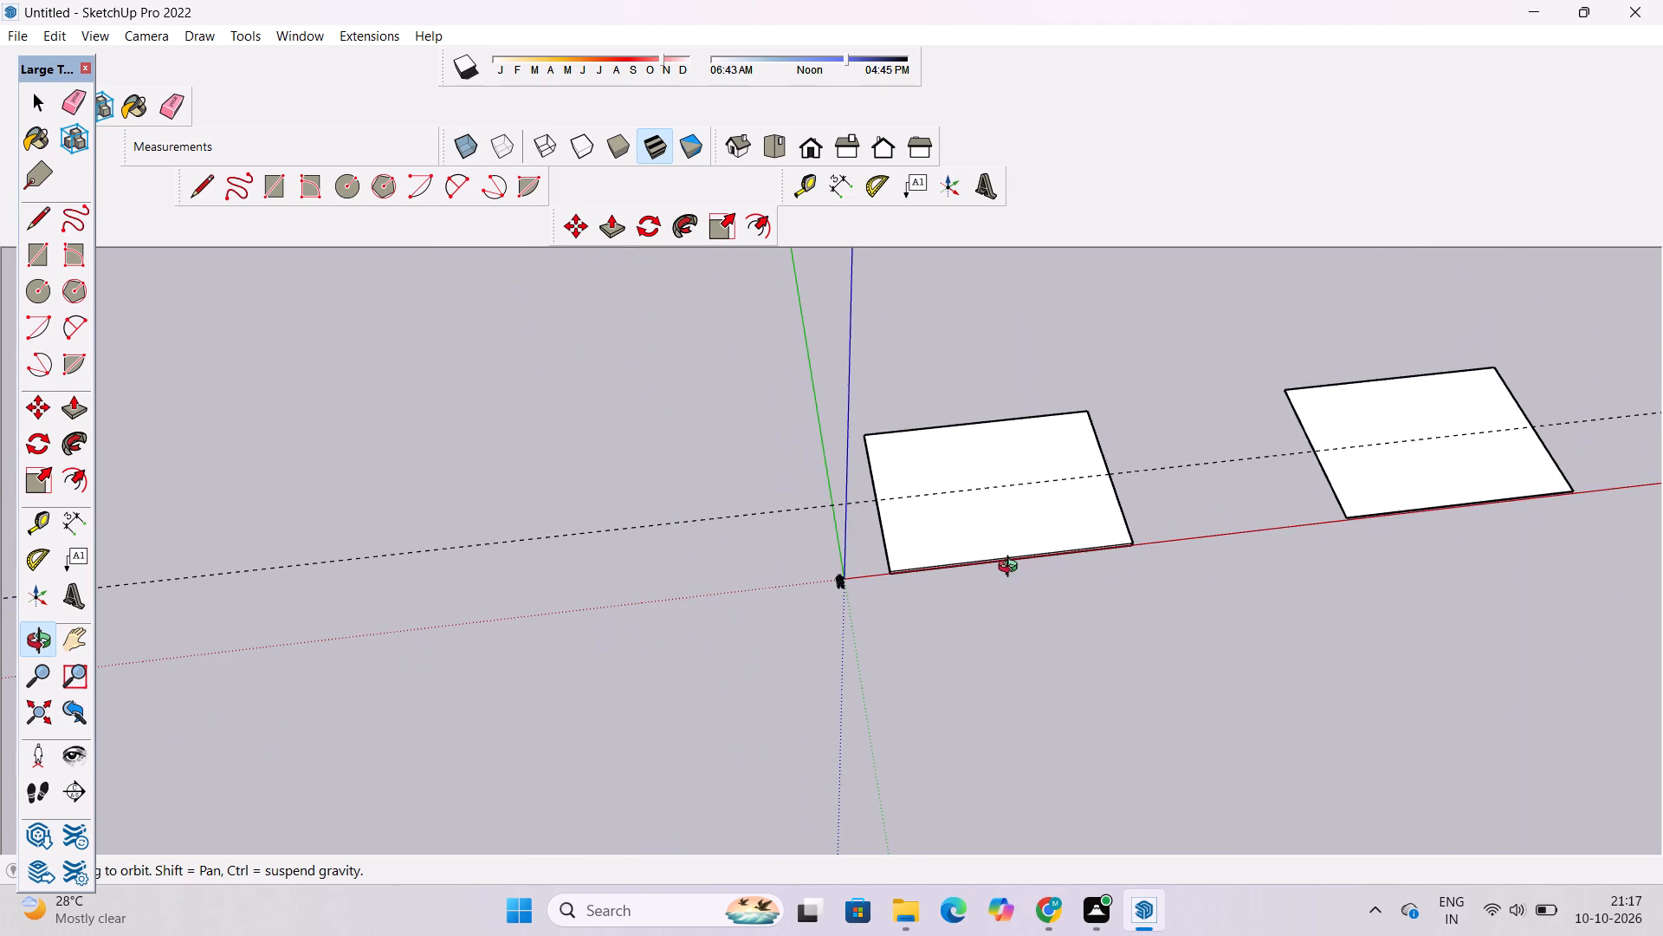
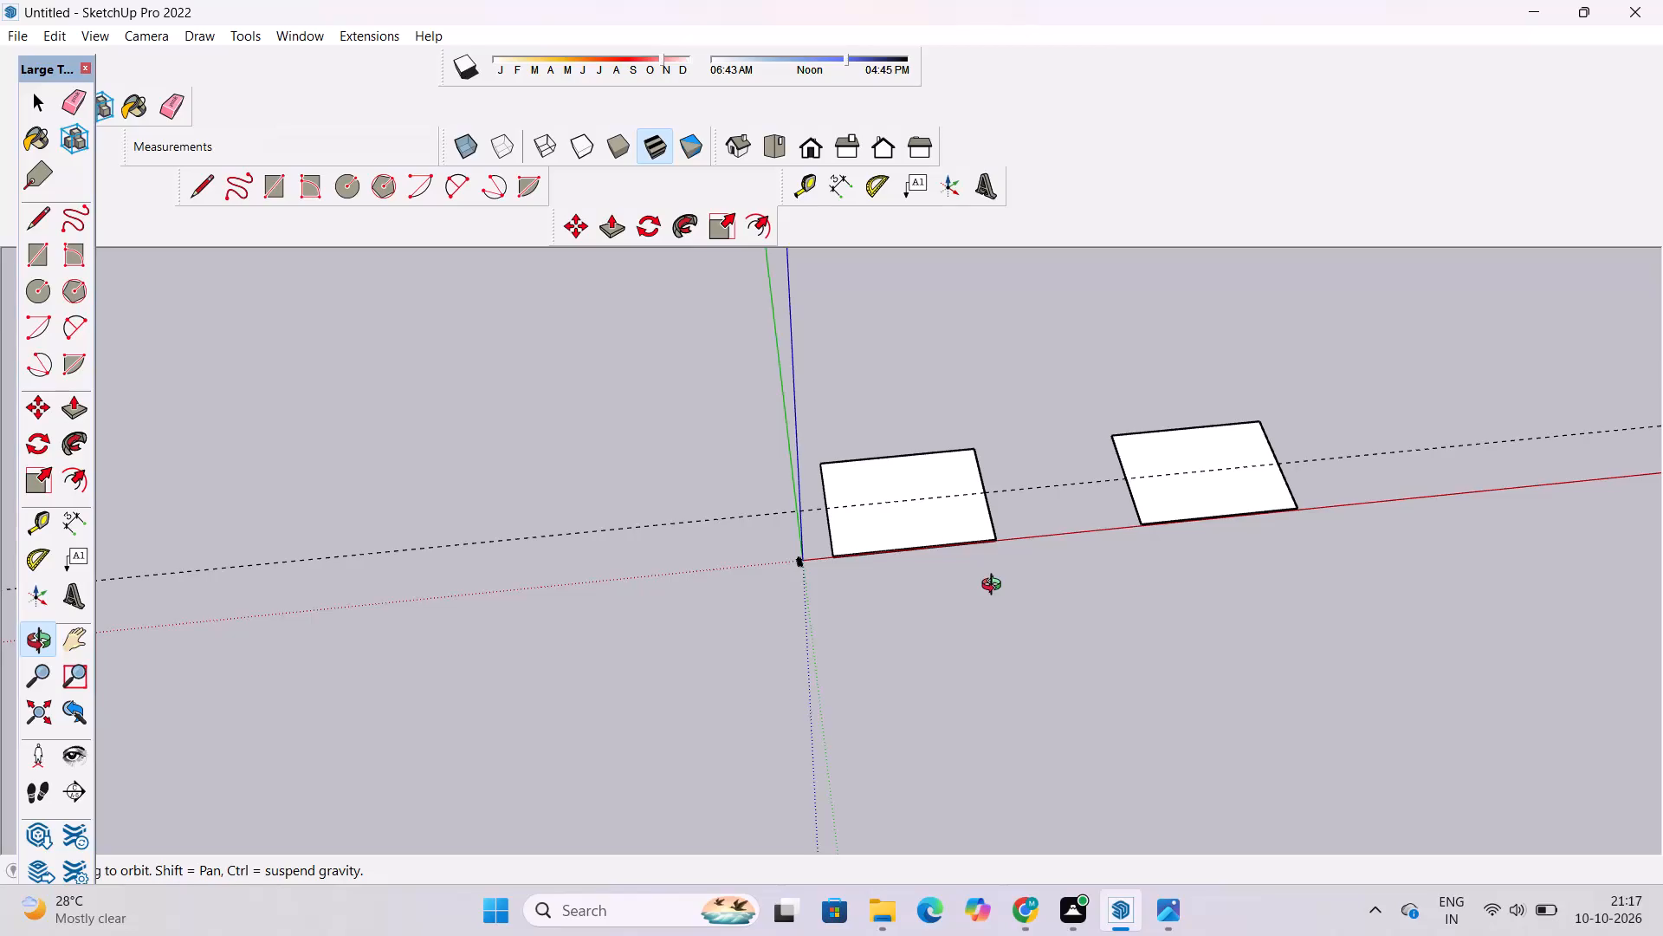
Undo the guide line offset 20' across the original slab's top face.
scroll(995, 587, up, 3)
shift+drag(976, 558, 943, 609)
scroll(891, 587, up, 4)
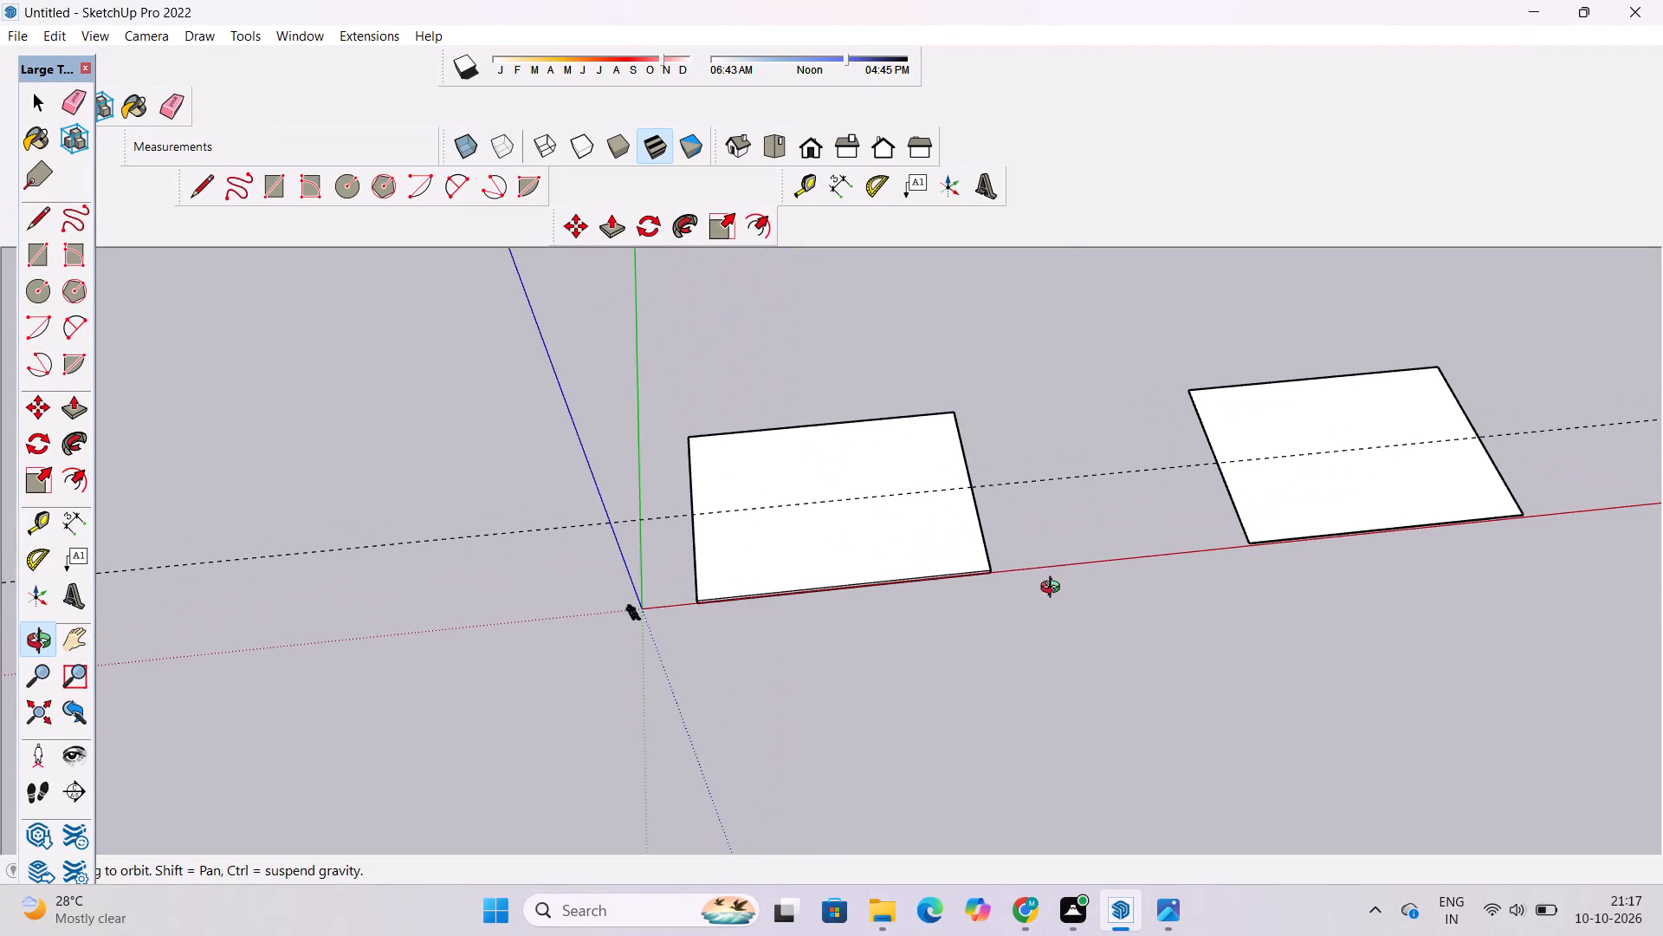
drag(1054, 589, 868, 602)
shift+drag(903, 621, 1233, 615)
scroll(1023, 572, up, 3)
shift+drag(997, 572, 1291, 618)
drag(1291, 618, 1165, 582)
key(ctrl+z)
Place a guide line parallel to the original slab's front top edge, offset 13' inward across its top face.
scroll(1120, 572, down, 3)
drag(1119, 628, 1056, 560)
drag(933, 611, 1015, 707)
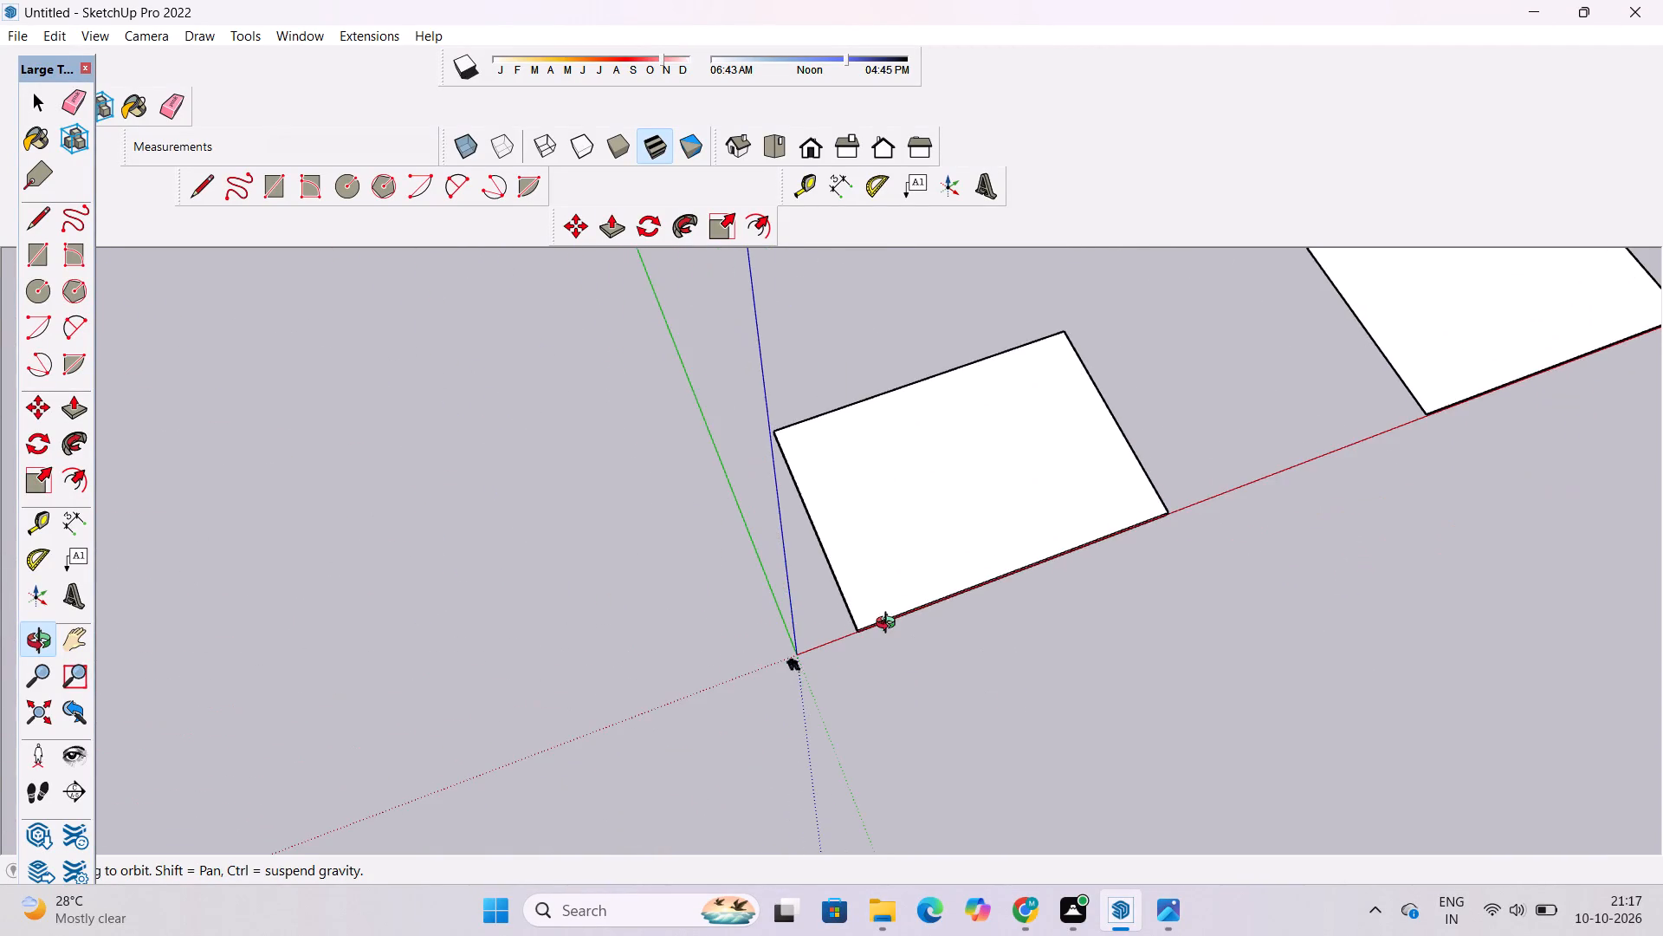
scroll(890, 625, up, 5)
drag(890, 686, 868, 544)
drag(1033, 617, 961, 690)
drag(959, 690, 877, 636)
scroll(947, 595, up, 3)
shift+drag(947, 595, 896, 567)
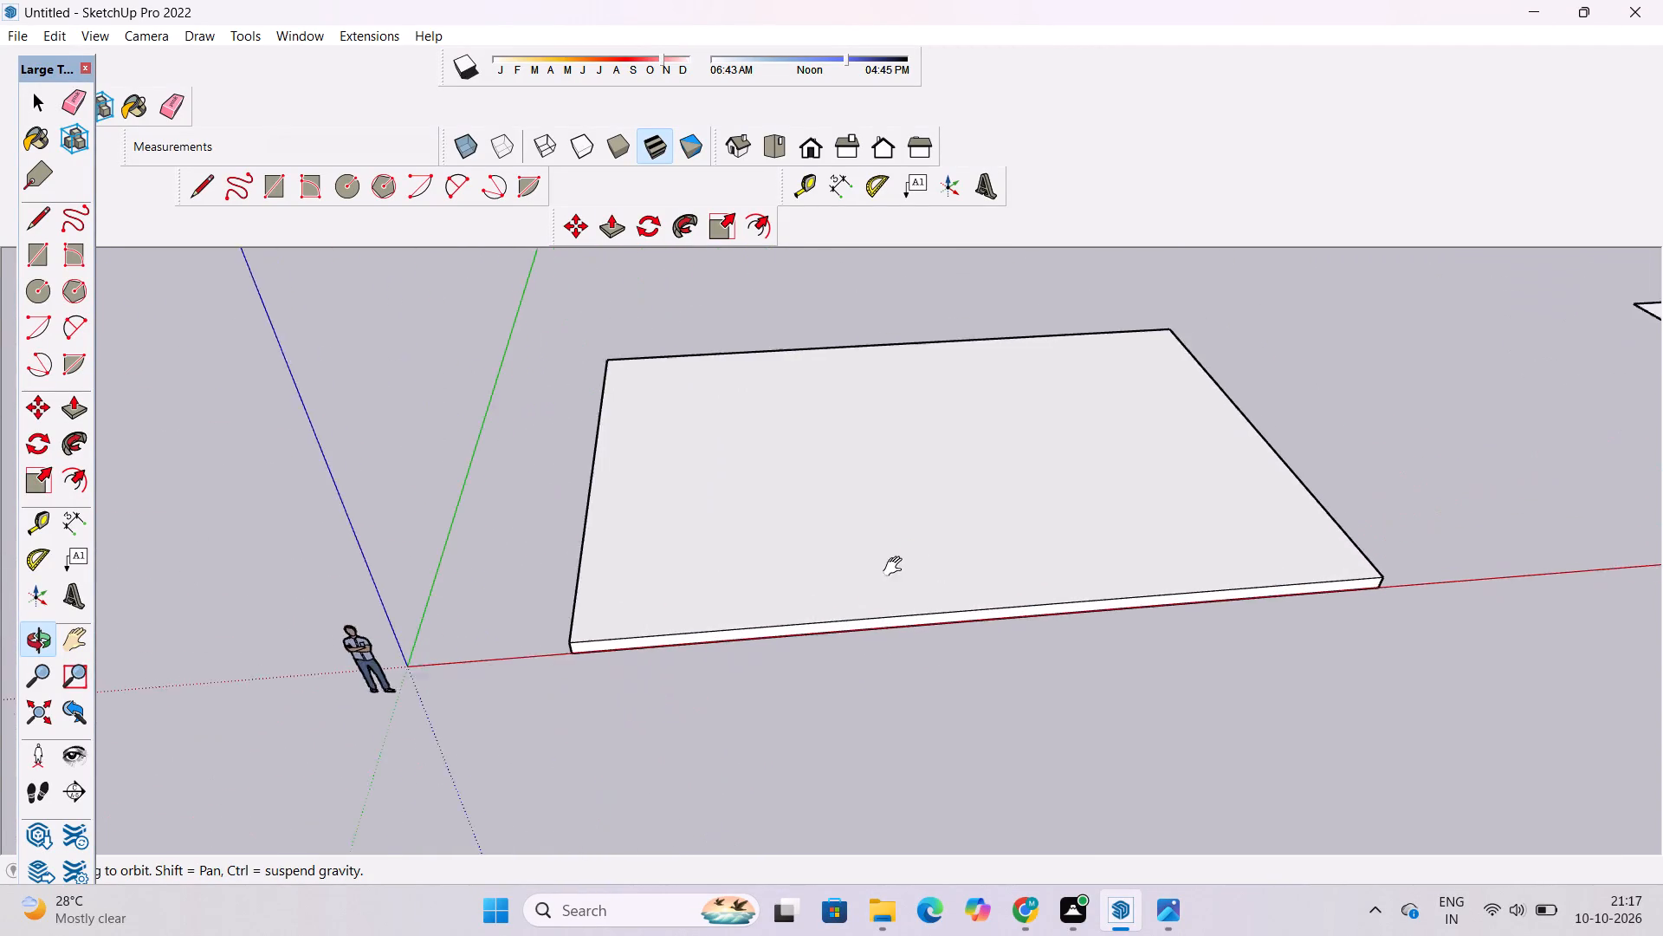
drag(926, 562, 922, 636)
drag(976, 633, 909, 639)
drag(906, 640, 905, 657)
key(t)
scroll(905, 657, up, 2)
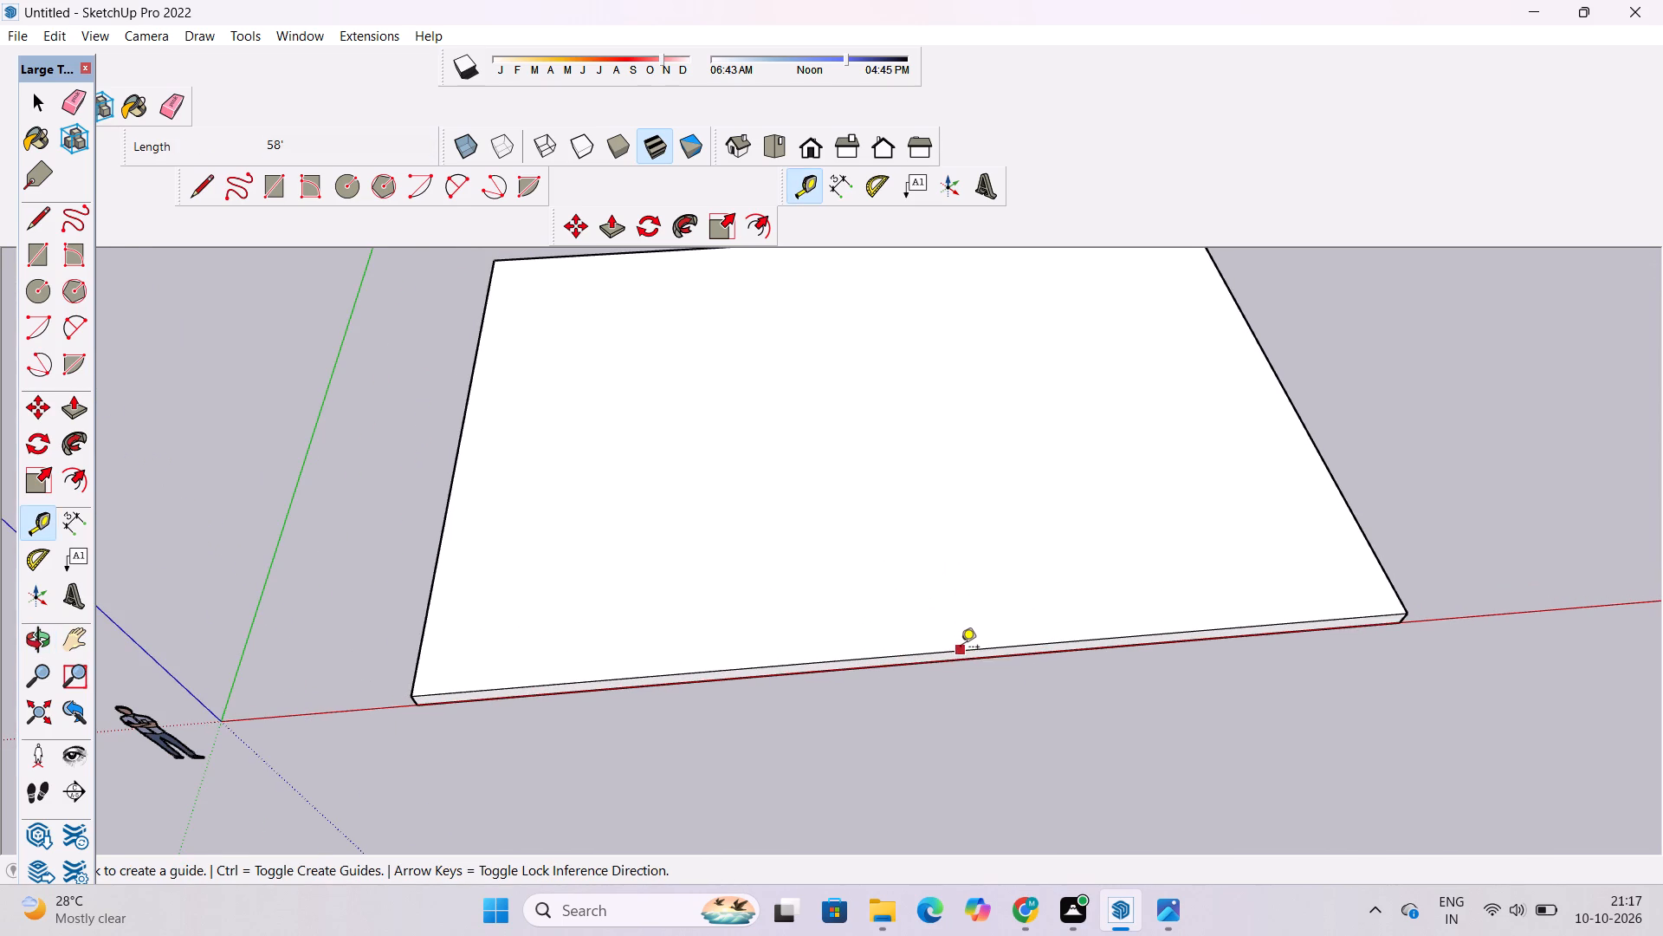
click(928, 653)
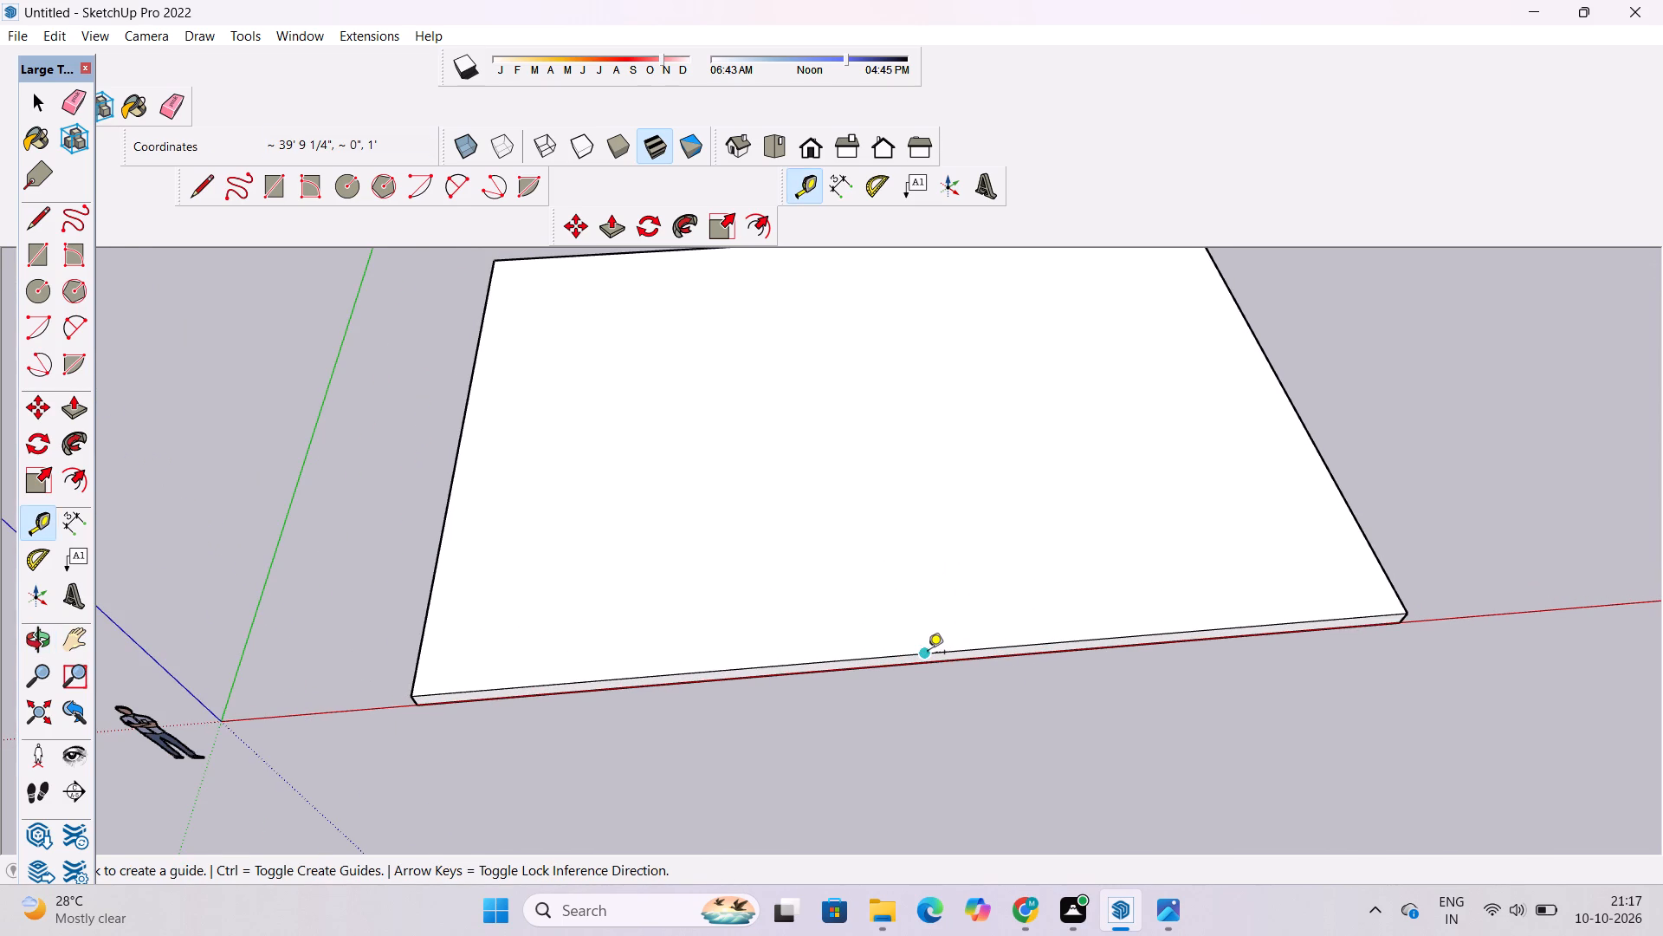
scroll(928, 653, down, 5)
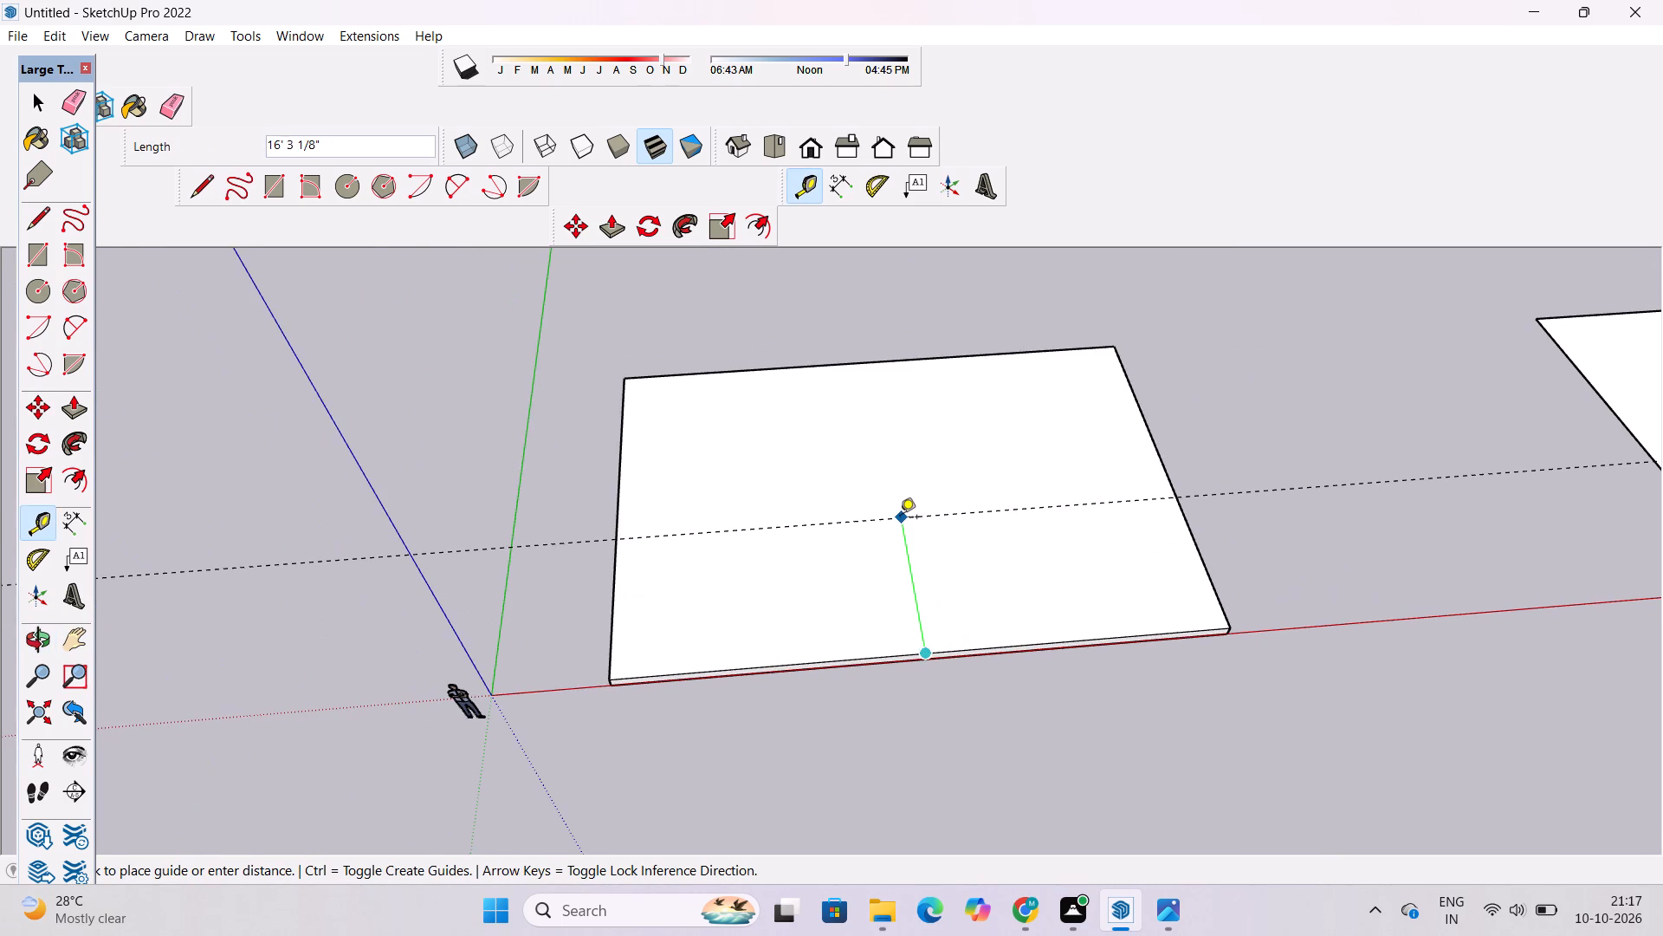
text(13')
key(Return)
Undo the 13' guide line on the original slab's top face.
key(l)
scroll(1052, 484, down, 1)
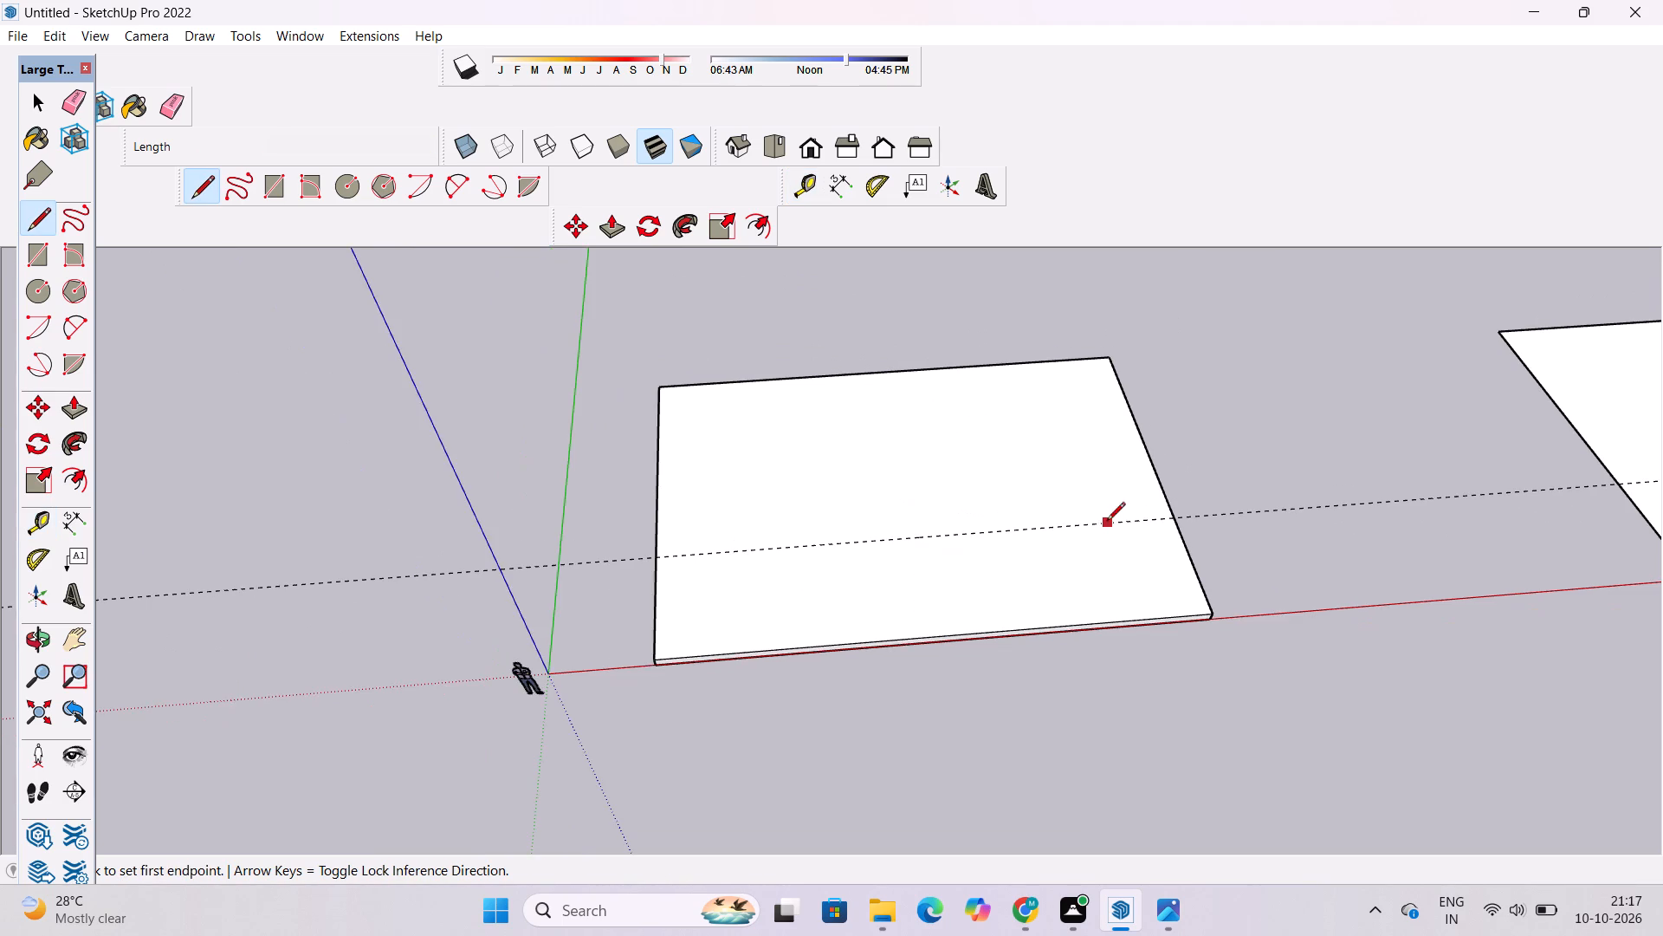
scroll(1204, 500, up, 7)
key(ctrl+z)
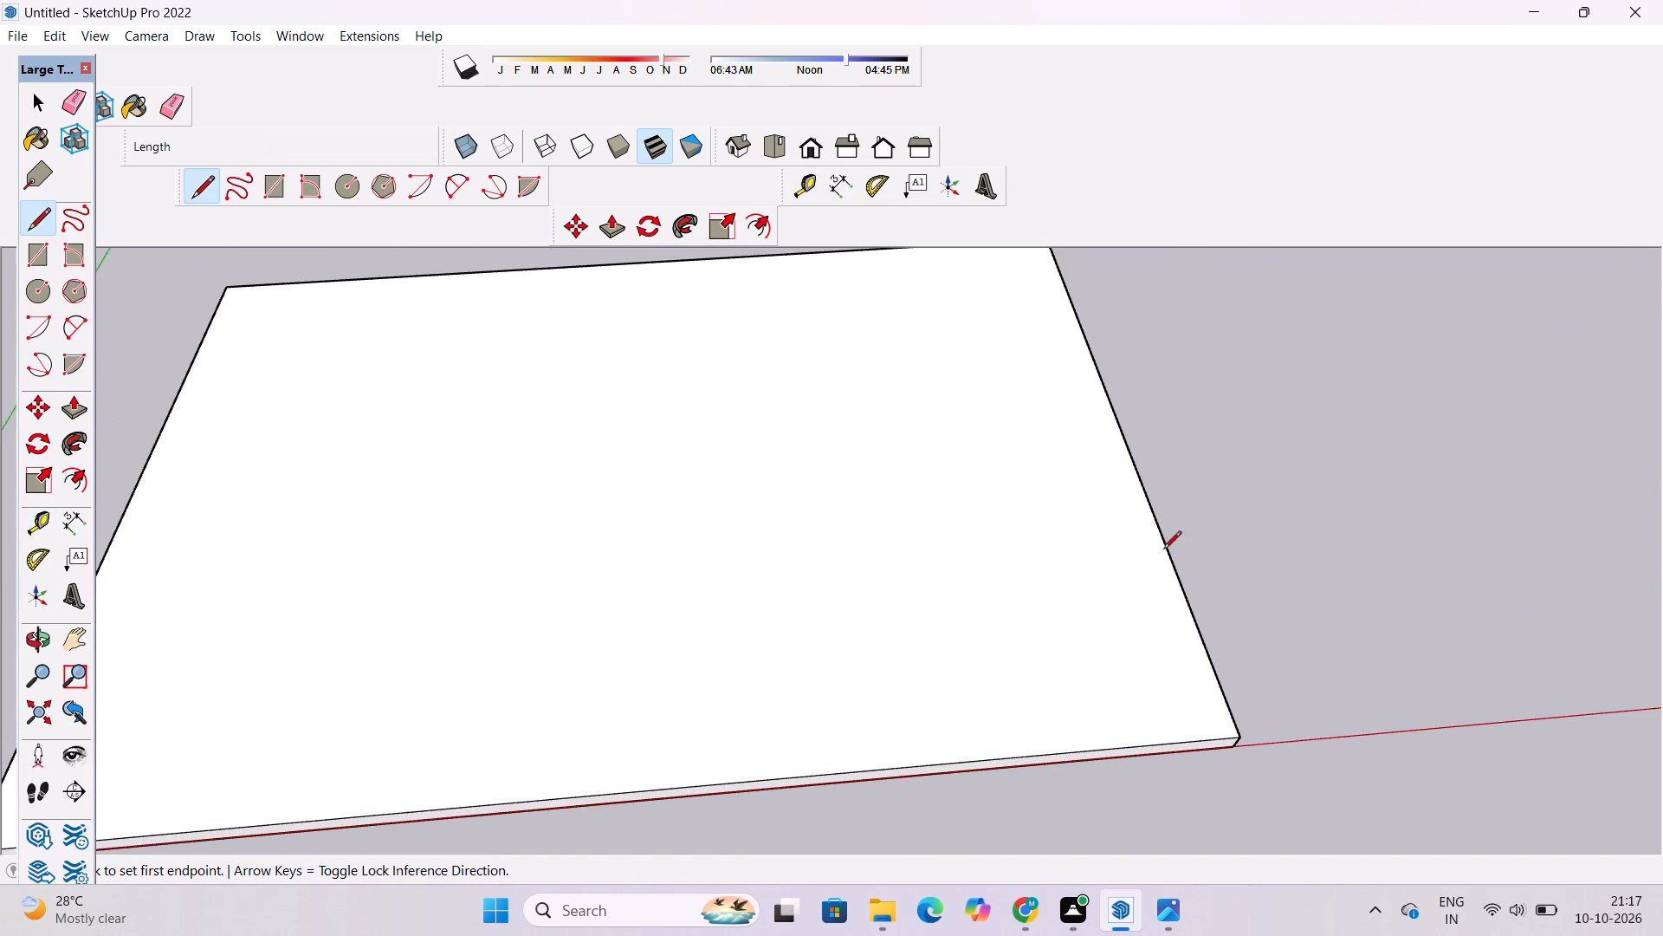
Switch to Photos and examine the reference façade's proportions and layout.
click(1163, 911)
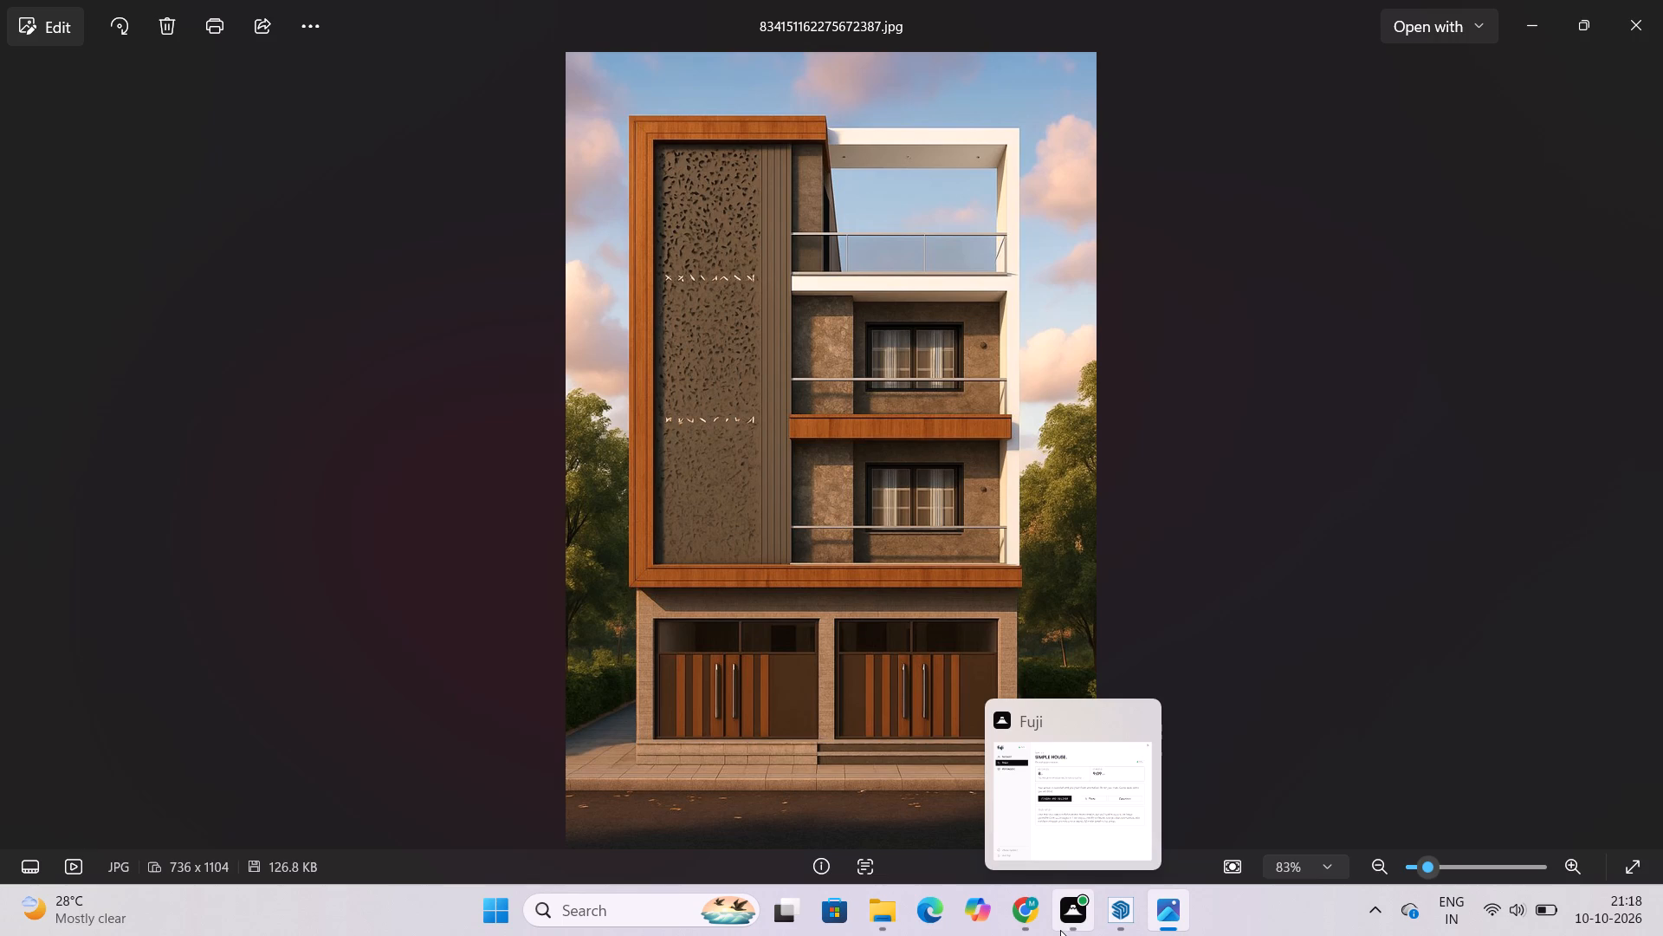
scroll(1060, 930, down, 2)
scroll(1060, 930, up, 1)
scroll(1060, 930, down, 2)
scroll(1060, 930, up, 5)
scroll(949, 767, down, 3)
scroll(893, 532, down, 6)
Return to SketchUp and examine the original slab's top face and front edge from several angles.
click(1117, 912)
scroll(692, 588, down, 6)
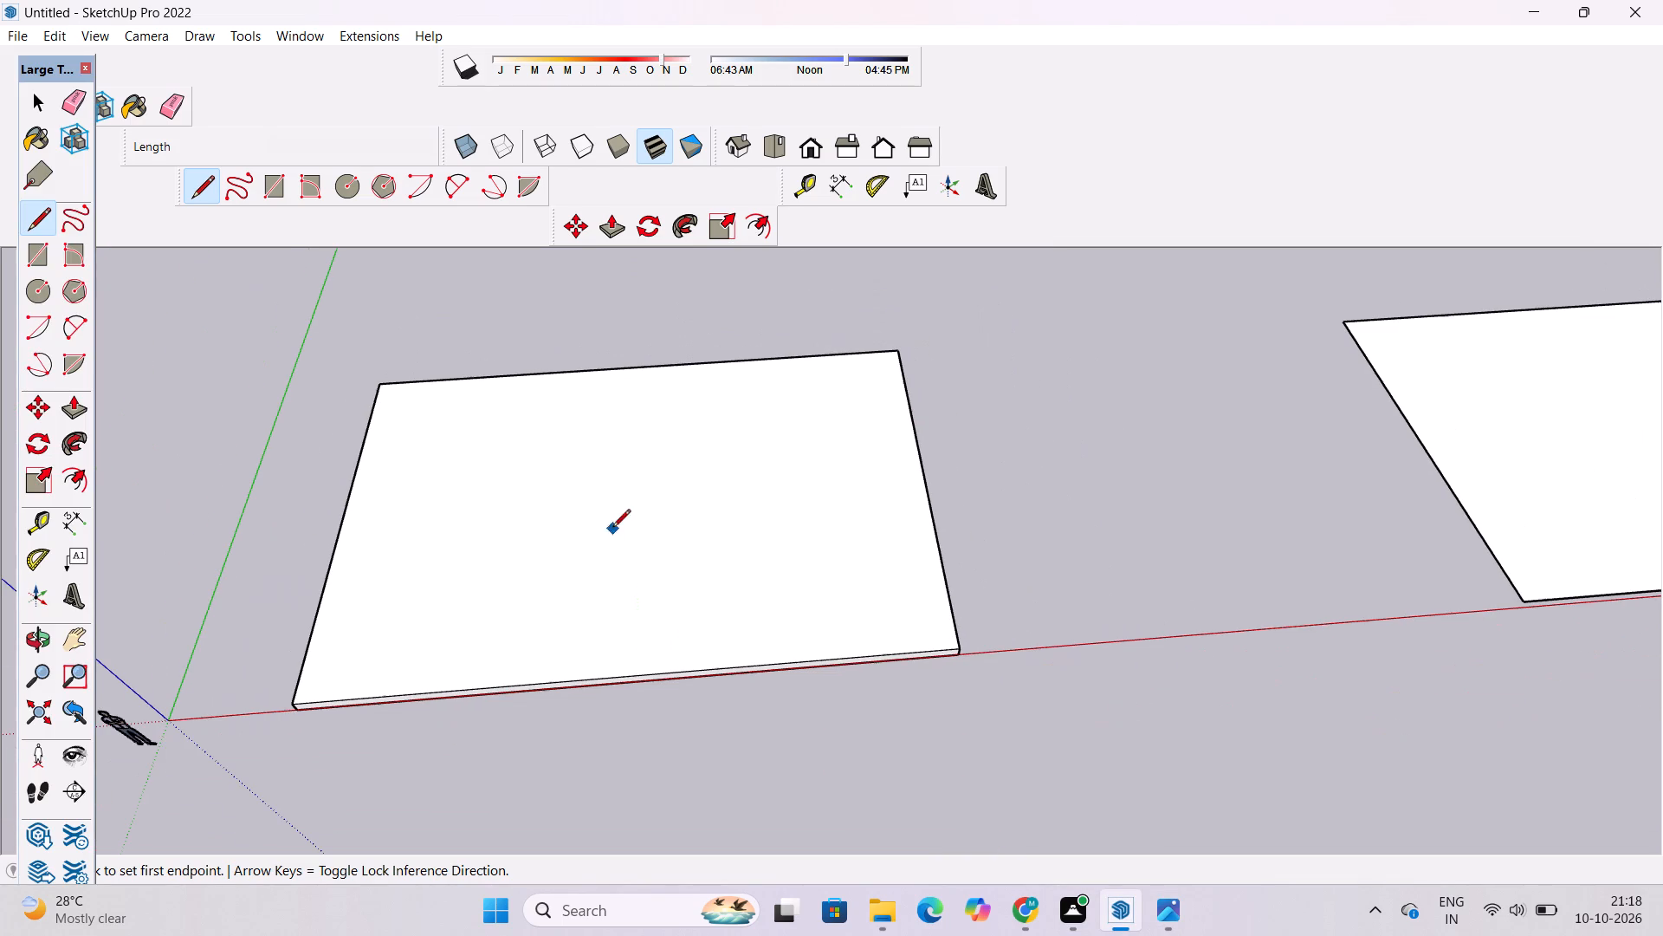
key(space)
text(o)
drag(560, 725, 548, 666)
shift+drag(549, 665, 686, 622)
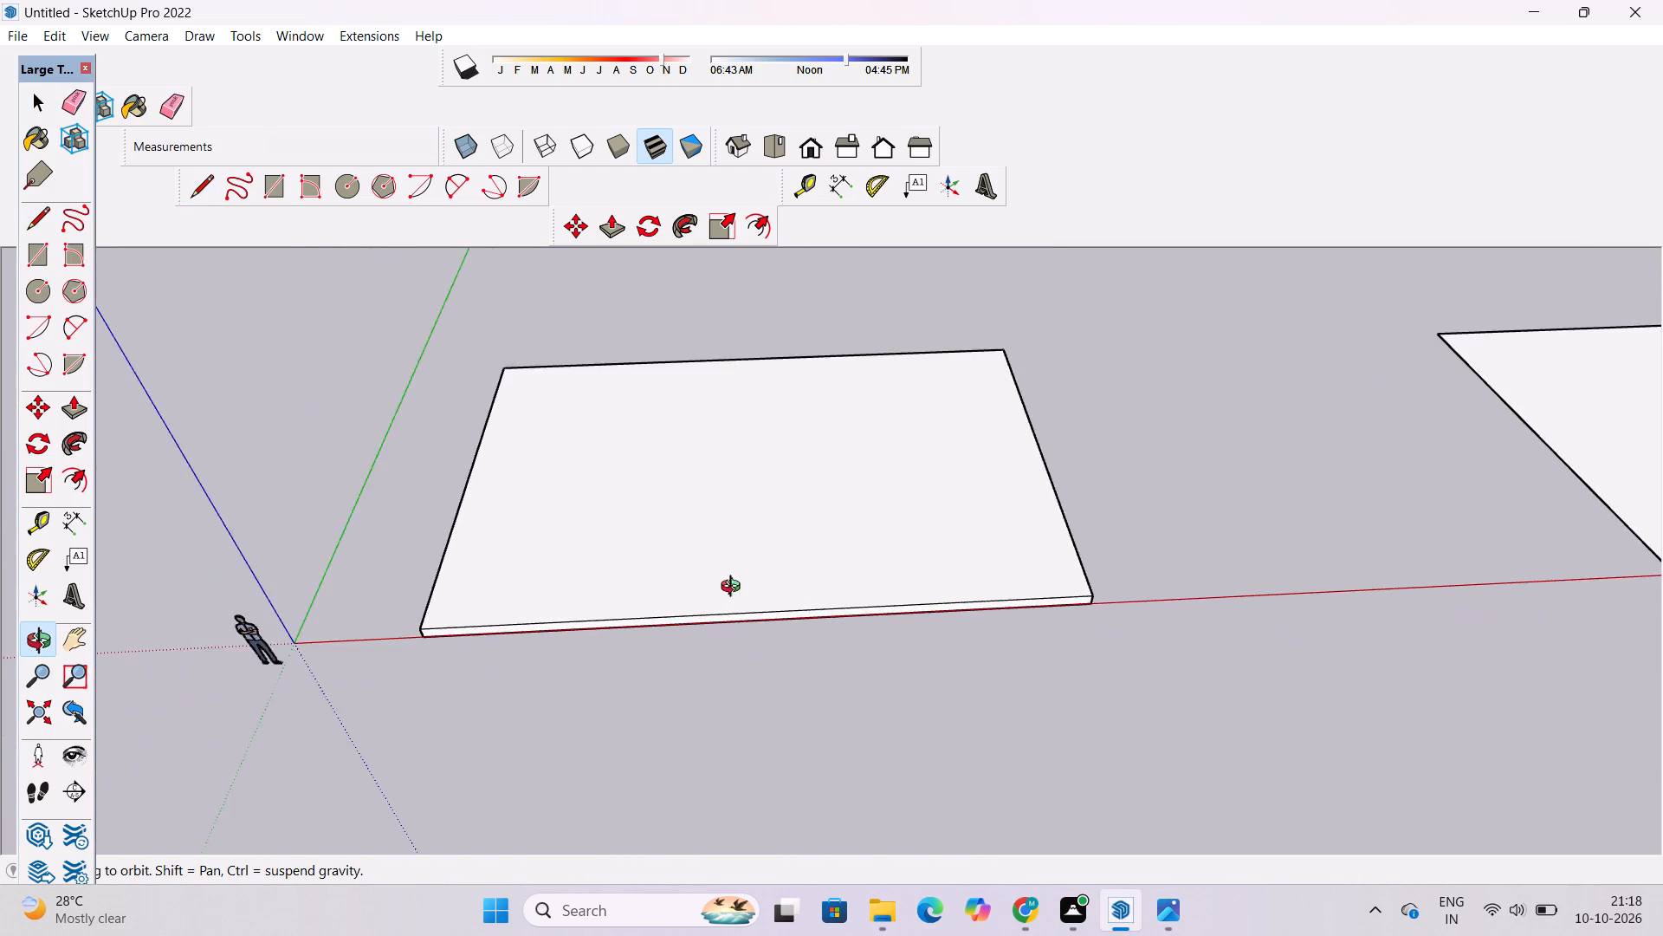
scroll(734, 588, down, 5)
drag(740, 592, 797, 663)
scroll(794, 664, up, 4)
shift+drag(726, 633, 761, 682)
drag(754, 682, 761, 648)
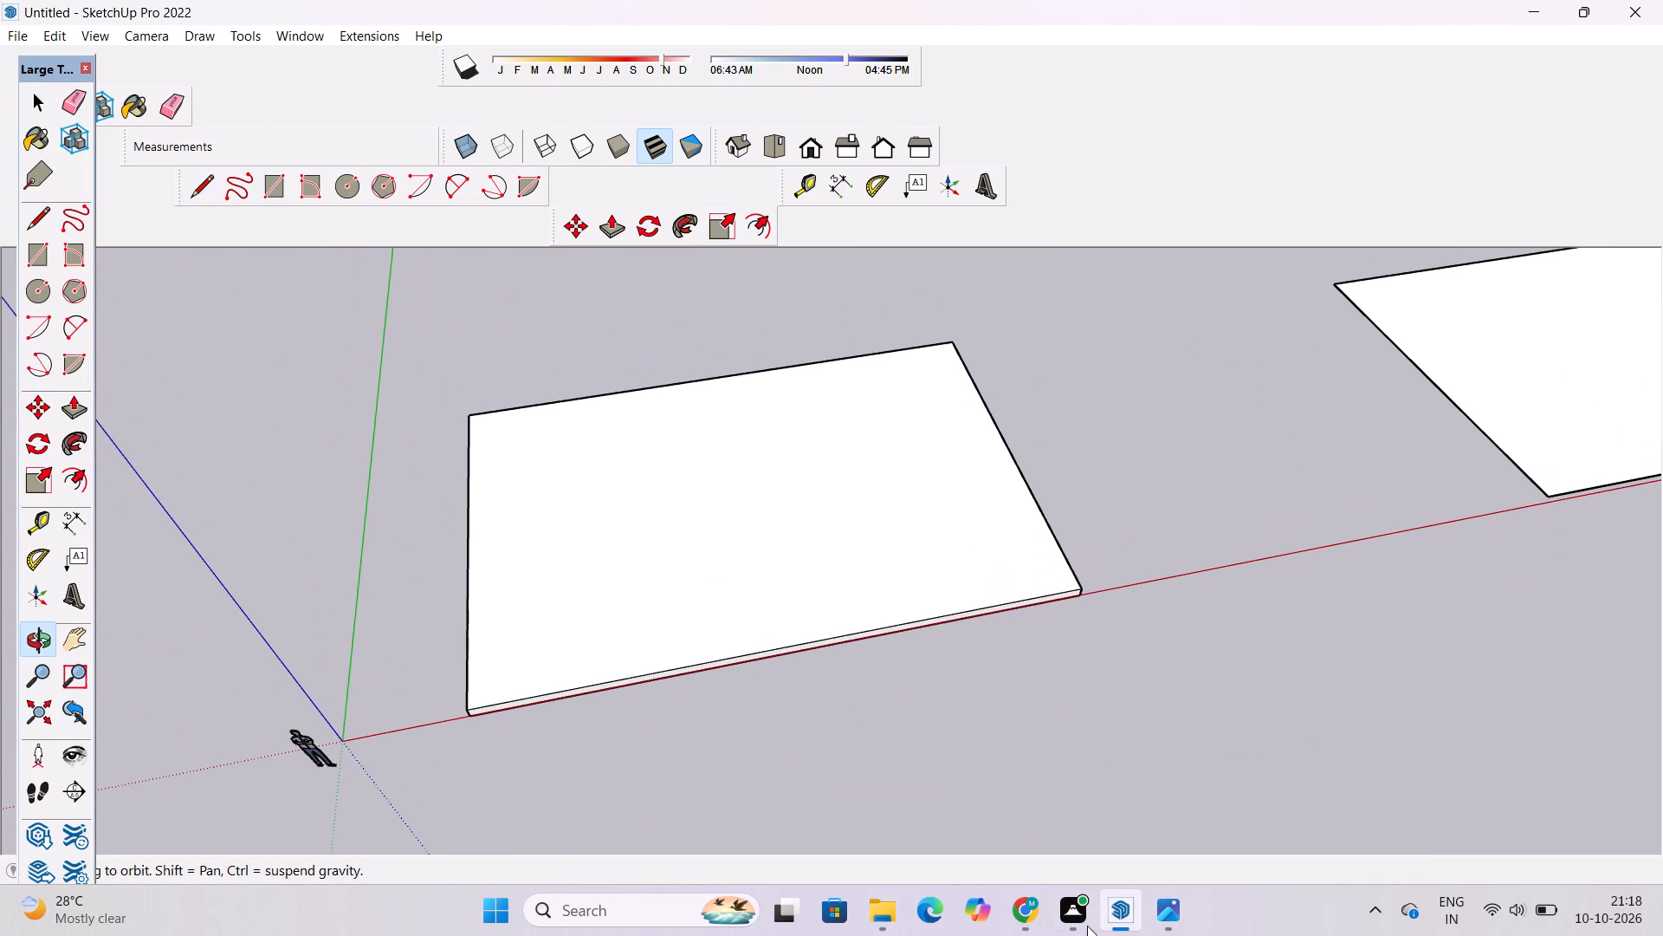
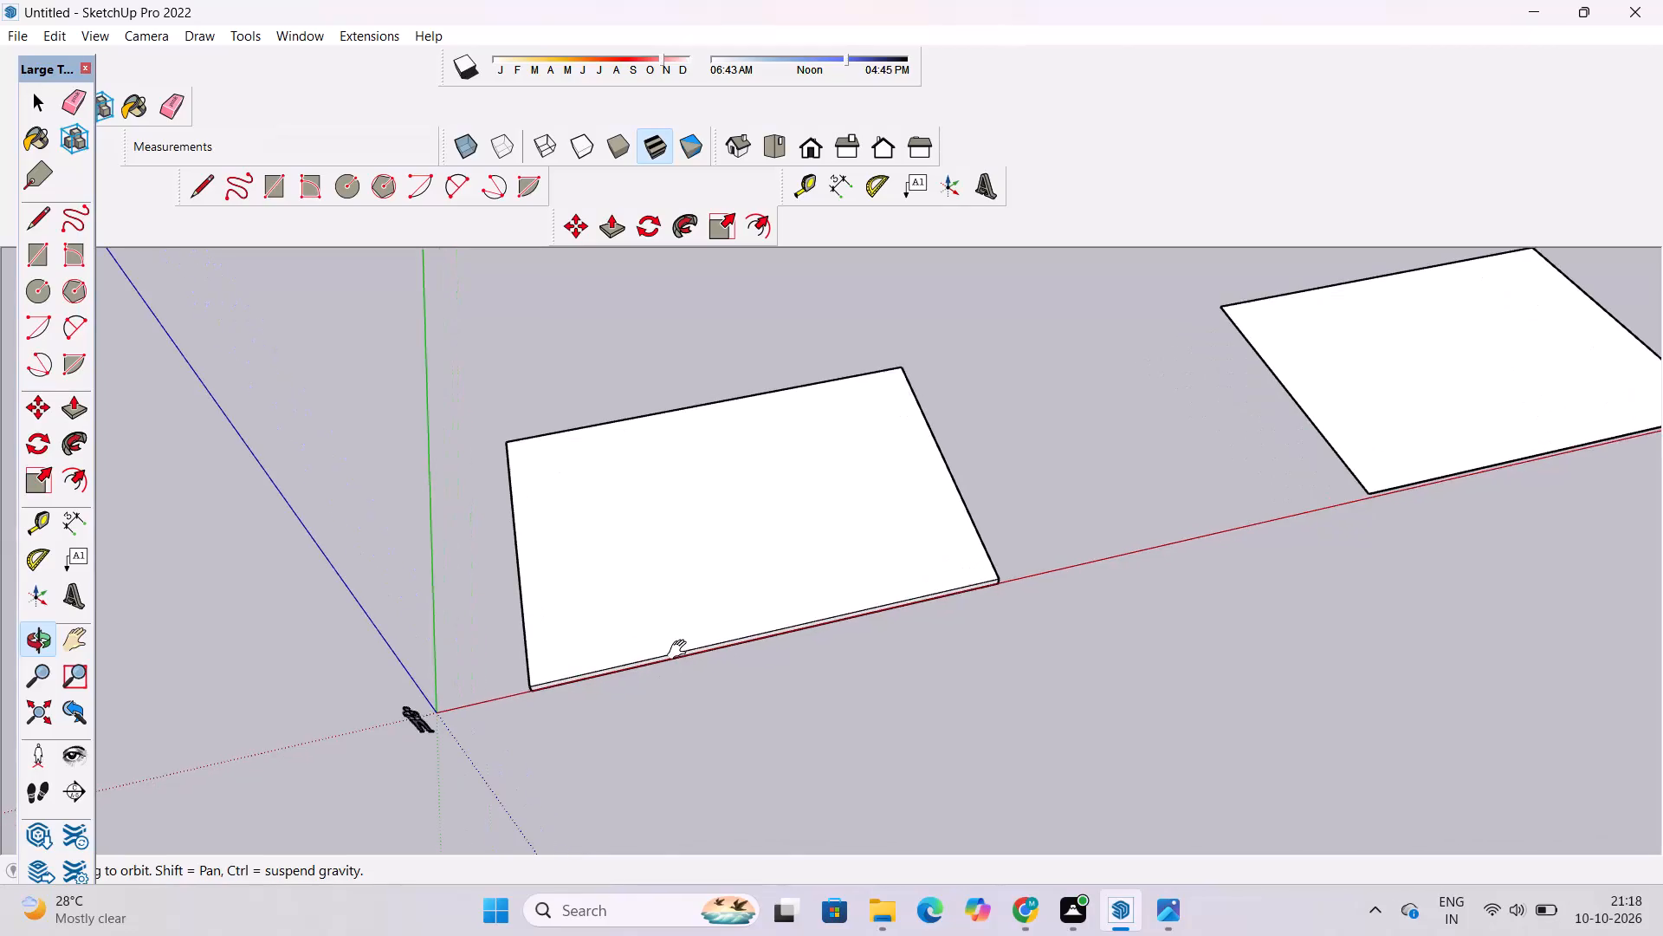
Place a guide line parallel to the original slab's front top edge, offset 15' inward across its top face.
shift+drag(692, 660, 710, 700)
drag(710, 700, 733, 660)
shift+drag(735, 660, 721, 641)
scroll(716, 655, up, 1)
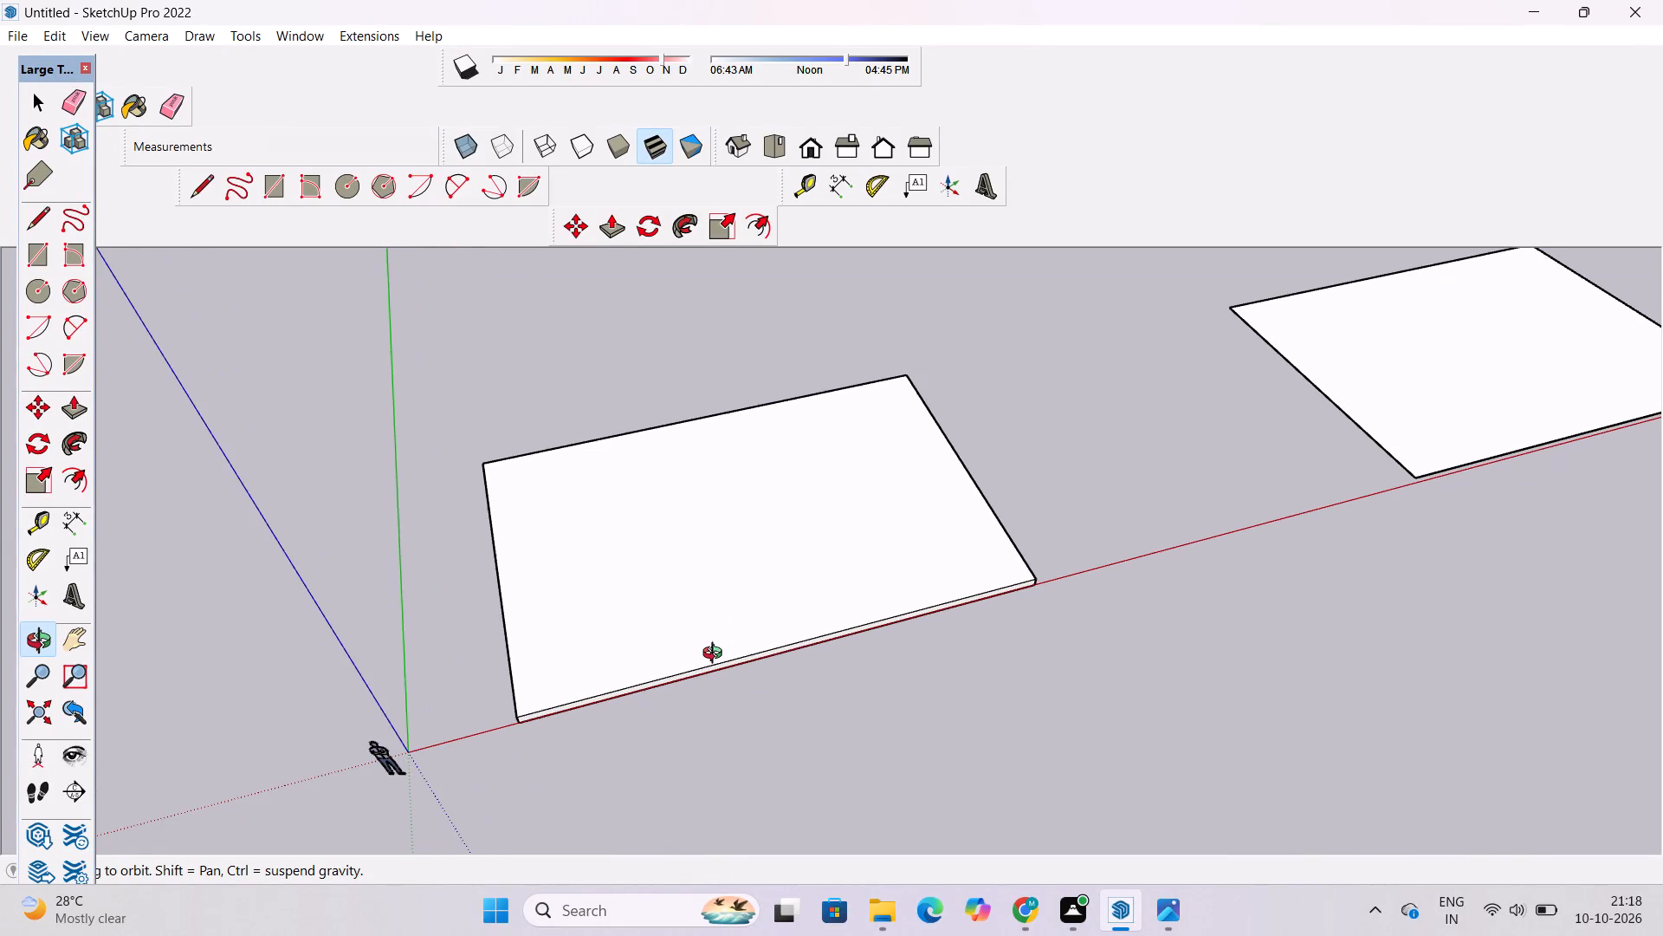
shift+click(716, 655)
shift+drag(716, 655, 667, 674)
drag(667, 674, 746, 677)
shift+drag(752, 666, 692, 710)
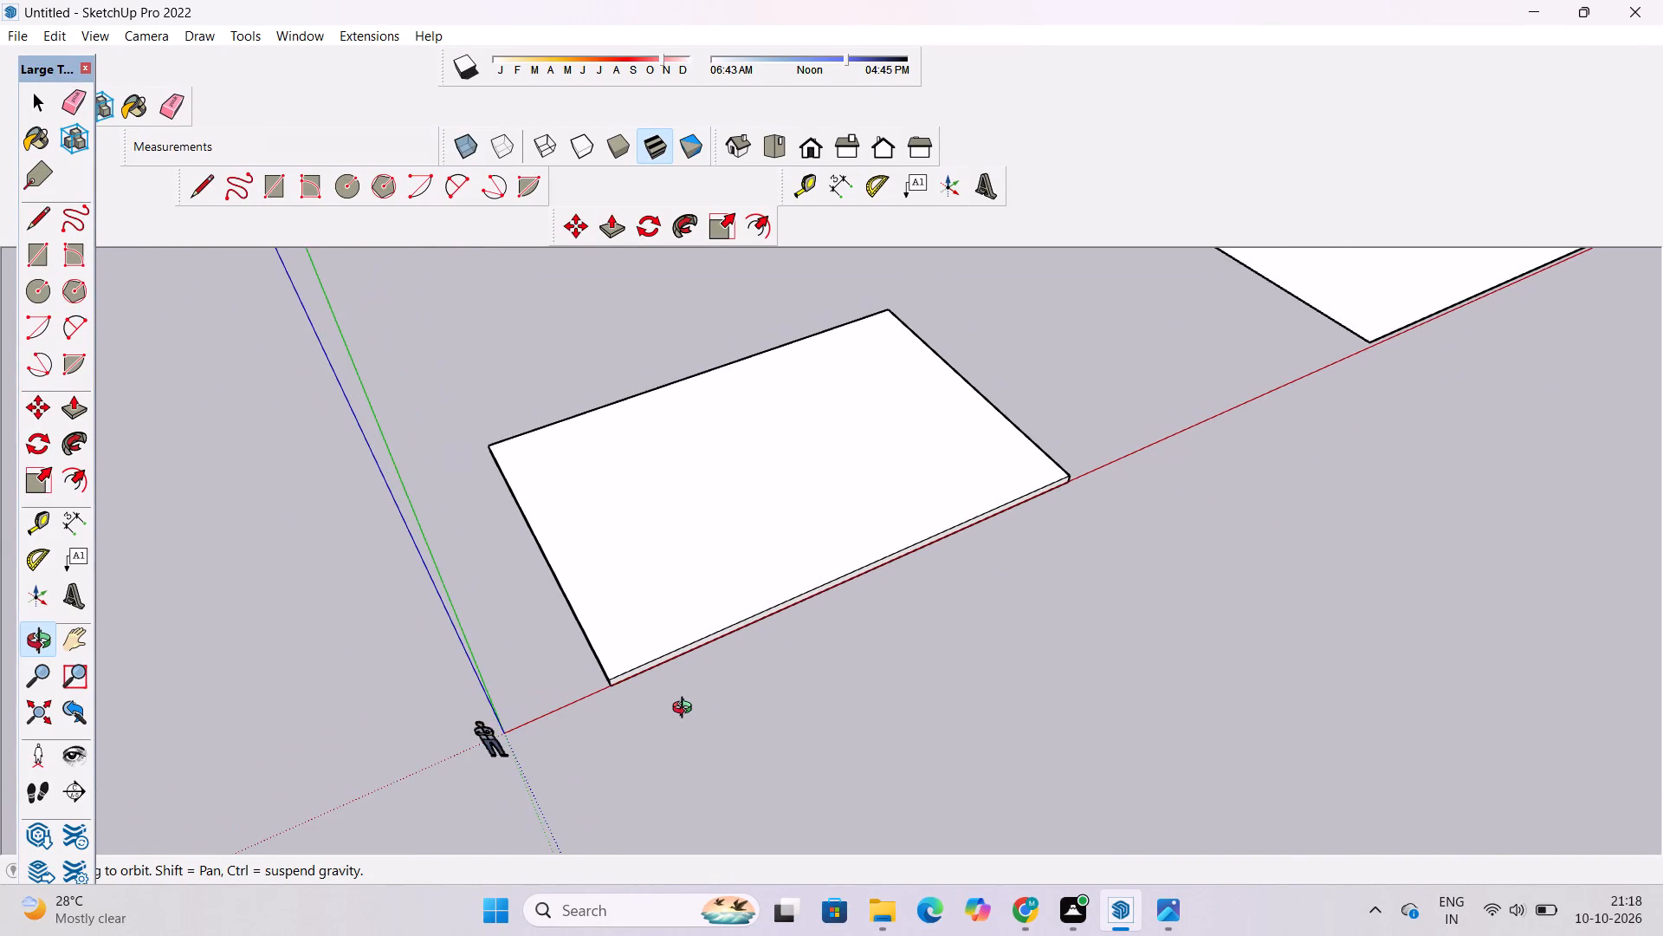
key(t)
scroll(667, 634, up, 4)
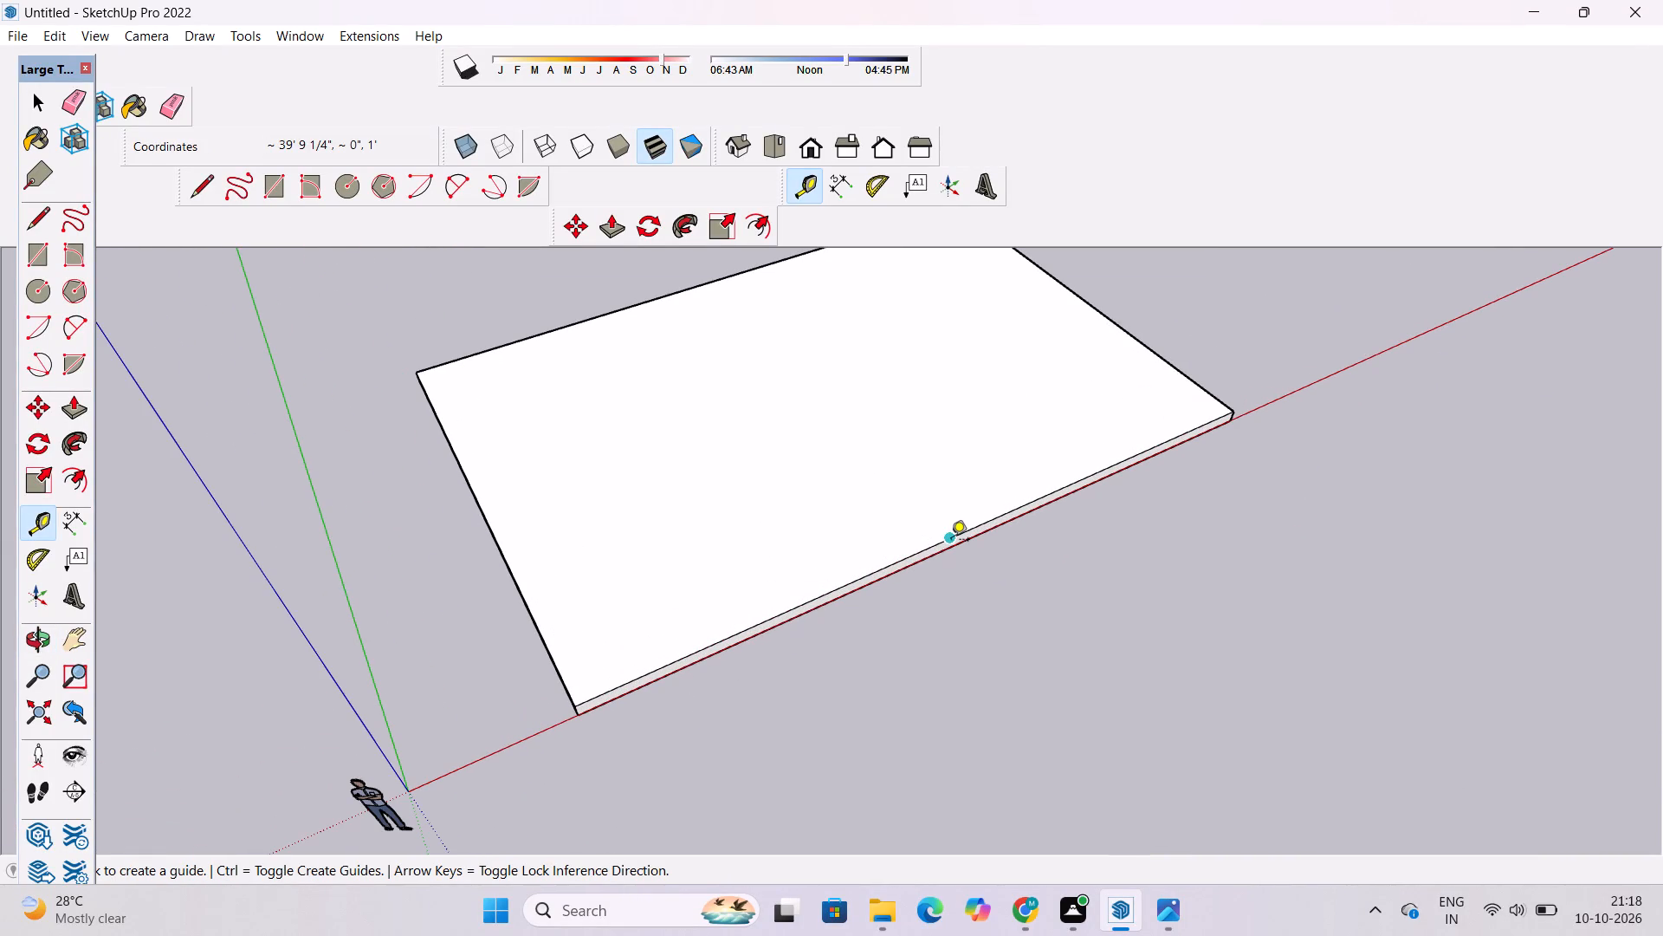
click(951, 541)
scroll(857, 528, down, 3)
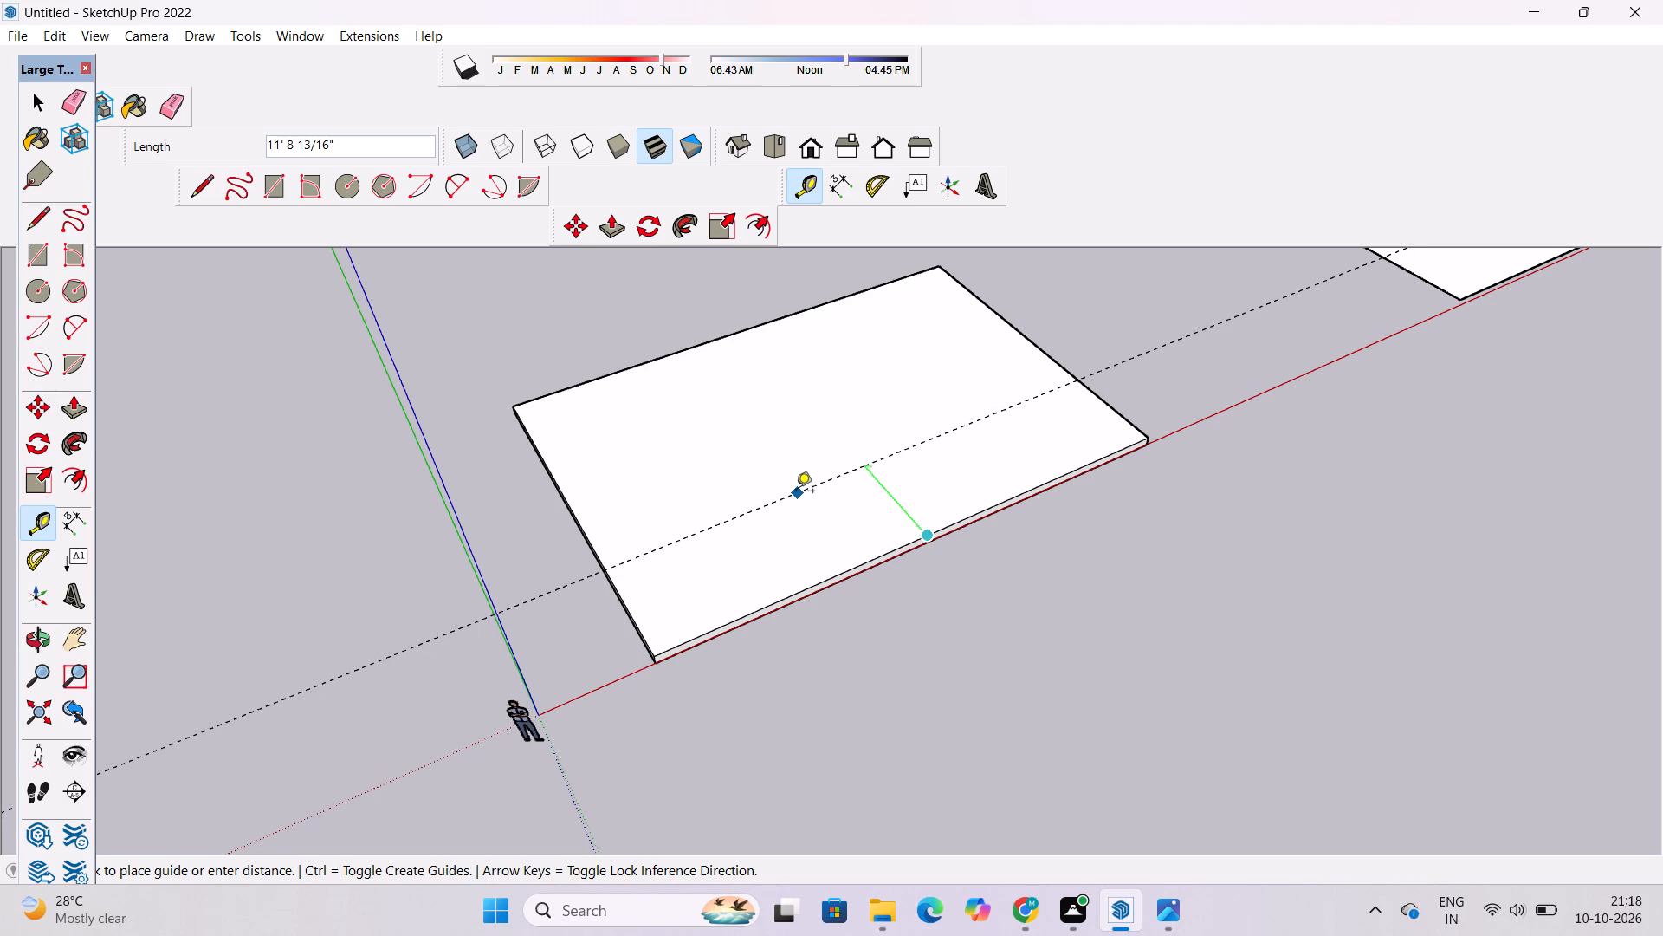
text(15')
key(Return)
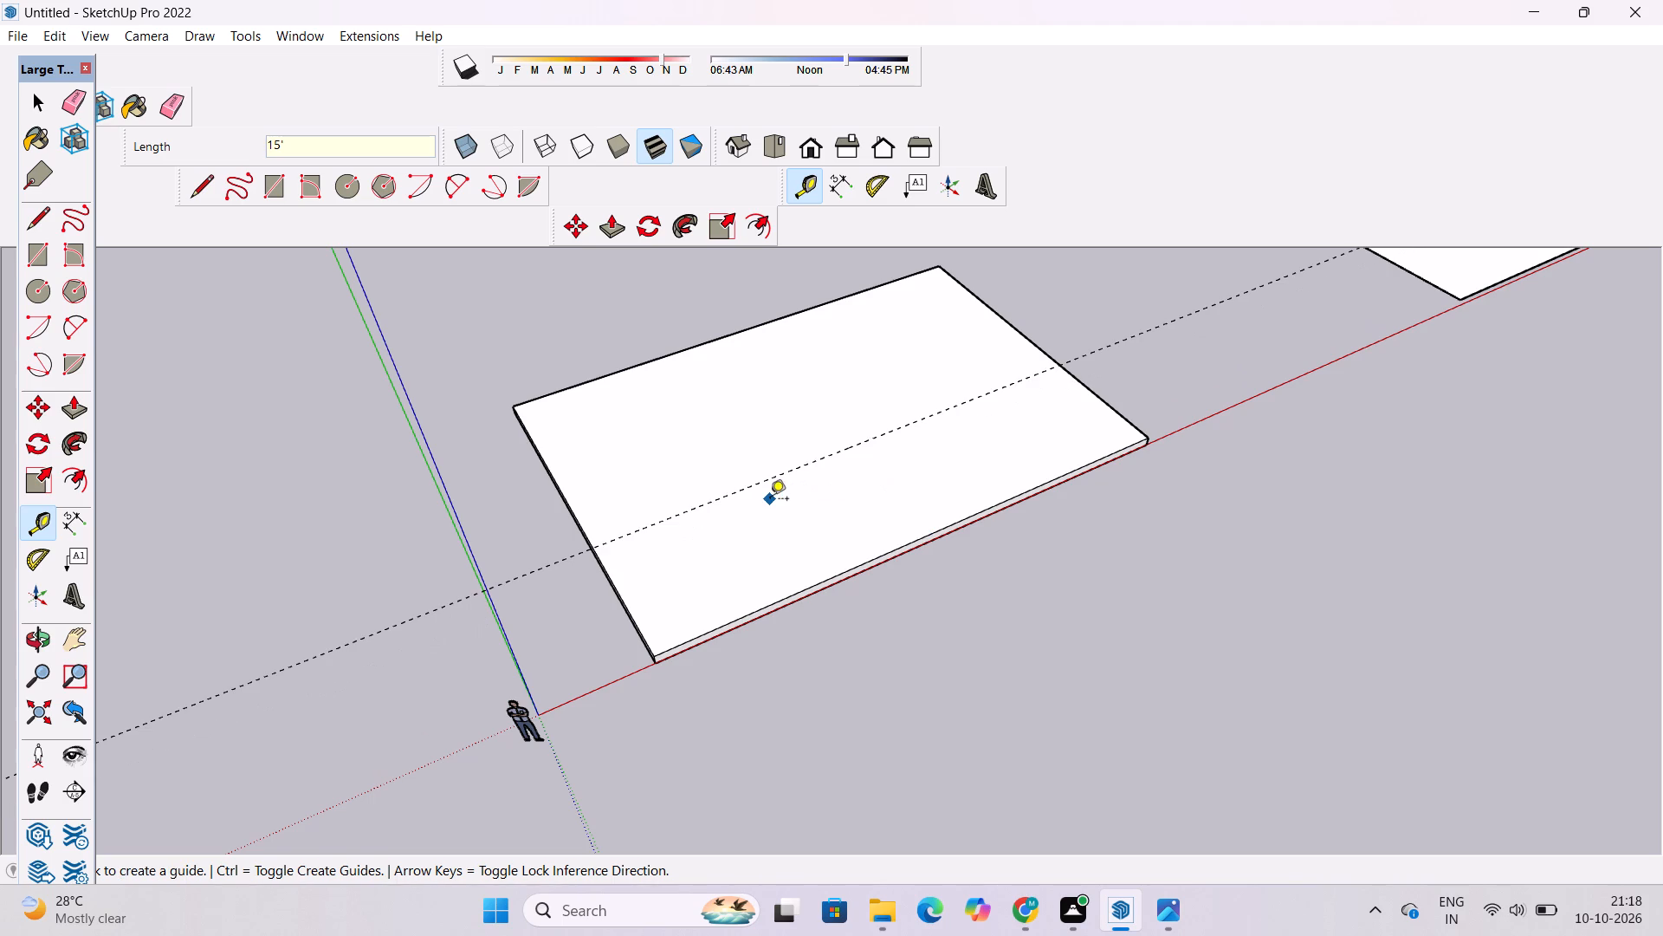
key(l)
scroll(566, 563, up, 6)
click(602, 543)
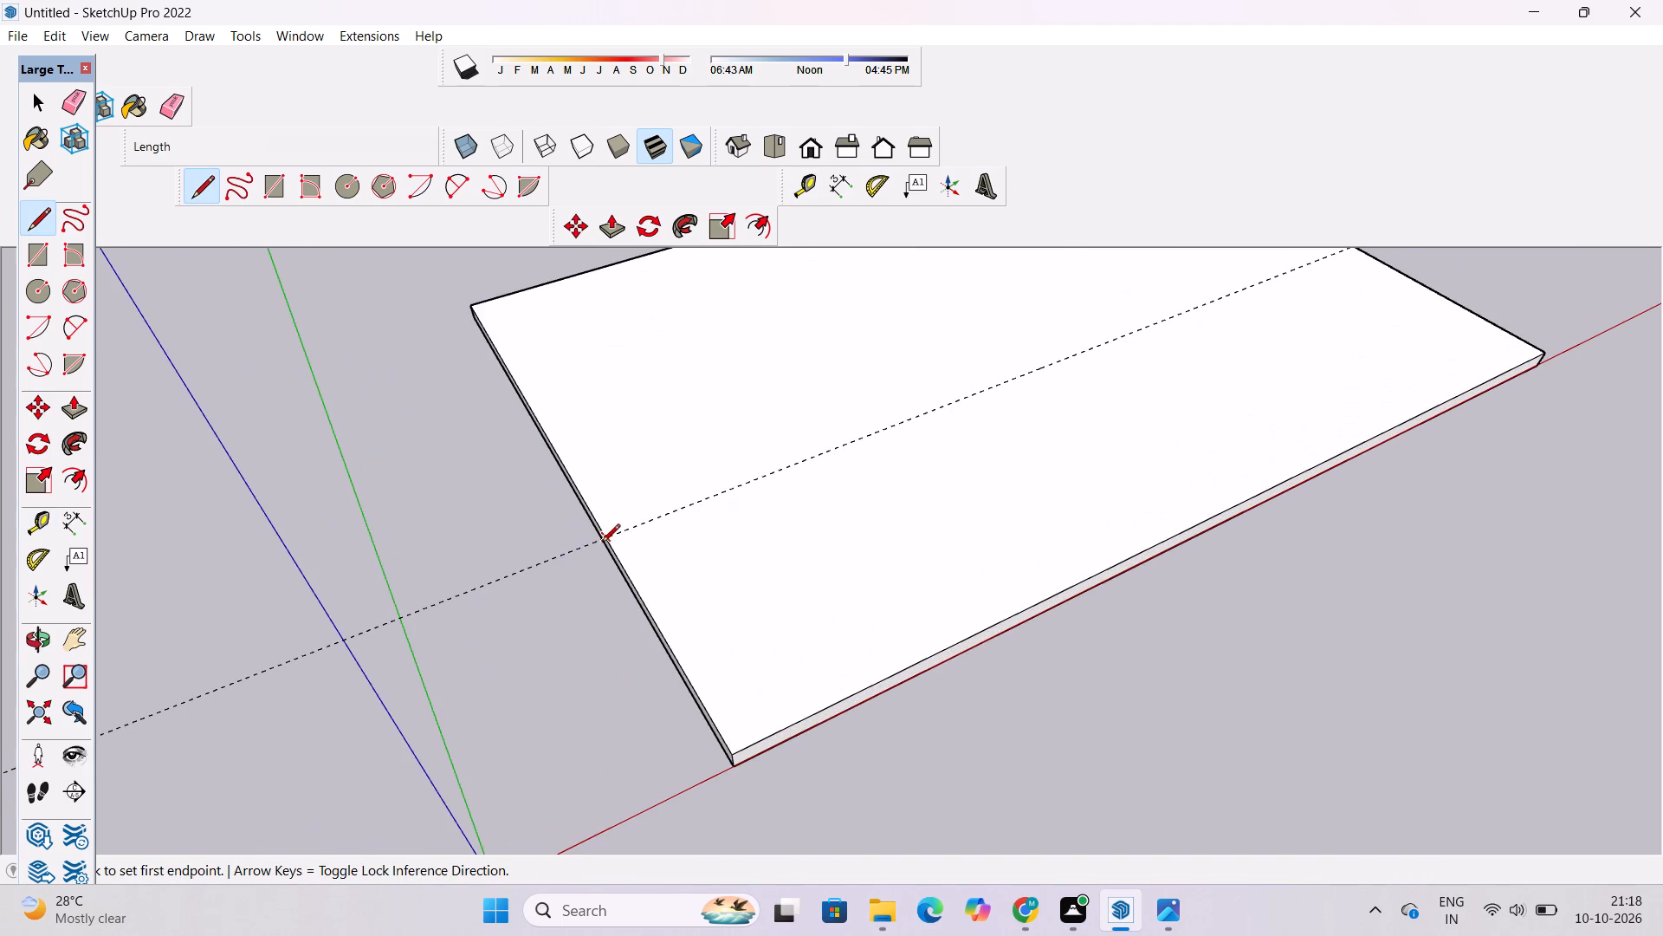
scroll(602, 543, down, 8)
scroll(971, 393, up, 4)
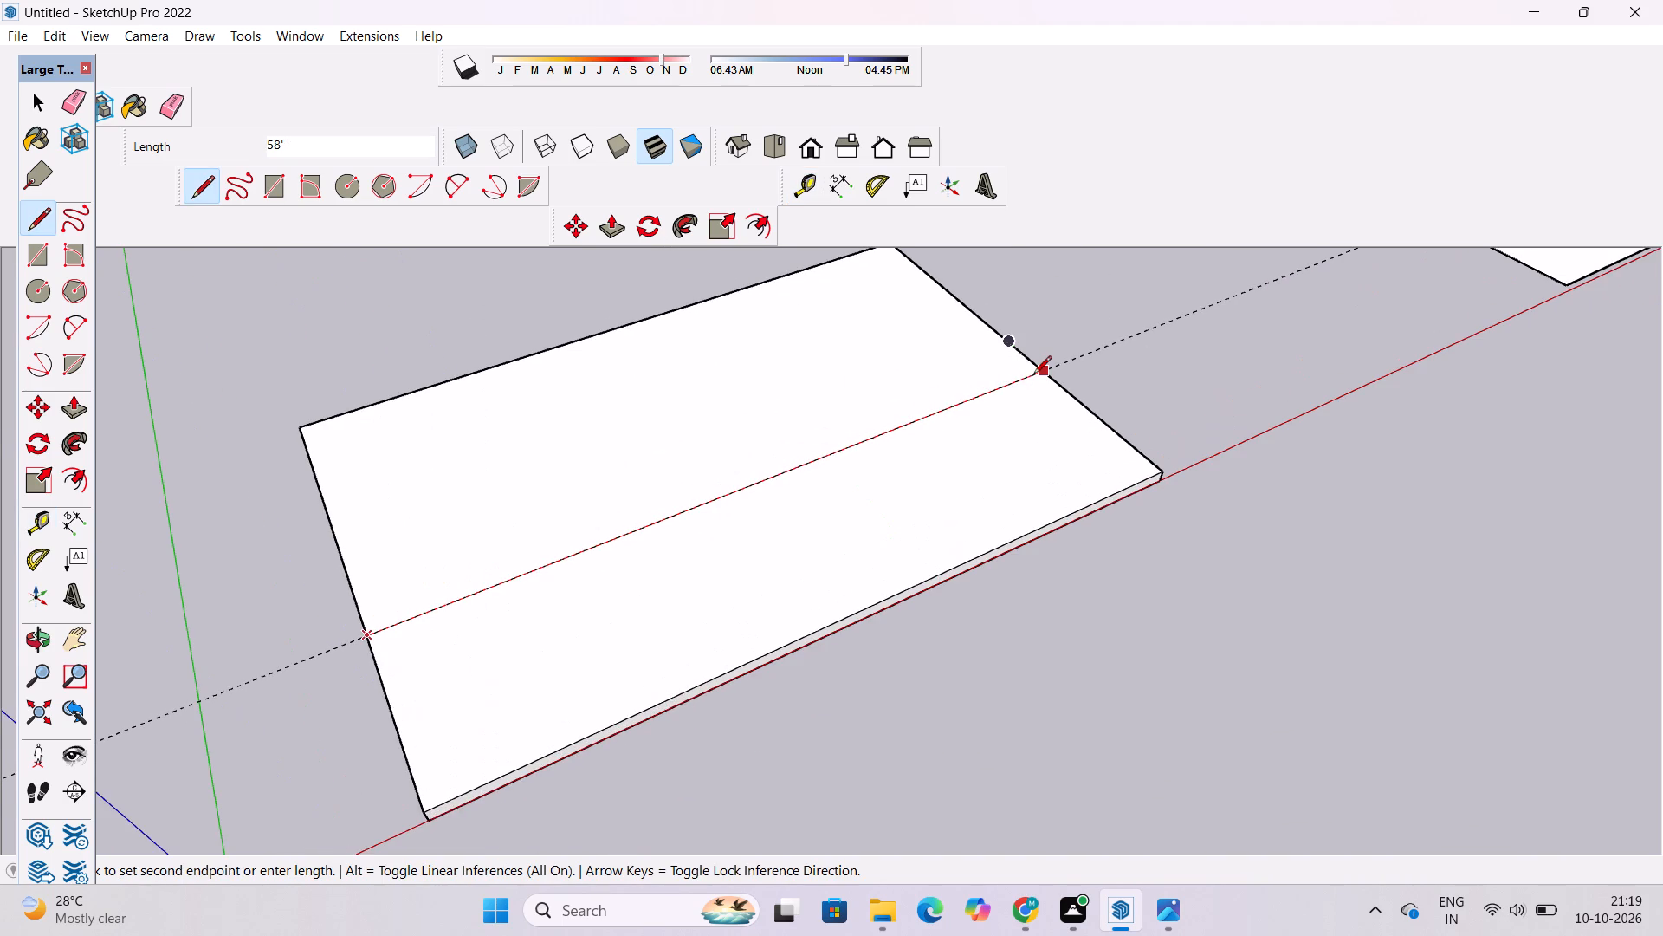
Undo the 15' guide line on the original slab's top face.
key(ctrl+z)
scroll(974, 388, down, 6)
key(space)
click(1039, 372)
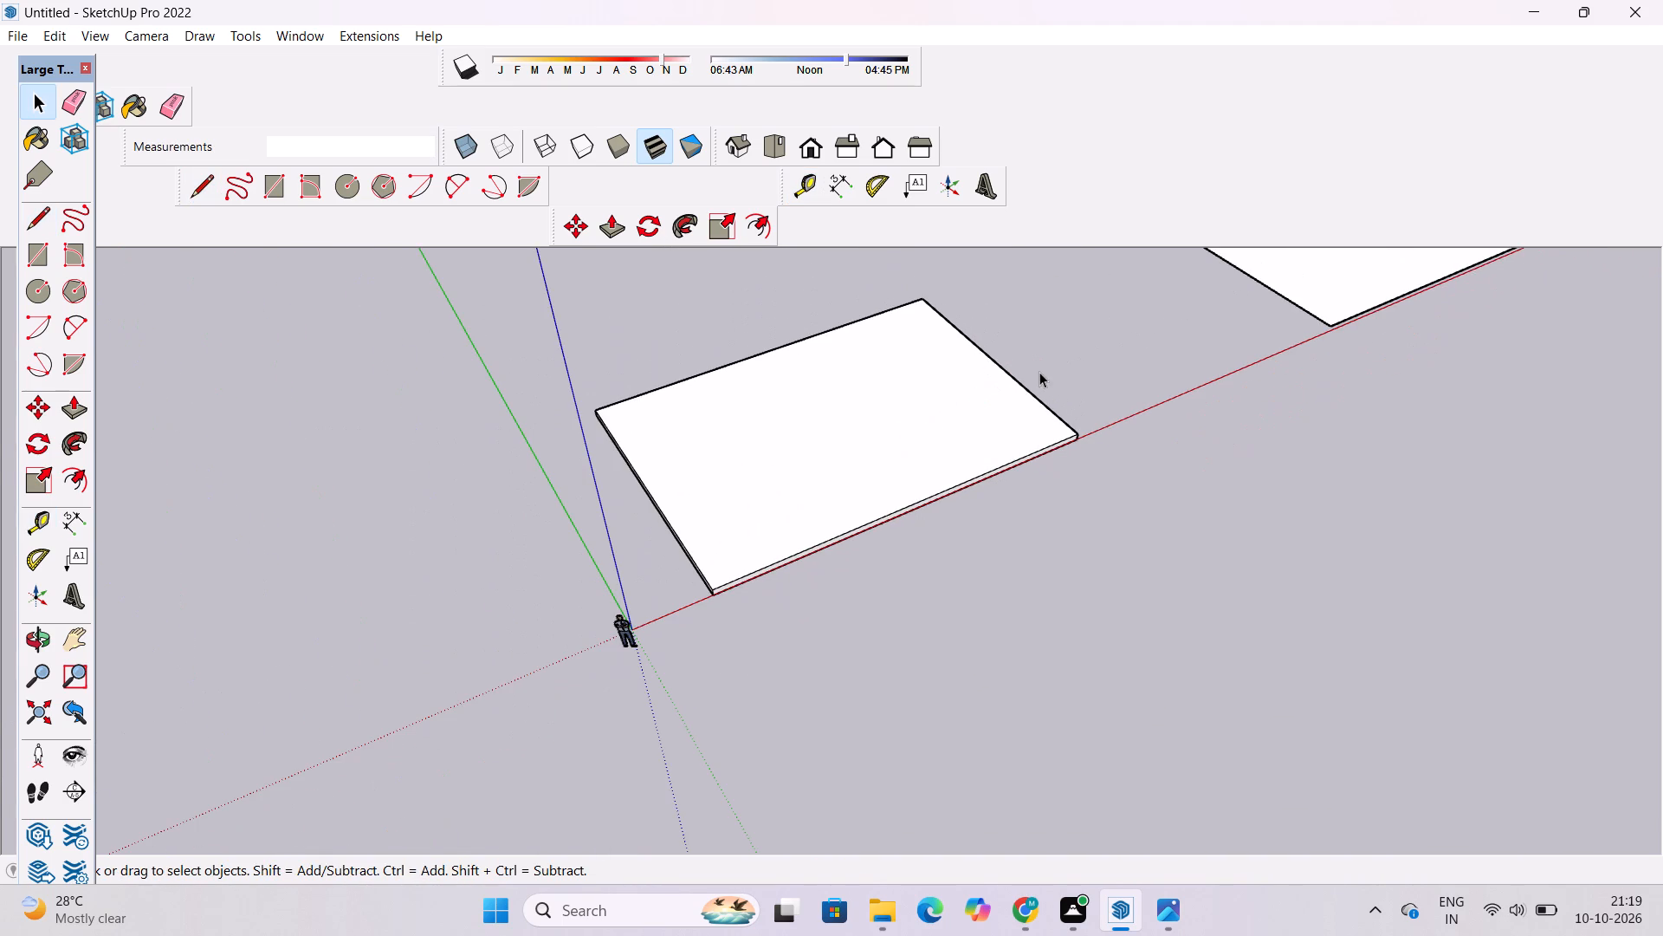
Place a guide line parallel to the original slab's front top edge, offset 2' inward across its top face.
scroll(1026, 381, up, 2)
text(lt)
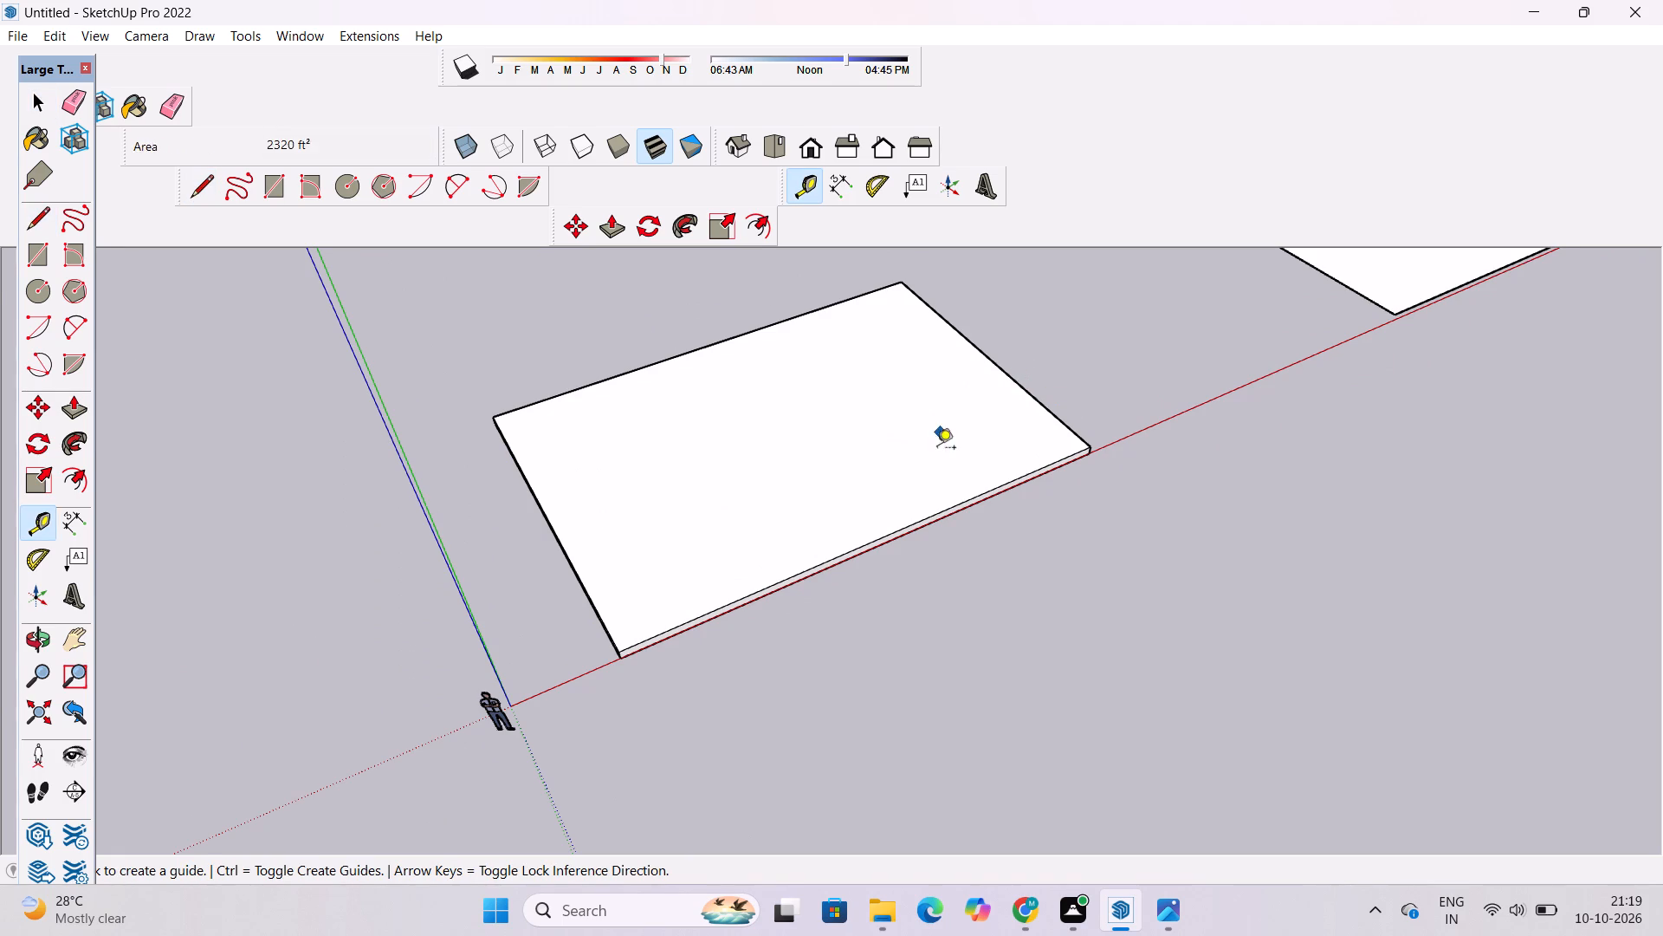
scroll(846, 545, up, 3)
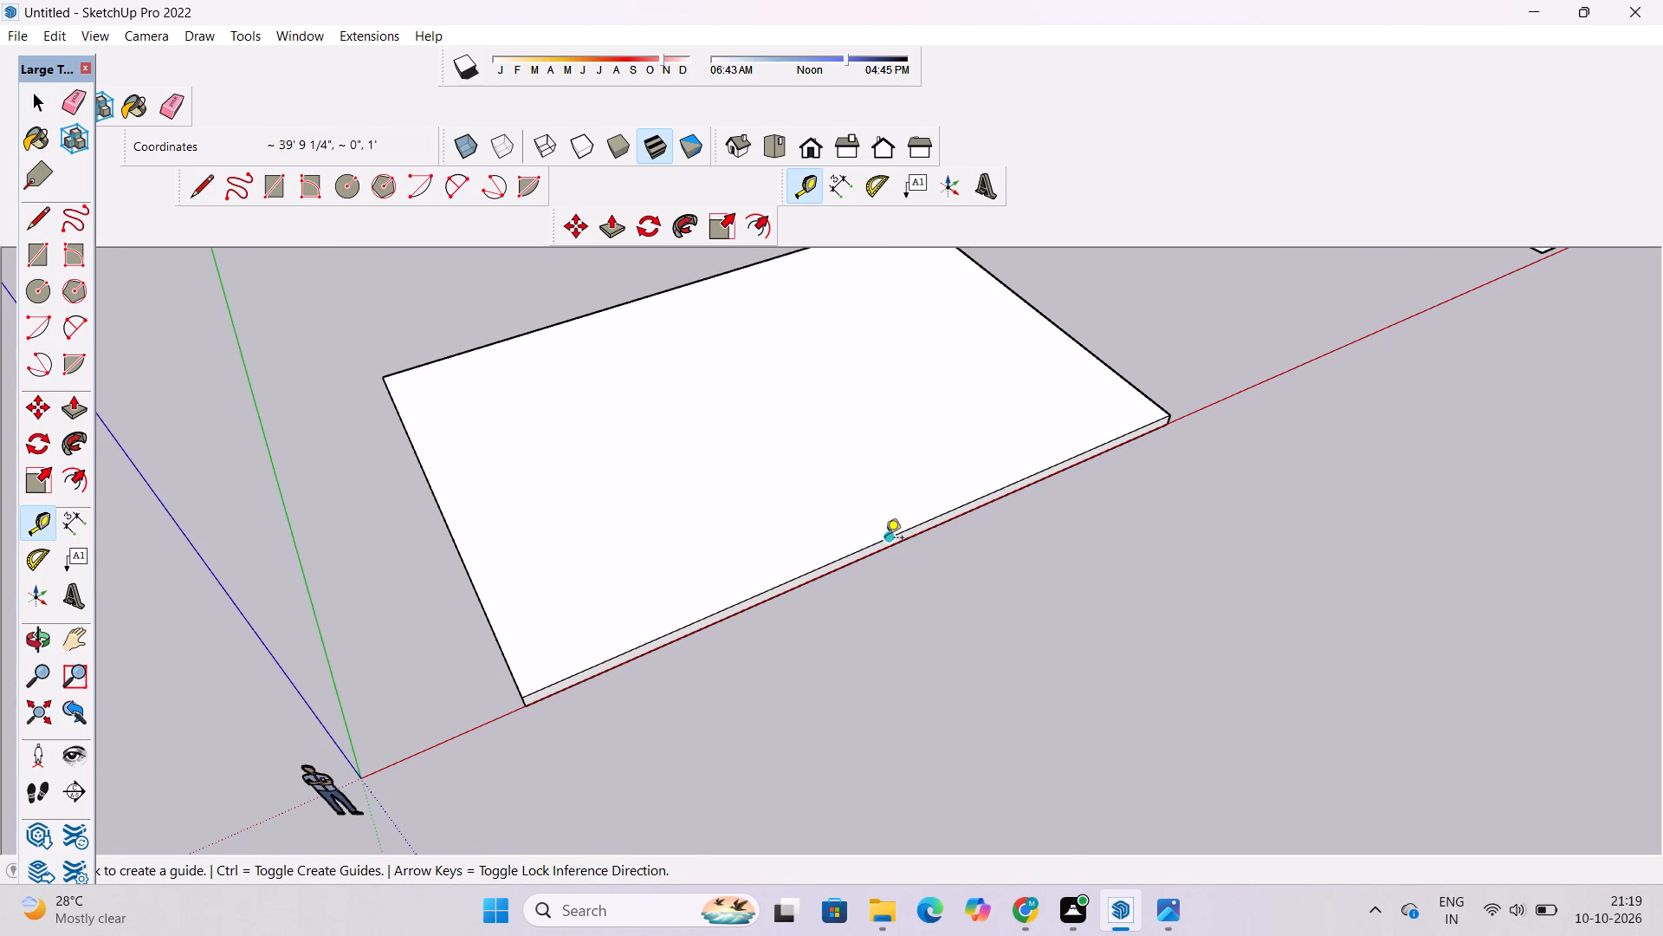
click(889, 538)
scroll(867, 515, down, 2)
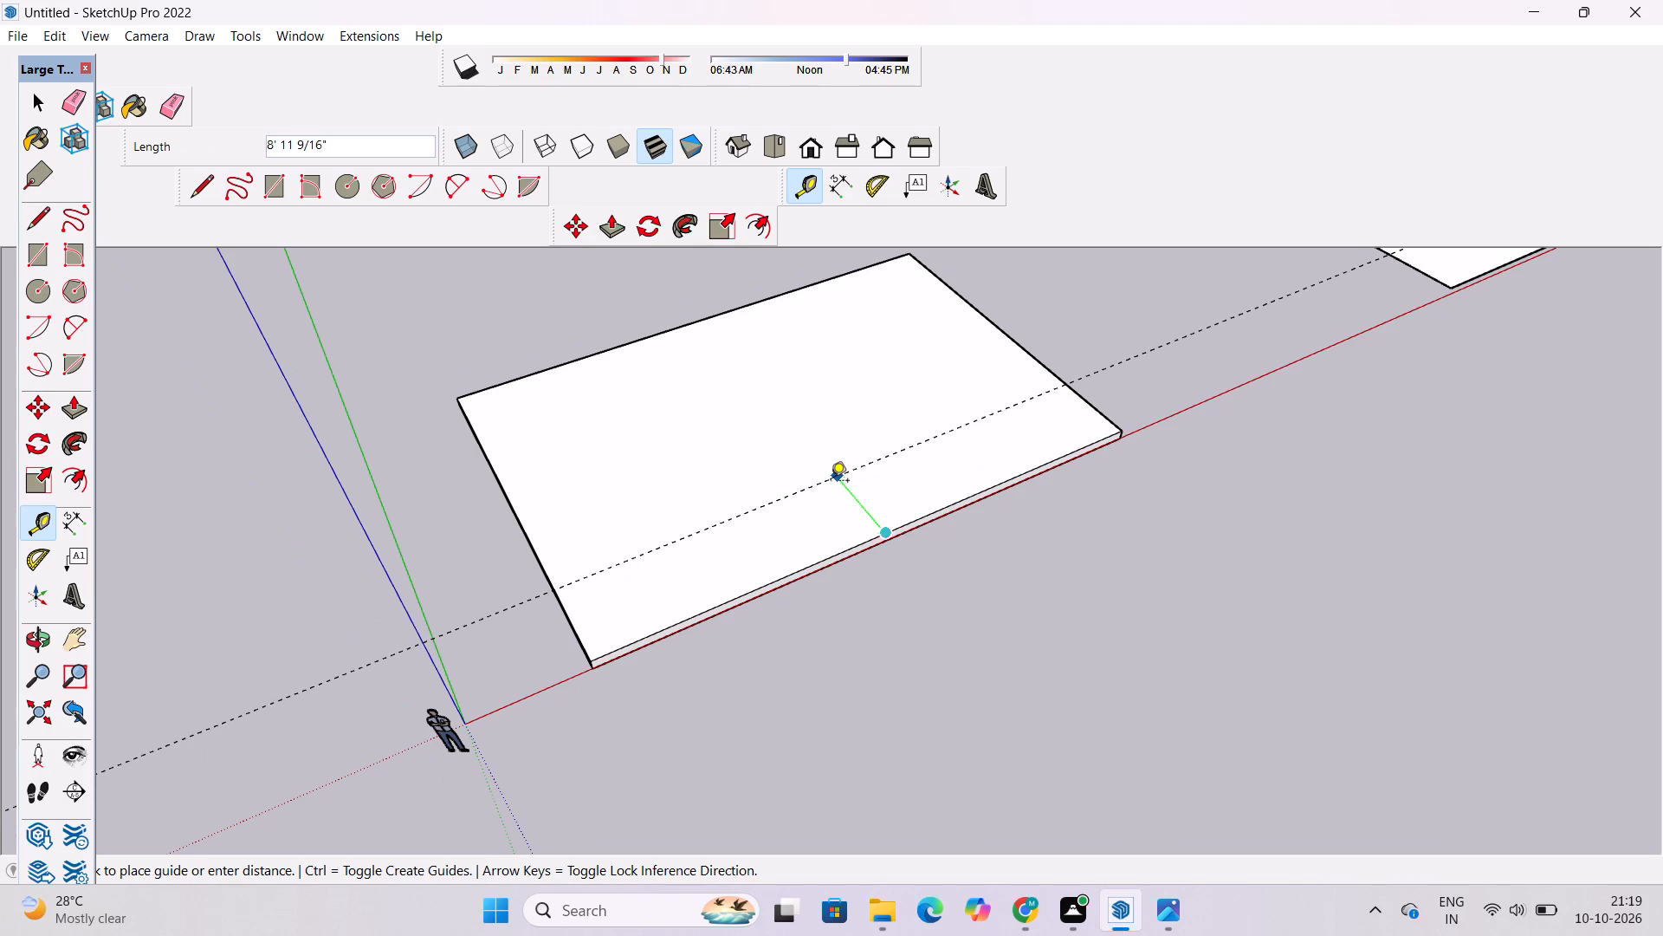
scroll(830, 482, down, 2)
scroll(830, 482, up, 2)
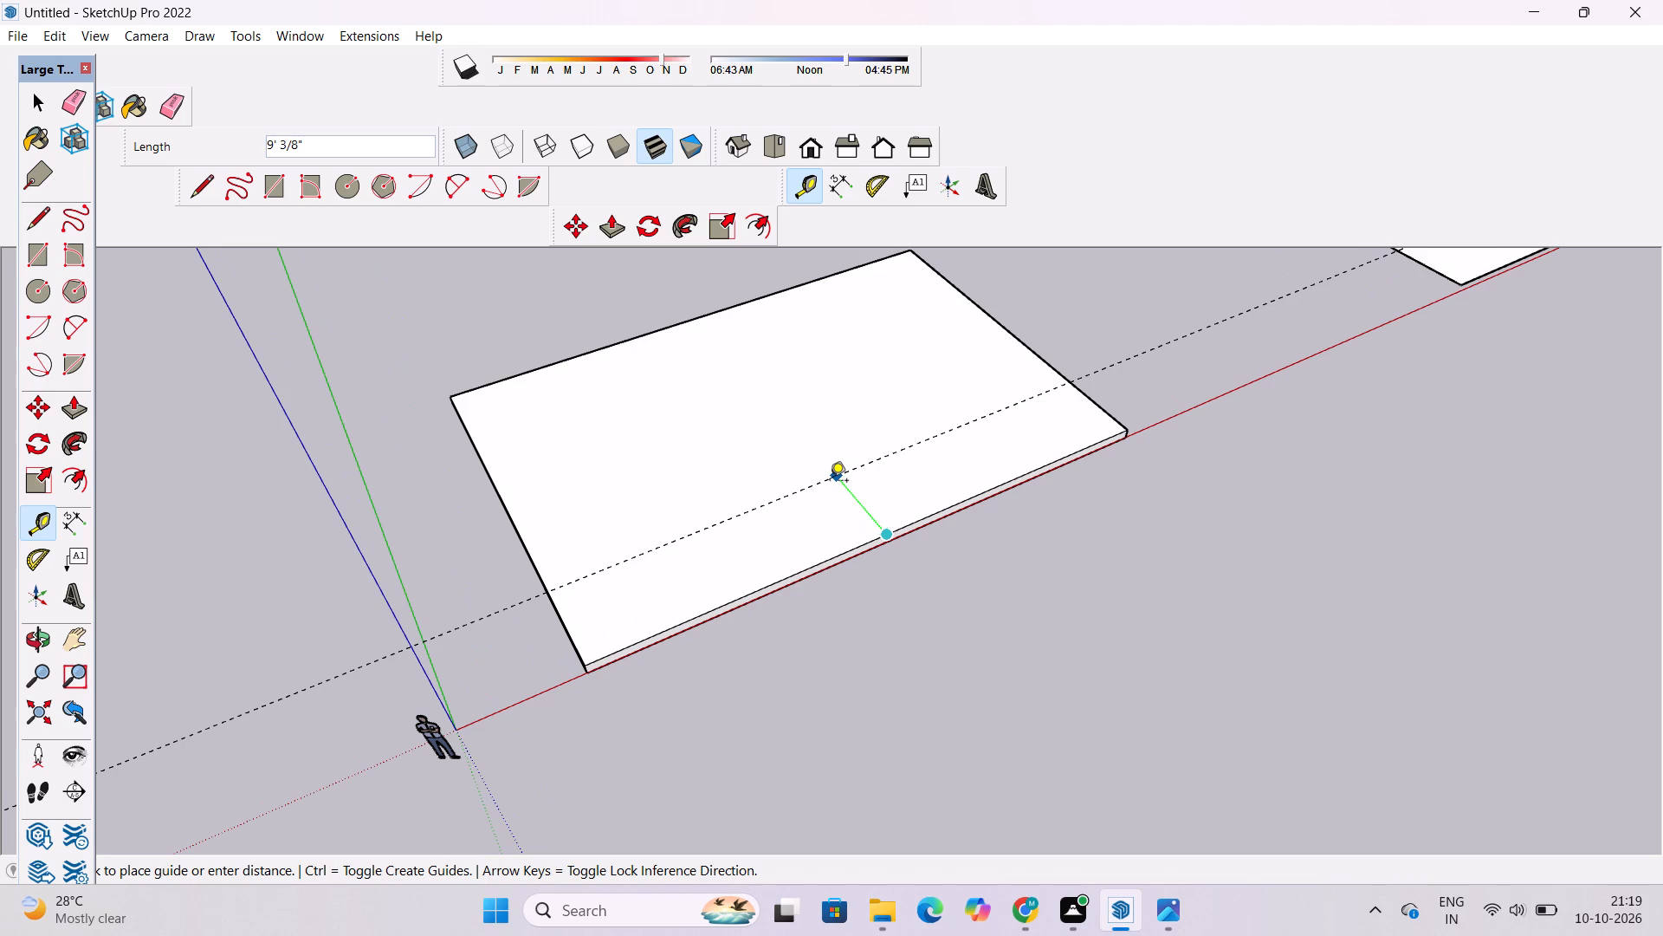
scroll(830, 482, up, 1)
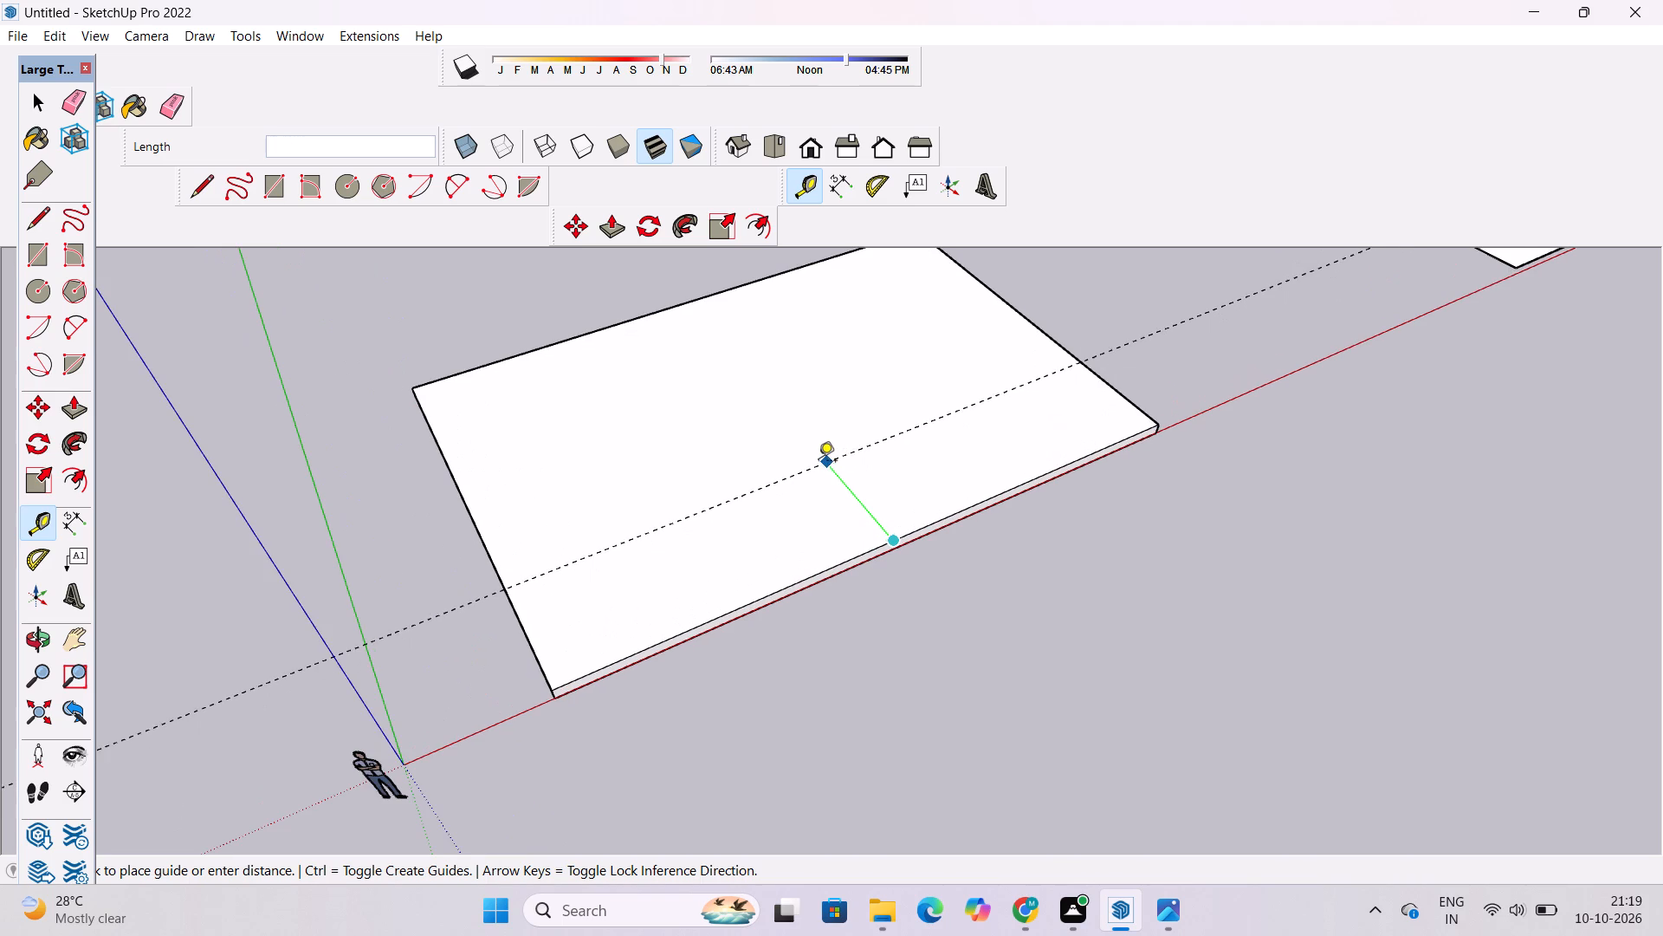
key(1)
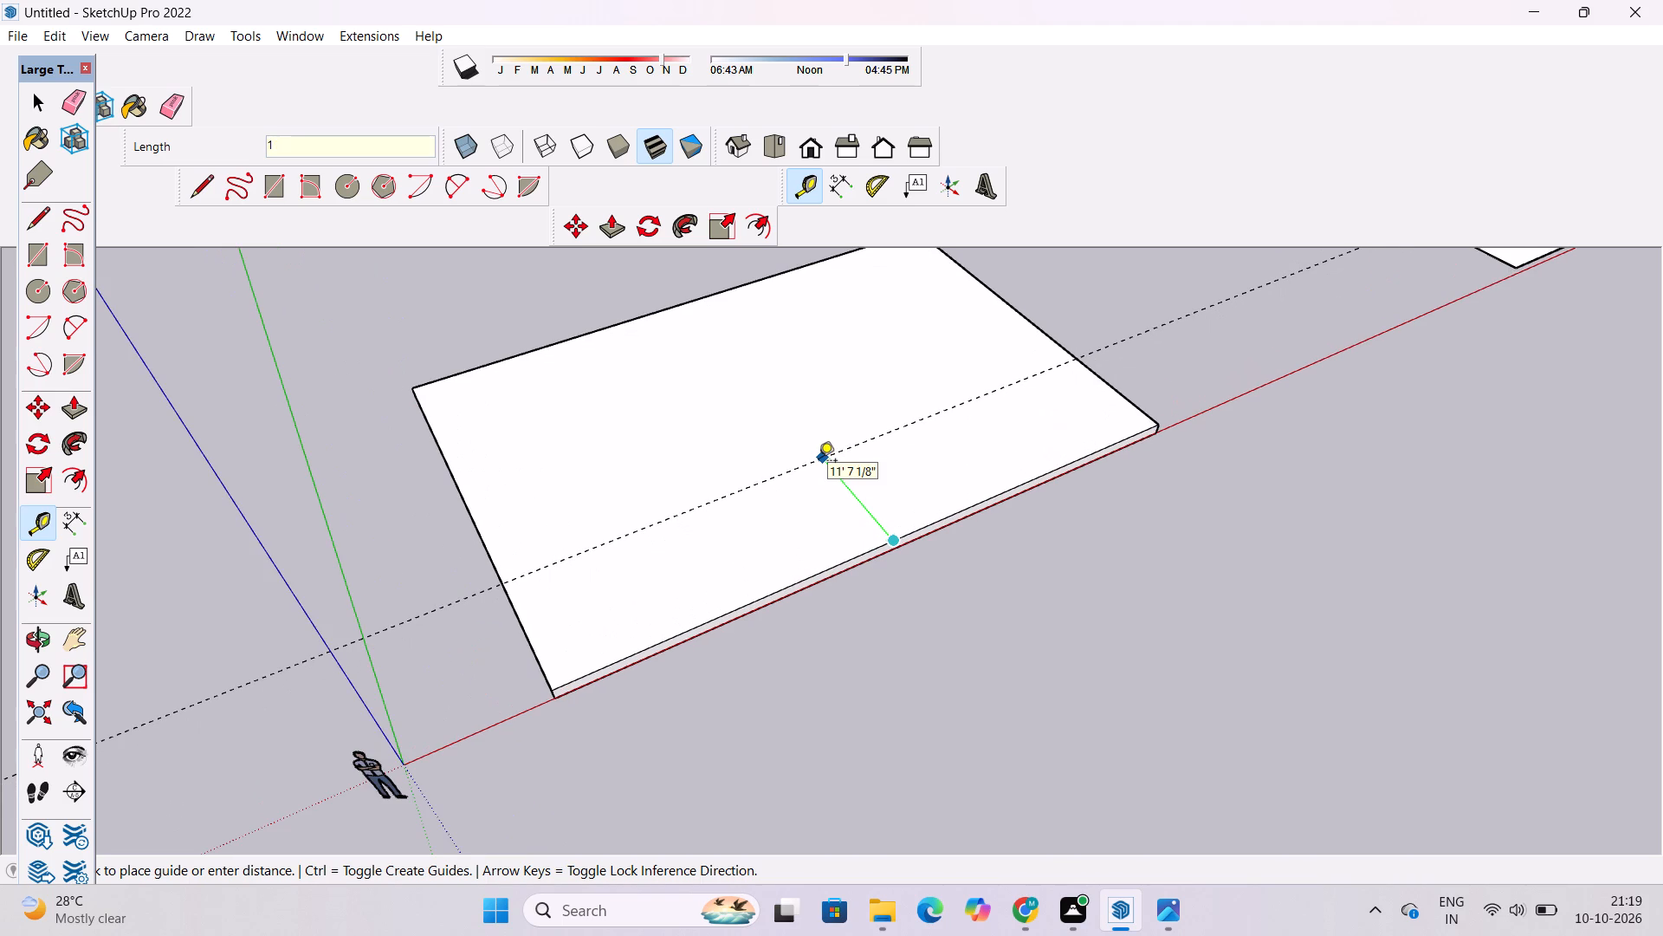
key(space)
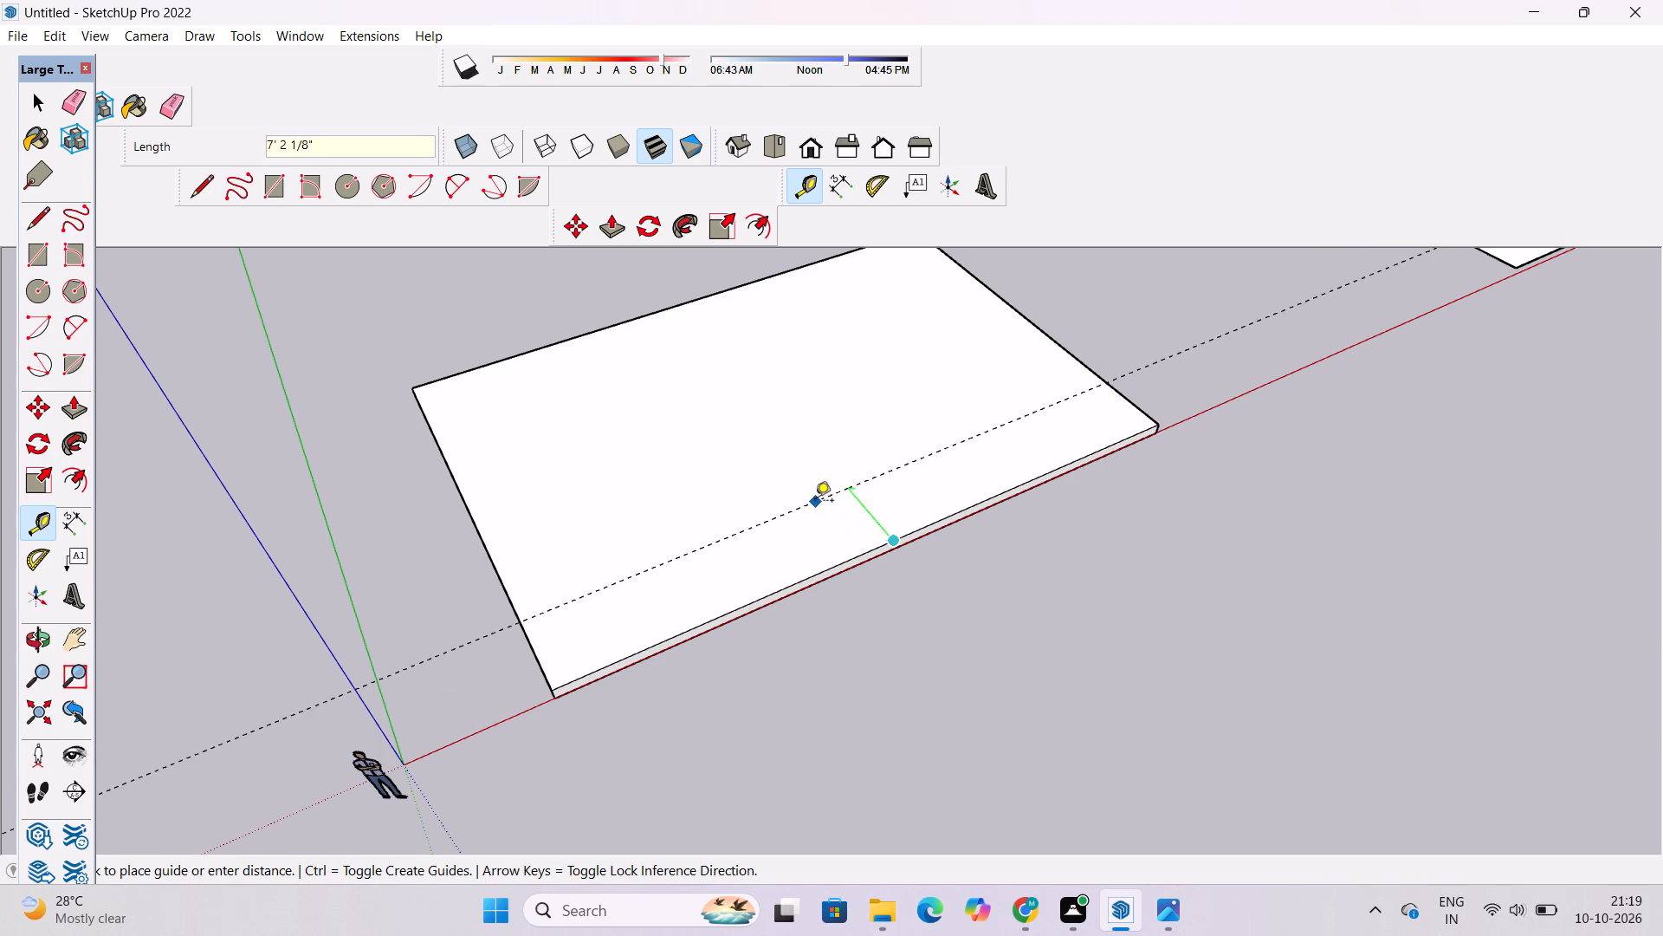
key(2)
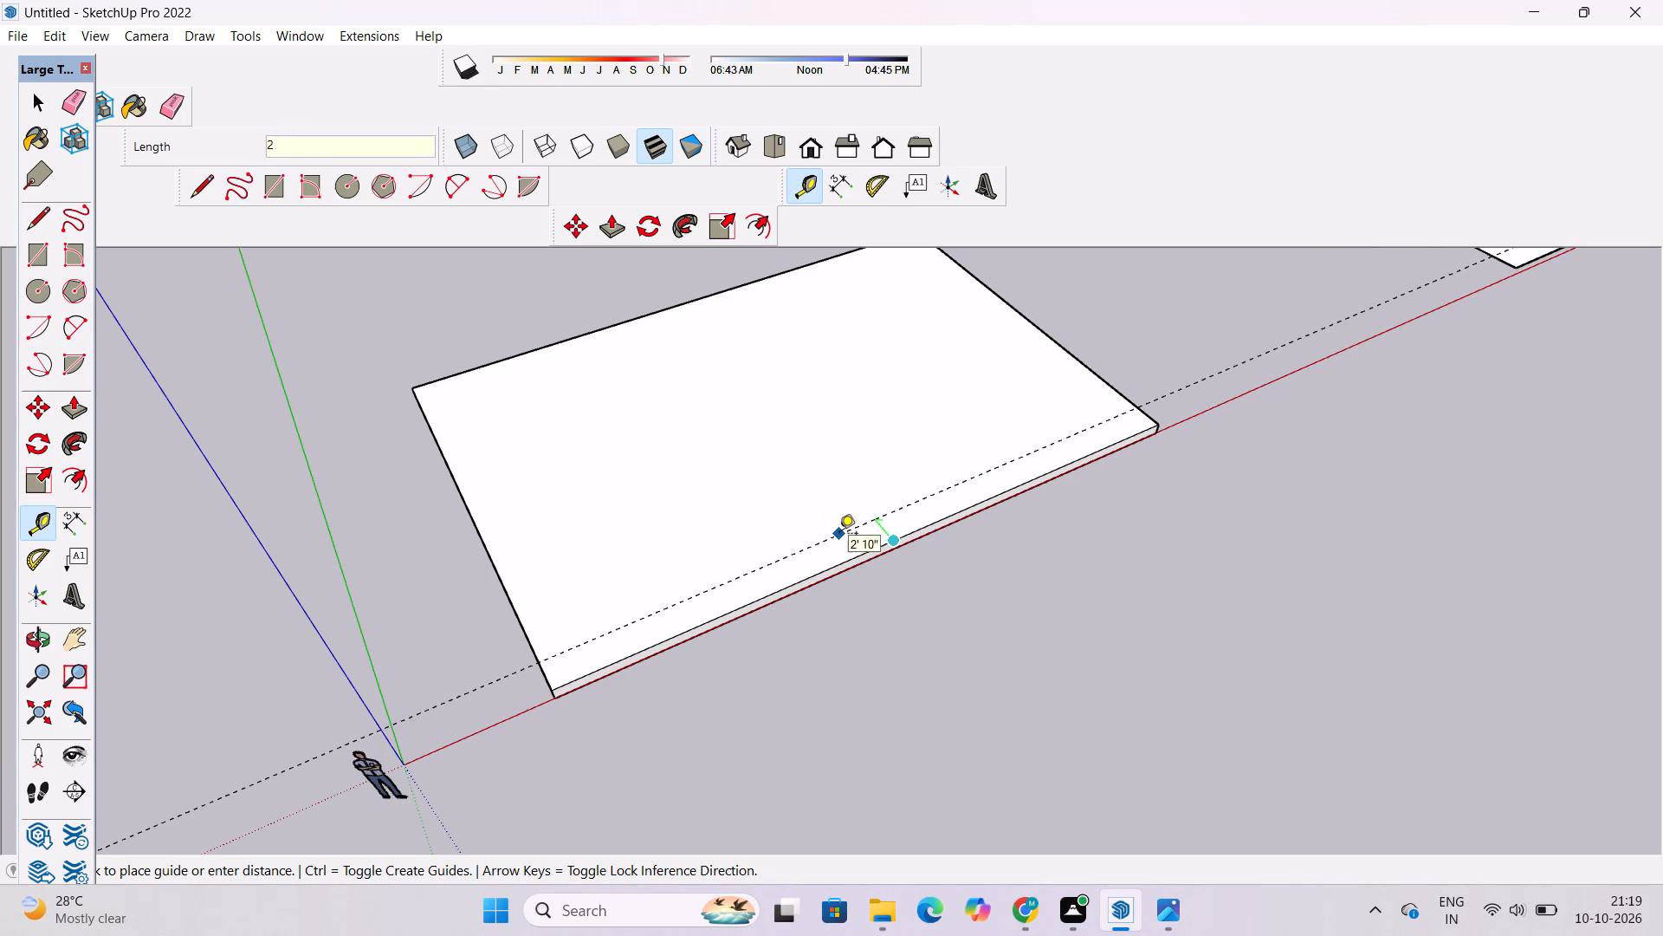
key(apostrophe)
key(Return)
Draw a line along the 2' guide from one side edge of the original slab's top face to the other.
key(l)
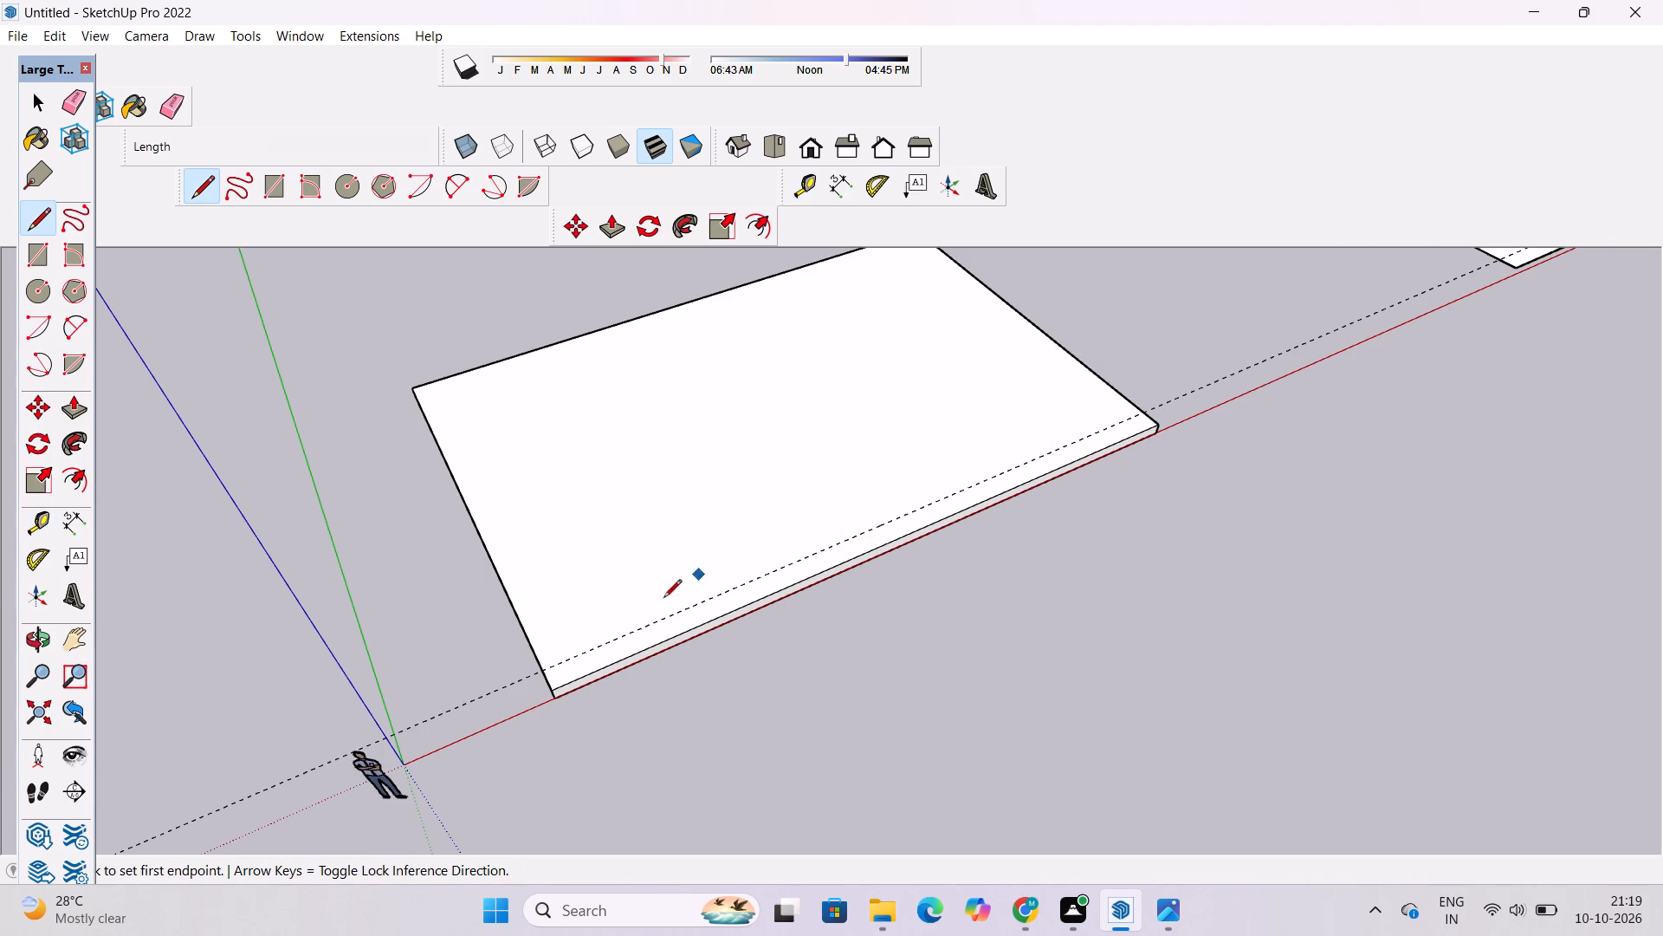
scroll(588, 647, up, 5)
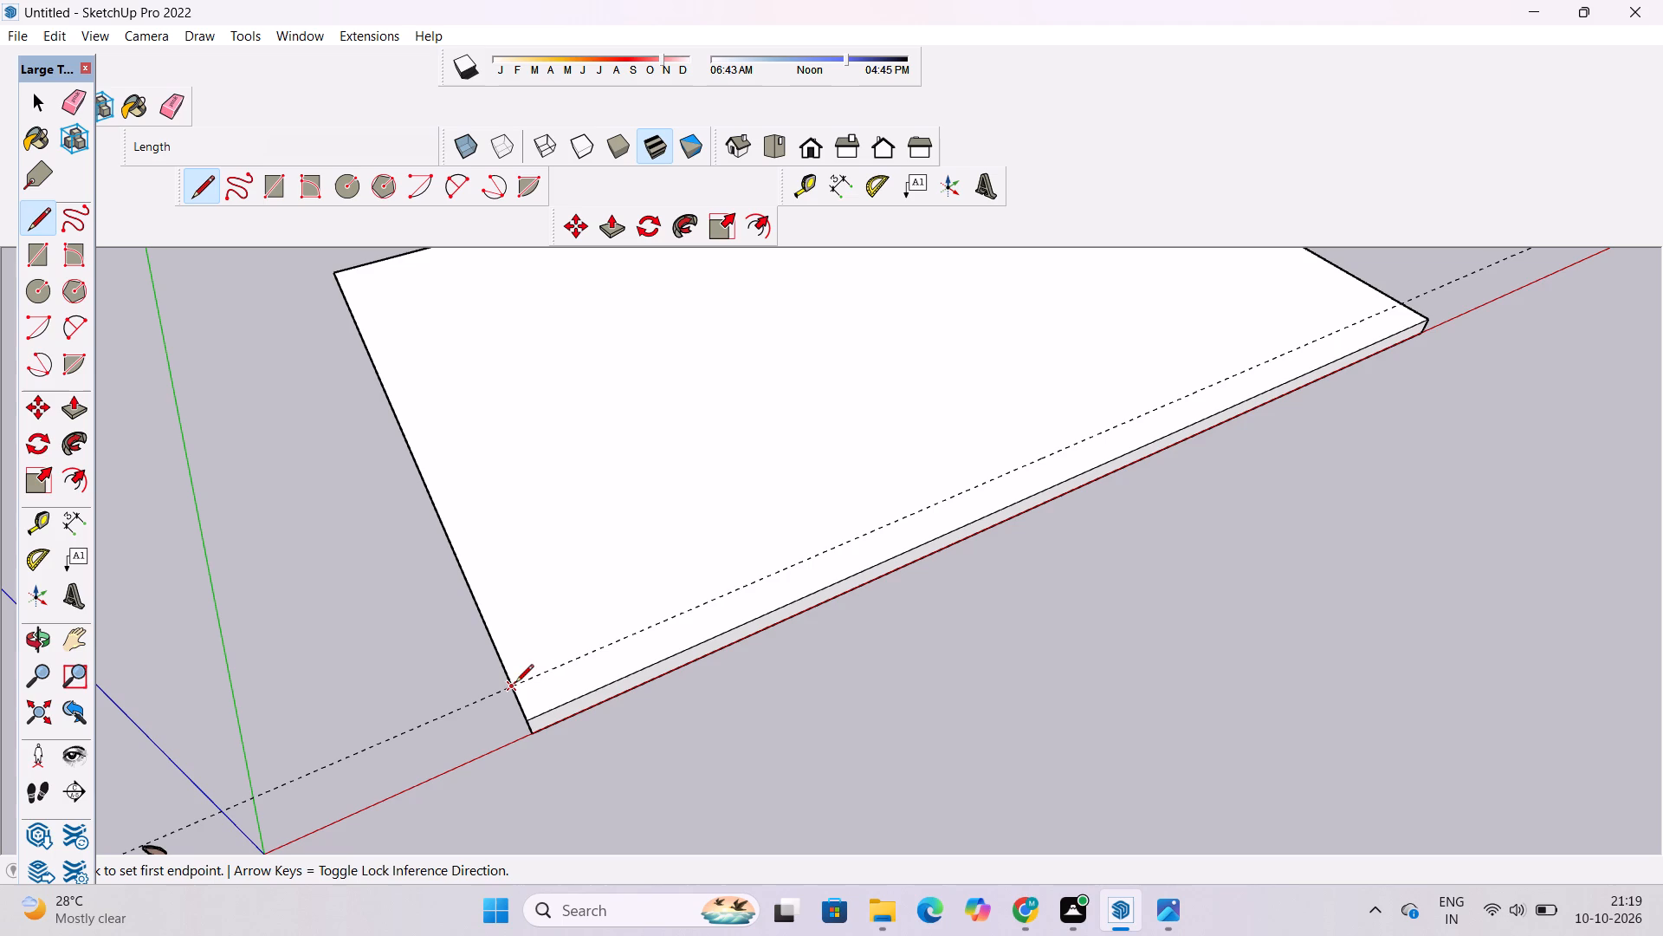
key(space)
text(o)
scroll(534, 673, down, 4)
shift+drag(605, 686, 590, 712)
shift+click(590, 712)
key(l)
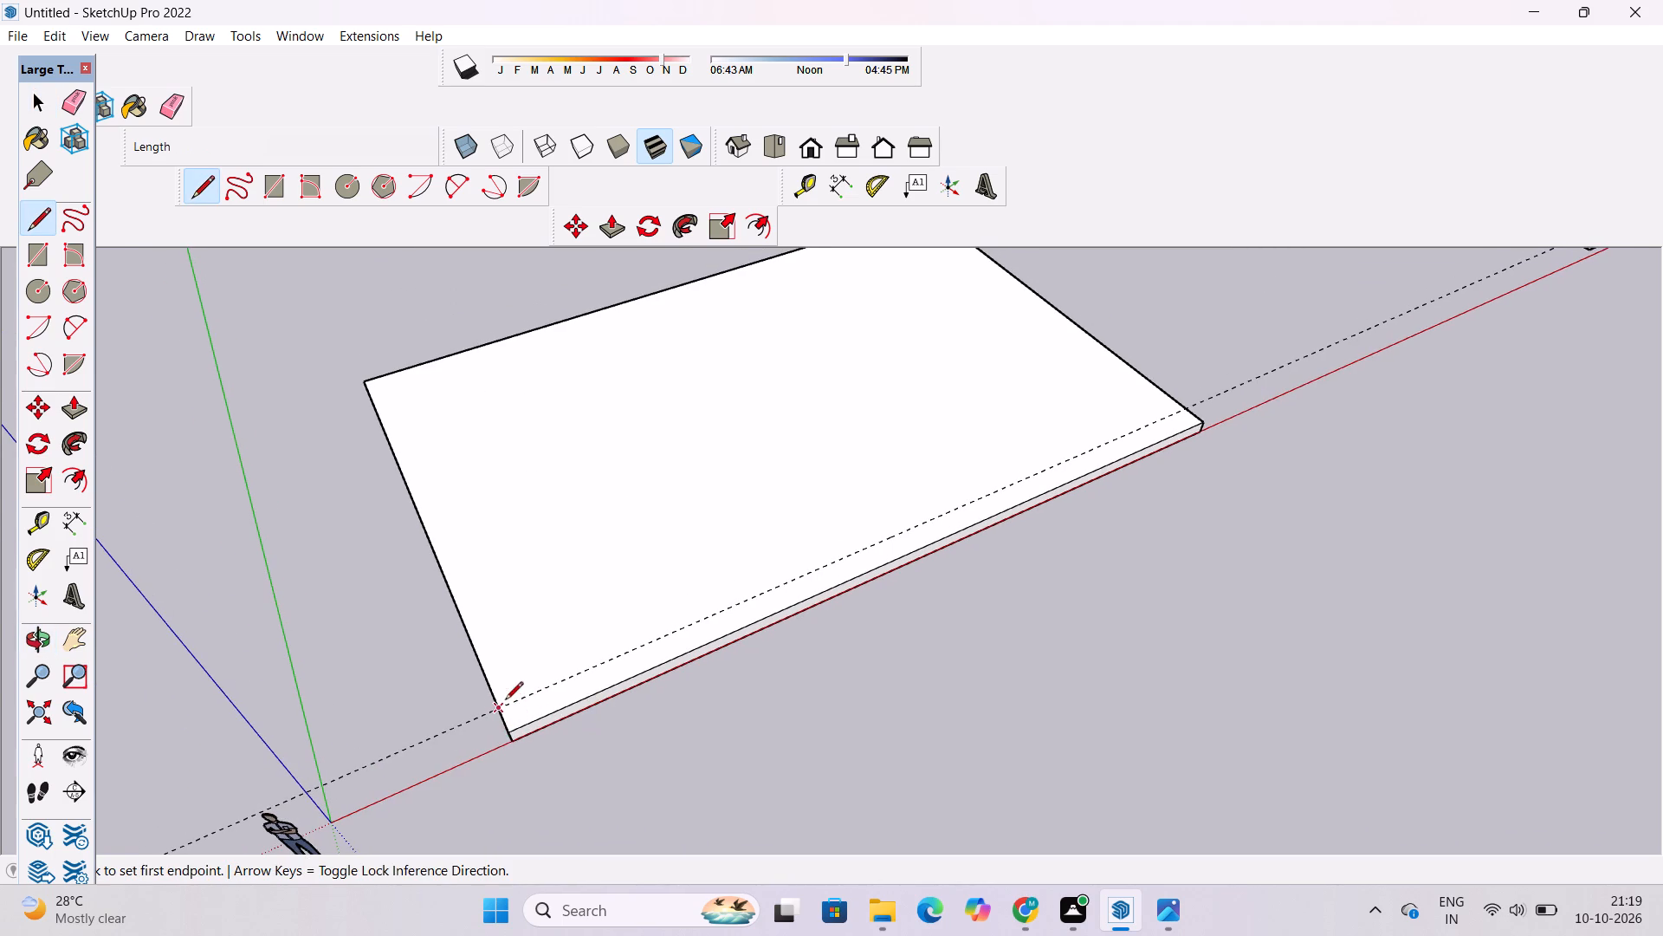
scroll(496, 688, up, 4)
click(501, 722)
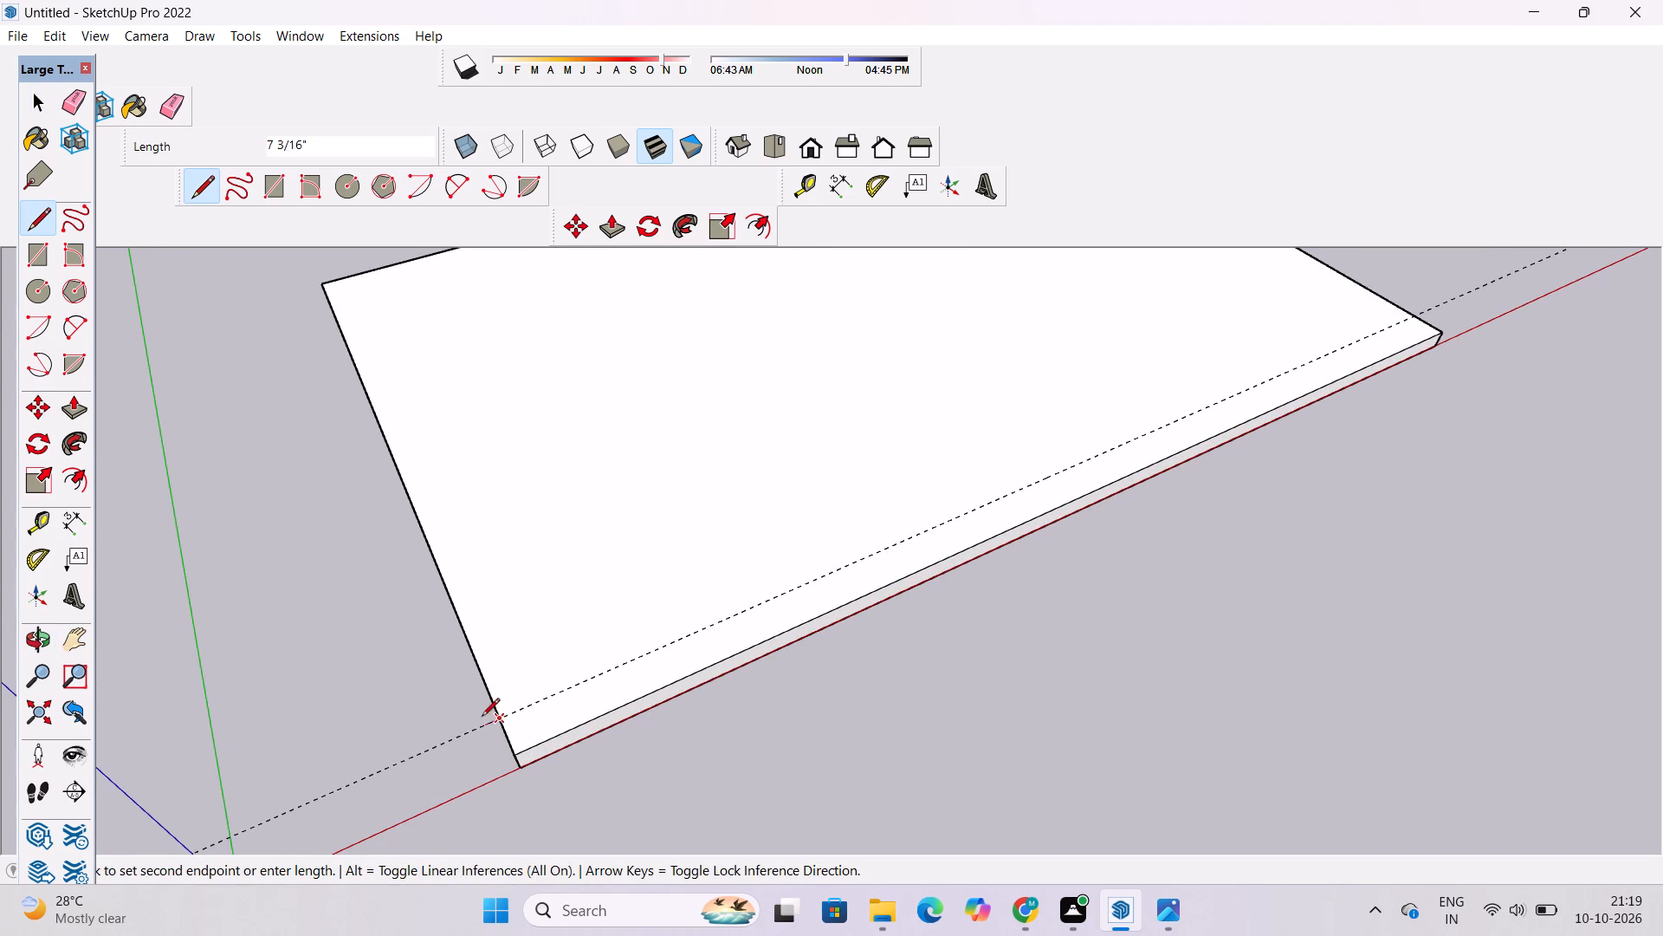
scroll(482, 718, down, 9)
scroll(993, 488, up, 7)
click(981, 510)
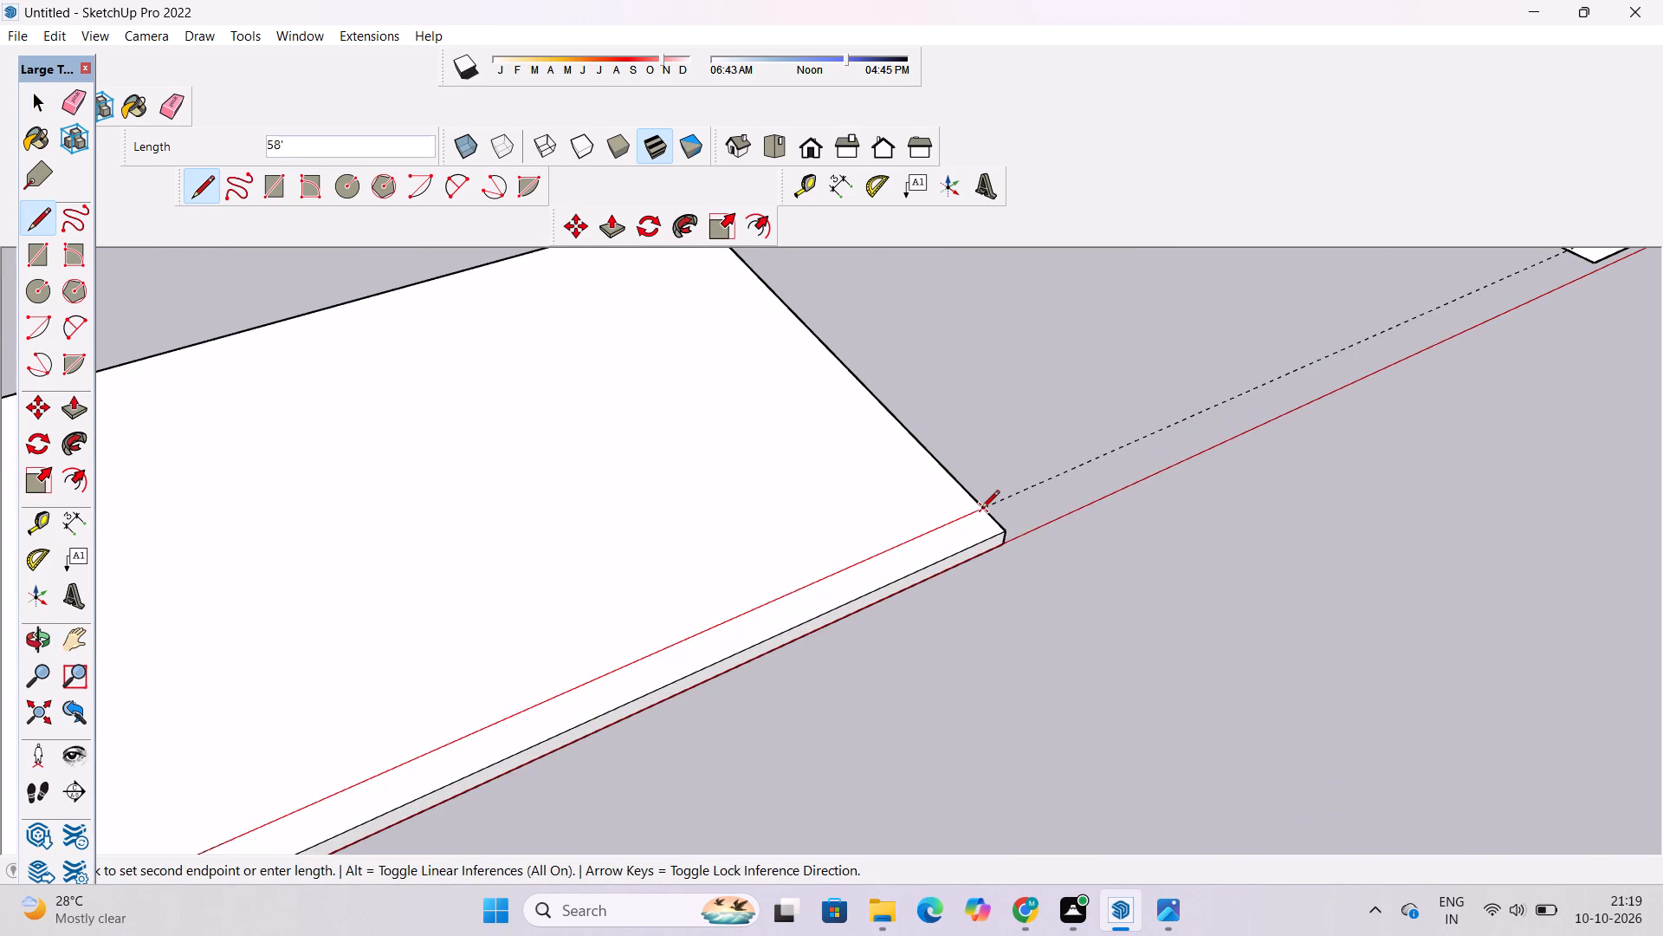
key(space)
Erase the 2' guide line, keeping the drawn edge on the slab.
text(e)
drag(1086, 439, 1098, 481)
key(space)
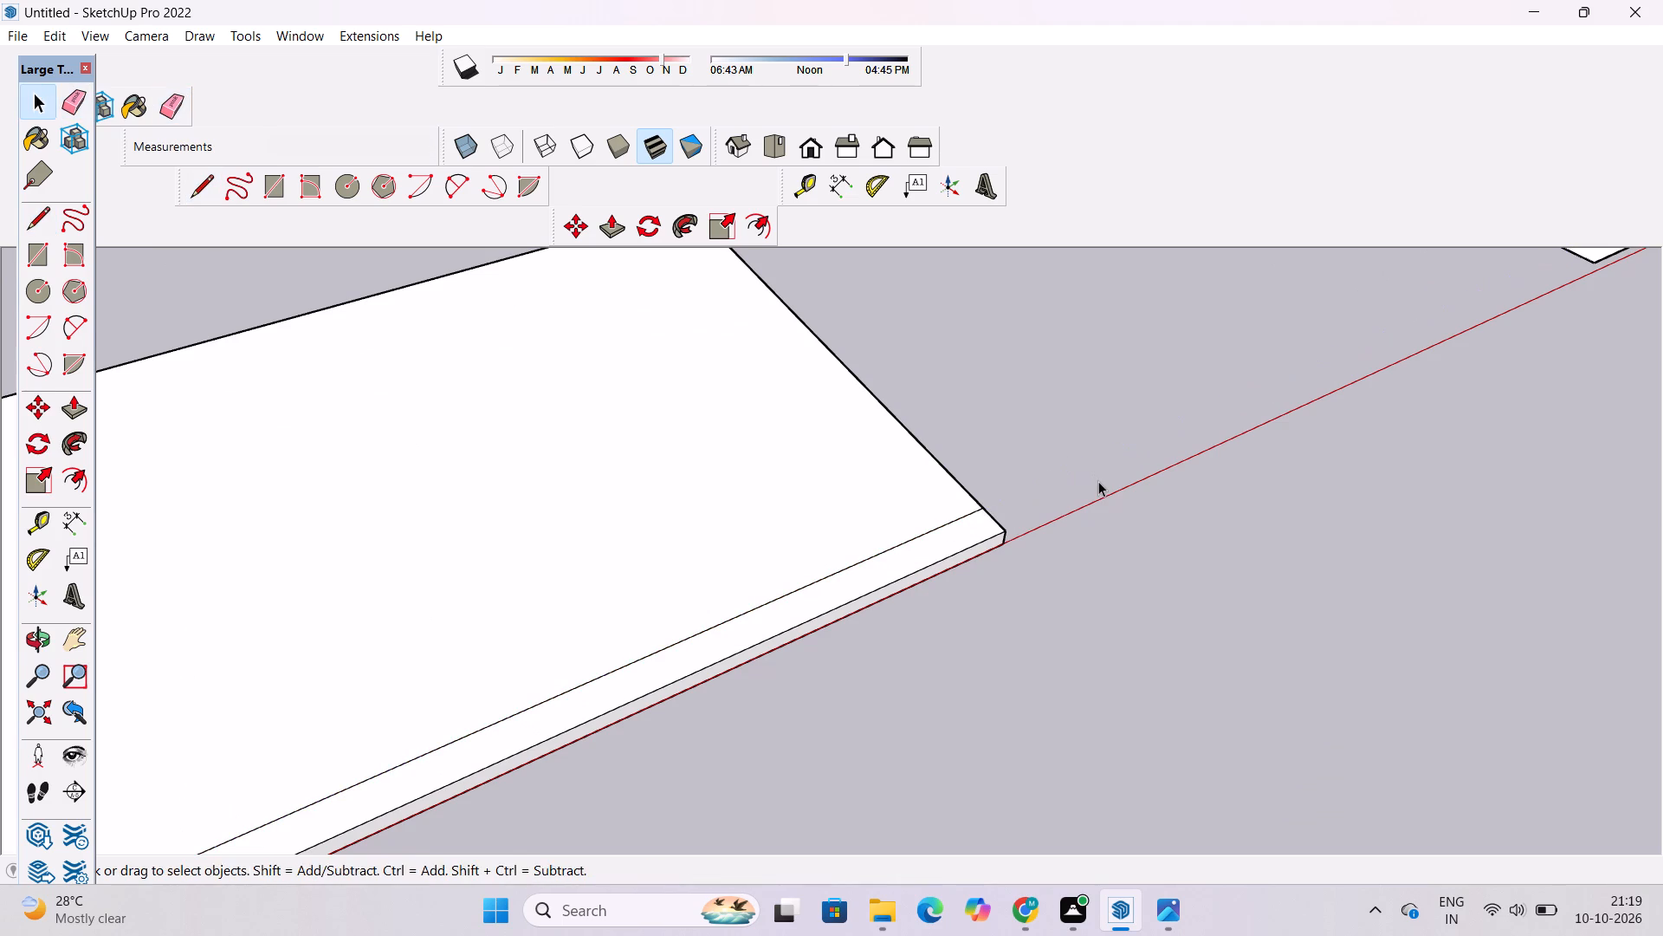
Examine the original slab's top face and its narrow front strip from several angles.
text(o)
scroll(1098, 481, down, 6)
shift+drag(948, 556, 948, 573)
drag(948, 574, 941, 552)
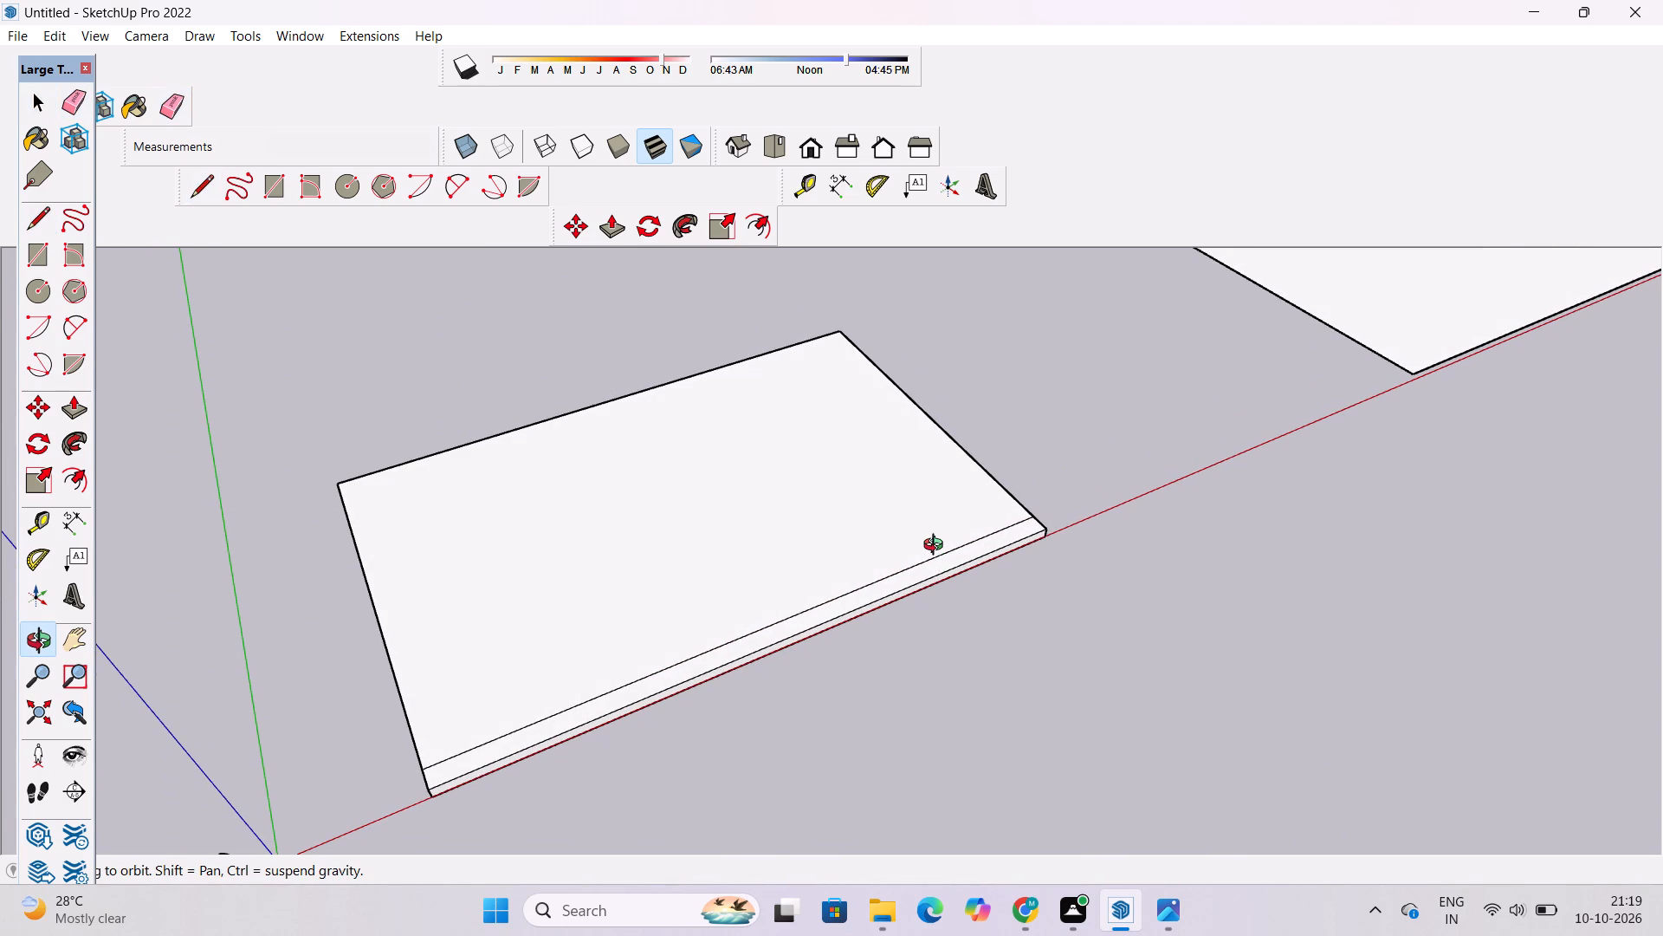
scroll(937, 547, down, 3)
scroll(937, 547, up, 4)
scroll(937, 547, down, 2)
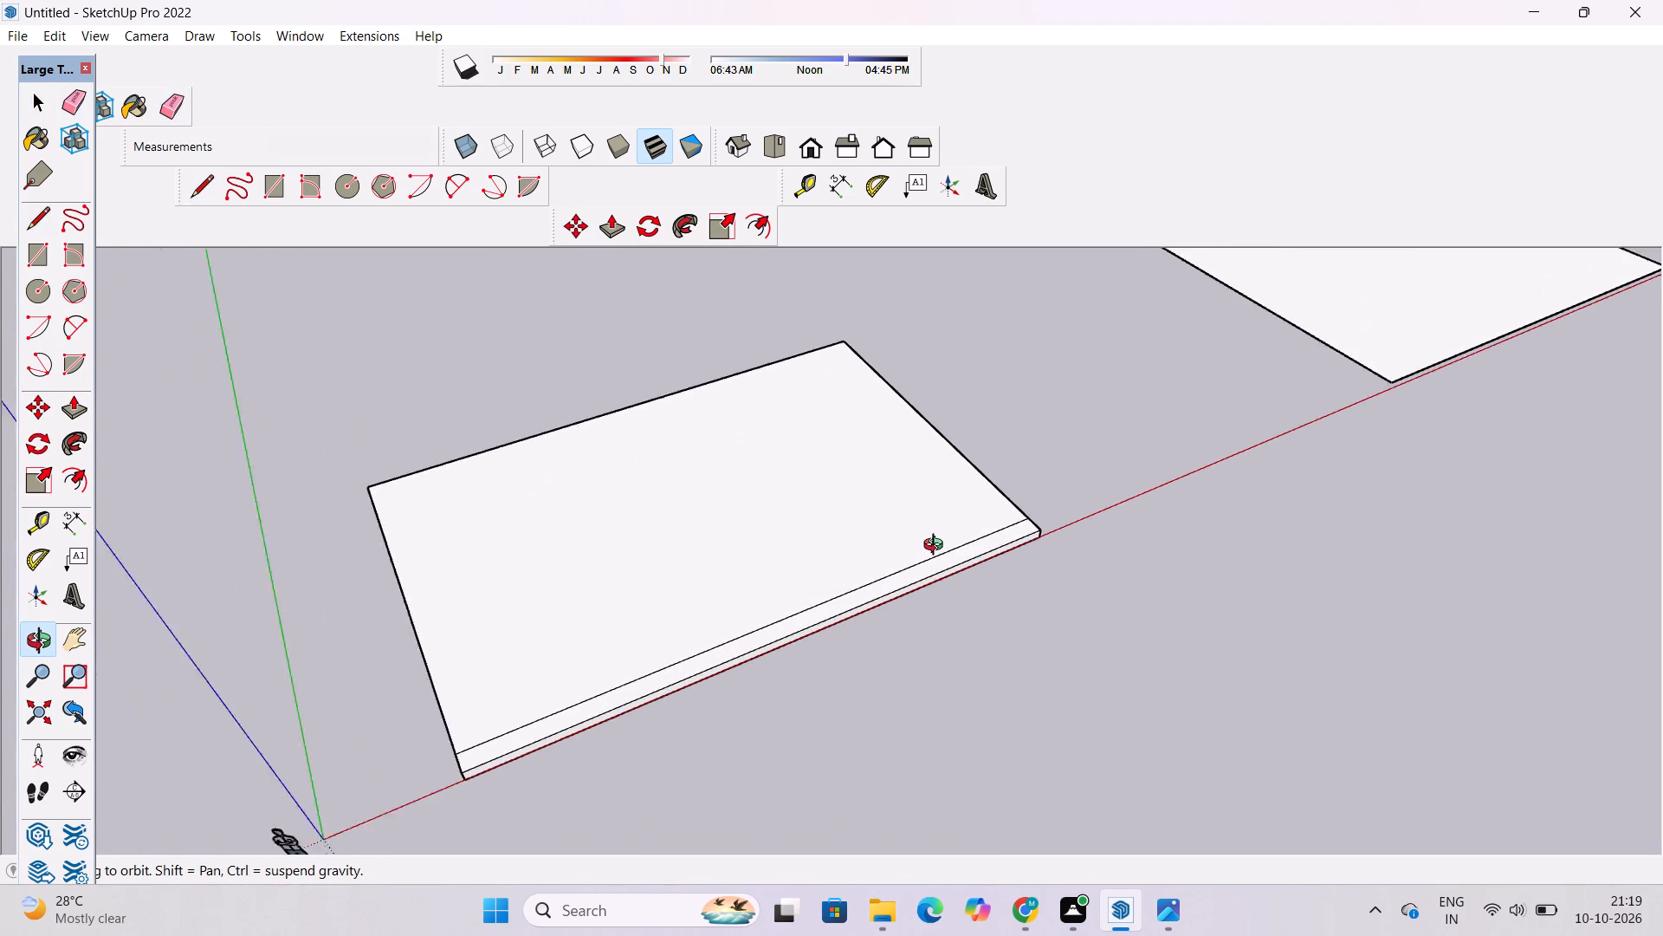
scroll(937, 547, down, 5)
drag(804, 603, 798, 545)
shift+drag(798, 545, 817, 641)
drag(817, 643, 799, 621)
drag(799, 621, 798, 612)
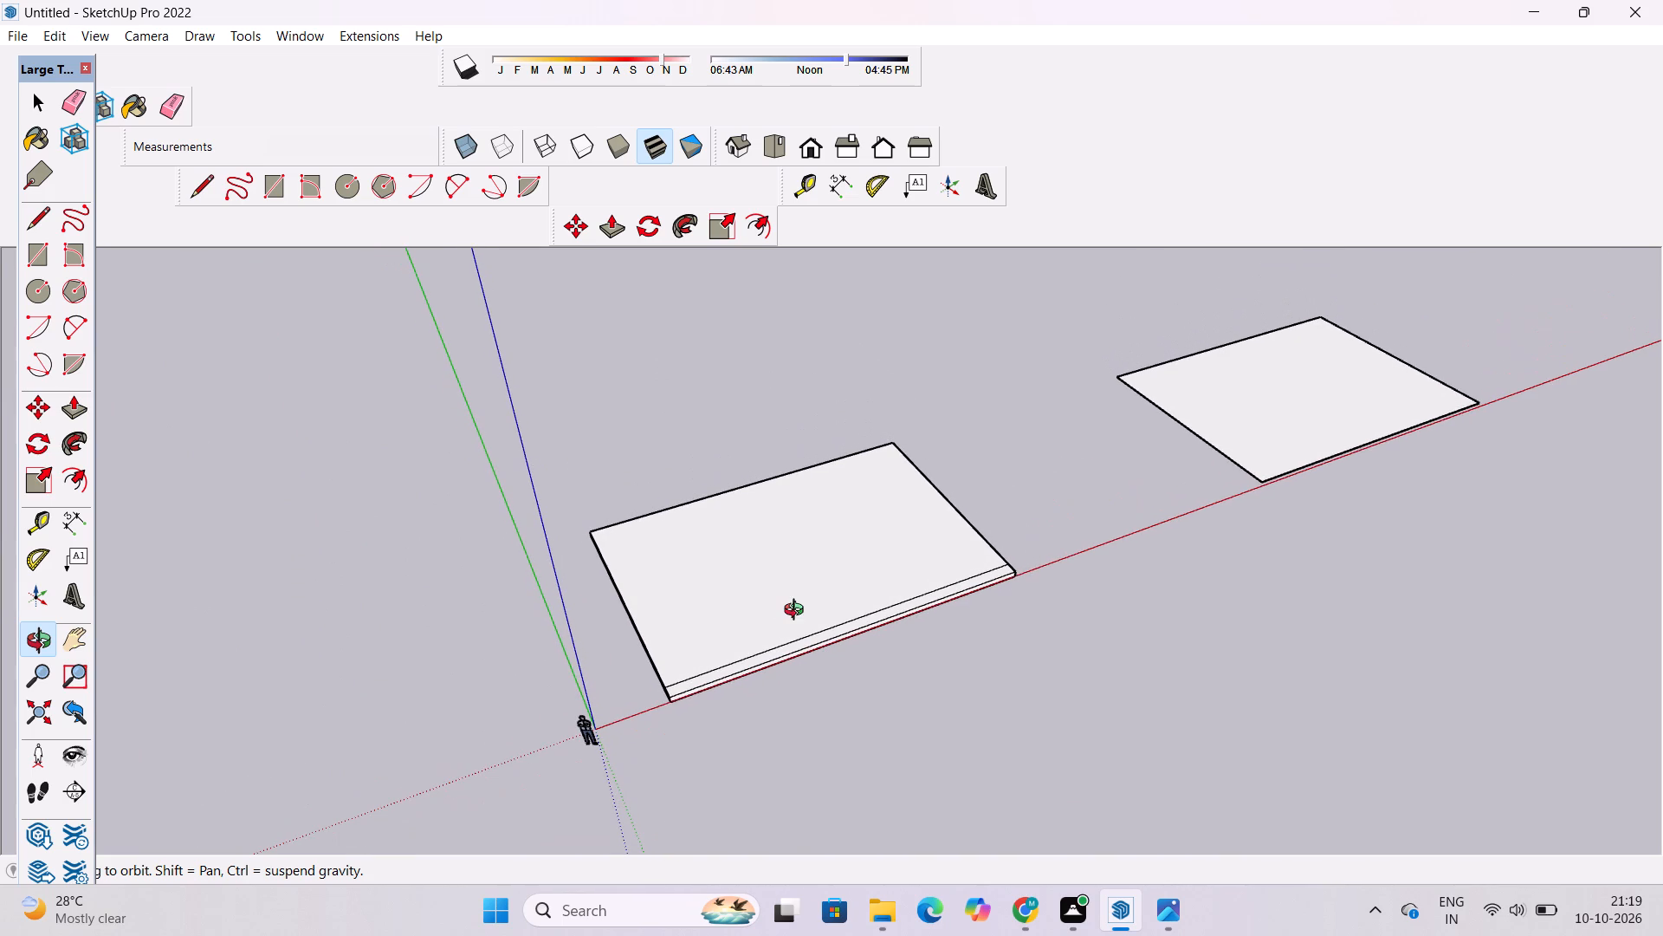
Switch to Photos to check the reference façade and return to SketchUp.
click(1159, 909)
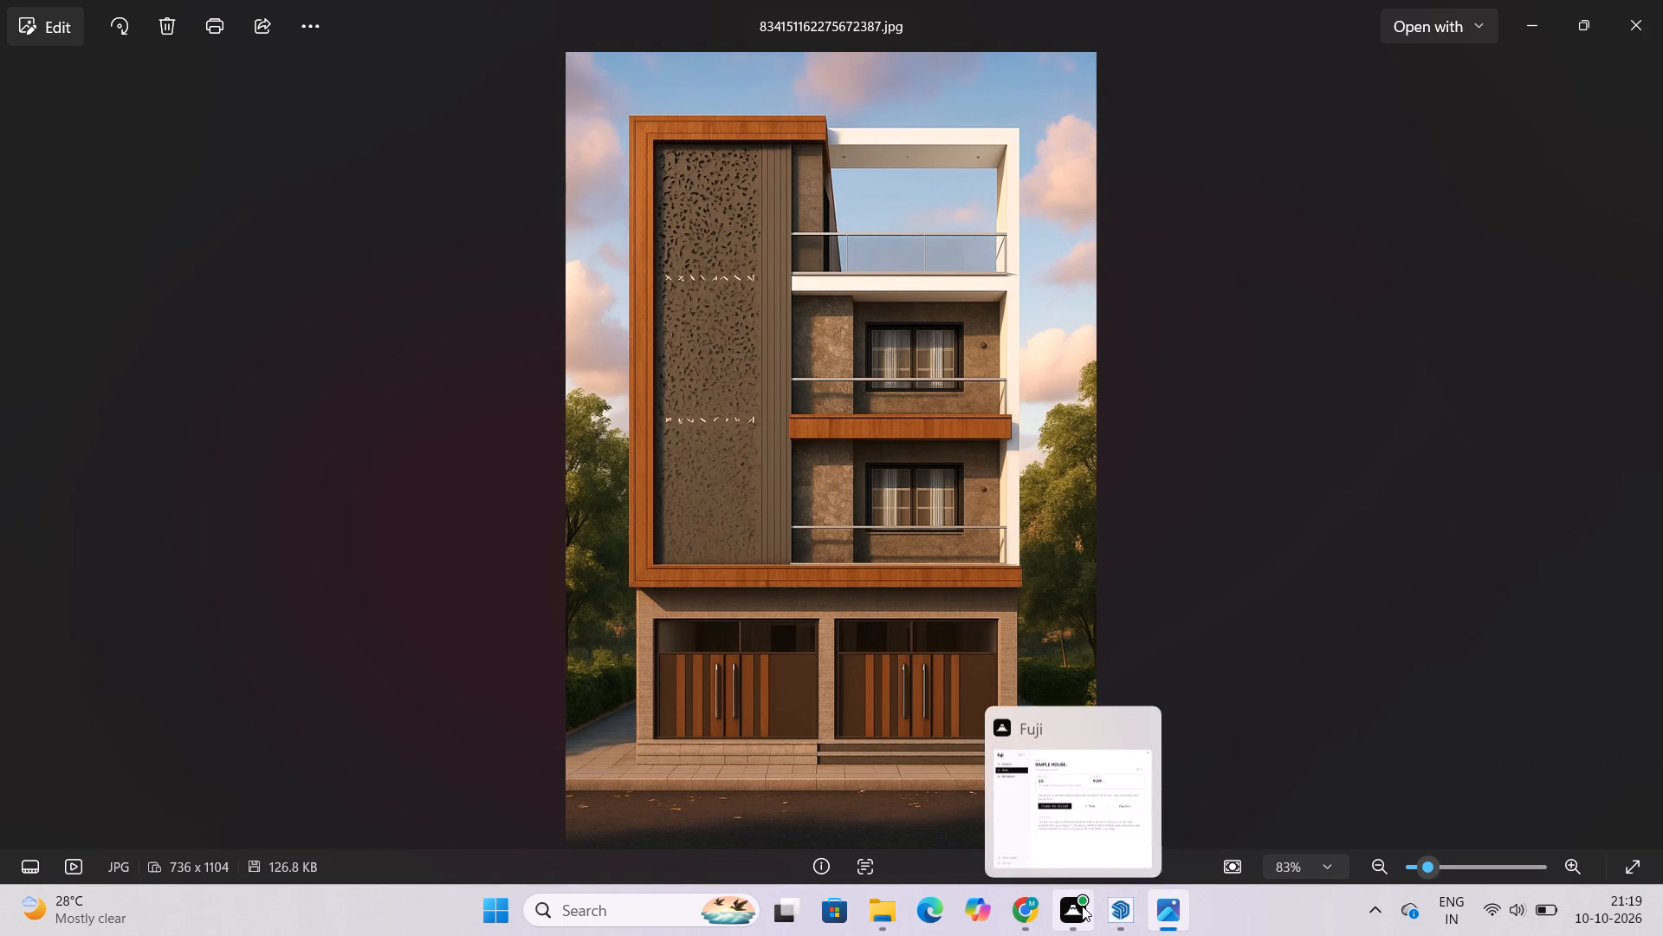
click(1125, 916)
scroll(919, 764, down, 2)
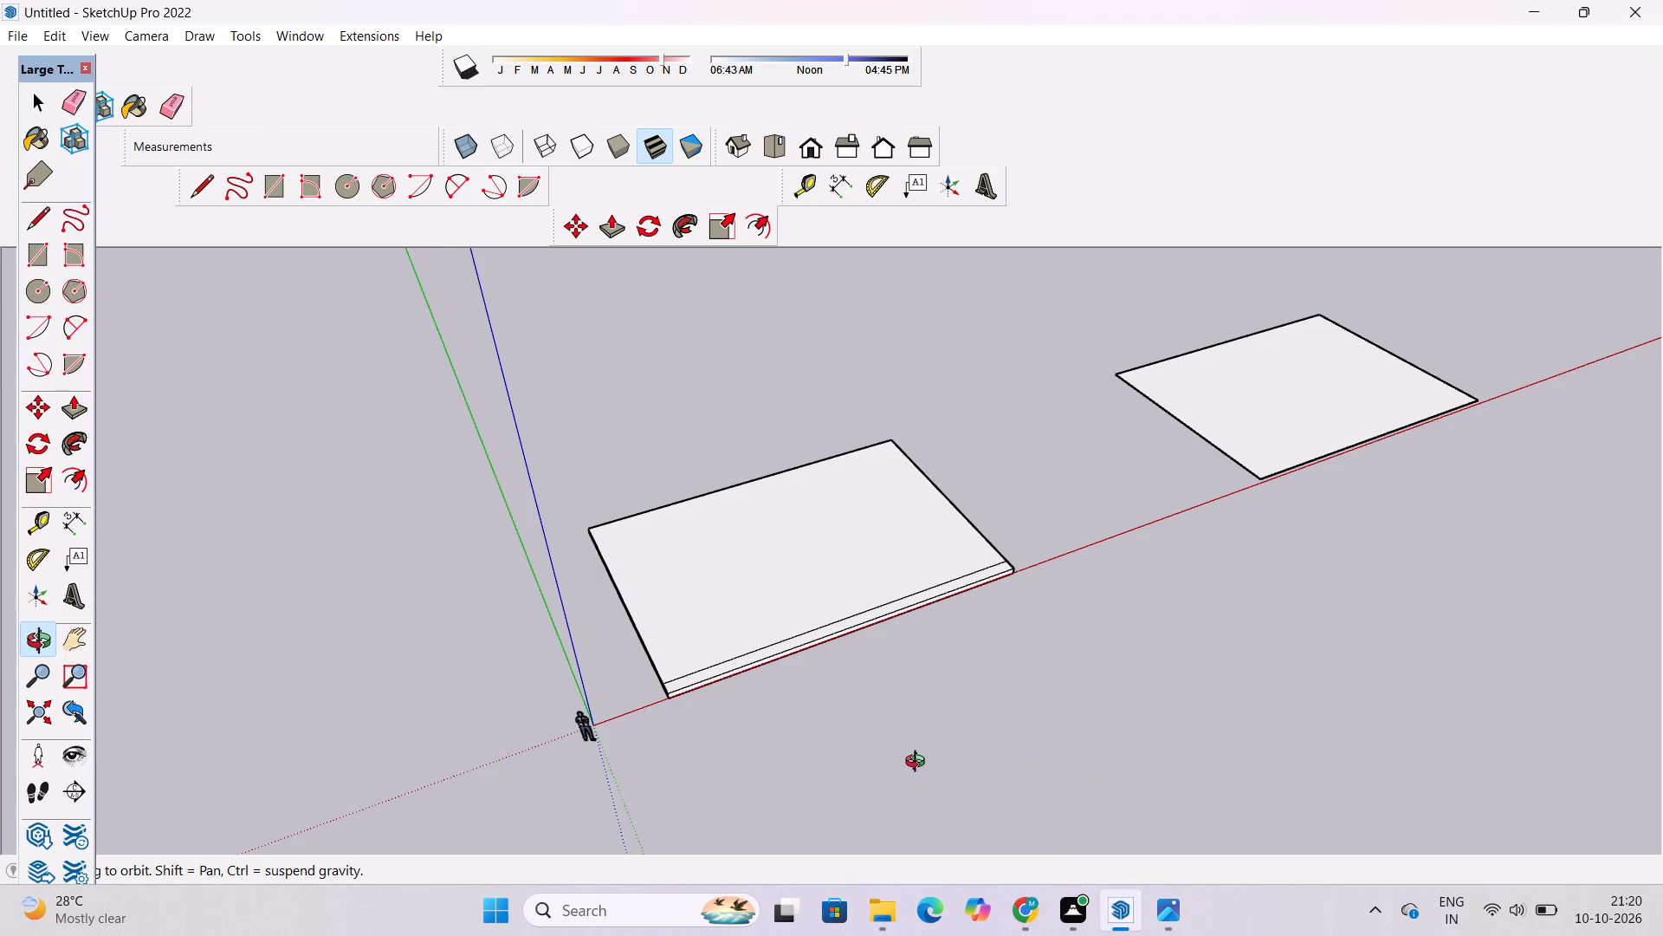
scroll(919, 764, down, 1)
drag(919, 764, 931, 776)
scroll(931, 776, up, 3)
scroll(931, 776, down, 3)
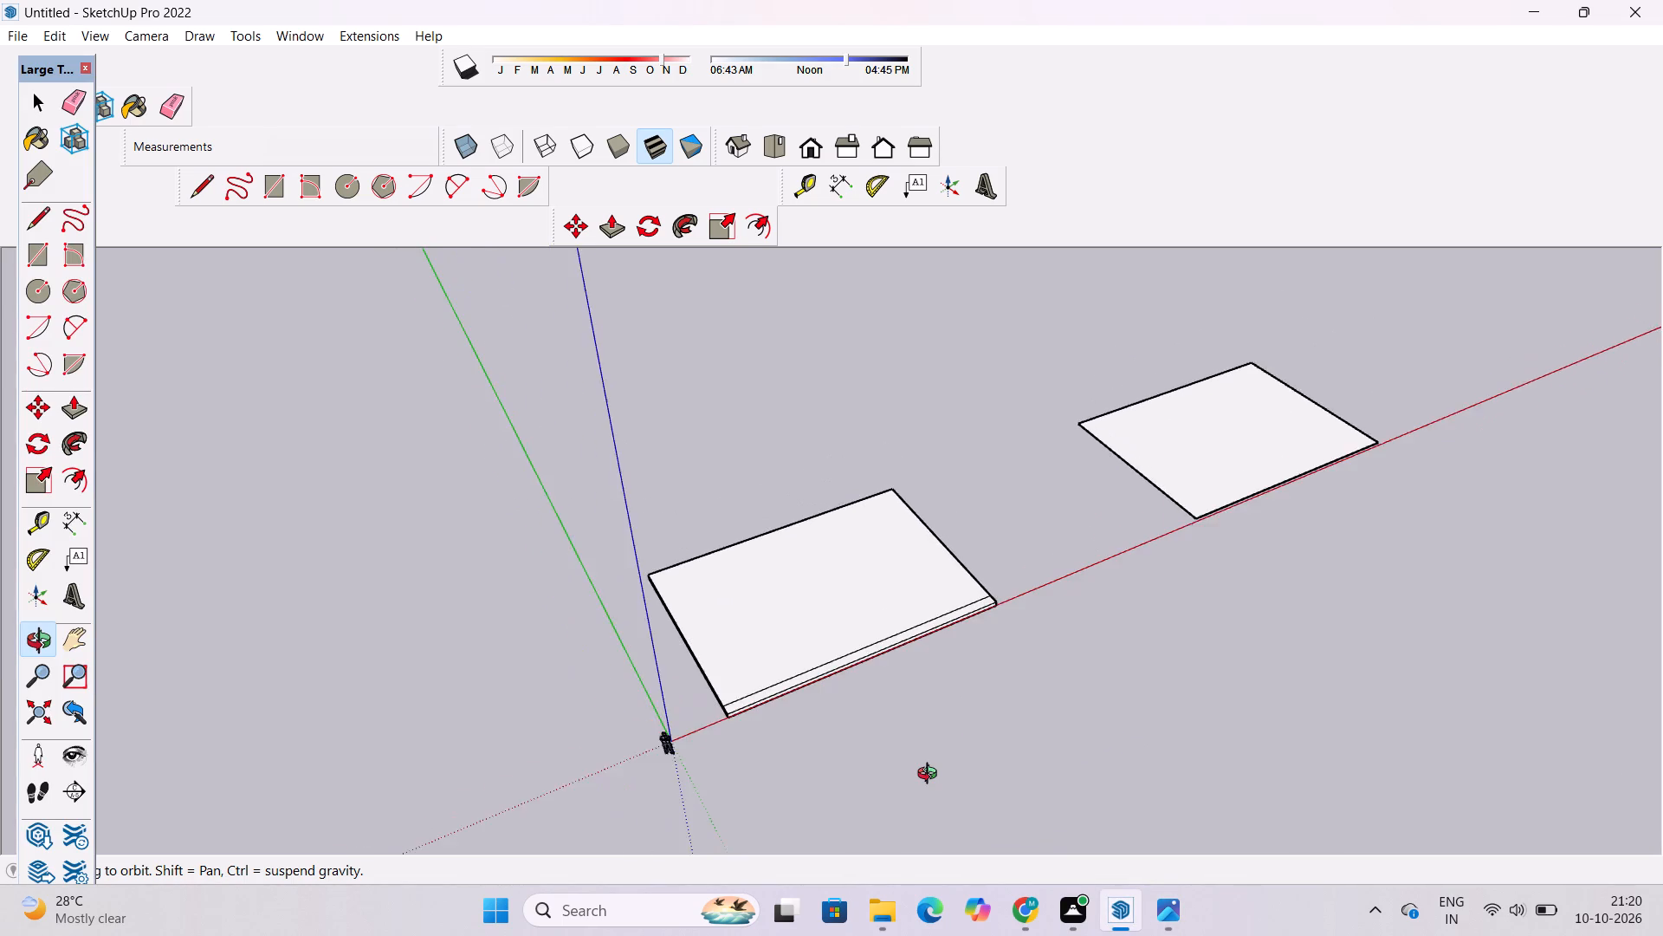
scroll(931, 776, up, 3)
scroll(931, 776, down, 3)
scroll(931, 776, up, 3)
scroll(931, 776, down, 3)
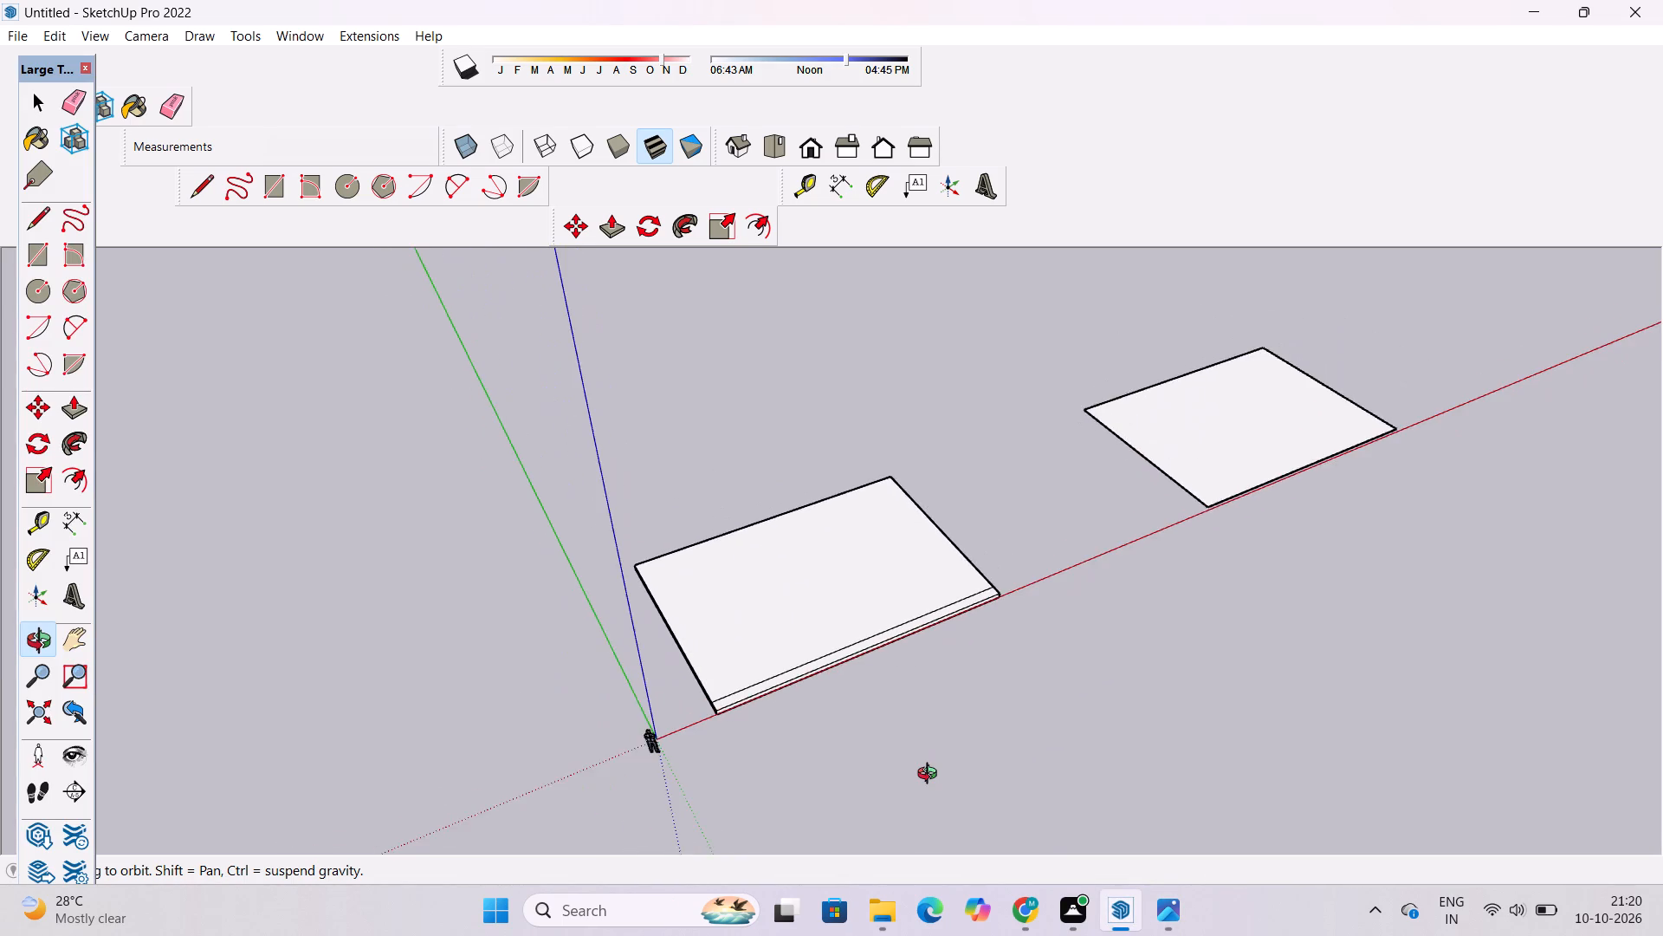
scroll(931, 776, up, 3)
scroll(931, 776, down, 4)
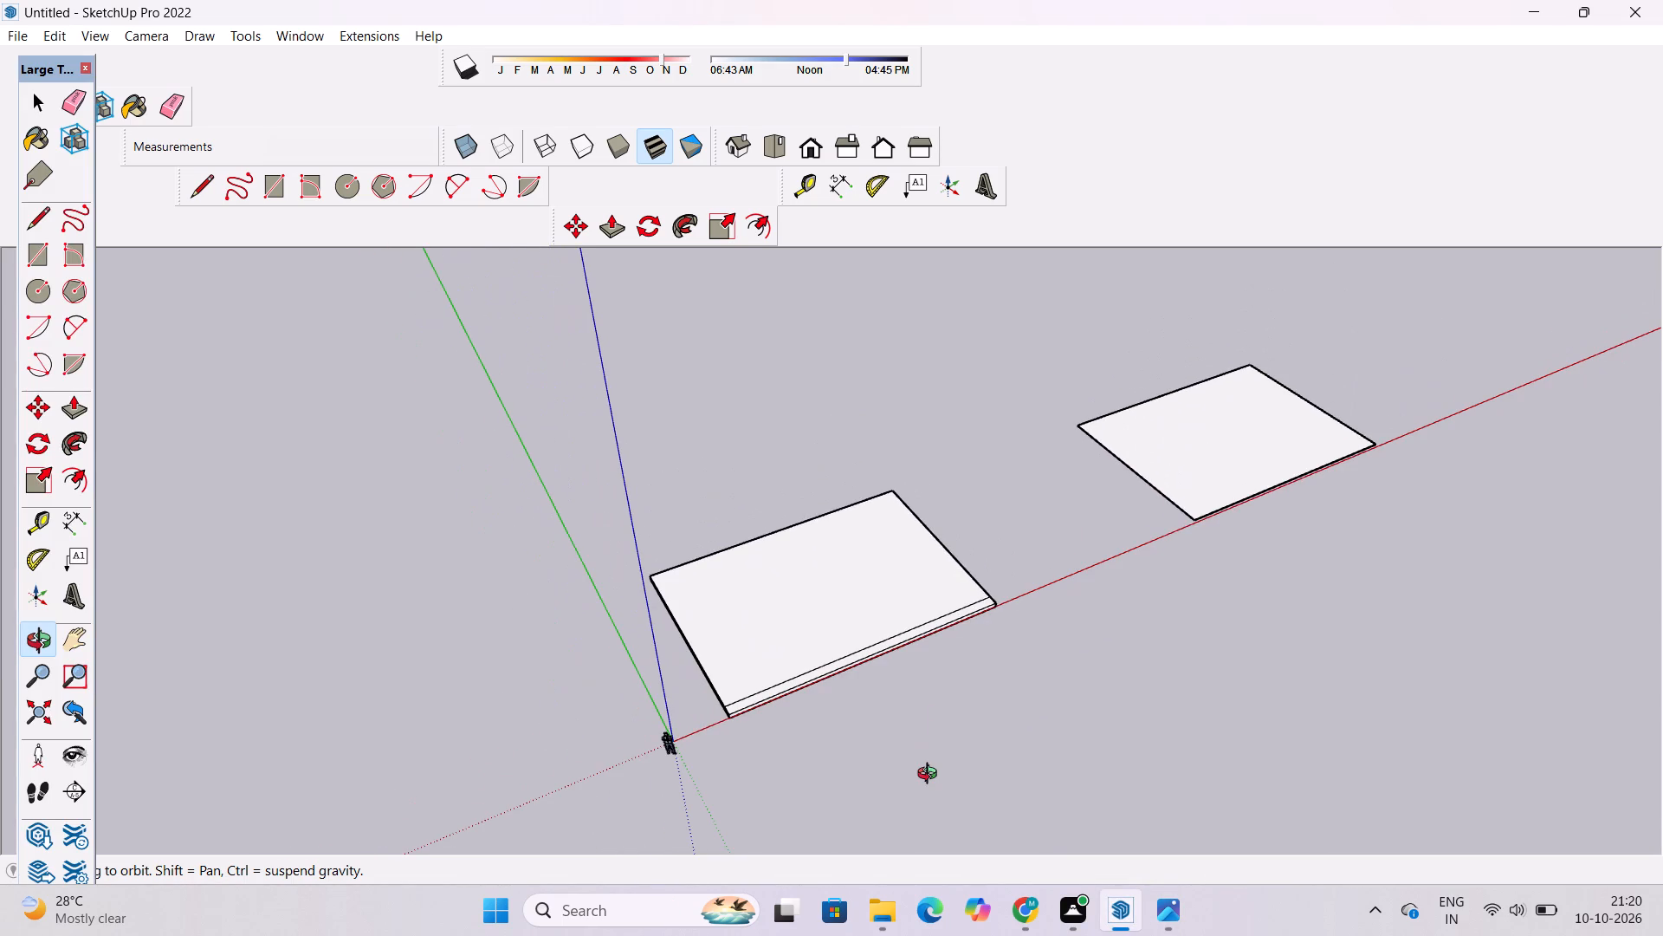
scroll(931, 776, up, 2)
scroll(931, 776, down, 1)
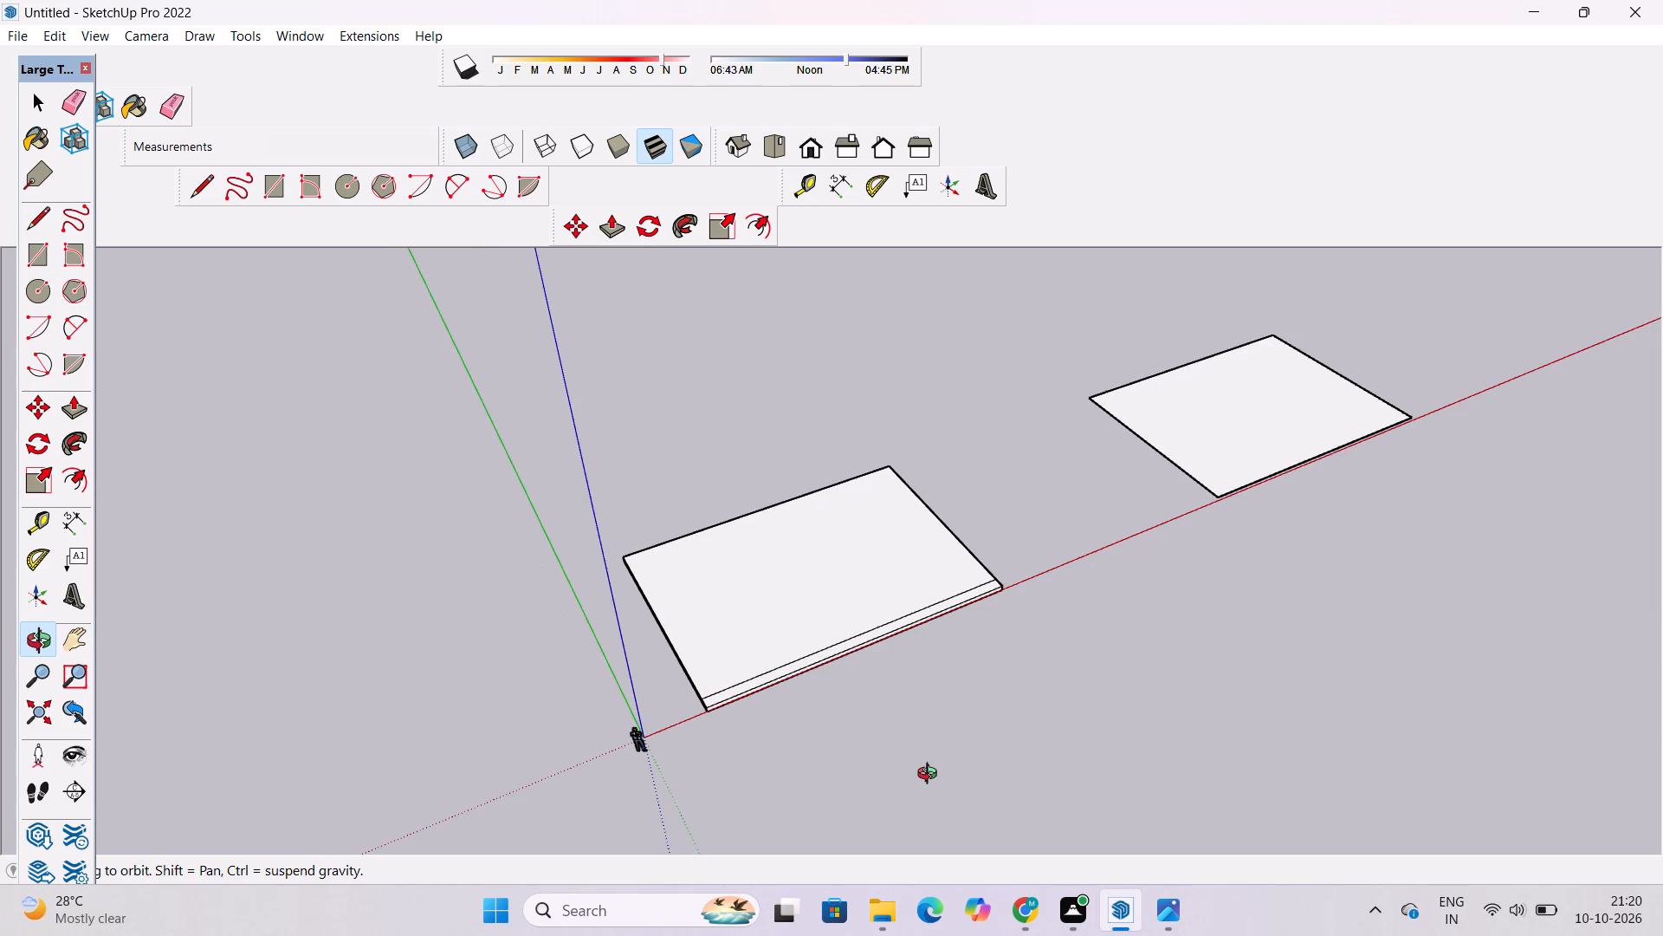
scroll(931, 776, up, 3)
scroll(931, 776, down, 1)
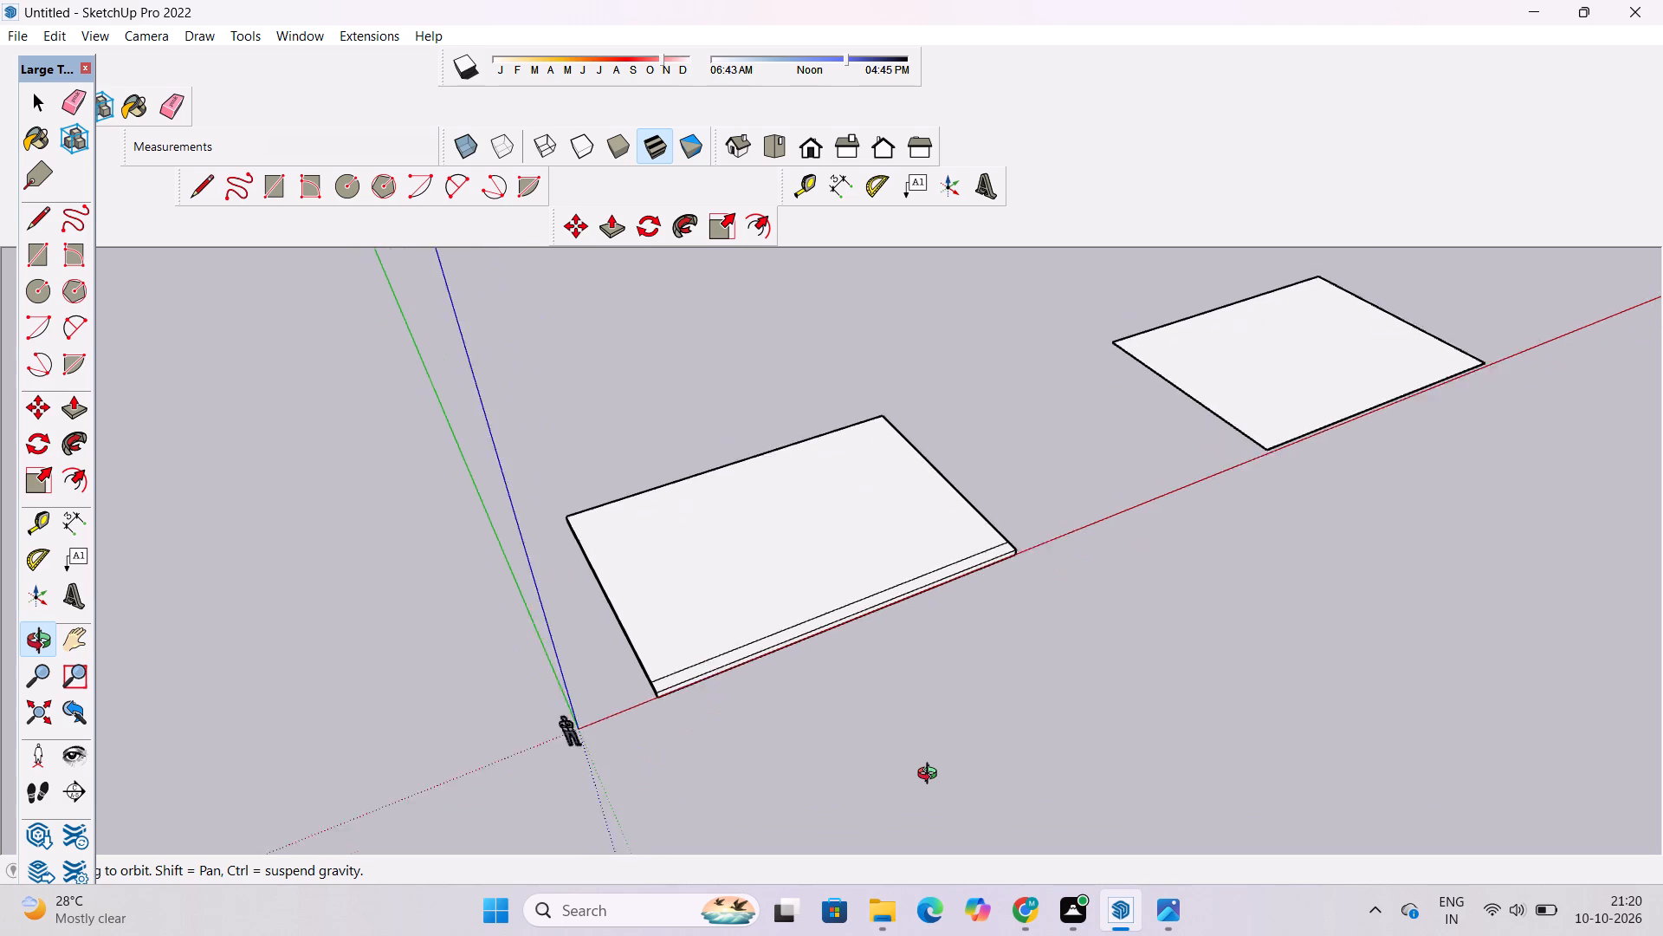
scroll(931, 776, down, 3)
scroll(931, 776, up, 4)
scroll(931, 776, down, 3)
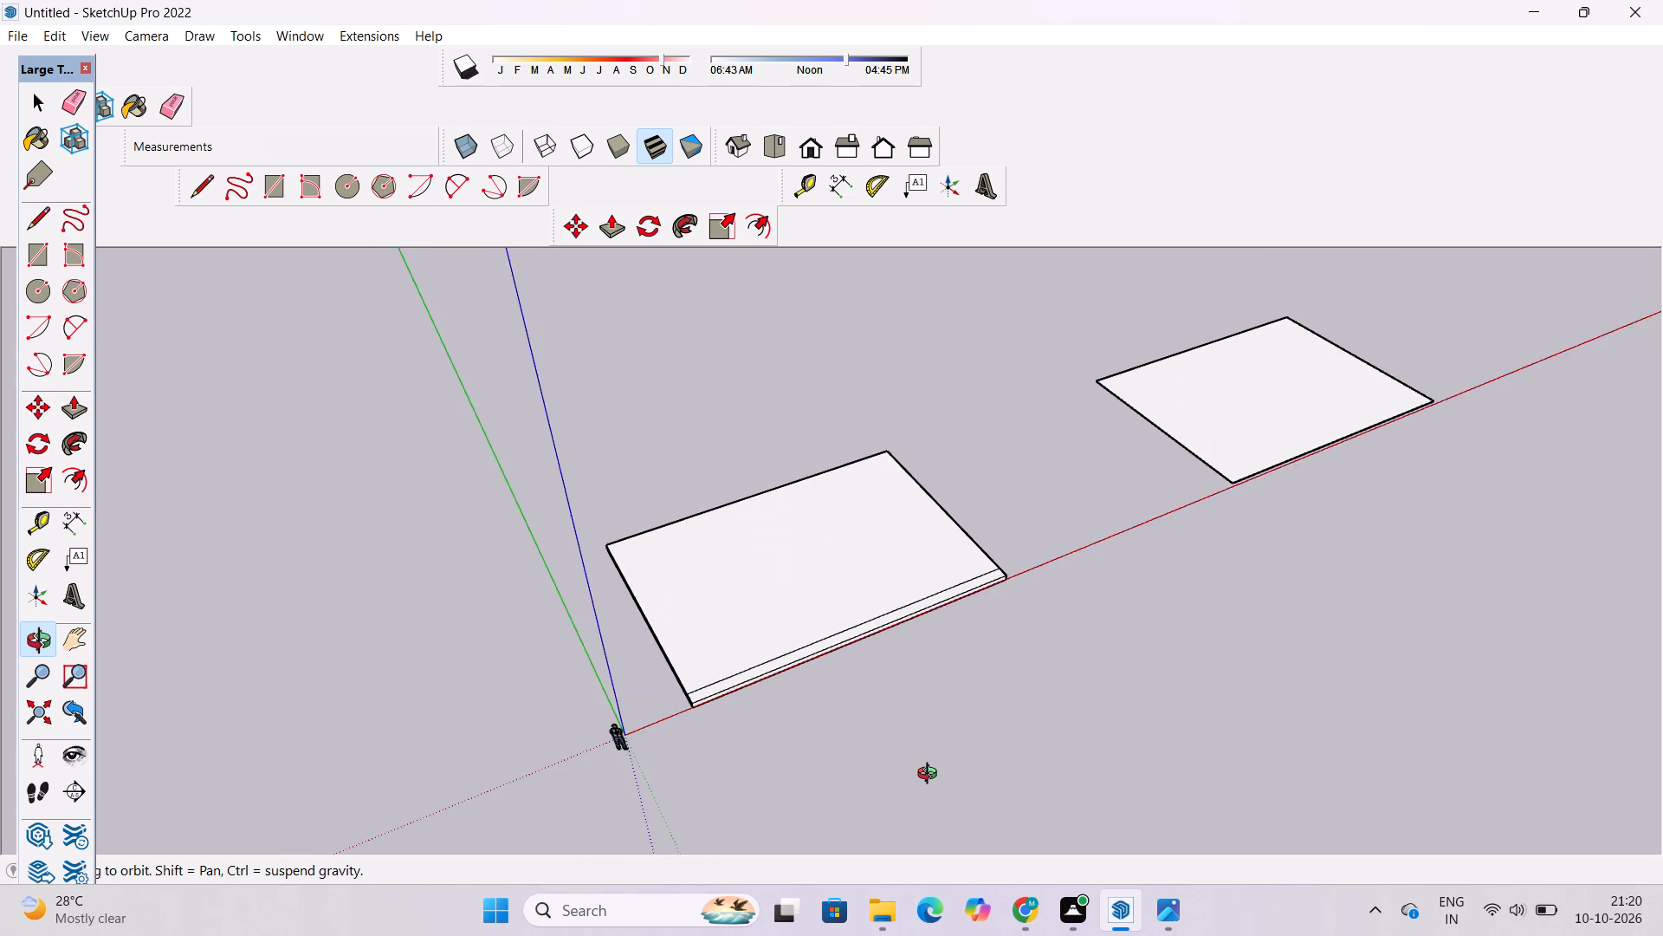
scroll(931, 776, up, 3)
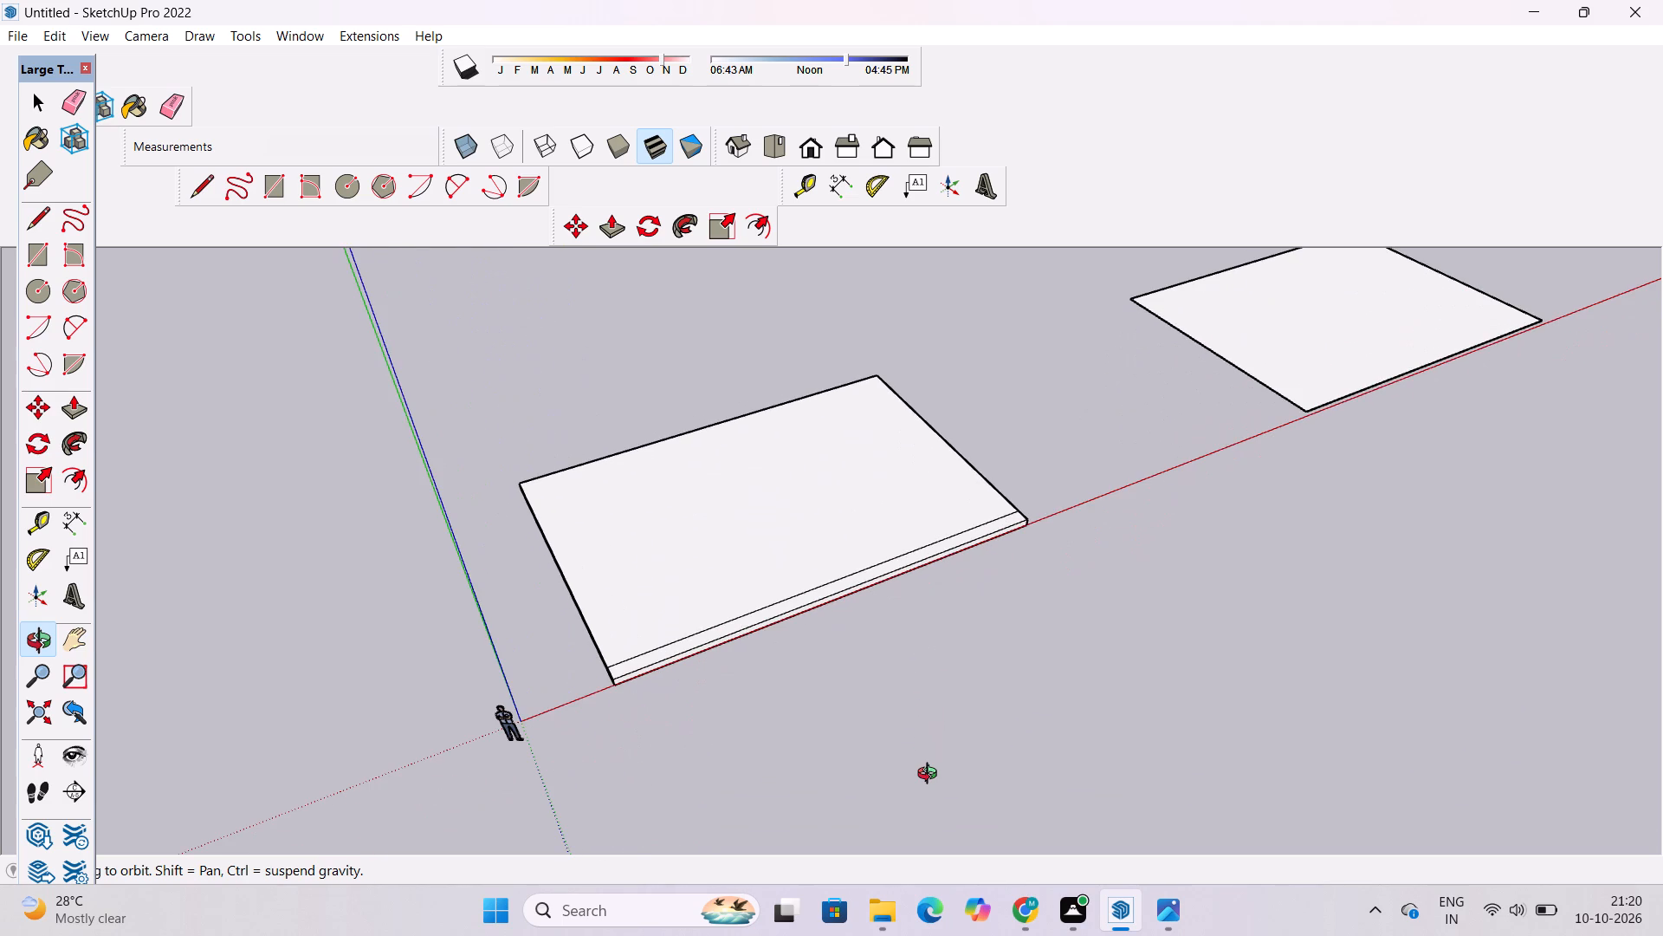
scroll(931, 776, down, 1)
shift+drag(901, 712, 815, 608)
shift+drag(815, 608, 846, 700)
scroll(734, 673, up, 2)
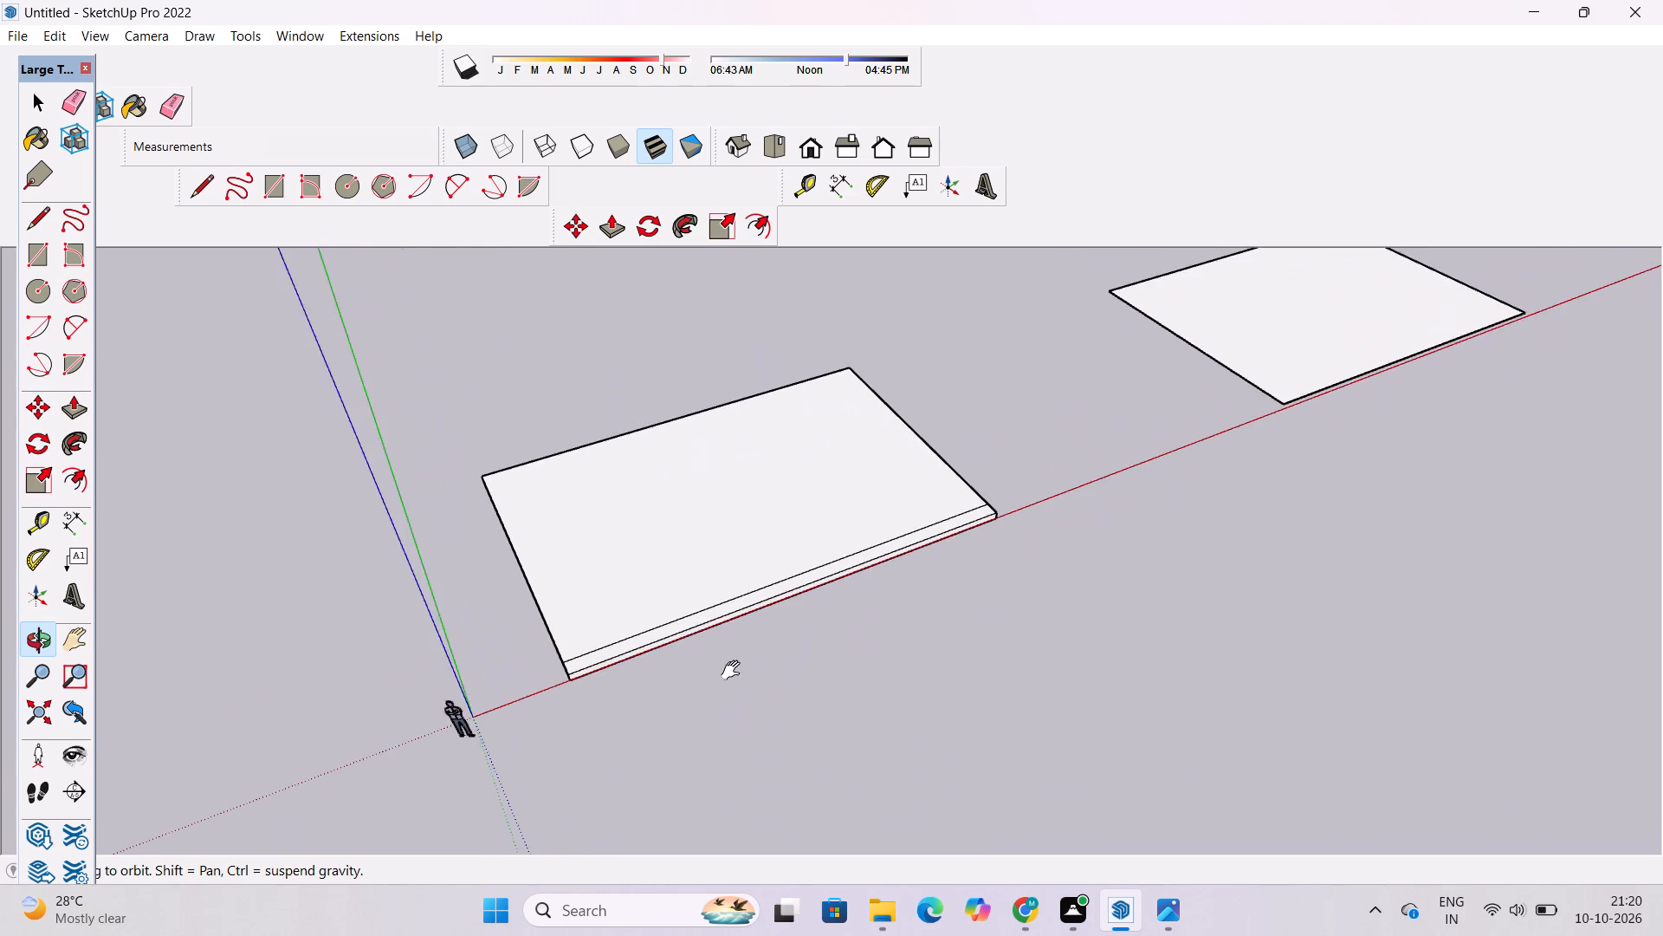
Undo the guide erasure, the drawn line and the 2' guide on the original slab's top face.
shift+drag(734, 670, 748, 691)
drag(748, 691, 758, 667)
drag(758, 667, 772, 679)
key(ctrl+z)
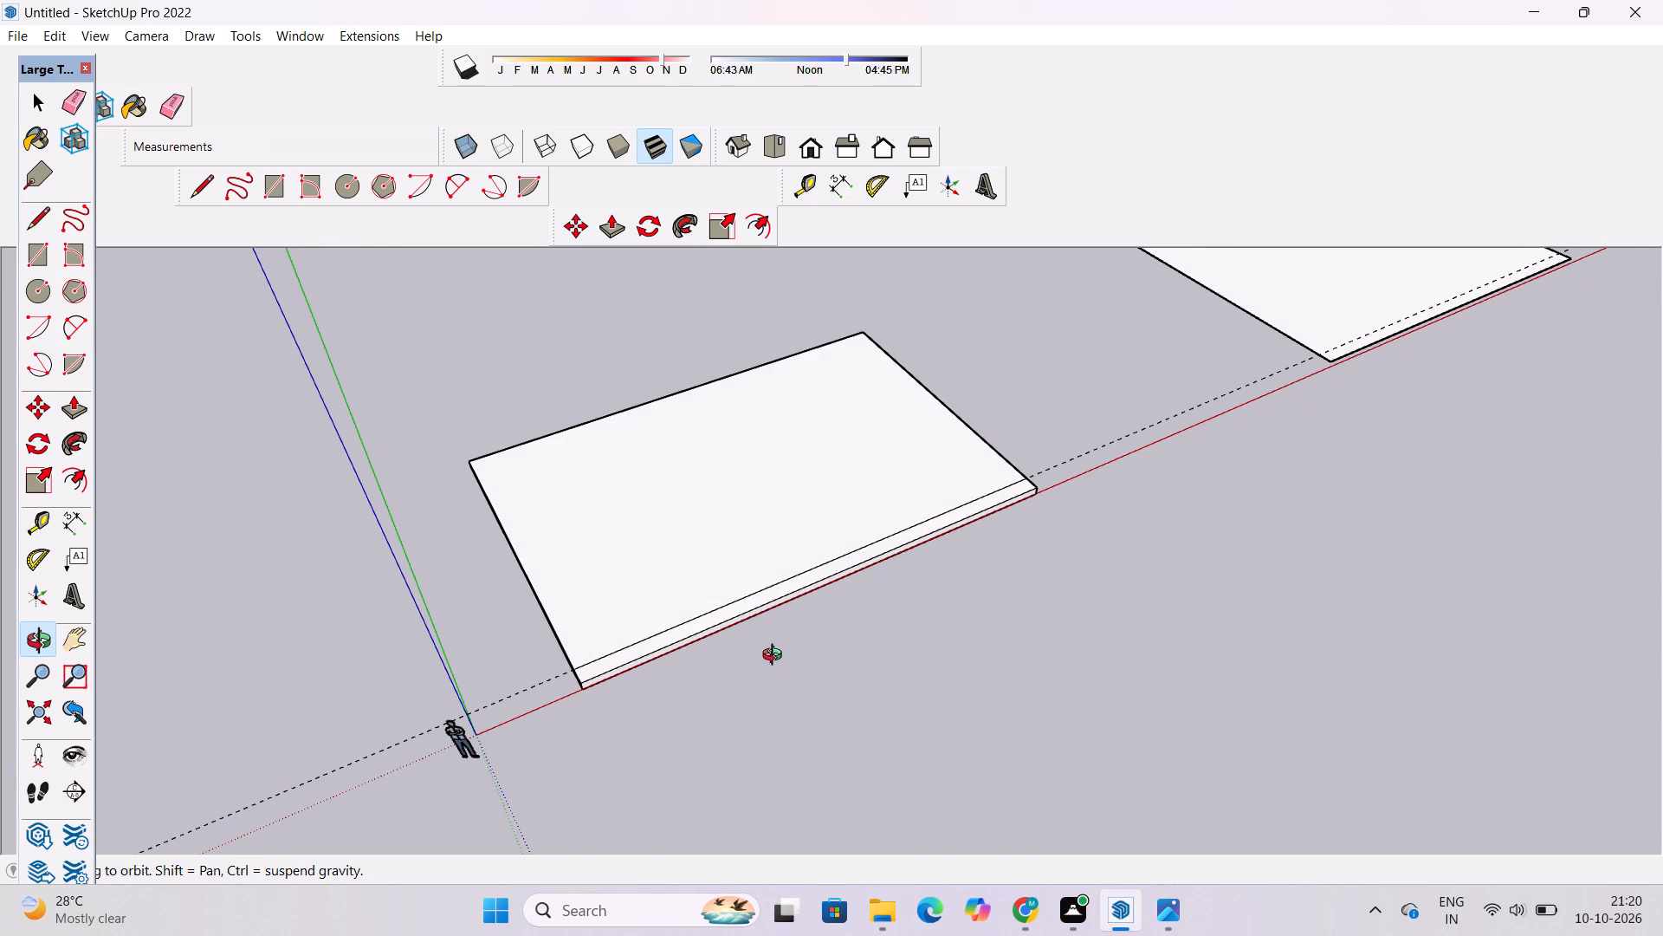
key(ctrl+z)
key(ctrl+z)
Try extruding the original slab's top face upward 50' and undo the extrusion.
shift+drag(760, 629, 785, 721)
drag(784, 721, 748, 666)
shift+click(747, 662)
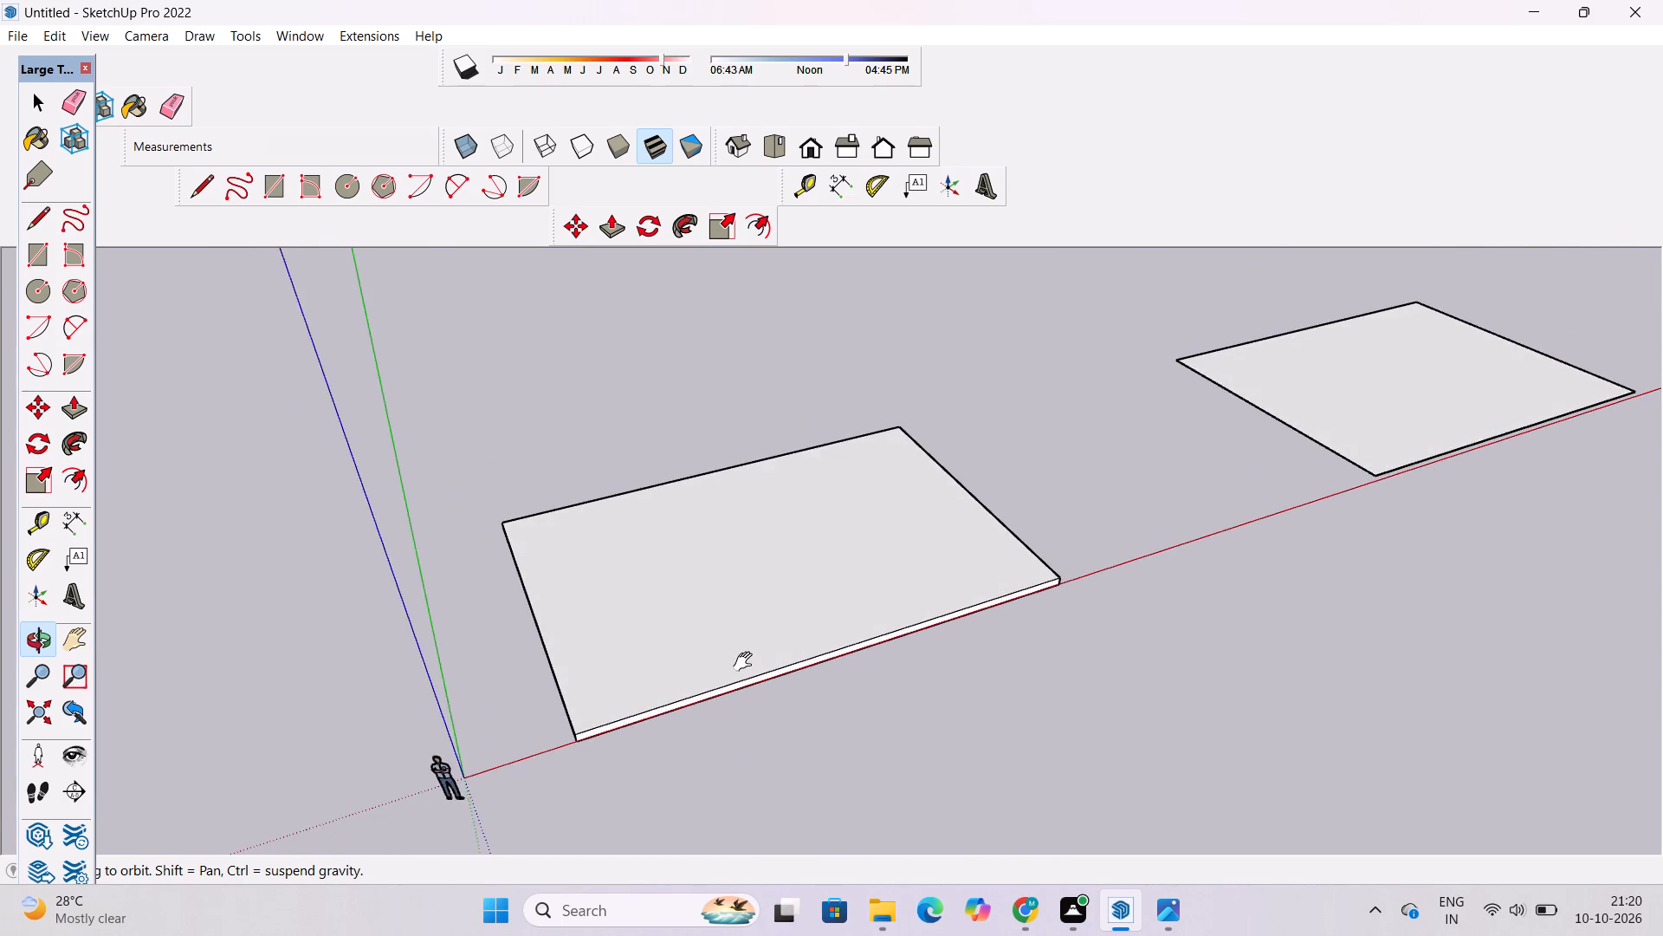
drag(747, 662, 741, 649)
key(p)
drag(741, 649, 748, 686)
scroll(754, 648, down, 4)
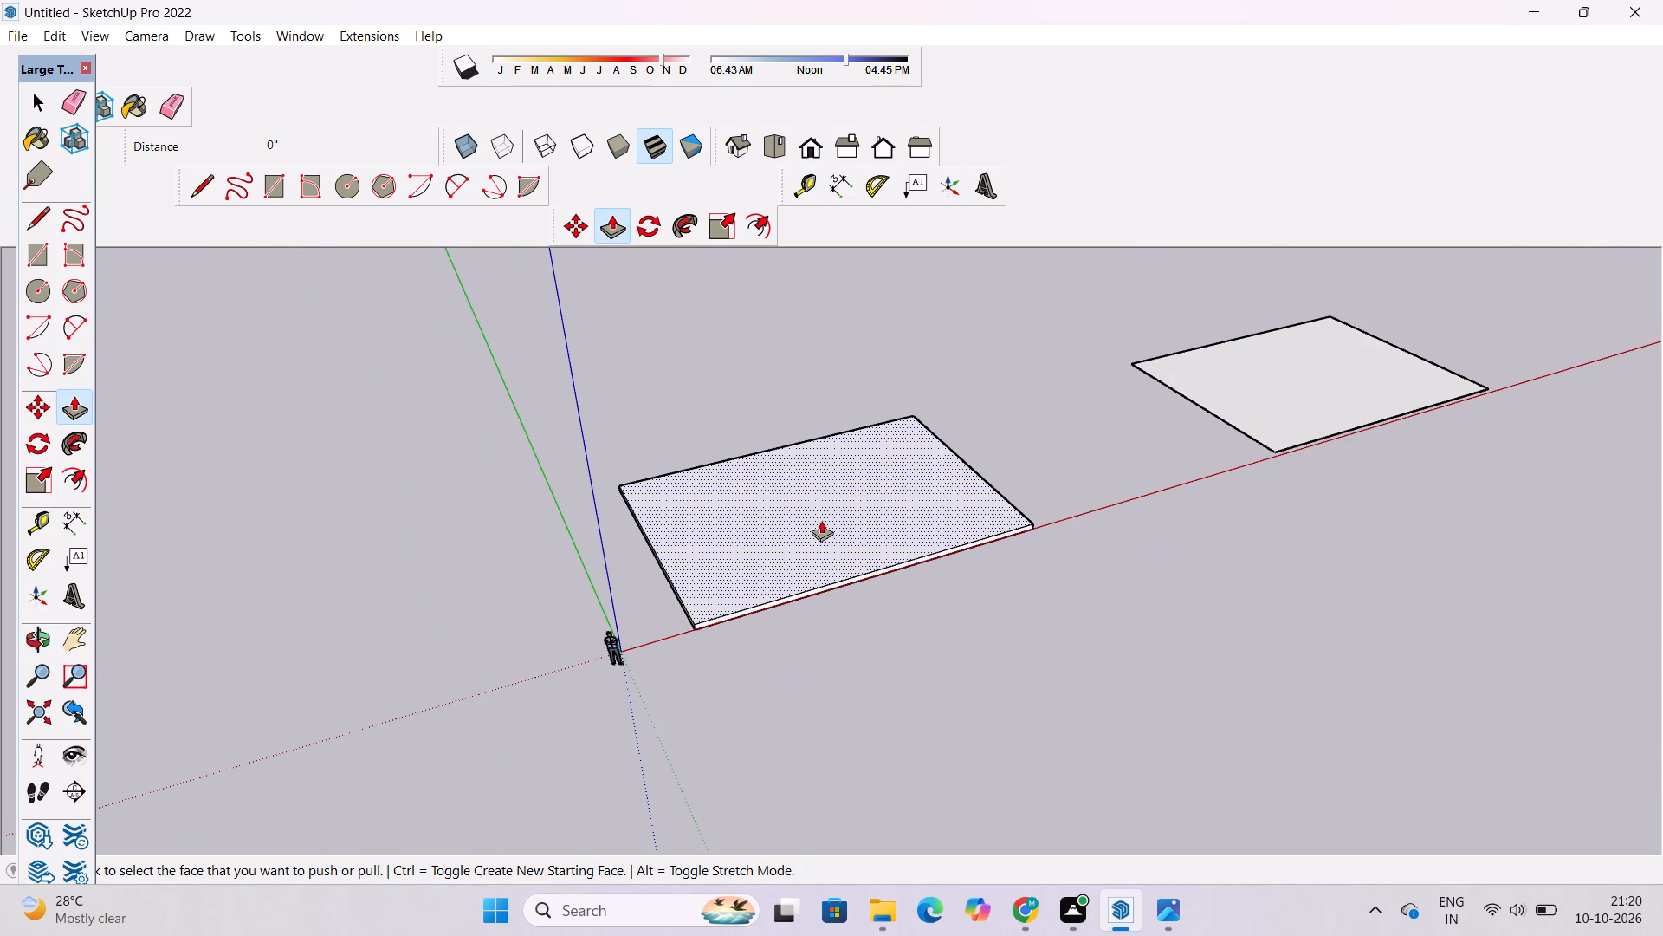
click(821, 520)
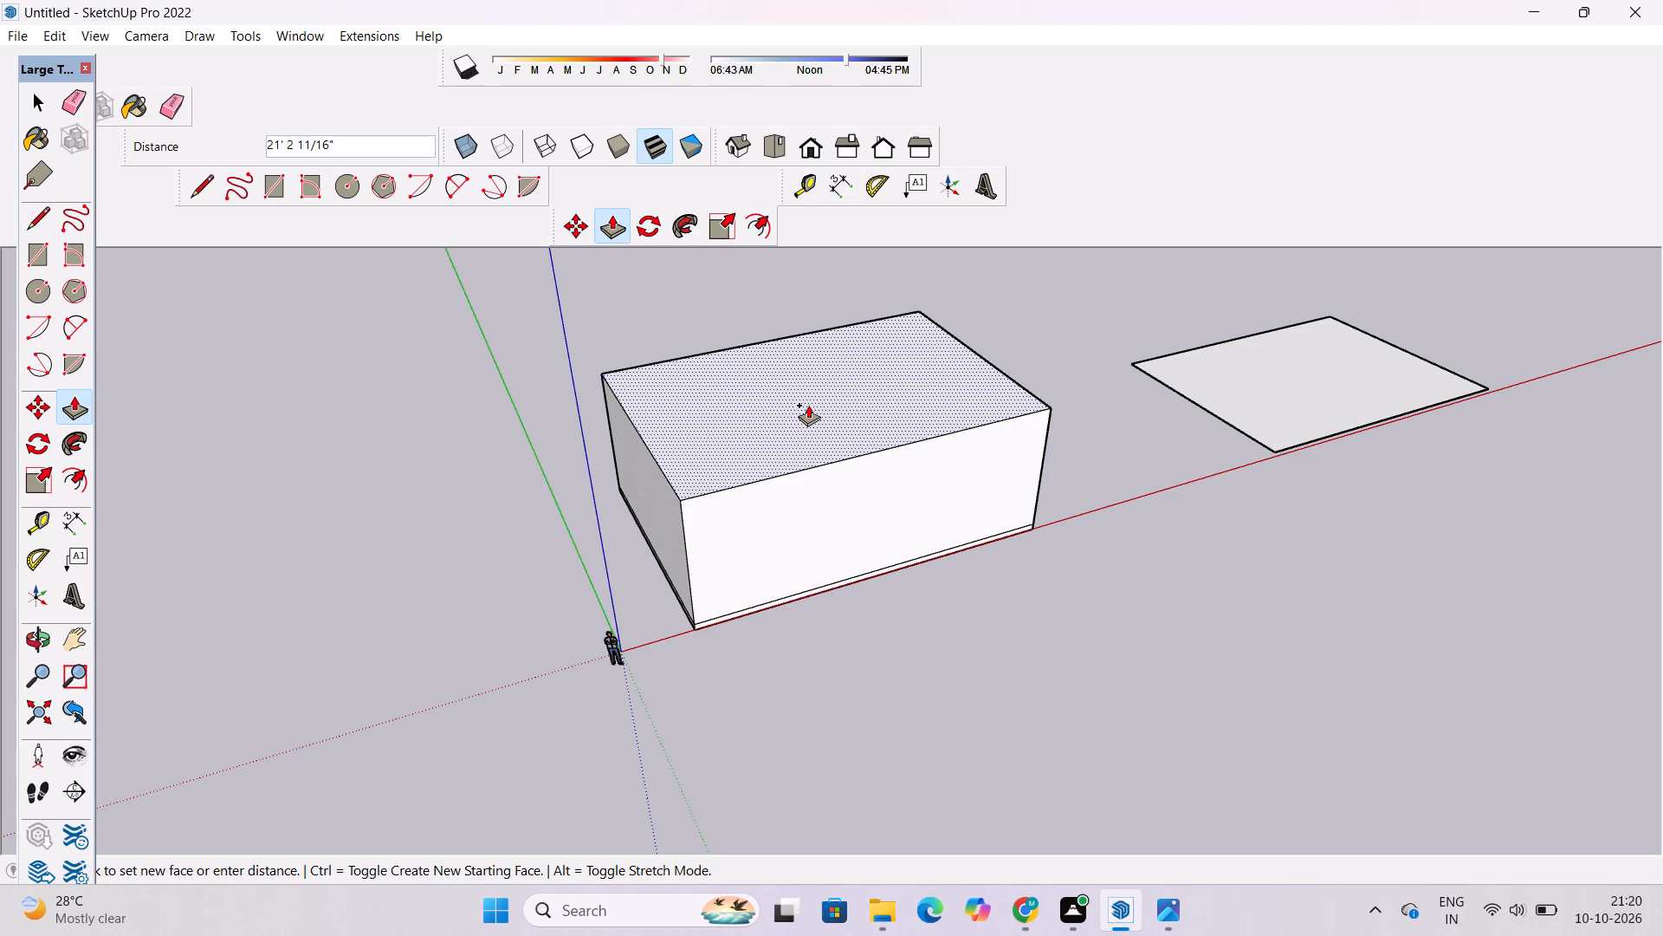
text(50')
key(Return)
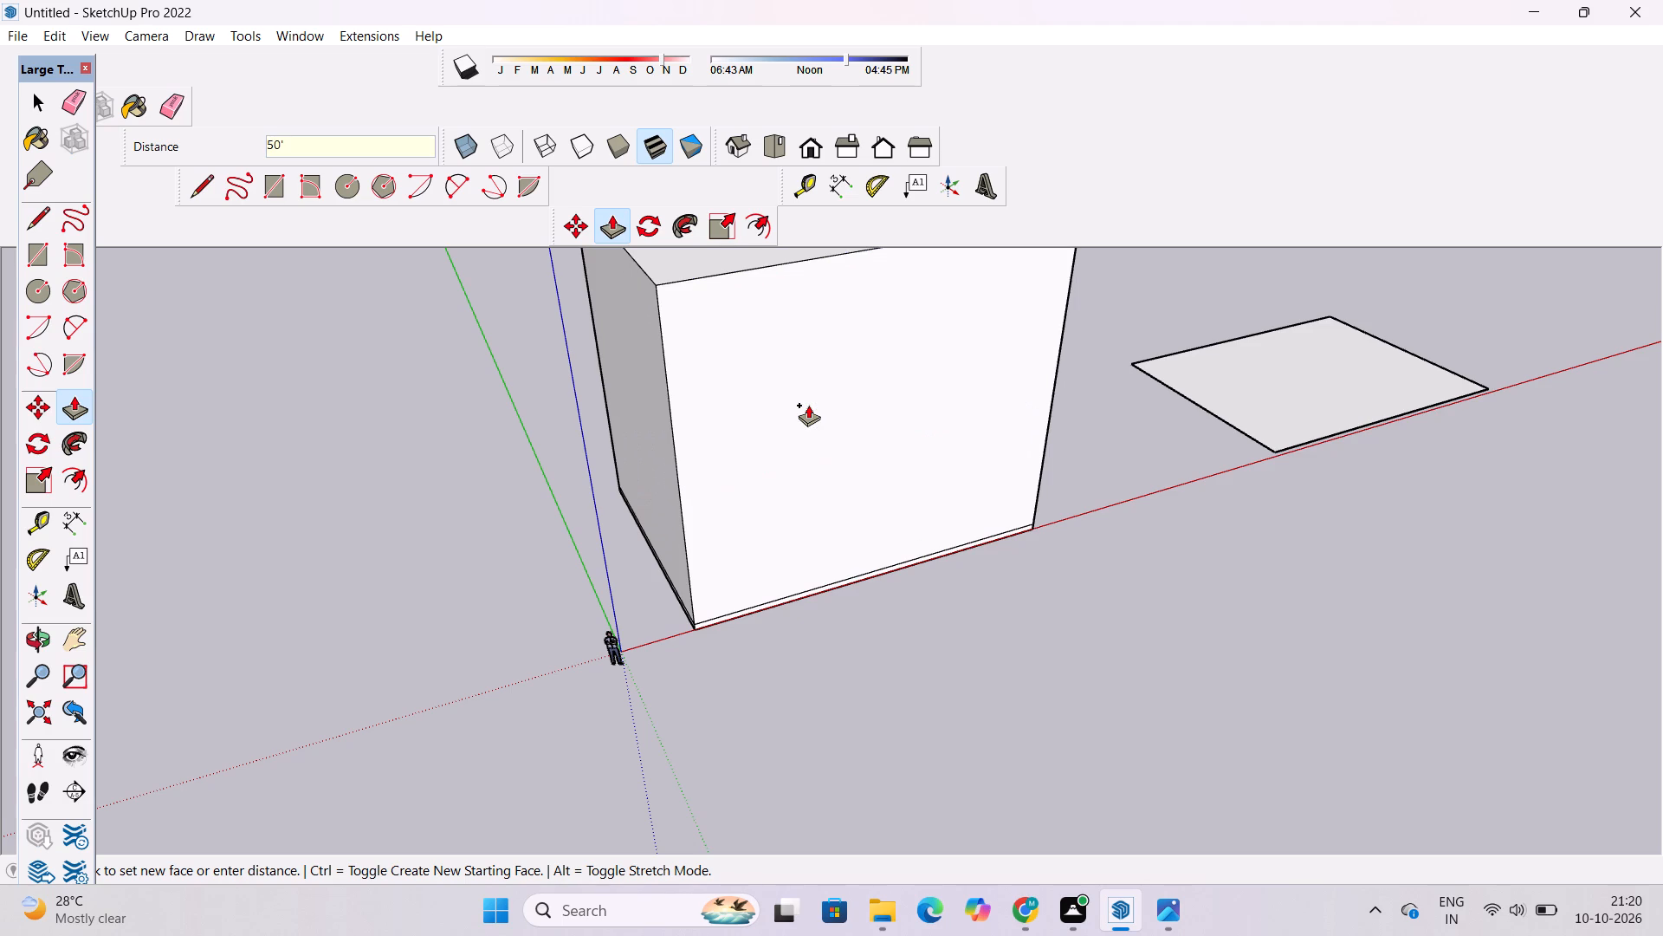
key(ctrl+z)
Extrude the original slab's top face upward 25' as a new starting face, keeping the slab's edges below.
click(847, 545)
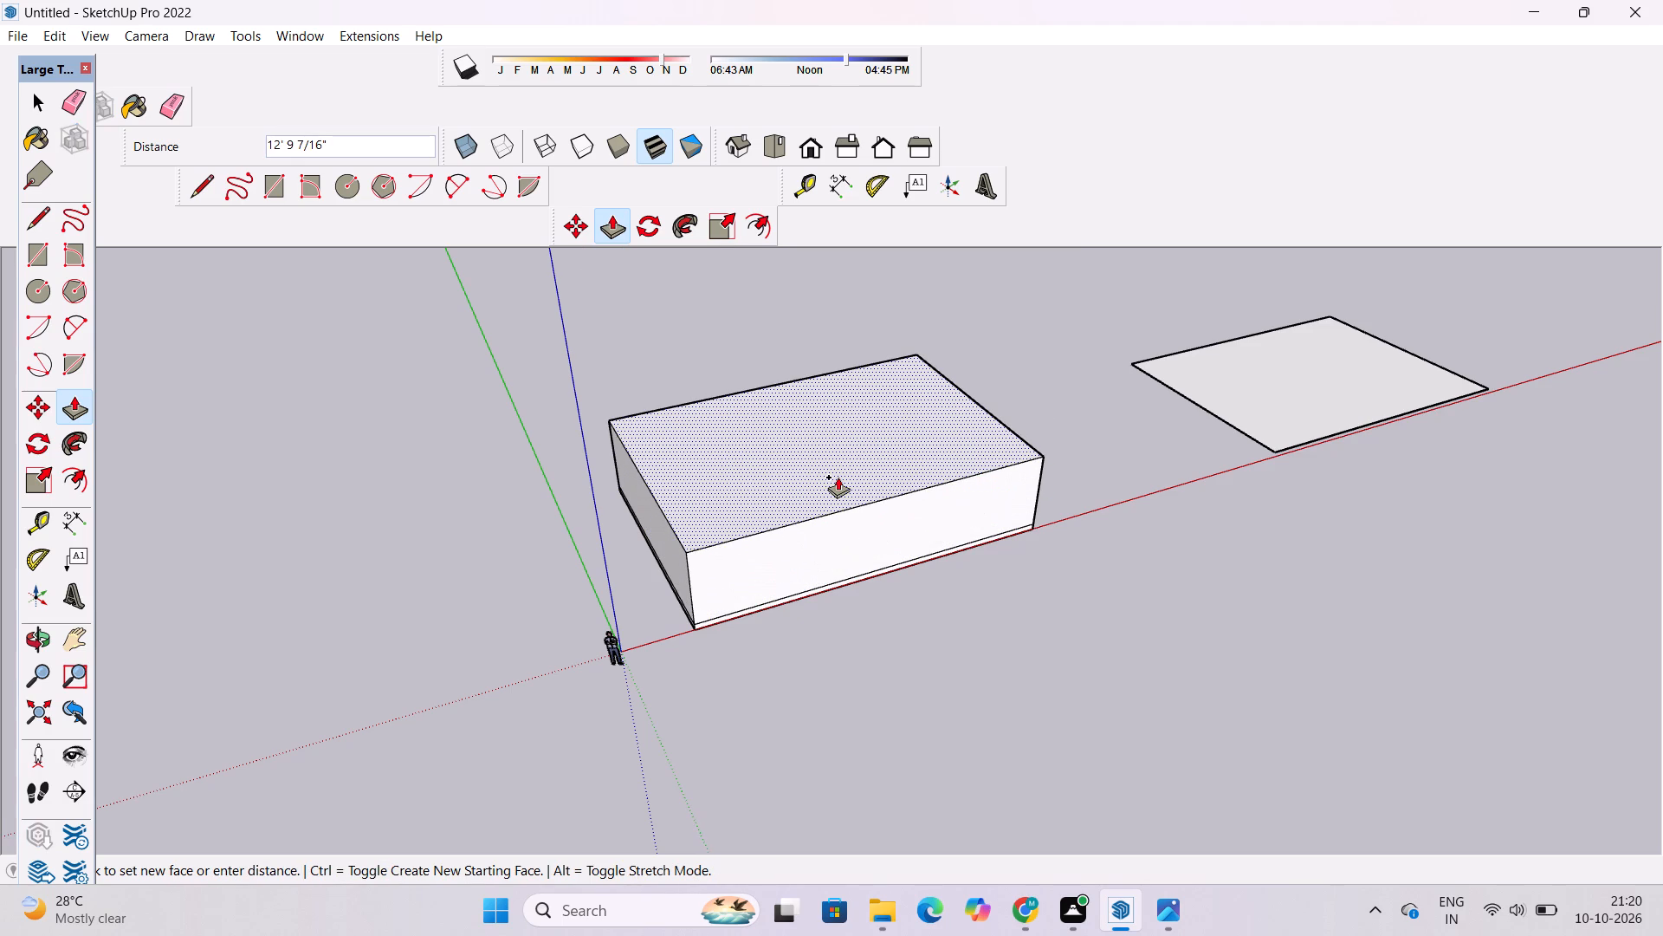
text(25')
key(Return)
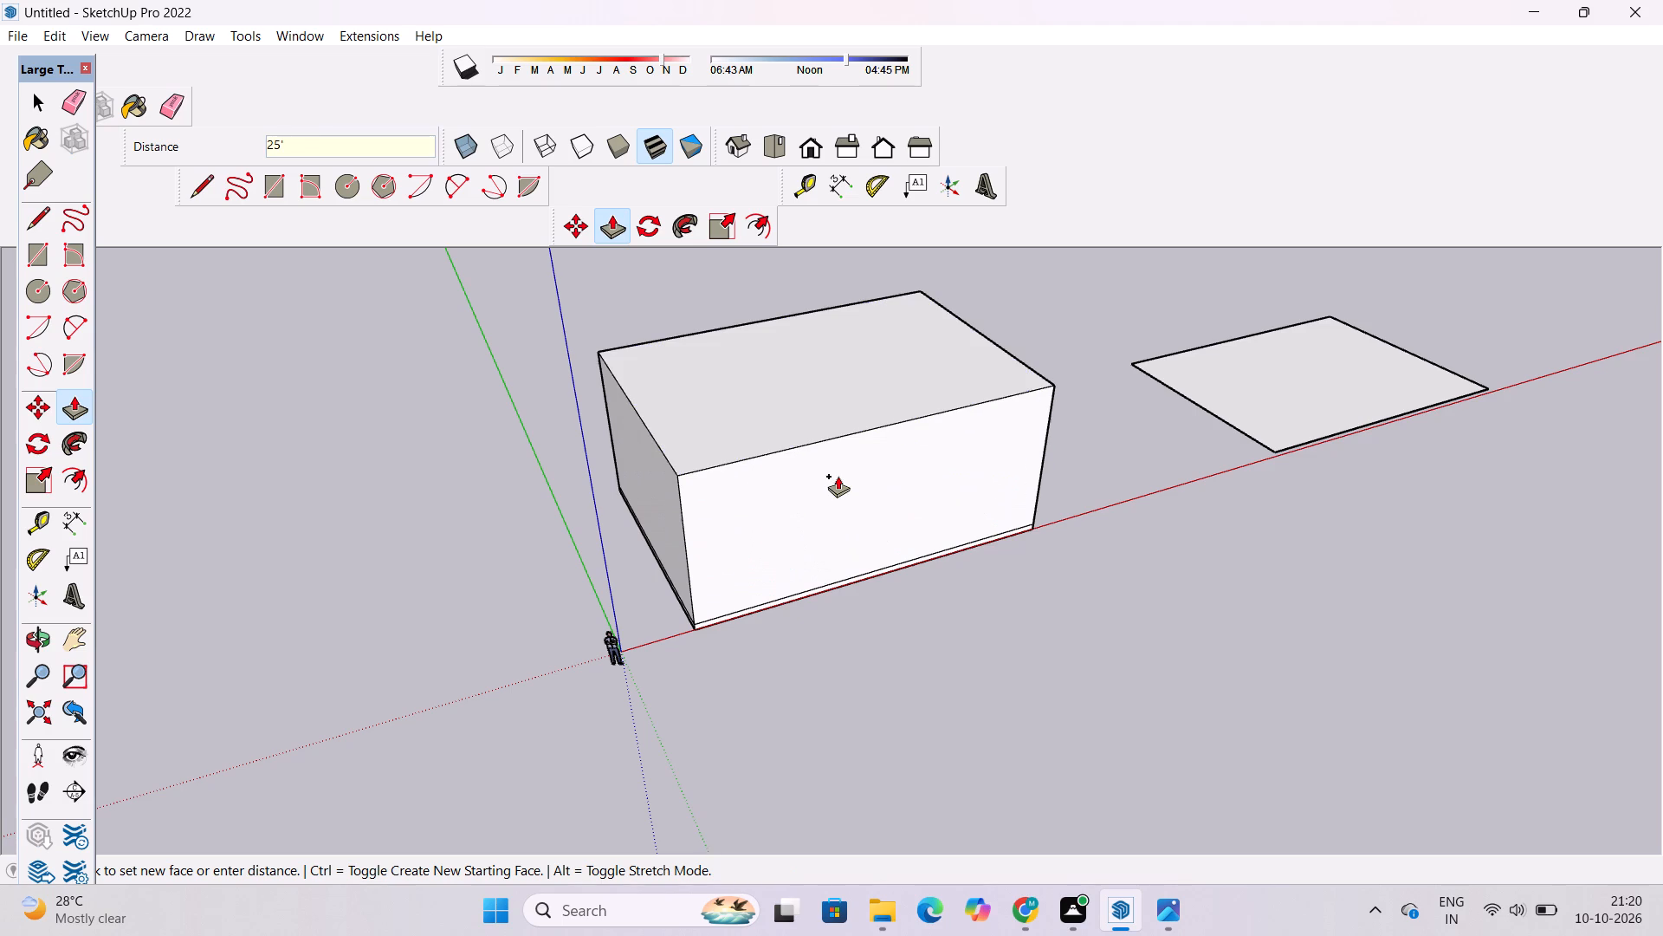
Examine the extruded building block and the separate flat face beside it from several angles.
key(o)
scroll(835, 503, down, 6)
drag(906, 541, 559, 631)
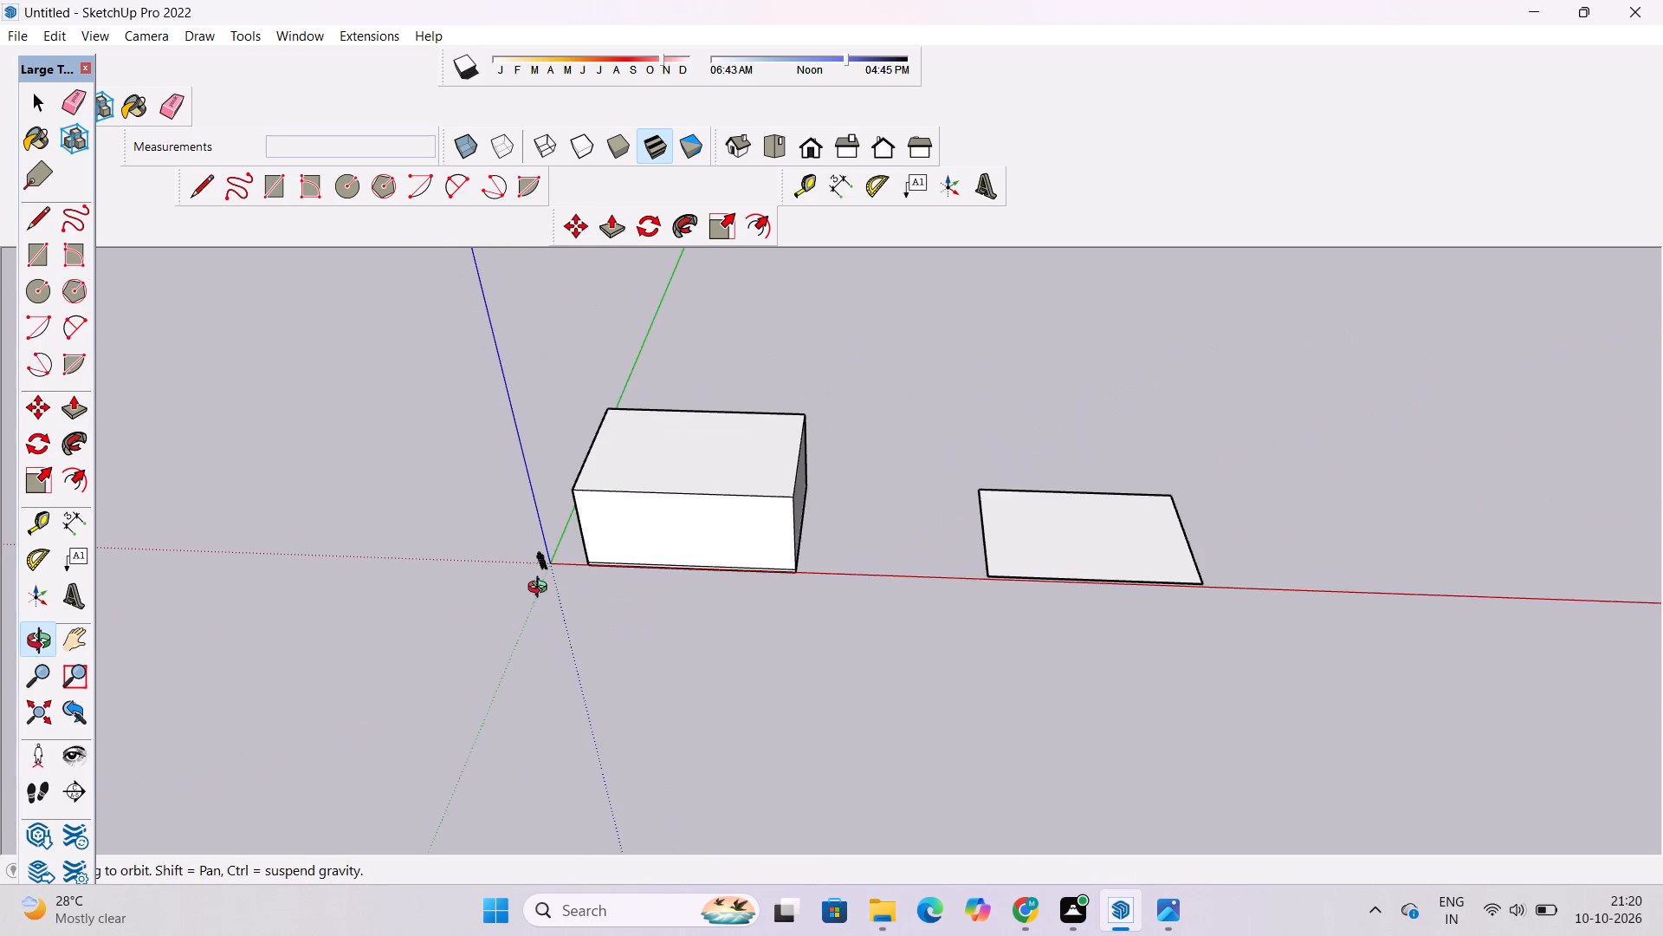
scroll(541, 589, up, 3)
drag(558, 598, 929, 624)
scroll(806, 588, up, 5)
drag(806, 588, 897, 673)
shift+drag(702, 647, 732, 683)
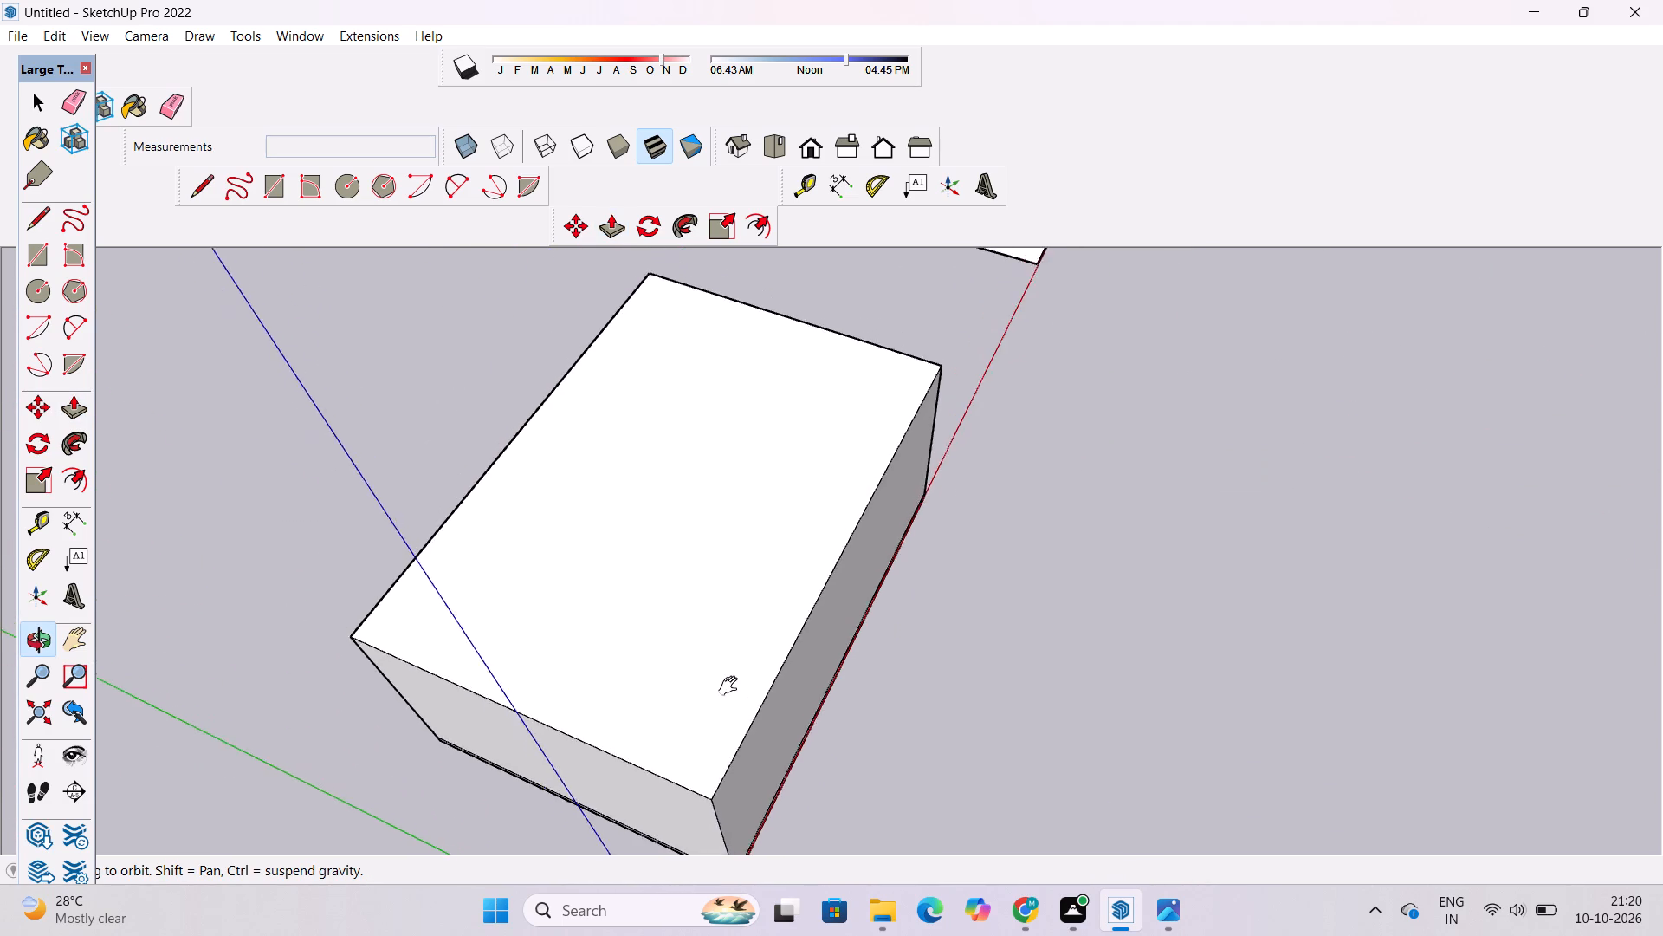
drag(726, 689, 695, 637)
scroll(694, 632, down, 6)
shift+drag(825, 664, 773, 660)
shift+drag(757, 654, 726, 589)
shift+drag(799, 603, 715, 653)
scroll(711, 649, up, 1)
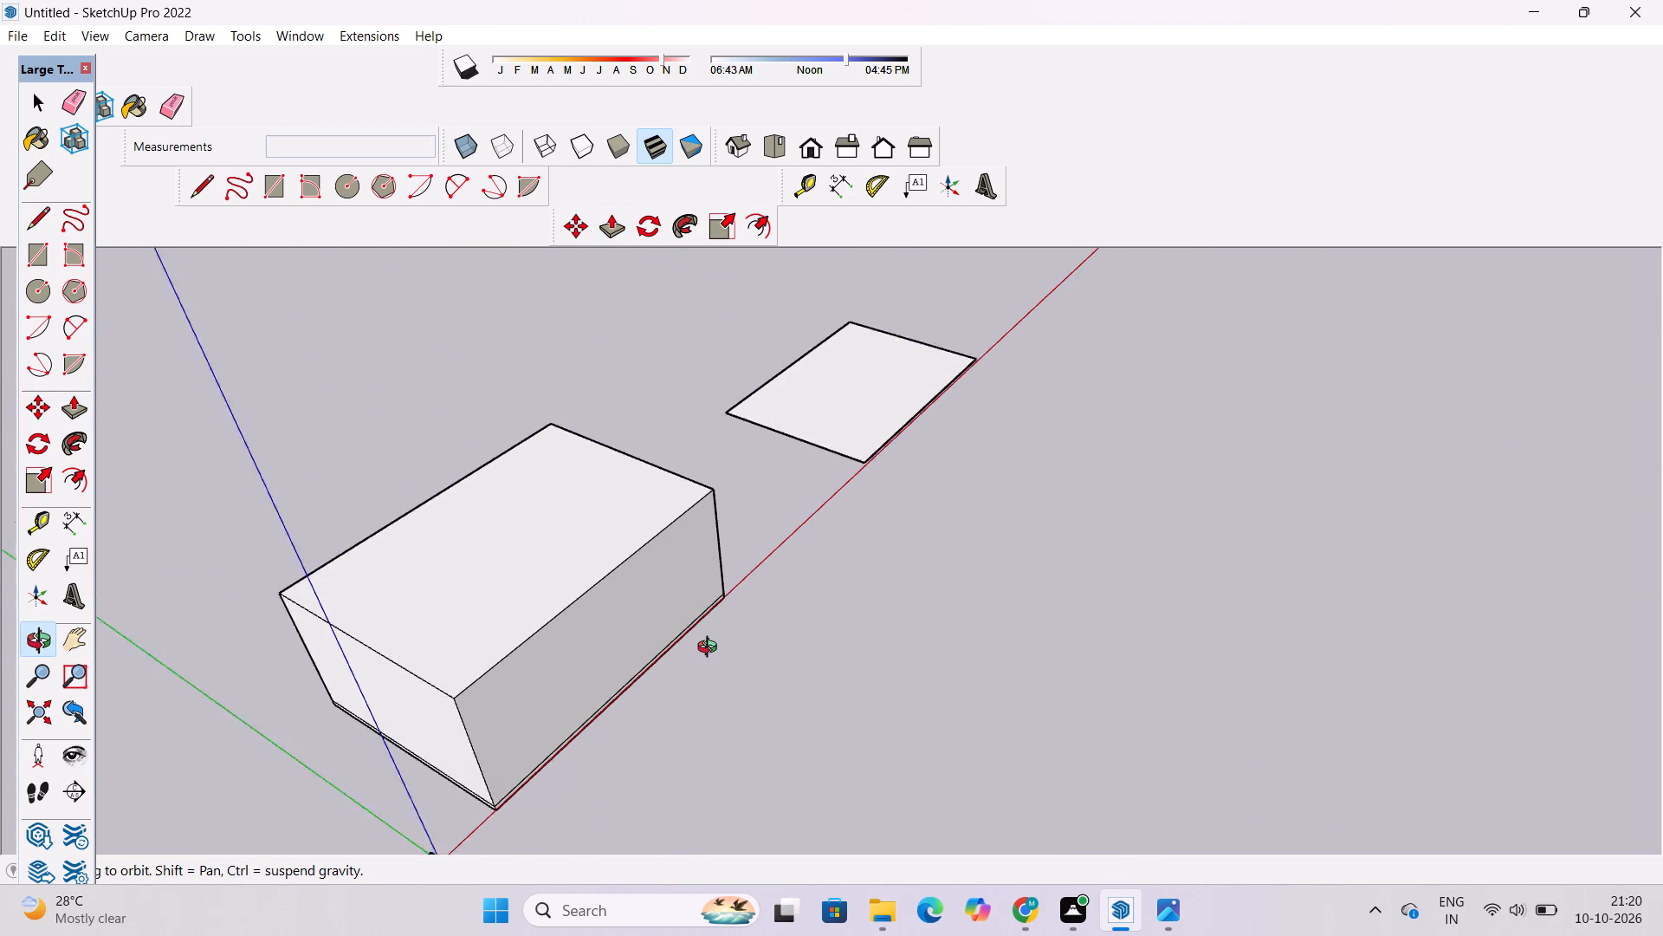
scroll(711, 649, up, 2)
scroll(711, 649, down, 5)
shift+drag(711, 649, 707, 679)
Extrude the separate flat face beside the building block upward 1' to form a slab.
key(space)
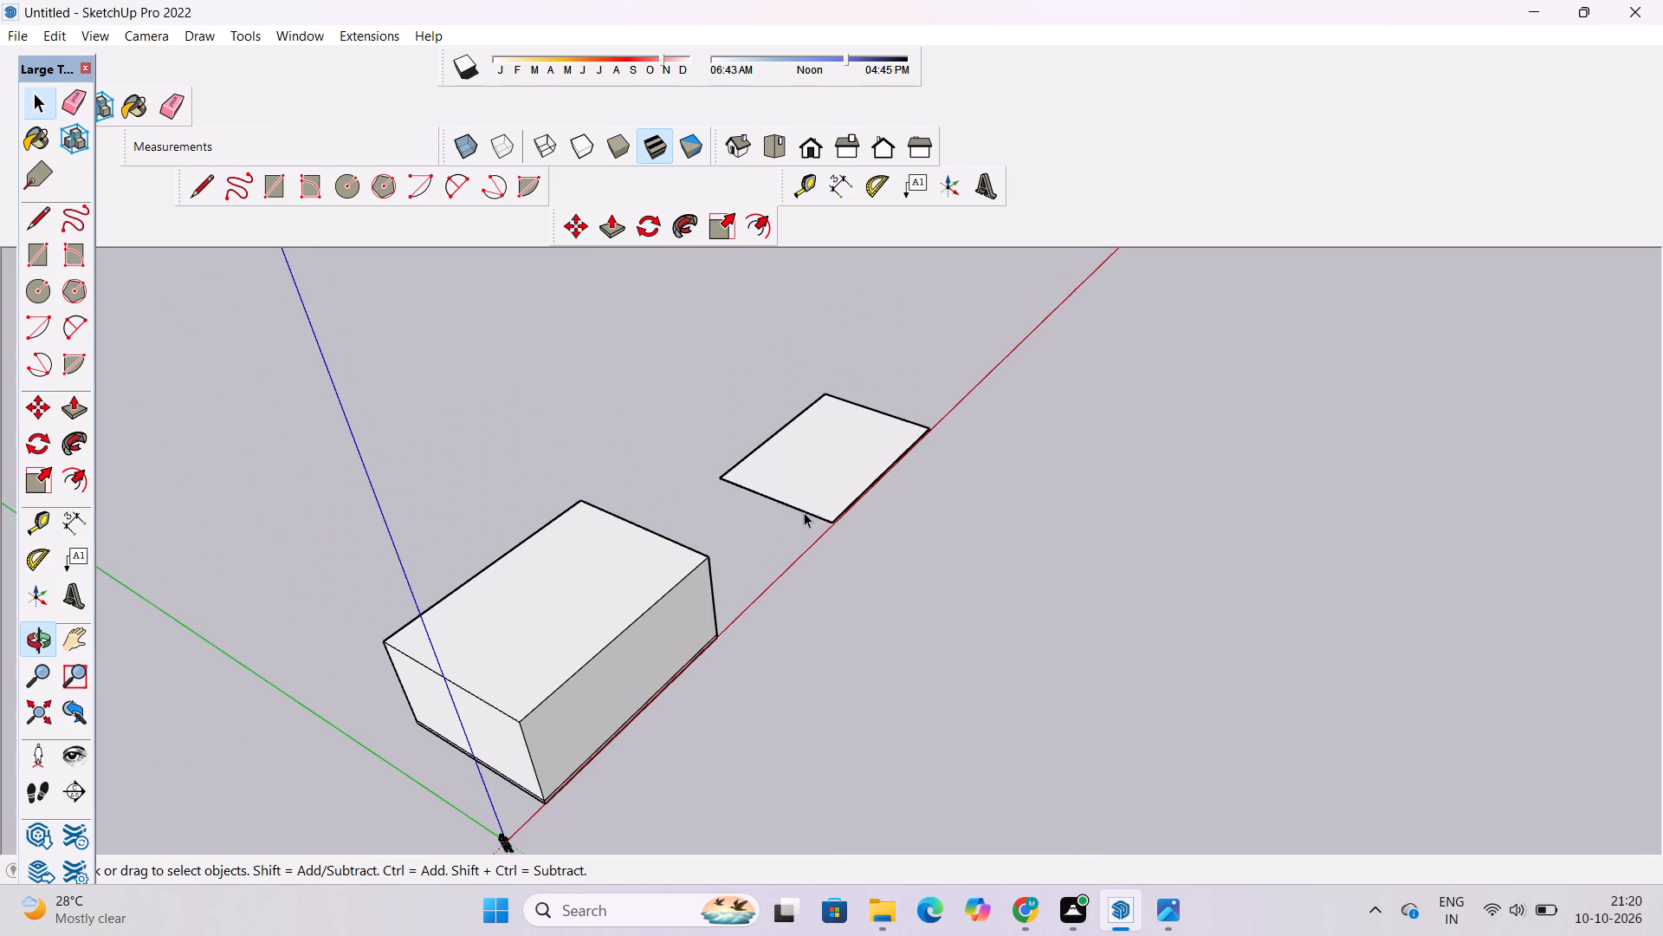
double_click(812, 504)
click(812, 504)
click(1022, 422)
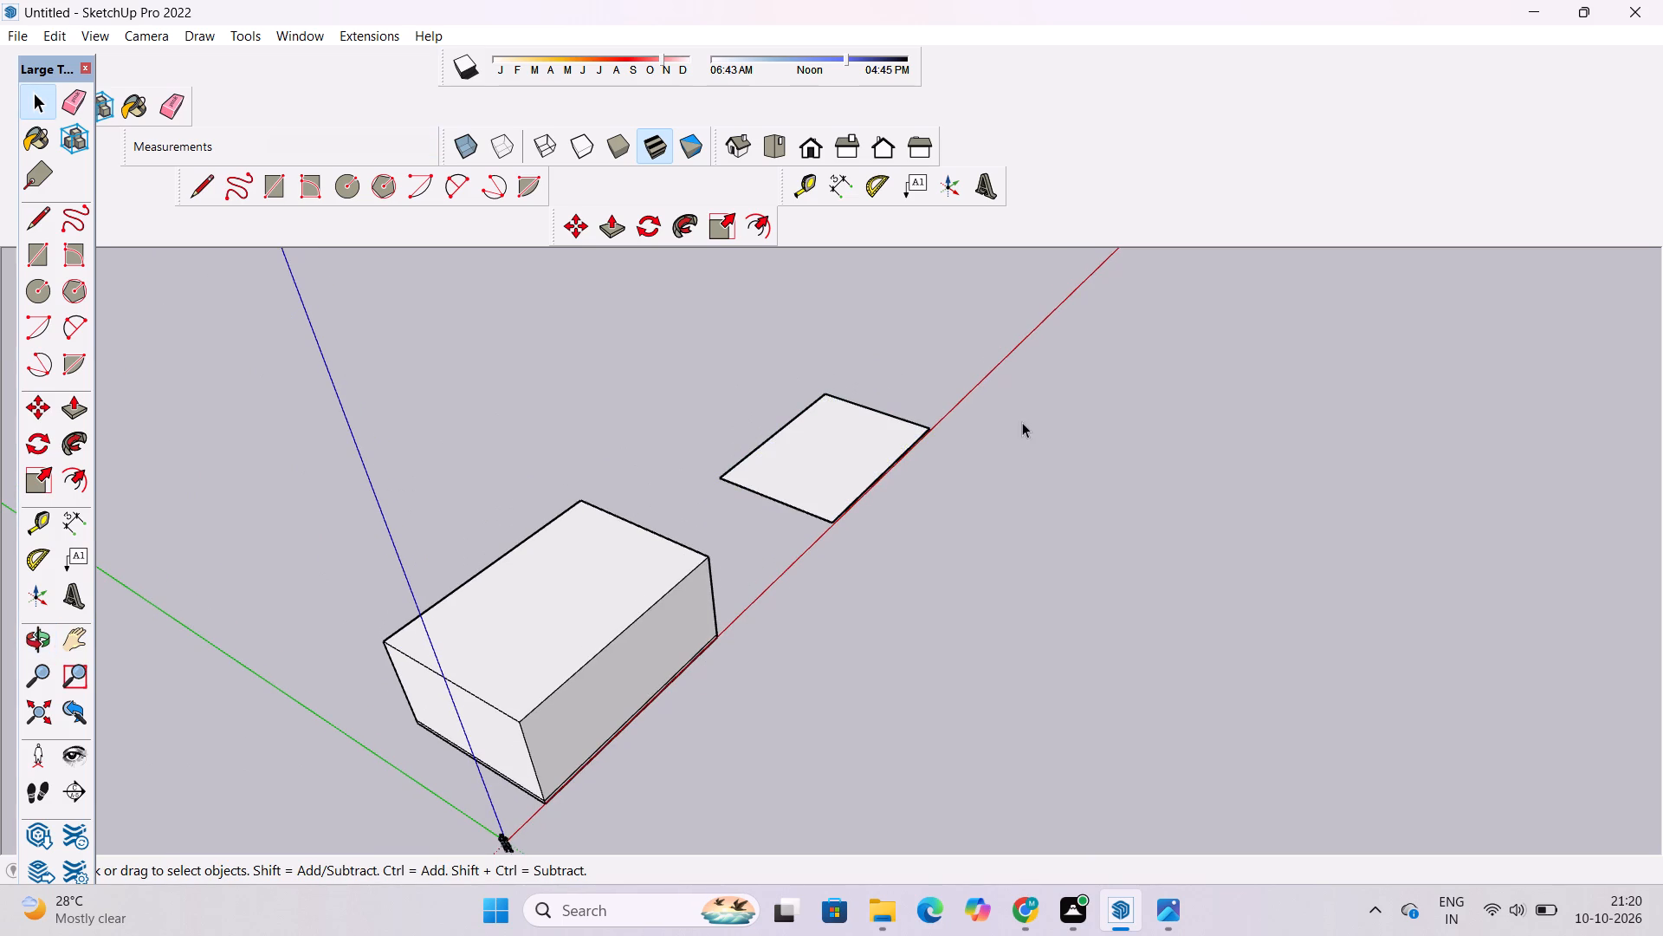
click(888, 446)
key(p)
click(888, 446)
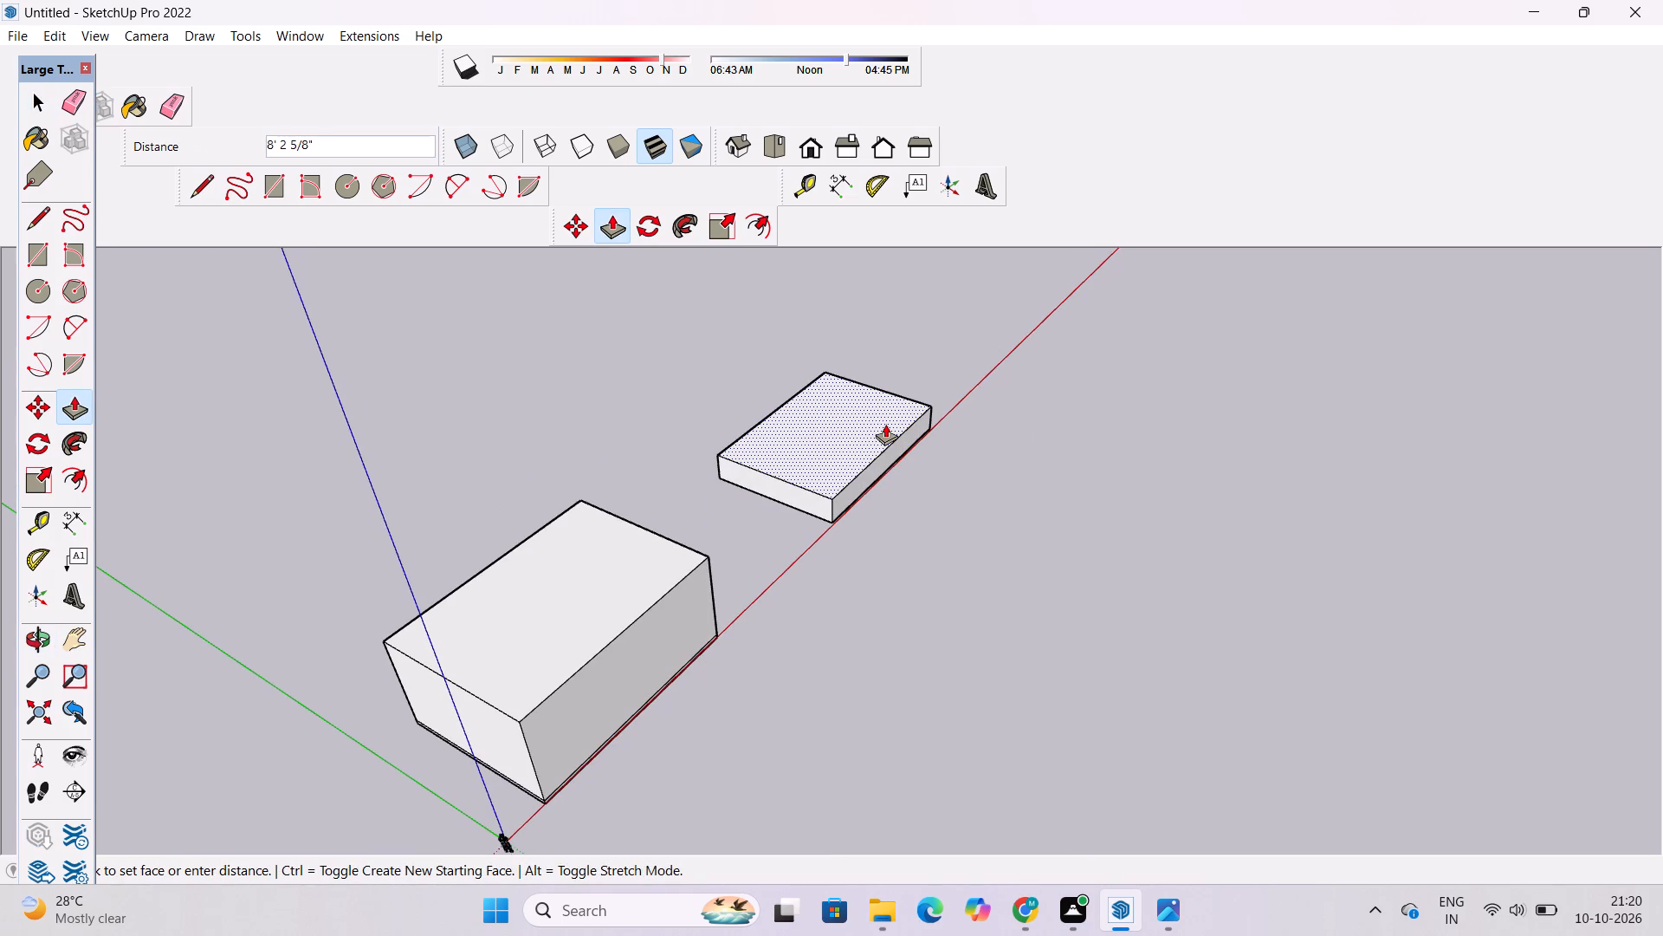
text(1')
key(Return)
key(space)
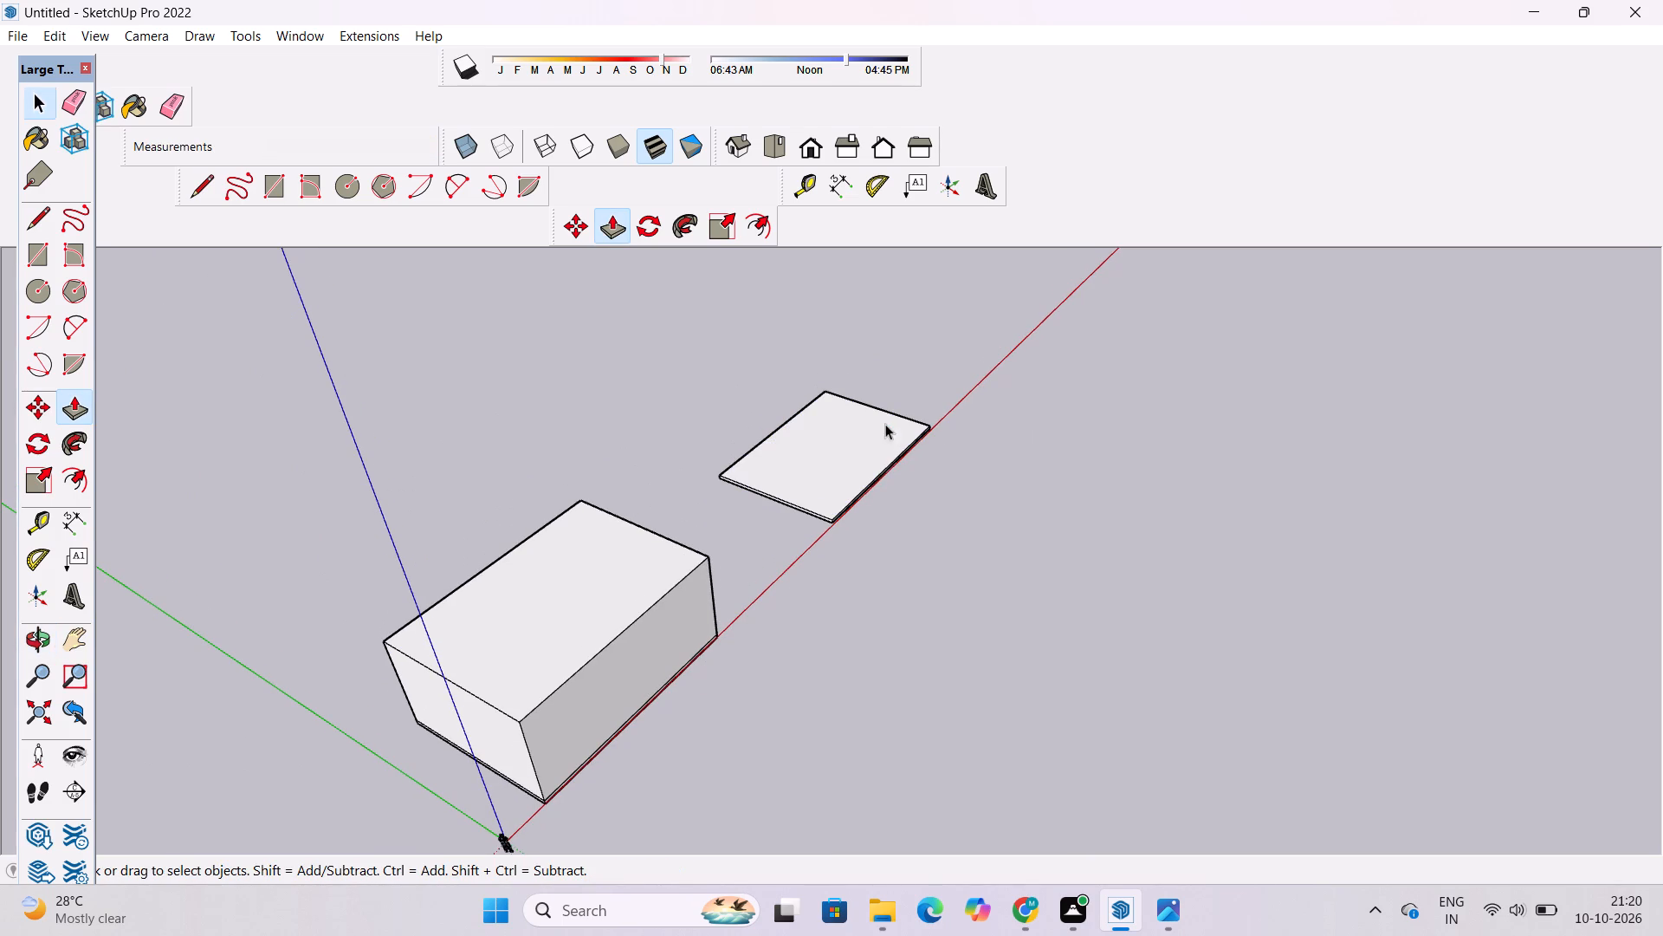
Select all geometry of the separate 1' slab and make it a group.
click(918, 377)
triple_click(842, 460)
triple_click(842, 460)
right_click(842, 460)
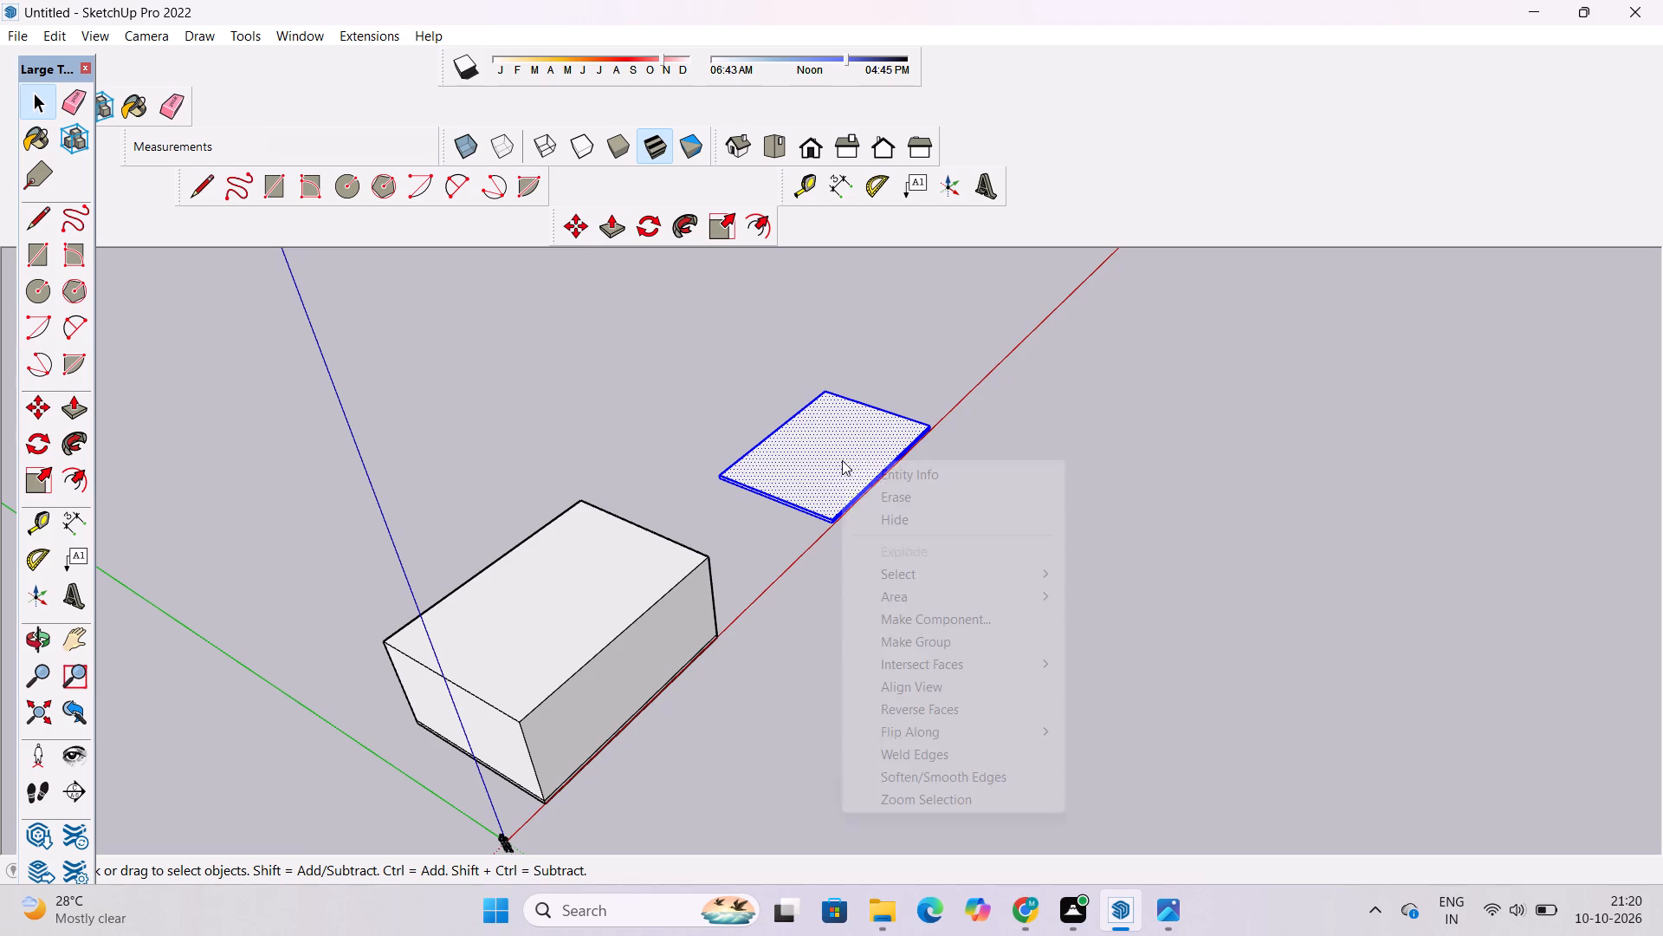
click(901, 643)
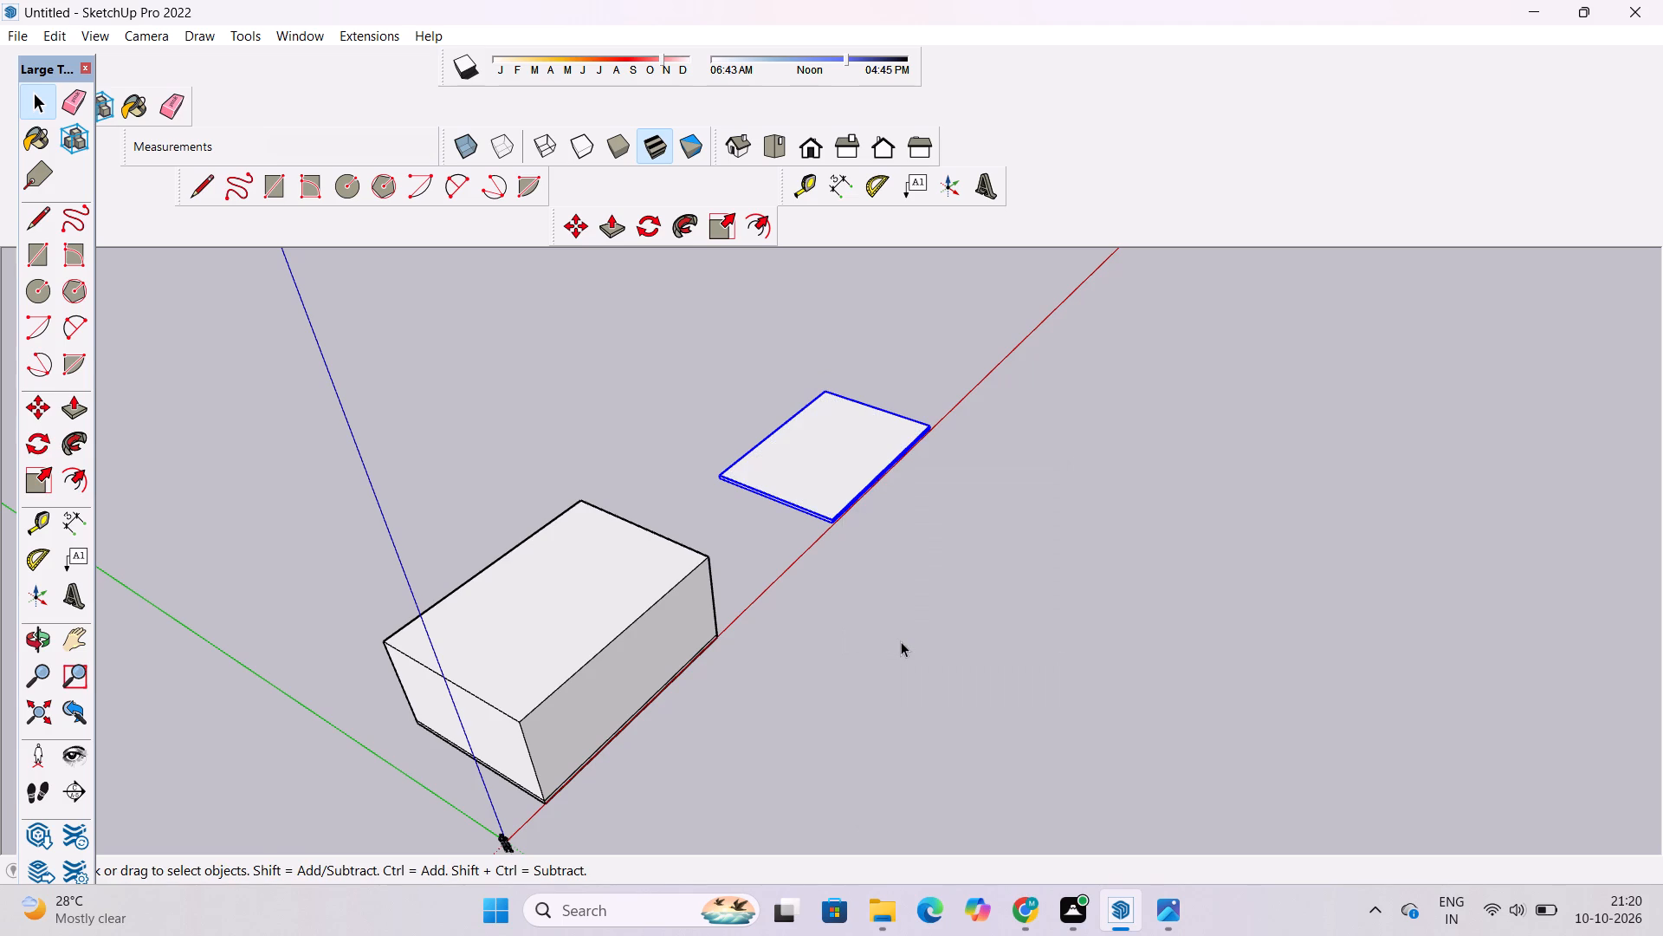
Copy the separate slab group by its corner onto the matching top corner of the building block.
key(m)
scroll(696, 446, up, 16)
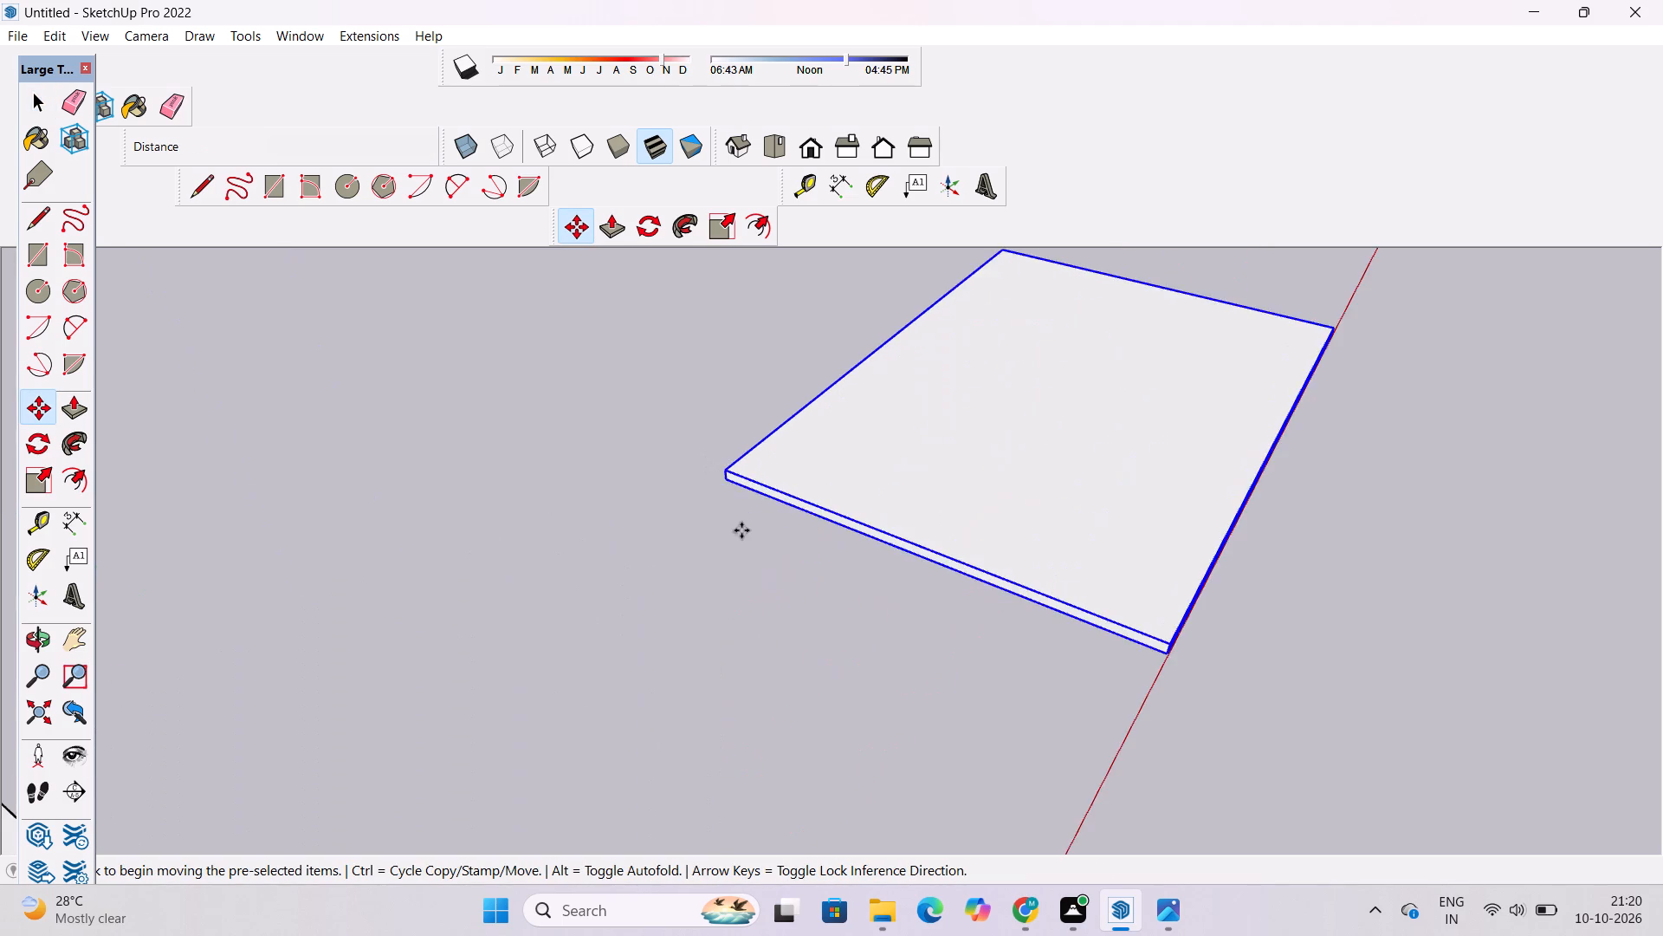
scroll(741, 530, up, 7)
click(721, 456)
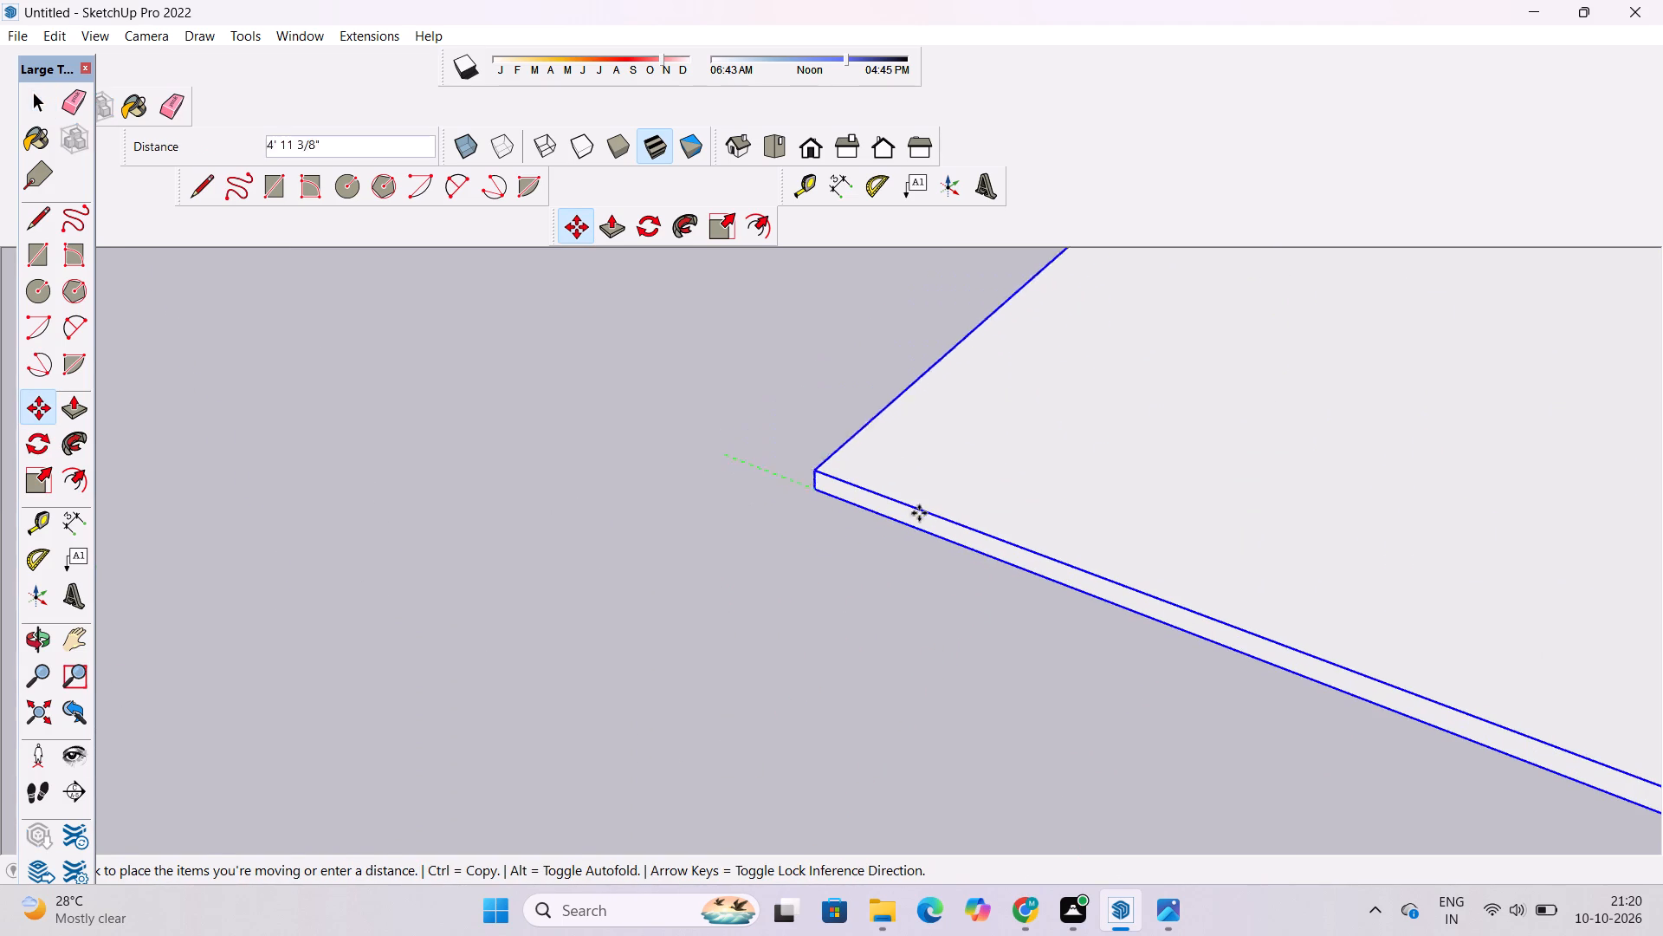
scroll(1011, 520, down, 7)
scroll(1097, 492, down, 14)
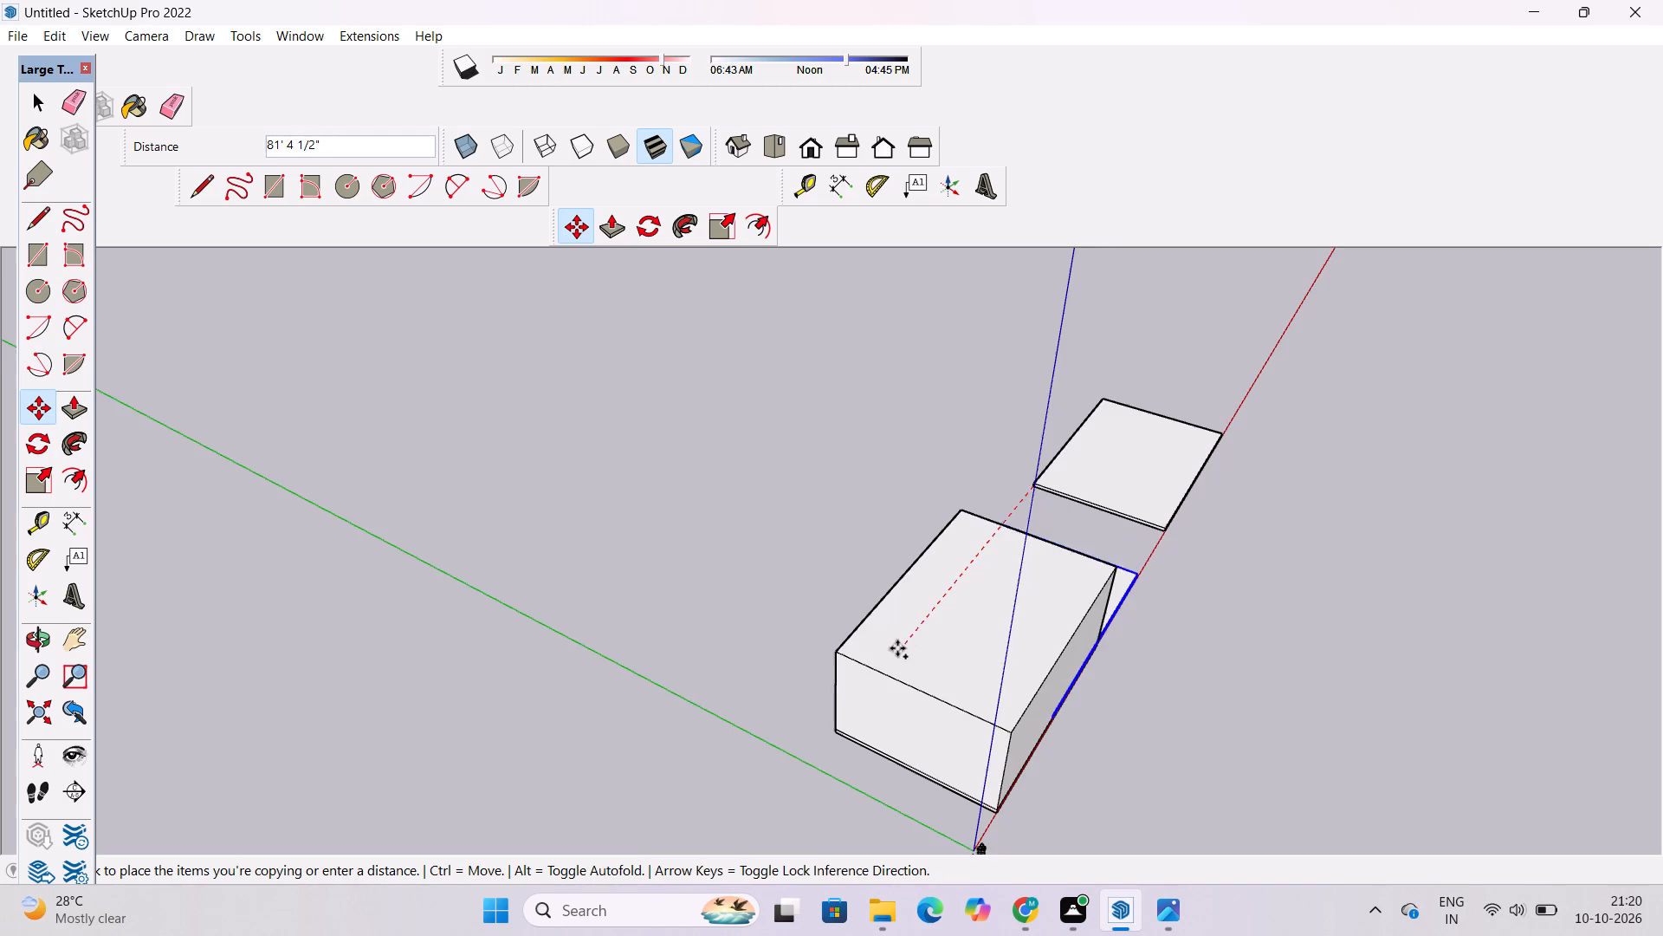
scroll(897, 648, up, 8)
scroll(767, 653, up, 5)
click(767, 653)
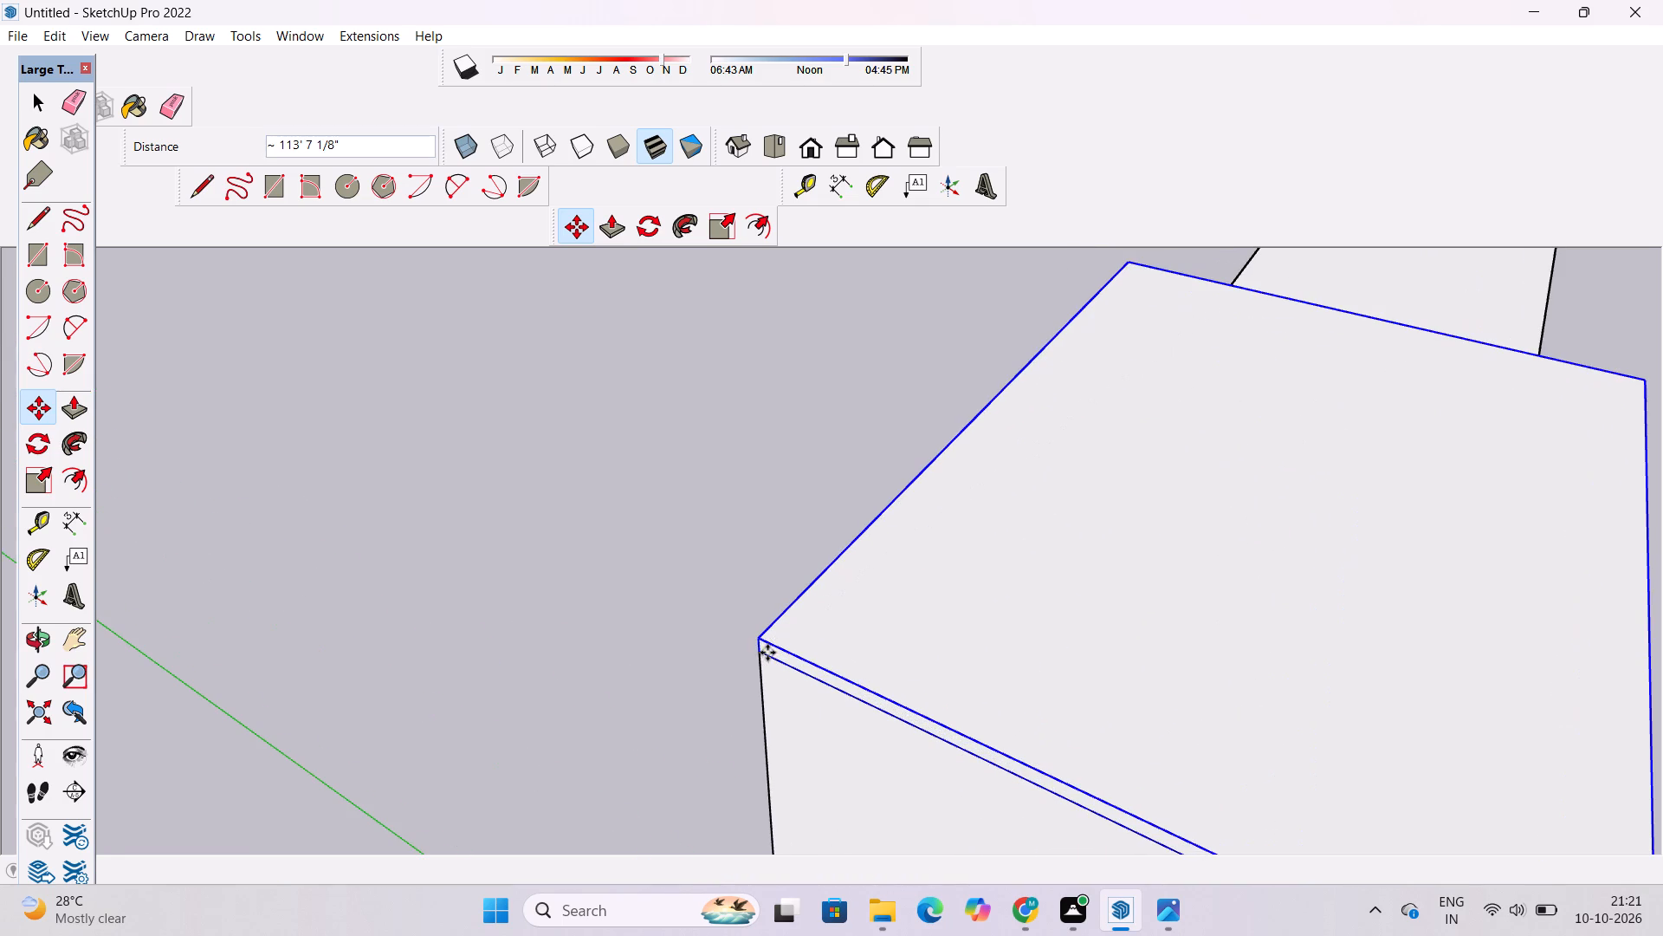
Explode the copied slab group on top of the building block and clear the selection.
key(space)
click(694, 625)
scroll(689, 625, down, 5)
click(791, 637)
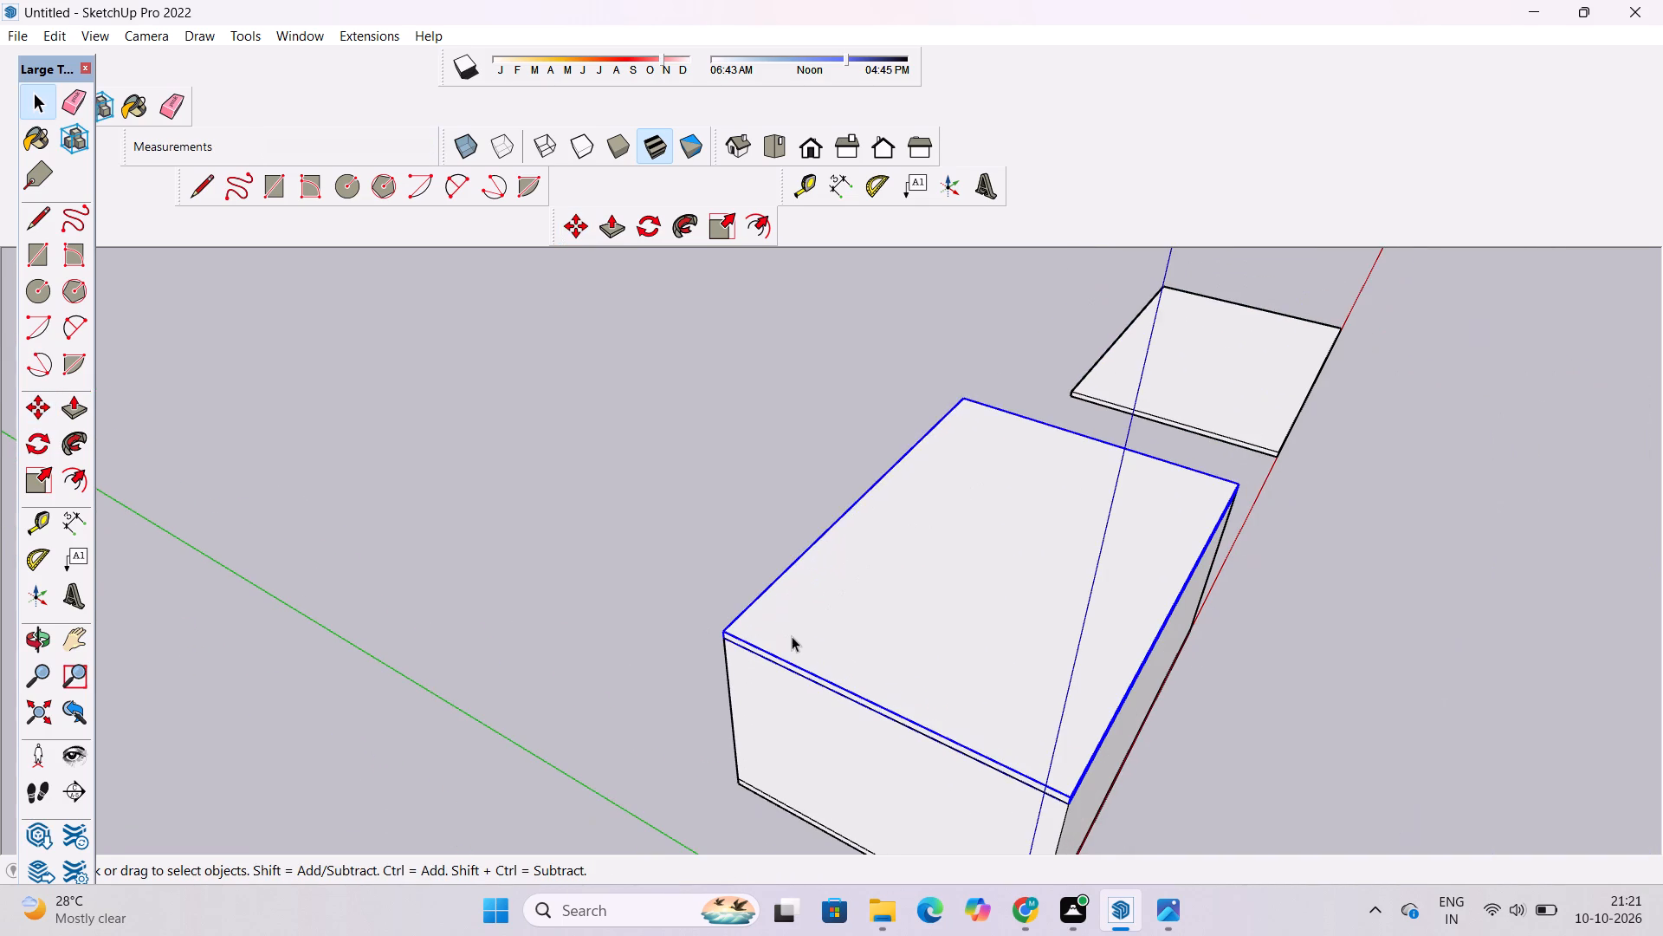
right_click(792, 636)
click(870, 404)
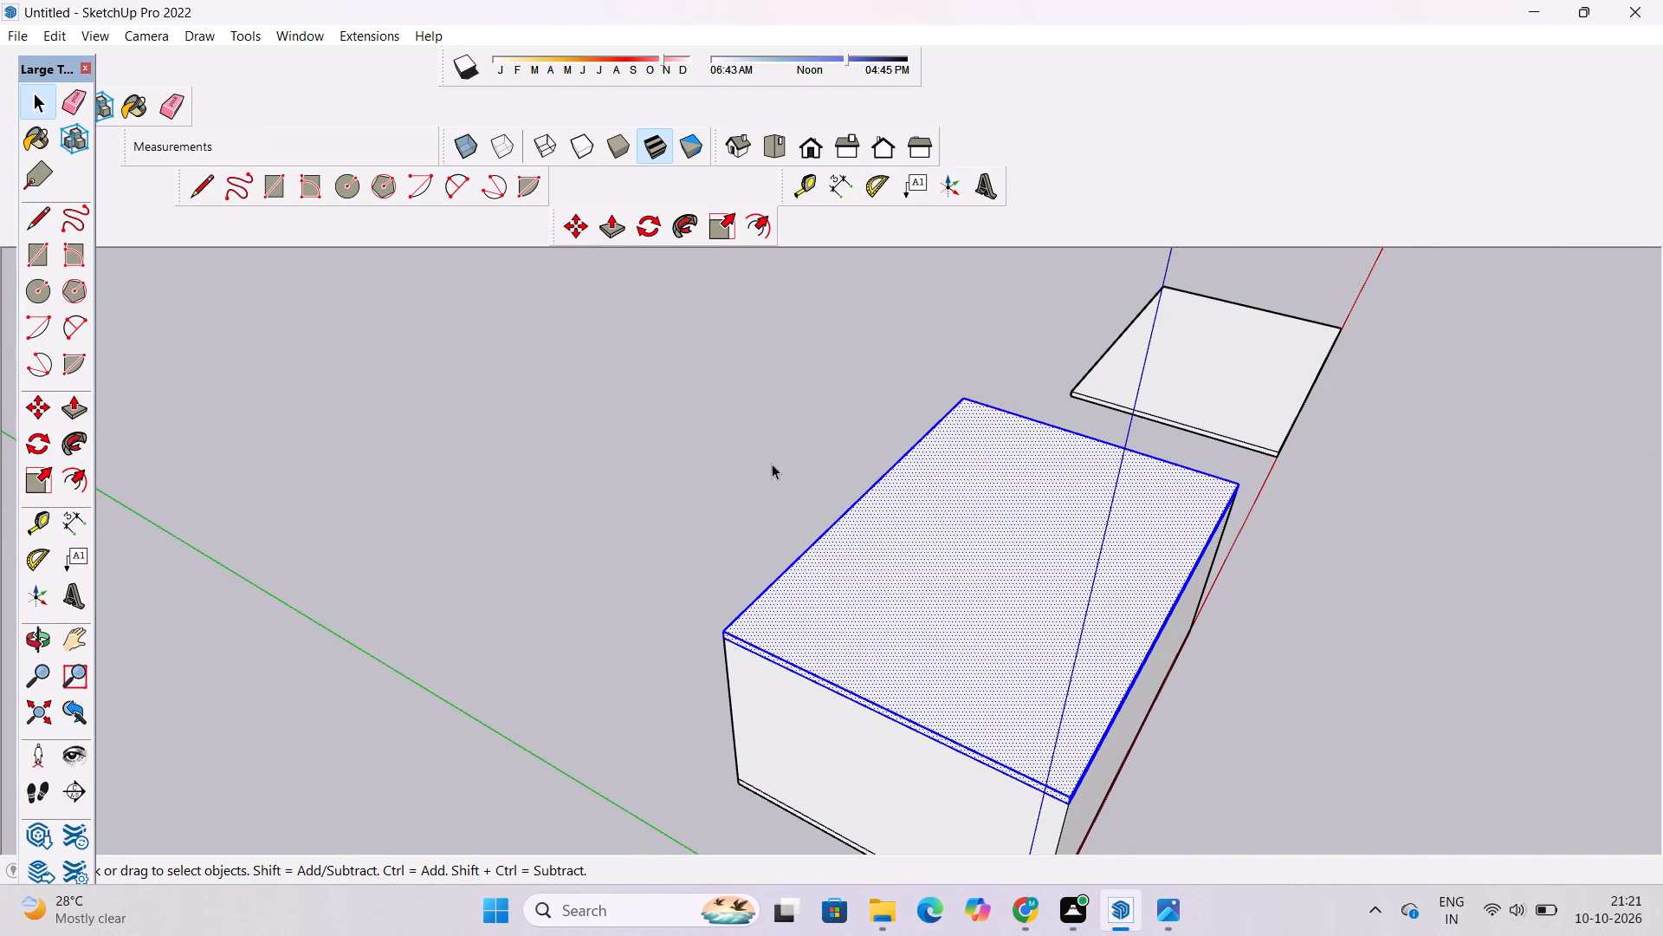
key(o)
scroll(727, 474, down, 6)
shift+drag(838, 595, 764, 585)
key(space)
click(567, 526)
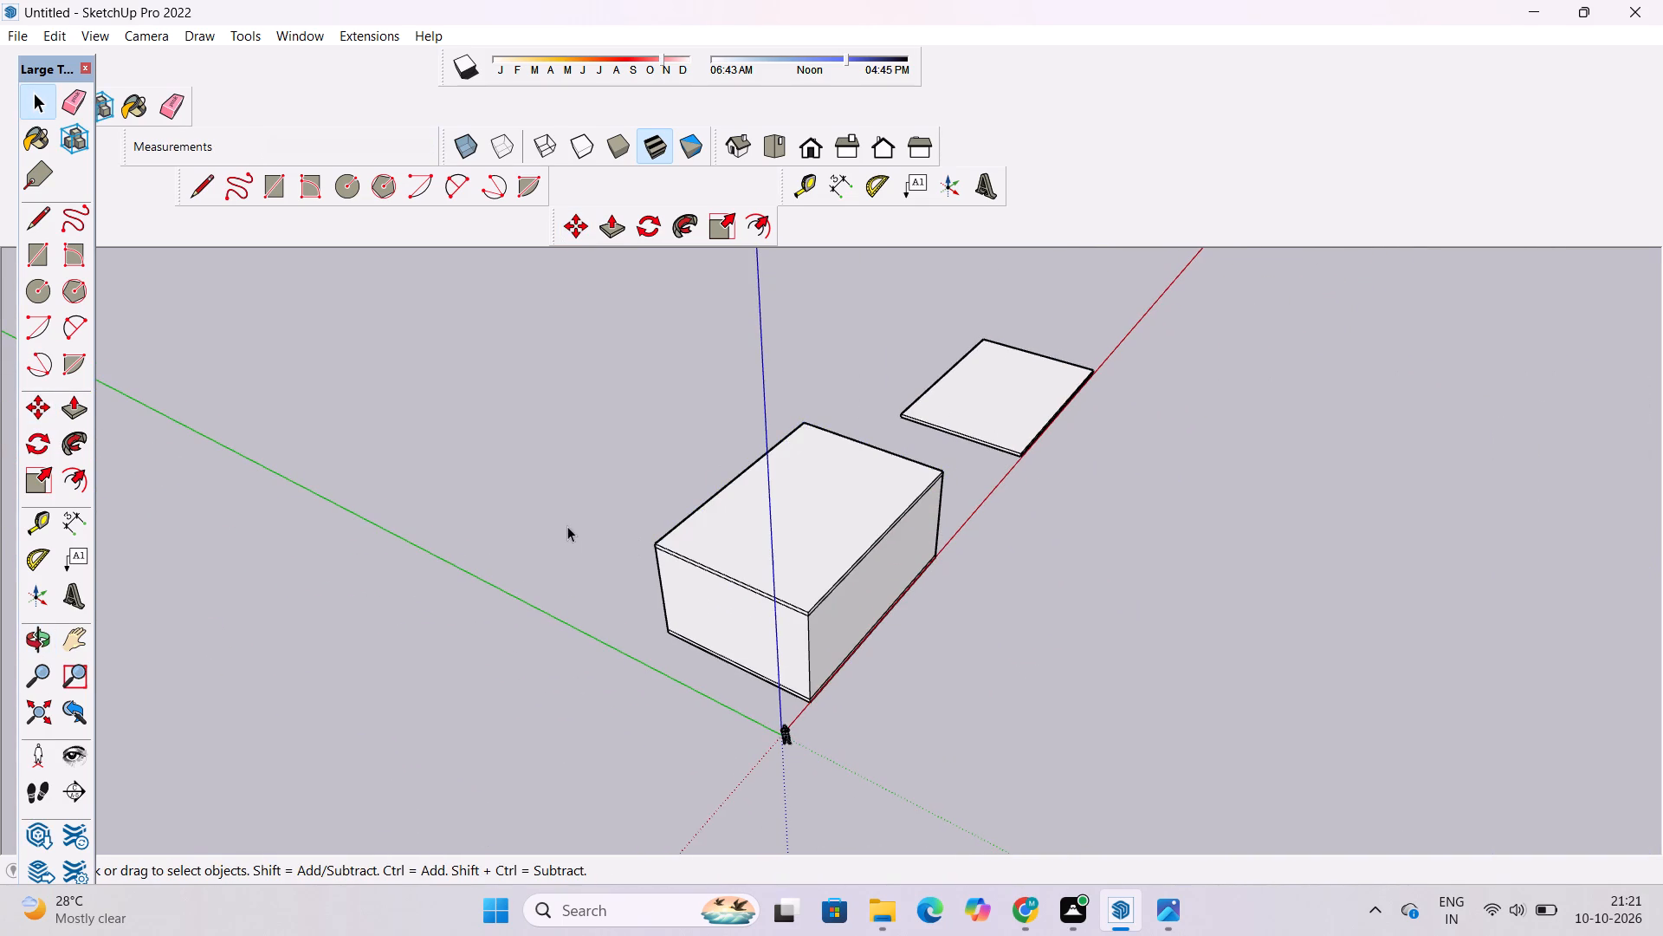
Switch to Photos to check the reference façade's floors and return to SketchUp.
key(o)
scroll(779, 638, up, 1)
drag(860, 640, 560, 626)
shift+drag(837, 600, 799, 651)
scroll(795, 651, up, 1)
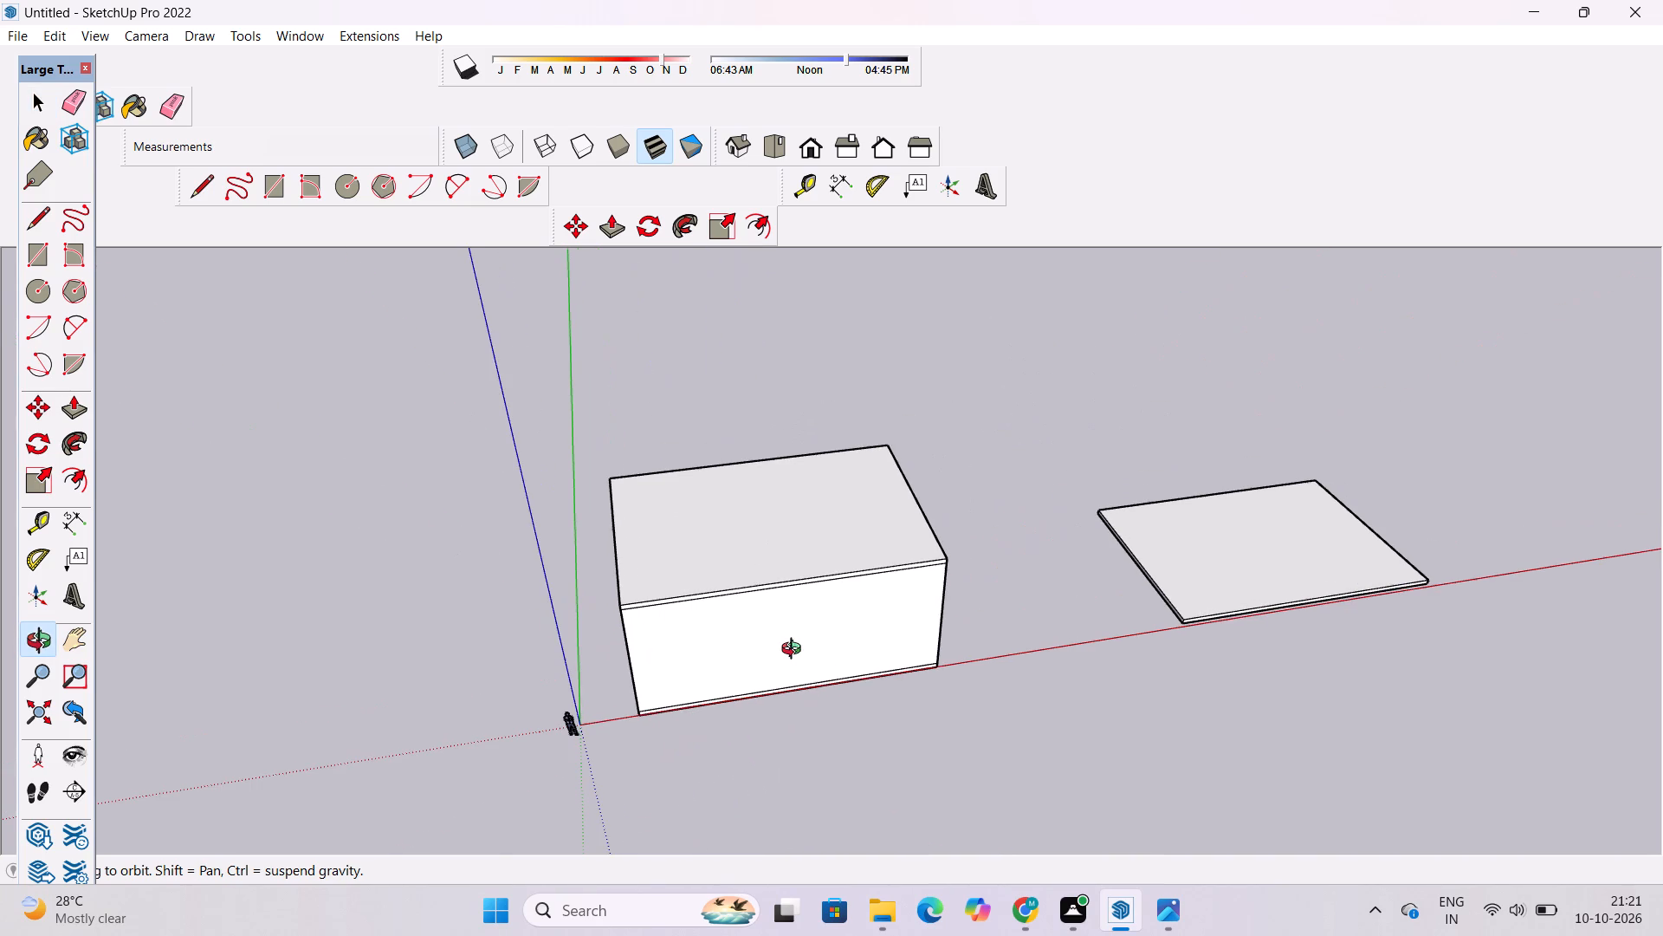
scroll(743, 582, down, 3)
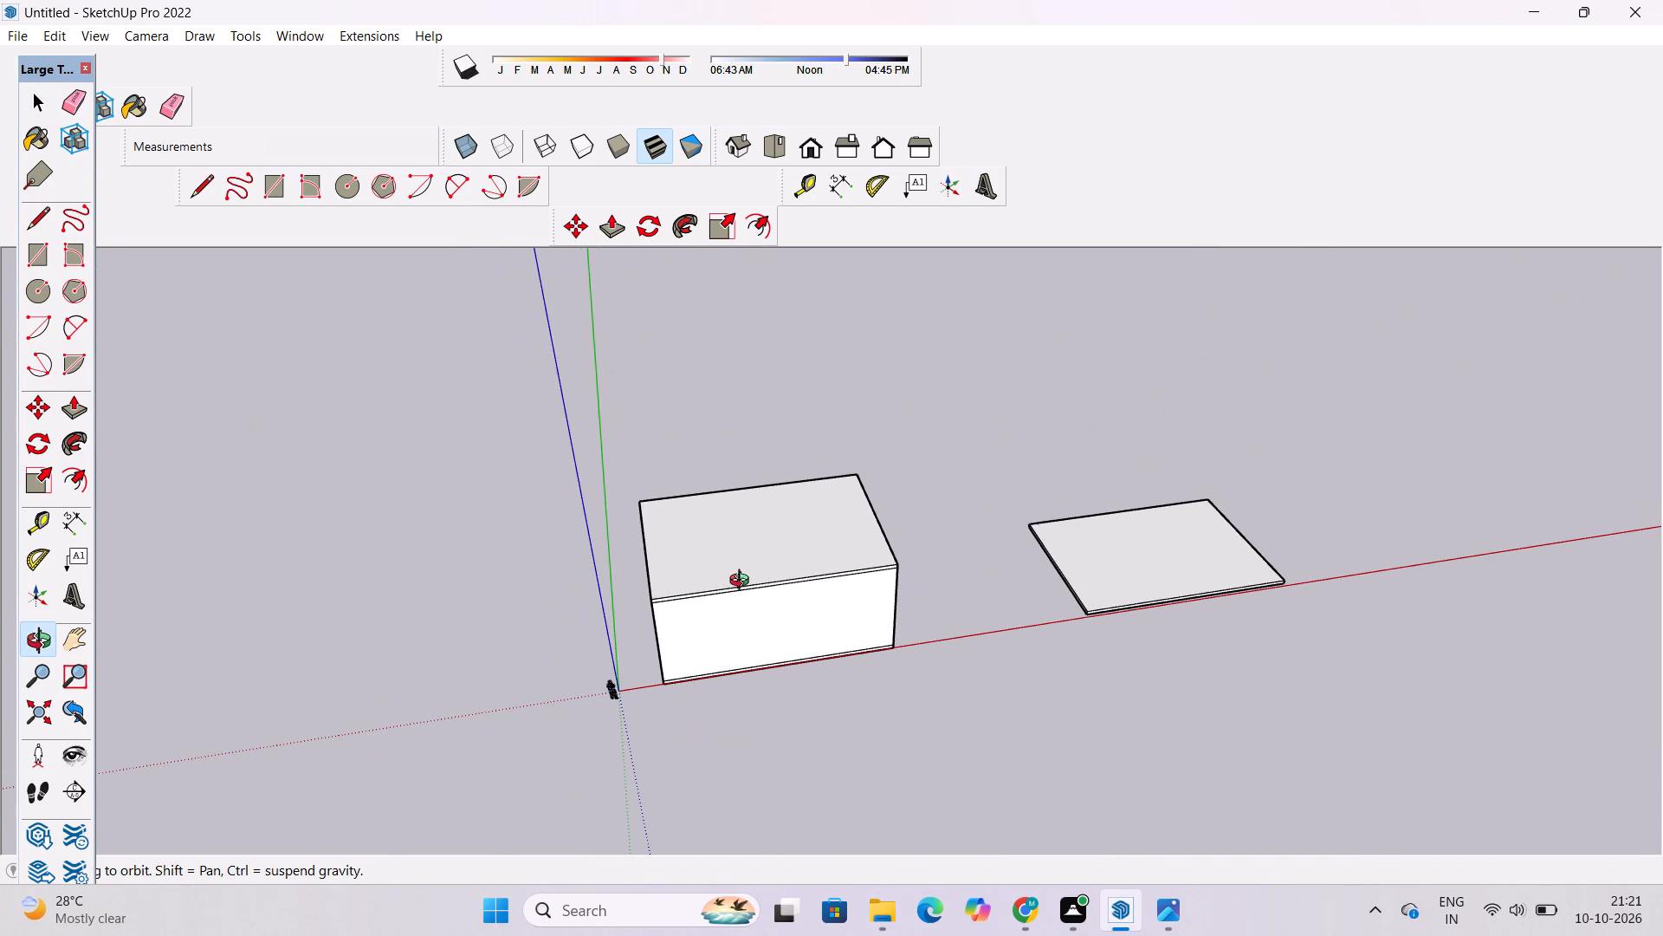
click(1170, 904)
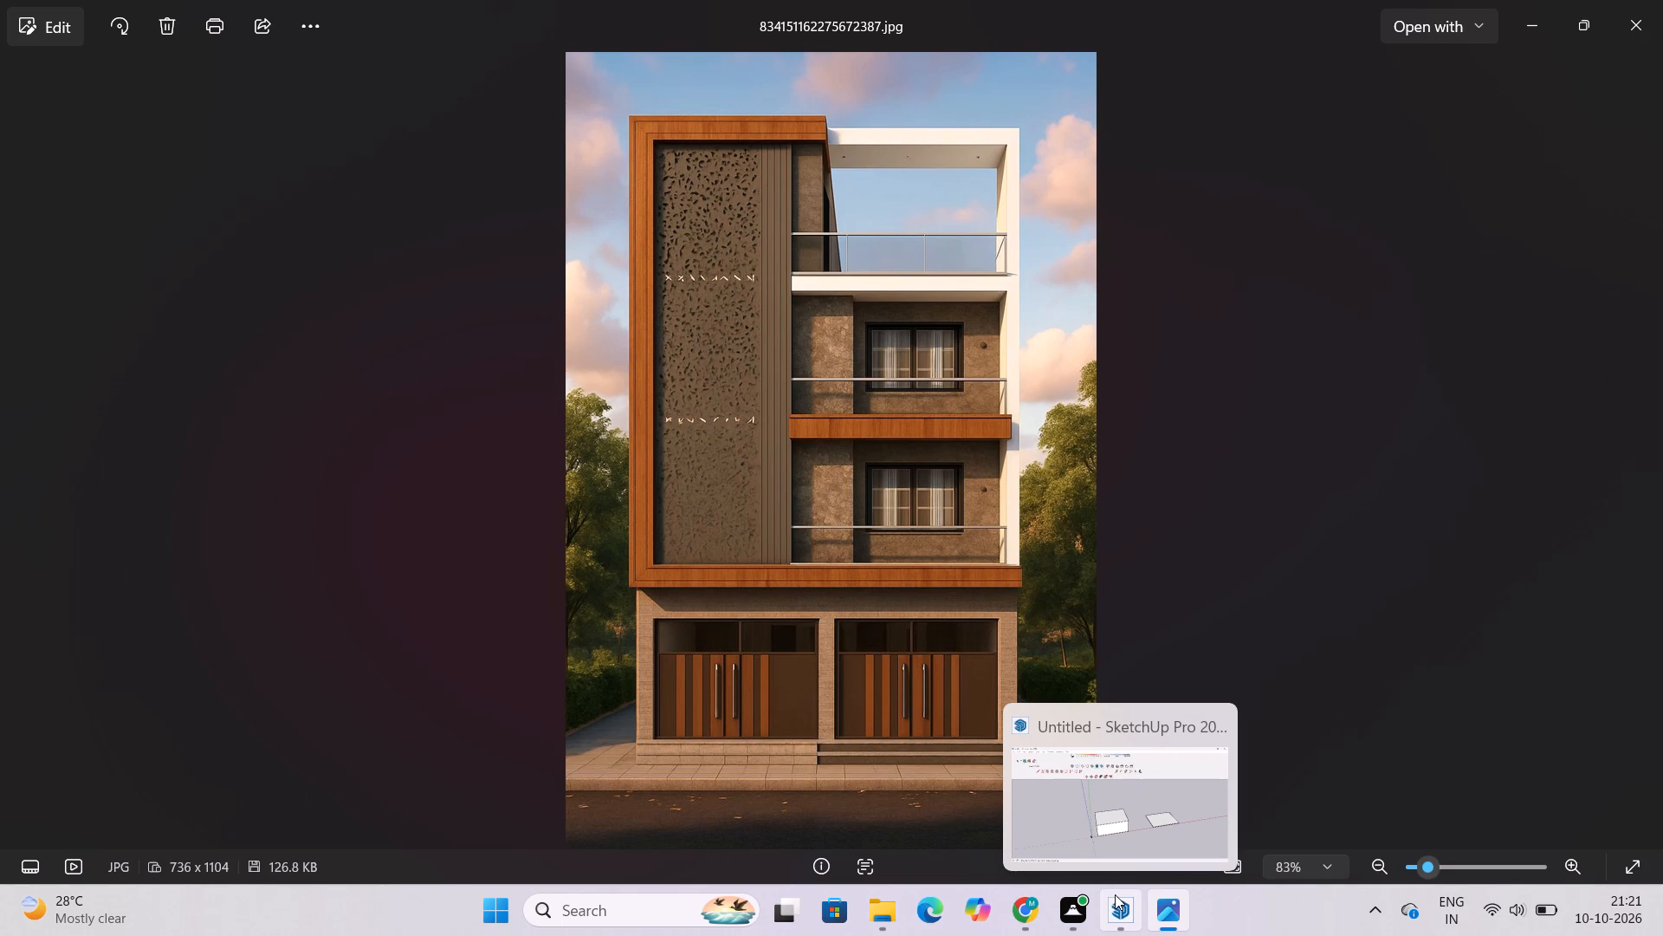
click(1116, 916)
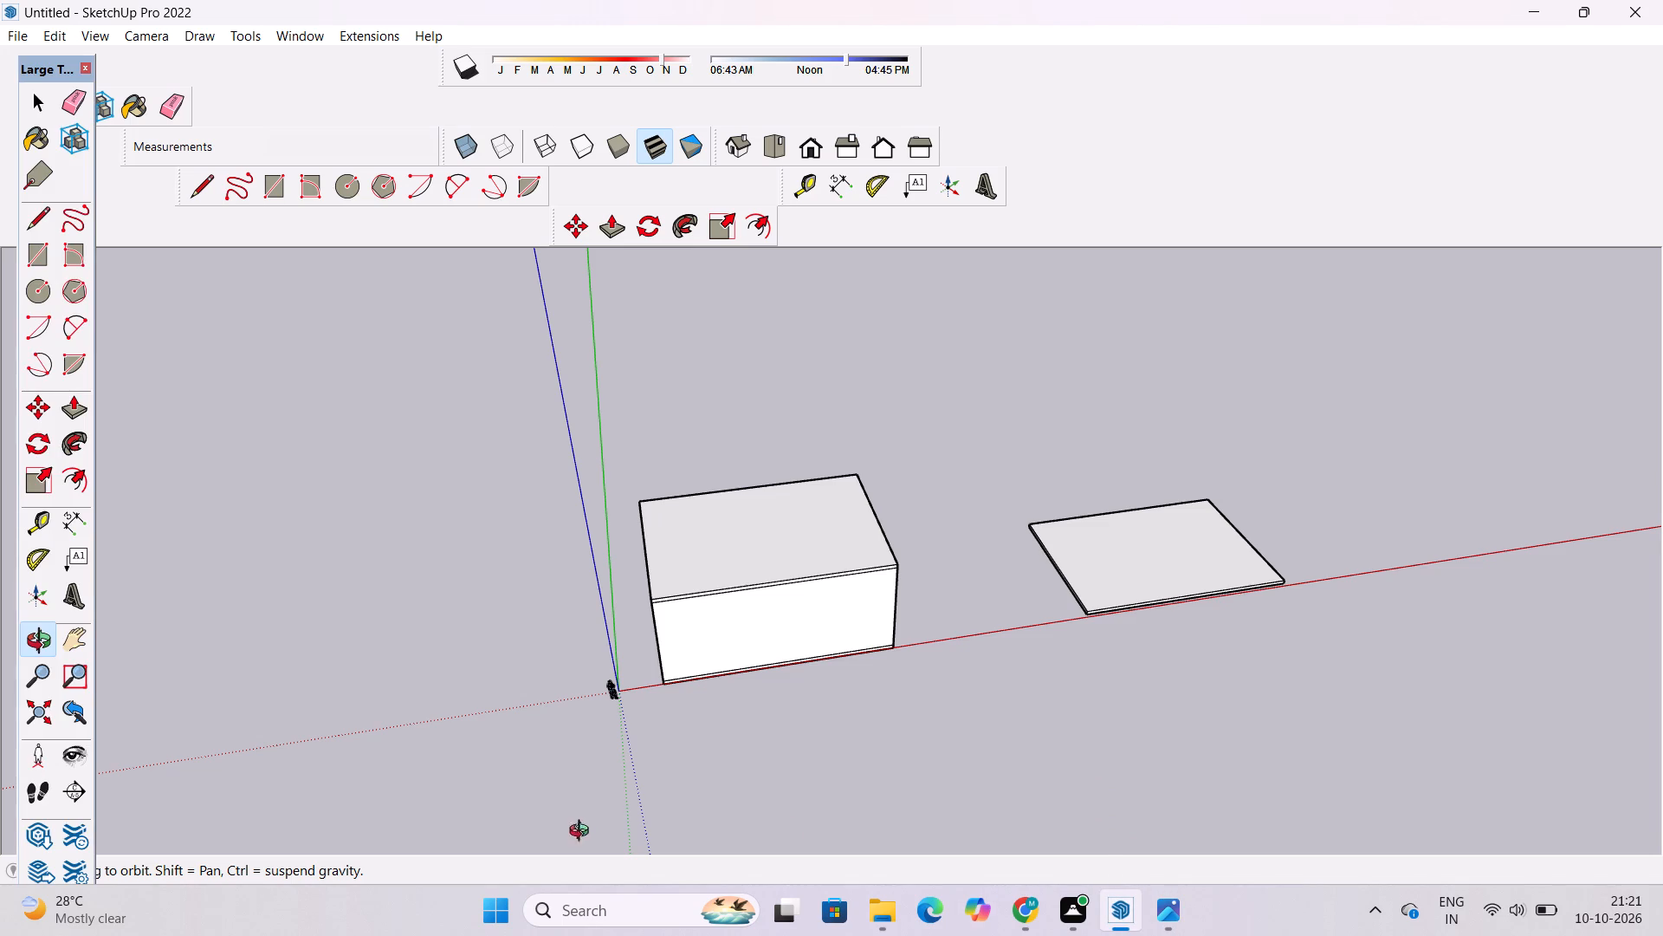
Examine the building block with its base and top slabs from several angles and distances.
scroll(699, 647, down, 5)
drag(793, 719, 767, 642)
shift+scroll(723, 537, up, 6)
drag(651, 589, 846, 626)
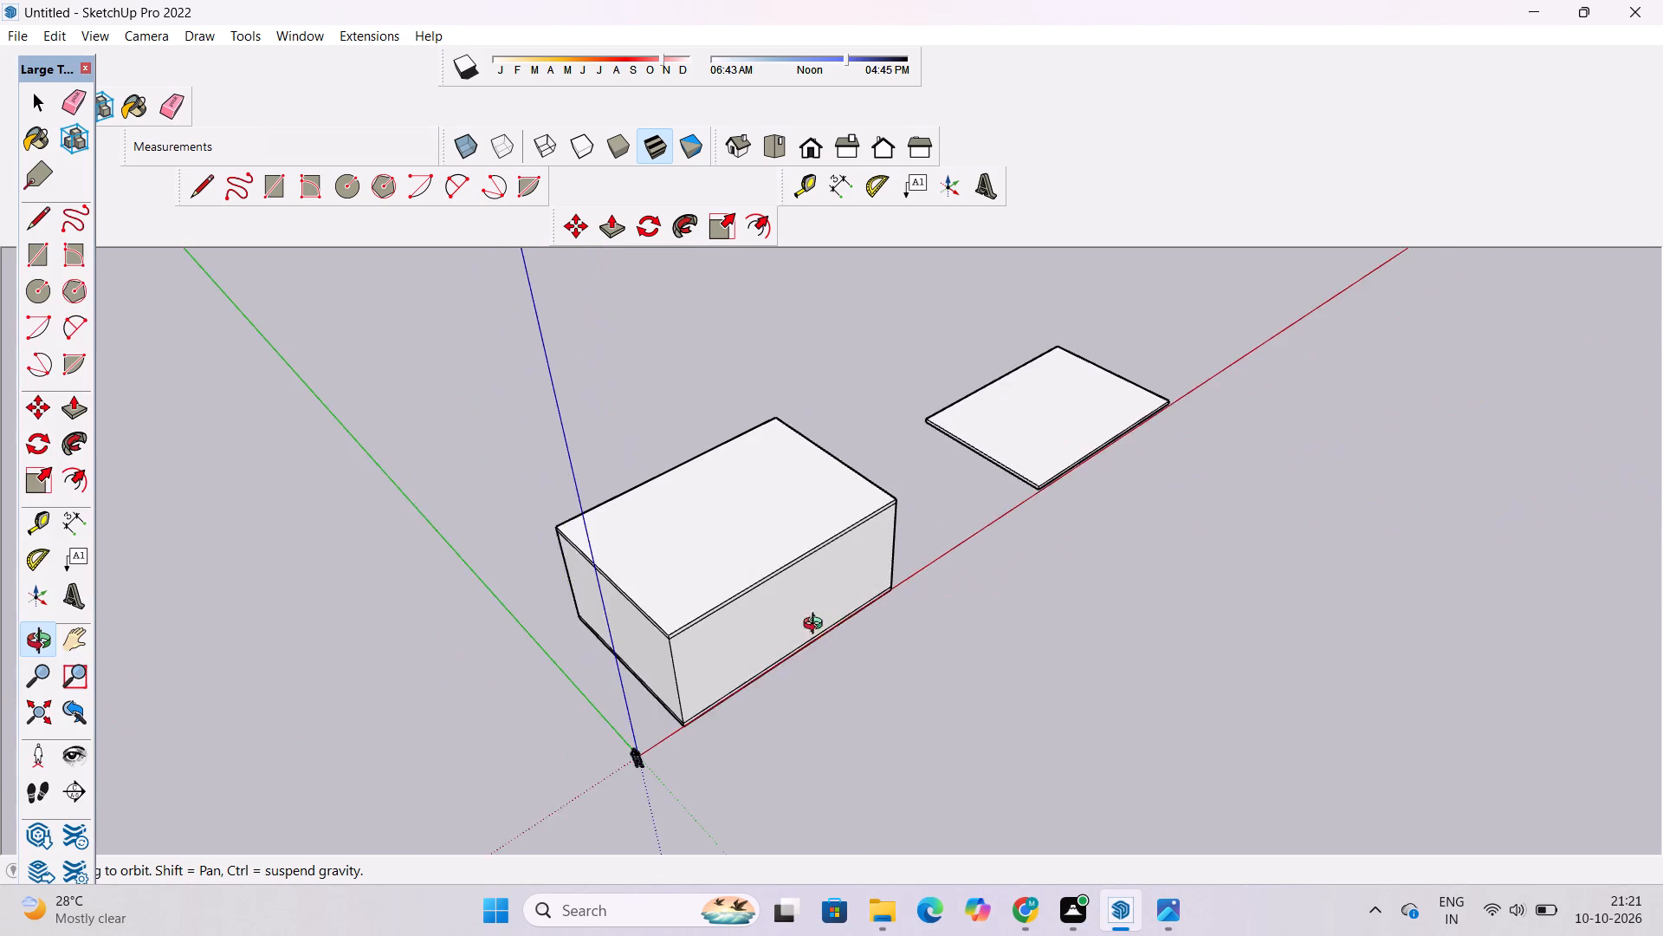
scroll(702, 626, up, 4)
shift+drag(696, 626, 687, 601)
shift+drag(687, 601, 601, 613)
shift+scroll(603, 640, down, 3)
shift+drag(603, 641, 600, 616)
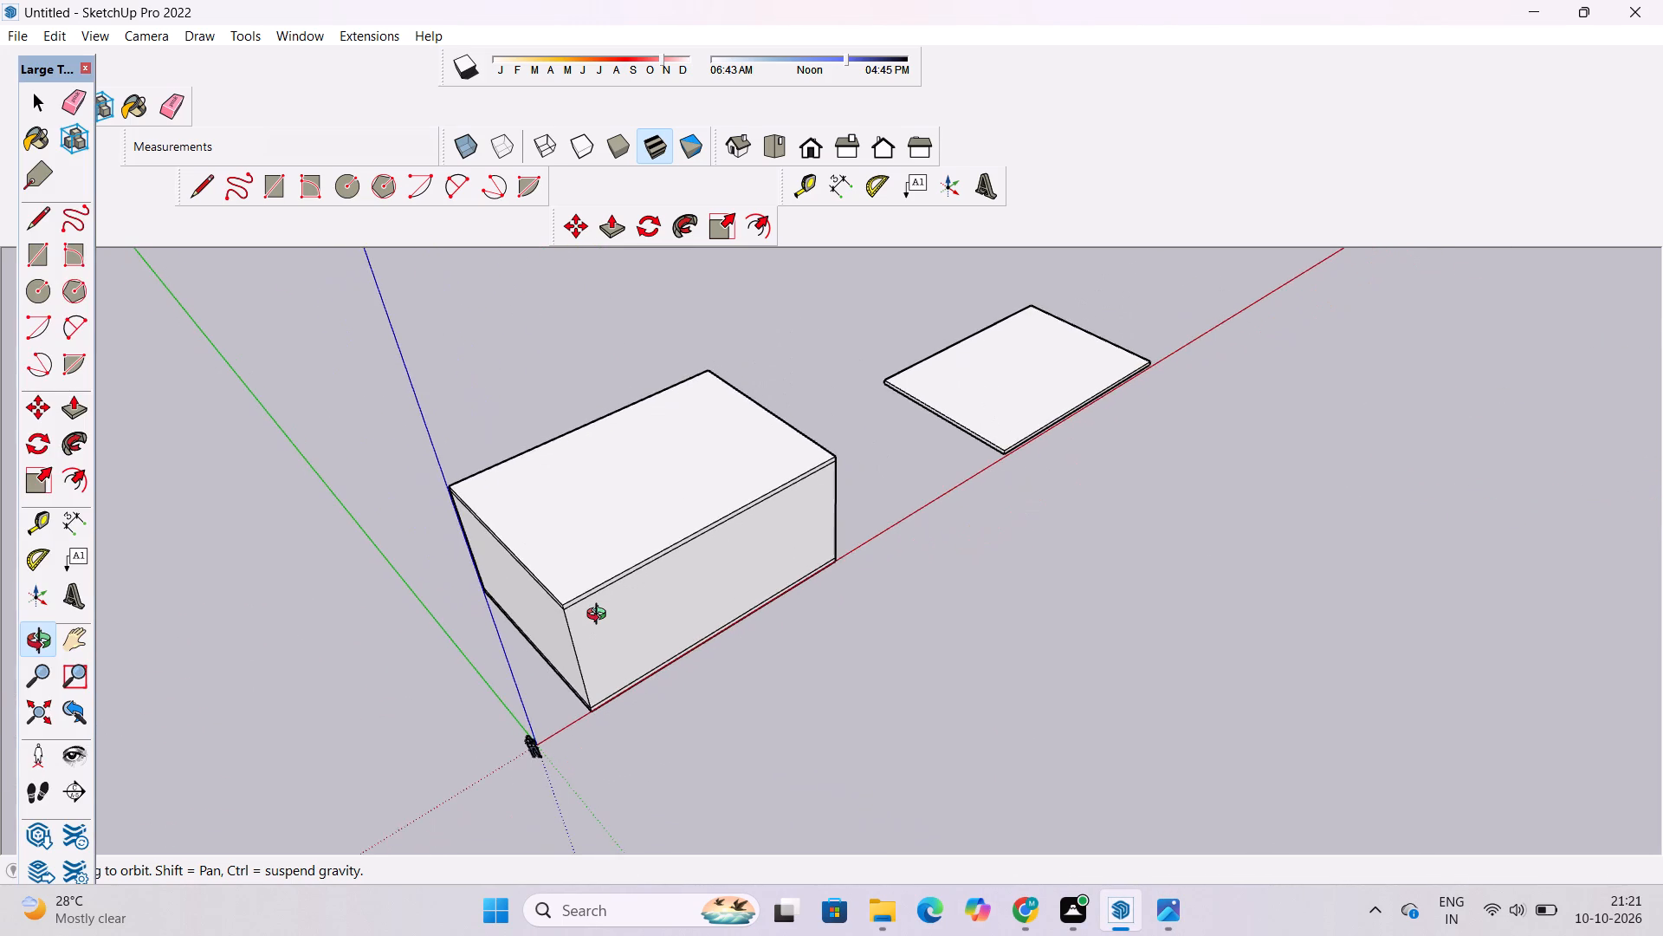
scroll(600, 616, up, 4)
scroll(600, 616, down, 3)
scroll(600, 616, up, 3)
scroll(600, 616, down, 2)
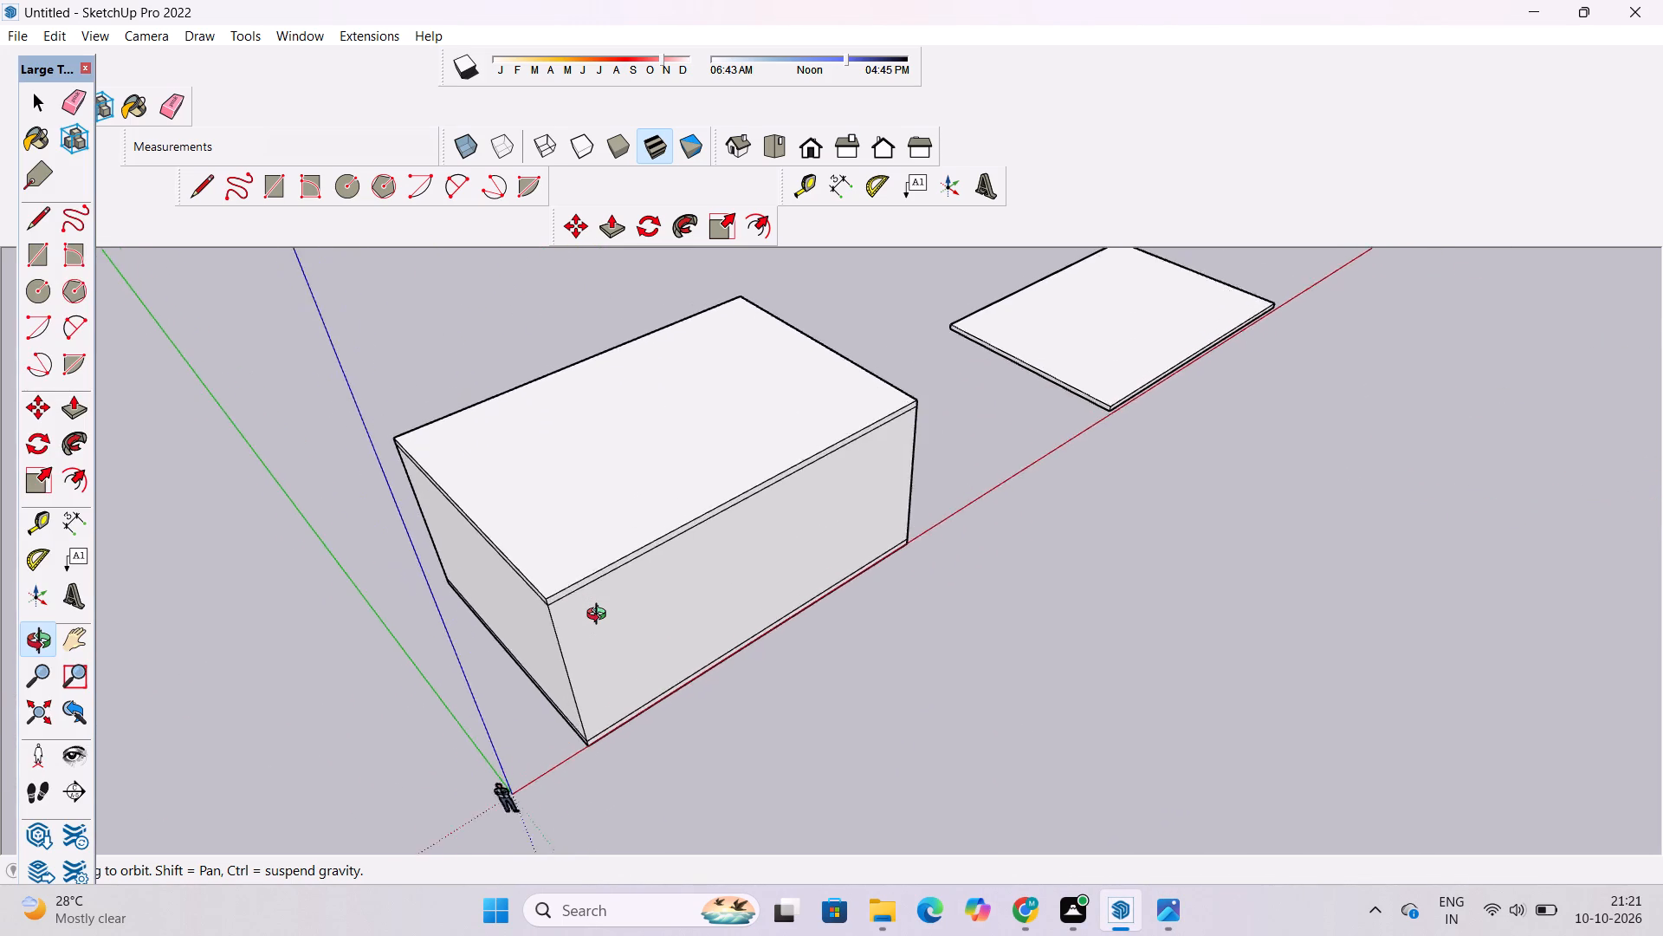
scroll(600, 616, down, 1)
scroll(600, 616, up, 3)
scroll(600, 616, down, 6)
scroll(600, 616, up, 6)
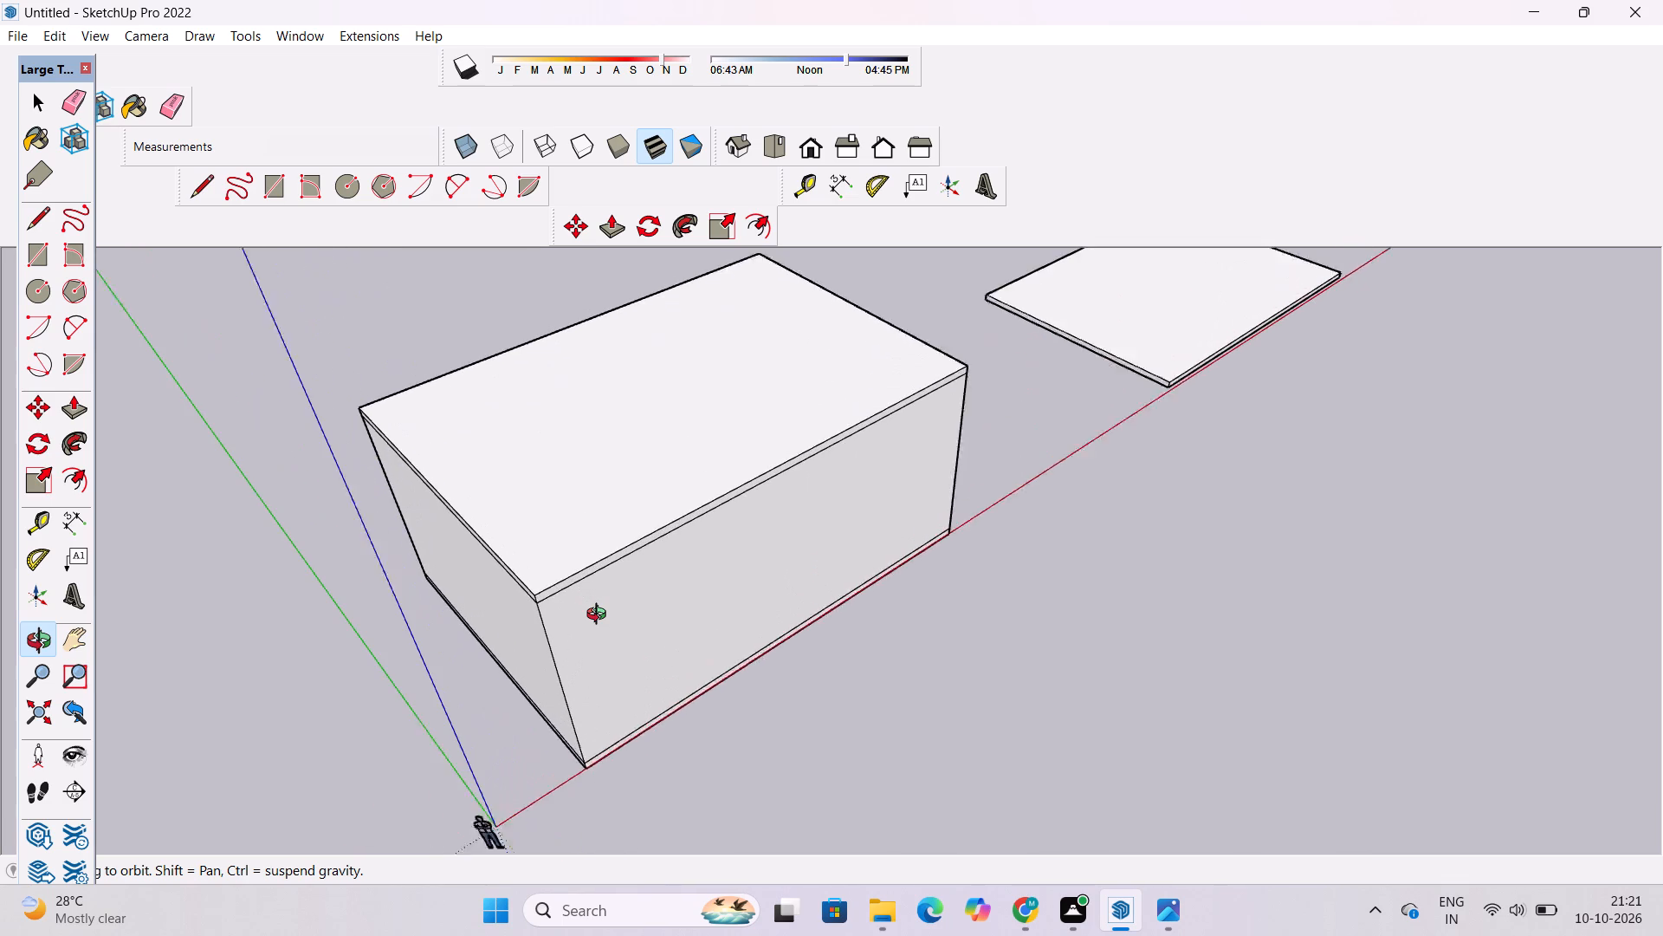
scroll(600, 616, up, 3)
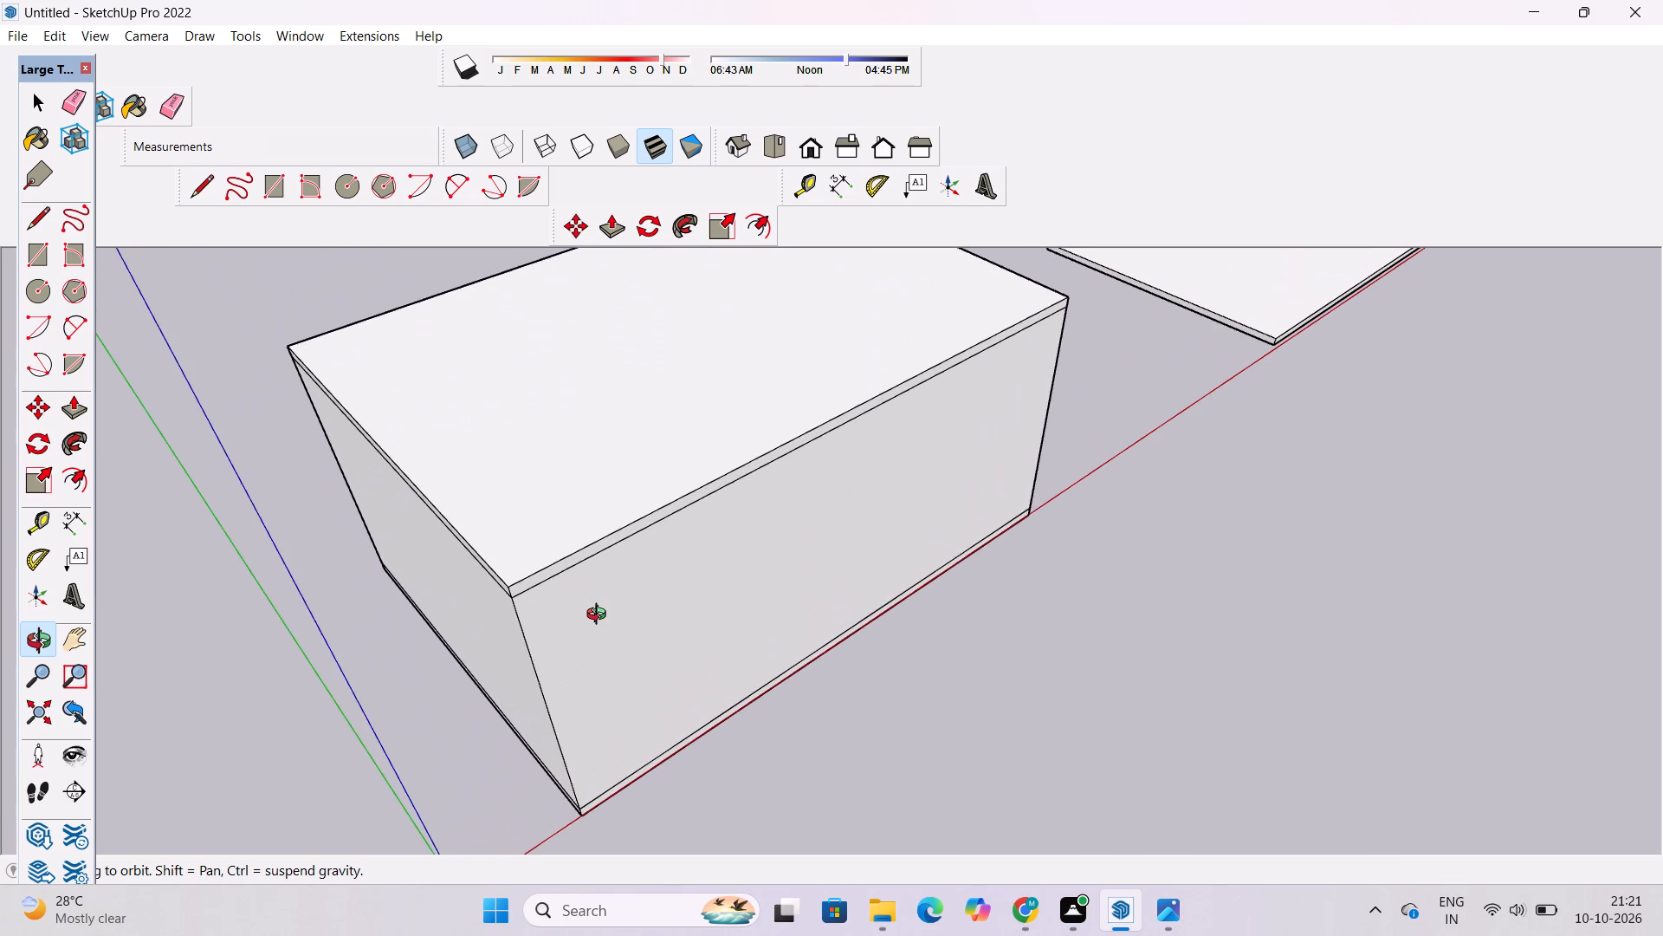
scroll(600, 616, down, 4)
shift+drag(634, 651, 634, 584)
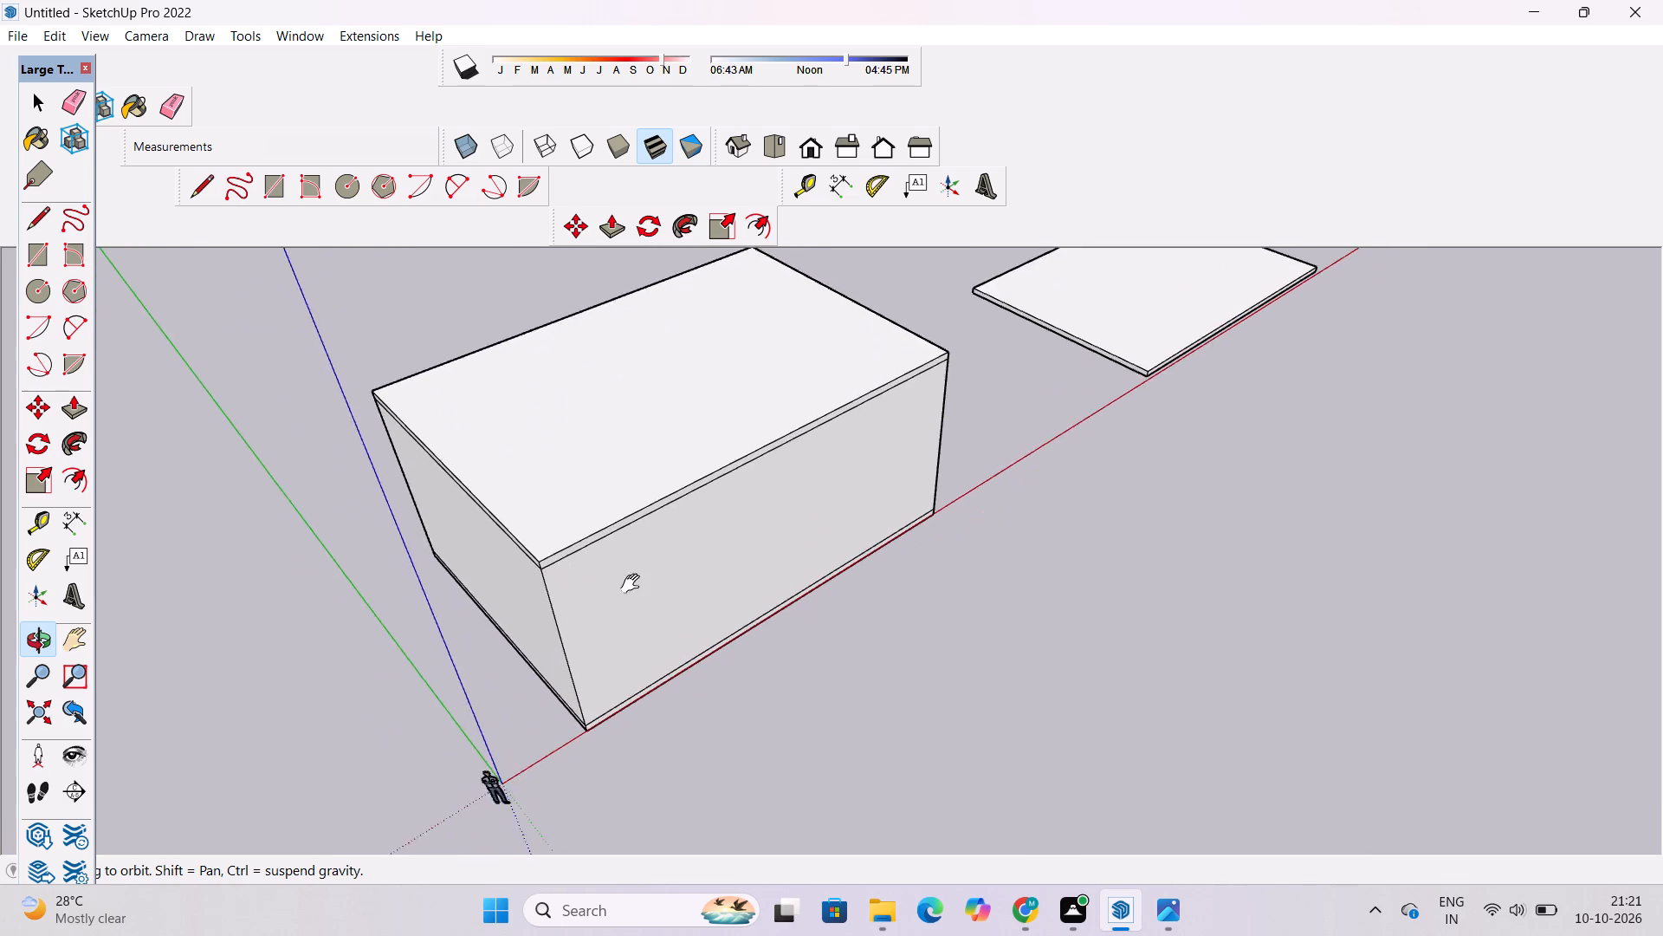
shift+drag(634, 584, 634, 579)
drag(688, 590, 624, 555)
scroll(611, 541, down, 4)
shift+drag(611, 541, 509, 516)
drag(526, 530, 613, 556)
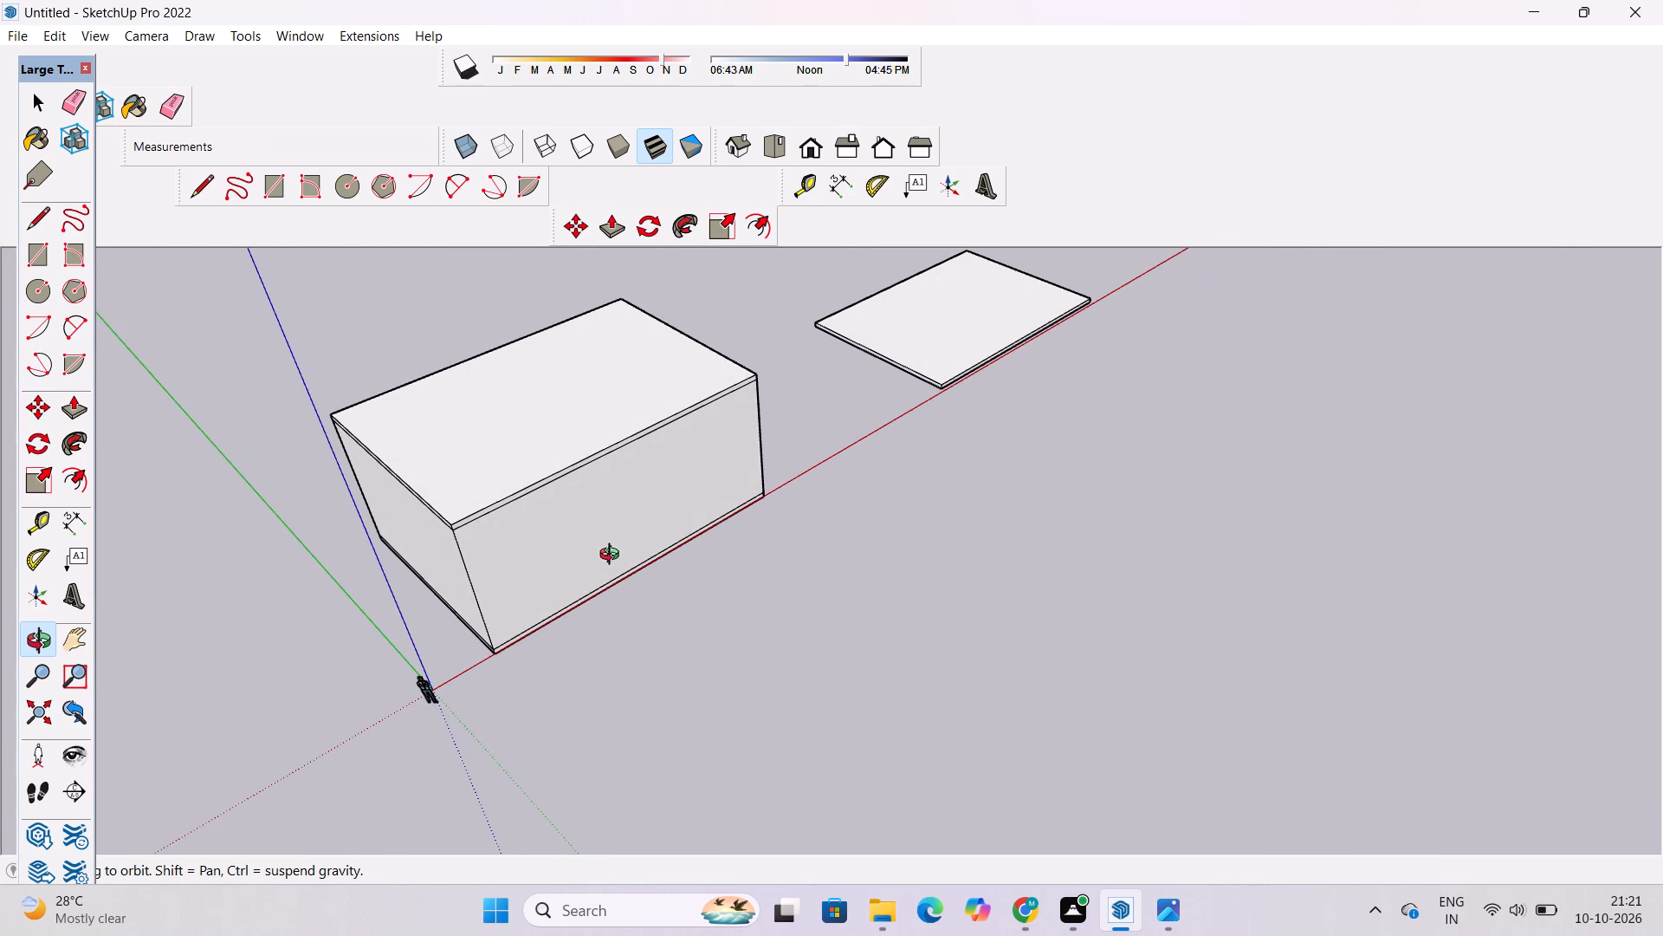
scroll(613, 556, up, 2)
scroll(613, 556, down, 1)
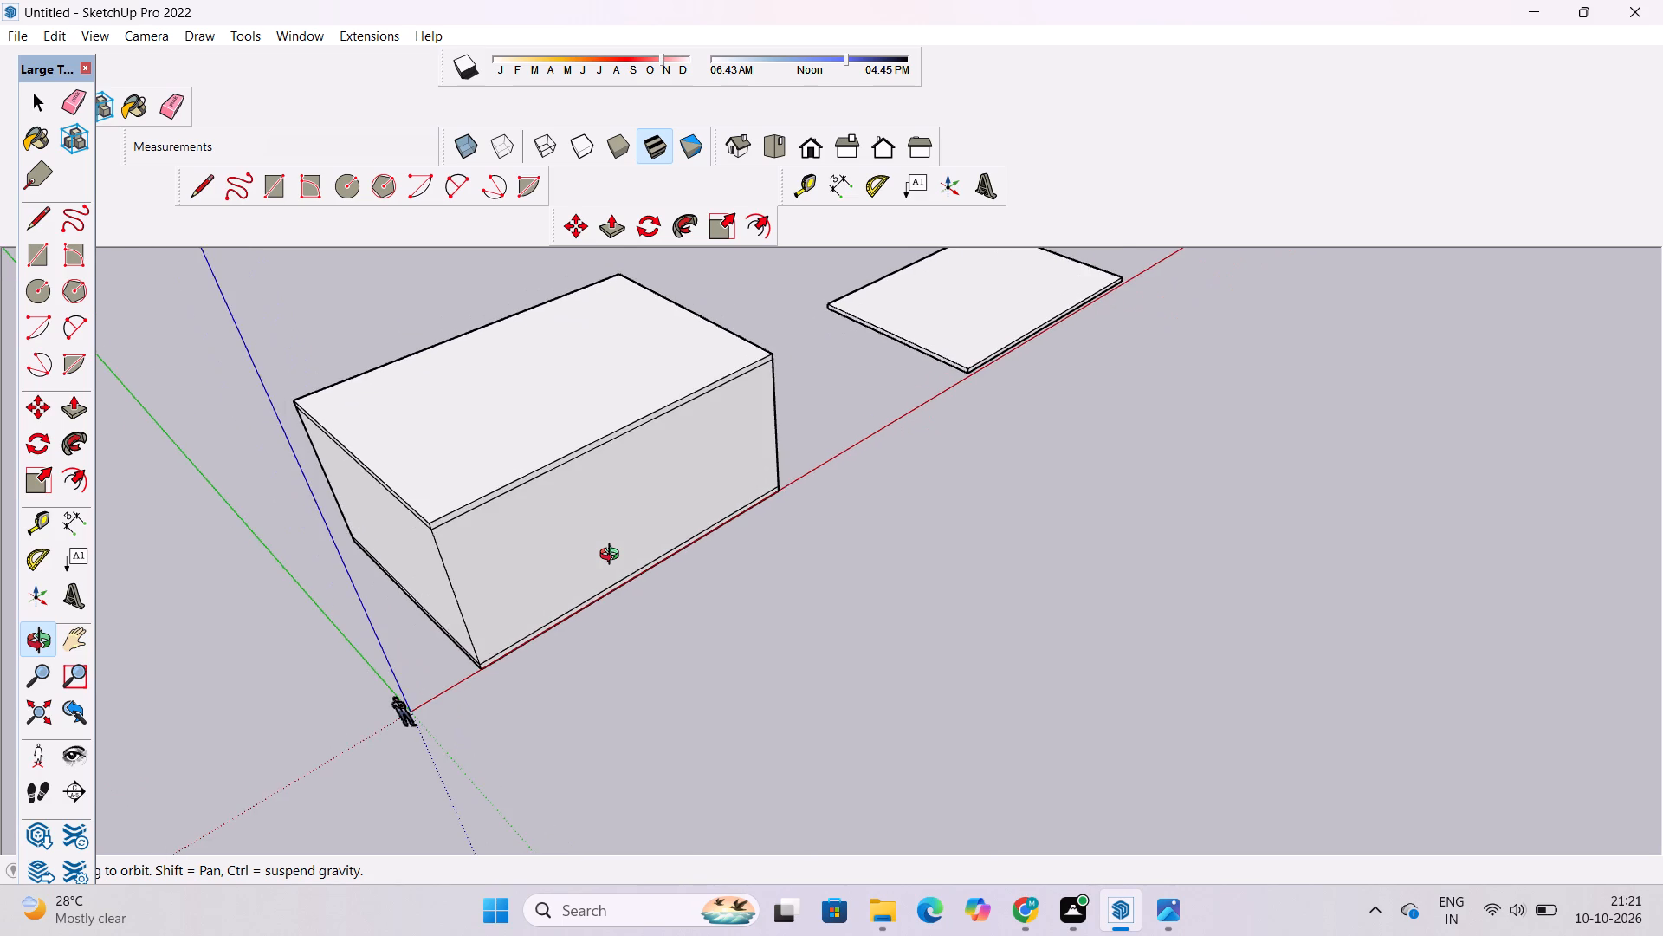
Examine the block's top slab and front wall from several angles and distances.
scroll(613, 556, up, 2)
scroll(613, 556, down, 3)
scroll(613, 556, up, 3)
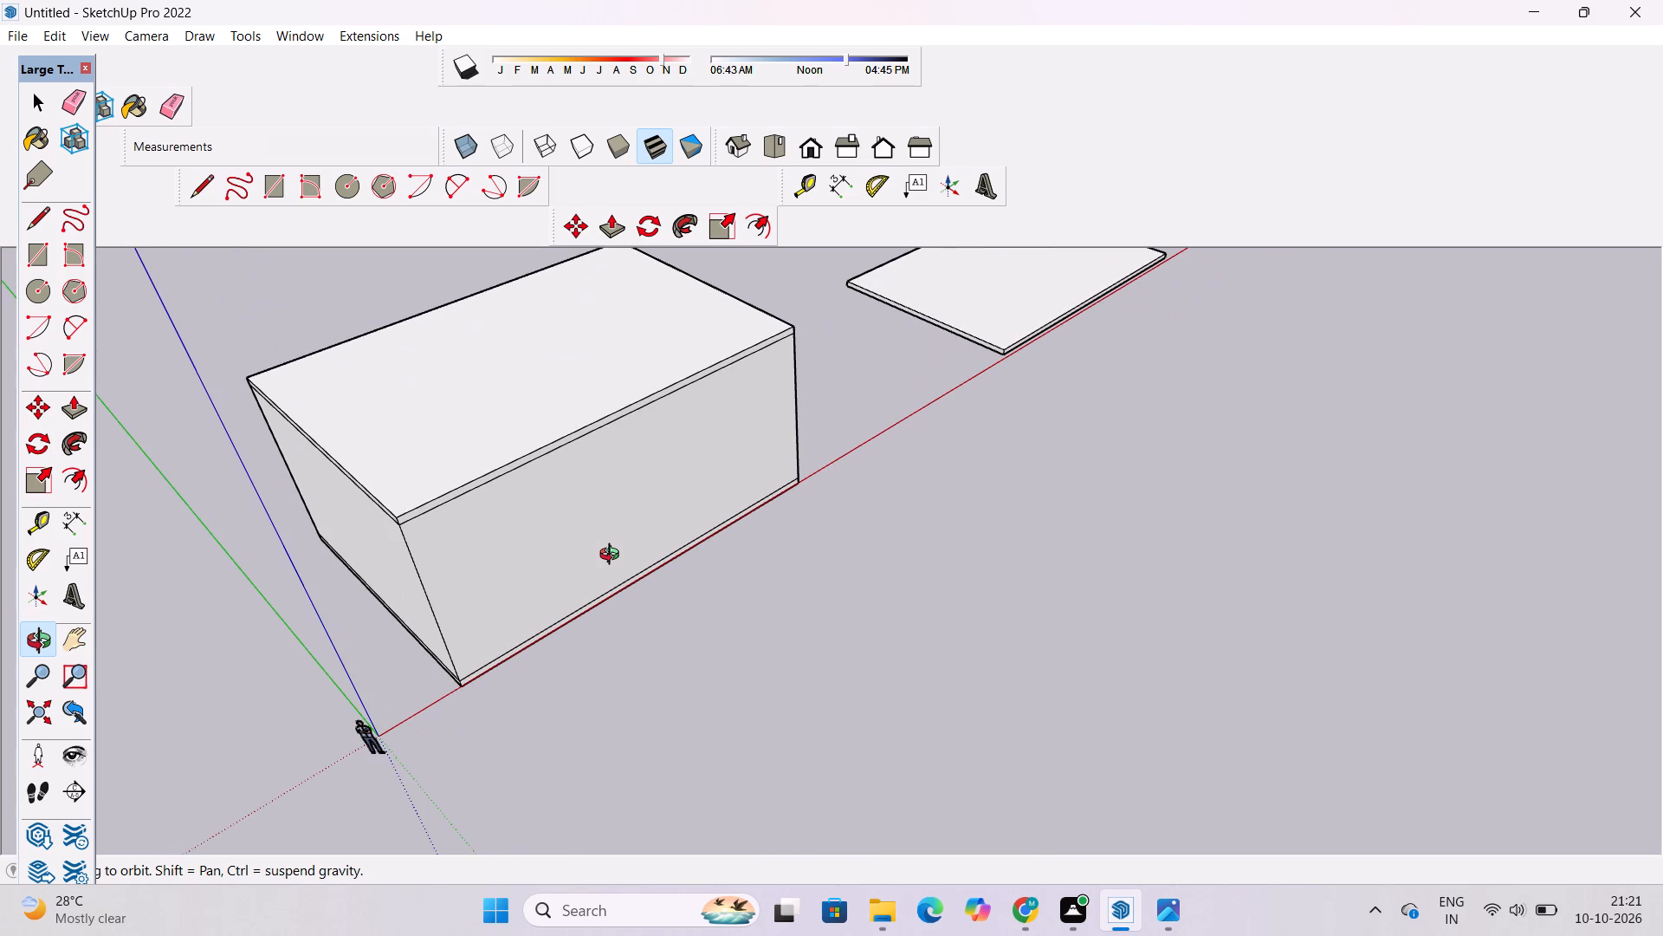
shift+drag(634, 601, 663, 672)
shift+drag(663, 673, 611, 608)
scroll(611, 606, down, 5)
drag(618, 614, 608, 567)
drag(605, 560, 738, 568)
scroll(625, 543, up, 5)
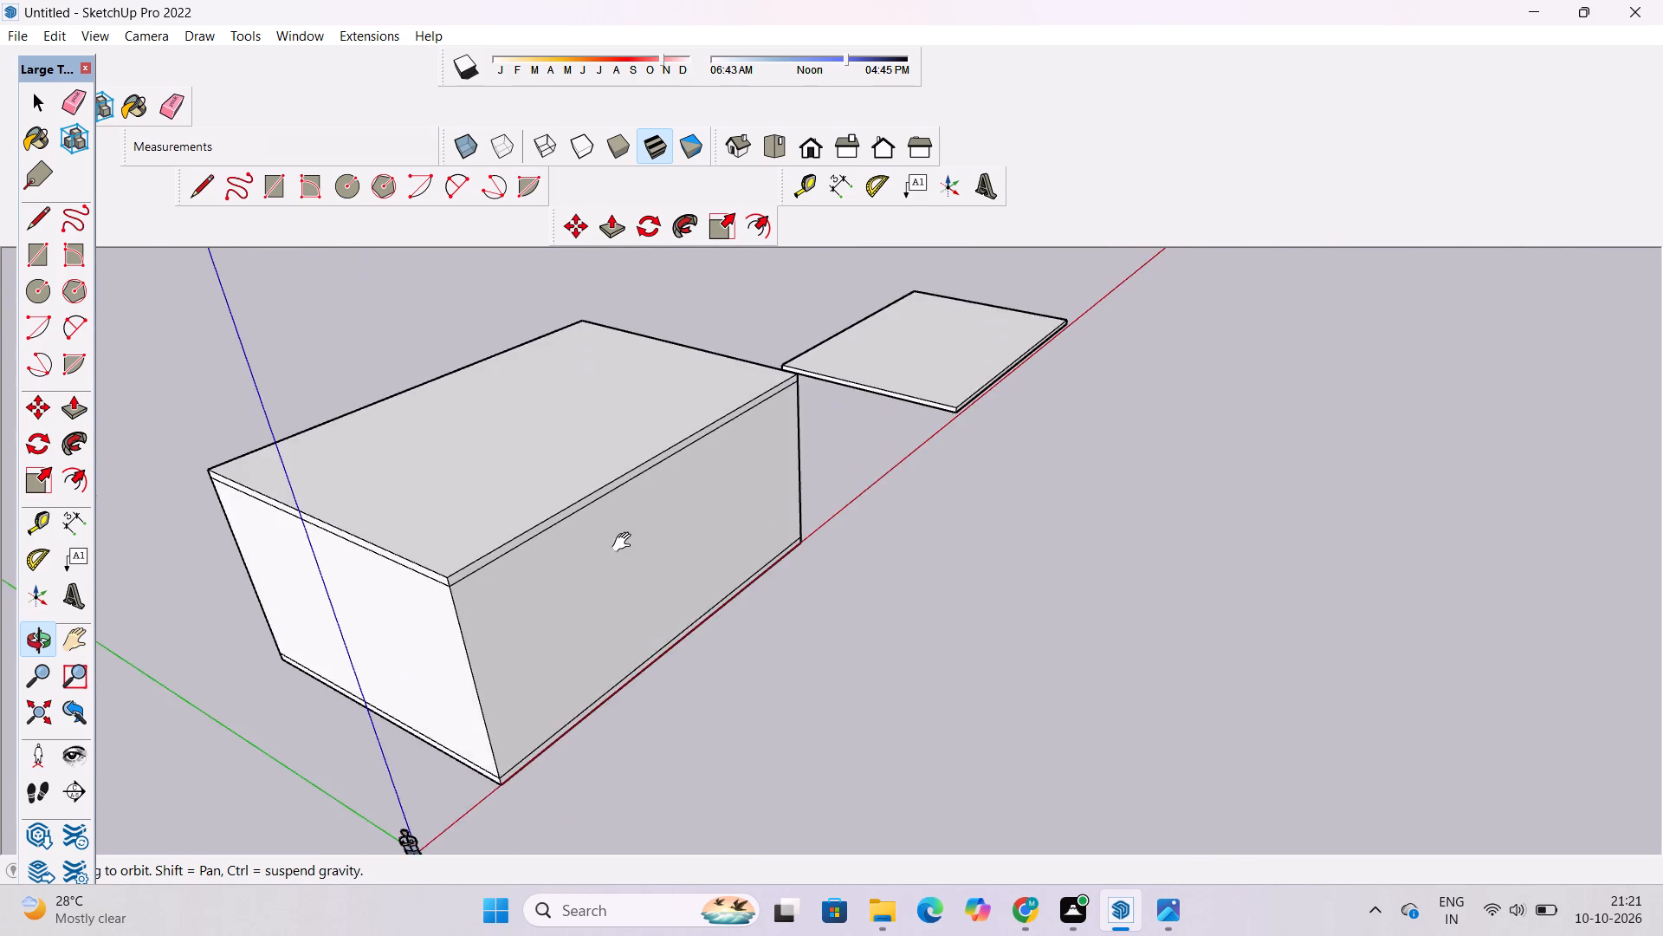
shift+click(625, 543)
shift+click(629, 548)
shift+scroll(631, 540, down, 5)
shift+drag(631, 540, 653, 567)
scroll(548, 579, up, 1)
Push/Pull the front edge face of the block's top slab outward by 2' to form an overhang.
key(p)
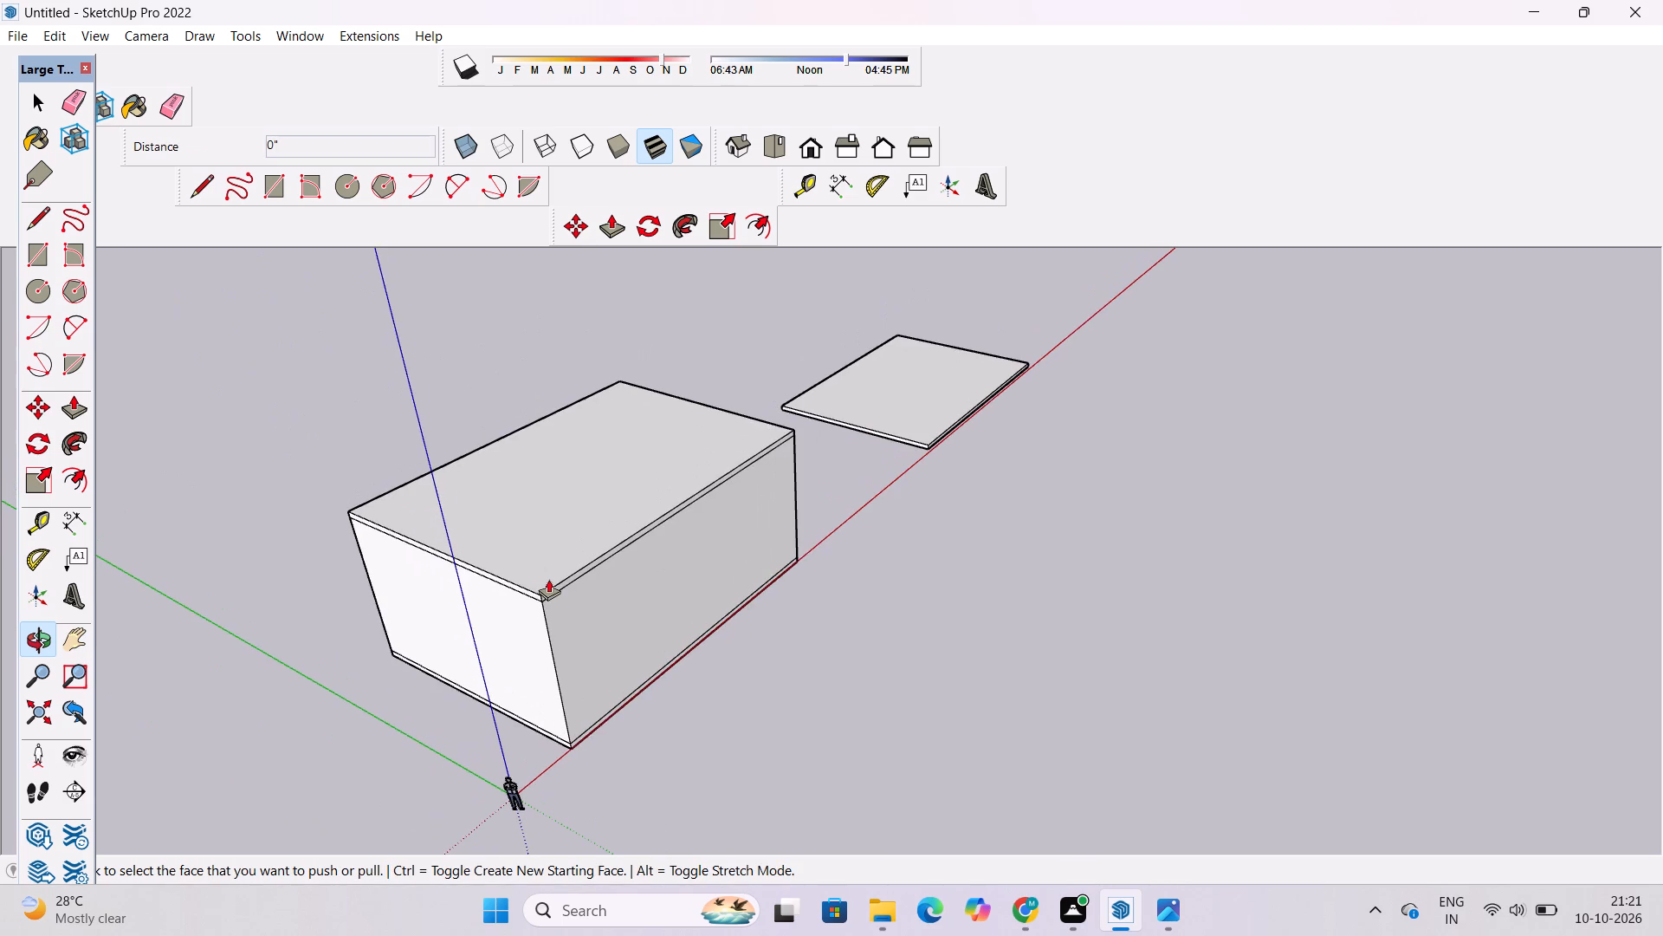
scroll(617, 570, up, 9)
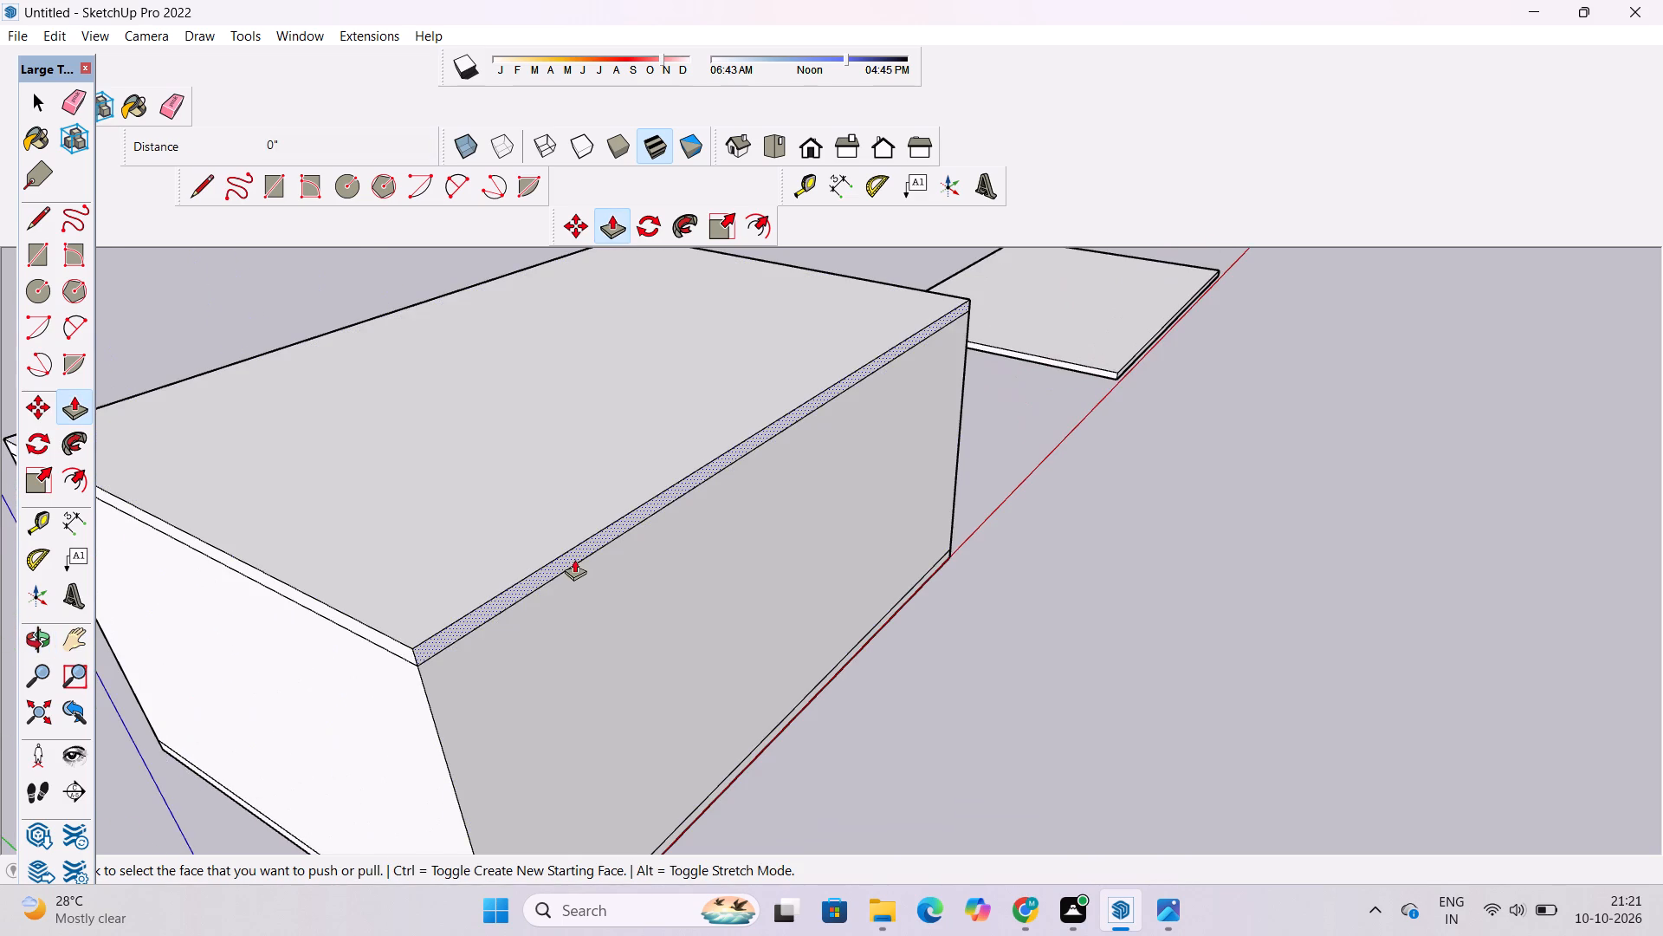
click(573, 556)
scroll(587, 556, down, 5)
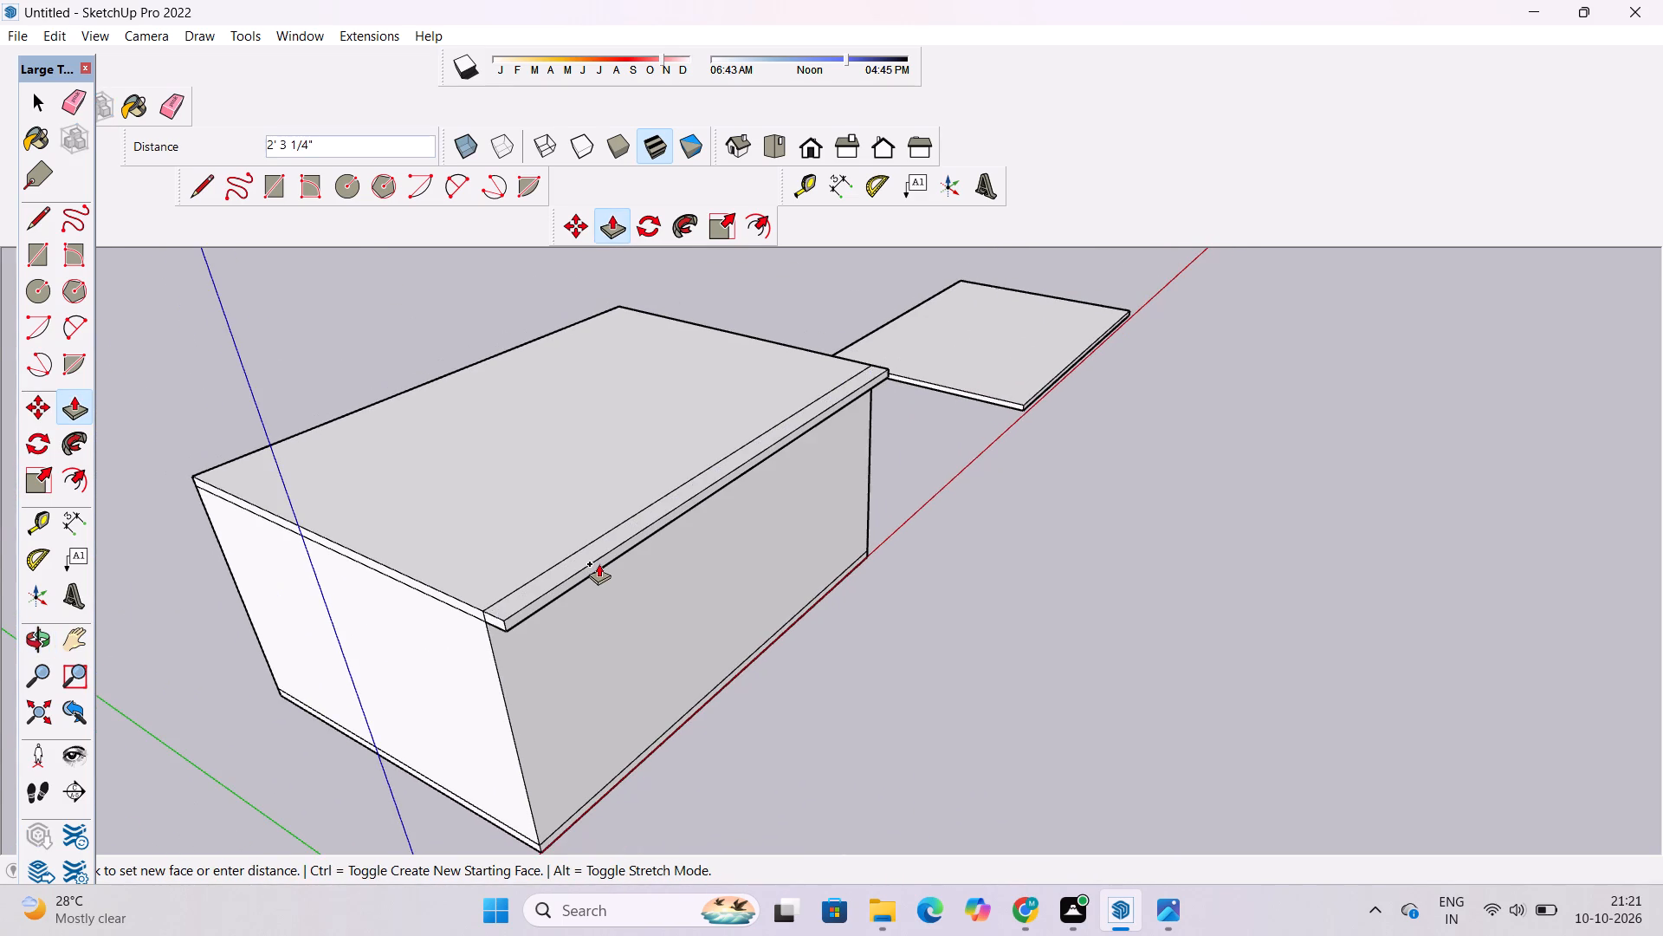
scroll(599, 563, down, 3)
scroll(643, 562, up, 3)
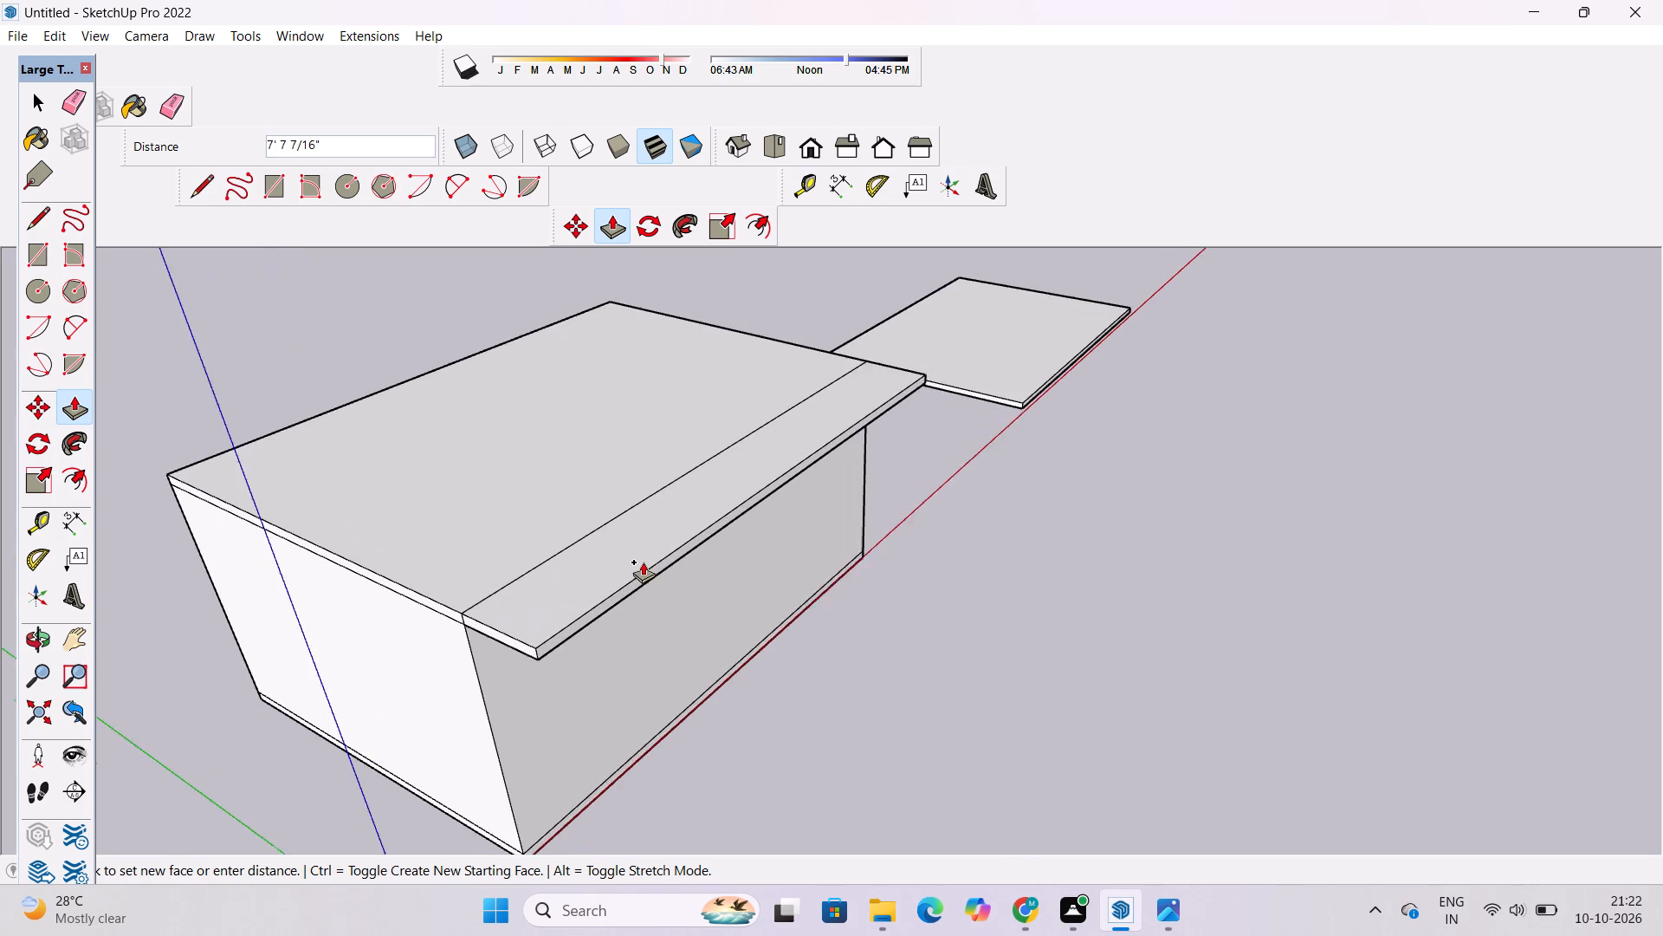
scroll(643, 562, up, 1)
scroll(650, 556, down, 3)
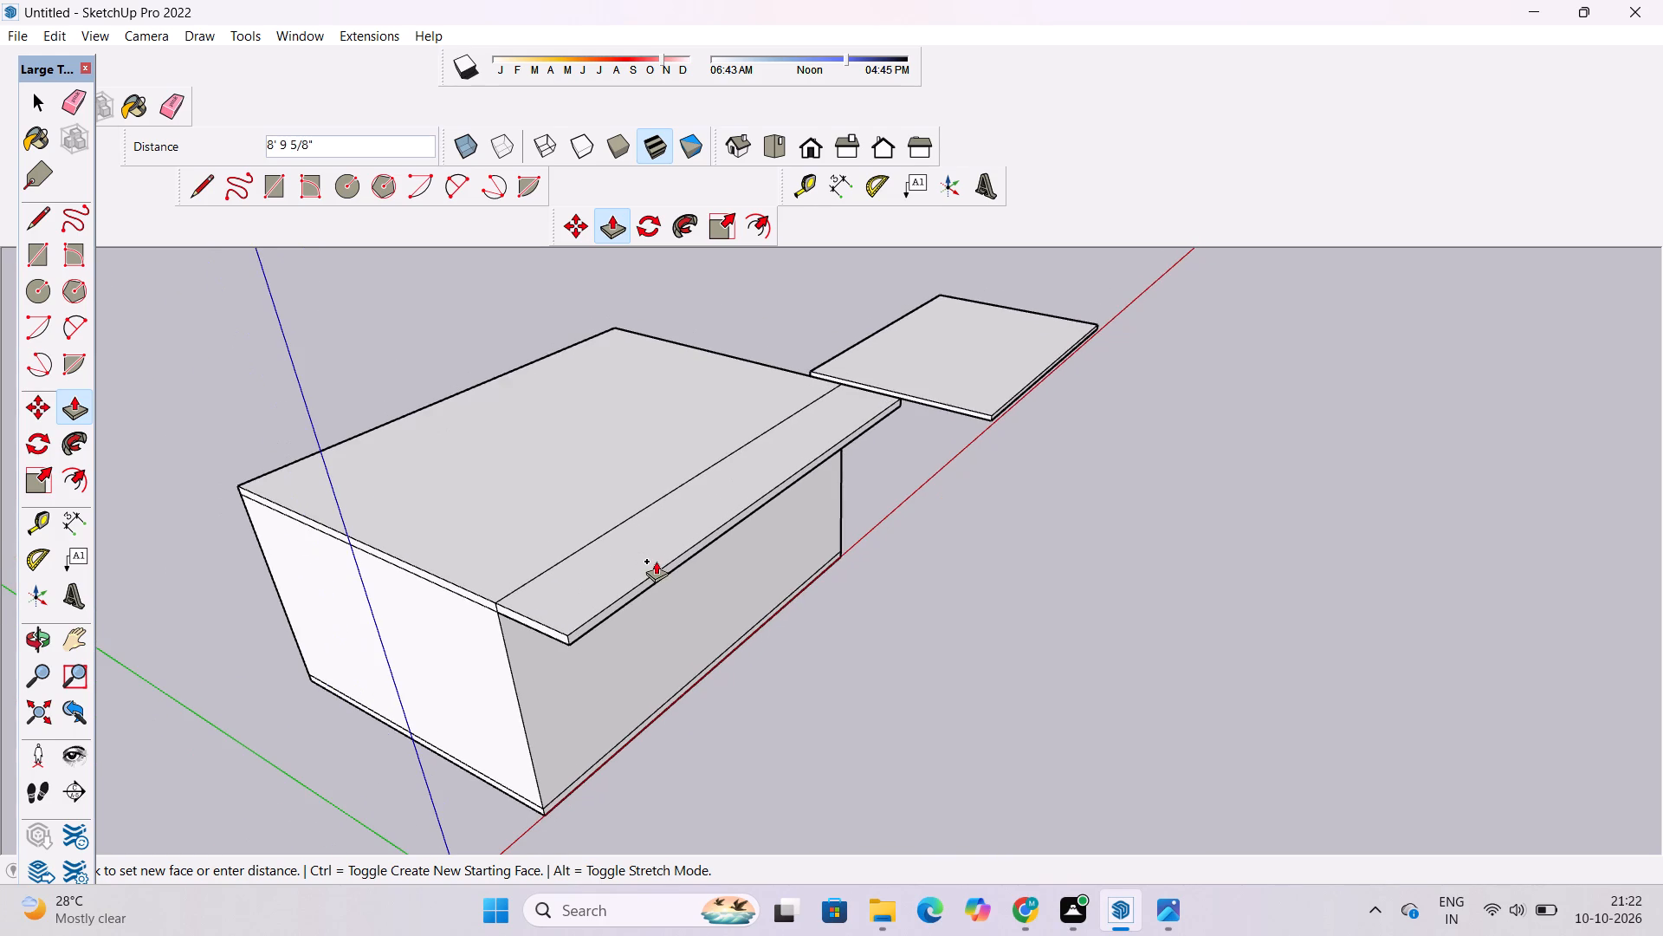
scroll(659, 565, down, 2)
scroll(659, 565, up, 2)
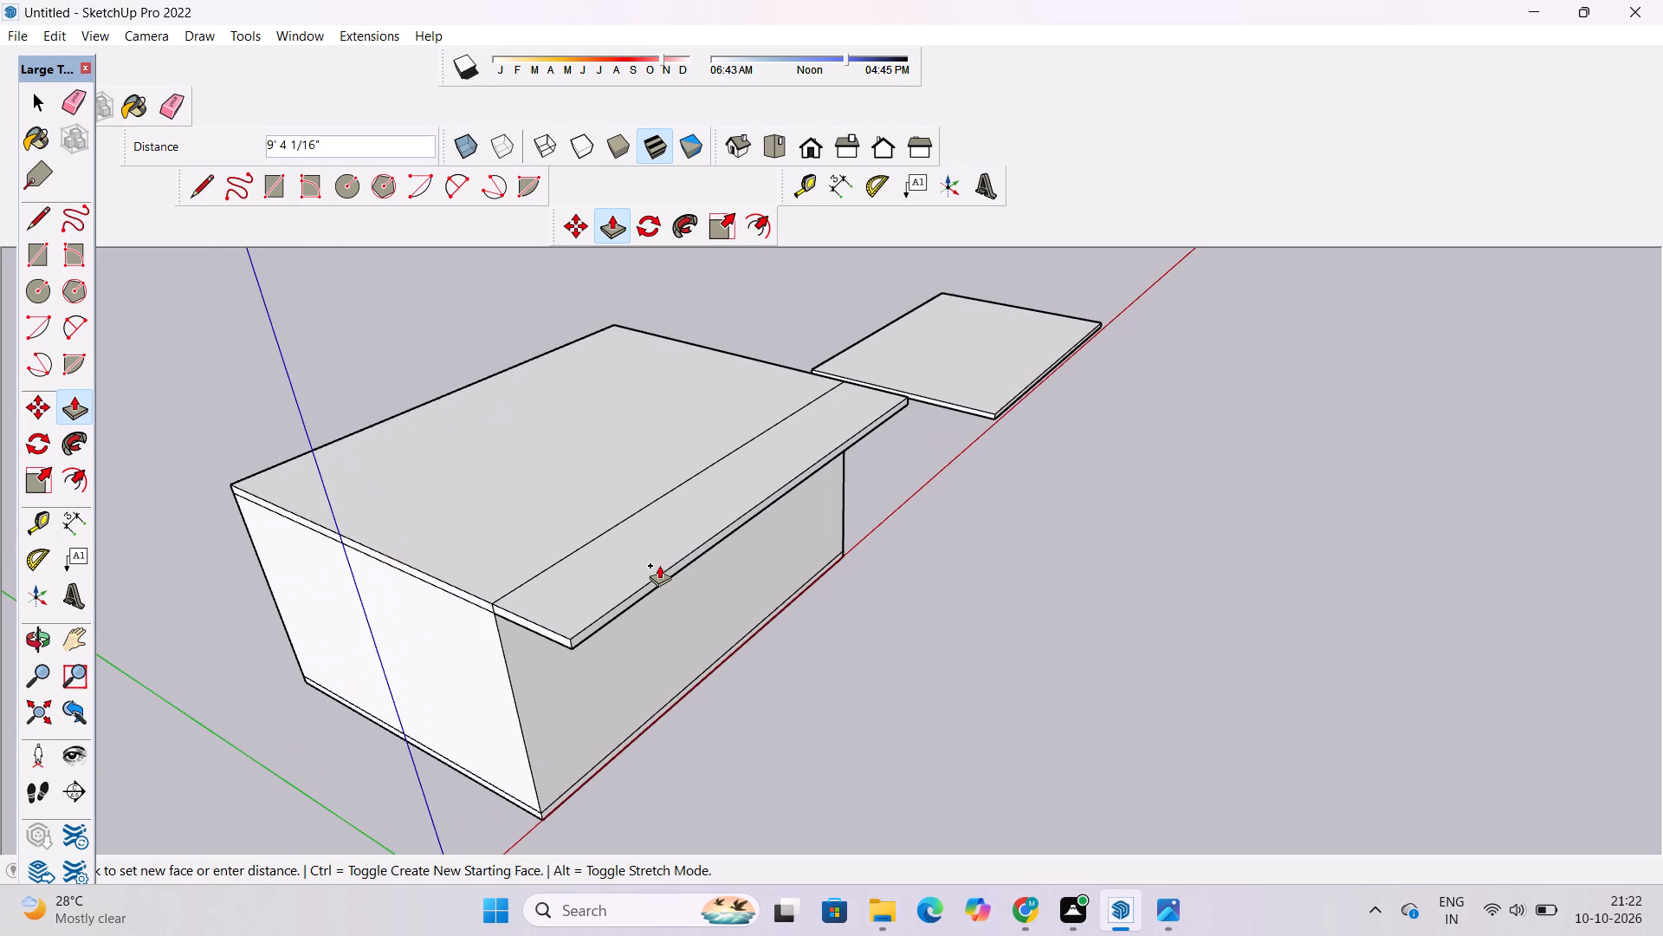
text(2')
key(Return)
Inspect the top slab's front overhang from low, front and elevated corner views, and clear the selection.
key(o)
scroll(603, 585, down, 5)
drag(835, 636, 656, 644)
scroll(654, 591, up, 3)
shift+drag(650, 574, 554, 367)
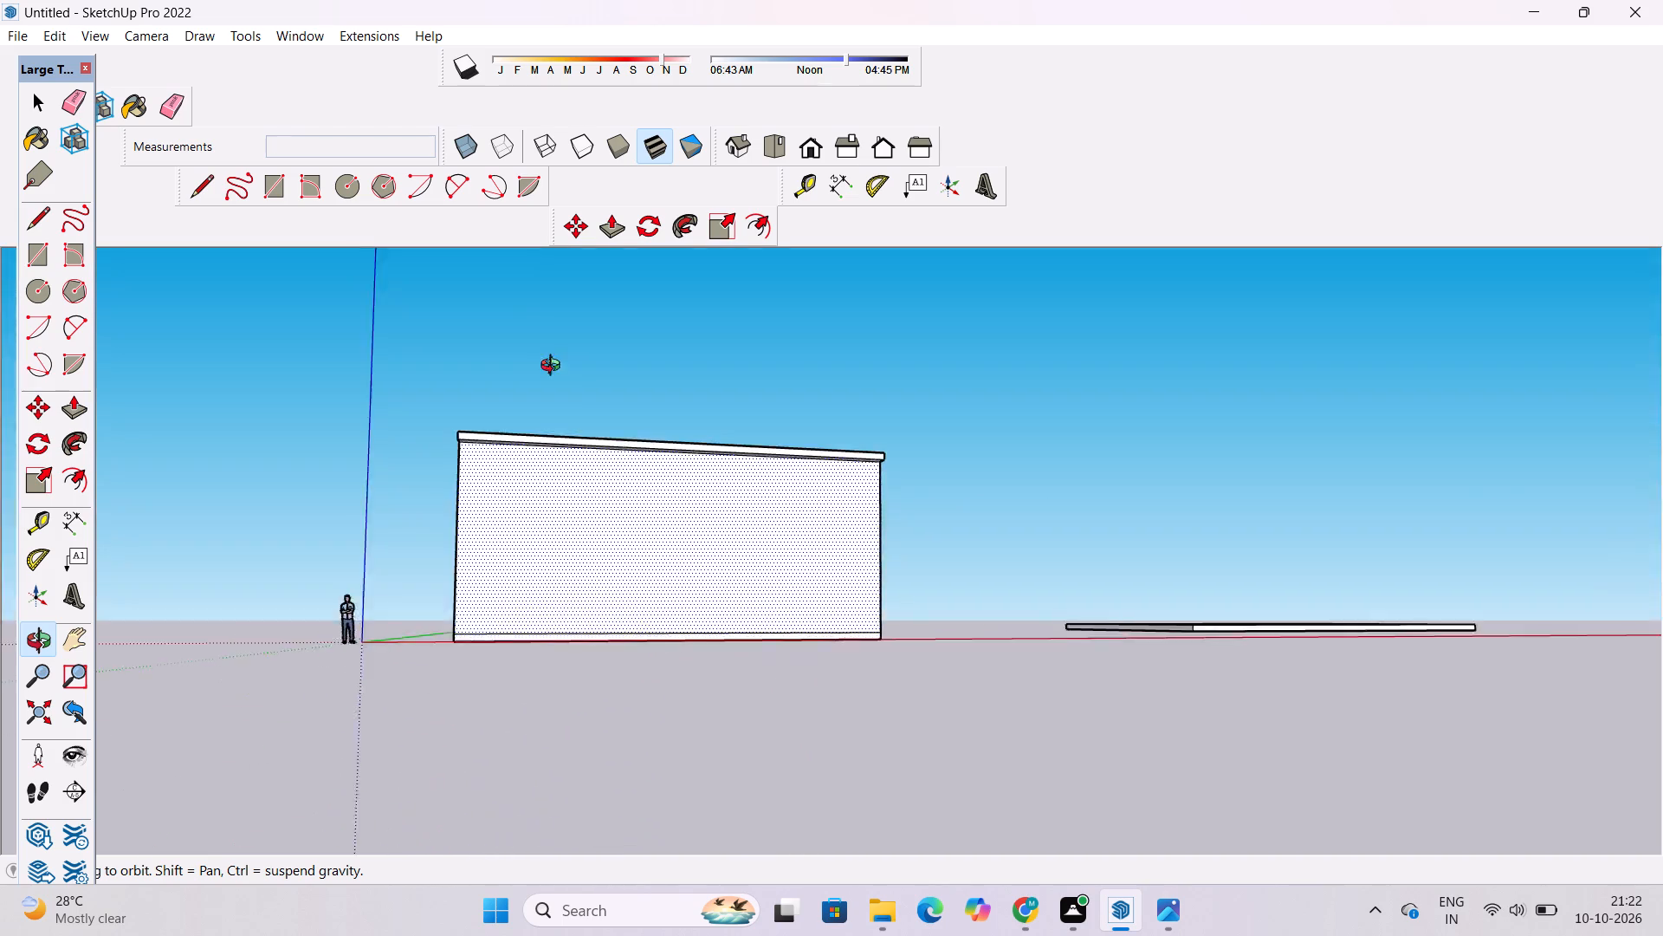
shift+drag(554, 367, 534, 303)
drag(531, 295, 527, 276)
drag(579, 408, 772, 708)
scroll(766, 683, down, 3)
shift+drag(754, 679, 715, 619)
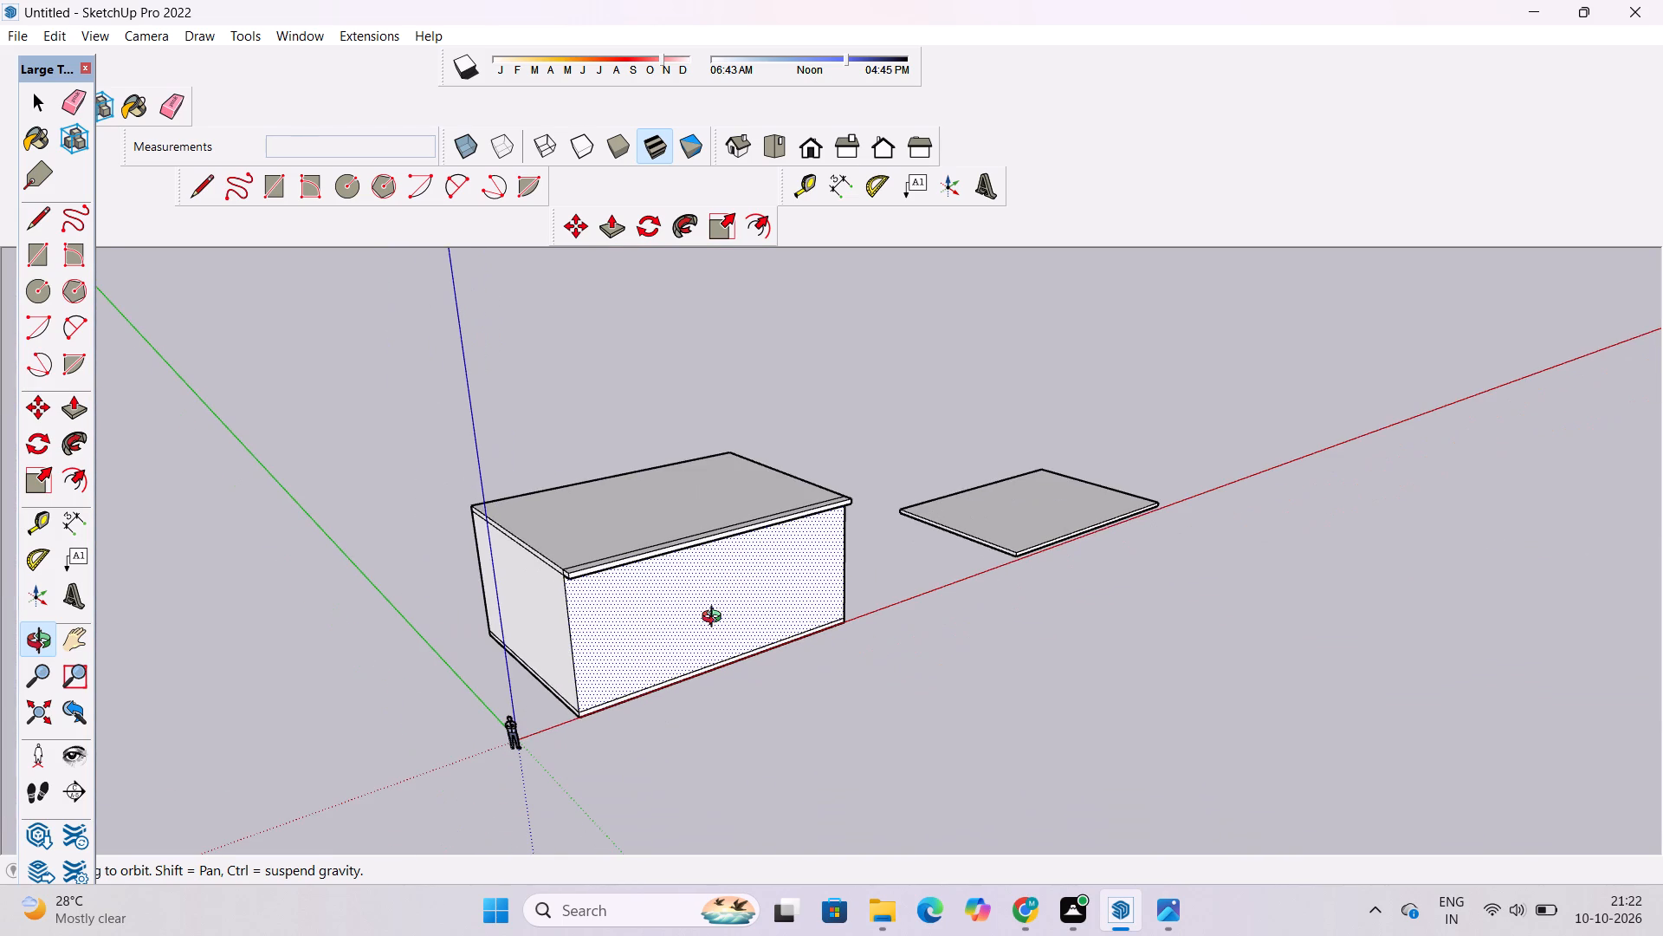
shift+drag(677, 625, 679, 649)
key(space)
click(1070, 681)
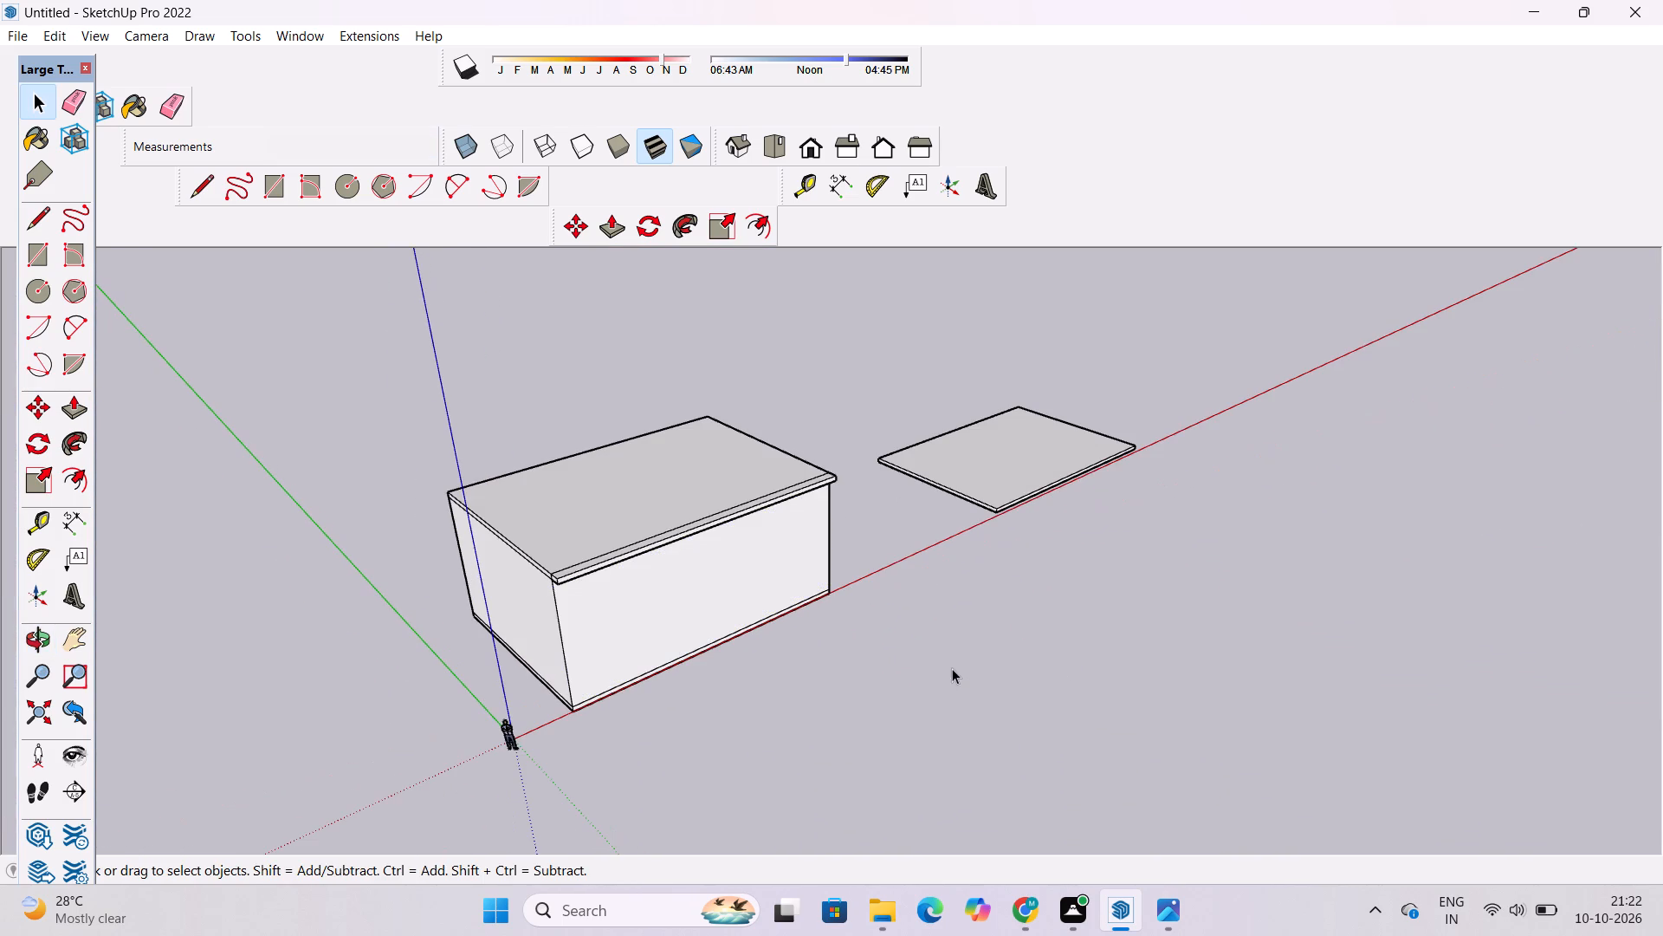
key(o)
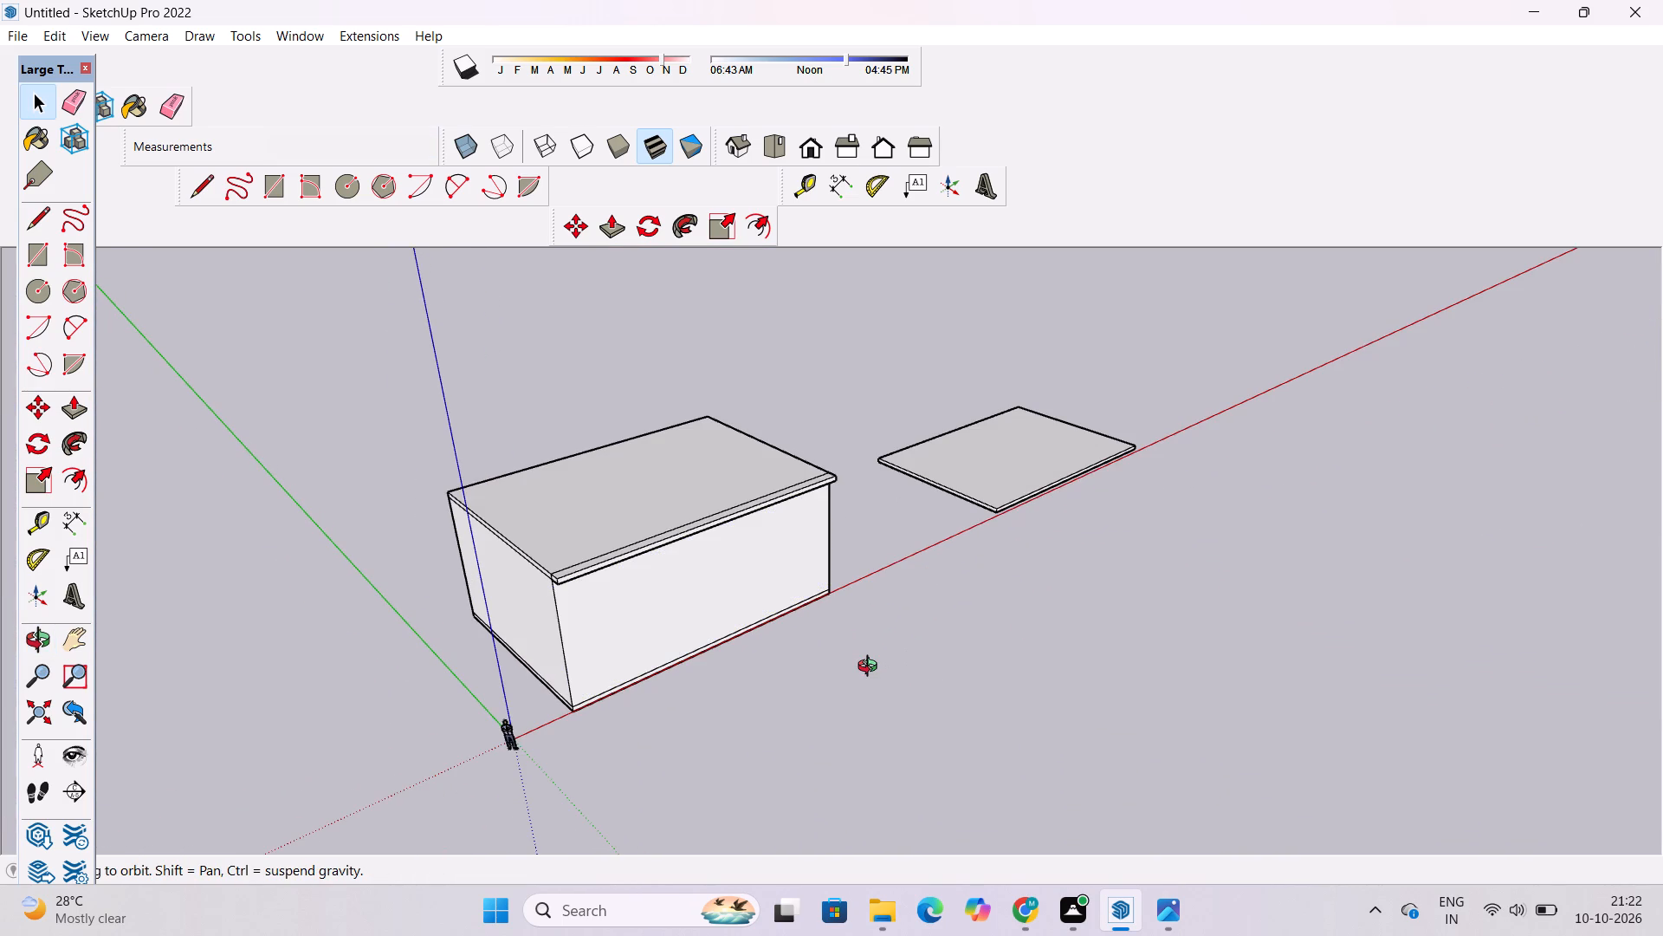
scroll(871, 668, up, 2)
shift+click(871, 668)
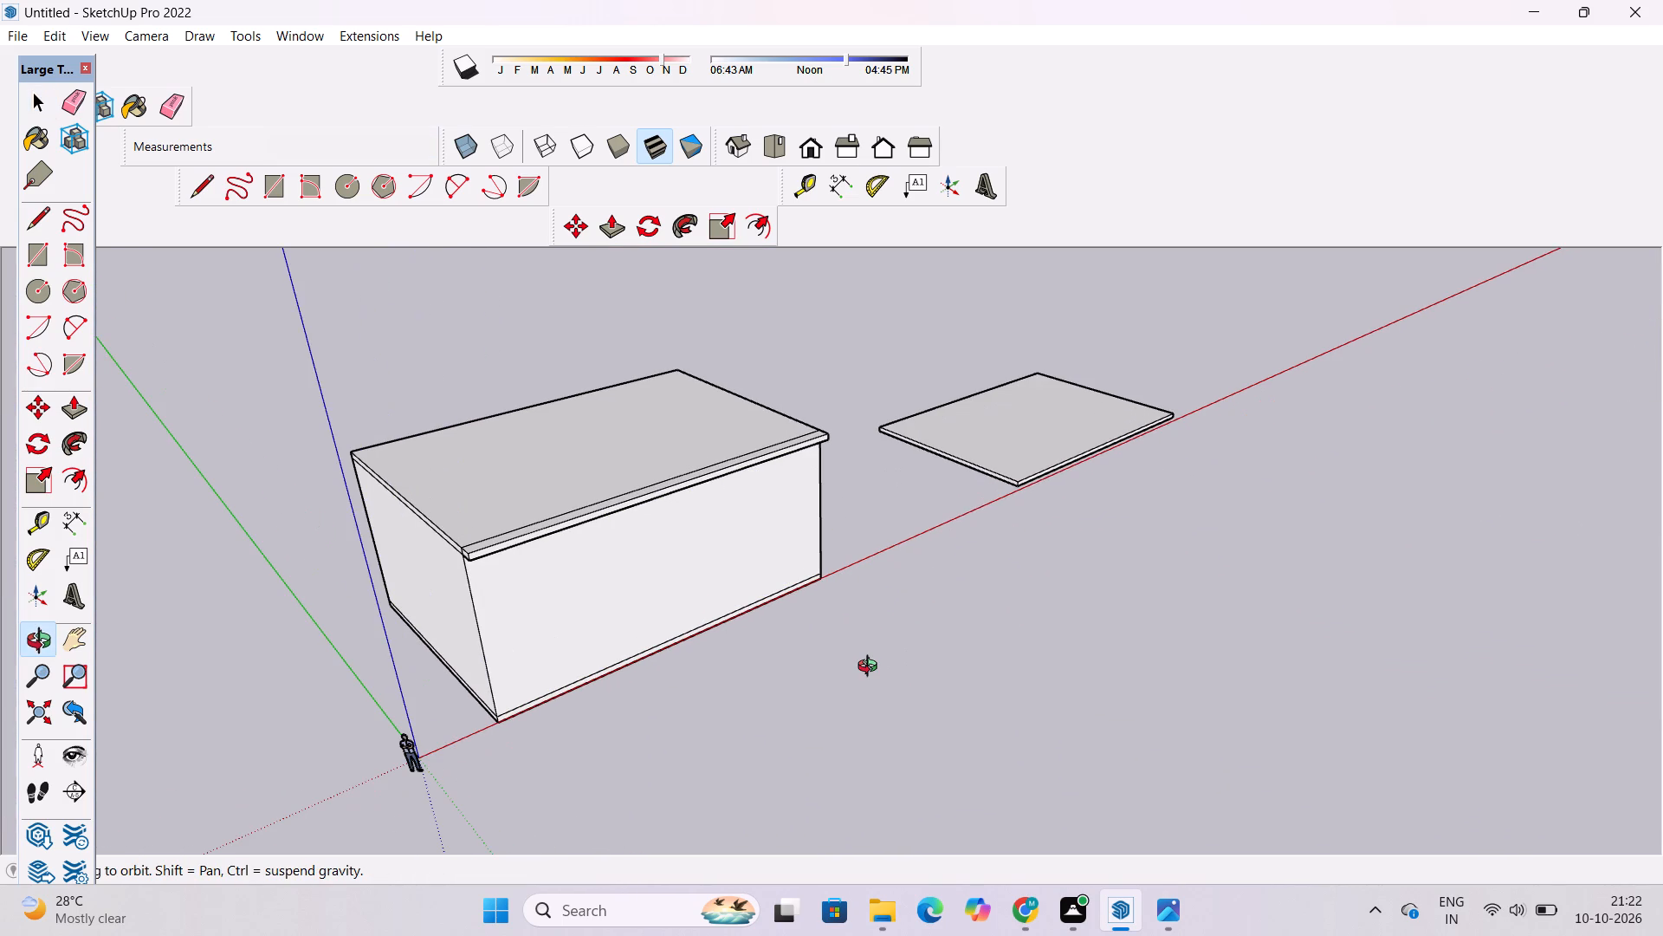
shift+click(871, 668)
scroll(866, 641, down, 3)
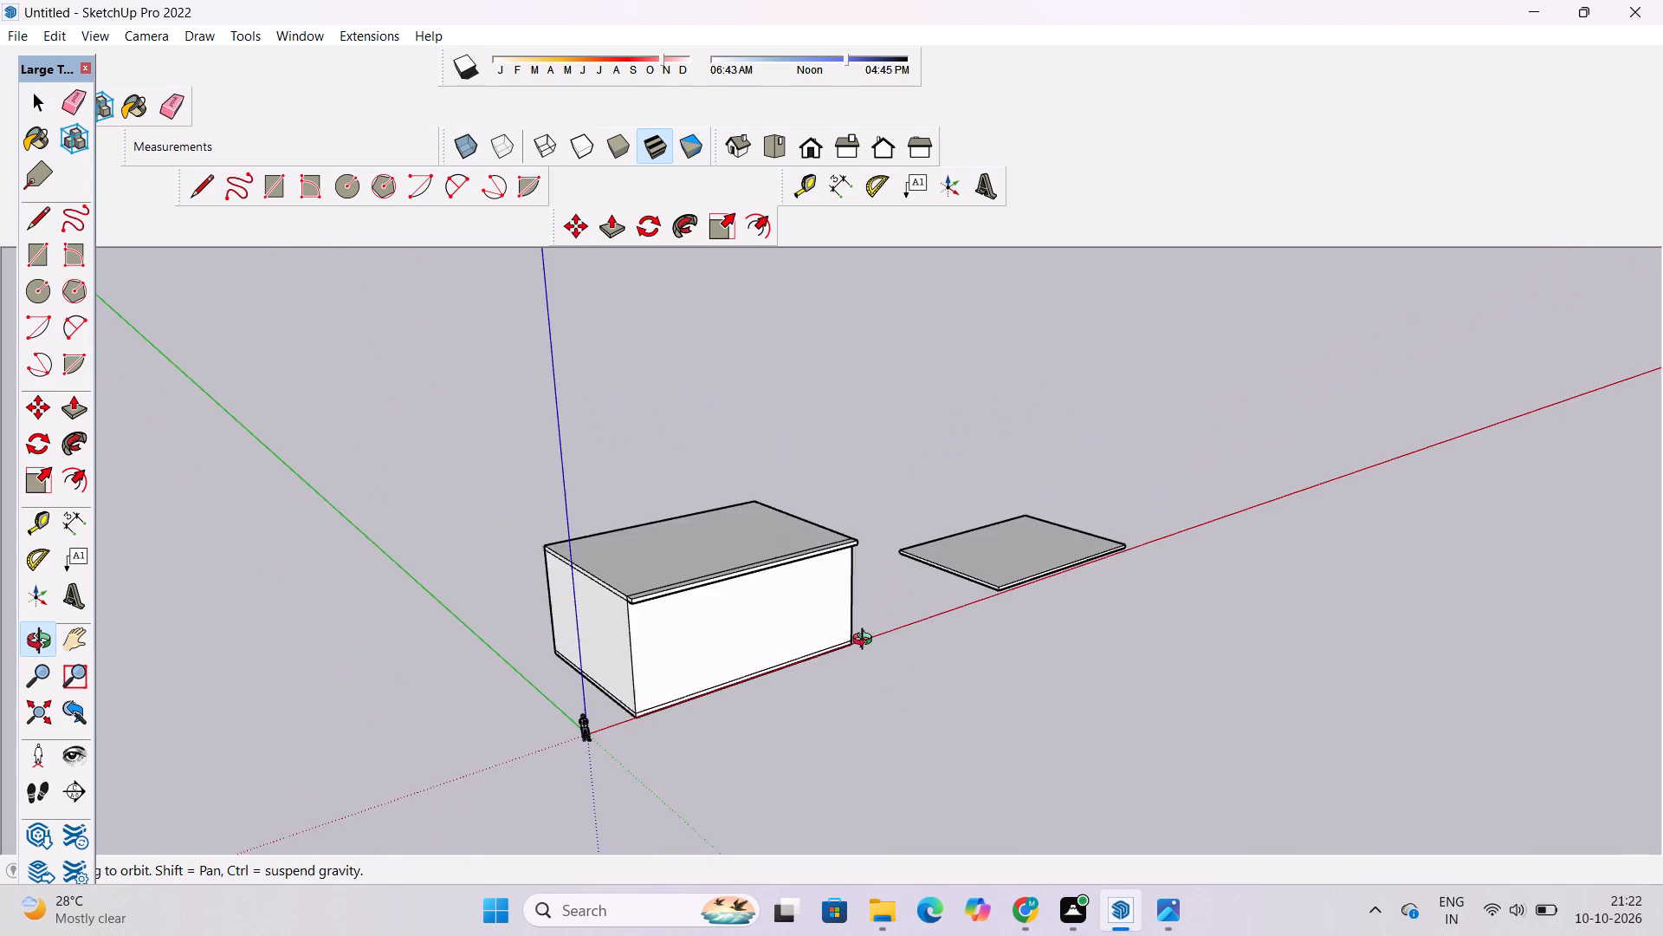
scroll(866, 641, down, 2)
shift+drag(819, 673, 826, 706)
shift+click(826, 705)
drag(832, 712, 831, 691)
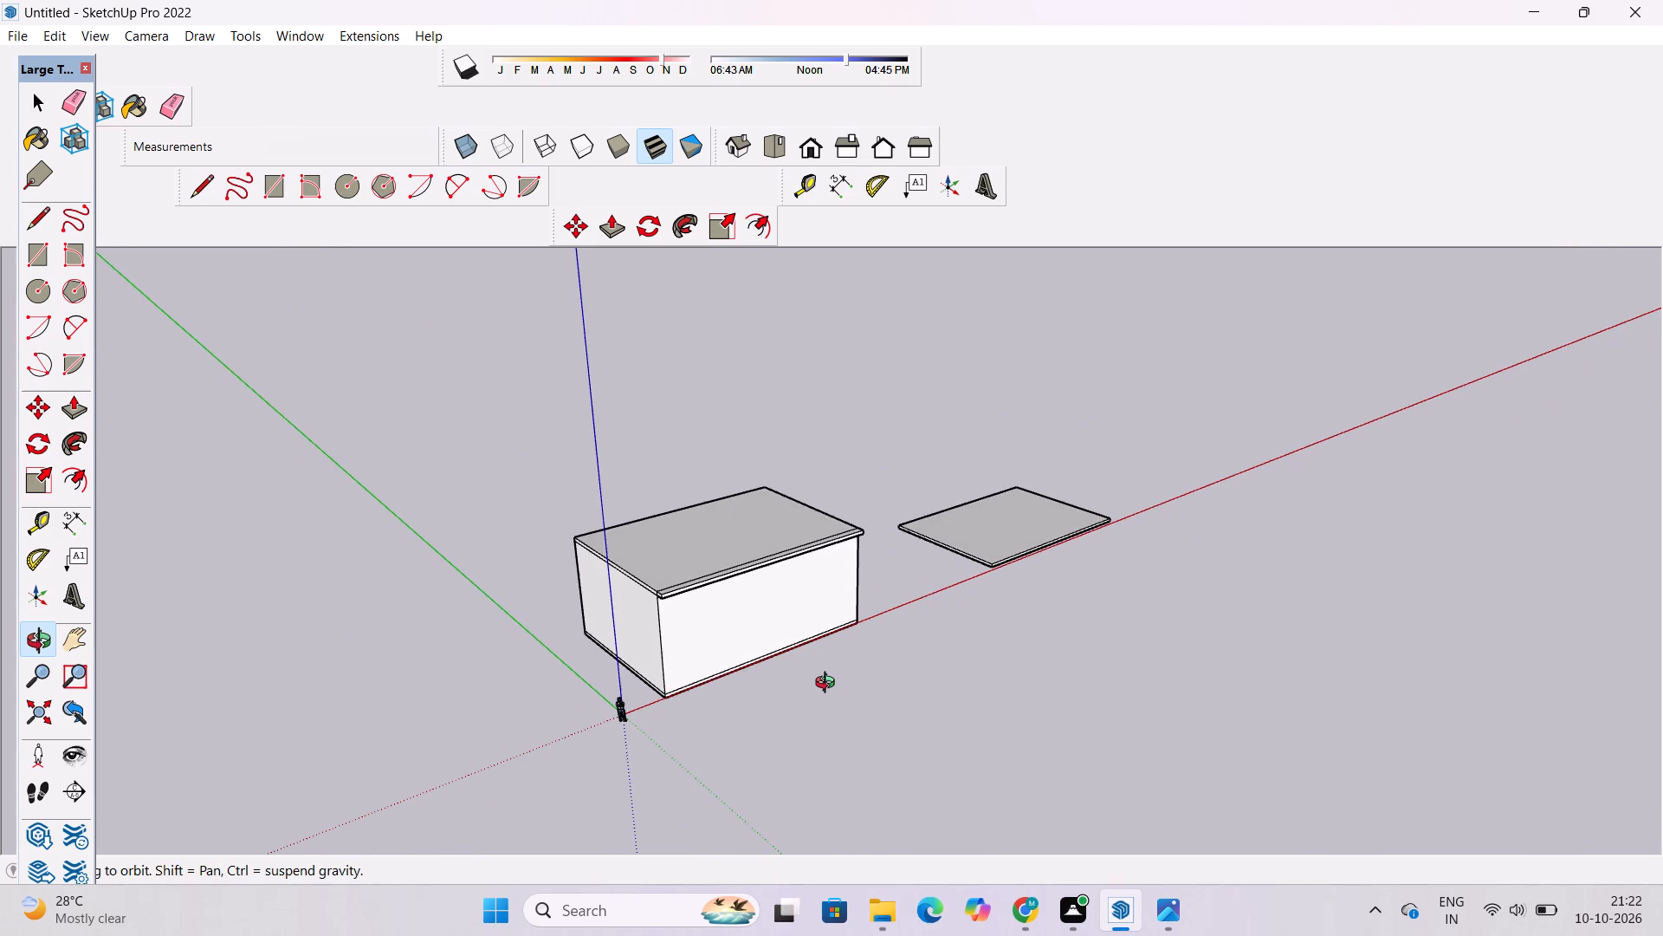
drag(829, 685, 568, 743)
shift+drag(598, 720, 612, 750)
scroll(653, 668, up, 4)
drag(653, 668, 654, 667)
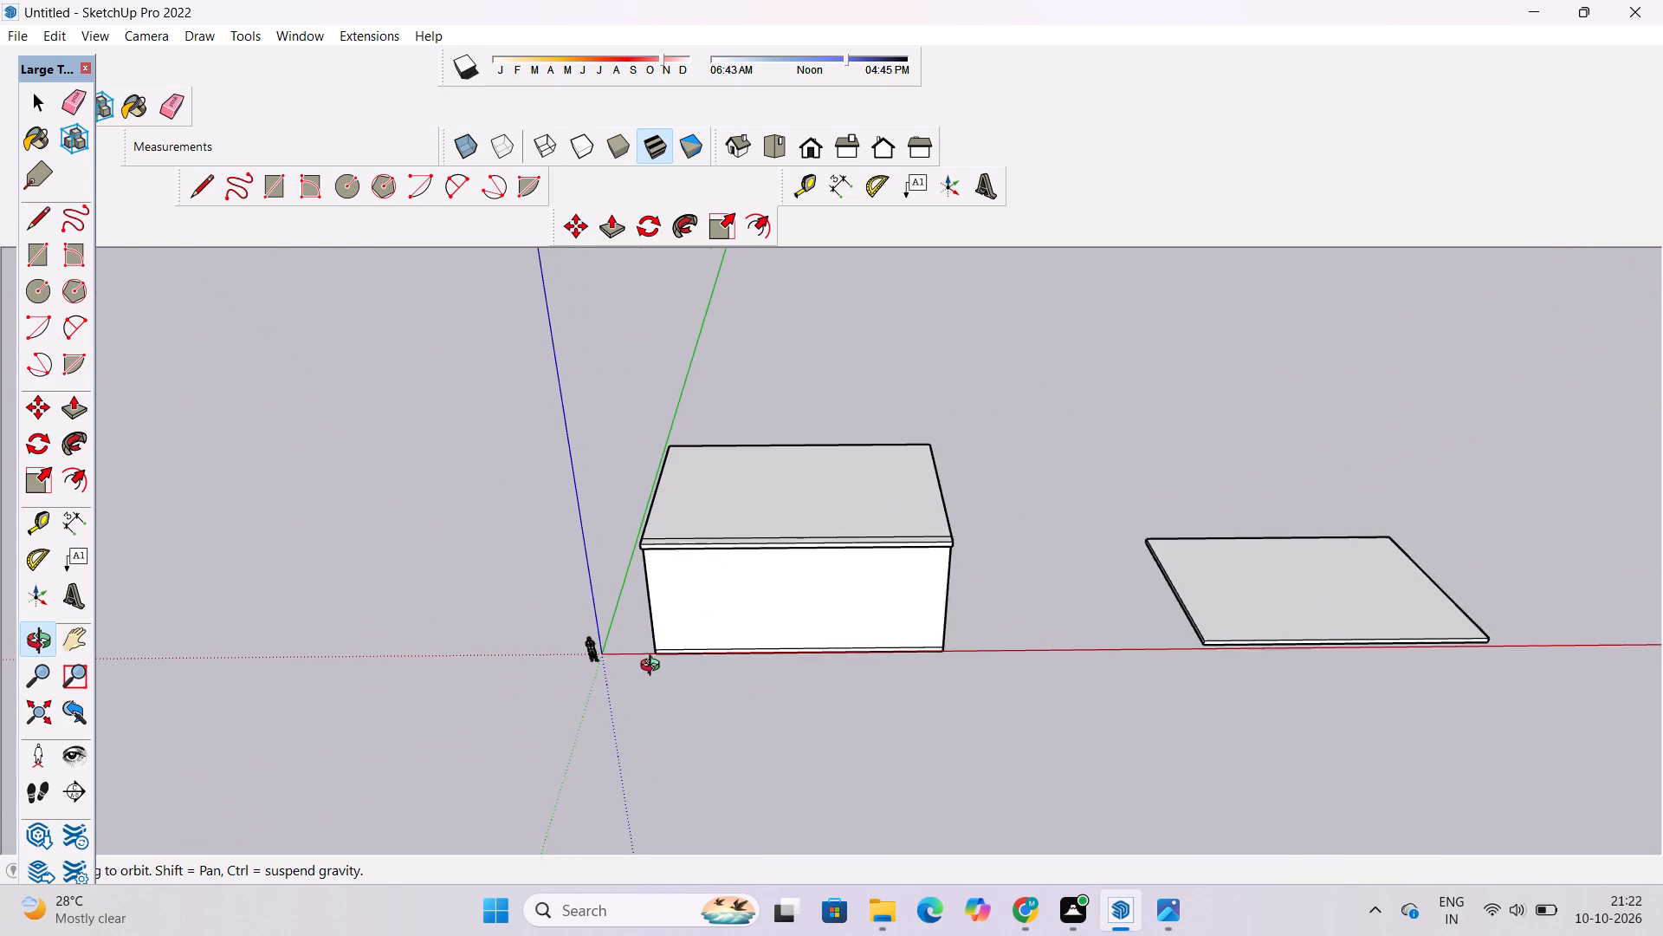
drag(654, 667, 914, 666)
shift+drag(873, 621, 832, 743)
shift+drag(702, 660, 701, 683)
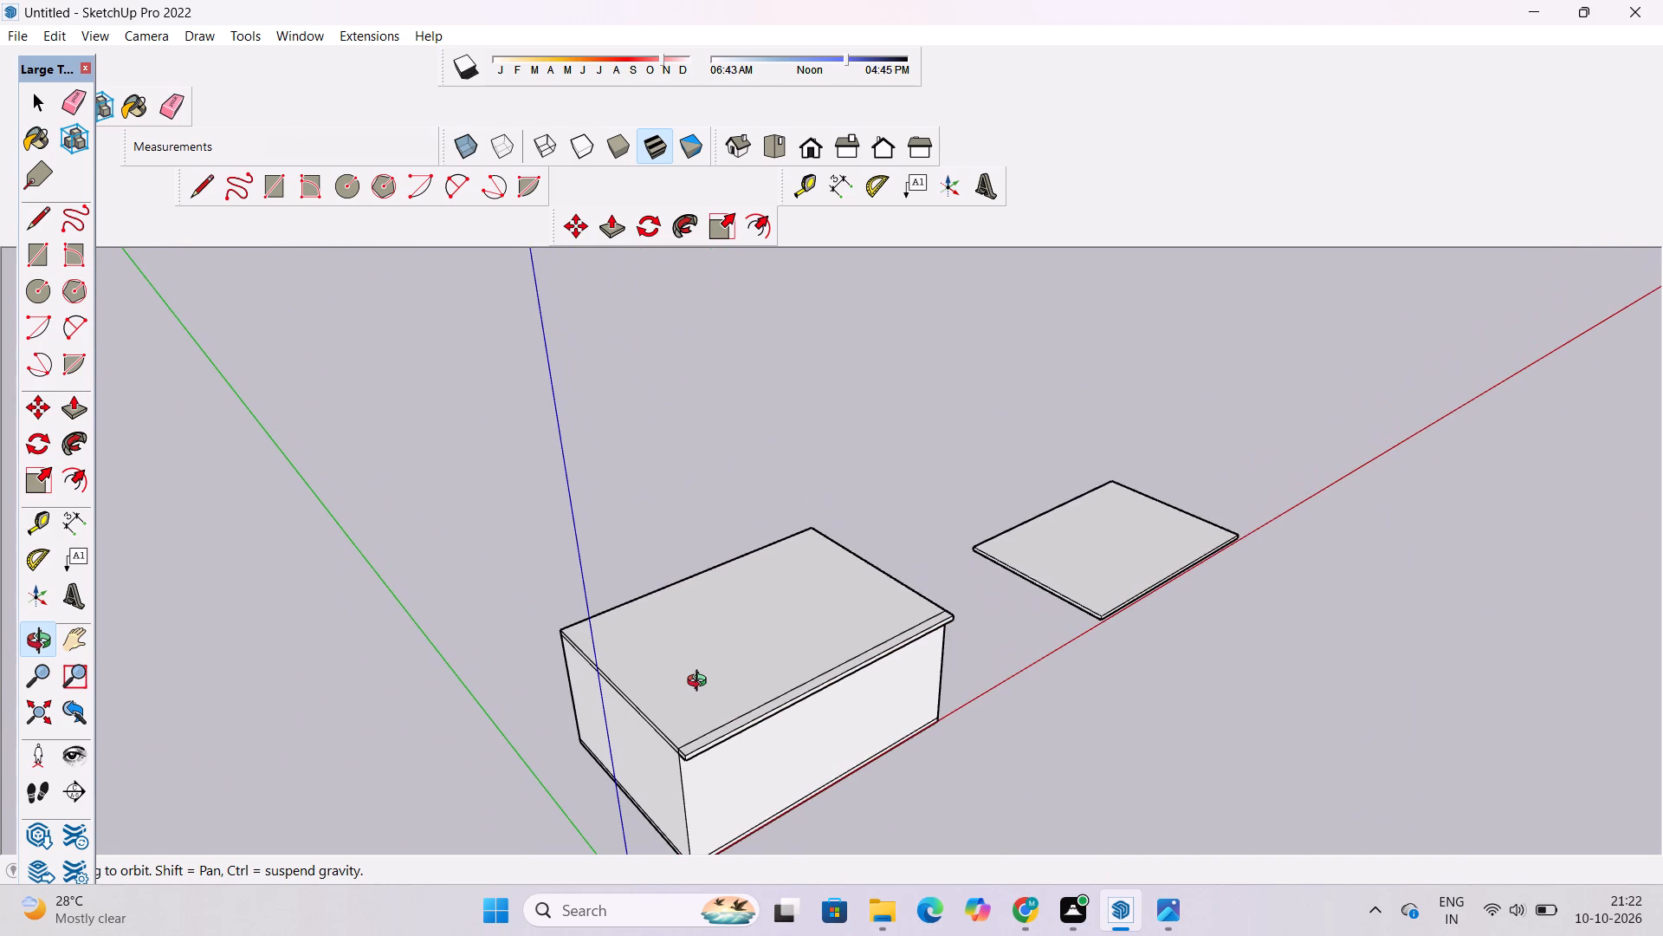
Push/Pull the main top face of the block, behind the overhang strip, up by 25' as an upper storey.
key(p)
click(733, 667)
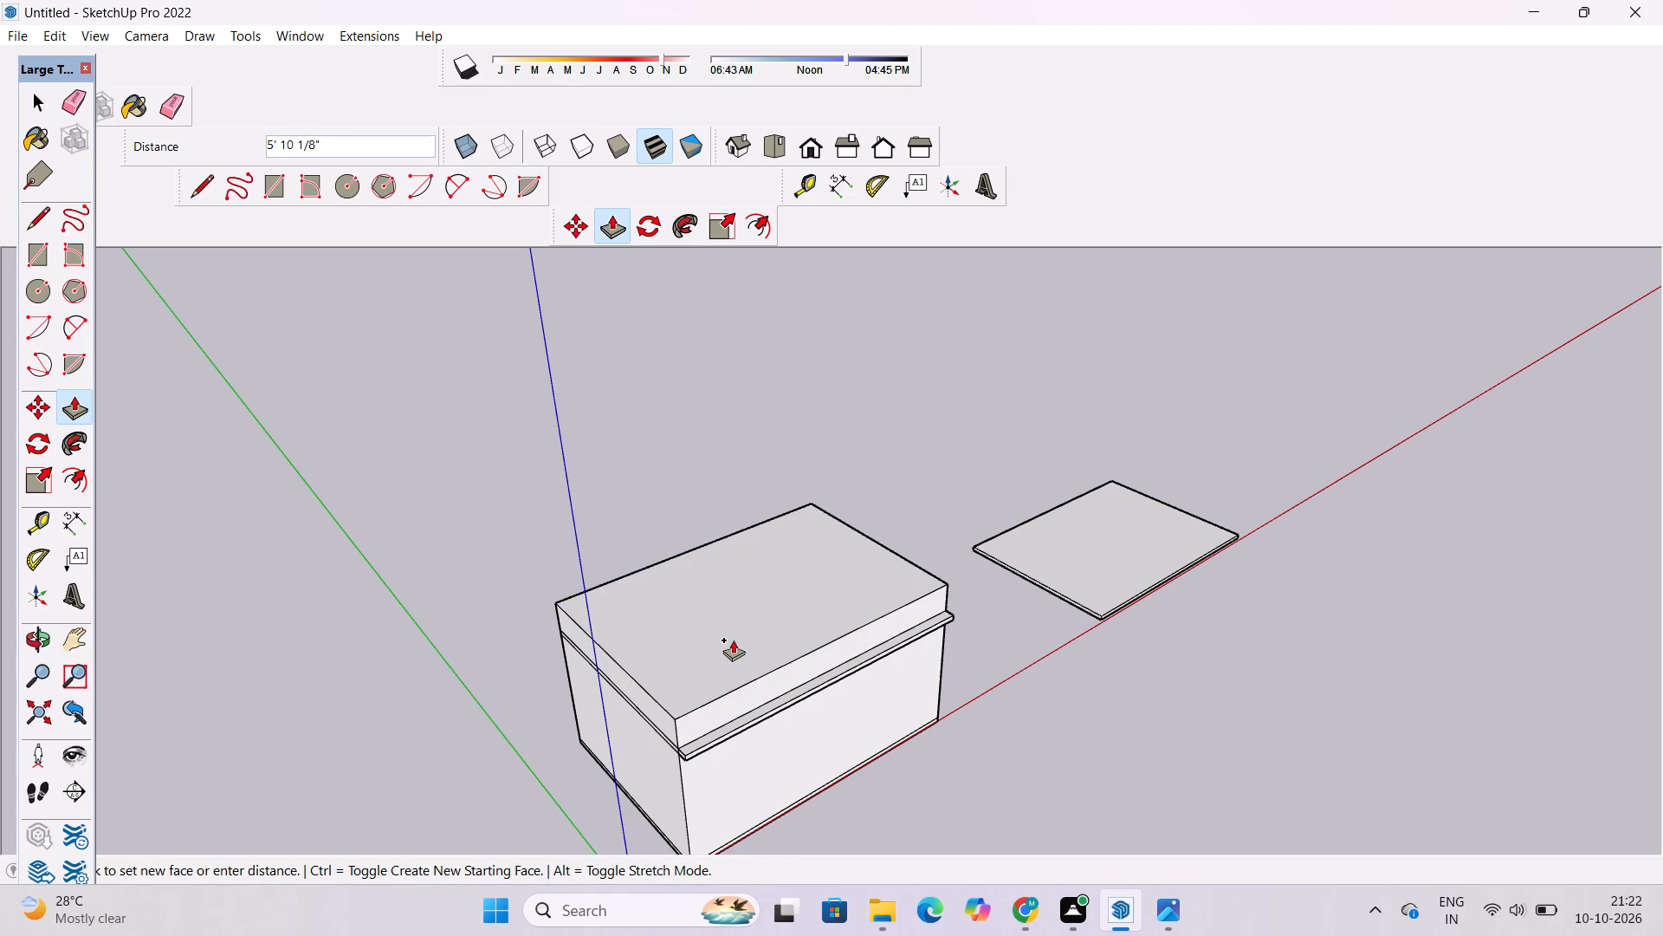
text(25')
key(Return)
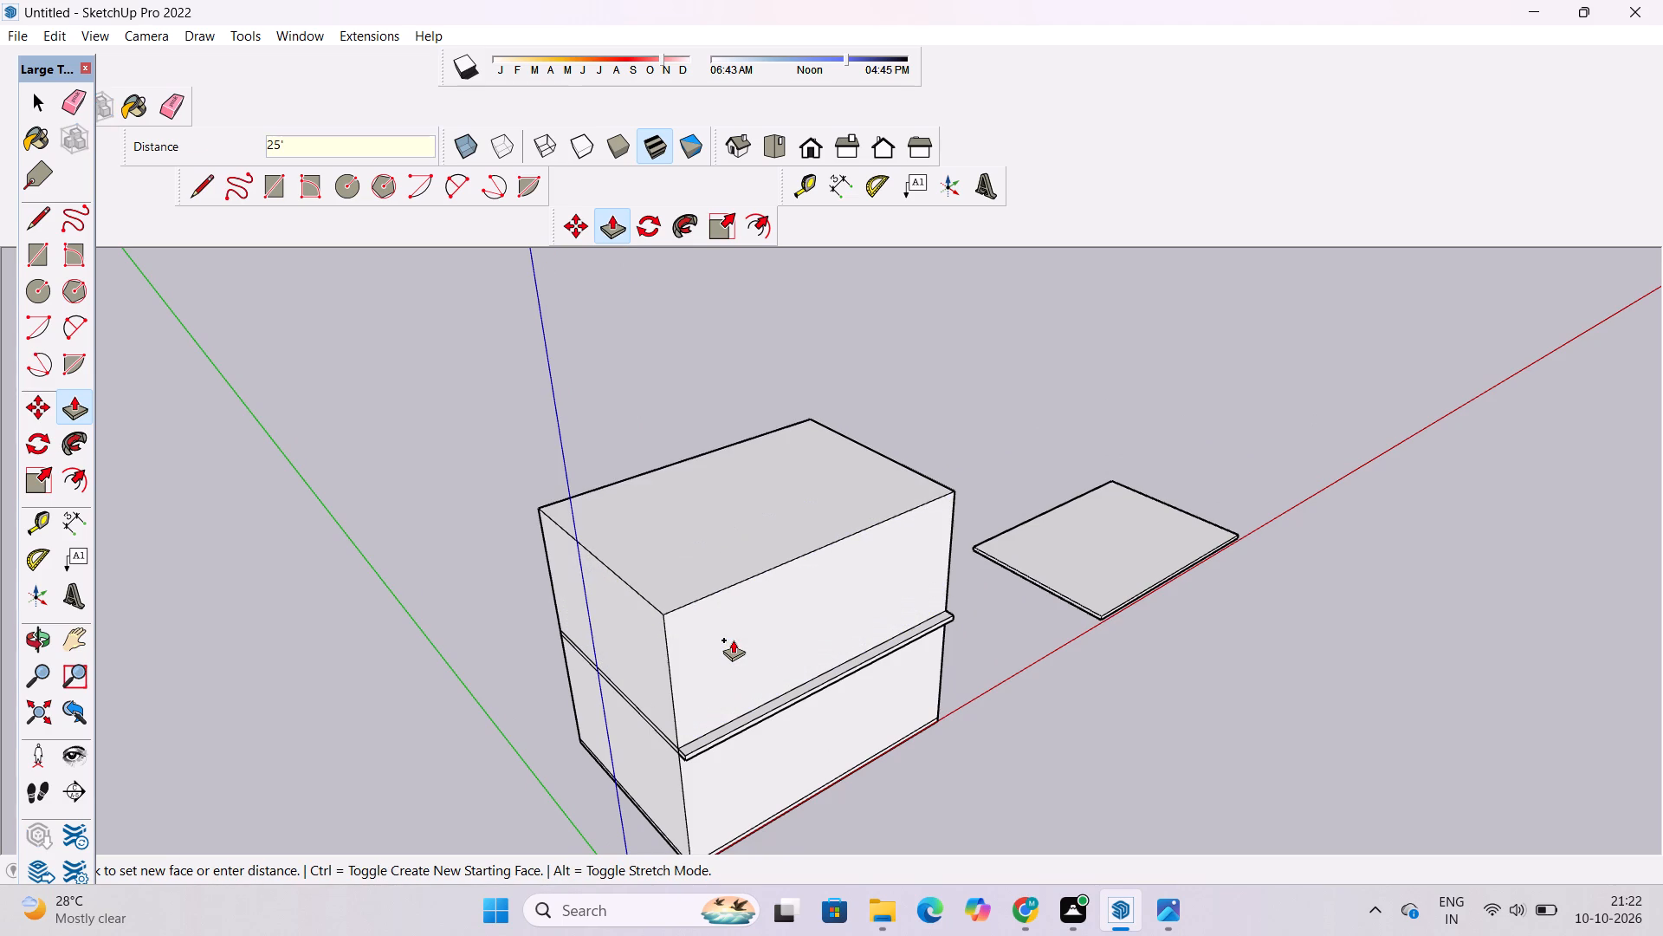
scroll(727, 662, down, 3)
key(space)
Examine the two stacked storeys from the front and the side corners.
text(o)
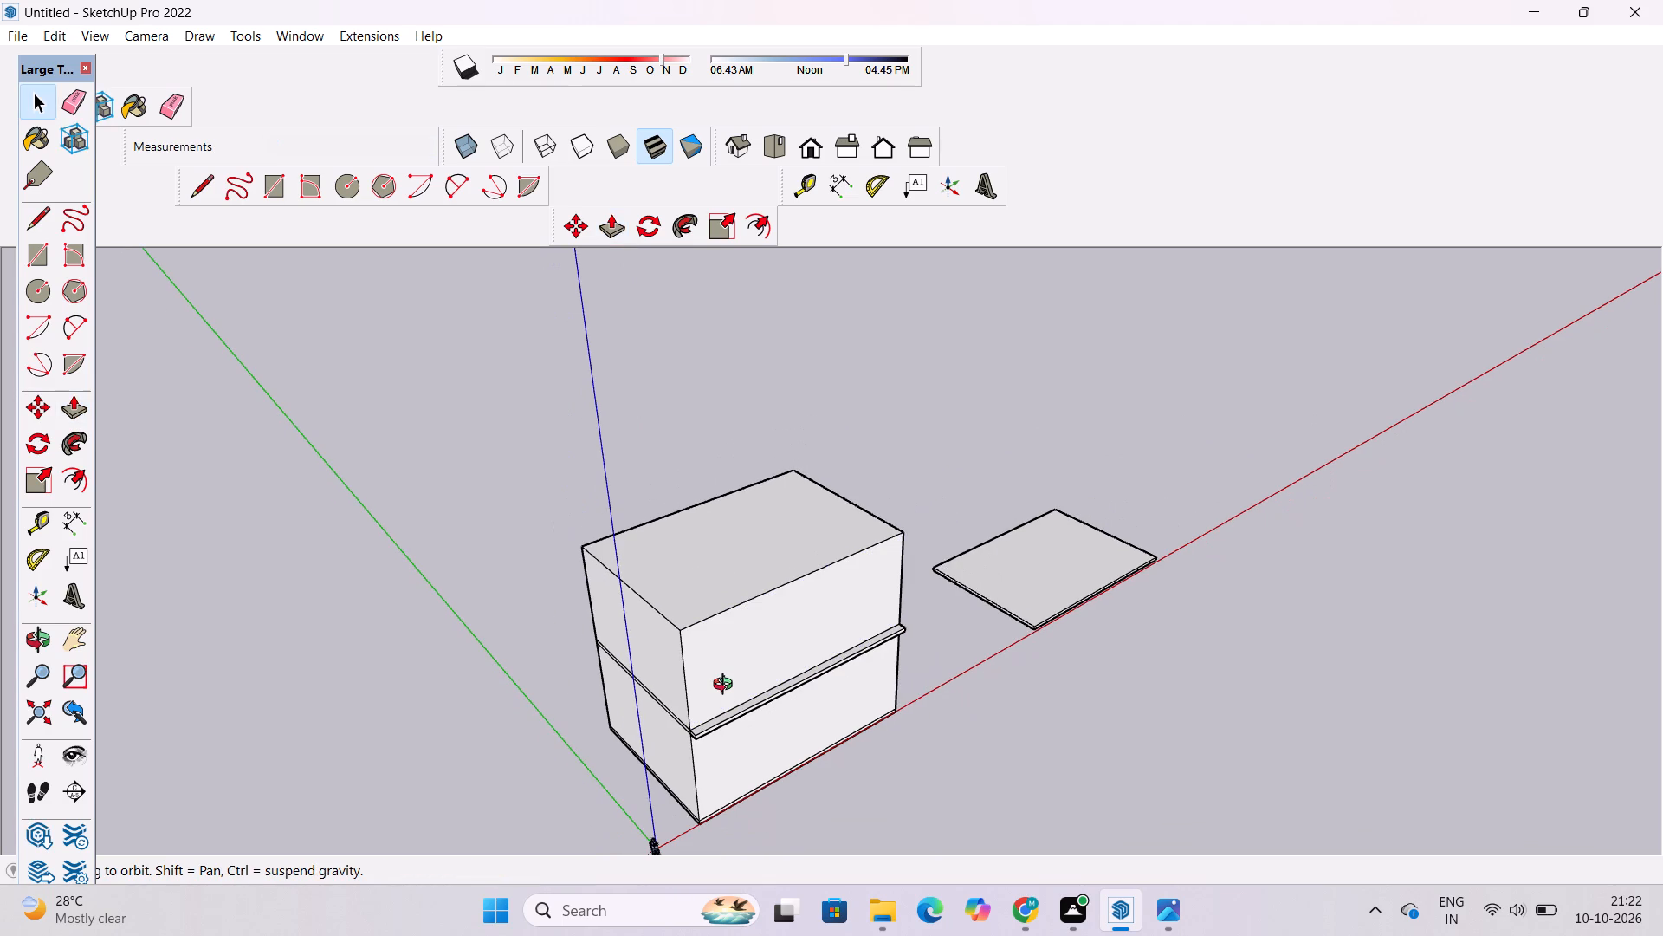
shift+drag(727, 686, 676, 738)
drag(691, 753, 638, 625)
drag(687, 769, 689, 668)
drag(790, 692, 671, 725)
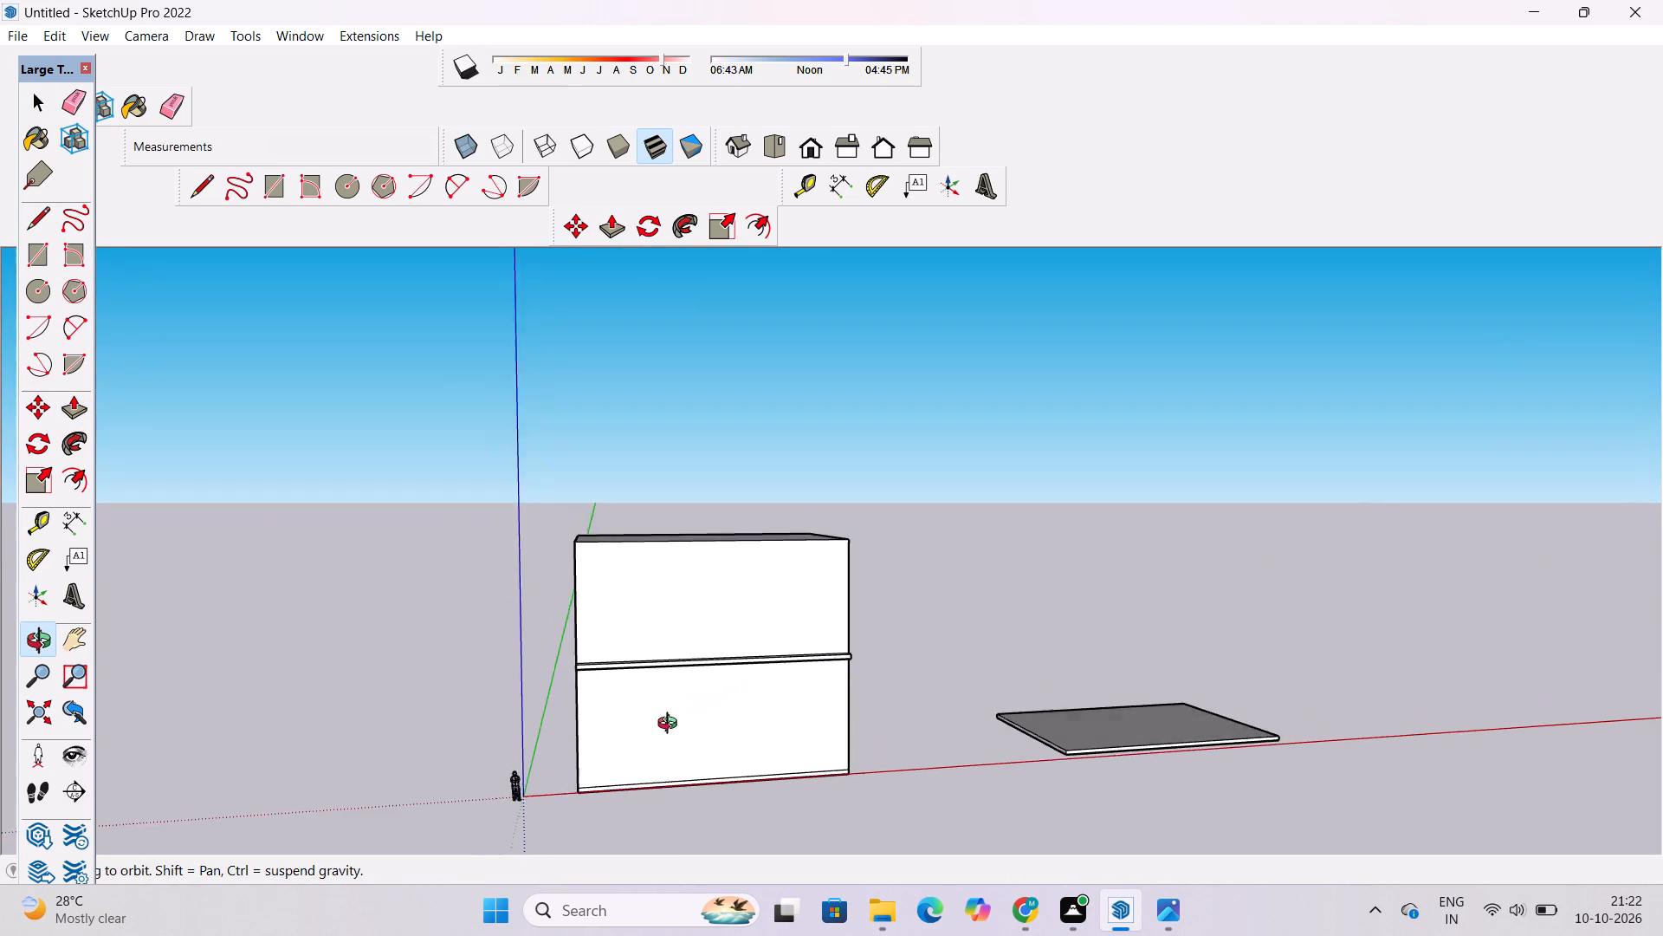
drag(671, 725, 808, 782)
shift+drag(709, 673, 942, 809)
shift+drag(798, 780, 626, 770)
drag(626, 770, 580, 765)
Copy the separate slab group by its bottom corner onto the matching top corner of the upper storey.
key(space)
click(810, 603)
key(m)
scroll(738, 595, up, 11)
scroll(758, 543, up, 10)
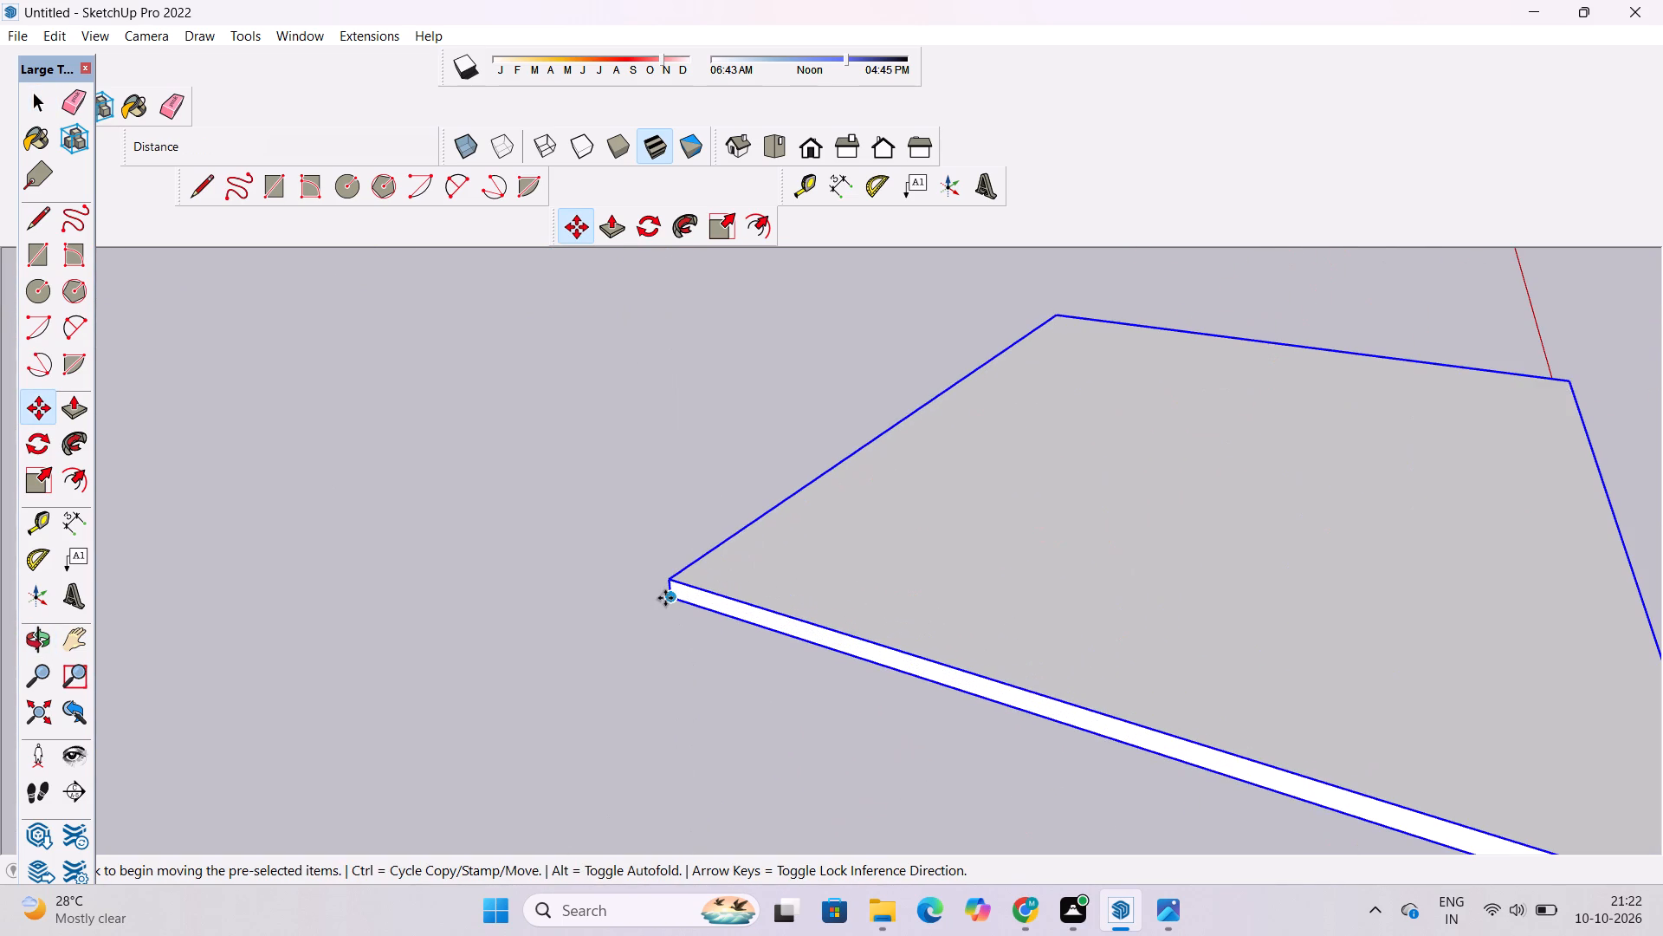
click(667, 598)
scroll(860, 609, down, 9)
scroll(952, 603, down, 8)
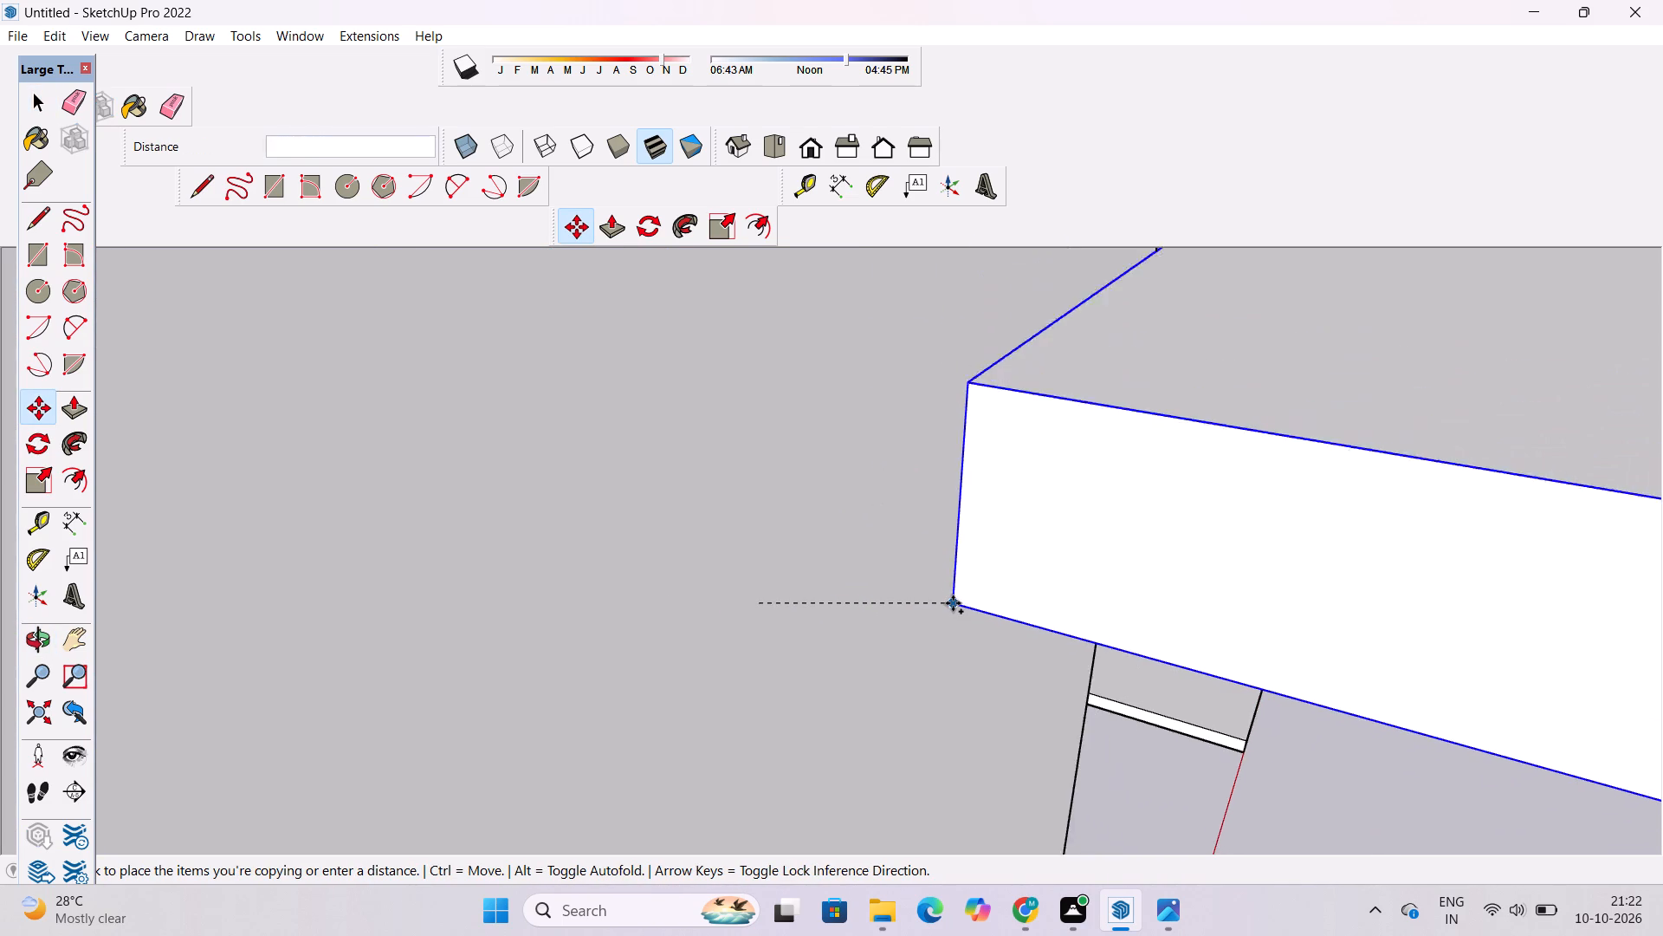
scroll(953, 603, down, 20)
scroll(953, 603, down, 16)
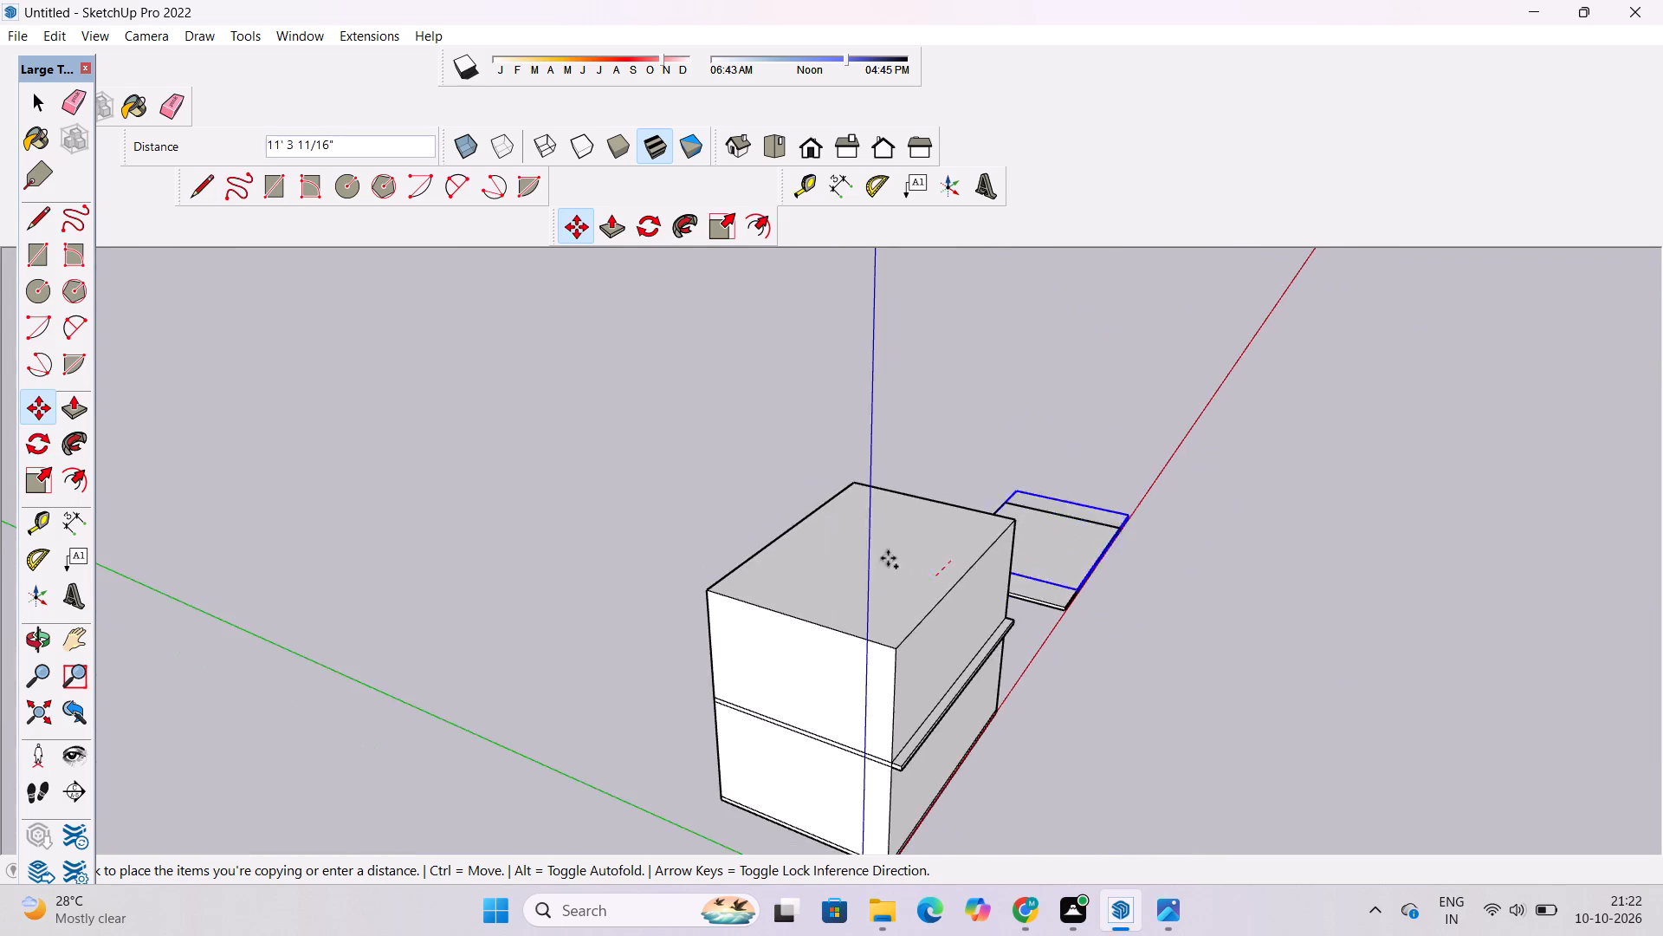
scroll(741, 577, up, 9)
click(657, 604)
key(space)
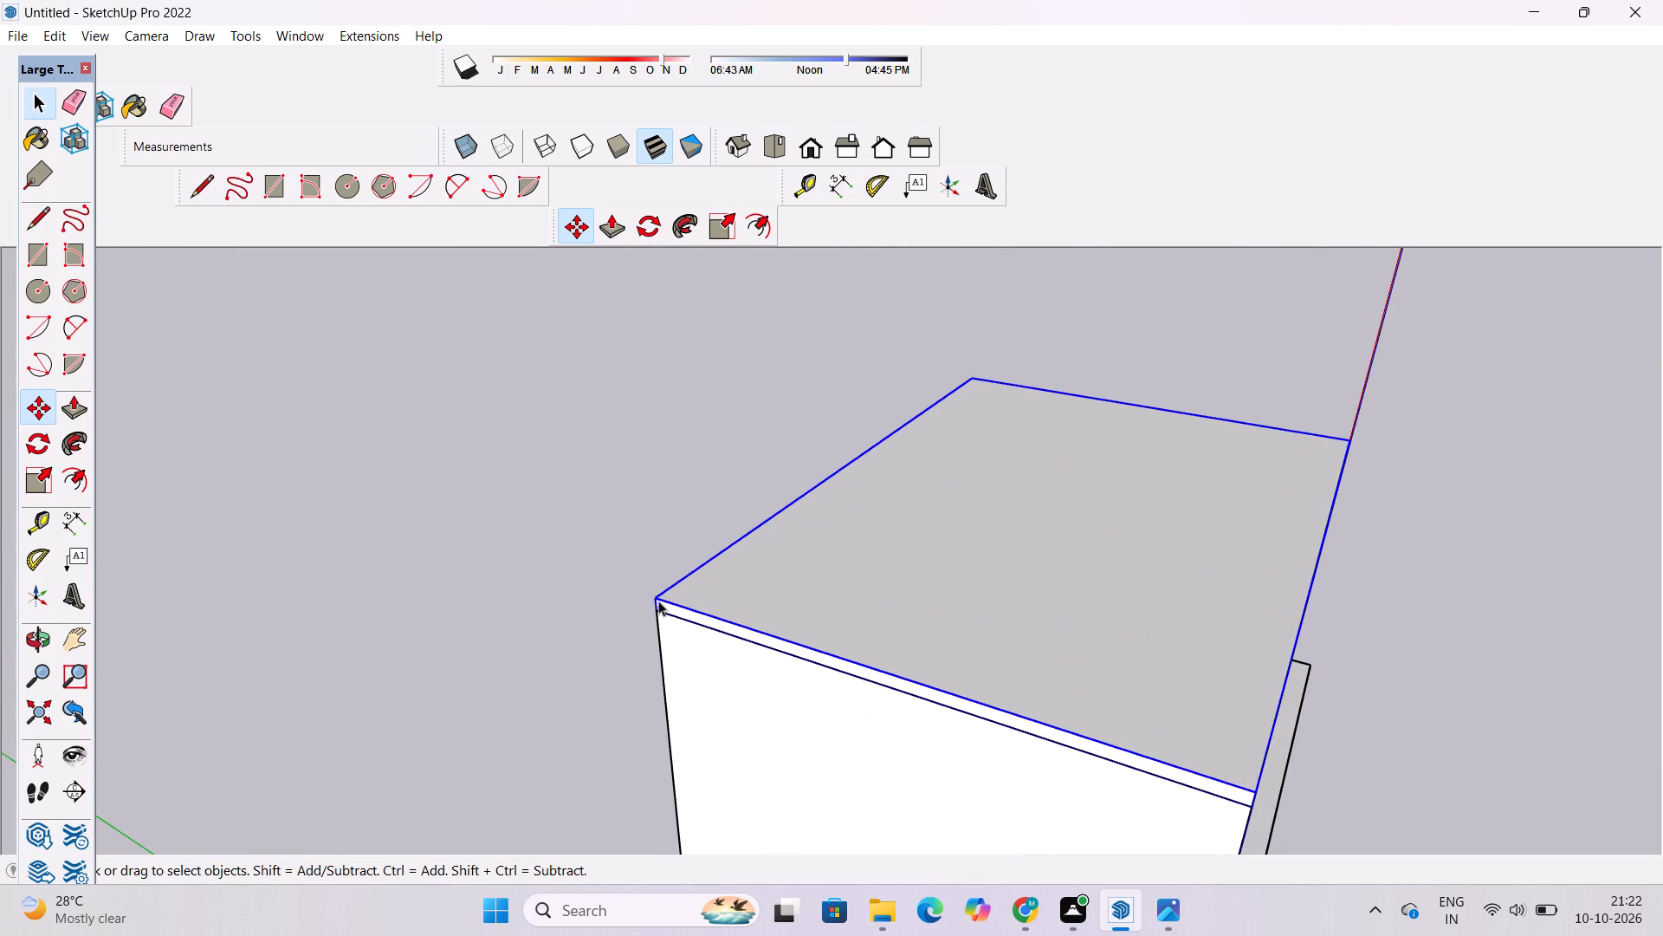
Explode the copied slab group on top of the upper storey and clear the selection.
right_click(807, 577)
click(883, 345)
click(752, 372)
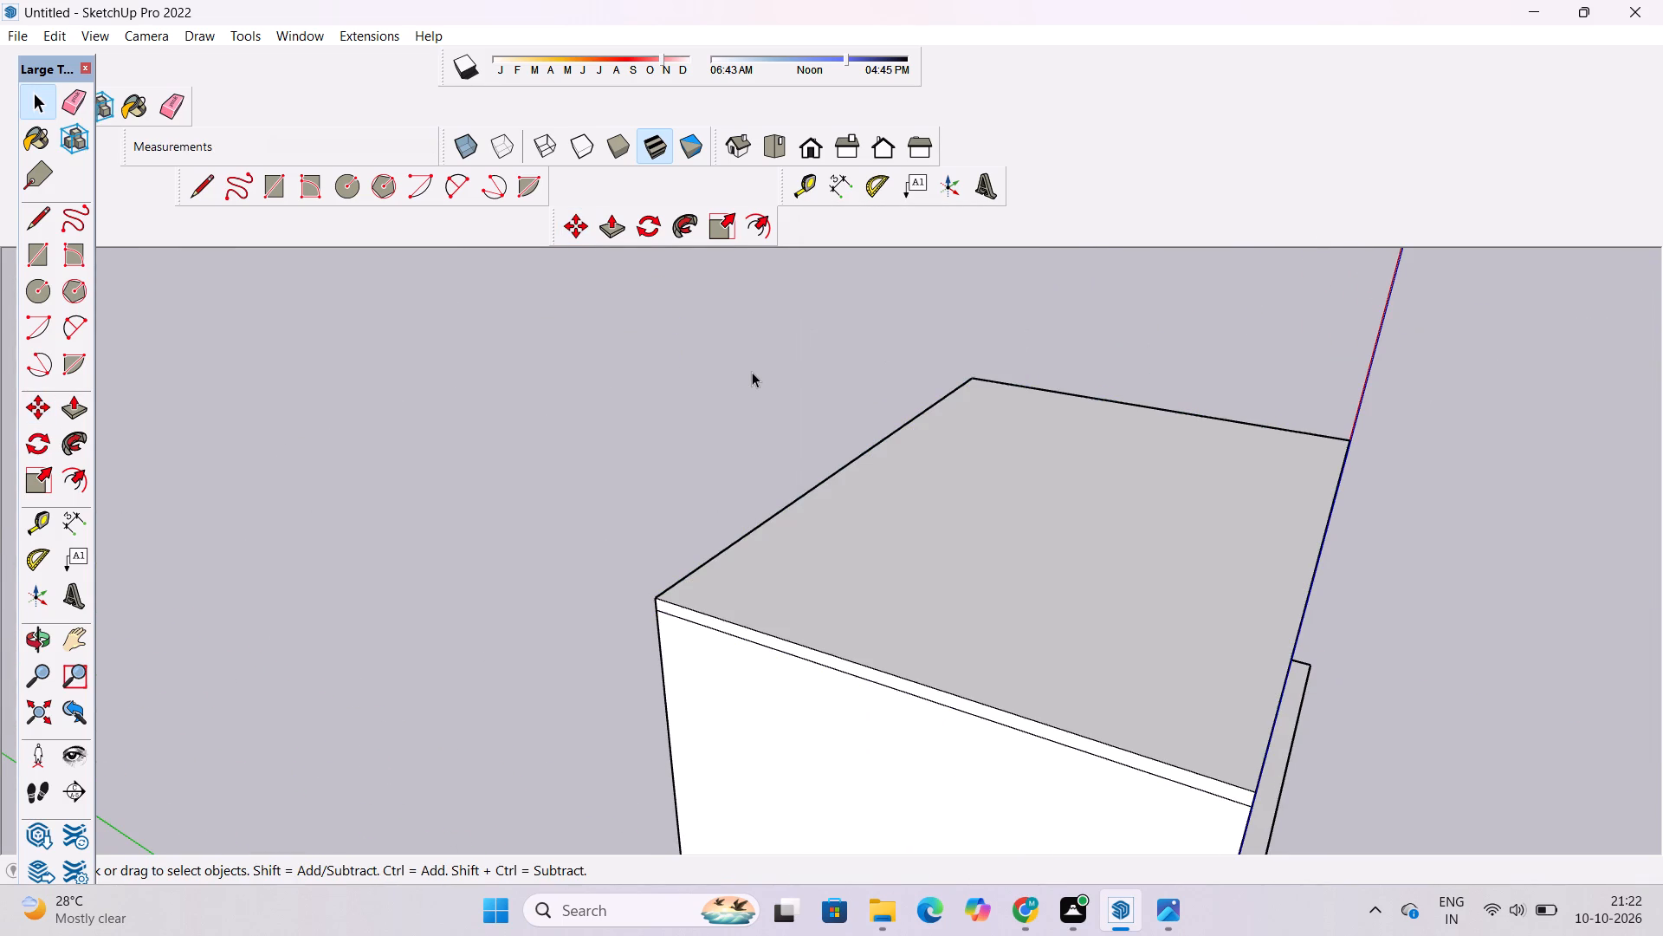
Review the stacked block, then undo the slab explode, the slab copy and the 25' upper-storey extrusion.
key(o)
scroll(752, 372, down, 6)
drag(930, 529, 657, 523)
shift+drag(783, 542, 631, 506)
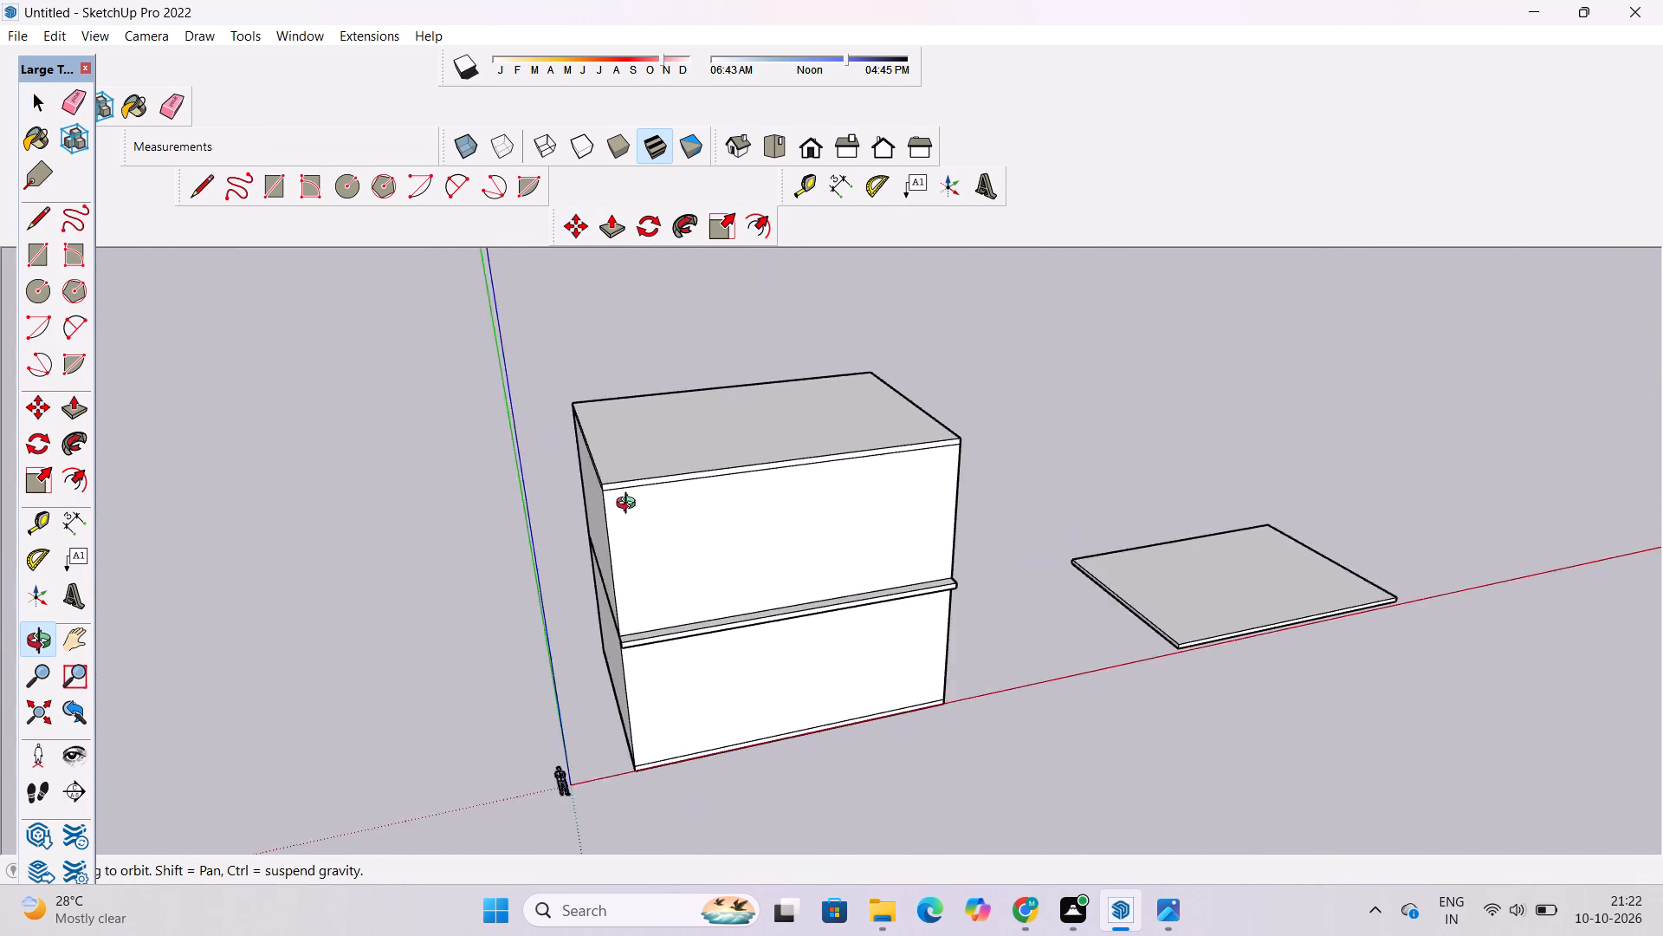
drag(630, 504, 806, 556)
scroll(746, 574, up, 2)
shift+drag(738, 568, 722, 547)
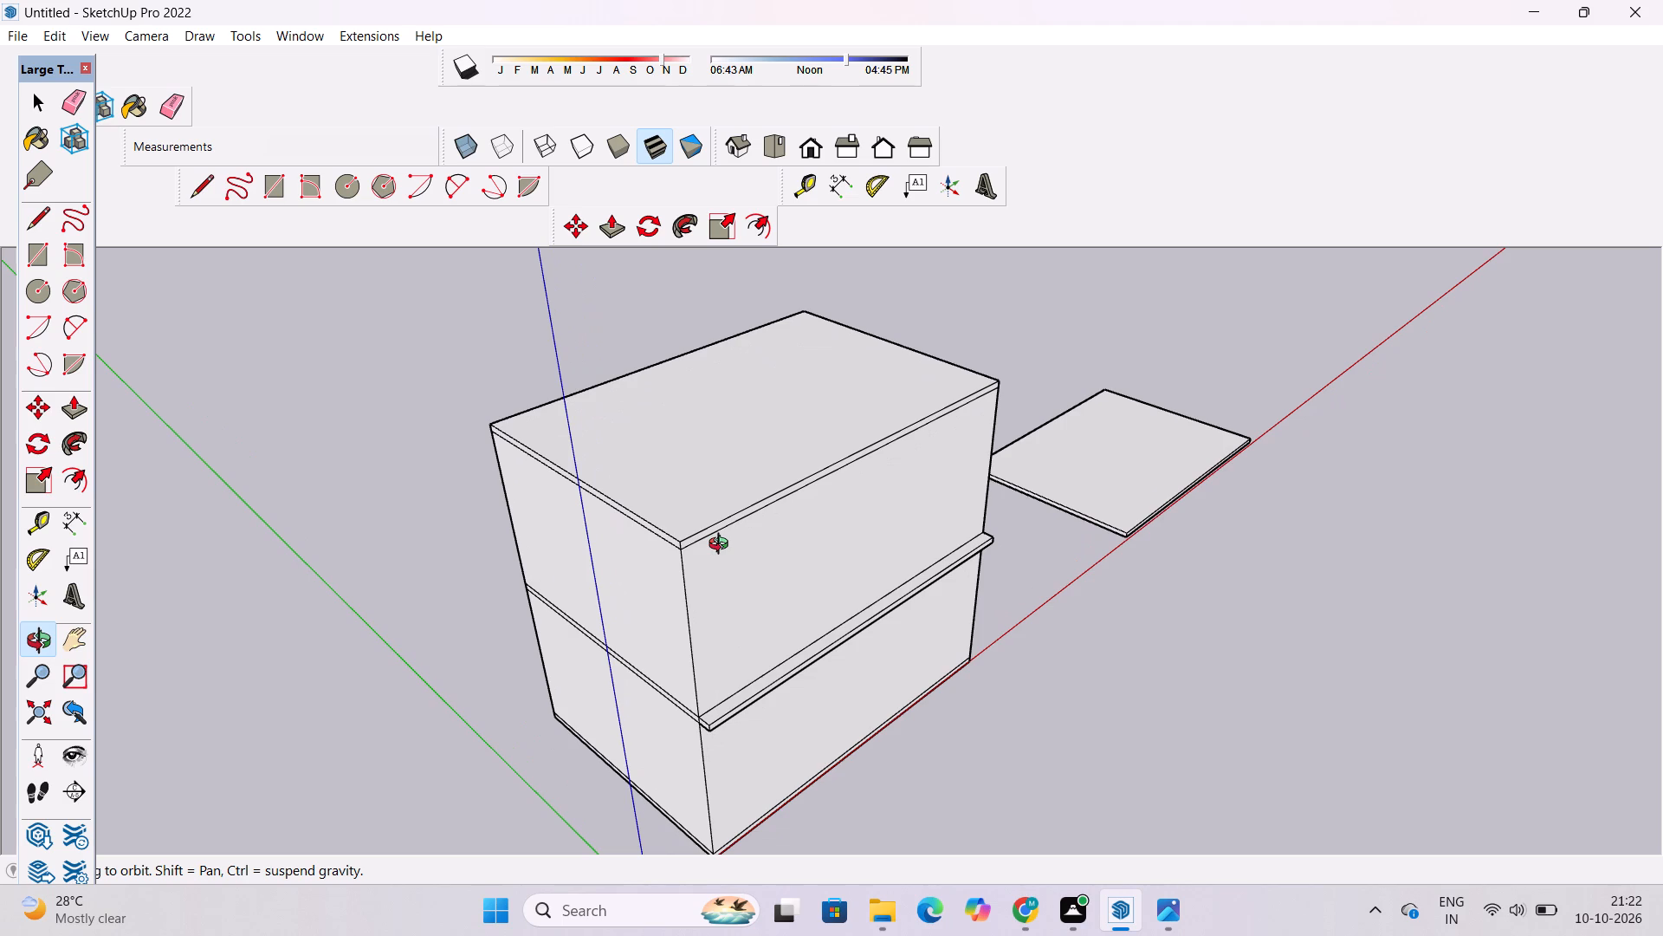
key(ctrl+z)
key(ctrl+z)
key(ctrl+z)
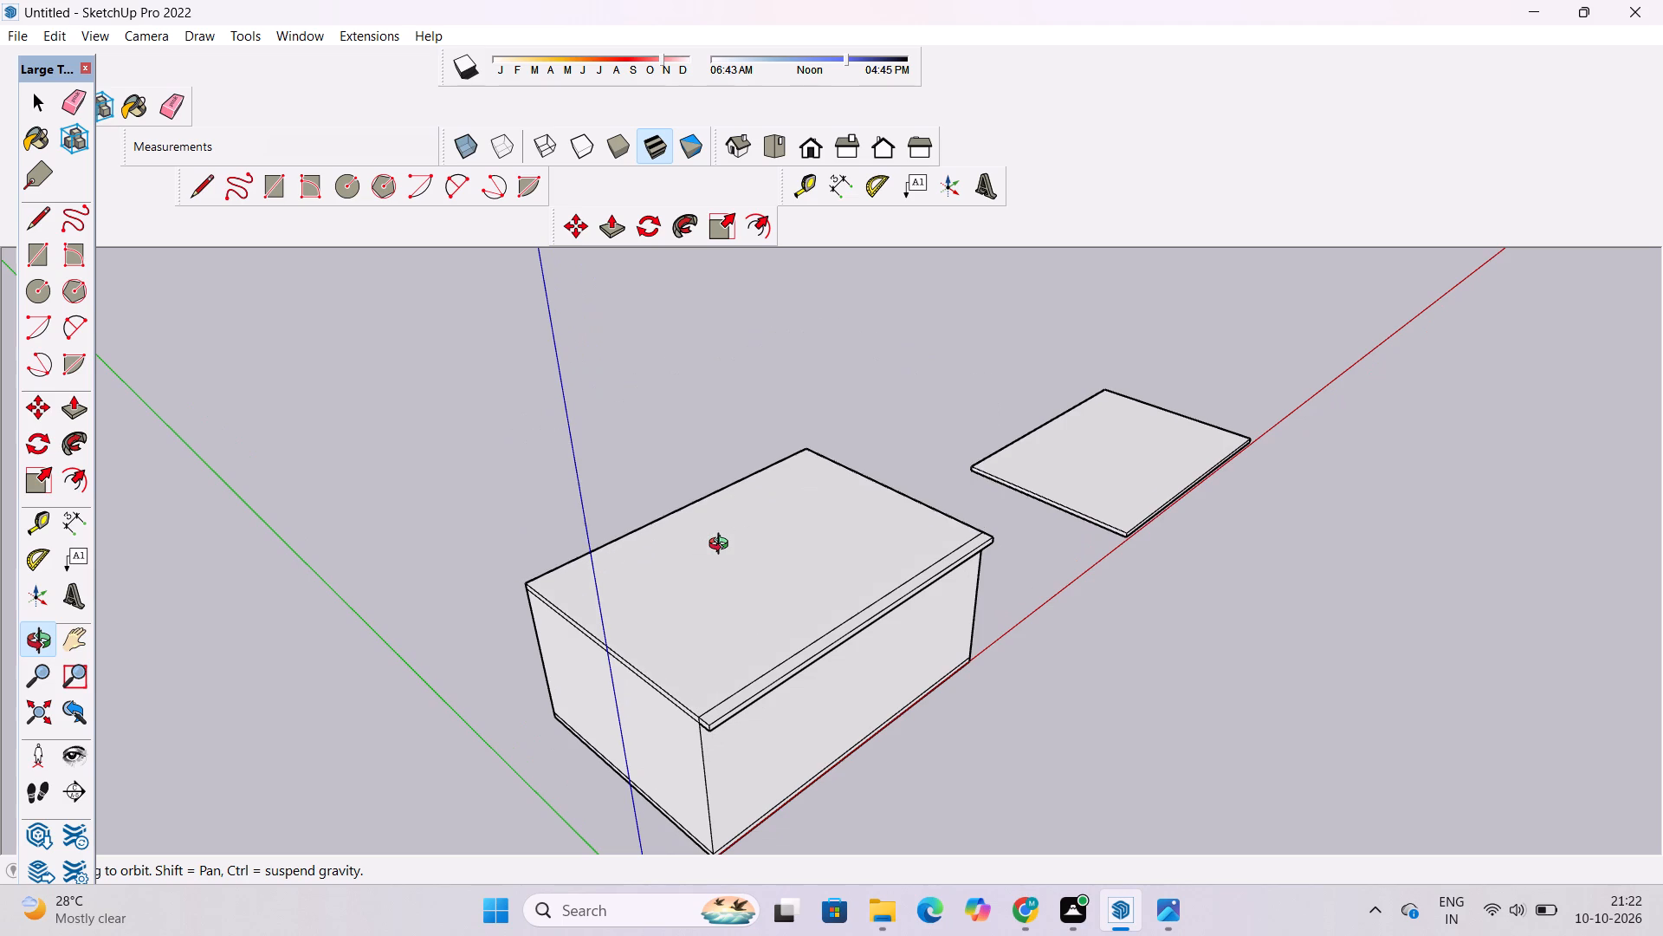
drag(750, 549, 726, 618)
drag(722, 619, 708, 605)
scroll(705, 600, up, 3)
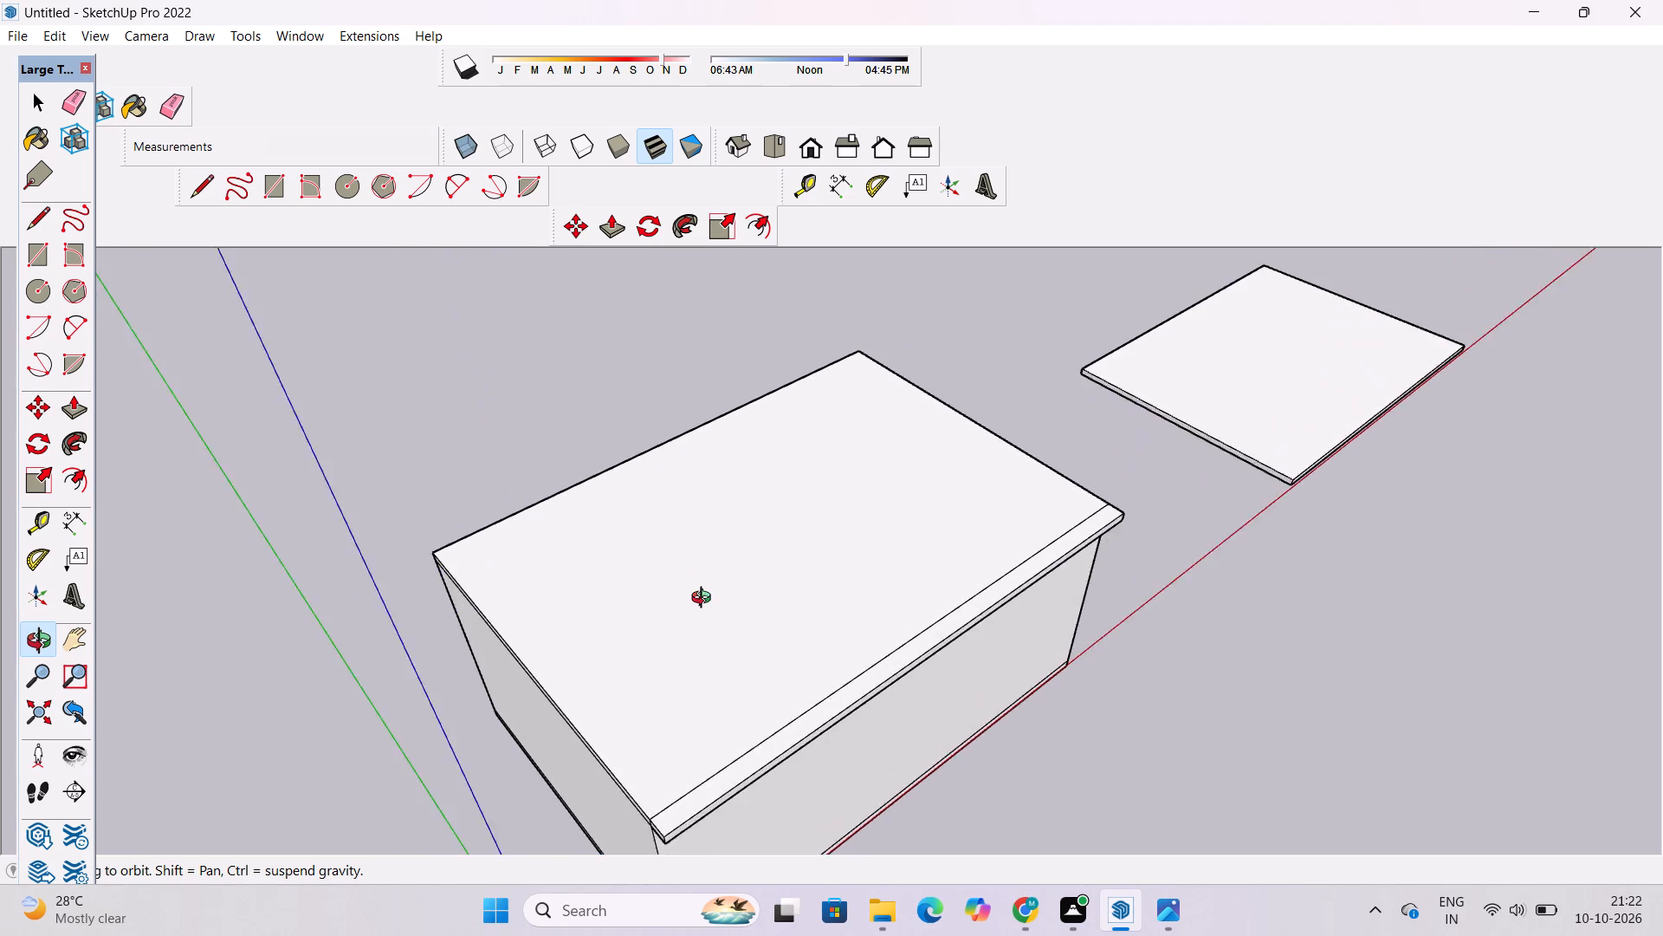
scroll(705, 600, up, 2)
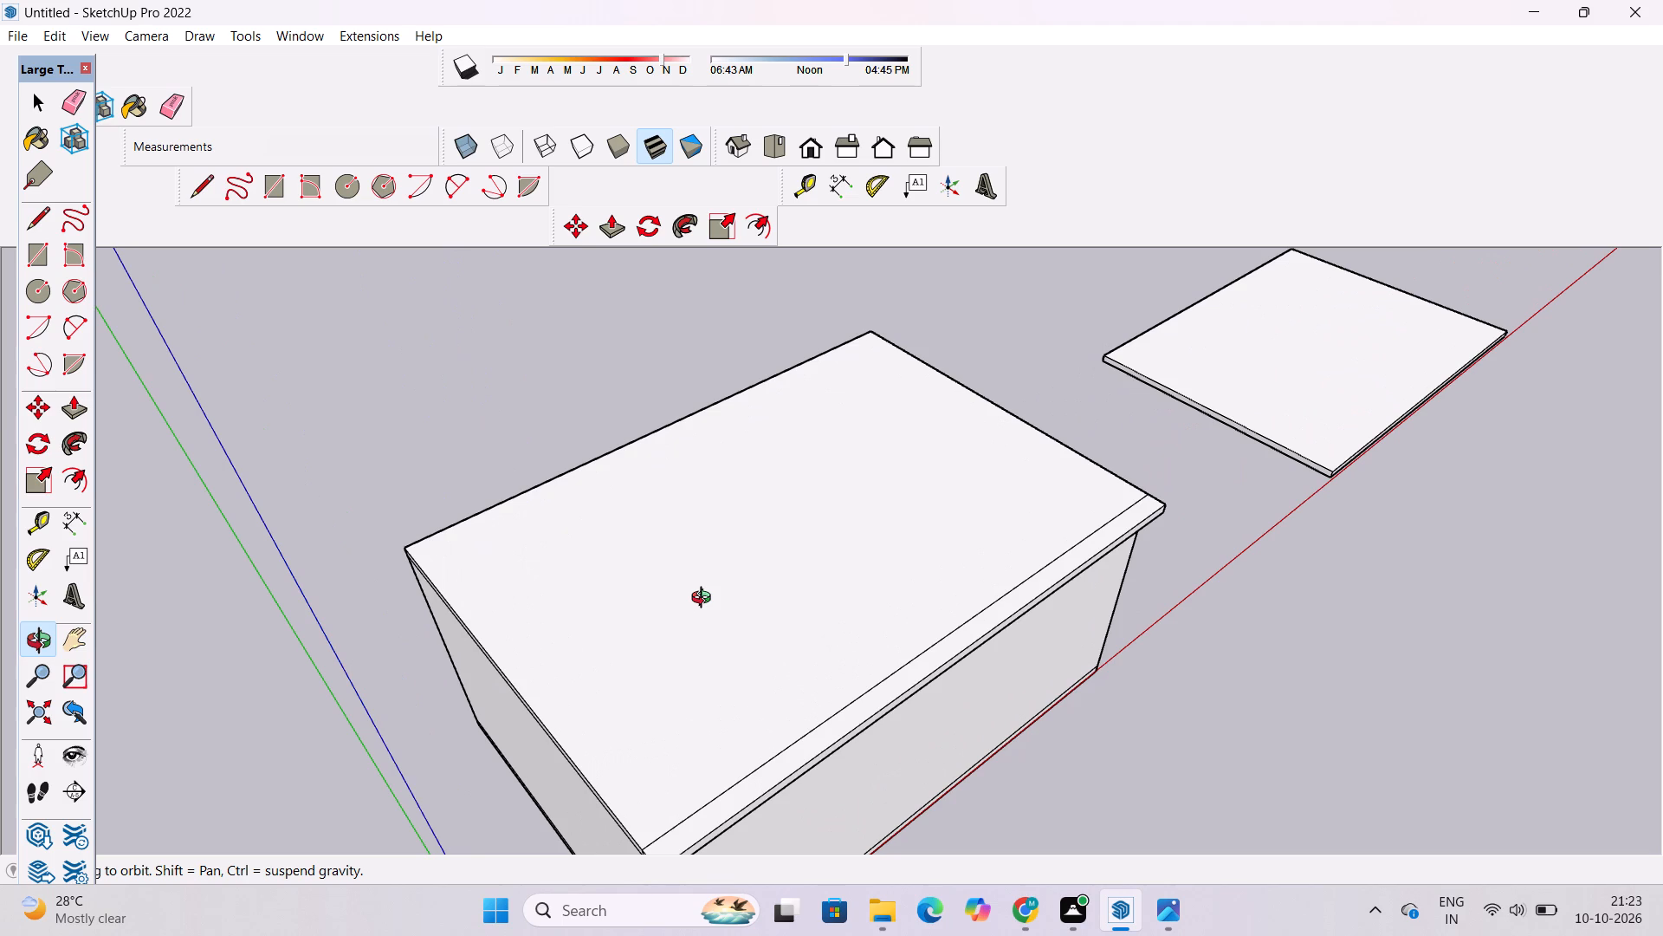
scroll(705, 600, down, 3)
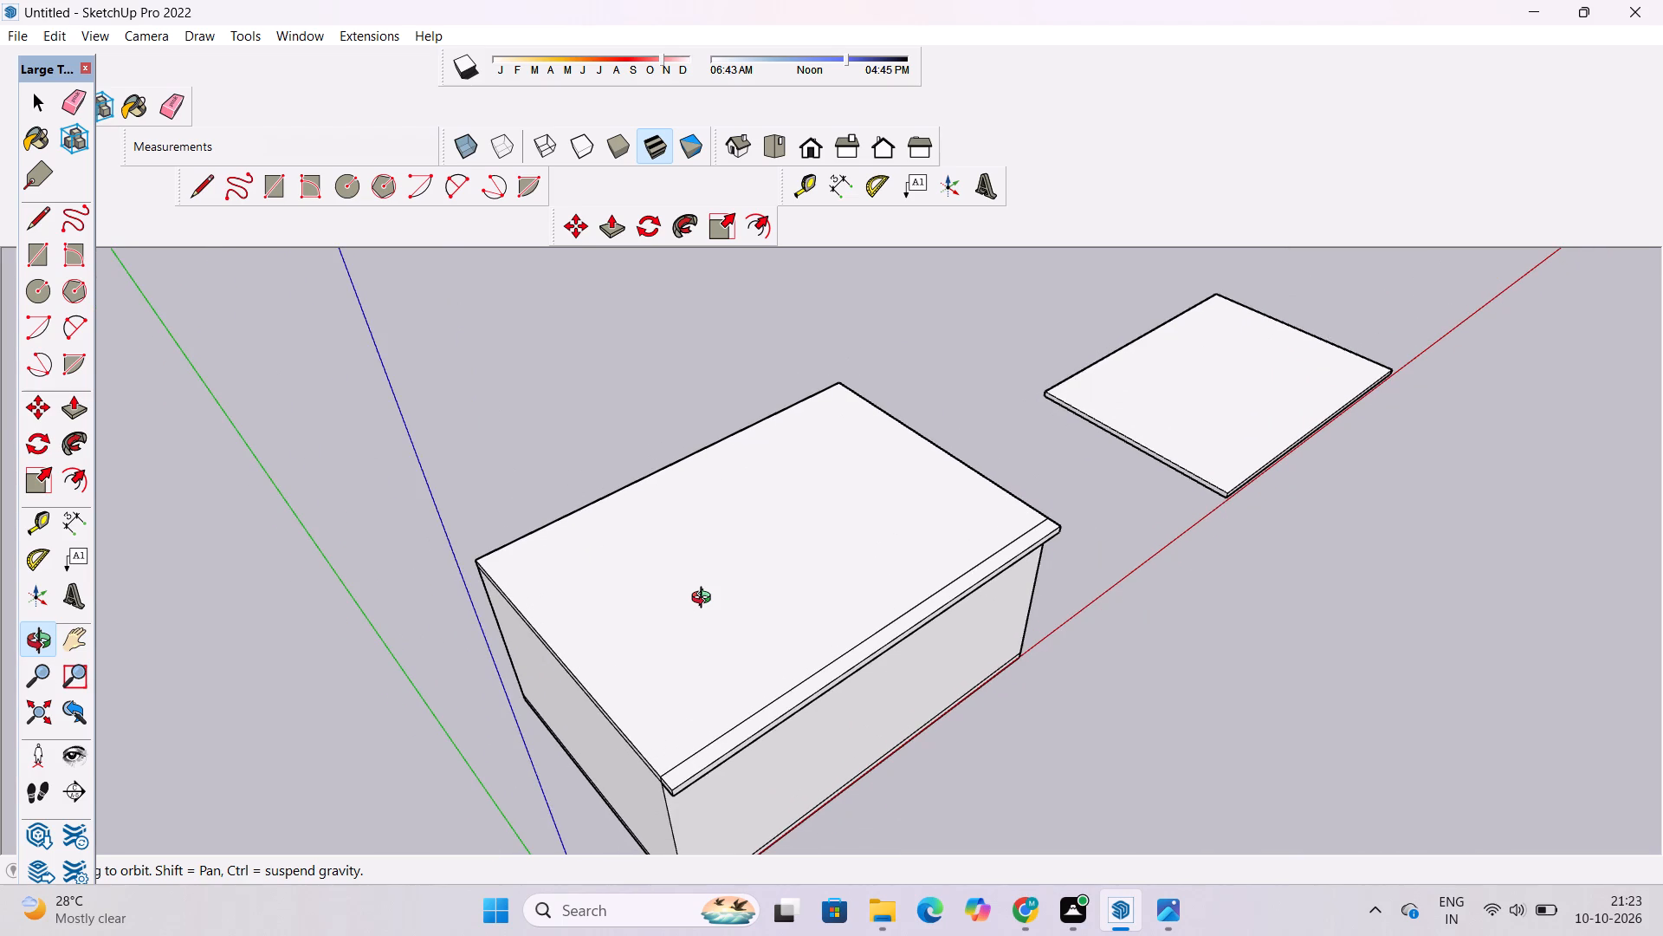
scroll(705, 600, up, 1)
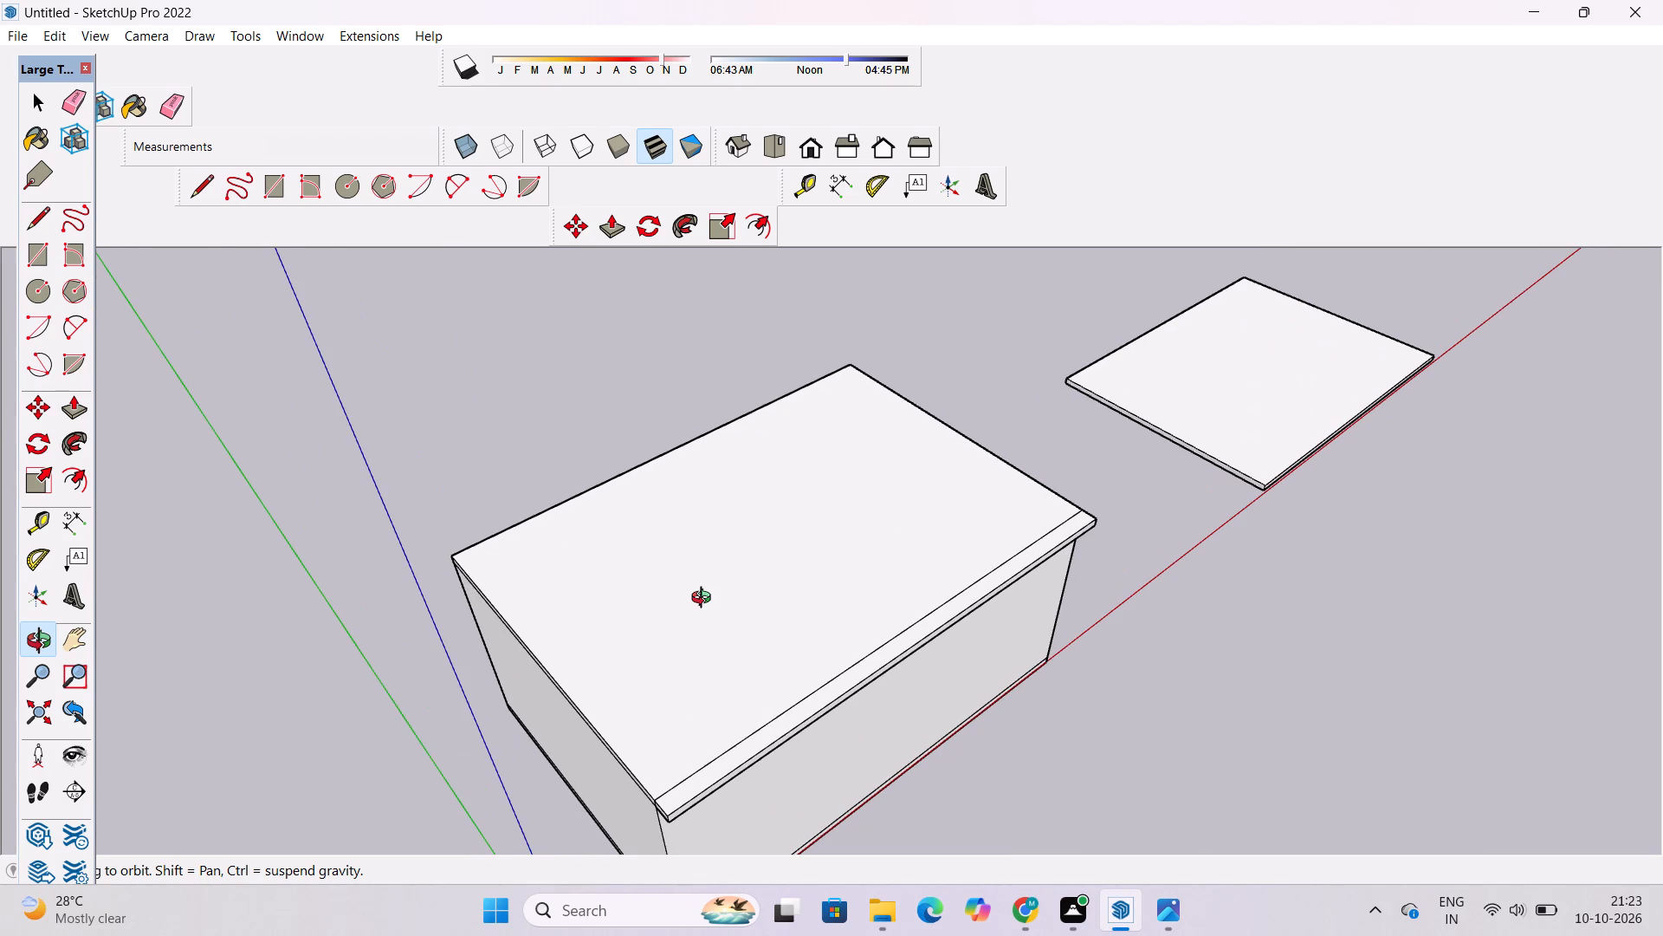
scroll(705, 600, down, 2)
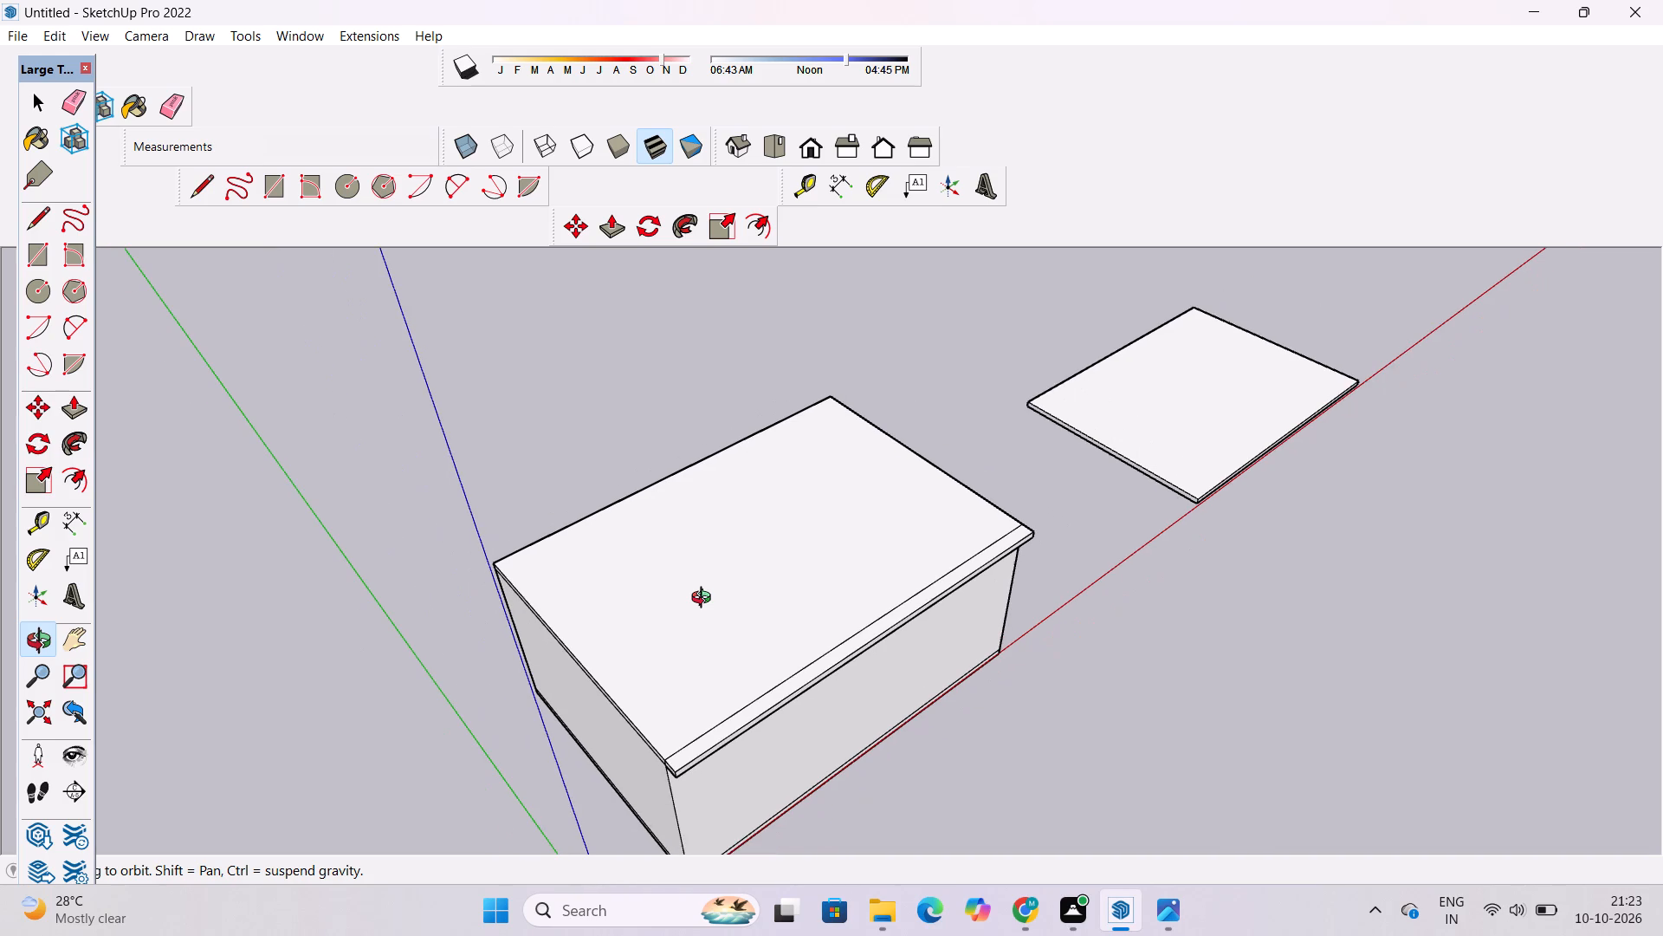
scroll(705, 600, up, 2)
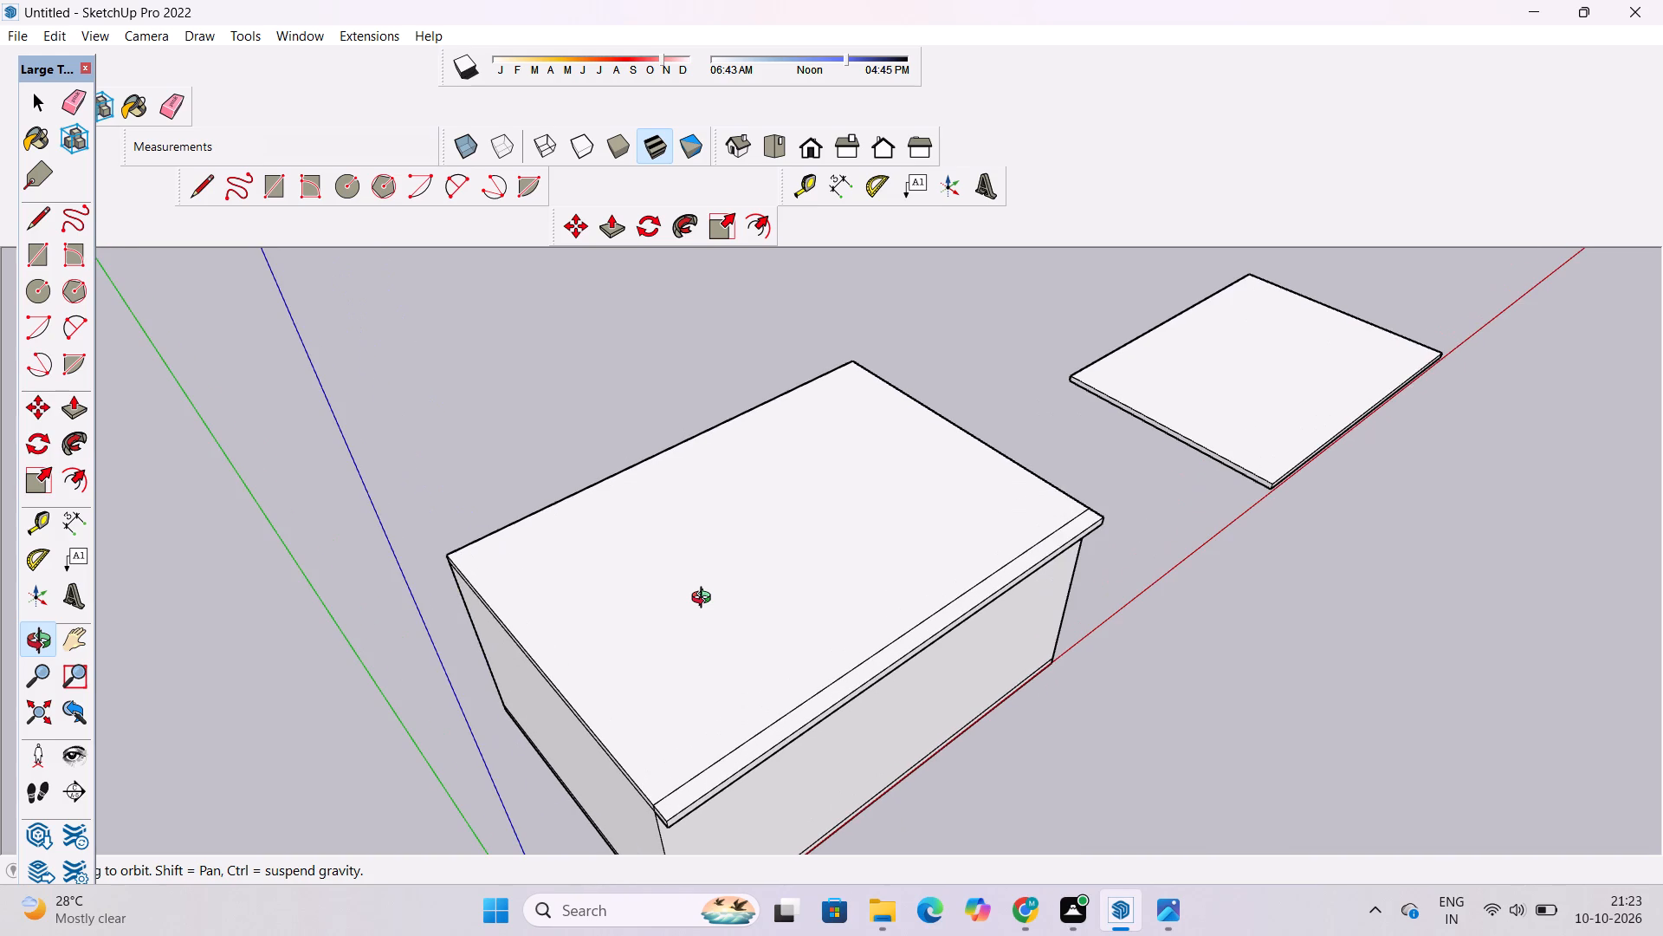
Examine the ground-floor block and its slab overhang from above and from the front.
scroll(705, 600, down, 2)
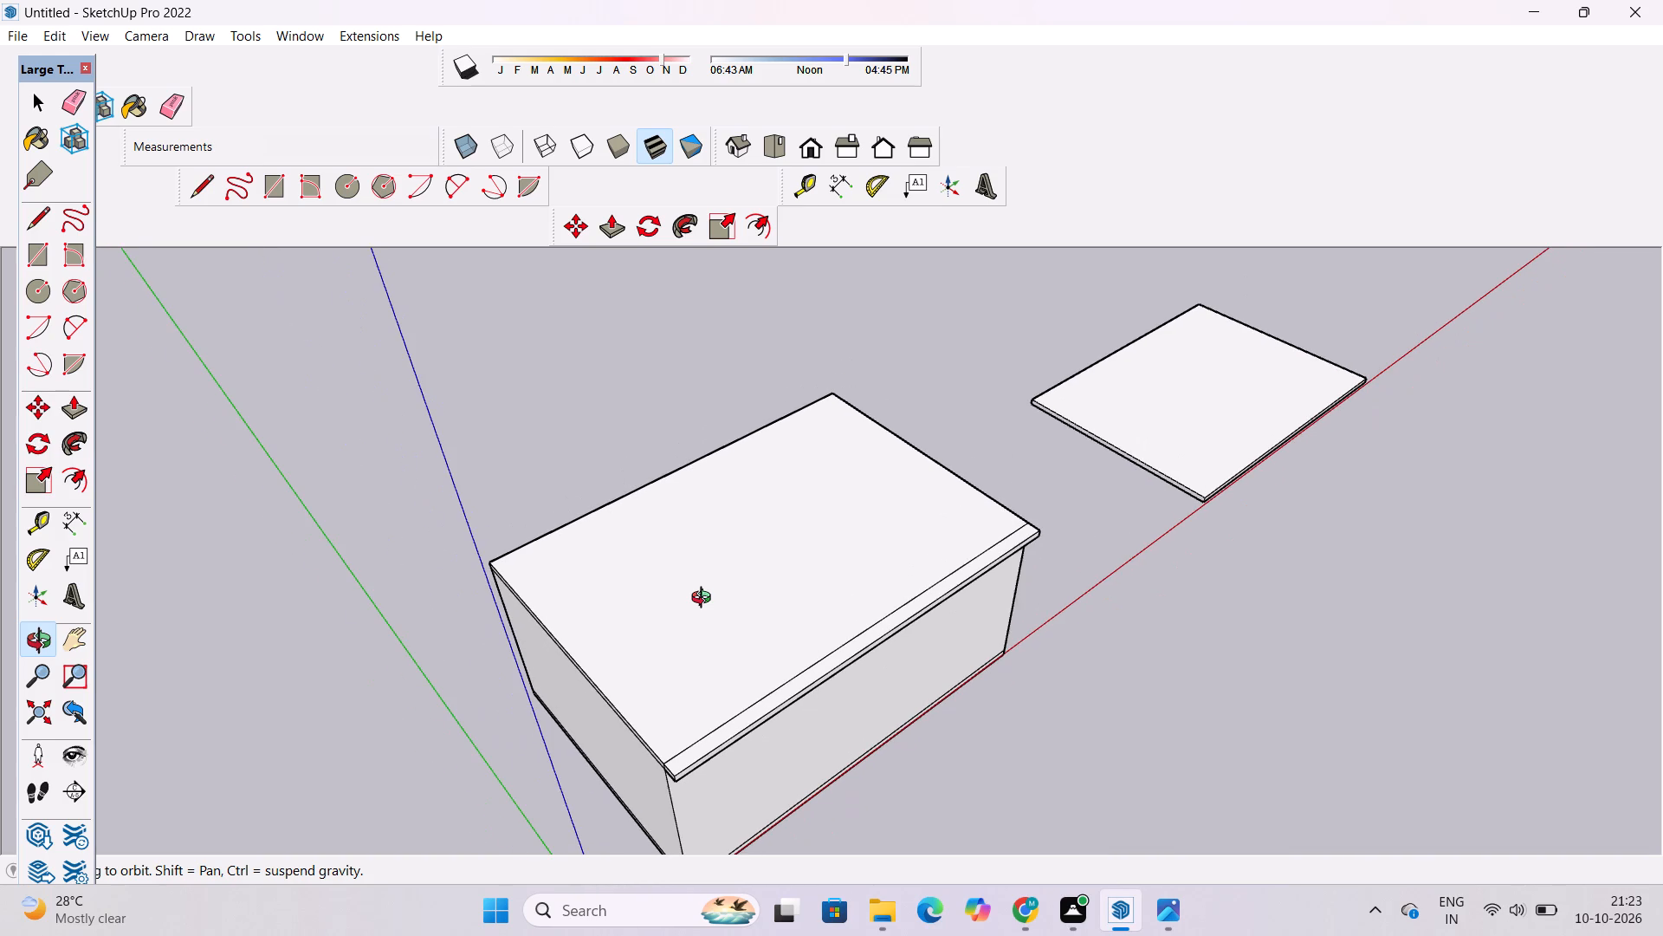
scroll(705, 600, down, 5)
drag(756, 660, 742, 668)
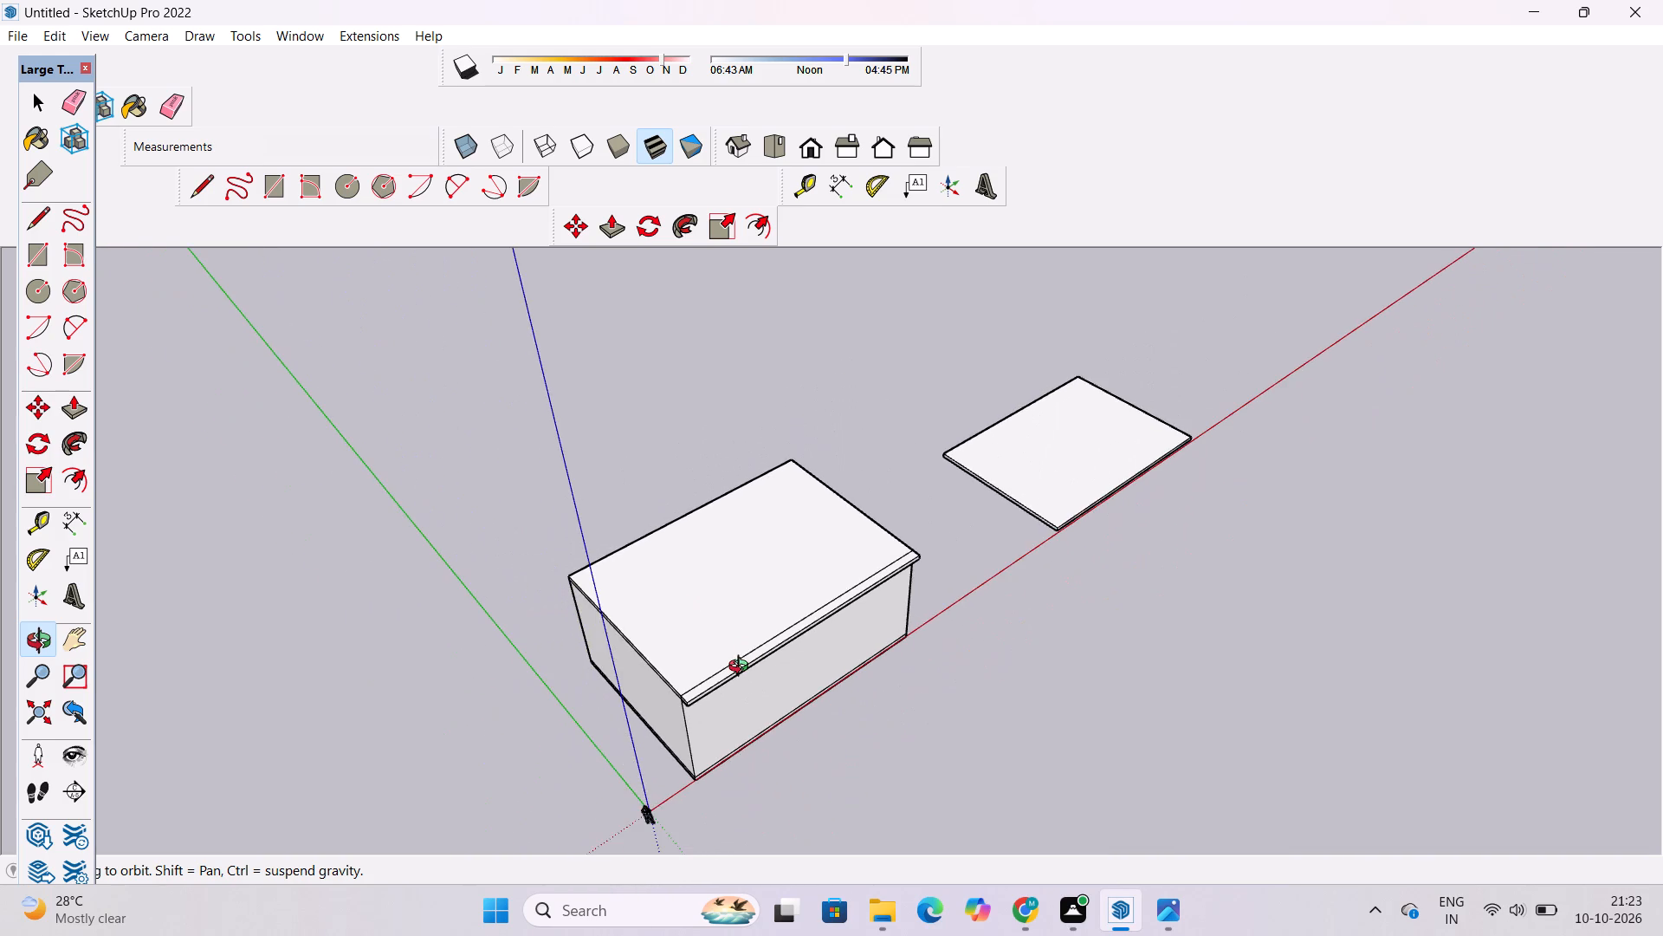
drag(742, 668, 703, 678)
scroll(712, 645, up, 4)
drag(768, 660, 614, 664)
drag(651, 653, 575, 692)
click(601, 671)
key(t)
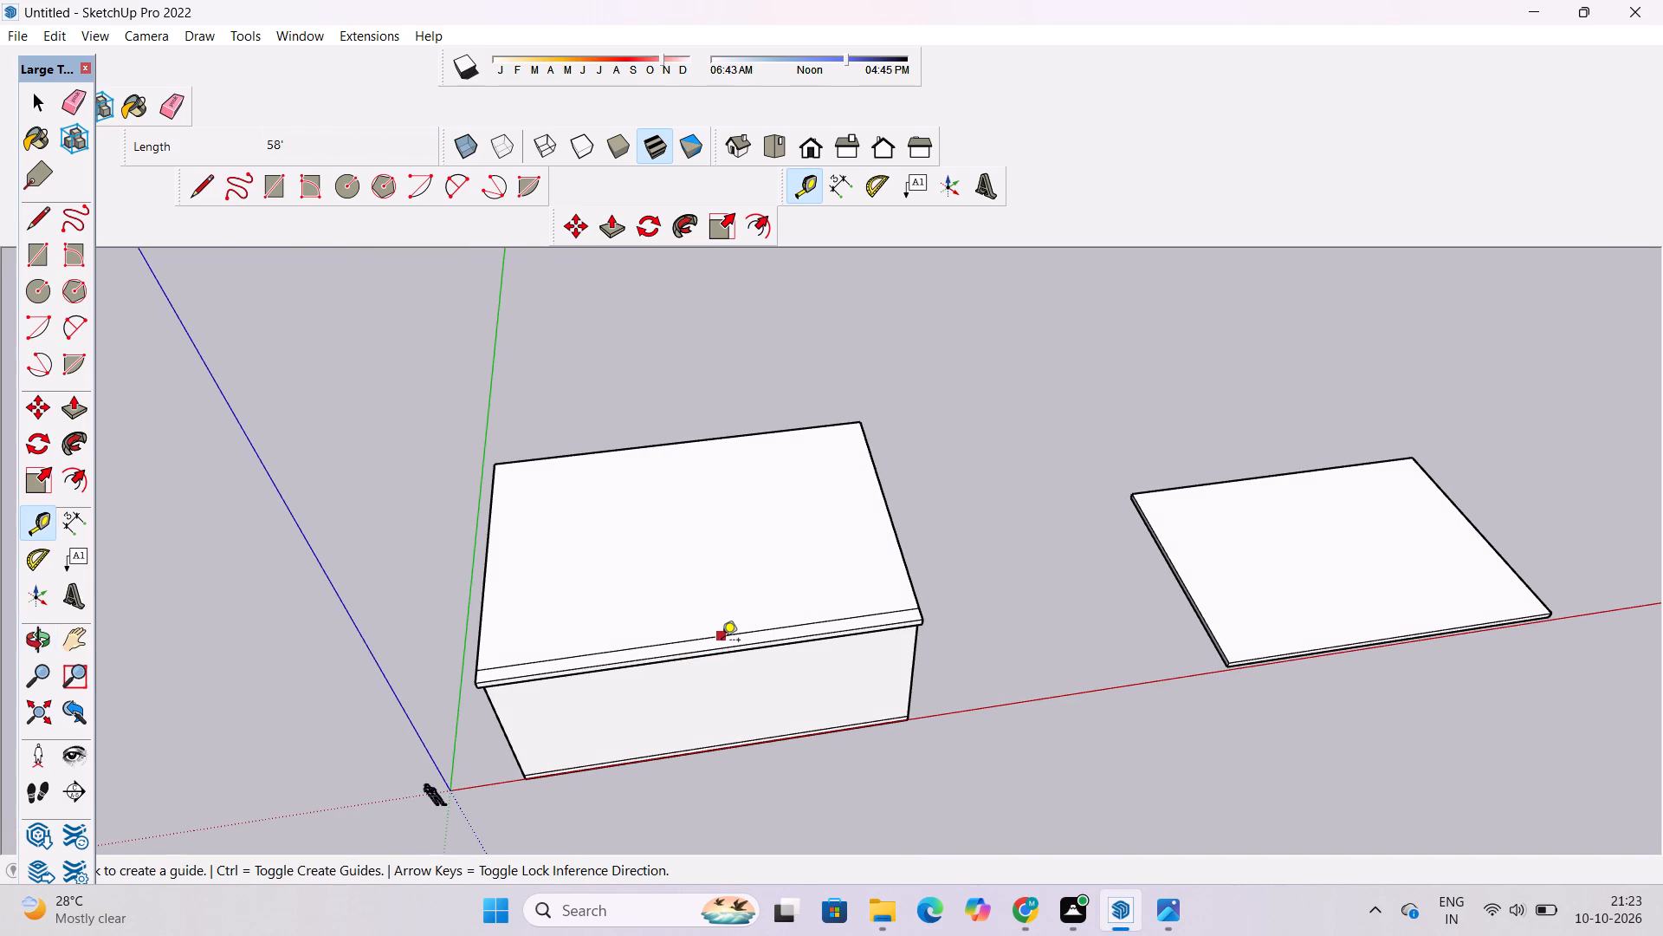
scroll(721, 638, up, 2)
key(space)
Extend the ground-floor slab's front edge outward by another 1' with Push/Pull.
text(o)
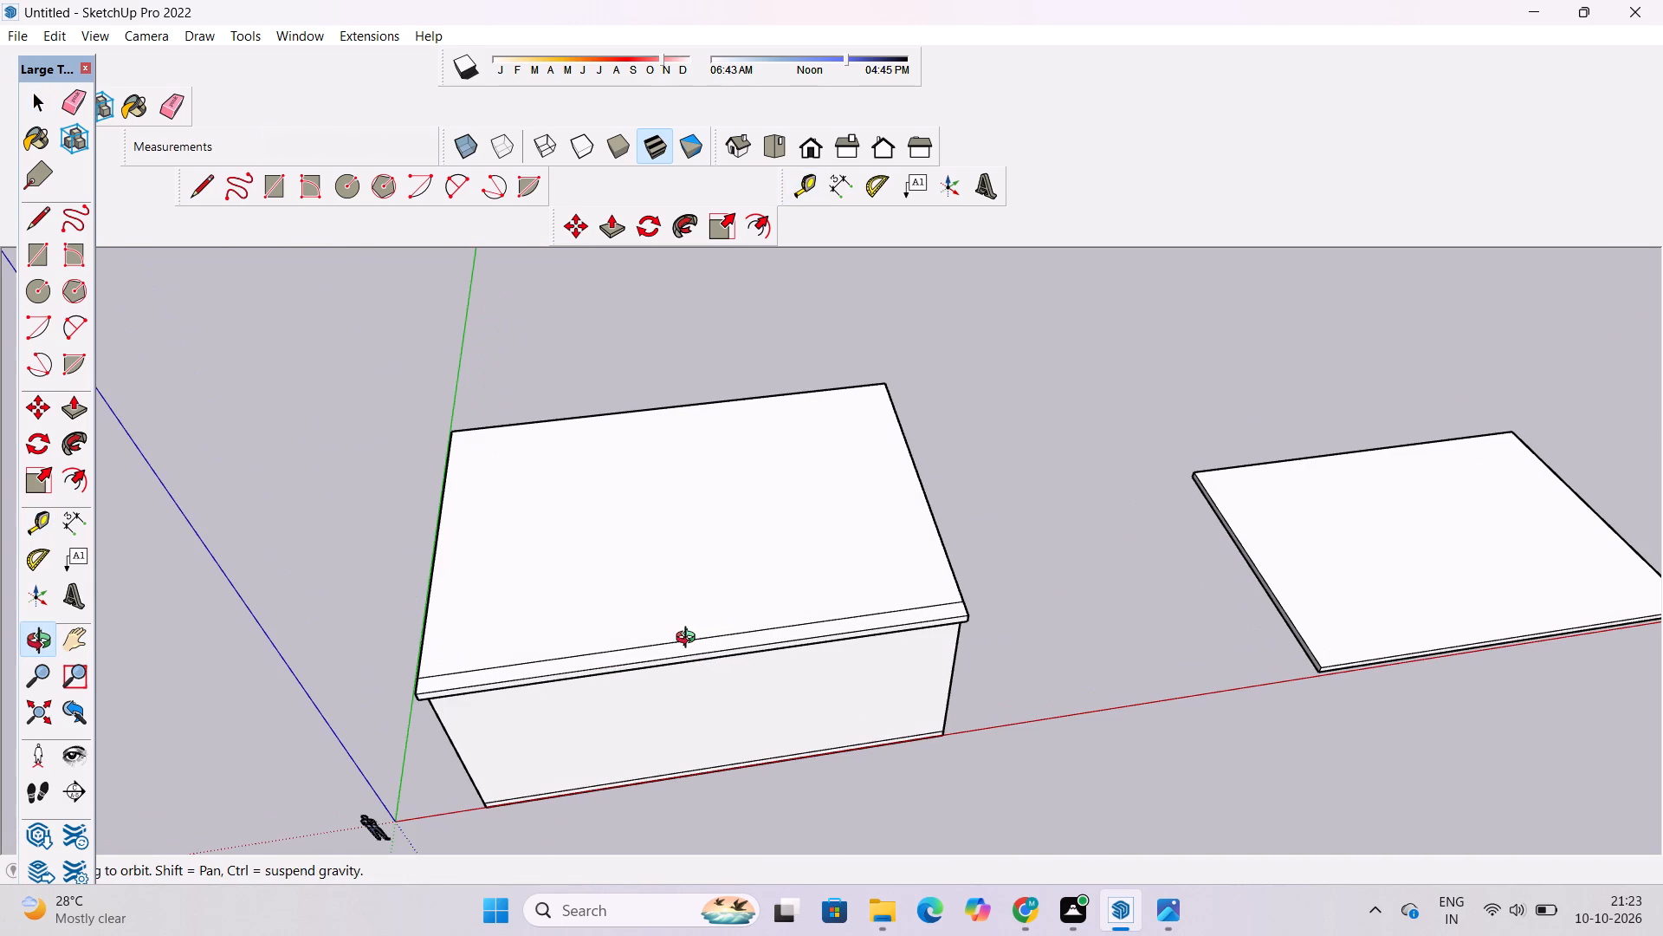
drag(673, 656, 1019, 637)
drag(869, 654, 836, 569)
drag(807, 705, 806, 640)
shift+drag(804, 652, 799, 602)
drag(801, 608, 818, 647)
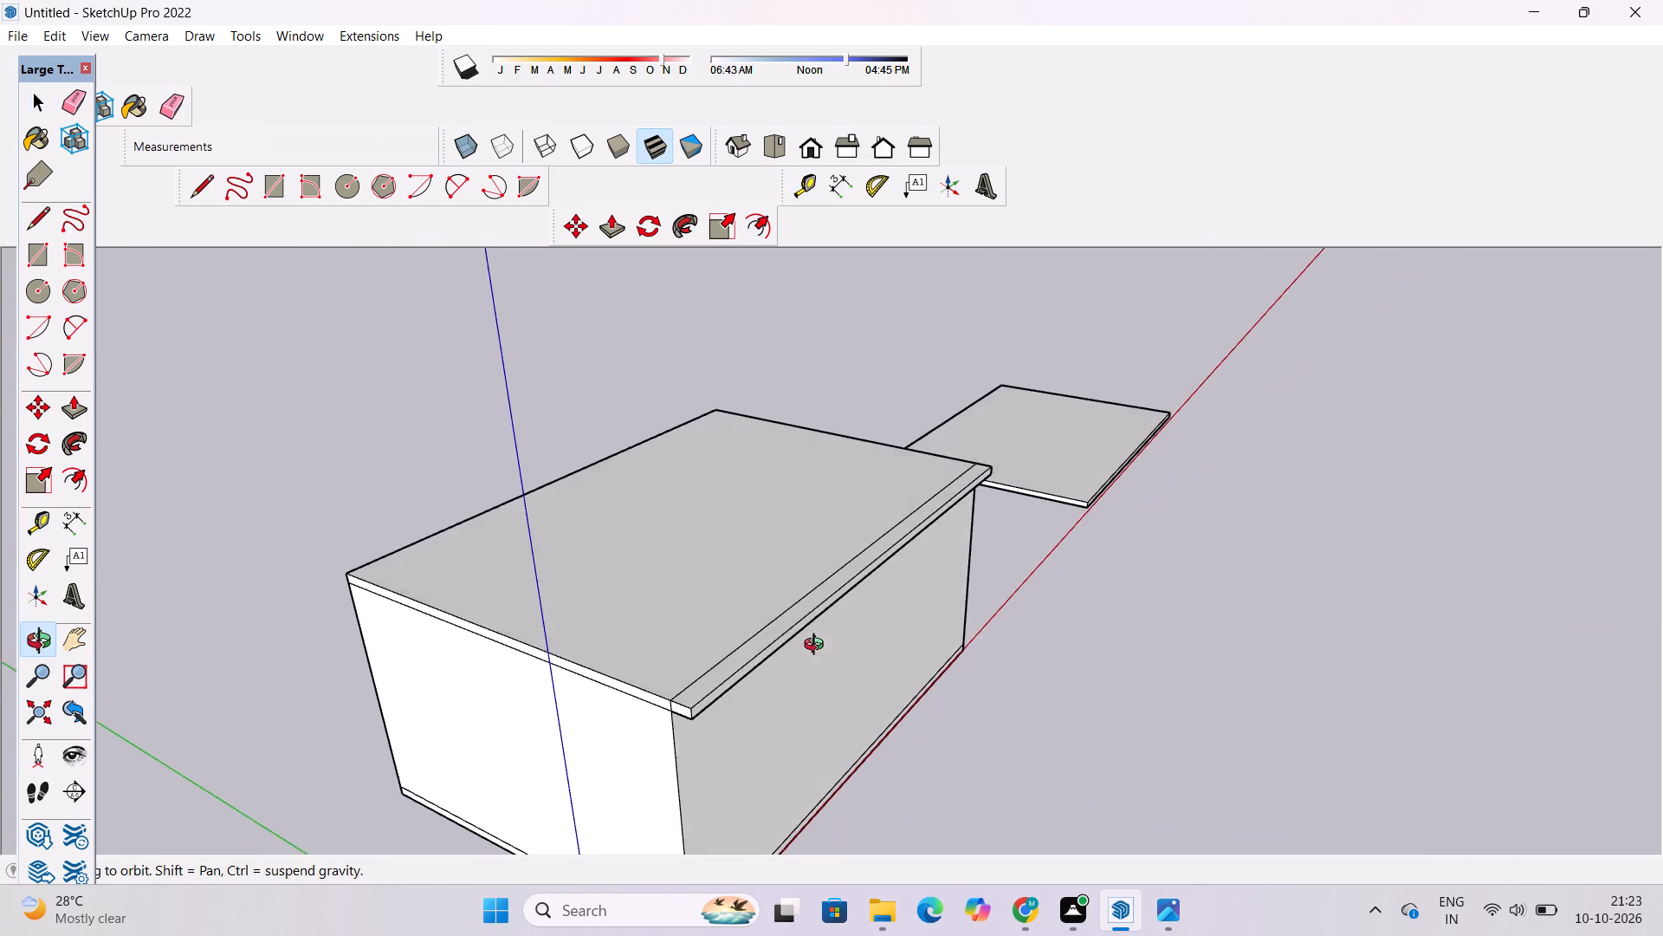
drag(818, 647, 818, 648)
scroll(759, 703, up, 3)
shift+drag(723, 682, 737, 699)
key(p)
click(739, 680)
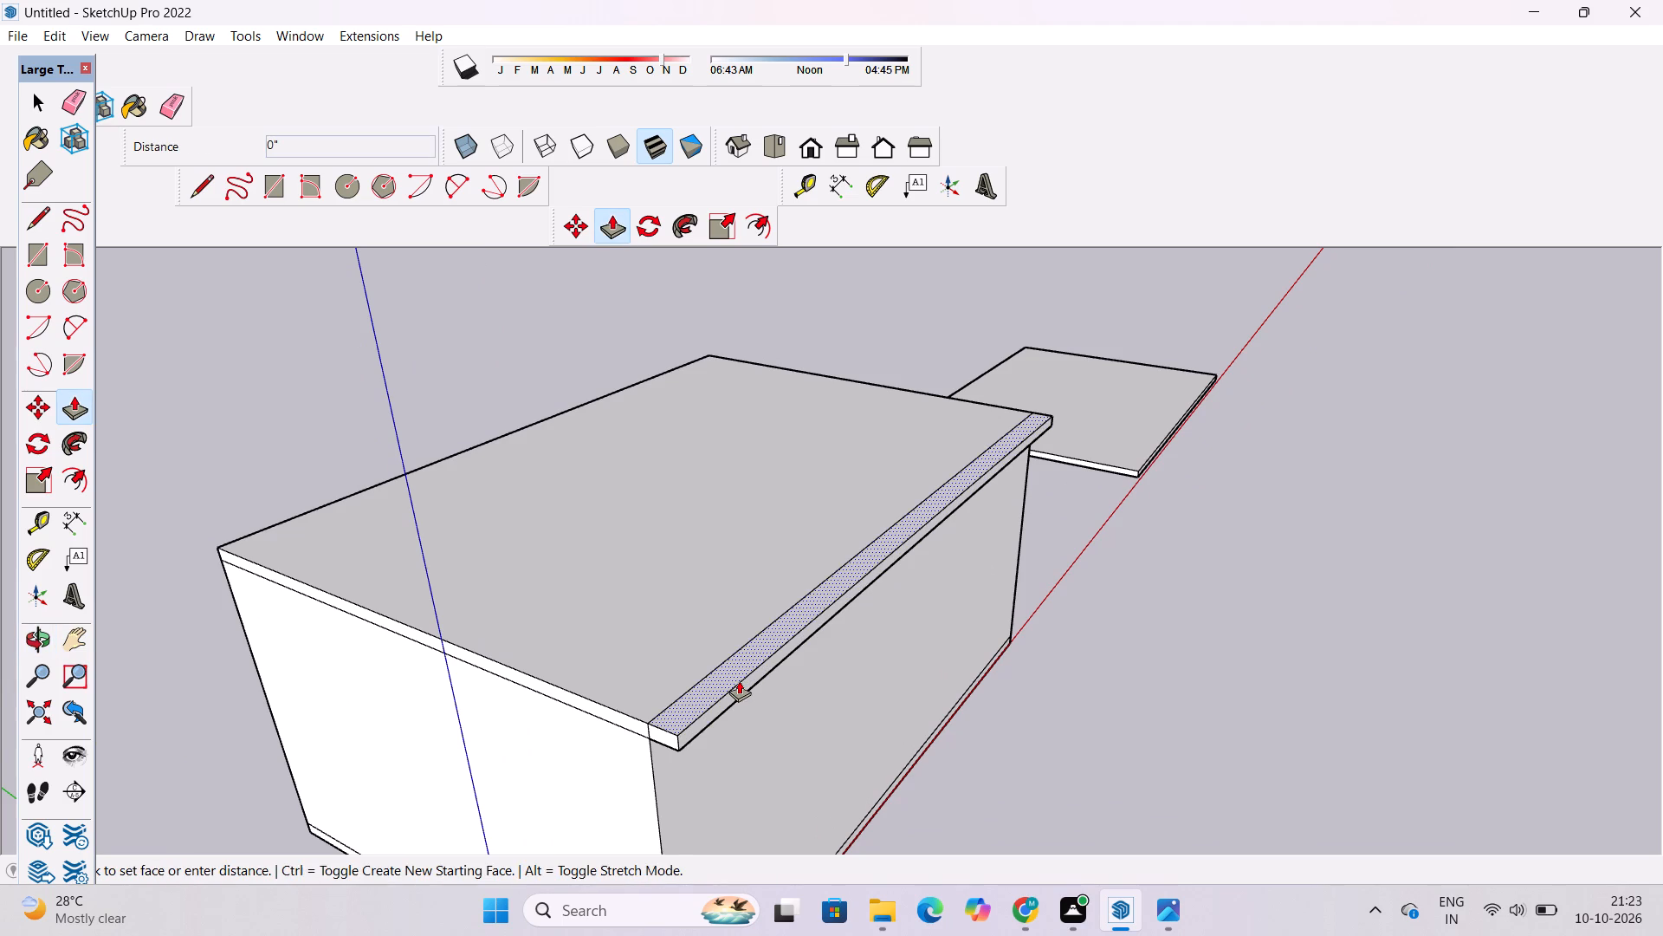
key(space)
text(p)
click(740, 685)
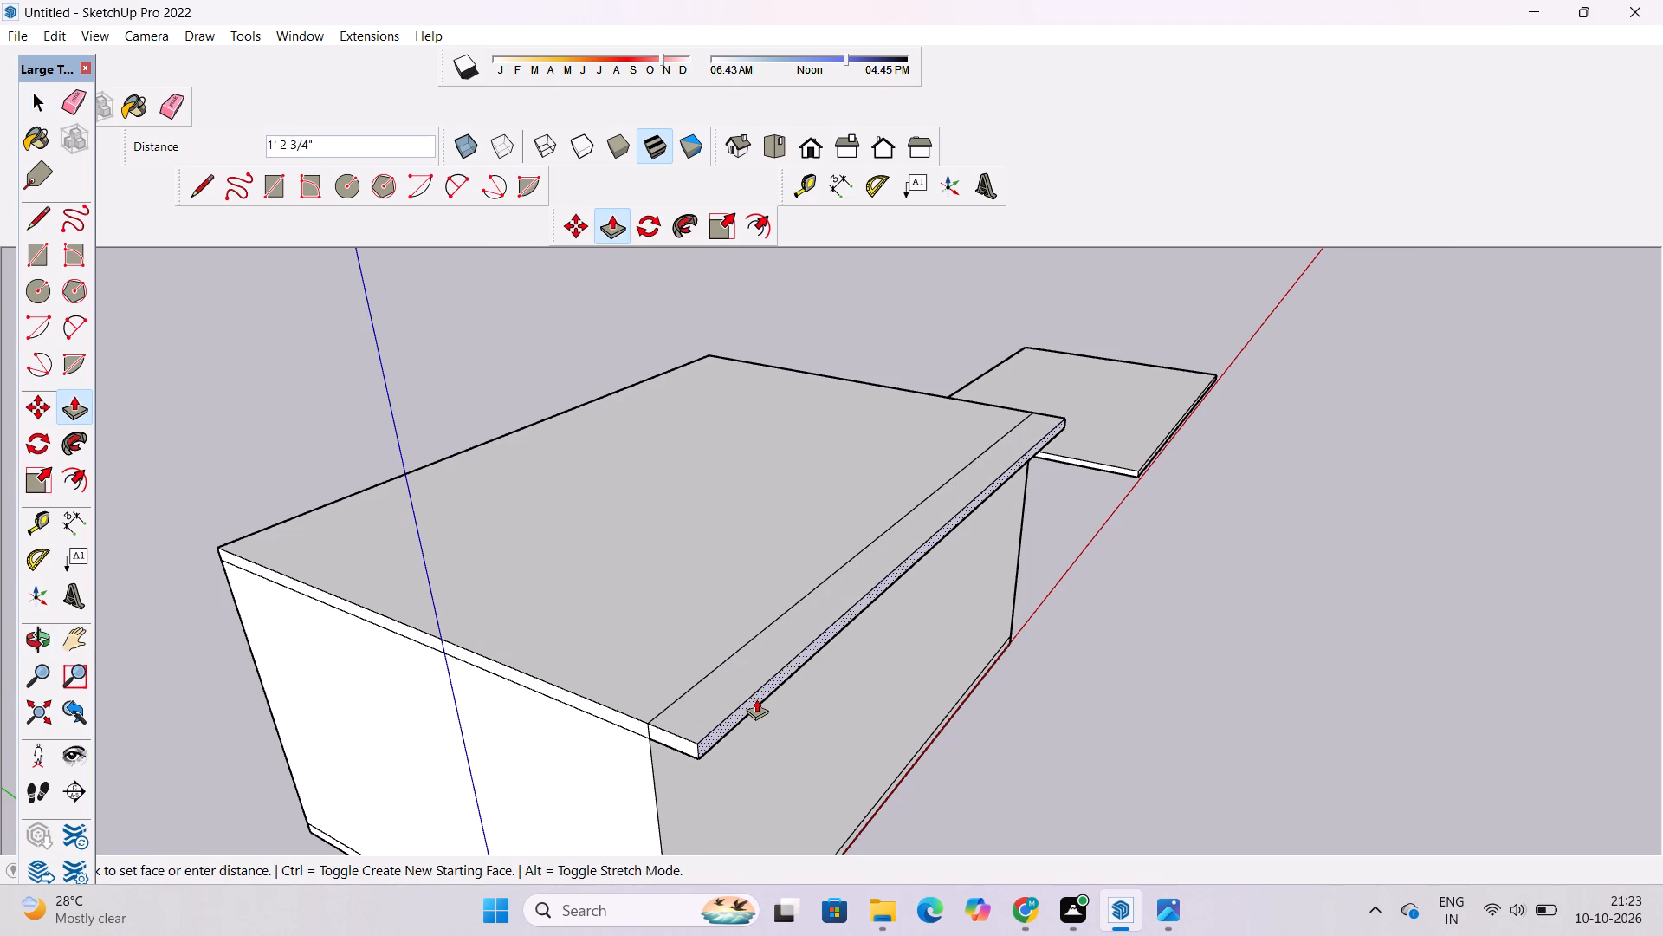
text(1')
key(Return)
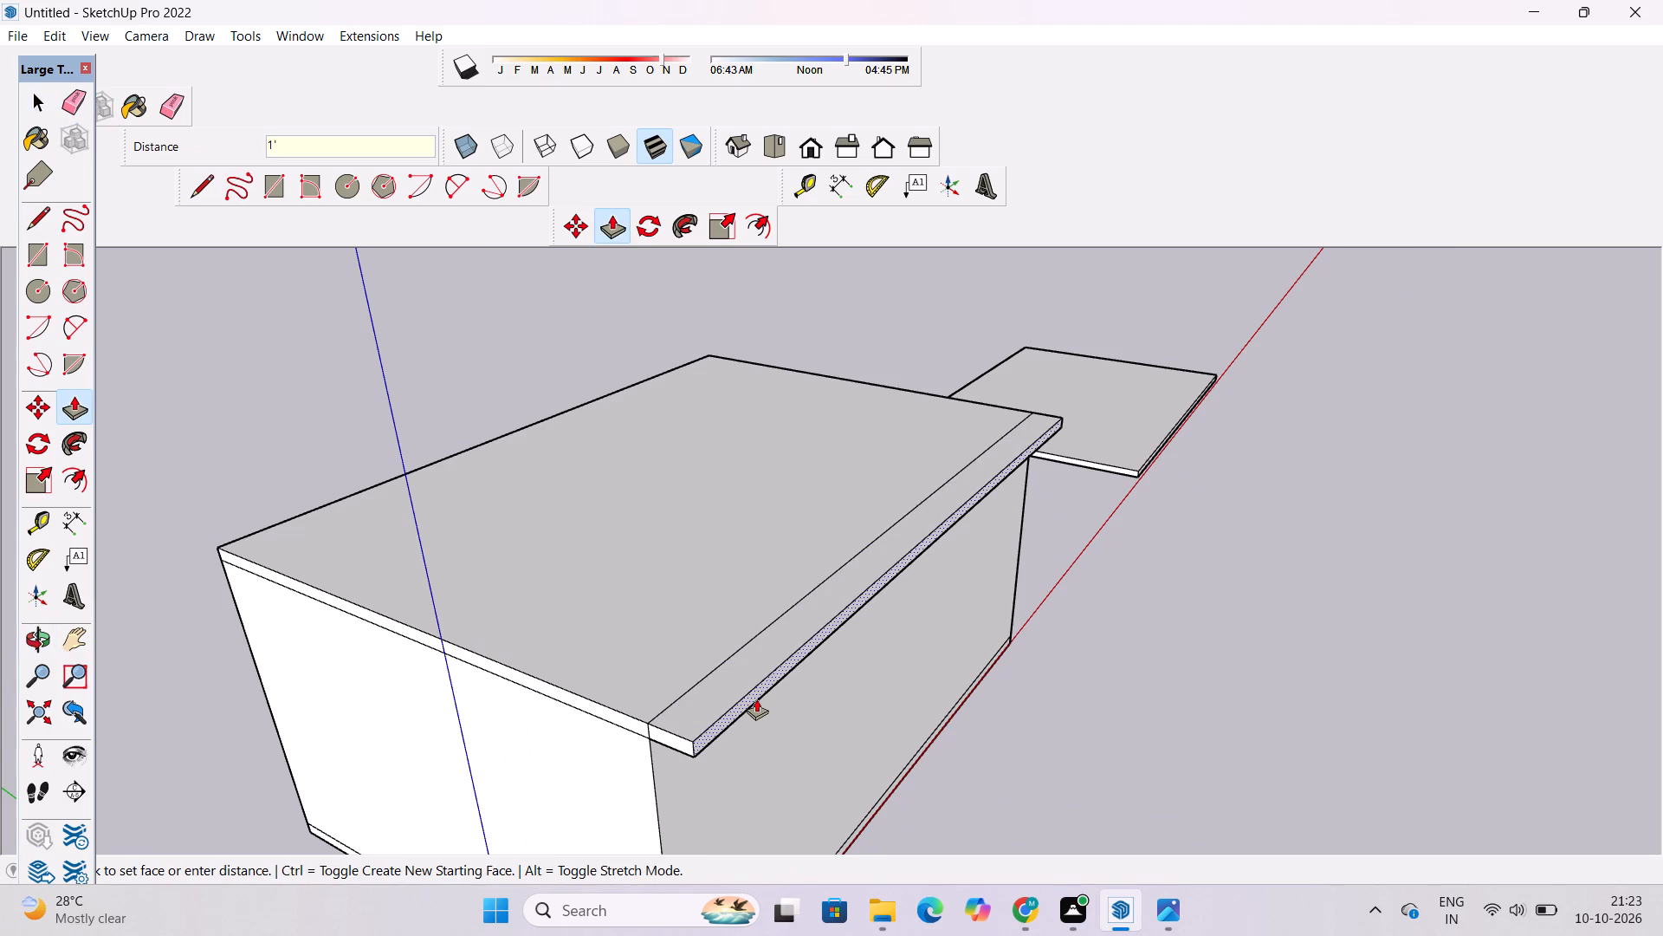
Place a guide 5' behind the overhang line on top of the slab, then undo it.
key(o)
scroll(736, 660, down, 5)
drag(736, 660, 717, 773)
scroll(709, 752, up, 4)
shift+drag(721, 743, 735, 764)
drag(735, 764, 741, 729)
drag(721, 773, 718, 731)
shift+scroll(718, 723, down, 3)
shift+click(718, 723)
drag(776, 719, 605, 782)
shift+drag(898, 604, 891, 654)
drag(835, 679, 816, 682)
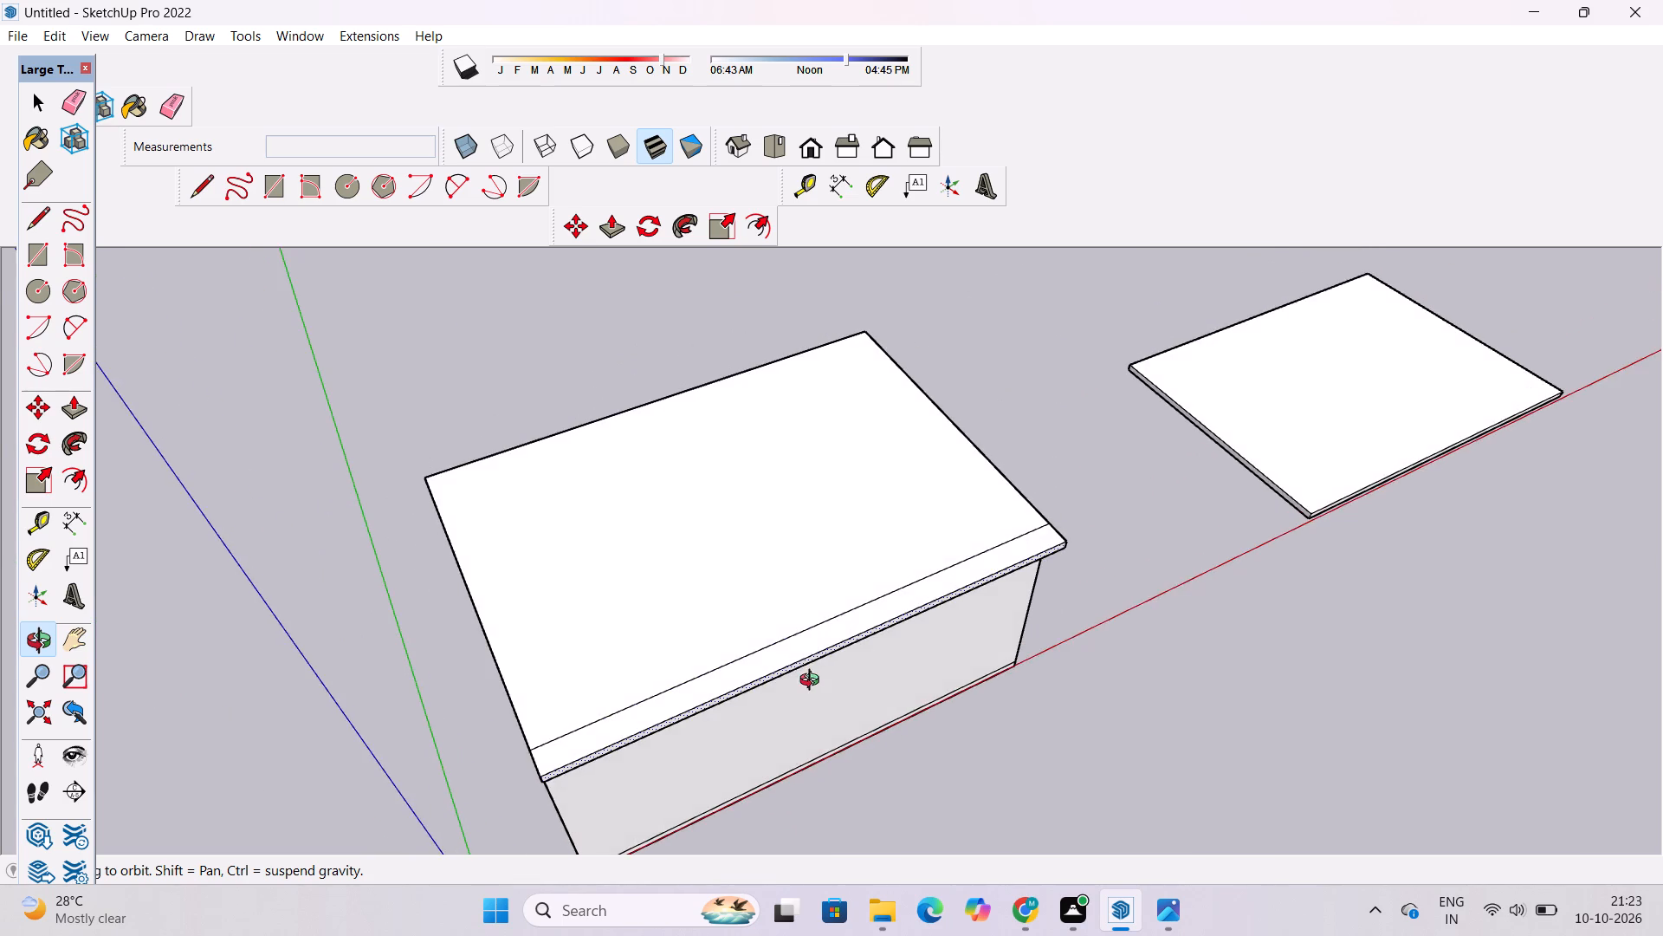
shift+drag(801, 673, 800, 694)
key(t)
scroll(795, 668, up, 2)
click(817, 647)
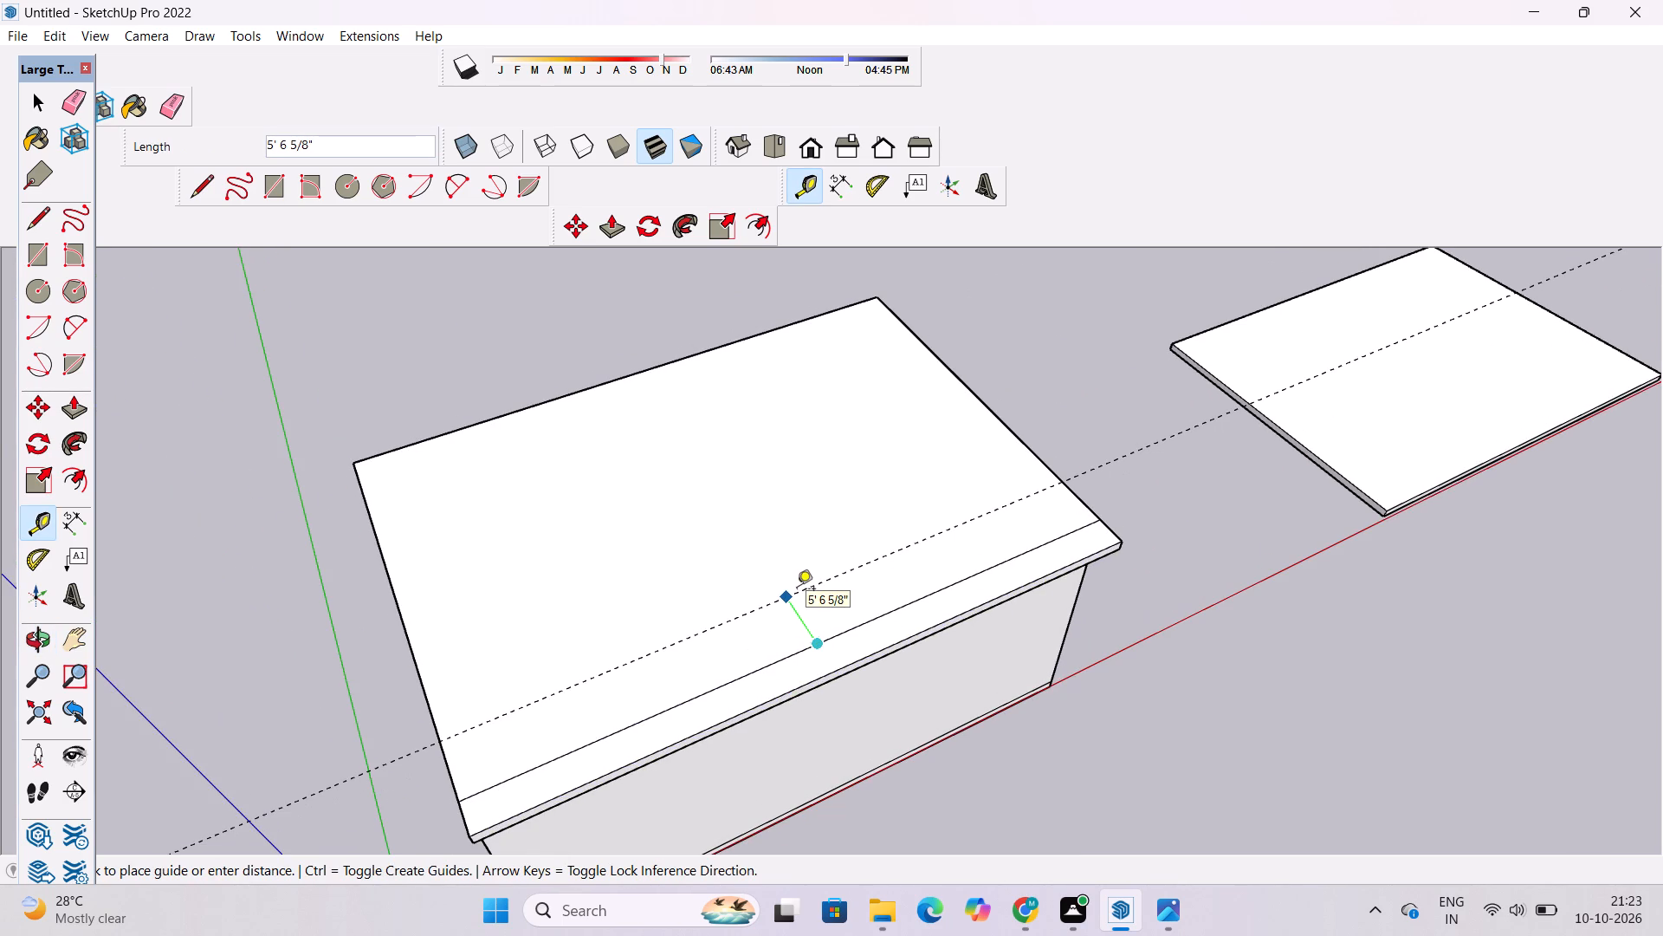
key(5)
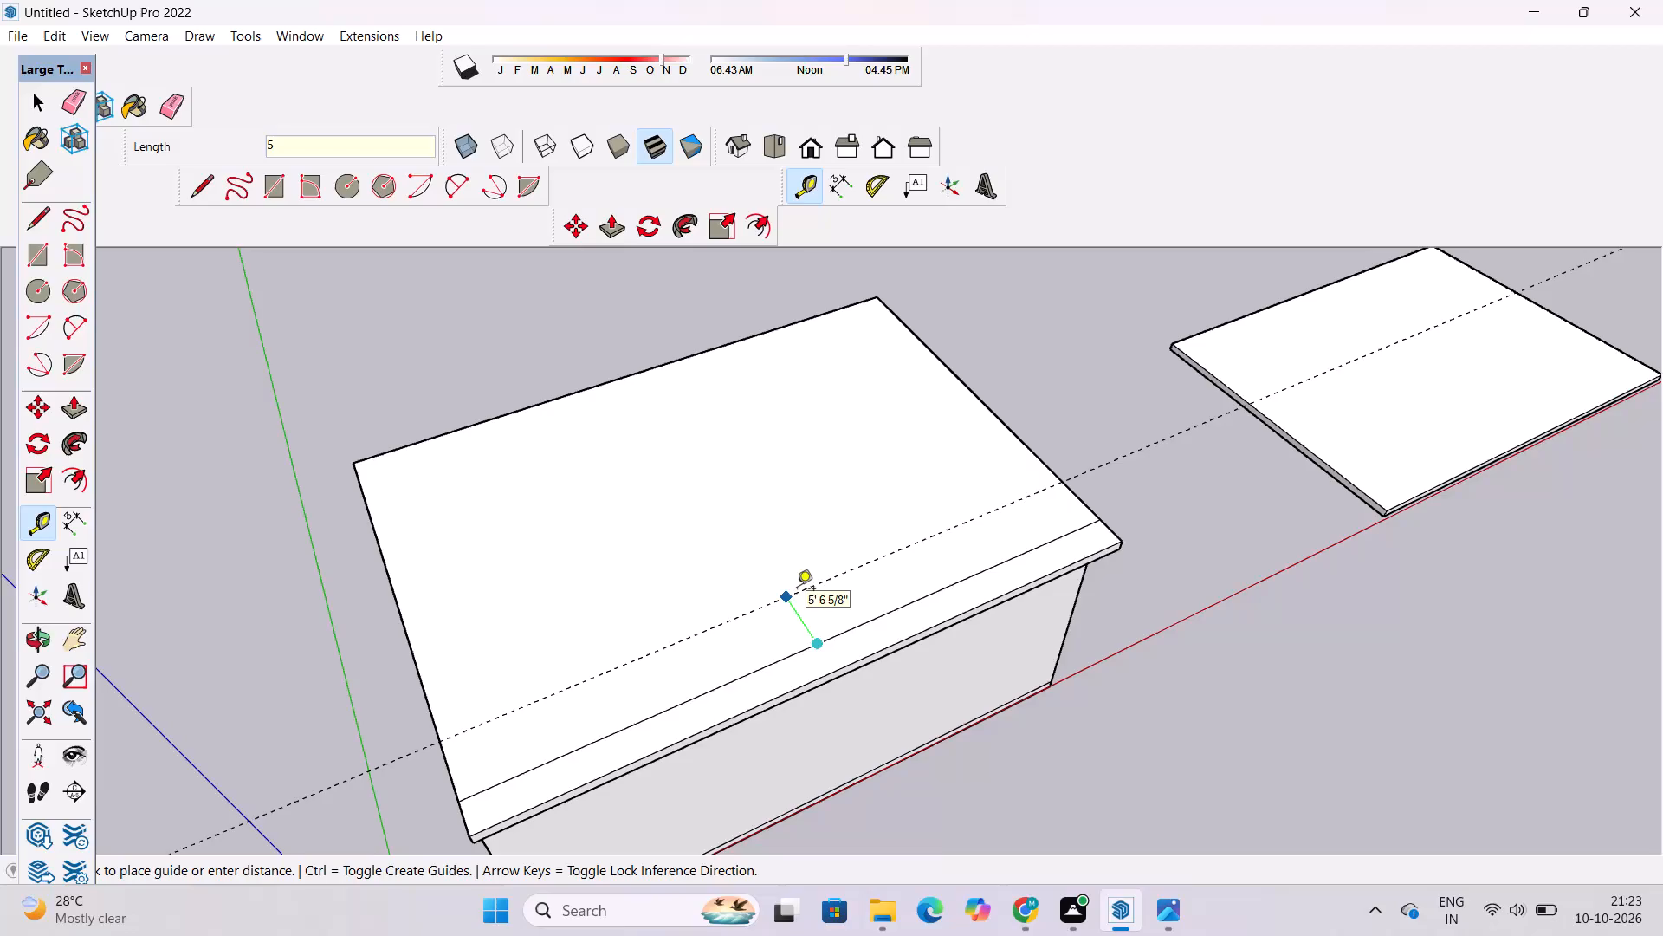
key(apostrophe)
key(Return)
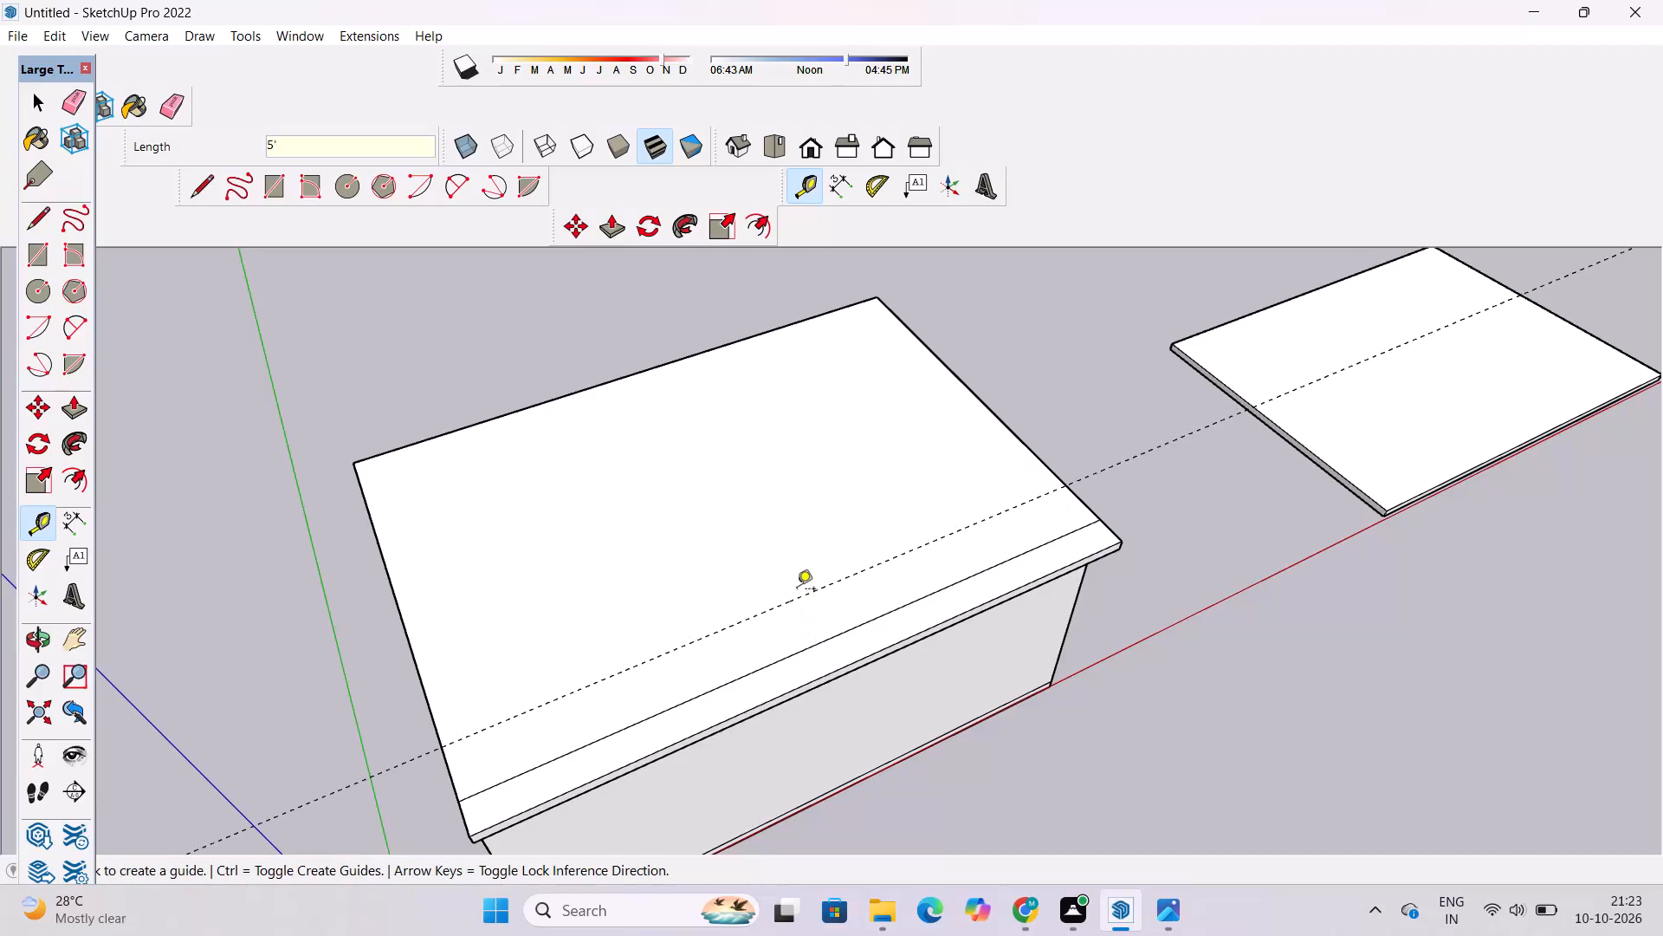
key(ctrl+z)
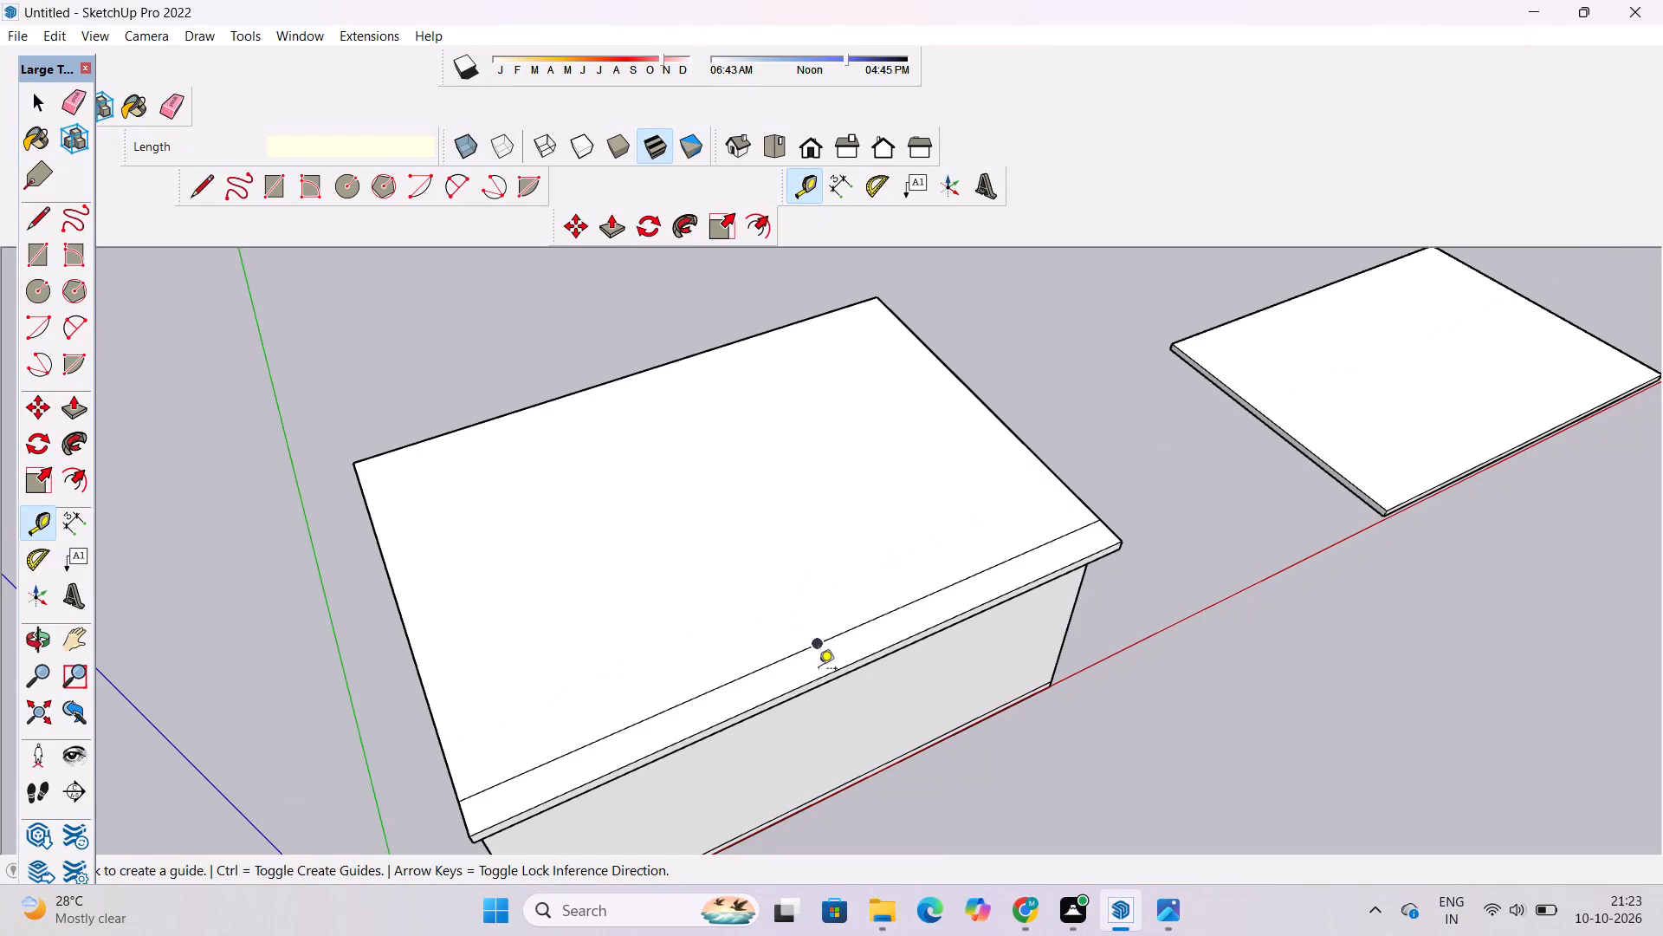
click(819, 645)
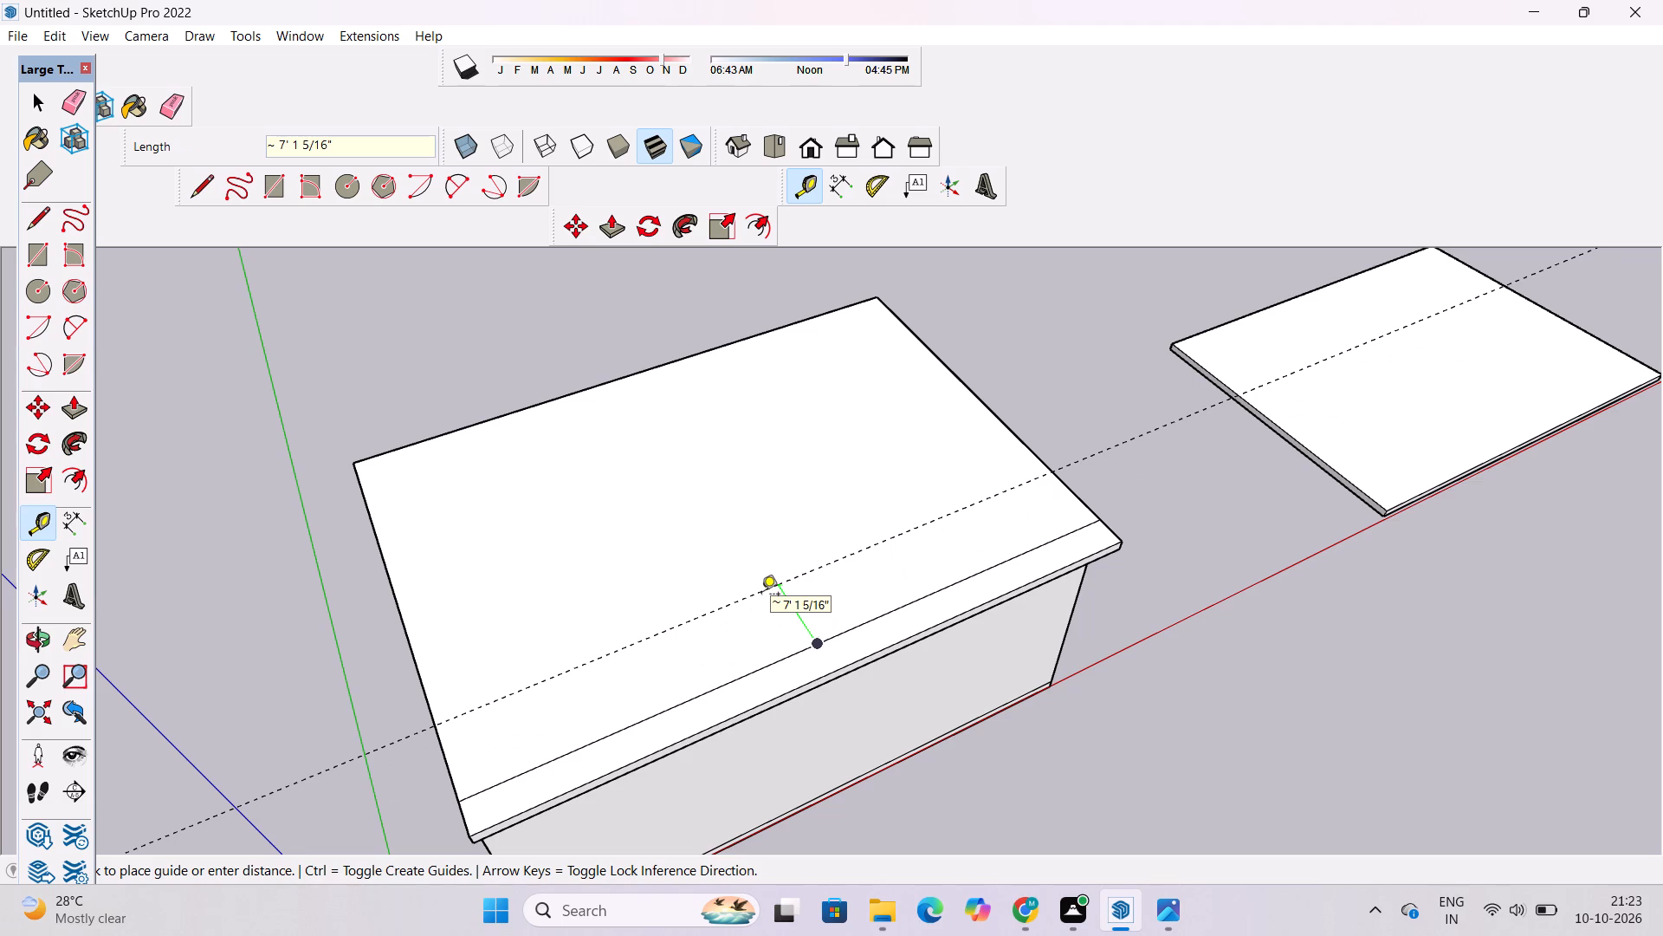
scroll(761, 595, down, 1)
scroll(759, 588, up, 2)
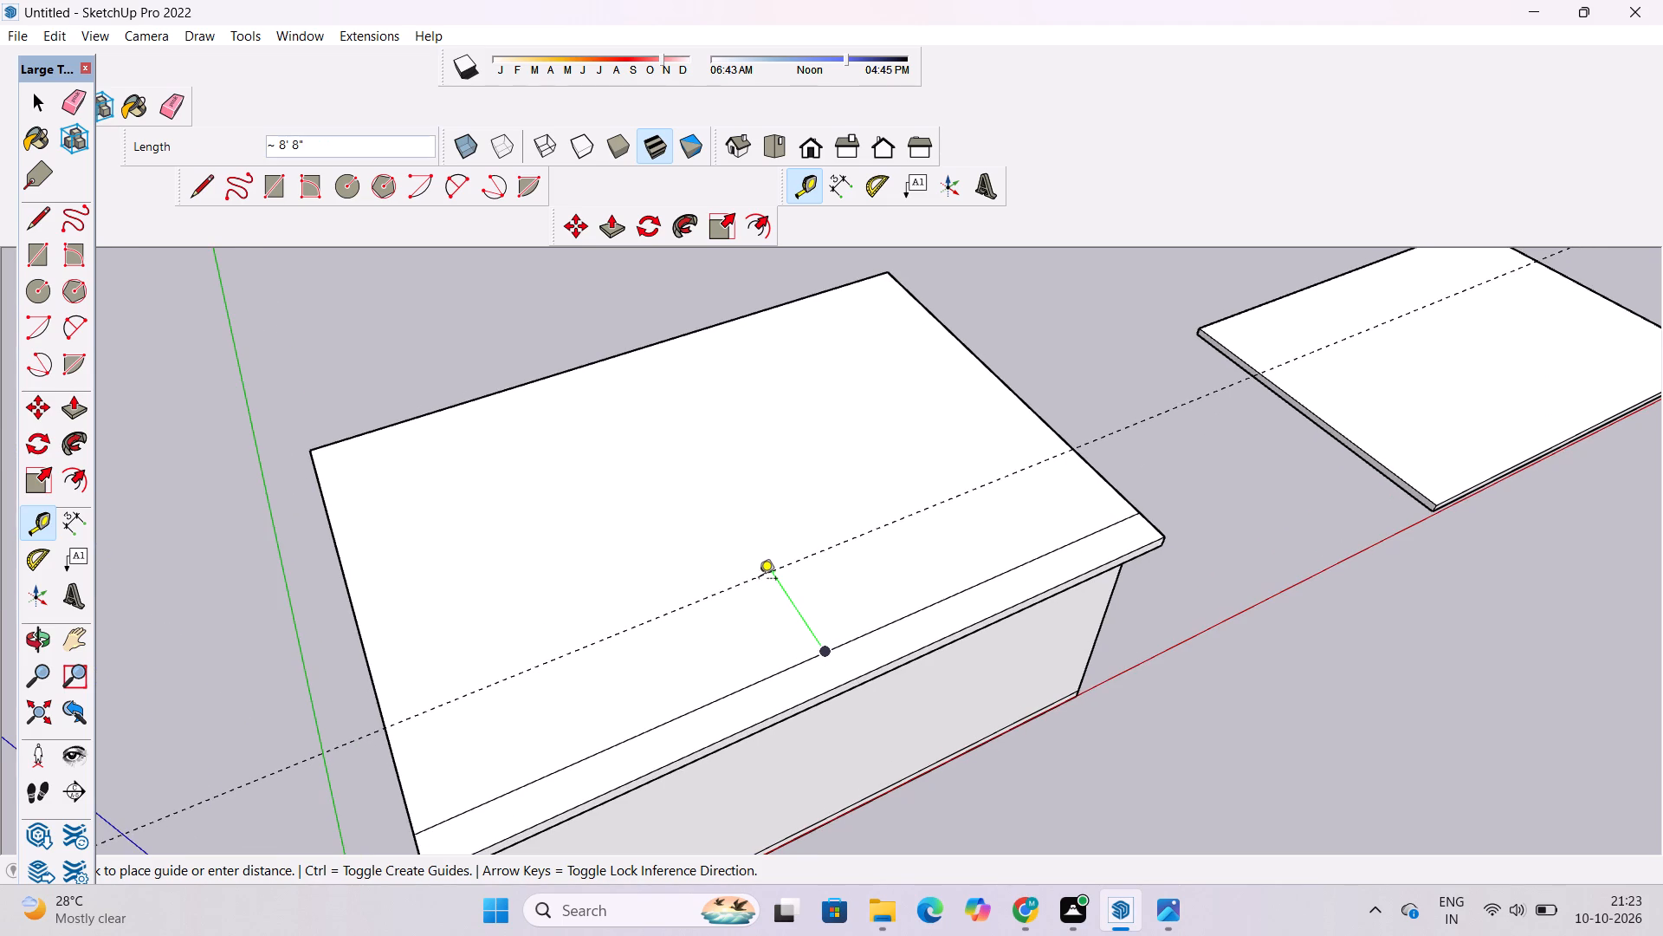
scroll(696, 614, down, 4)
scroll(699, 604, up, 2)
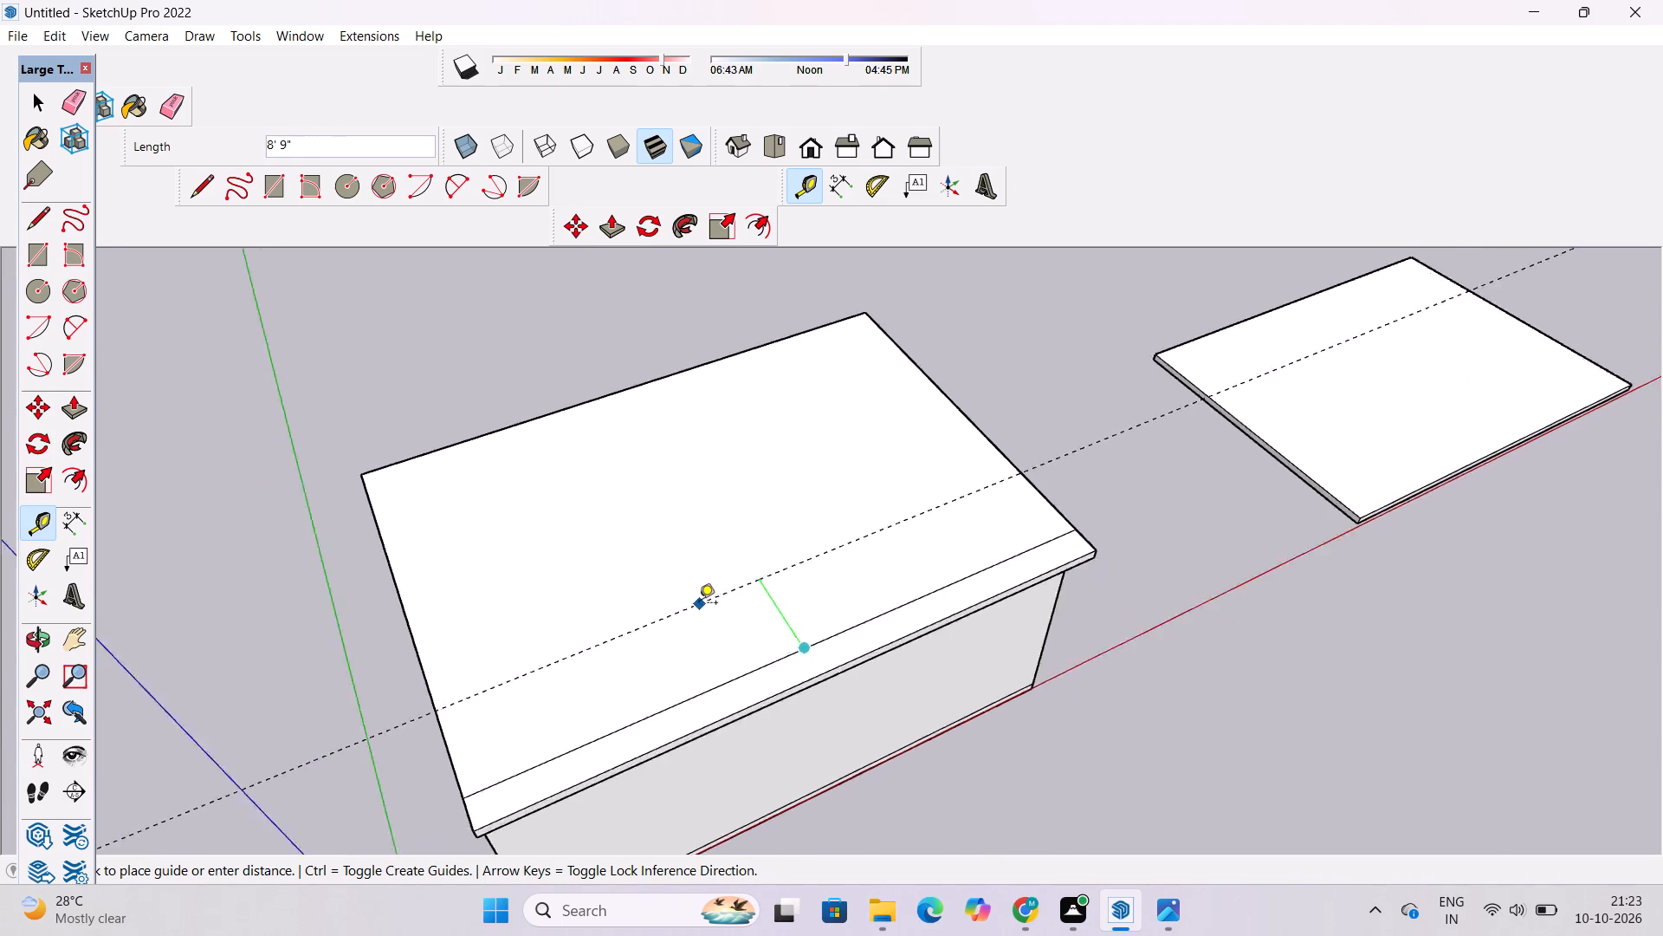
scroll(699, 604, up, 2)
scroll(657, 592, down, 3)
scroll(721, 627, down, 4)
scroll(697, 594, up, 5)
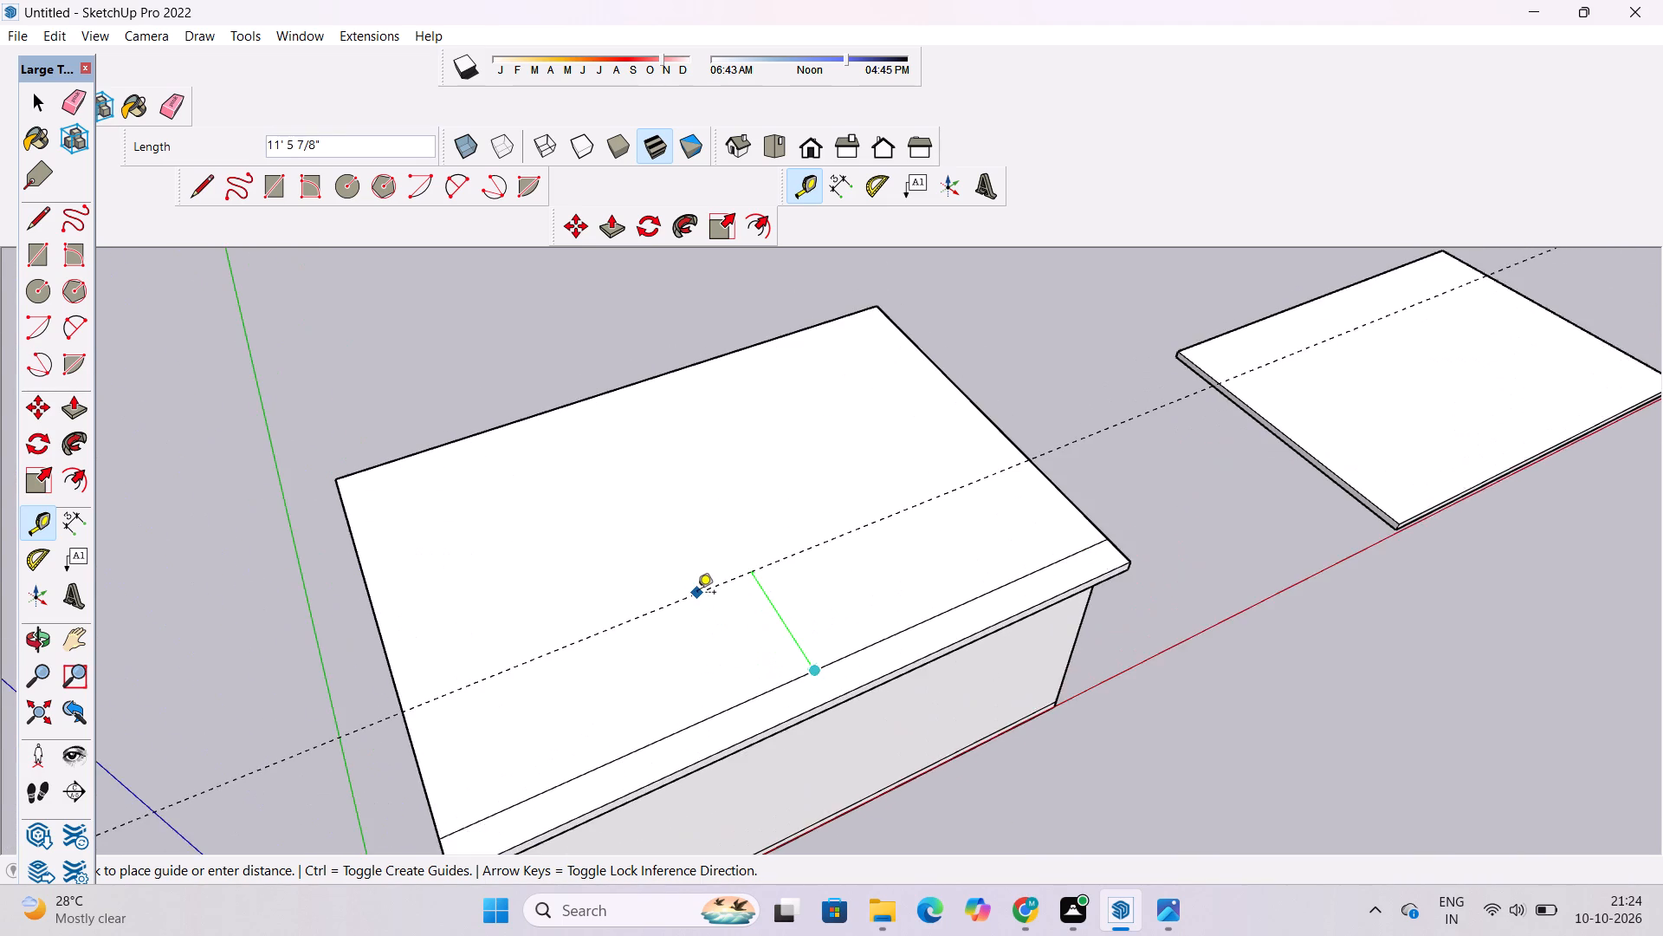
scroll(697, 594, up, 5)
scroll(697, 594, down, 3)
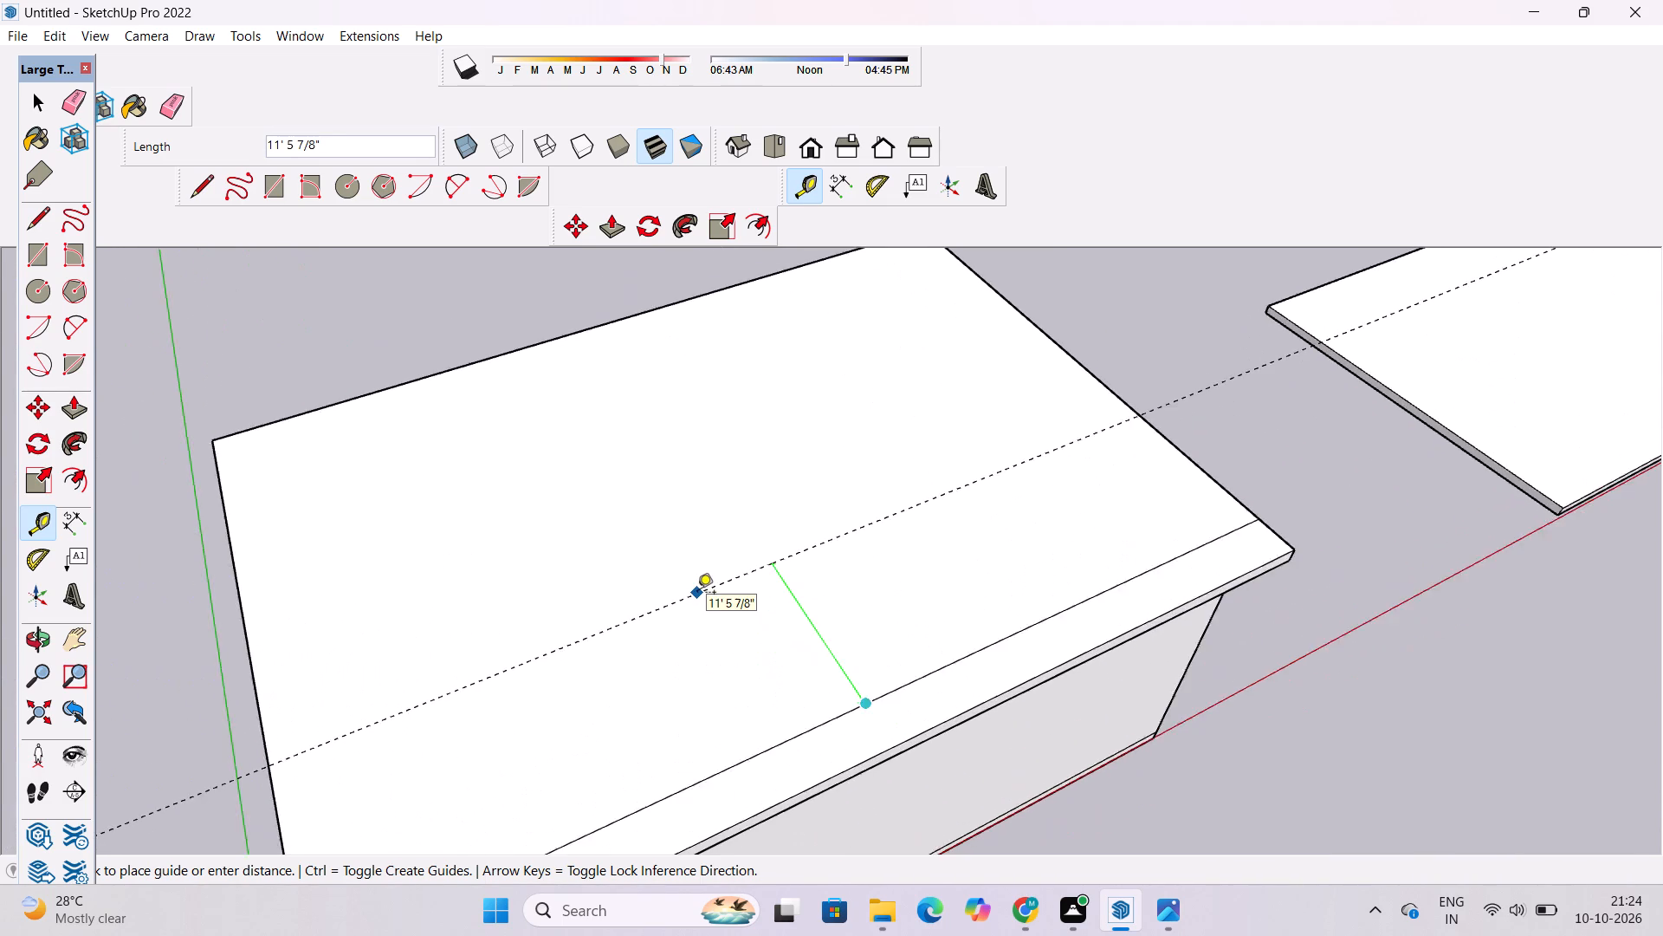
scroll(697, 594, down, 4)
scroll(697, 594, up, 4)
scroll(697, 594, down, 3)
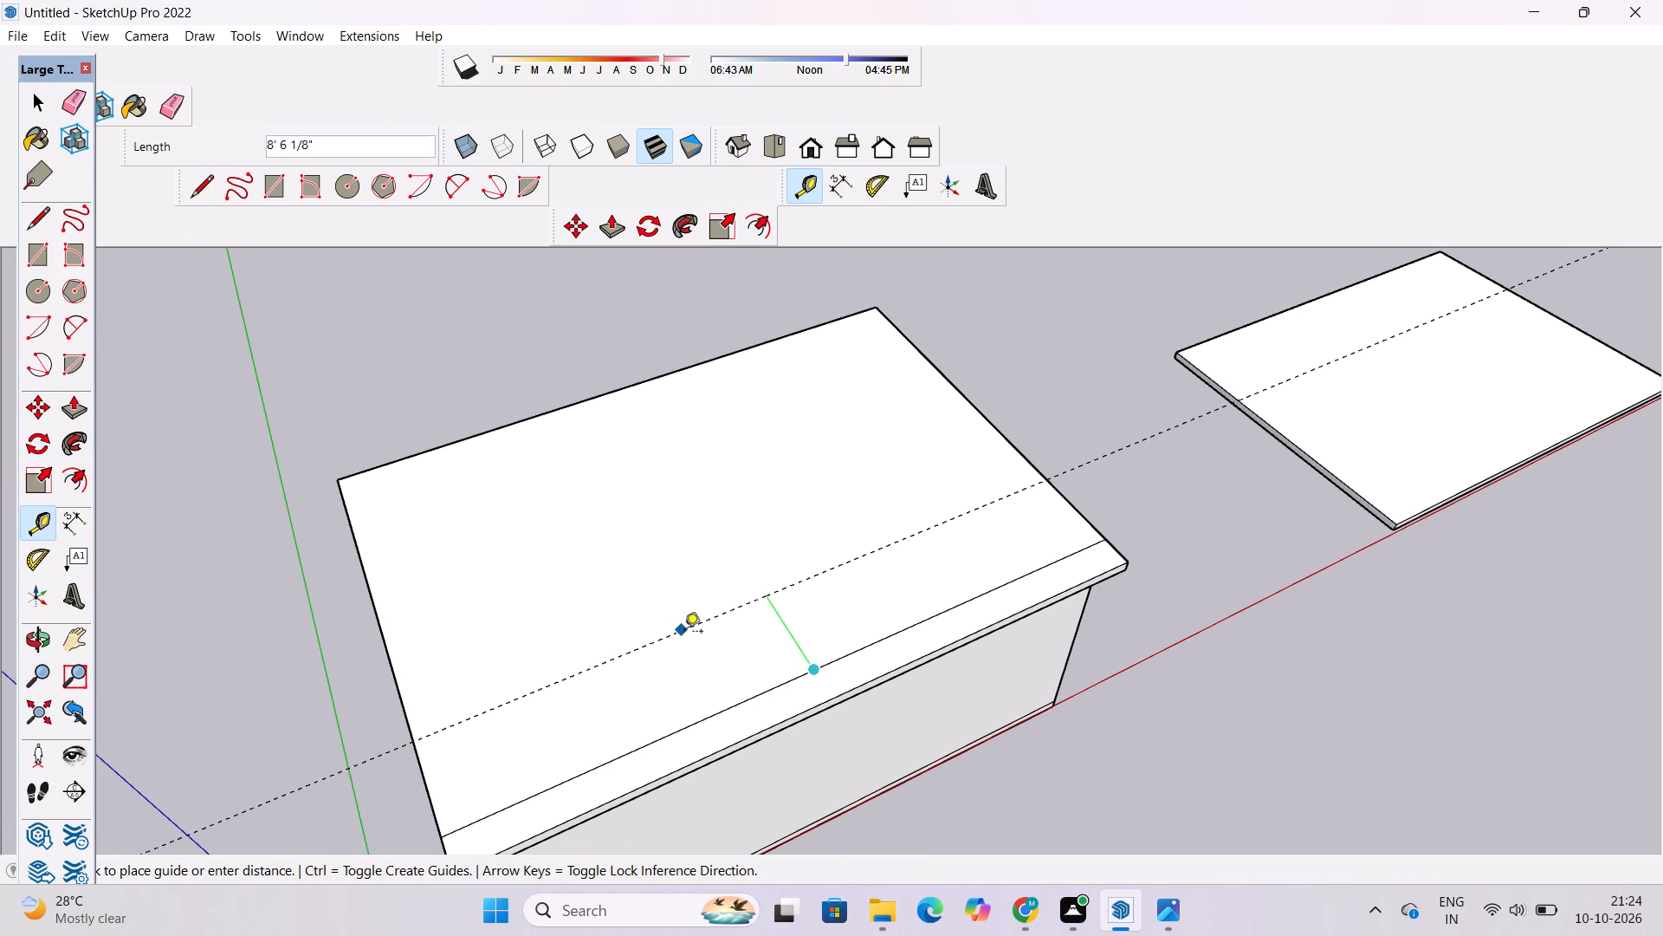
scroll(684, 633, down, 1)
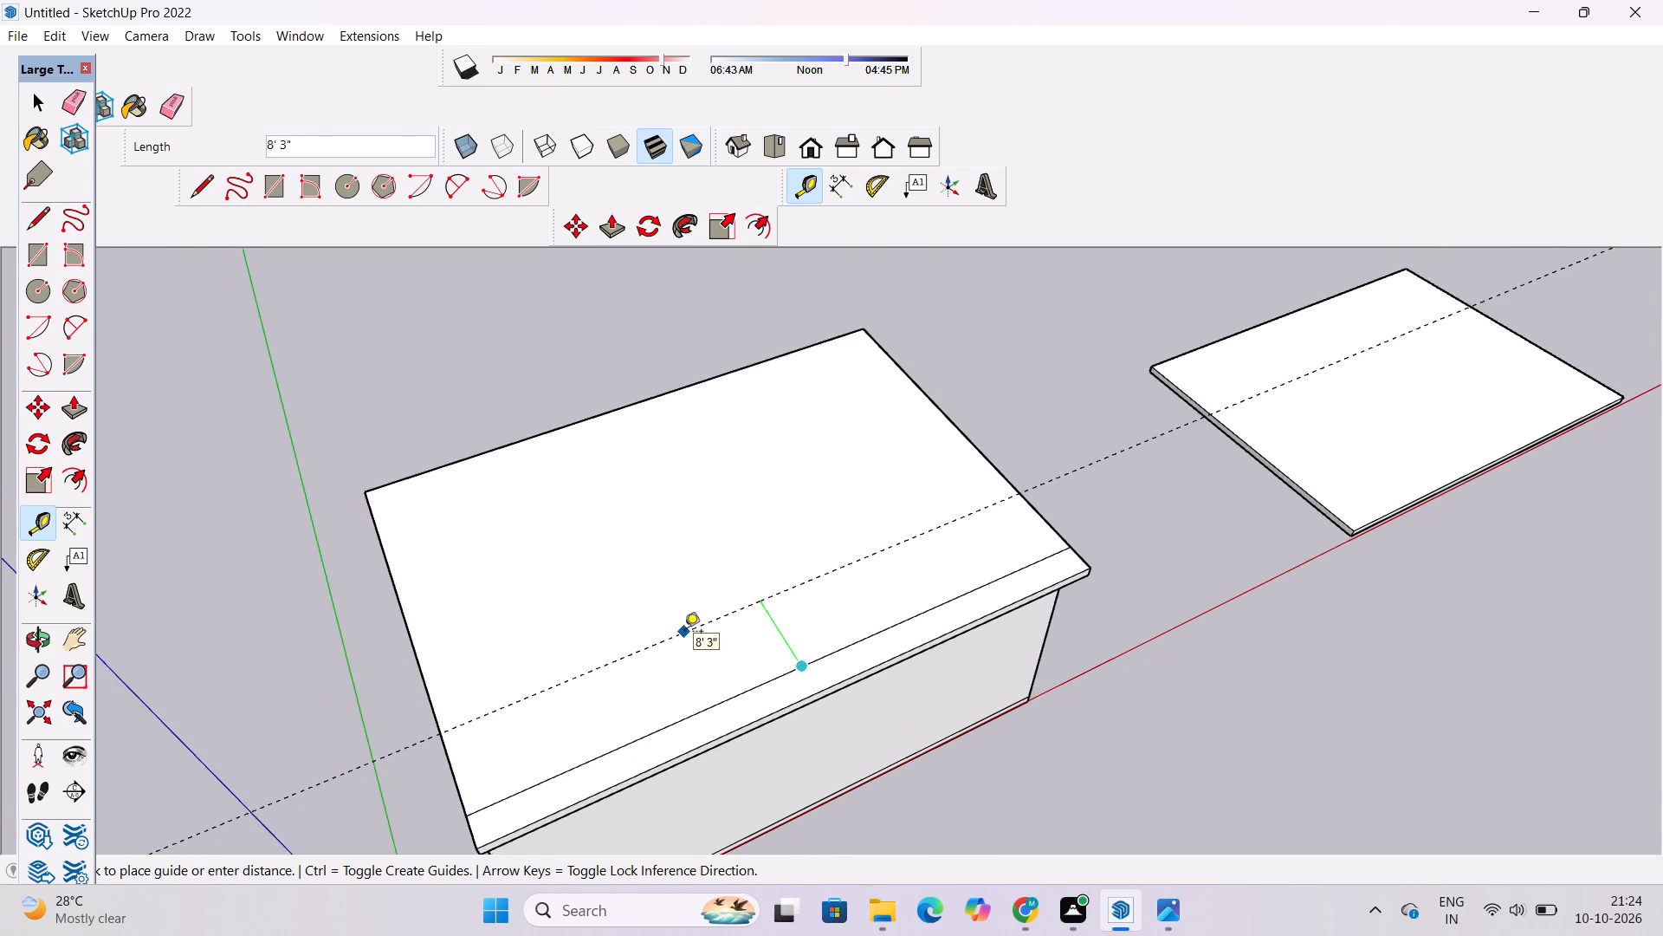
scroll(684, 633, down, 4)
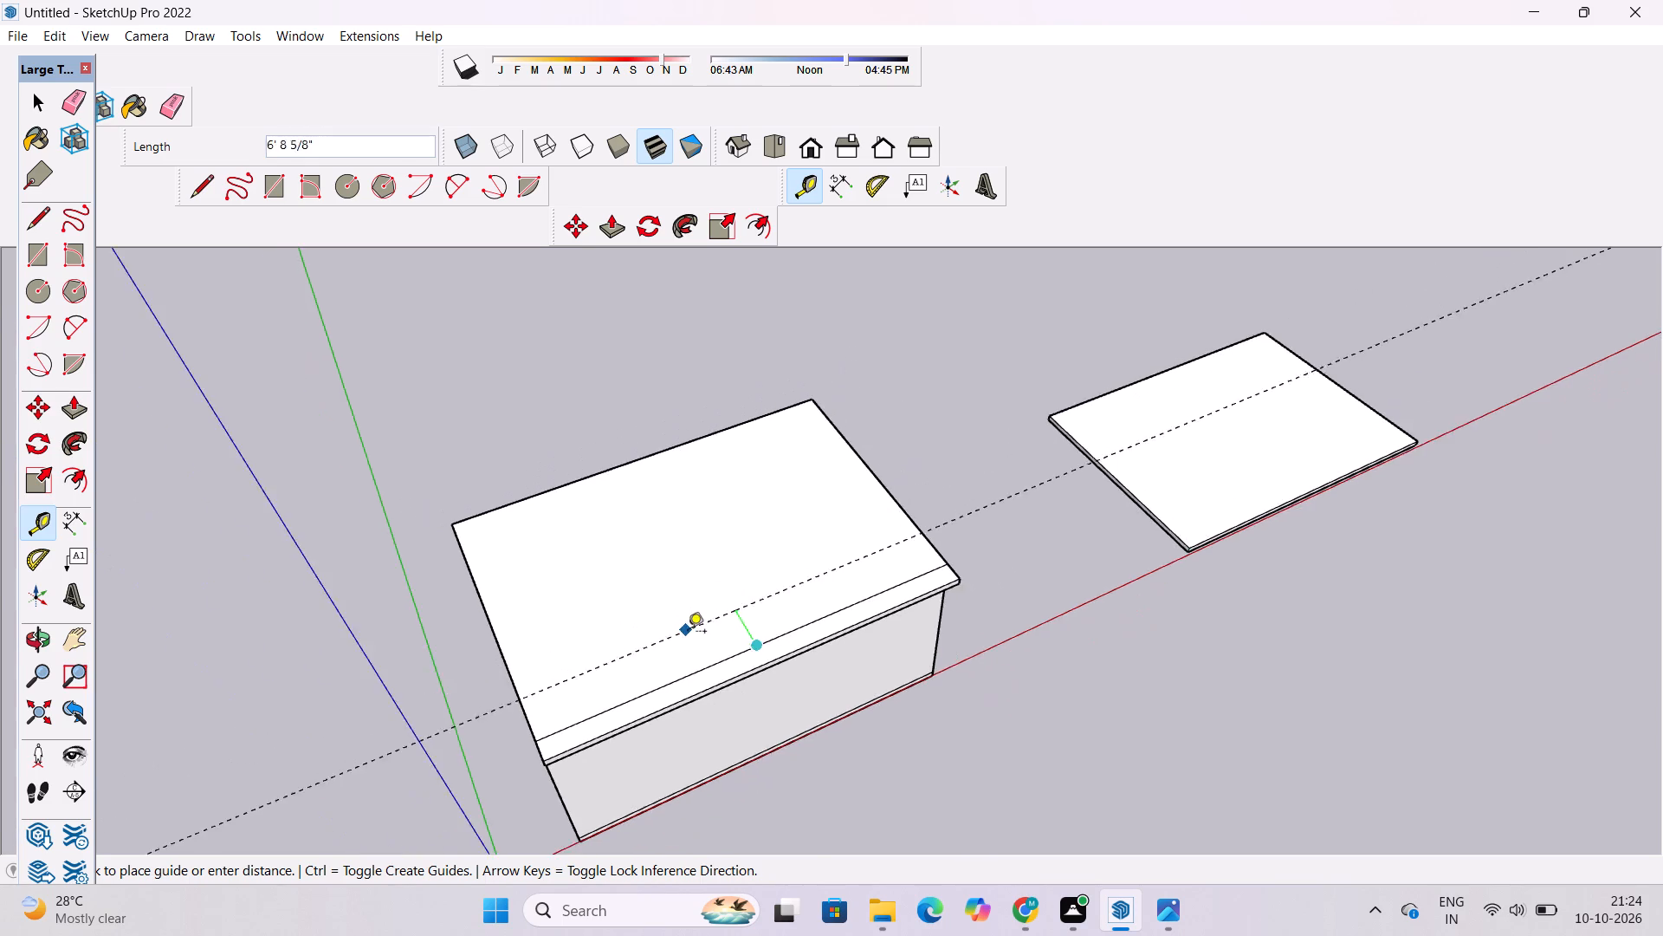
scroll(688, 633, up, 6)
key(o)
Place a guide 12' behind the overhang line across the top of the ground-floor slab.
scroll(664, 603, down, 4)
shift+drag(664, 603, 727, 701)
shift+drag(732, 716, 725, 614)
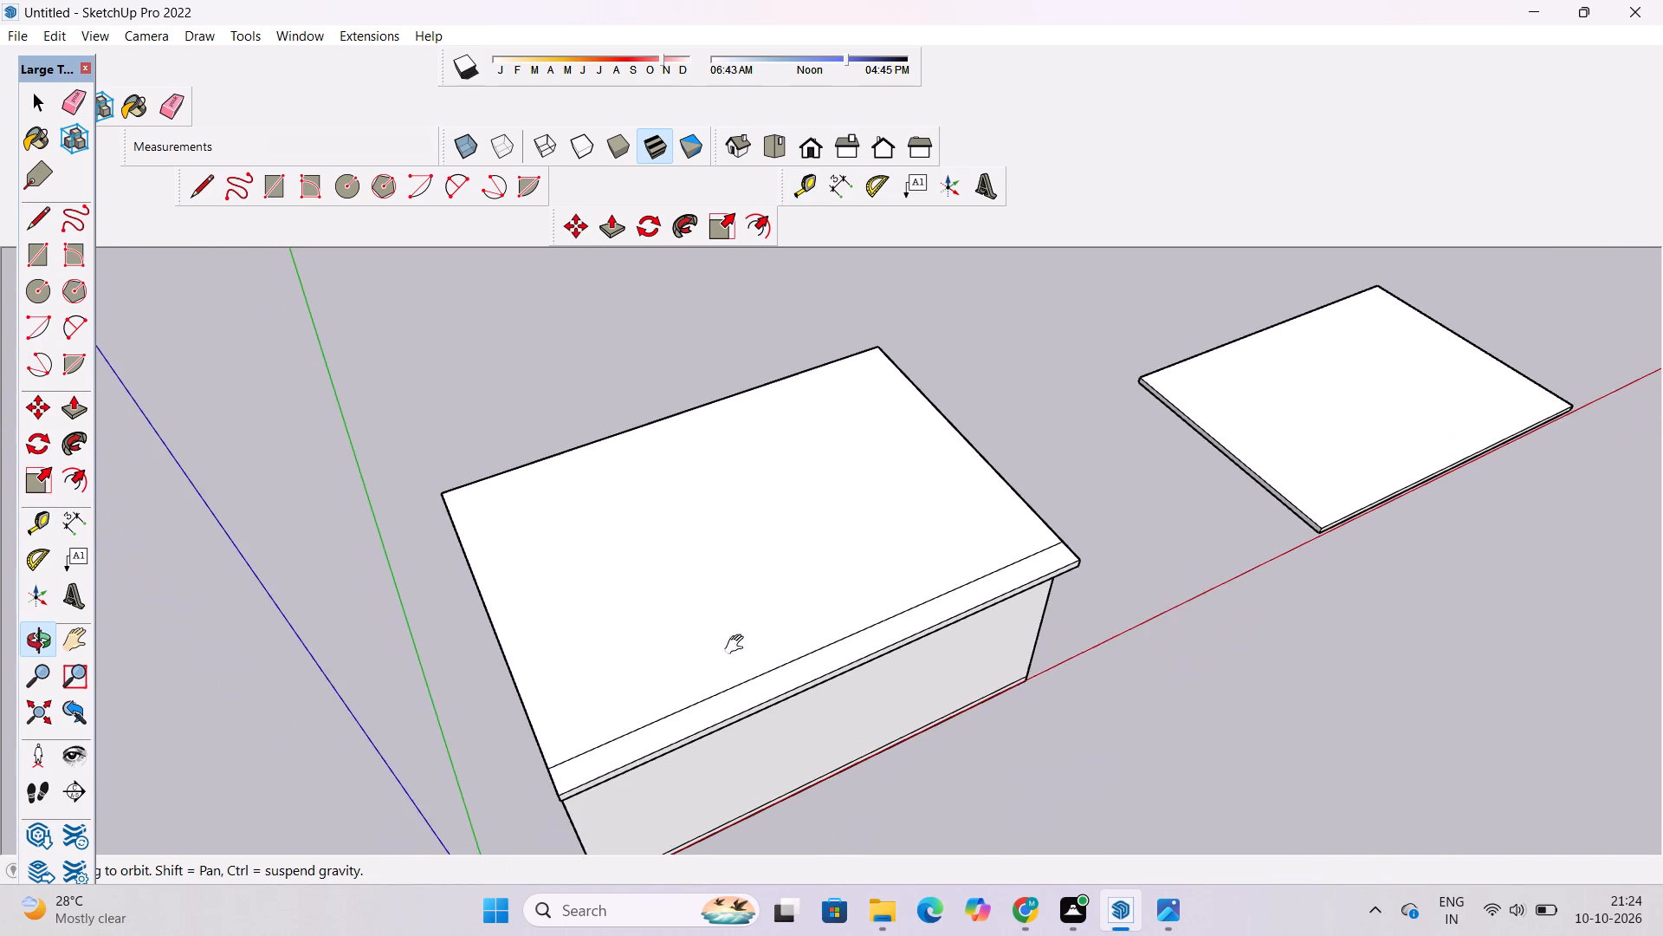
shift+drag(751, 677, 751, 633)
key(t)
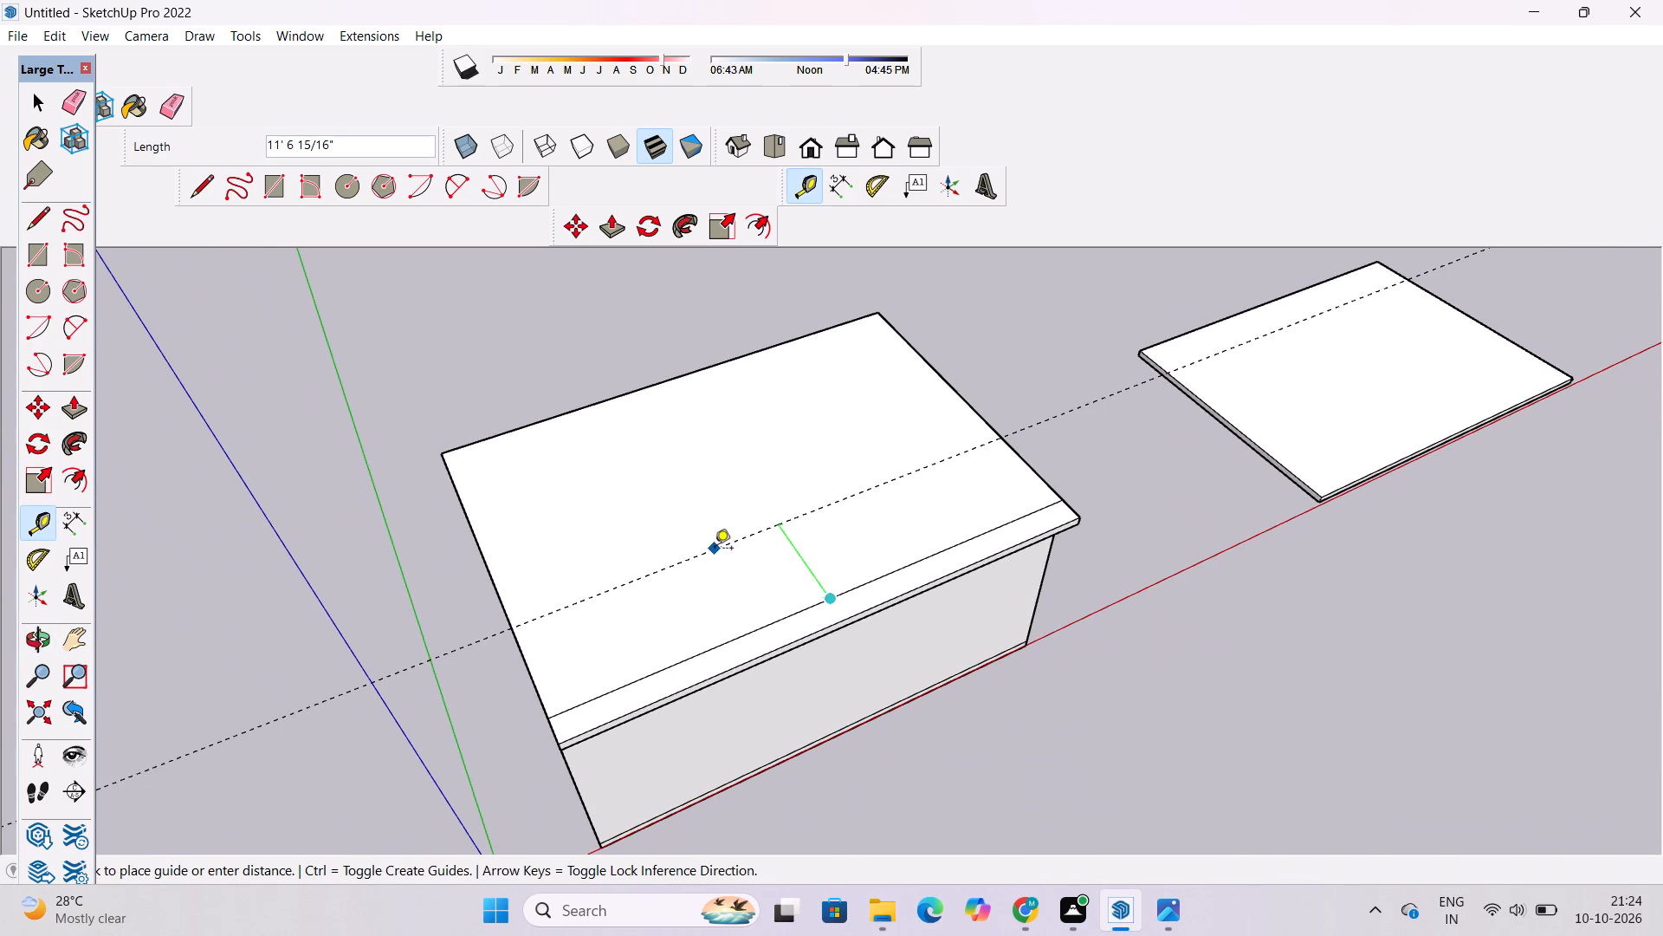
scroll(715, 549, up, 2)
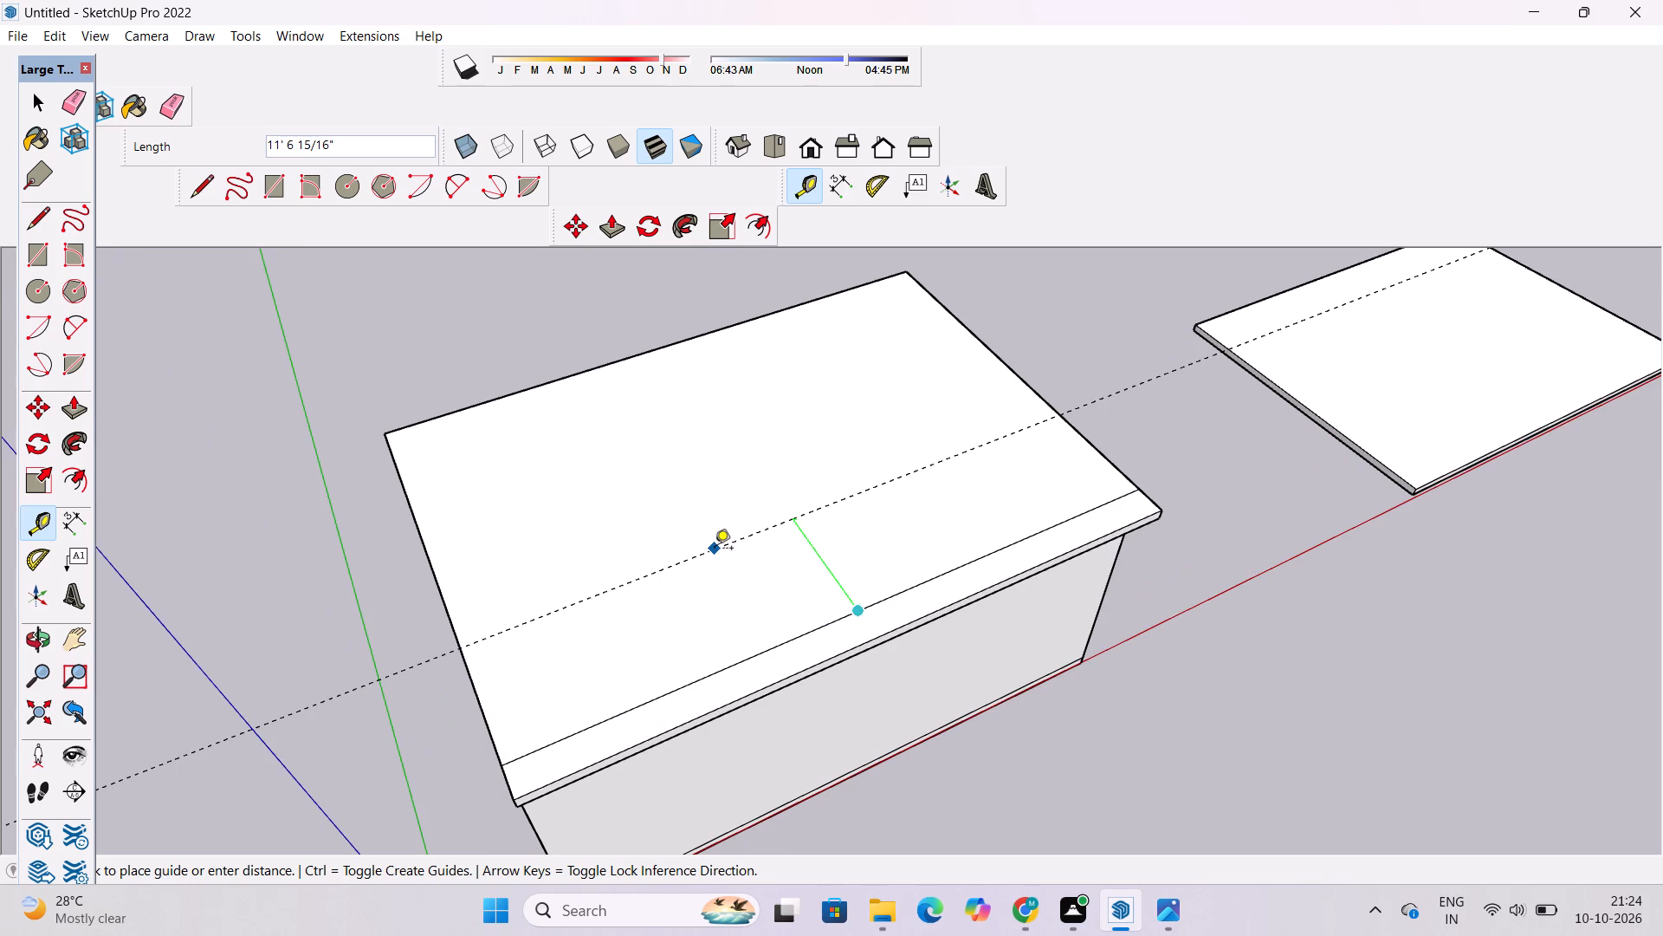
scroll(715, 549, down, 3)
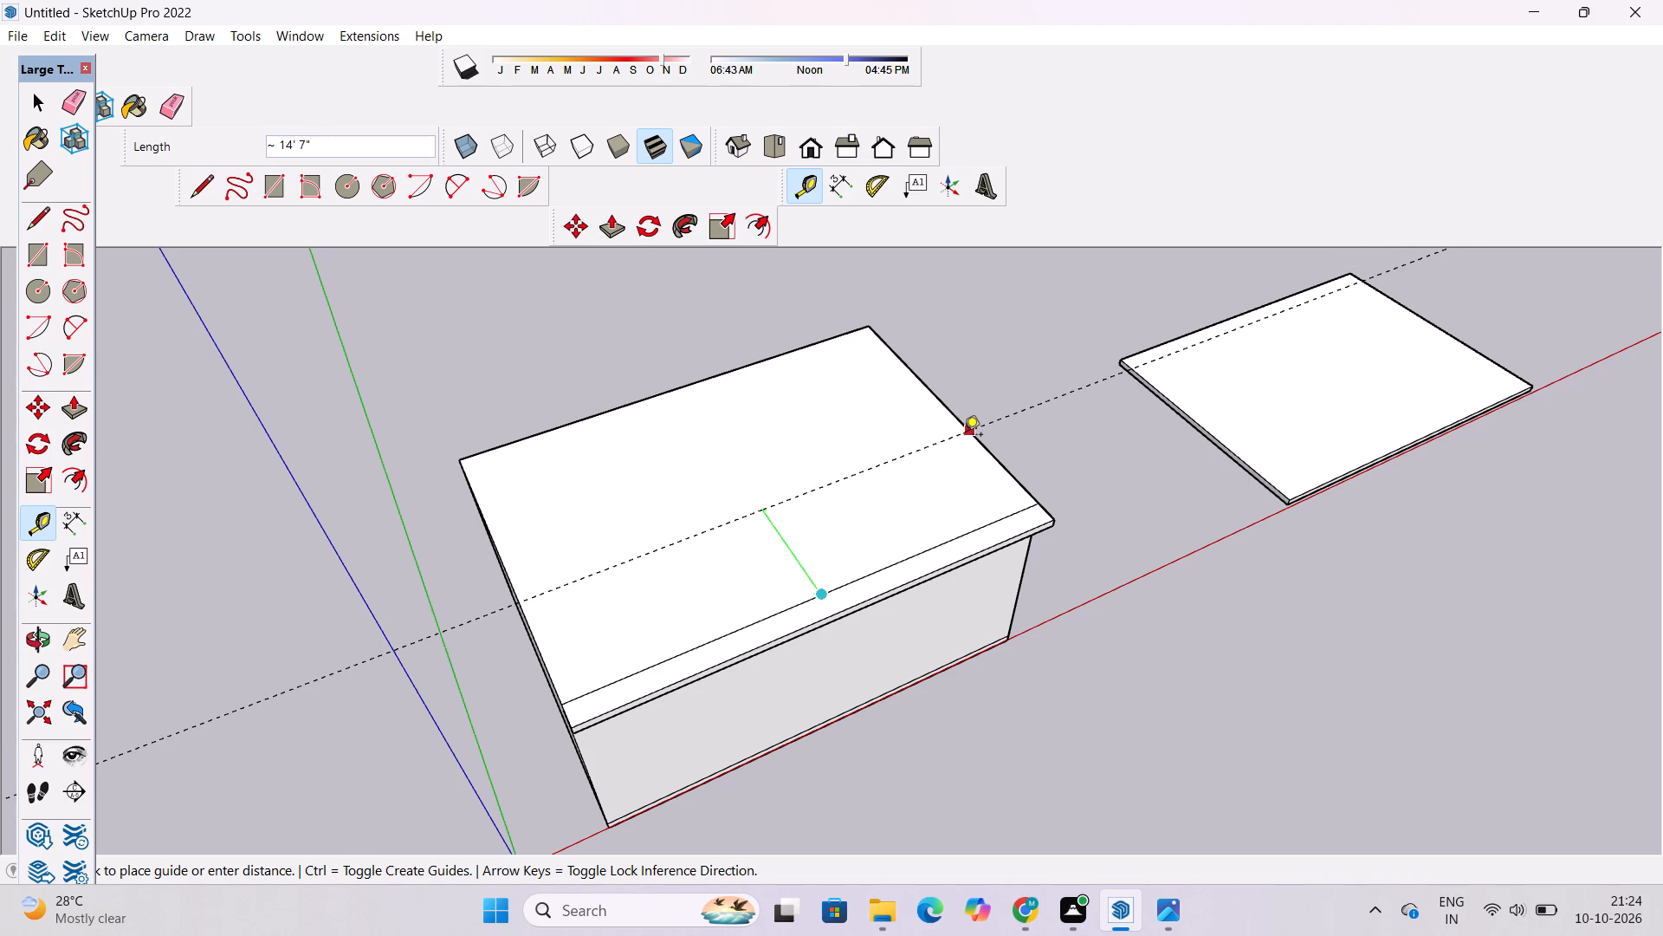
text(12)
key(apostrophe)
key(Return)
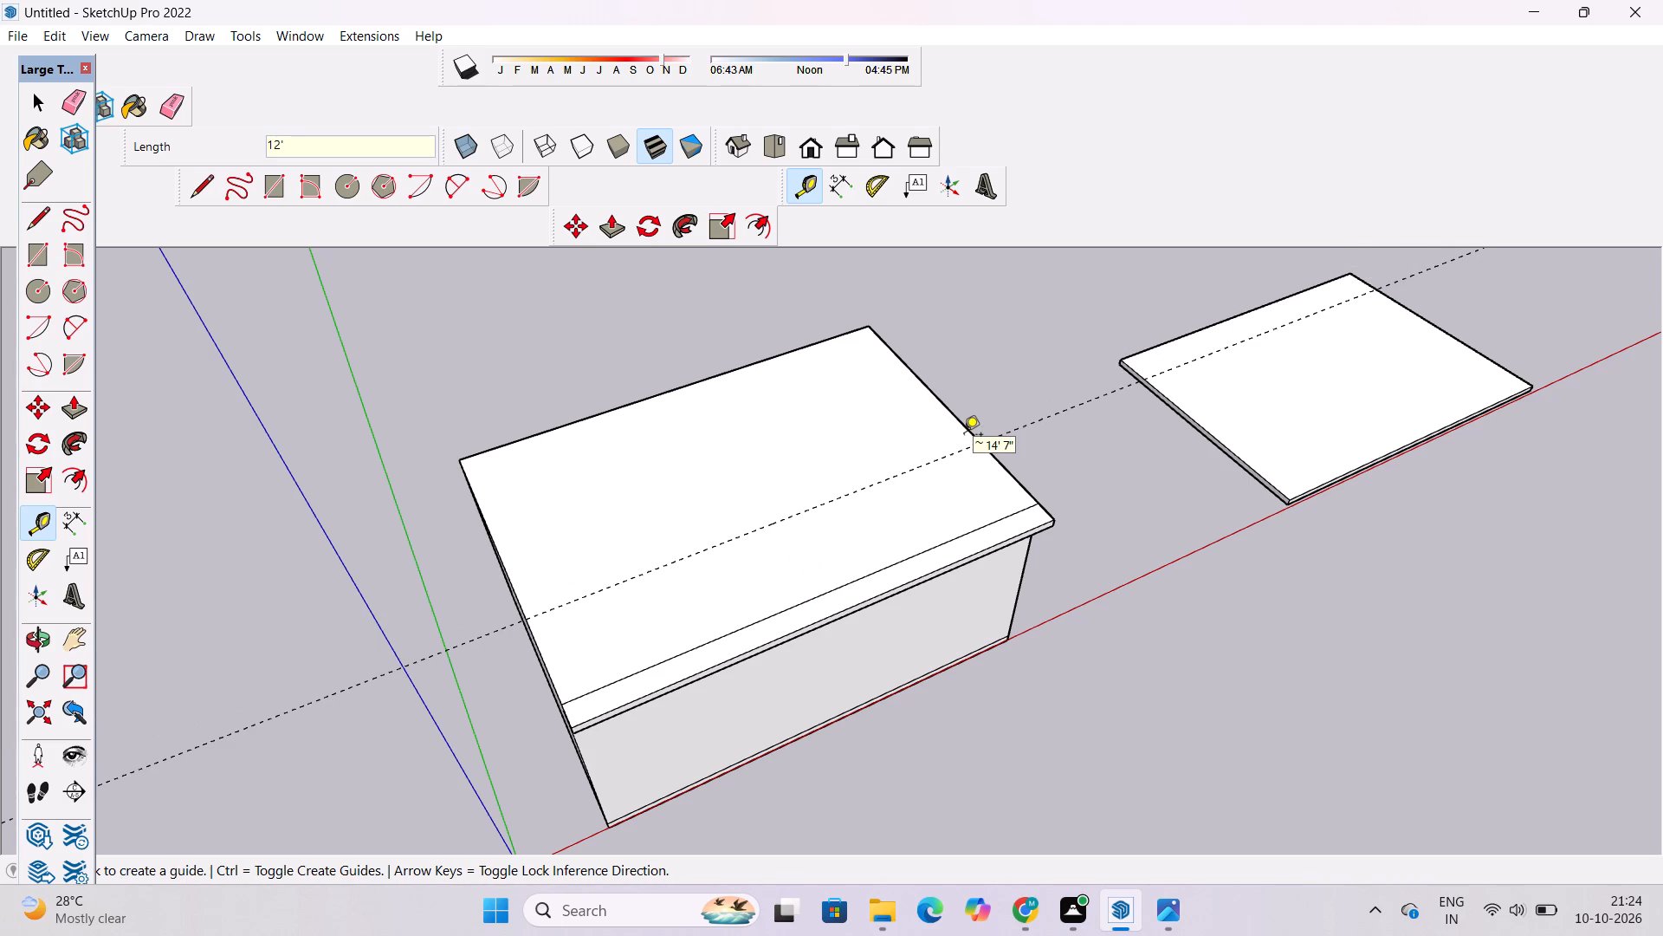
Draw a line along the guide across the slab top from one side edge to the other.
key(o)
scroll(919, 466, down, 3)
drag(919, 469, 889, 505)
drag(882, 509, 655, 564)
drag(730, 568, 726, 543)
scroll(726, 543, down, 1)
drag(726, 543, 773, 549)
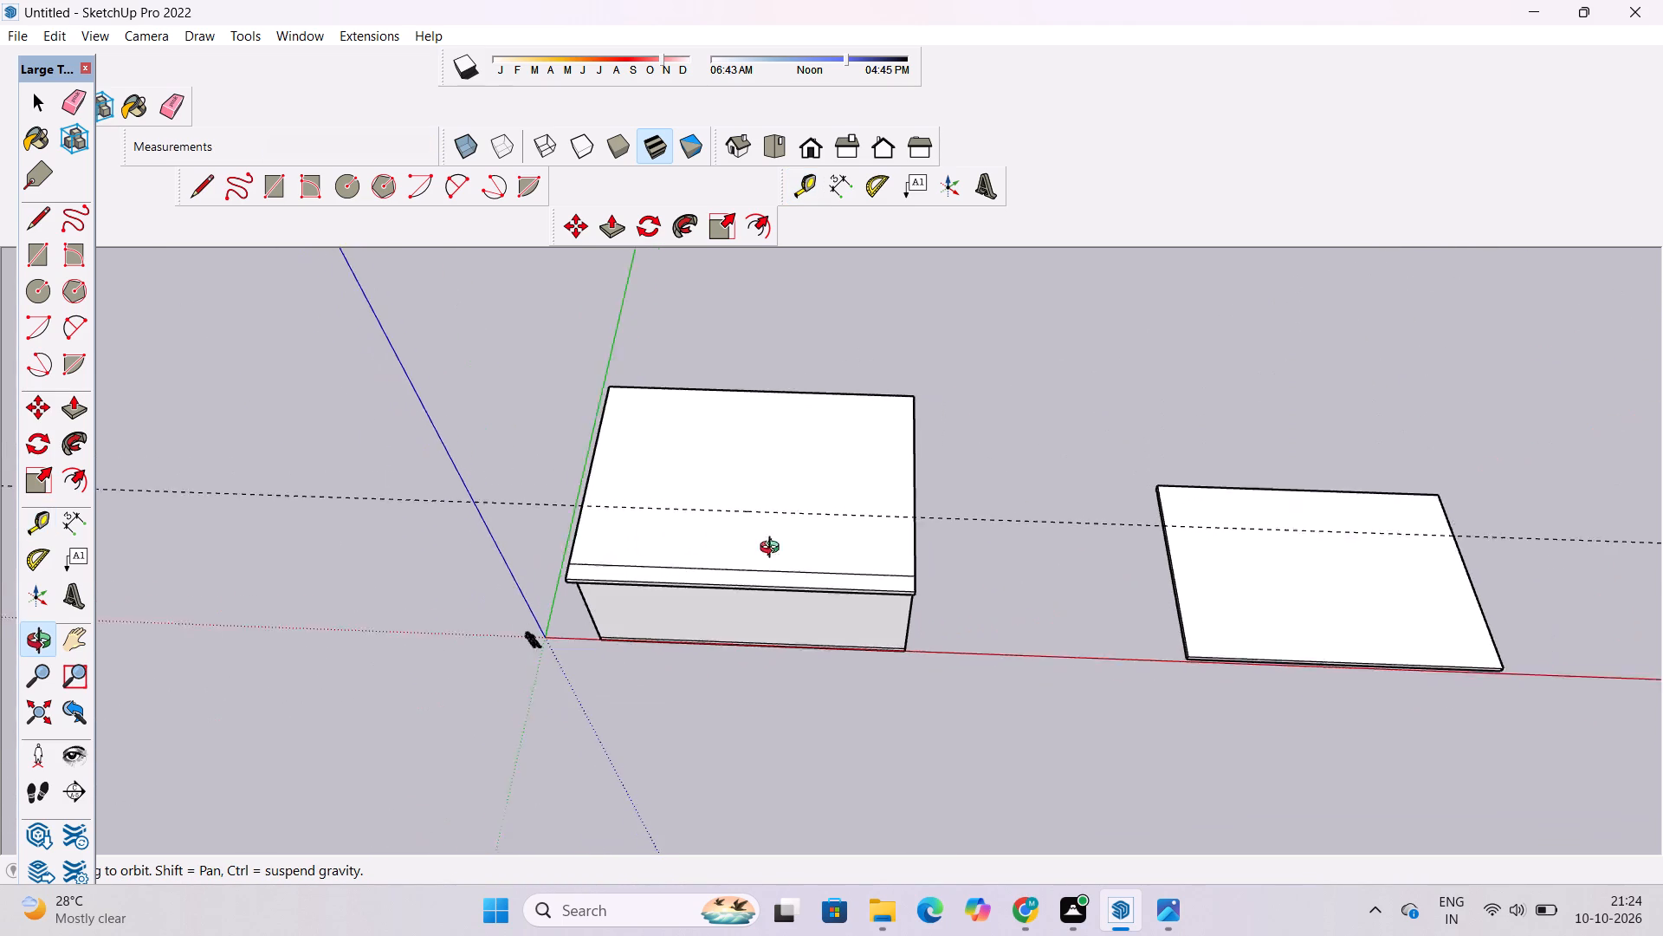
drag(773, 549, 805, 549)
shift+drag(805, 549, 811, 557)
drag(811, 557, 866, 518)
key(l)
scroll(877, 509, up, 3)
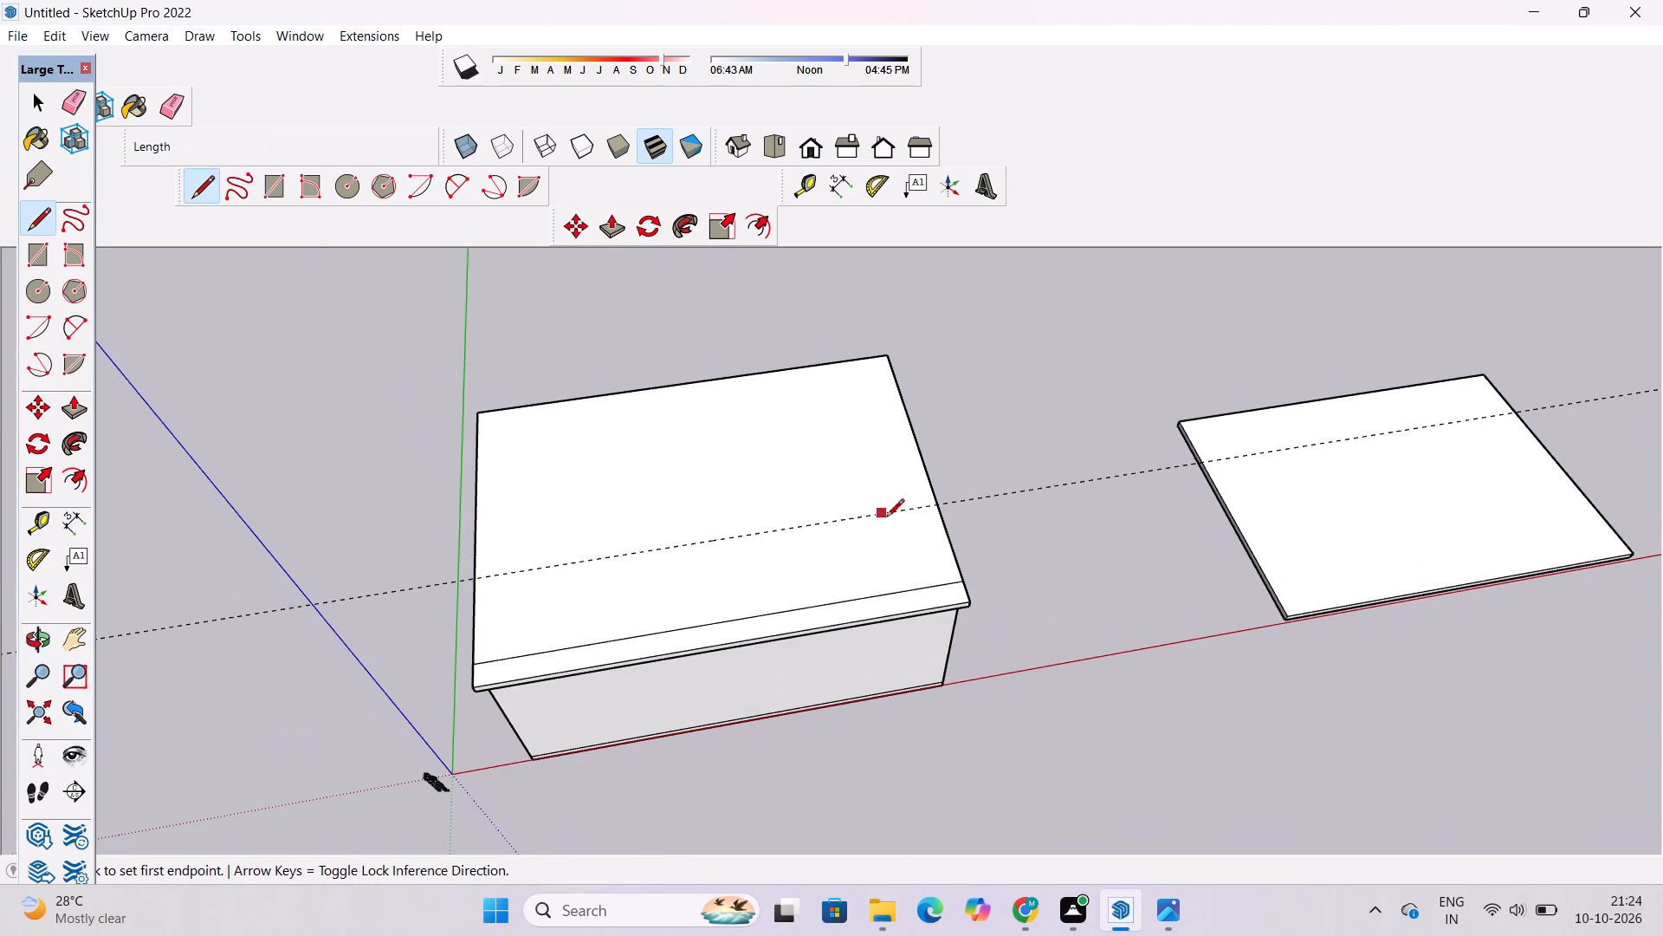
click(938, 507)
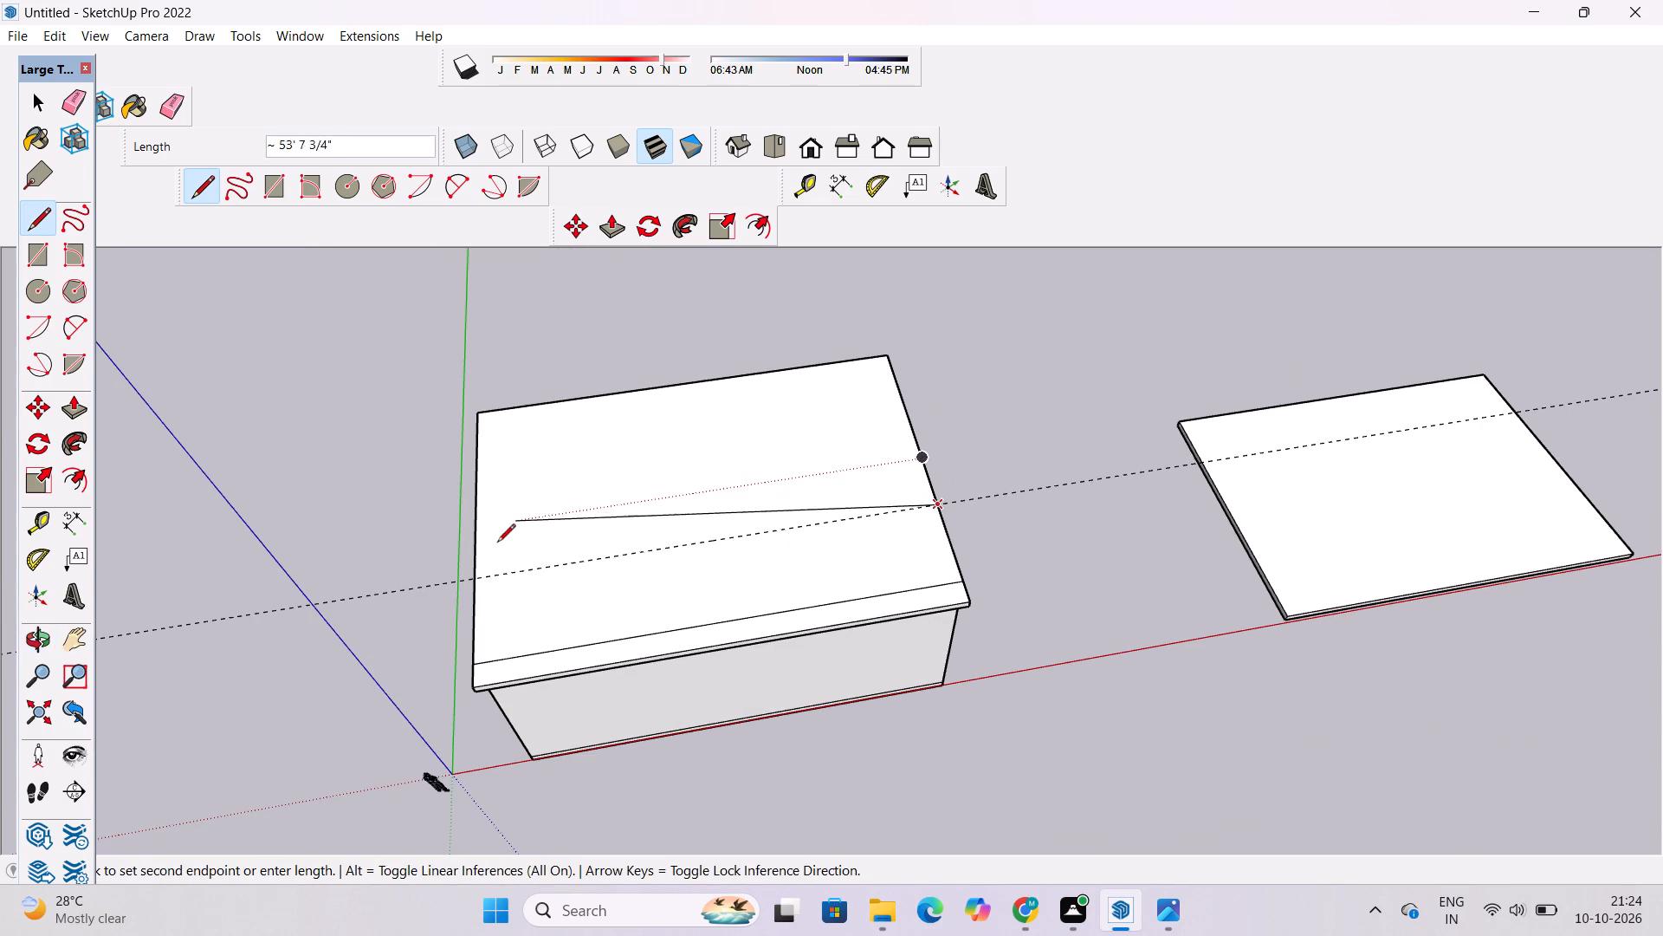
click(476, 575)
key(space)
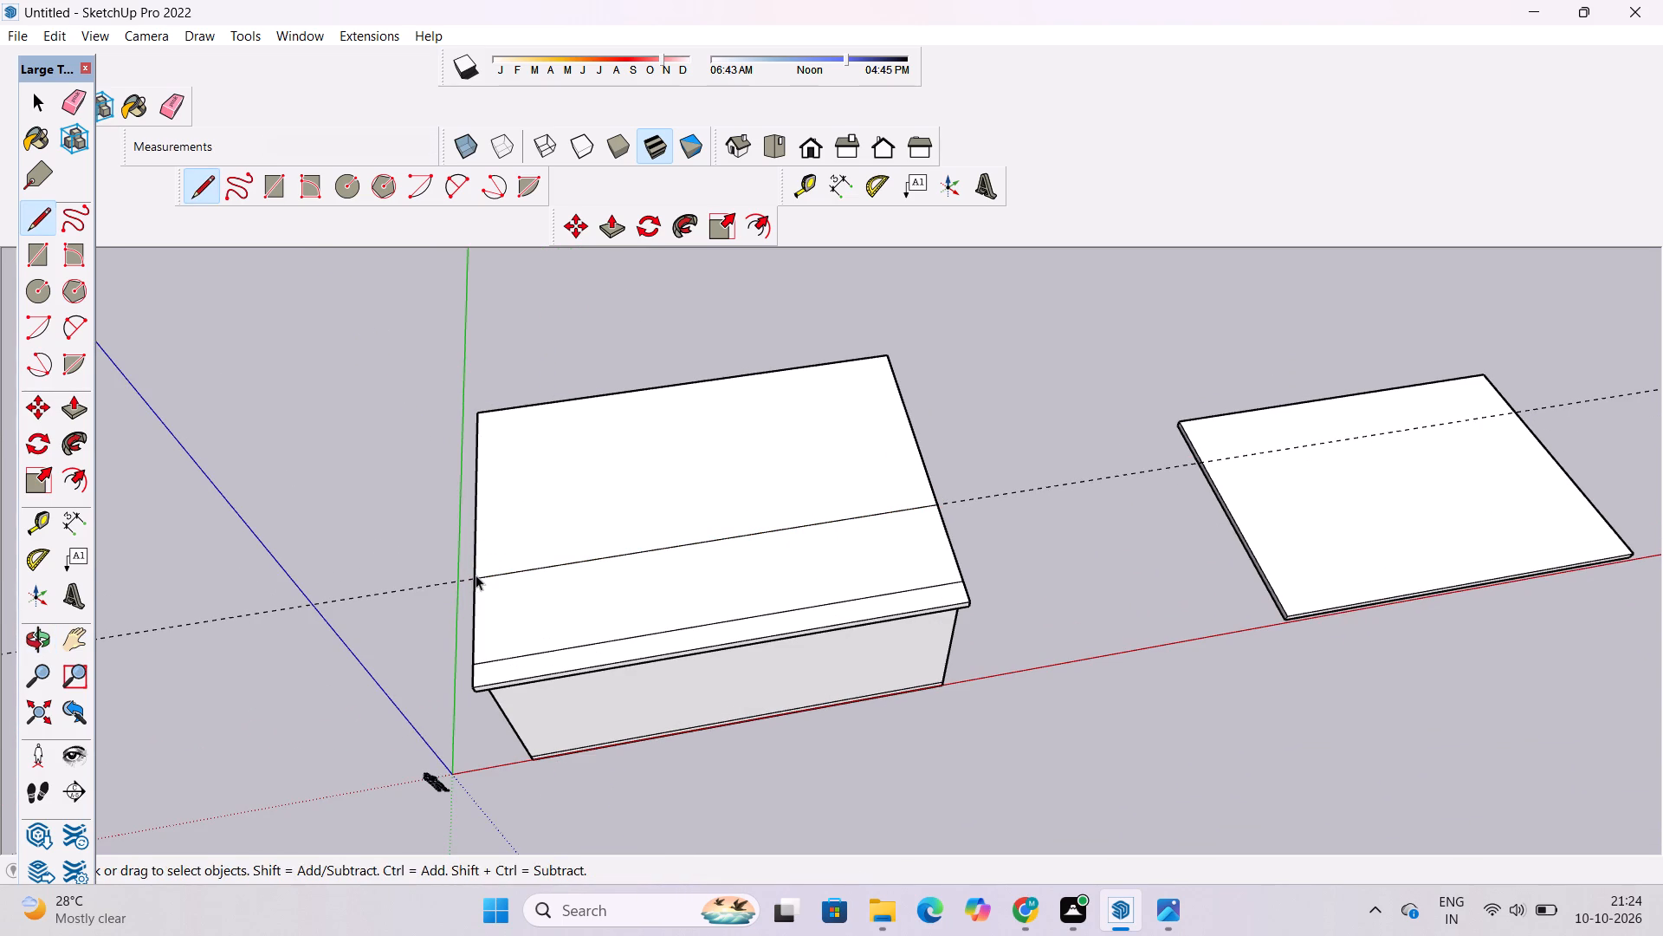
Extrude the slab-top area behind the new line upward 25' as the set-back upper storey.
text(o)
scroll(521, 537, down, 6)
drag(512, 569, 647, 552)
shift+drag(549, 613, 557, 578)
drag(559, 578, 632, 571)
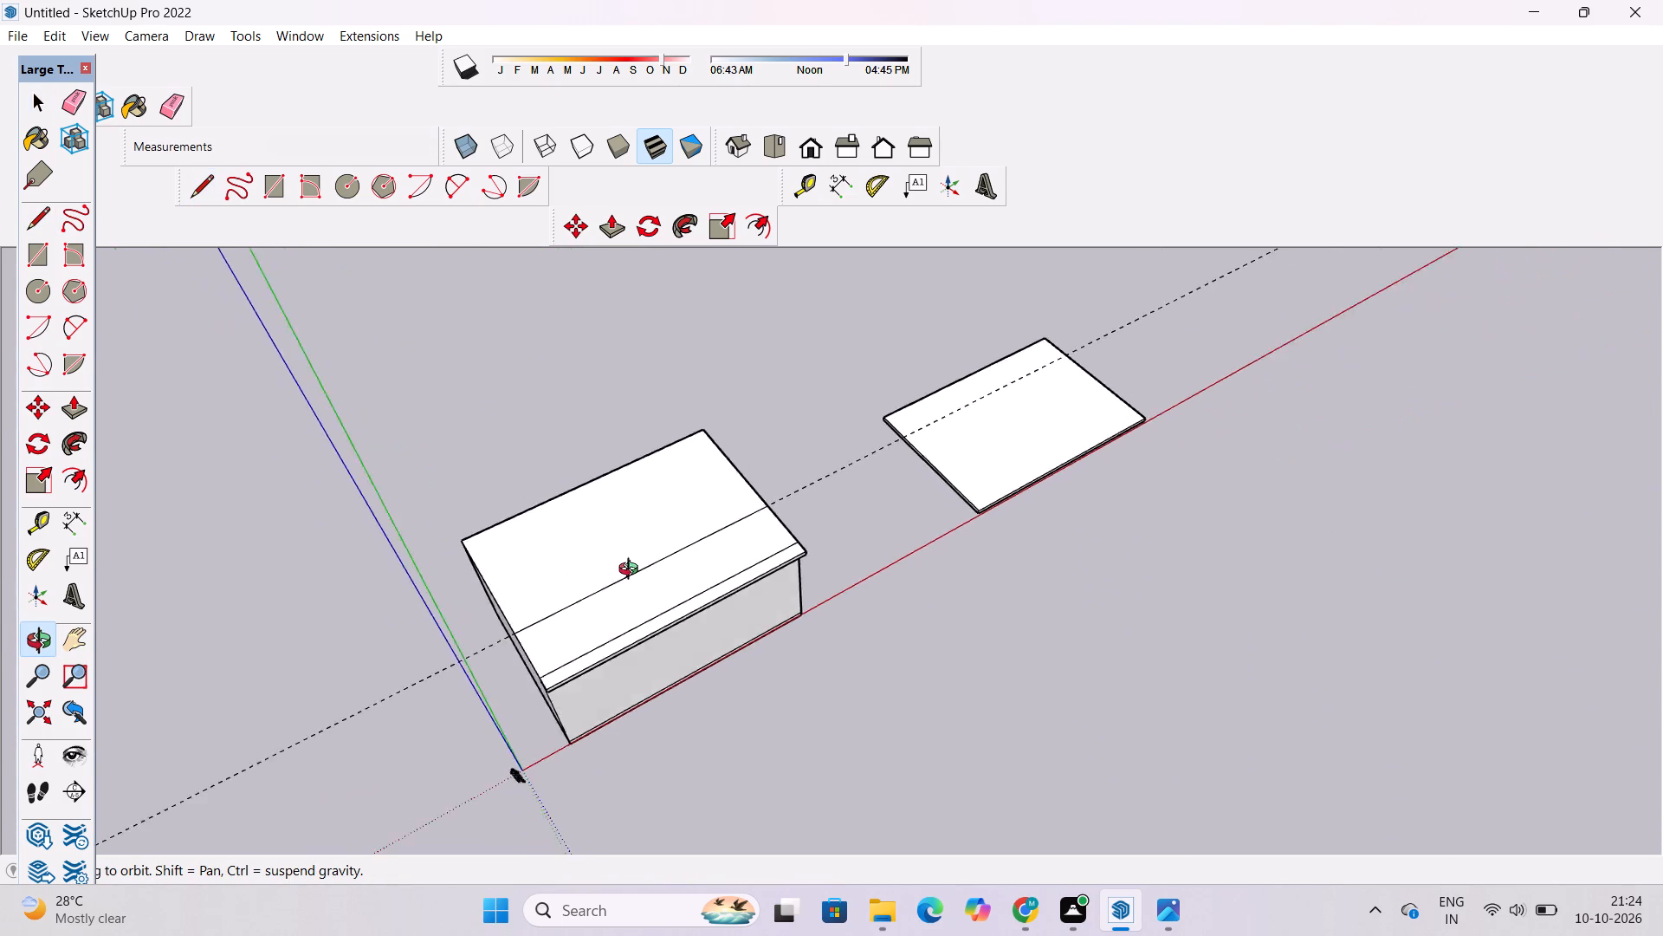
drag(632, 571, 633, 571)
shift+drag(636, 579, 618, 516)
shift+drag(618, 517, 624, 543)
shift+drag(606, 575, 624, 563)
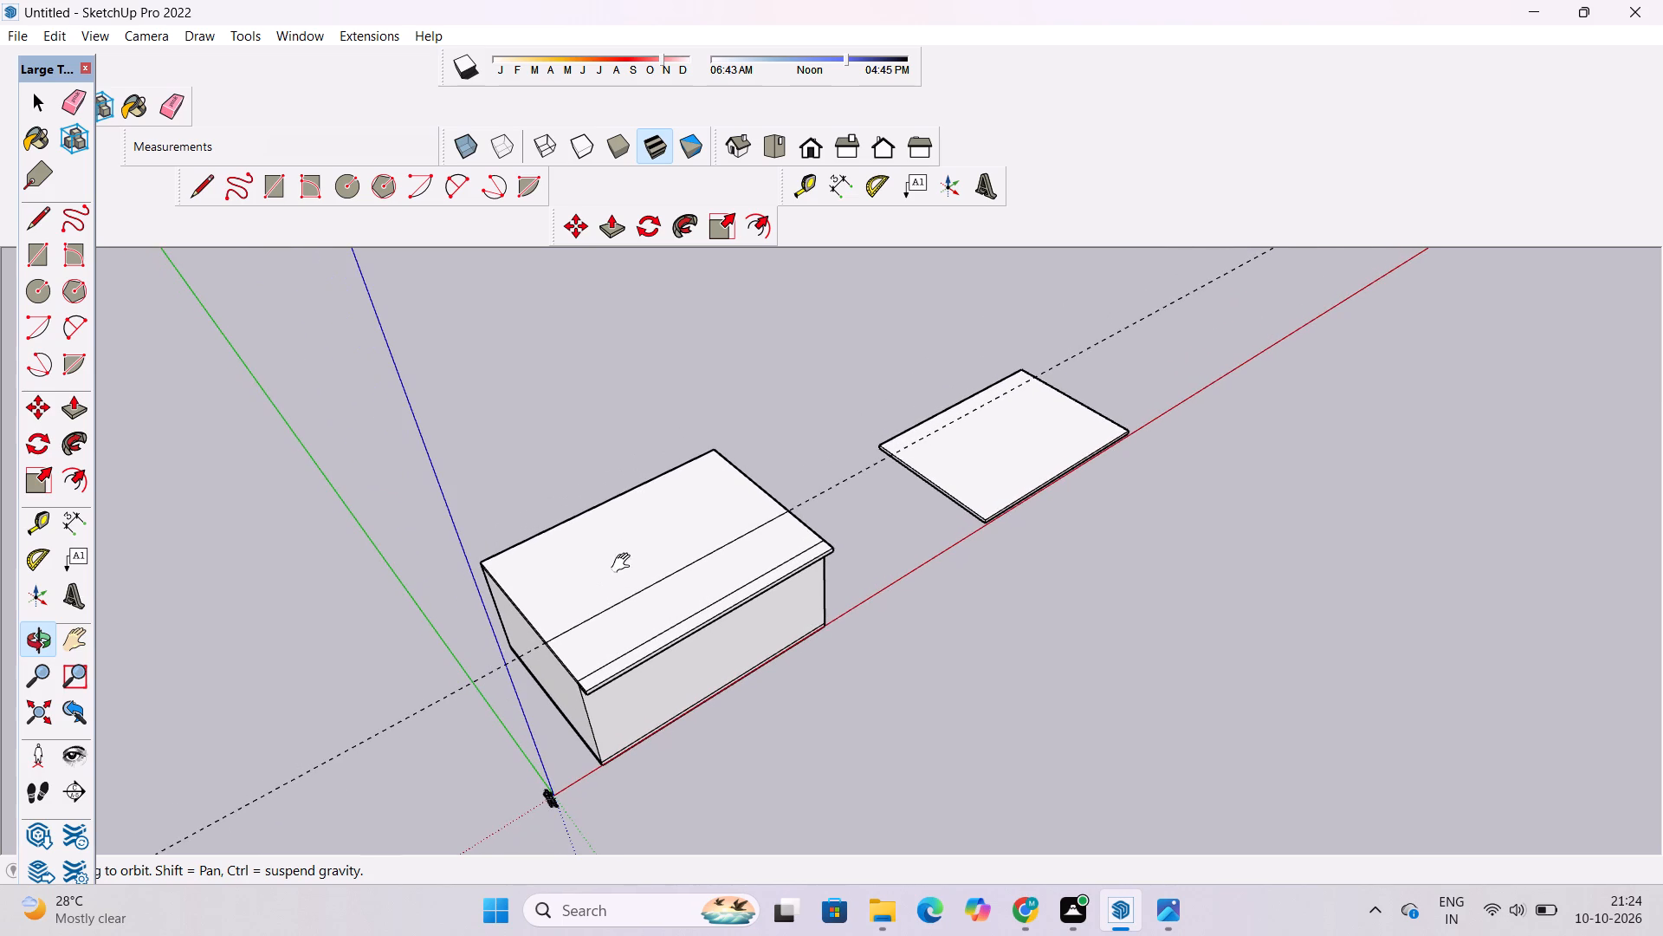
key(p)
scroll(560, 600, up, 8)
click(560, 600)
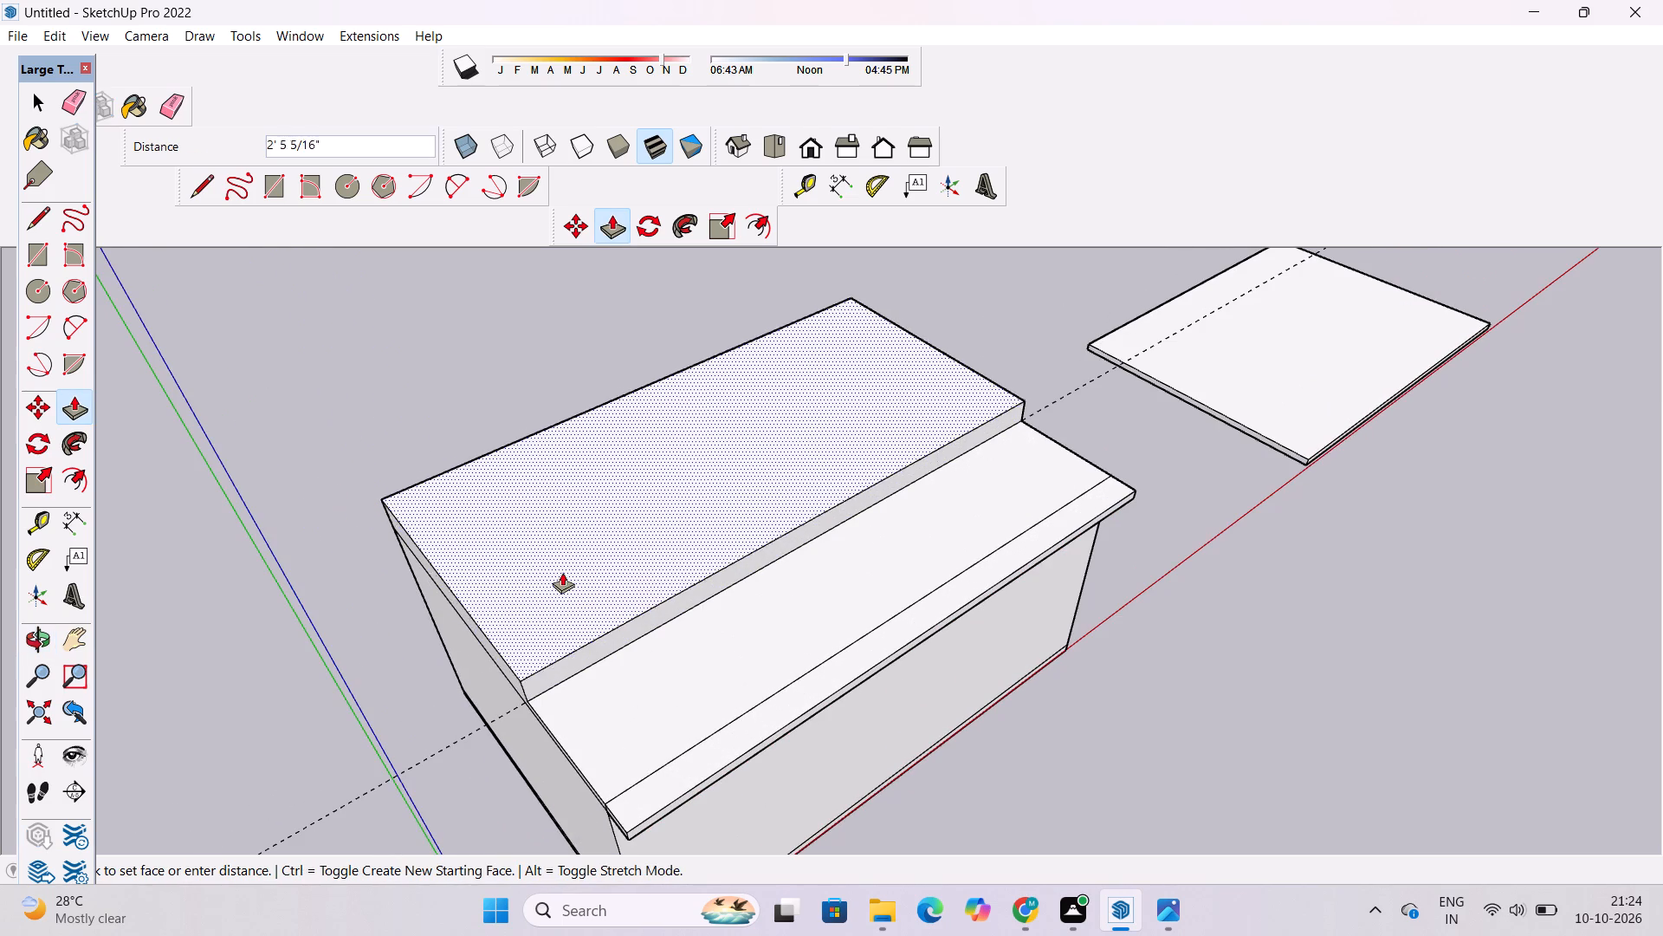
scroll(563, 560, down, 4)
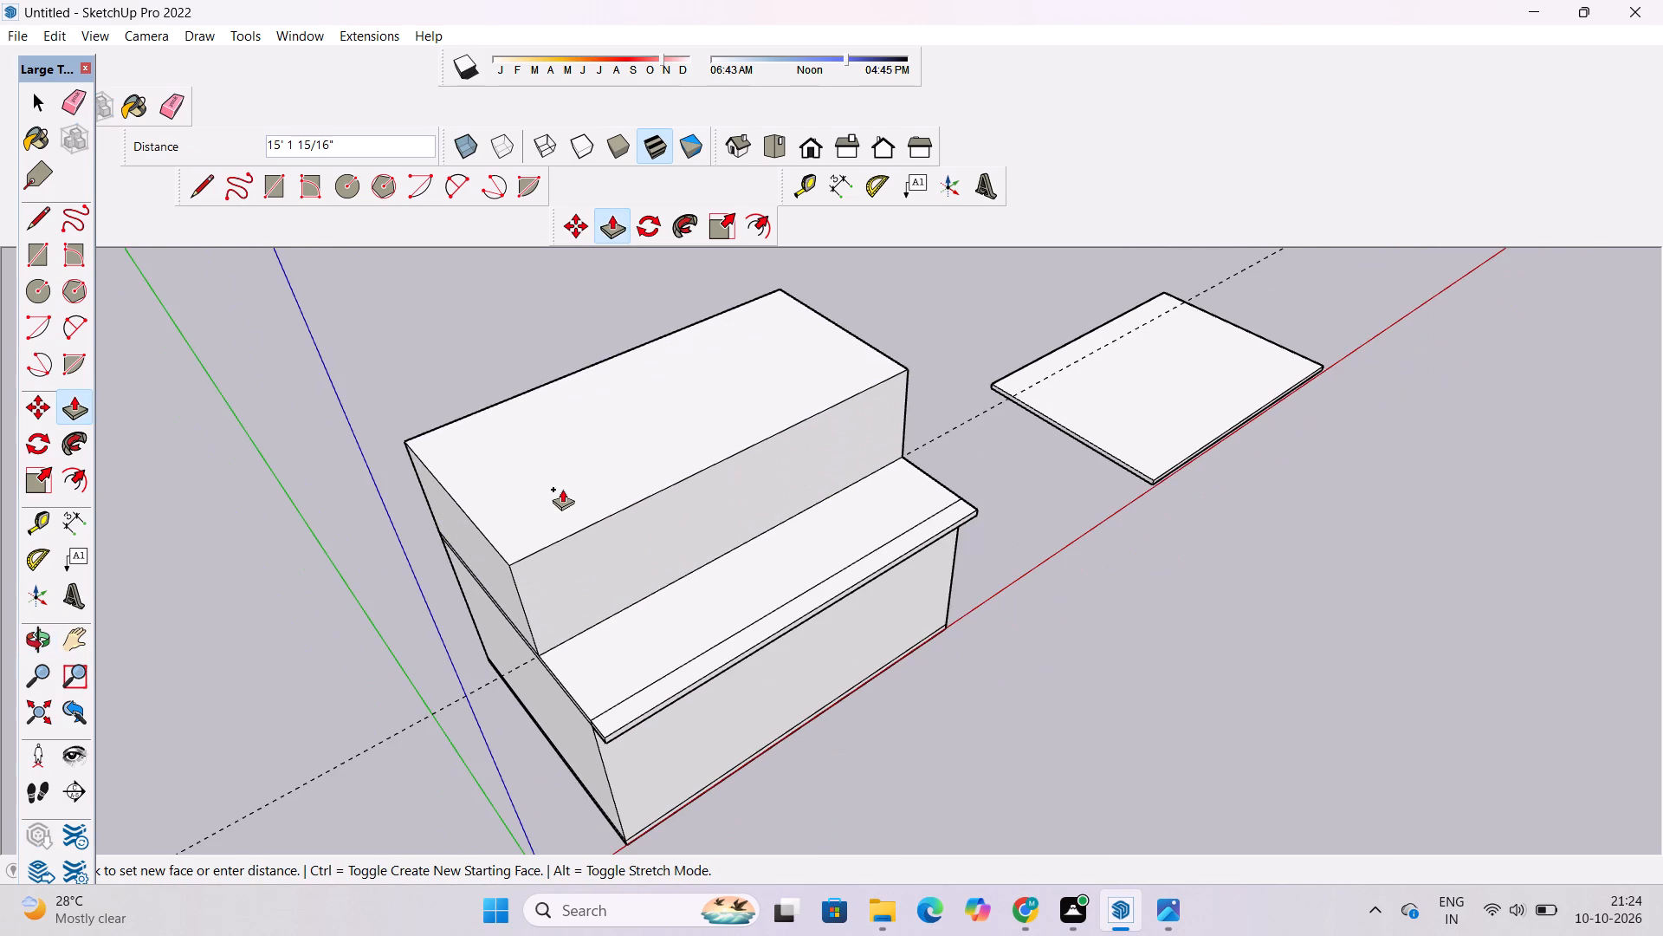
text(25')
key(Return)
key(o)
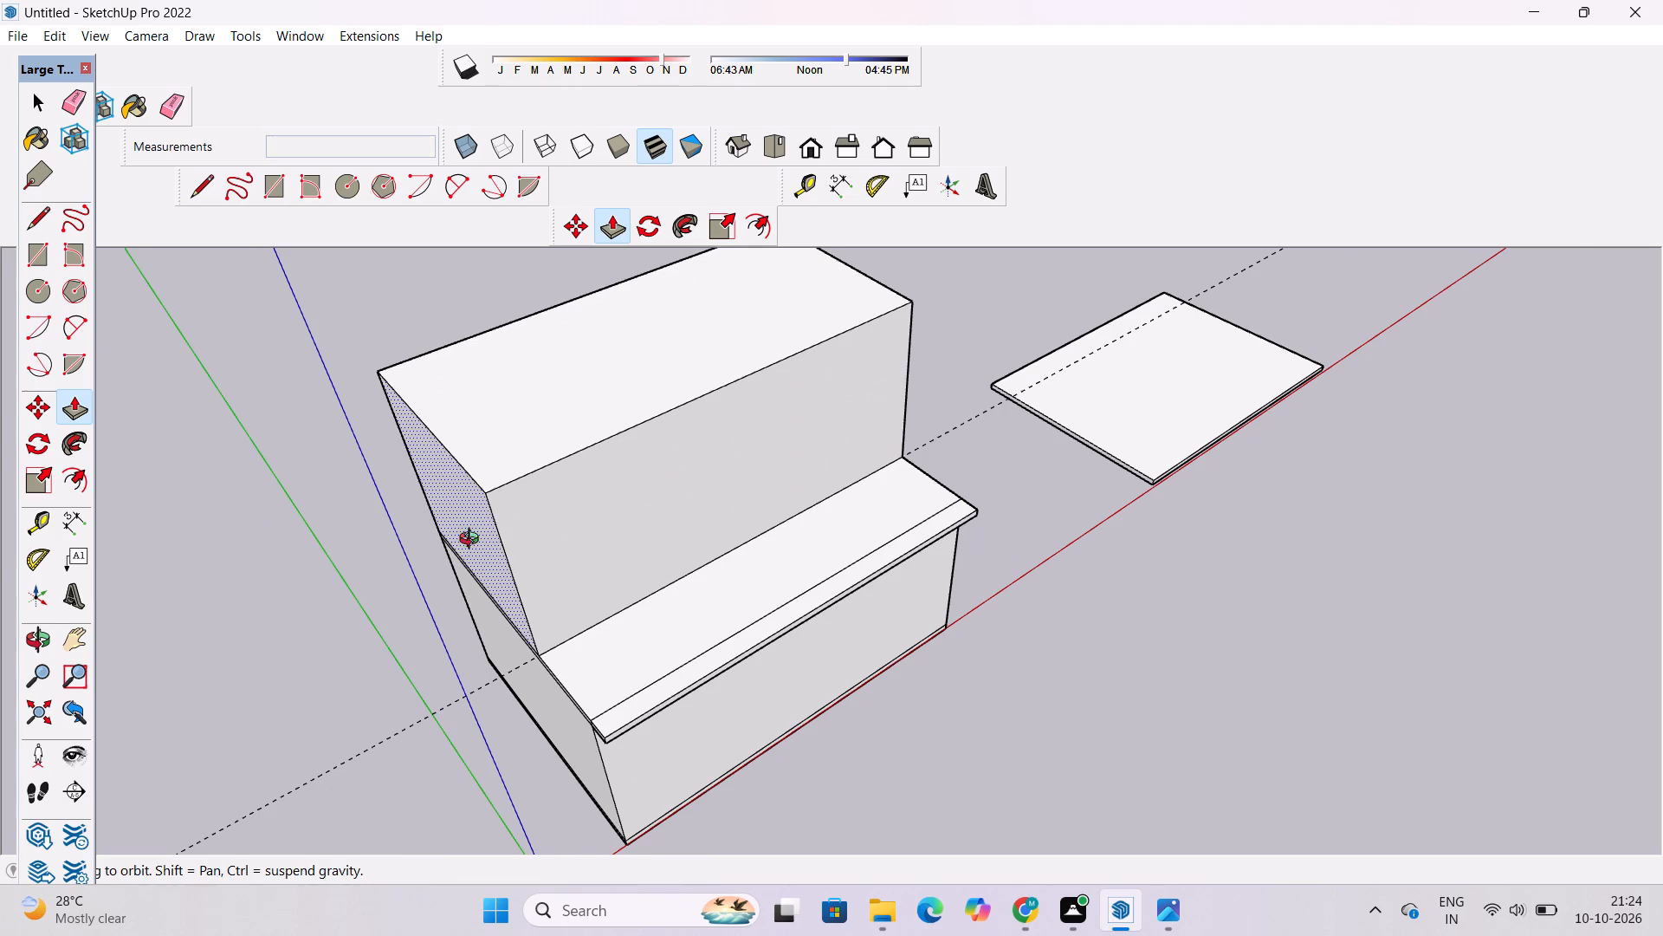
Copy the separate slab from beside the house onto the upper storey, matching its rear corner to the storey's top rear corner.
scroll(496, 533, down, 4)
shift+drag(694, 511, 624, 615)
shift+drag(624, 615, 617, 585)
key(space)
click(819, 591)
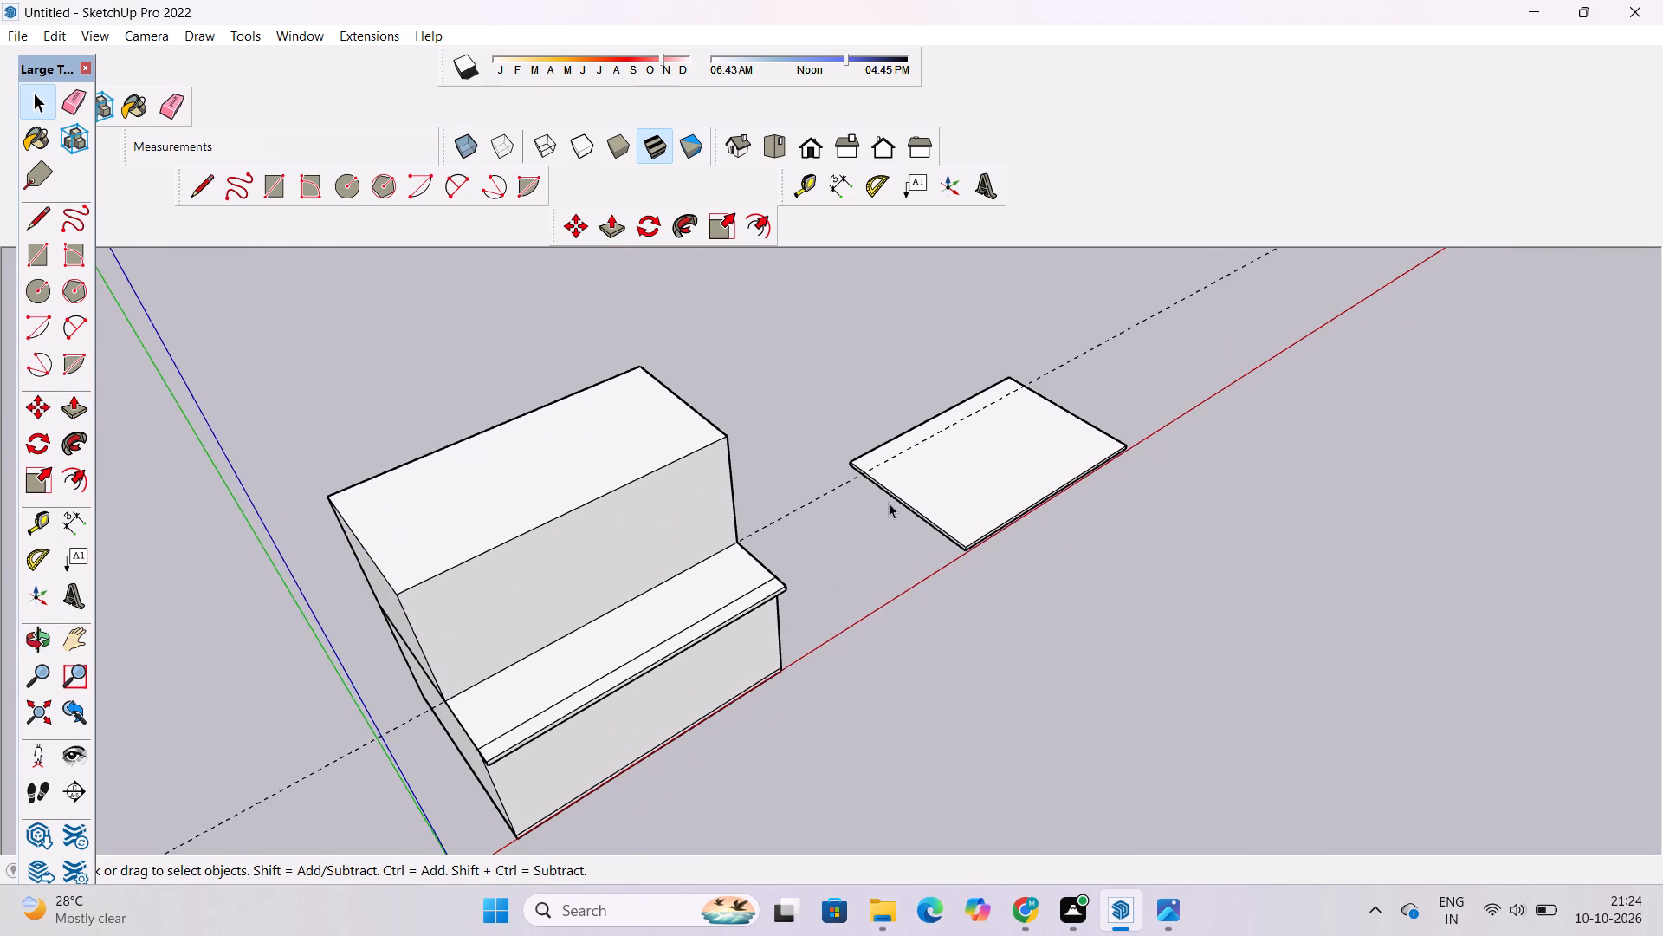
click(889, 503)
click(914, 482)
key(m)
scroll(845, 514, up, 11)
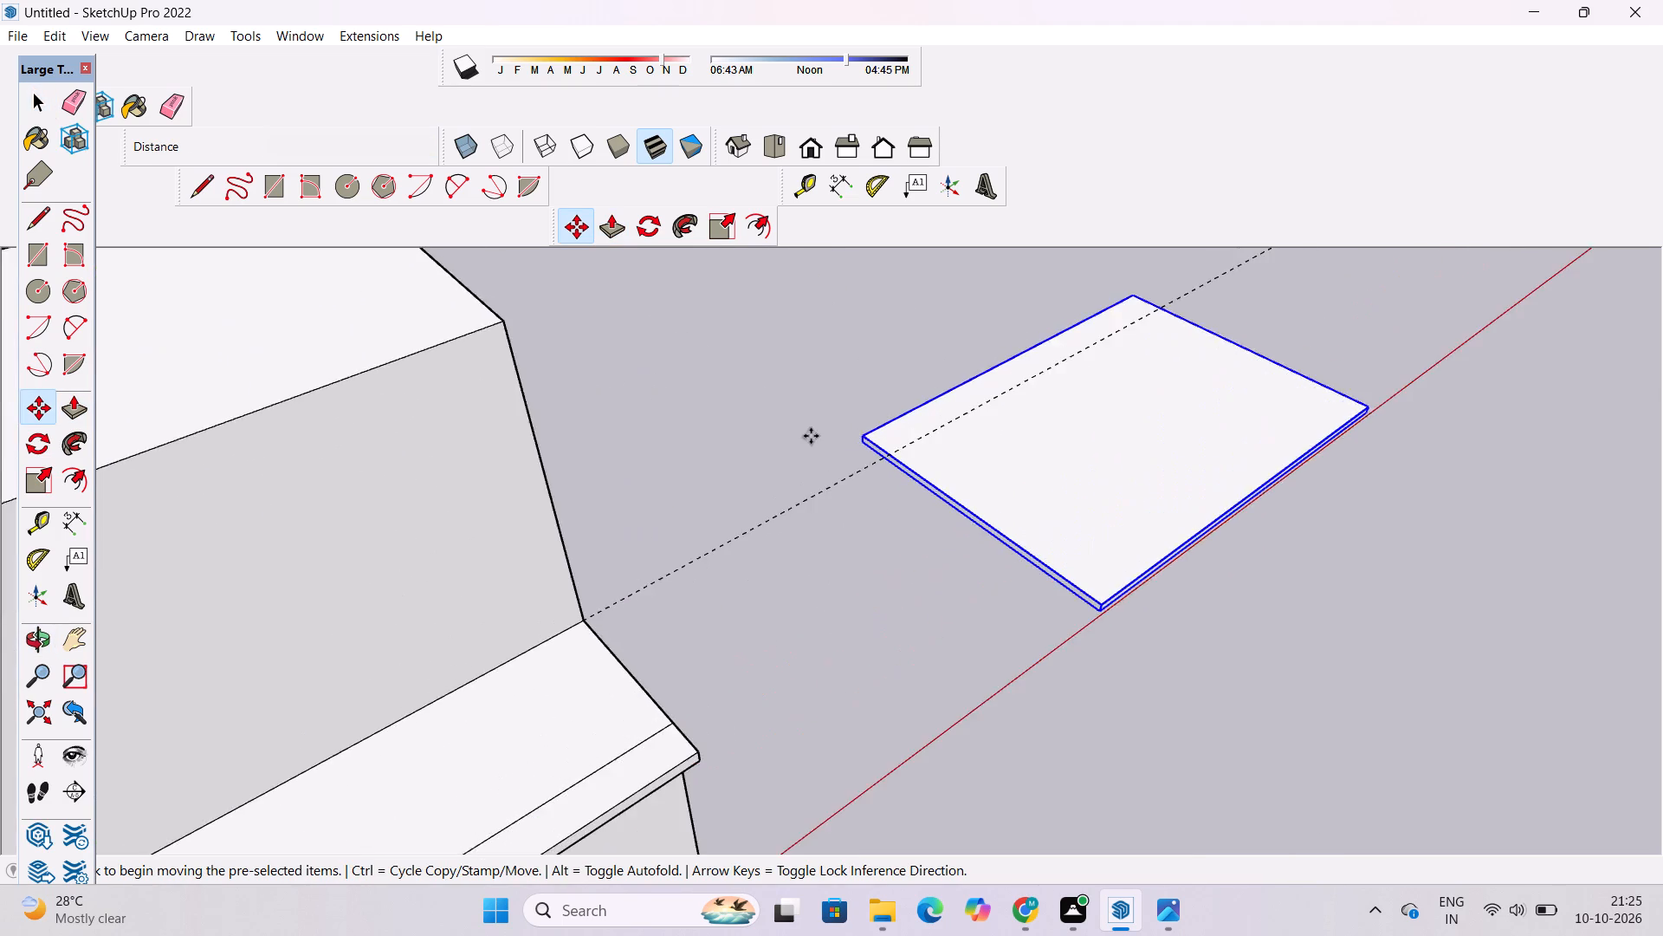
scroll(811, 436, up, 3)
click(890, 450)
scroll(987, 495, down, 7)
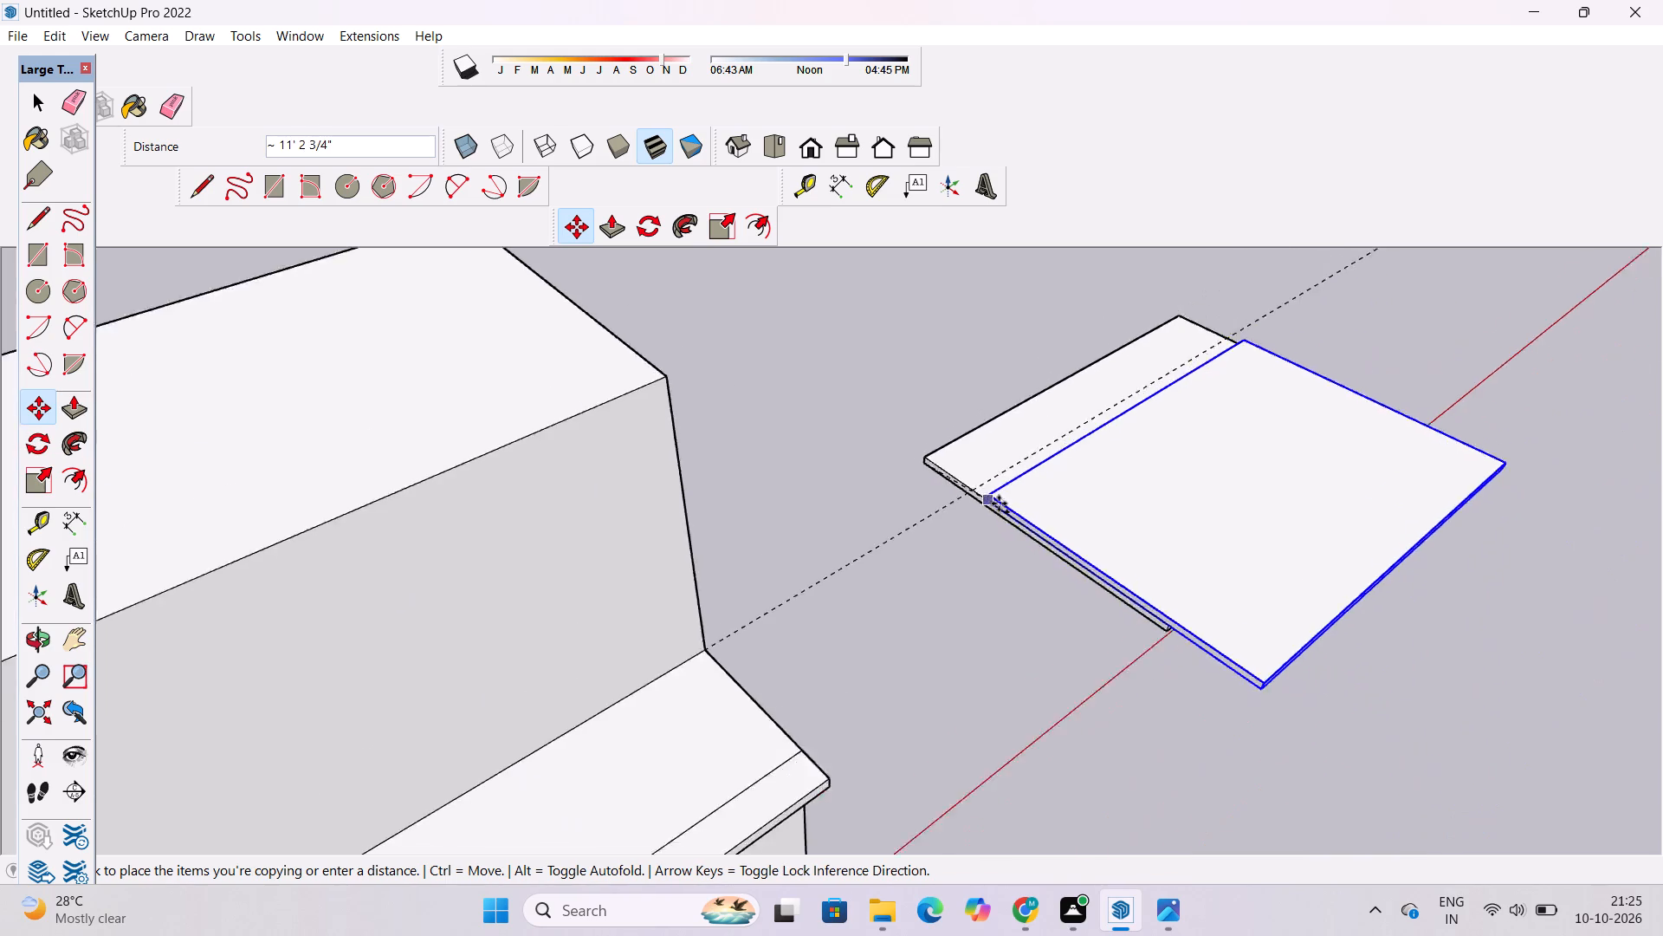
scroll(999, 504, down, 6)
scroll(585, 542, up, 10)
scroll(581, 543, down, 4)
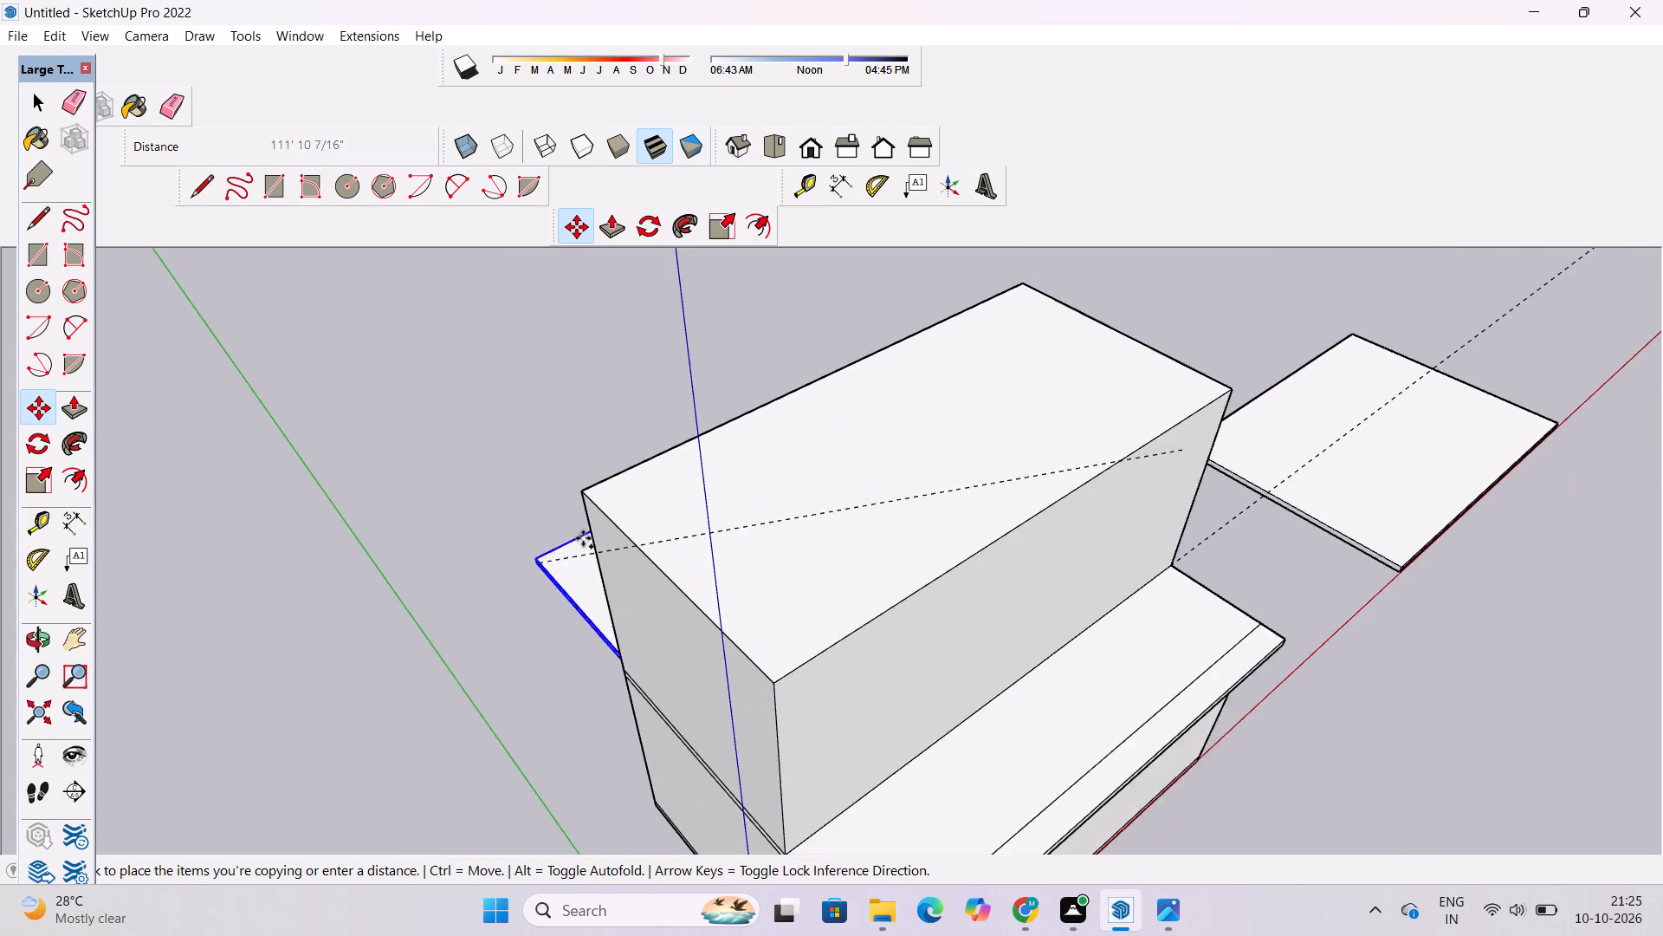
scroll(586, 536, up, 3)
click(590, 461)
key(space)
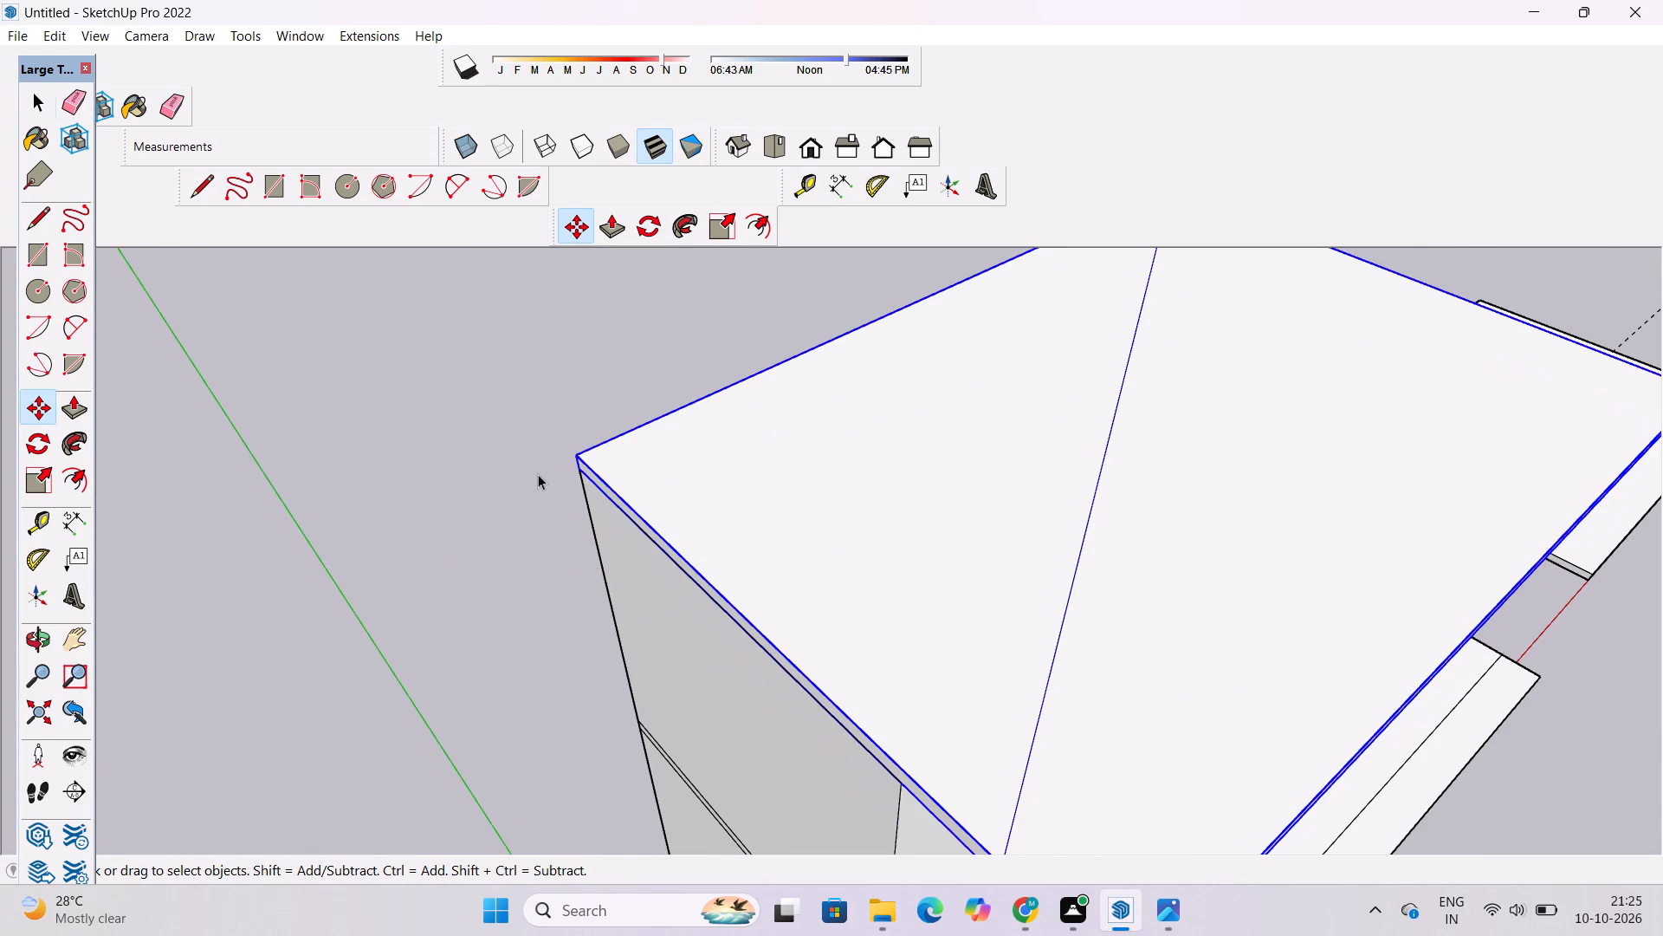
Explode the copied roof slab group on top of the upper storey.
right_click(716, 470)
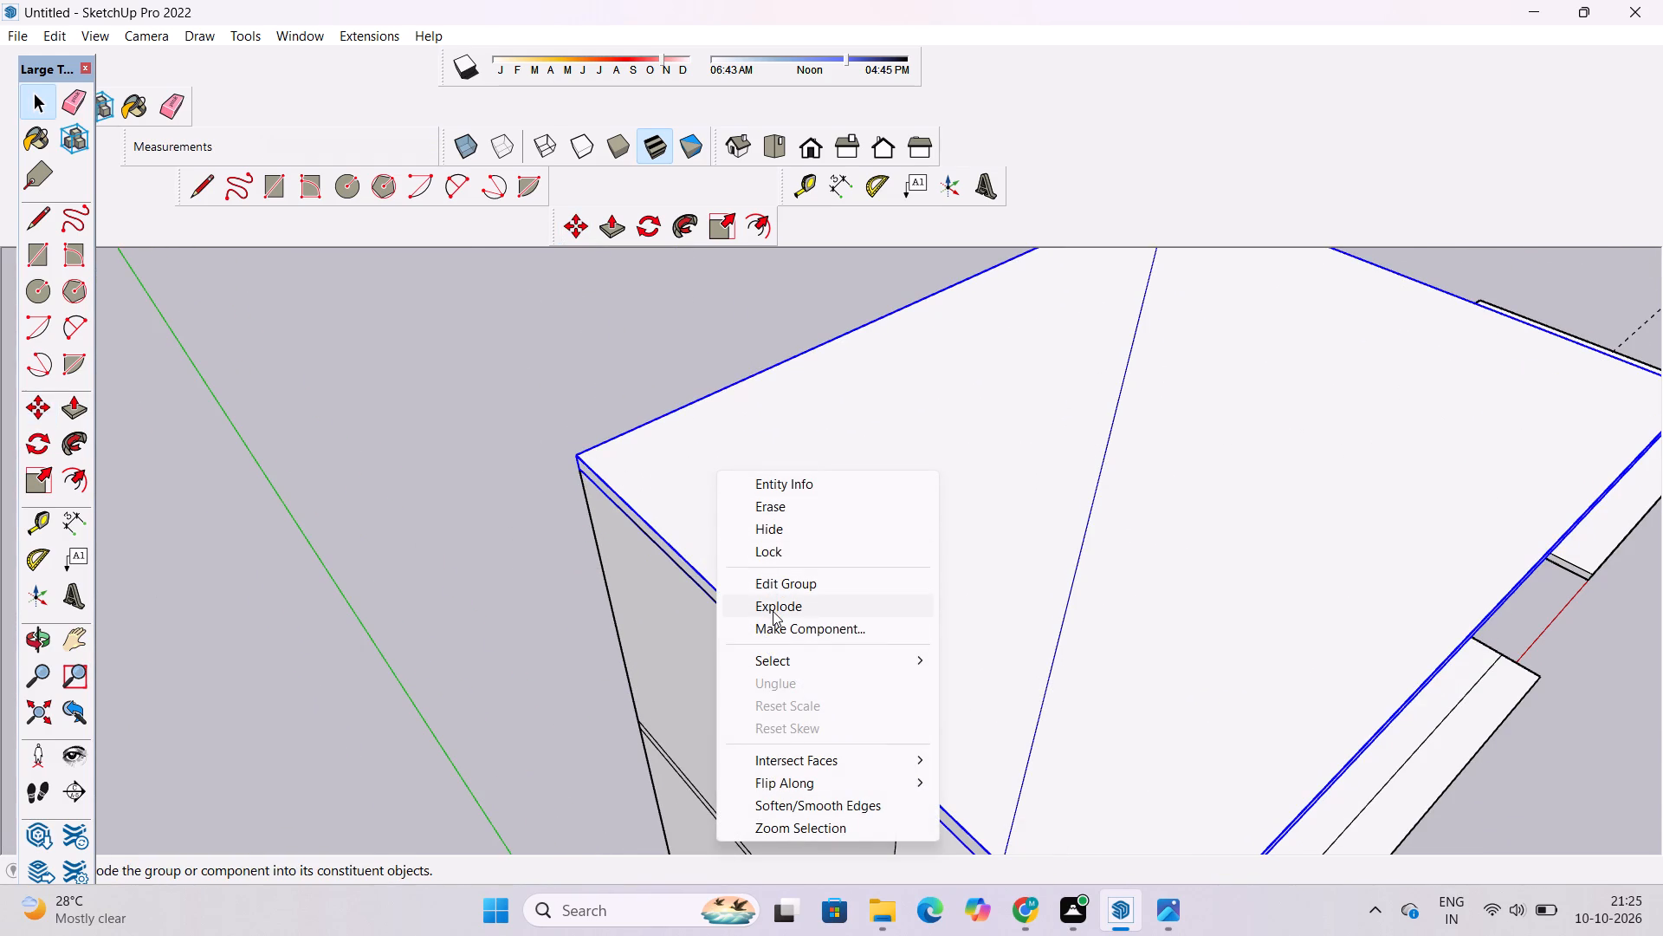
click(773, 611)
scroll(451, 530, down, 3)
click(450, 529)
Examine the stacked storeys and the overhanging roof slab from the front, the side and above.
key(o)
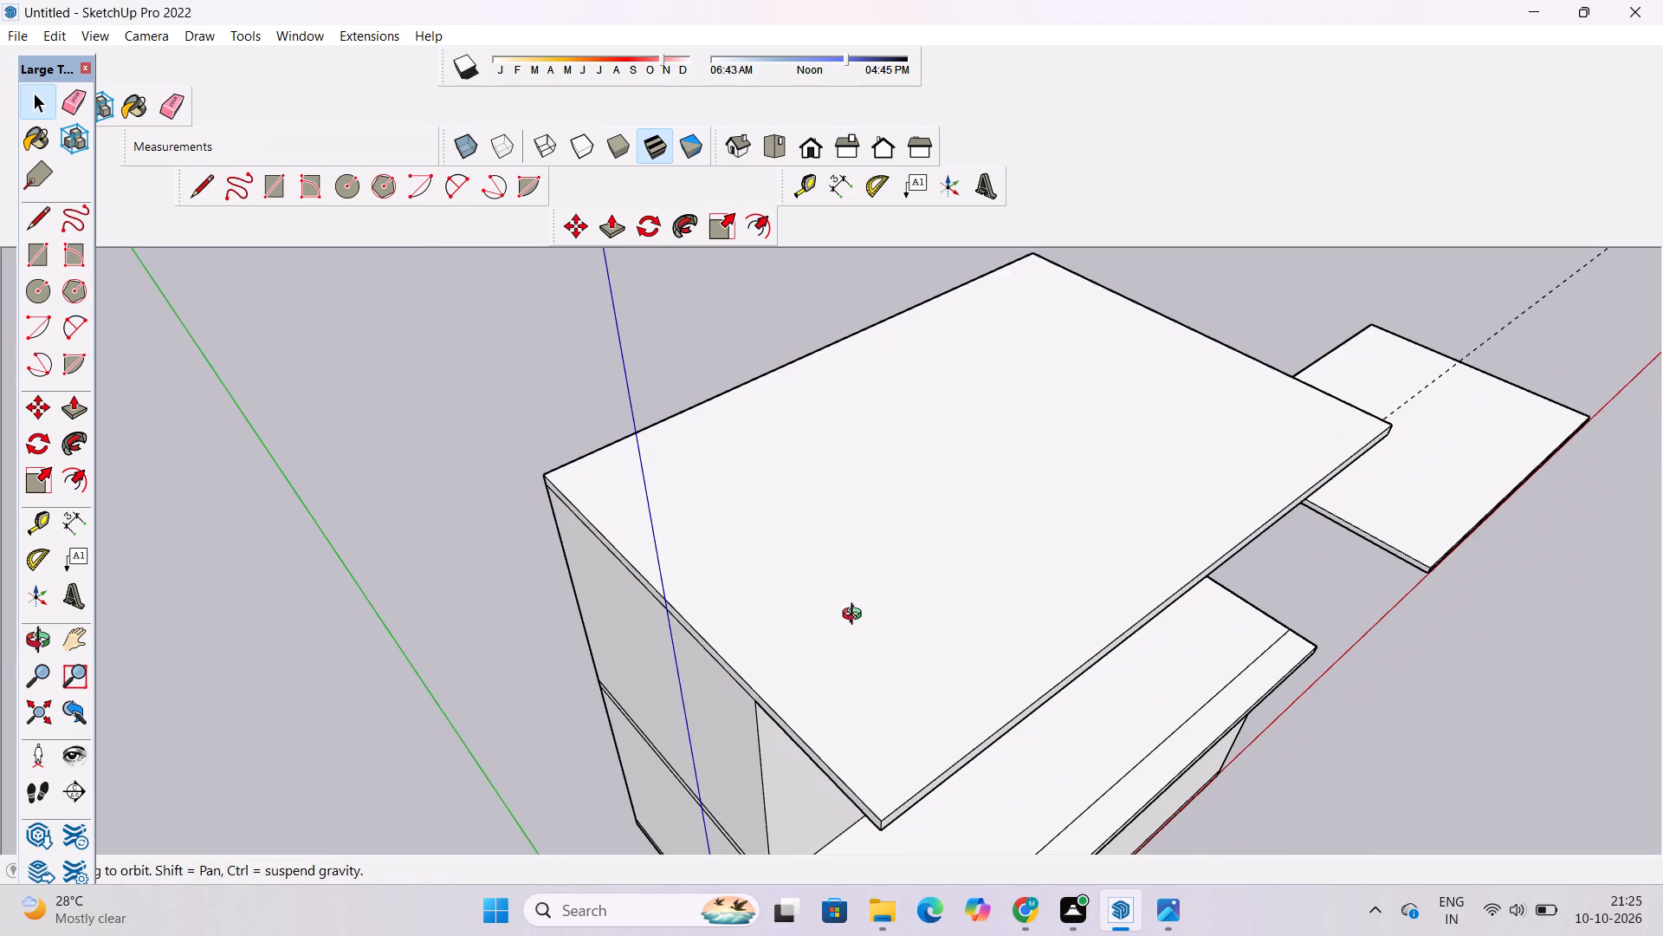
drag(856, 616, 767, 599)
drag(798, 618, 676, 580)
drag(767, 688, 821, 584)
scroll(772, 614, down, 4)
shift+drag(836, 635, 797, 533)
drag(789, 544, 748, 575)
scroll(728, 575, down, 2)
drag(718, 578, 662, 645)
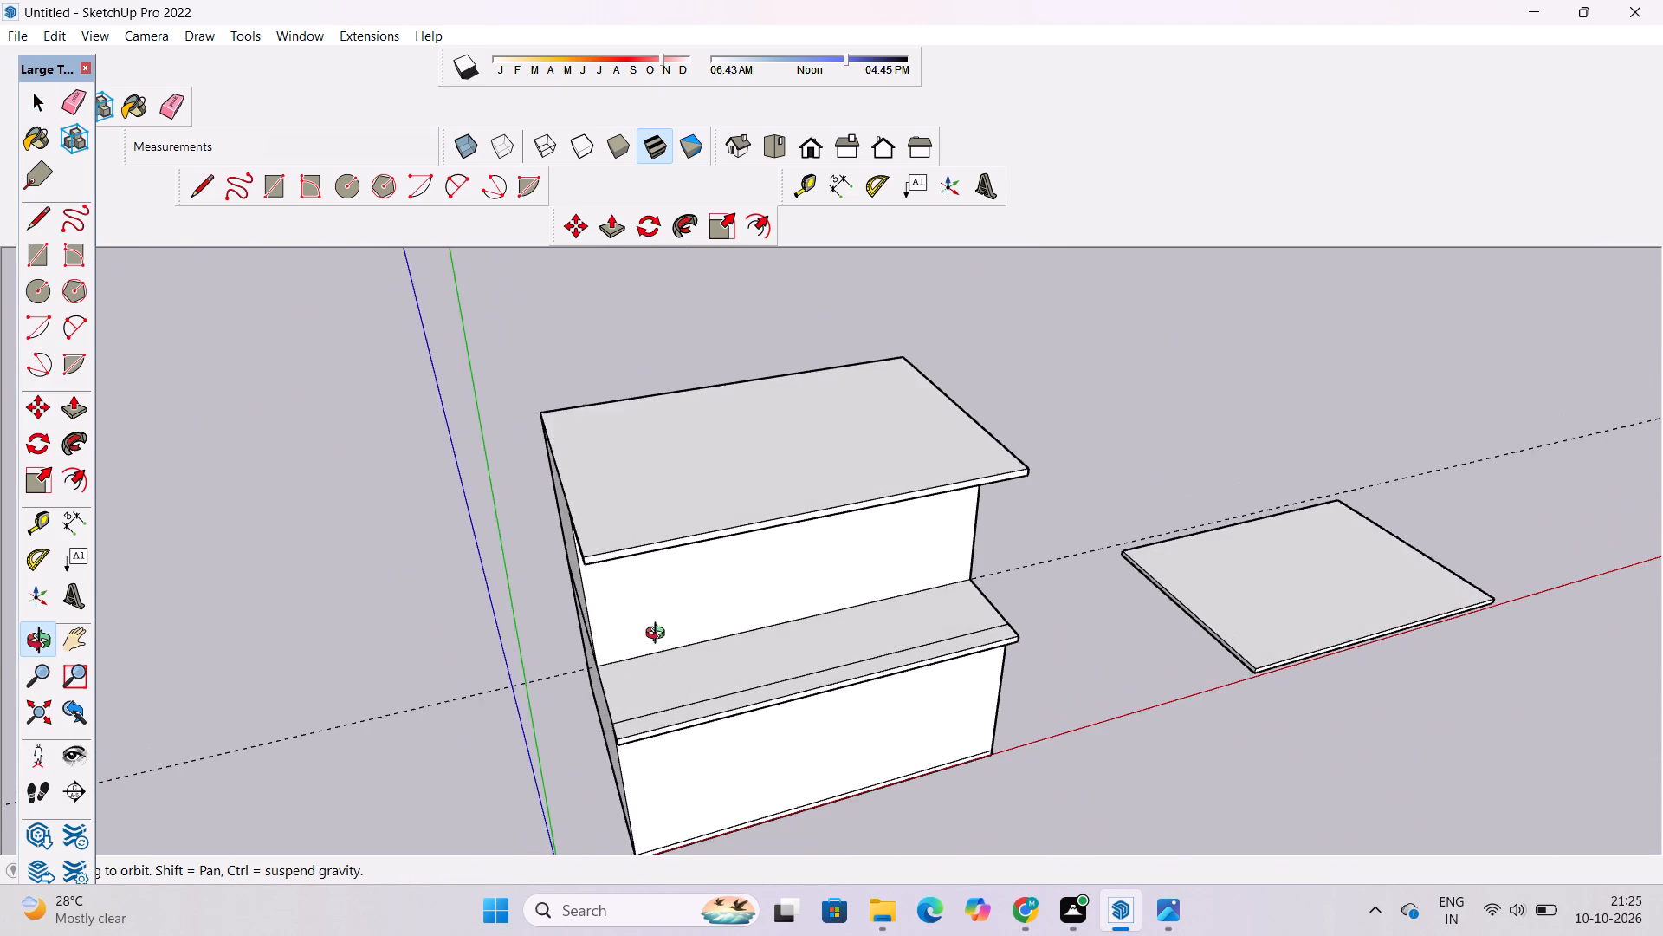
scroll(659, 635, down, 4)
shift+drag(659, 631, 657, 656)
scroll(649, 650, up, 8)
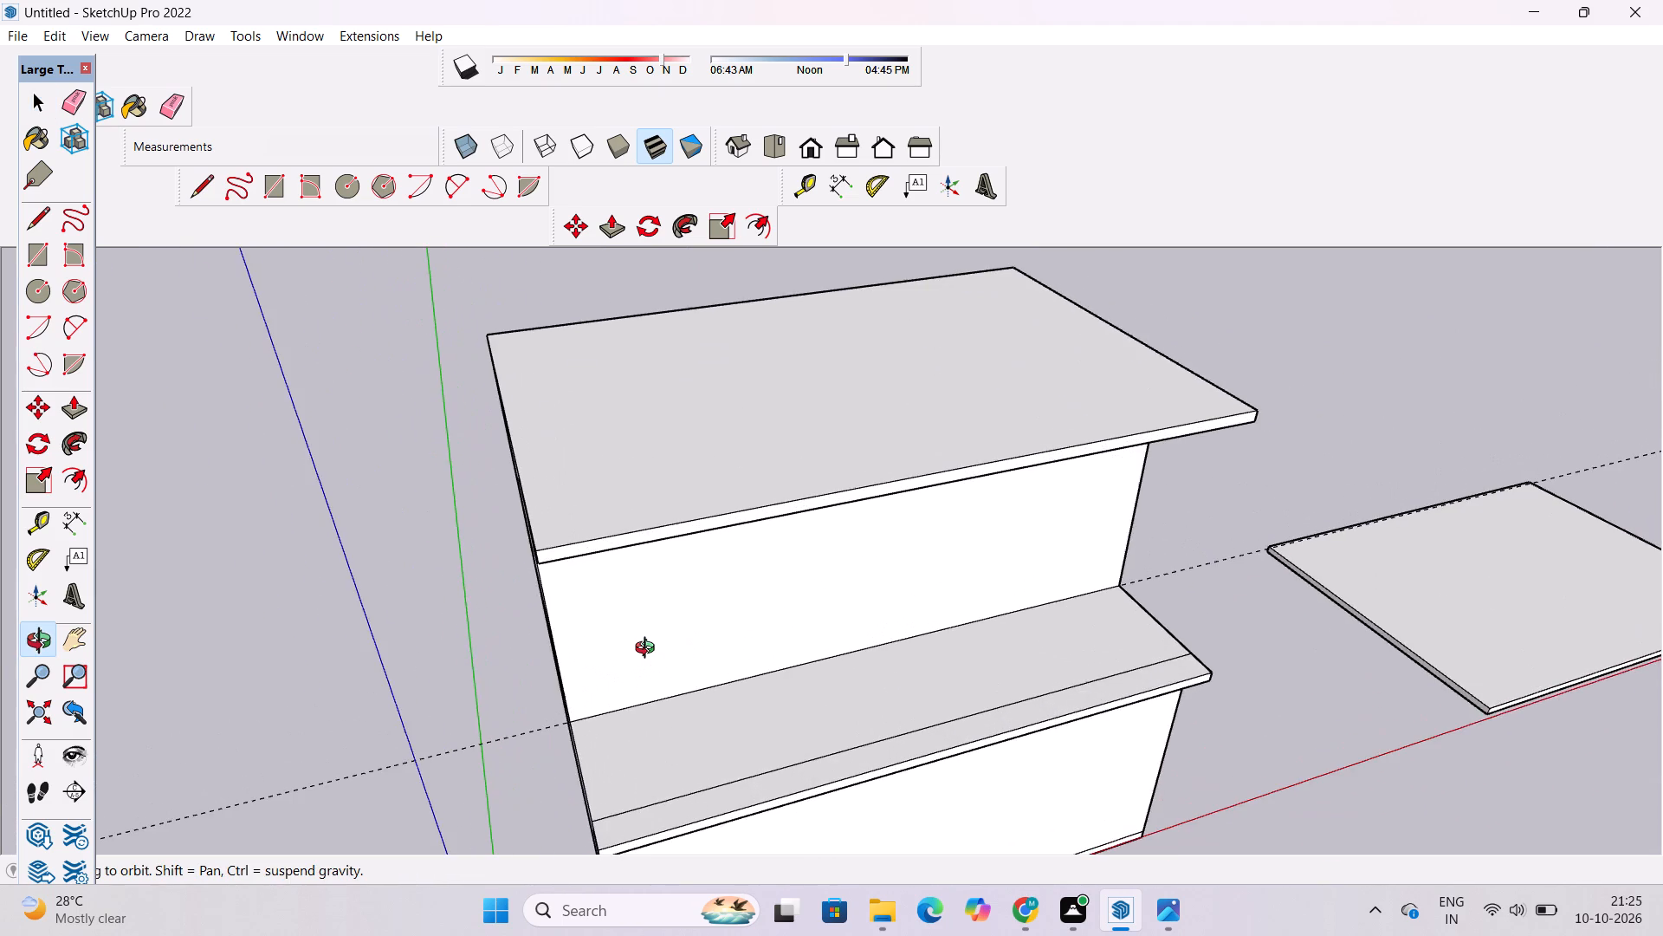
scroll(649, 650, down, 3)
scroll(649, 650, up, 3)
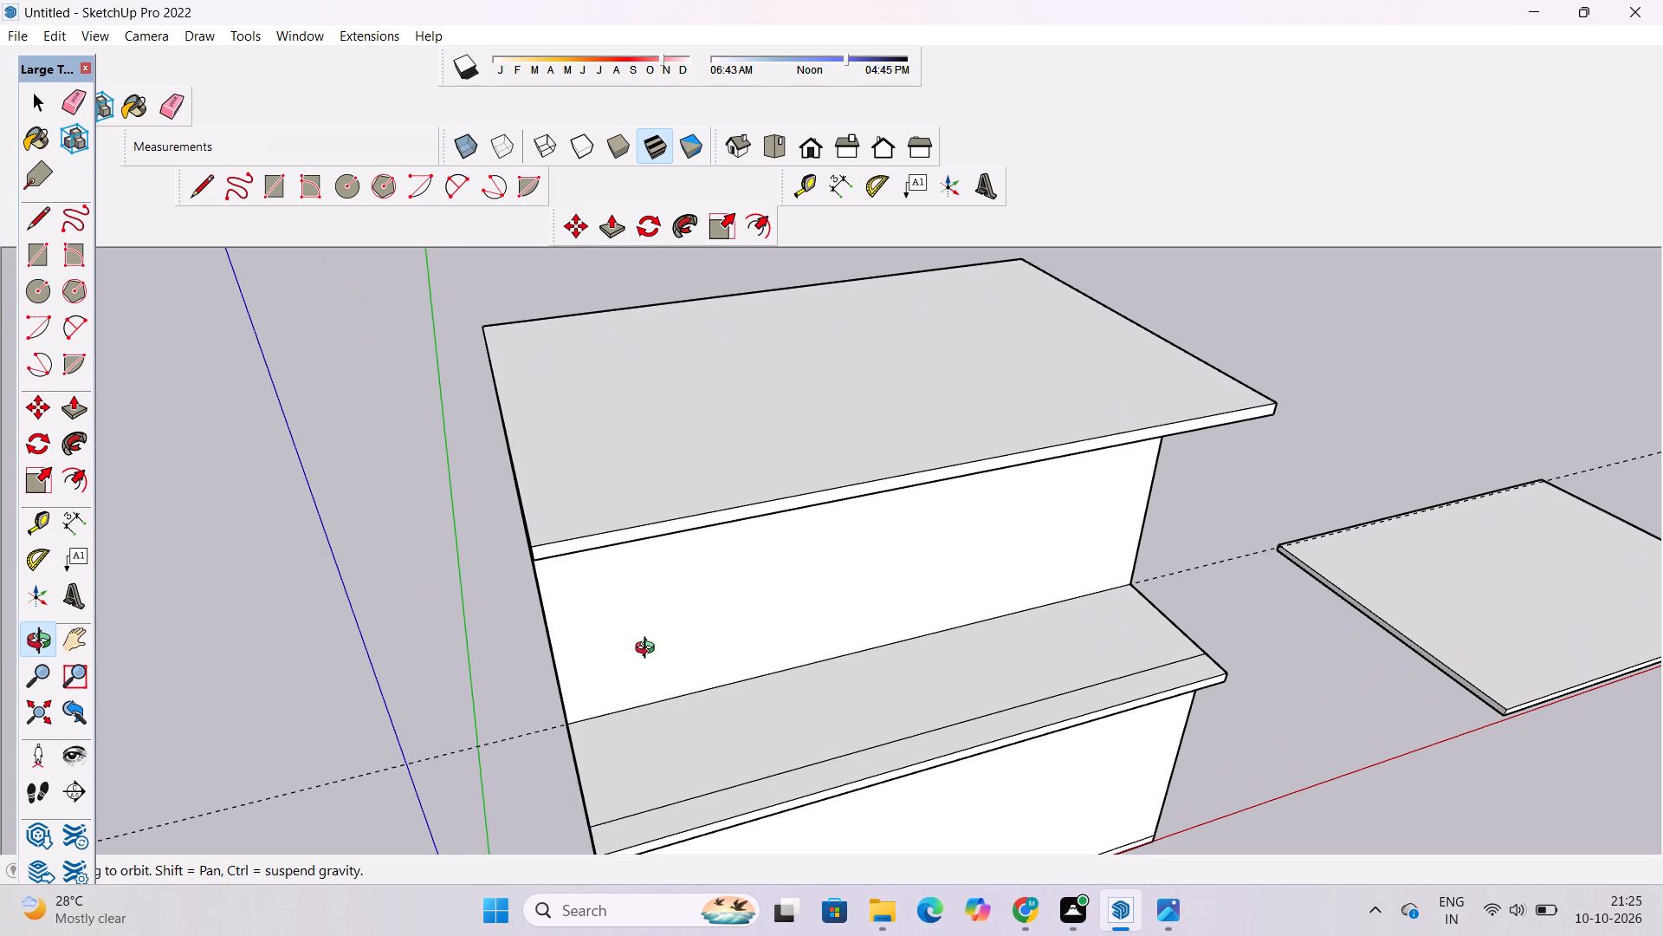
scroll(649, 650, down, 1)
scroll(649, 650, up, 2)
scroll(649, 650, down, 3)
drag(649, 649, 636, 614)
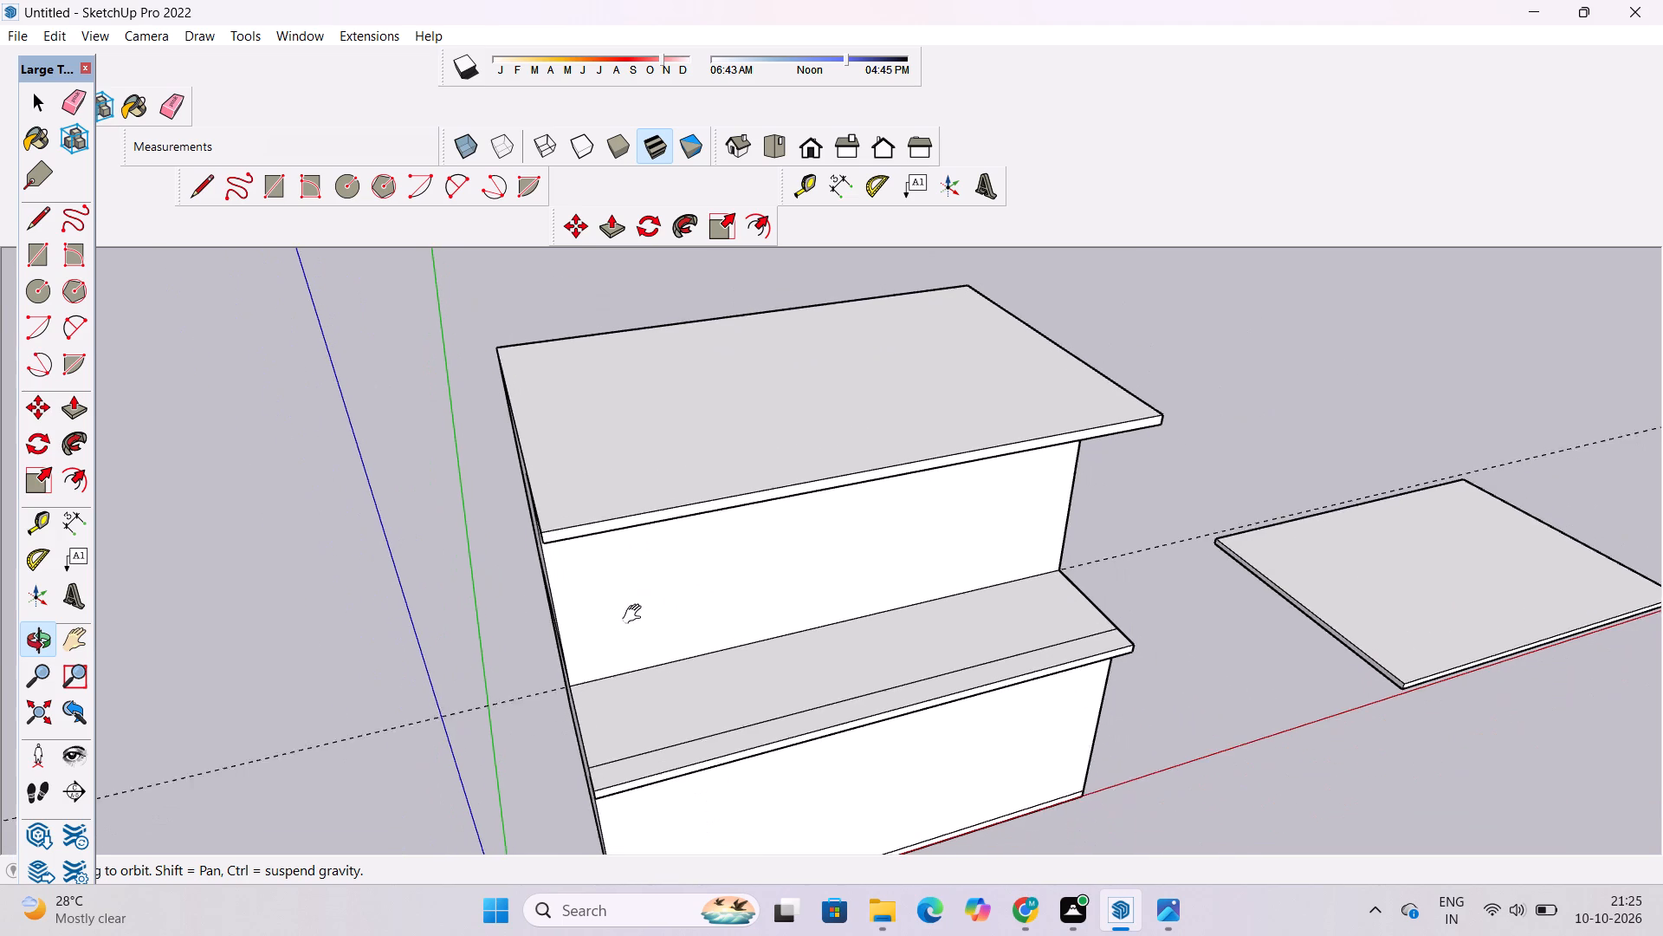
drag(636, 614, 629, 600)
drag(630, 601, 604, 618)
scroll(604, 615, down, 2)
shift+drag(613, 594, 591, 702)
drag(733, 576, 741, 631)
drag(743, 640, 734, 569)
drag(768, 608, 887, 675)
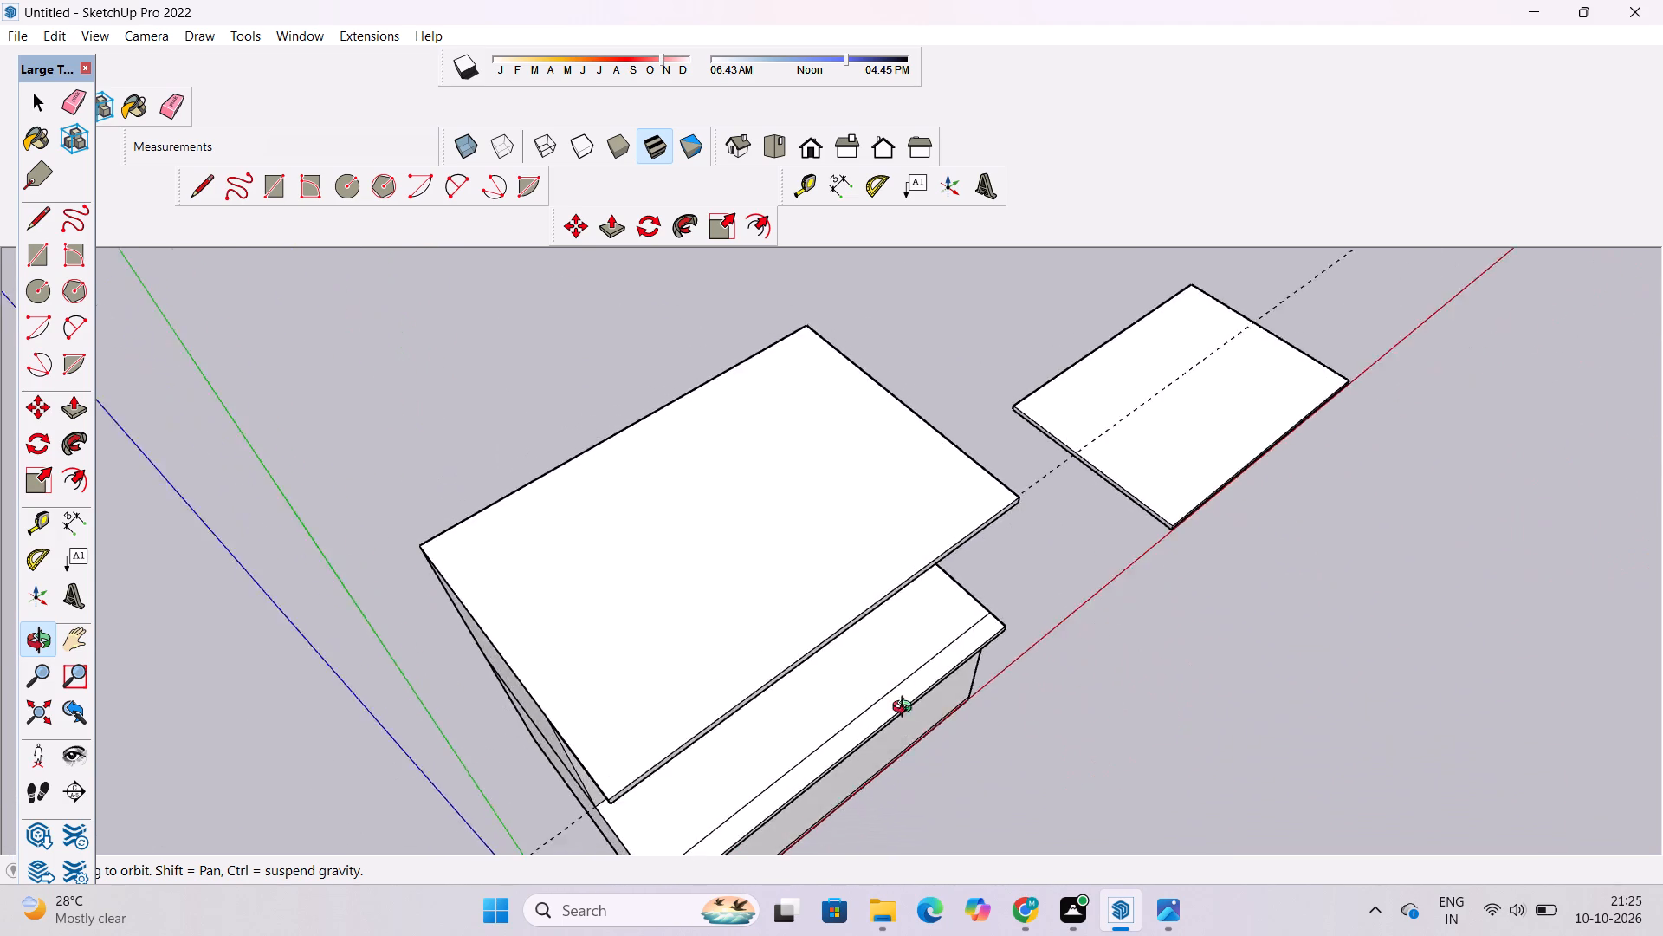
Push/Pull the roof slab's front edge face outward to line up with the front edge of the ground-floor slab.
drag(910, 728, 865, 542)
drag(802, 582, 885, 540)
drag(656, 633, 675, 699)
drag(675, 699, 750, 527)
shift+drag(750, 527, 726, 575)
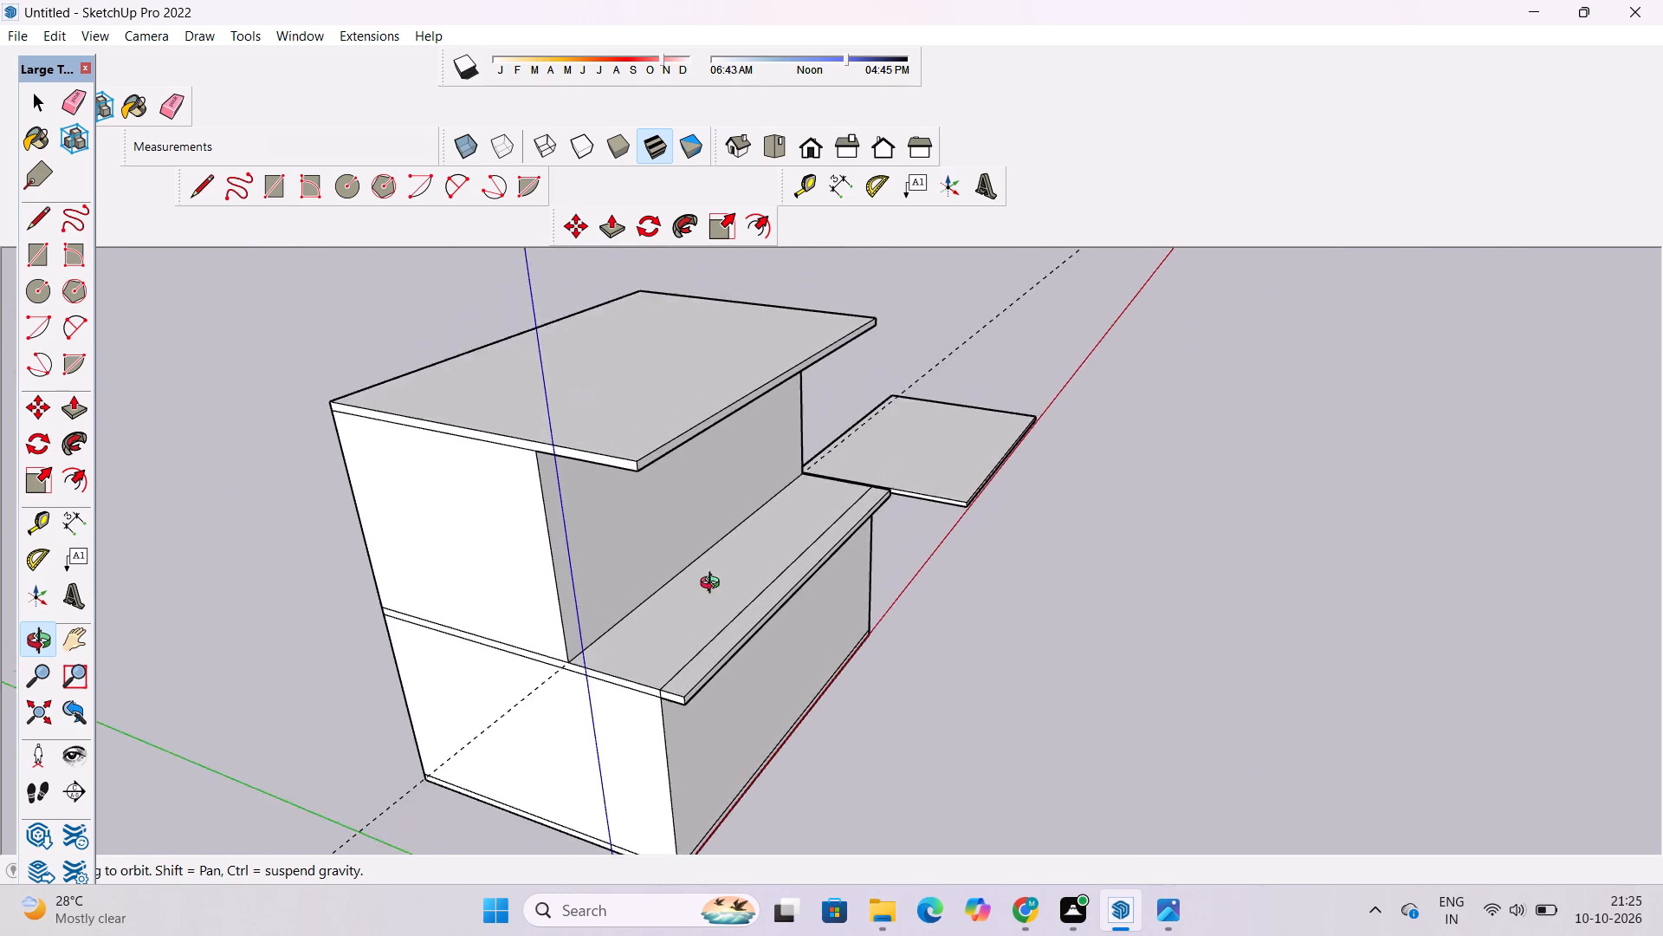
drag(714, 585, 772, 546)
shift+drag(771, 550, 761, 541)
click(761, 541)
key(p)
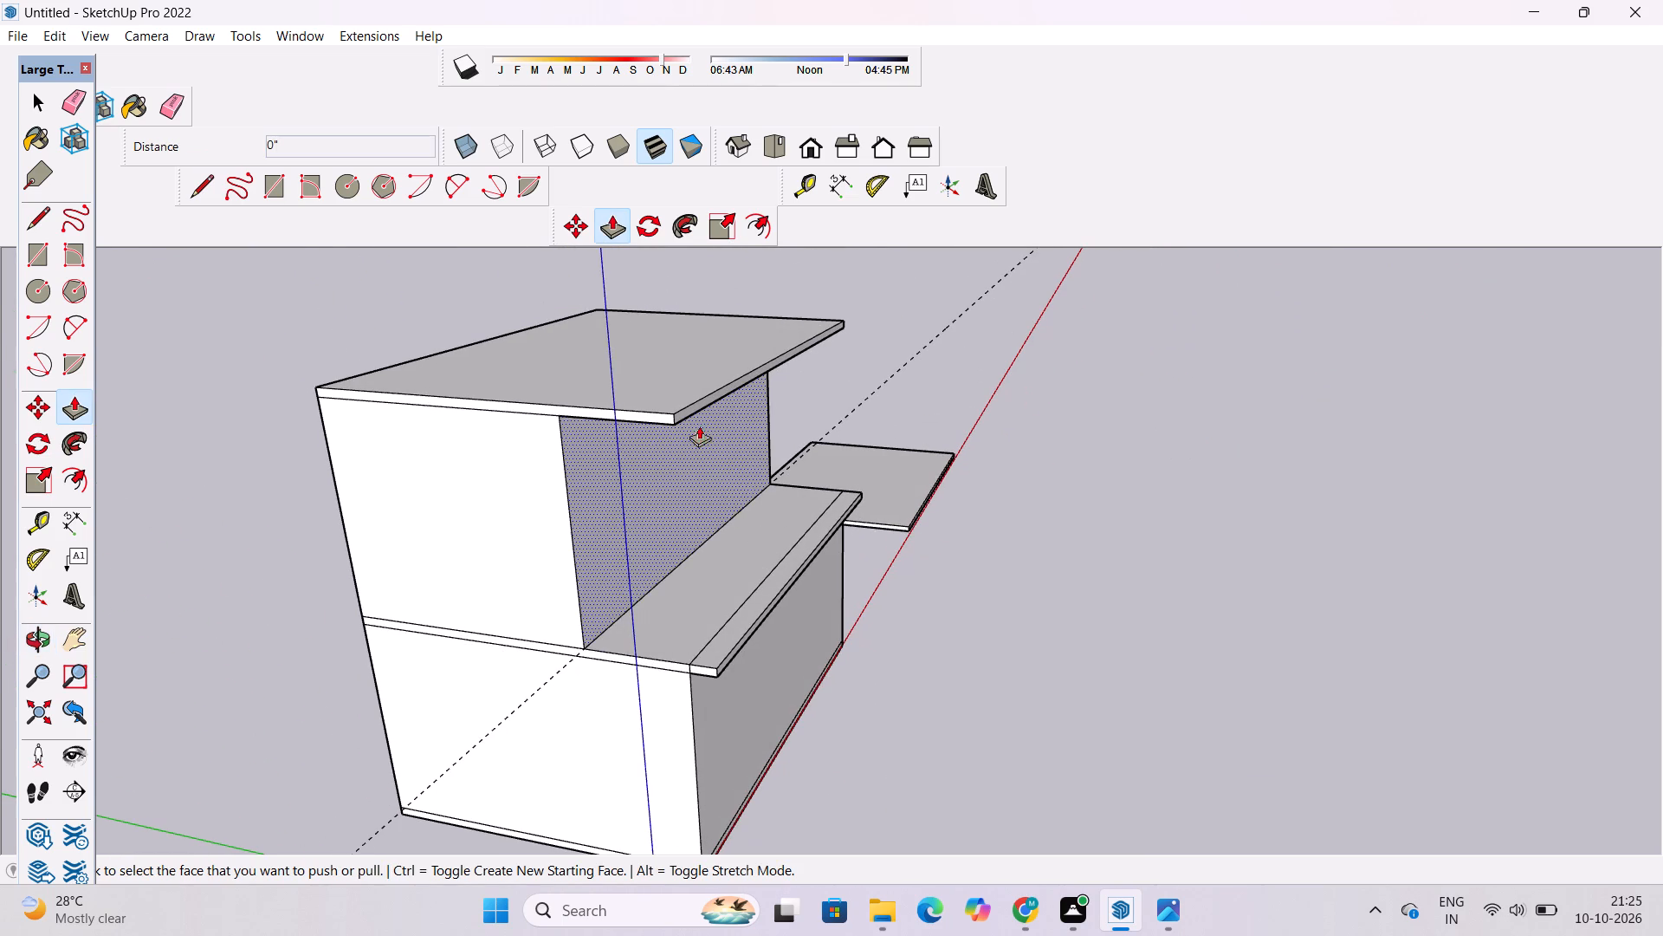
click(693, 406)
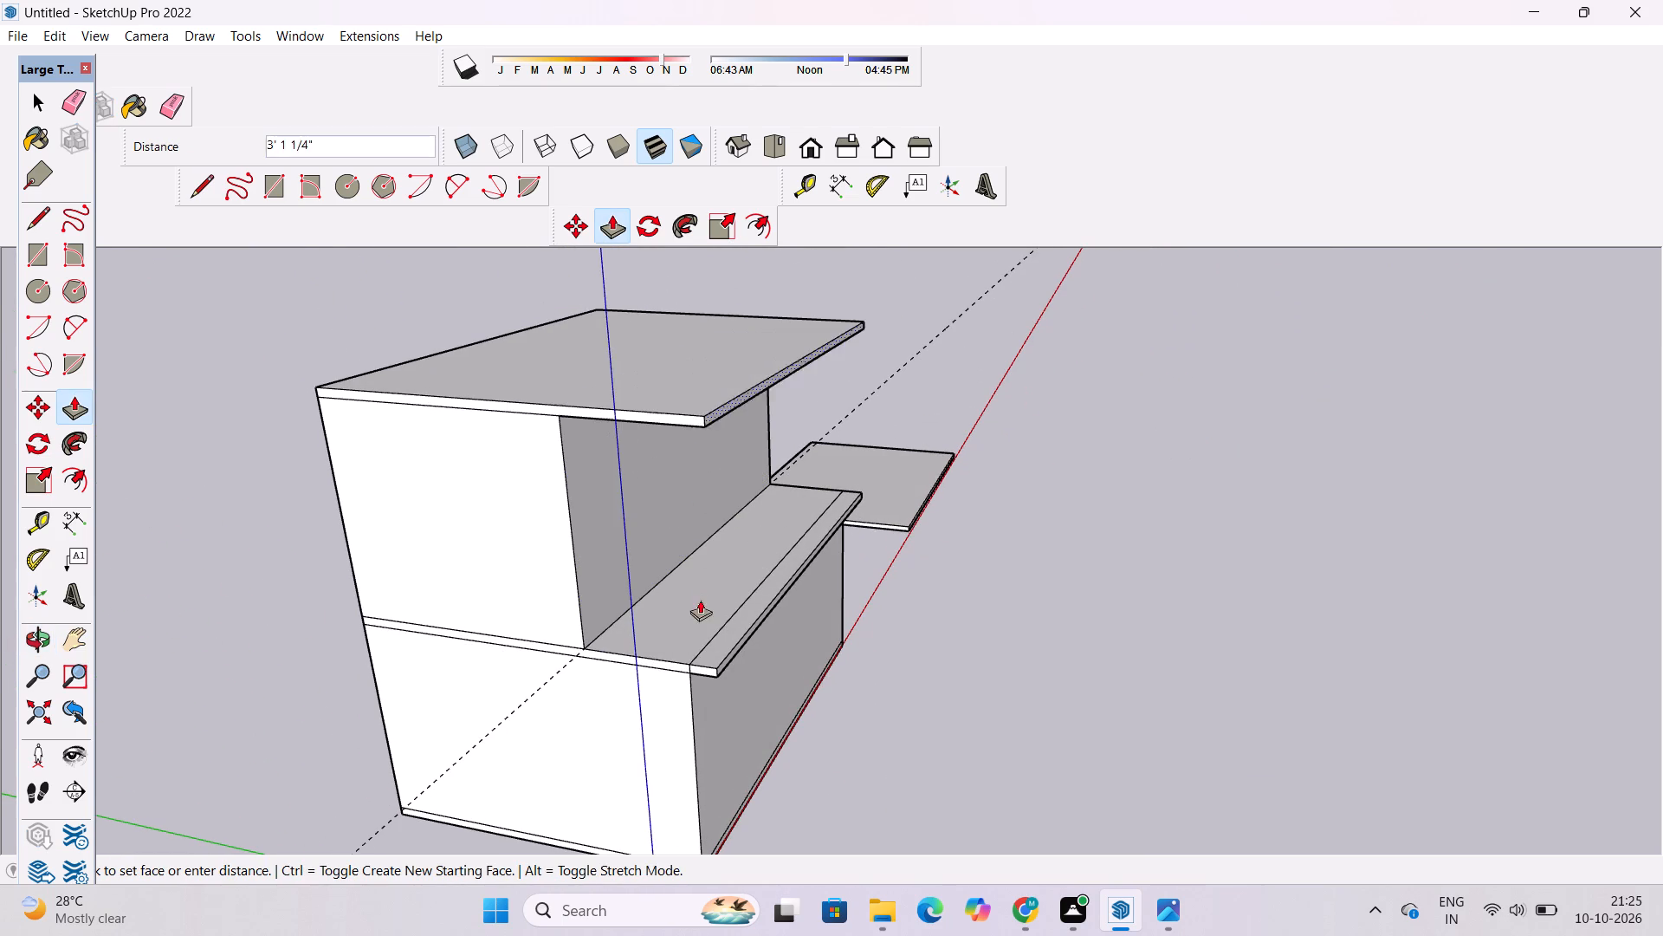
click(721, 670)
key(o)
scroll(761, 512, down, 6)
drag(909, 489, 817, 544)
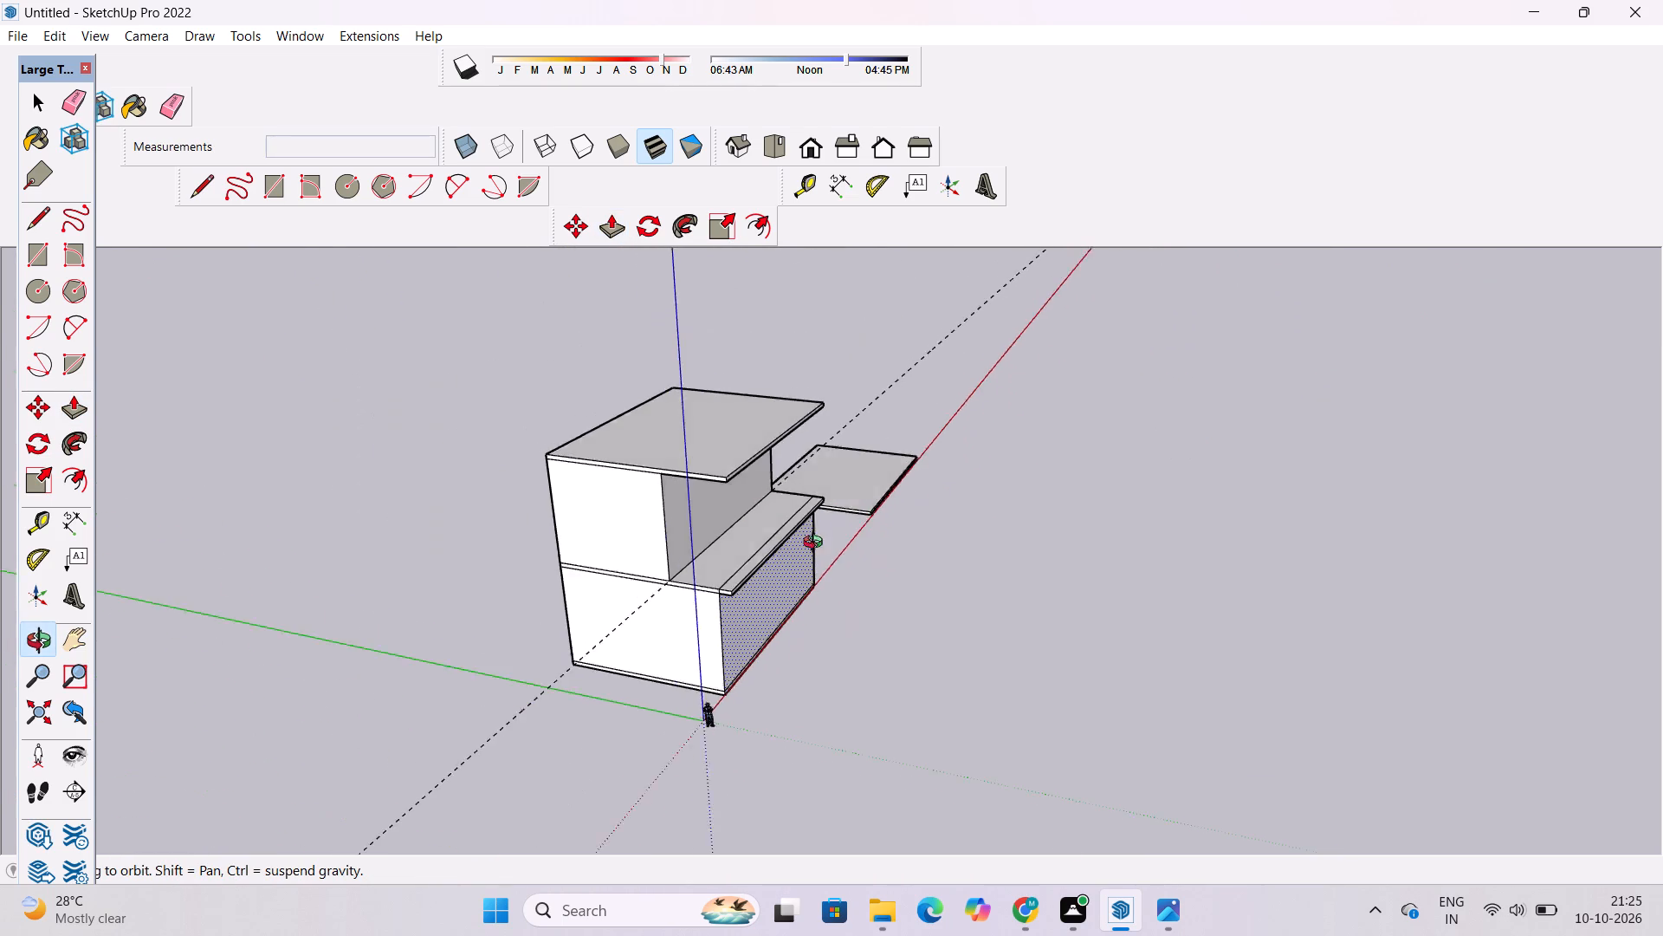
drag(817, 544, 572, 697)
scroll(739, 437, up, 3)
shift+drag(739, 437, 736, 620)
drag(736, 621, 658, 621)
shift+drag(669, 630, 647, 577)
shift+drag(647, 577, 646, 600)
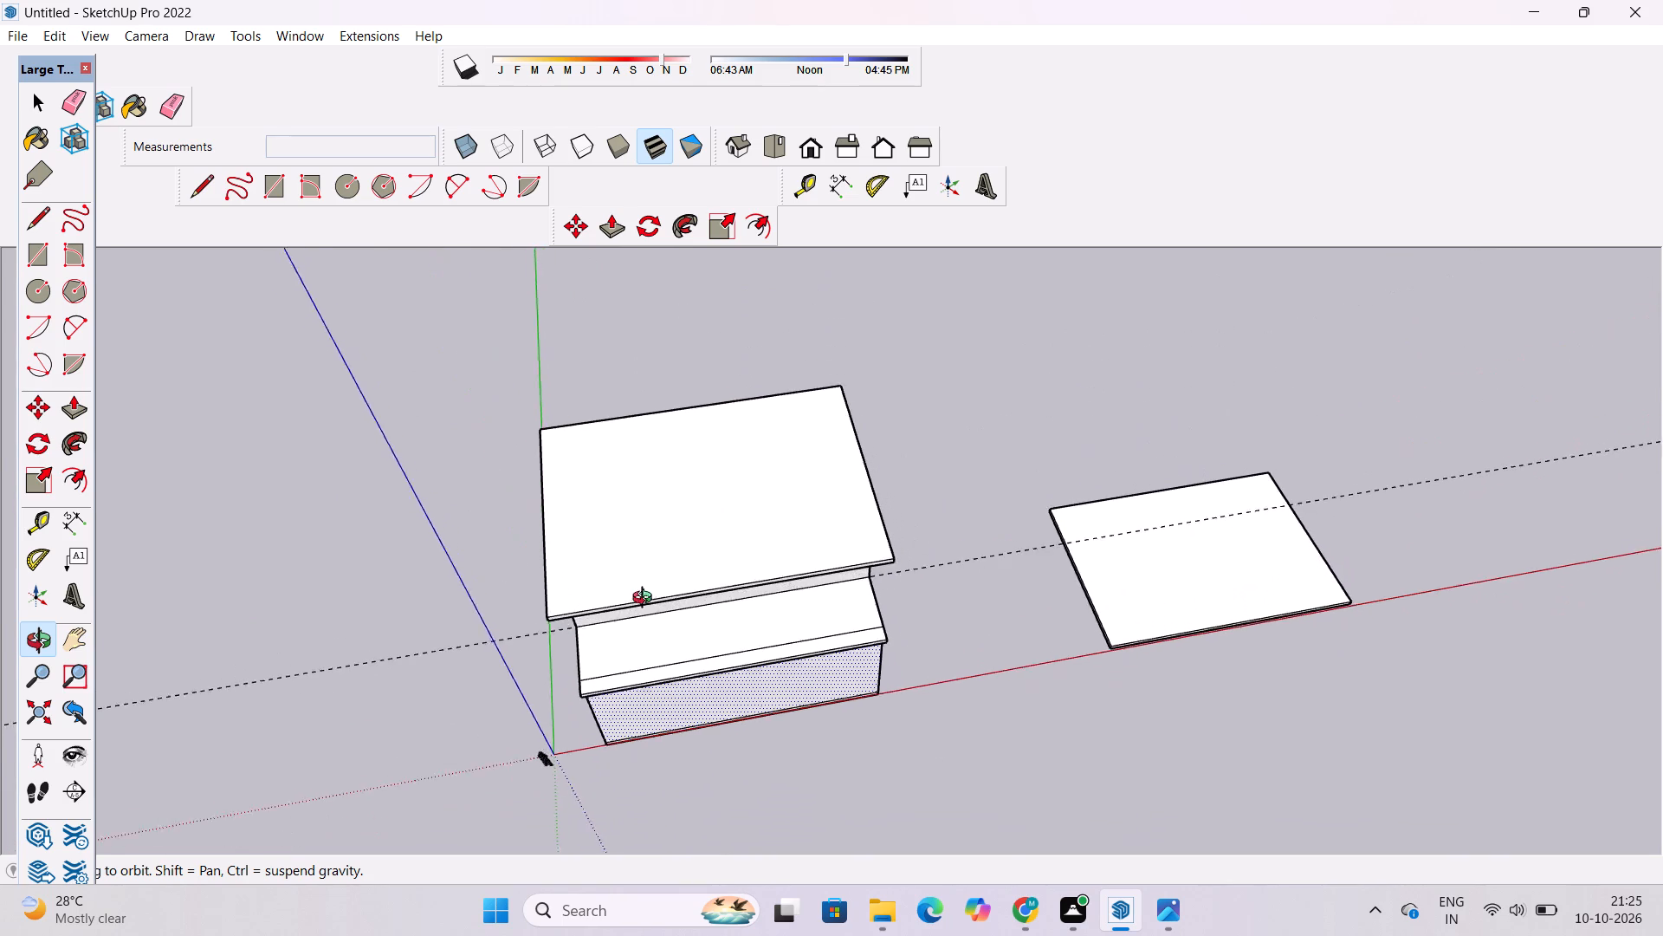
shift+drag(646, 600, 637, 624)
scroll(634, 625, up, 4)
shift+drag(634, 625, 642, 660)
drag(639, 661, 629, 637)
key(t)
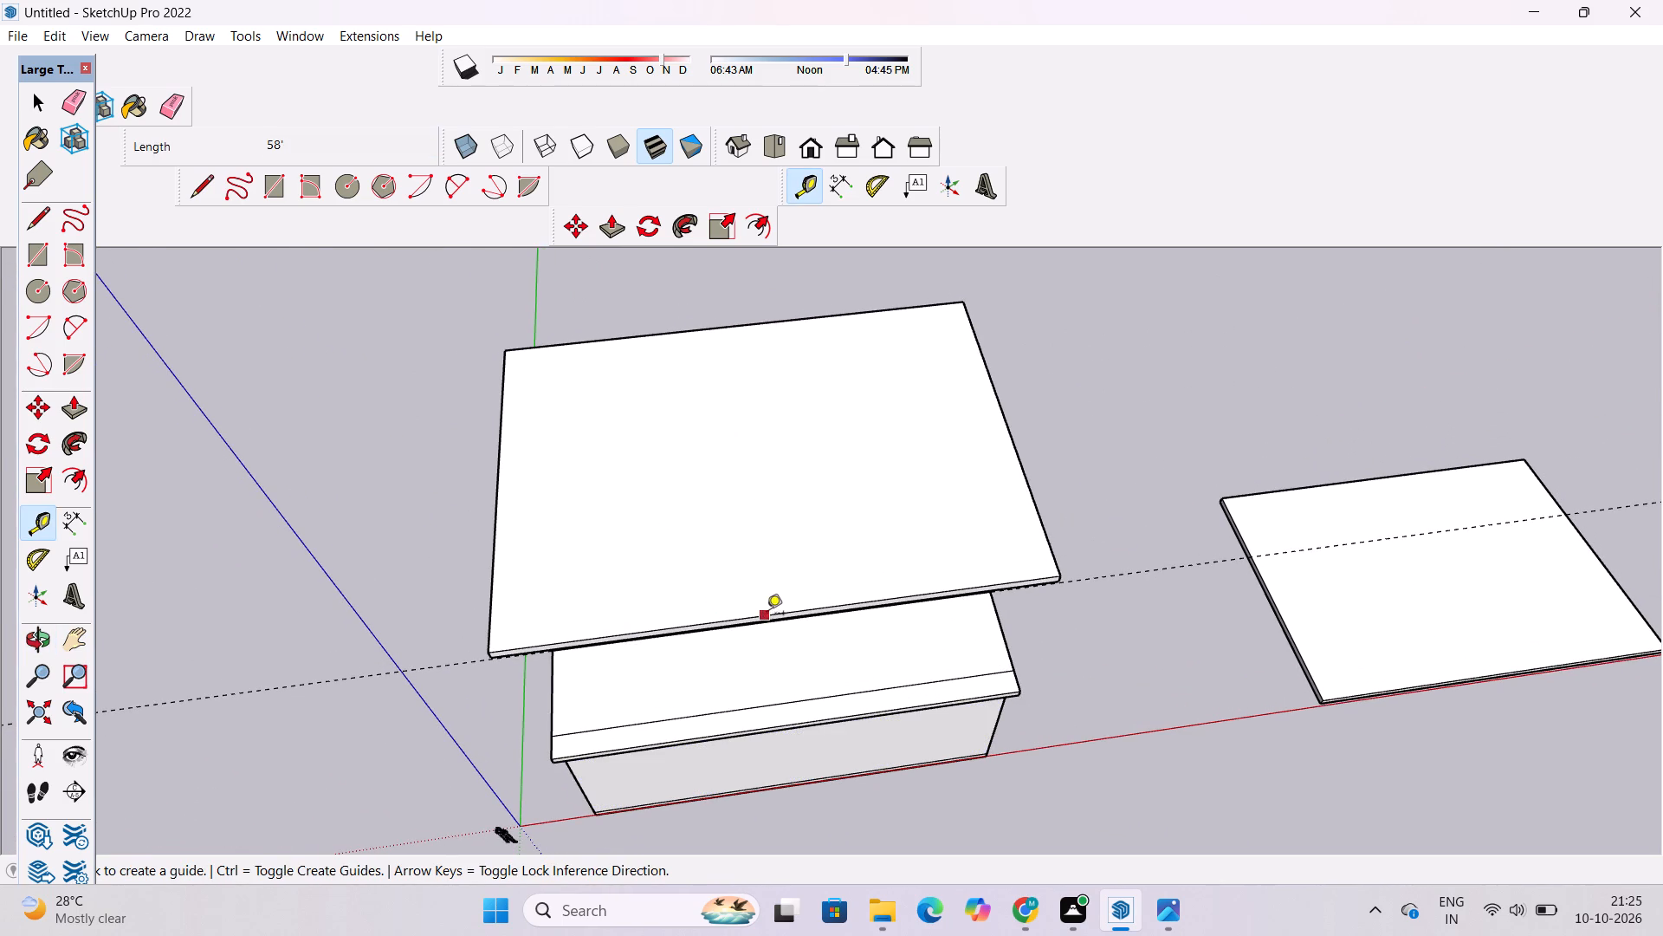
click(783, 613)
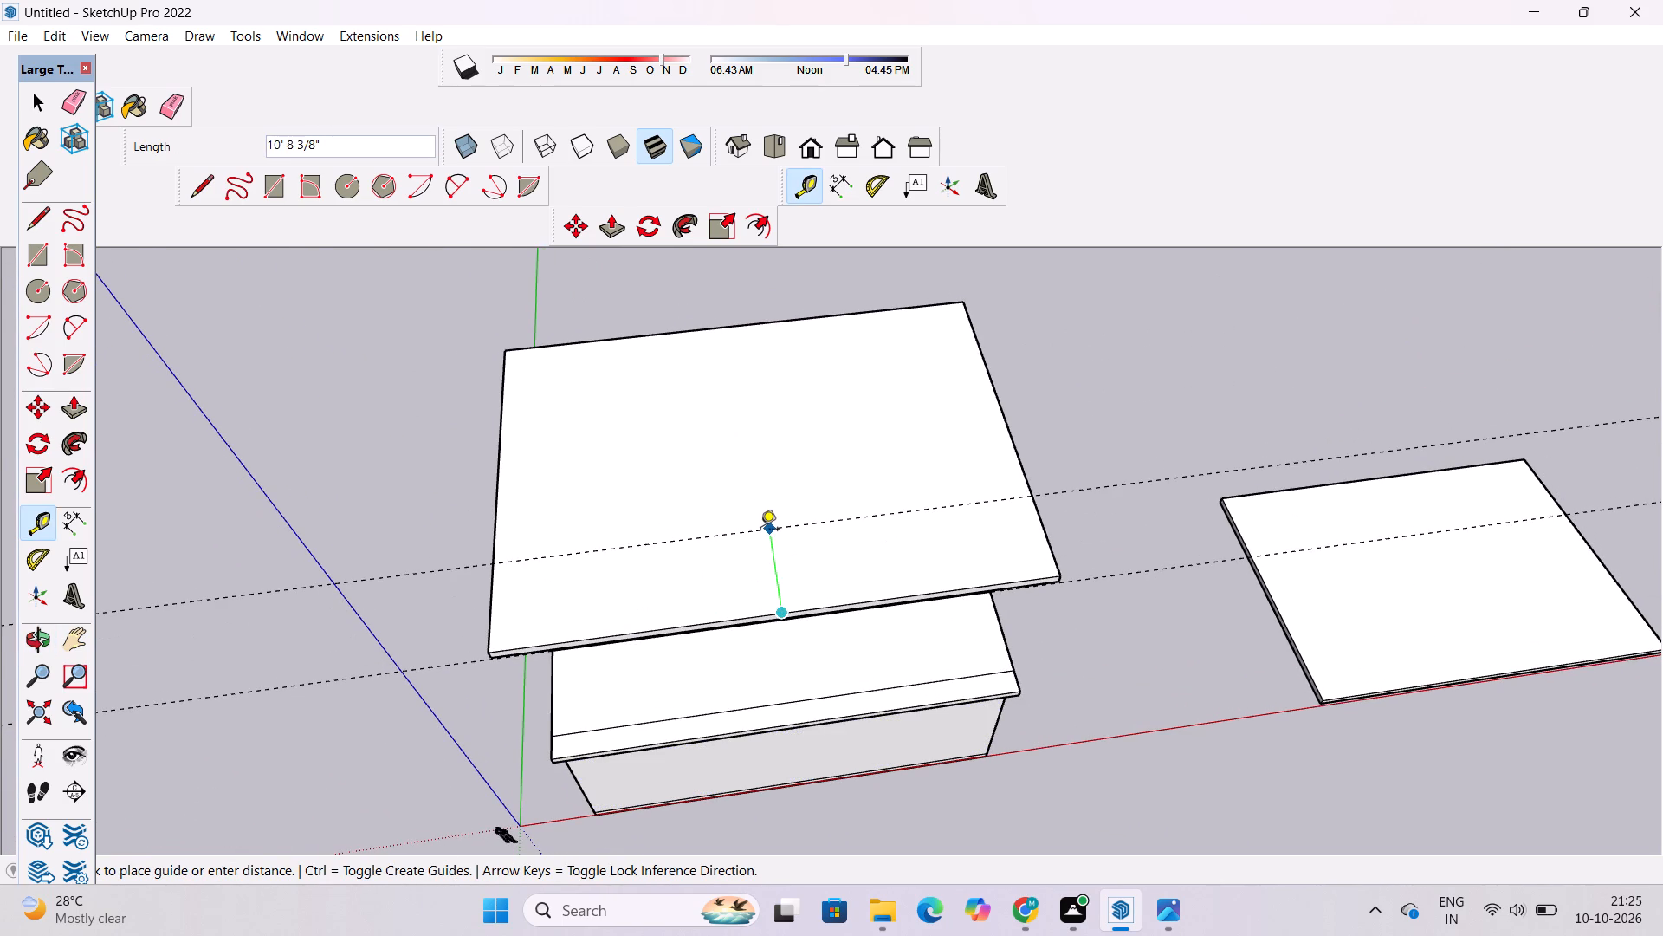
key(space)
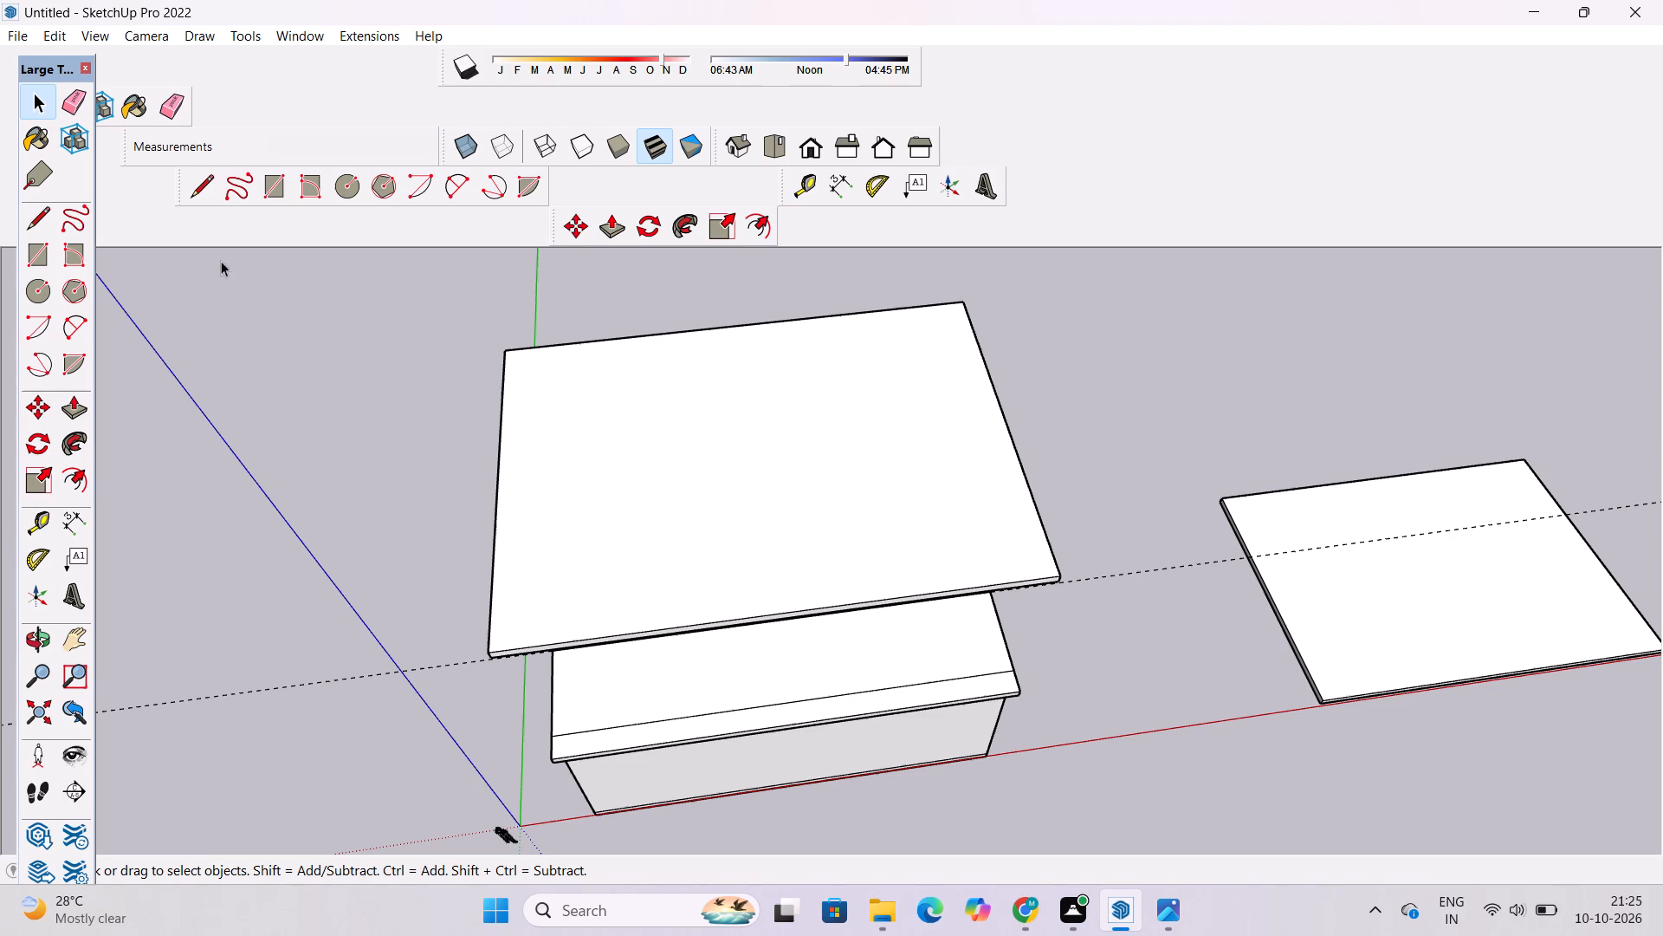
Measure the exposed ground-floor slab top, from its front edge back to the upper-storey wall.
click(204, 195)
scroll(1034, 667, up, 5)
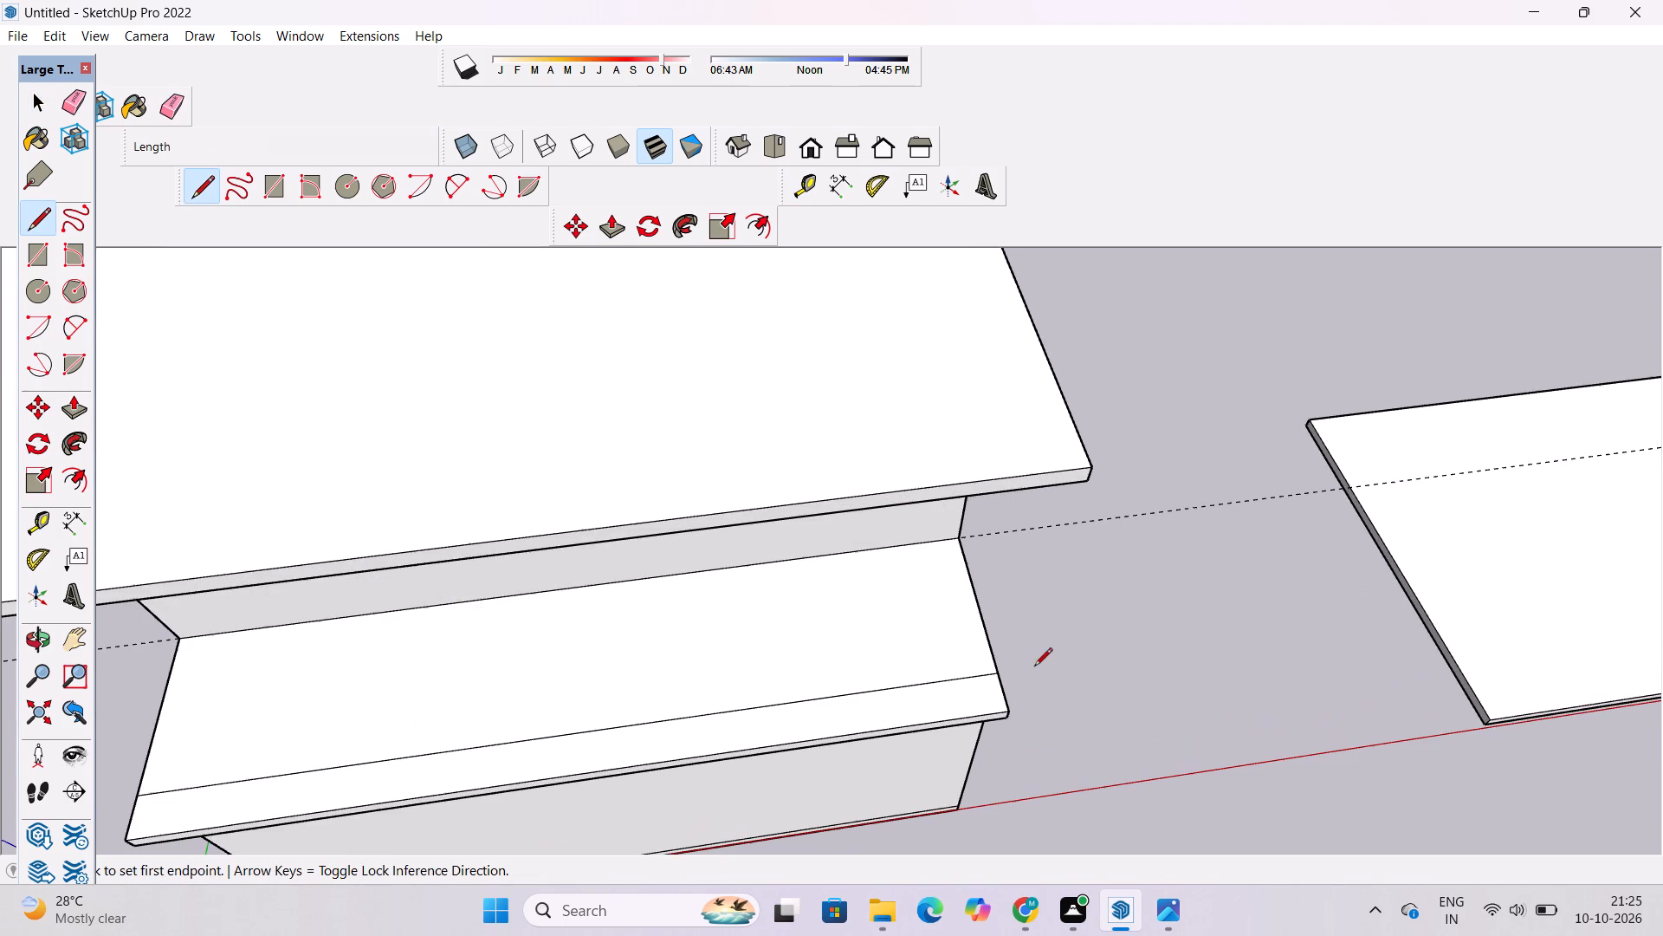
click(1001, 674)
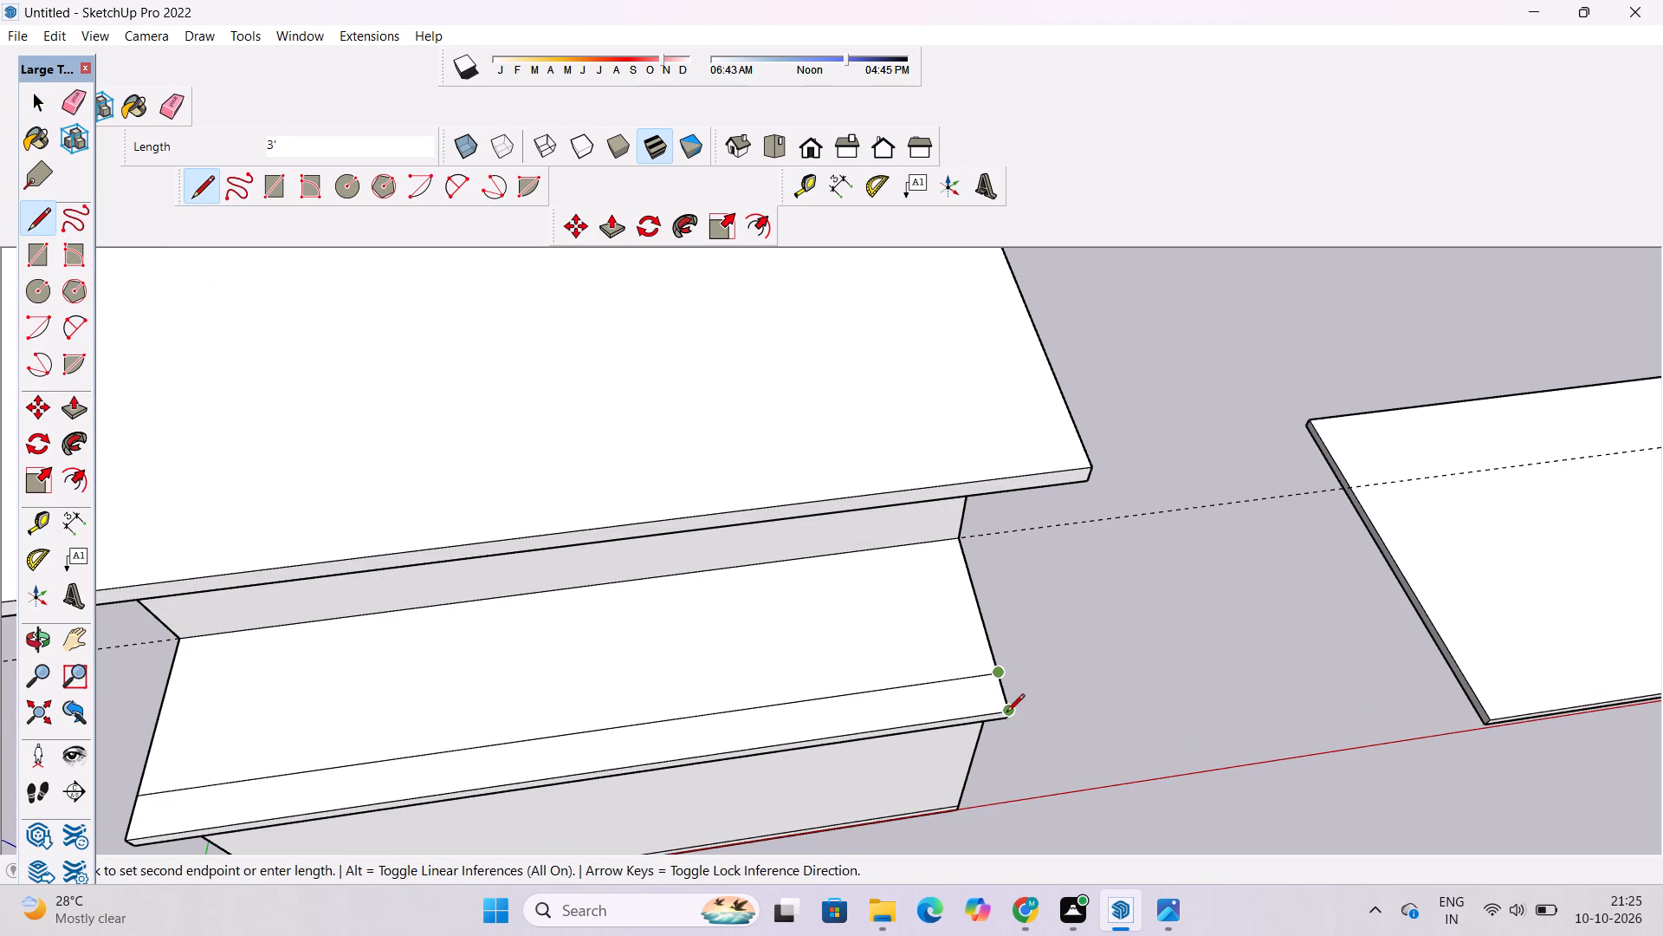
key(space)
key(o)
scroll(995, 671, down, 3)
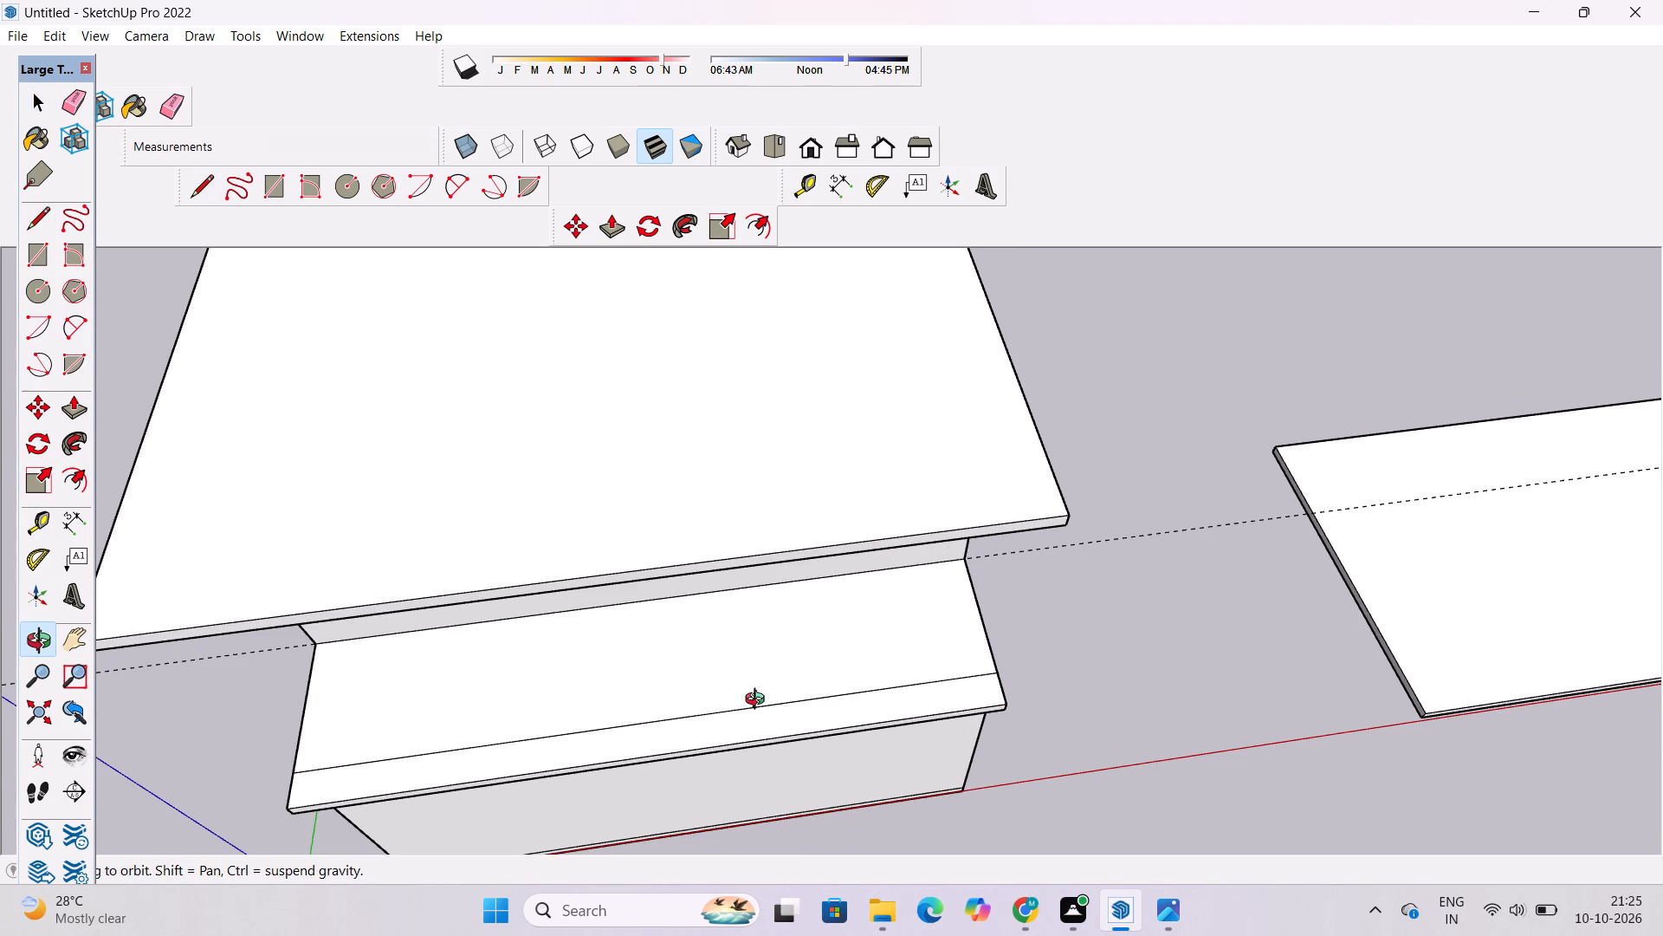
shift+click(759, 701)
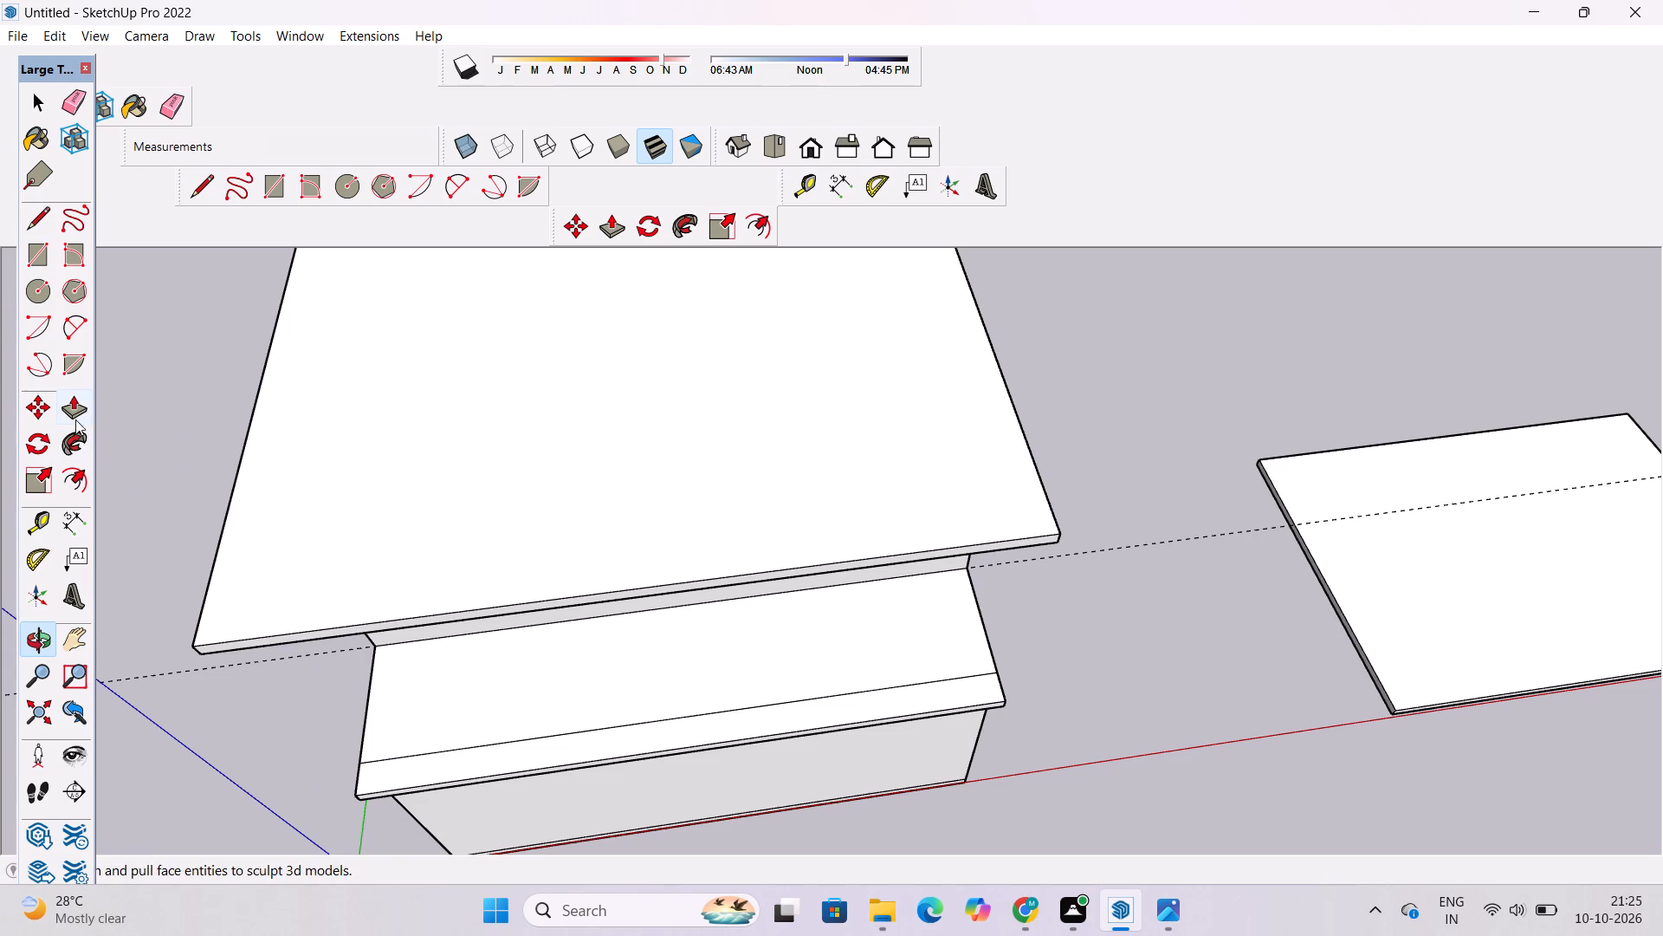
click(80, 529)
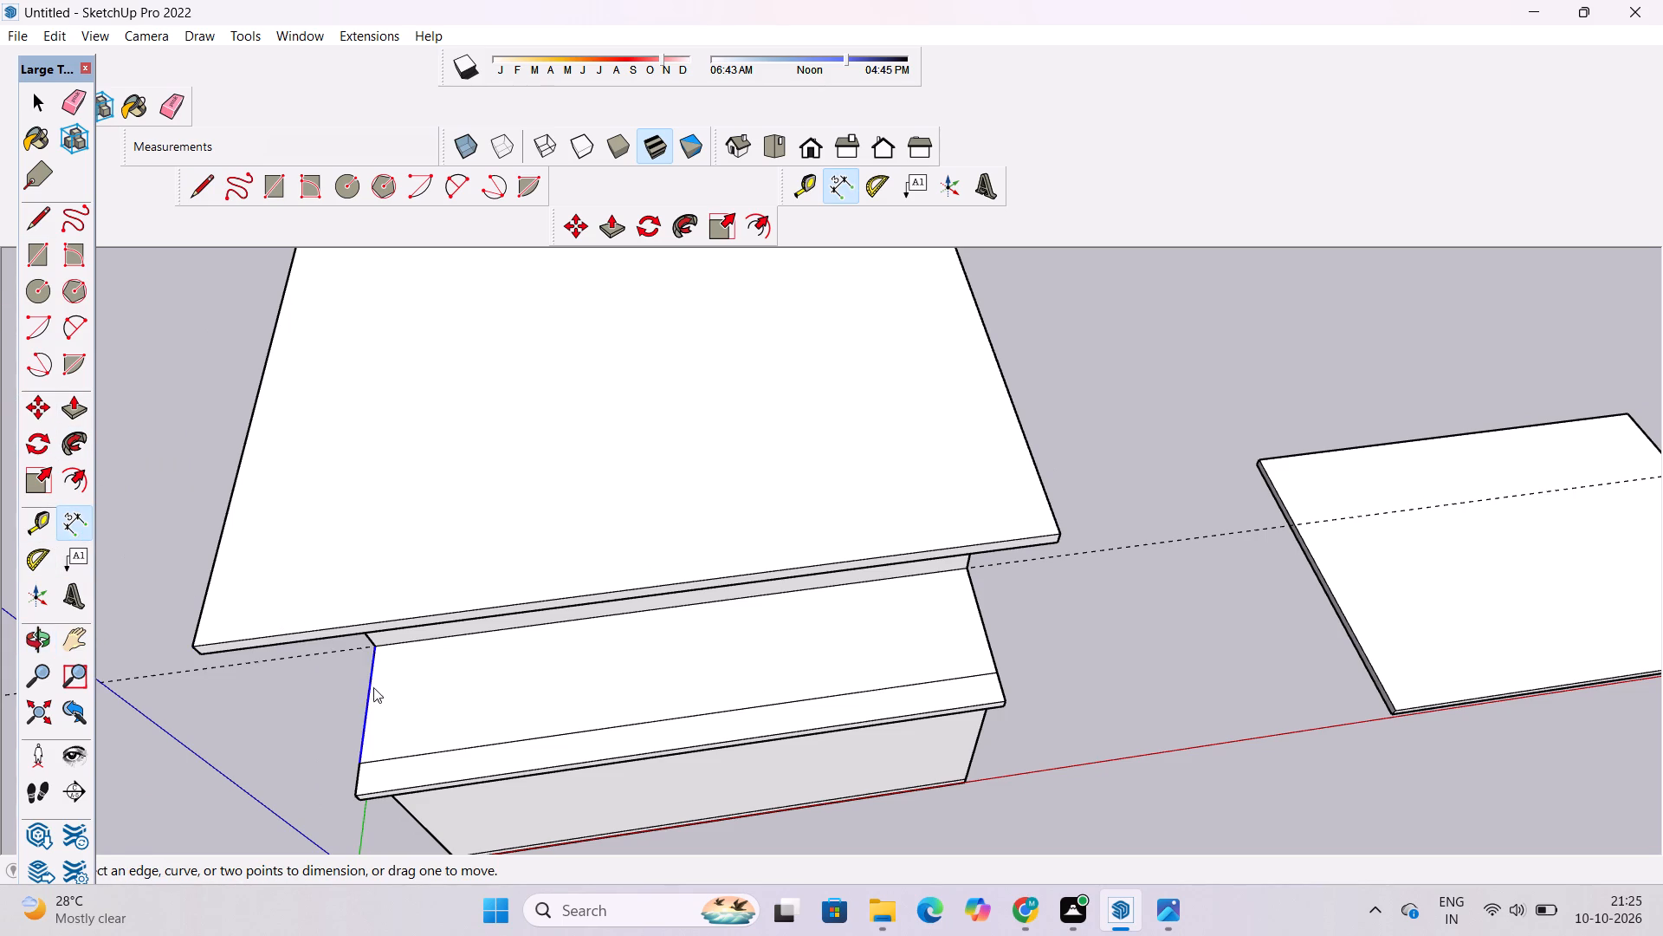
click(353, 793)
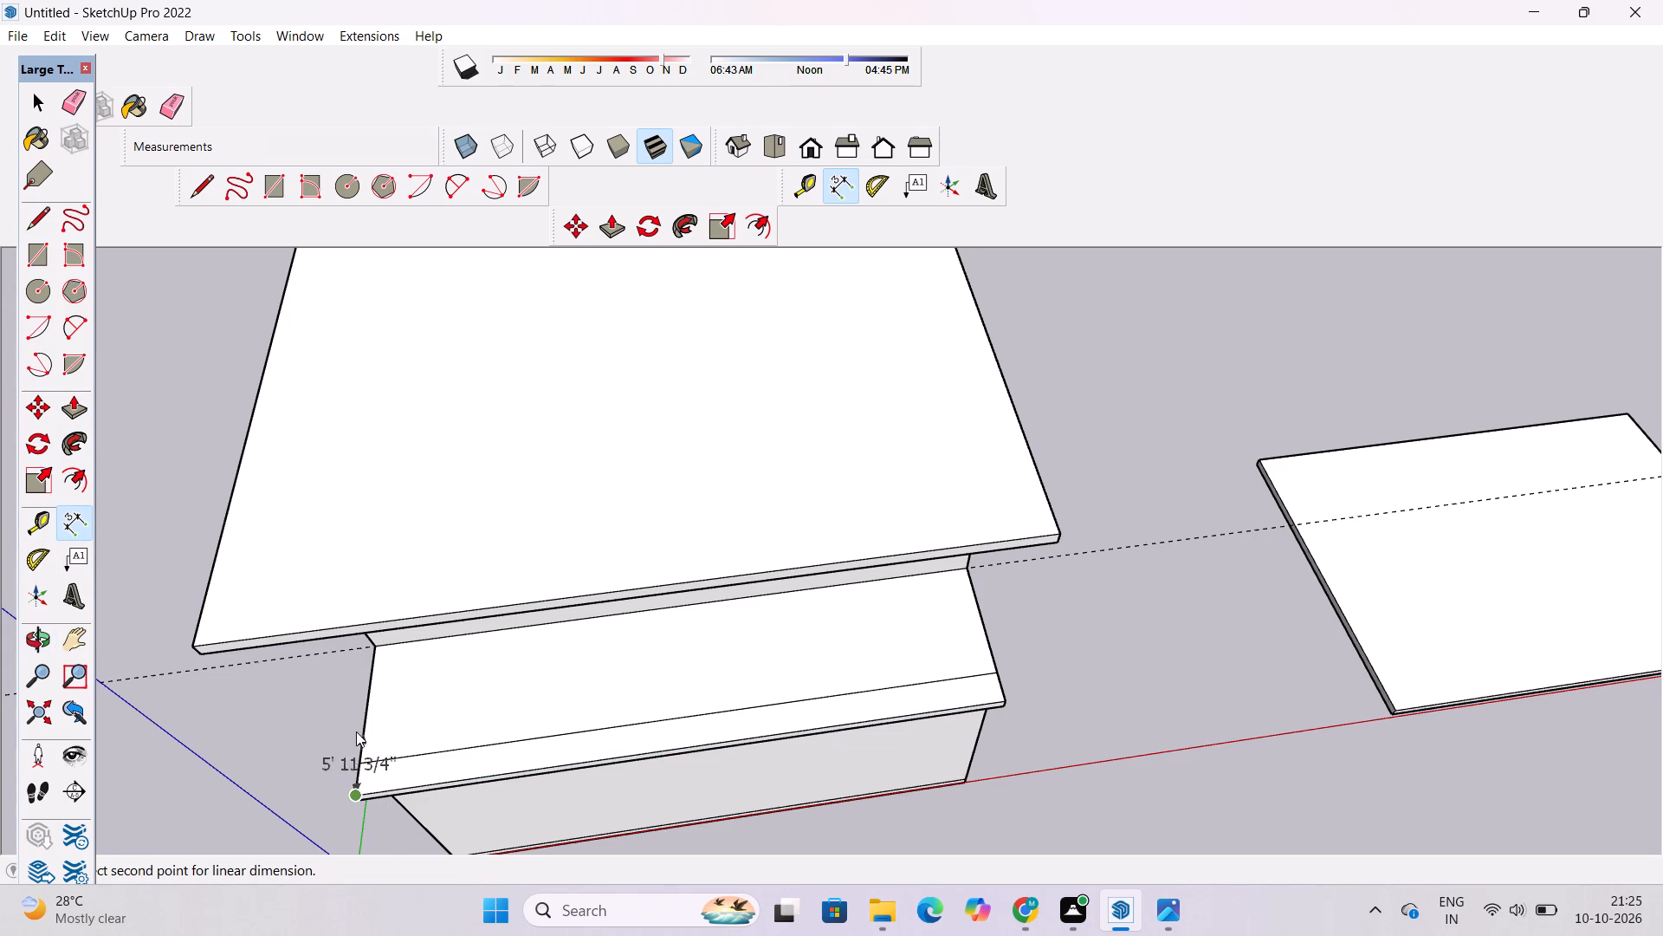
click(375, 646)
key(space)
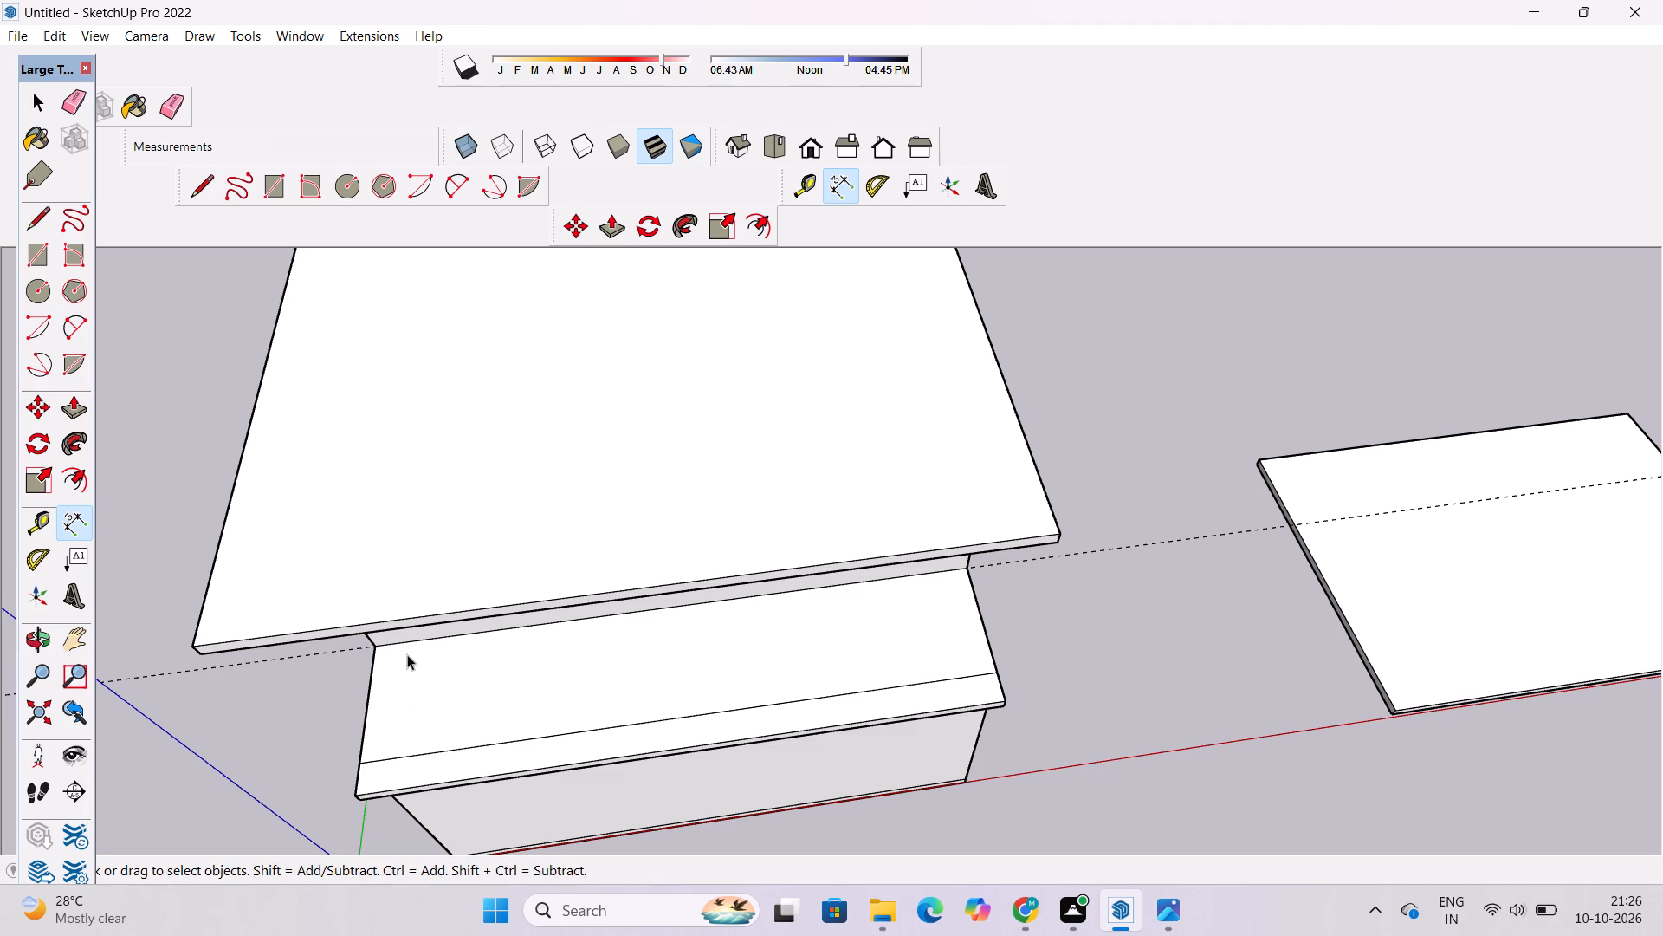
Place a guide 15' behind the roof slab's front edge, across its top face.
key(o)
scroll(407, 654, down, 2)
shift+drag(407, 654, 429, 691)
shift+drag(429, 691, 473, 689)
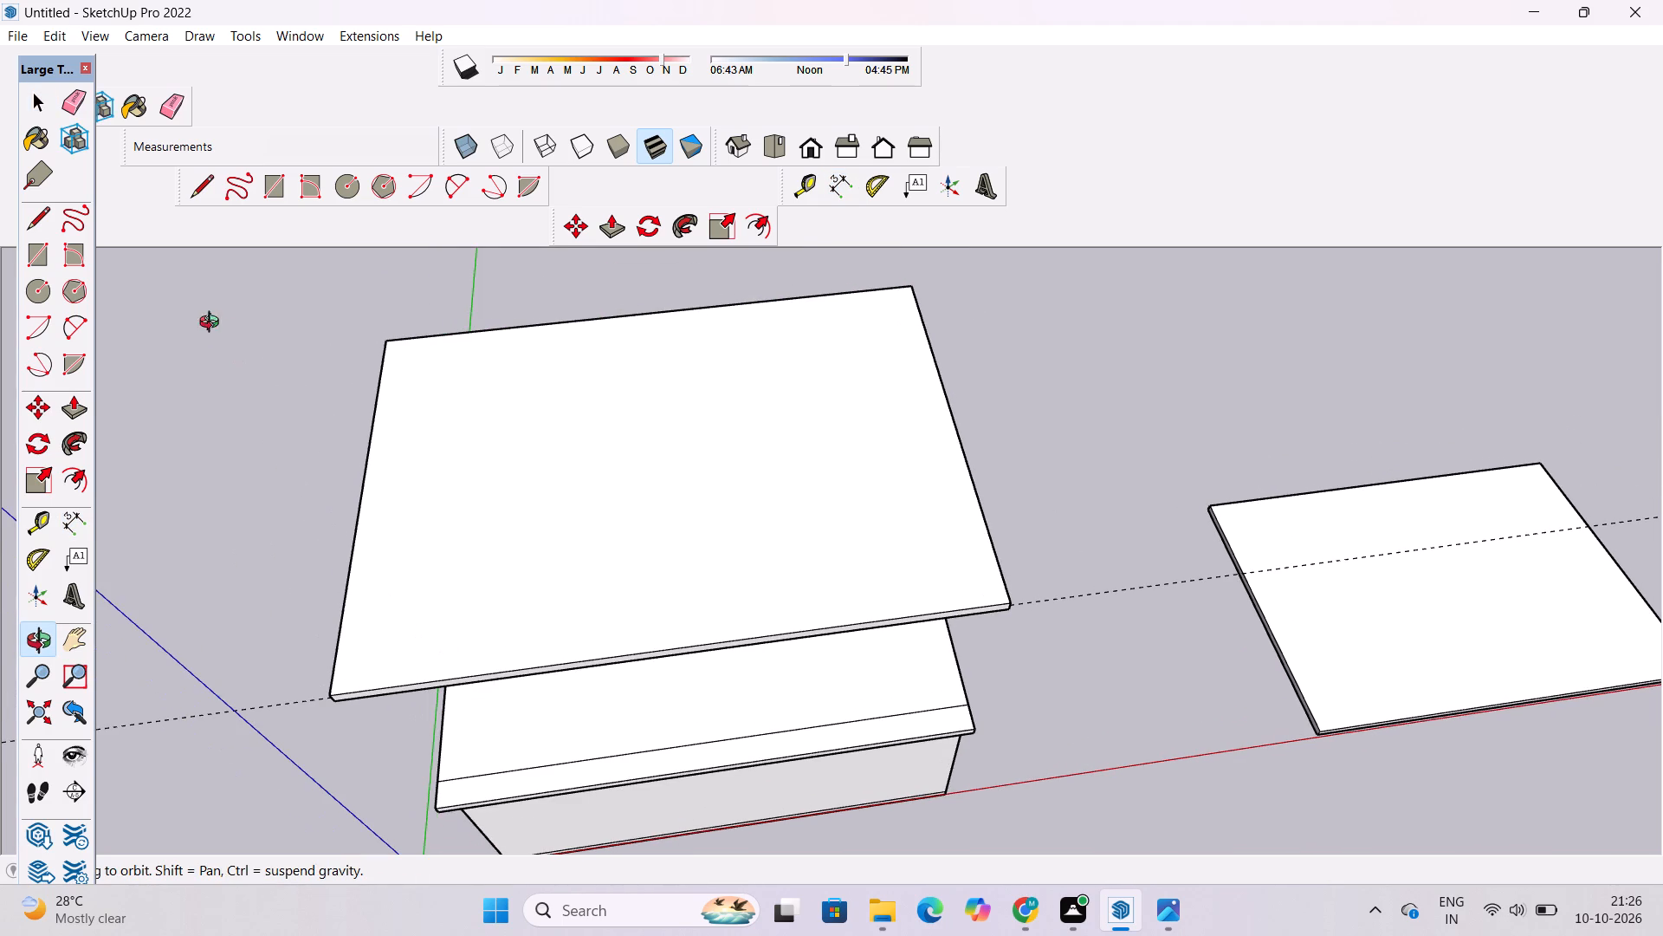
click(43, 536)
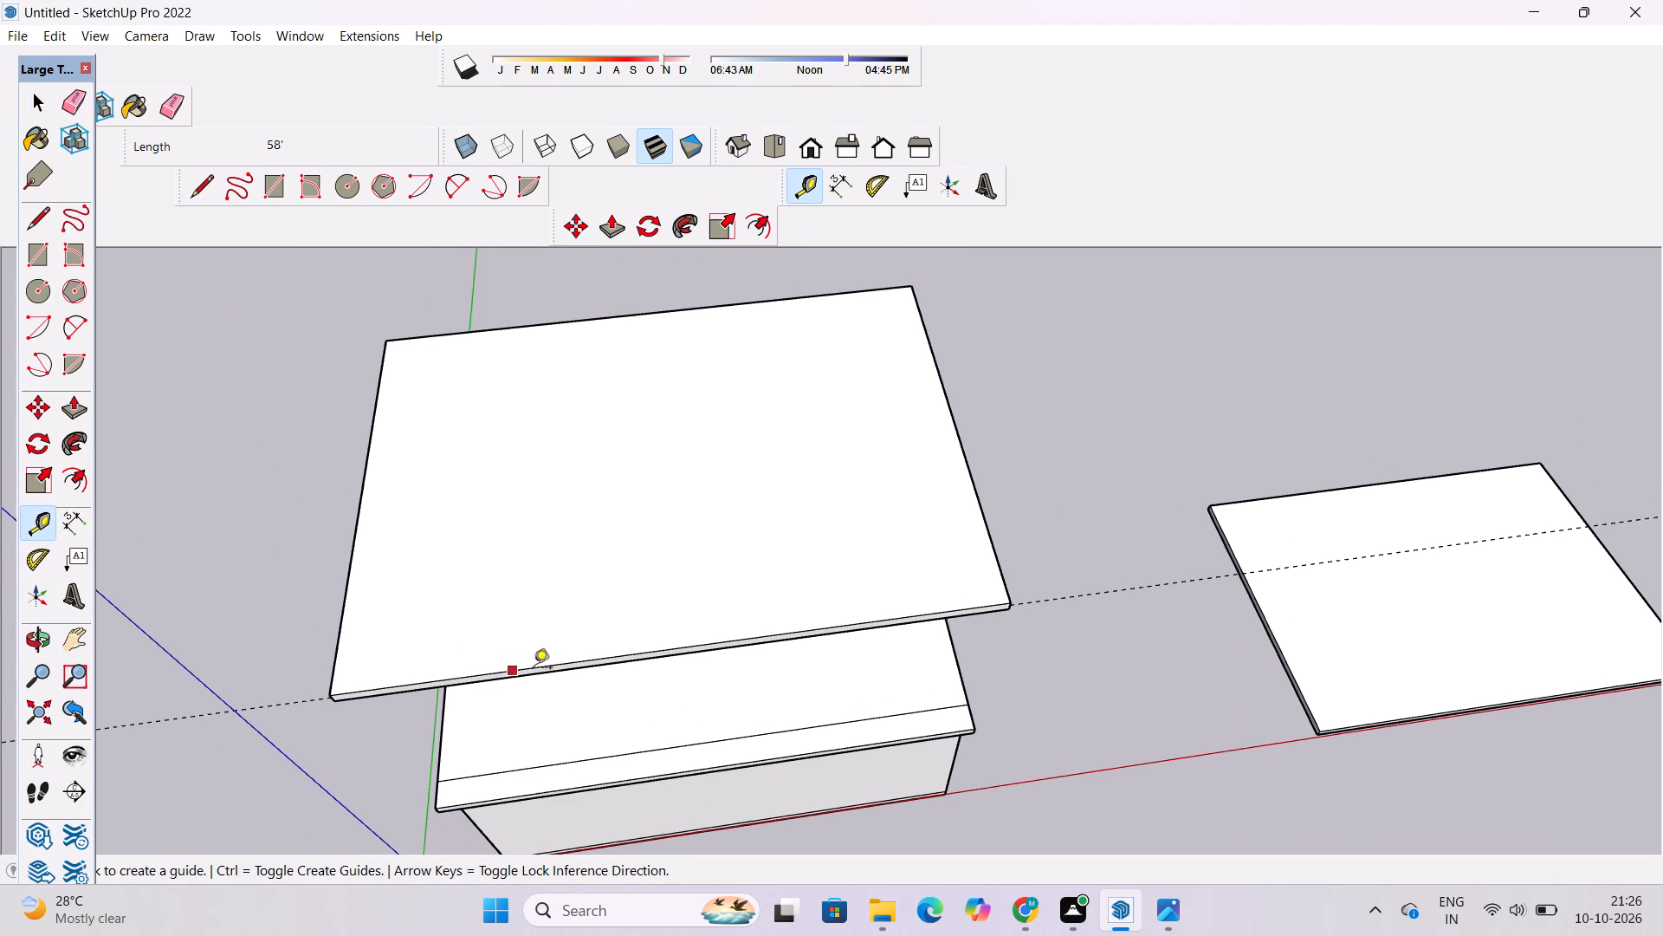
click(680, 647)
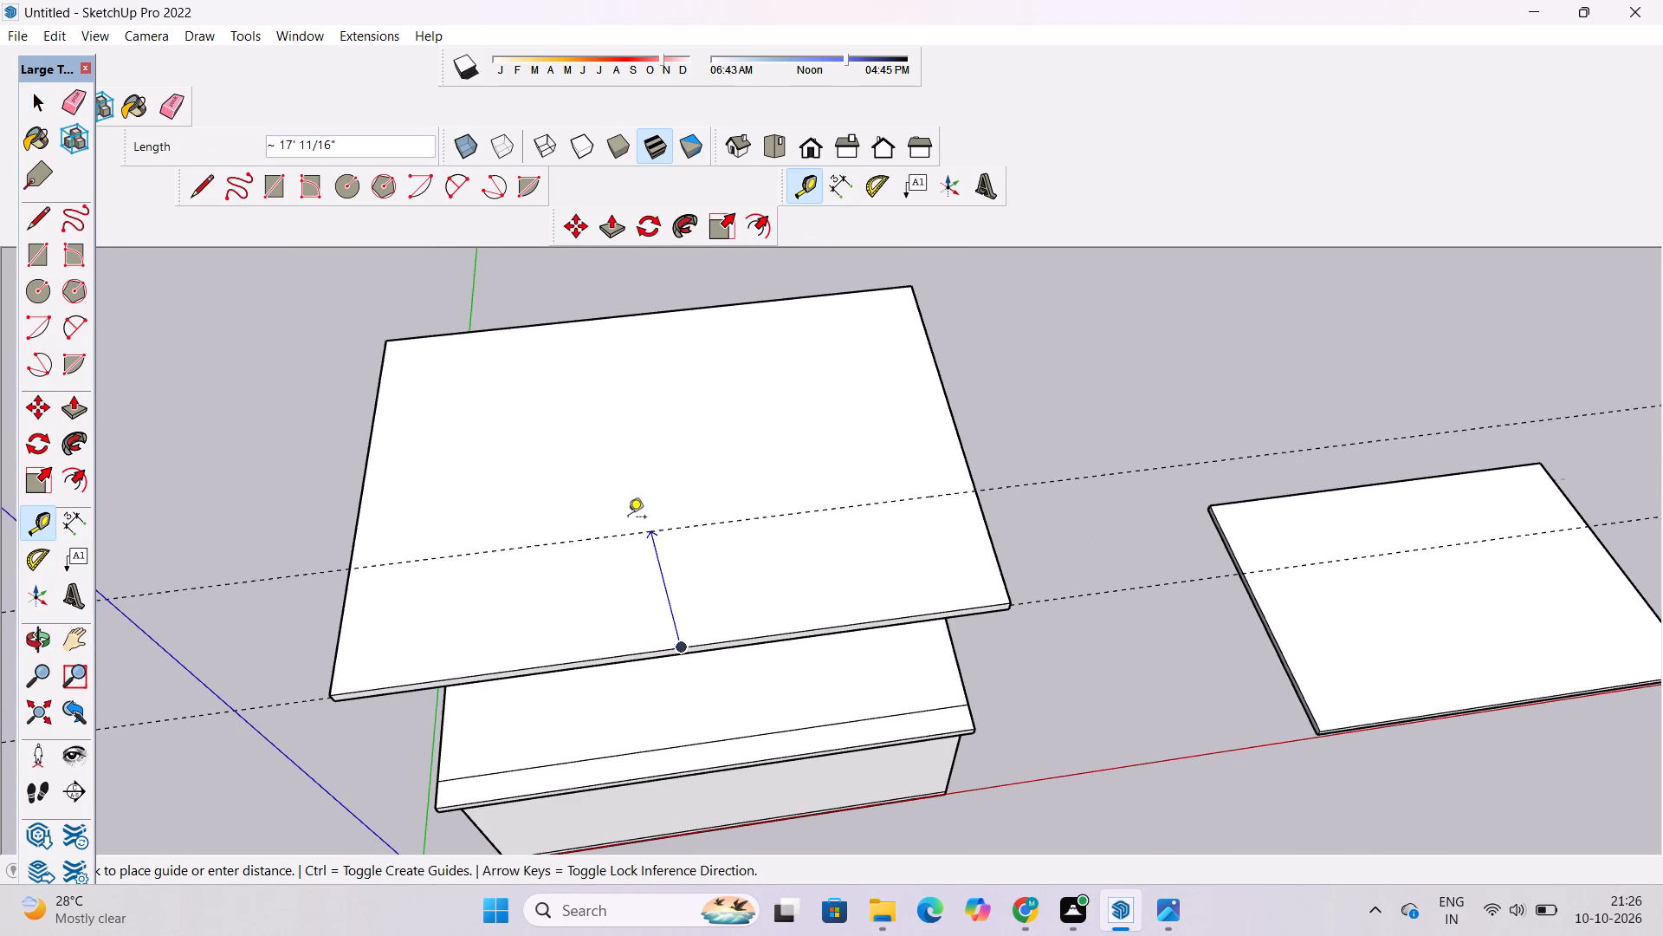
text(15')
key(Return)
Draw a 58' line along the guide across the roof slab's top from one side edge to the other.
key(o)
scroll(592, 529, down, 2)
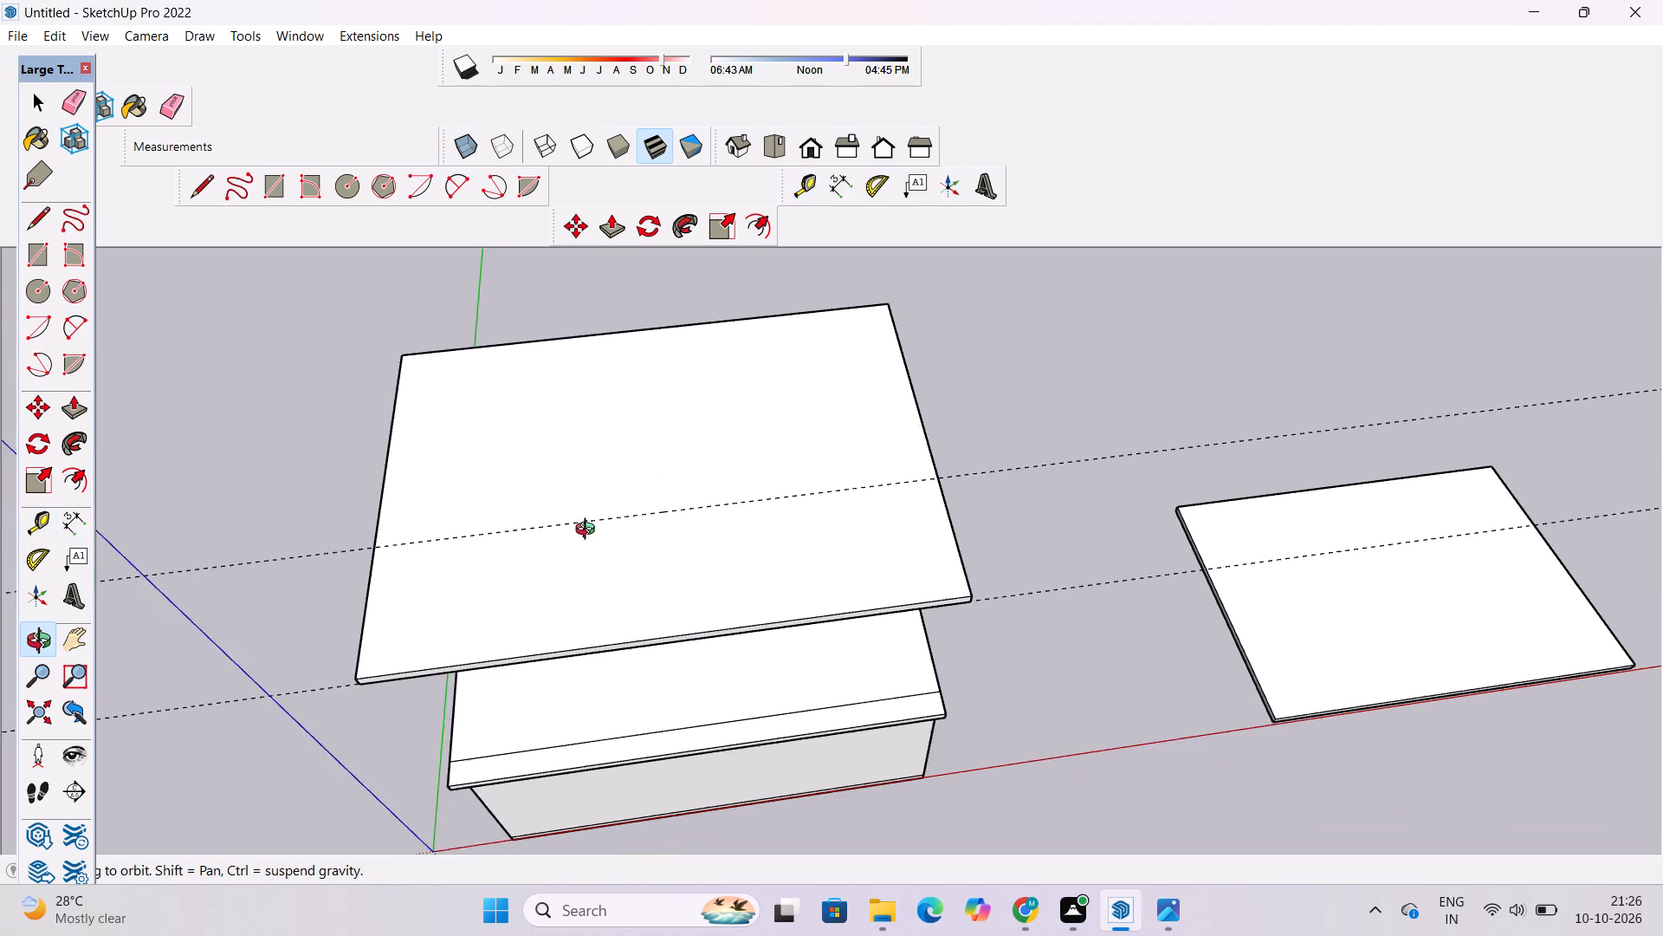
scroll(589, 531, down, 1)
shift+drag(455, 624, 450, 582)
drag(447, 571, 597, 596)
shift+drag(599, 603, 596, 575)
scroll(591, 569, up, 2)
shift+drag(591, 569, 602, 602)
shift+click(602, 602)
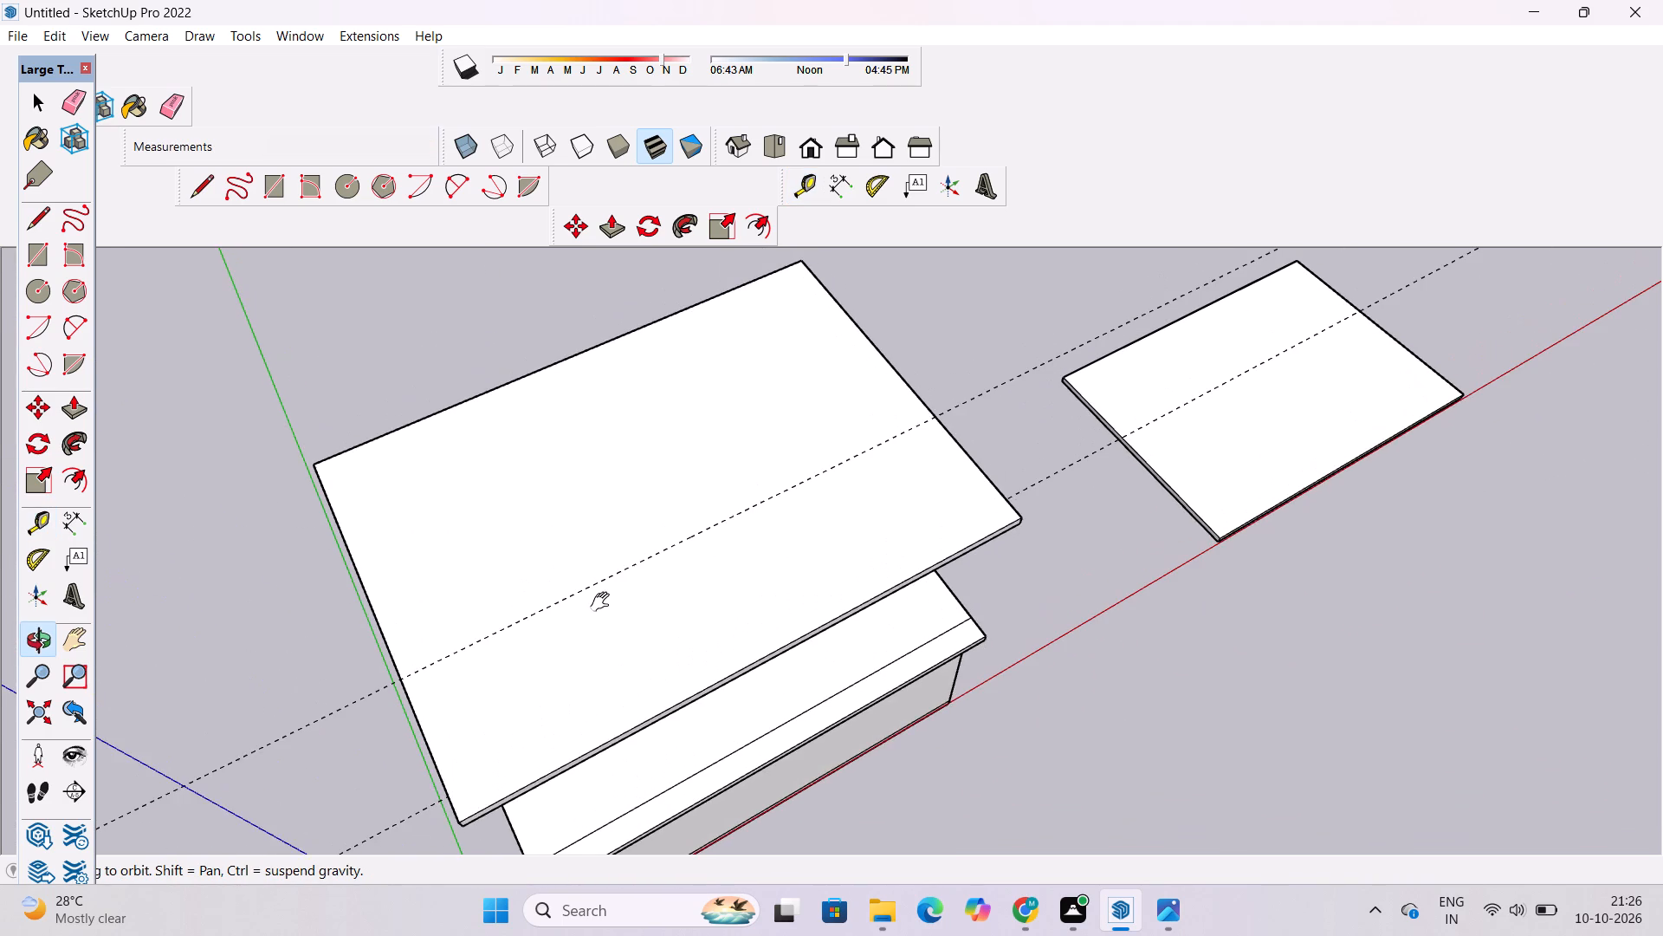
key(l)
click(942, 409)
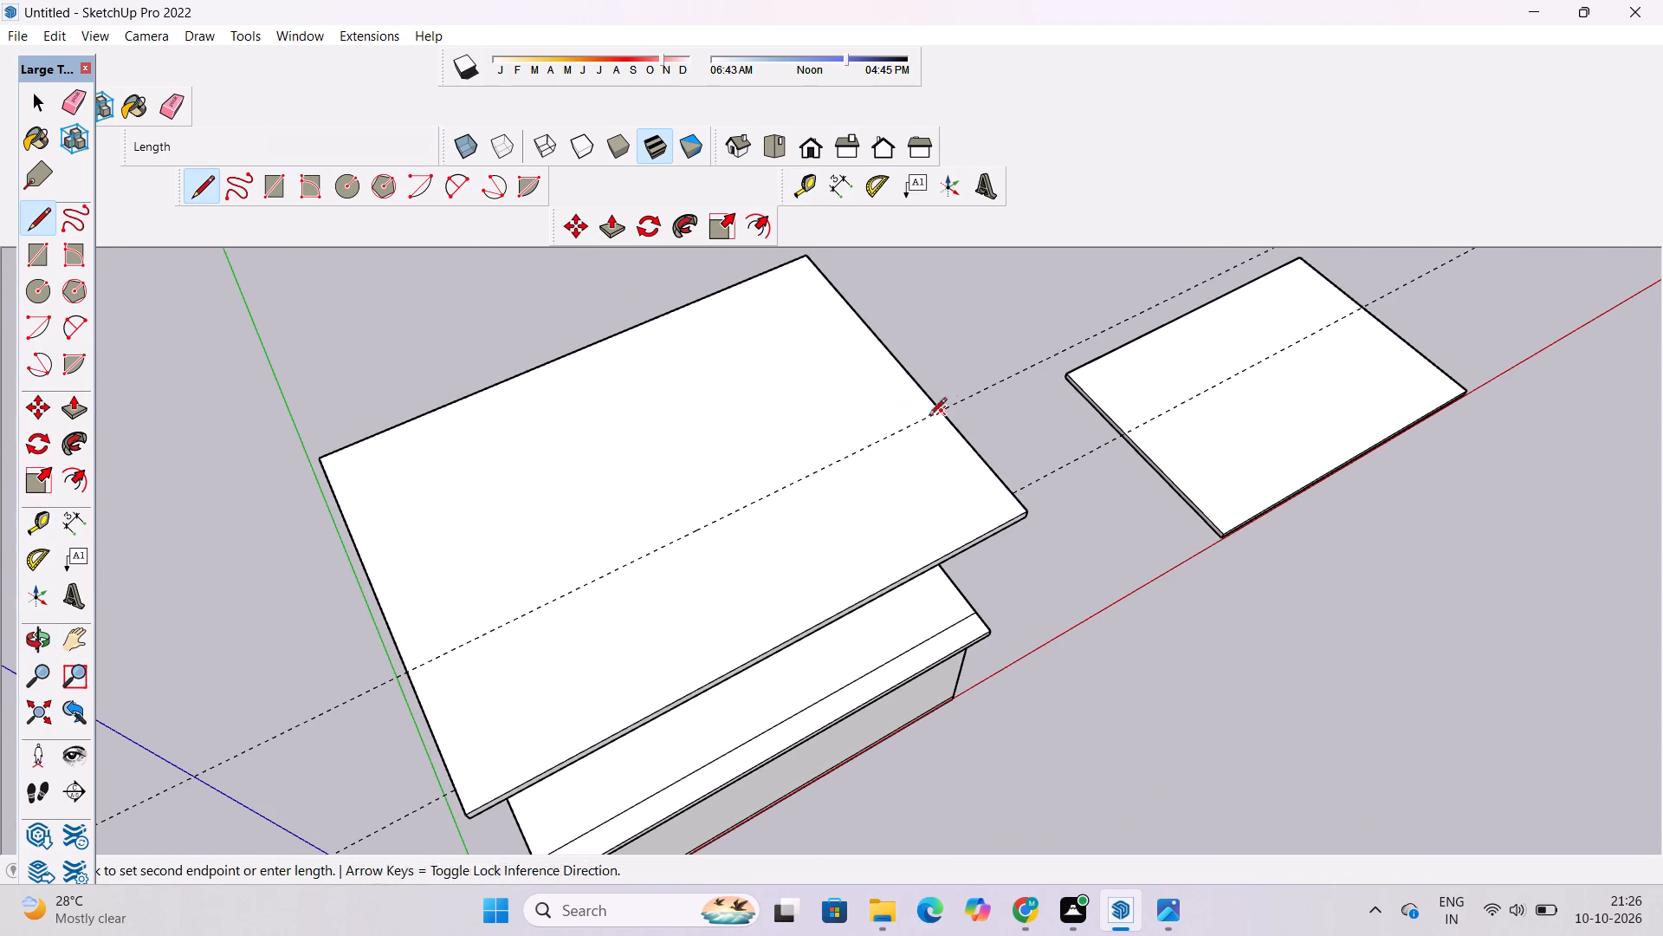
scroll(849, 439, down, 4)
scroll(679, 529, up, 5)
click(476, 634)
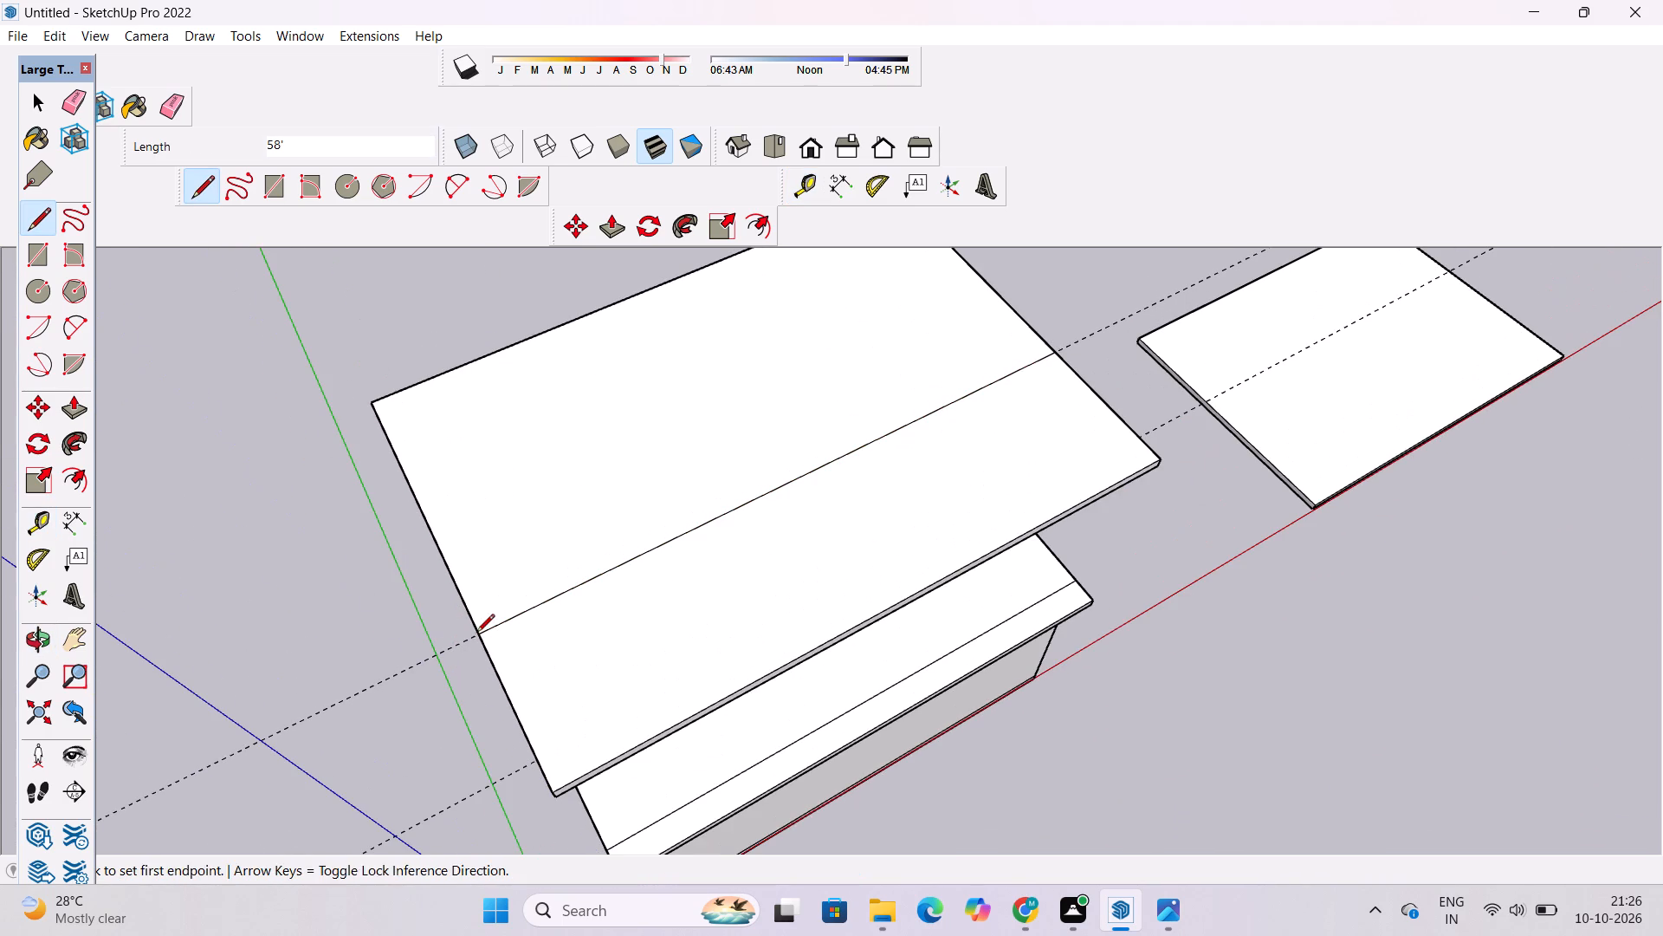
key(c)
key(space)
Erase the guide running along the dividing line on the roof slab's top.
text(e)
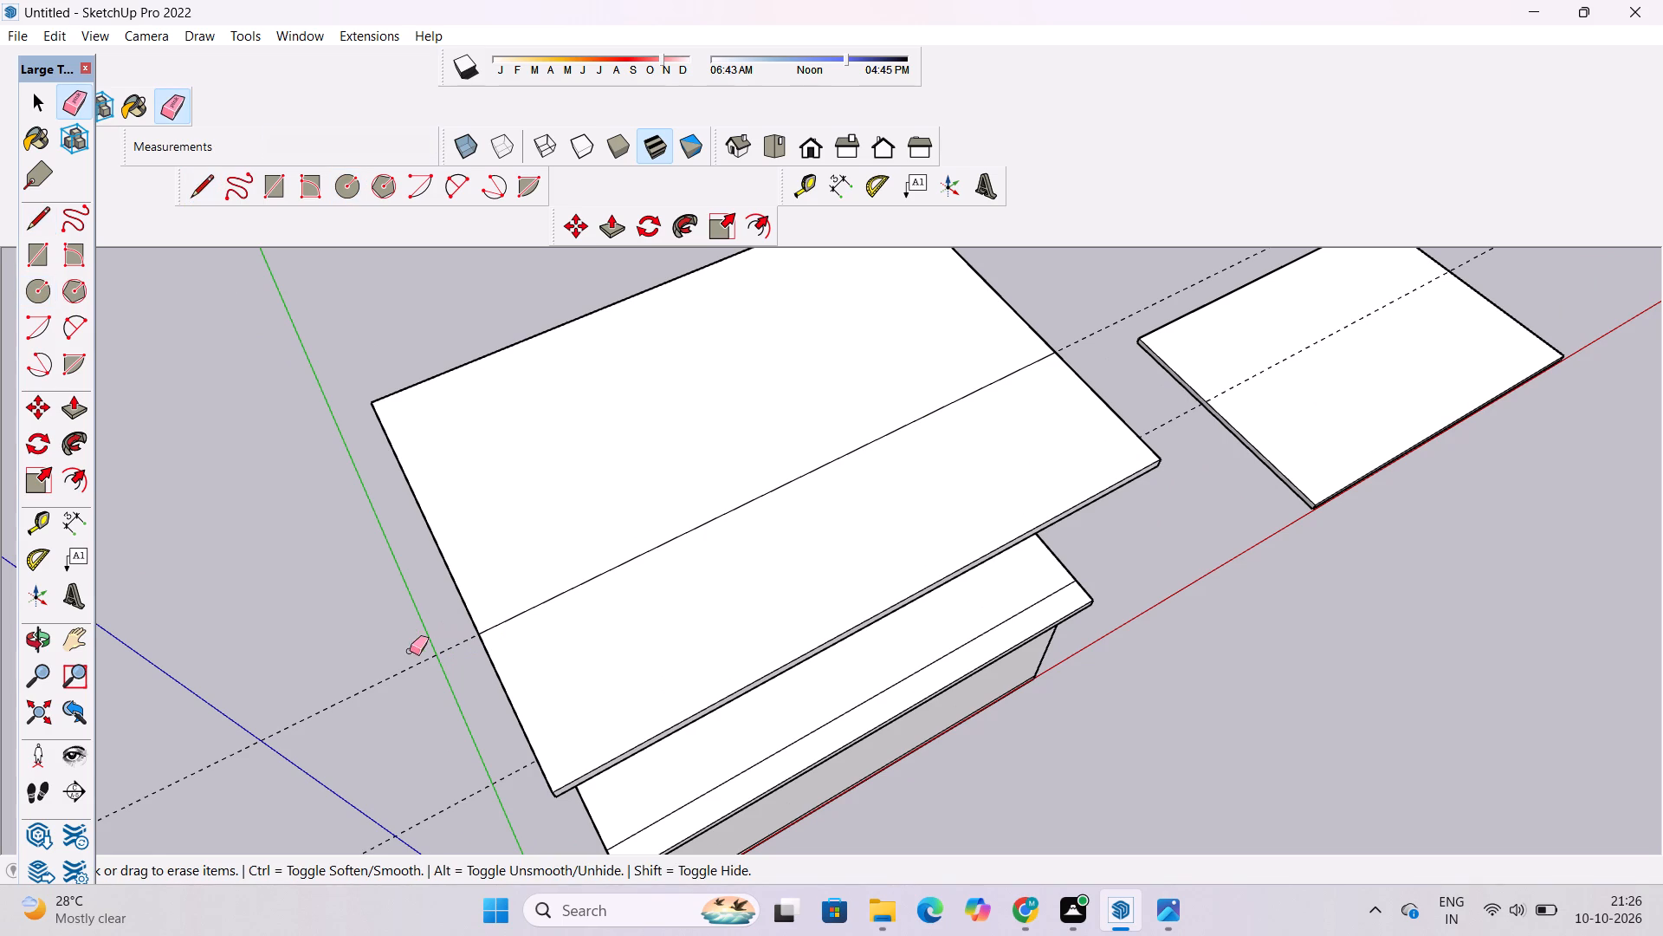
drag(410, 651, 413, 669)
key(space)
Push/Pull the rear part of the roof slab's top face up 25' to form the third storey.
text(o)
scroll(425, 668, down, 6)
drag(482, 703, 555, 588)
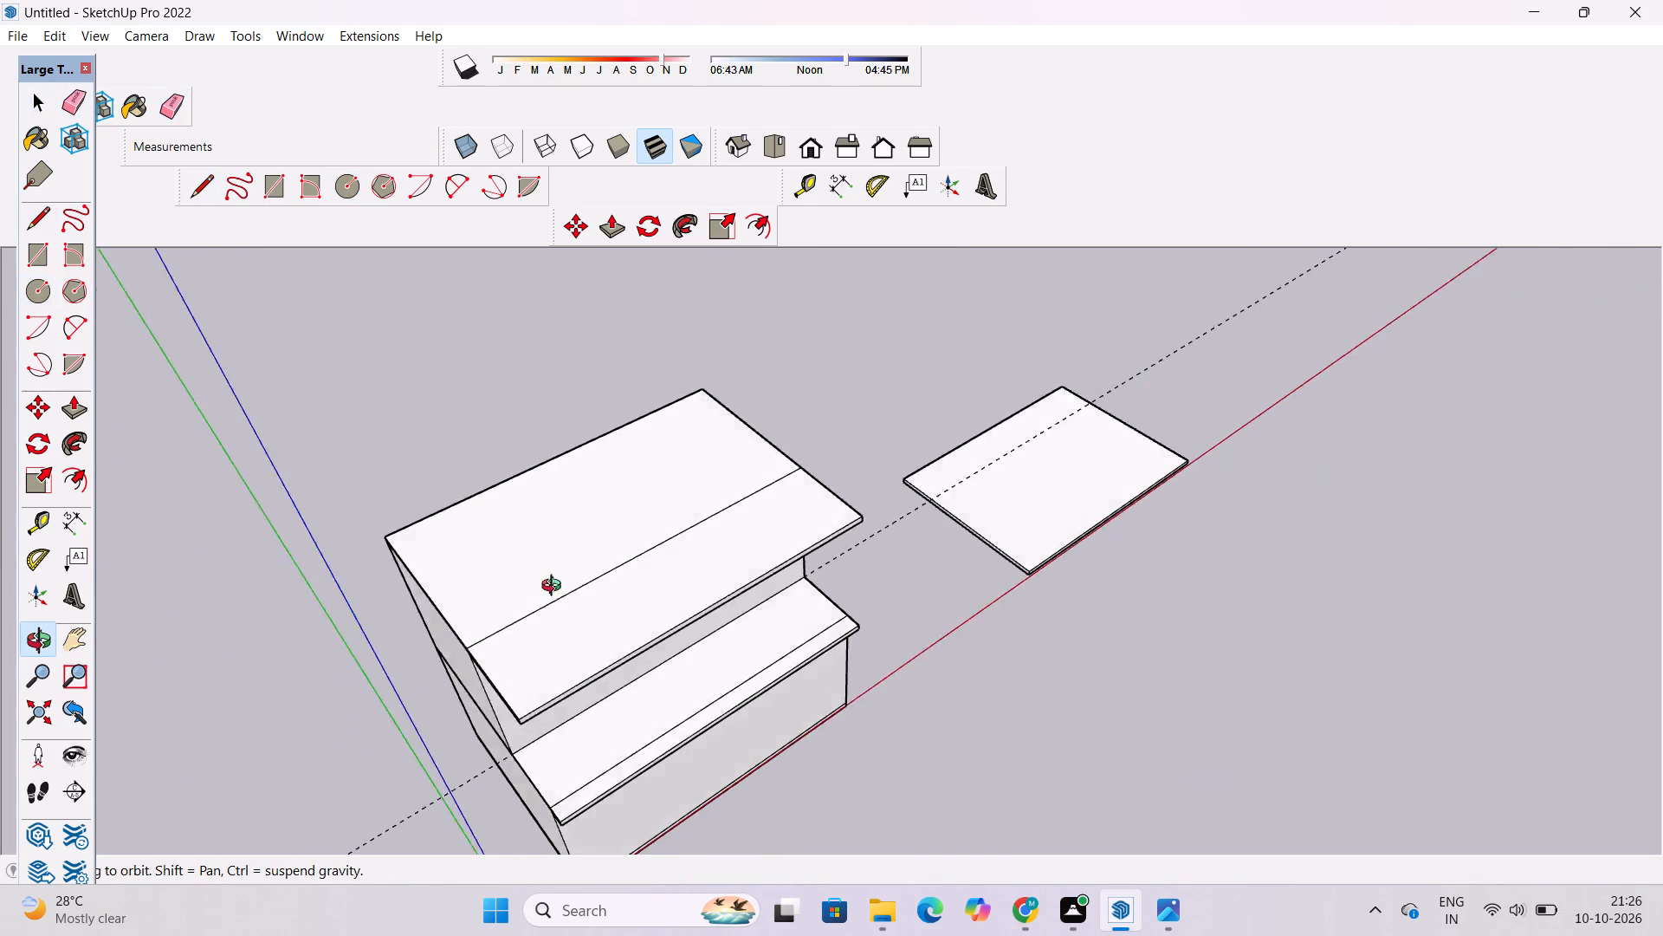
drag(555, 588, 578, 505)
drag(592, 636, 594, 651)
shift+drag(593, 652, 593, 673)
drag(504, 637, 586, 586)
shift+drag(586, 587, 655, 618)
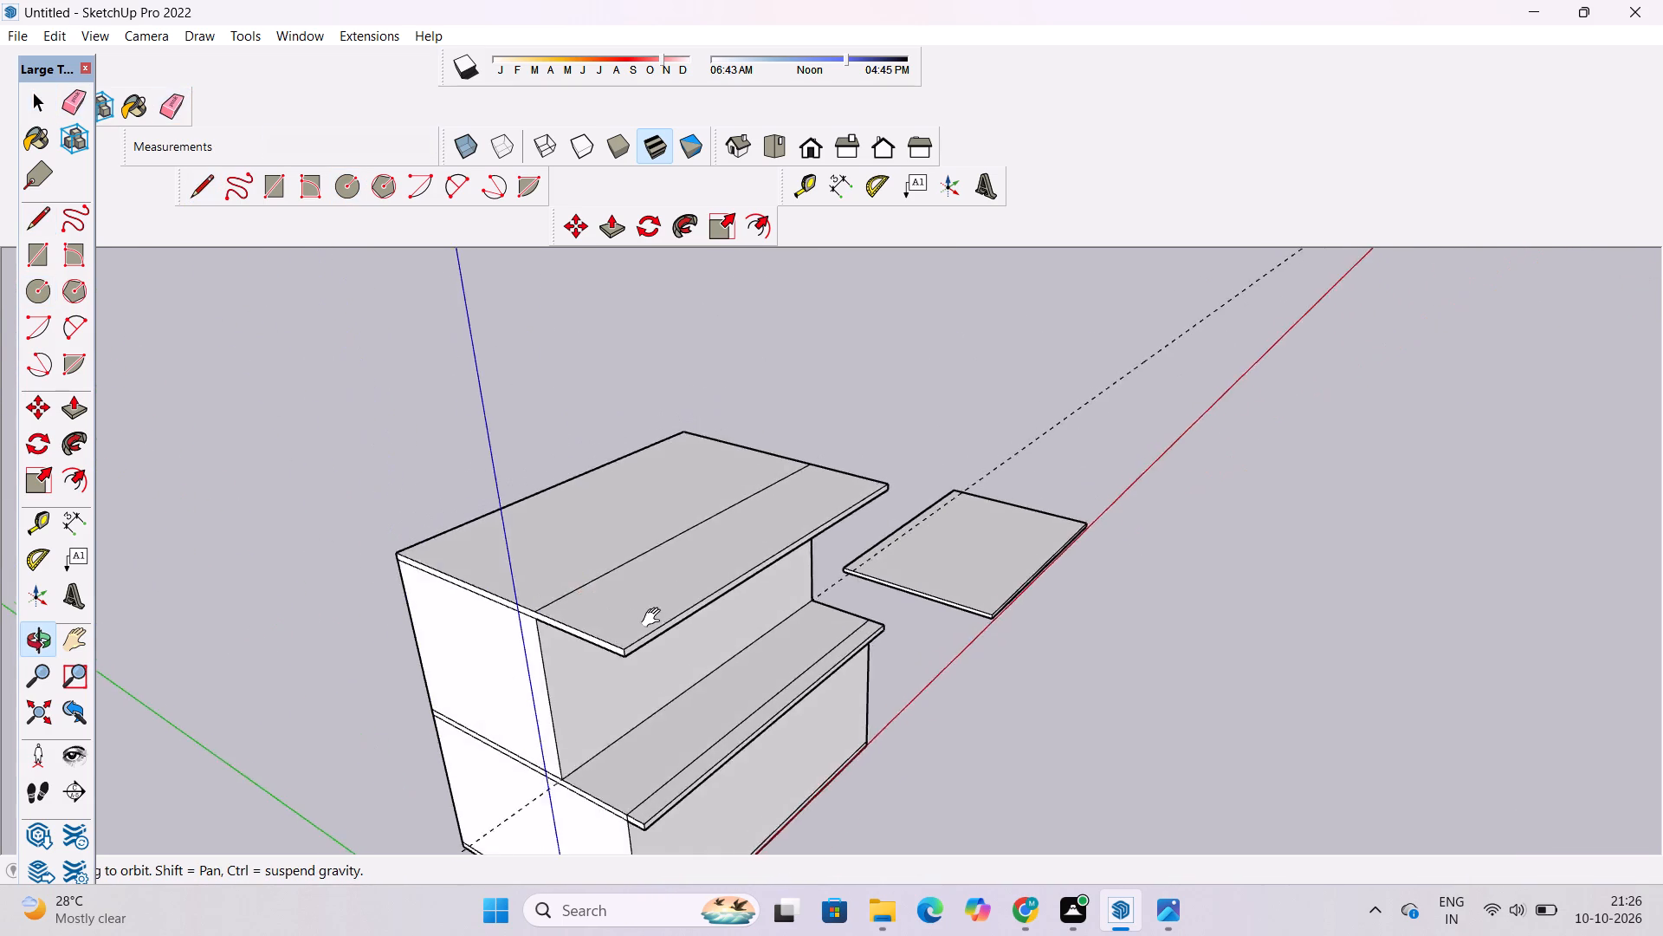
shift+drag(655, 618, 657, 618)
key(p)
click(616, 582)
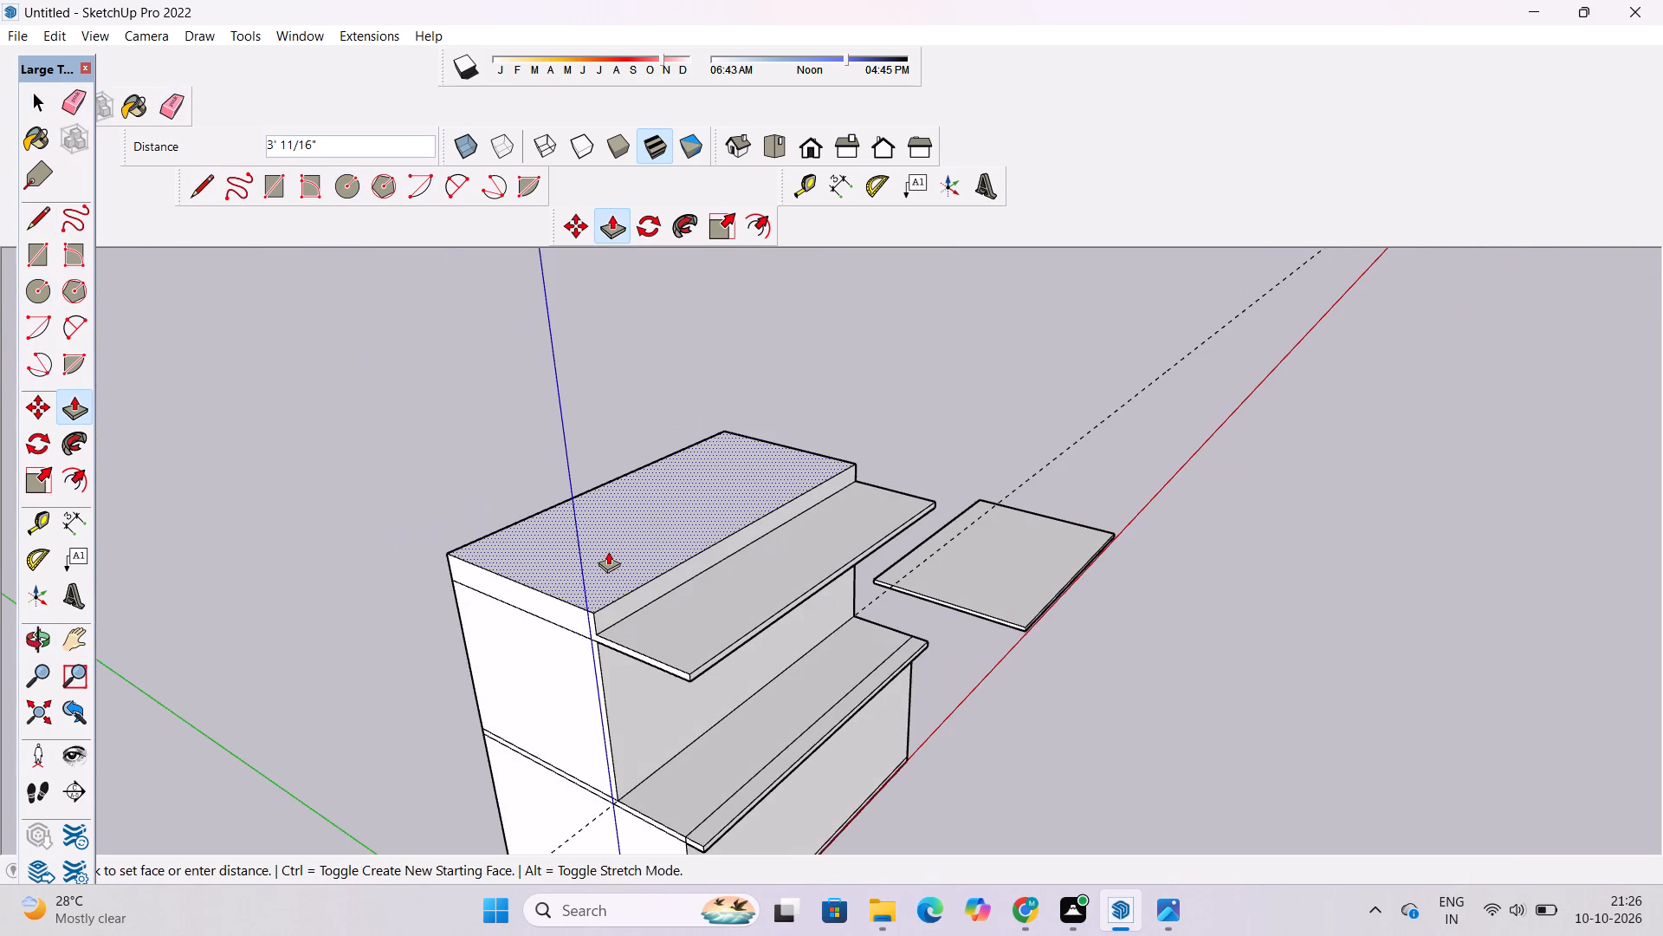
text(25')
key(Return)
Examine the stacked three-storey massing from the front, above and the side.
key(o)
scroll(605, 527, down, 5)
drag(758, 536, 687, 571)
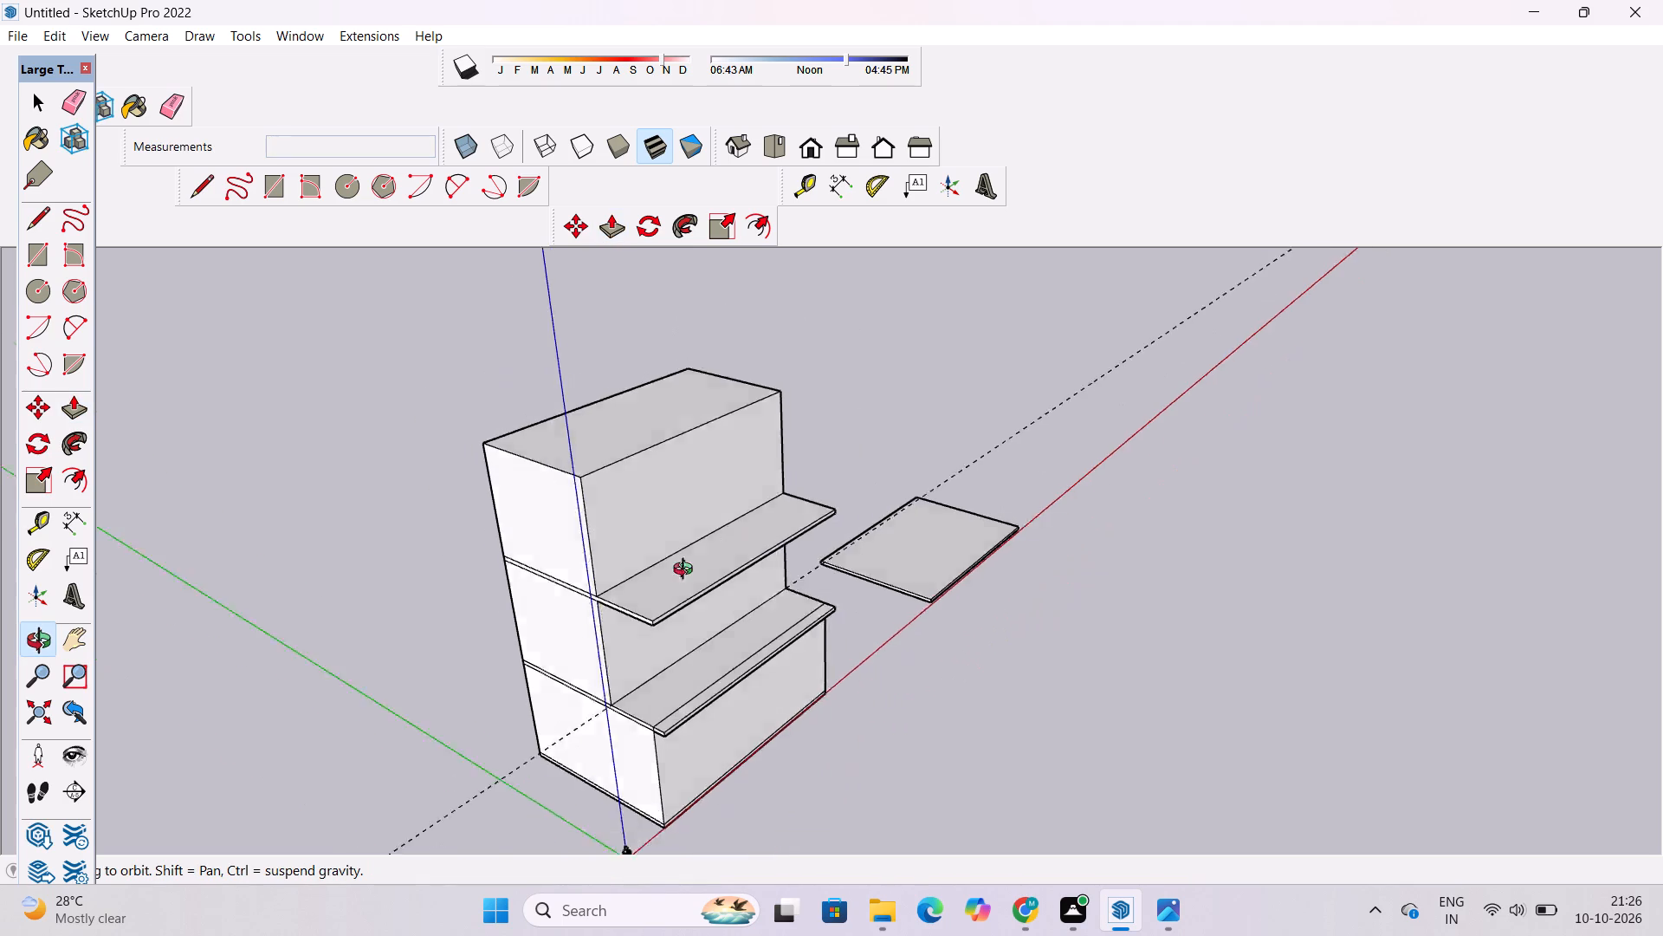
drag(687, 571, 600, 599)
scroll(604, 591, down, 2)
drag(610, 590, 606, 620)
drag(644, 658, 602, 565)
scroll(574, 530, down, 3)
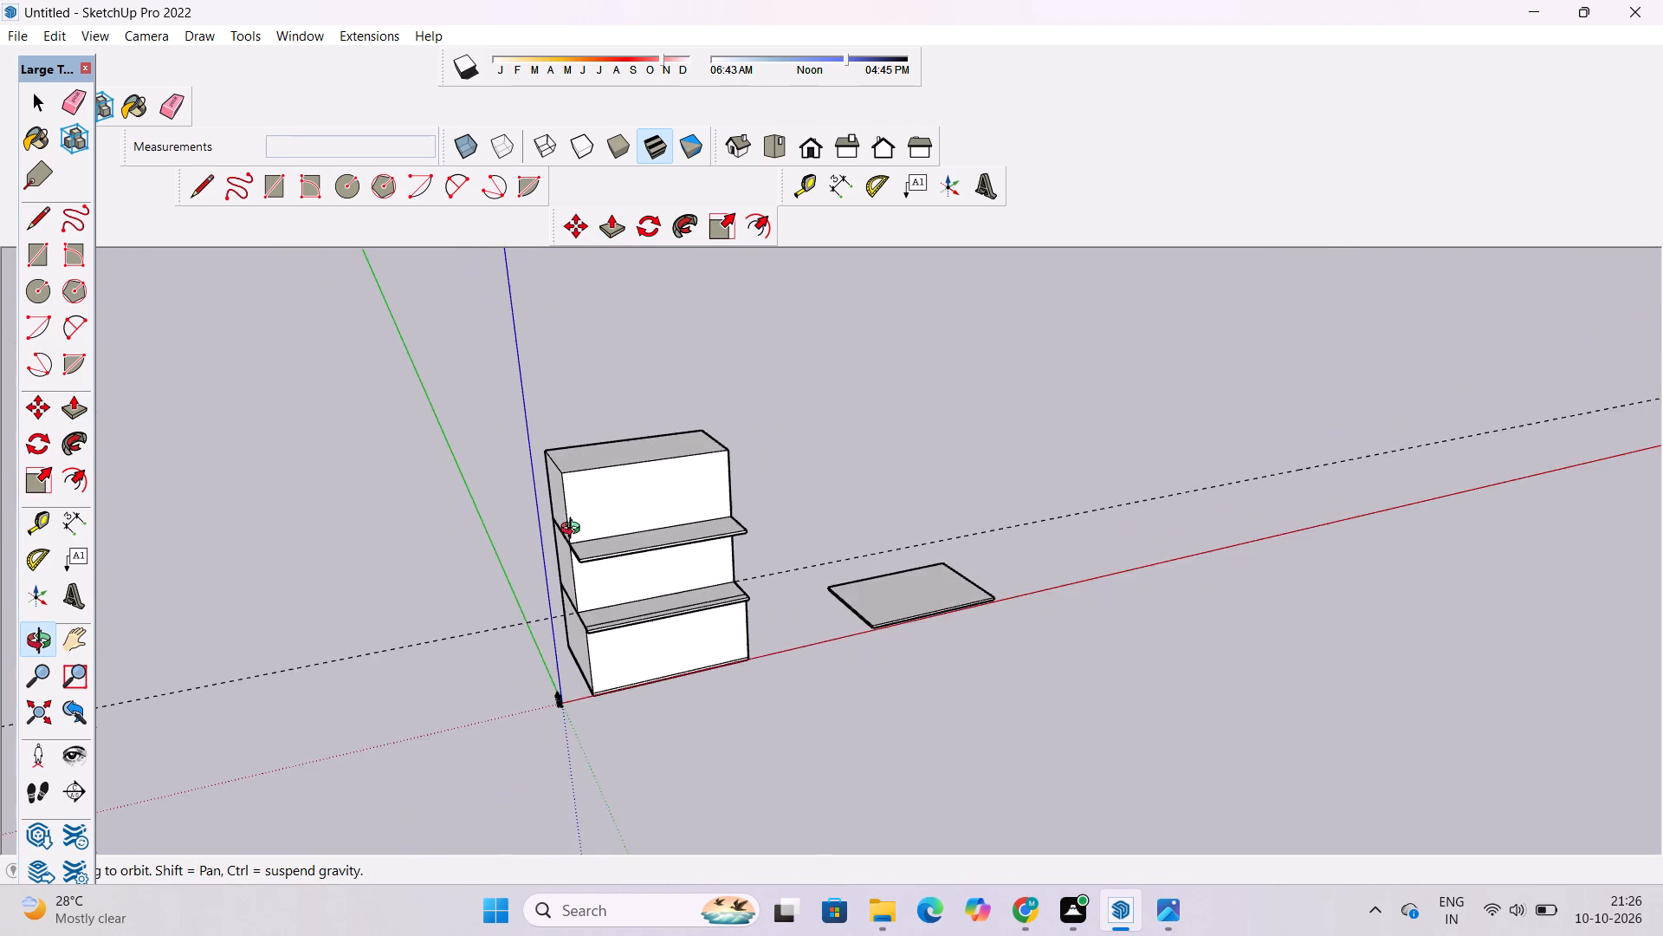
scroll(574, 530, up, 2)
scroll(574, 530, down, 2)
shift+drag(583, 520, 574, 590)
drag(574, 590, 571, 540)
shift+drag(648, 616, 630, 573)
drag(628, 573, 703, 785)
scroll(666, 548, up, 3)
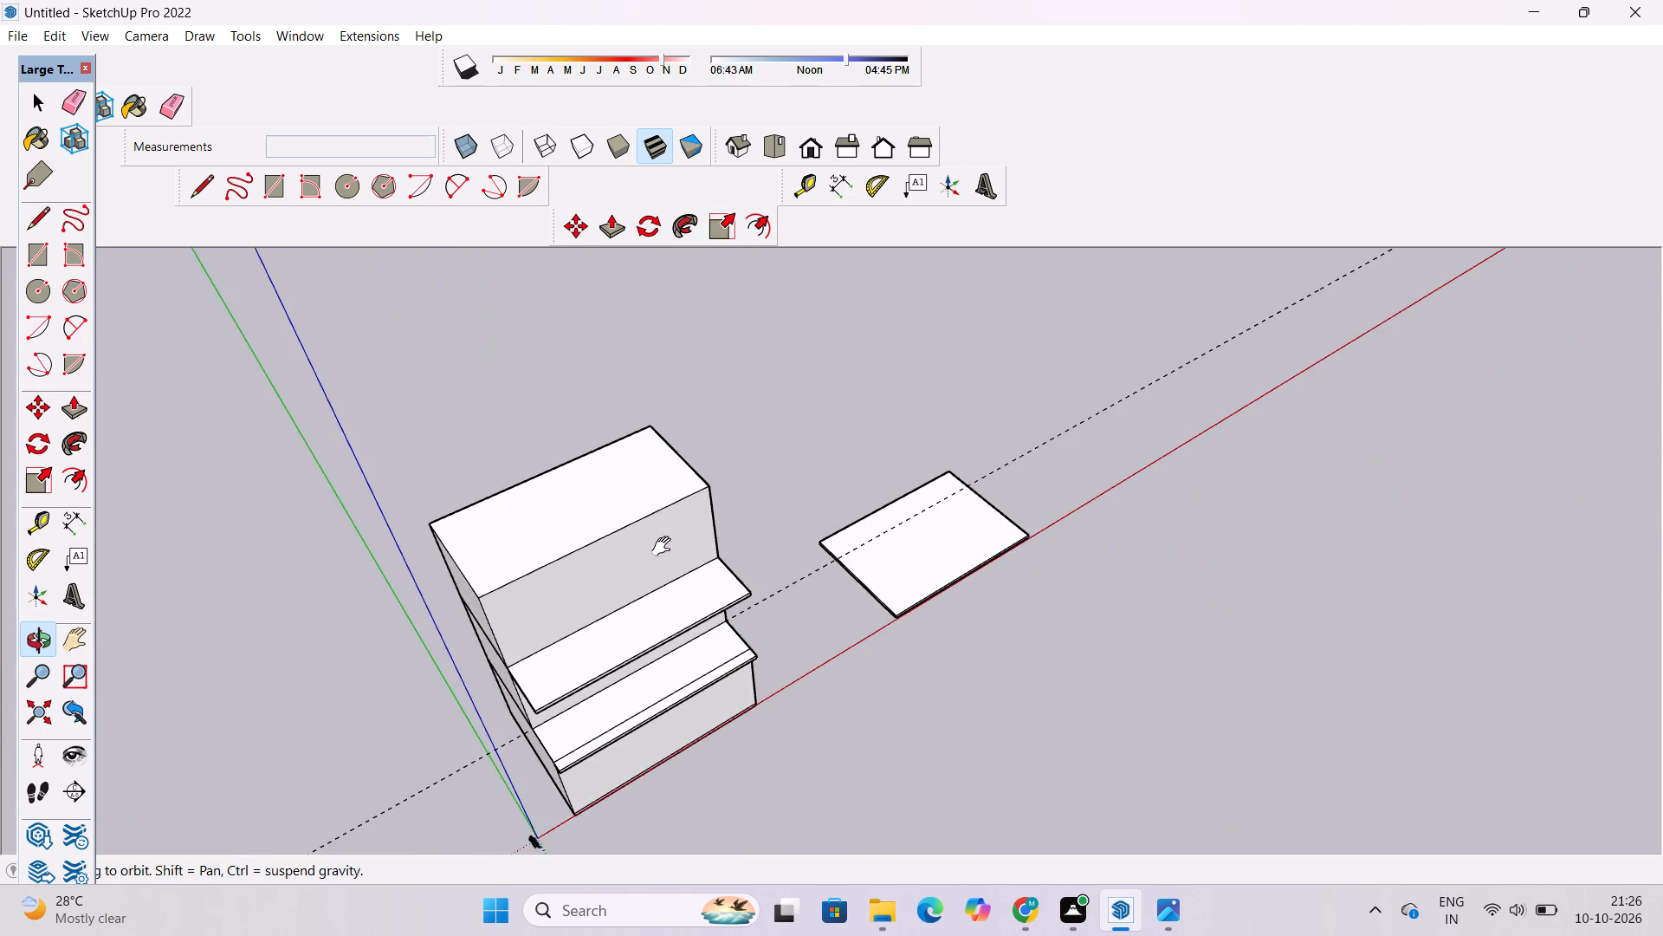
shift+drag(633, 549, 617, 545)
drag(666, 654, 594, 549)
drag(640, 646, 833, 602)
shift+drag(798, 602, 708, 549)
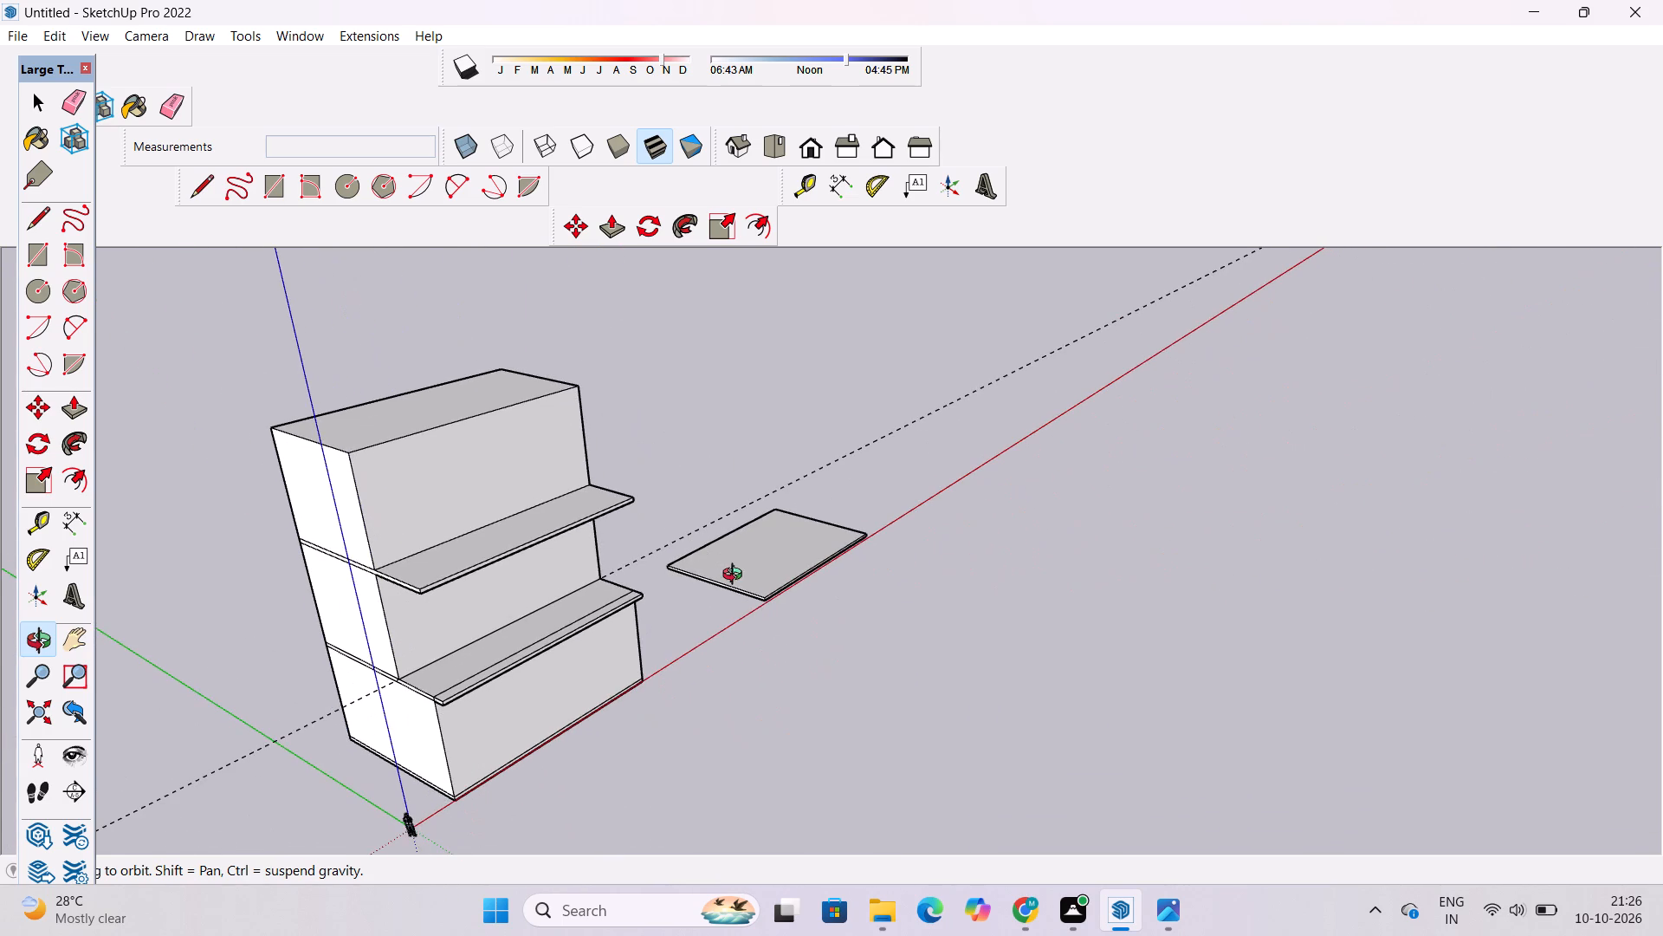
Copy the separate slab group onto the third storey, matching its rear bottom corner to the storey's rear top corner.
key(space)
click(705, 579)
key(m)
scroll(695, 575, up, 14)
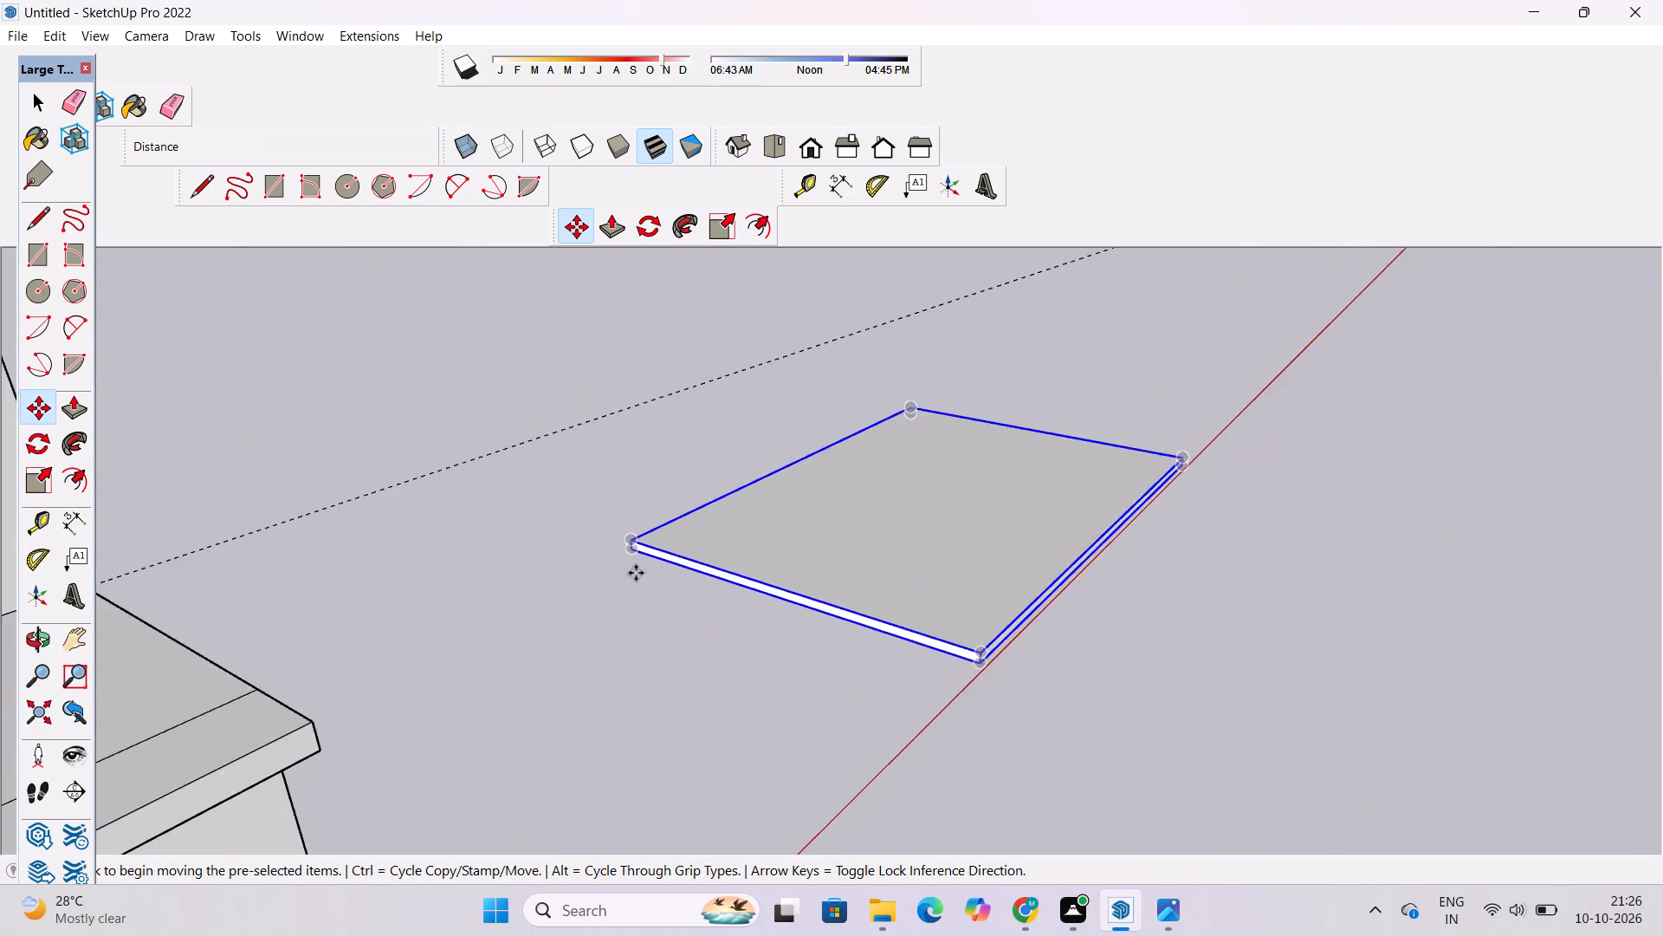
scroll(636, 573, up, 4)
drag(629, 546, 637, 555)
scroll(780, 562, down, 14)
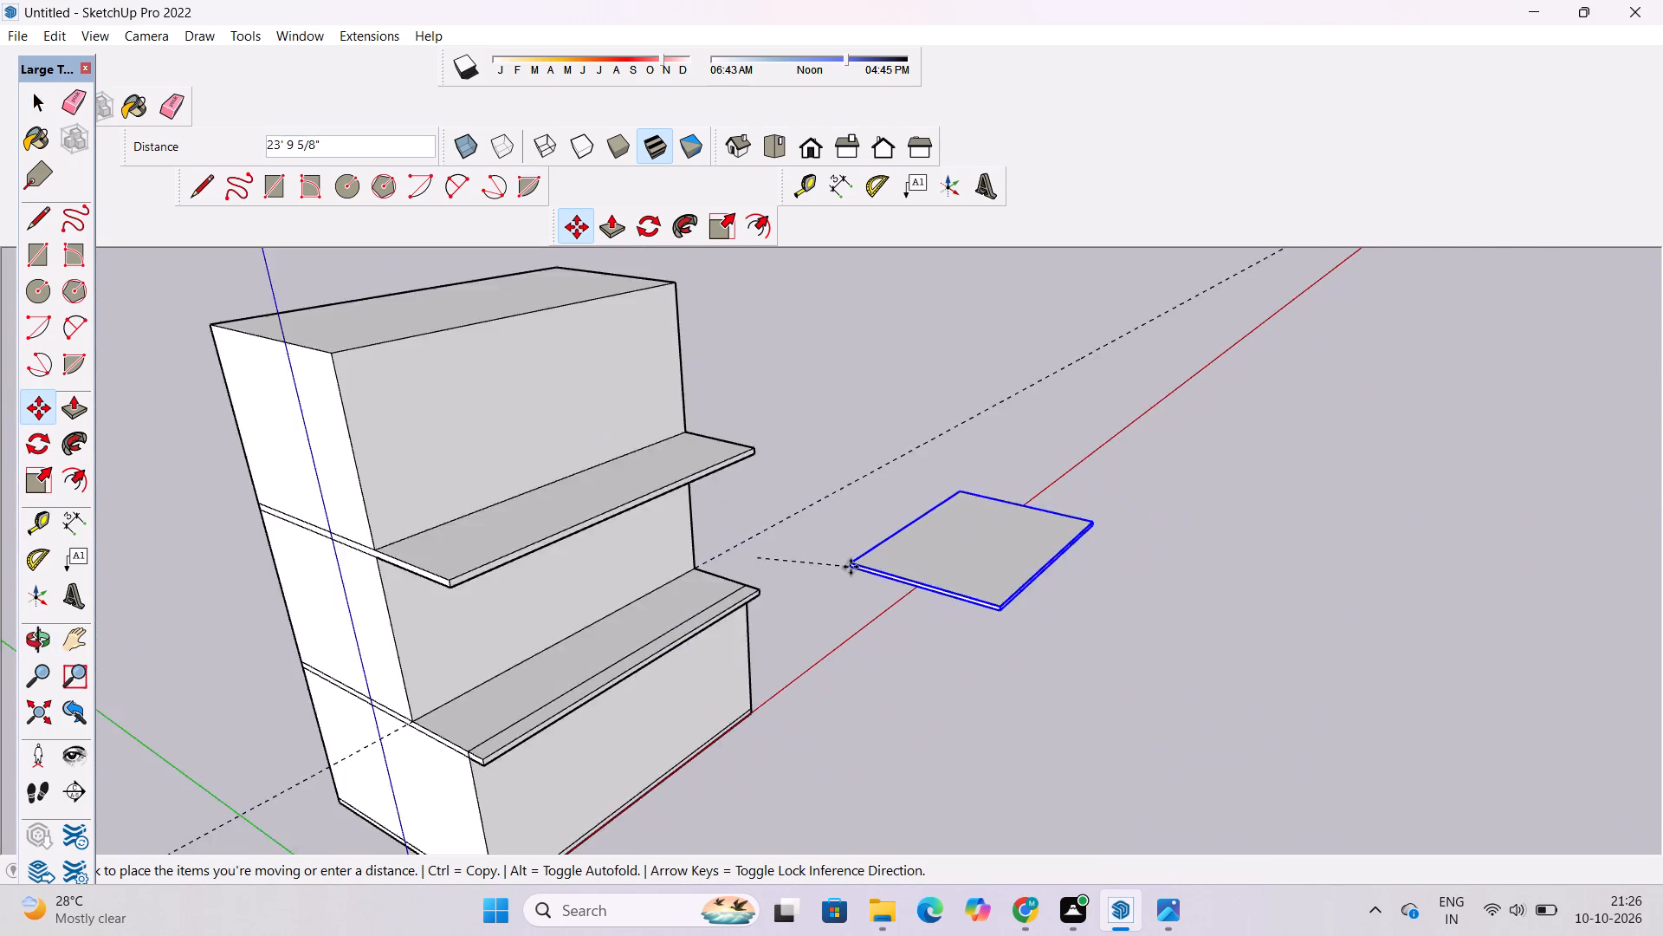
scroll(851, 567, down, 7)
scroll(620, 463, up, 14)
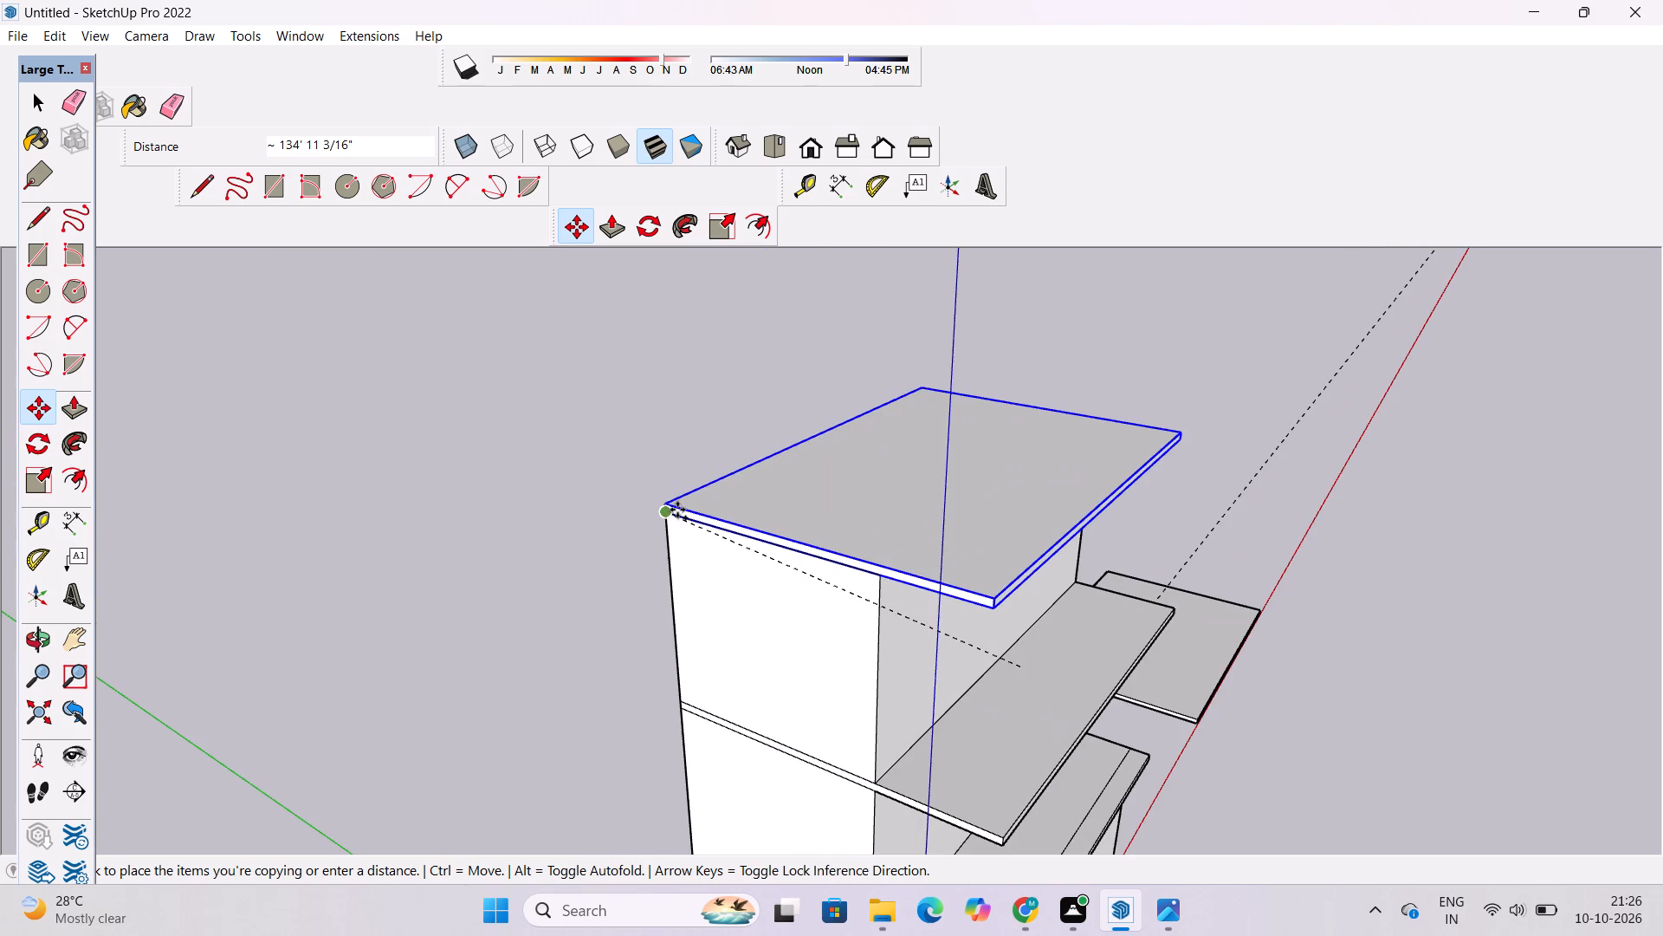
click(677, 510)
Explode the copied slab group on top of the third storey.
key(space)
right_click(785, 504)
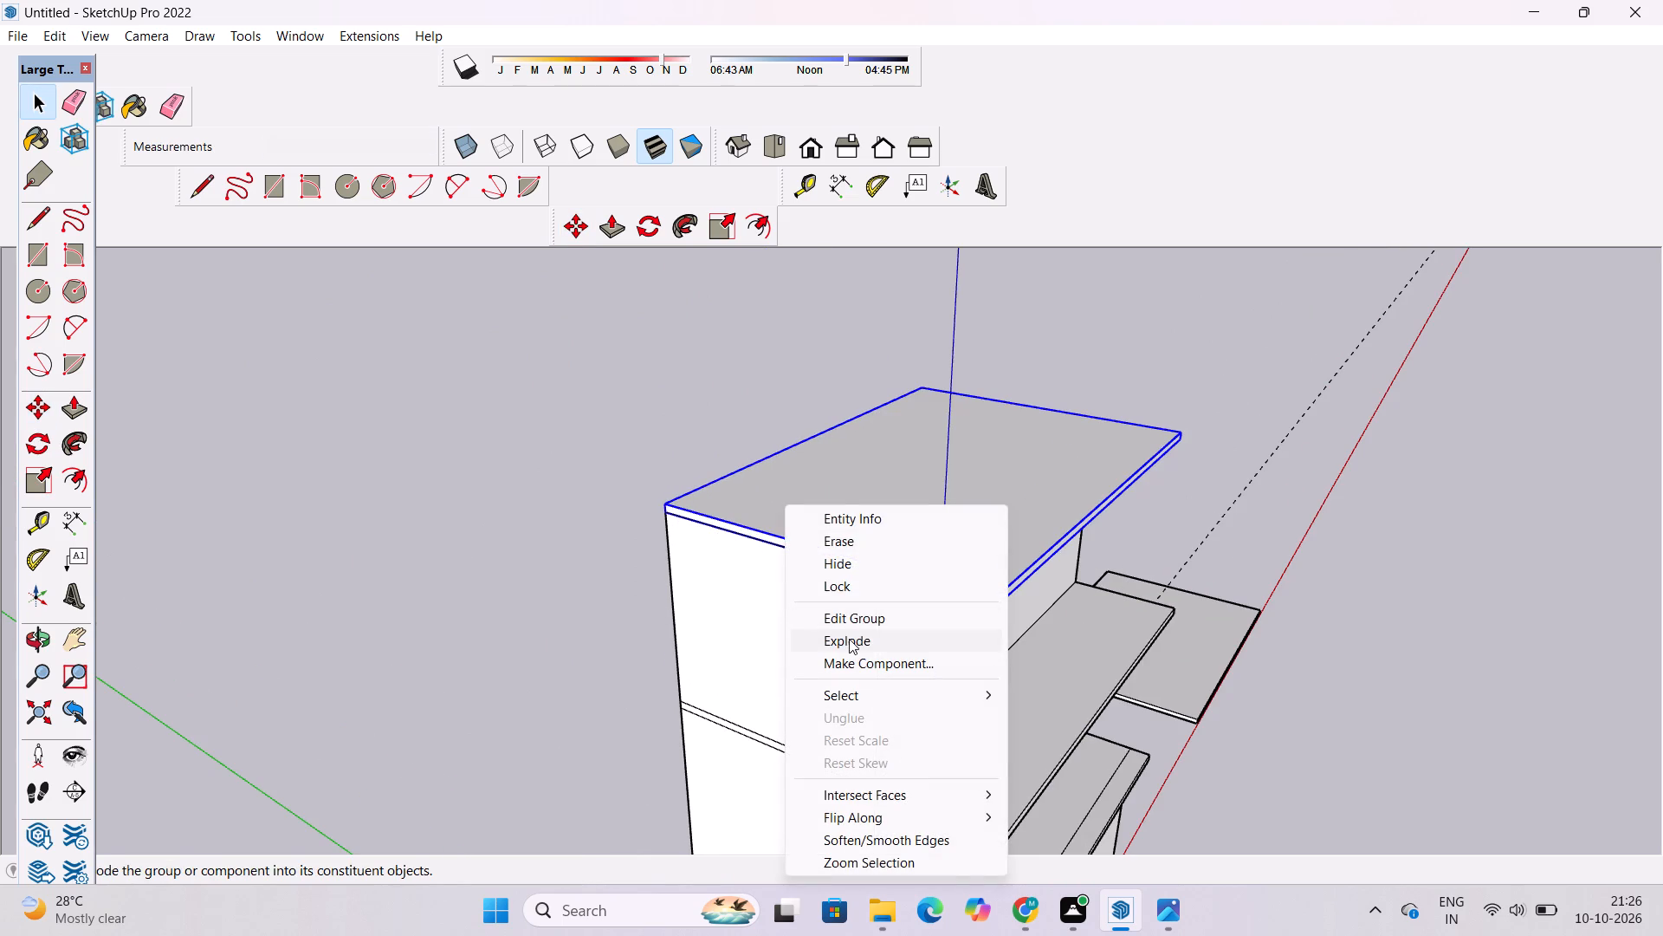
click(849, 639)
click(563, 531)
Examine the house's set-back storeys and overhanging slabs from the front and above.
key(o)
scroll(564, 514, down, 7)
drag(1178, 547, 1050, 573)
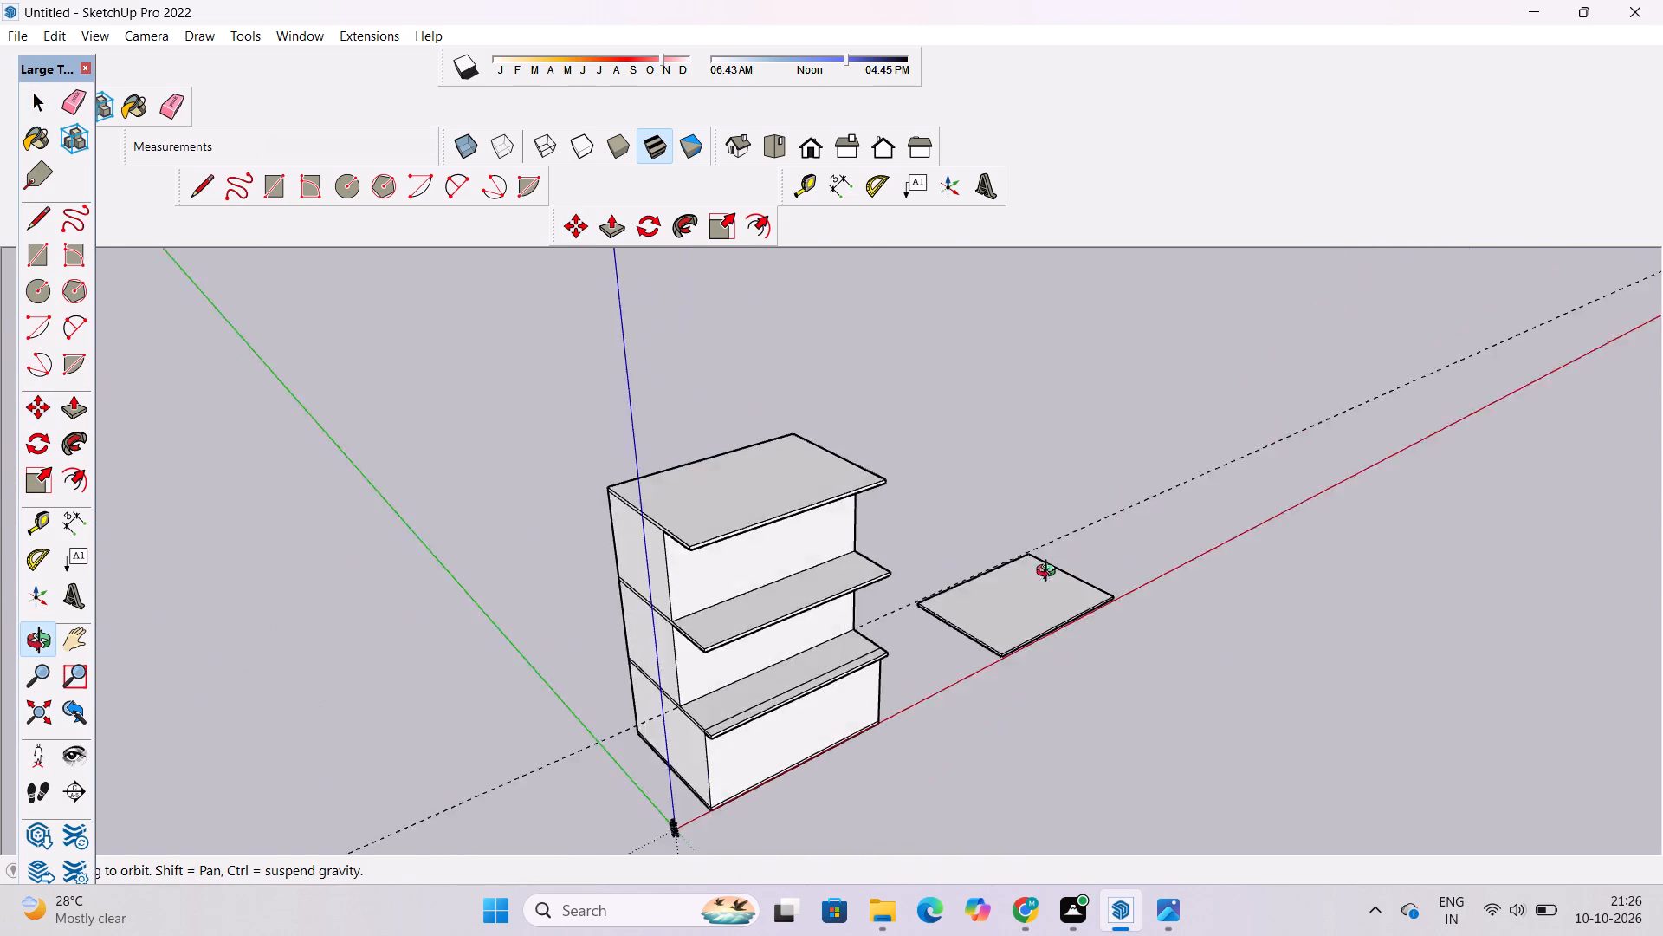
drag(1050, 573, 828, 622)
scroll(806, 577, up, 2)
shift+drag(799, 562, 794, 593)
scroll(794, 593, down, 3)
drag(791, 656, 794, 570)
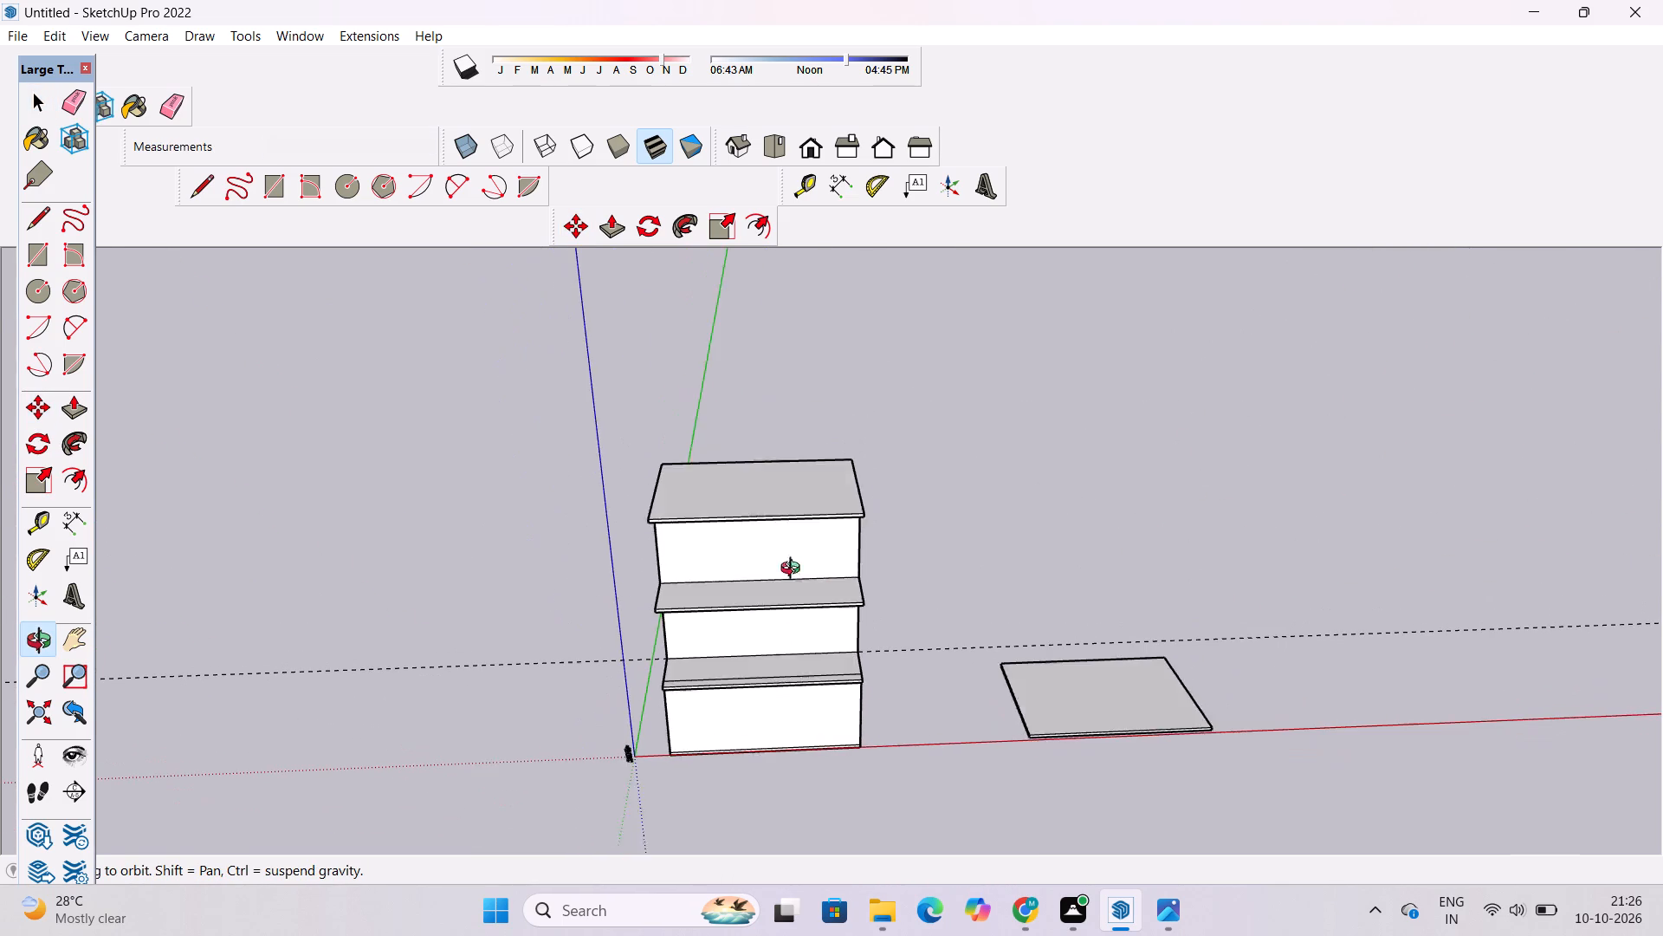
drag(794, 570, 797, 541)
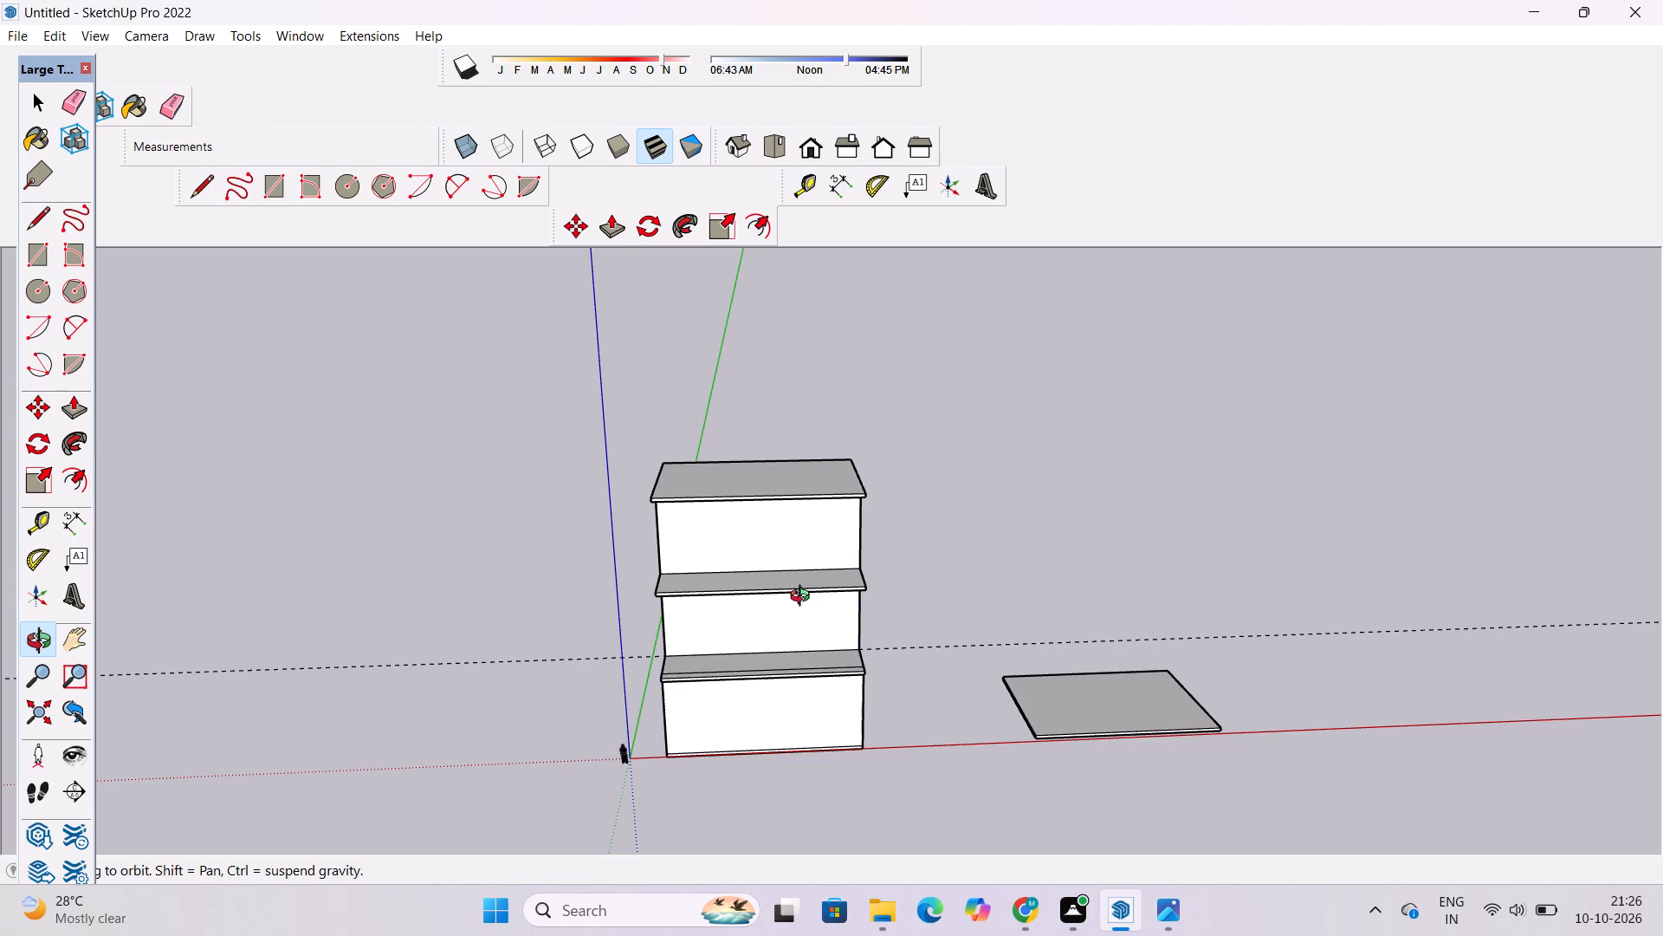
scroll(804, 598, down, 1)
shift+drag(804, 598, 804, 573)
drag(802, 571, 807, 602)
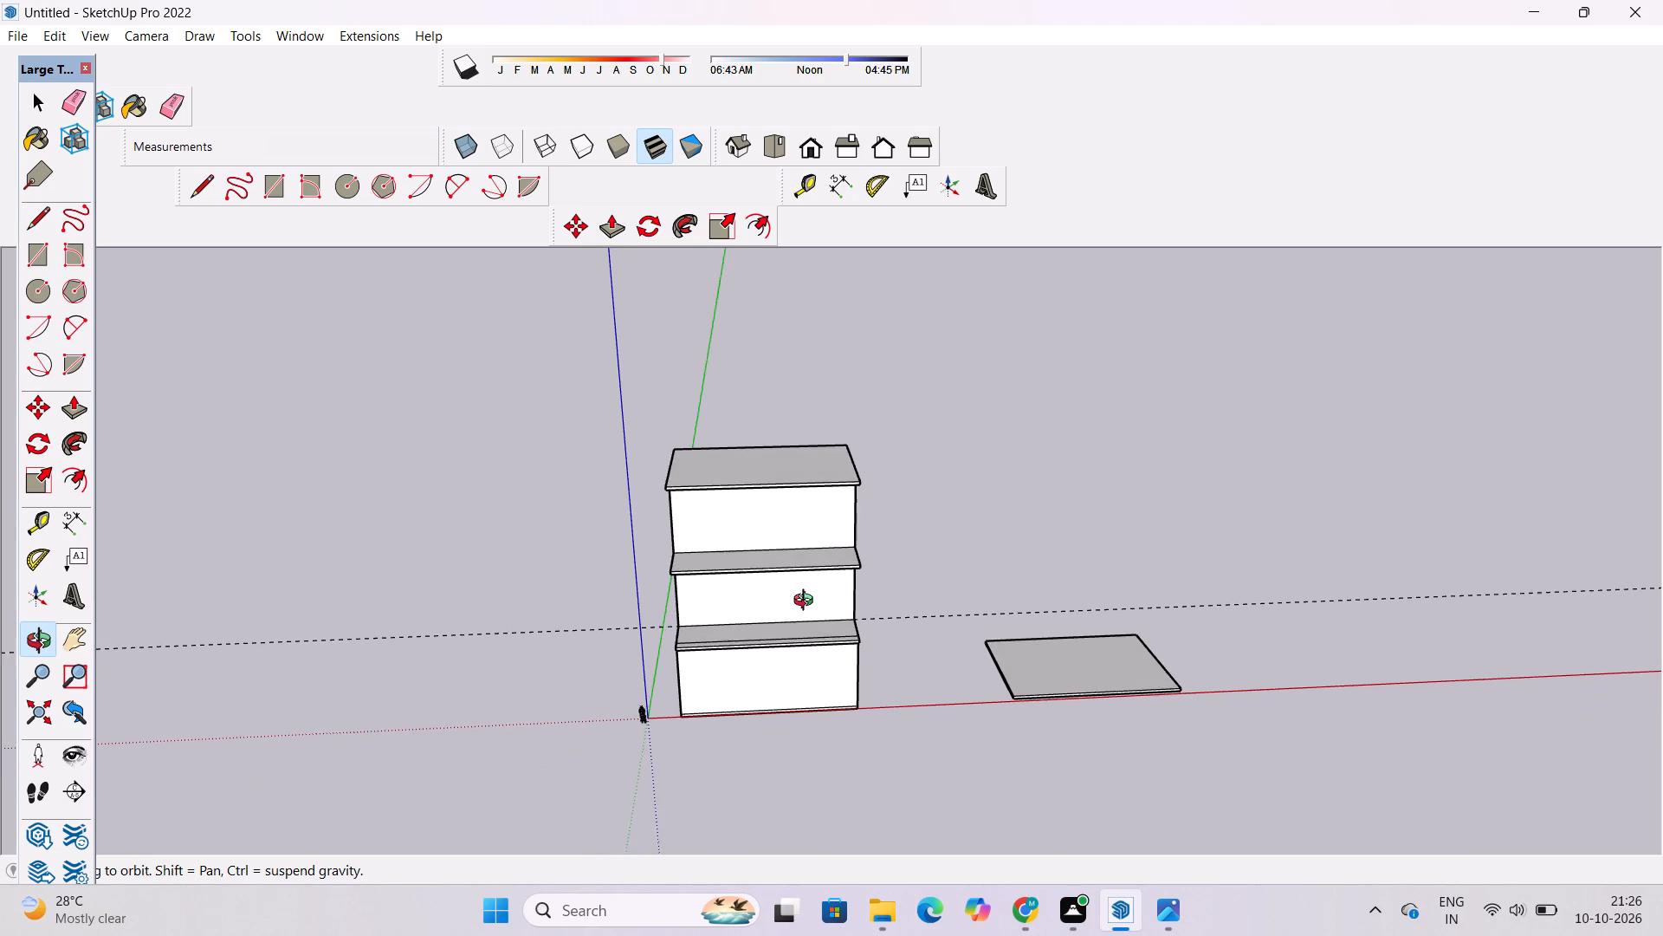
drag(807, 602, 809, 608)
scroll(809, 608, up, 1)
shift+drag(795, 601, 795, 572)
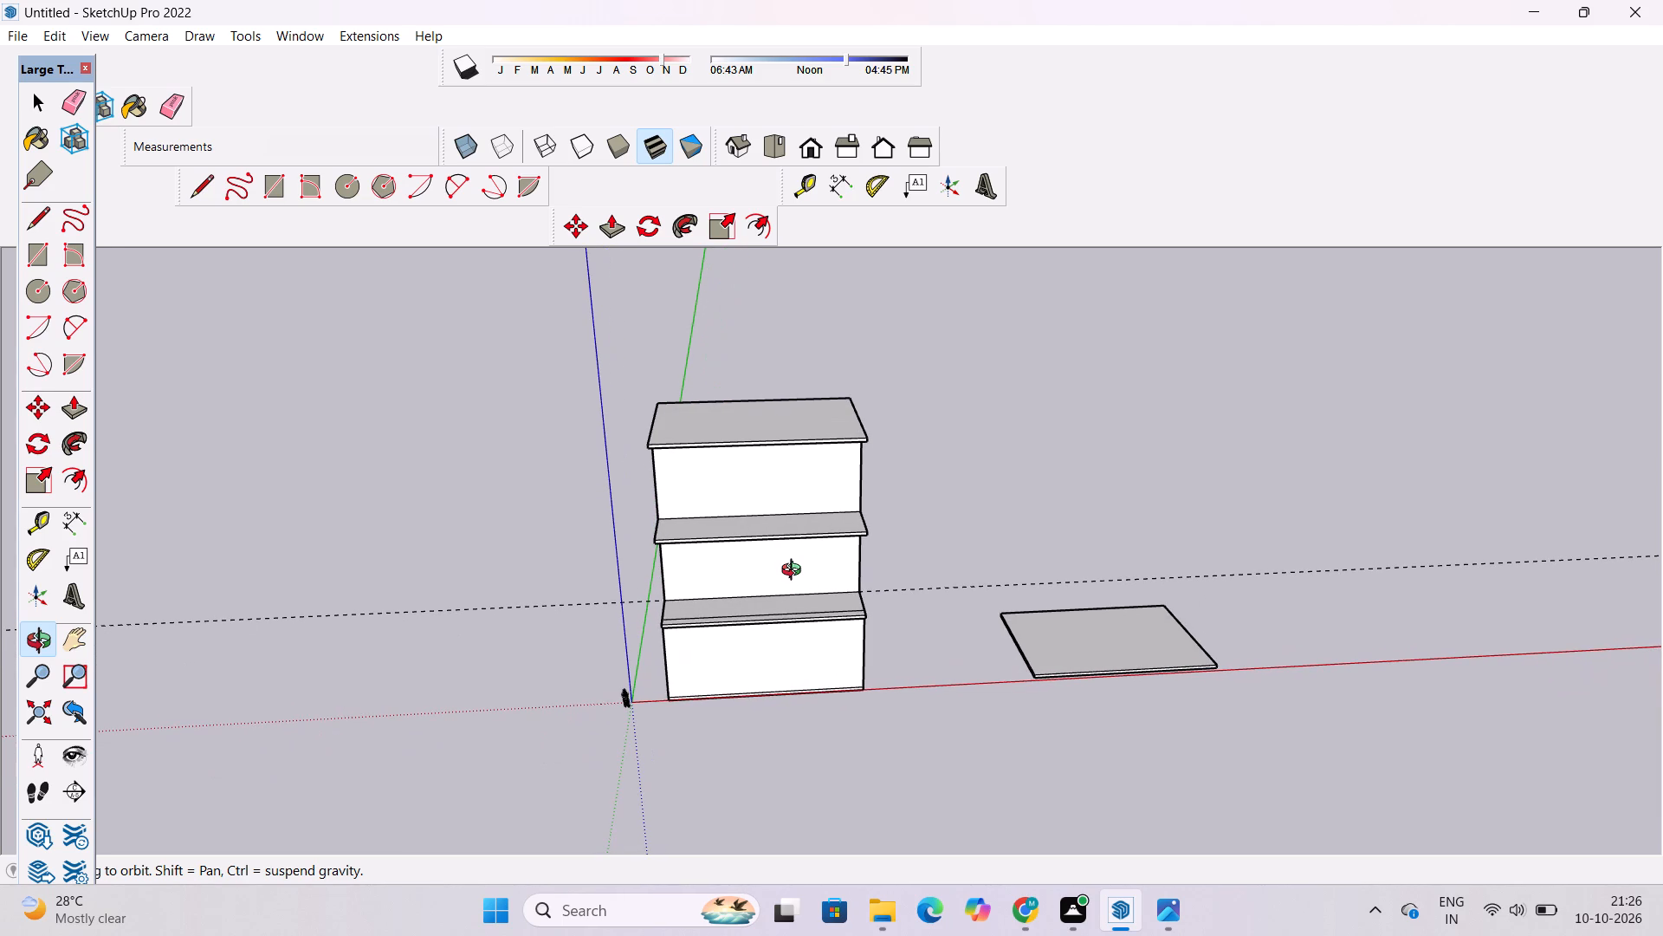
scroll(795, 572, down, 3)
shift+drag(795, 572, 808, 601)
drag(810, 617, 854, 786)
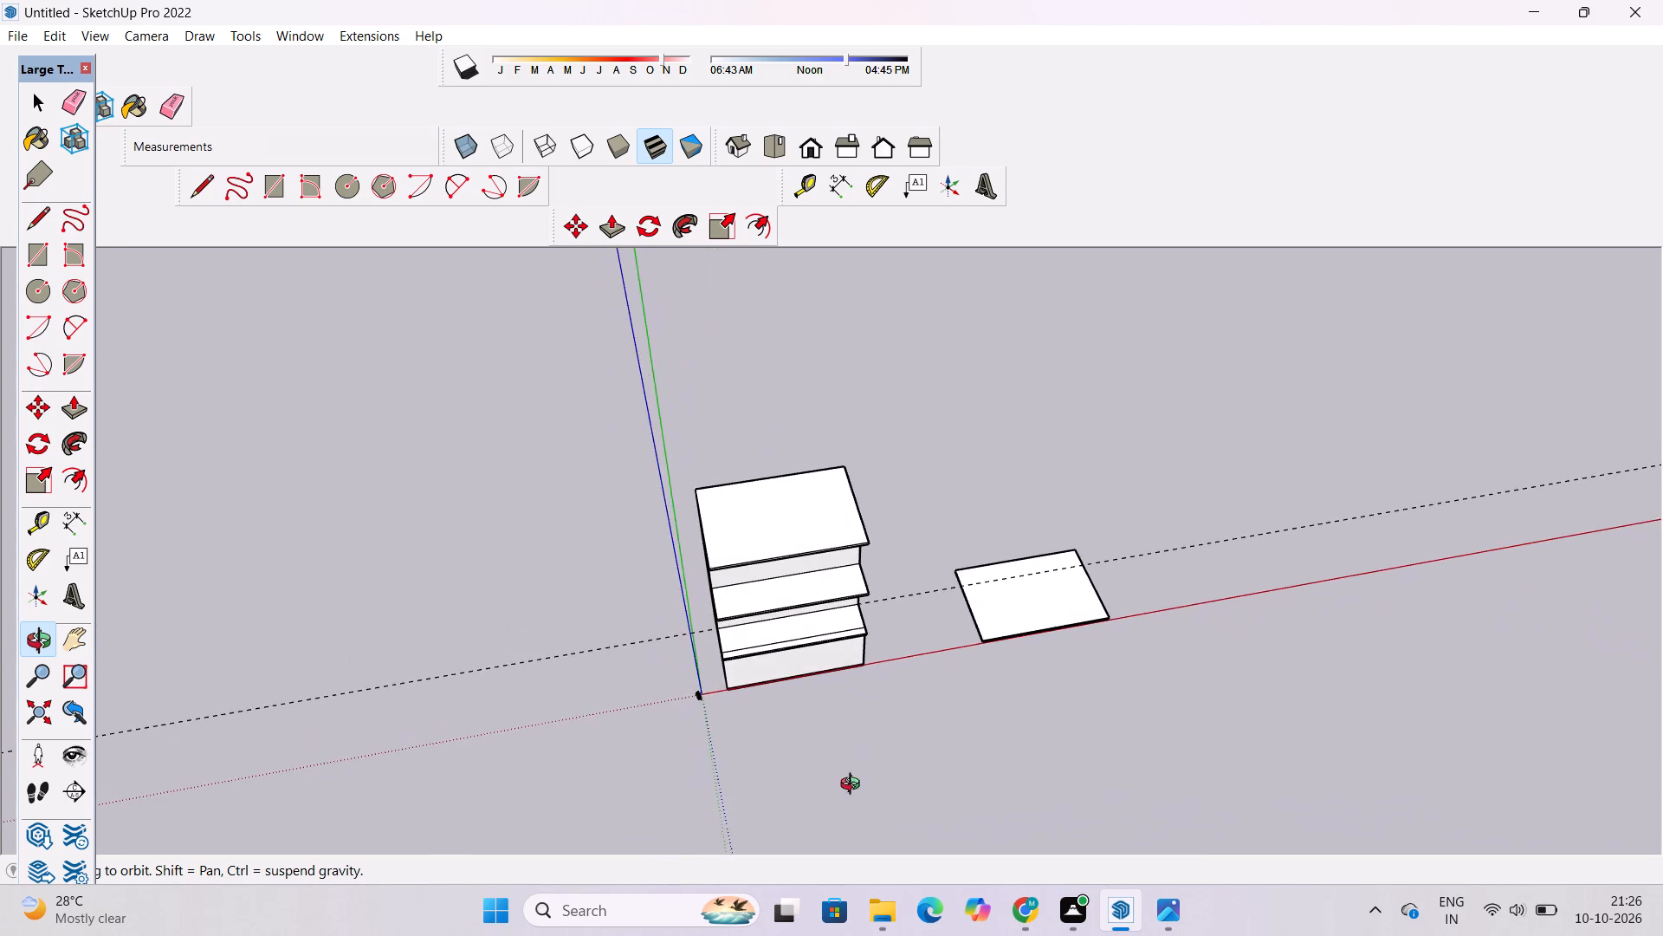
drag(854, 786, 851, 786)
Erase the remaining long guide that runs parallel to the red axis behind the house's front.
scroll(734, 648, up, 4)
shift+click(743, 665)
drag(741, 666, 751, 657)
key(e)
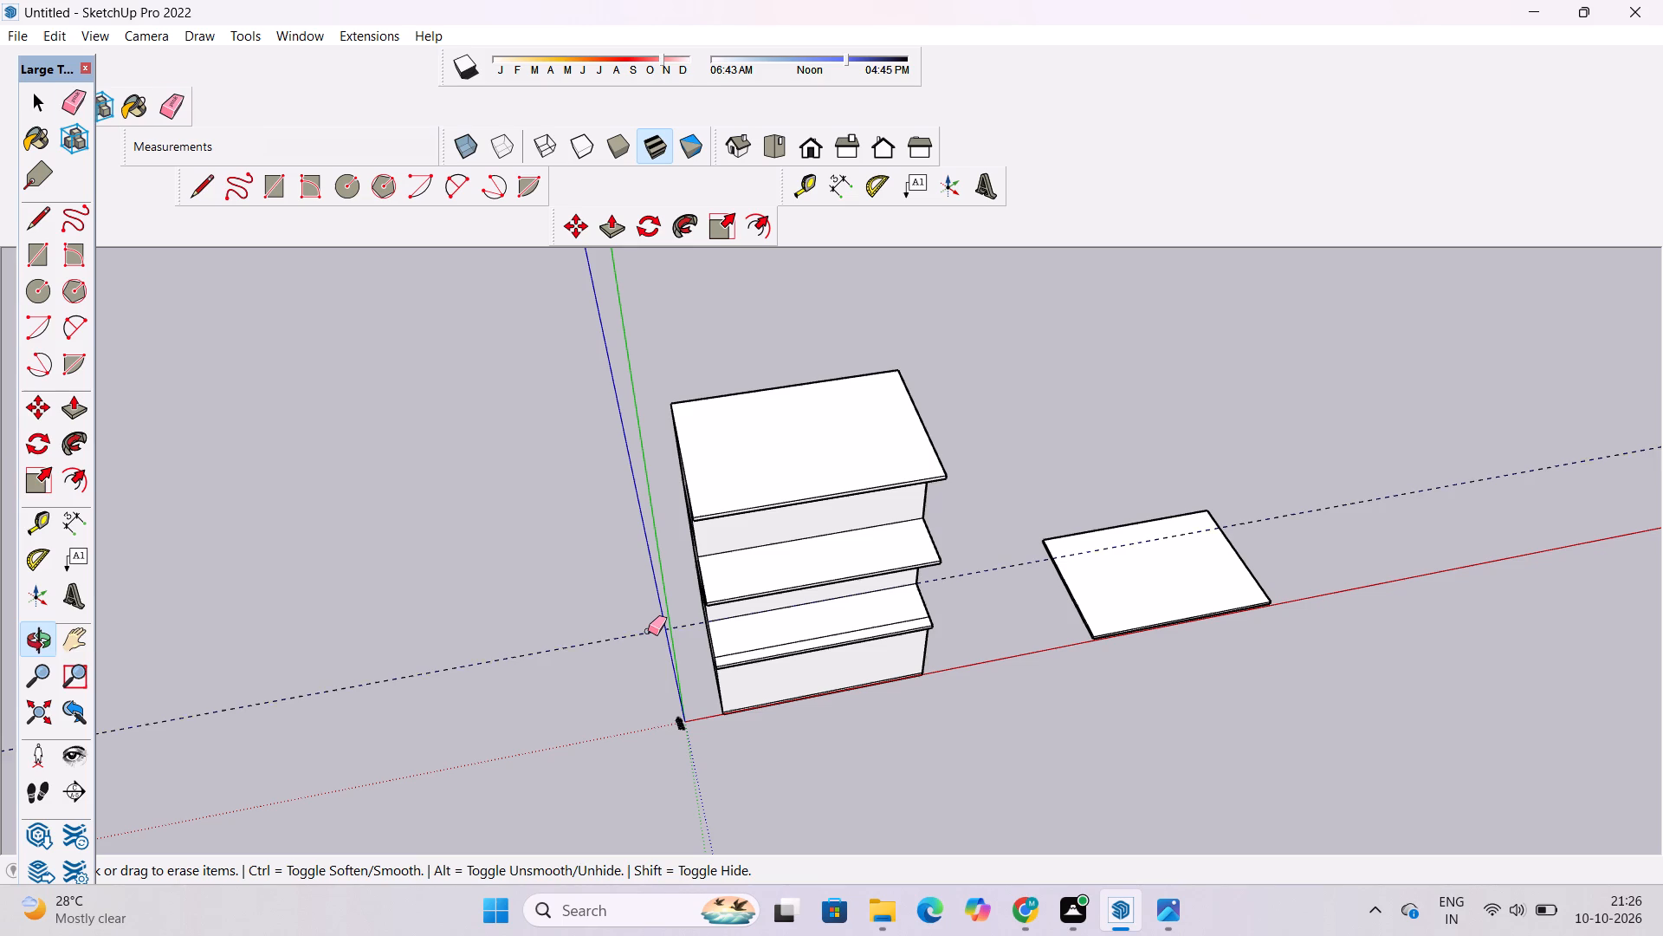
drag(648, 631, 648, 639)
key(space)
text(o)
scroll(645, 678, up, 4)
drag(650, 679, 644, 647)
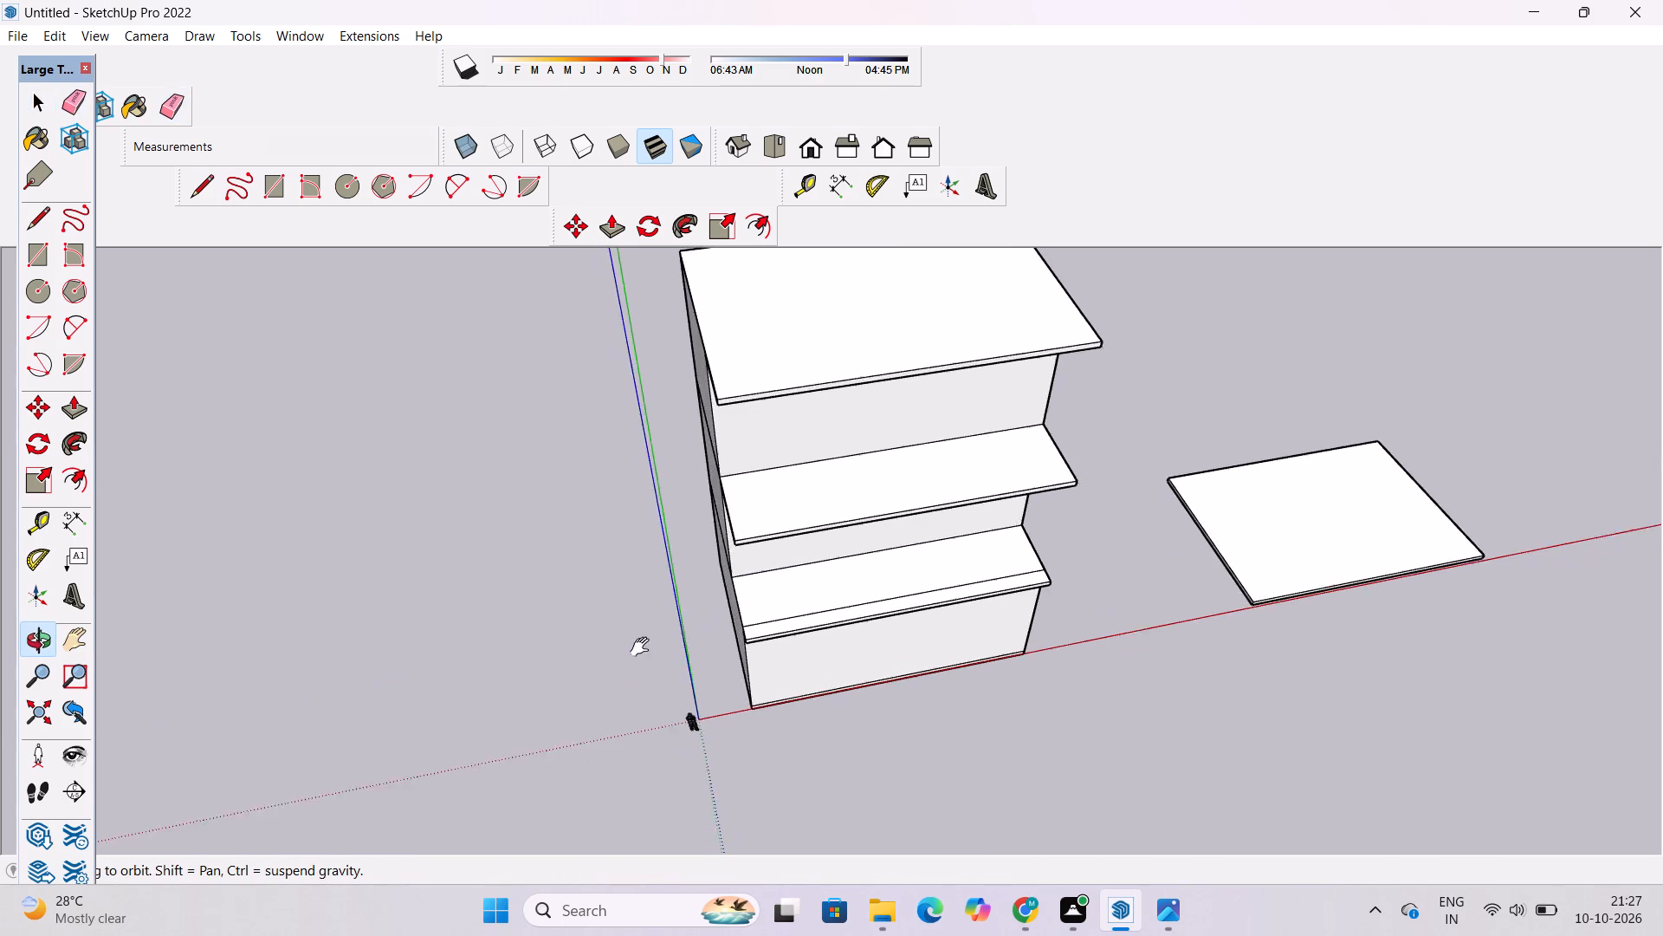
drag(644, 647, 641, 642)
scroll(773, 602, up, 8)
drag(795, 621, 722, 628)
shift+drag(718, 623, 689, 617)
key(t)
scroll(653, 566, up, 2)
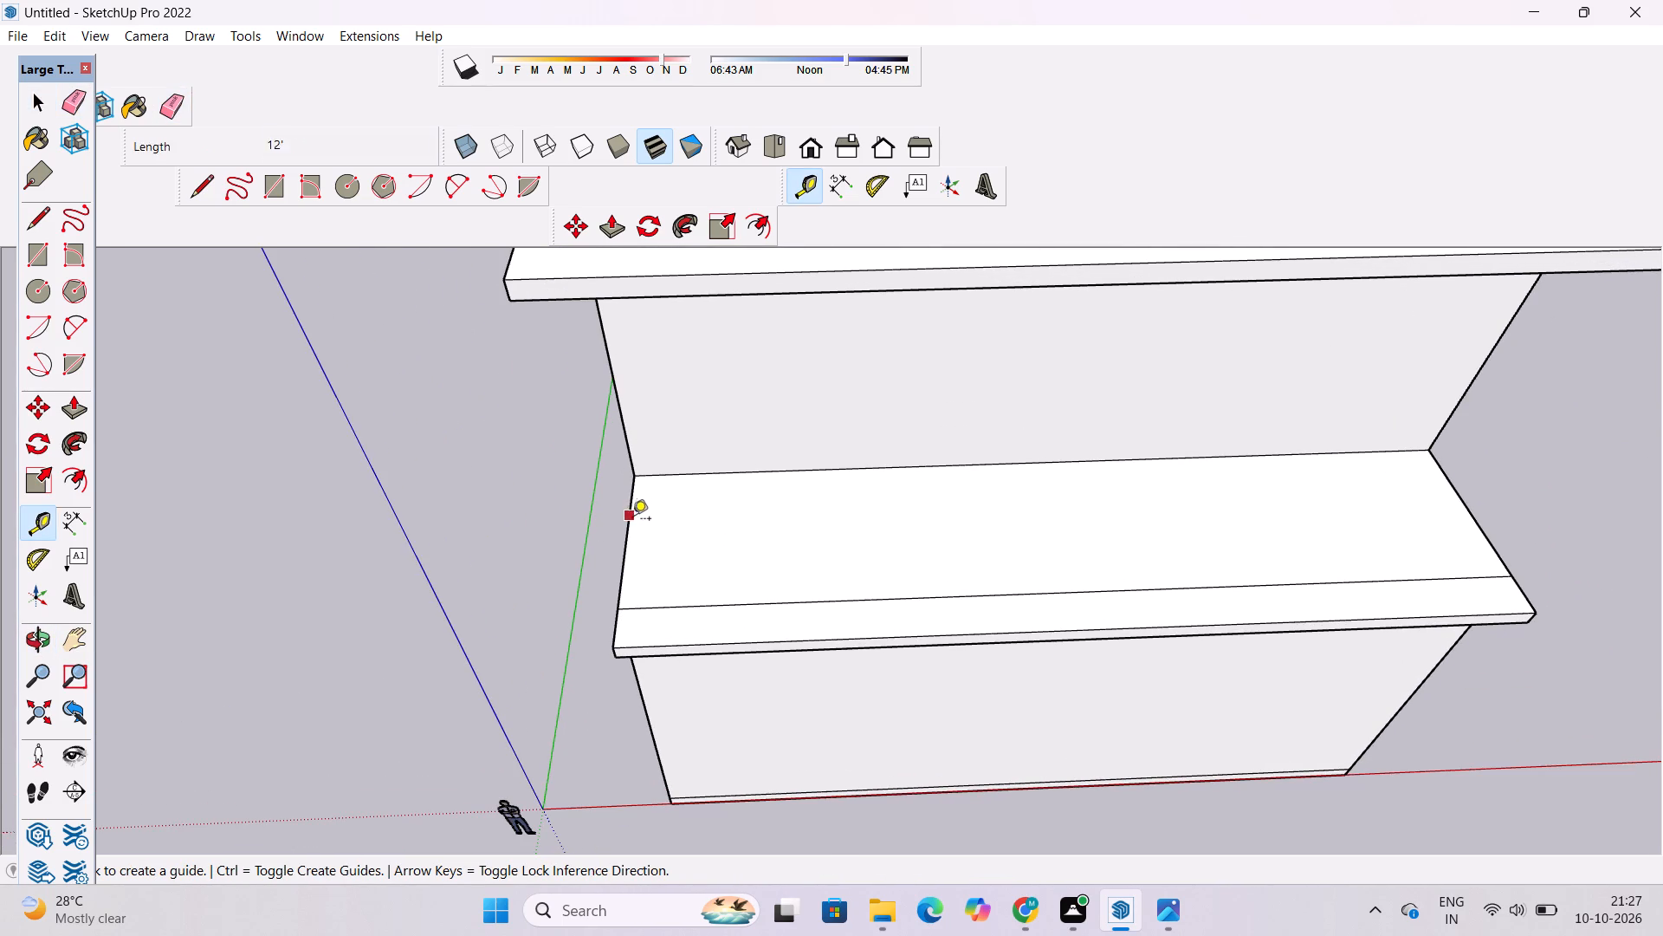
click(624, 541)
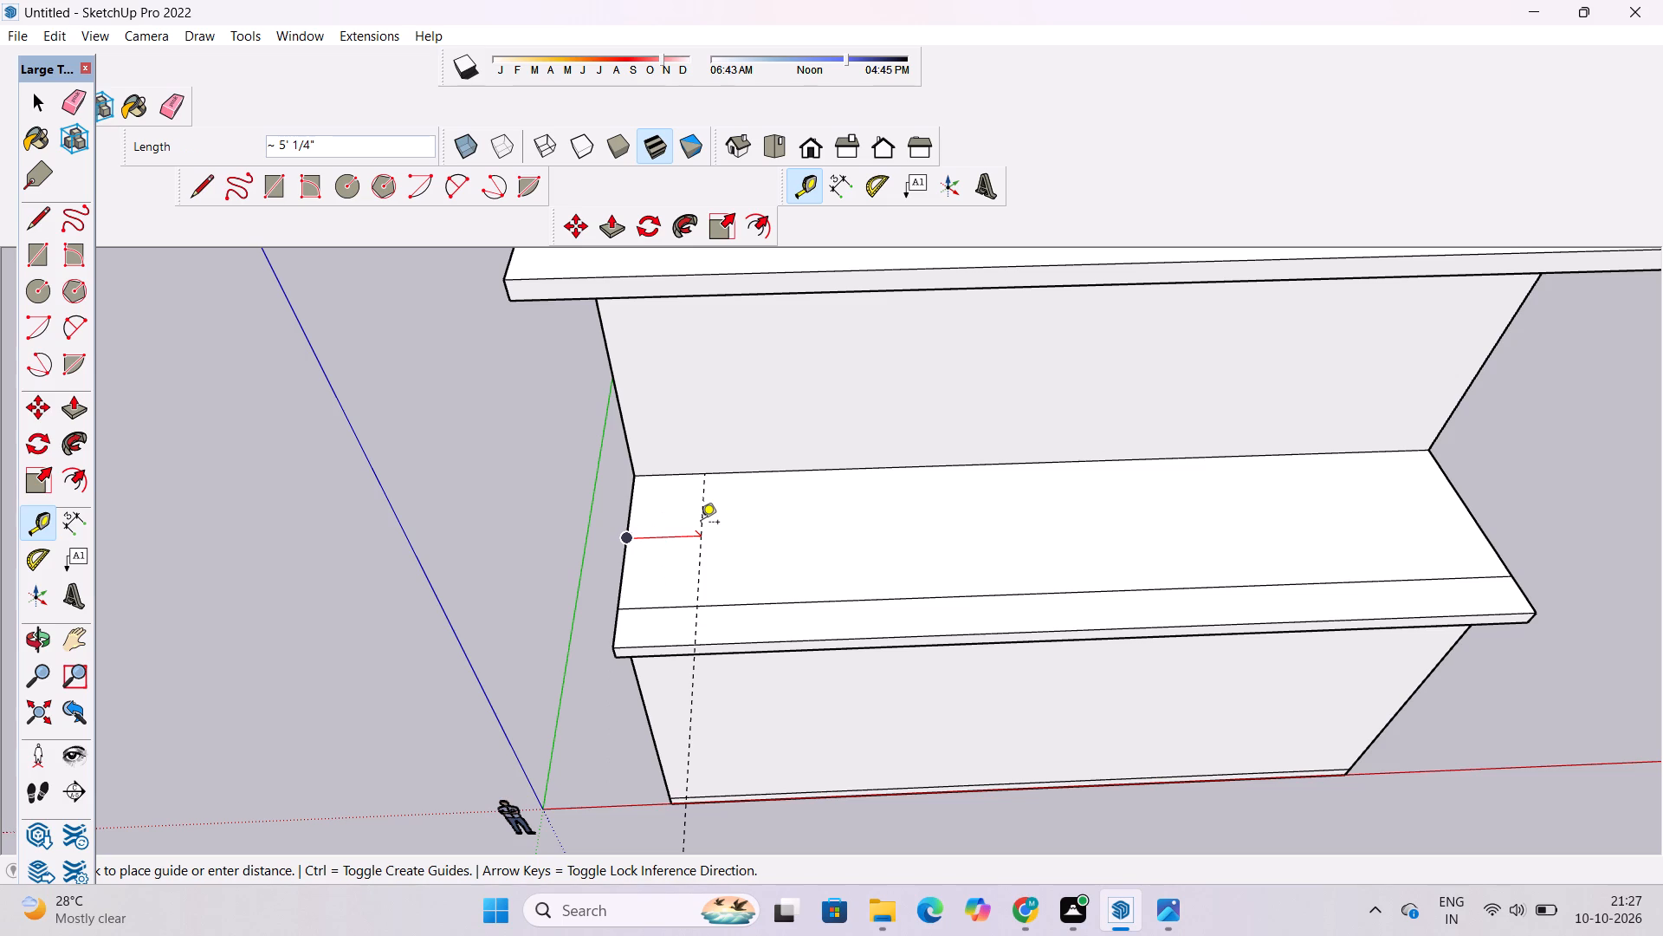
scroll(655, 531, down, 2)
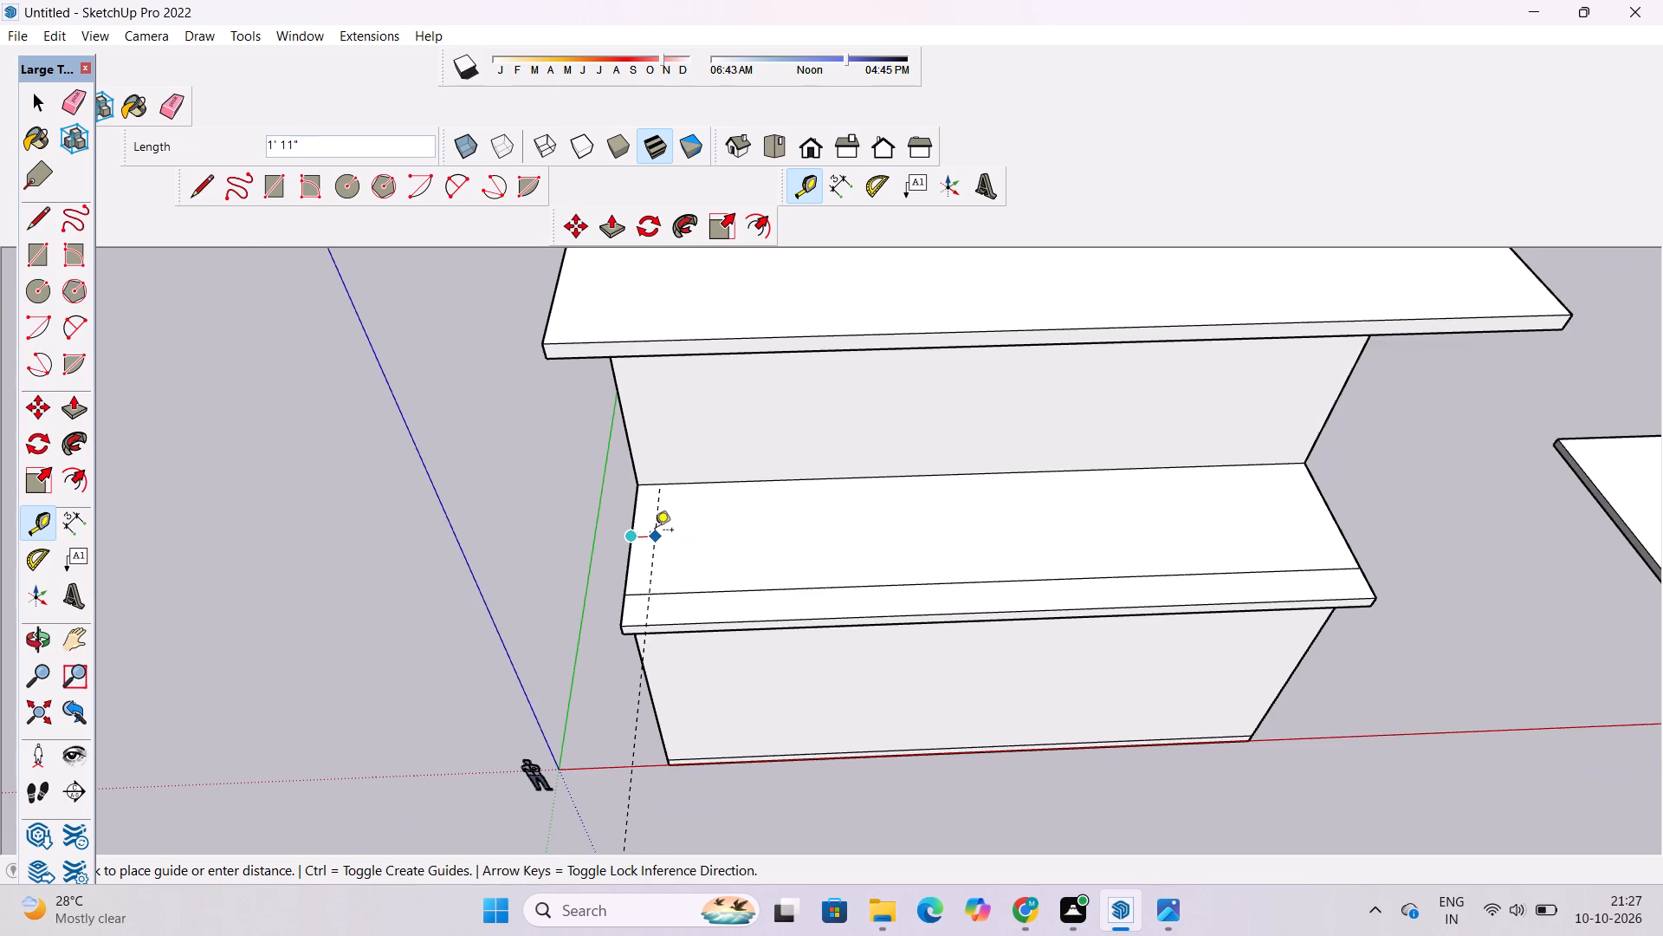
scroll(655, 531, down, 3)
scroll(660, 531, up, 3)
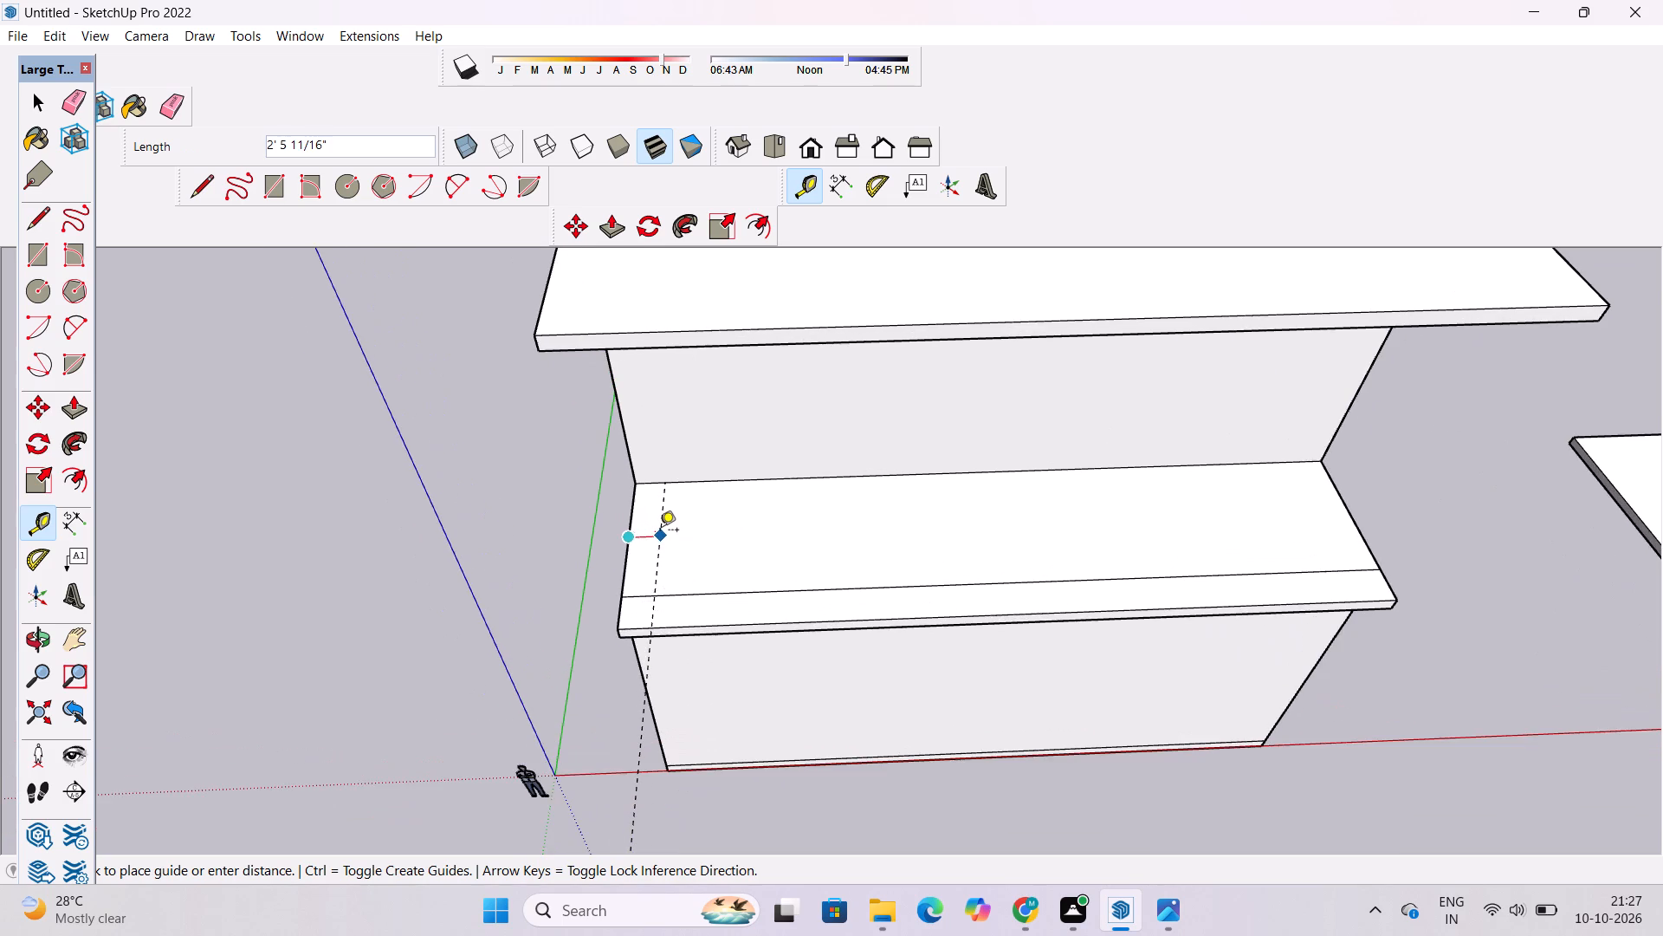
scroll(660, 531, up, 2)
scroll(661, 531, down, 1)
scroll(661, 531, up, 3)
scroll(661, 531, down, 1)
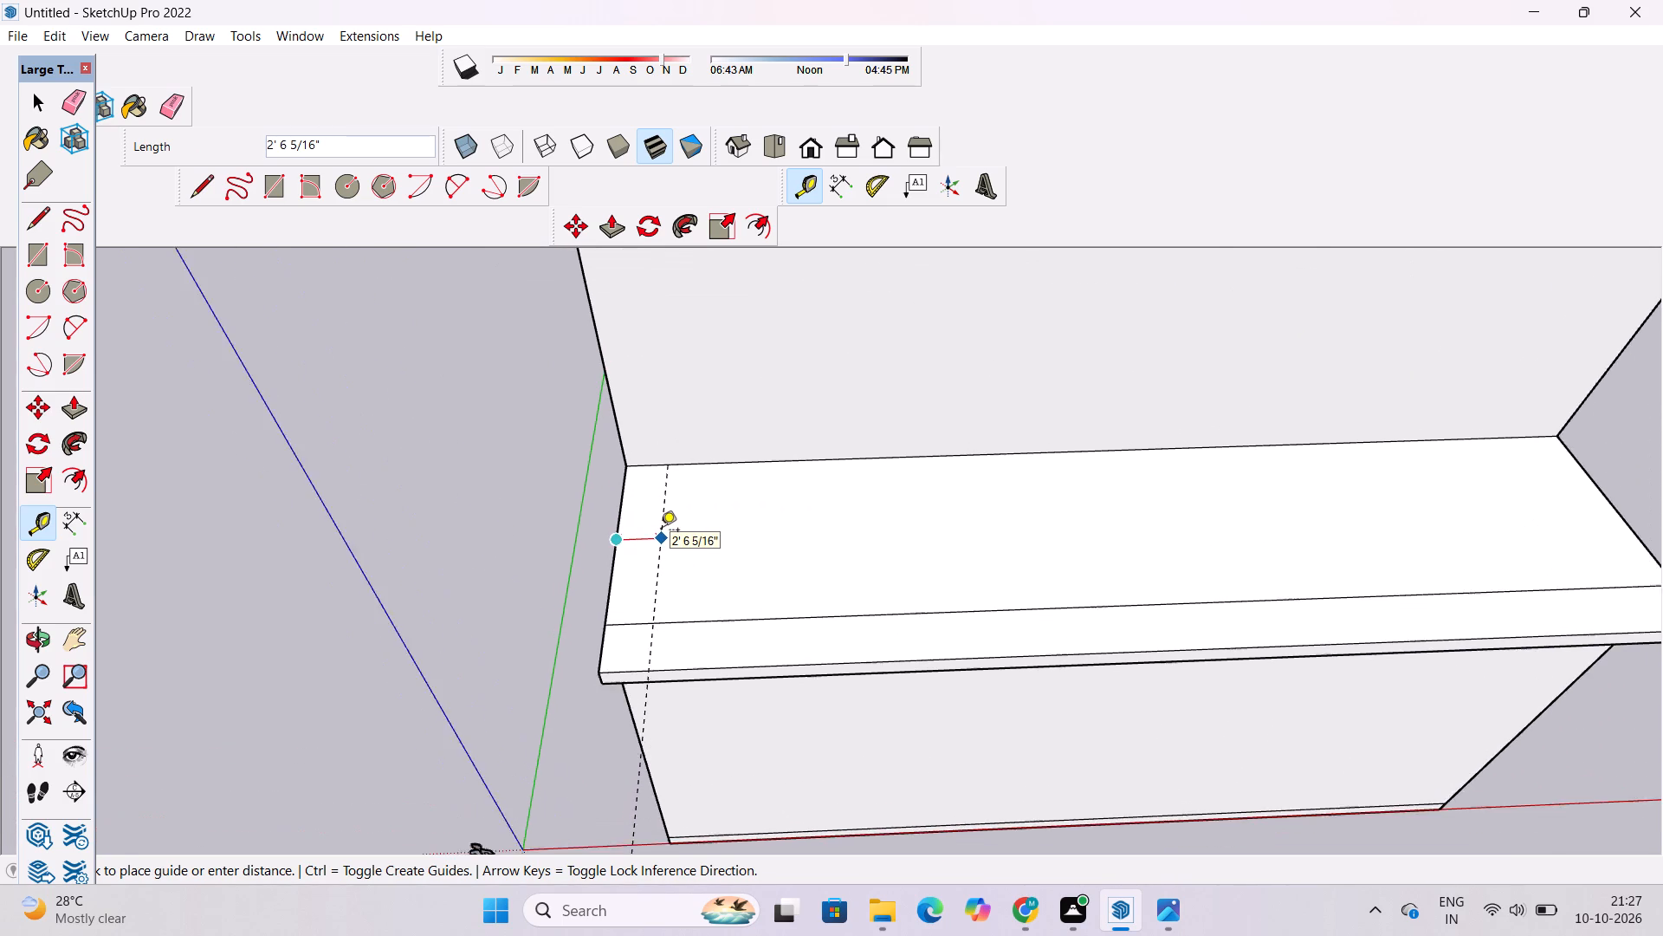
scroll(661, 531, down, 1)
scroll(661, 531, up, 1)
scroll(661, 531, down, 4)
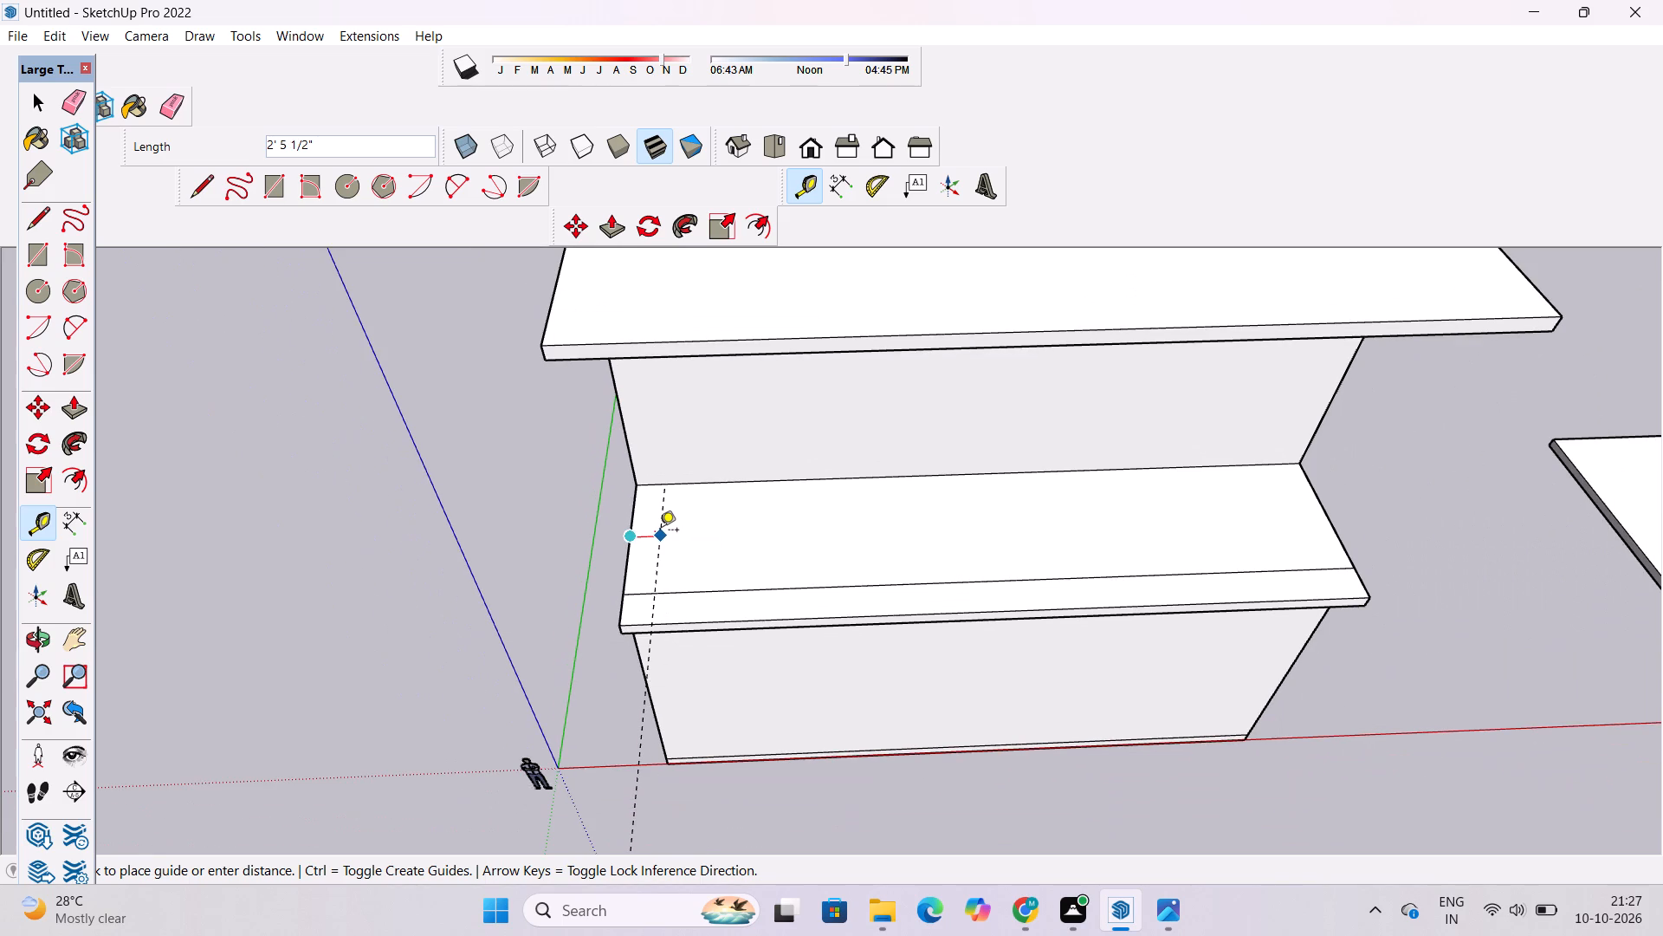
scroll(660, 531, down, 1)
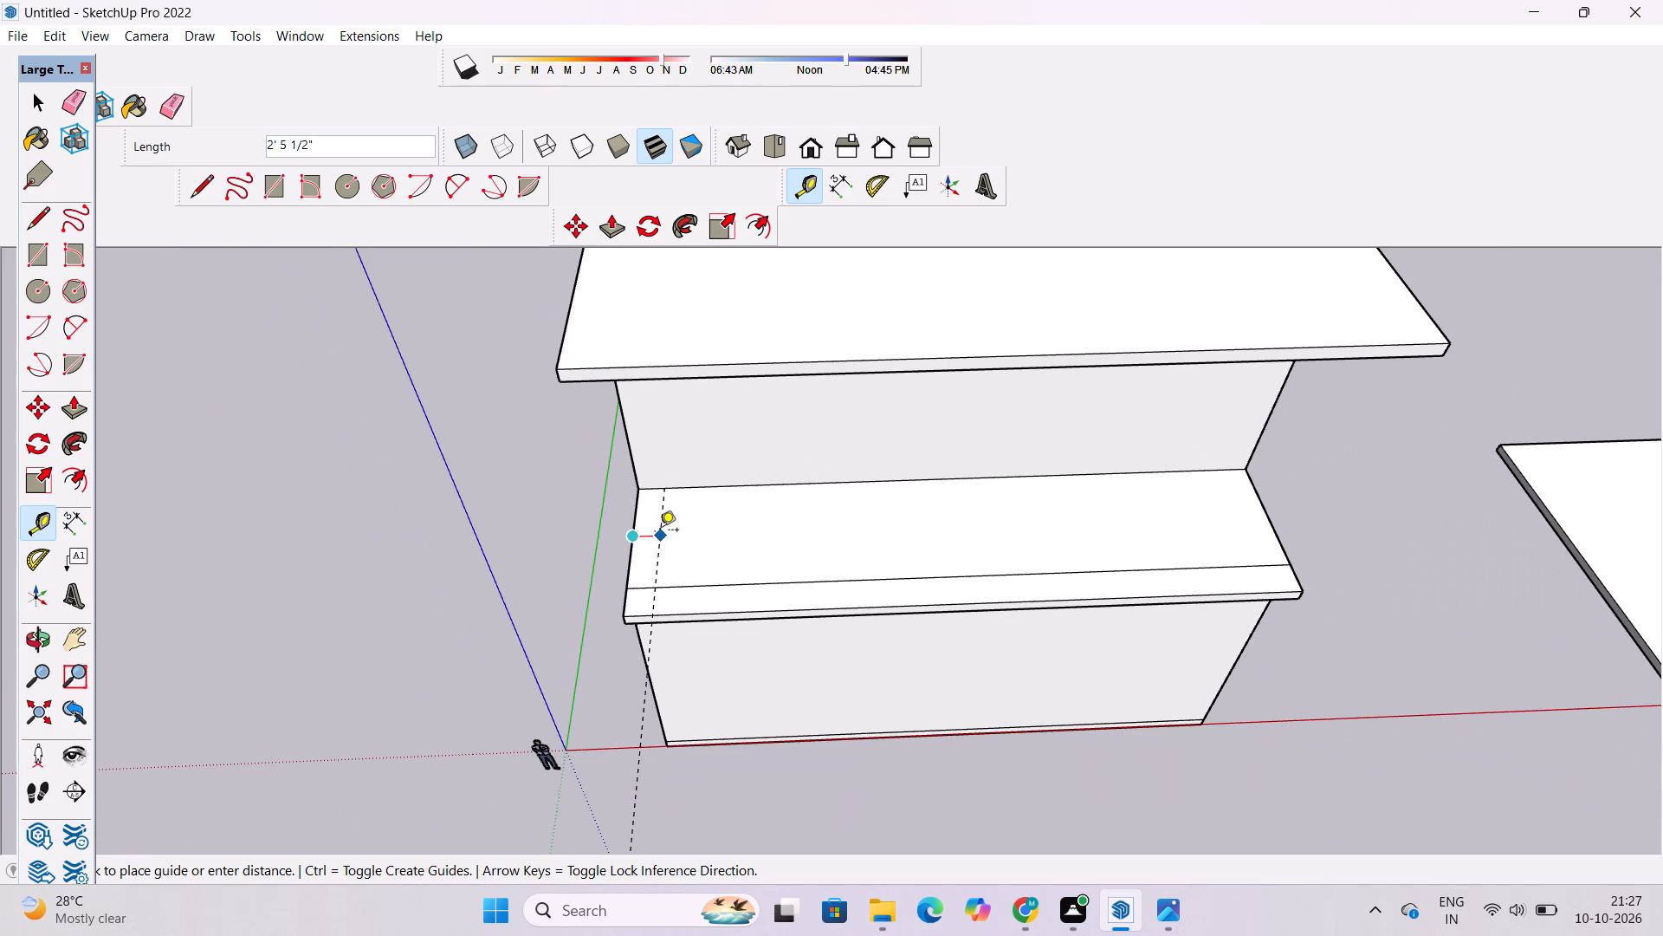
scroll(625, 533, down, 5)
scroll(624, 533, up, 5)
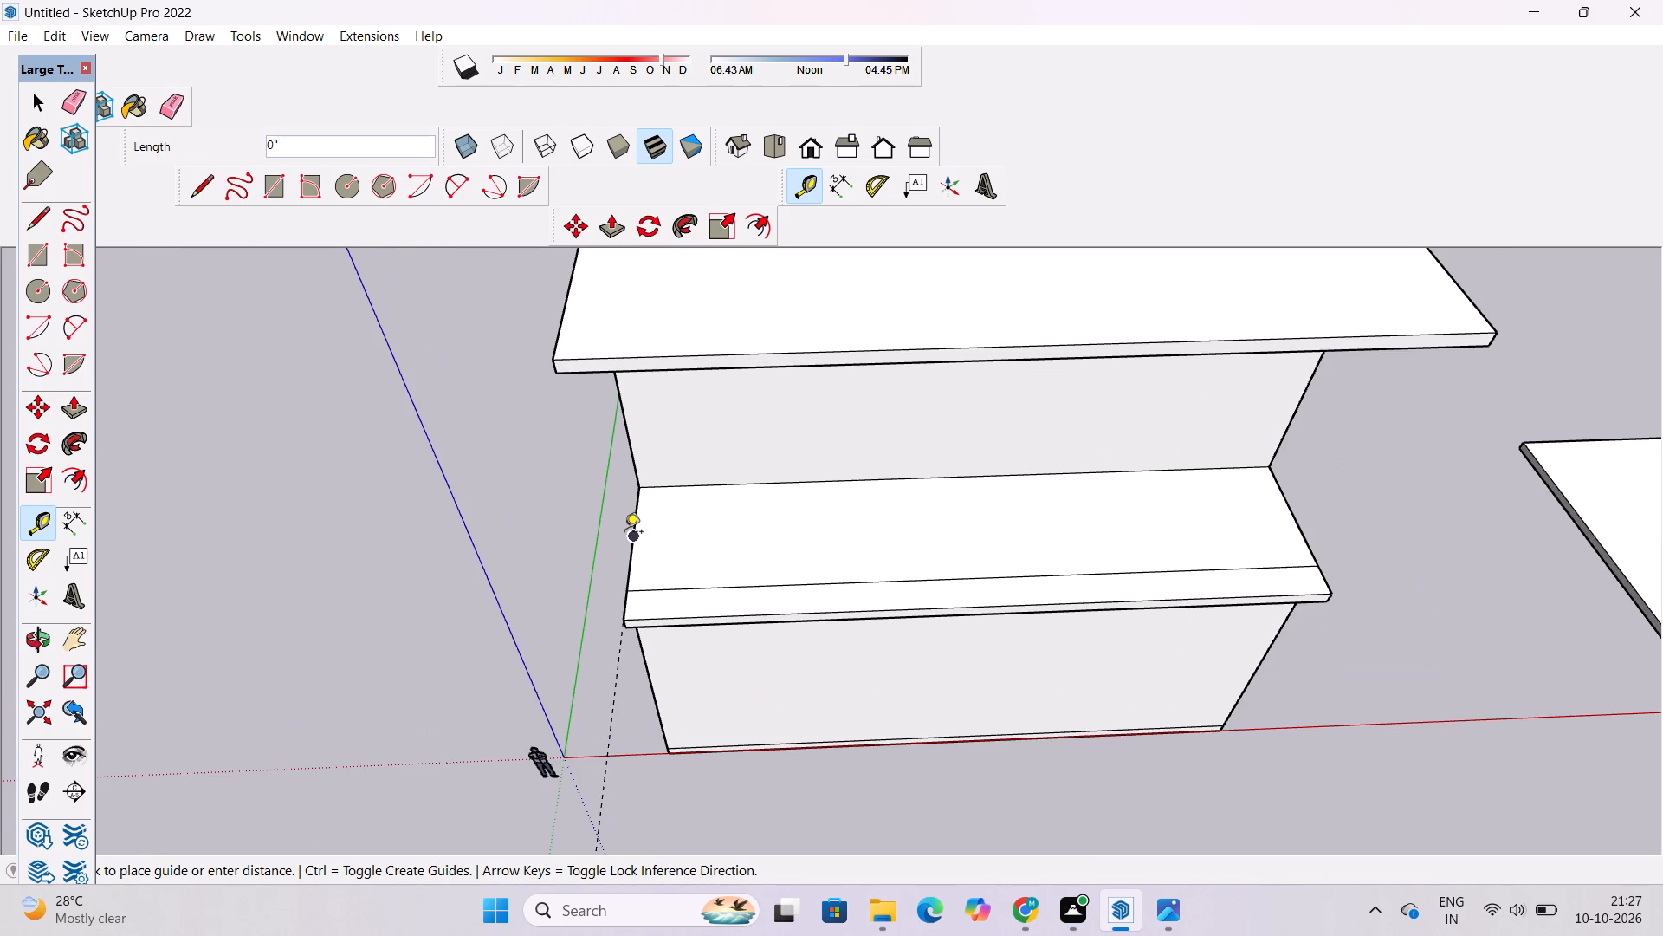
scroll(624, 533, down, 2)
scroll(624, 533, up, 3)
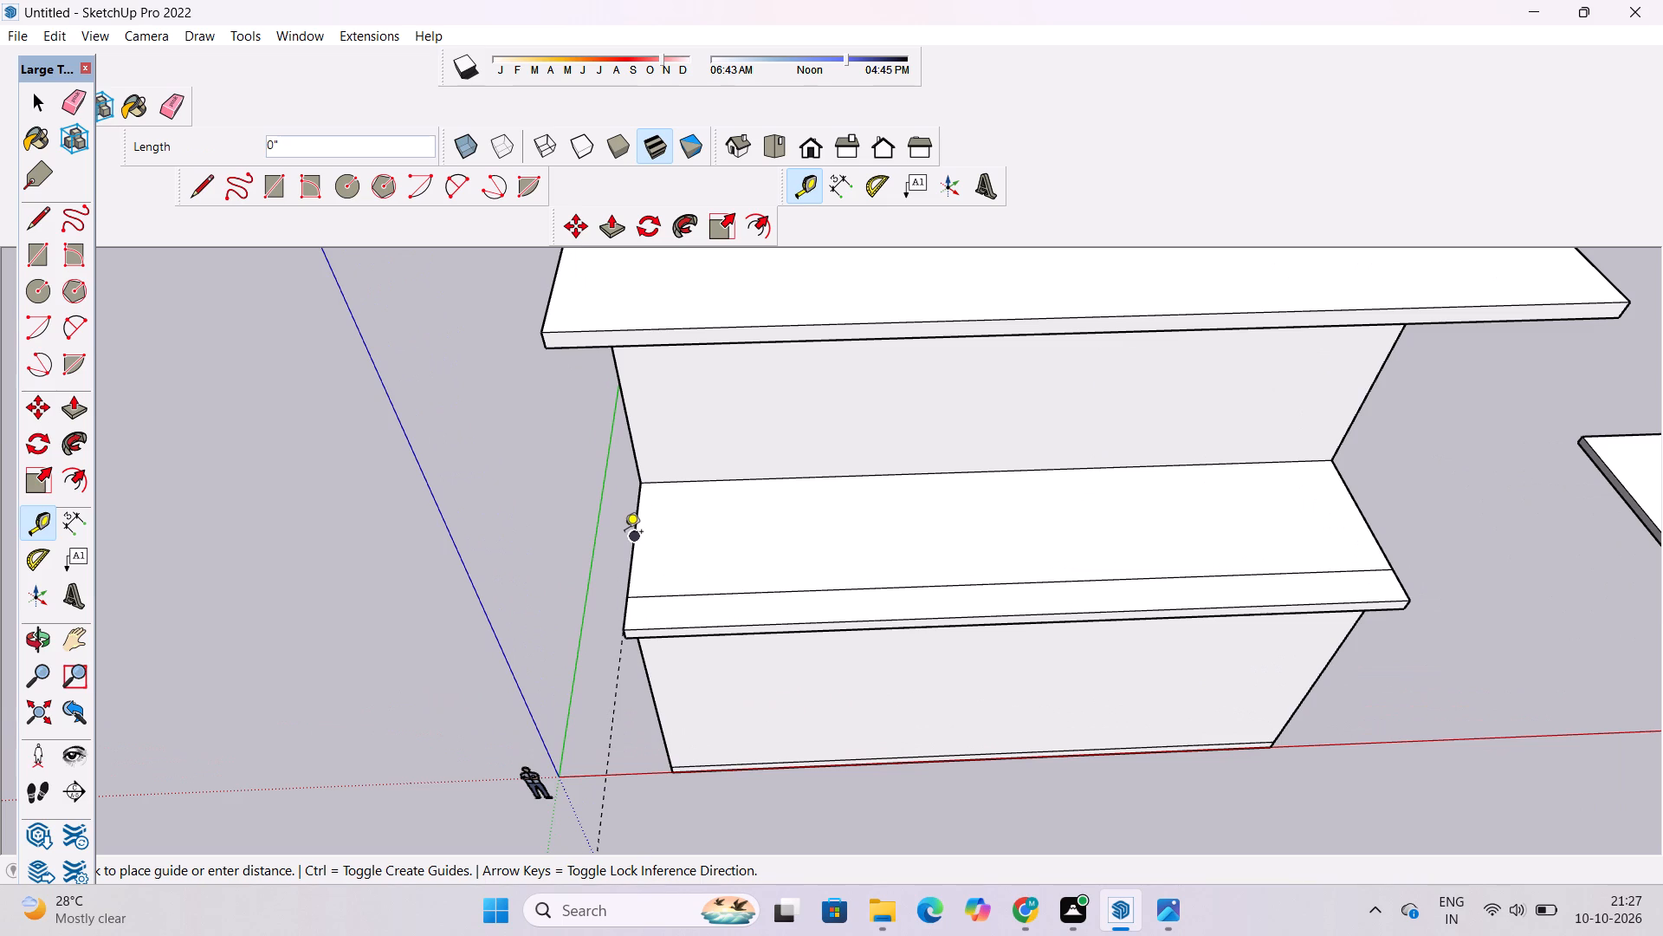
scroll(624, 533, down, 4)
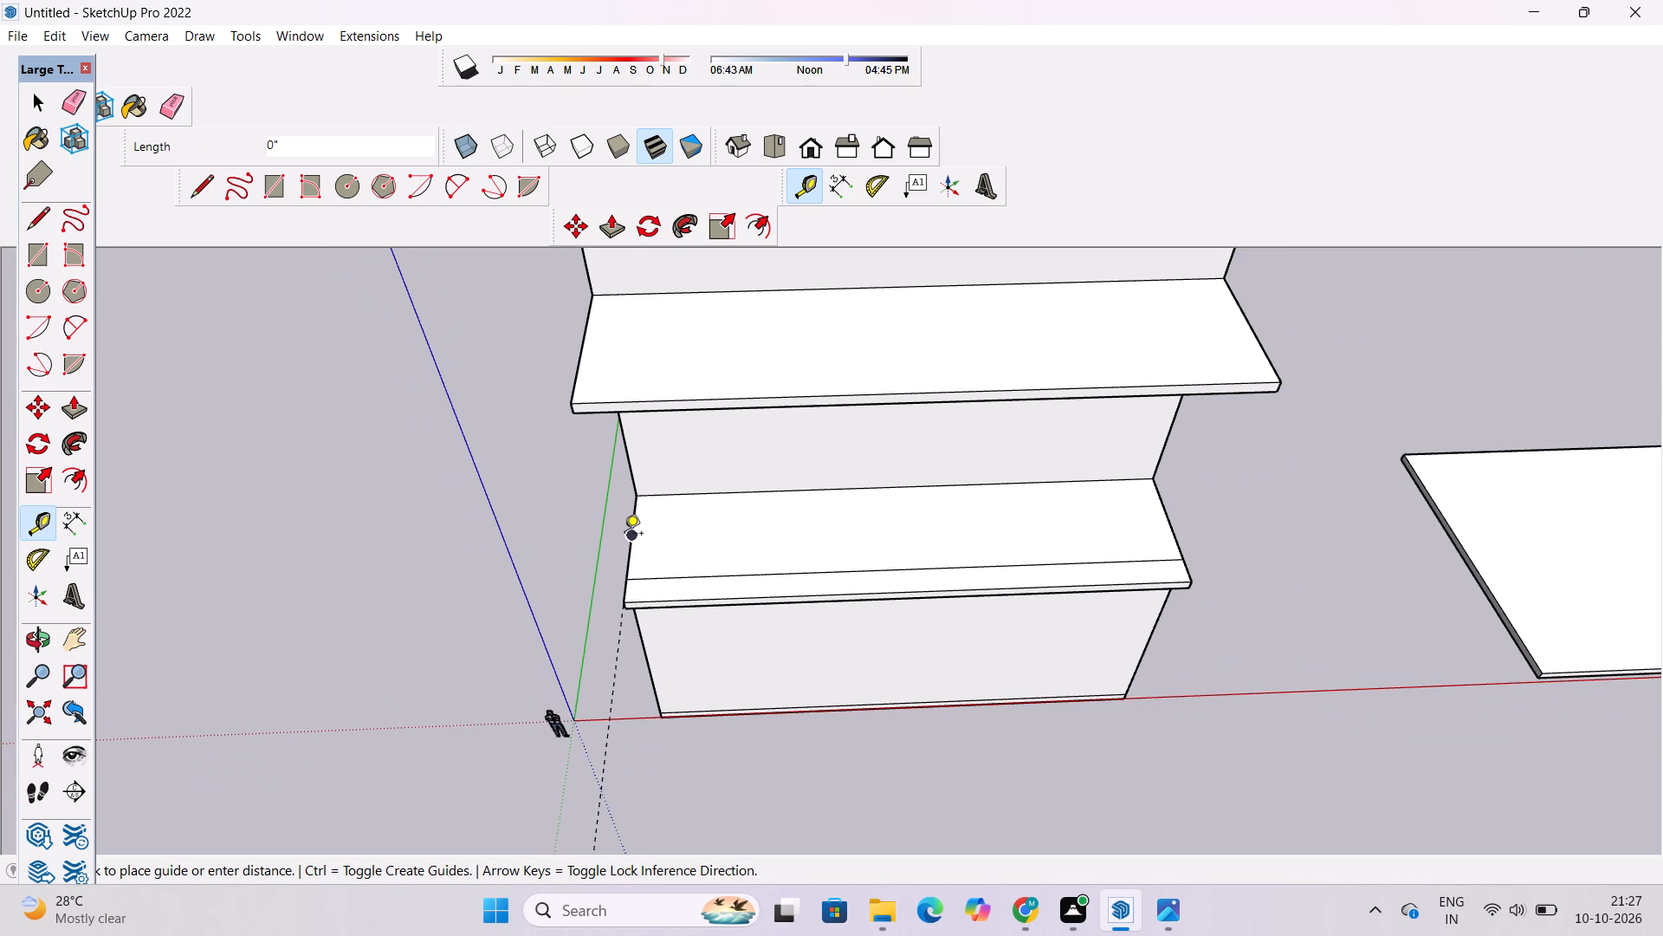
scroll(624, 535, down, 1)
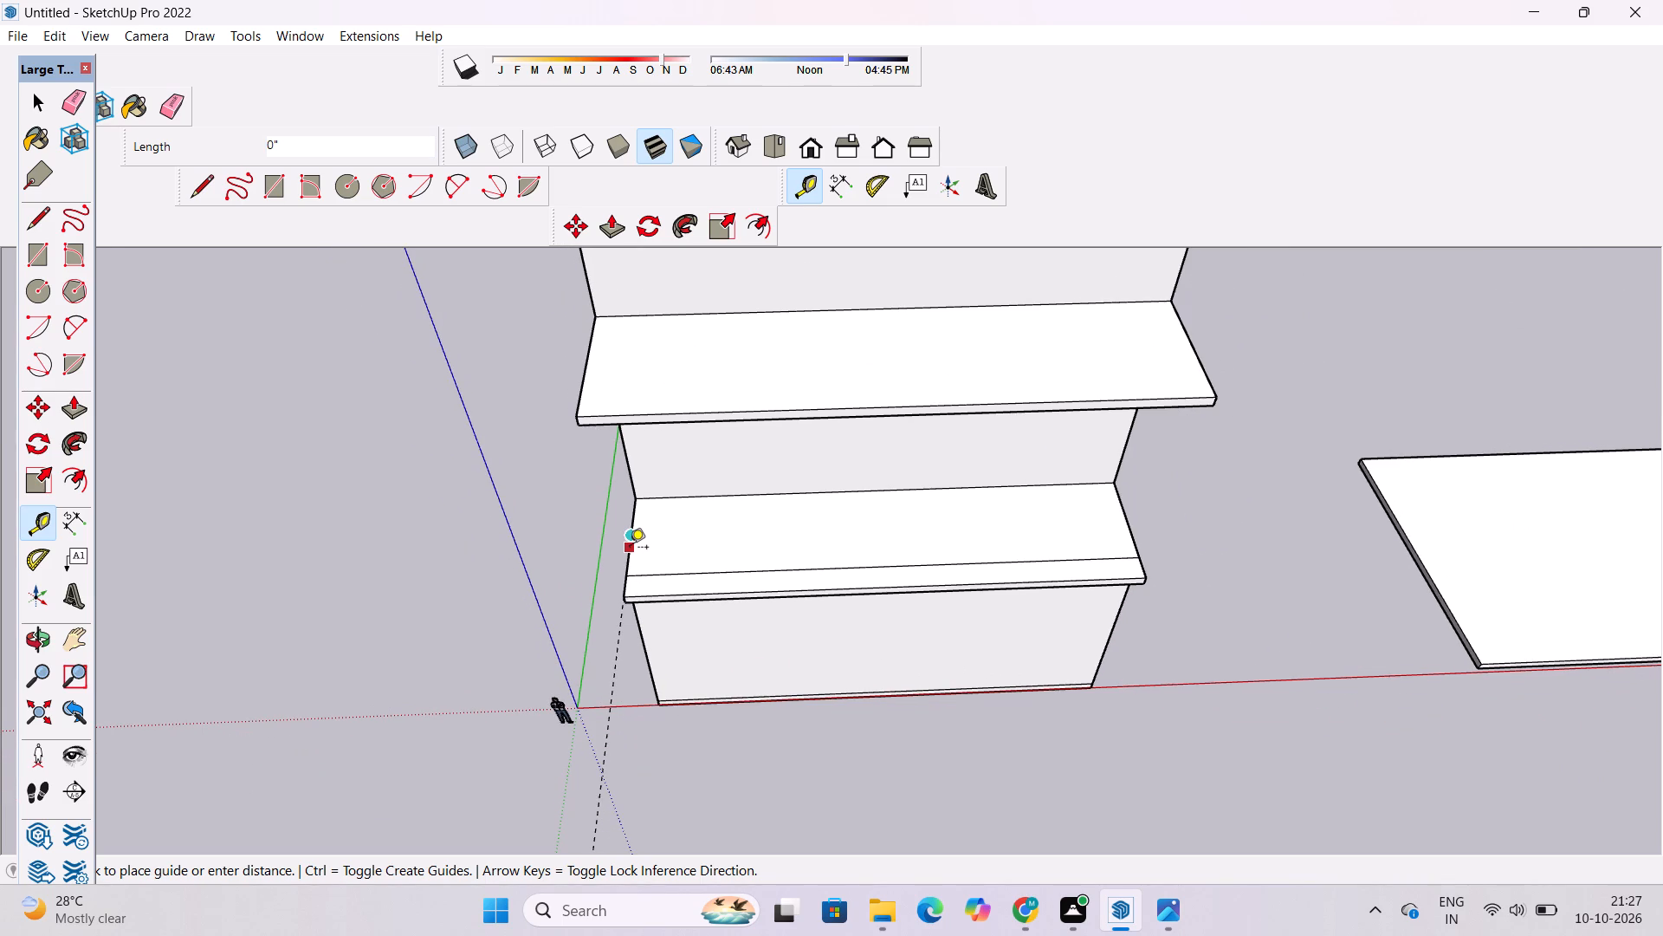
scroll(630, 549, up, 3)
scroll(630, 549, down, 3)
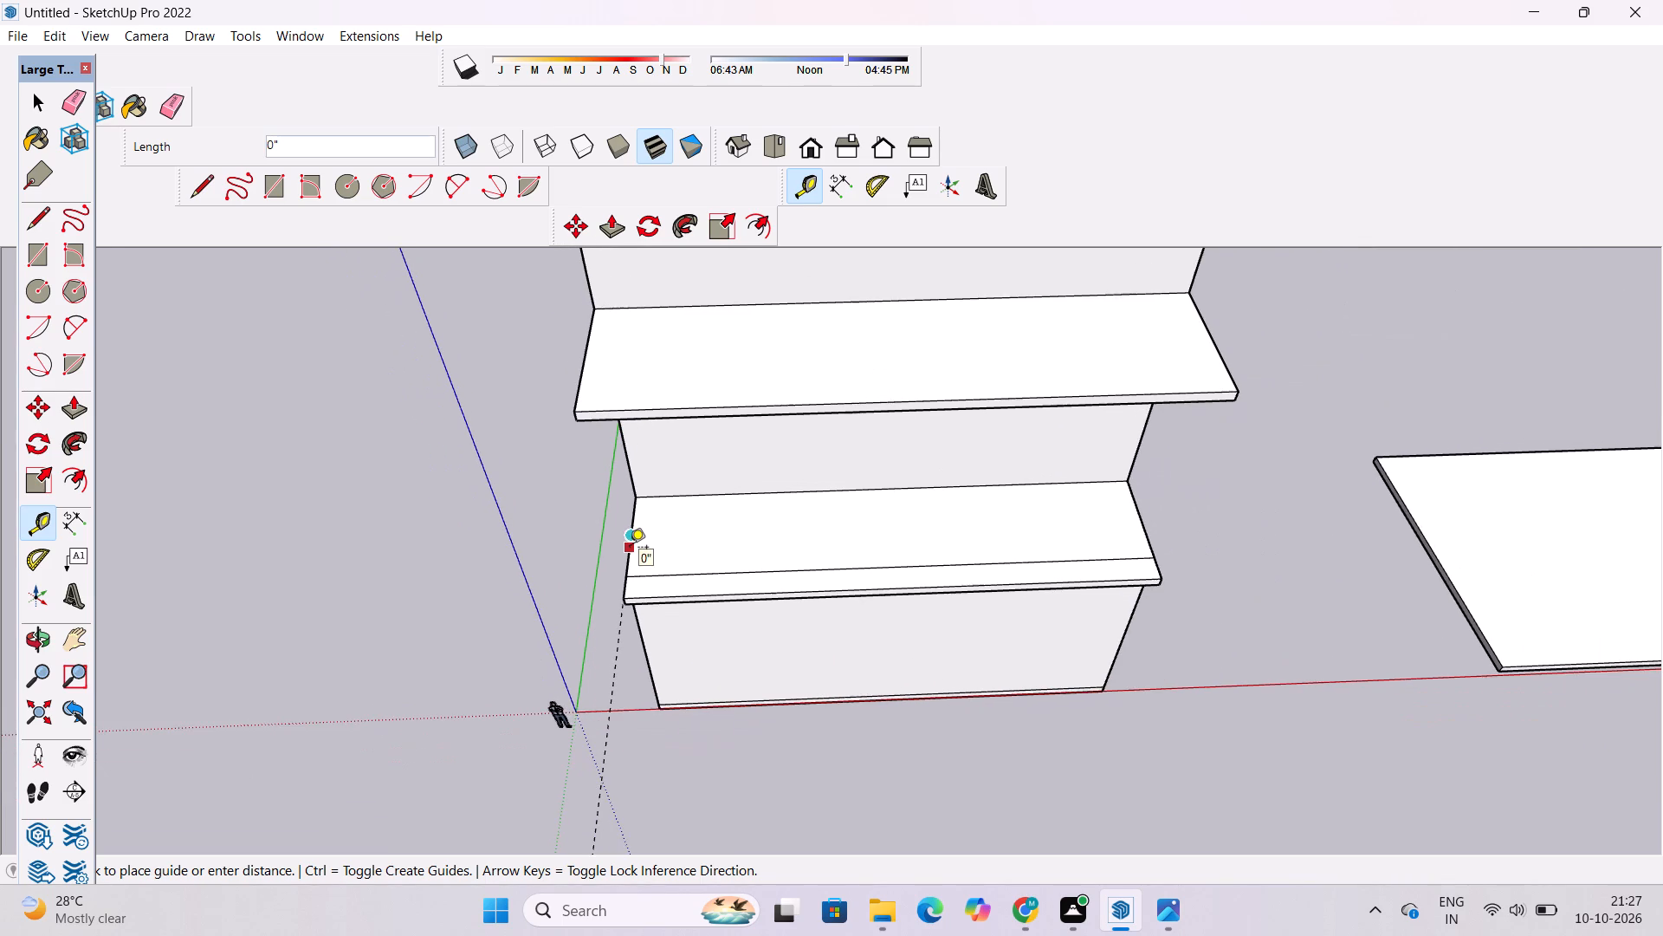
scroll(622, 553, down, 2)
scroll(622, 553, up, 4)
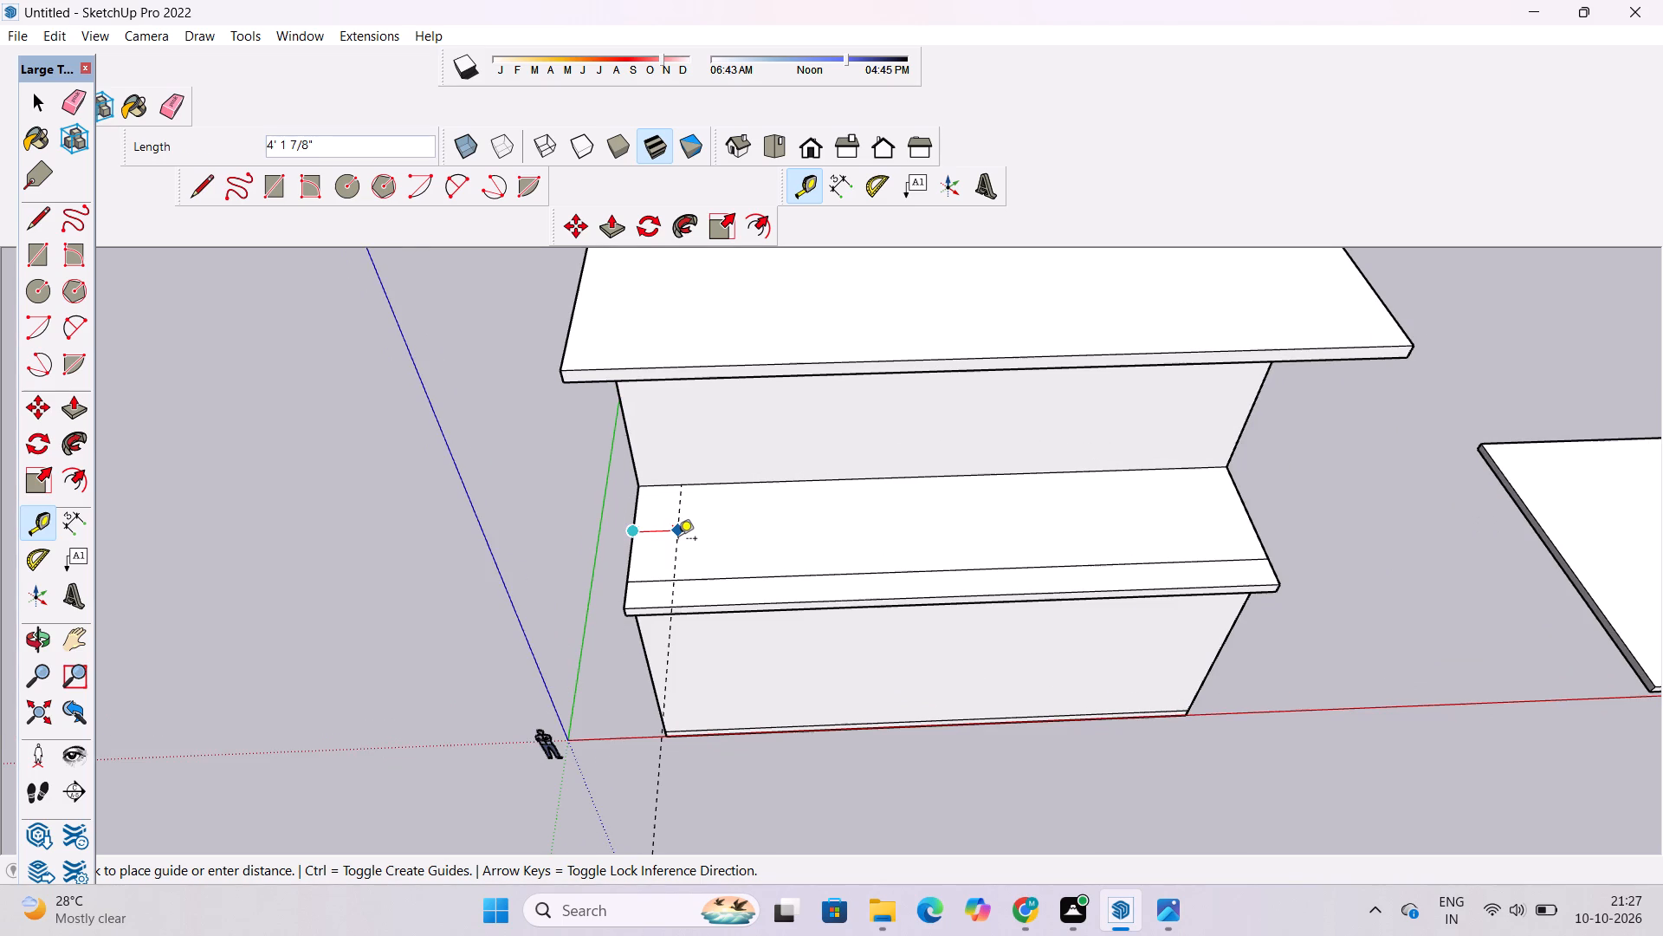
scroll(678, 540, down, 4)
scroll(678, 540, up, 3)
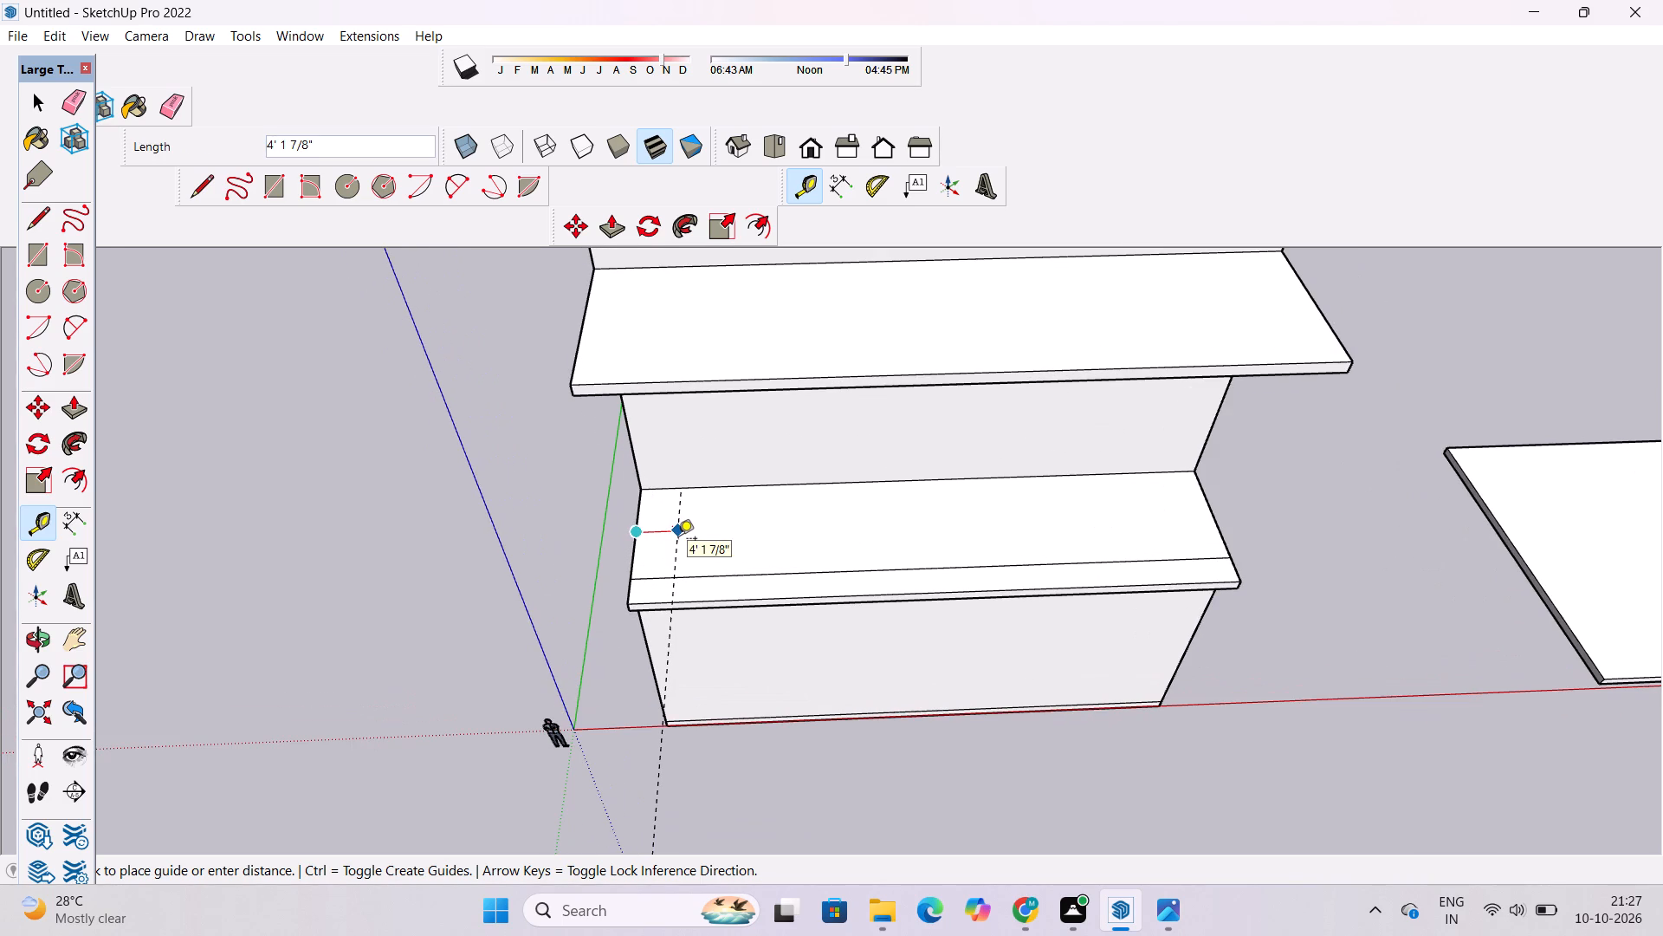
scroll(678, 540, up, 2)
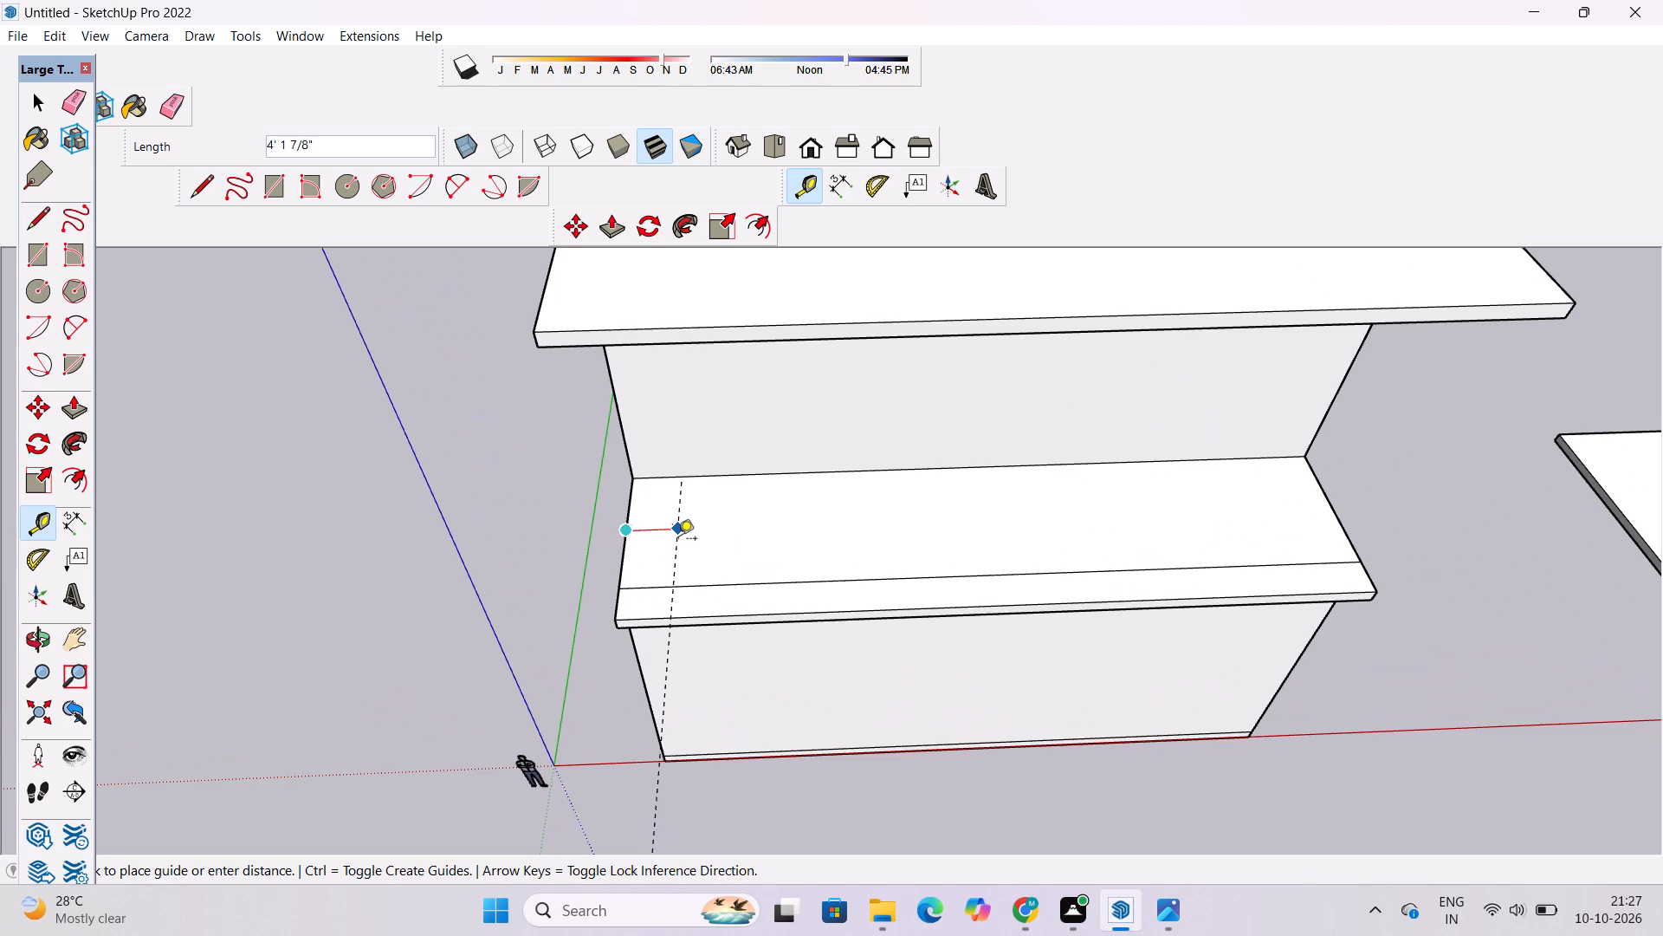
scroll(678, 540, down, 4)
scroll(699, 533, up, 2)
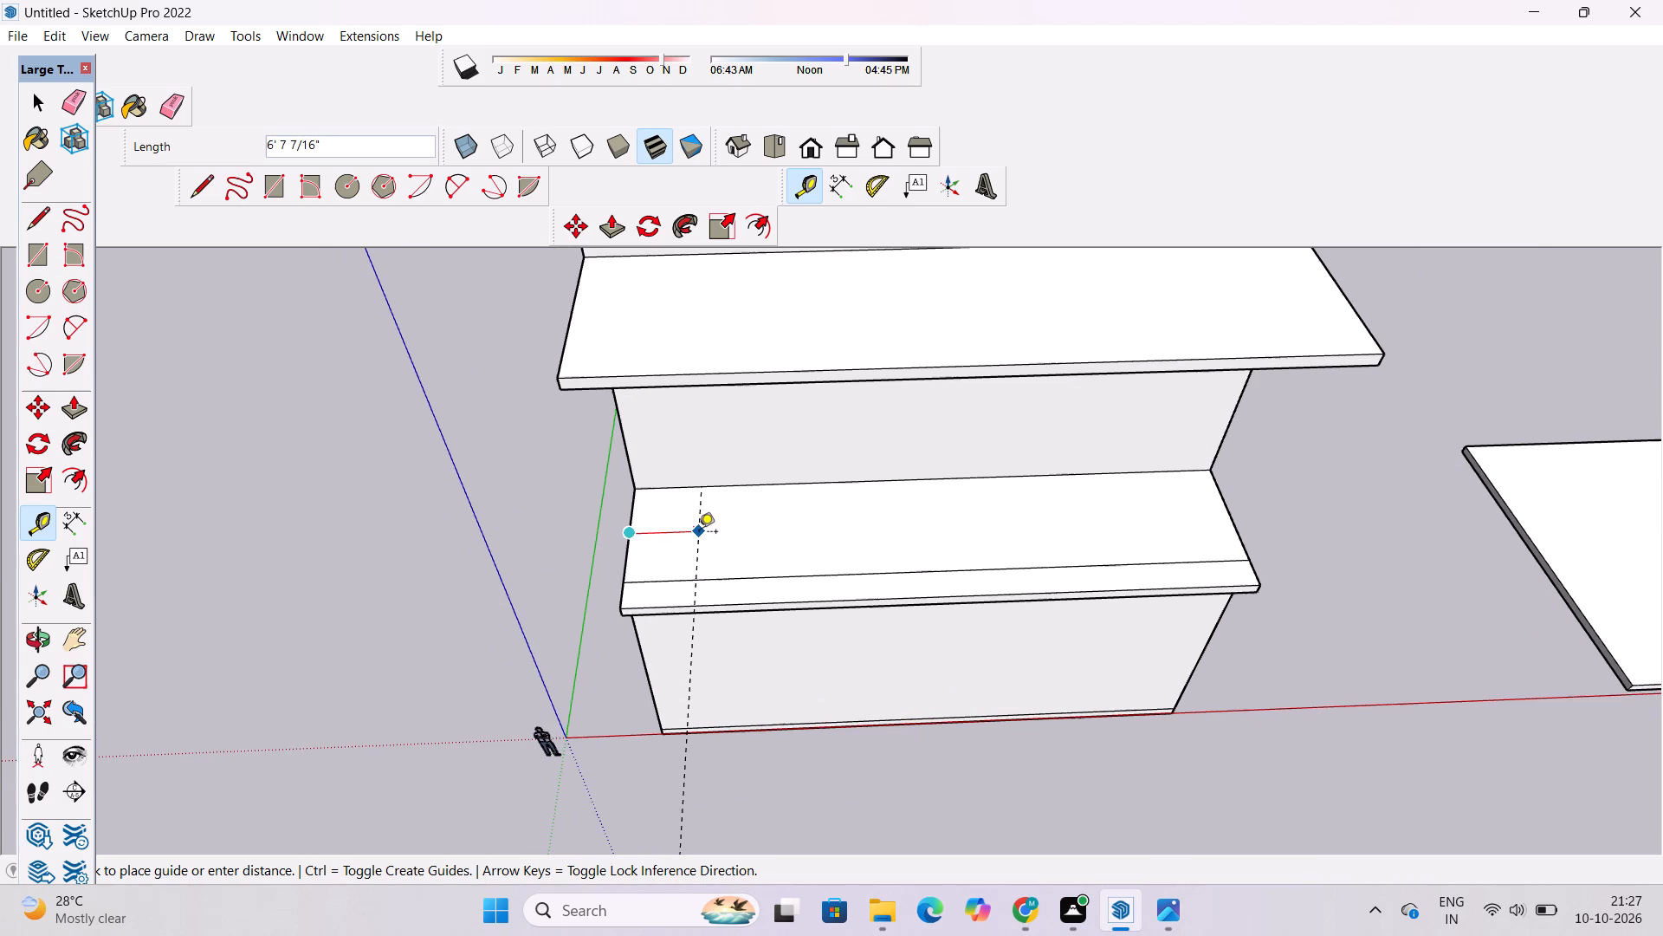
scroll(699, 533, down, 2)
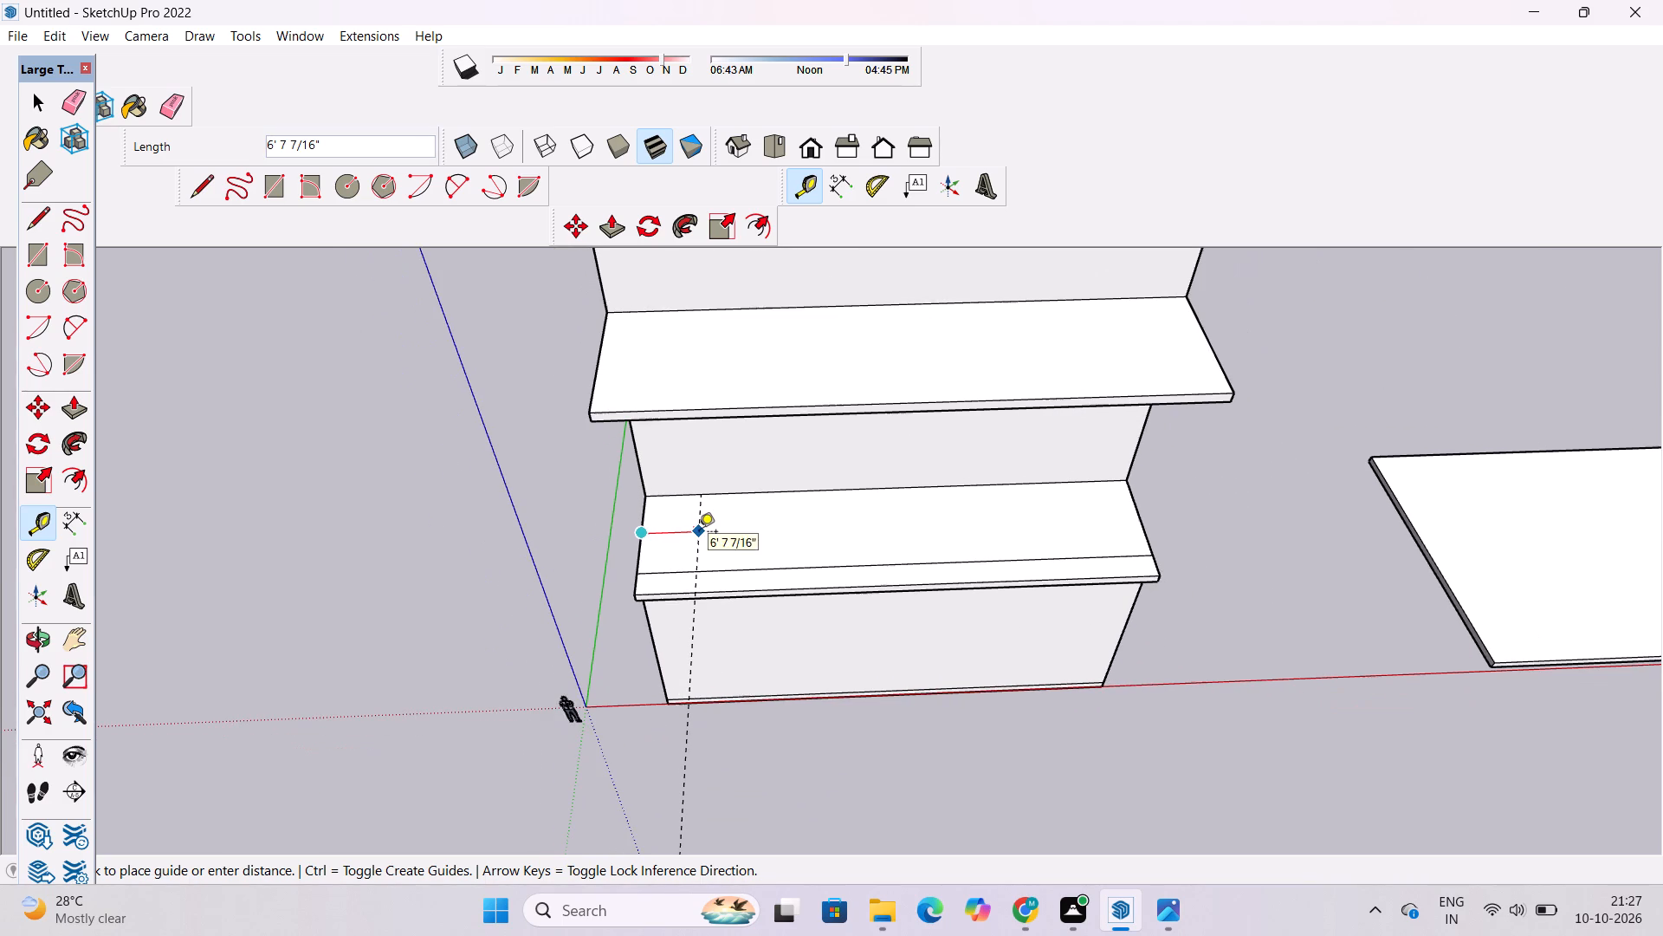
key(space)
Examine the stacked storeys and their slab overhangs from the front and above.
text(o)
shift+drag(734, 543, 709, 566)
drag(709, 566, 779, 588)
scroll(764, 530, down, 5)
shift+drag(762, 555, 763, 577)
drag(763, 577, 751, 569)
scroll(751, 569, down, 3)
shift+drag(755, 569, 721, 600)
scroll(721, 597, up, 4)
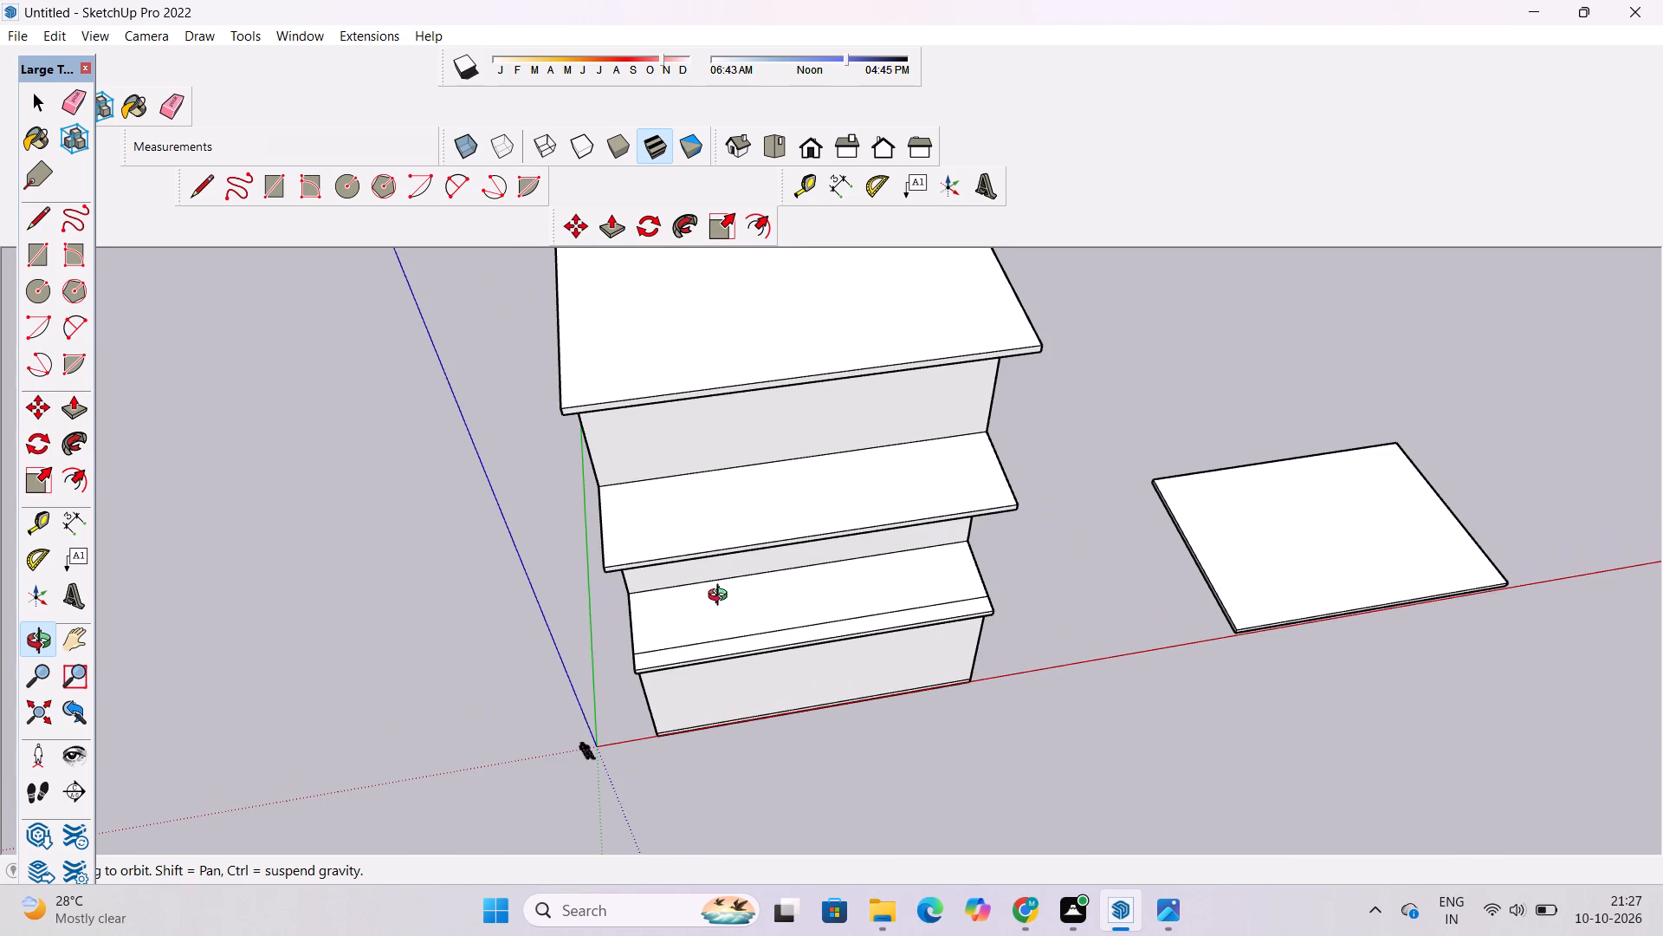
scroll(721, 597, down, 4)
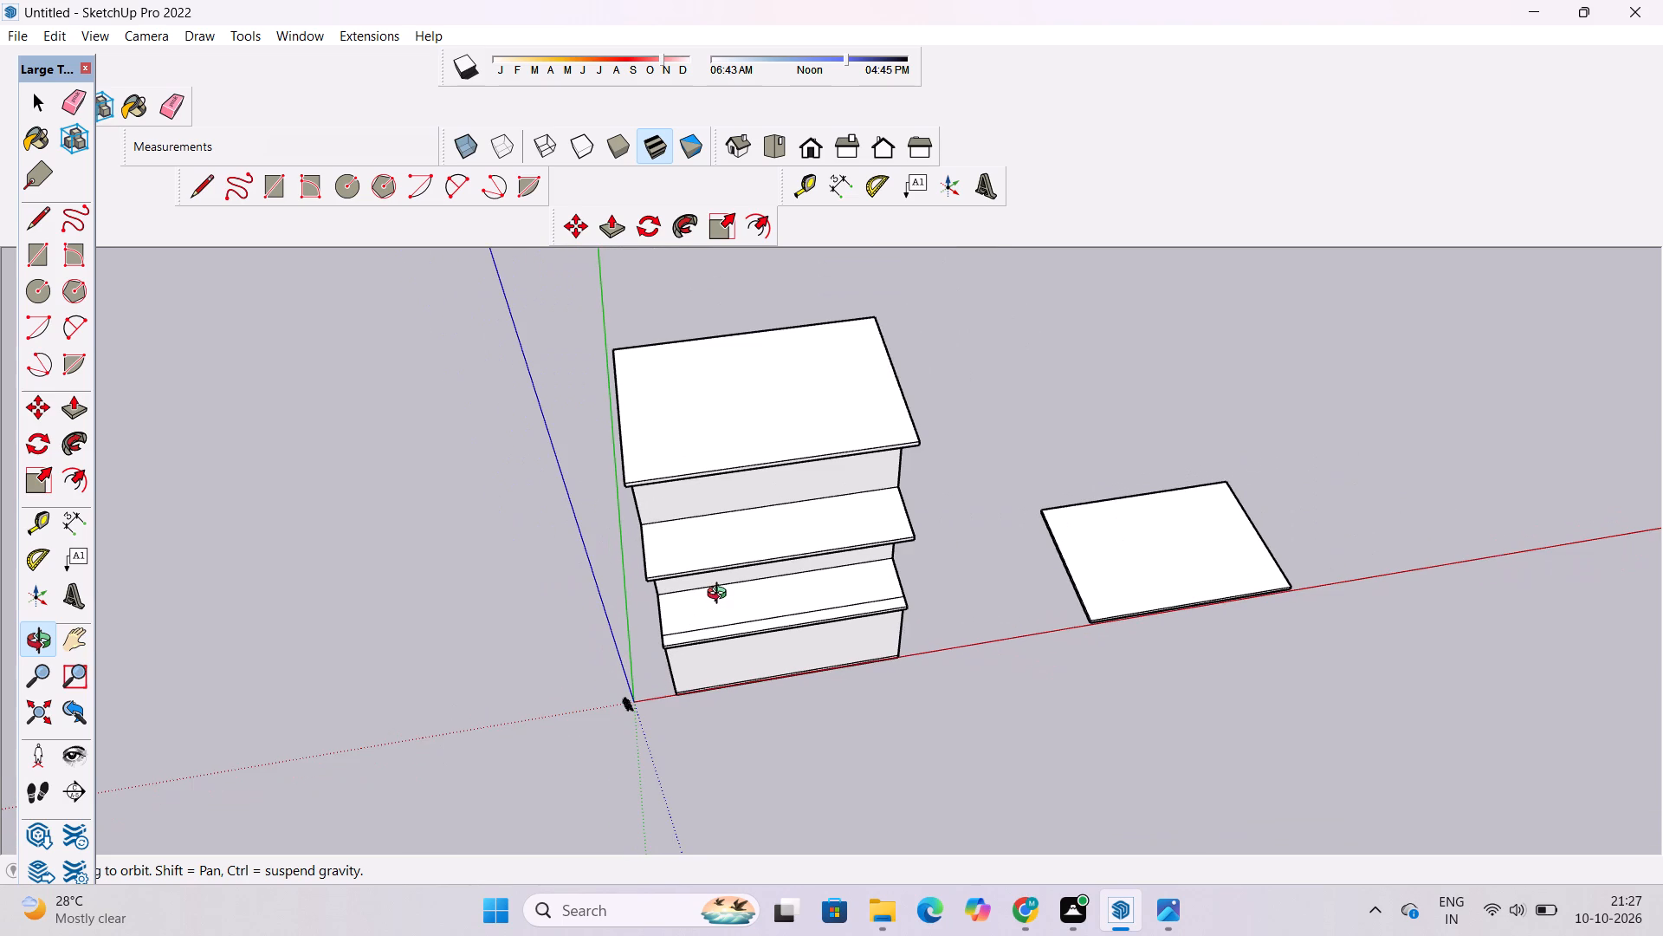
scroll(721, 595, down, 4)
shift+click(721, 595)
scroll(733, 604, up, 4)
drag(771, 665, 746, 605)
drag(782, 662, 719, 674)
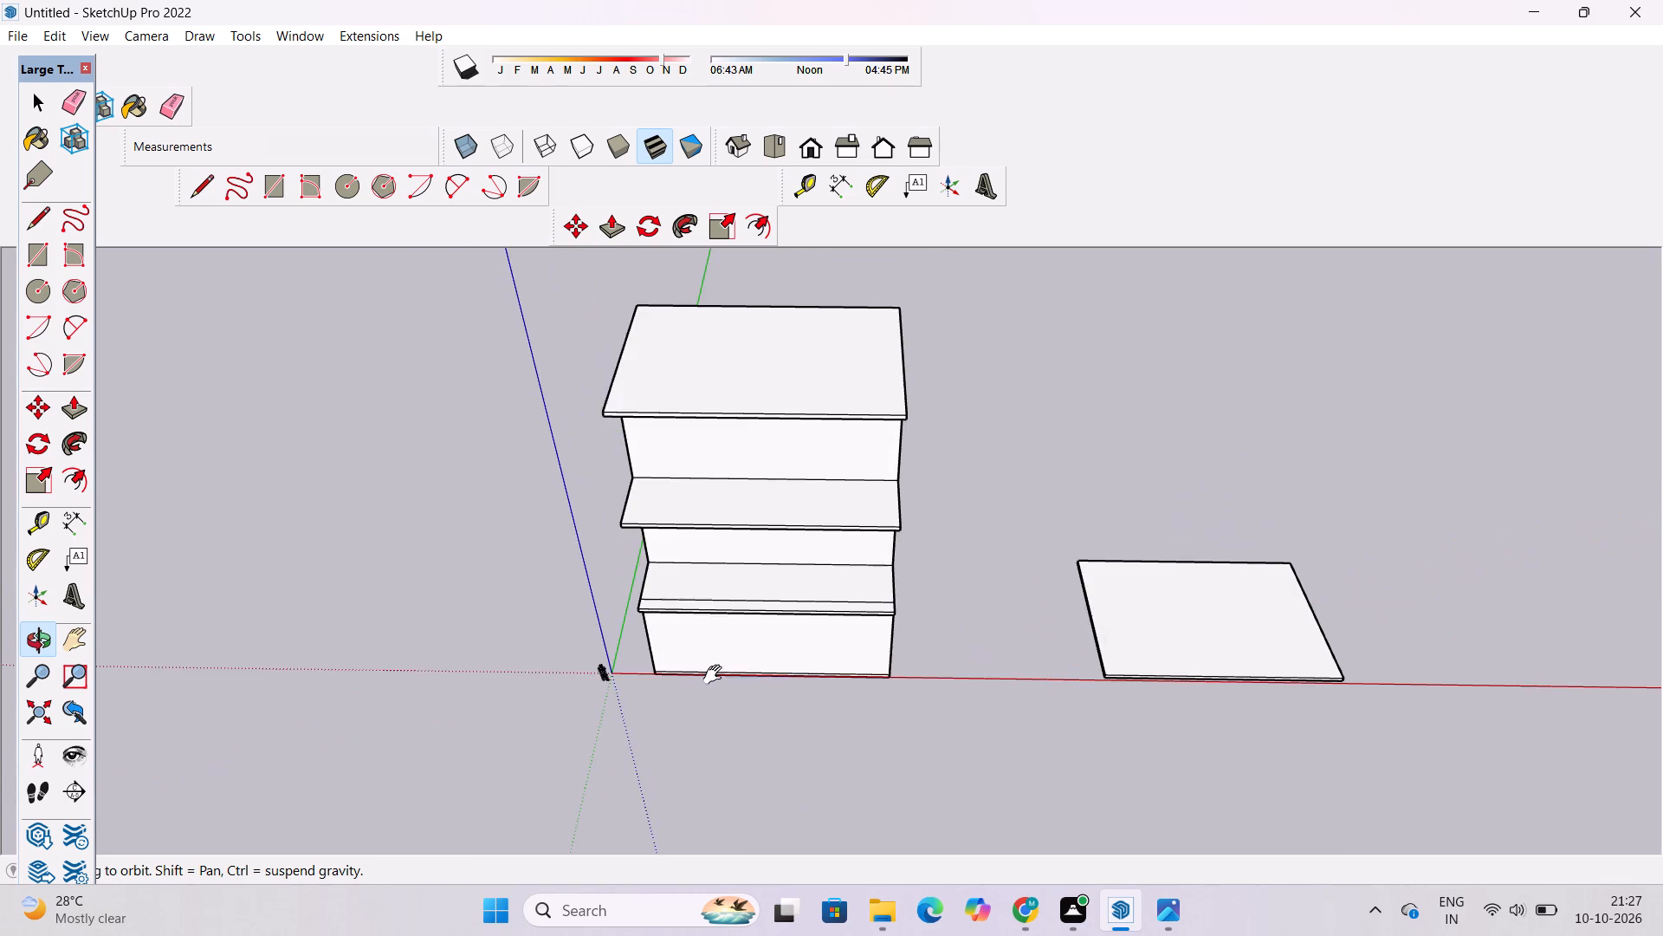
scroll(748, 569, up, 2)
shift+drag(748, 569, 713, 662)
drag(723, 649, 815, 714)
scroll(739, 672, up, 3)
shift+drag(736, 665, 729, 629)
drag(729, 629, 771, 668)
scroll(760, 625, down, 3)
drag(784, 690, 674, 643)
shift+drag(674, 643, 674, 652)
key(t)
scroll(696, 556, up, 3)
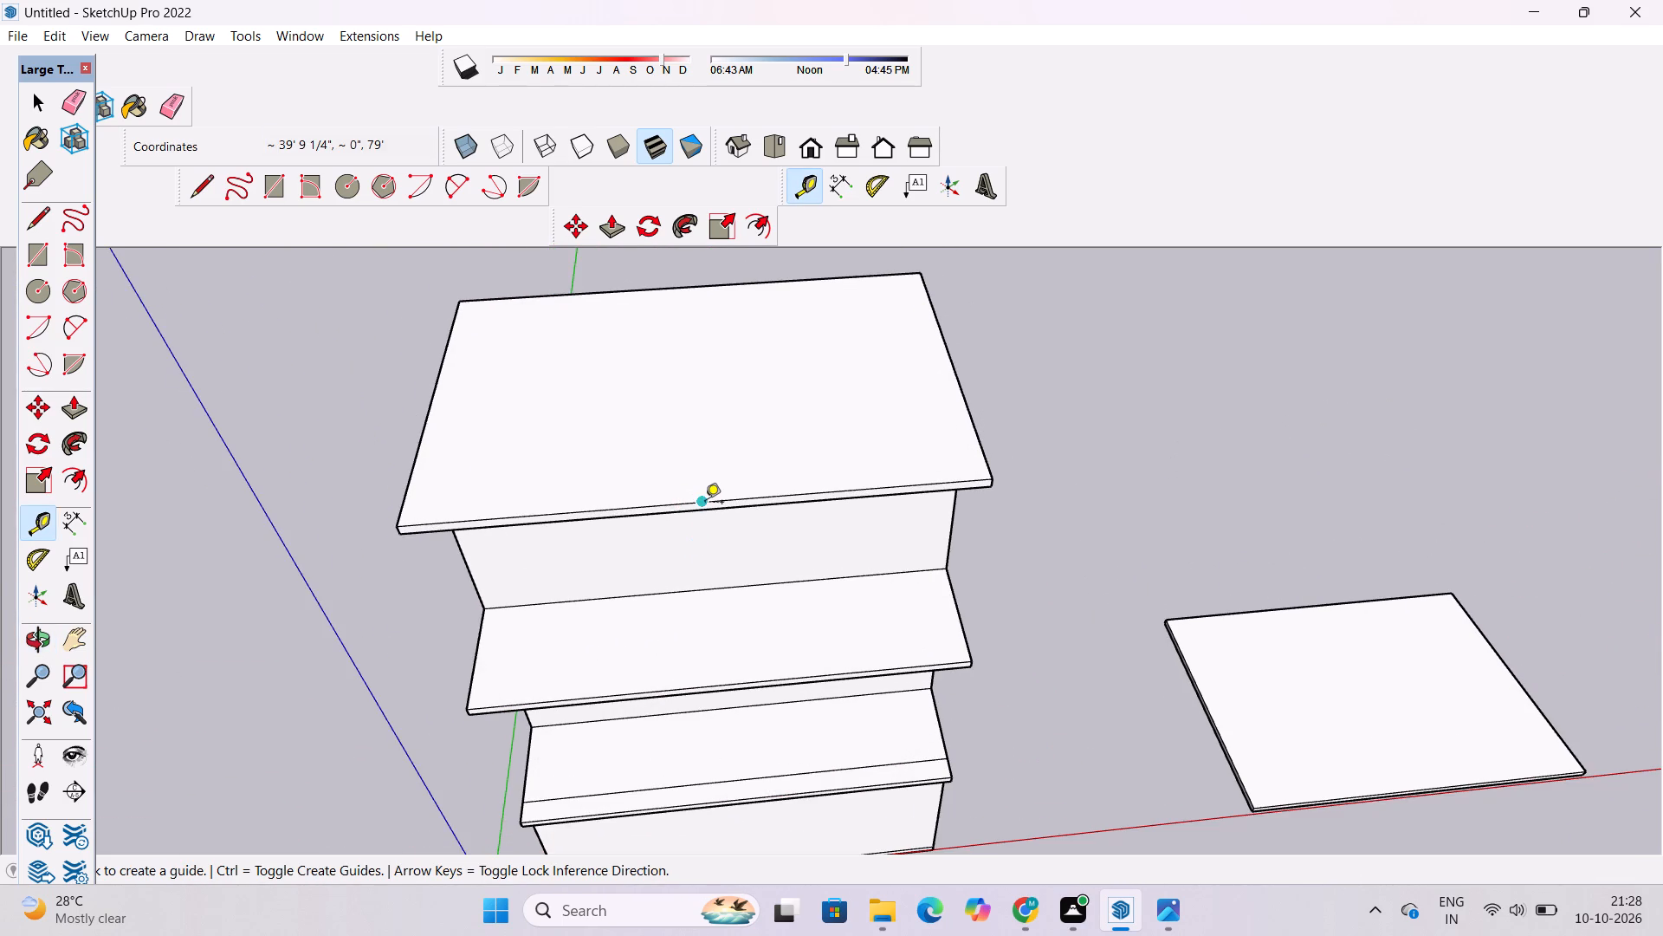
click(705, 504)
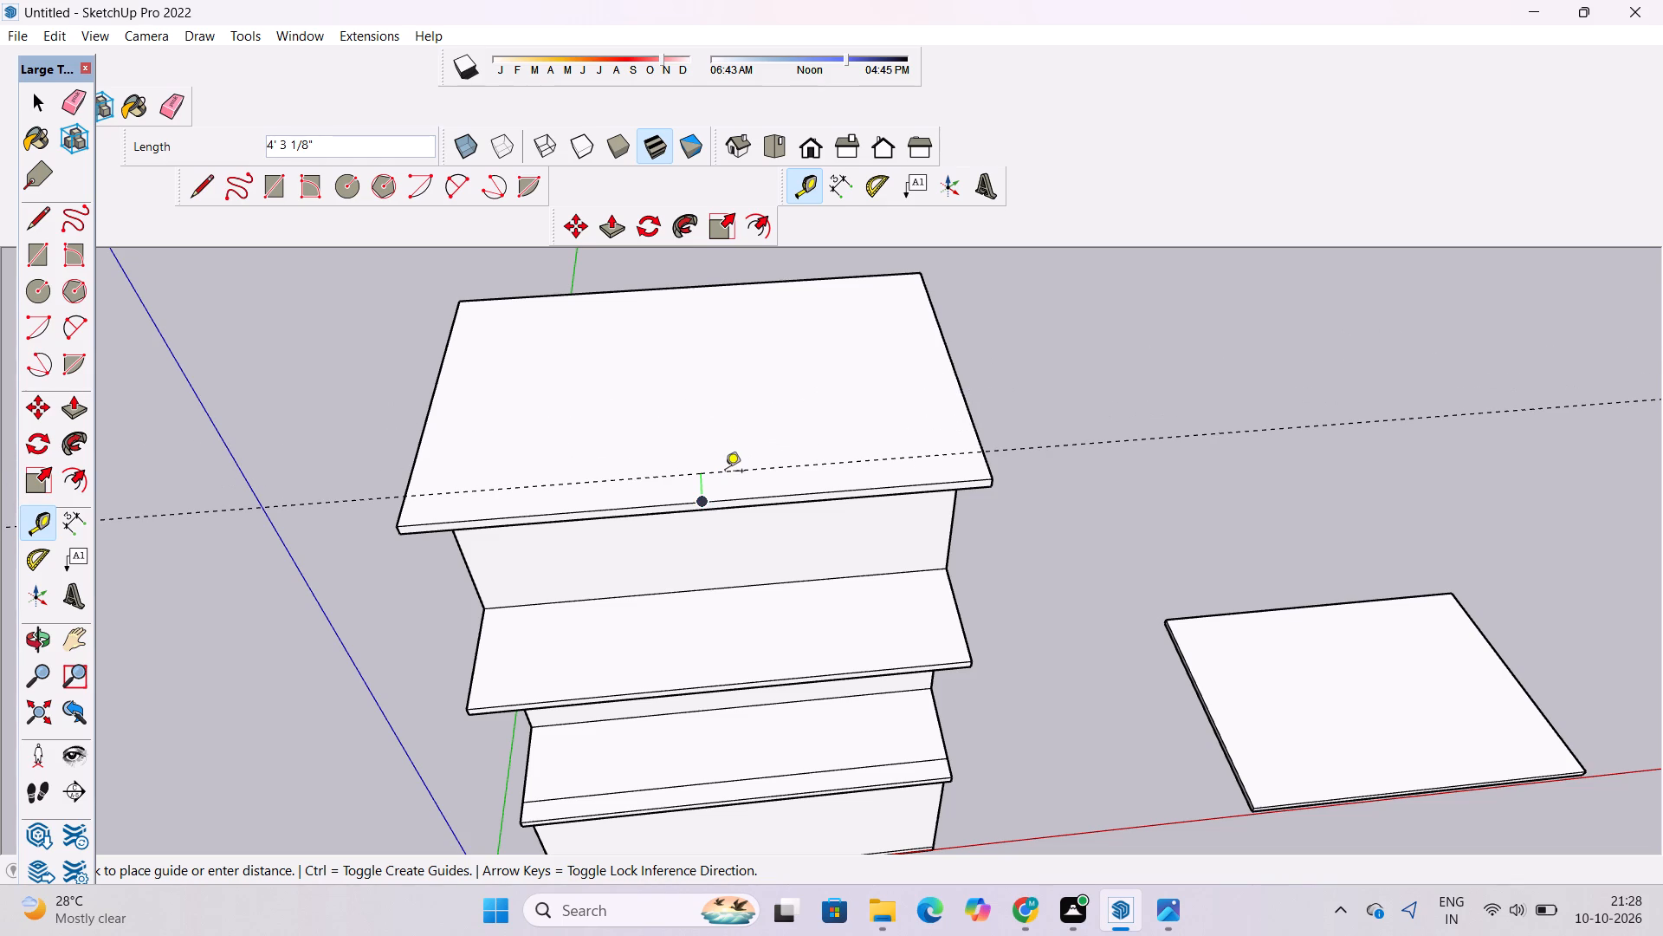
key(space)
Push/Pull the top slab's front edge face outward 3', aligning it with the front corner of the slab below.
key(o)
scroll(705, 451, down, 5)
drag(627, 504, 819, 436)
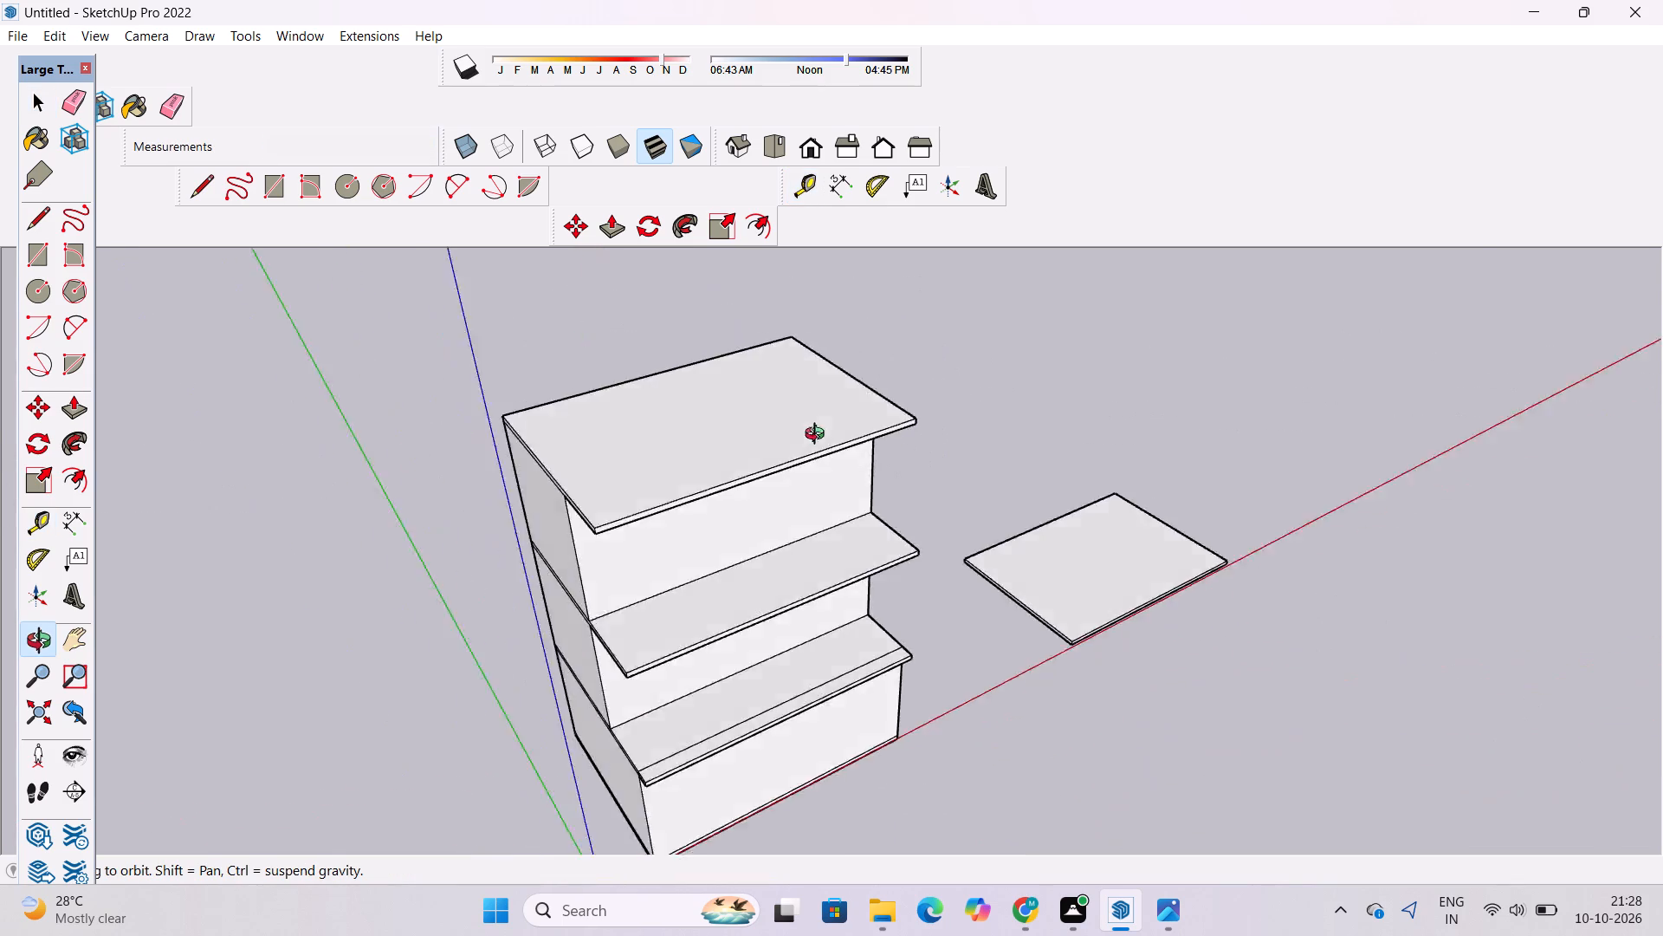
drag(819, 436, 1030, 356)
shift+drag(900, 522, 856, 423)
drag(856, 423, 878, 448)
shift+drag(878, 448, 873, 486)
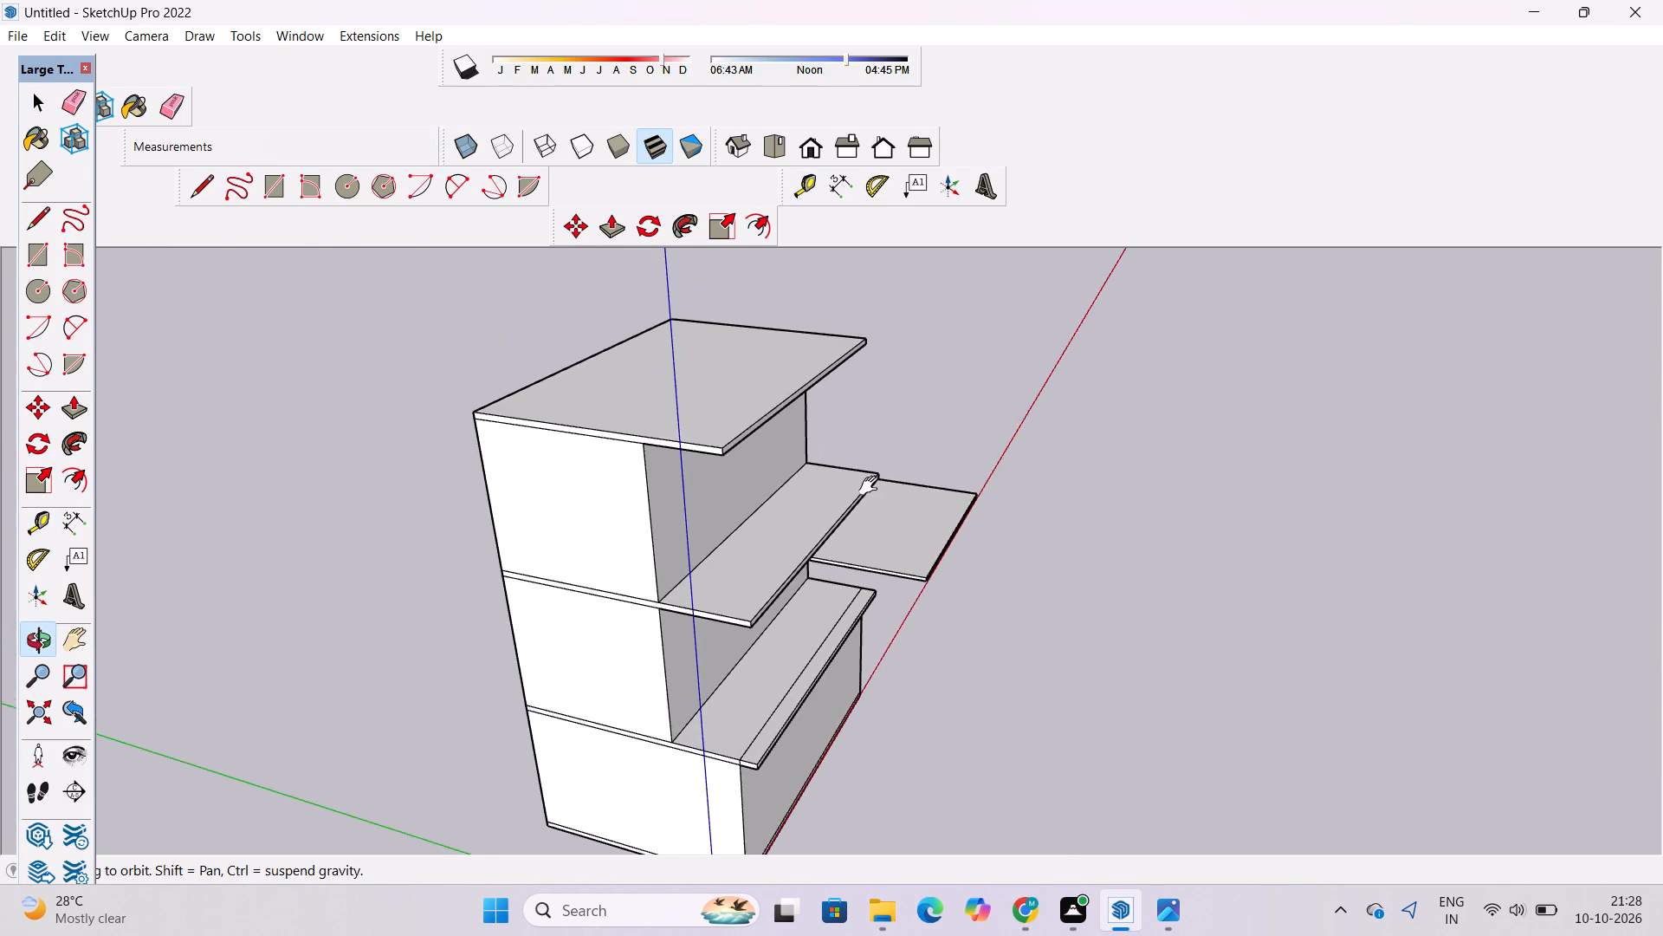
drag(849, 492, 849, 513)
key(p)
scroll(740, 490, up, 2)
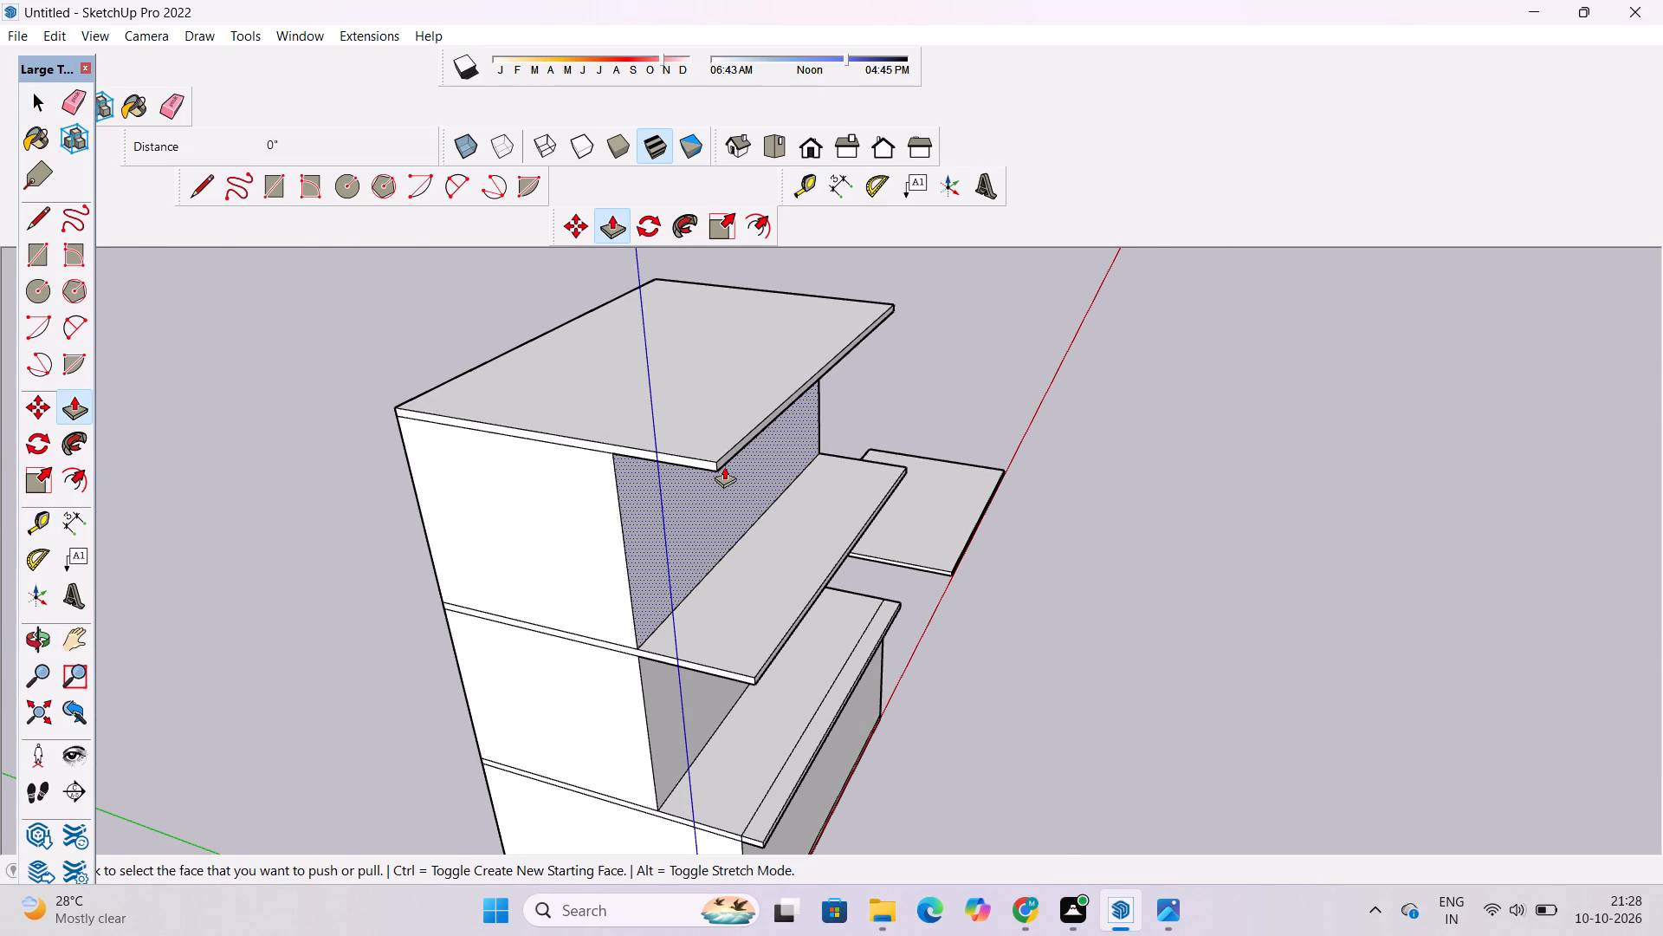
click(720, 457)
key(space)
key(p)
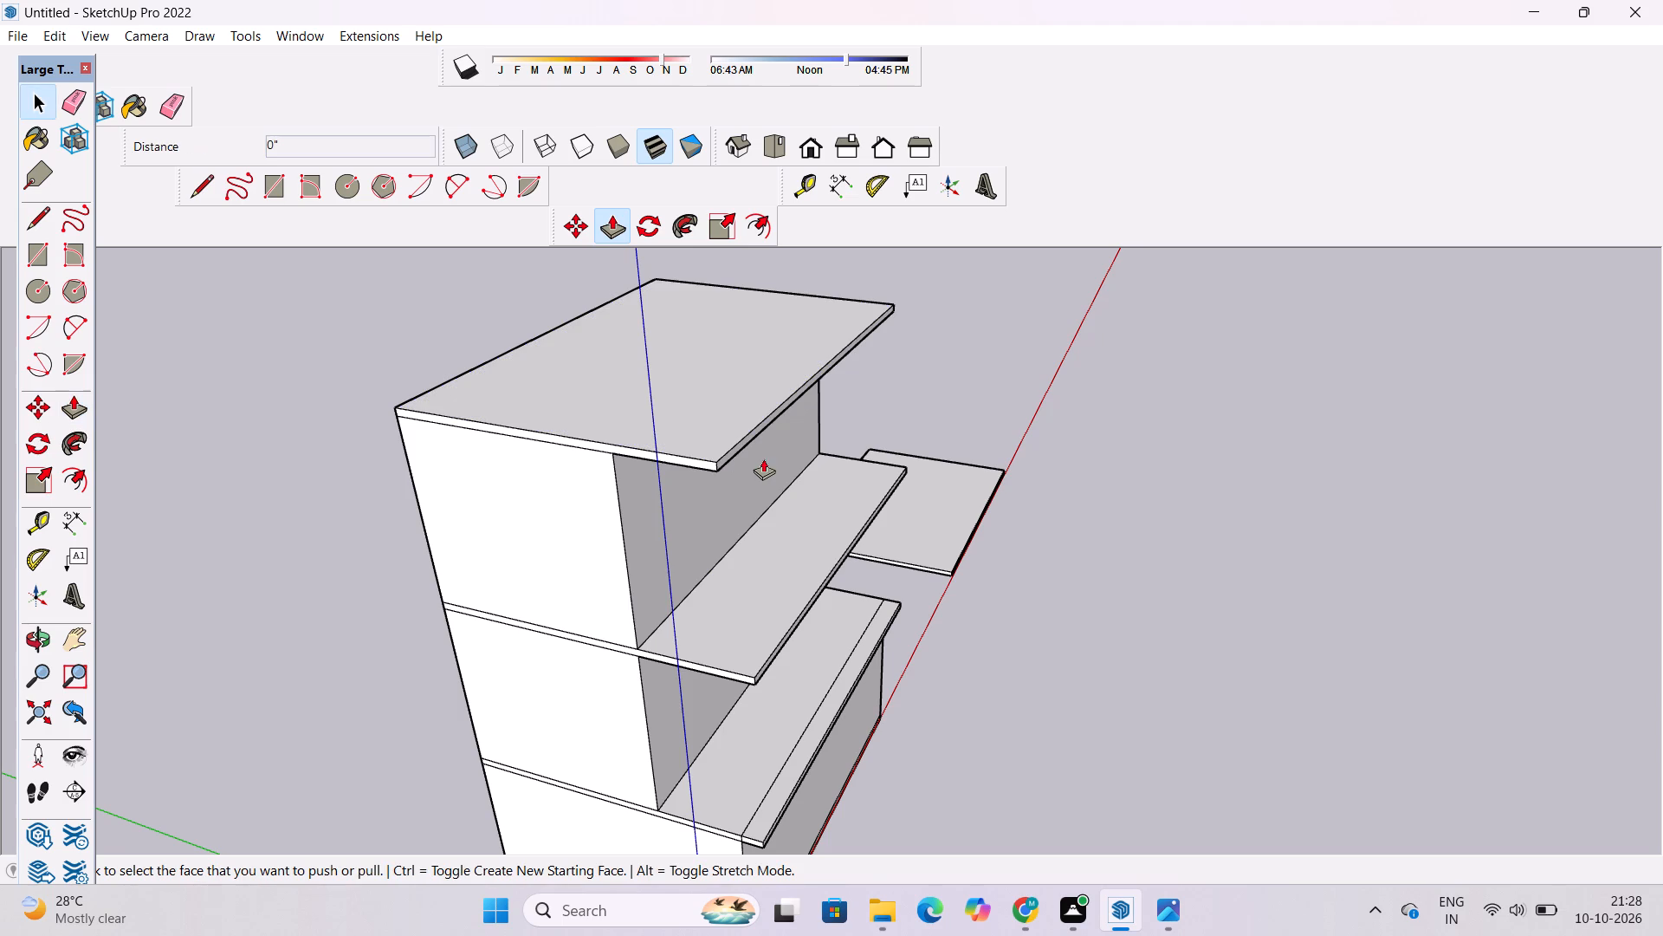
click(735, 448)
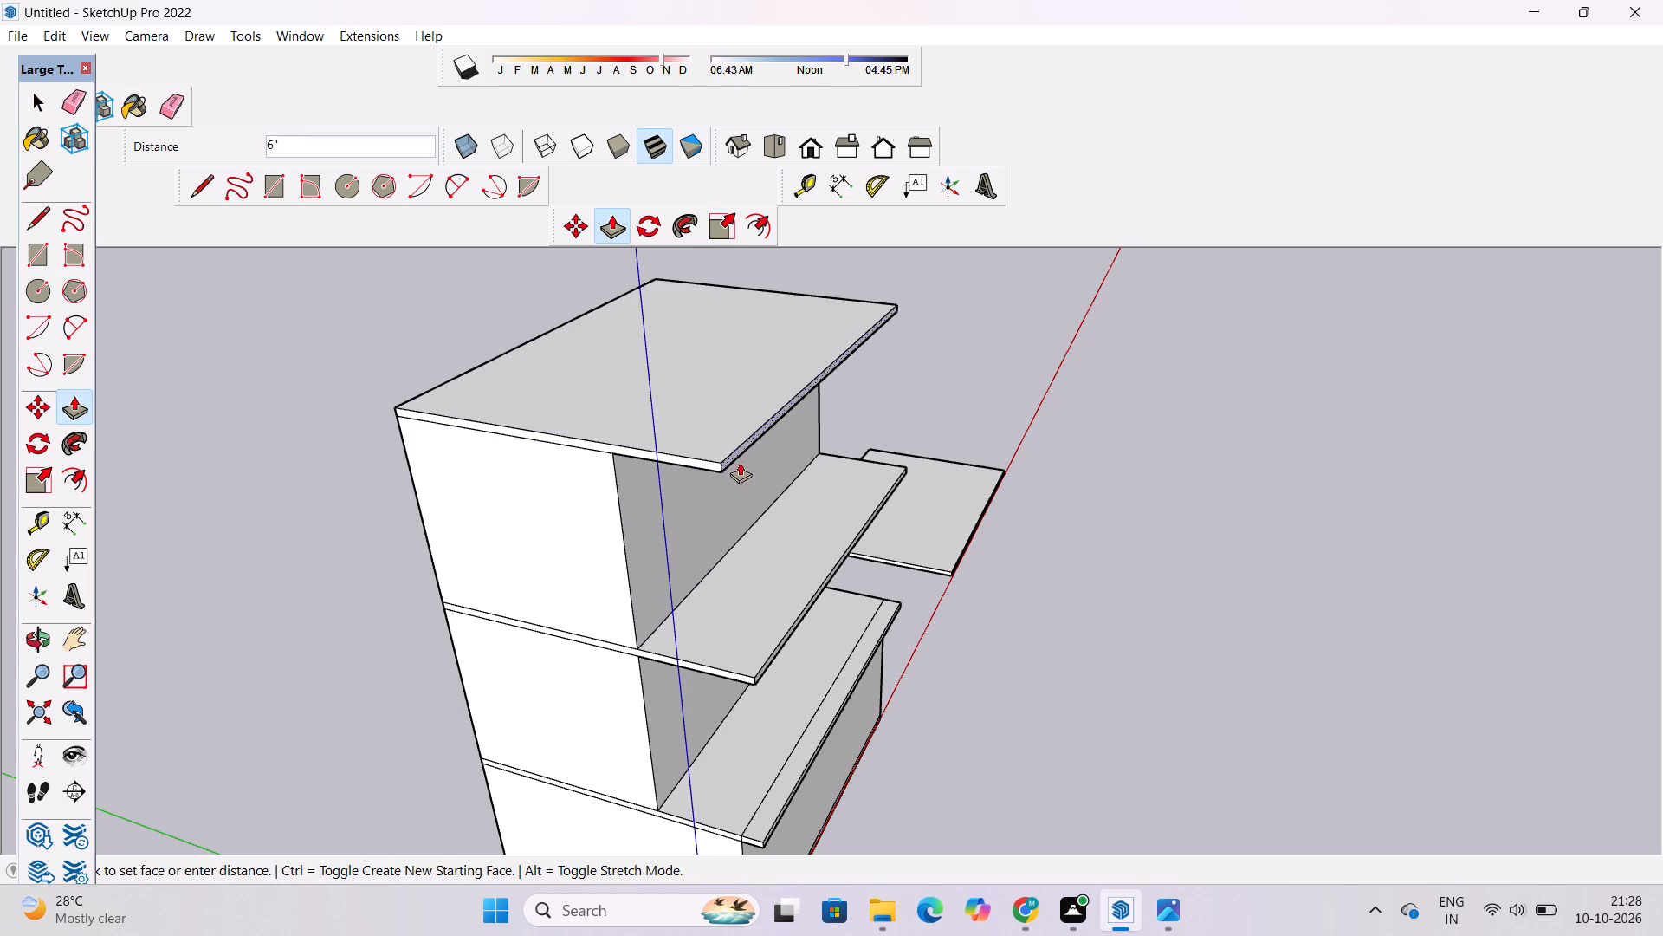
click(754, 673)
key(space)
Examine the front overhangs of all three slabs from above and from the side of the house.
key(o)
scroll(776, 616, down, 5)
drag(930, 616, 727, 681)
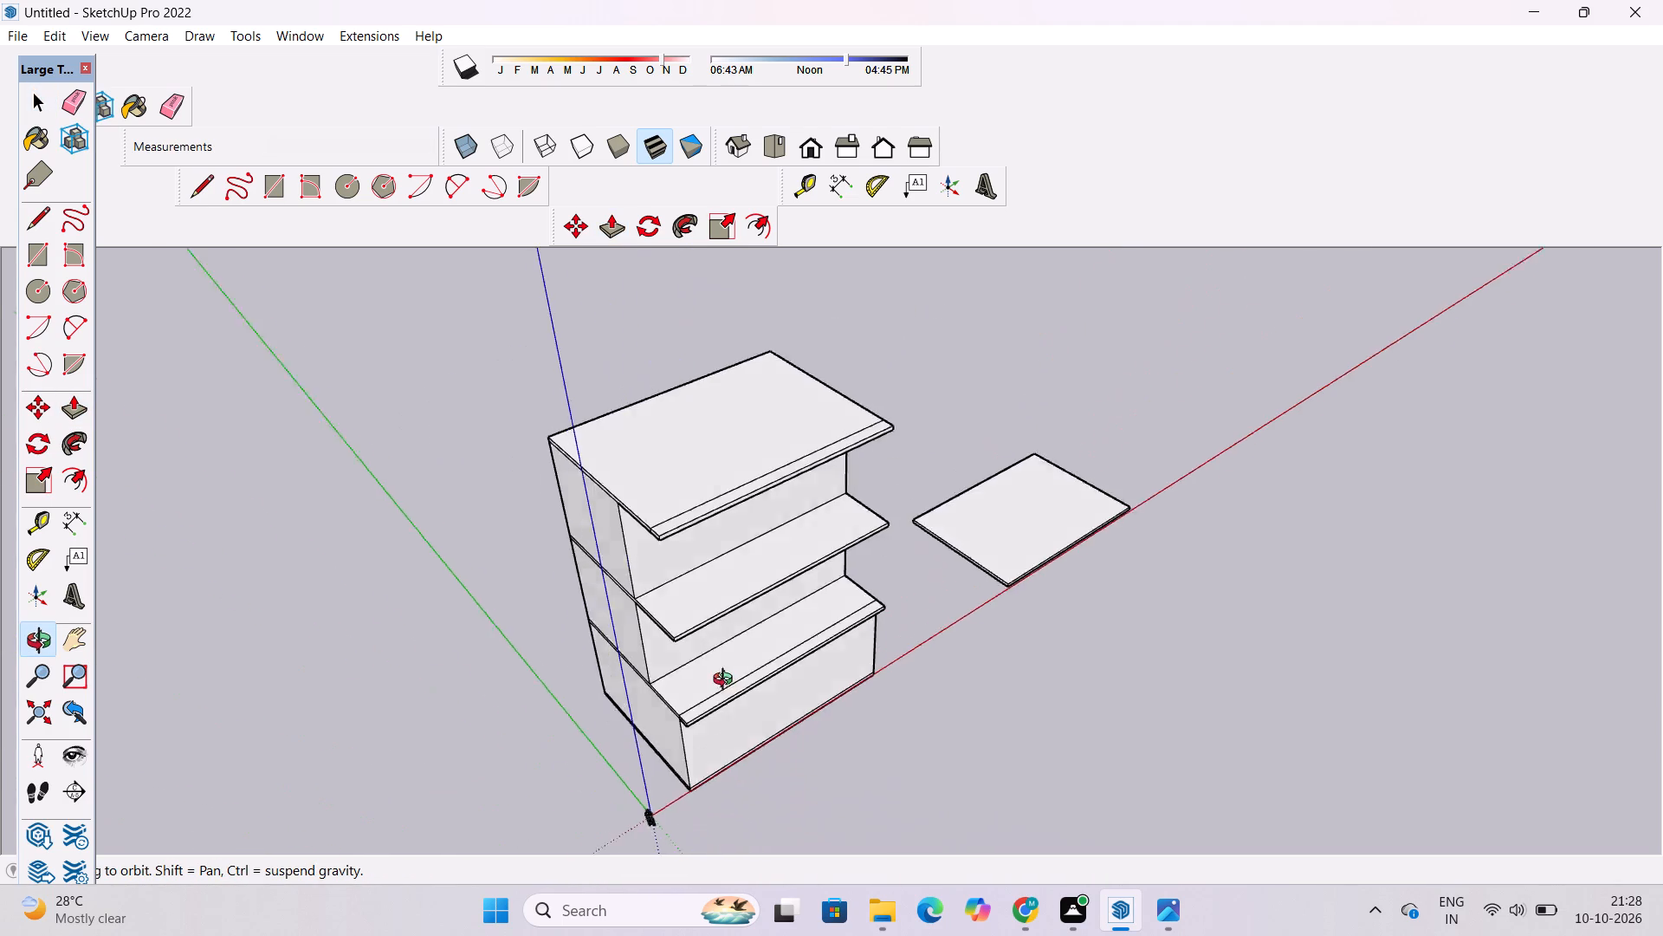
drag(727, 681, 718, 682)
scroll(745, 655, up, 3)
shift+drag(813, 593, 793, 640)
scroll(793, 640, up, 2)
scroll(791, 630, down, 5)
shift+click(791, 630)
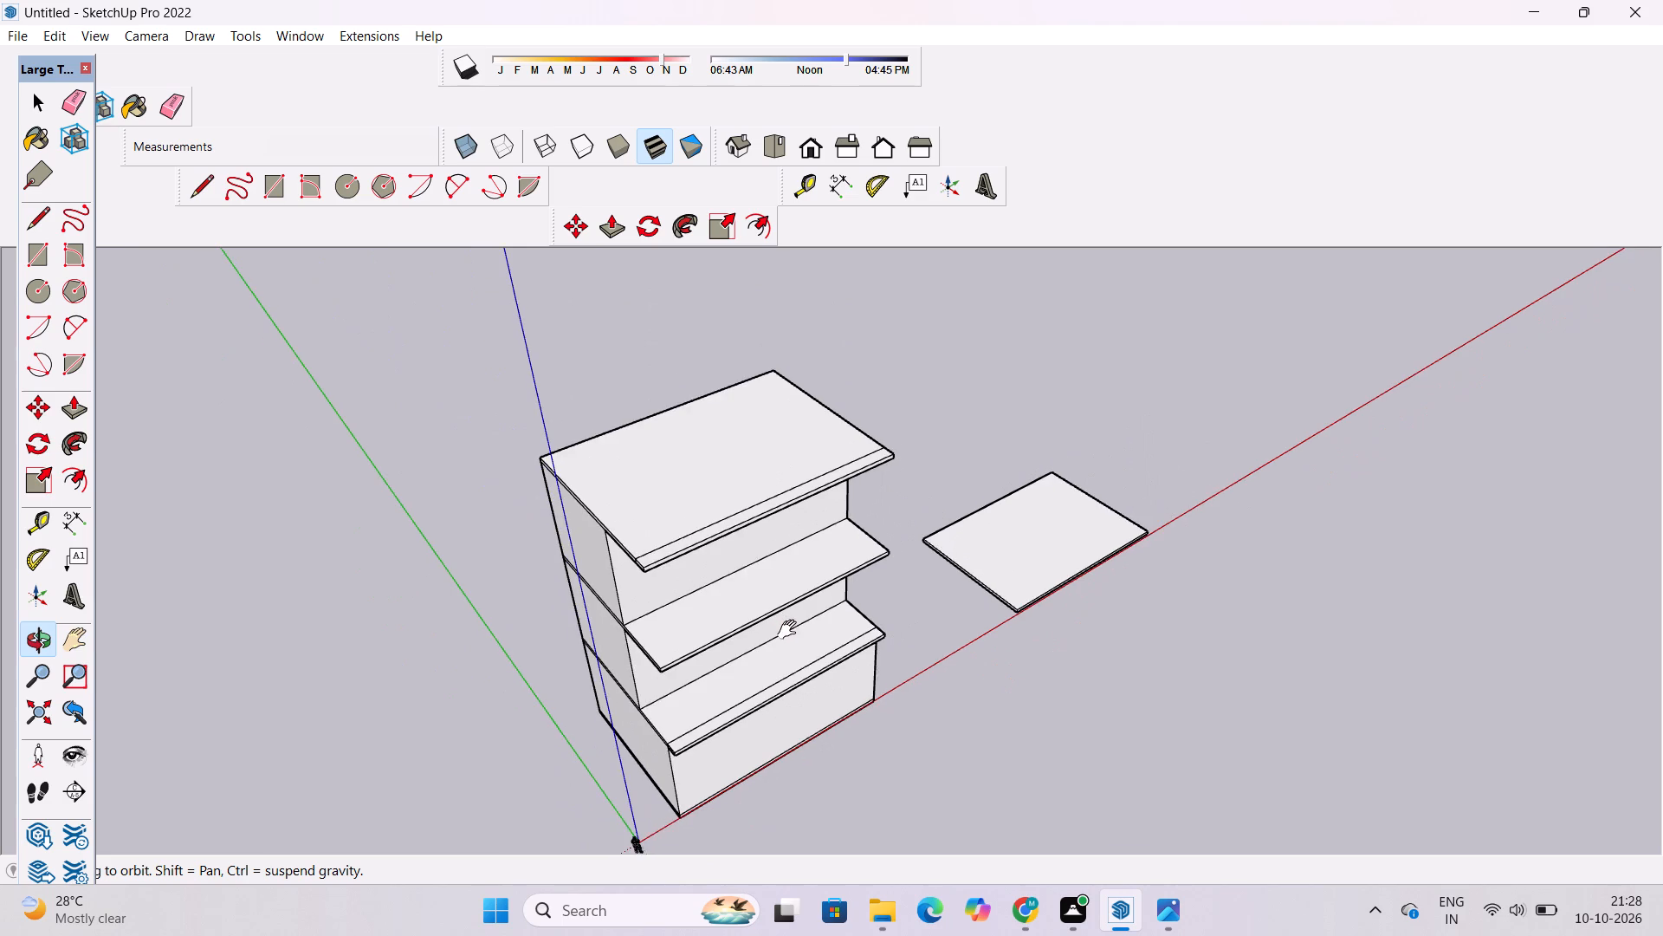
scroll(793, 643, up, 5)
drag(793, 643, 793, 591)
shift+drag(790, 608, 785, 677)
shift+drag(785, 677, 785, 632)
drag(718, 654, 849, 537)
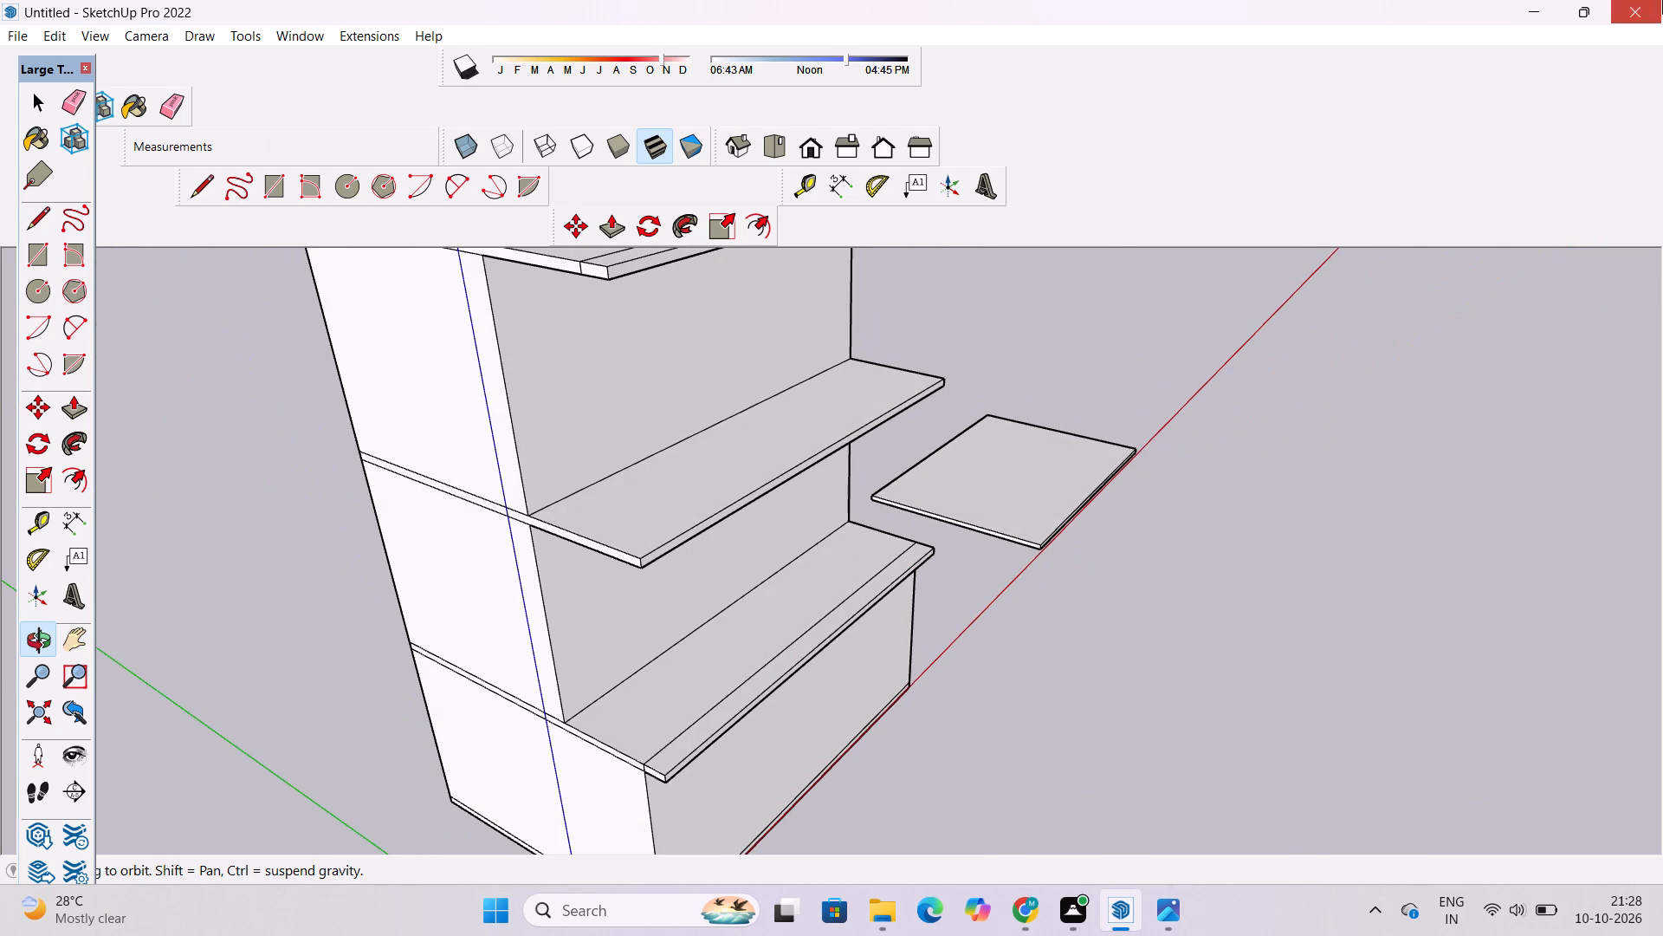
scroll(733, 427, down, 1)
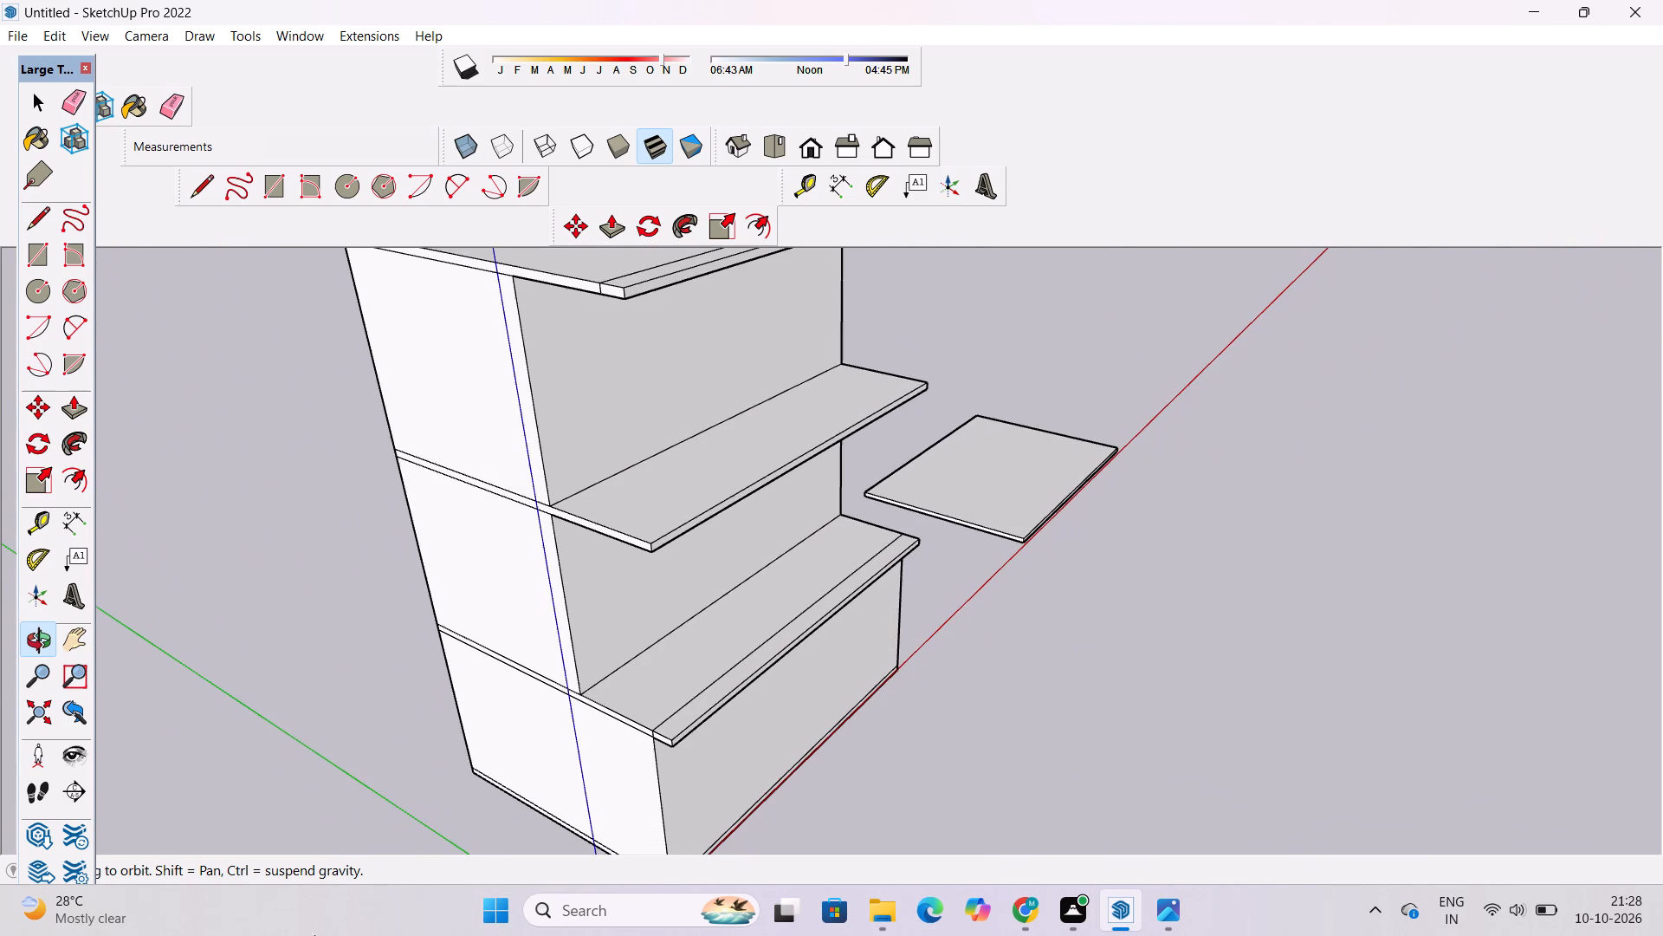
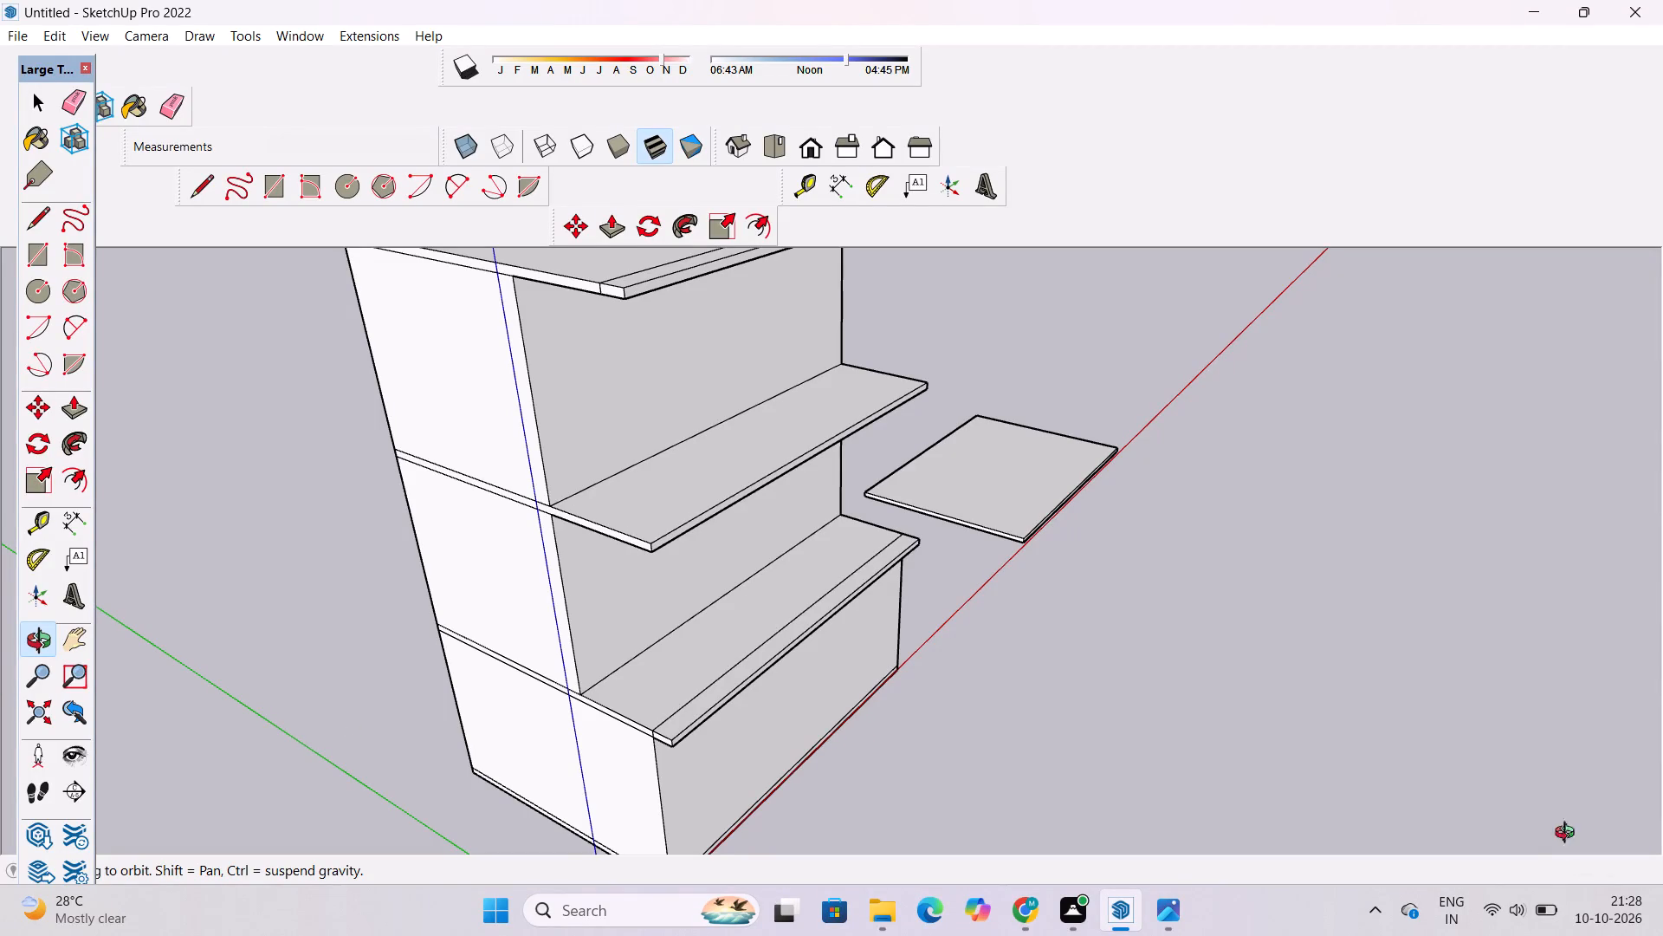
Draw a short line across the middle slab's side face at the wall's front corner, on the side nearest the origin.
scroll(537, 573, down, 10)
shift+drag(635, 543, 596, 568)
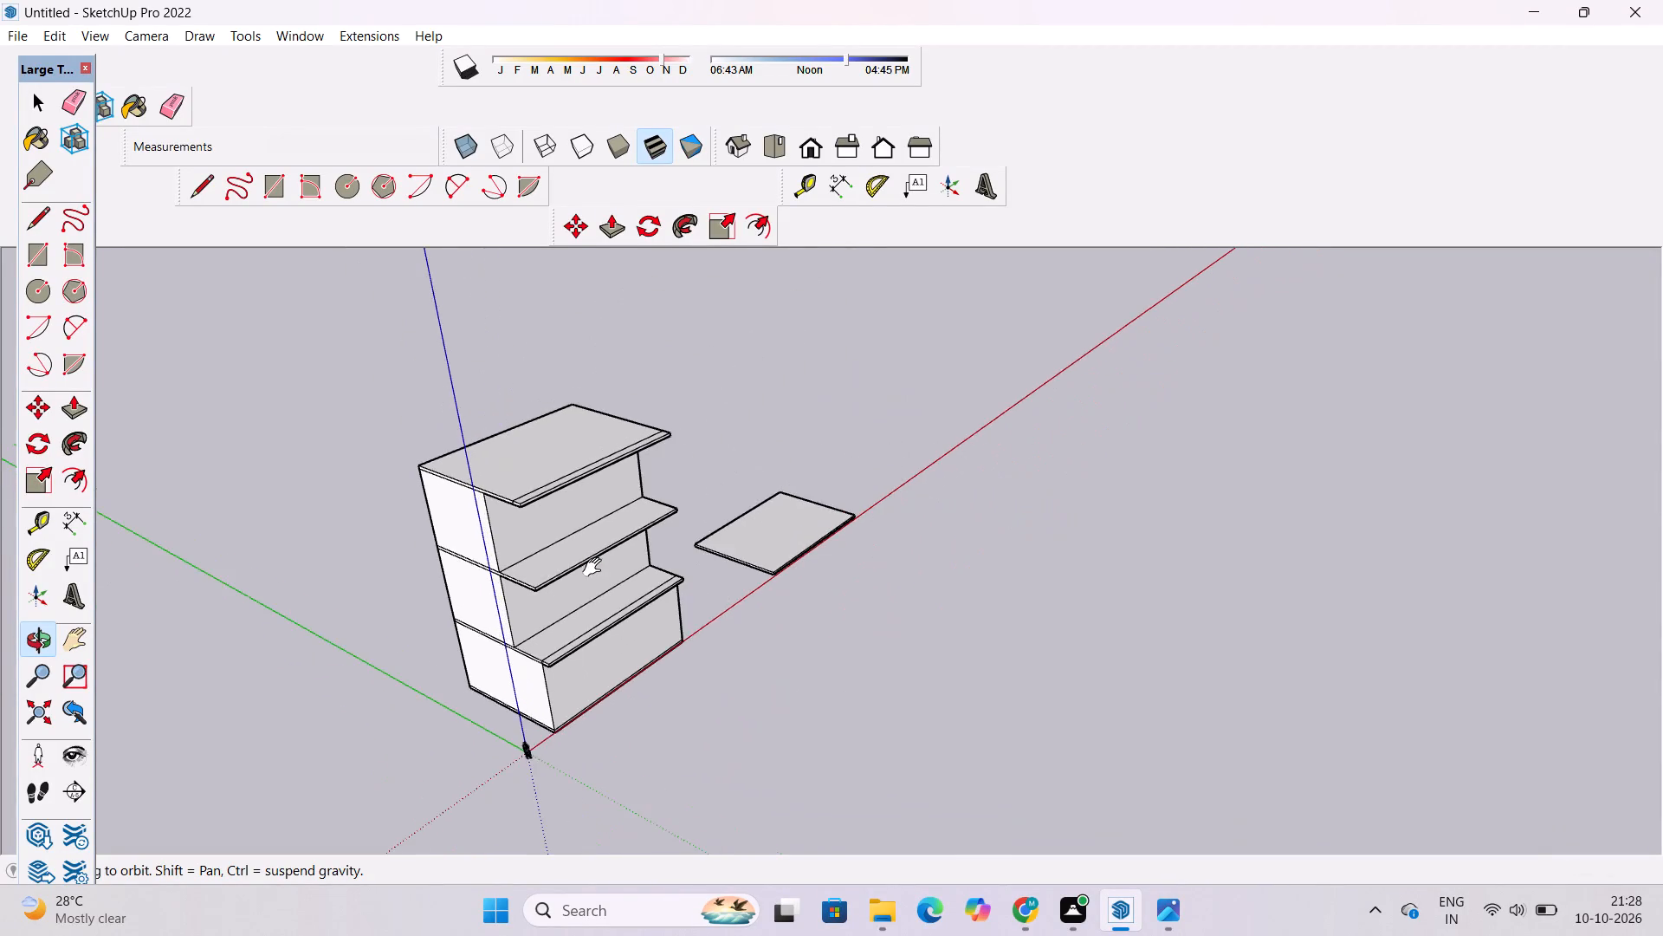
shift+drag(596, 568, 595, 568)
scroll(551, 590, up, 9)
drag(437, 588, 617, 581)
drag(563, 640, 497, 643)
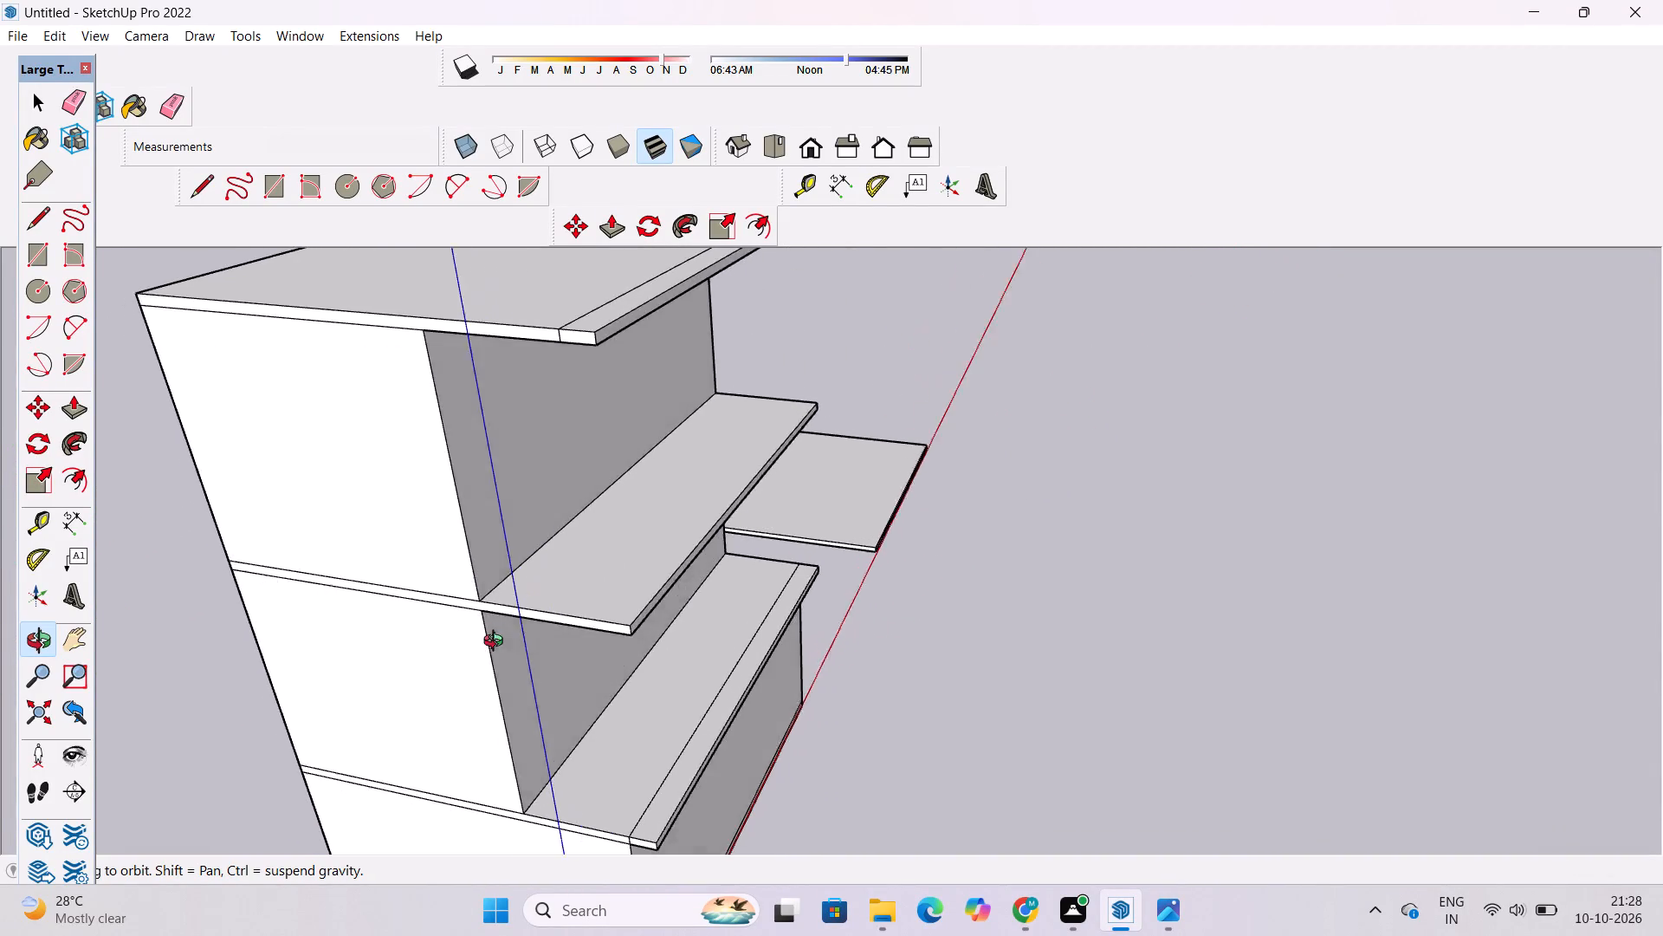
drag(497, 643, 592, 643)
scroll(575, 593, up, 6)
shift+drag(607, 588, 444, 588)
drag(450, 586, 568, 576)
scroll(511, 618, up, 4)
shift+drag(511, 618, 524, 604)
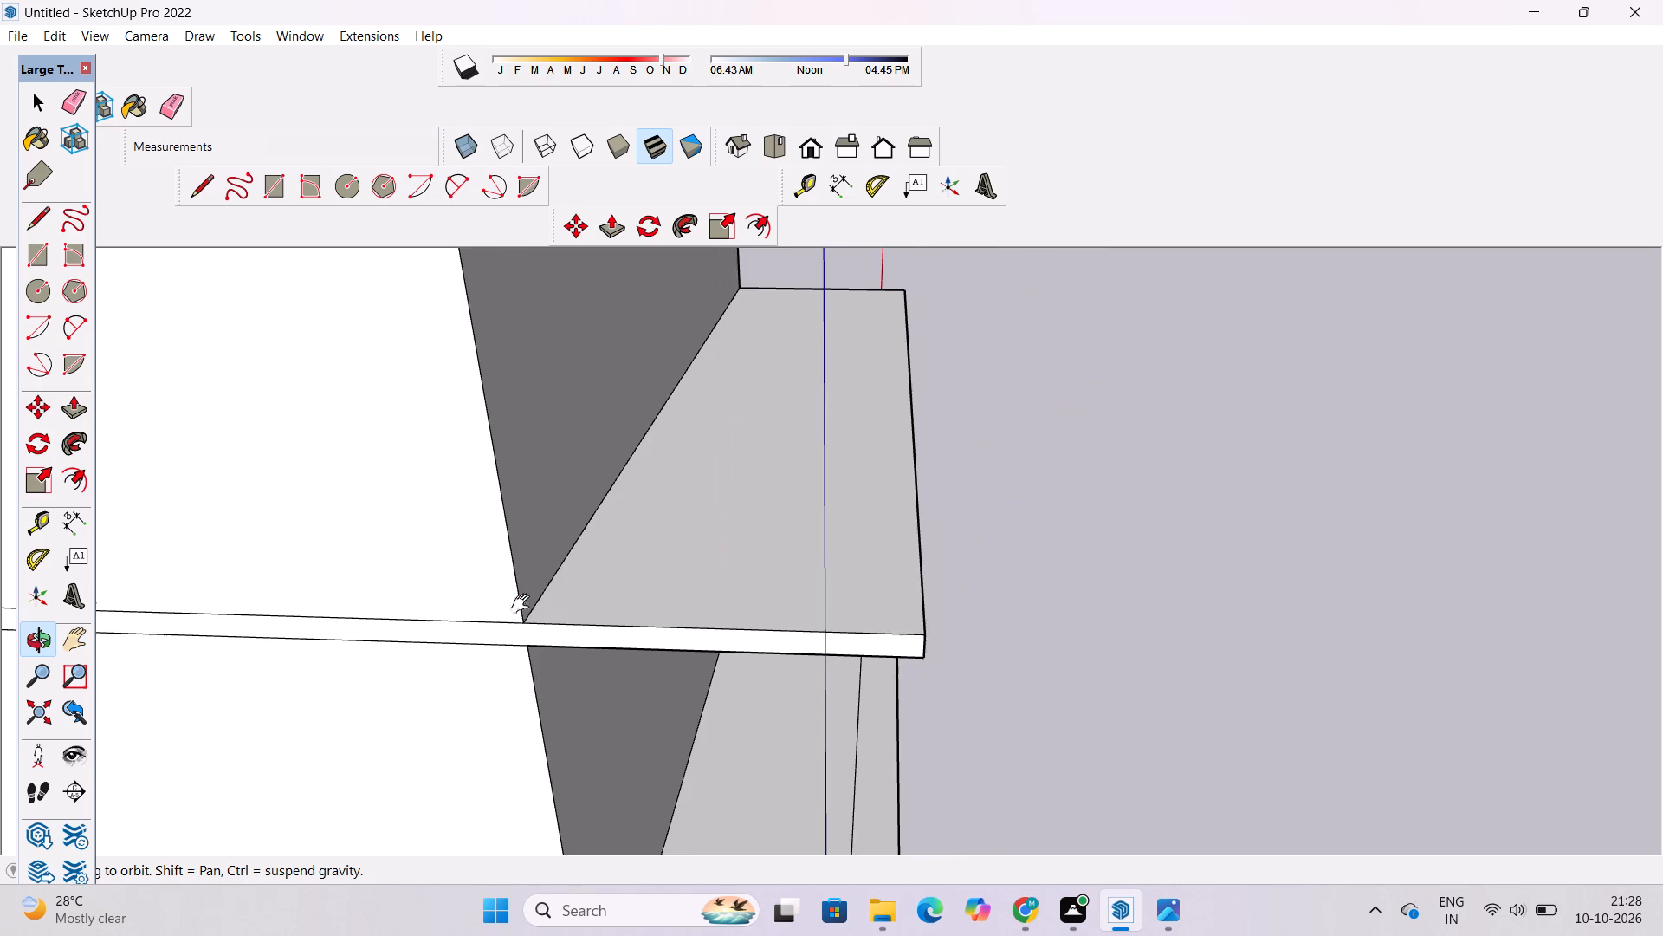
shift+drag(524, 604, 554, 578)
click(554, 578)
key(l)
scroll(573, 613, up, 5)
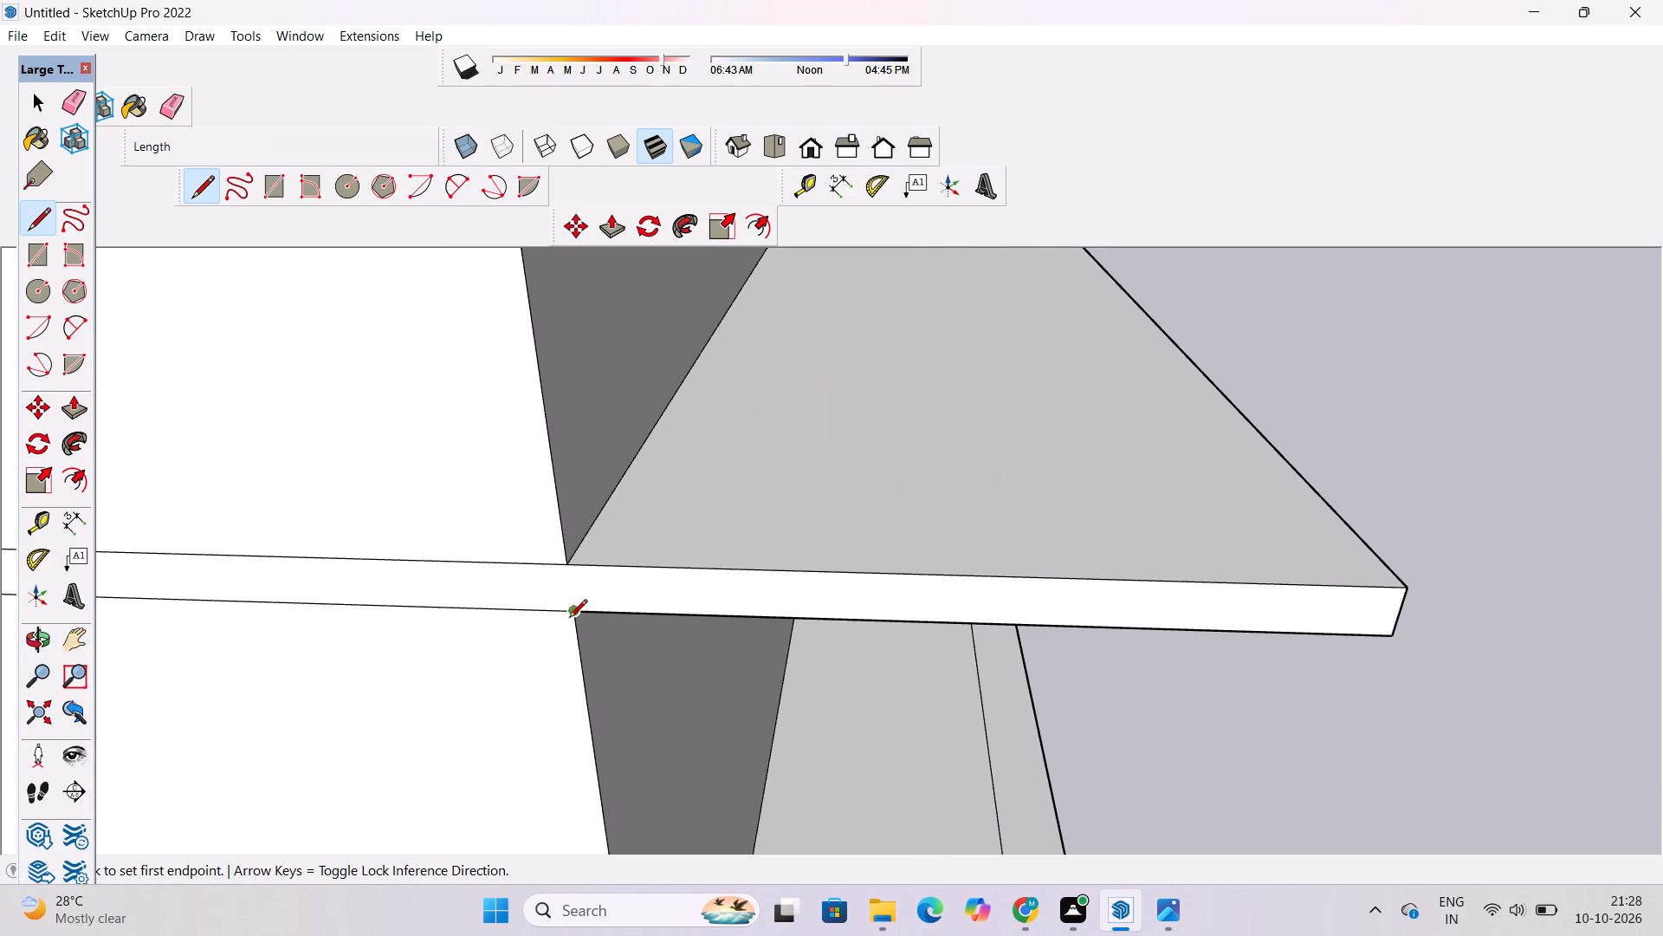
click(572, 616)
click(564, 564)
key(space)
Draw a matching short line across the middle slab's opposite side face, joining the lower and upper front wall corners.
text(o)
scroll(498, 532, down, 12)
drag(643, 524, 252, 549)
scroll(565, 494, down, 6)
shift+drag(1005, 537, 841, 569)
drag(838, 570, 576, 570)
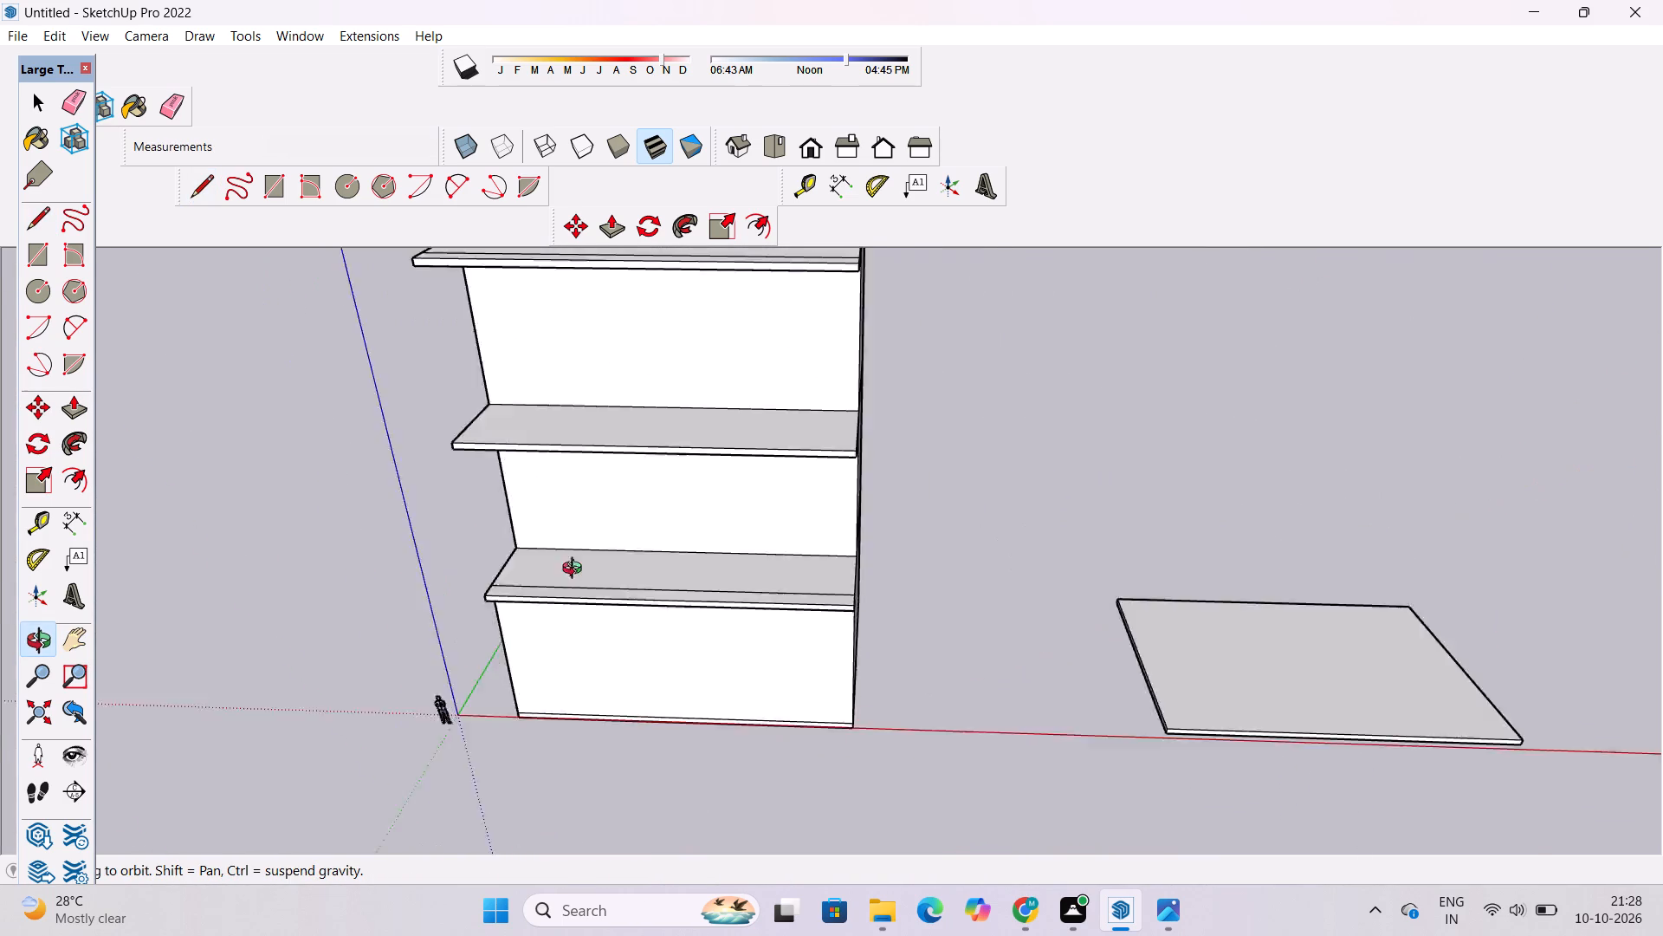
drag(576, 570, 382, 570)
scroll(714, 465, up, 4)
shift+drag(977, 406, 850, 488)
drag(904, 504, 784, 489)
scroll(825, 474, up, 4)
shift+scroll(825, 474, up, 1)
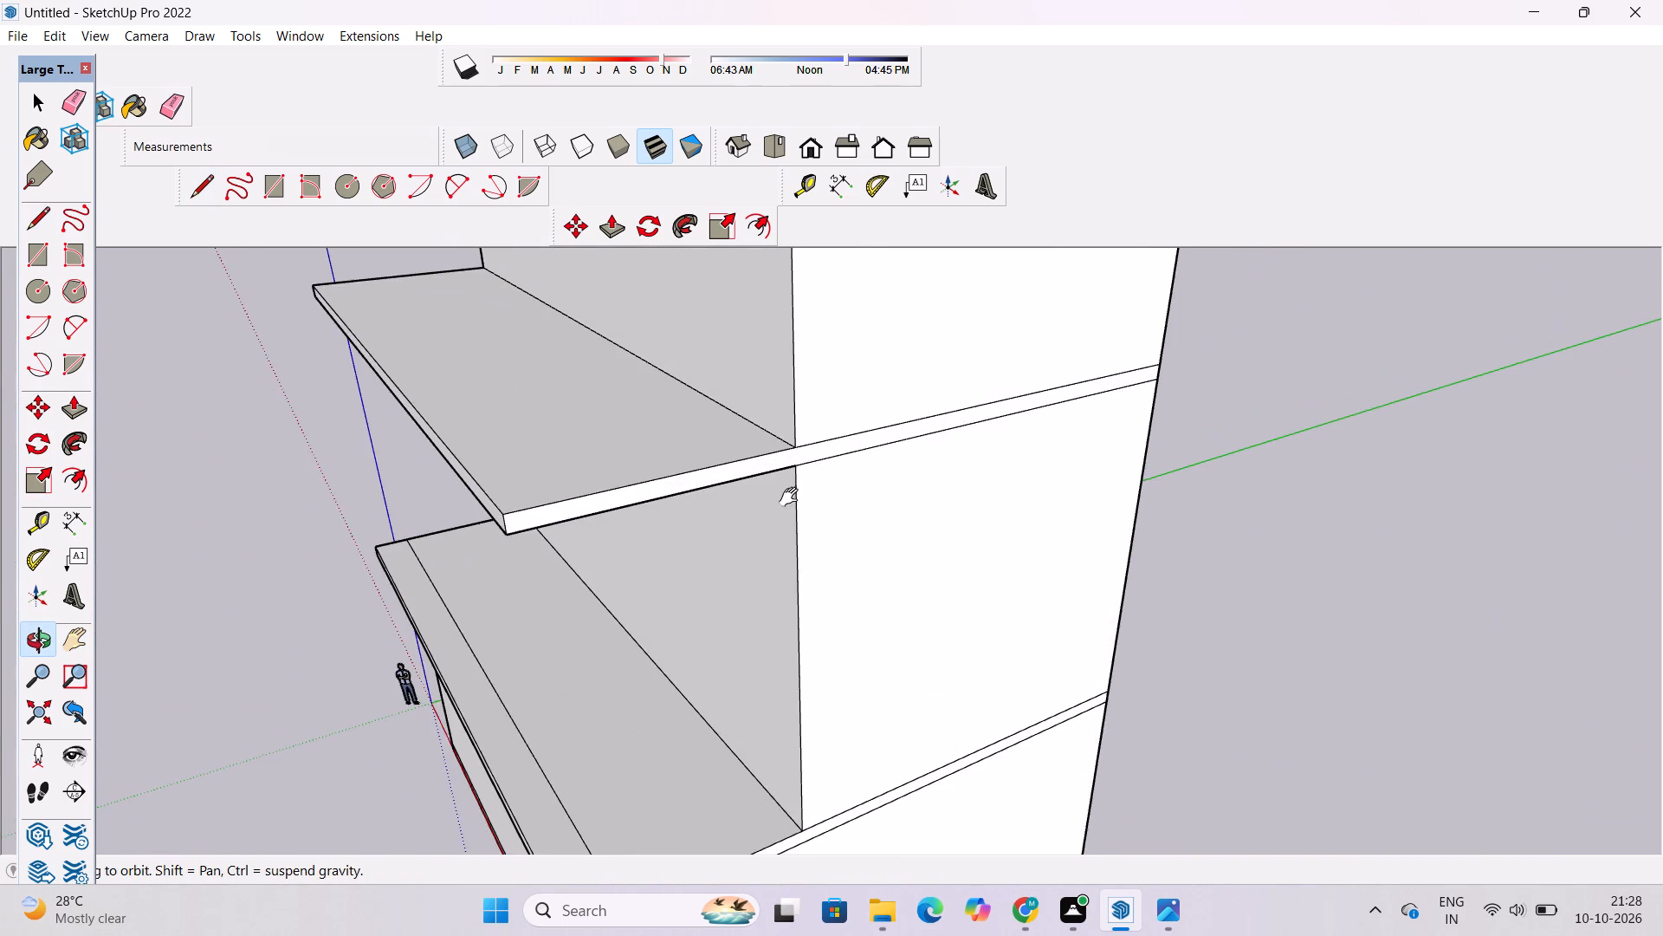
shift+drag(793, 497, 765, 544)
shift+scroll(780, 521, up, 5)
shift+drag(769, 497, 721, 571)
drag(721, 572, 715, 555)
key(l)
scroll(715, 567, up, 3)
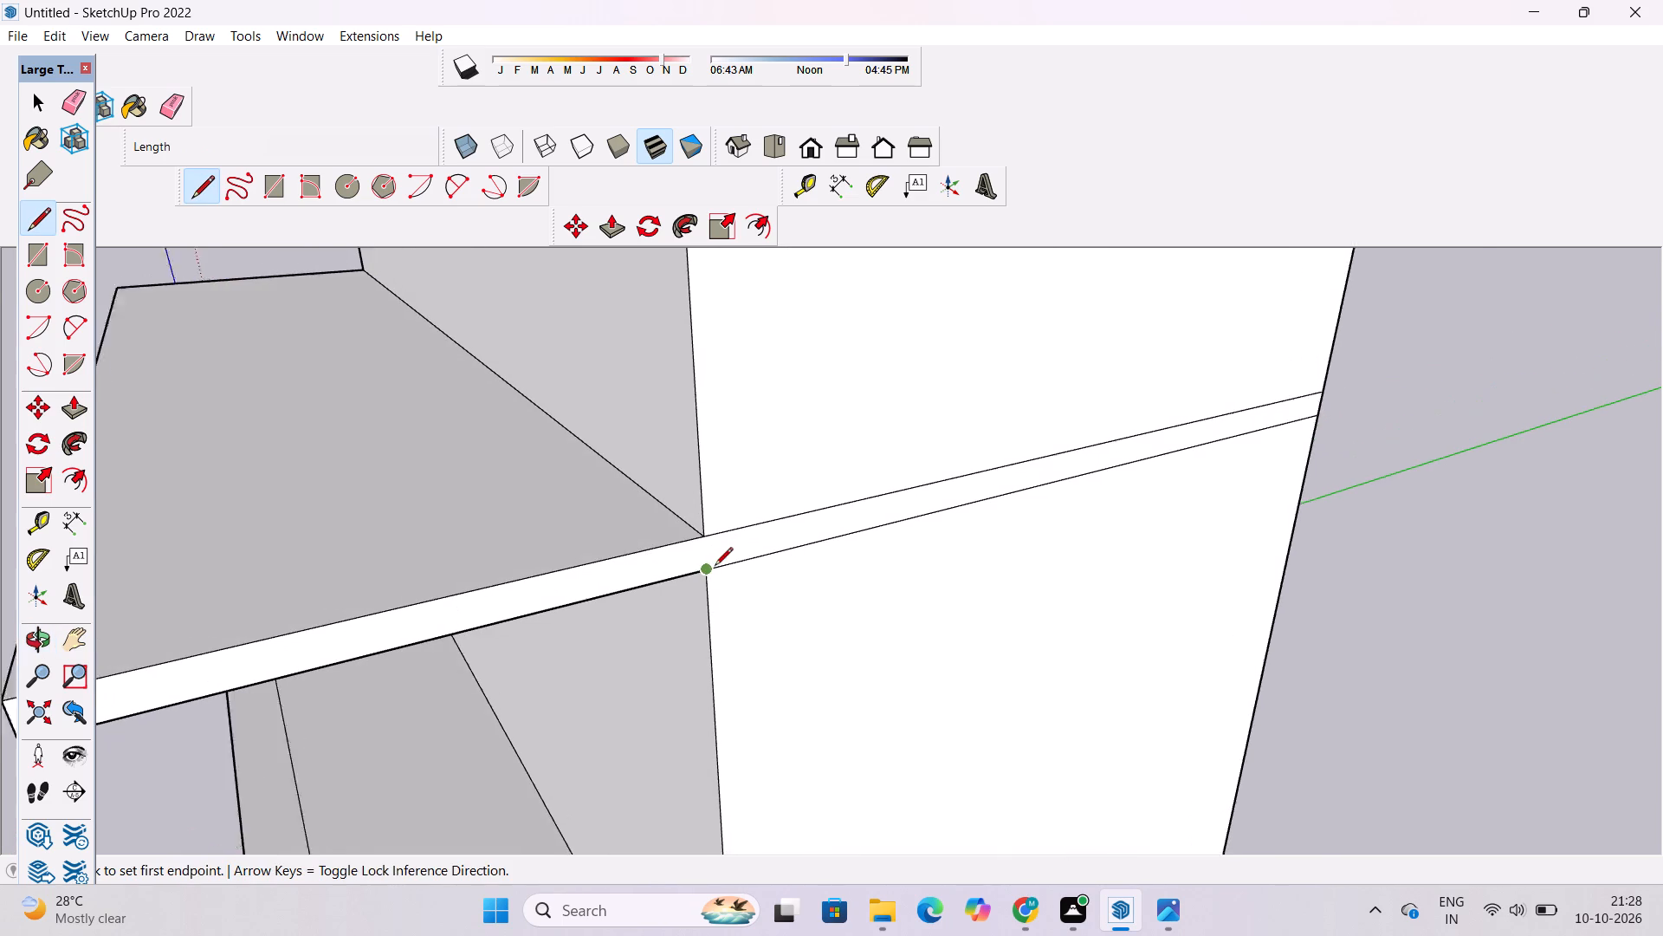
scroll(715, 567, up, 1)
click(705, 575)
click(706, 526)
key(space)
Examine the three storeys and their slab overhangs from the front, the side and above.
key(o)
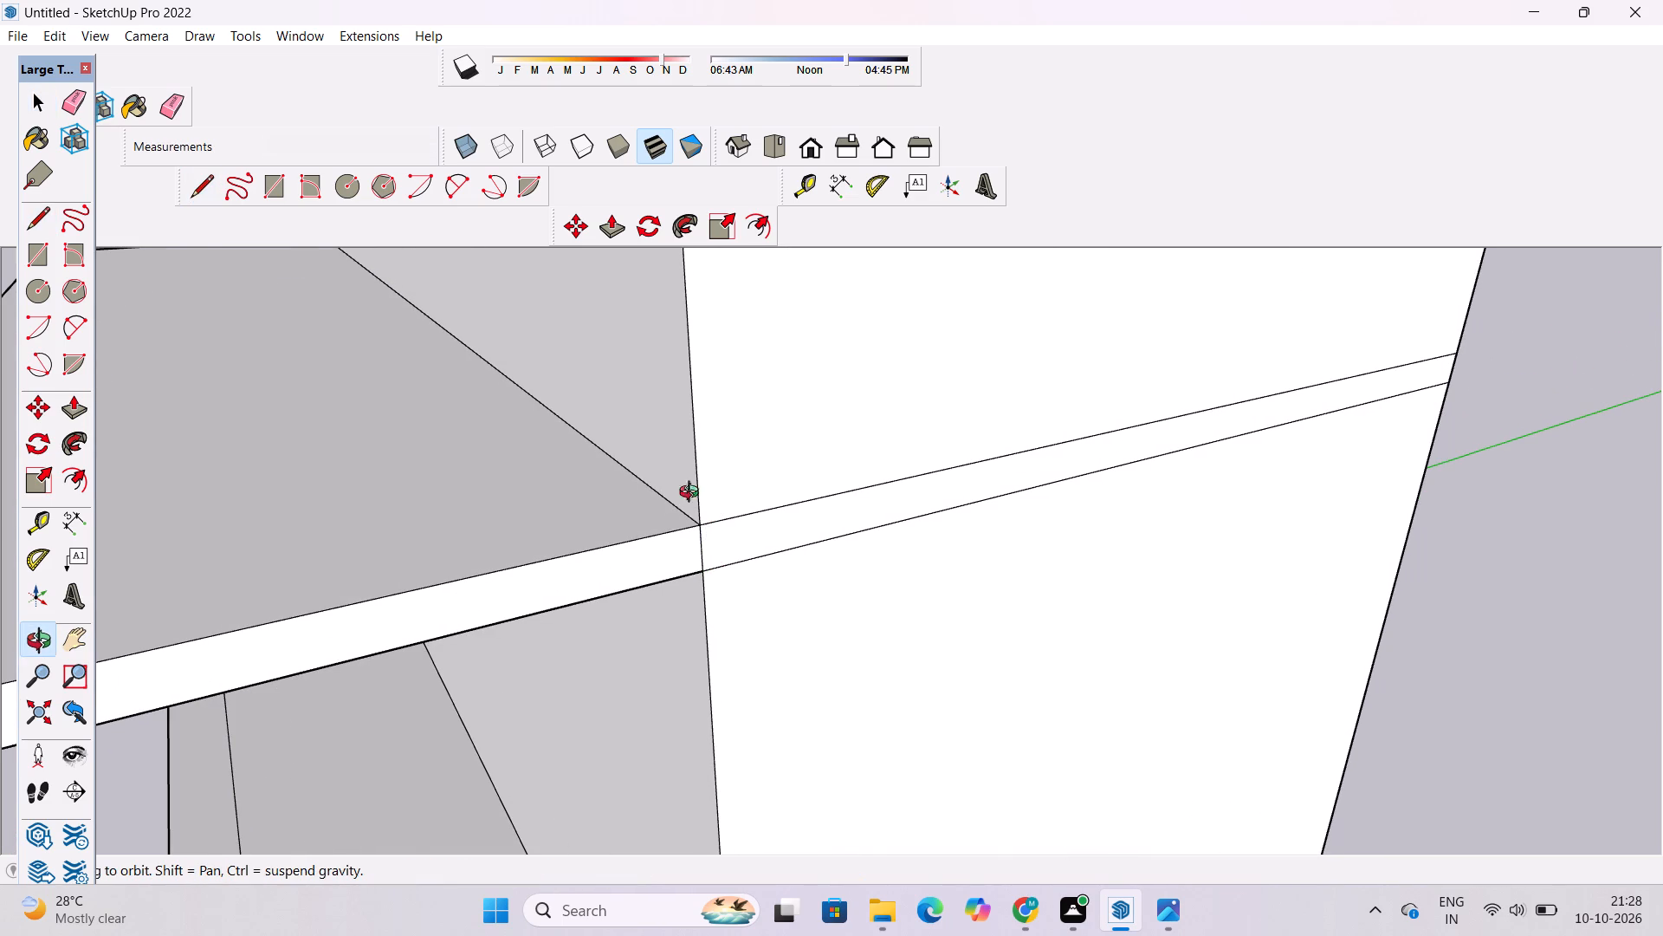
scroll(653, 419, down, 13)
drag(468, 549, 843, 538)
scroll(822, 512, down, 6)
shift+drag(729, 517, 716, 502)
drag(697, 496, 902, 543)
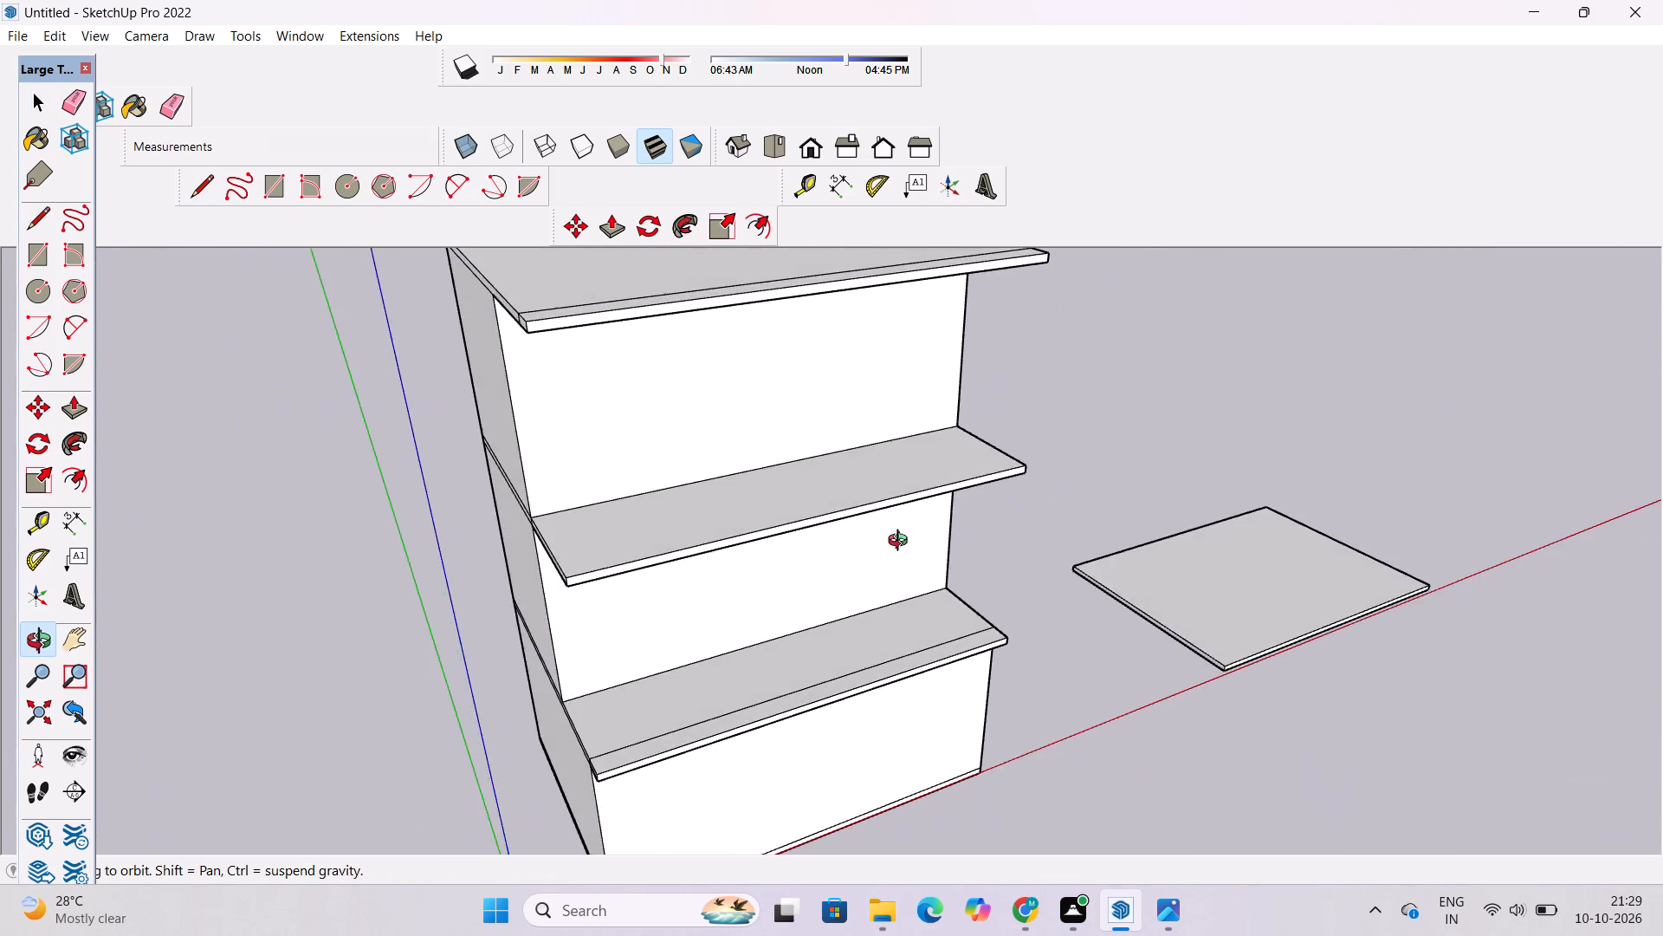
scroll(779, 502, down, 5)
shift+drag(768, 499, 787, 576)
drag(524, 615, 695, 618)
shift+drag(707, 599, 698, 590)
scroll(752, 426, up, 2)
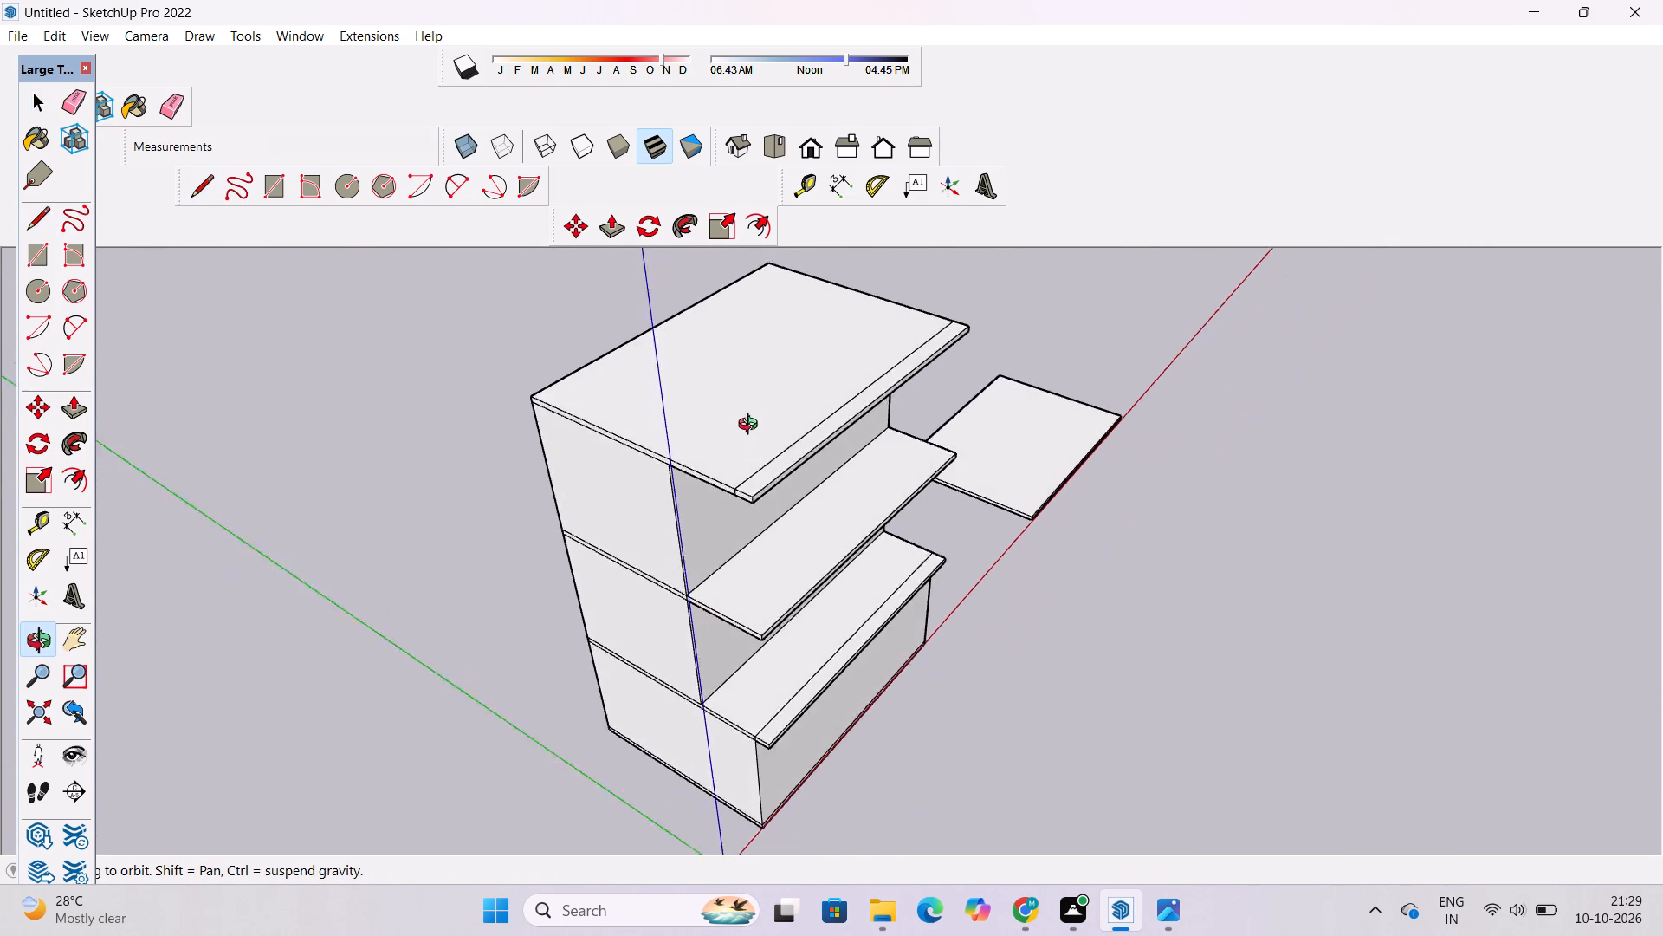
scroll(752, 426, up, 3)
shift+drag(674, 473, 705, 528)
shift+drag(706, 531, 760, 529)
drag(760, 529, 737, 534)
drag(737, 534, 708, 535)
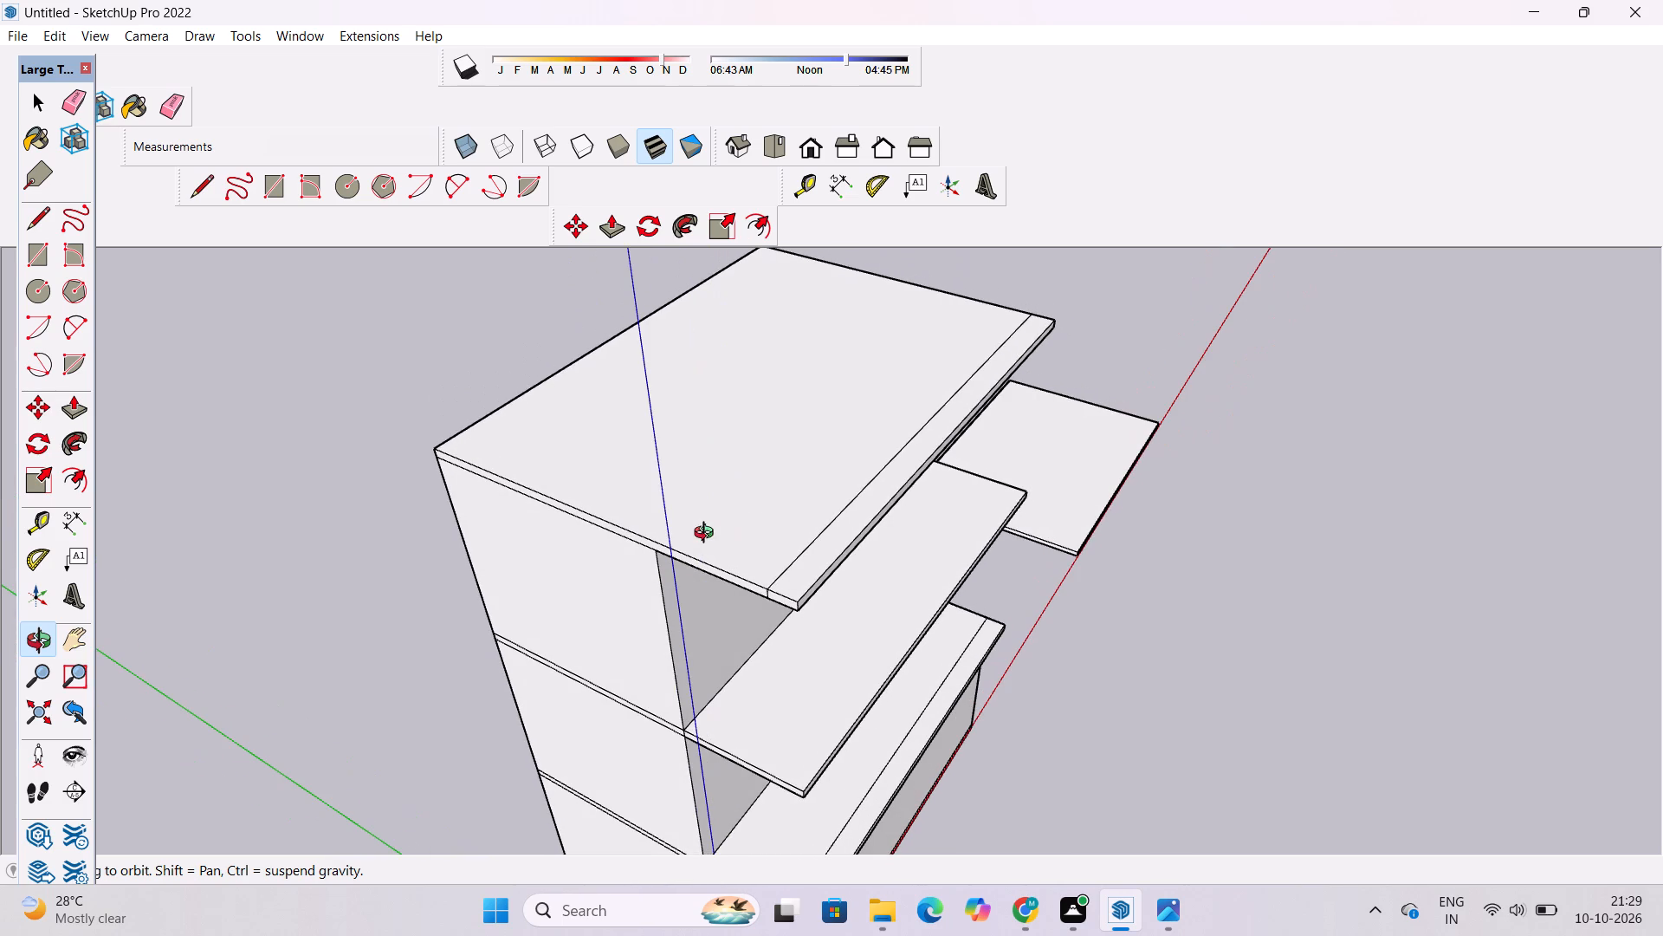
scroll(707, 527, down, 3)
drag(806, 542, 624, 523)
drag(758, 574, 693, 514)
drag(693, 513, 622, 509)
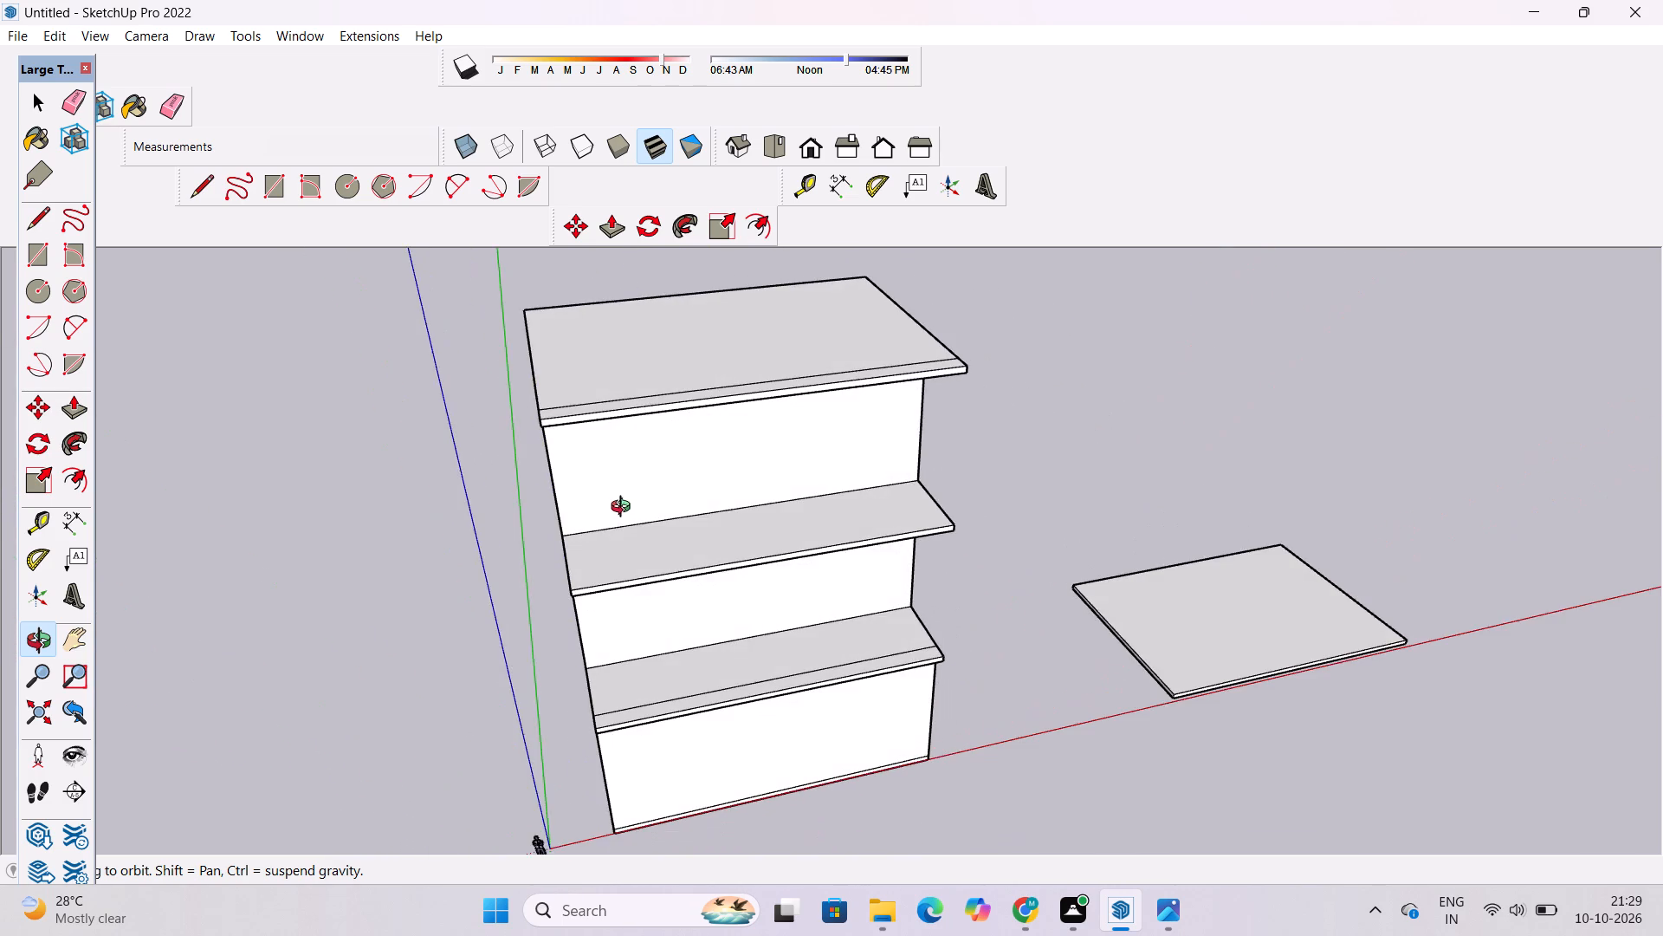
drag(624, 509, 582, 506)
drag(621, 508, 611, 522)
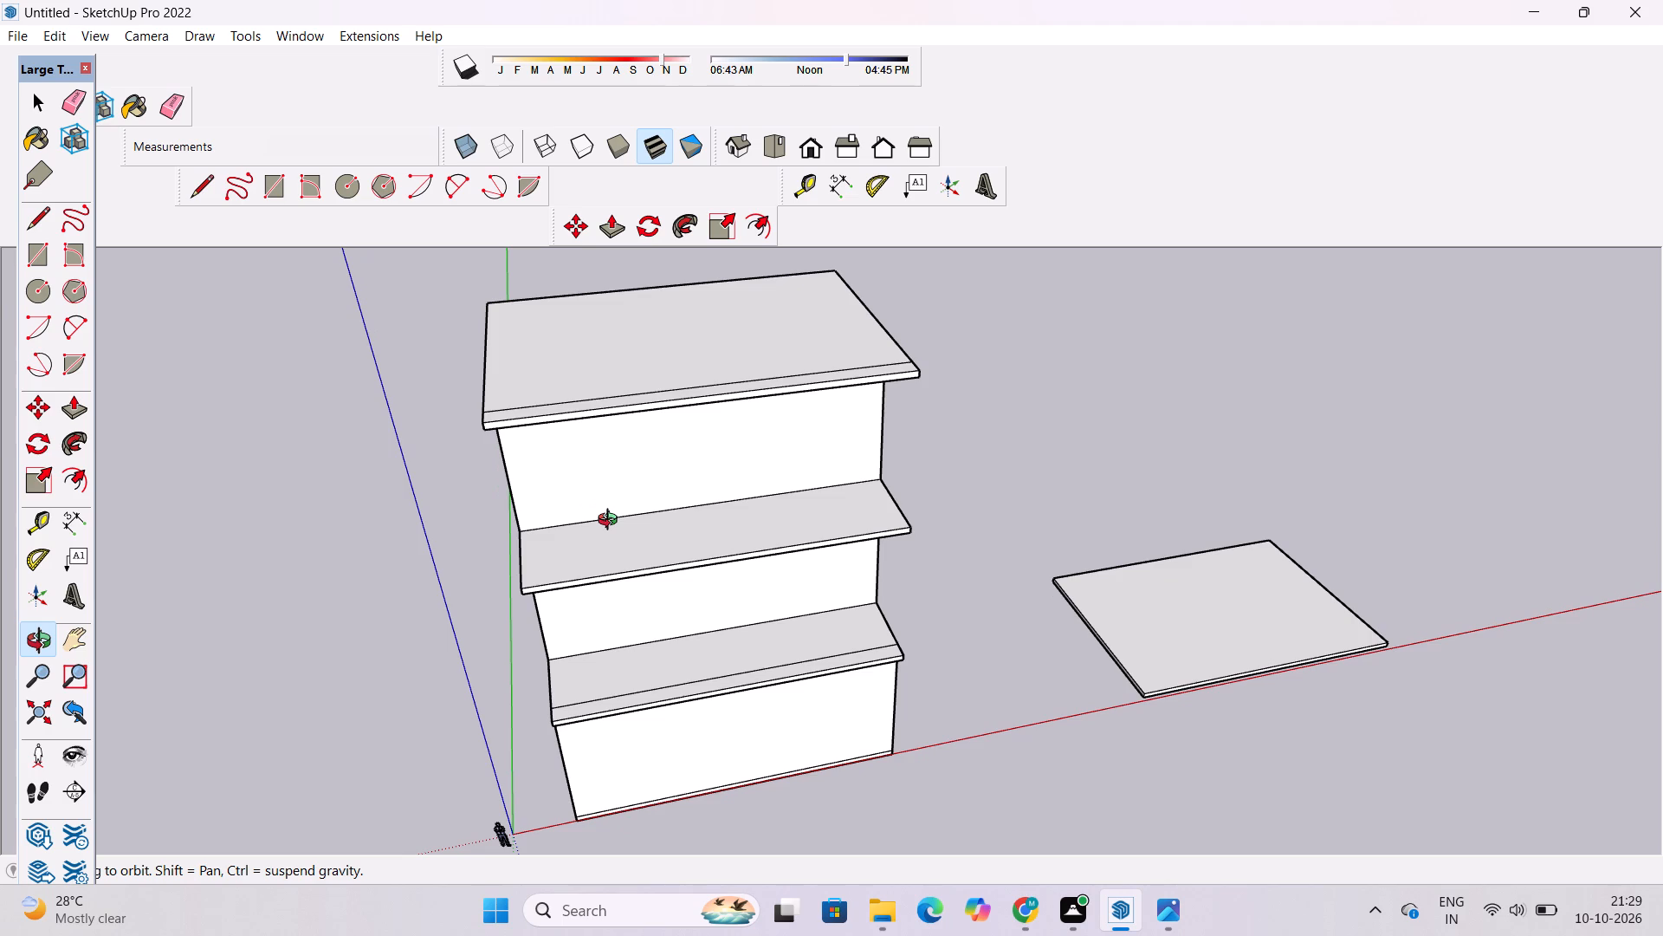
scroll(615, 517, down, 4)
shift+drag(615, 517, 595, 515)
drag(592, 556, 592, 510)
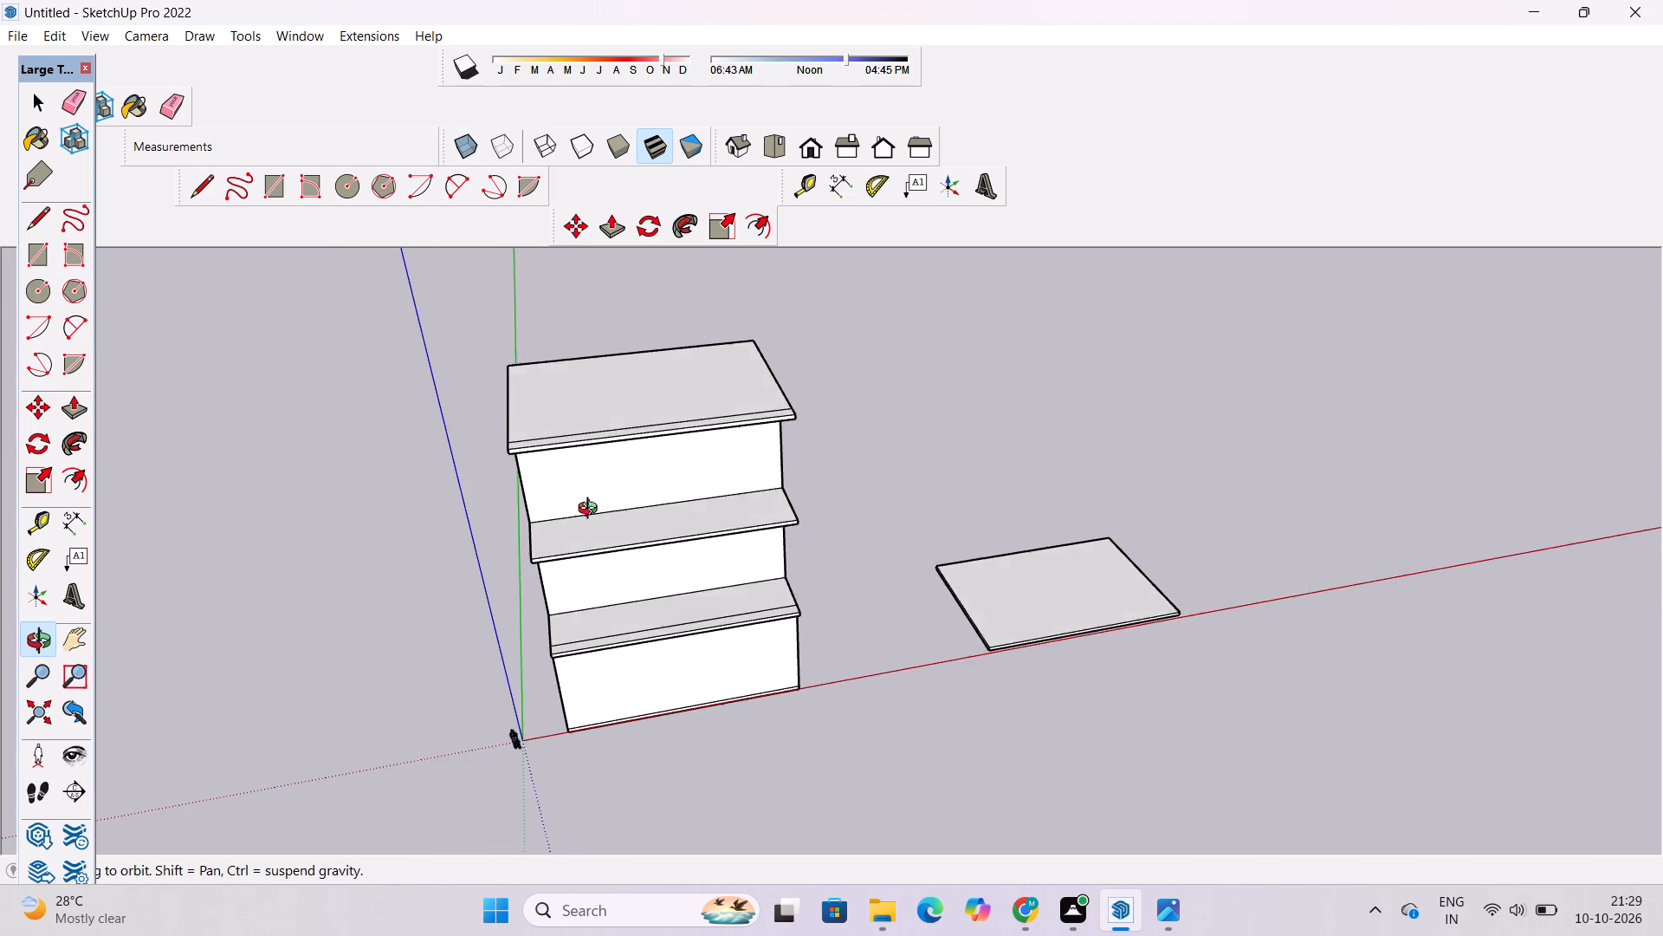
drag(592, 510, 592, 503)
drag(592, 601, 611, 513)
drag(611, 529, 663, 670)
Place a guide 1.5' inward from the lowest overhanging slab's side edge nearest the origin, parallel to that edge.
scroll(566, 585, up, 9)
shift+drag(568, 582, 573, 609)
drag(582, 614, 654, 590)
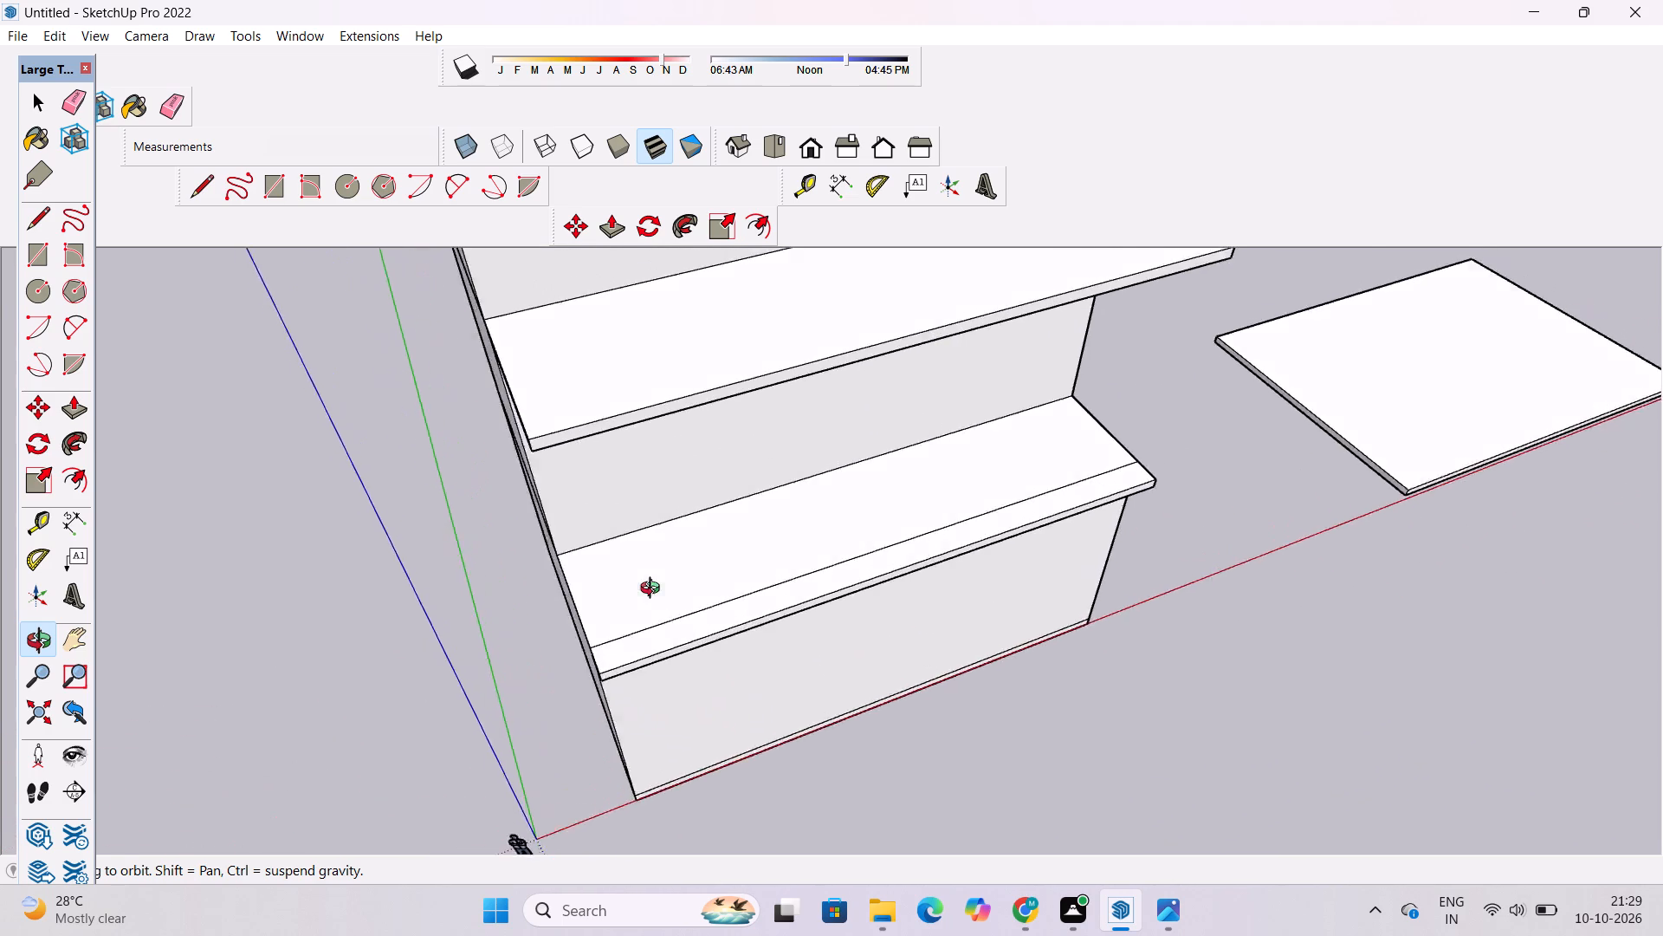
drag(654, 590, 655, 590)
scroll(623, 614, up, 5)
shift+drag(616, 615, 612, 624)
key(t)
scroll(605, 669, up, 3)
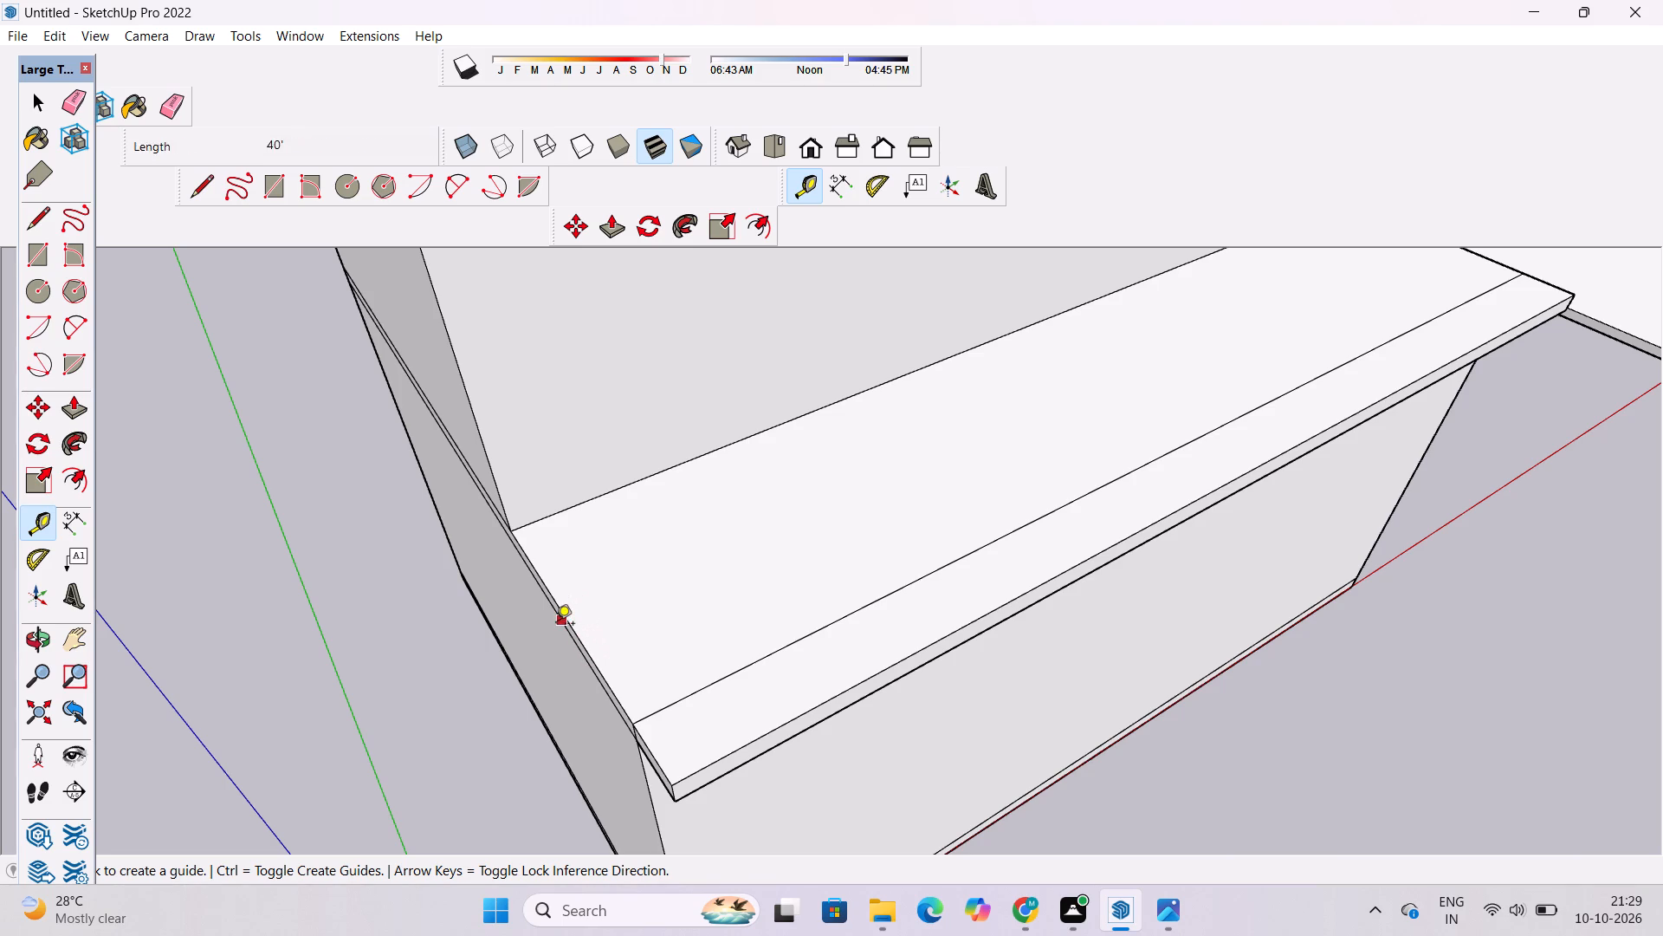
click(563, 623)
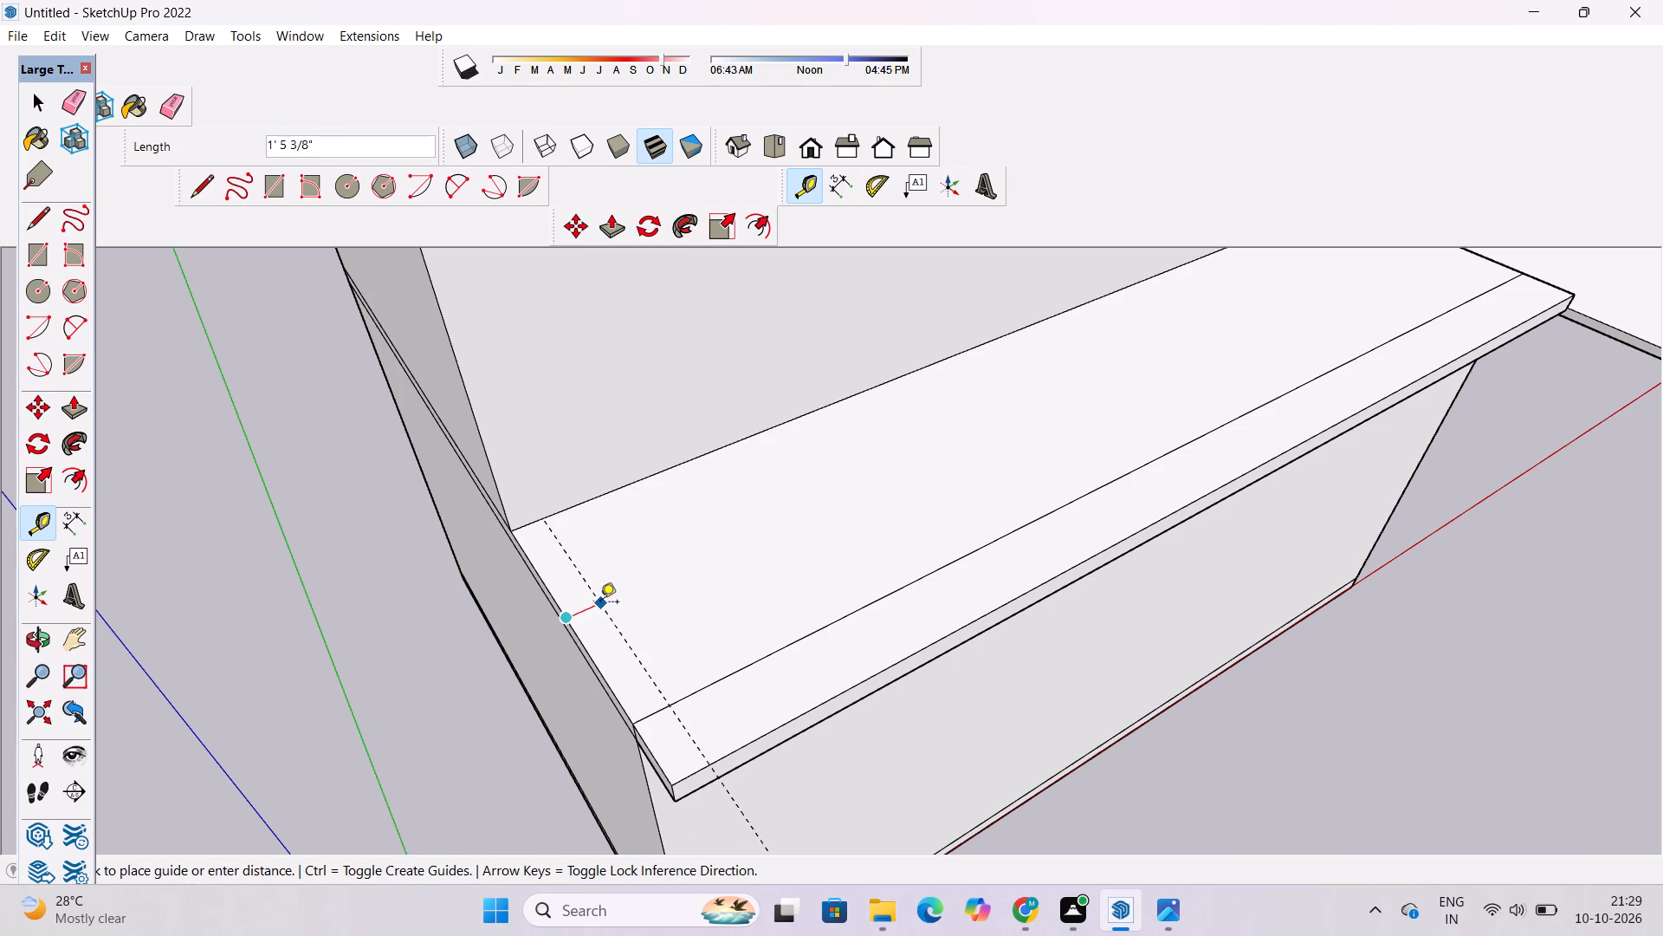
text(1.5')
key(Return)
Place a guide 1.5' inward from the middle slab's side edge nearest the origin, parallel to that edge.
scroll(600, 606, down, 6)
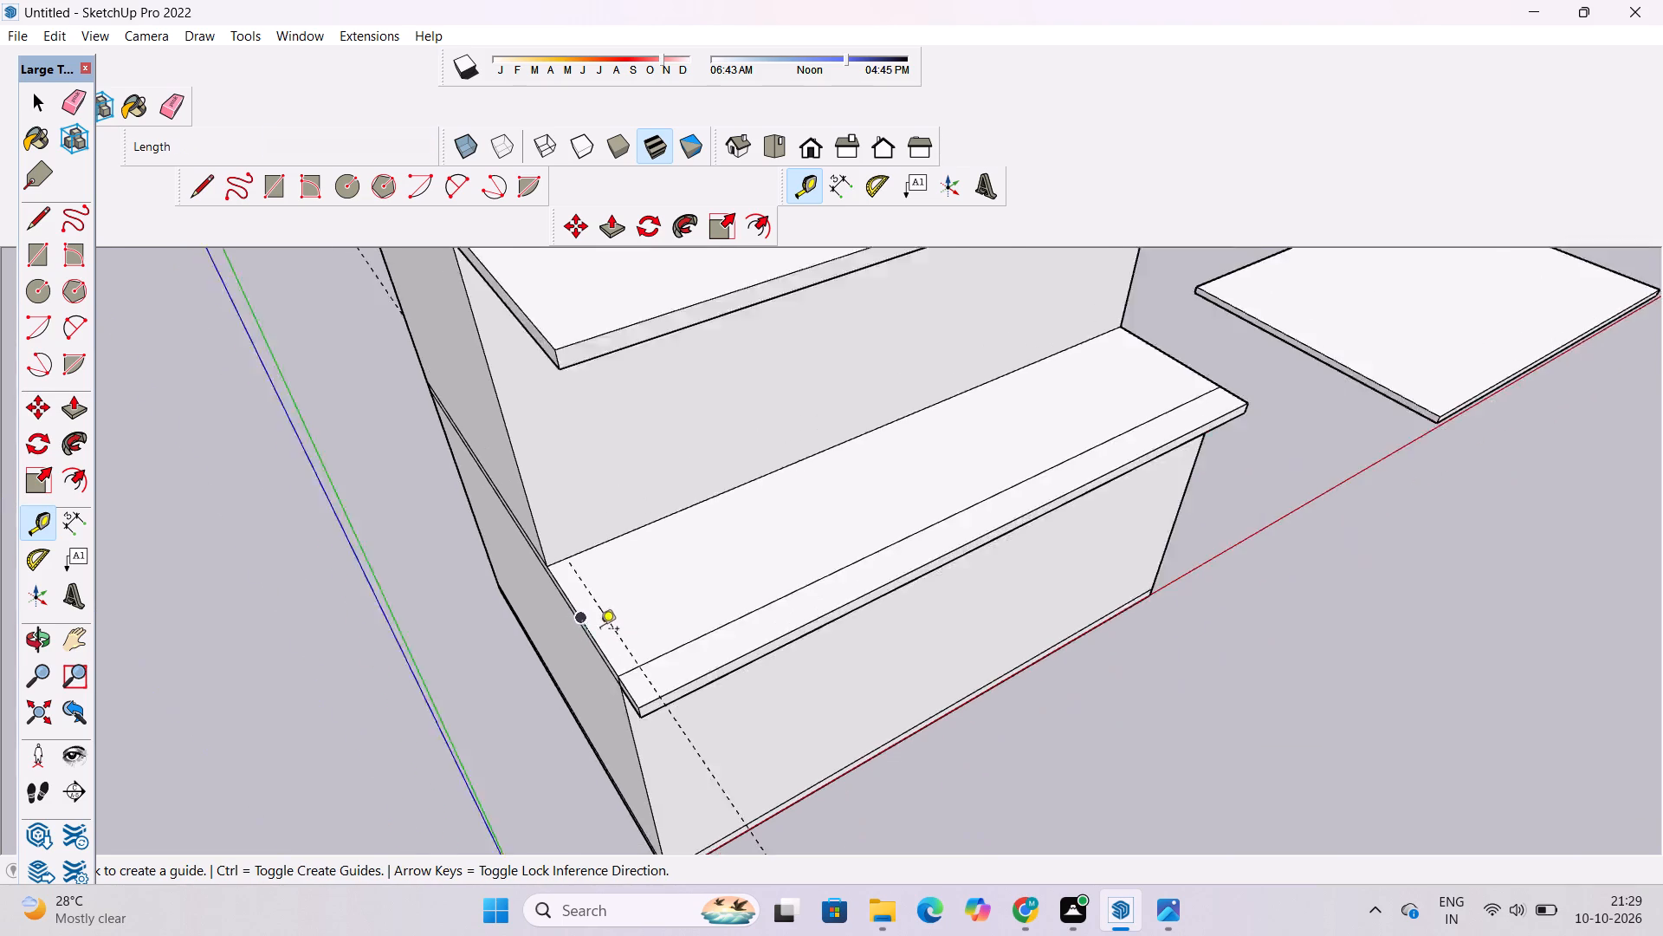
scroll(600, 630, down, 6)
scroll(554, 459, up, 5)
click(538, 456)
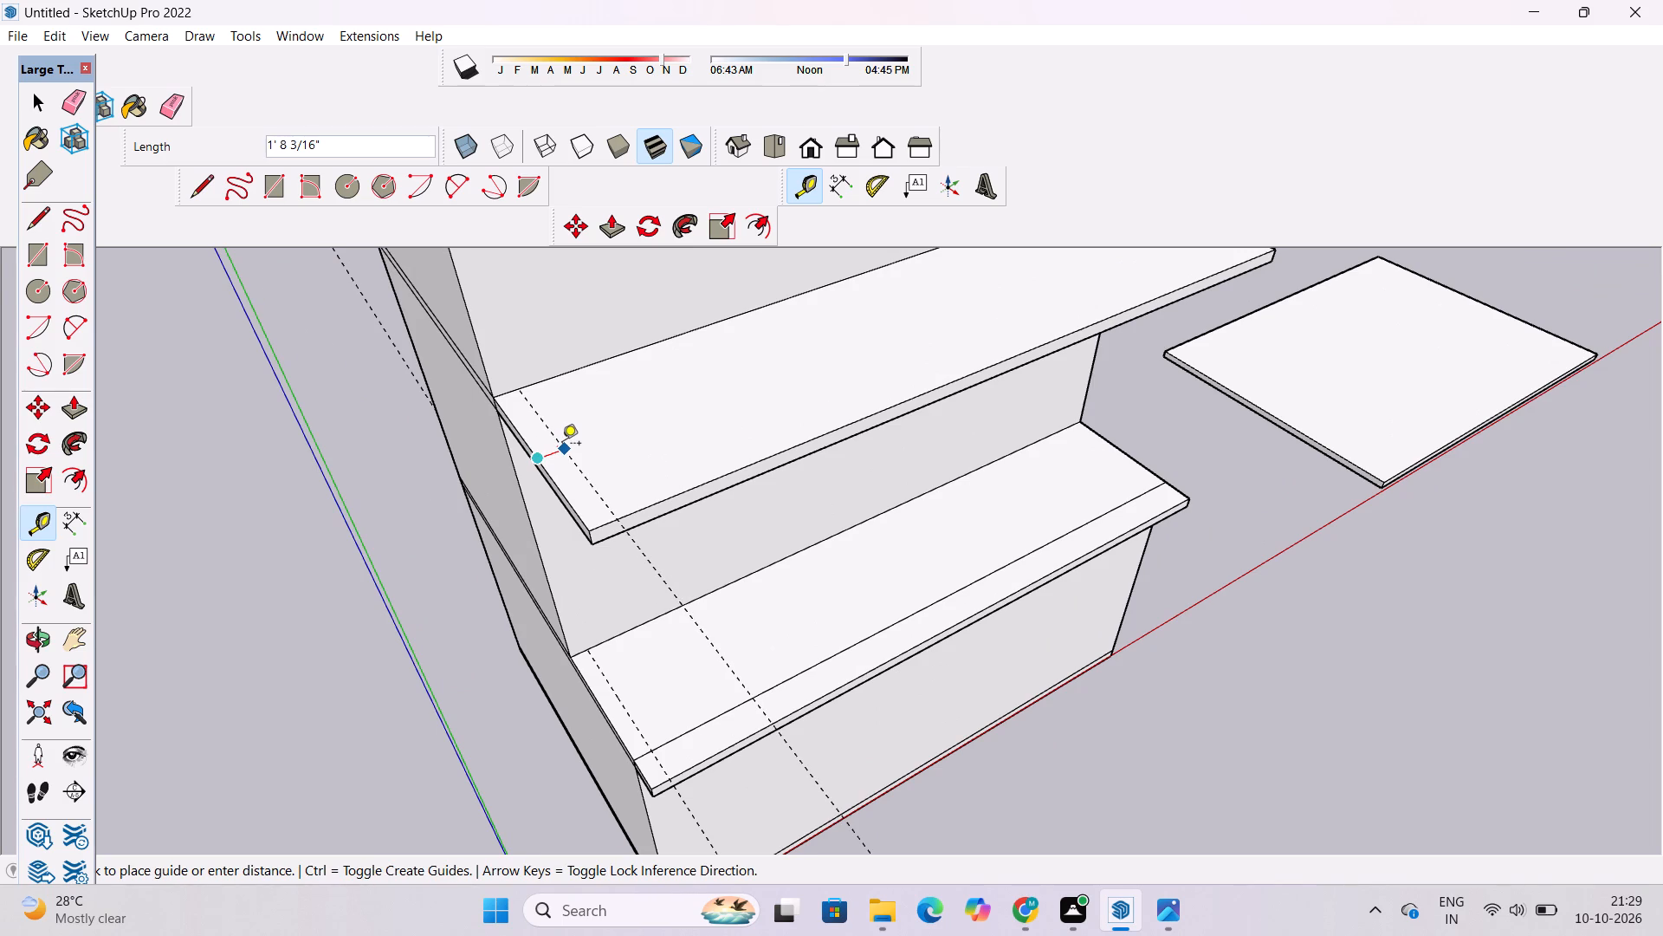
text(1.5')
key(Return)
Examine how the new side guides lie on the lower and middle slabs relative to the top slab, from above and the side.
scroll(577, 497, down, 13)
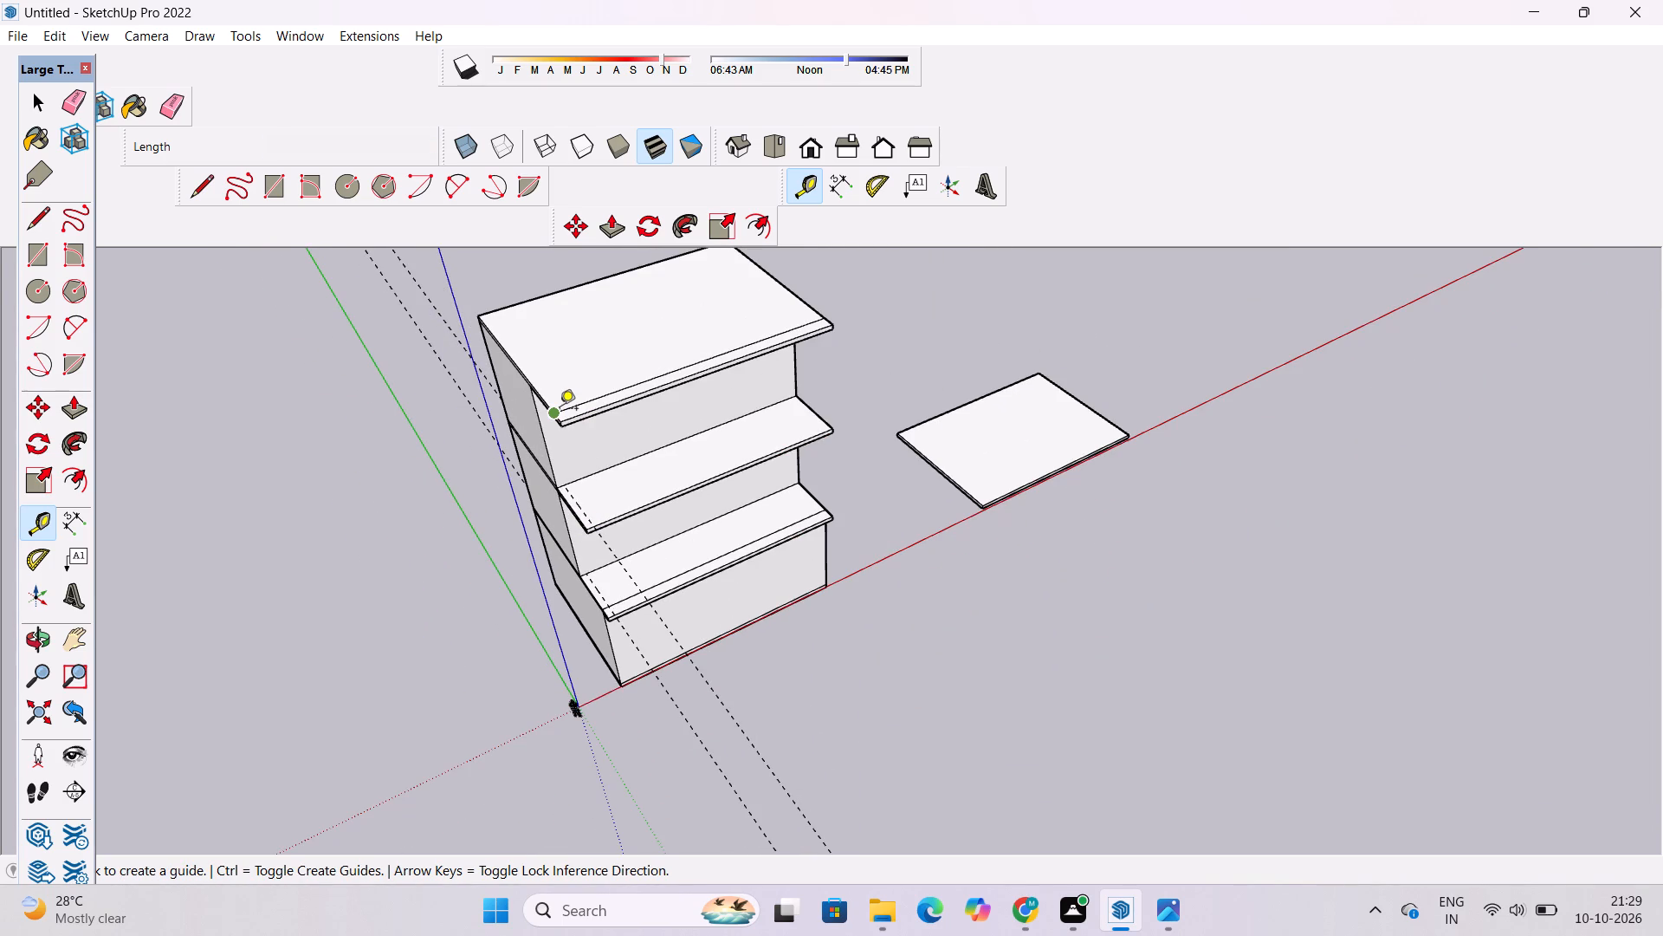
key(o)
scroll(536, 495, up, 4)
shift+drag(557, 498, 548, 509)
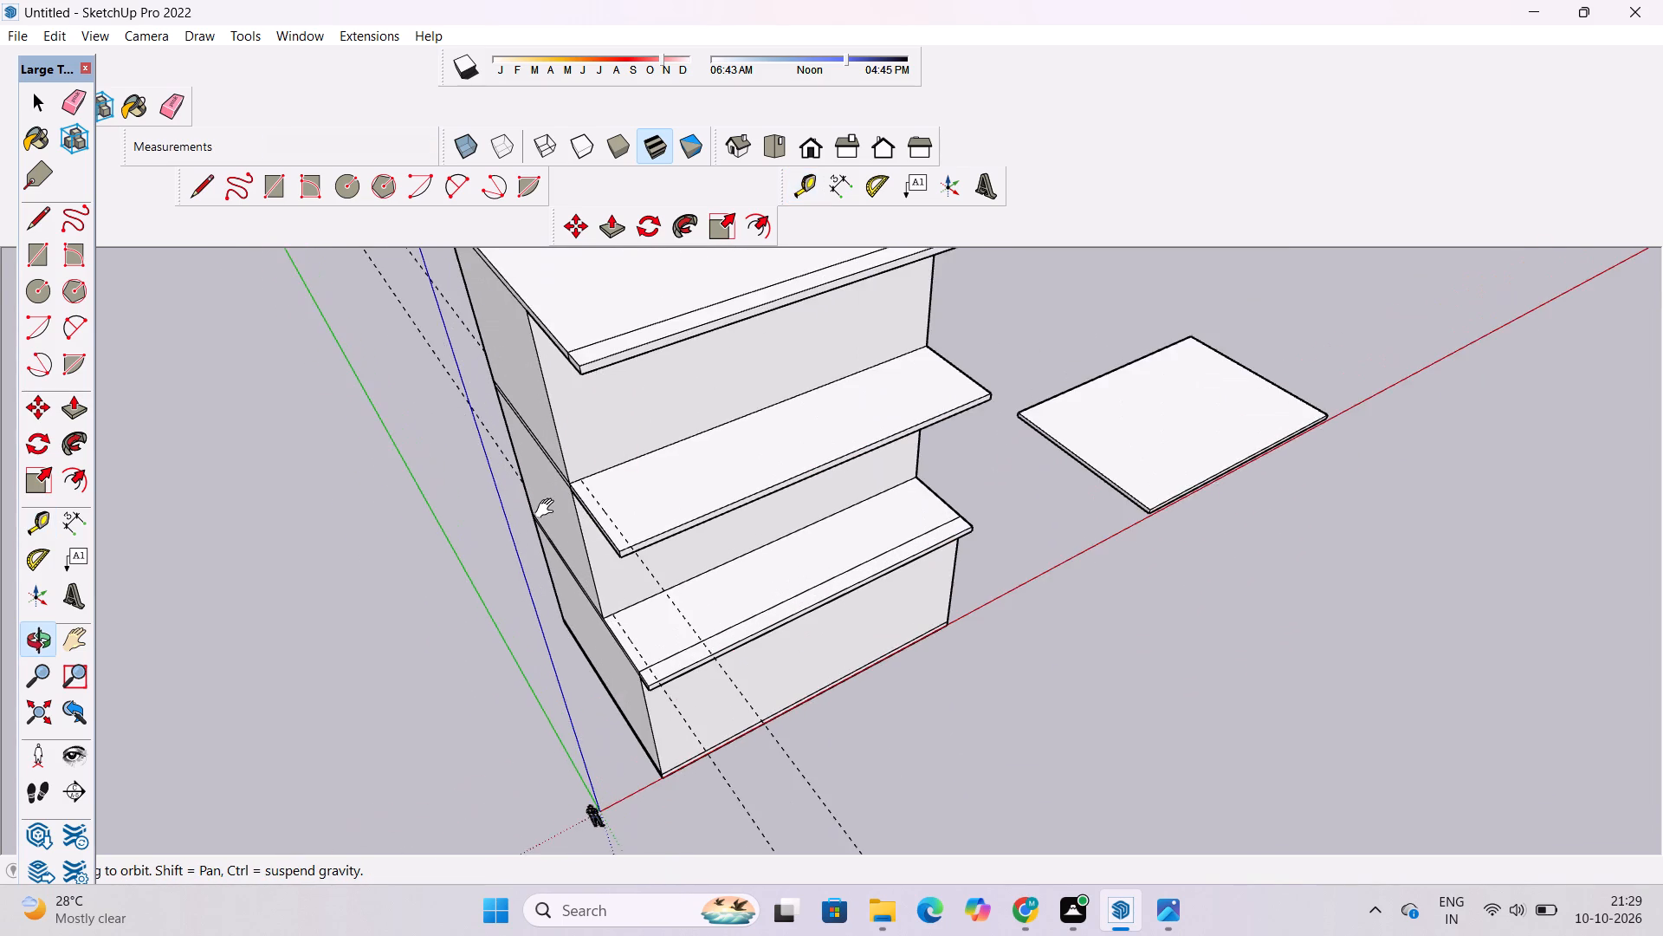
shift+drag(548, 509, 530, 528)
shift+drag(530, 528, 535, 485)
scroll(539, 471, up, 3)
scroll(539, 470, down, 3)
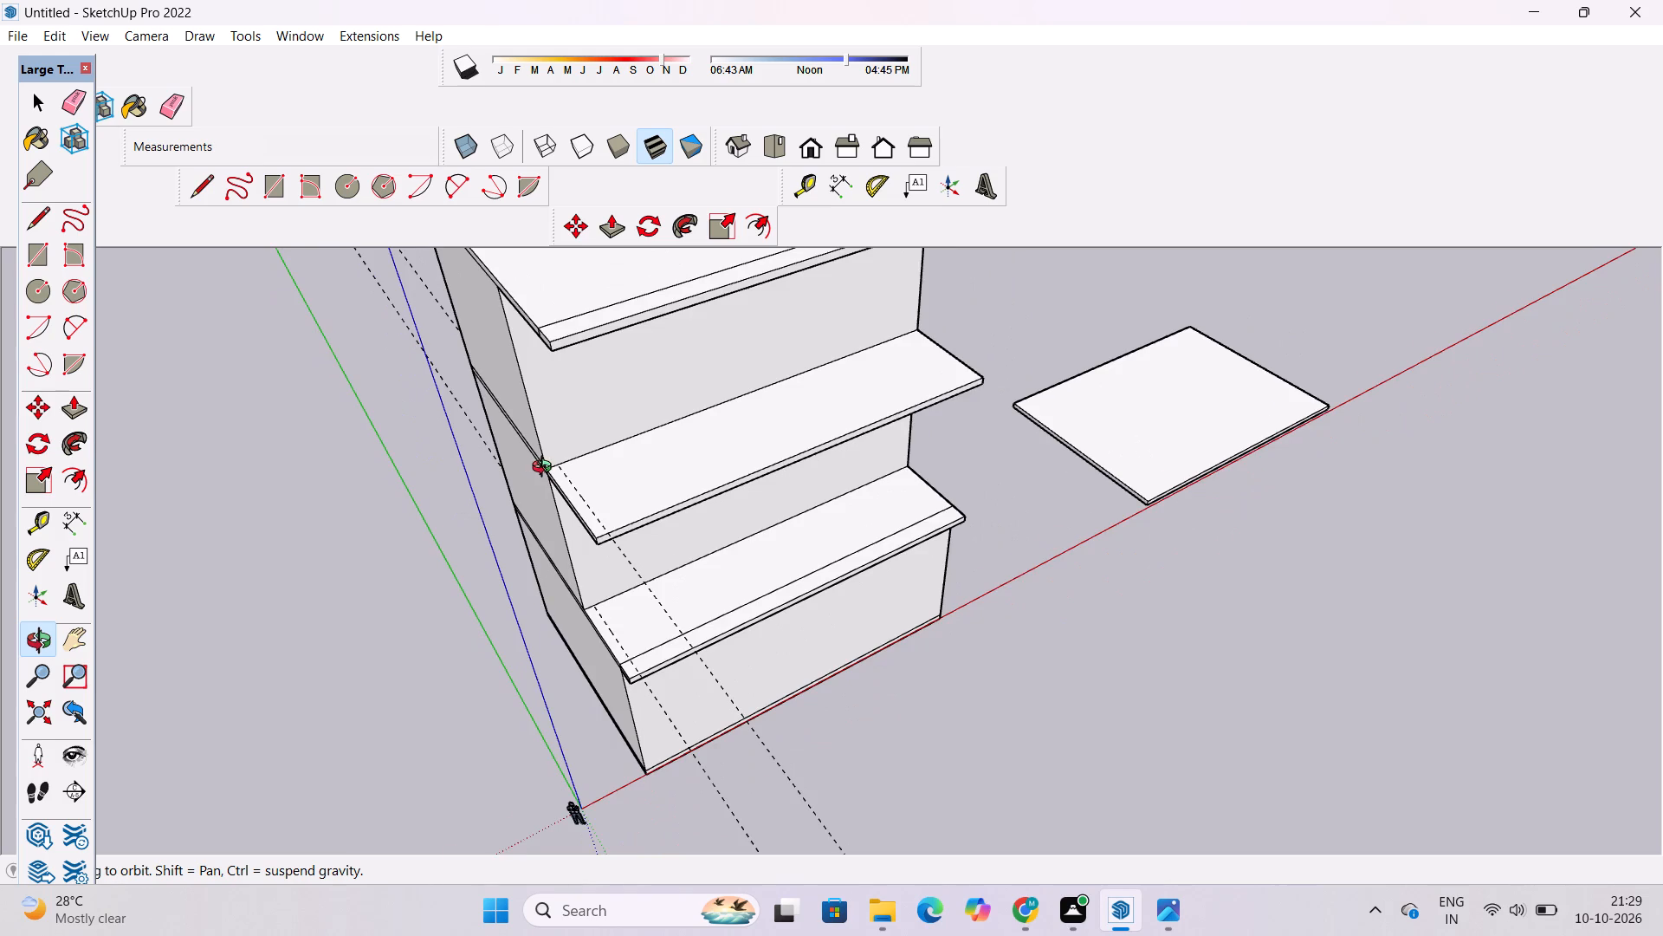
scroll(546, 469, down, 4)
shift+drag(573, 452, 591, 523)
shift+scroll(589, 543, up, 8)
shift+drag(586, 546, 559, 504)
shift+scroll(553, 500, down, 4)
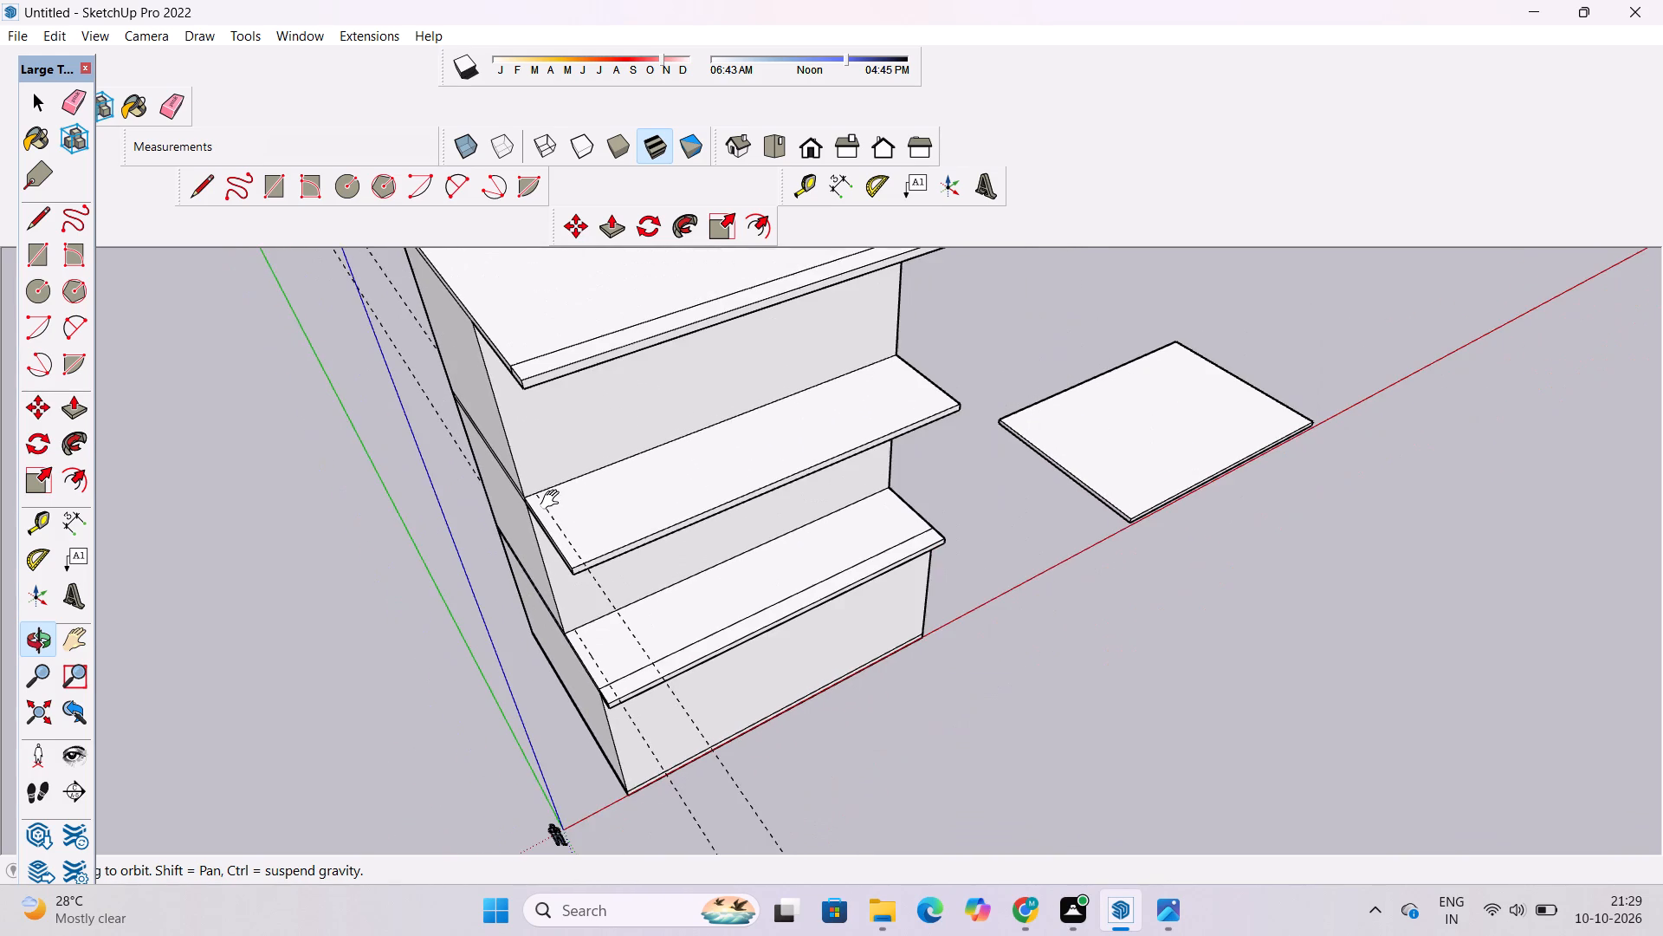
shift+scroll(553, 500, down, 1)
shift+drag(553, 500, 546, 517)
shift+scroll(546, 518, down, 4)
shift+scroll(546, 549, up, 8)
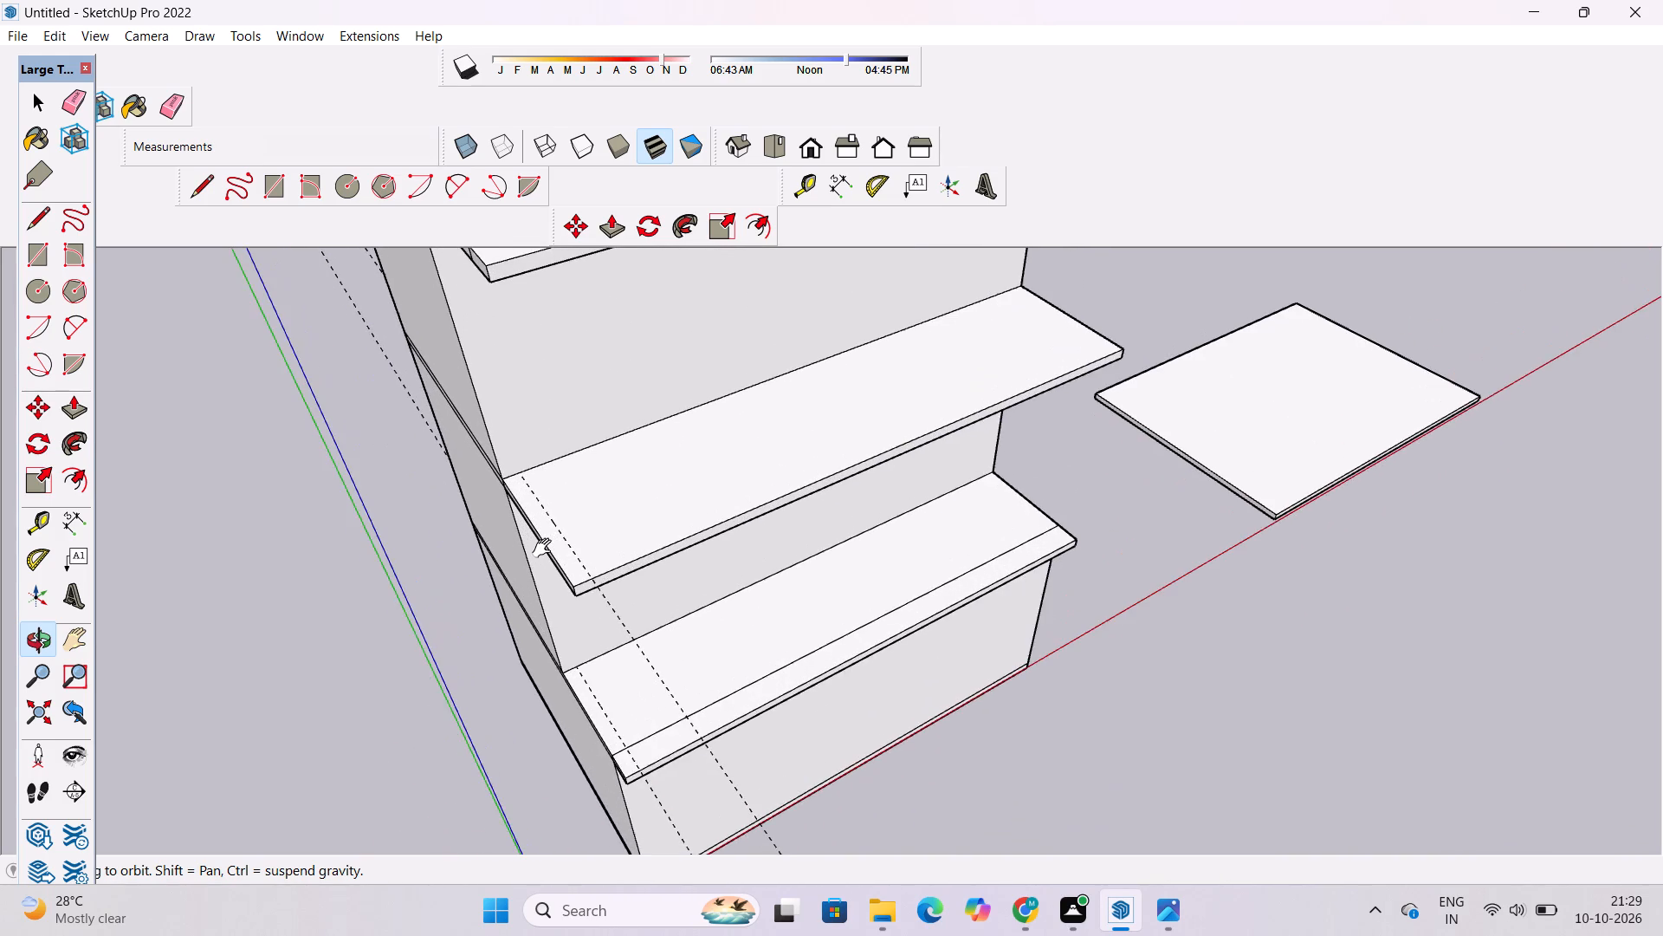
shift+scroll(546, 549, up, 4)
shift+scroll(546, 549, down, 6)
shift+drag(576, 540, 565, 638)
shift+scroll(540, 582, down, 7)
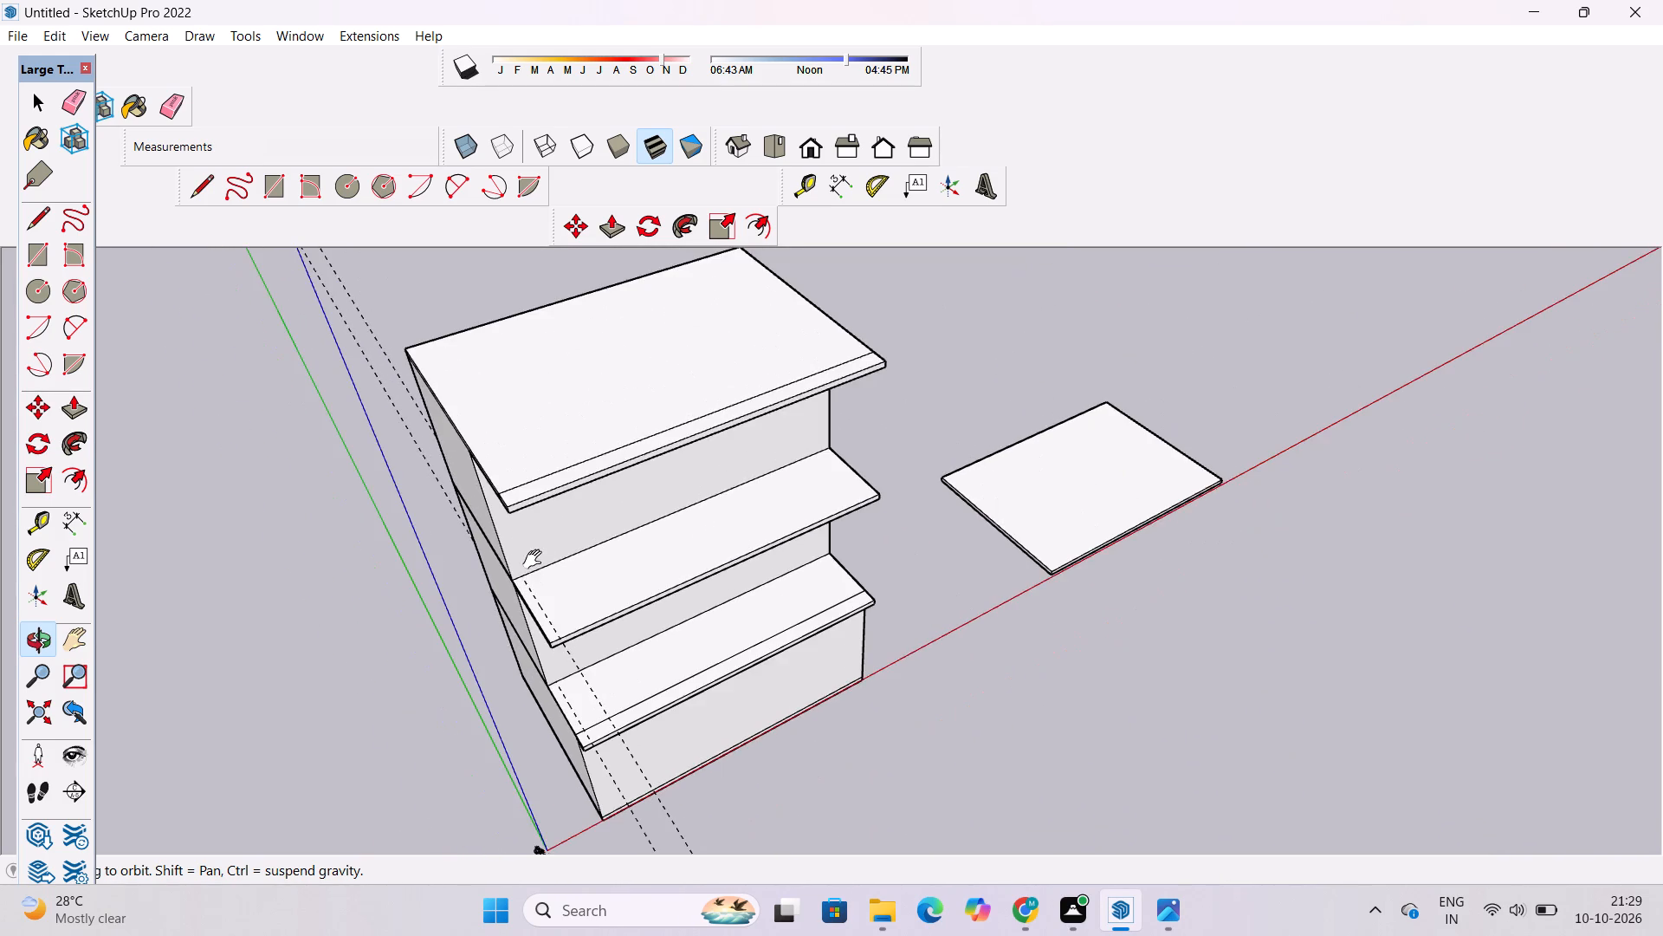
shift+drag(532, 569, 520, 621)
shift+scroll(509, 556, up, 8)
shift+drag(493, 564, 518, 521)
shift+scroll(506, 518, up, 3)
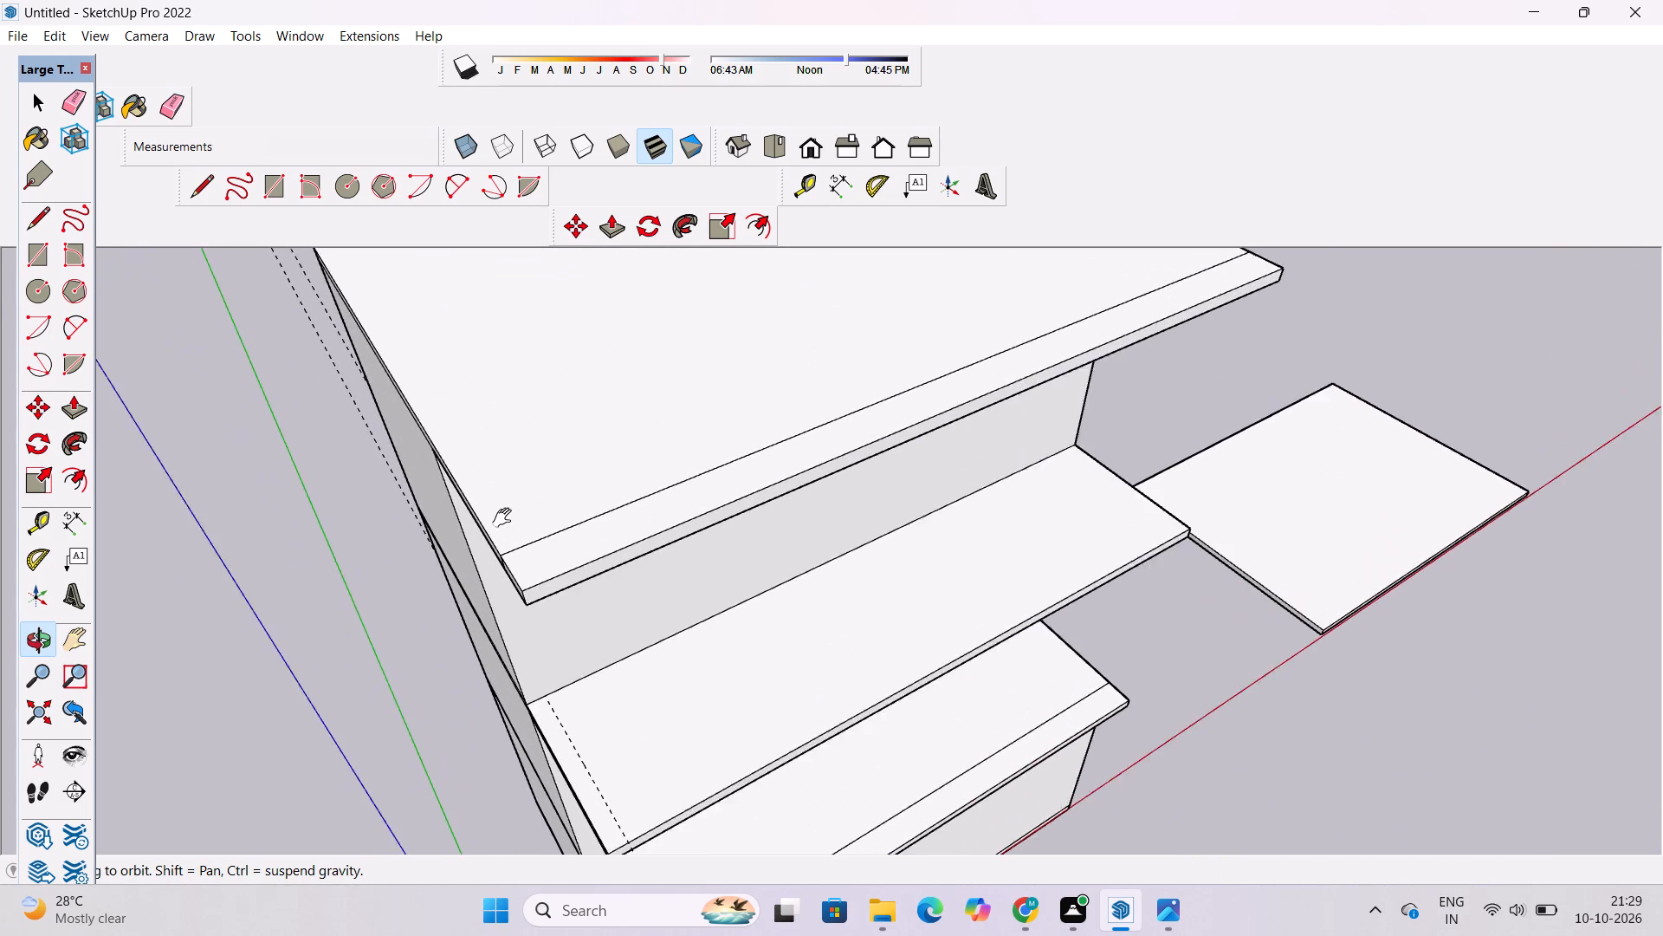
shift+scroll(506, 518, up, 1)
shift+scroll(504, 518, down, 4)
shift+drag(506, 517, 526, 497)
shift+scroll(526, 497, down, 6)
shift+drag(529, 503, 531, 518)
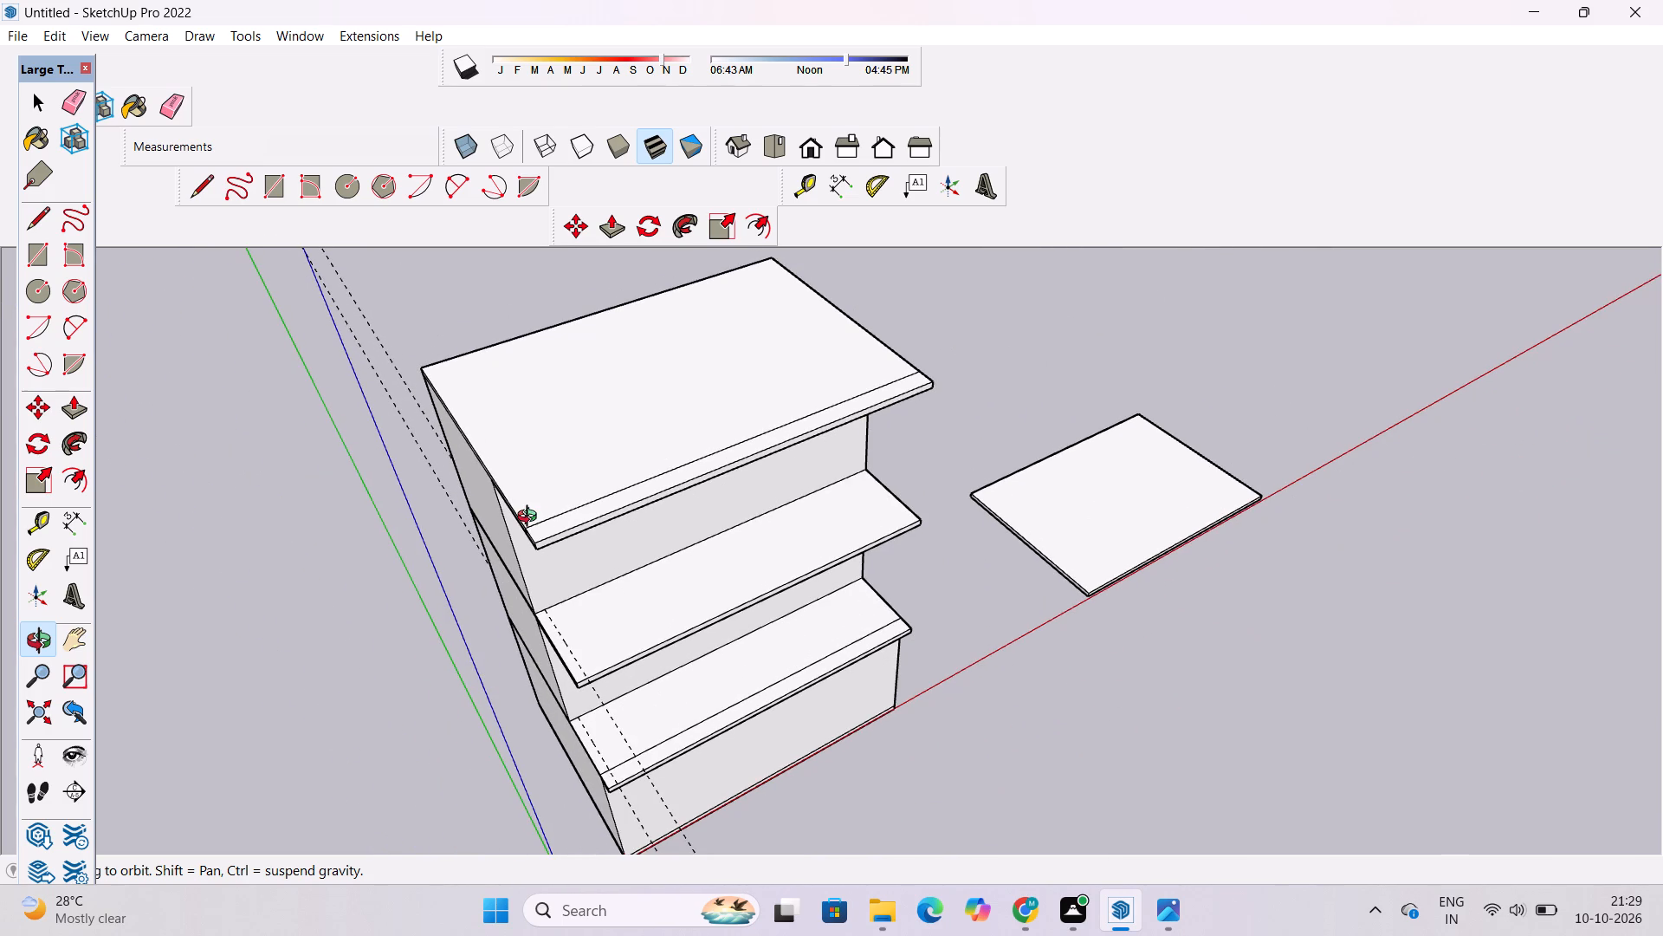
key(space)
key(o)
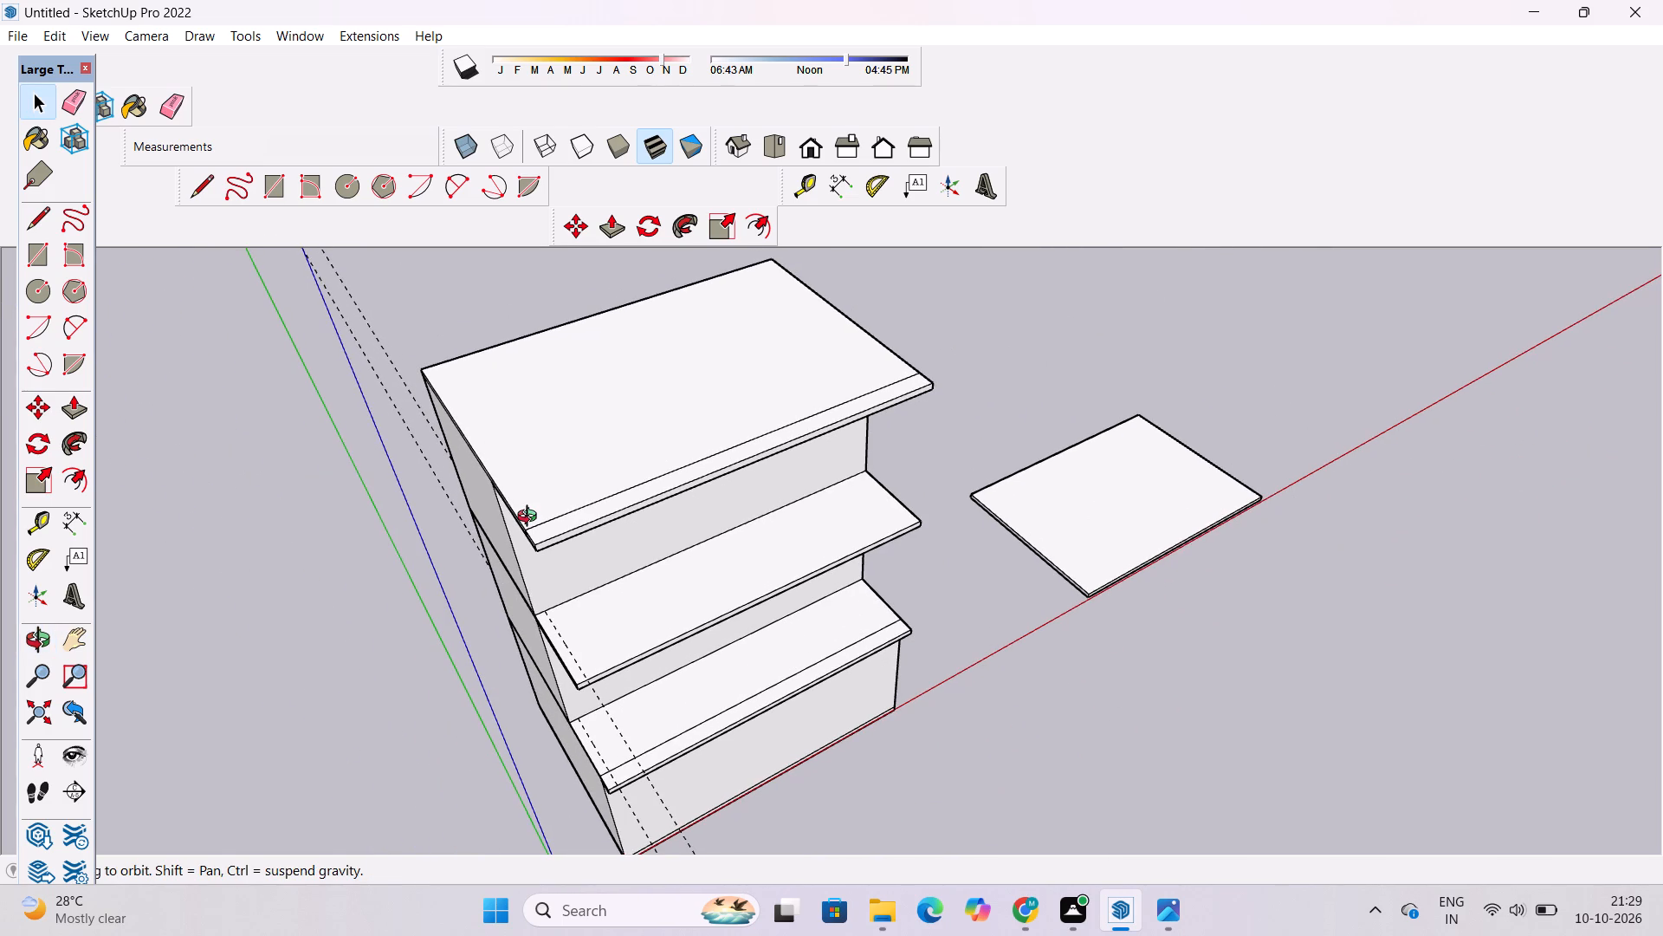
scroll(531, 518, down, 3)
shift+drag(548, 494, 547, 526)
drag(547, 539, 611, 578)
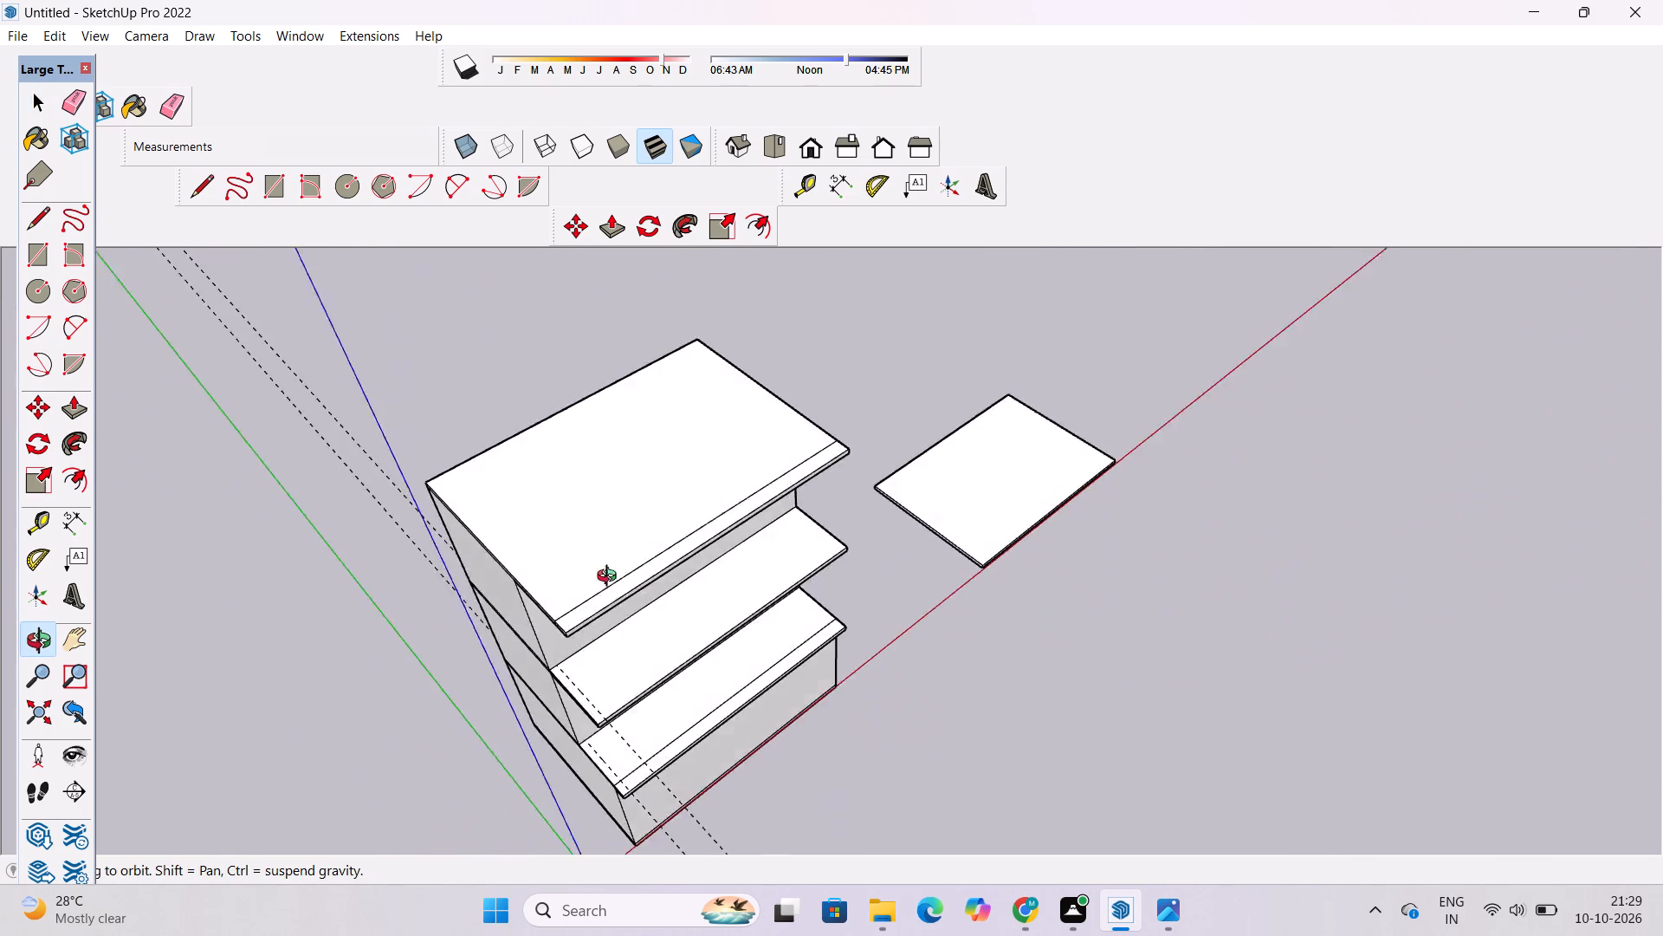
drag(611, 578, 689, 522)
drag(517, 614, 872, 374)
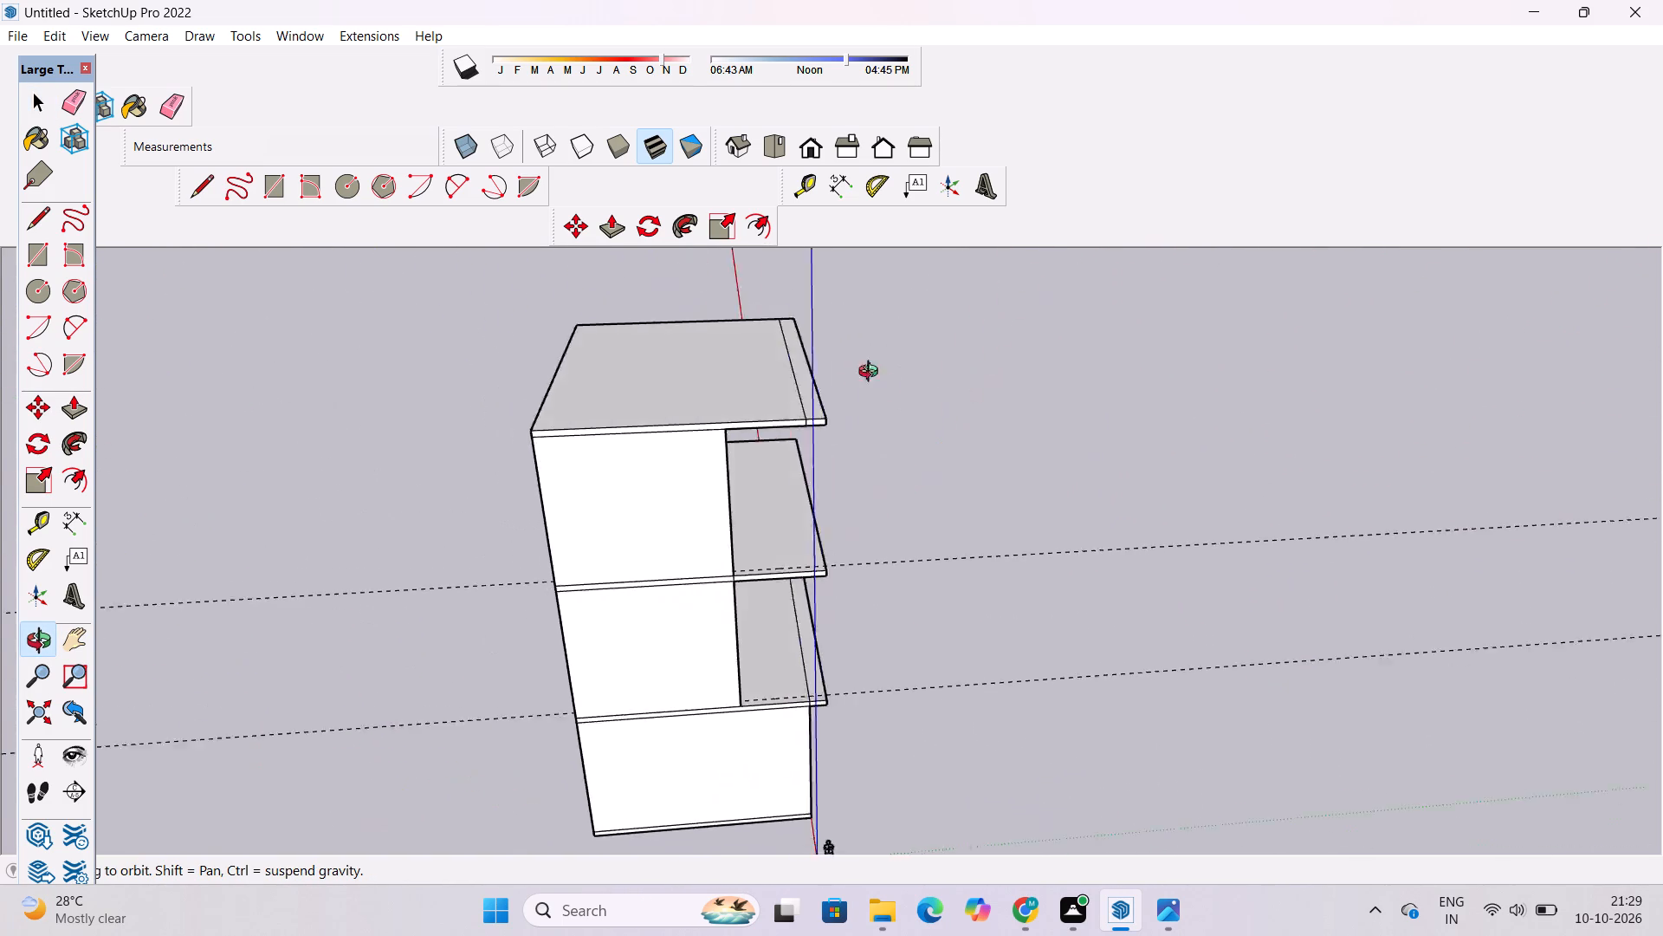
drag(872, 374, 599, 597)
scroll(679, 525, up, 4)
drag(912, 599, 793, 575)
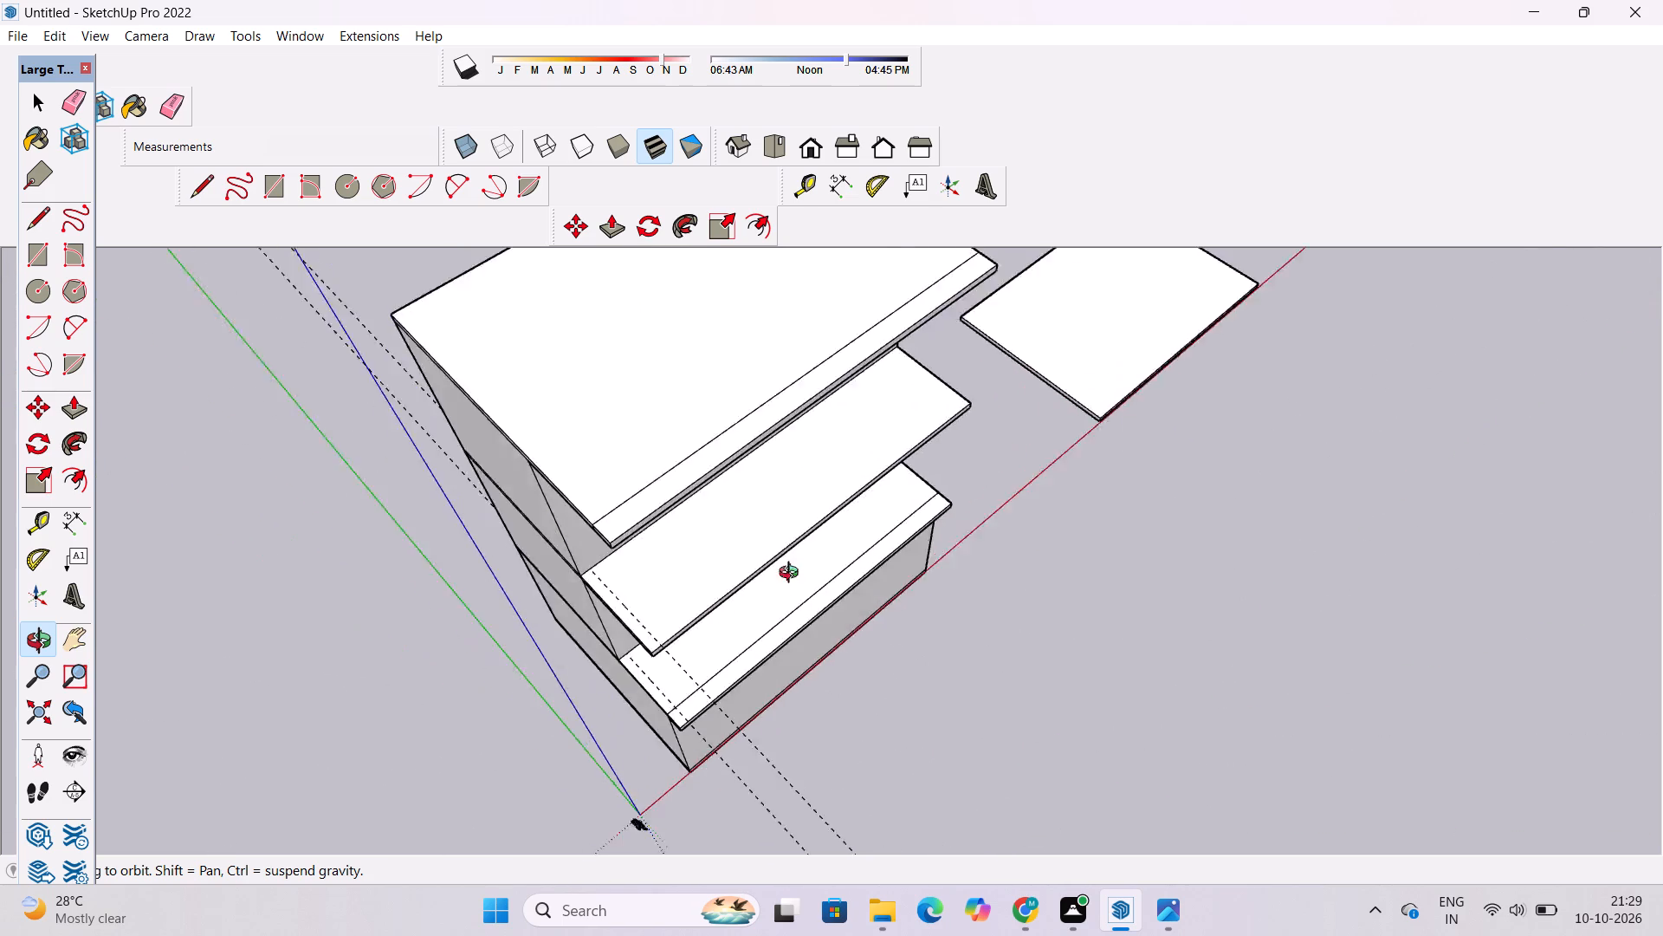
drag(793, 575, 627, 666)
drag(545, 651, 686, 634)
shift+drag(612, 688, 660, 601)
drag(647, 634, 731, 516)
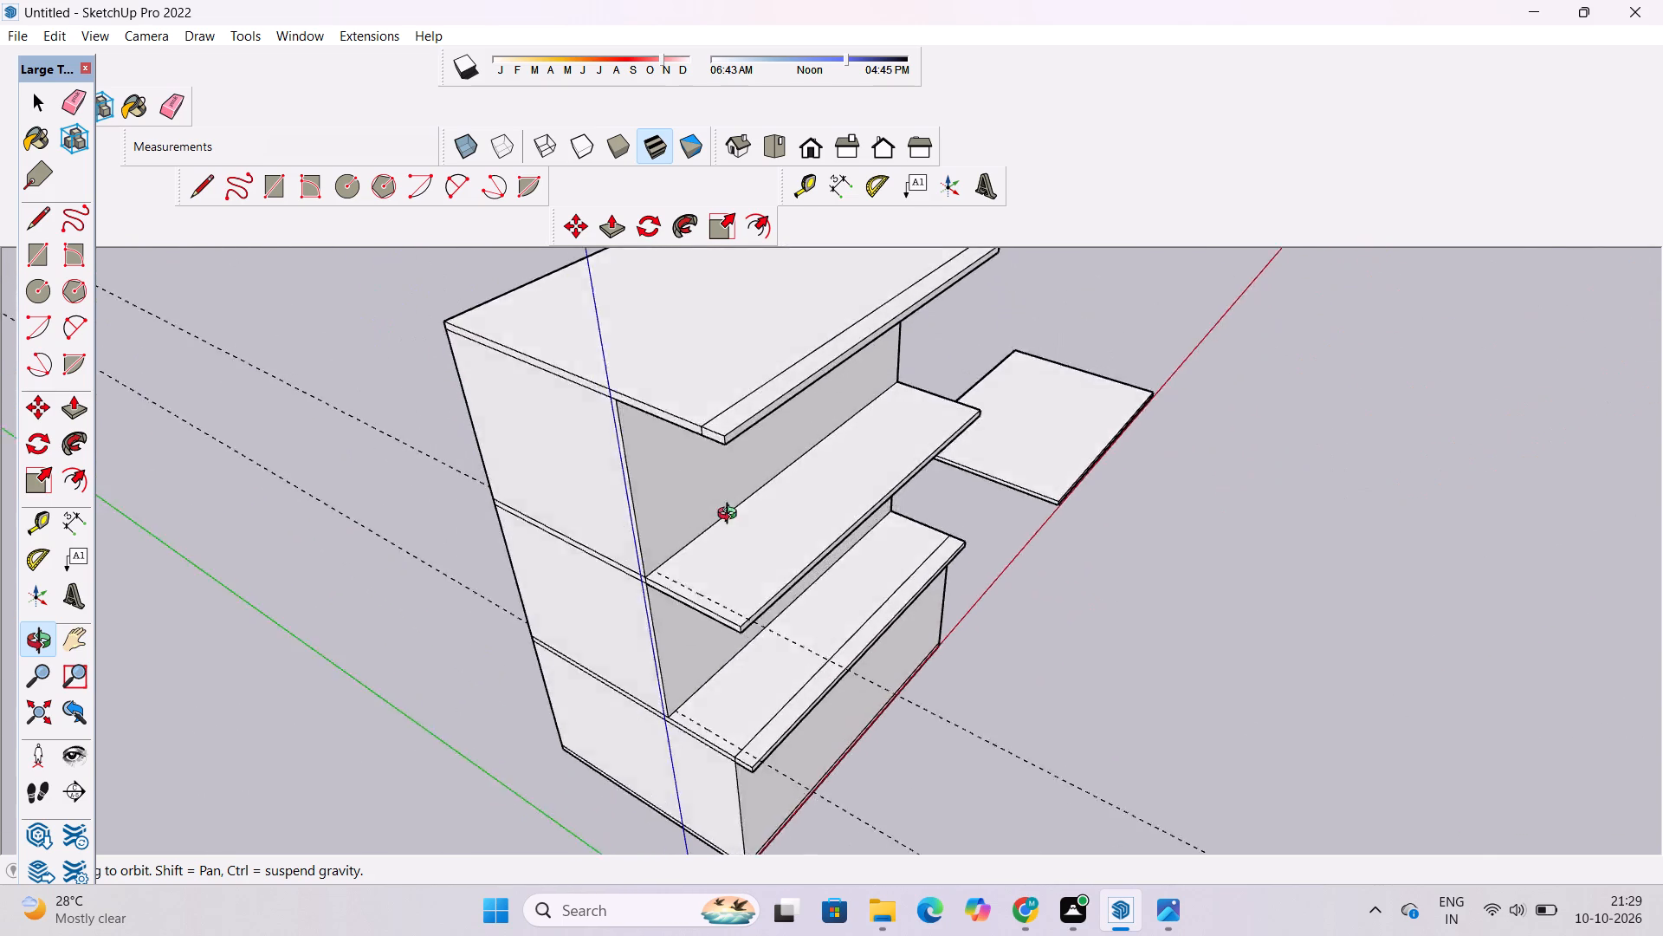
drag(731, 516, 577, 710)
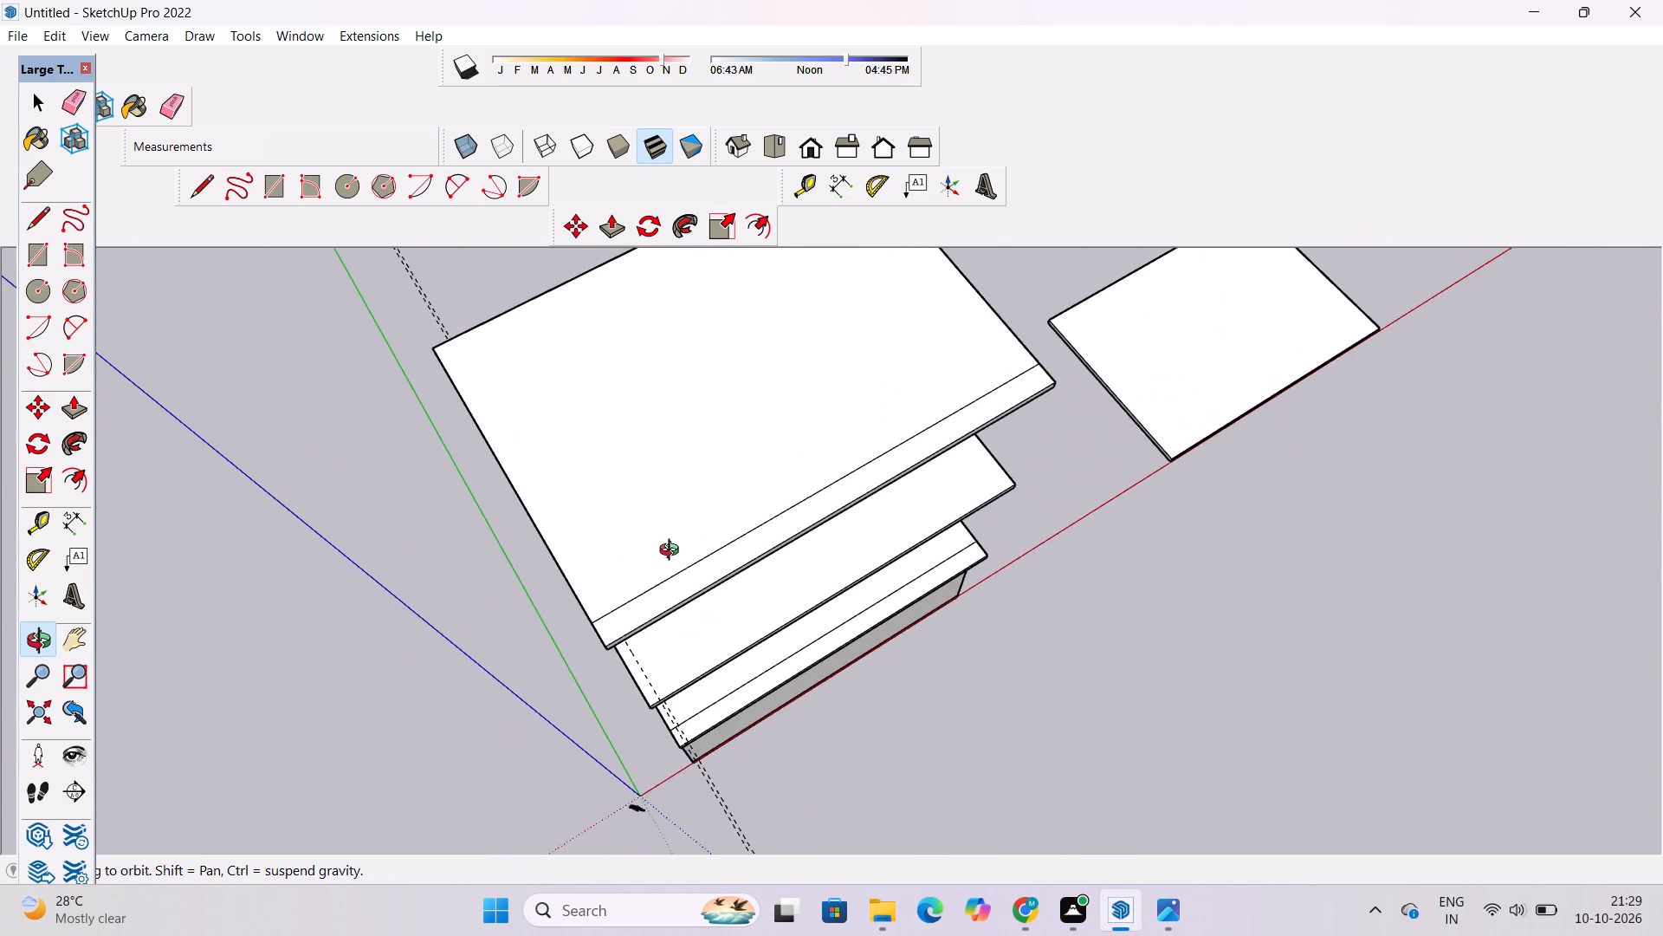
scroll(673, 549, up, 4)
shift+drag(590, 594, 700, 533)
drag(717, 610, 1187, 468)
drag(1200, 472, 1005, 575)
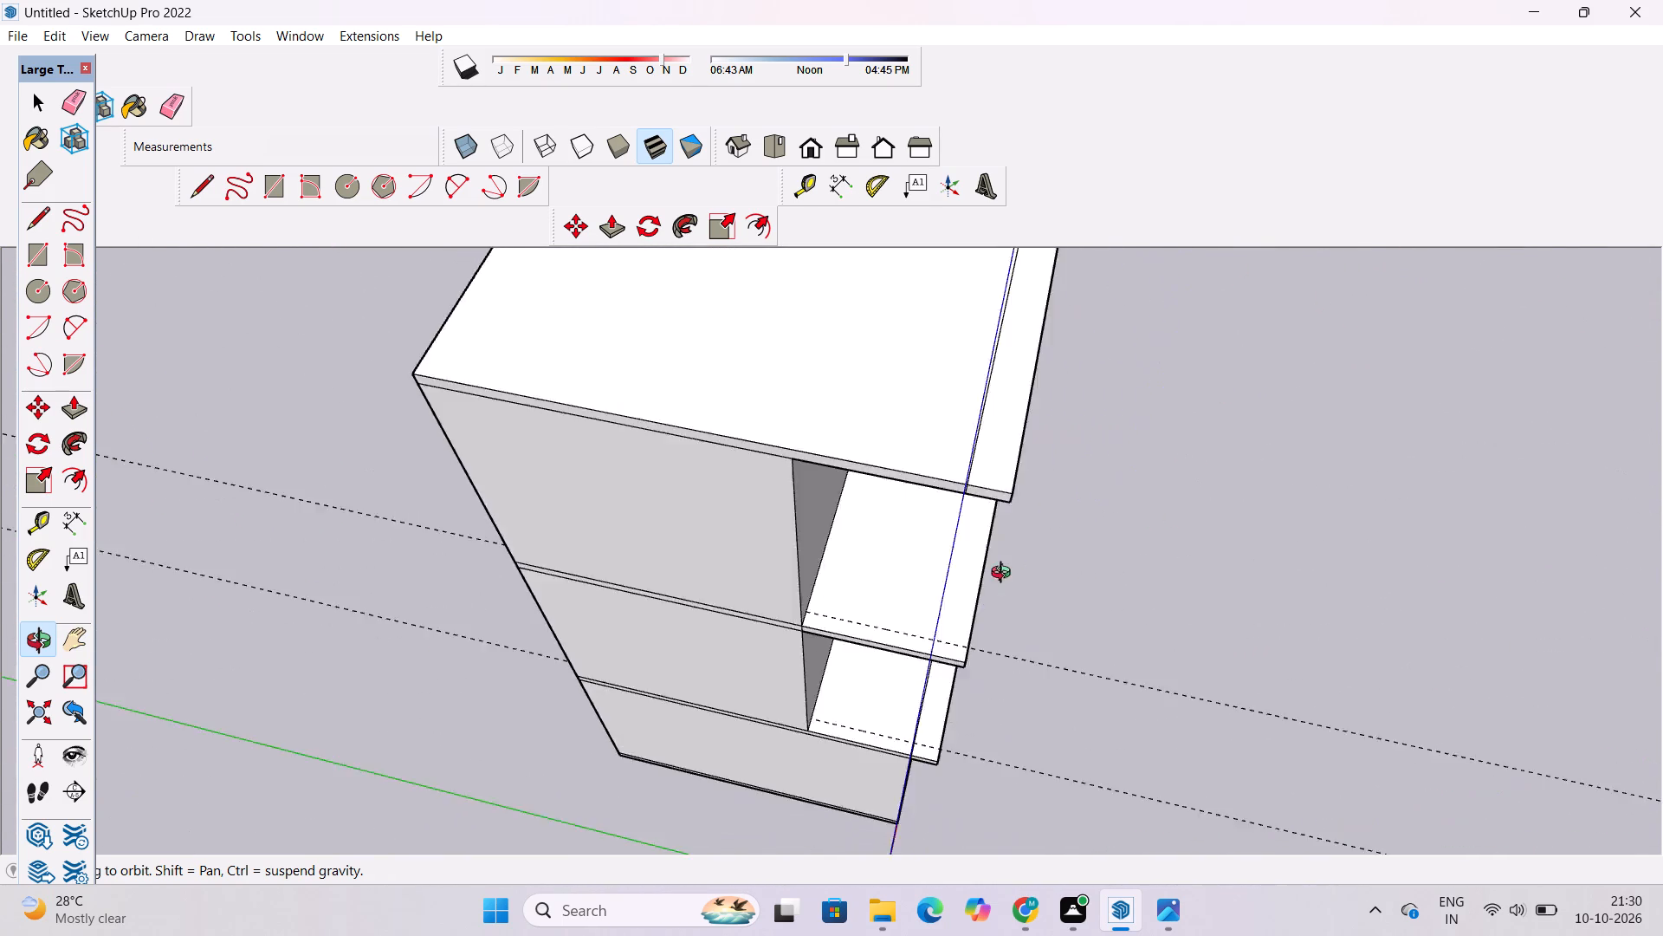
drag(1005, 575, 822, 593)
shift+scroll(793, 540, down, 2)
shift+drag(793, 540, 740, 569)
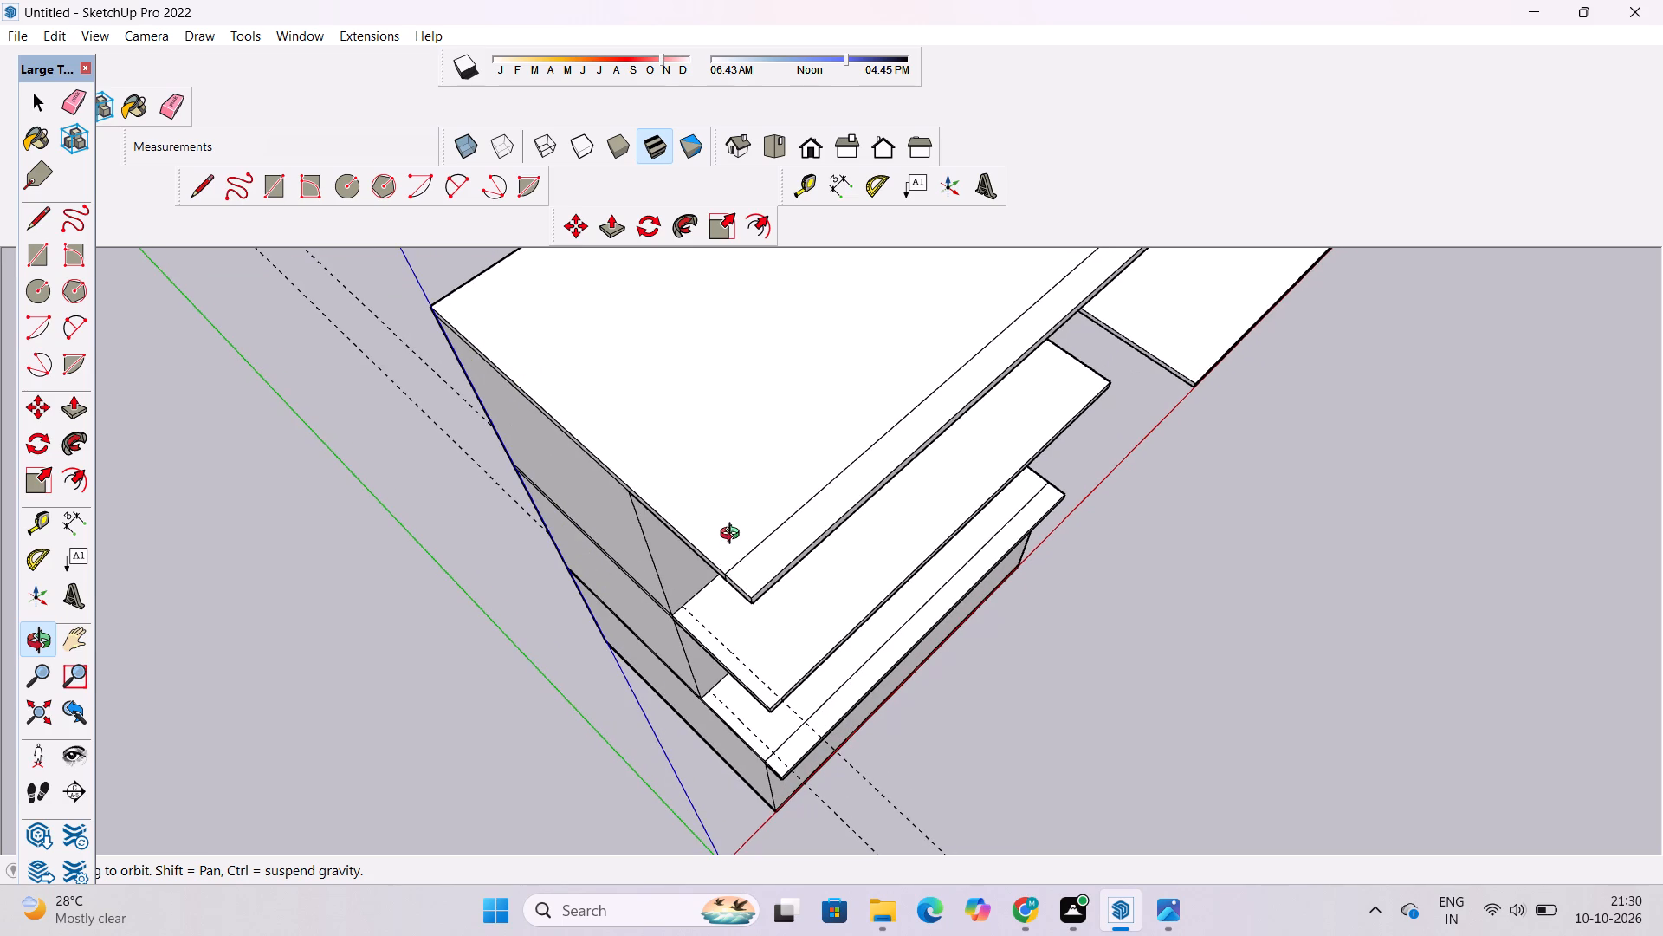
Place a guide 1.5' inward from the top slab's side edge nearest the origin, parallel to that edge.
scroll(731, 517, down, 4)
shift+drag(752, 532, 753, 598)
drag(739, 613, 724, 546)
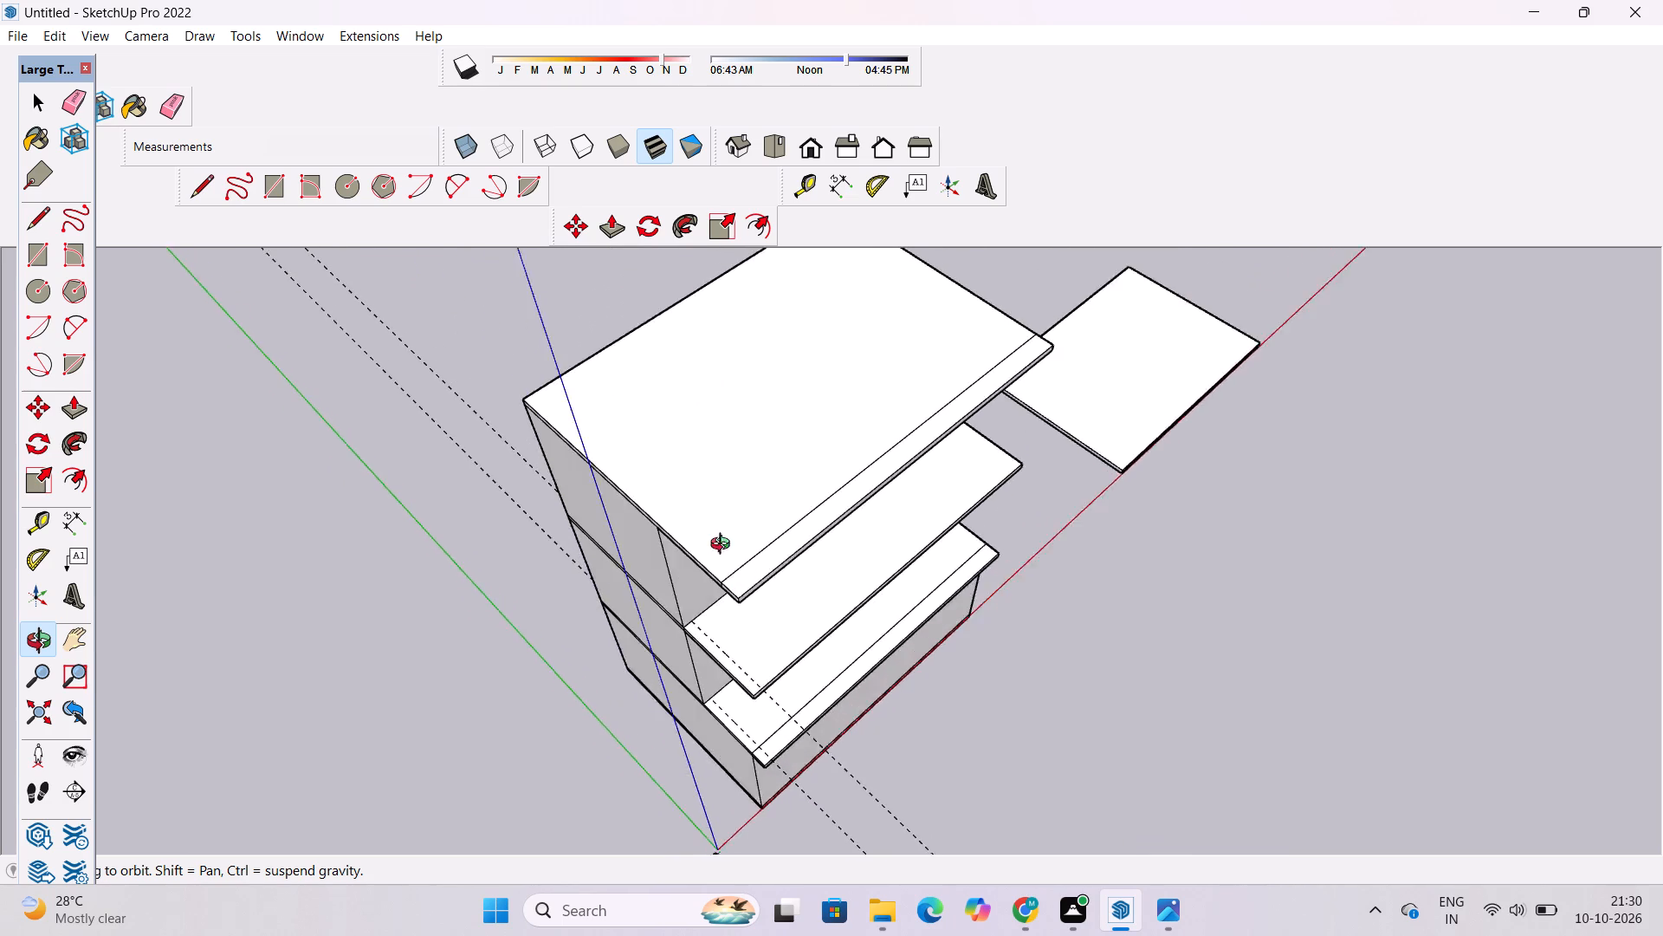
drag(724, 546, 724, 542)
scroll(721, 532, up, 3)
drag(721, 532, 681, 552)
shift+scroll(662, 523, up, 2)
shift+drag(662, 519, 637, 525)
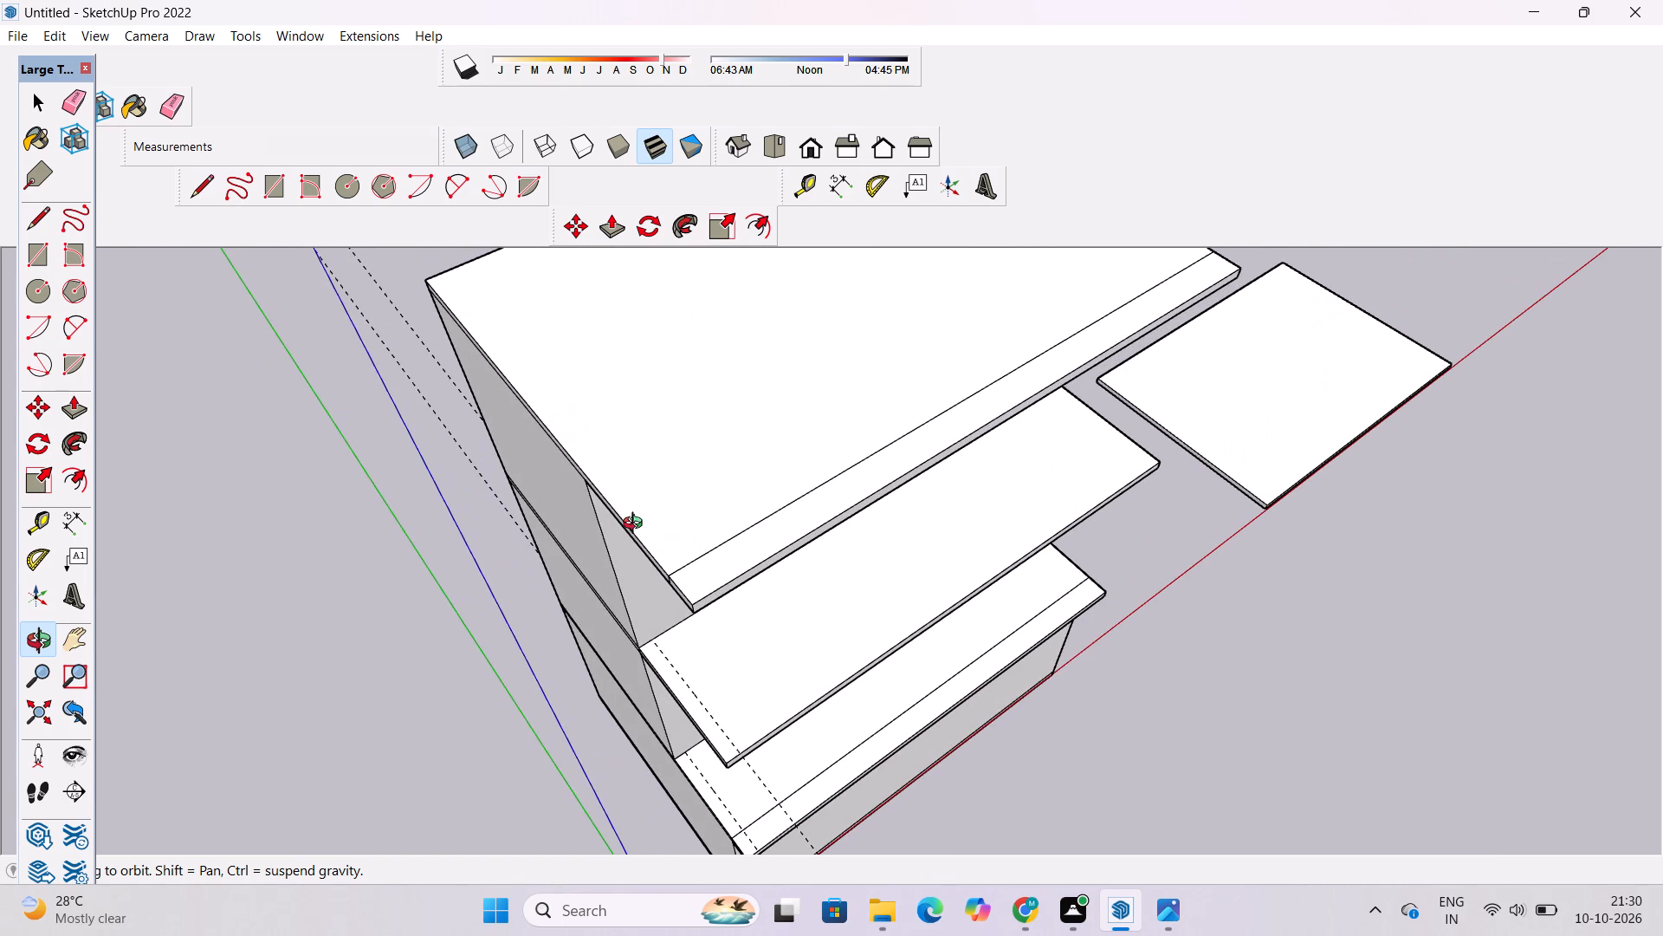
scroll(637, 525, down, 3)
drag(669, 517, 605, 570)
scroll(616, 521, up, 3)
shift+drag(616, 521, 605, 546)
drag(603, 550, 600, 536)
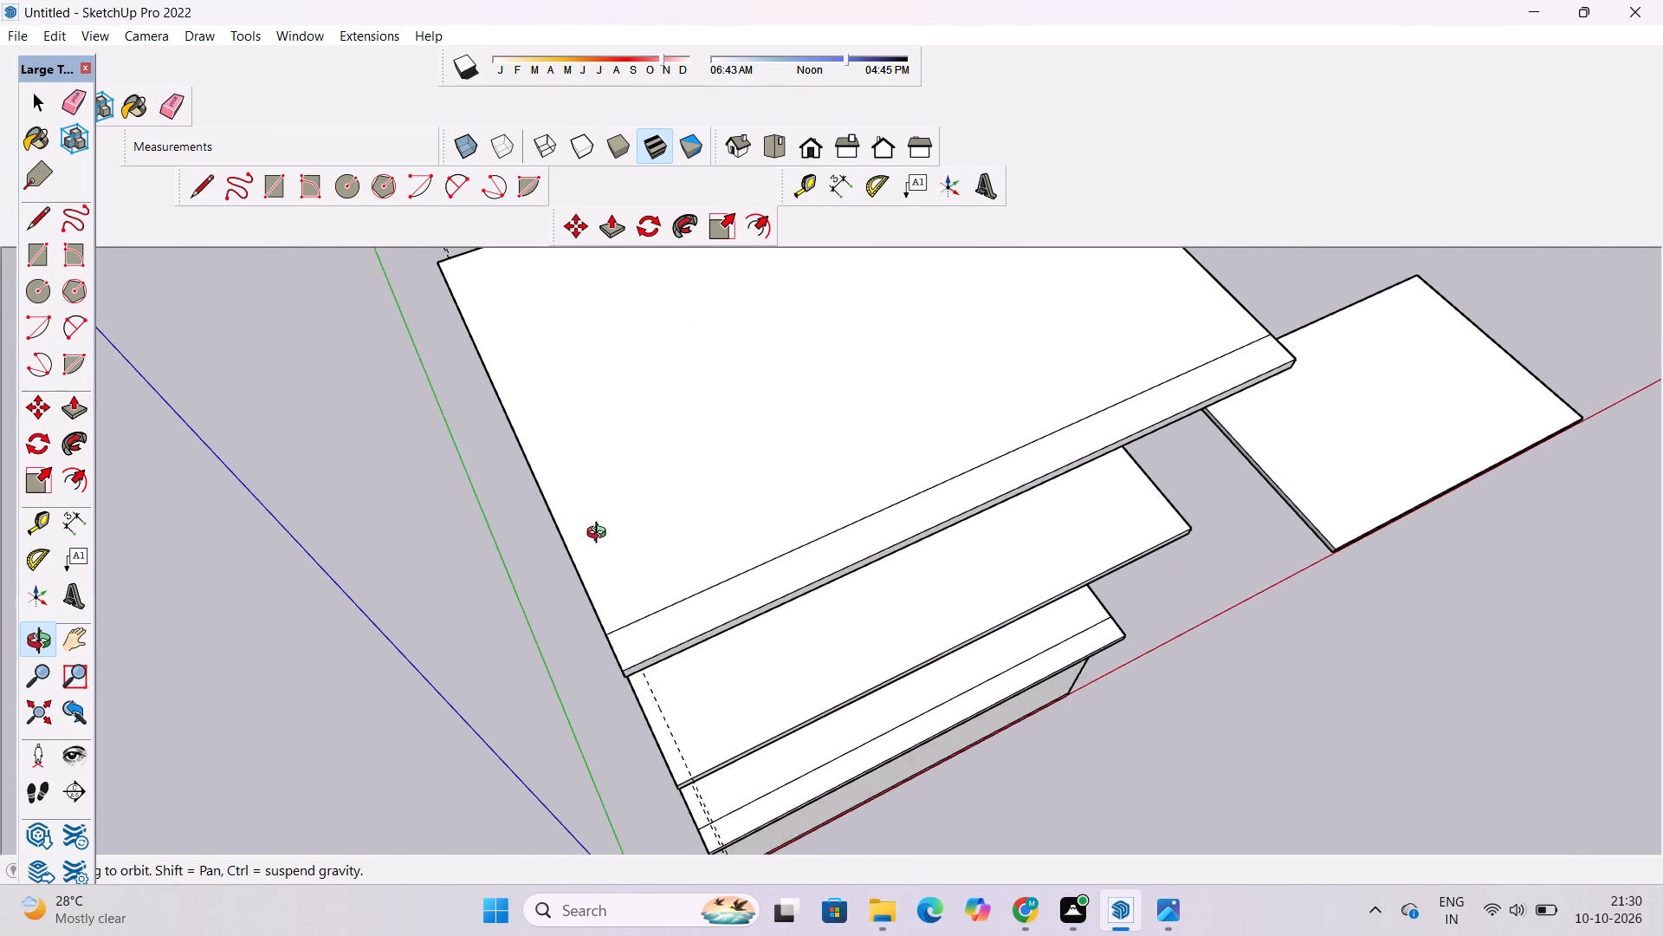
drag(600, 535, 639, 518)
scroll(618, 517, down, 2)
shift+drag(618, 517, 627, 561)
drag(641, 550, 676, 535)
key(t)
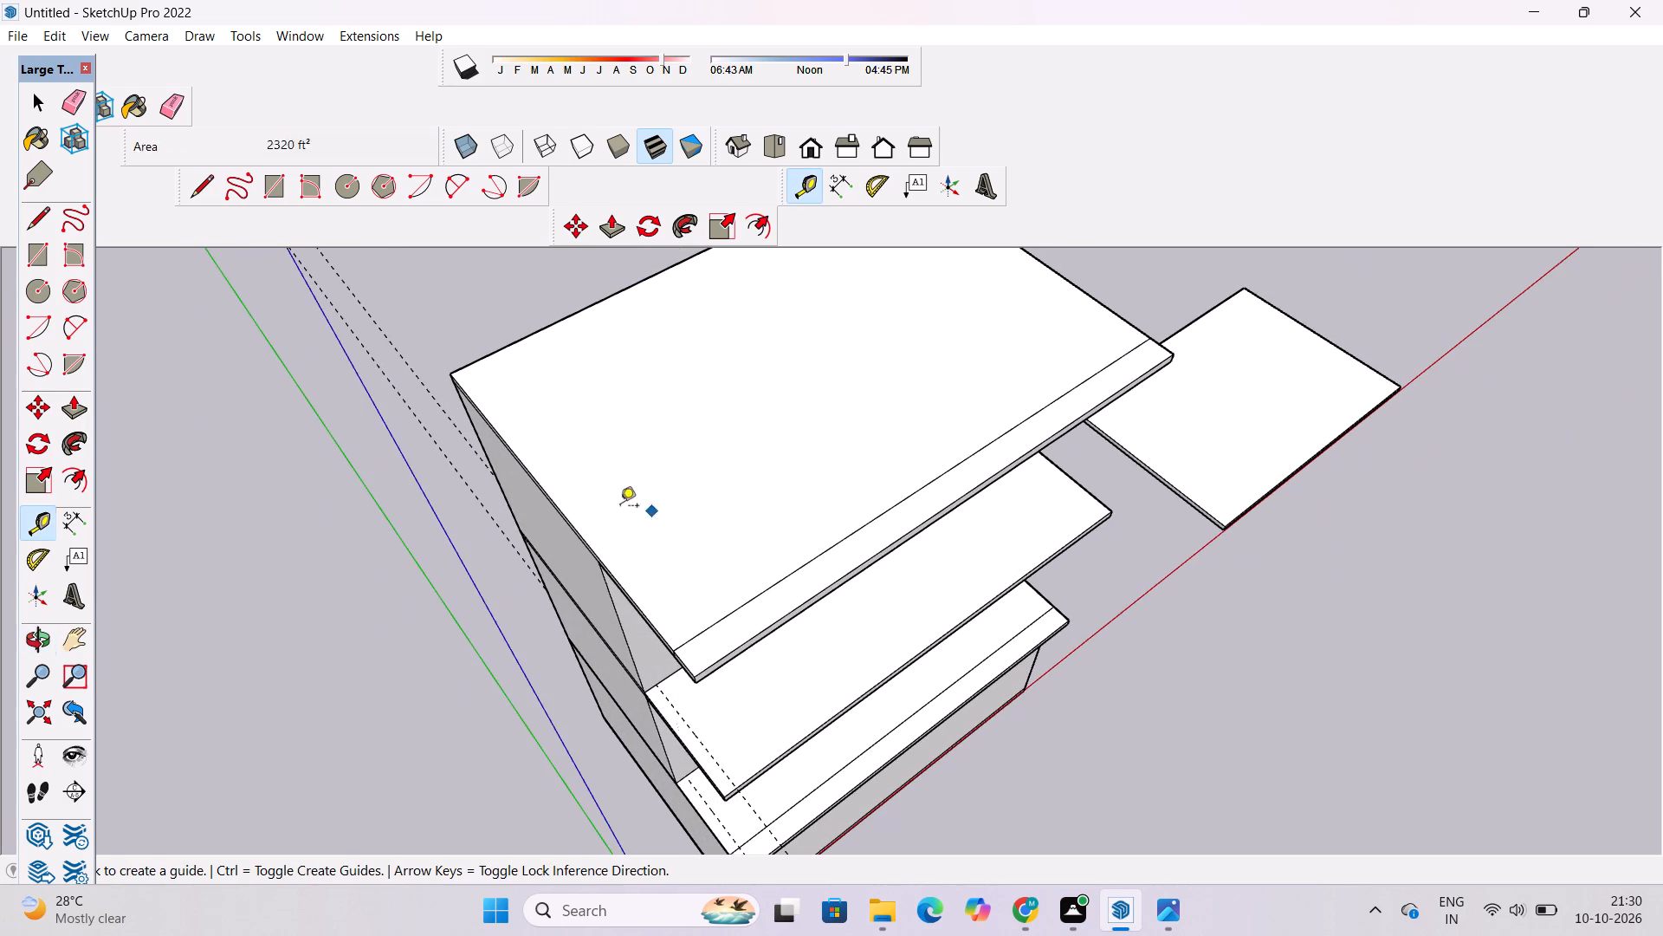
scroll(584, 505, up, 3)
click(545, 496)
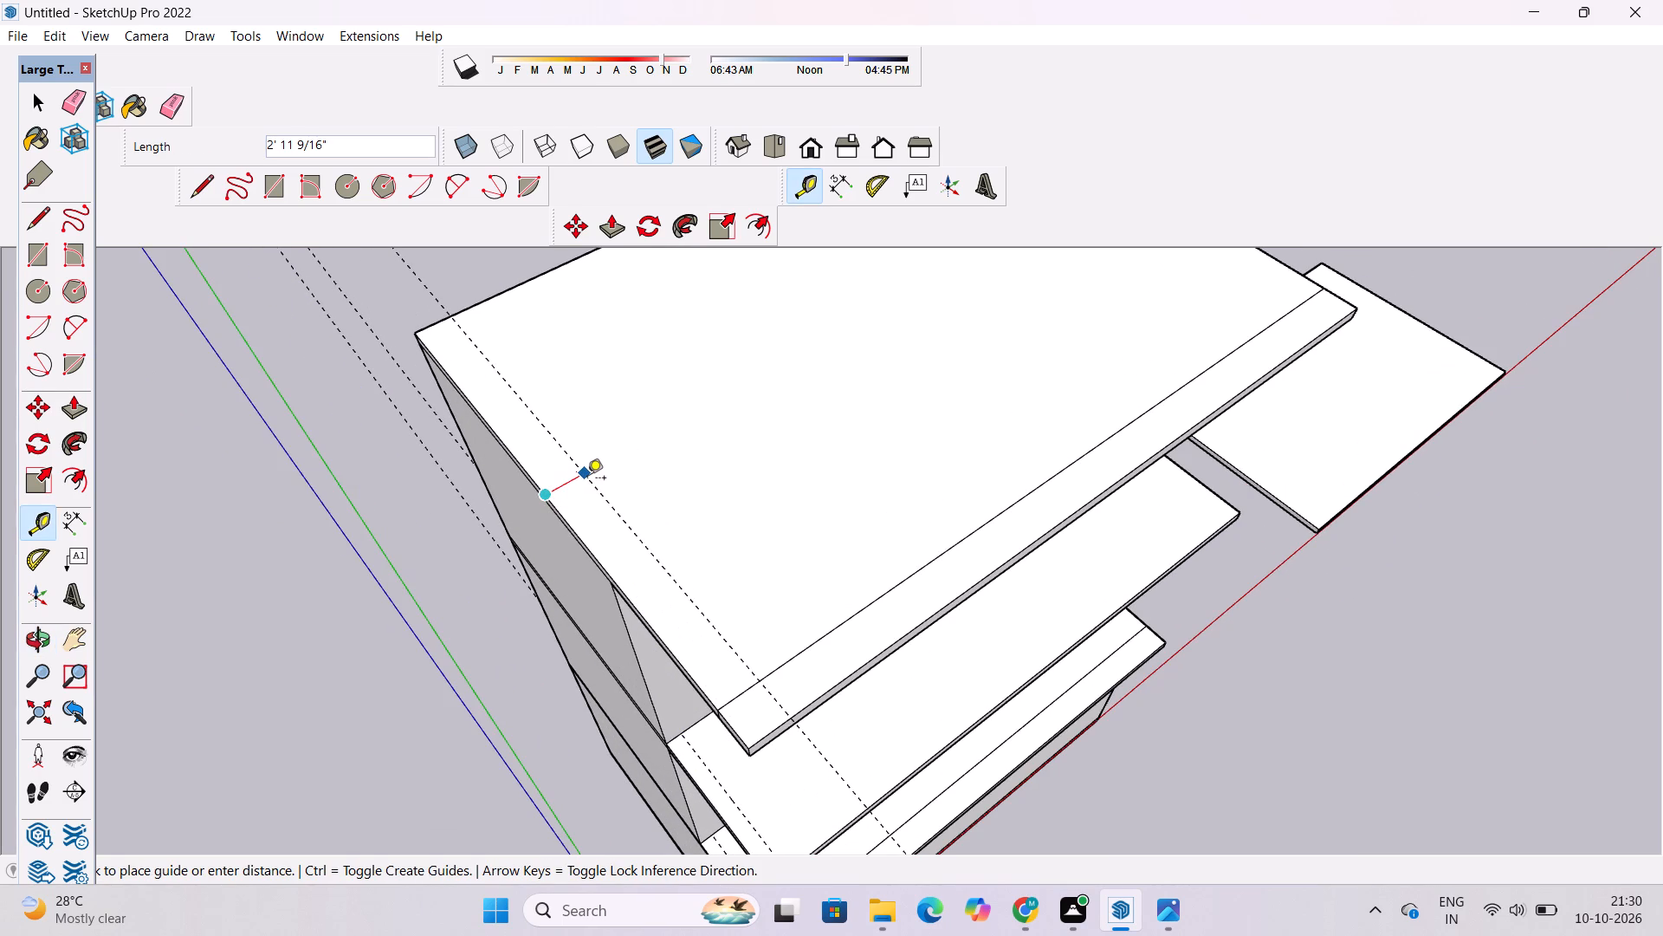
text(1.5')
key(Return)
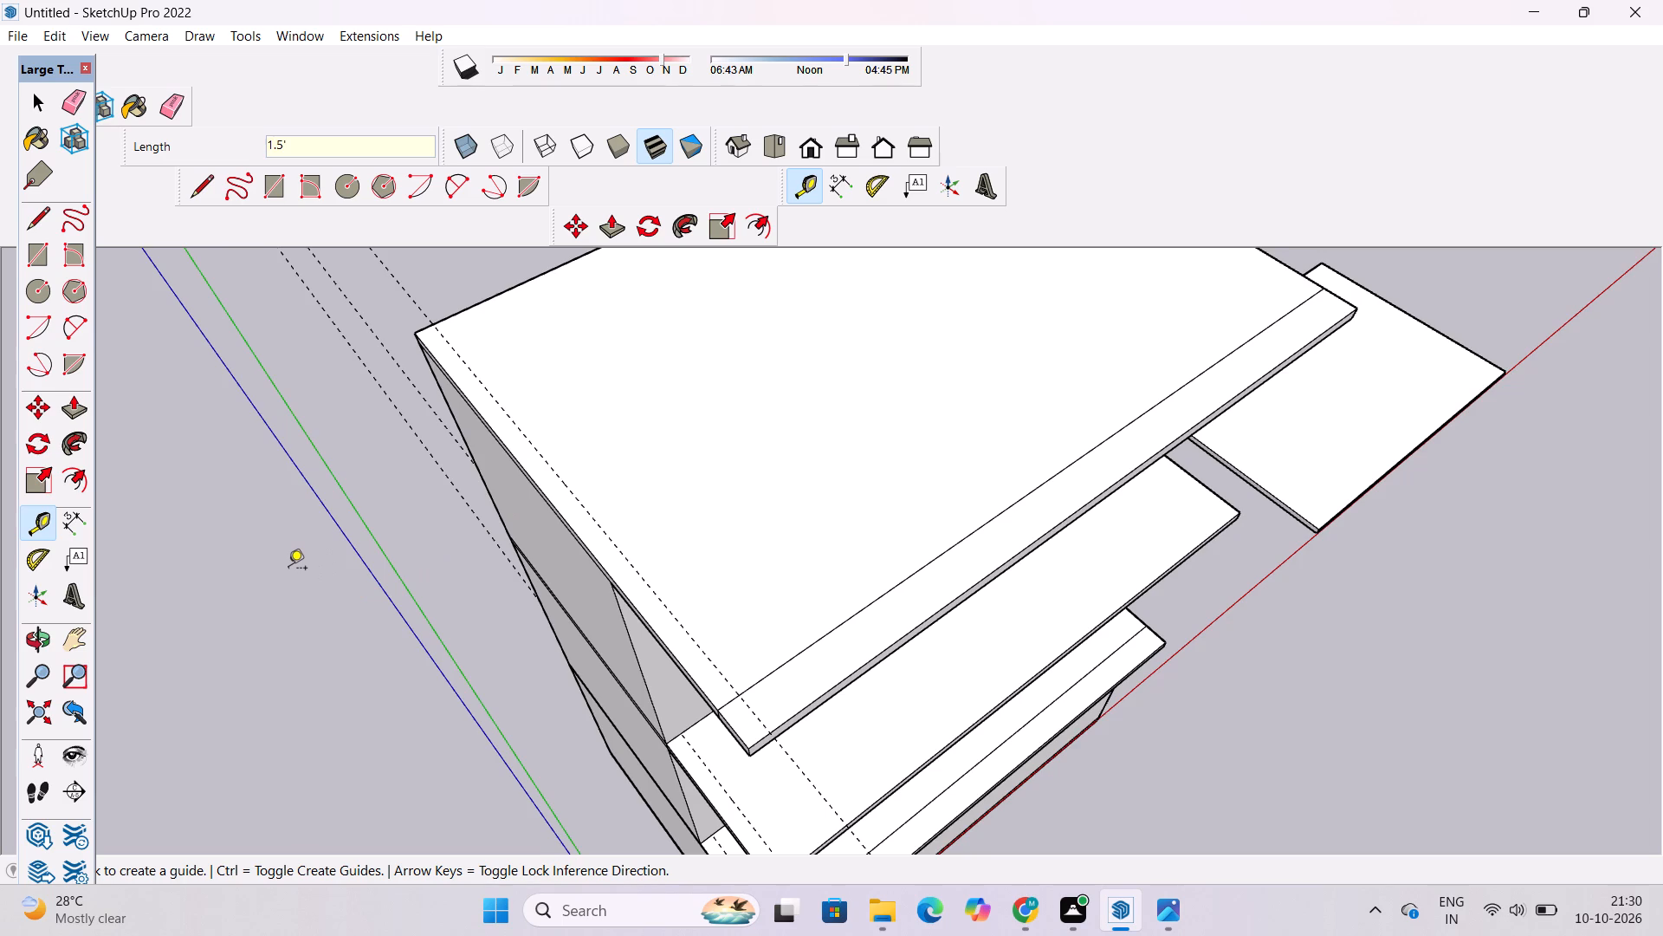
Examine how the side guides nearest the origin line up across the three overhanging slabs, from above, the side and the front.
scroll(288, 569, down, 6)
key(o)
scroll(288, 563, down, 3)
shift+drag(340, 578, 596, 518)
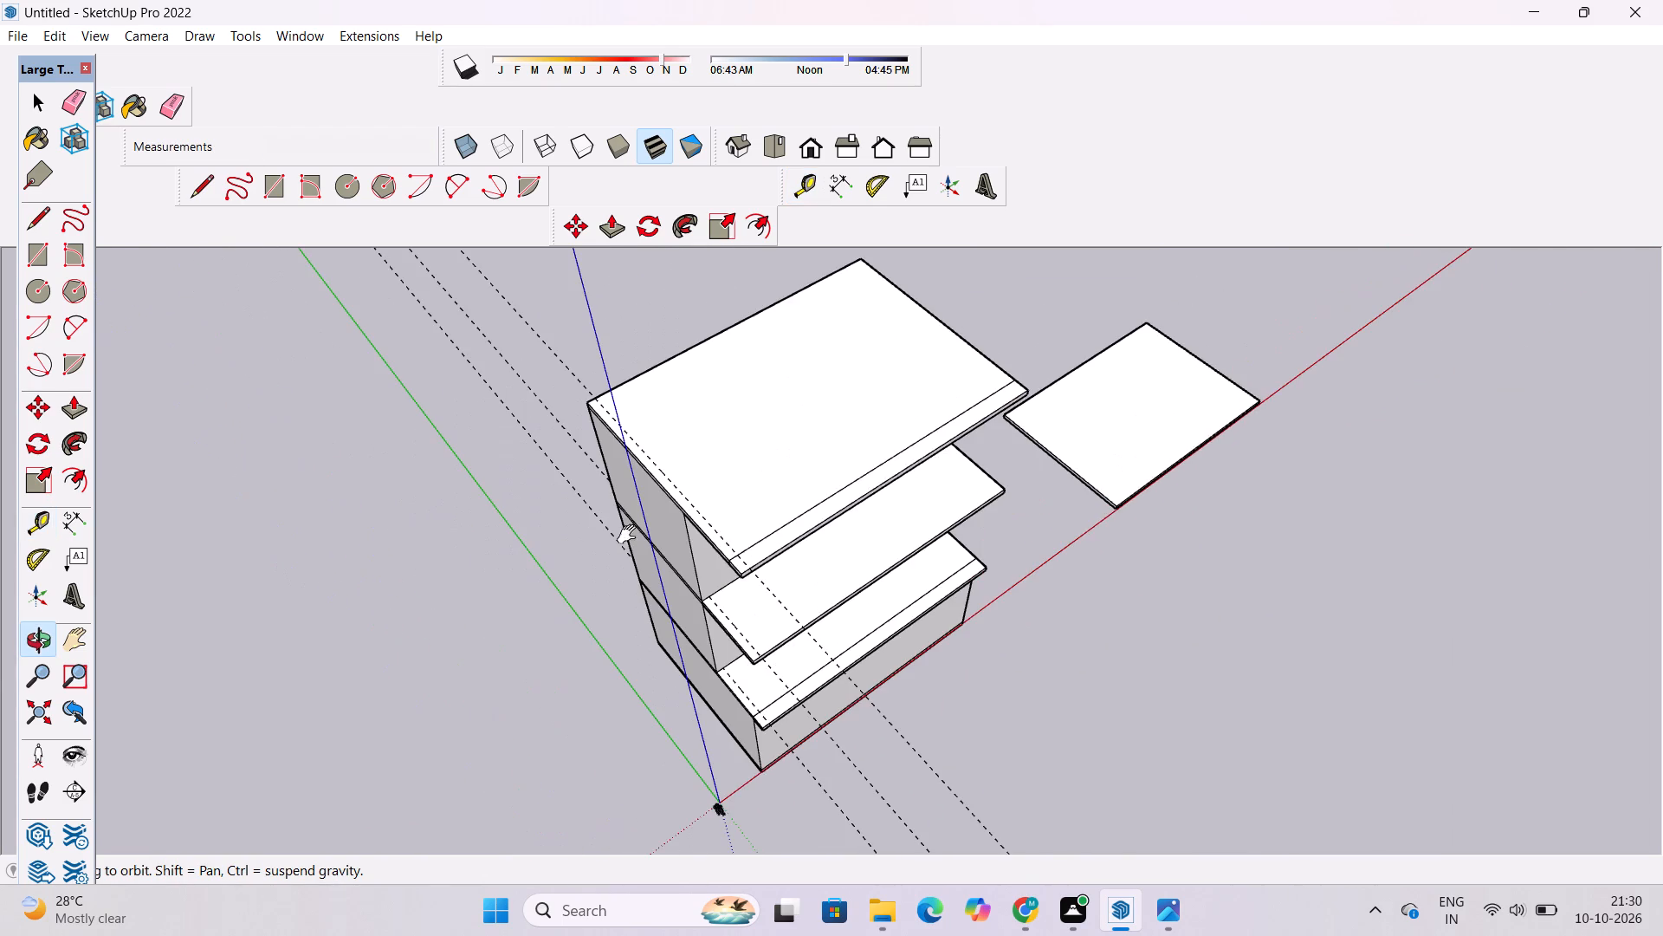
scroll(799, 567, up, 4)
shift+drag(754, 551, 731, 566)
drag(780, 574, 762, 574)
scroll(728, 565, up, 2)
scroll(721, 556, down, 1)
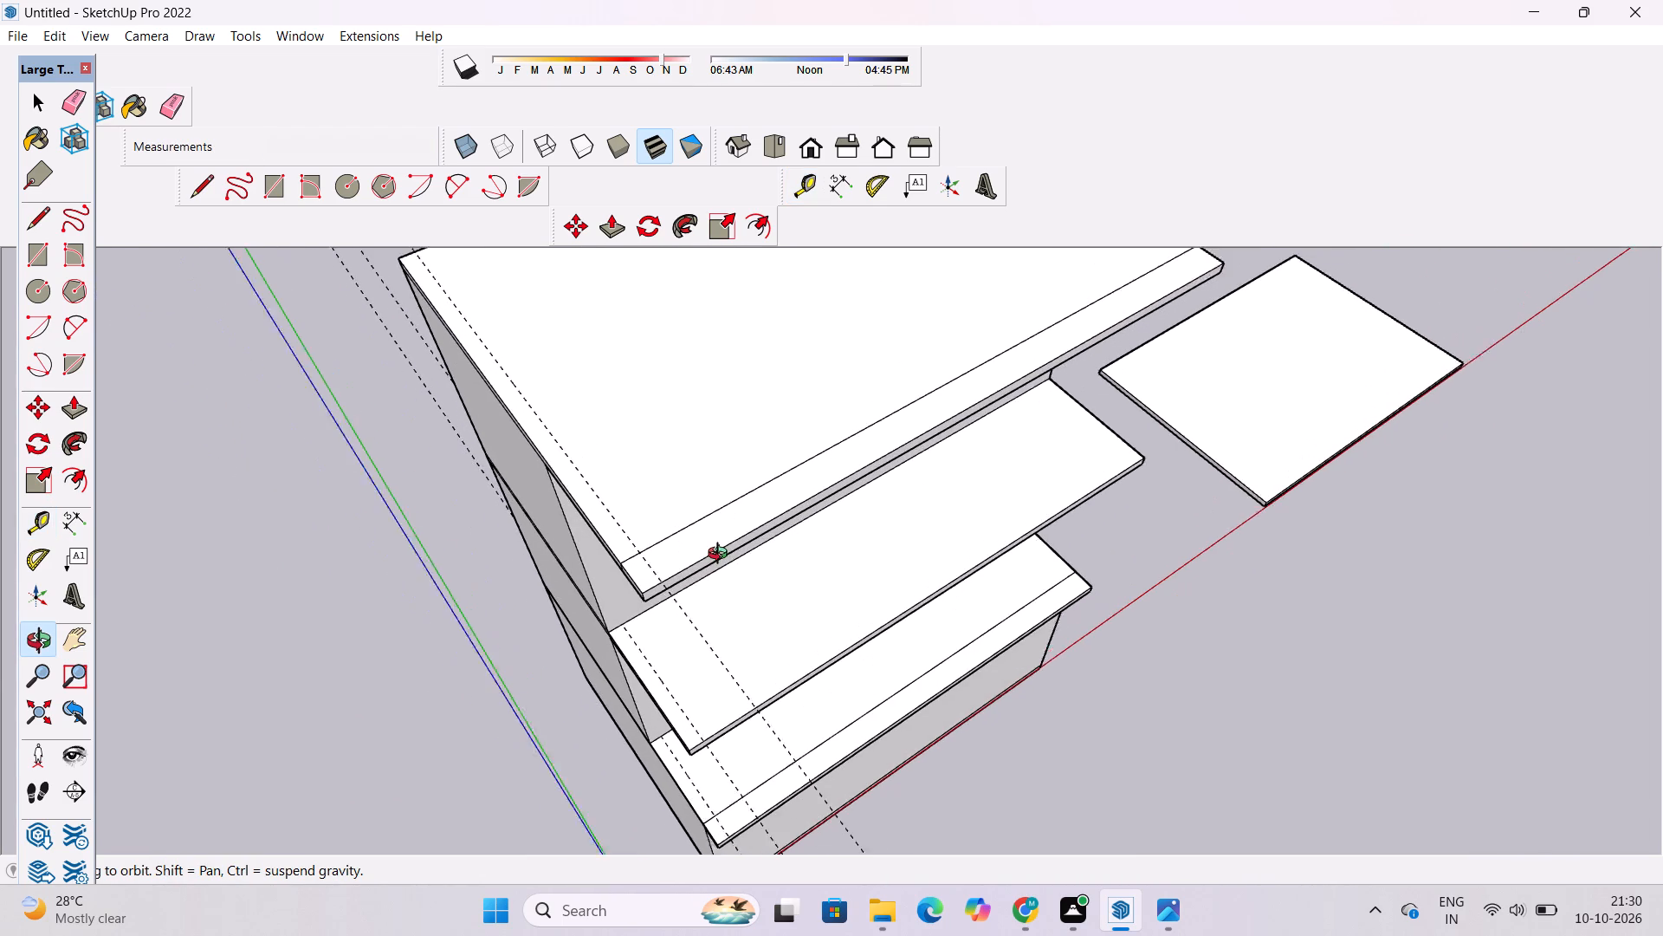
scroll(721, 556, down, 2)
shift+drag(725, 547, 723, 573)
scroll(723, 574, up, 3)
shift+drag(723, 574, 721, 598)
shift+drag(720, 601, 663, 621)
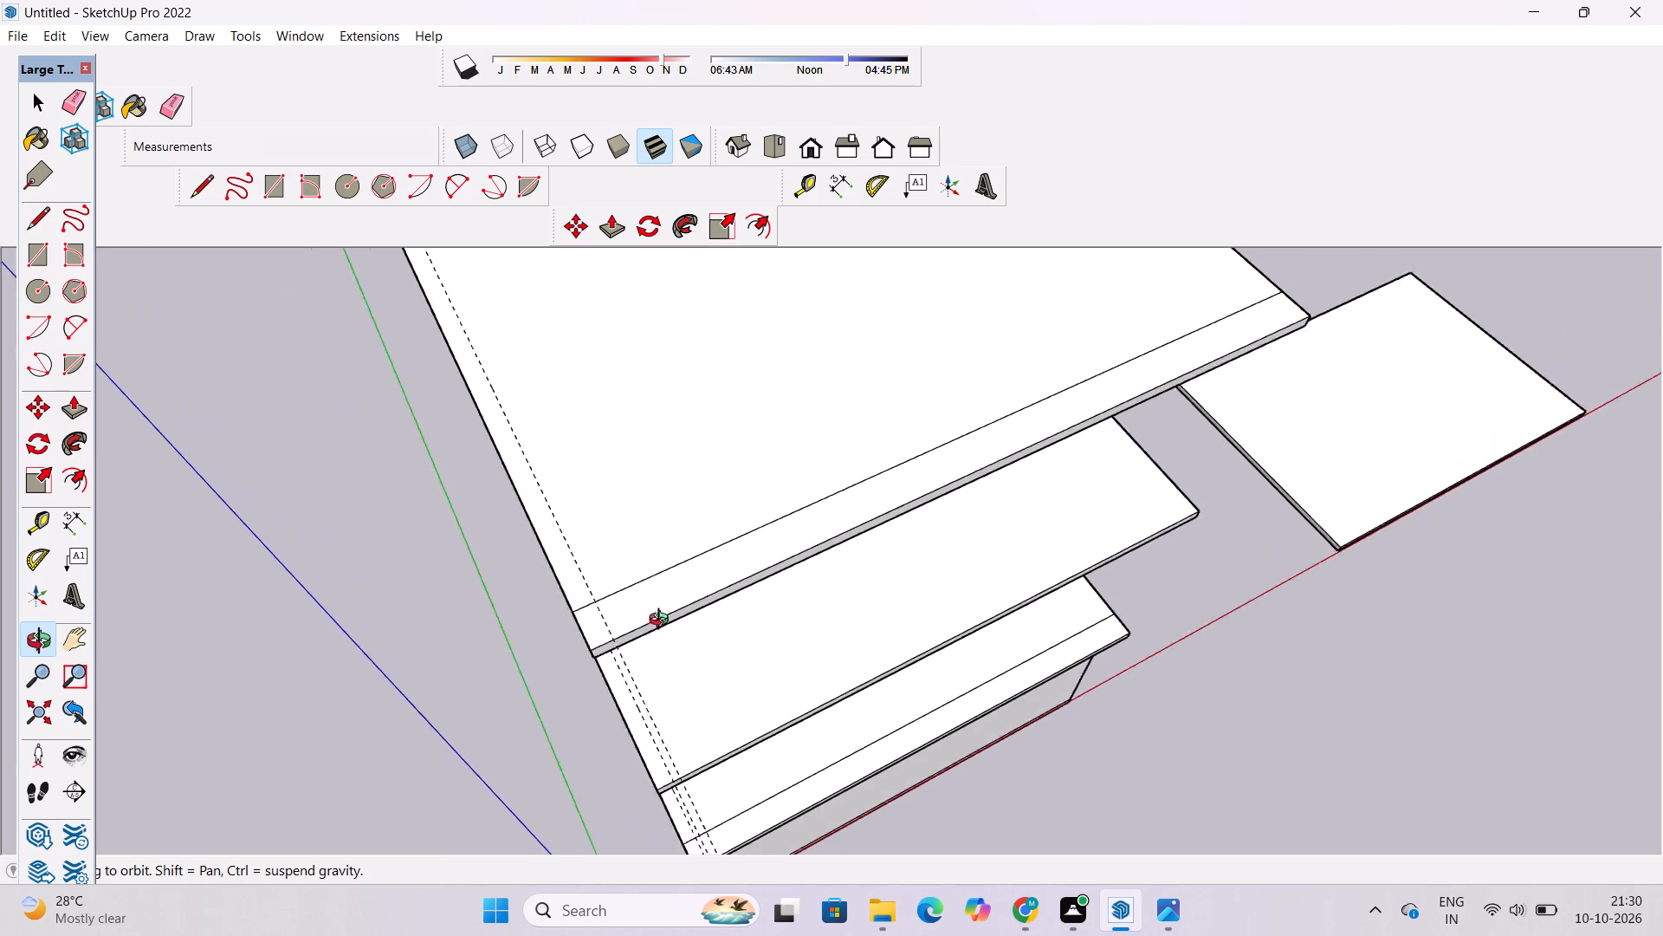
shift+drag(663, 621, 535, 523)
drag(533, 502, 491, 566)
scroll(550, 502, down, 5)
drag(550, 502, 638, 603)
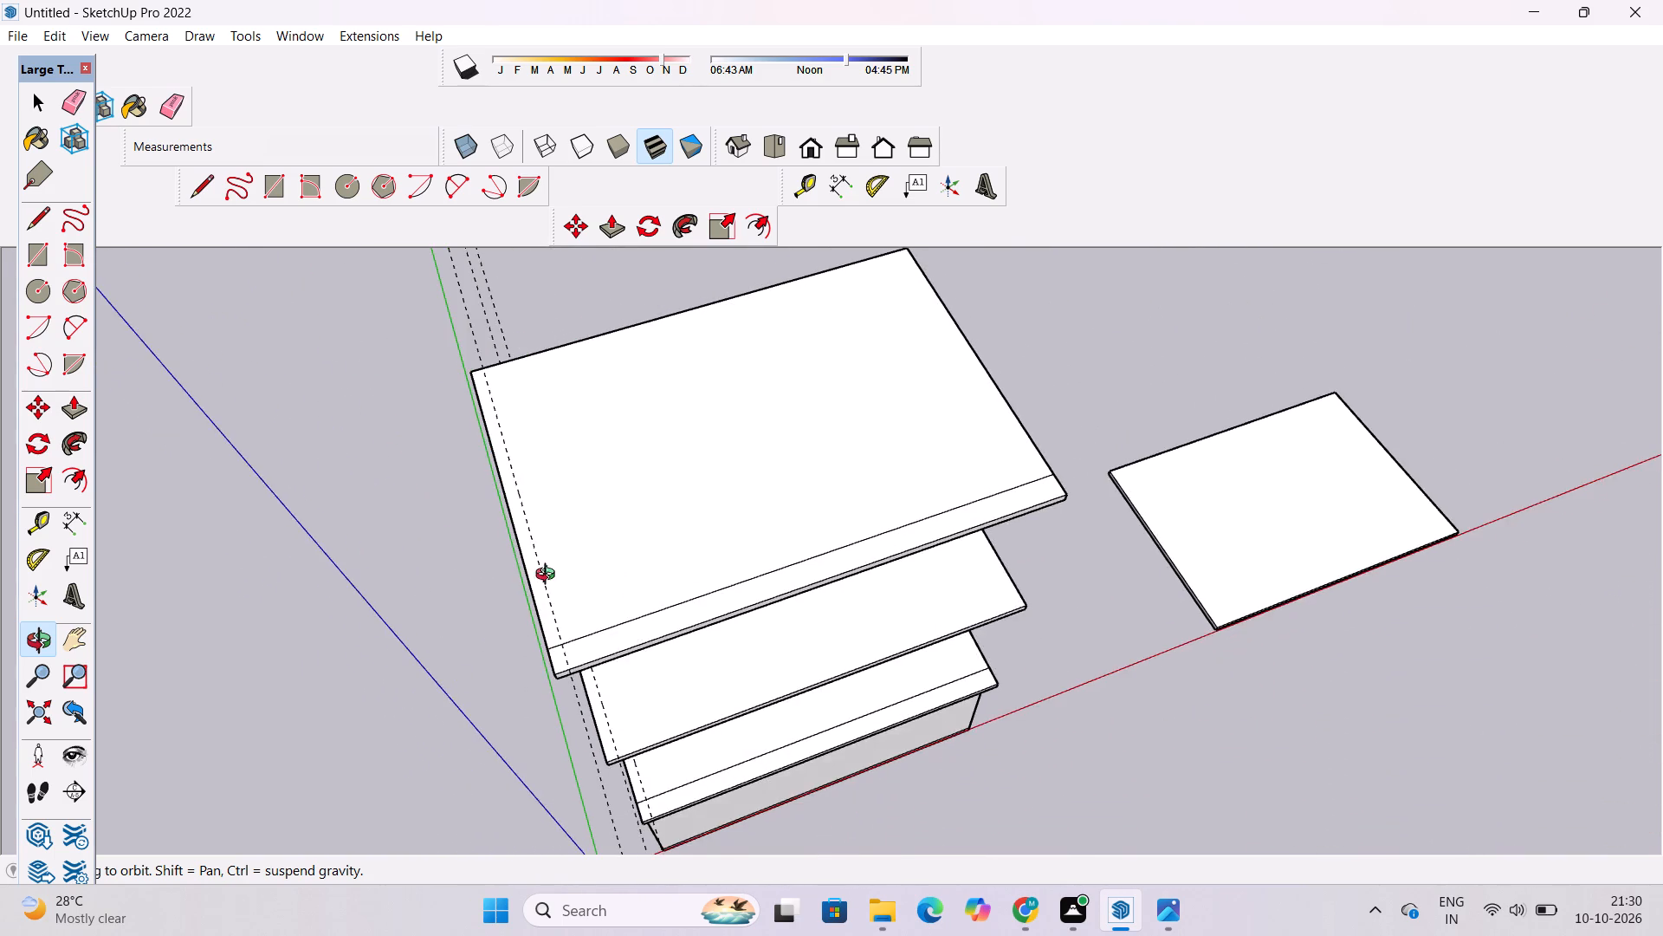
scroll(549, 576, up, 2)
shift+drag(543, 566, 586, 624)
drag(586, 624, 1011, 558)
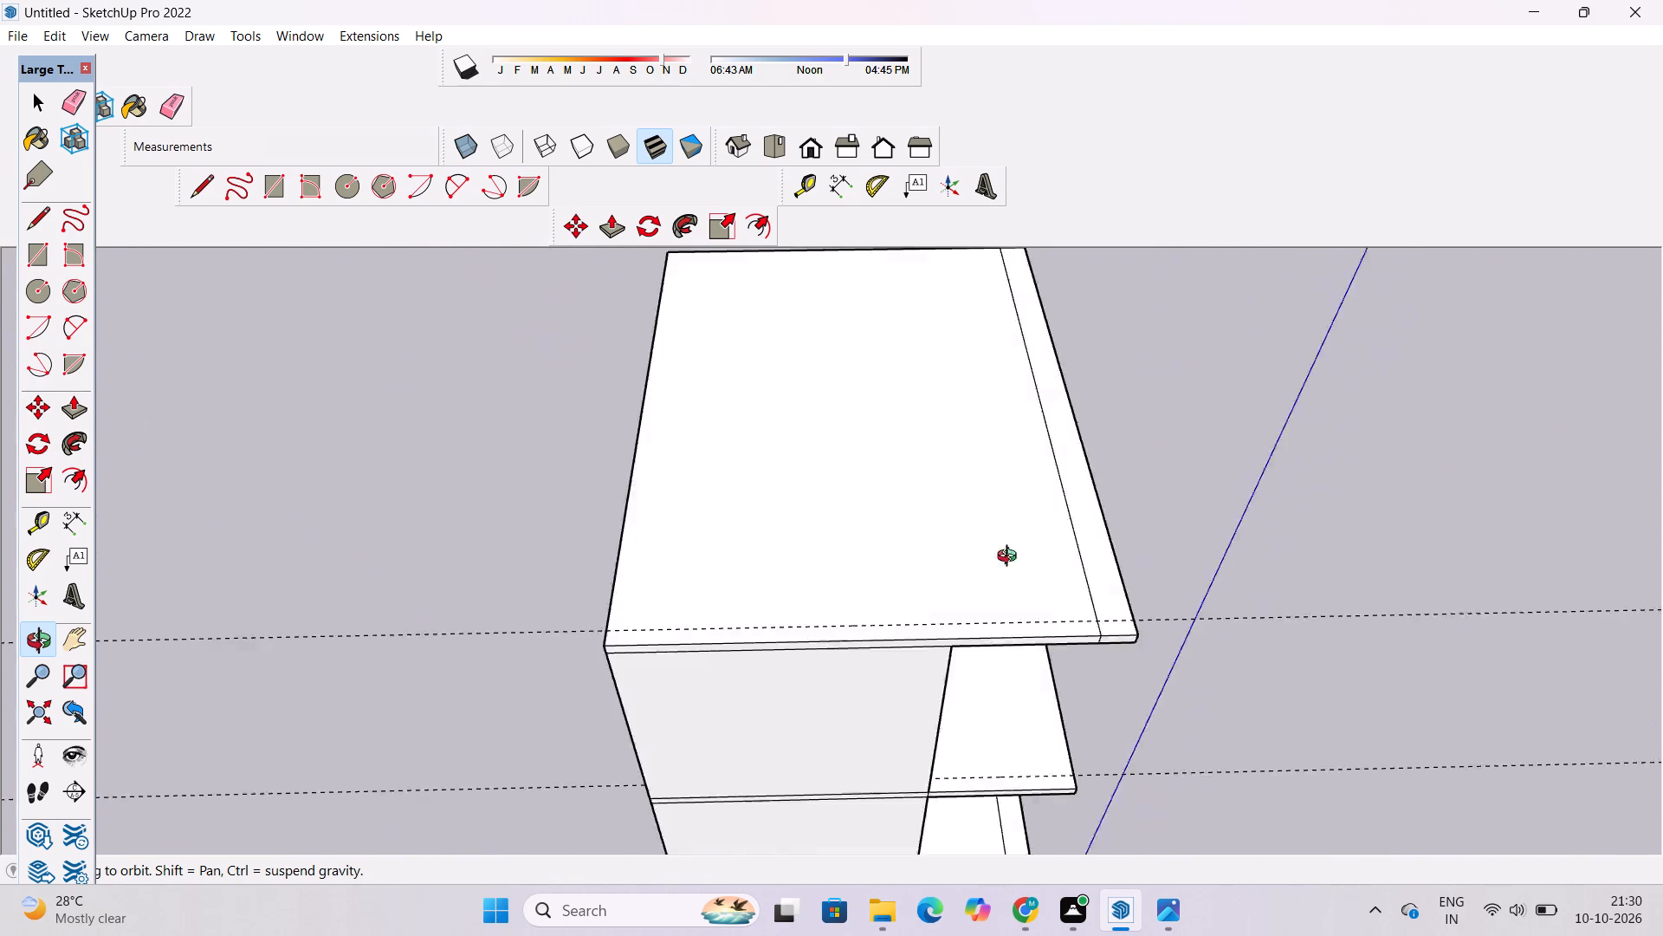
drag(1011, 558, 686, 538)
scroll(663, 517, down, 5)
drag(880, 566, 701, 656)
scroll(805, 544, up, 3)
shift+drag(812, 525, 742, 558)
scroll(742, 556, down, 1)
drag(742, 569, 765, 484)
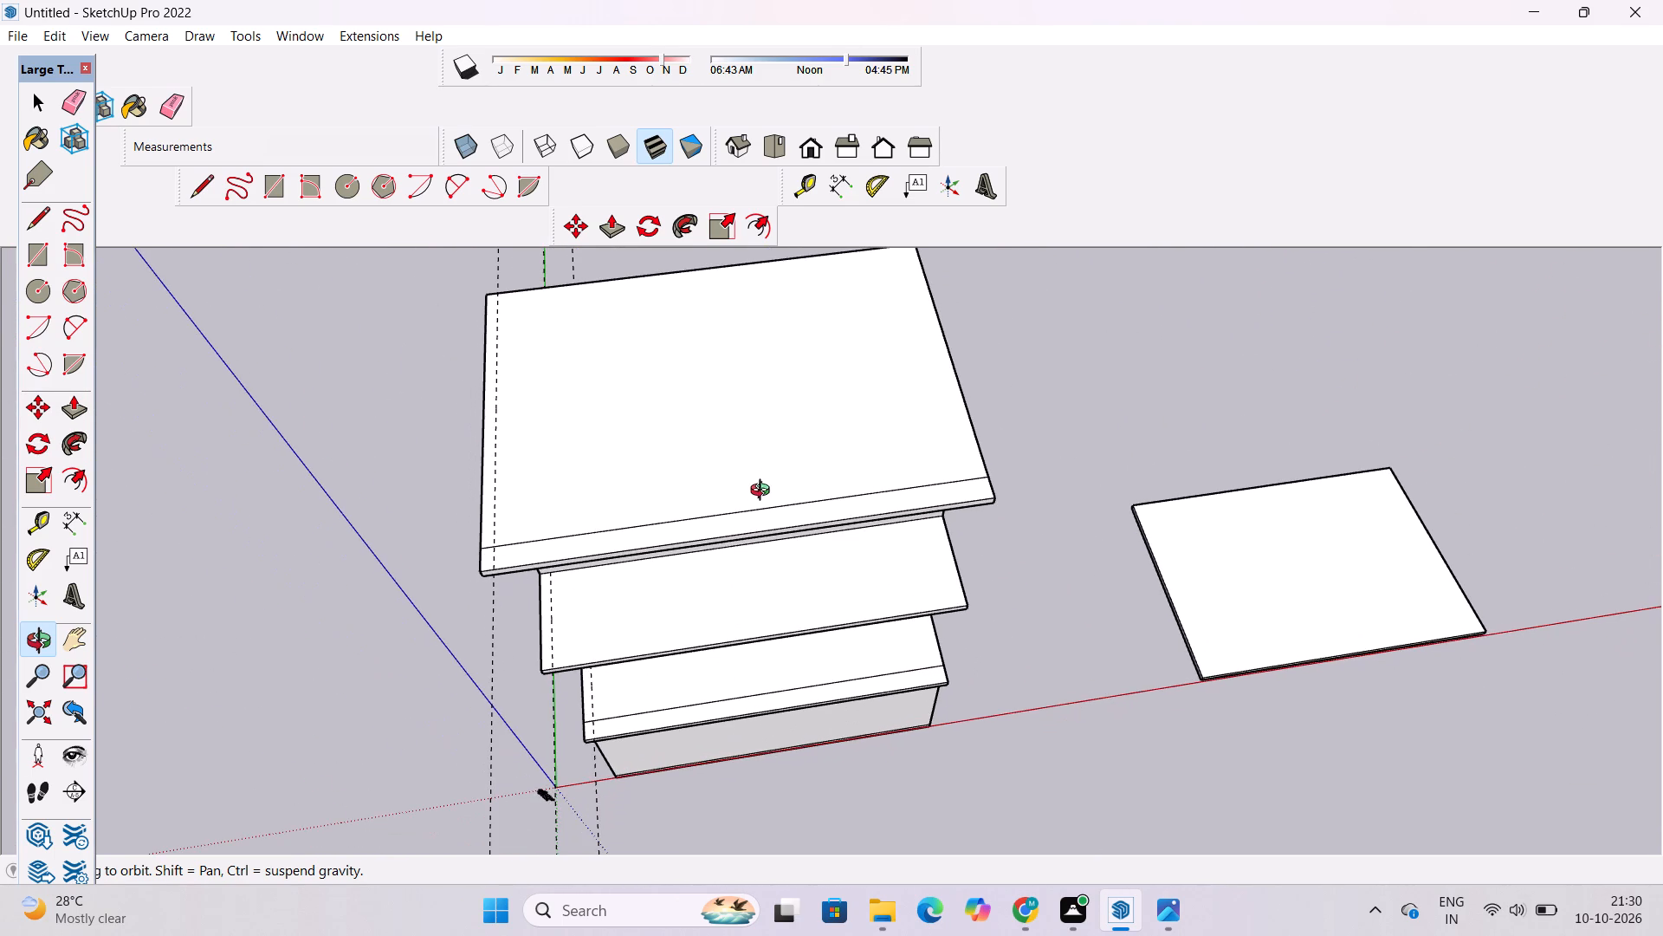
scroll(755, 505, down, 5)
drag(726, 519, 819, 567)
scroll(599, 588, up, 4)
drag(606, 588, 715, 511)
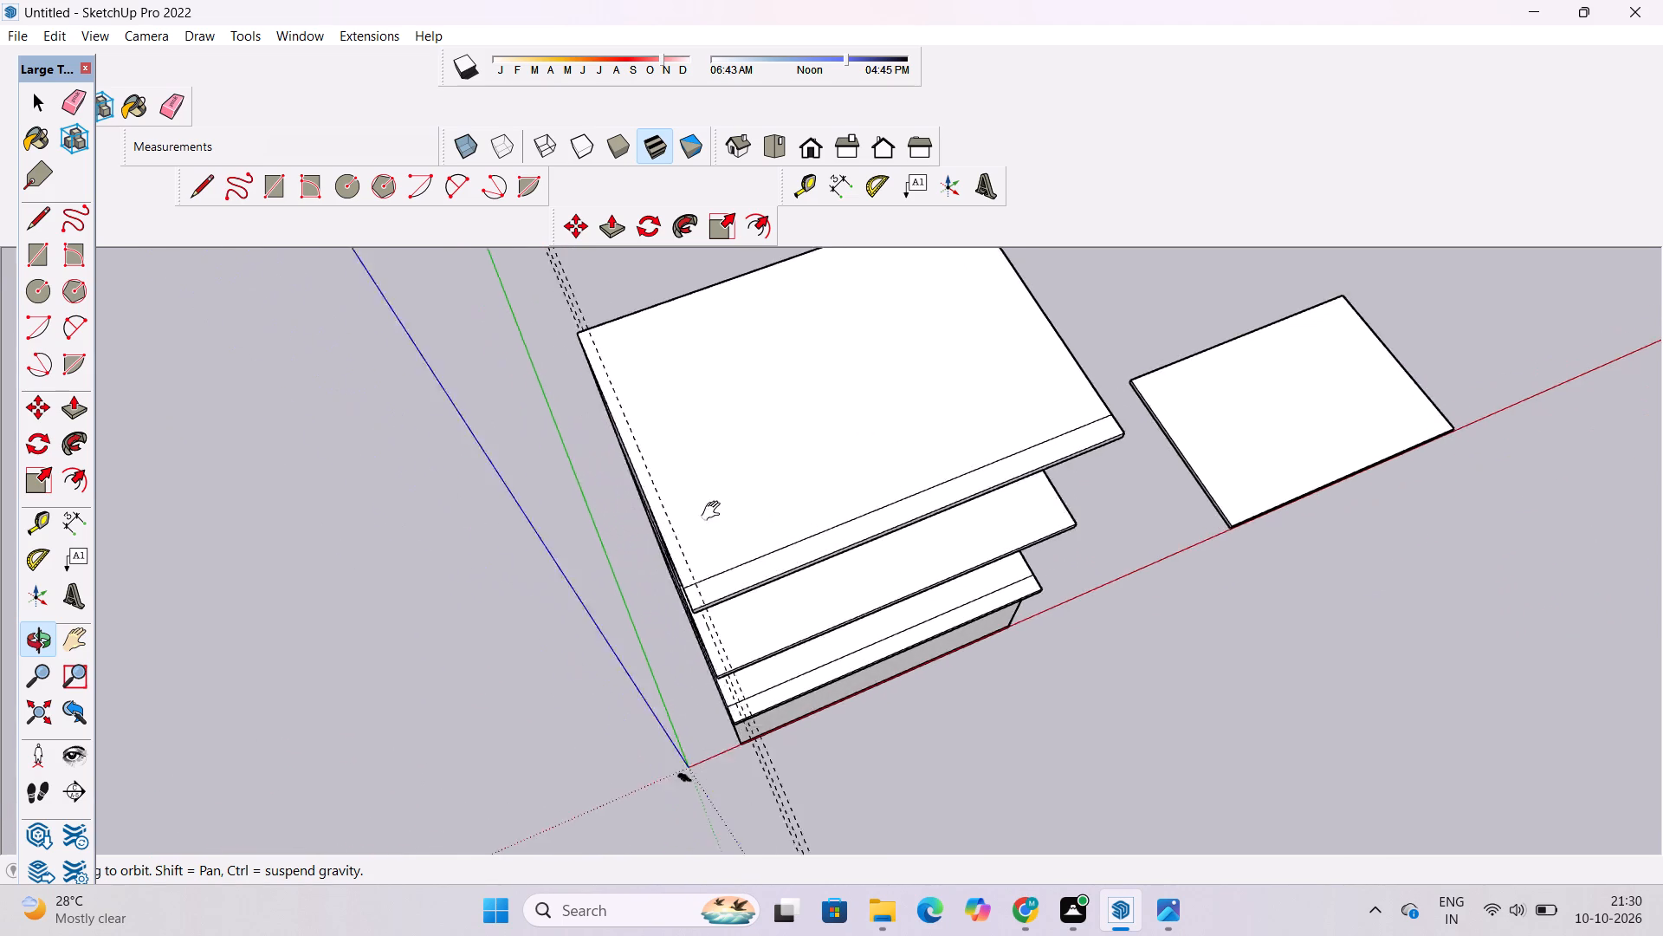
drag(715, 511, 721, 503)
scroll(722, 542, up, 4)
drag(710, 549, 815, 453)
scroll(819, 445, down, 7)
shift+drag(831, 413, 794, 497)
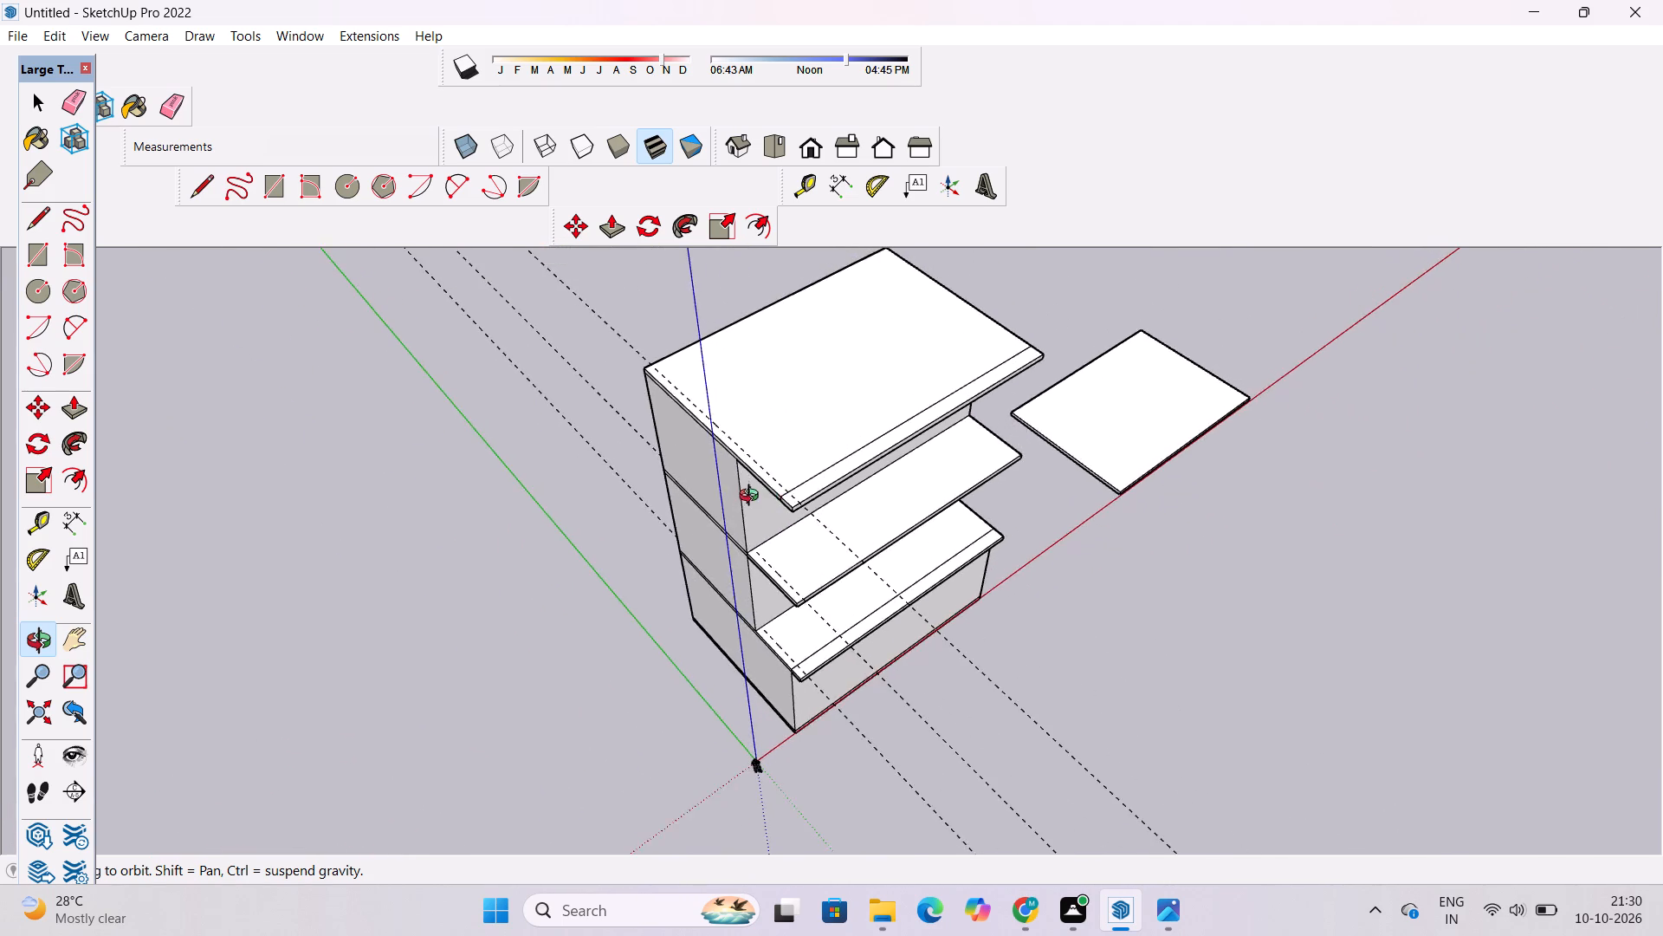
scroll(753, 495, up, 4)
shift+drag(767, 435, 743, 456)
scroll(740, 452, down, 8)
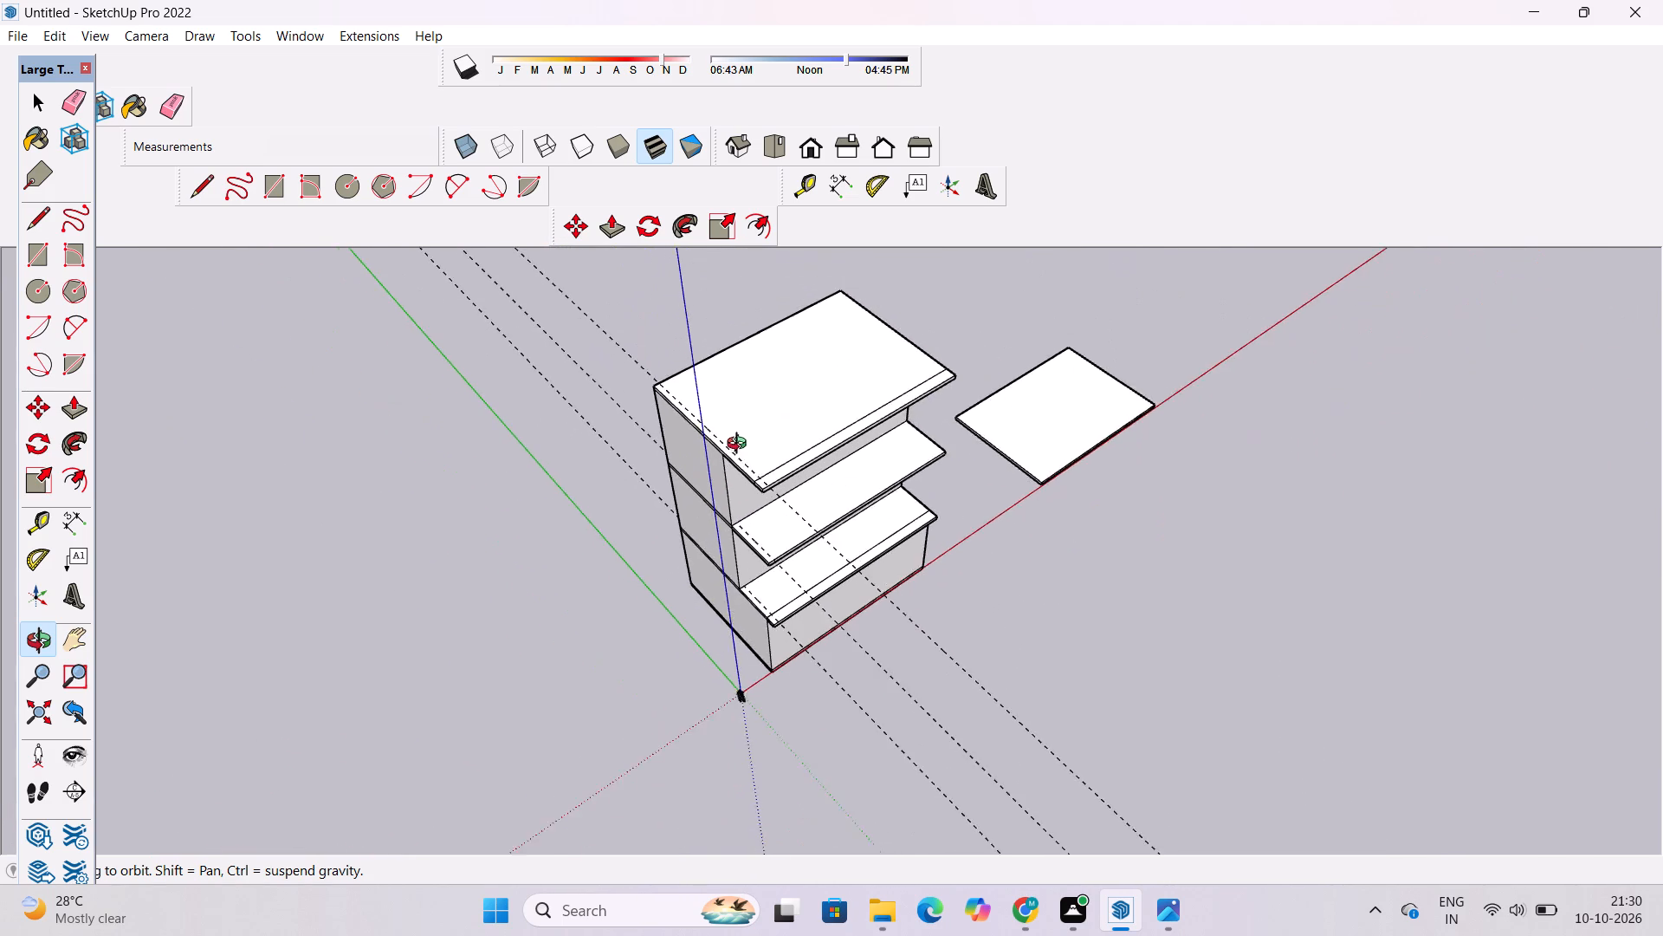
shift+drag(745, 441, 693, 505)
scroll(693, 517, up, 5)
drag(720, 538, 660, 526)
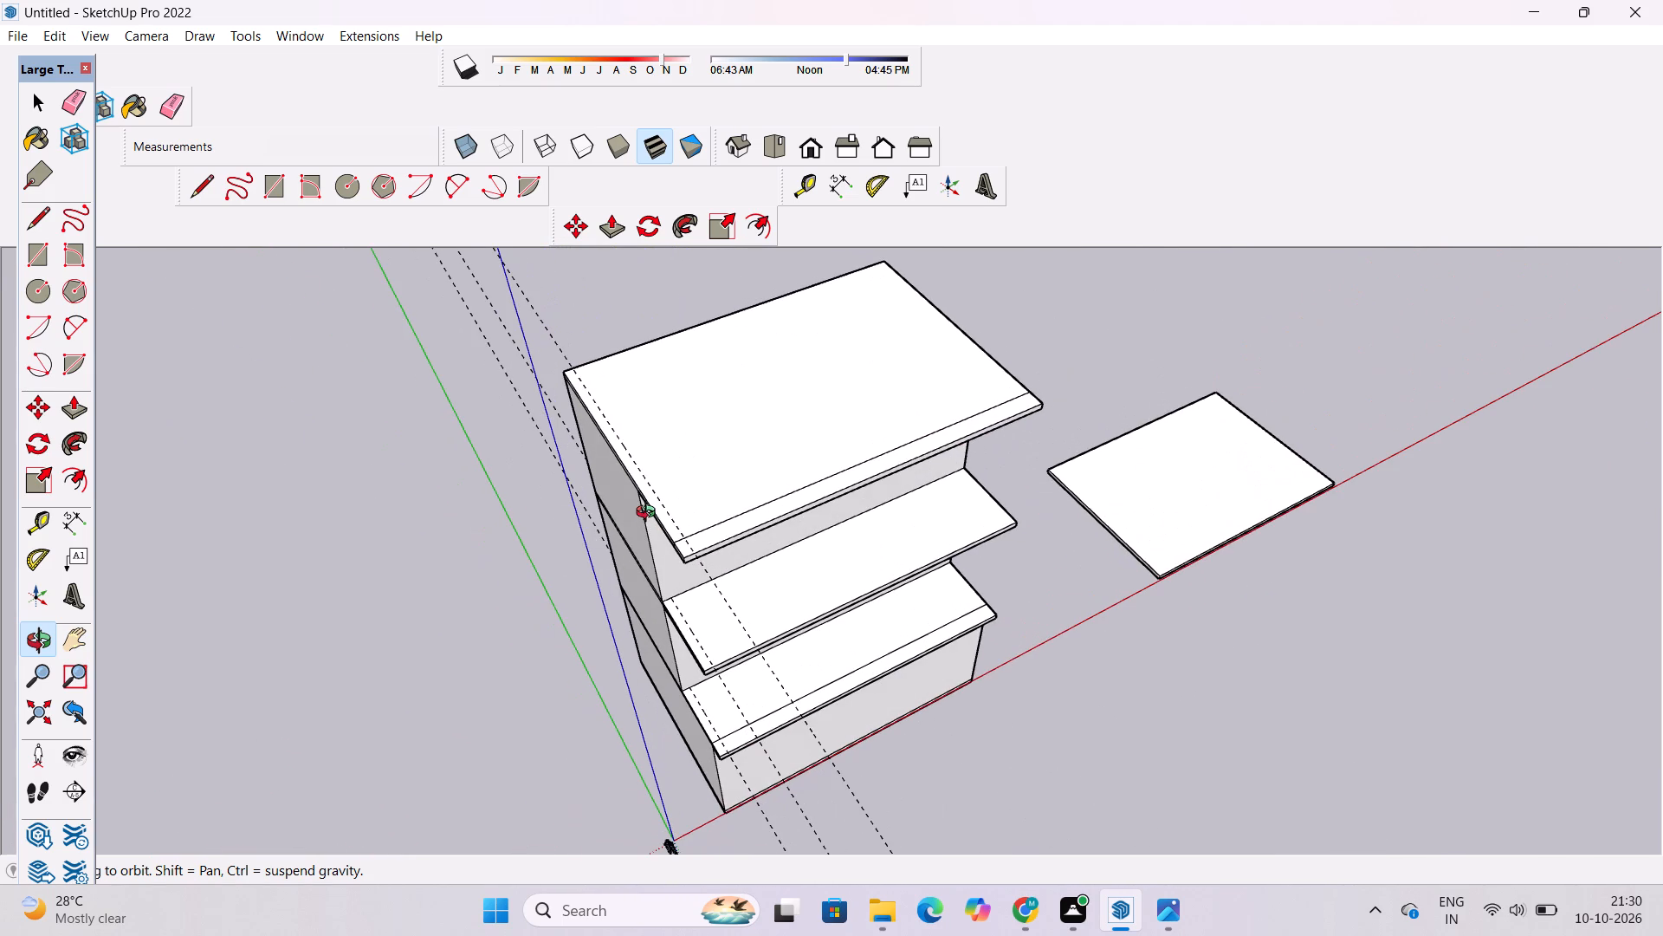
scroll(650, 510, down, 3)
shift+drag(781, 493, 715, 553)
scroll(996, 429, up, 3)
drag(899, 548, 880, 448)
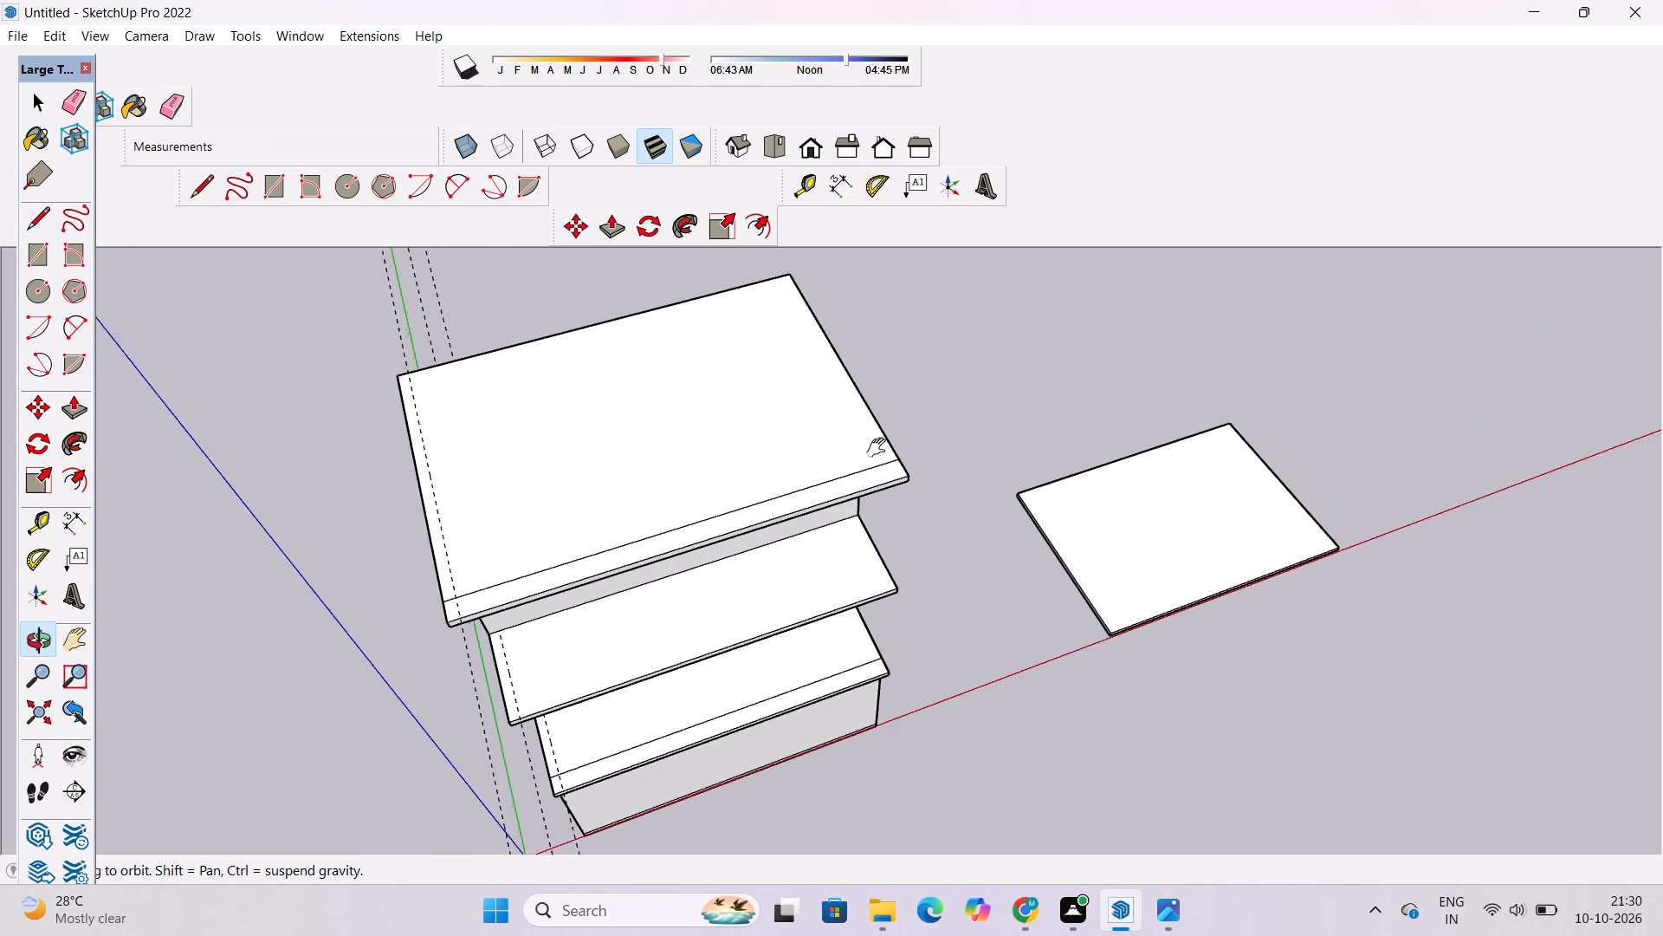
drag(880, 448, 880, 432)
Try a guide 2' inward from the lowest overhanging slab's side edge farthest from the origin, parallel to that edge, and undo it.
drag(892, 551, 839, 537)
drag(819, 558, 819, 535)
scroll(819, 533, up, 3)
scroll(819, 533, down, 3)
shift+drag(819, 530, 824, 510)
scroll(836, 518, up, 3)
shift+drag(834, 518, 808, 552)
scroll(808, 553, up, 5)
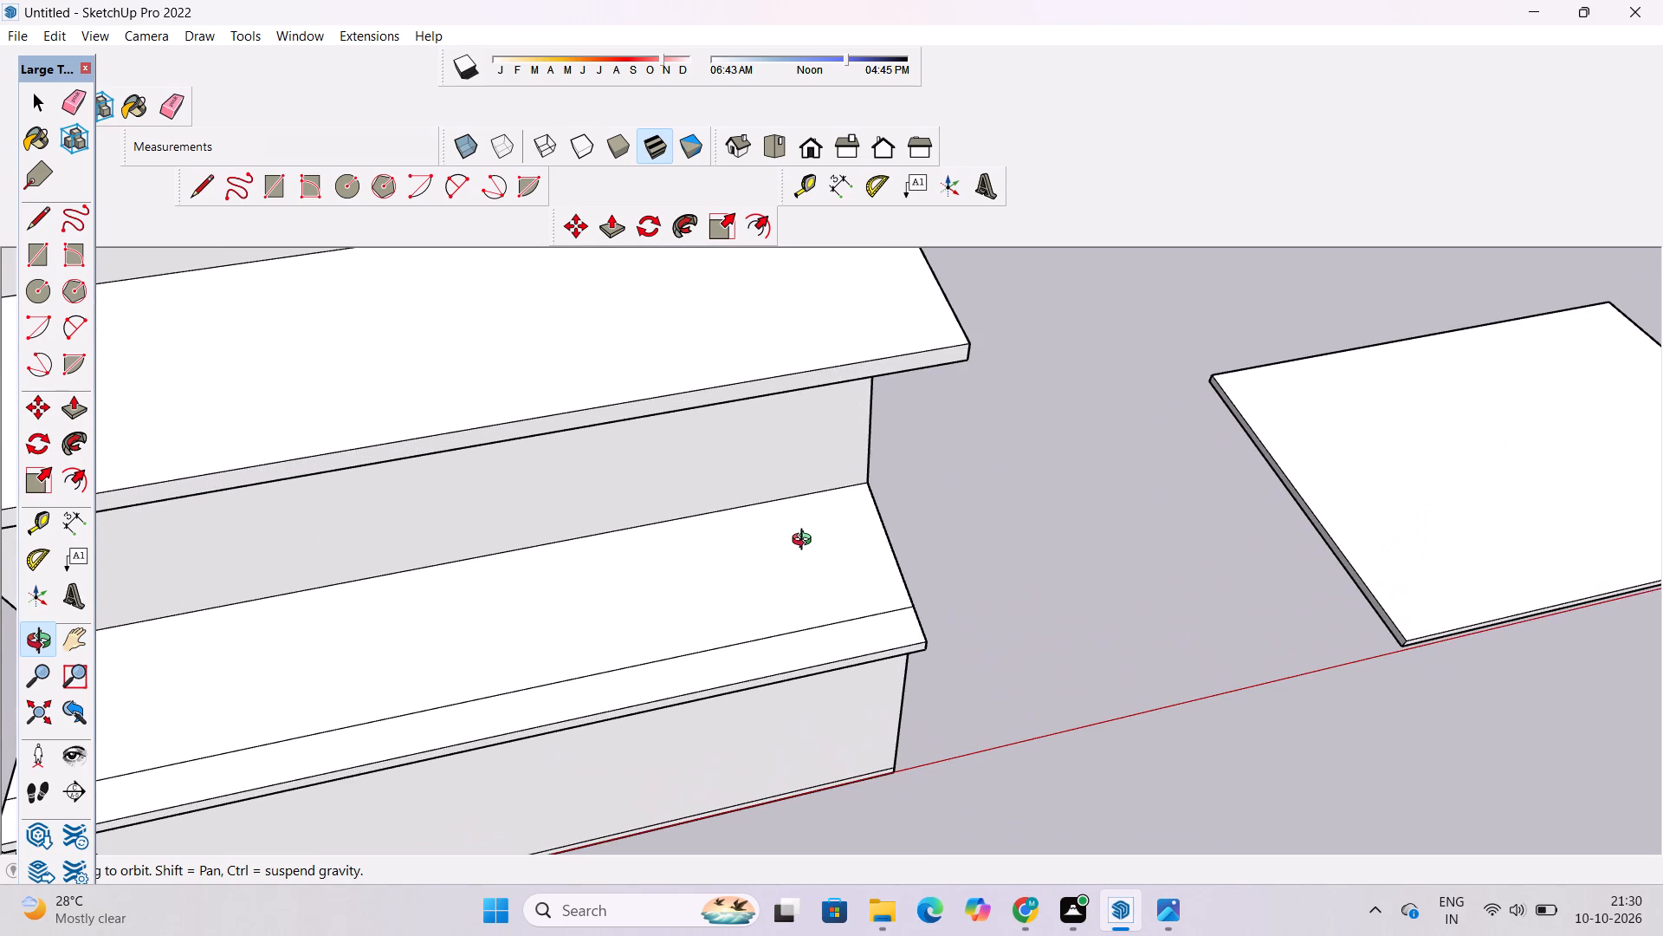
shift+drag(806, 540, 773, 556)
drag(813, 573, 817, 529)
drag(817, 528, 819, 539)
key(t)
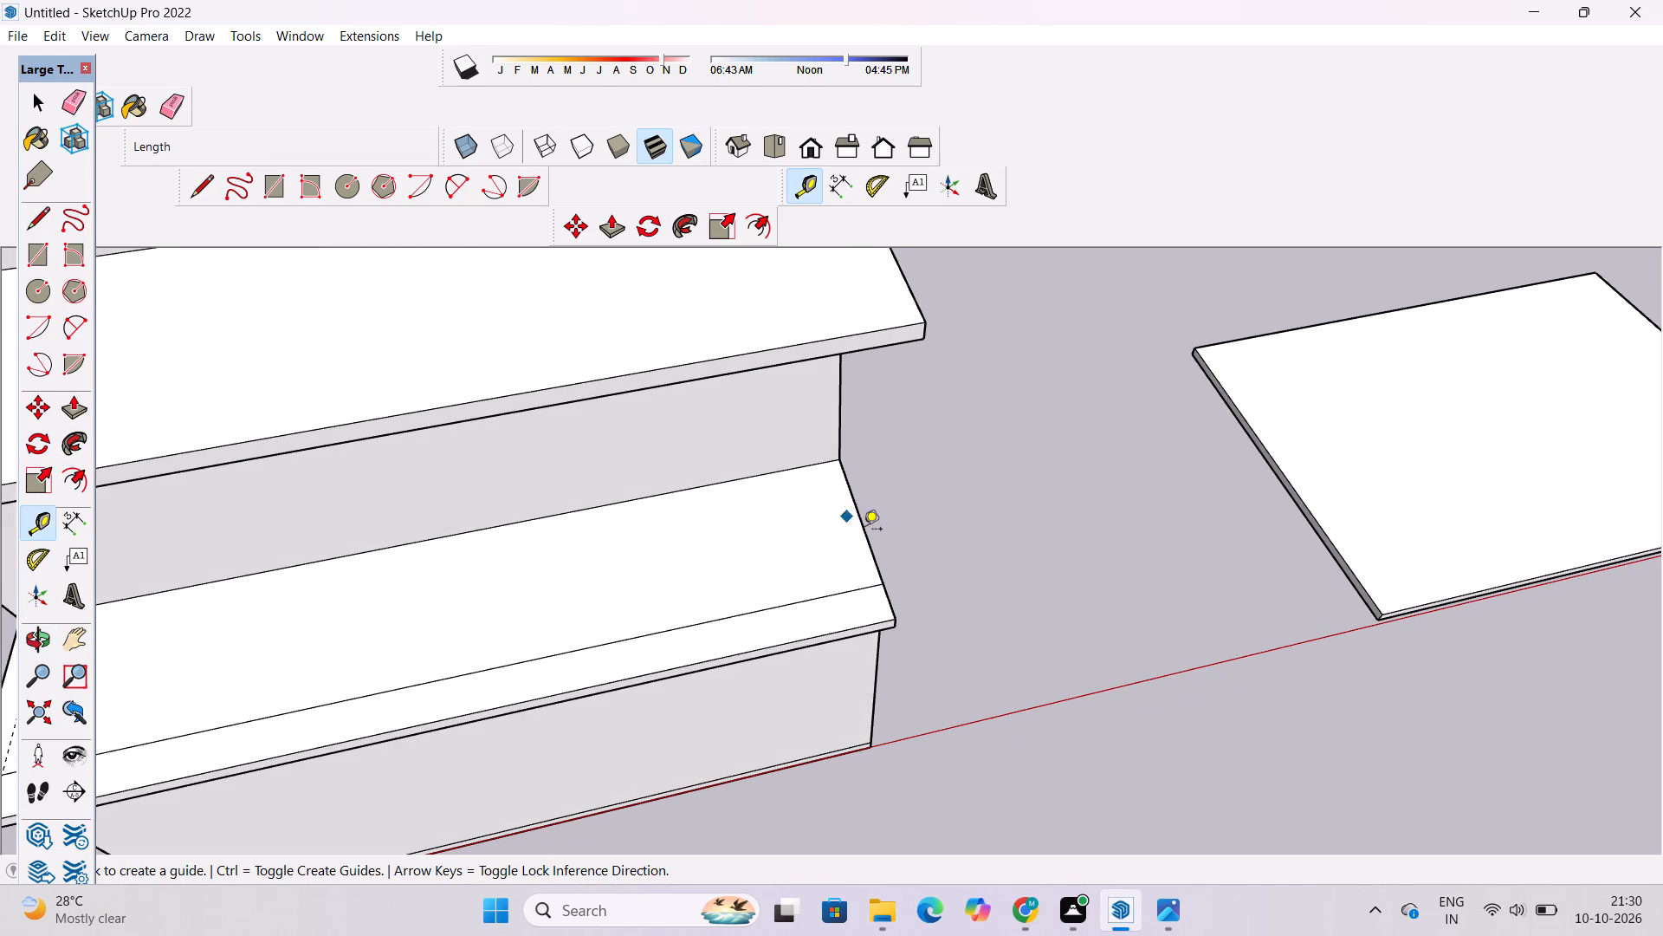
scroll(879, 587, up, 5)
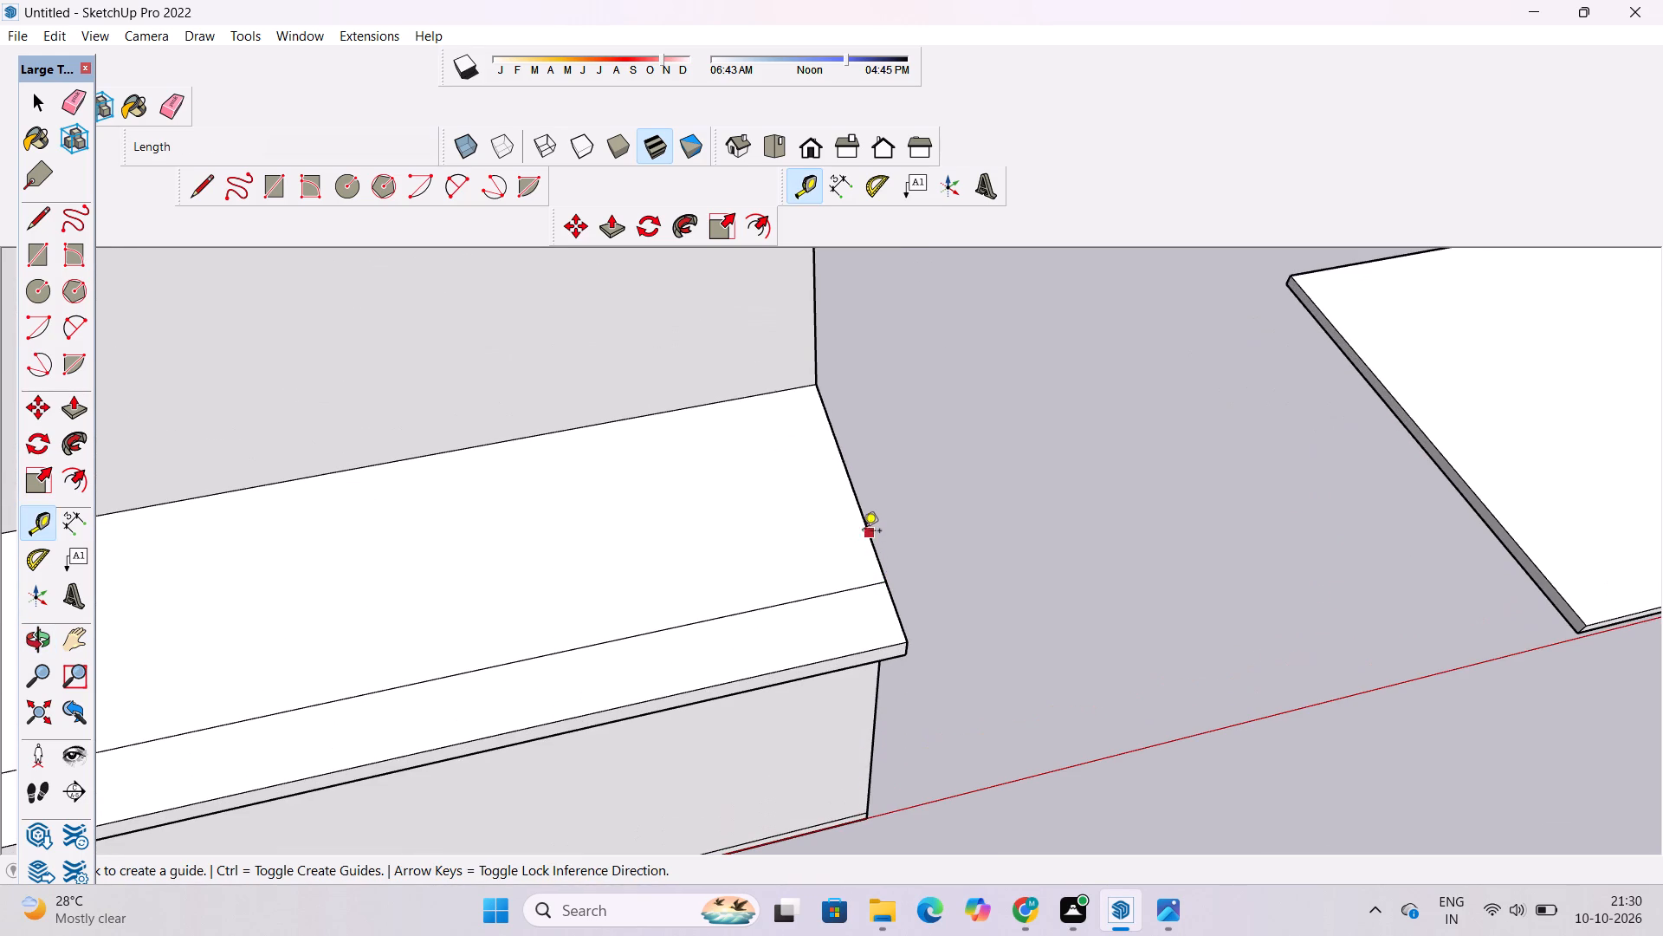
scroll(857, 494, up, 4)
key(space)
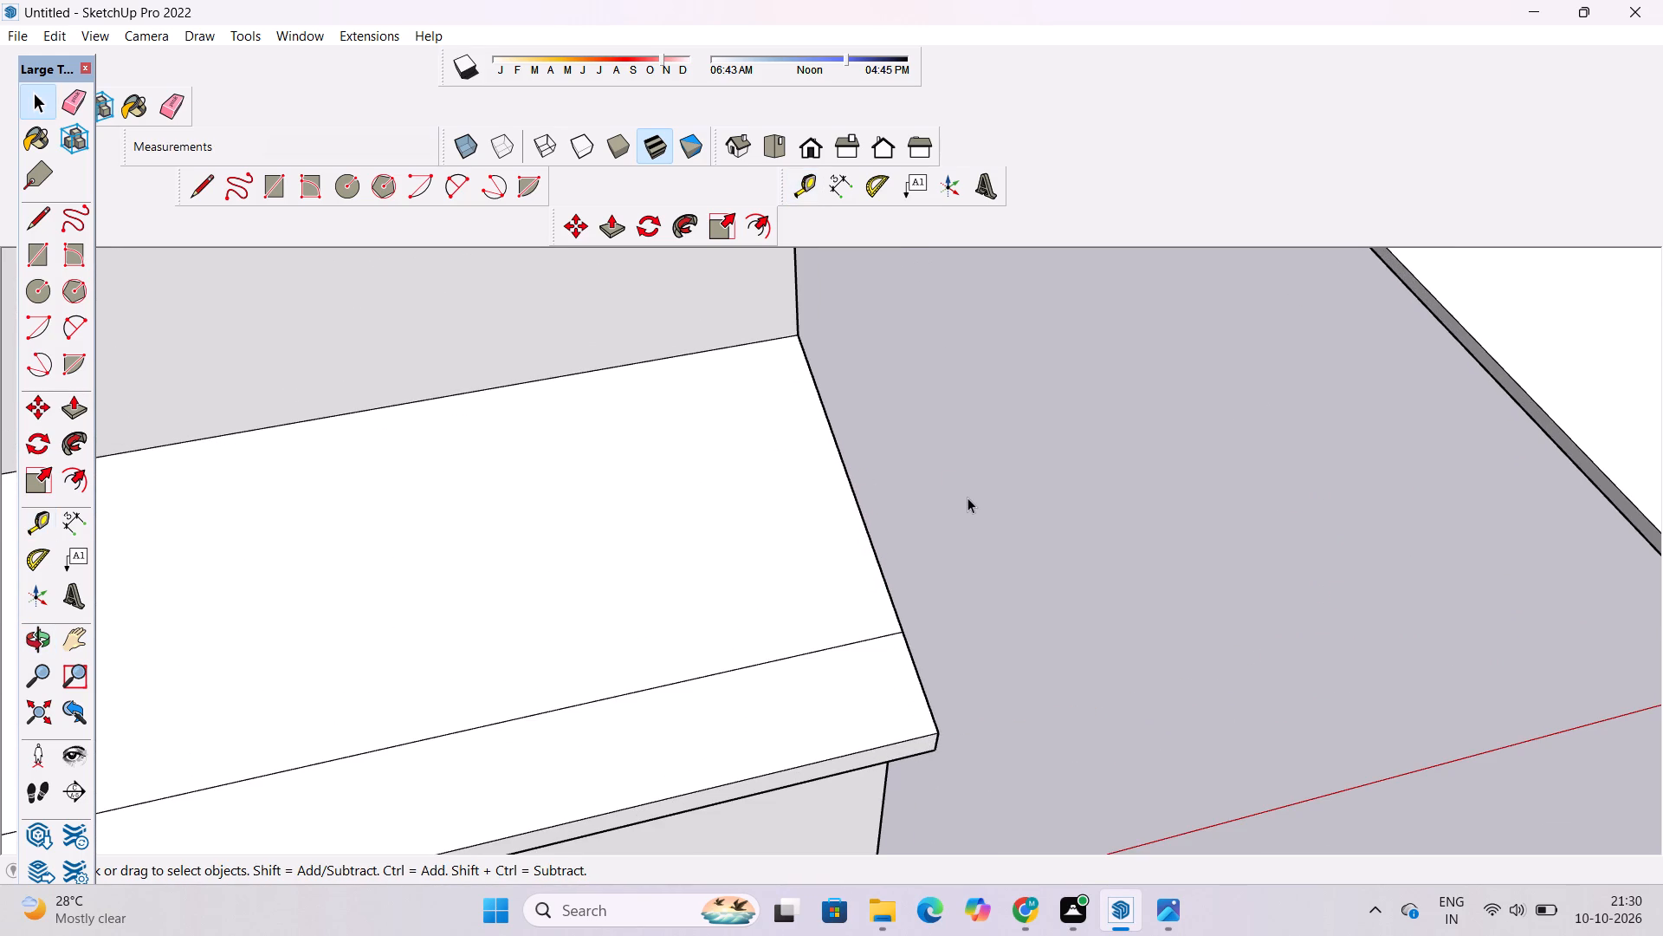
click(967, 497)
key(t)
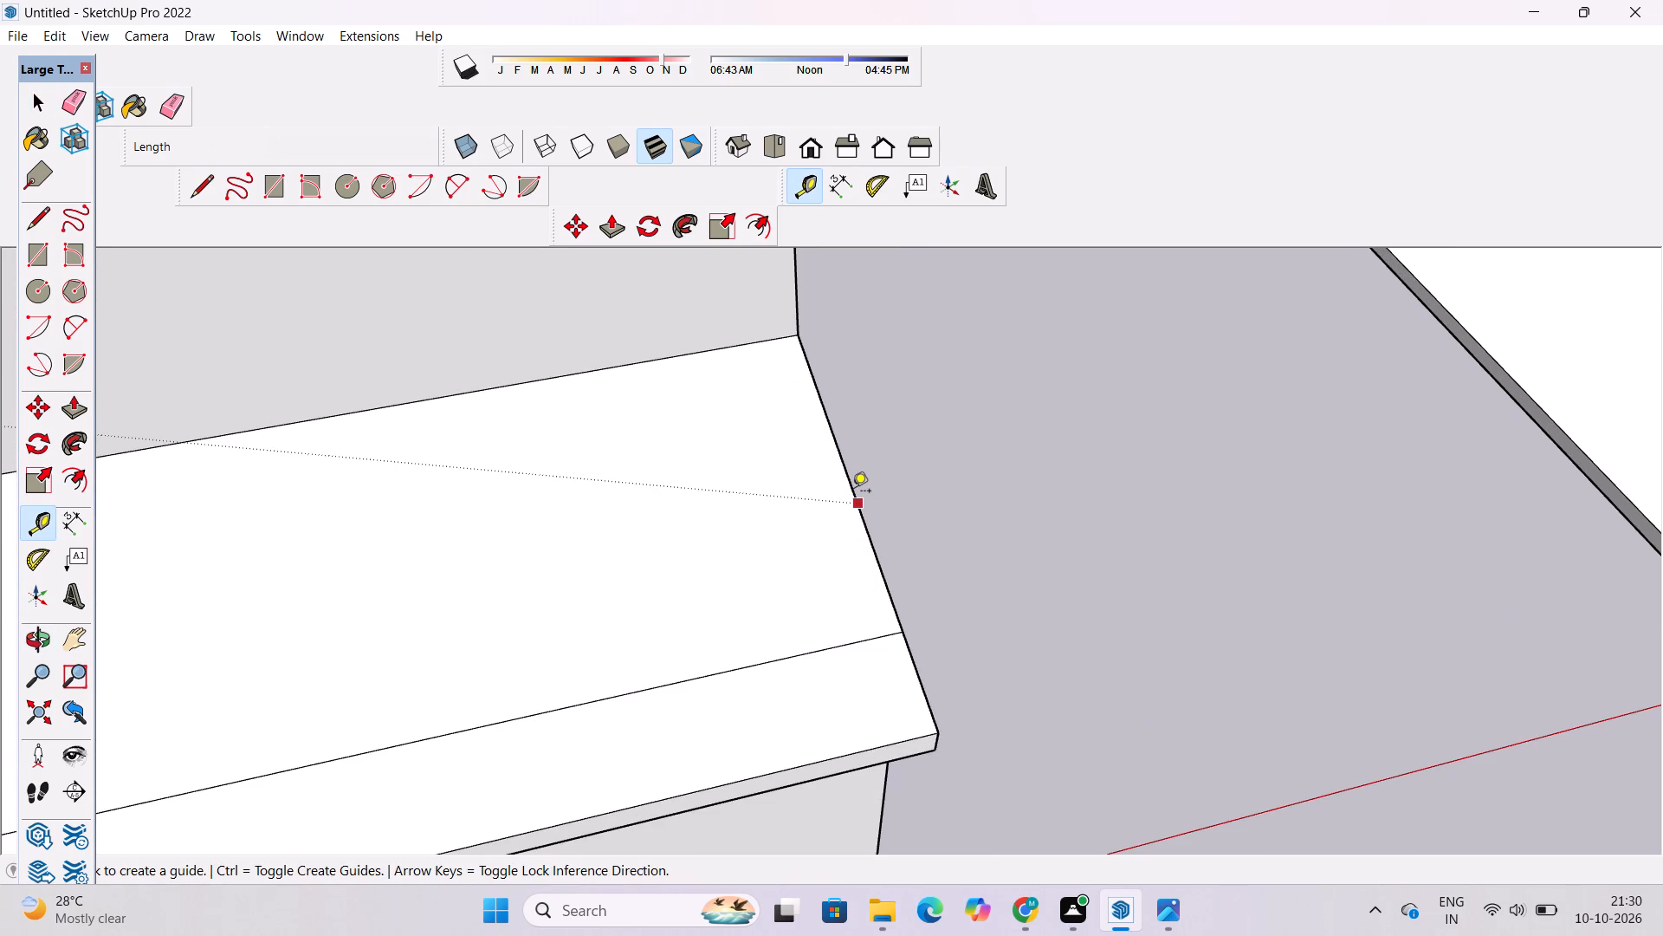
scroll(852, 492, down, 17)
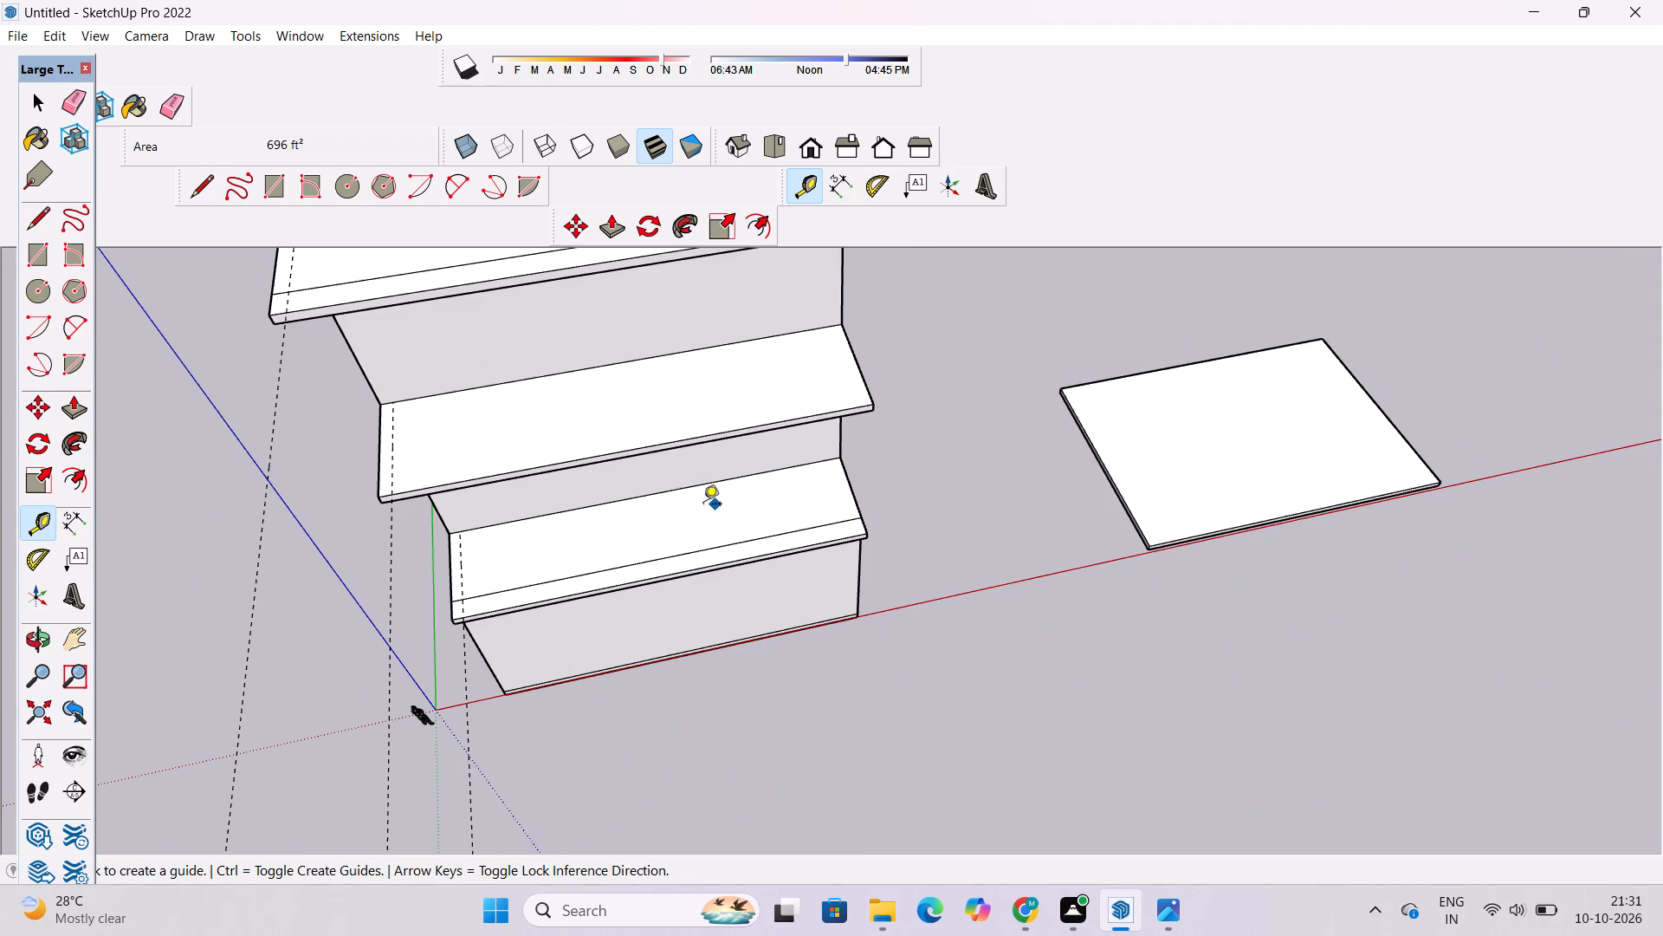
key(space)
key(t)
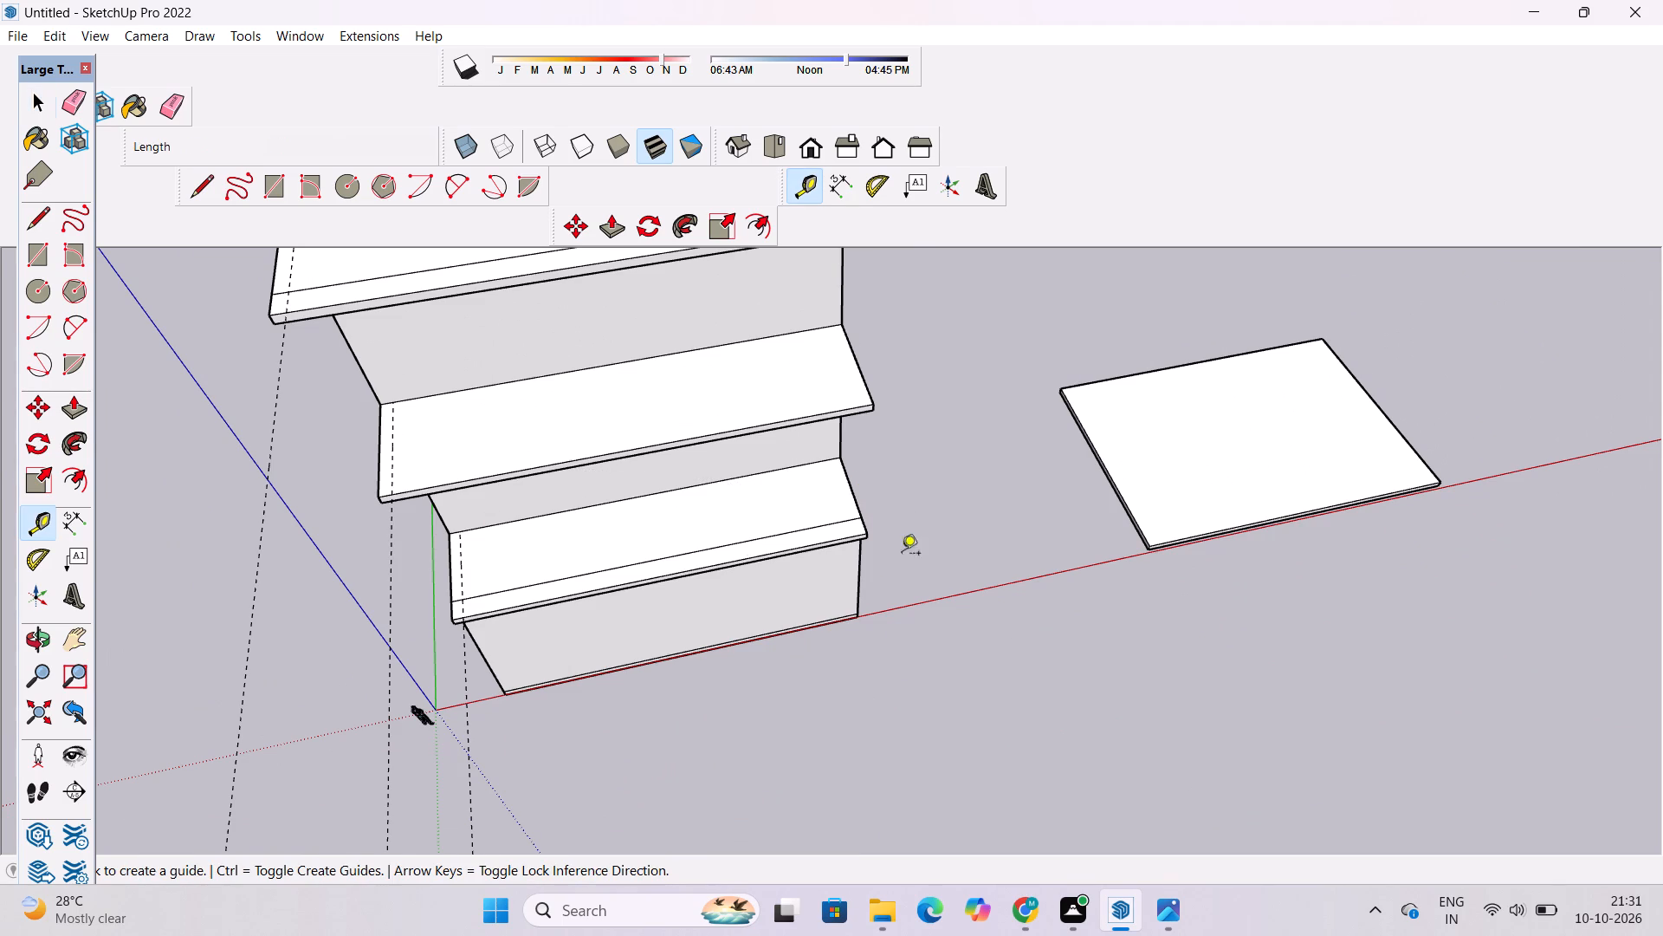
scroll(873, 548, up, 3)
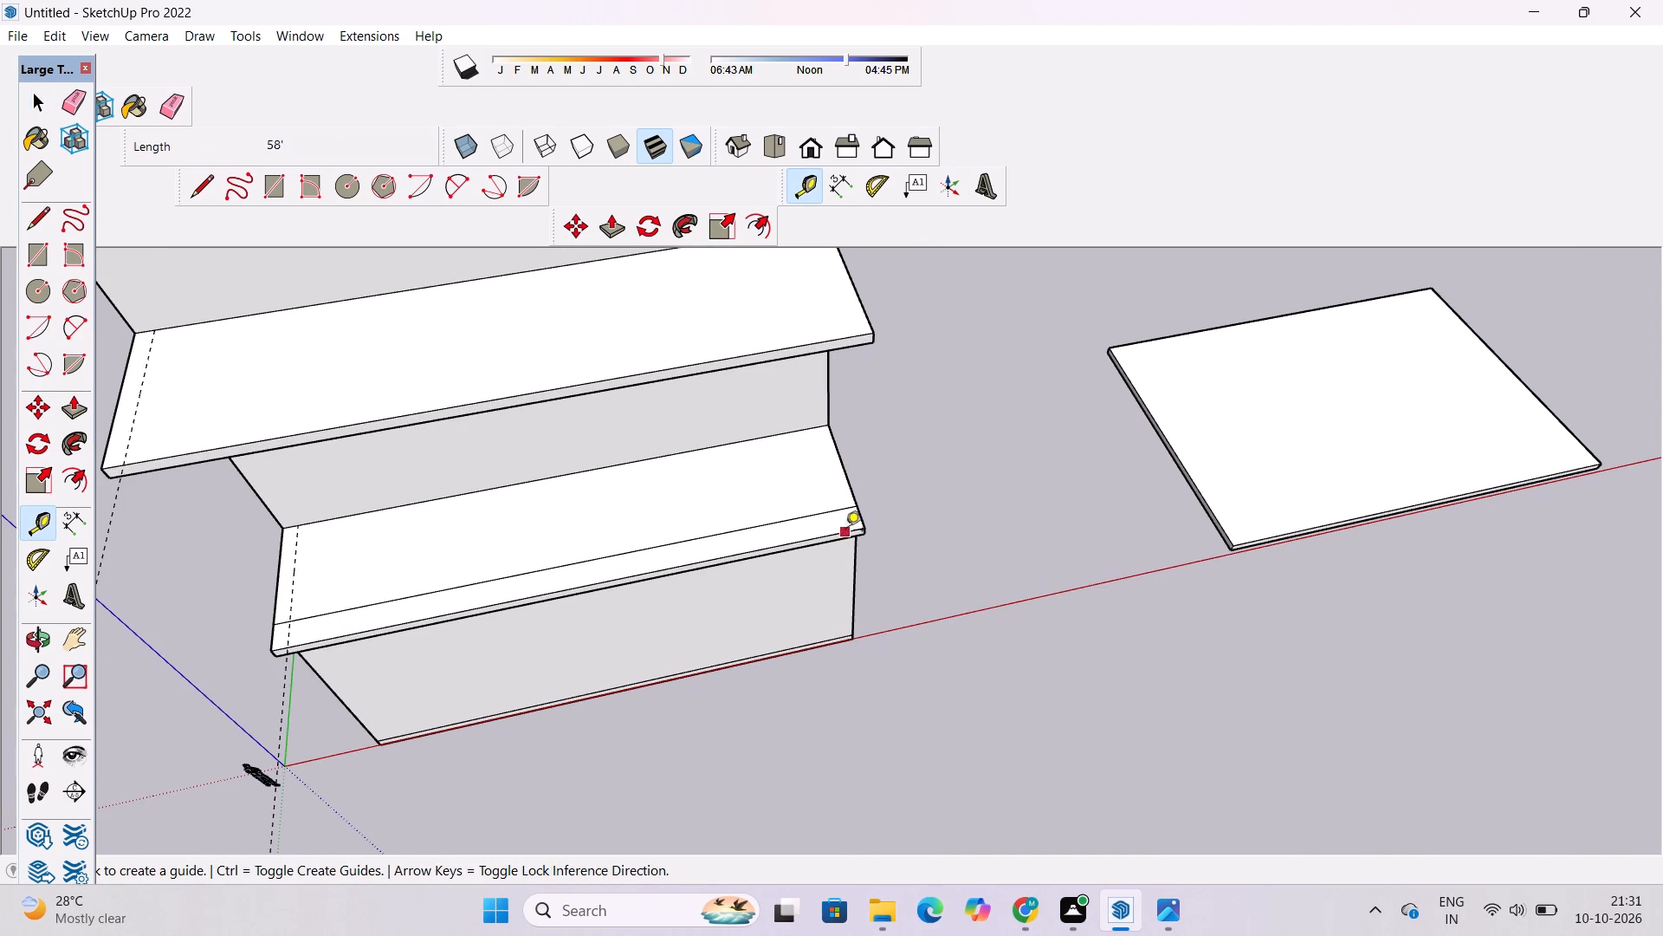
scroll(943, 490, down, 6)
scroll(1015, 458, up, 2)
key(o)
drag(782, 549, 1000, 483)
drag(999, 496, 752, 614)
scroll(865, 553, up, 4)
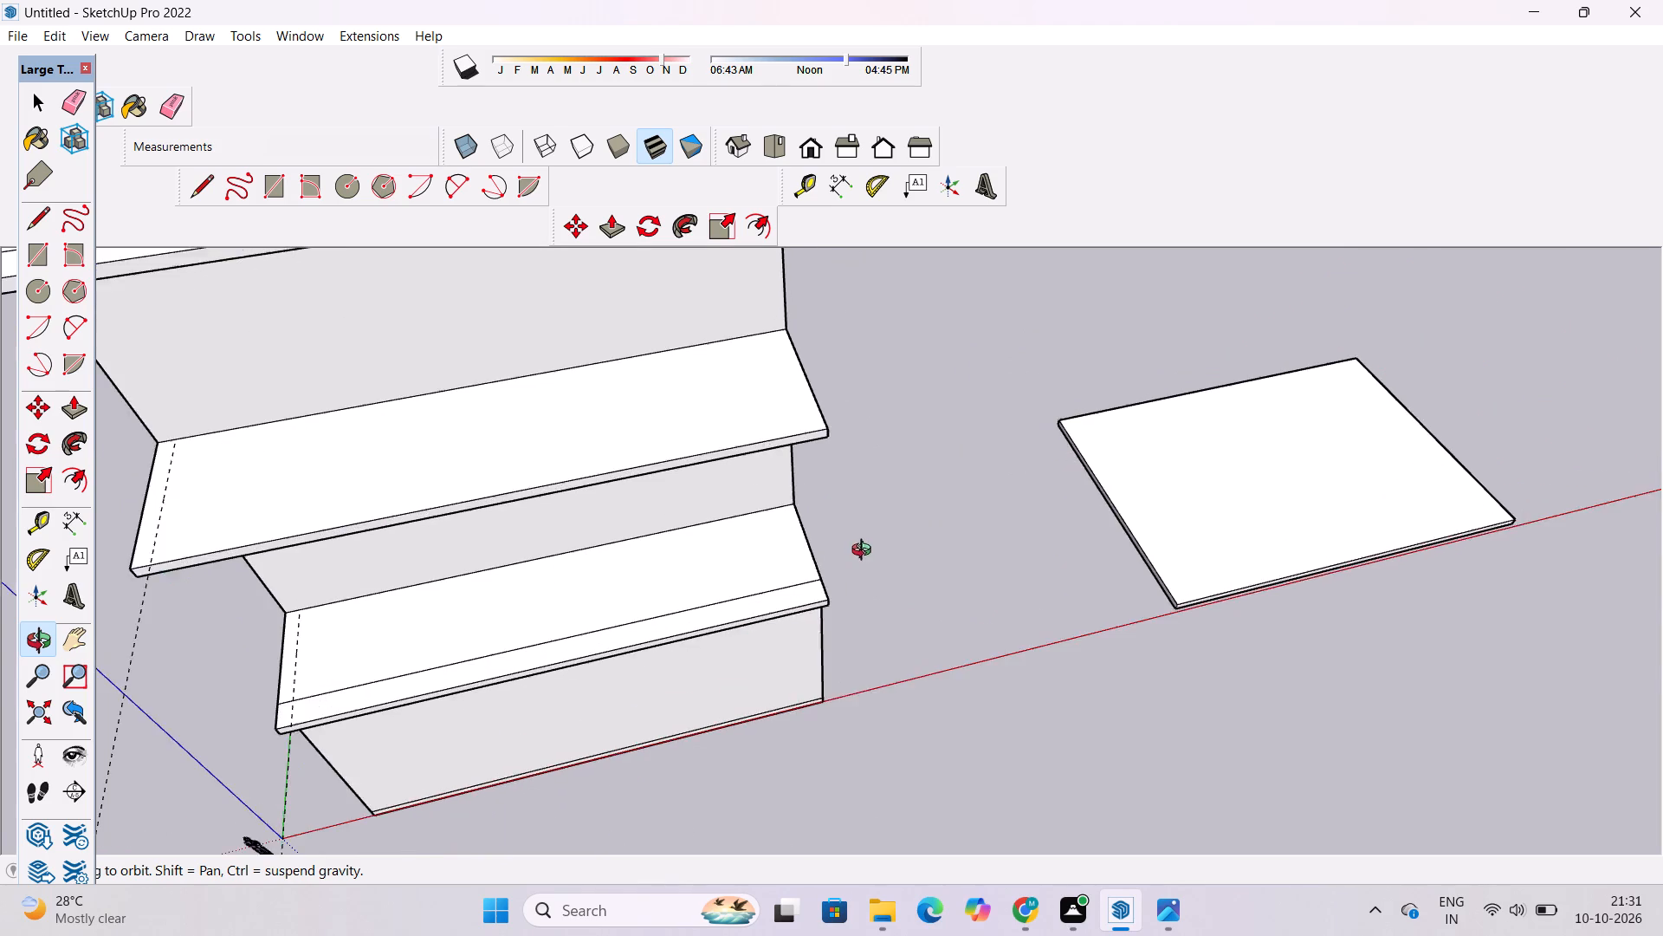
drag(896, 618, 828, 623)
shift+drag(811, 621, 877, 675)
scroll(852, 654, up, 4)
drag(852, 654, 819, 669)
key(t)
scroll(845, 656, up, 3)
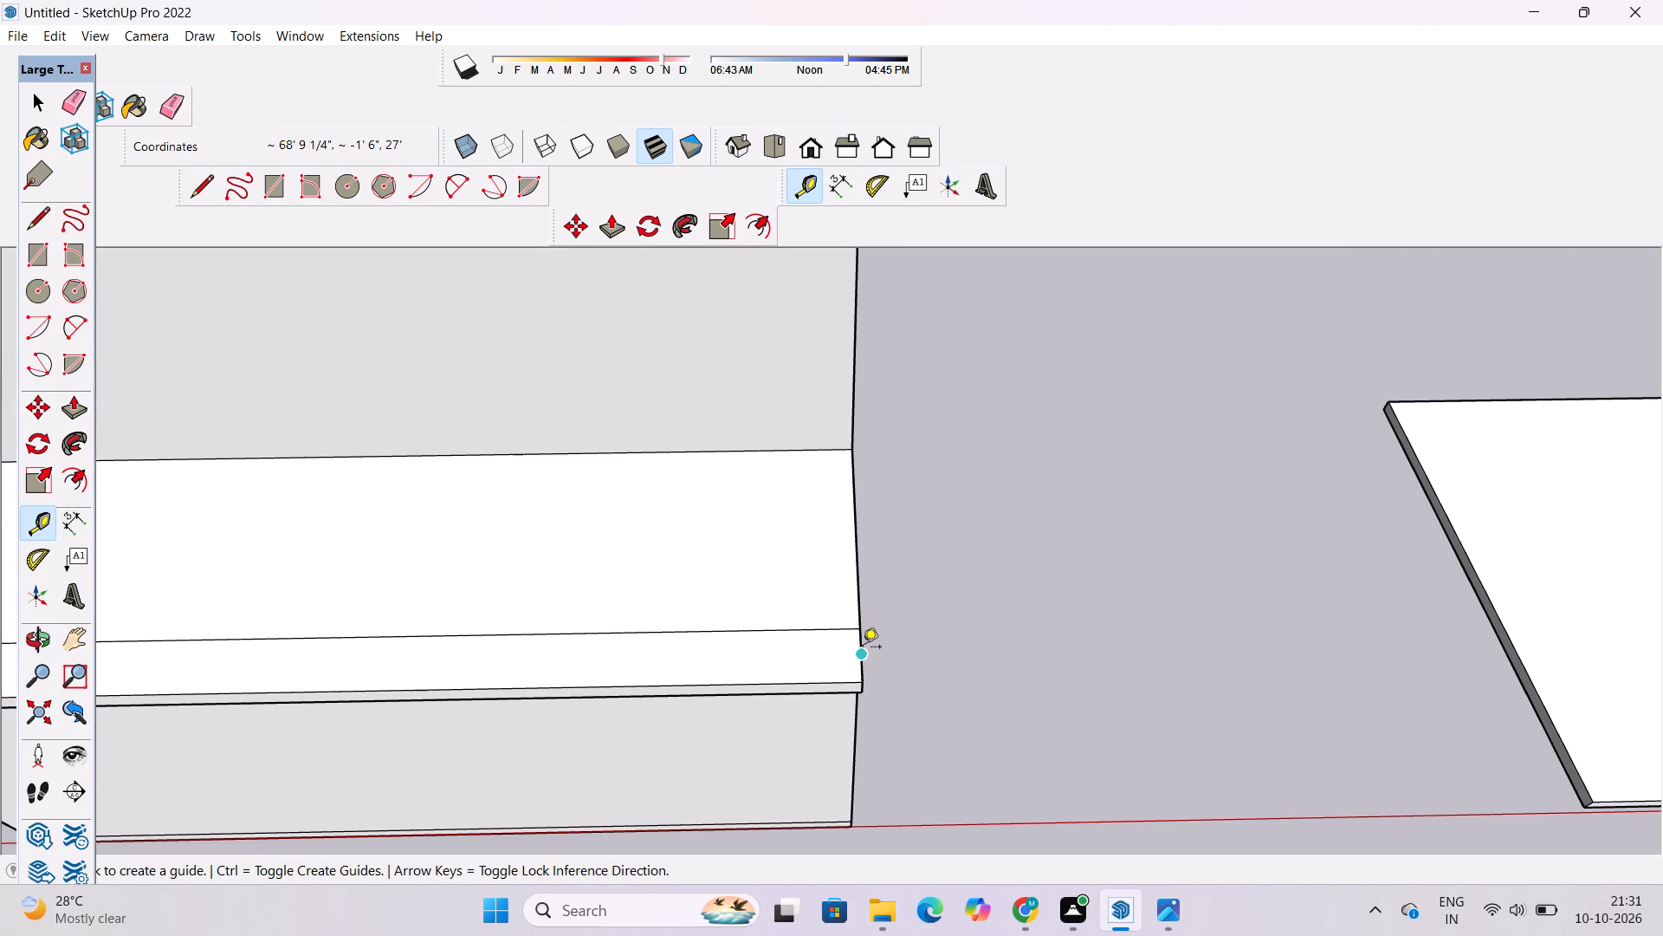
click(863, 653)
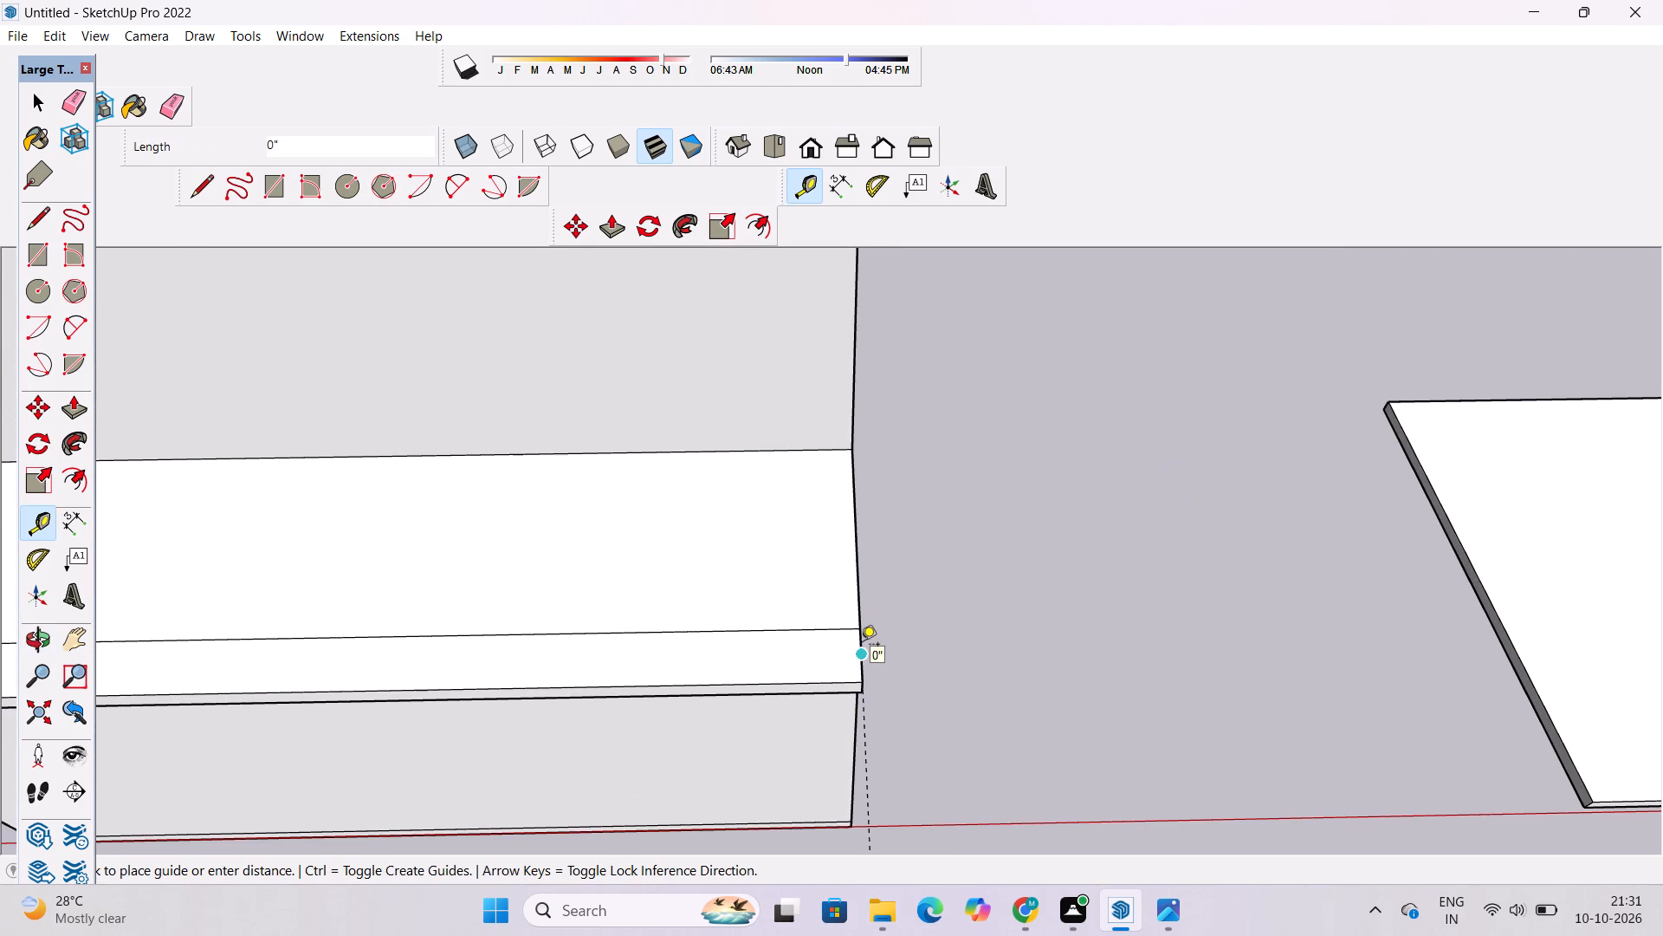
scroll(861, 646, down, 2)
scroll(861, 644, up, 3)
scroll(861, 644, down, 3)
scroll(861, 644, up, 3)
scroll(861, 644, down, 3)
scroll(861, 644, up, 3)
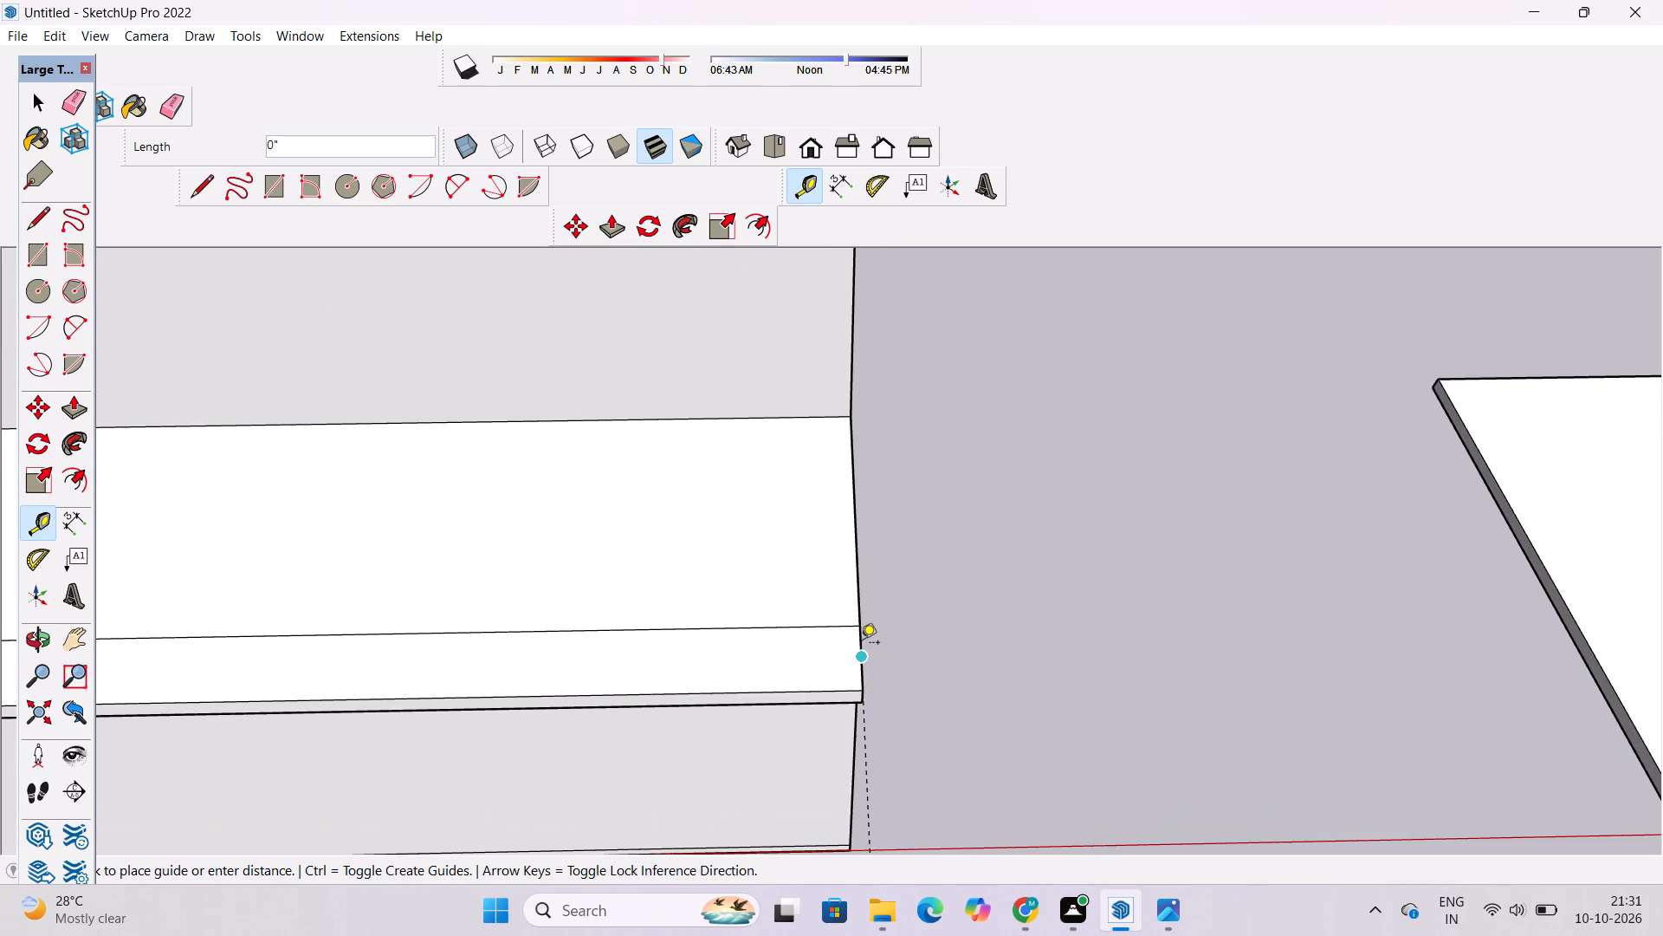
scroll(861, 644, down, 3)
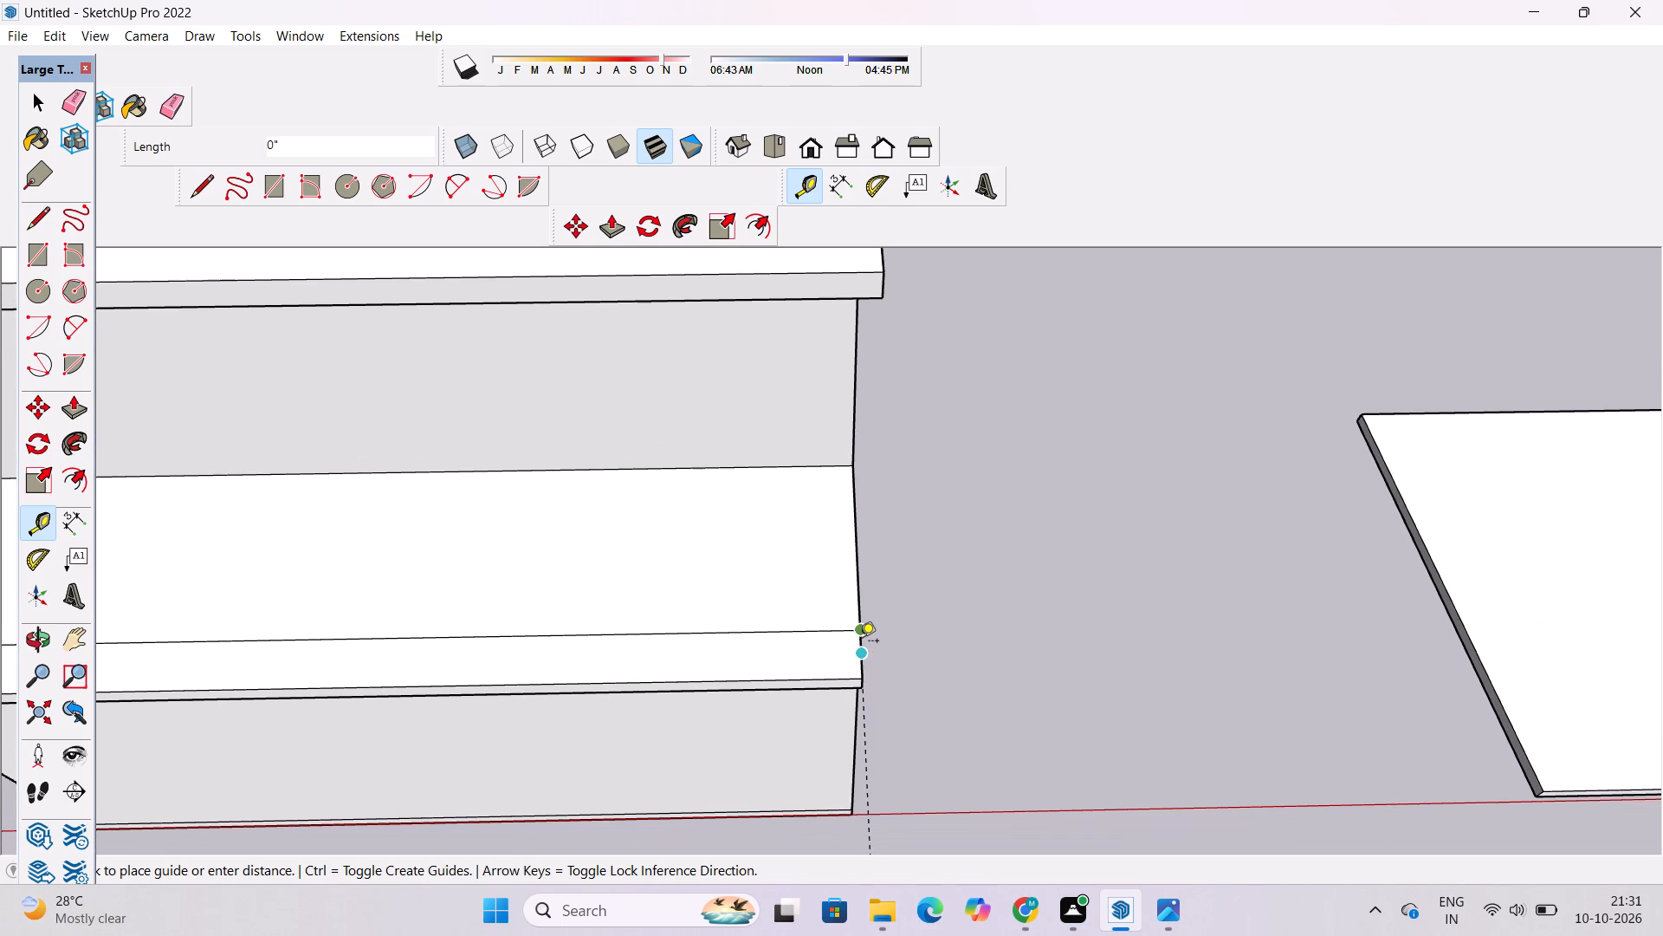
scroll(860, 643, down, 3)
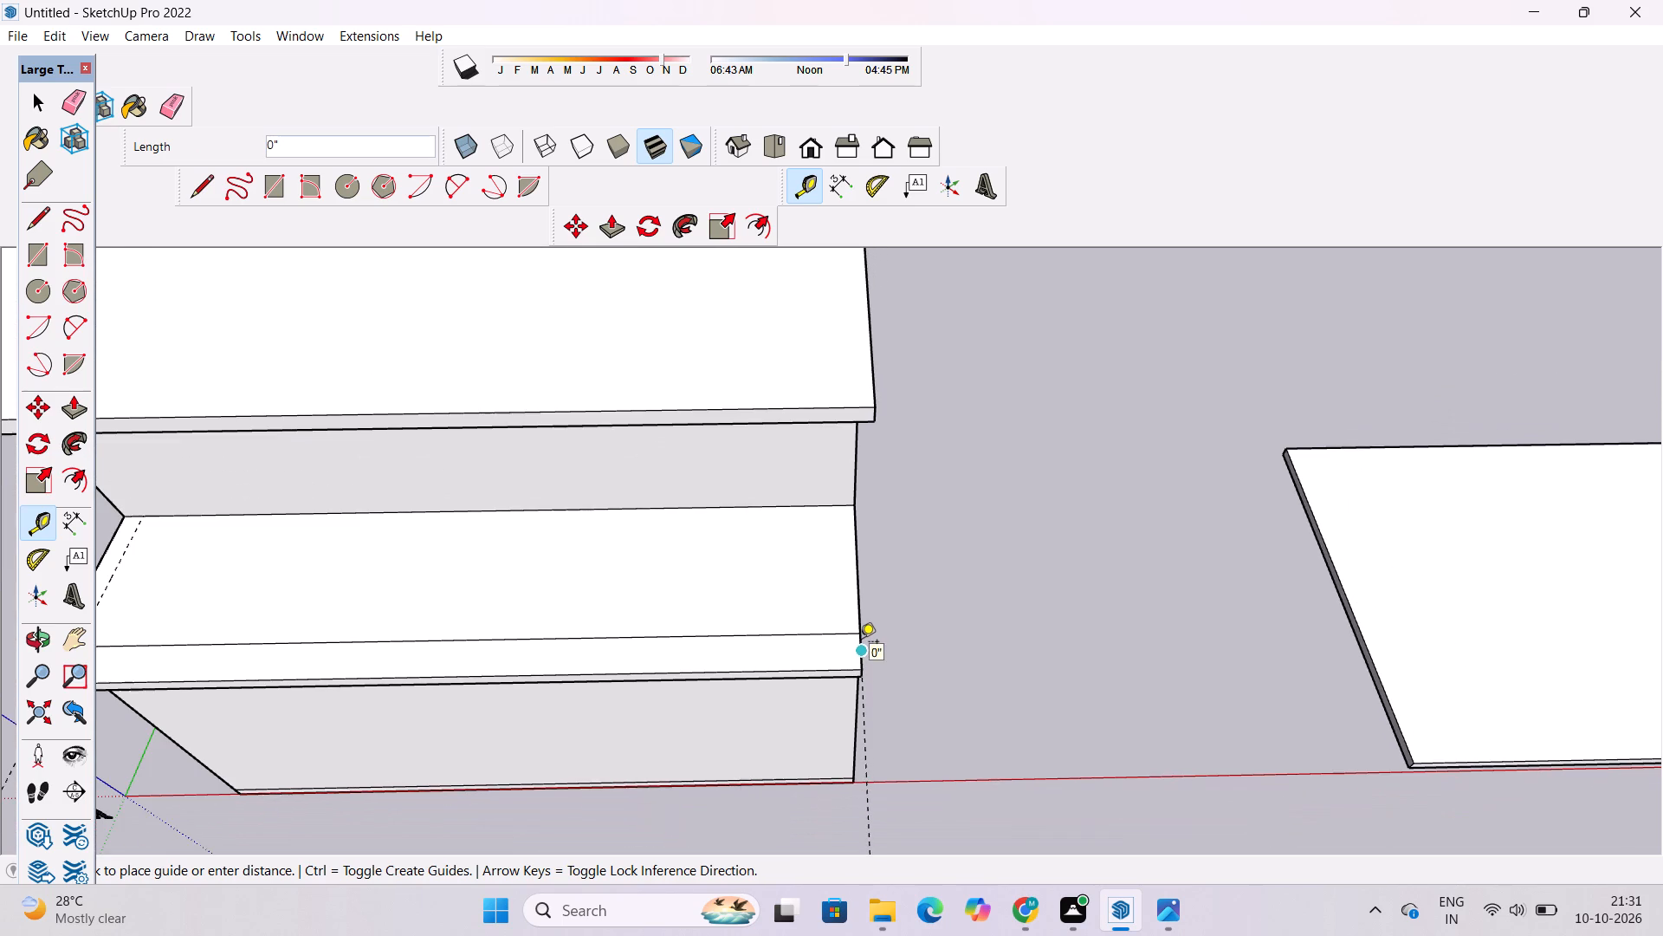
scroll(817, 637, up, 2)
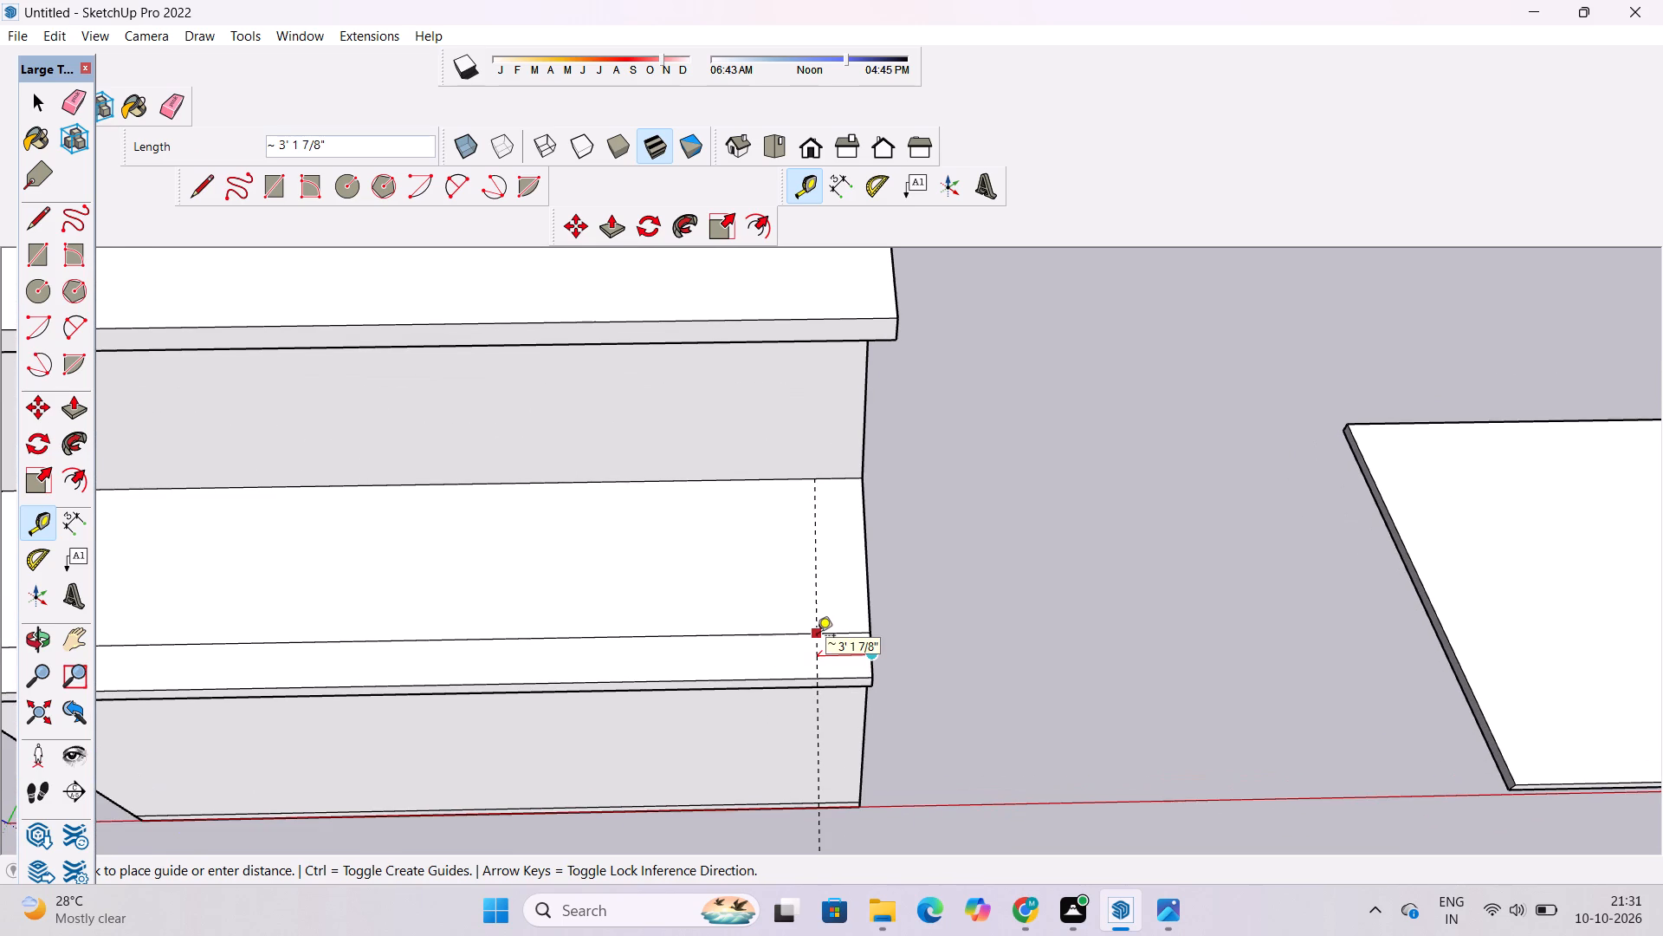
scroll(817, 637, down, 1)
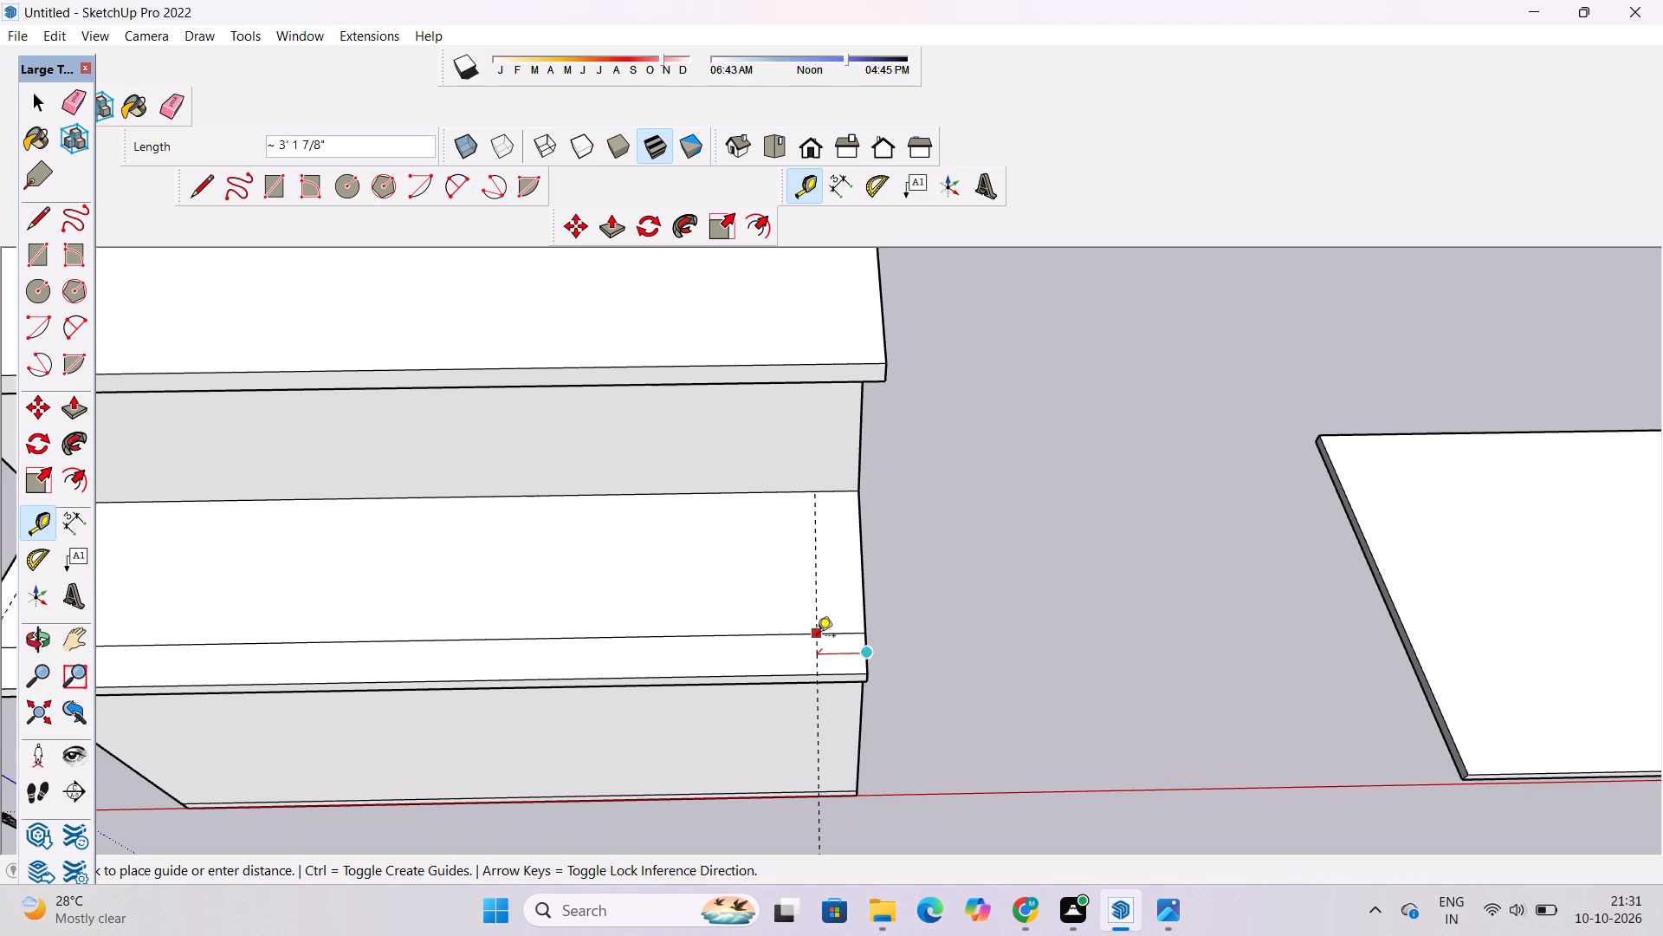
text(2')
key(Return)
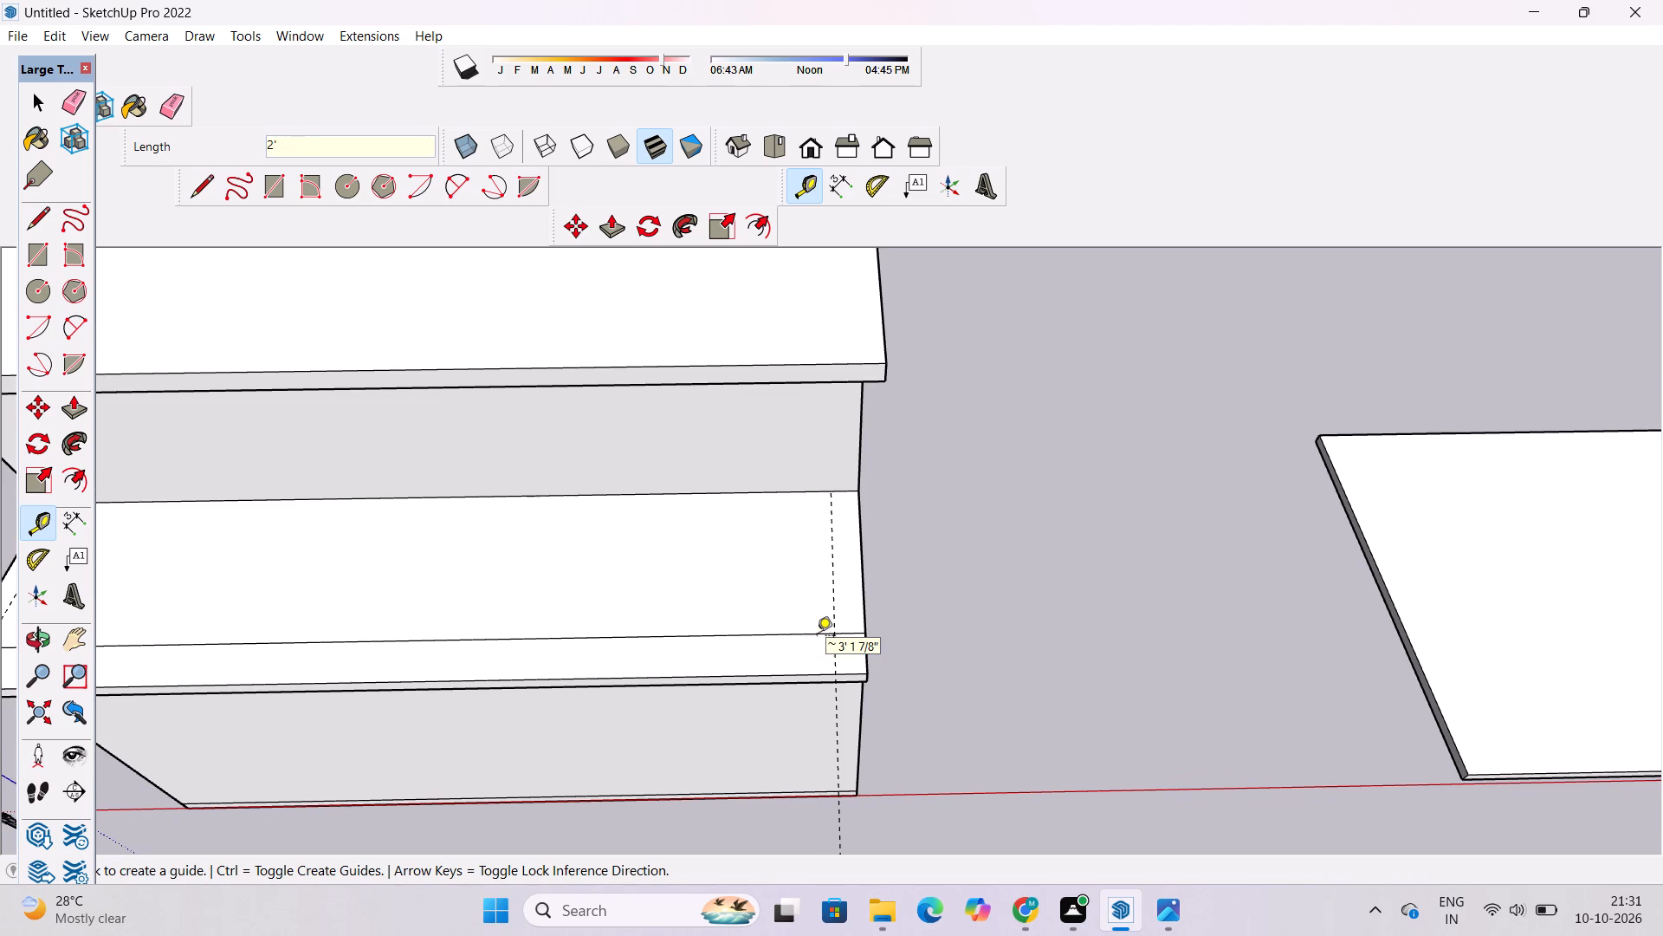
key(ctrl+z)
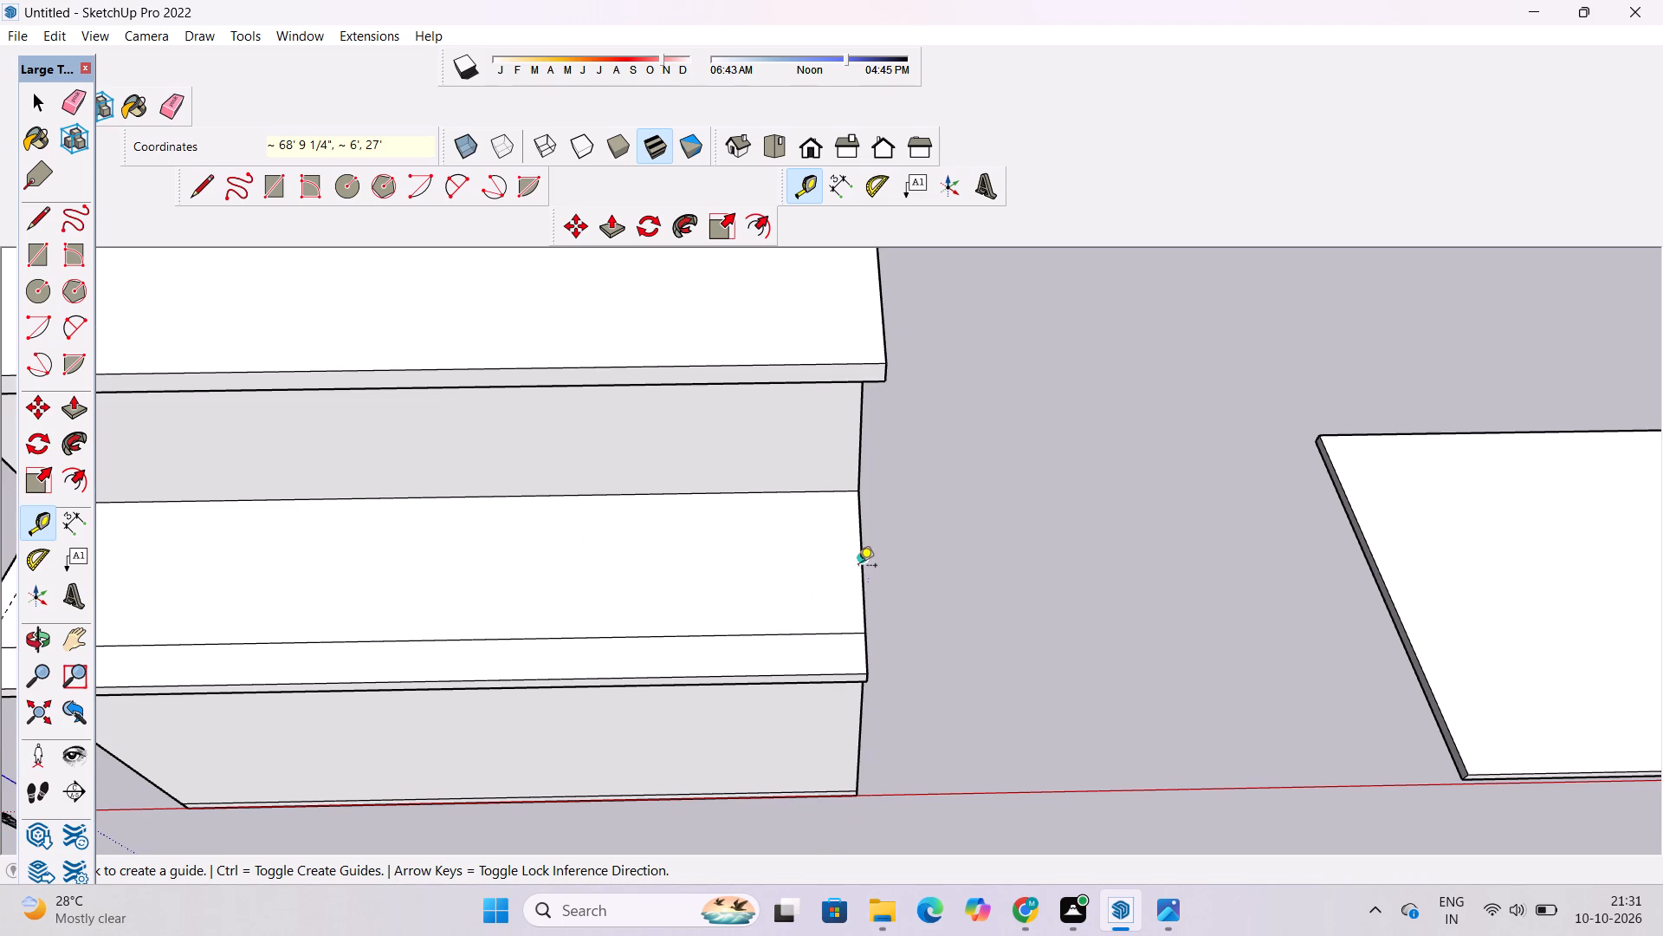
Place a guide 3' inward from the lowest overhanging slab's side edge farthest from the origin, parallel to that edge.
click(864, 561)
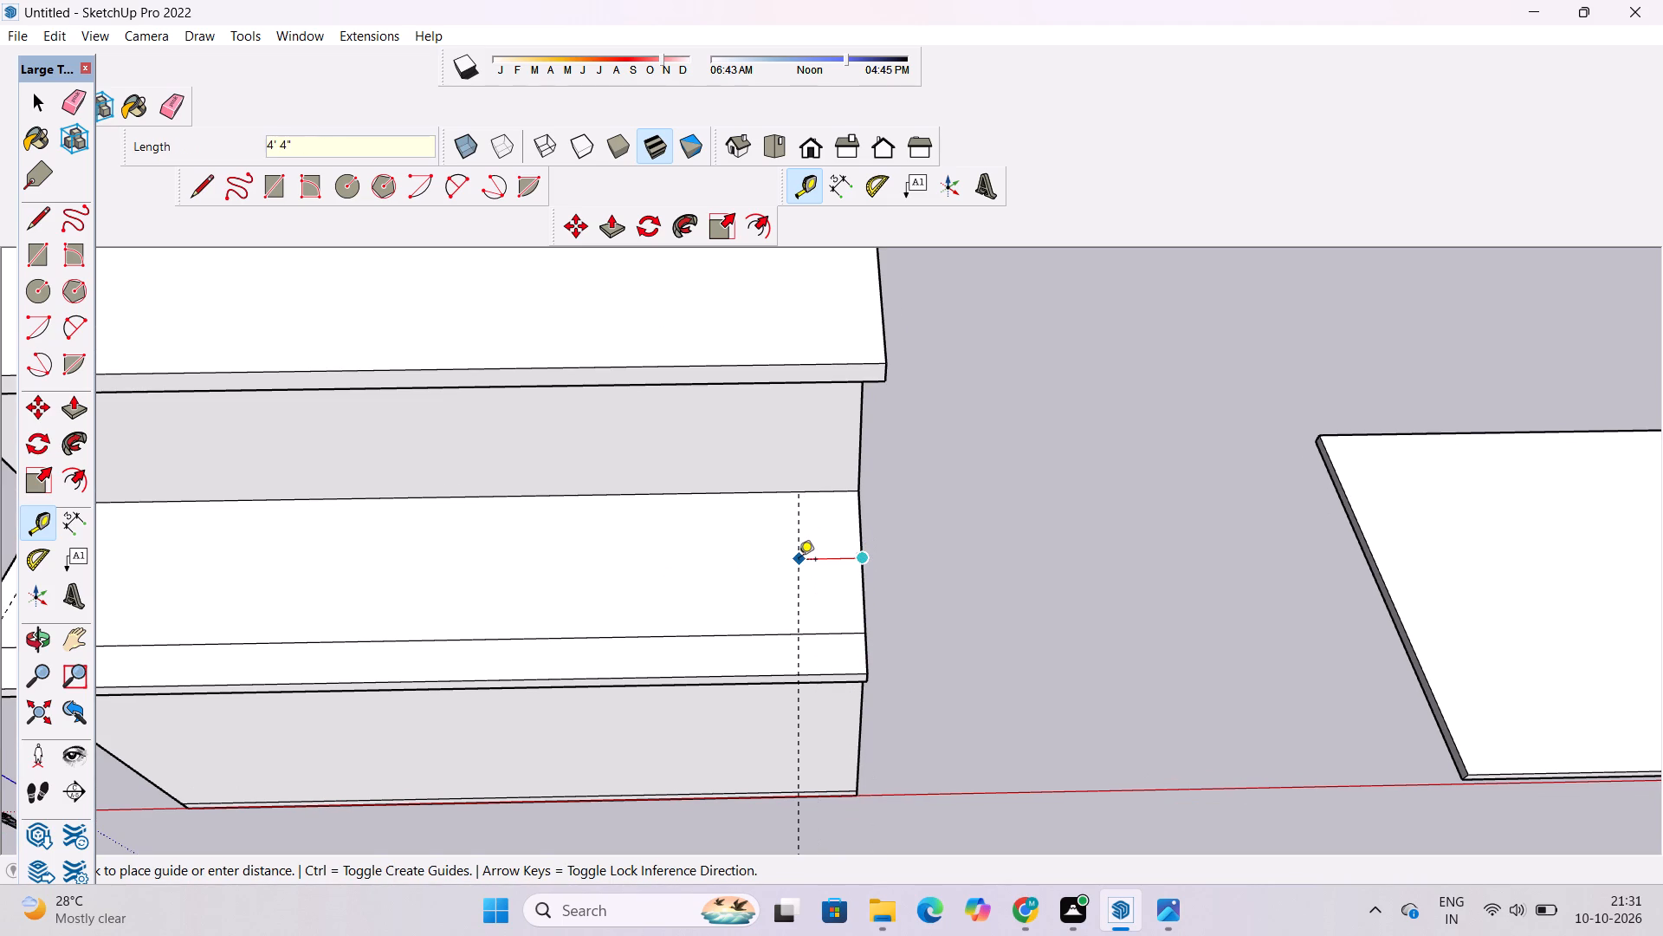
text(3')
key(Return)
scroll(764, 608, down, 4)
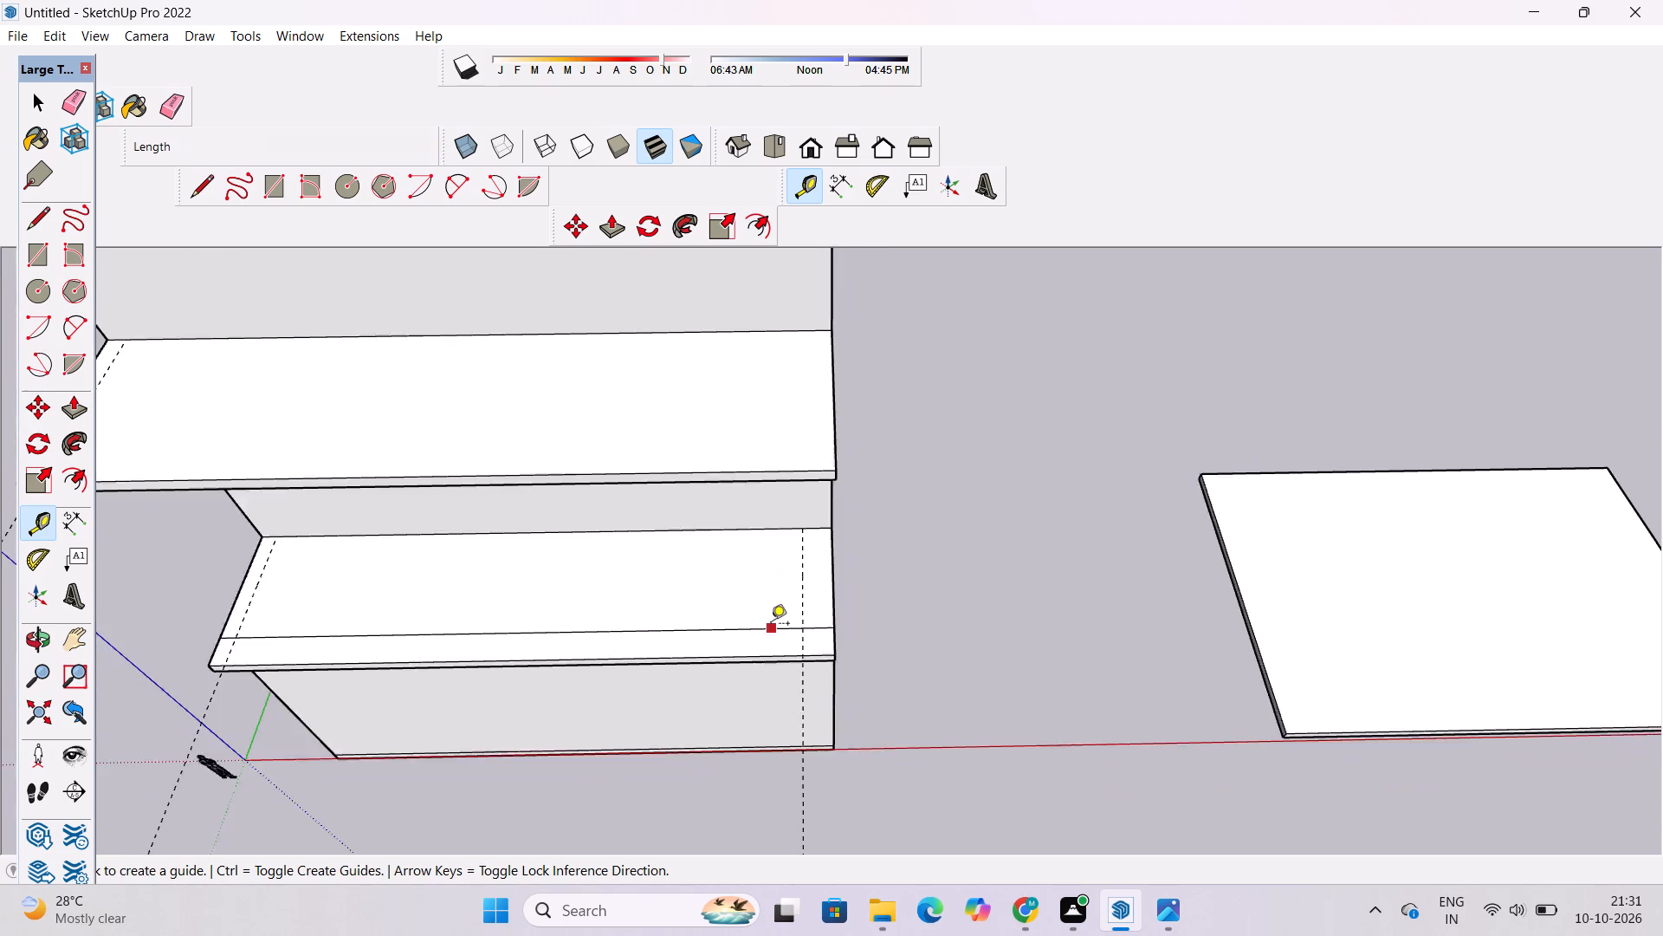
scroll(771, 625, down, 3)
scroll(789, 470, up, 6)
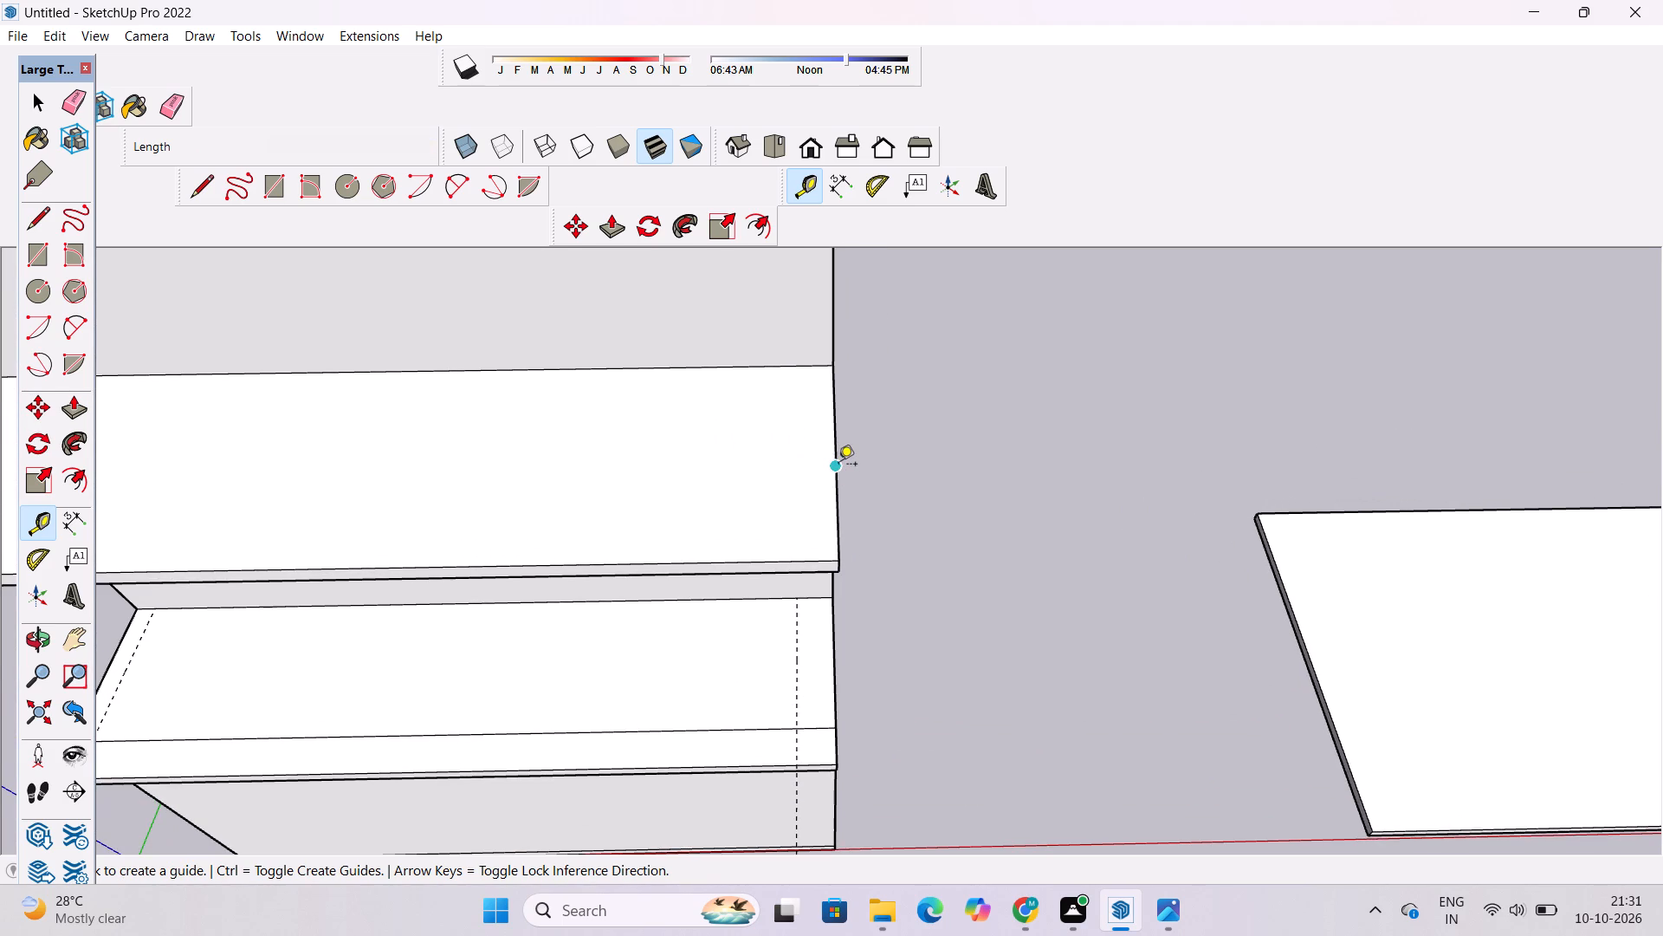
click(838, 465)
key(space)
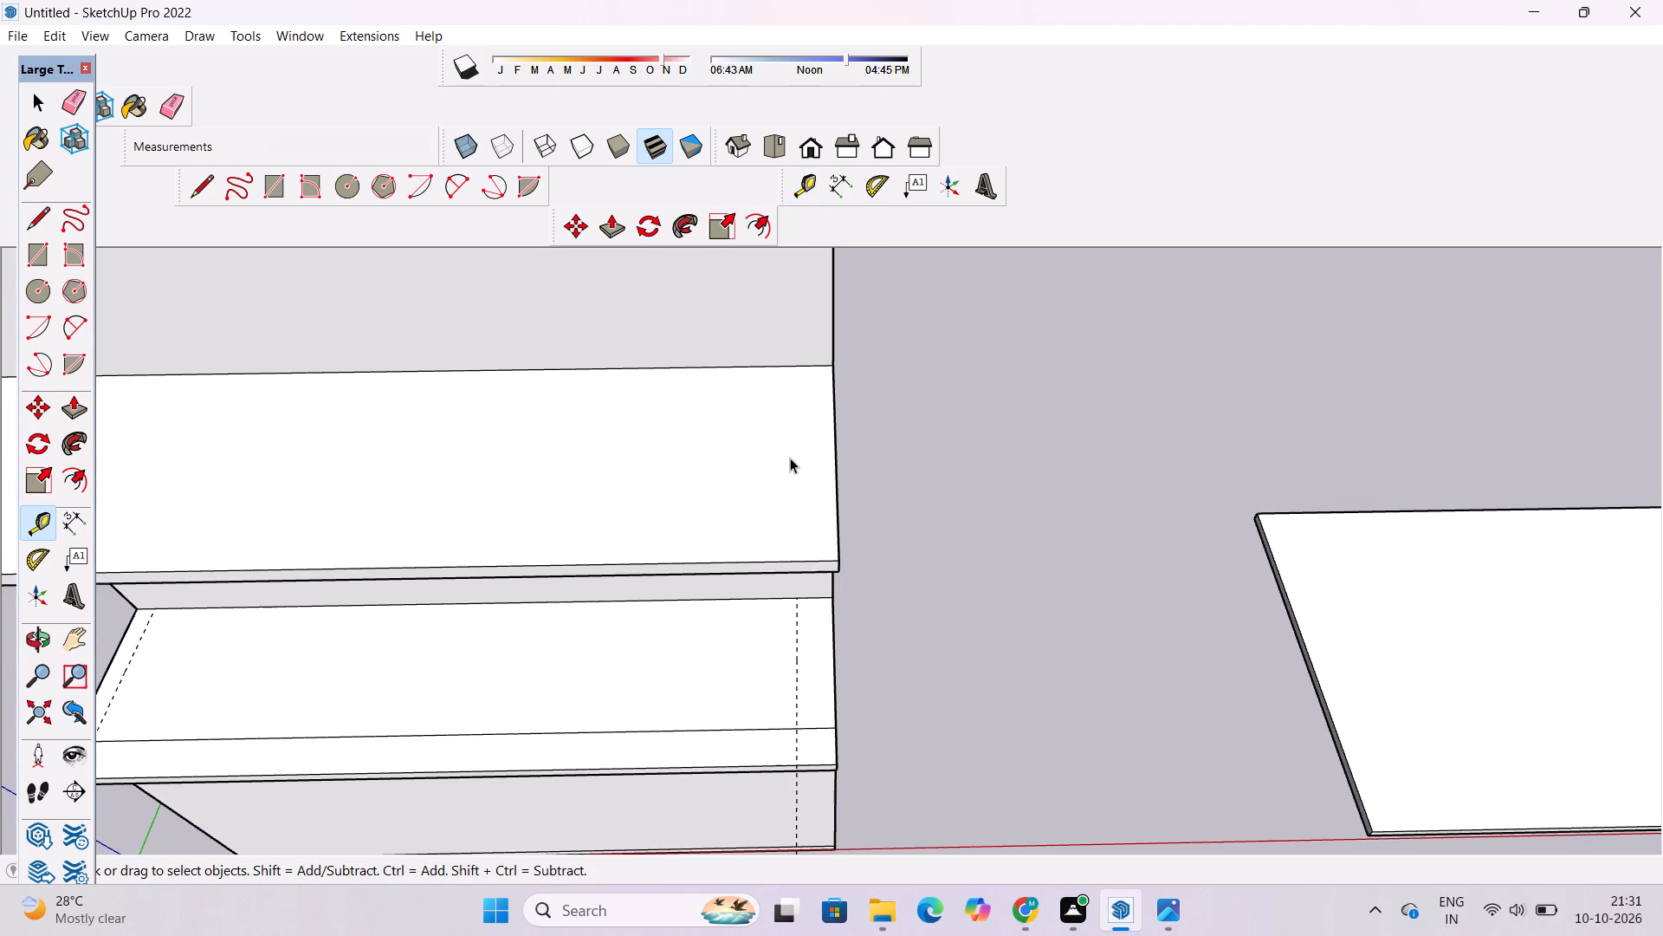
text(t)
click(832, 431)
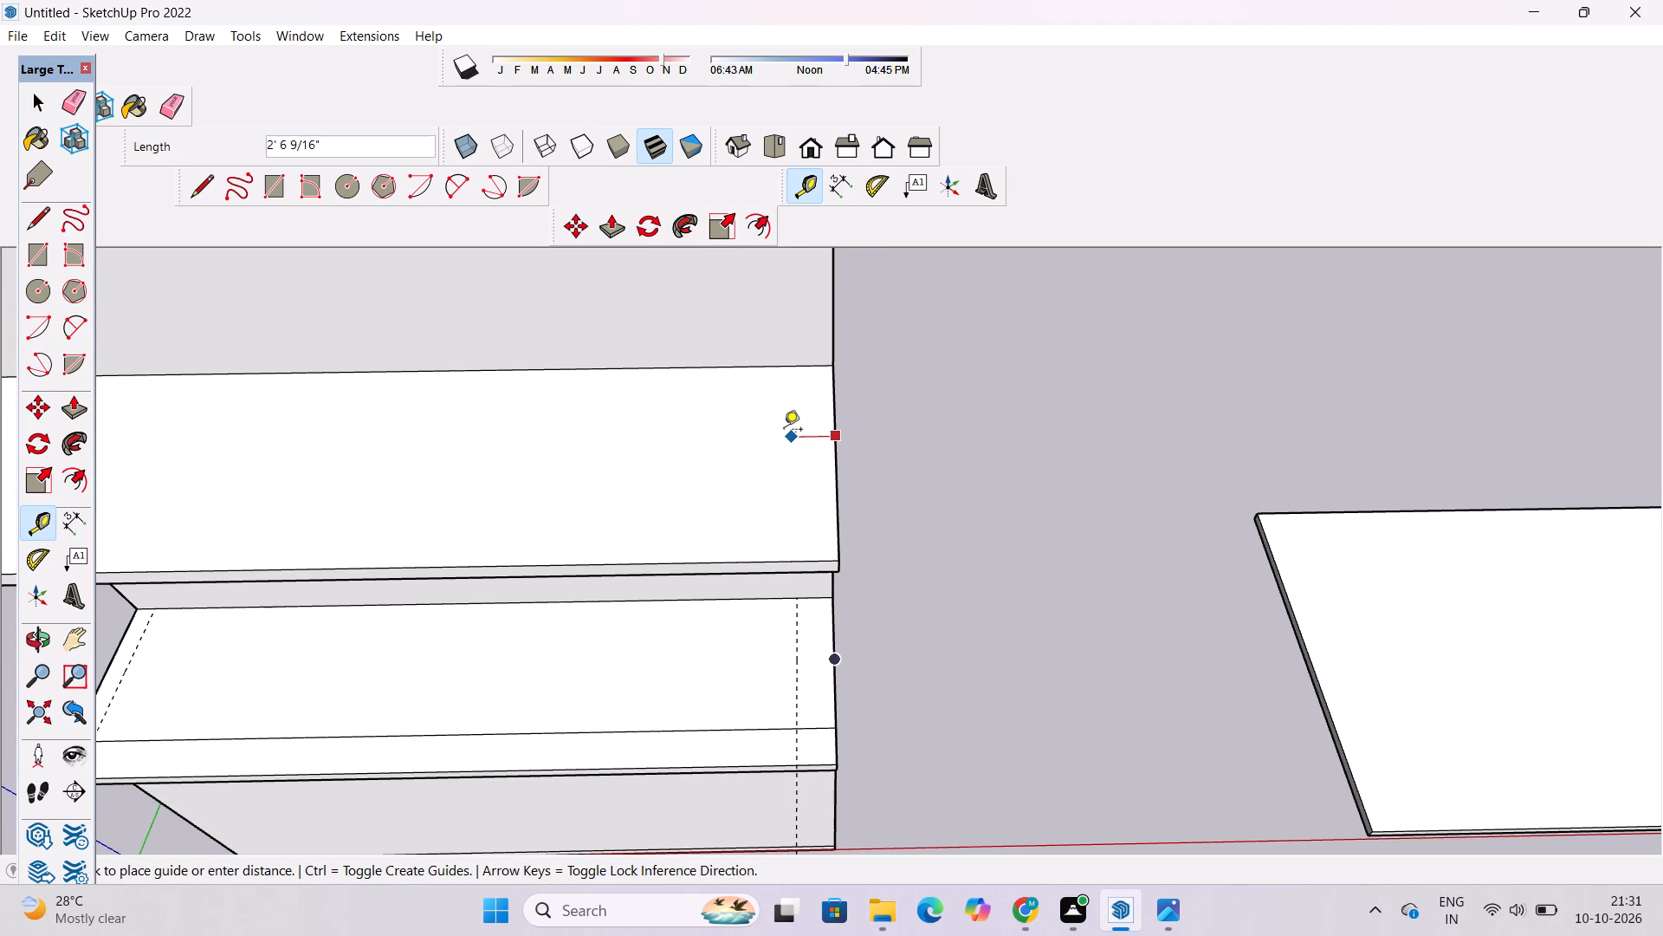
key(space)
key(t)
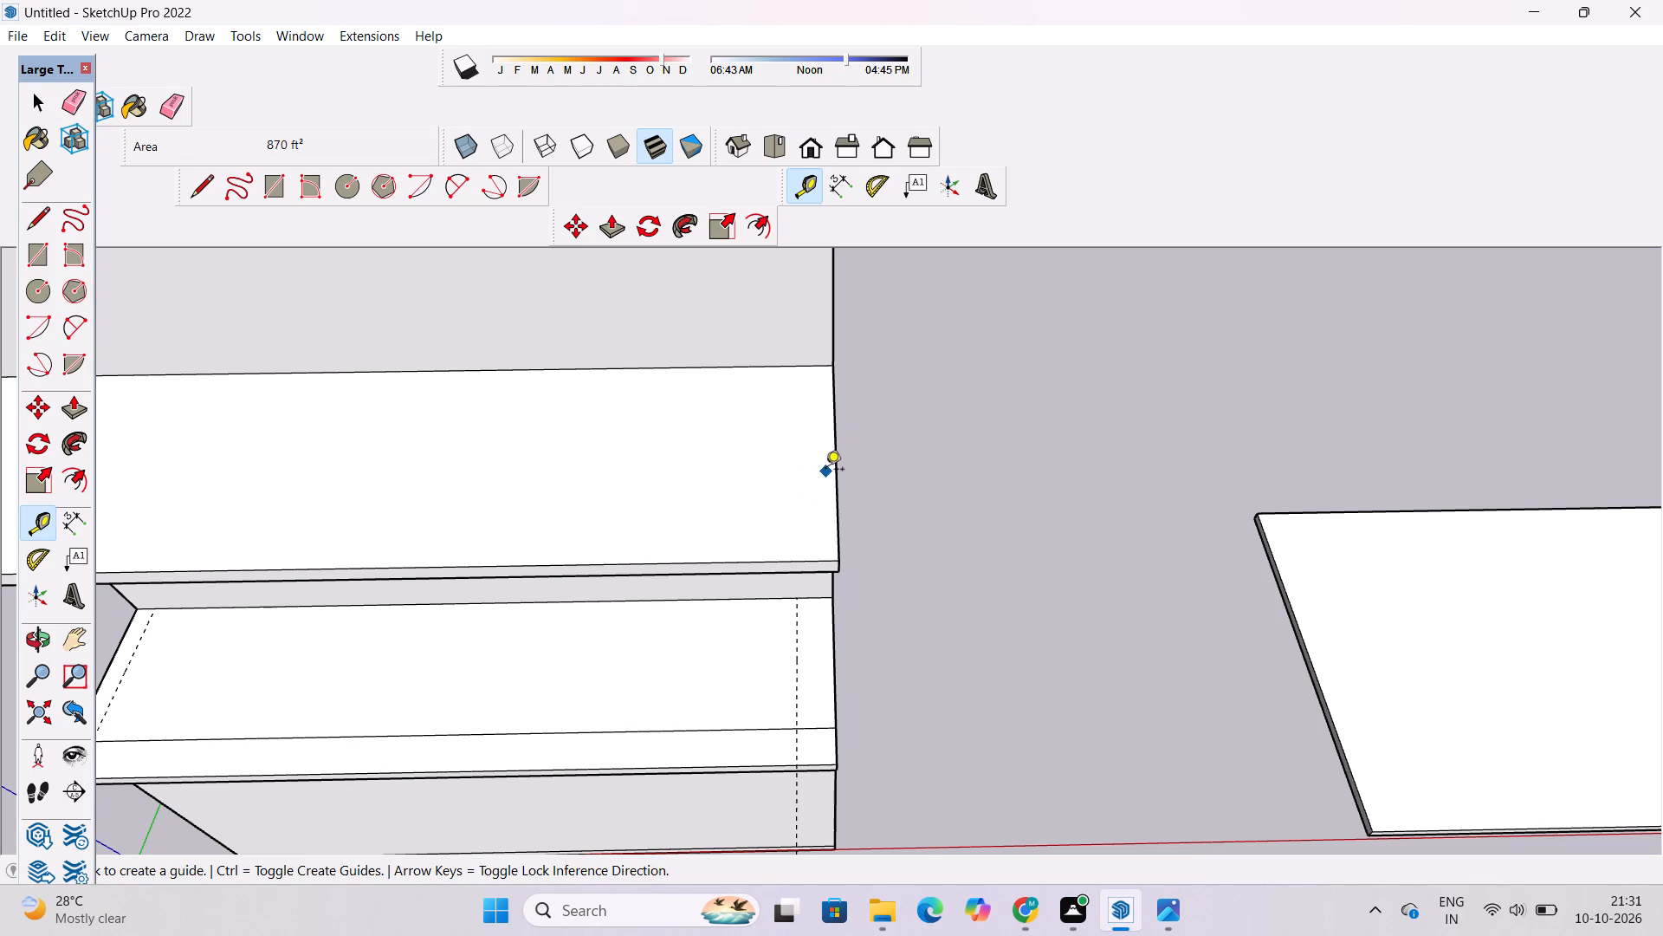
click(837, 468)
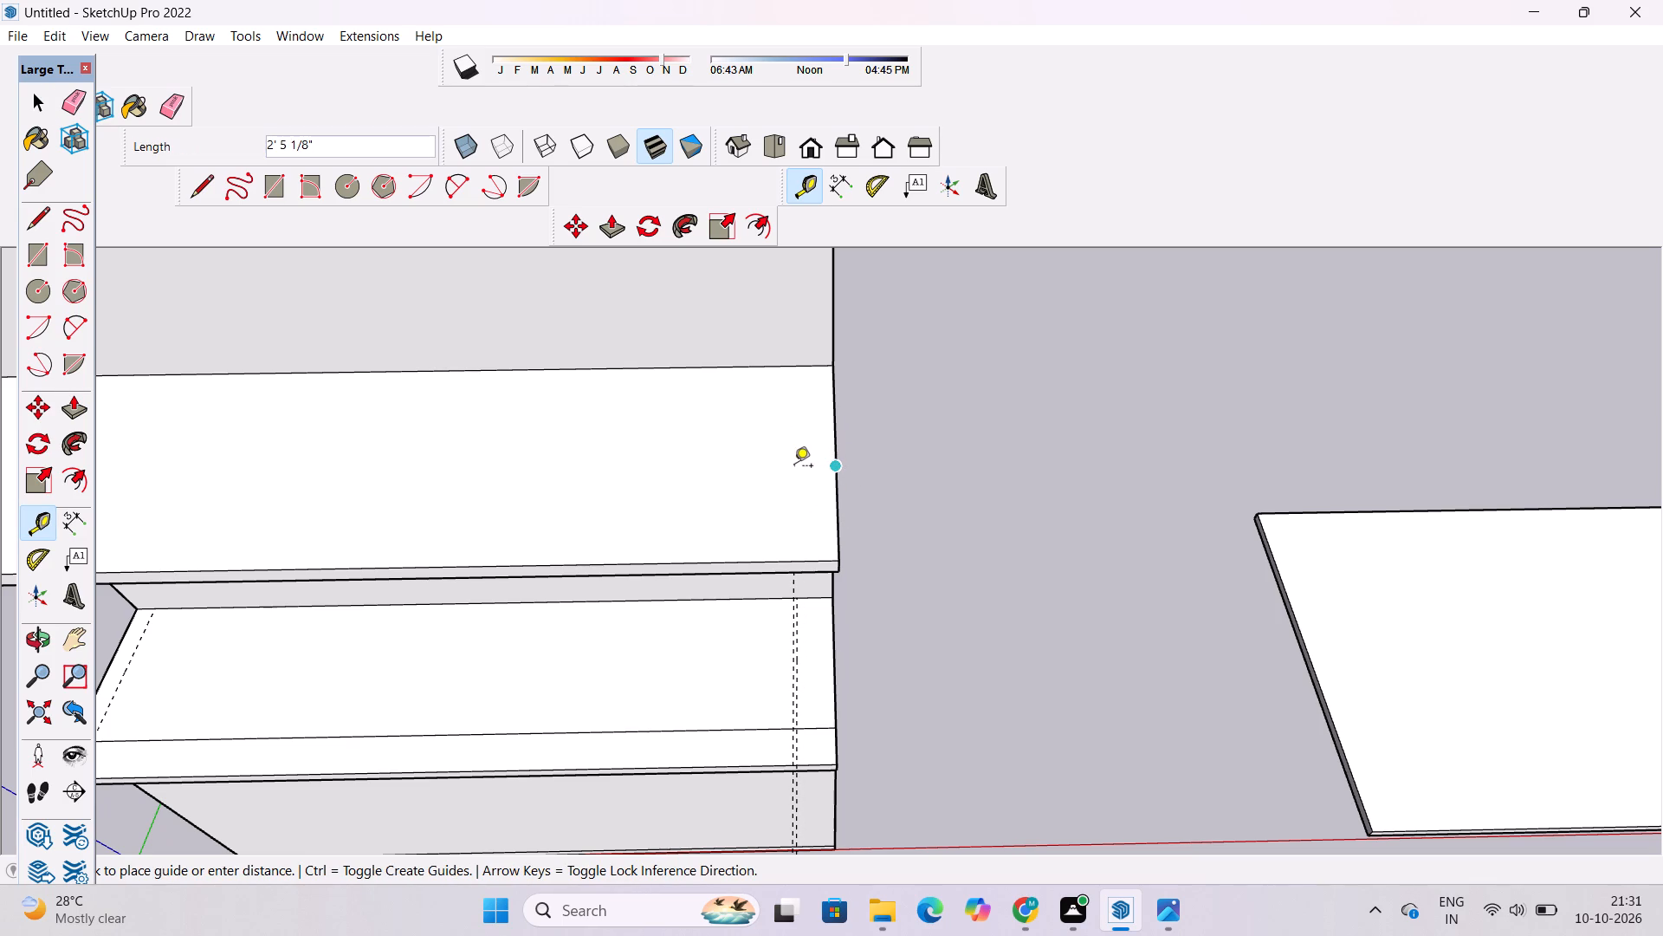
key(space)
Place a guide 3' inward from the middle overhanging slab's side edge farthest from the origin, parallel to that edge.
text(t)
scroll(793, 467, up, 4)
scroll(862, 518, up, 2)
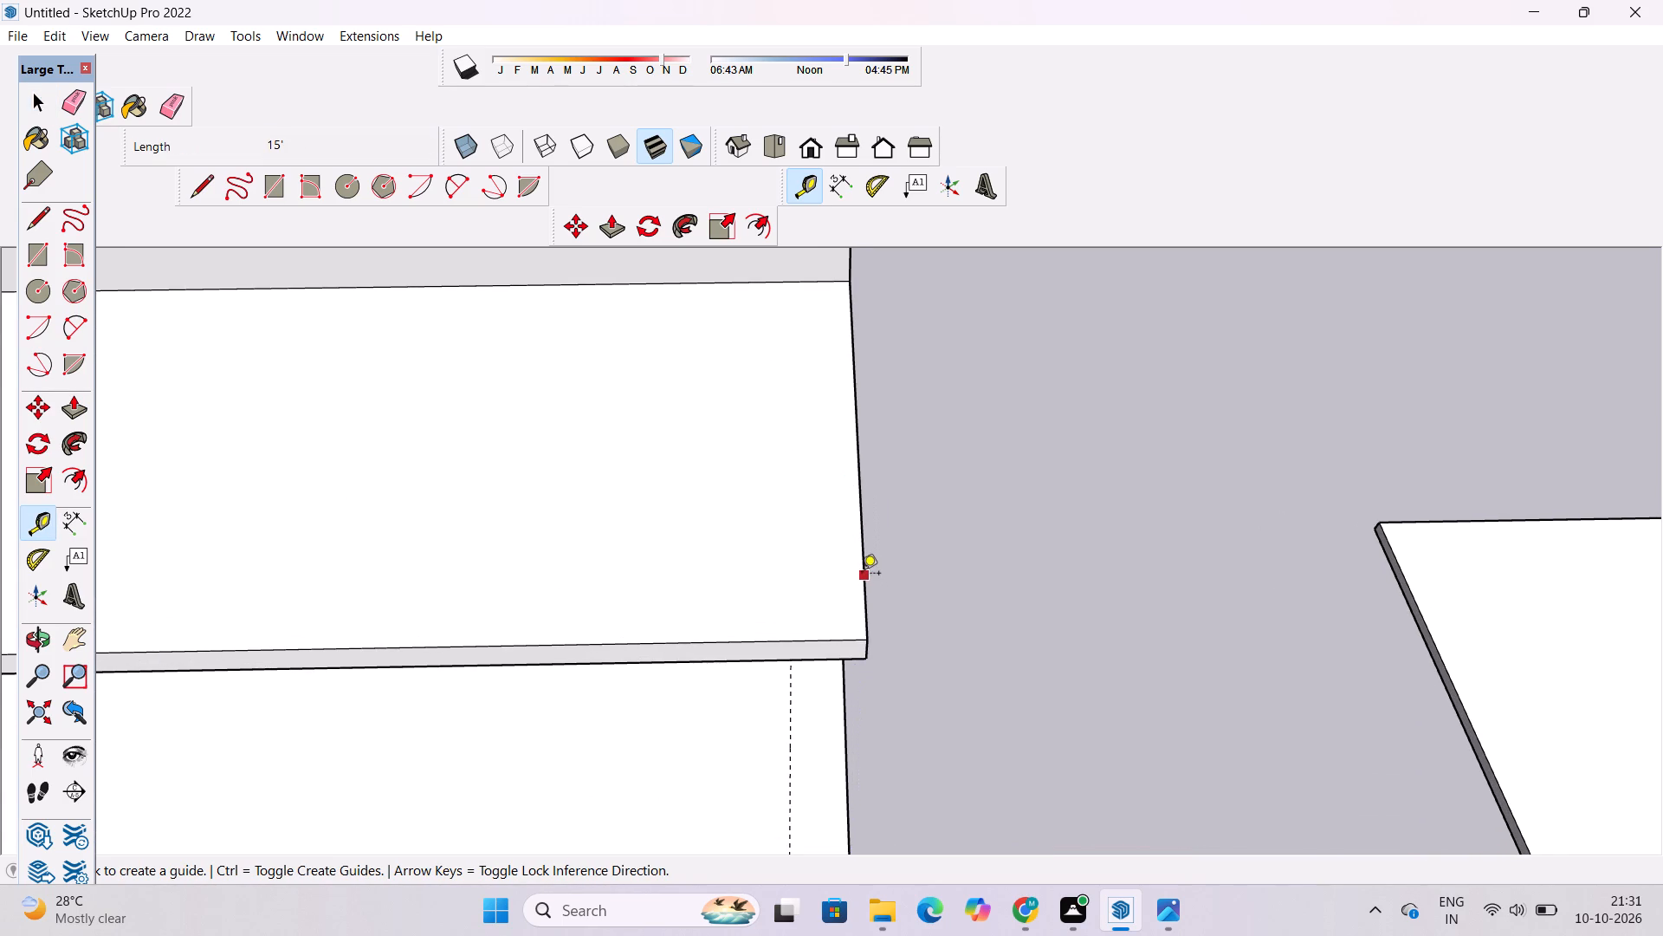
click(860, 568)
text(3')
key(Return)
Place a guide 3' inward from the top slab's side edge farthest from the origin, parallel to that edge.
scroll(780, 553, up, 1)
scroll(798, 562, down, 15)
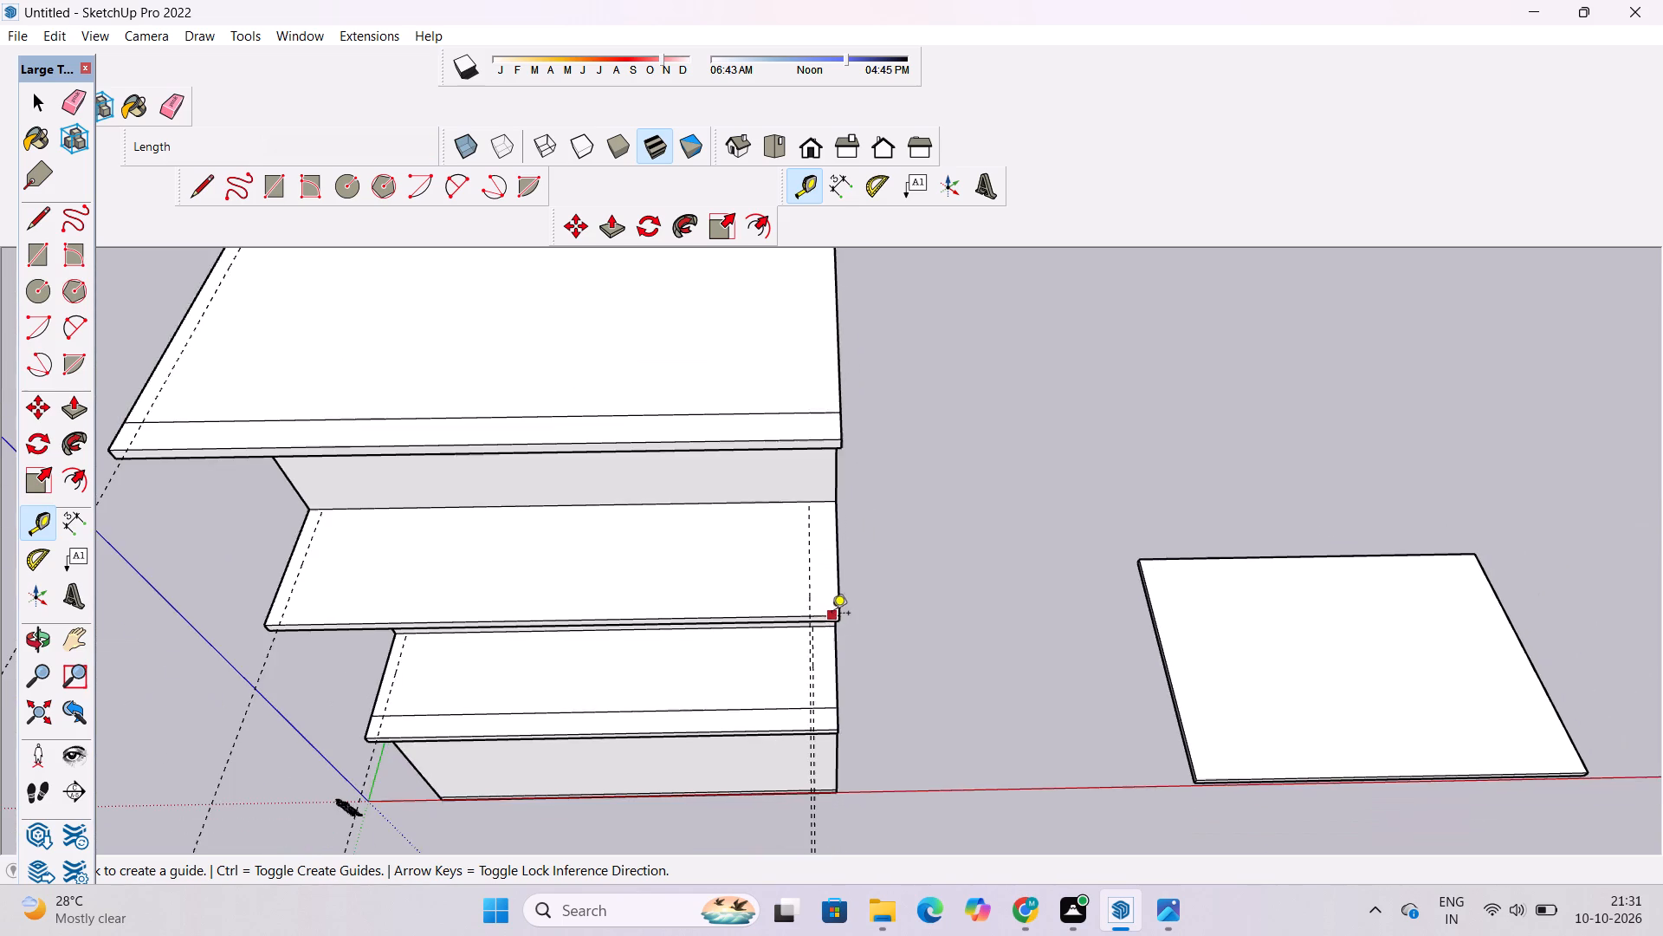
scroll(791, 470, down, 3)
scroll(812, 394, up, 4)
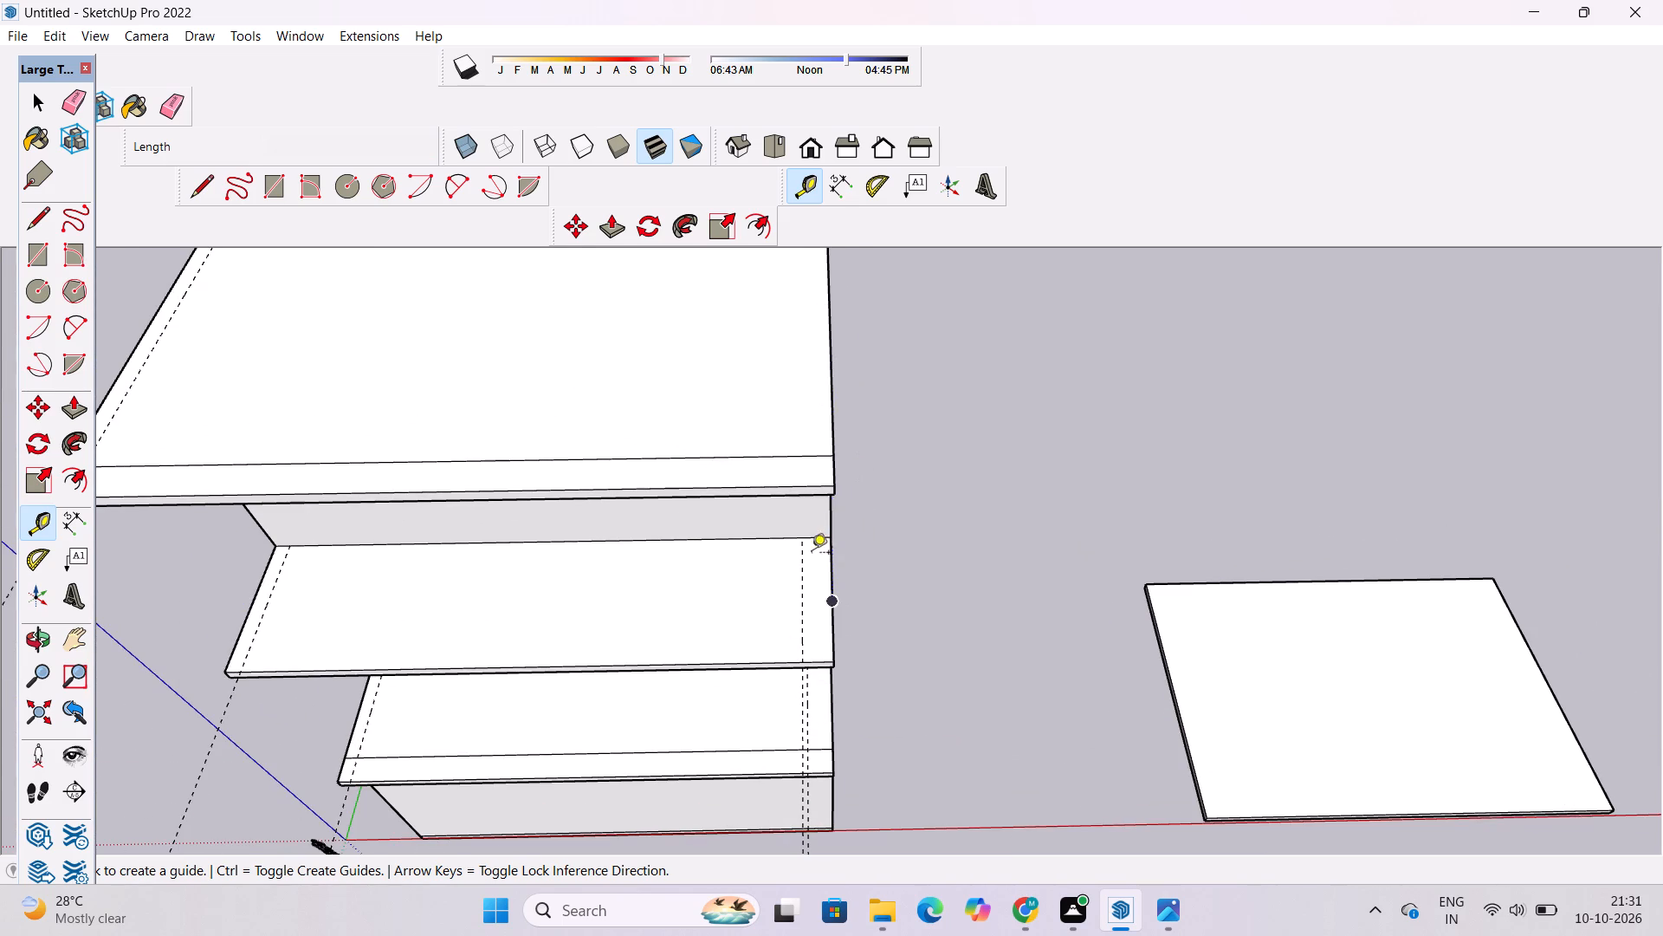
scroll(812, 553, down, 4)
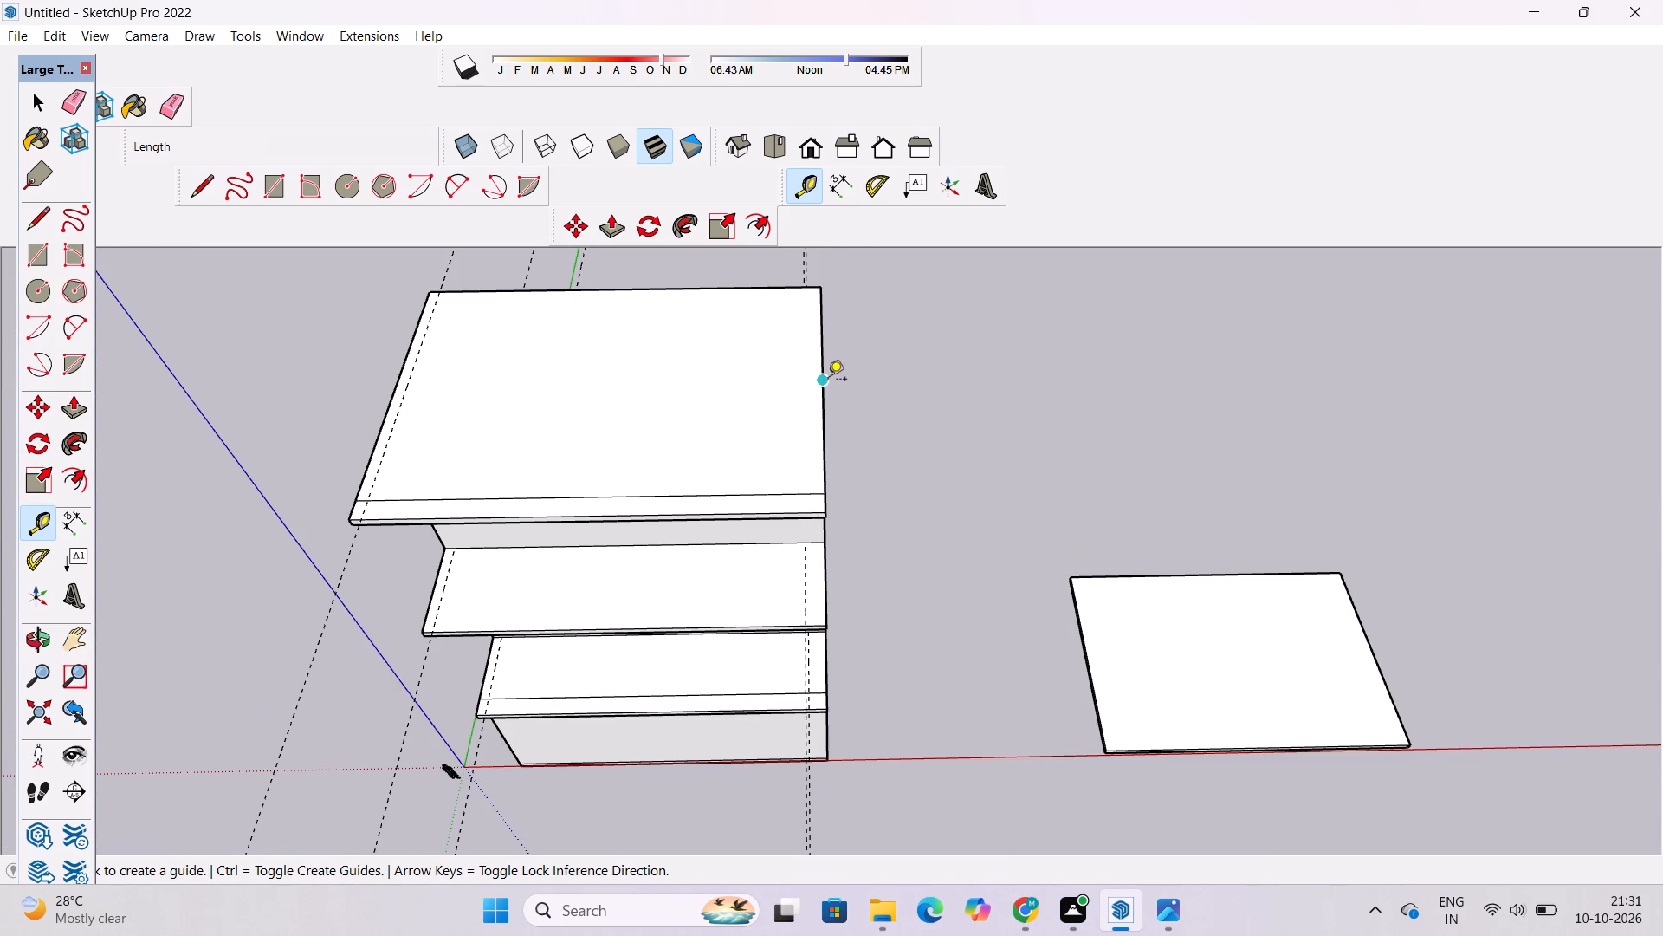
click(828, 380)
text(3')
key(Return)
Examine how the side guides at both ends line up across the three overhanging slabs, from the front, above and the side.
key(o)
scroll(736, 384, down, 6)
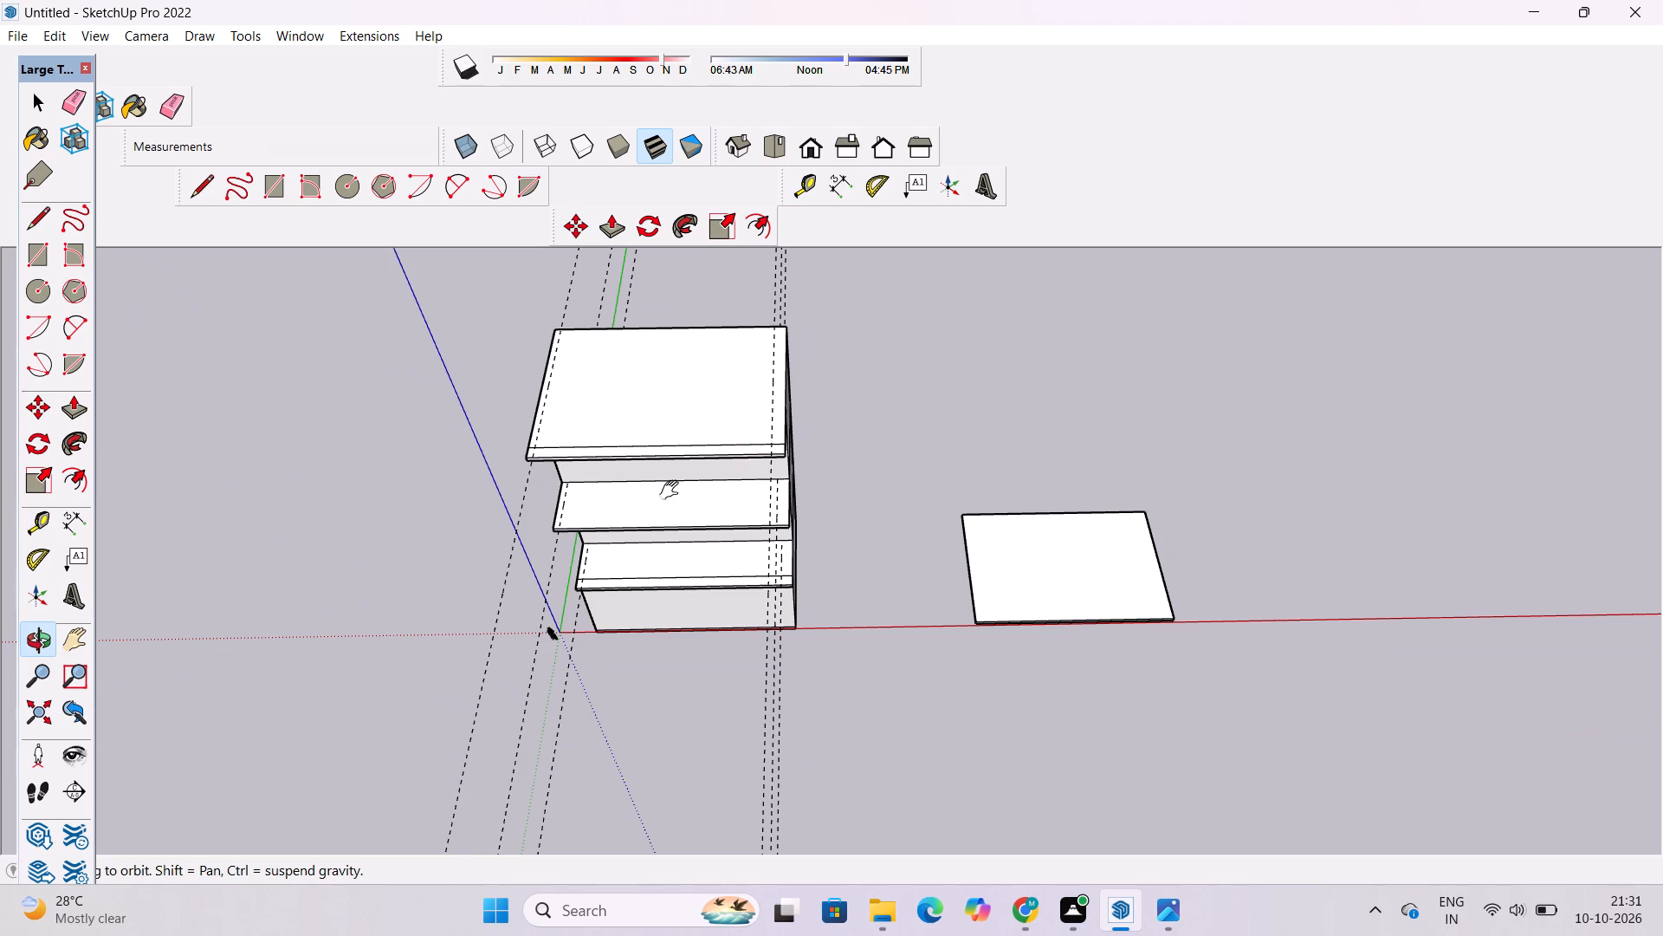
shift+drag(673, 491, 762, 471)
scroll(763, 456, up, 2)
scroll(763, 452, down, 4)
drag(747, 511, 747, 401)
drag(794, 526, 925, 472)
scroll(771, 470, up, 4)
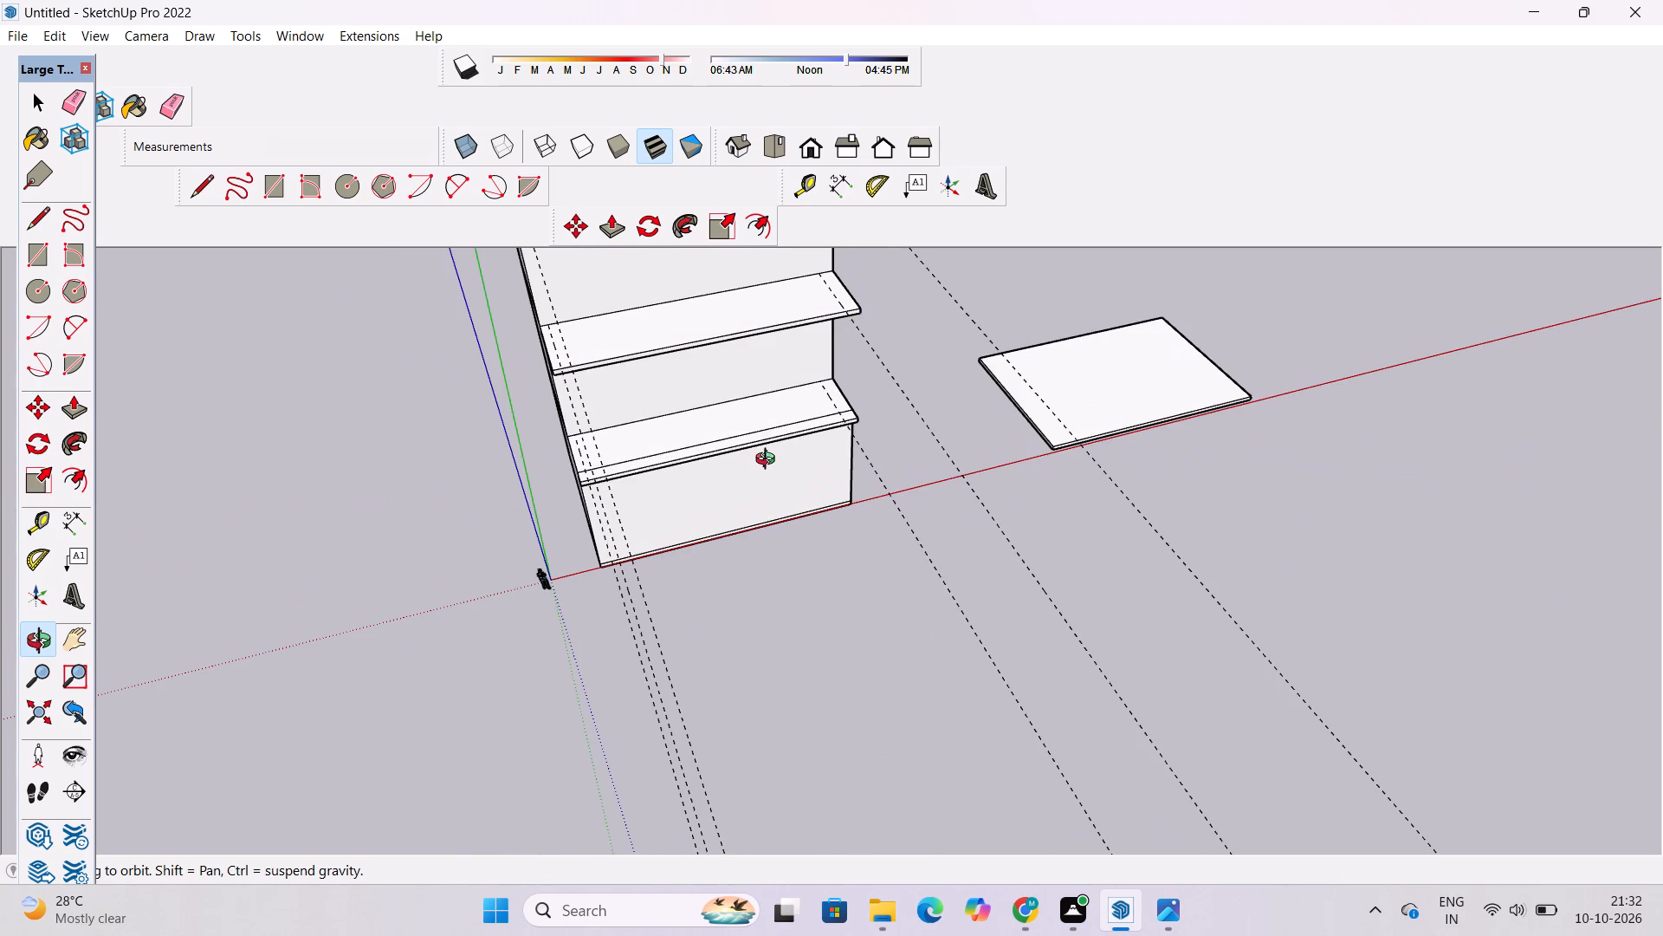
scroll(781, 441, down, 4)
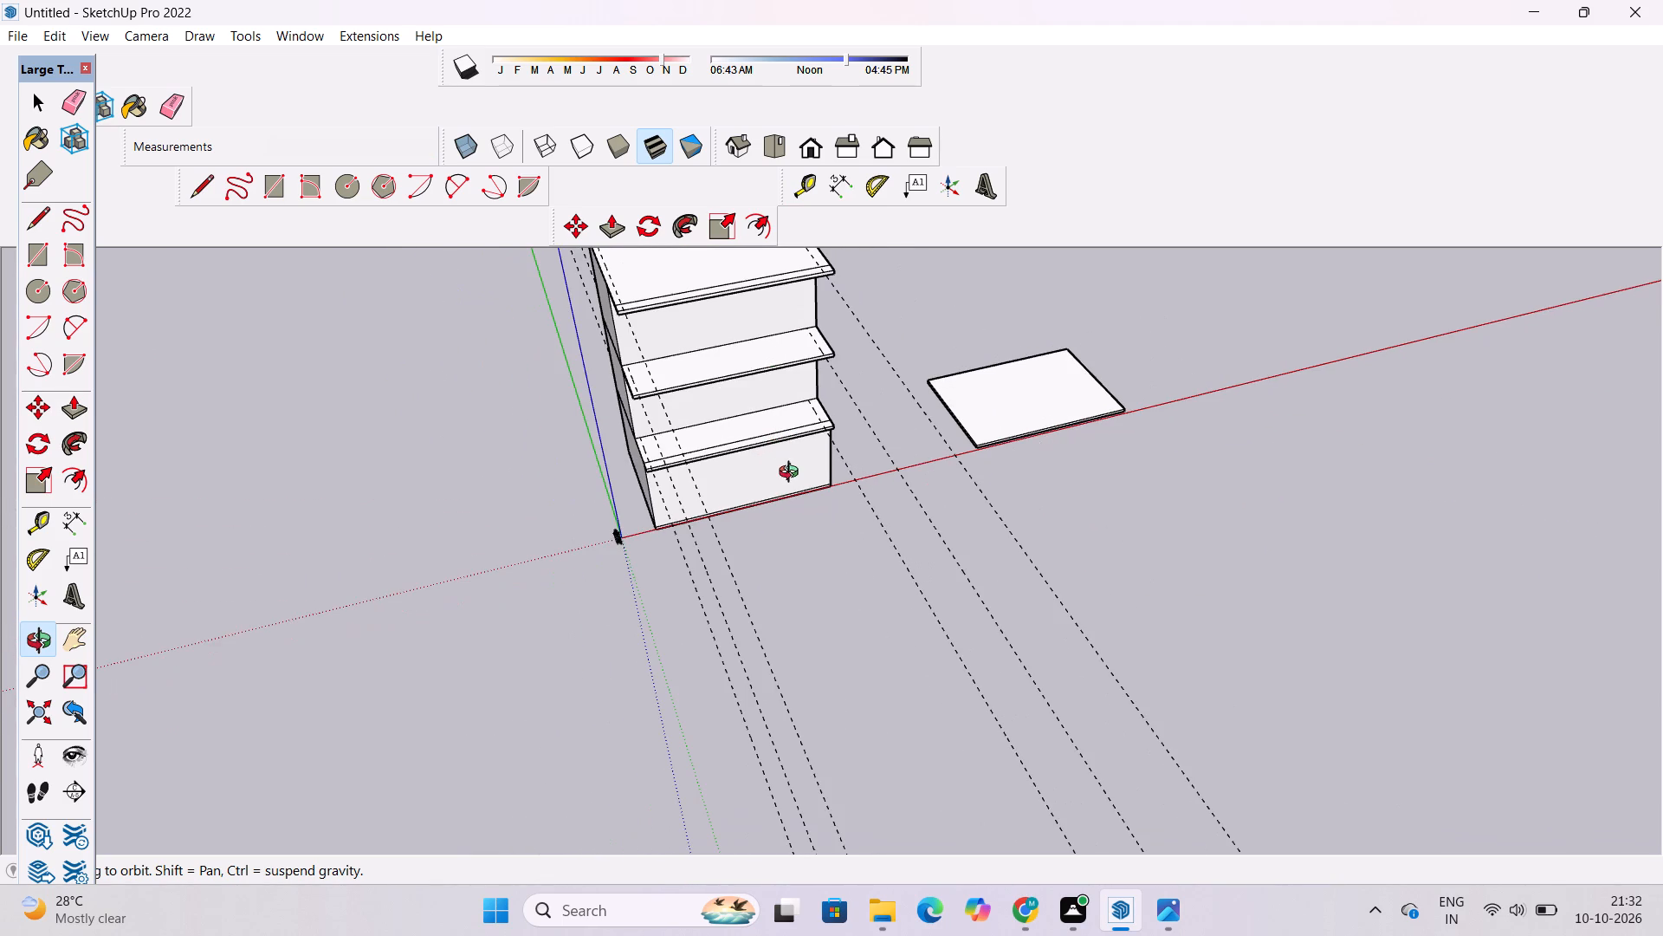
drag(793, 478, 800, 530)
drag(788, 559, 769, 592)
scroll(795, 453, up, 4)
shift+drag(795, 453, 802, 501)
drag(800, 515, 697, 535)
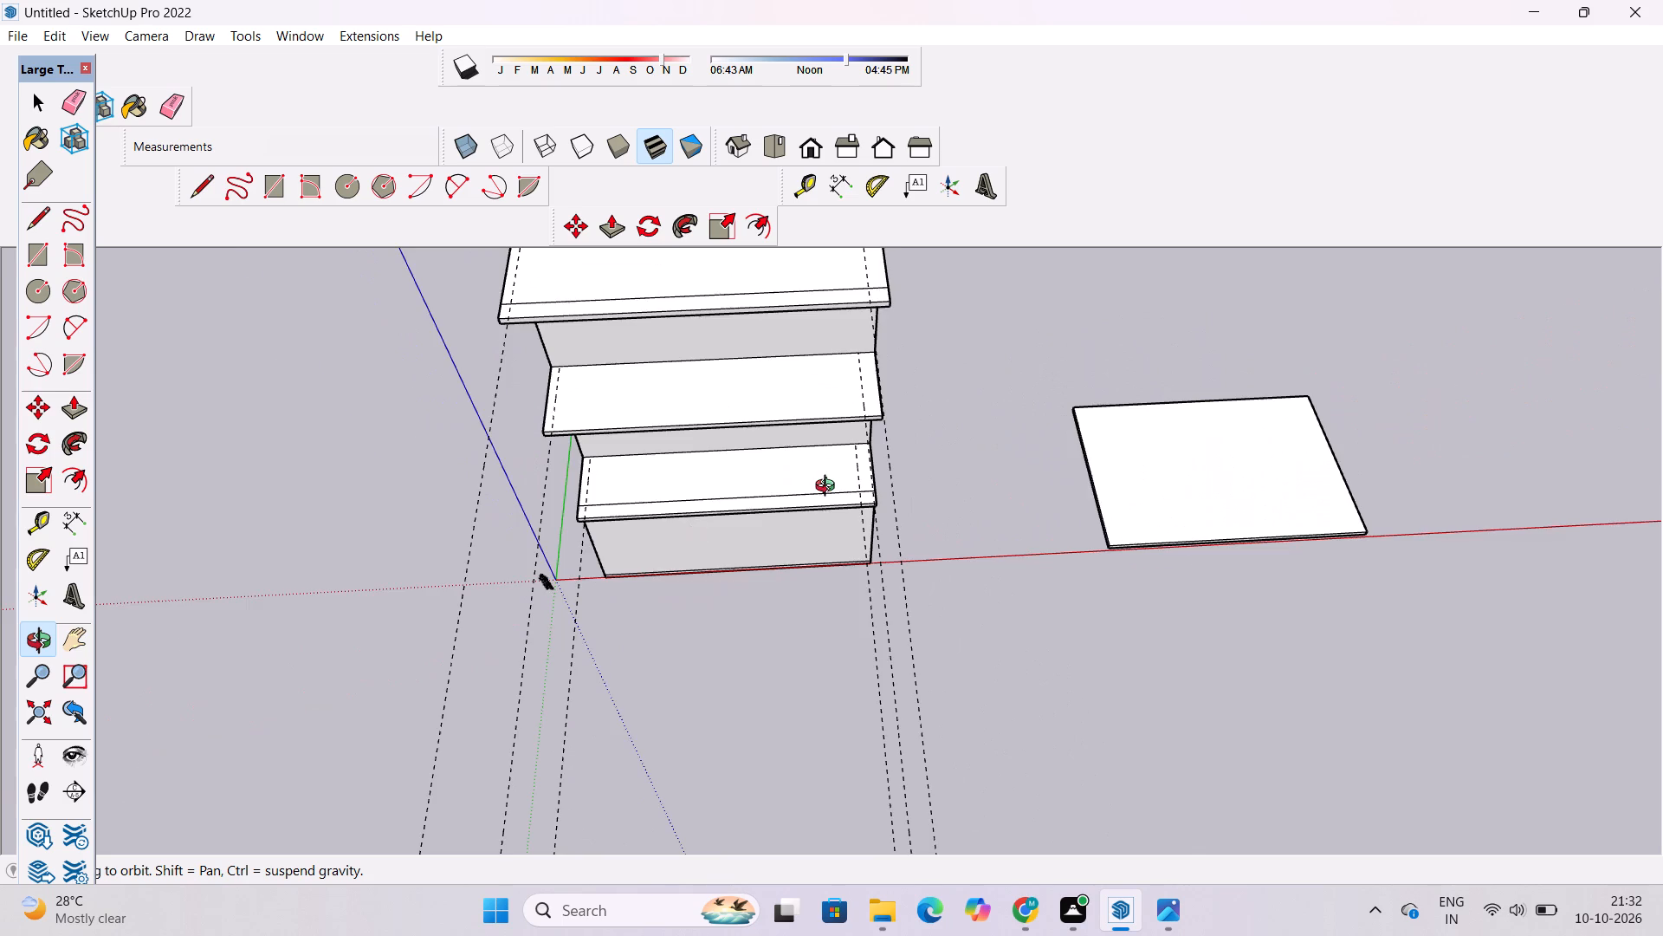
scroll(829, 488, up, 4)
shift+drag(830, 488, 842, 535)
drag(842, 540, 951, 514)
scroll(929, 526, up, 4)
shift+drag(827, 567, 916, 466)
scroll(877, 462, down, 6)
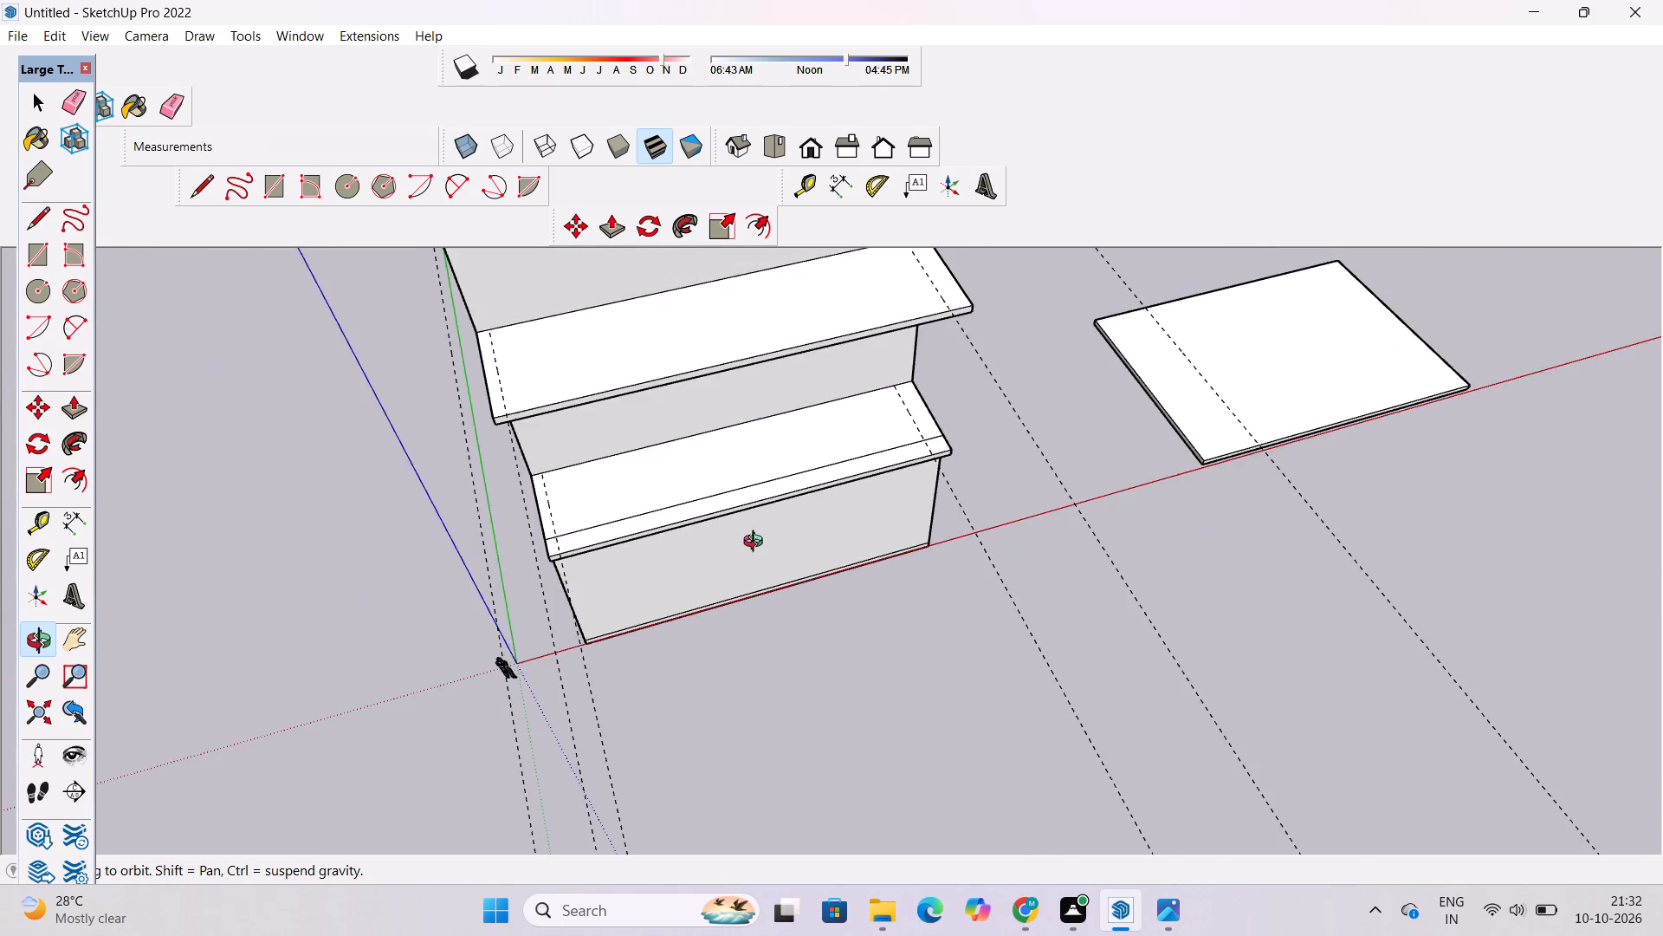
drag(747, 565, 756, 372)
drag(865, 513, 635, 508)
drag(635, 508, 821, 605)
scroll(700, 530, up, 4)
drag(512, 583, 716, 606)
scroll(592, 608, up, 3)
drag(592, 609, 581, 542)
drag(581, 541, 594, 650)
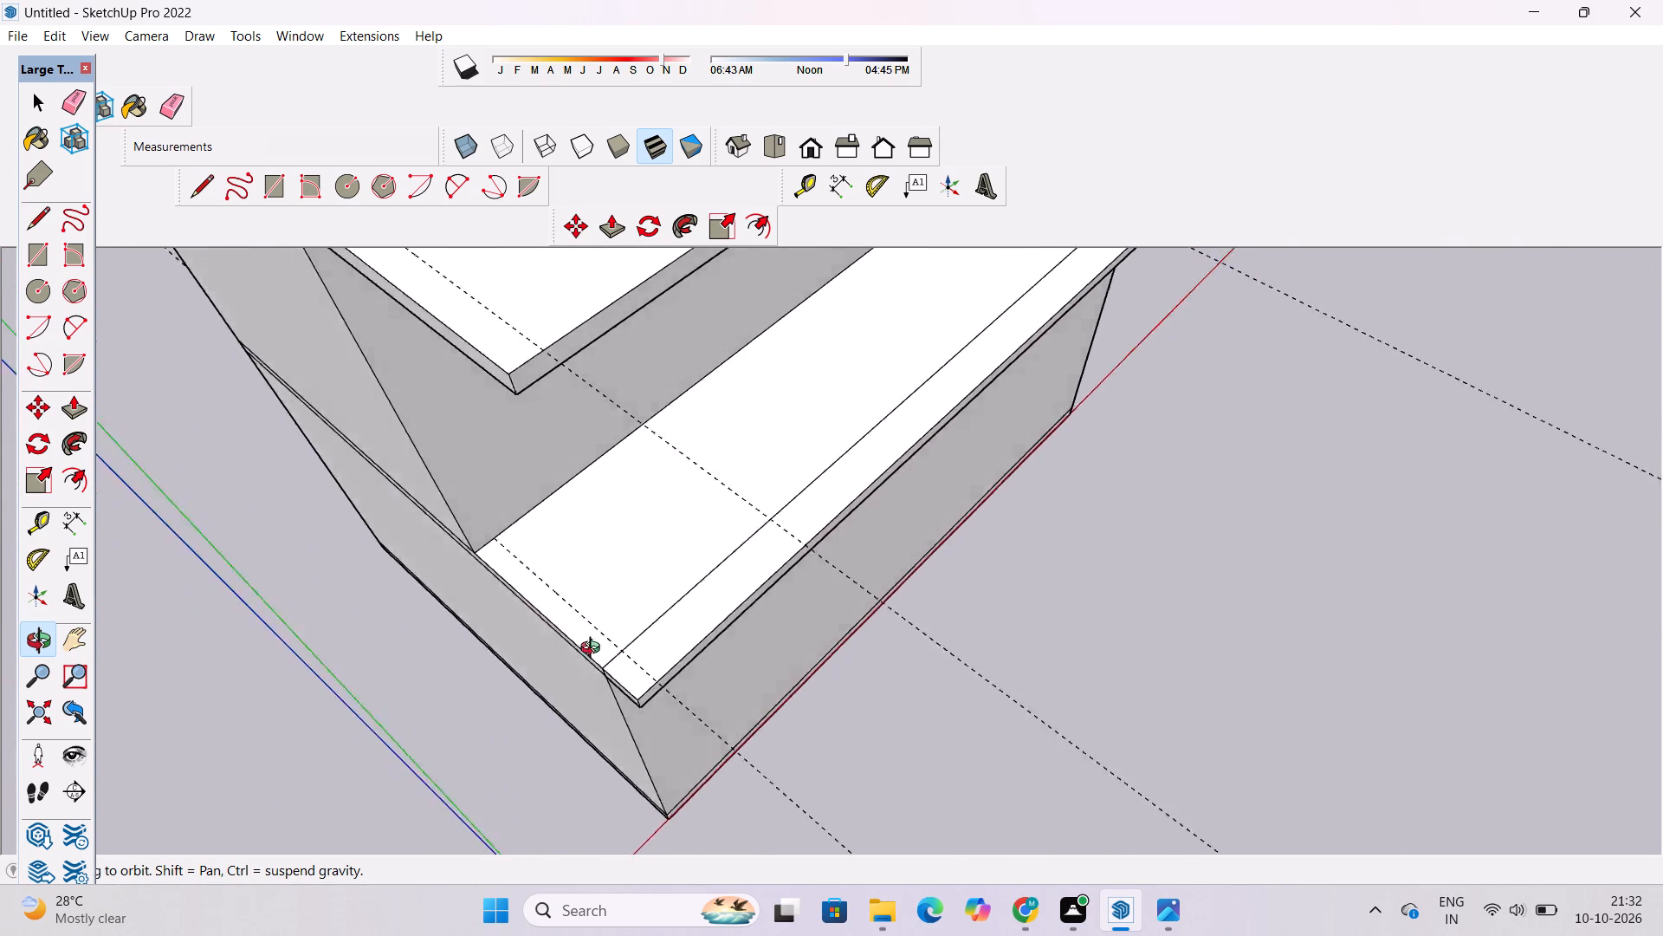
drag(594, 650, 475, 660)
scroll(594, 609, up, 3)
drag(498, 603, 693, 550)
drag(698, 580, 451, 631)
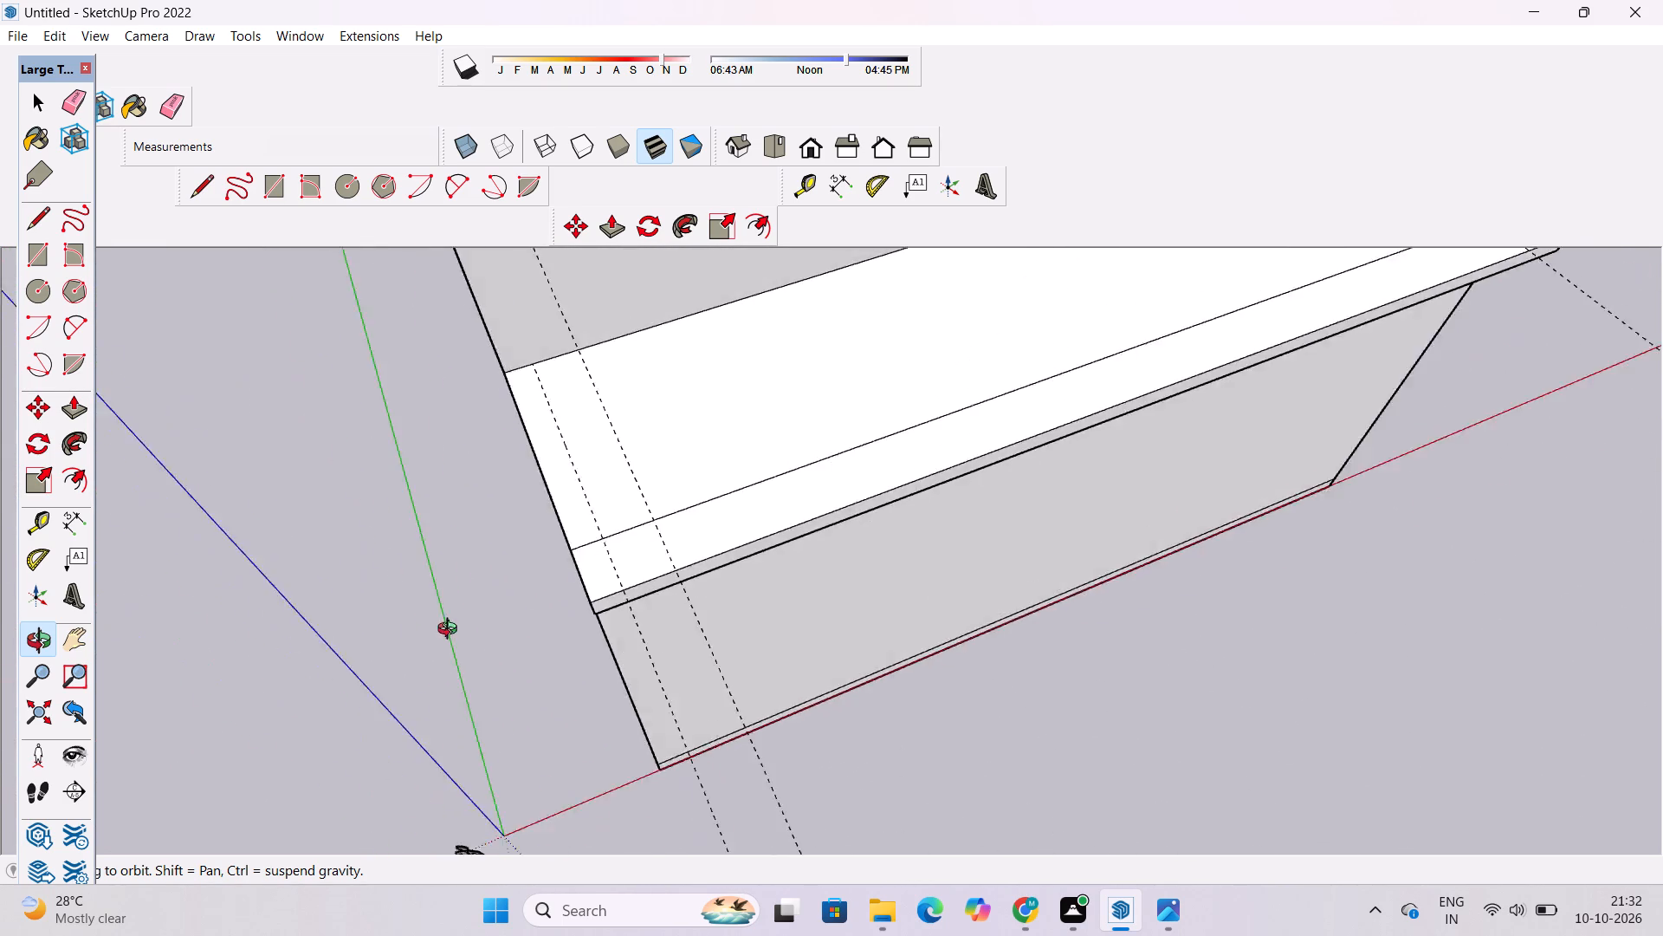
drag(451, 631, 579, 580)
scroll(687, 520, down, 8)
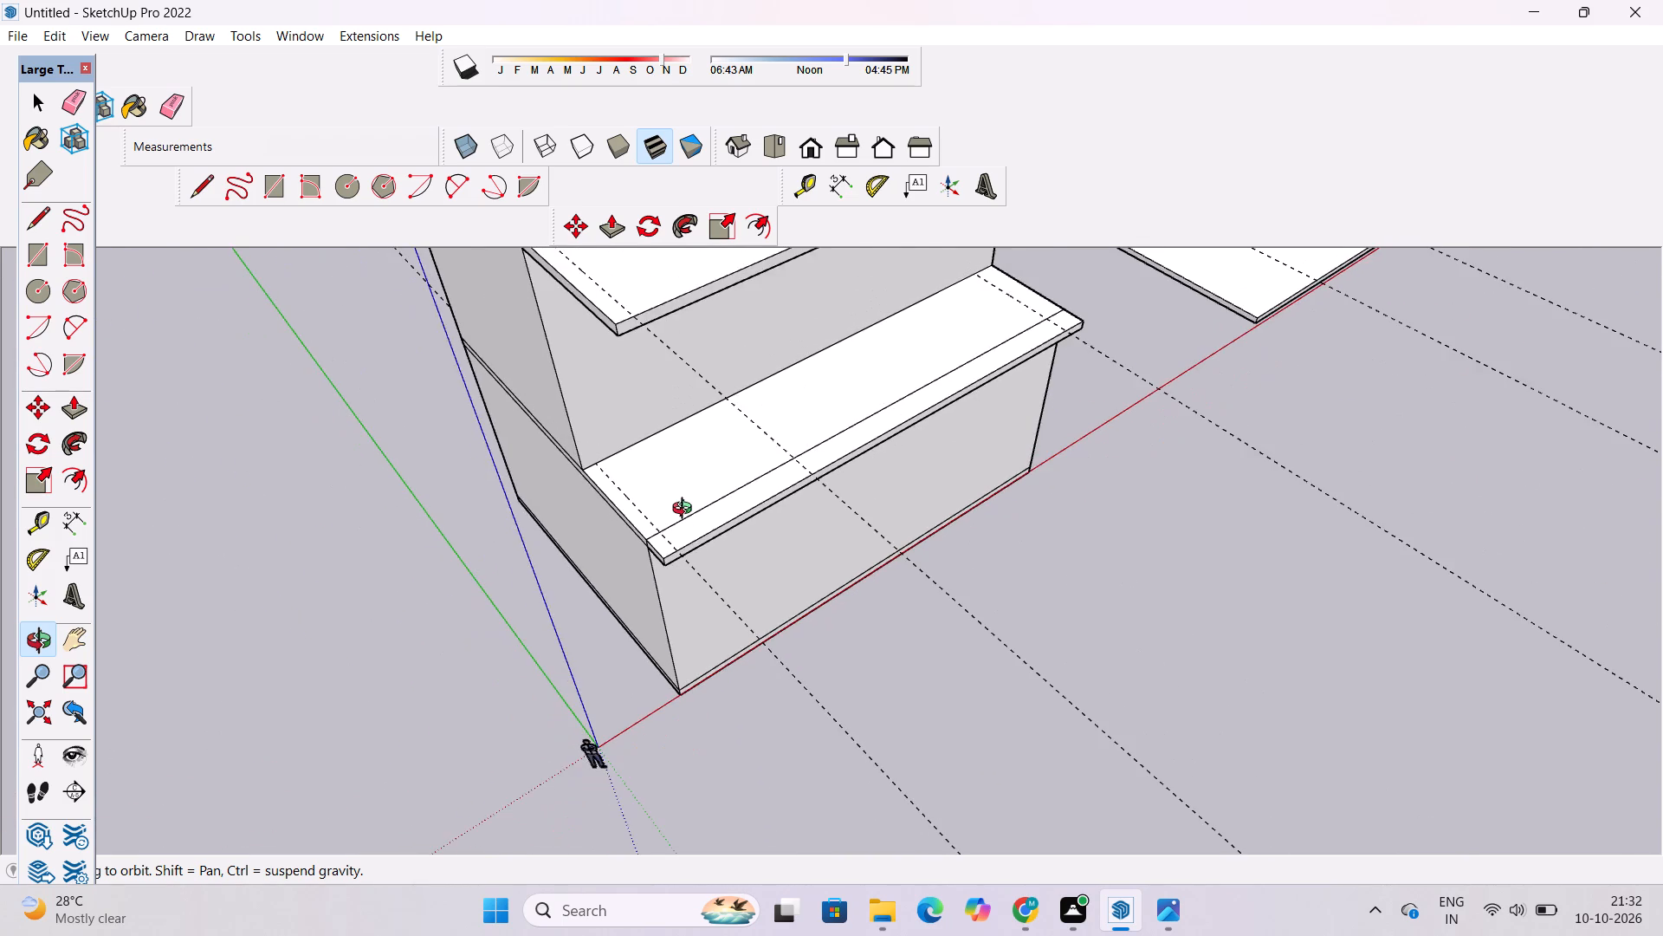
scroll(686, 510, down, 4)
drag(680, 528, 706, 458)
scroll(706, 457, down, 5)
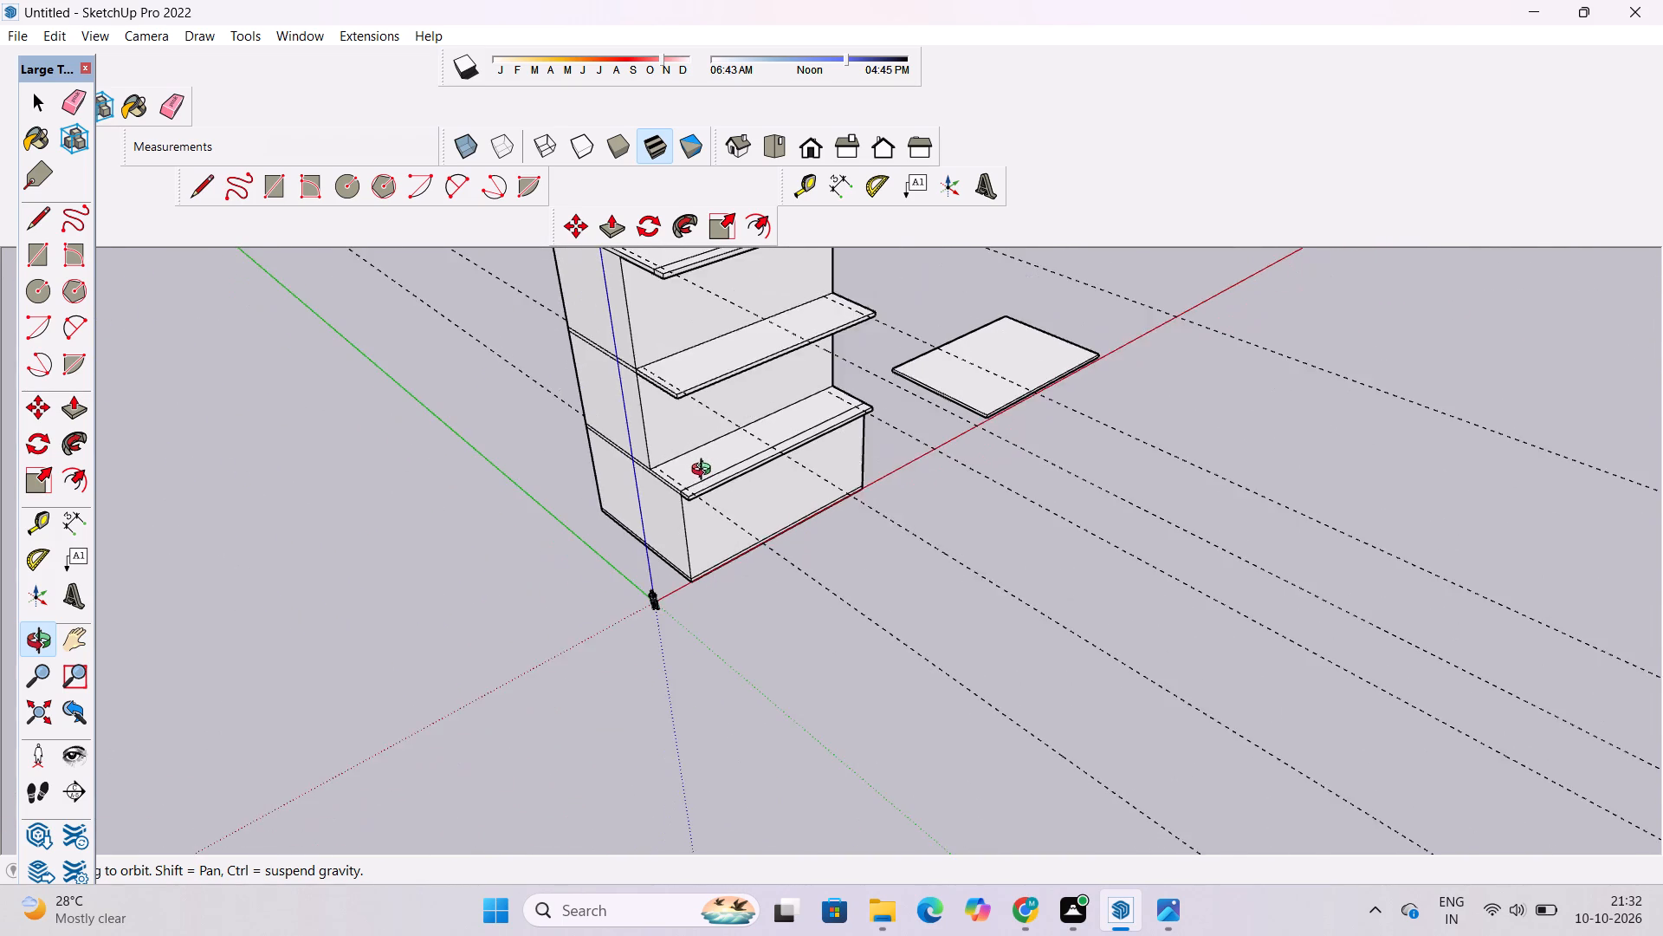
drag(717, 529, 734, 604)
scroll(600, 530, up, 2)
drag(688, 545, 554, 588)
scroll(702, 499, up, 4)
drag(715, 508, 692, 513)
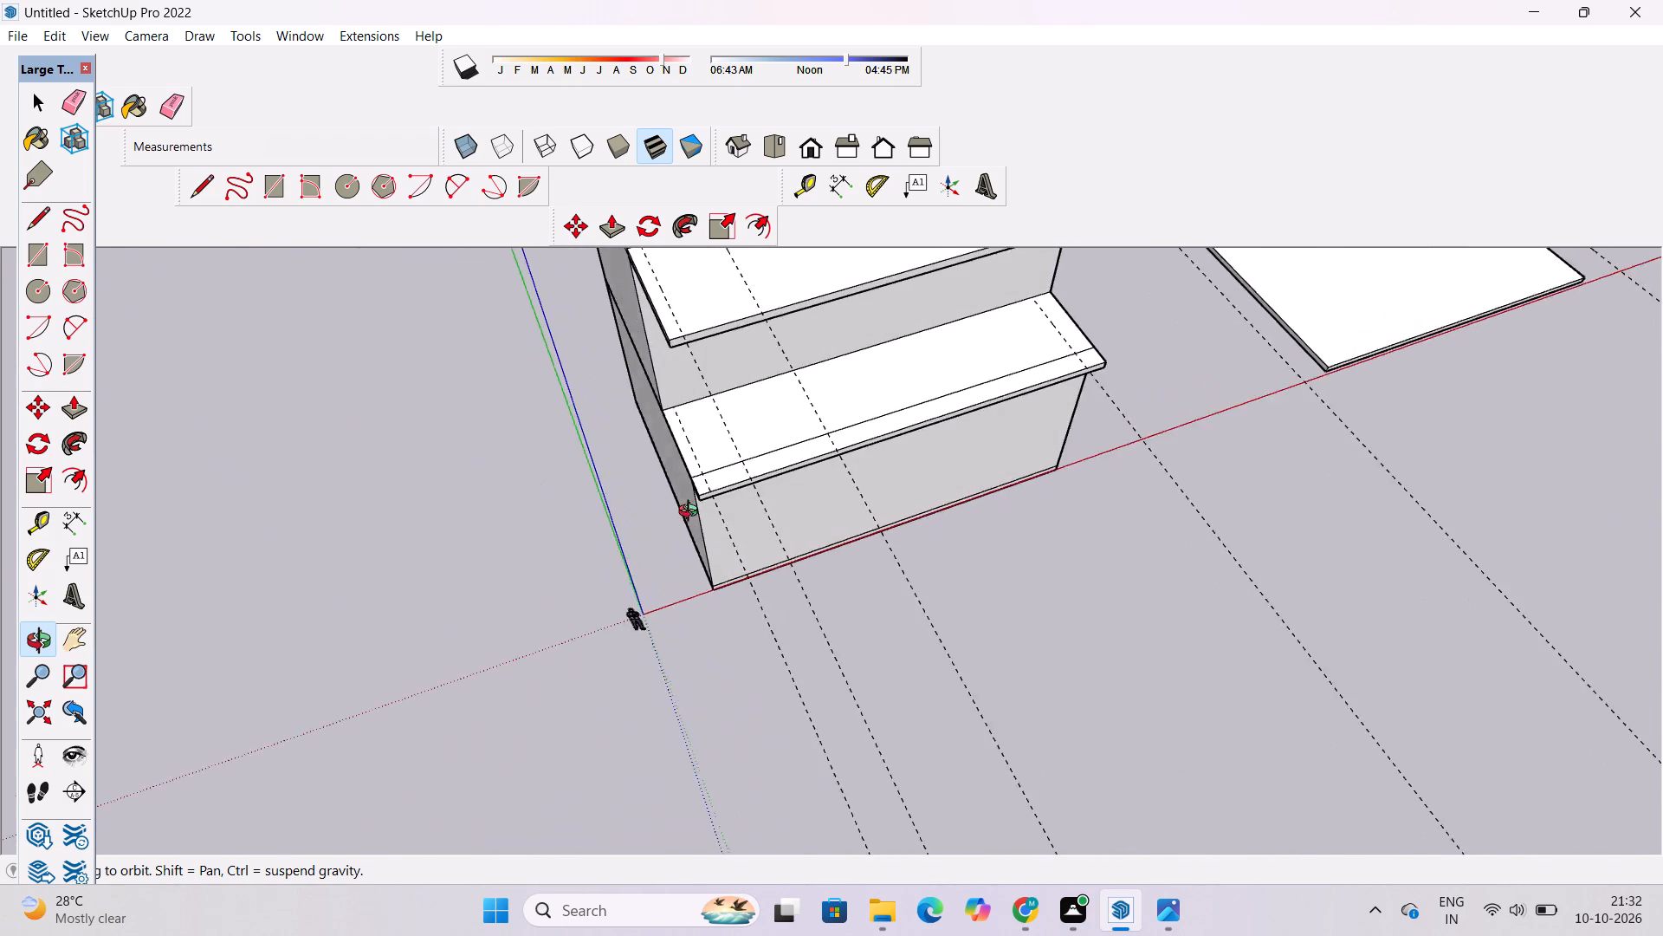
drag(692, 513, 643, 520)
scroll(641, 508, up, 1)
scroll(695, 484, down, 1)
shift+drag(707, 478, 715, 510)
scroll(715, 510, up, 1)
shift+click(715, 500)
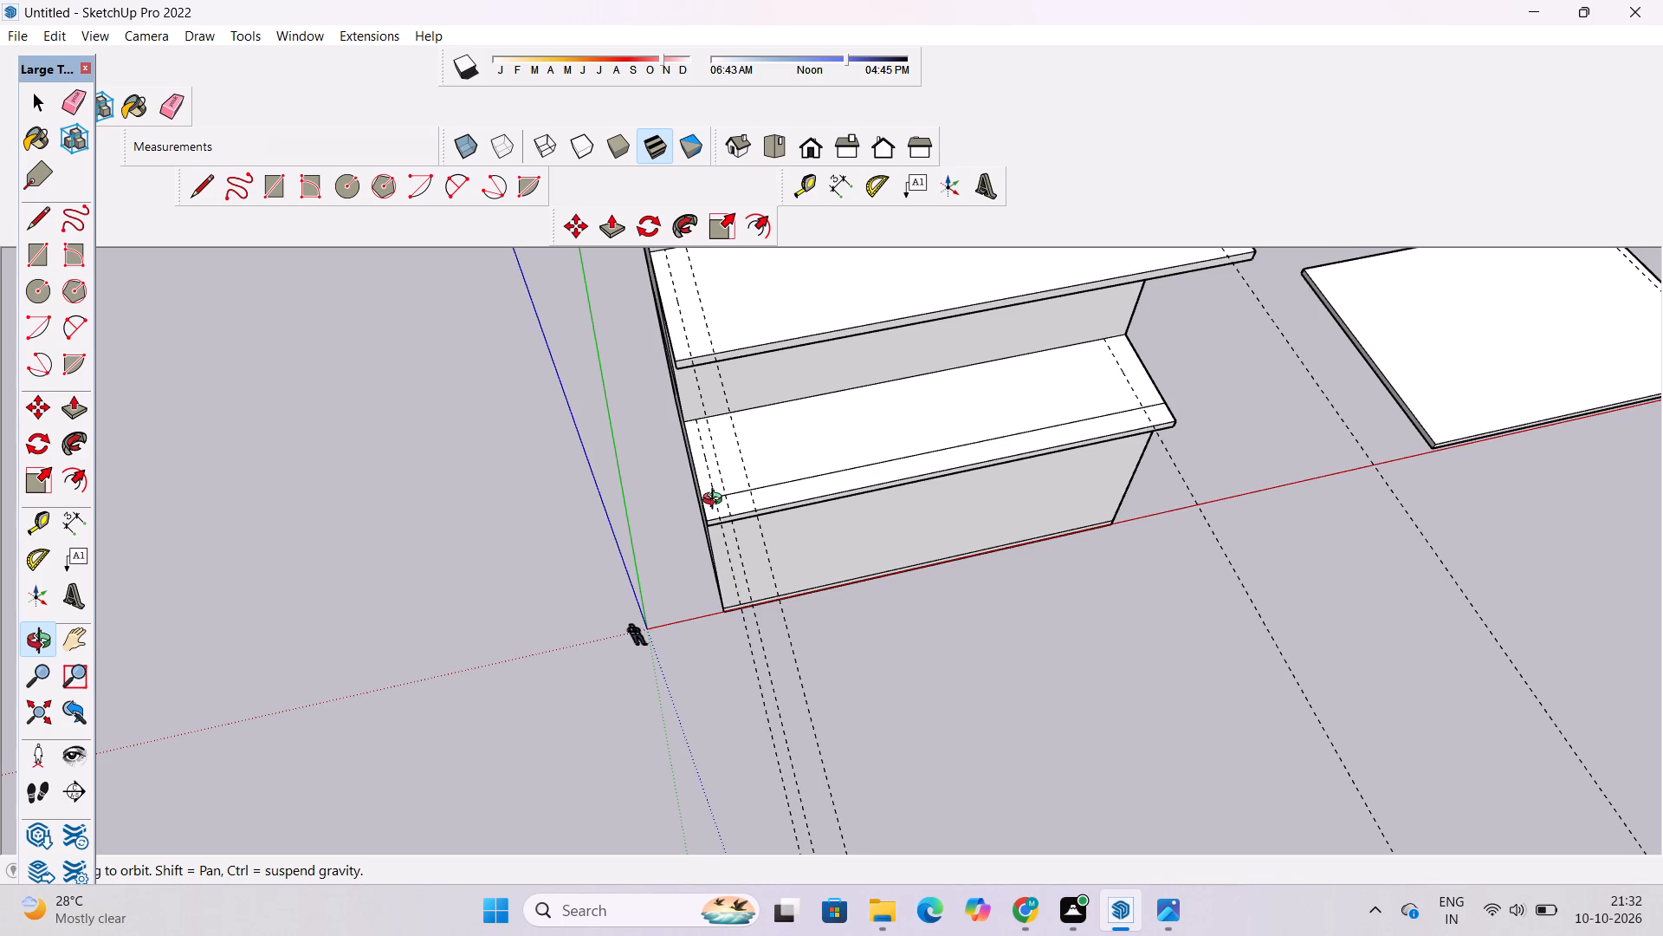
Draw a line on the lowest slab along the side guide nearest the origin, from the wall to the line along the slab's front.
drag(753, 501, 732, 569)
scroll(716, 568, up, 5)
drag(722, 575, 674, 569)
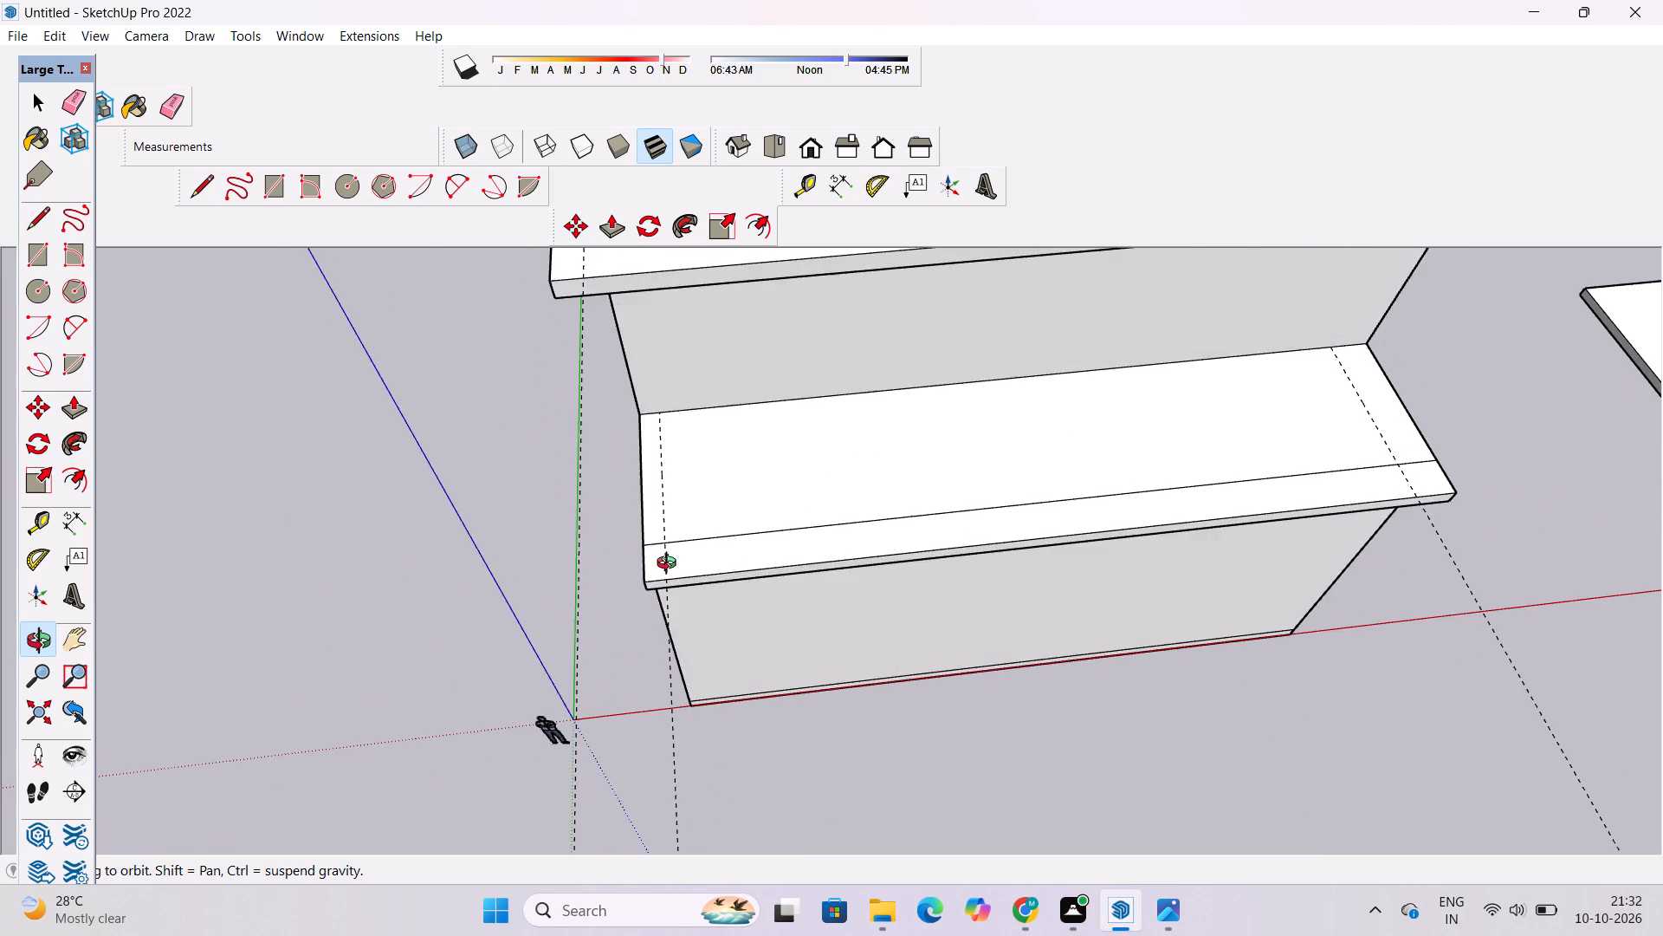
scroll(670, 562, down, 3)
shift+drag(679, 549, 682, 608)
shift+scroll(678, 591, up, 4)
shift+drag(673, 575, 676, 588)
key(l)
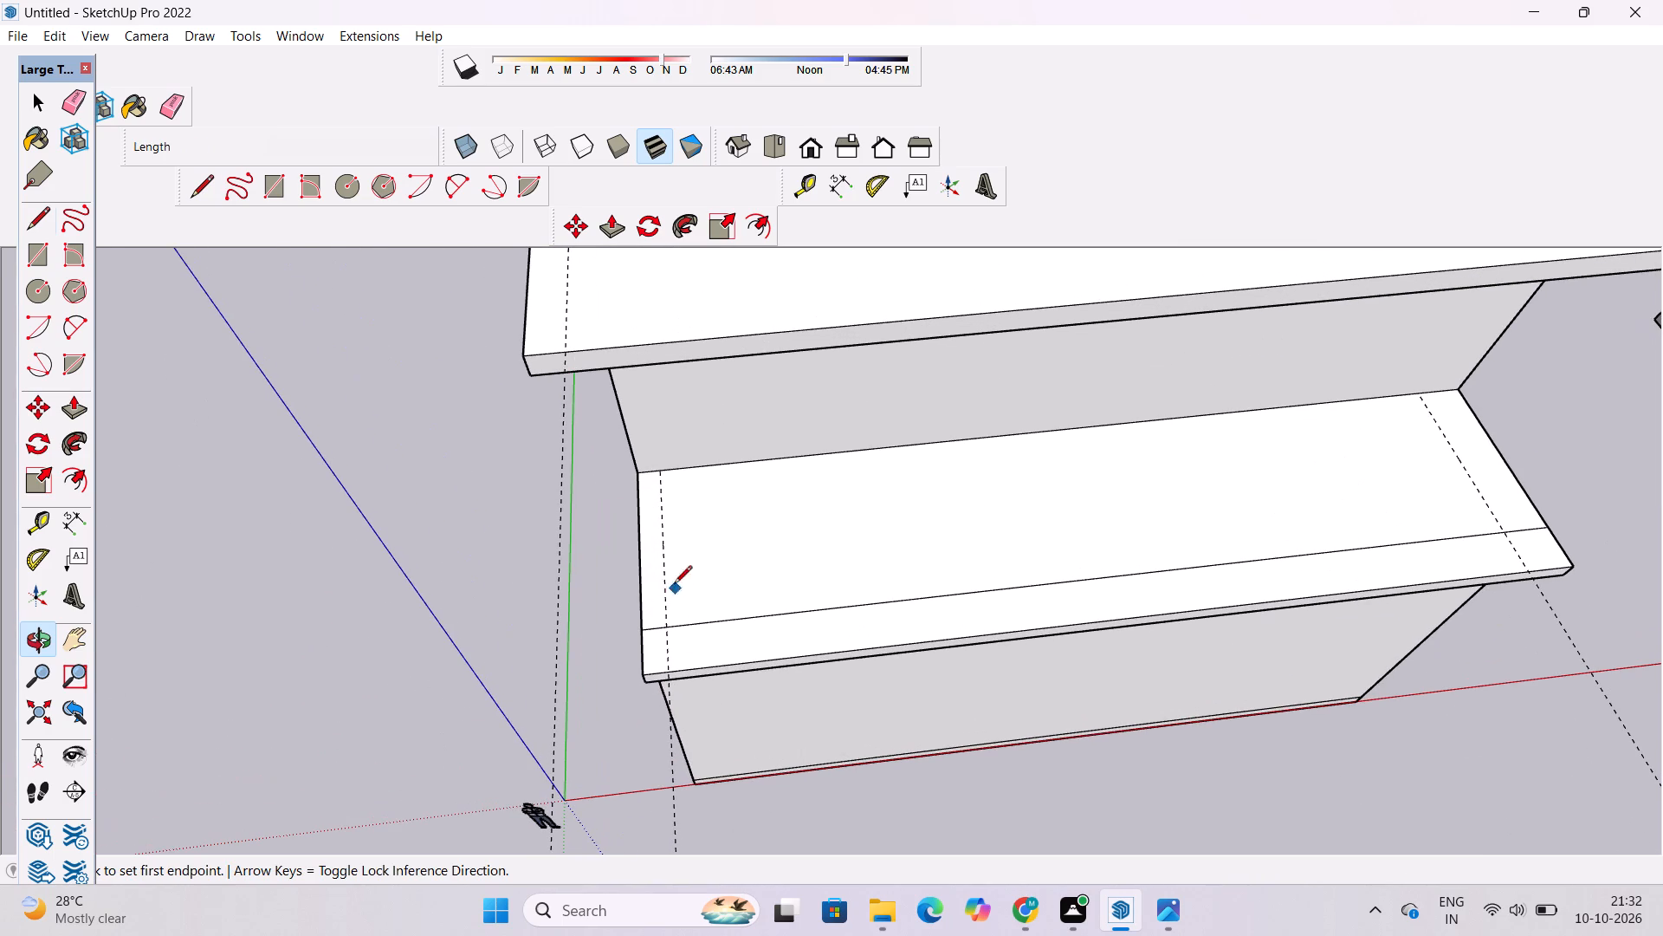
click(660, 474)
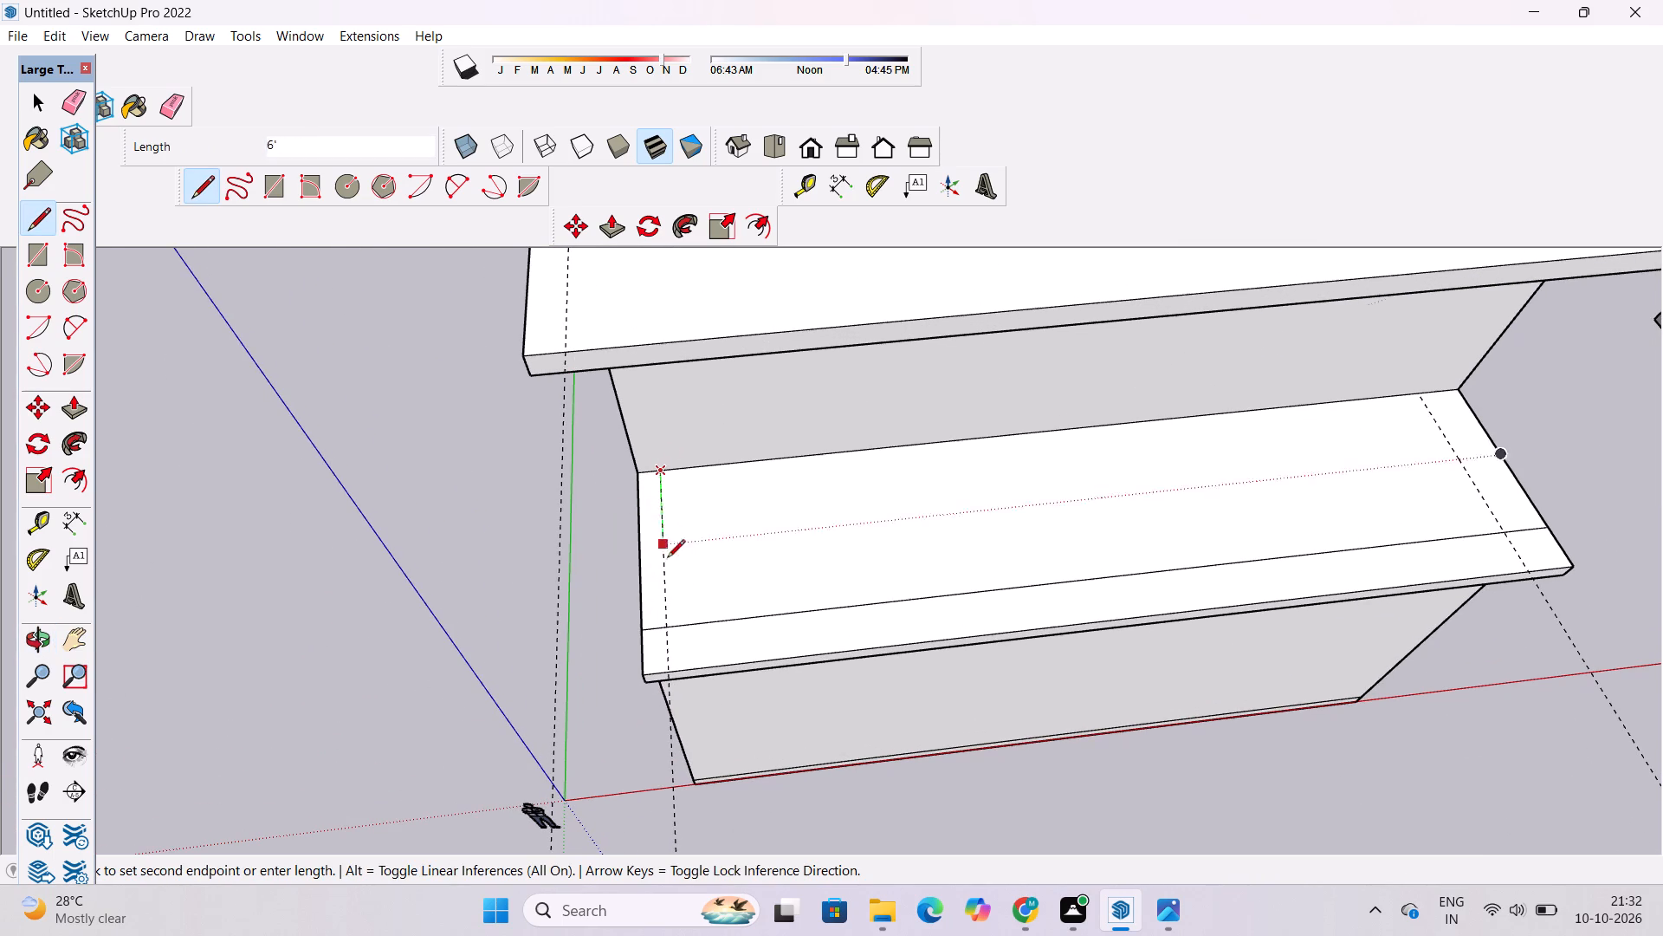
click(664, 627)
scroll(634, 551, down, 6)
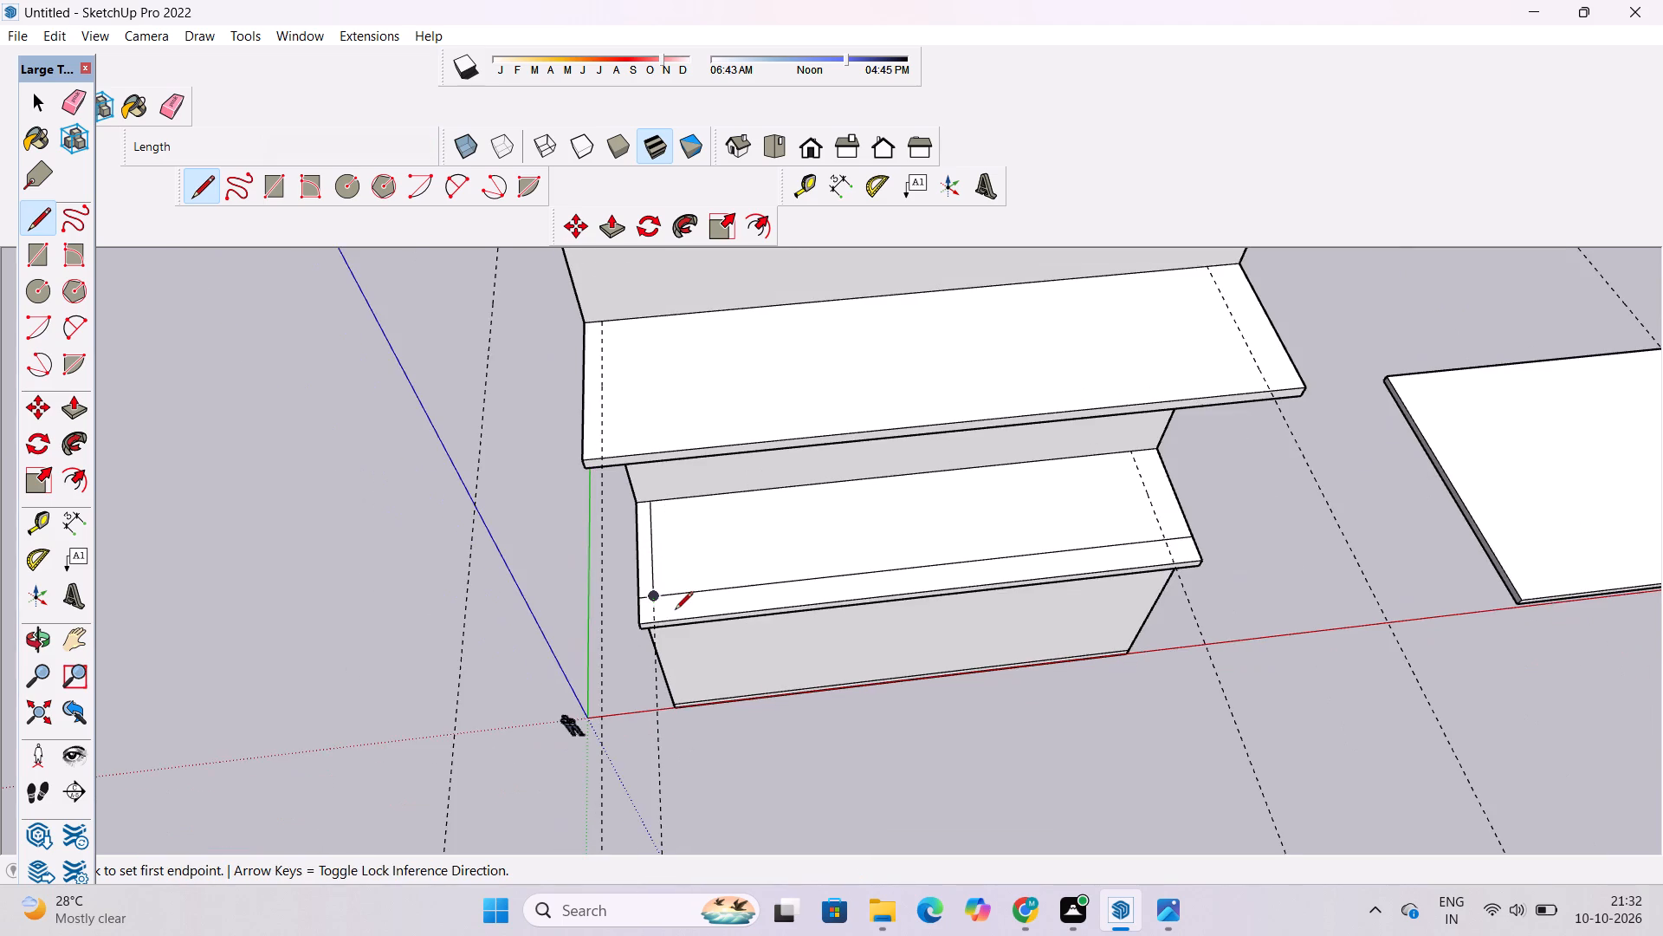
Draw a 12' line on the lowest slab along the side guide farthest from the origin, from the wall to the front line.
scroll(675, 614, up, 3)
scroll(630, 601, down, 4)
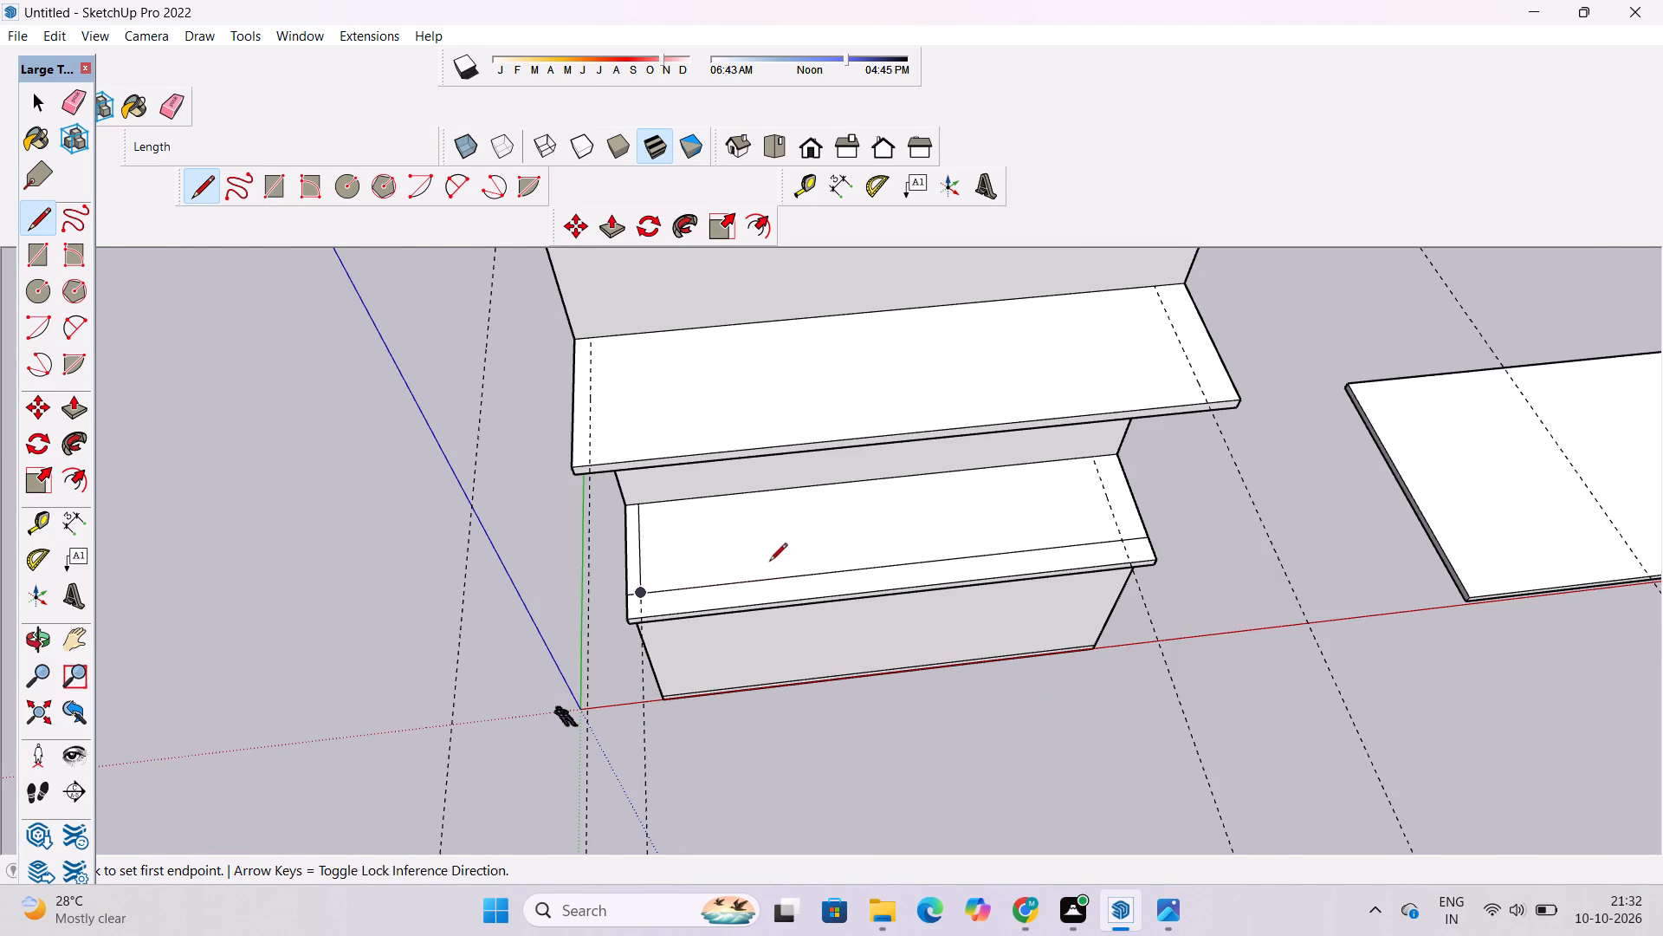
scroll(686, 576, down, 5)
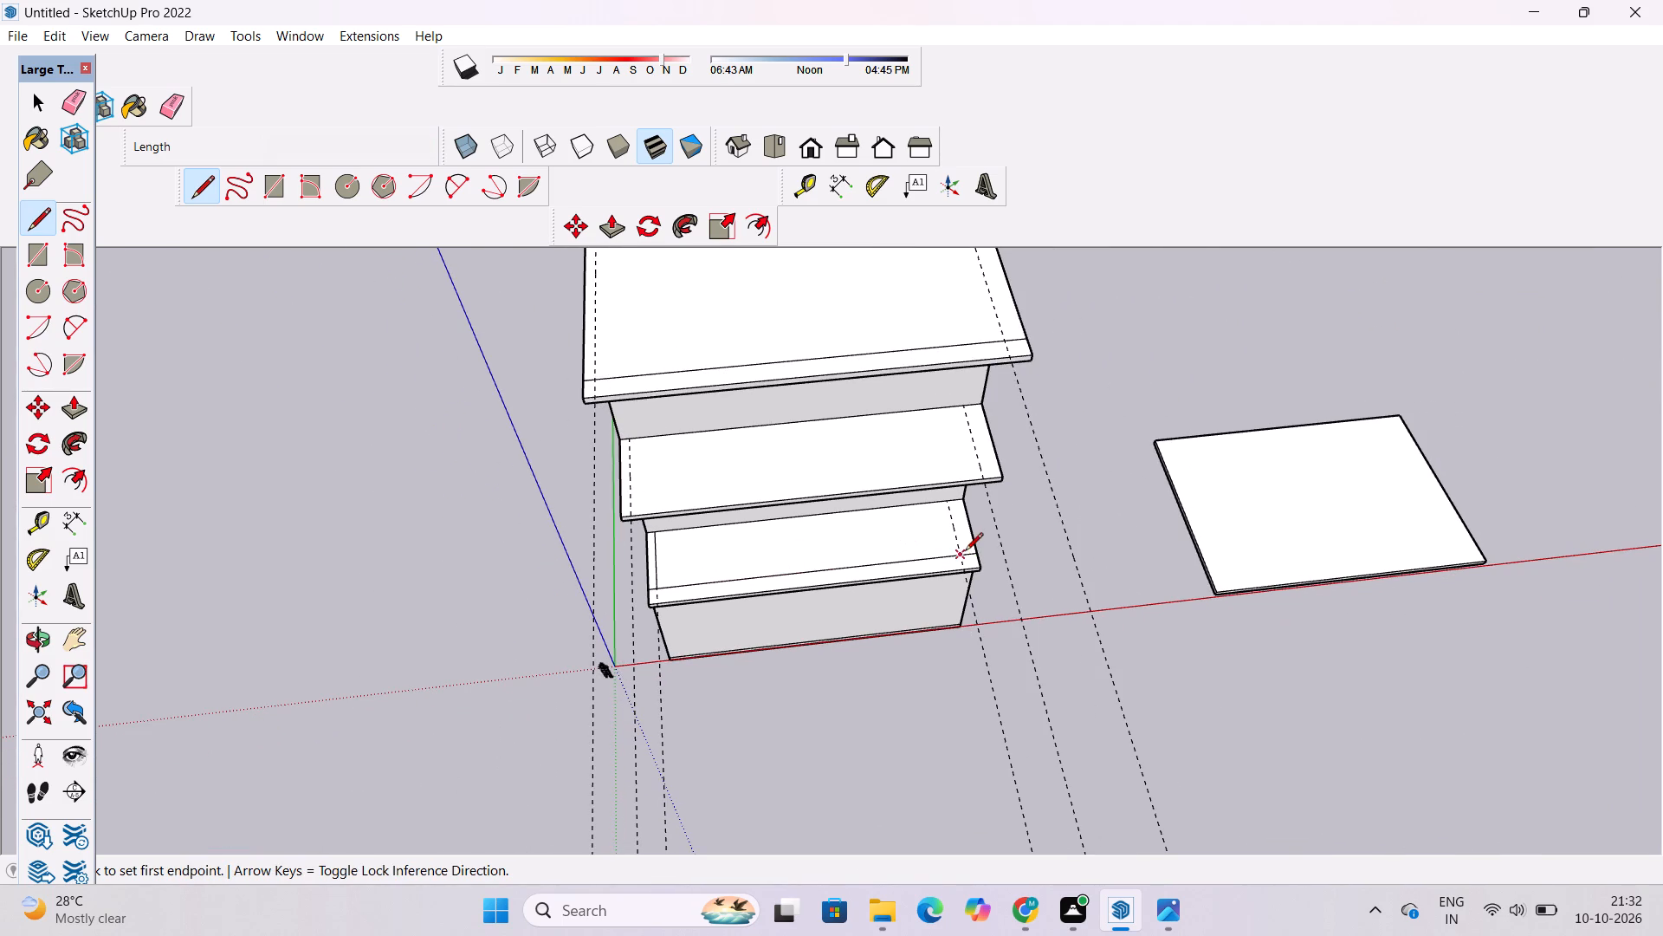
scroll(941, 573, up, 11)
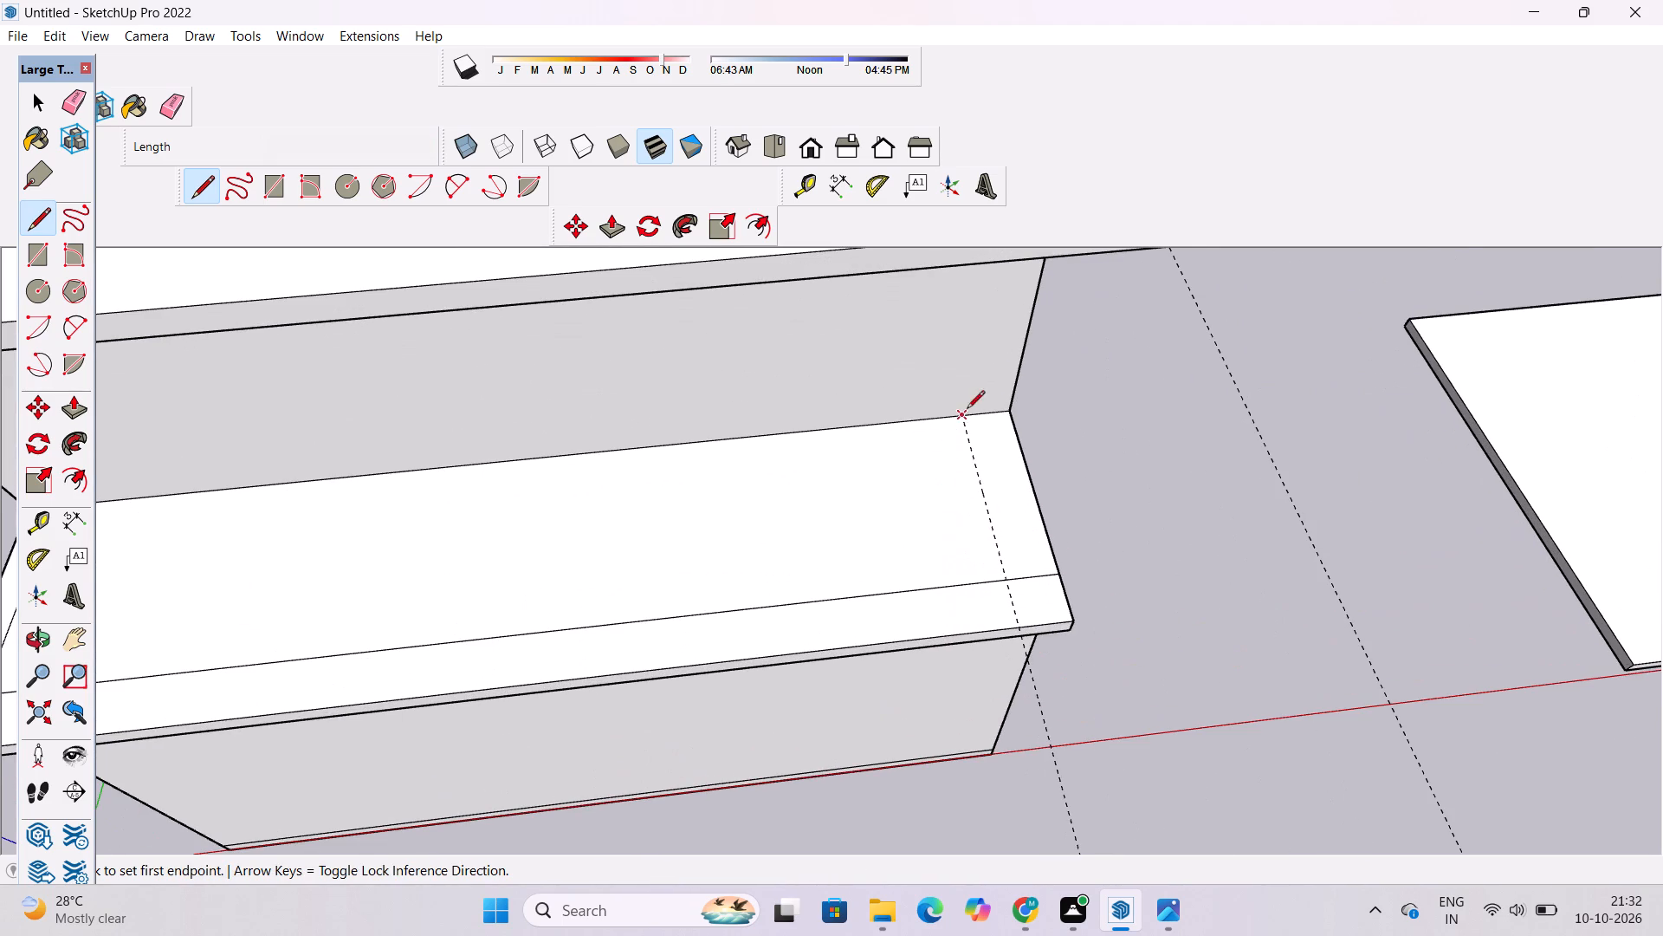
click(961, 418)
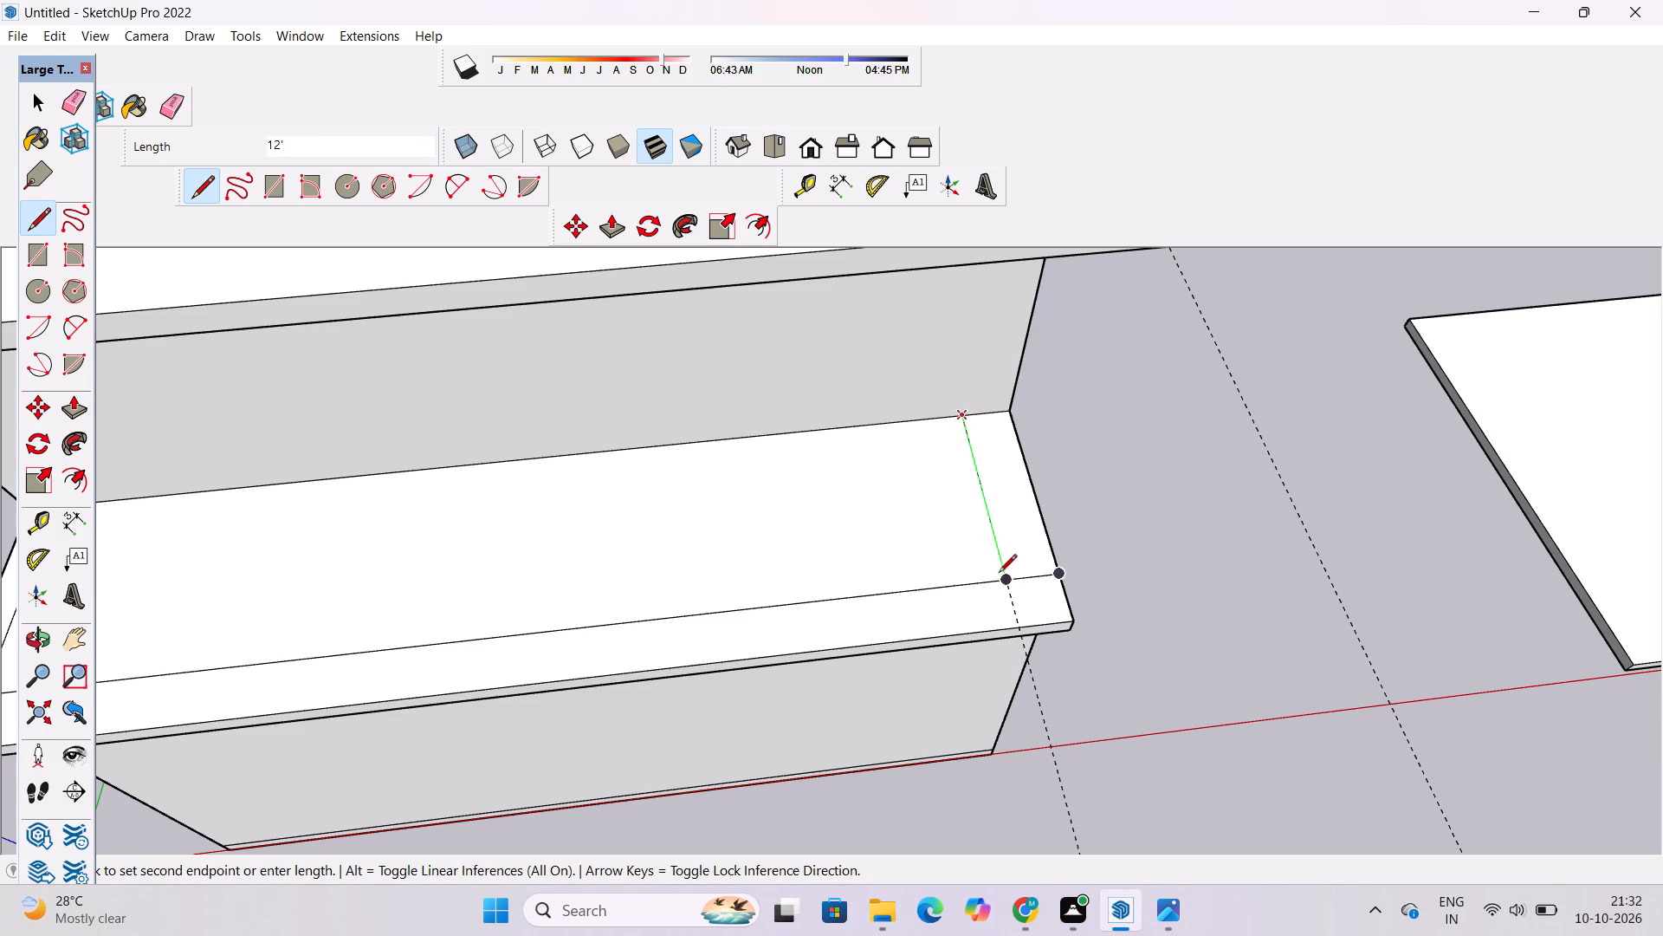
click(1002, 581)
scroll(1013, 488, down, 6)
key(space)
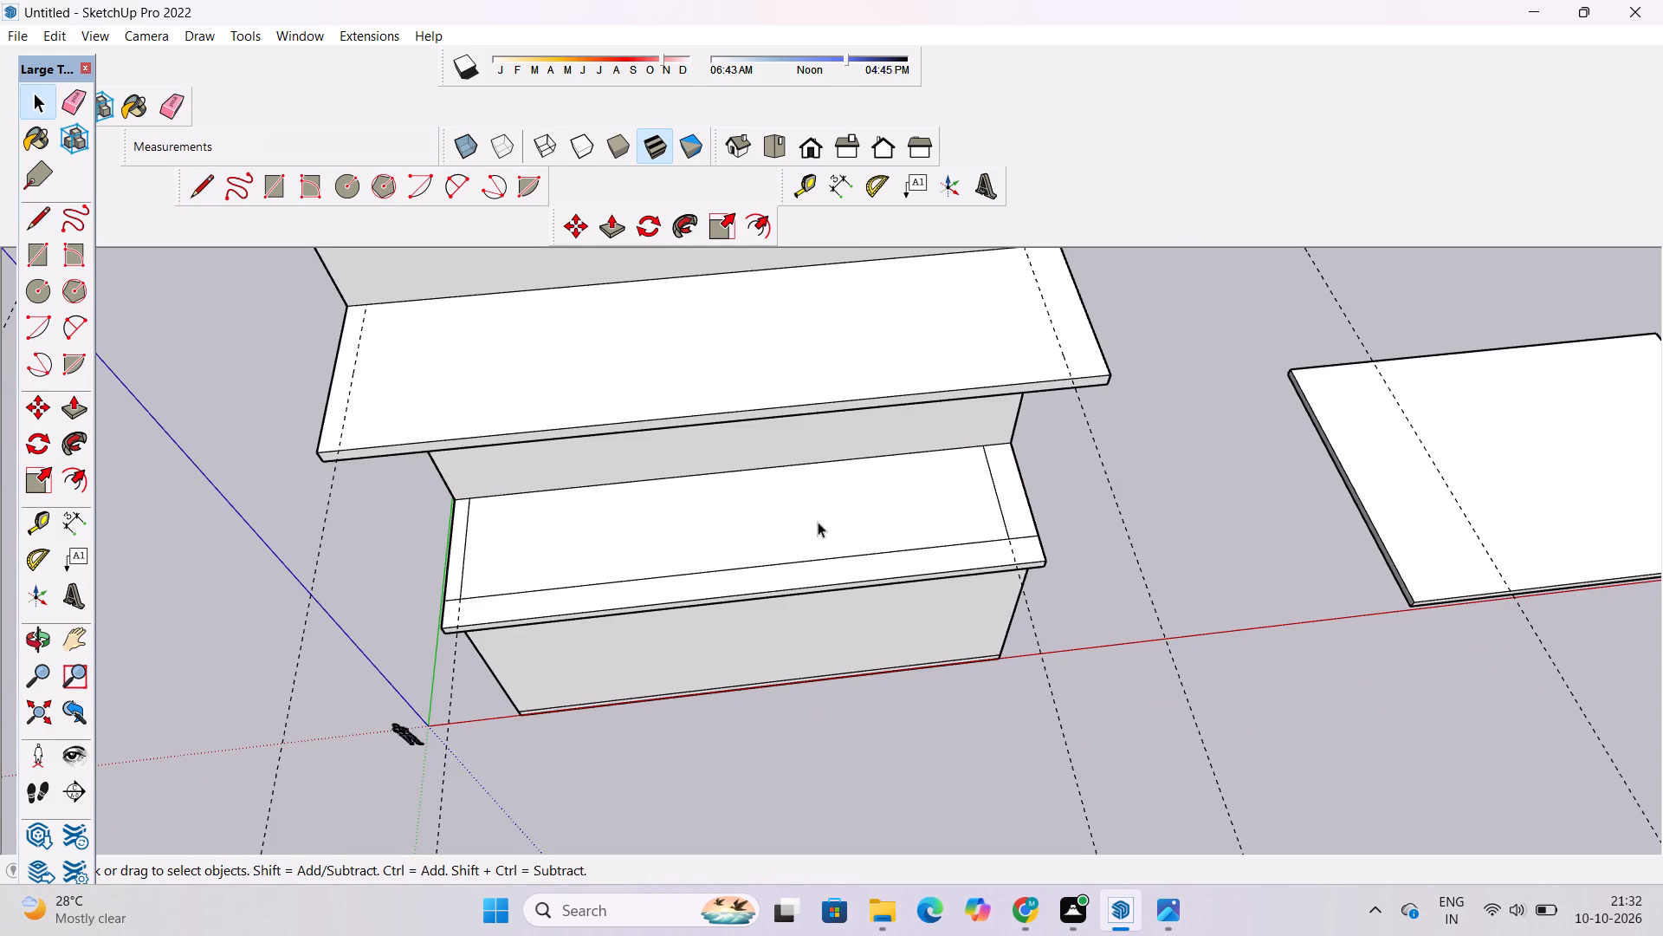
Erase the short piece of the lowest slab's front line between the side line and the side edge nearest the origin.
key(e)
scroll(469, 576, up, 9)
drag(444, 612, 444, 628)
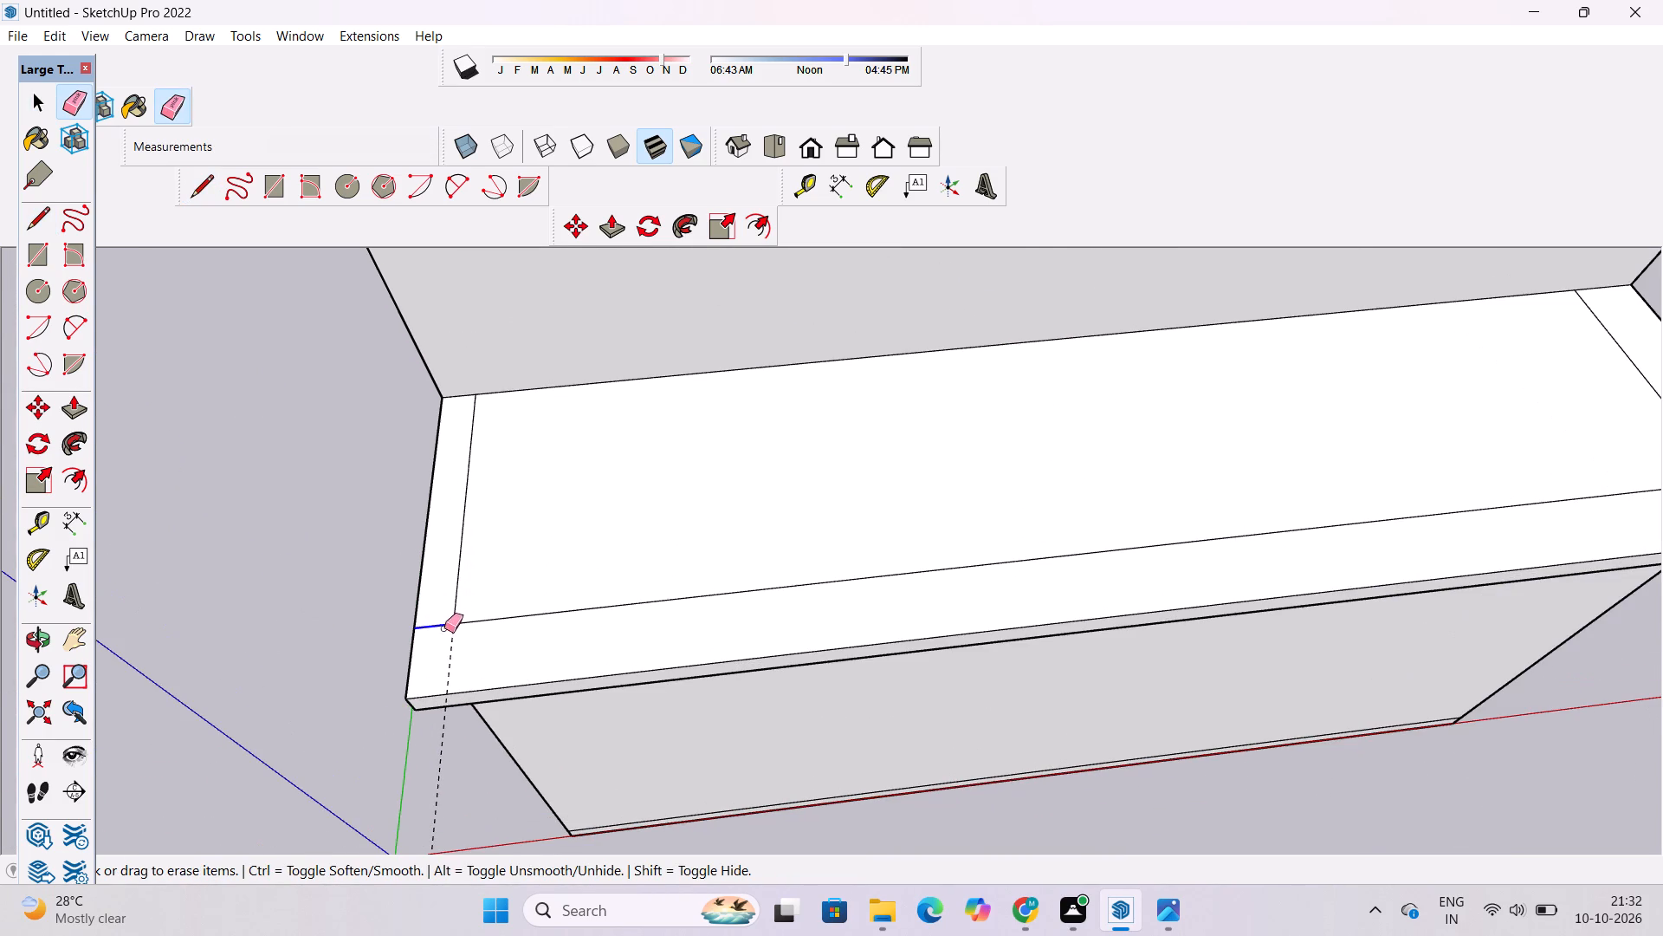
drag(444, 628, 444, 629)
scroll(586, 537, down, 6)
key(space)
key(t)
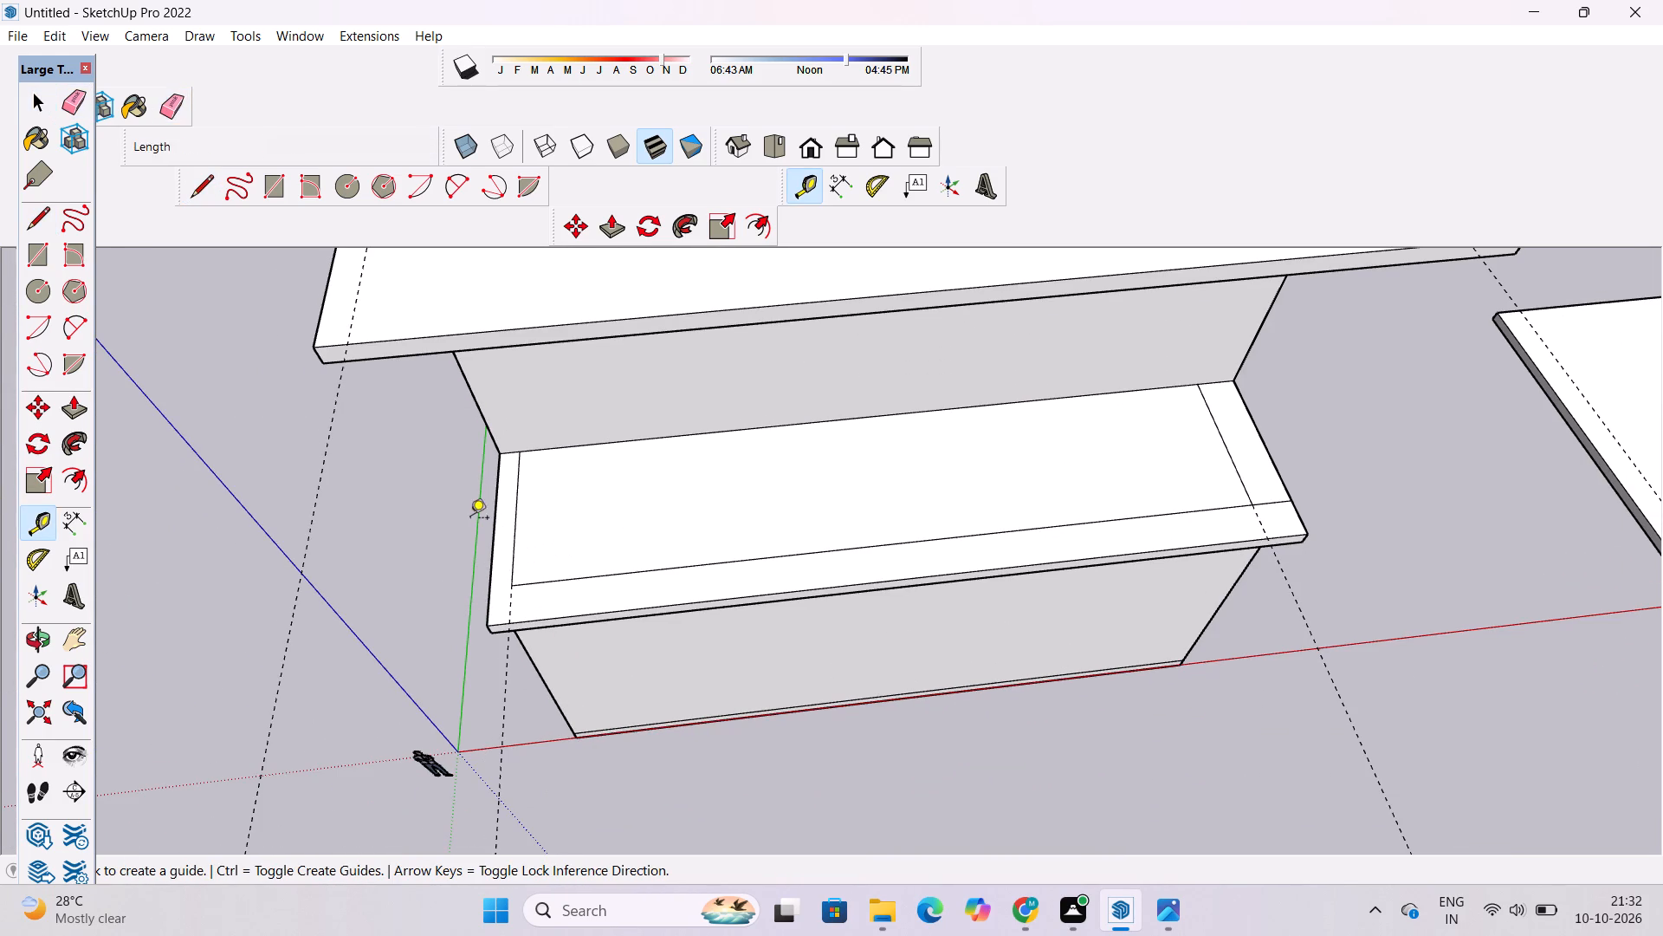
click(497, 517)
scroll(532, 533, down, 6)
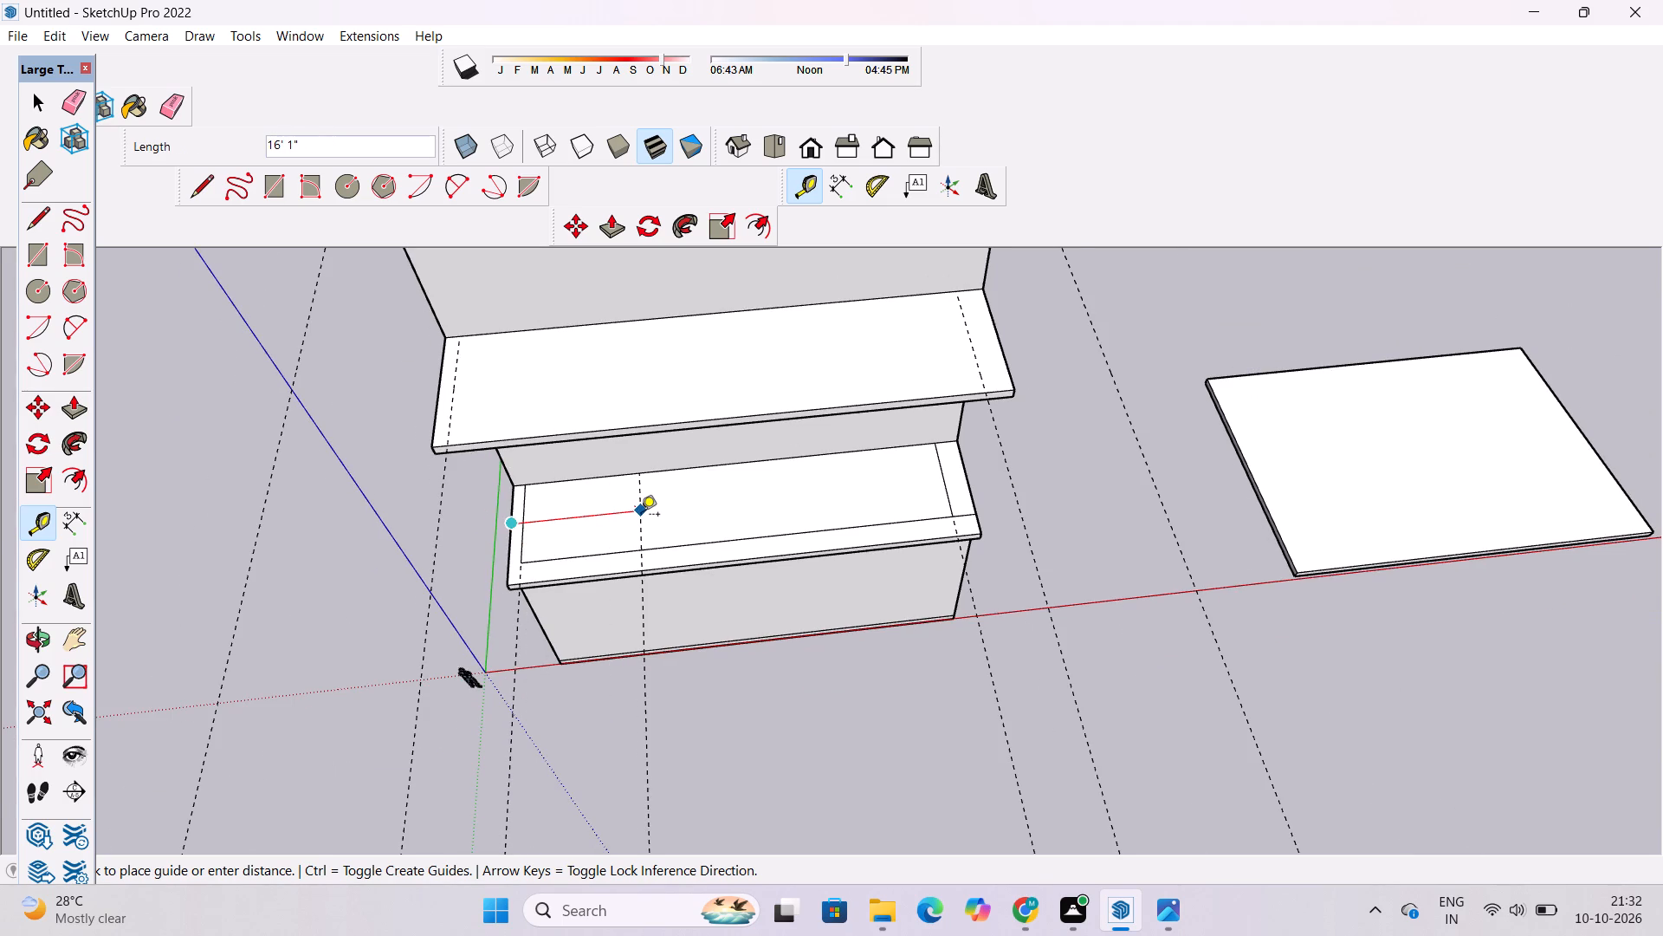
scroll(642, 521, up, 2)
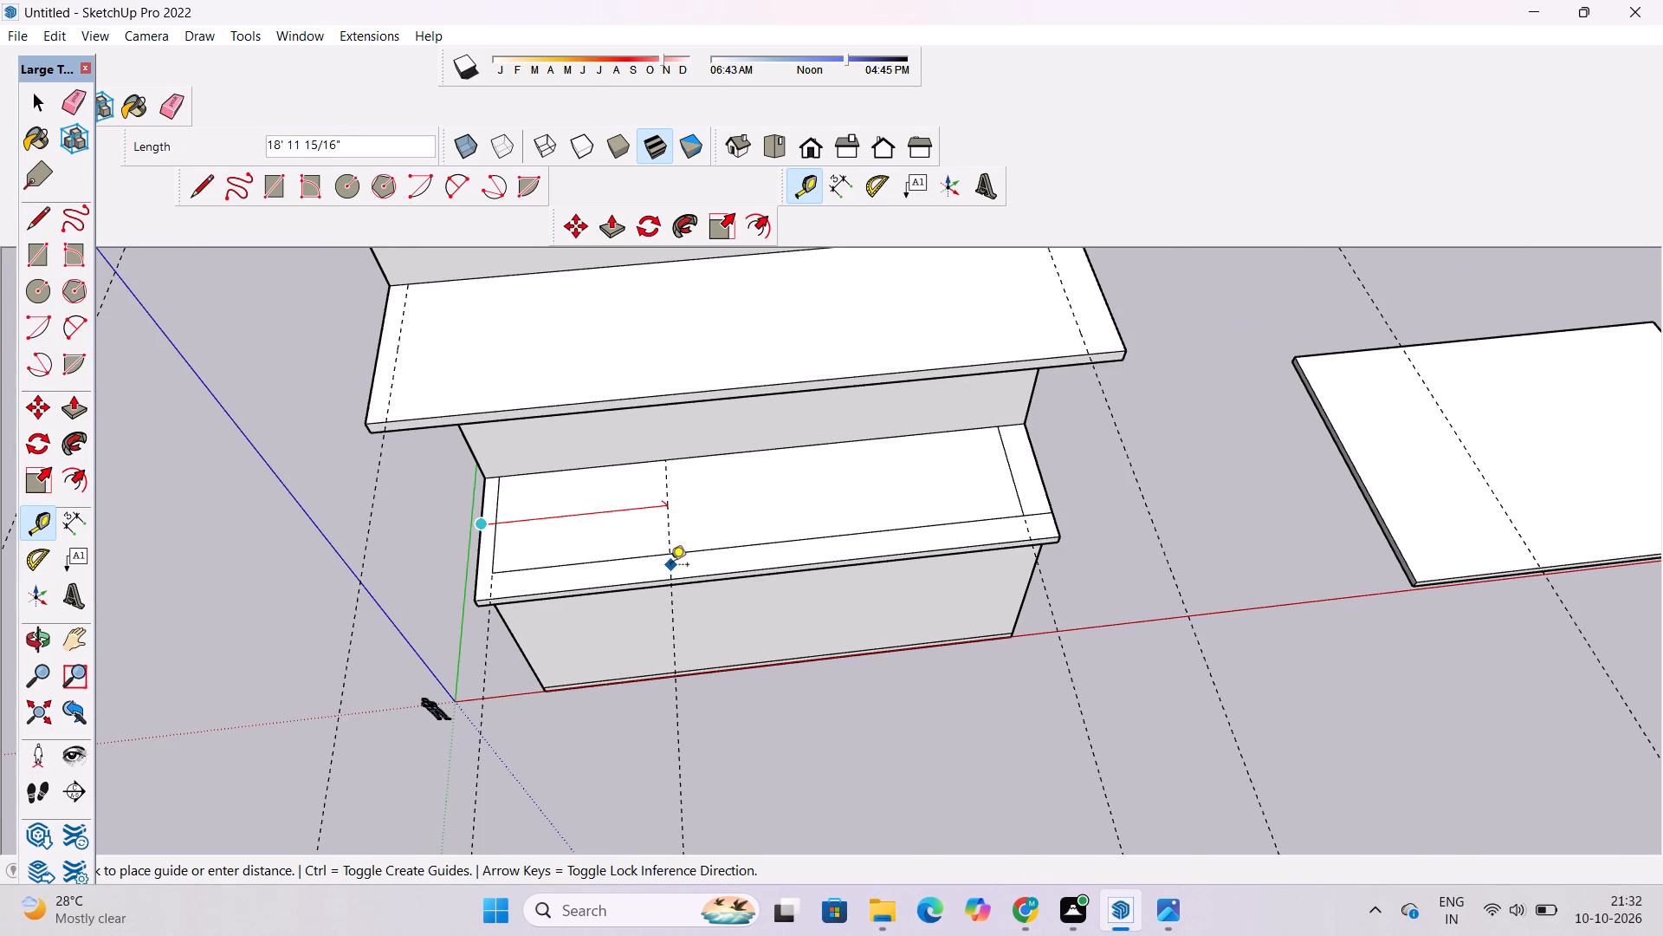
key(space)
Erase the long front line on the lowest slab between the two side lines.
key(e)
drag(698, 534, 702, 551)
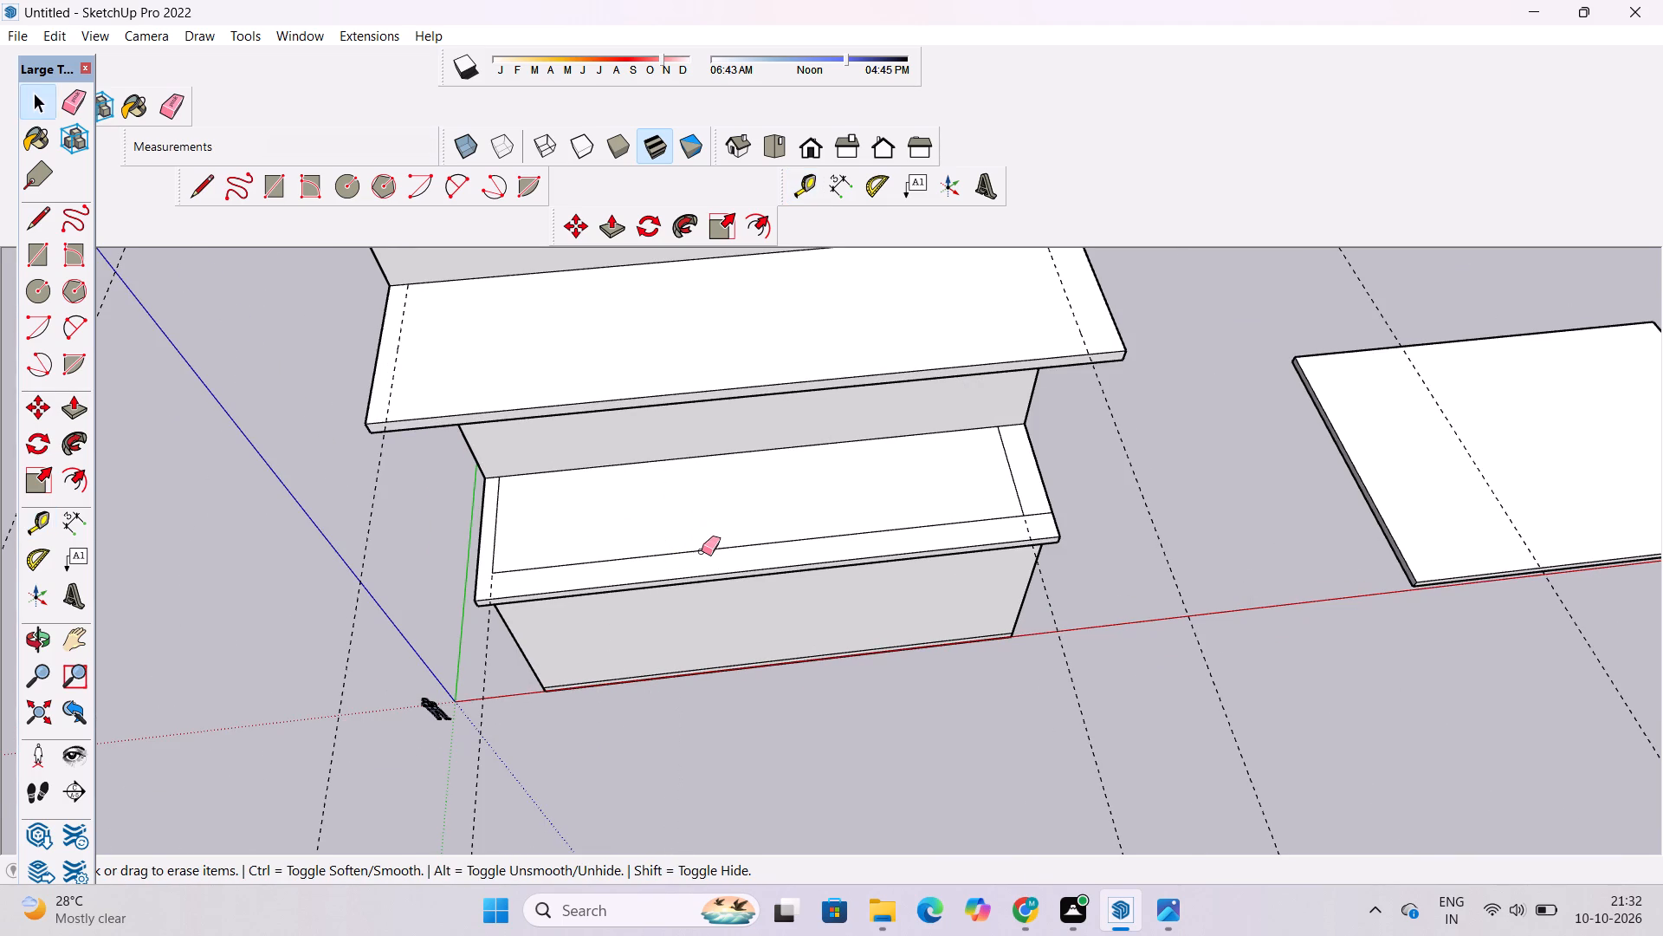
drag(702, 551, 703, 555)
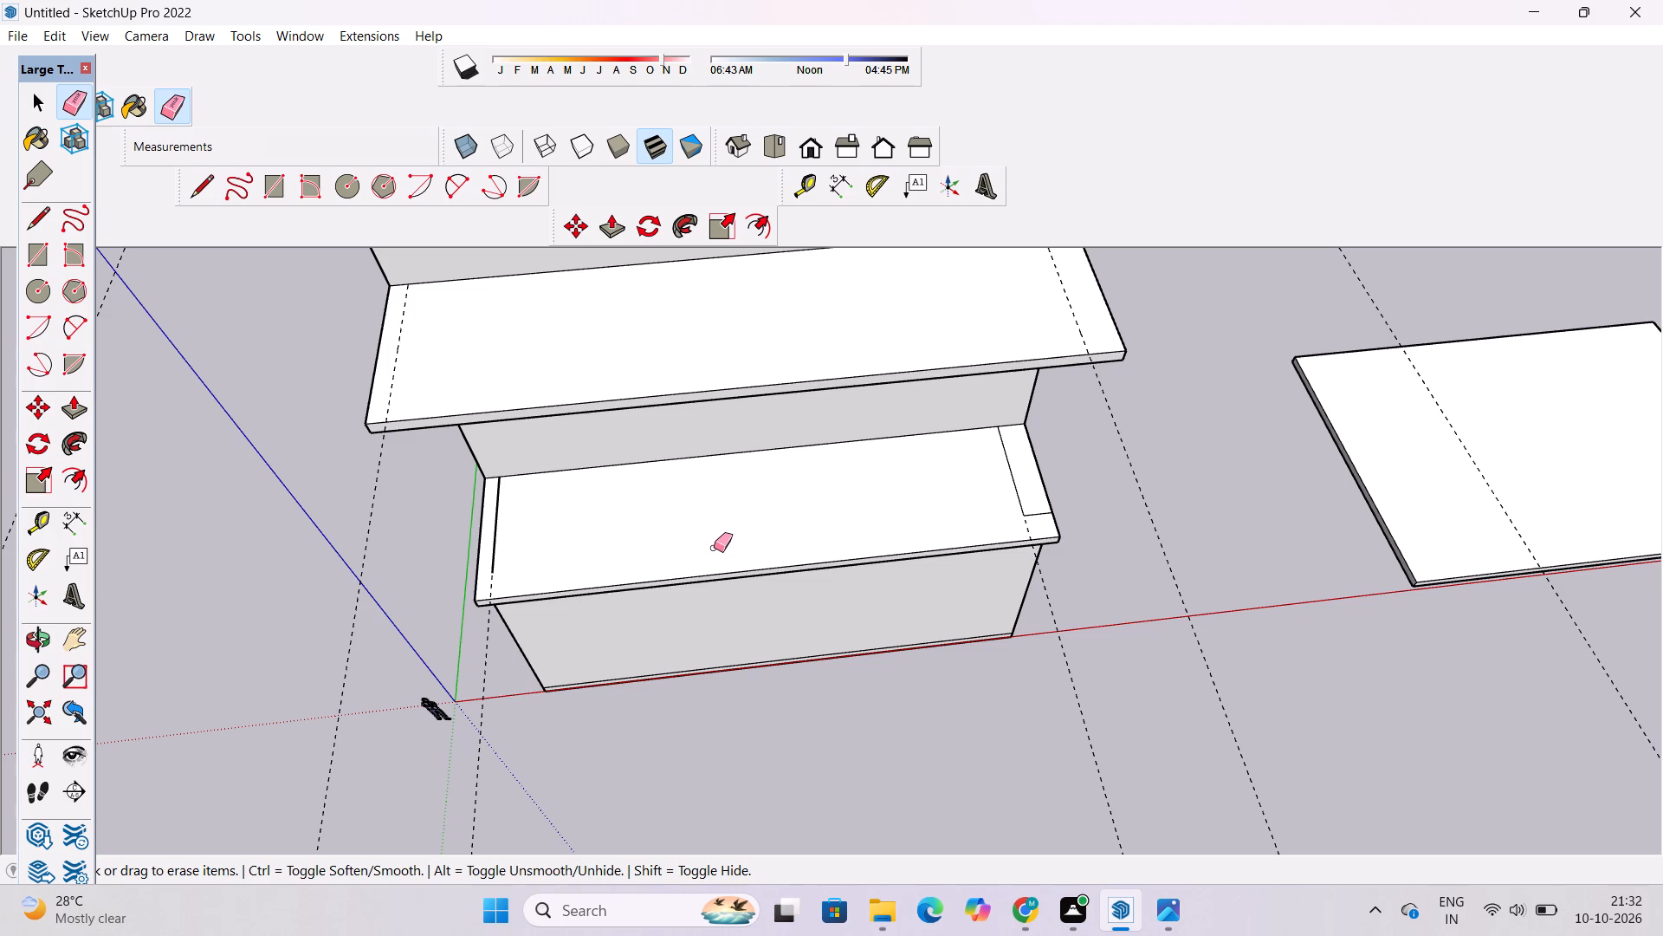
key(space)
Place a guide on the lowest slab 1.5' in from its front edge.
key(t)
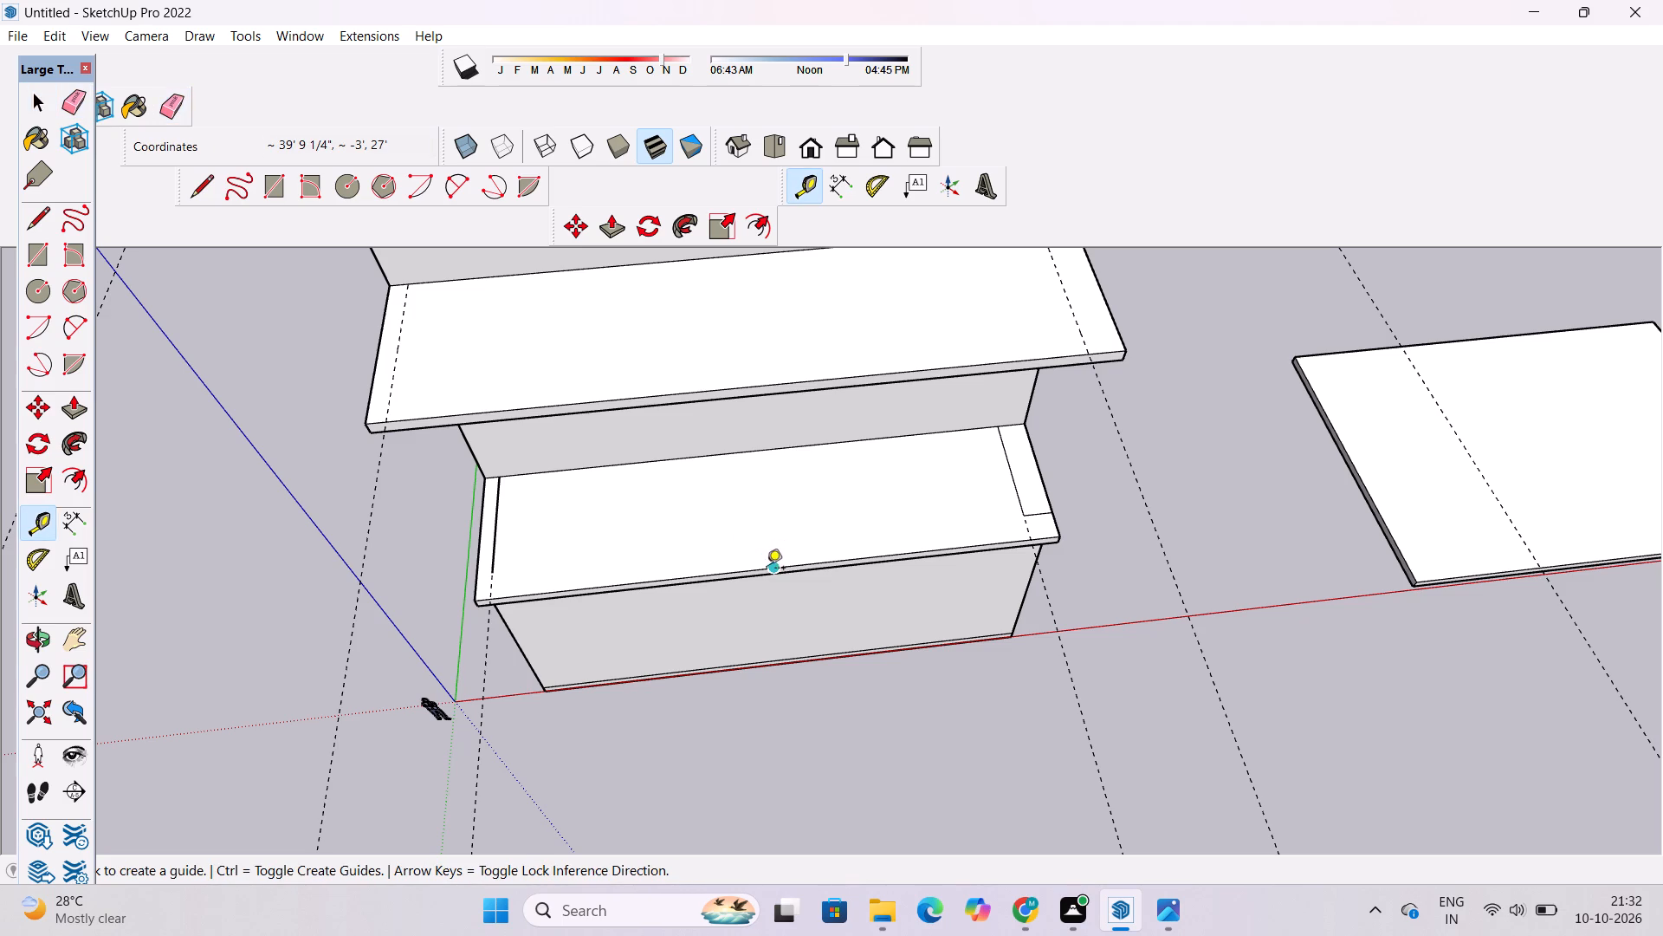
click(775, 569)
scroll(762, 538, up, 1)
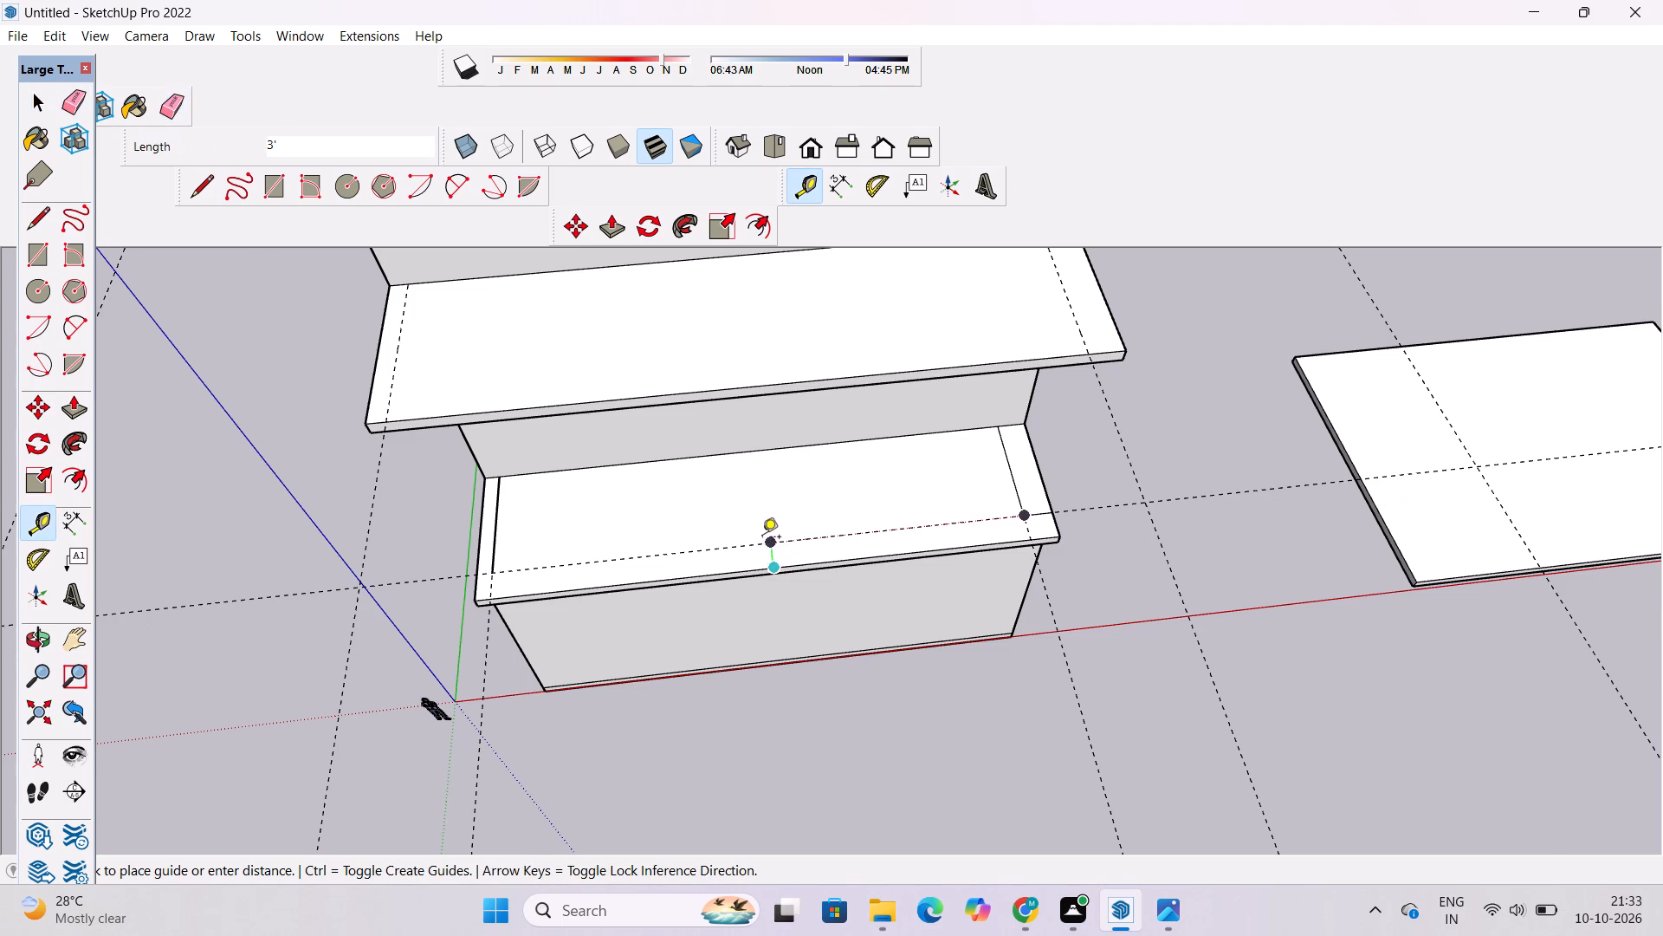
scroll(762, 538, up, 7)
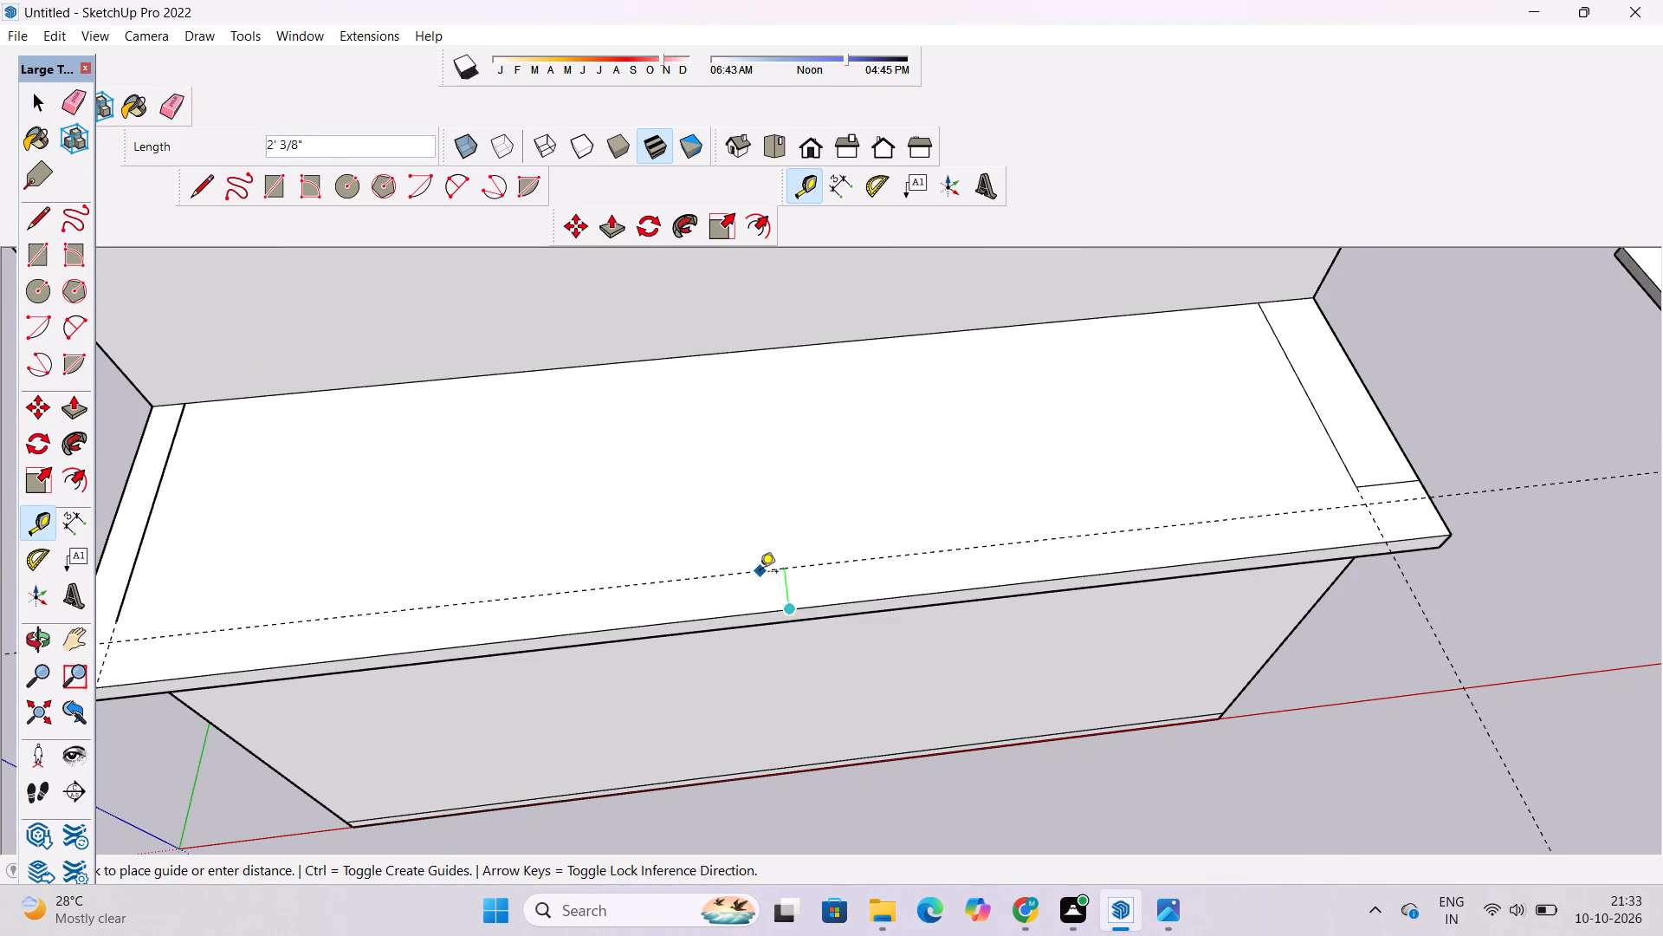
text(1.5')
key(Return)
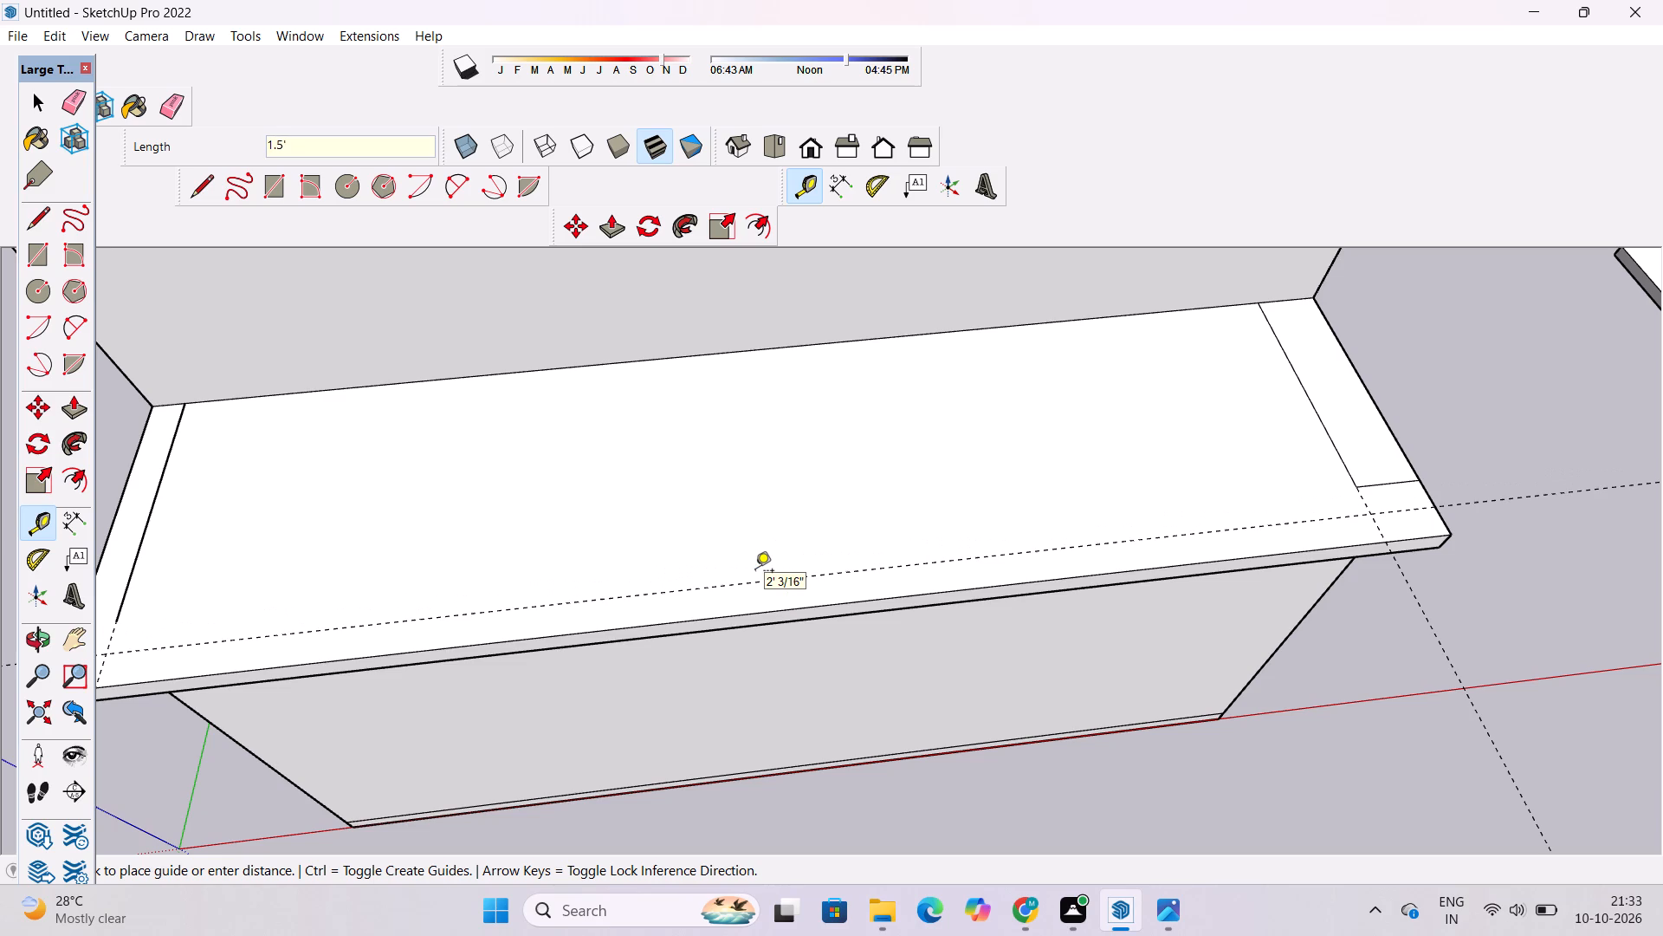
Extend both side lines on the lowest slab to the front guide and join them with a line along that guide.
key(l)
scroll(1392, 546, up, 5)
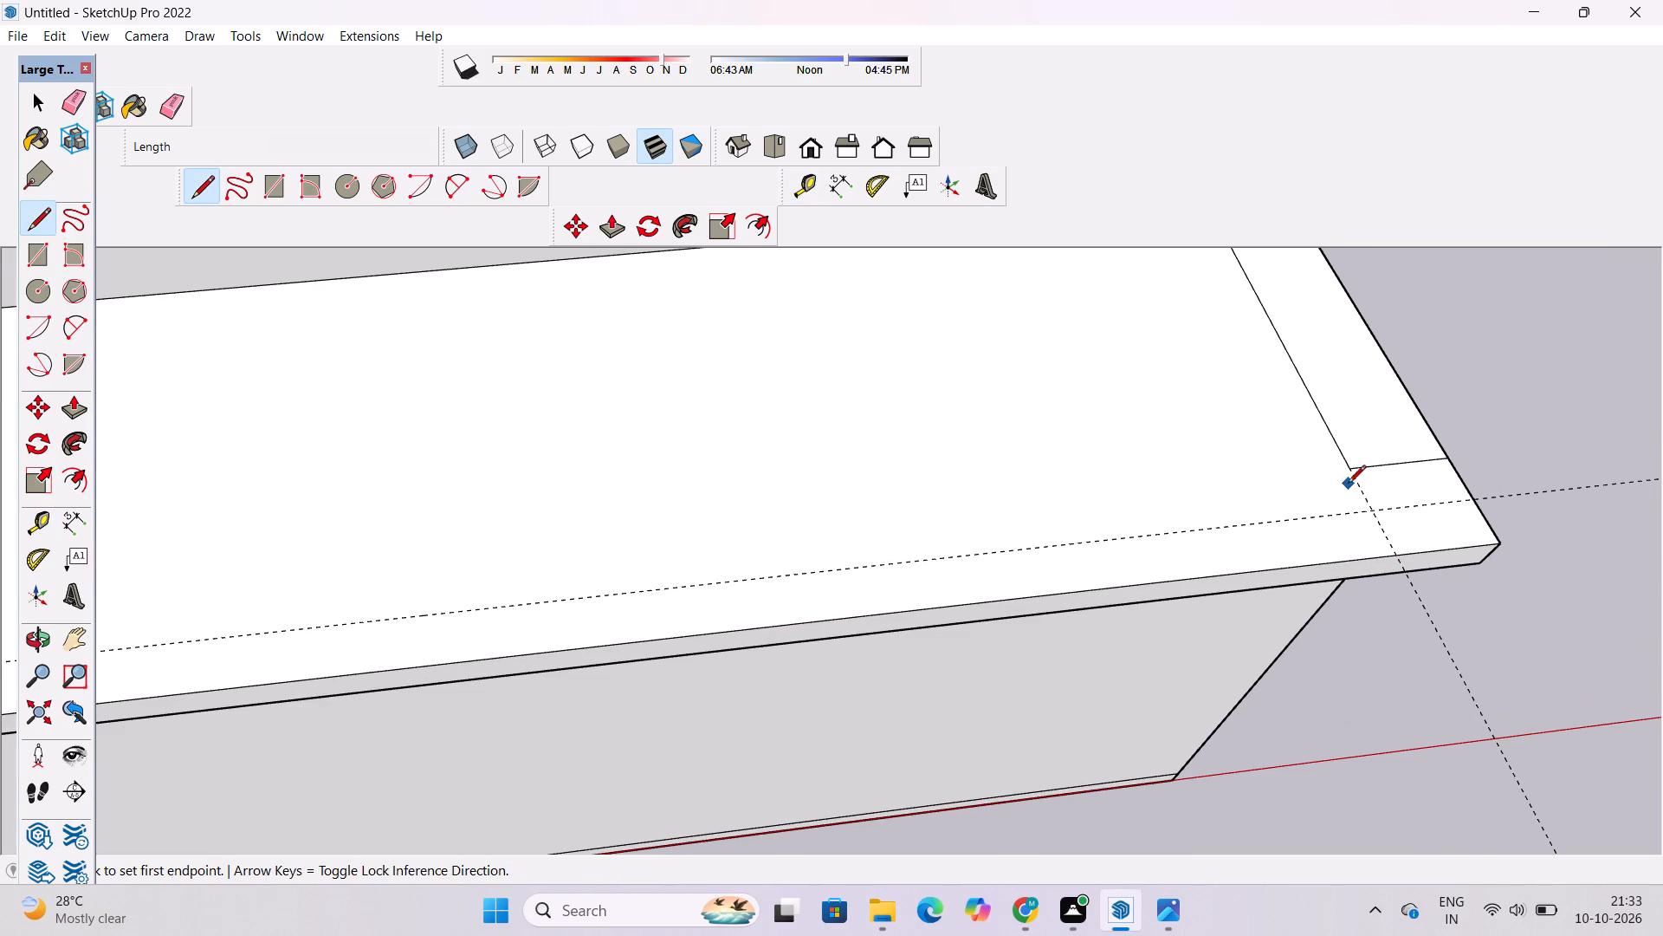
click(1348, 469)
click(1372, 515)
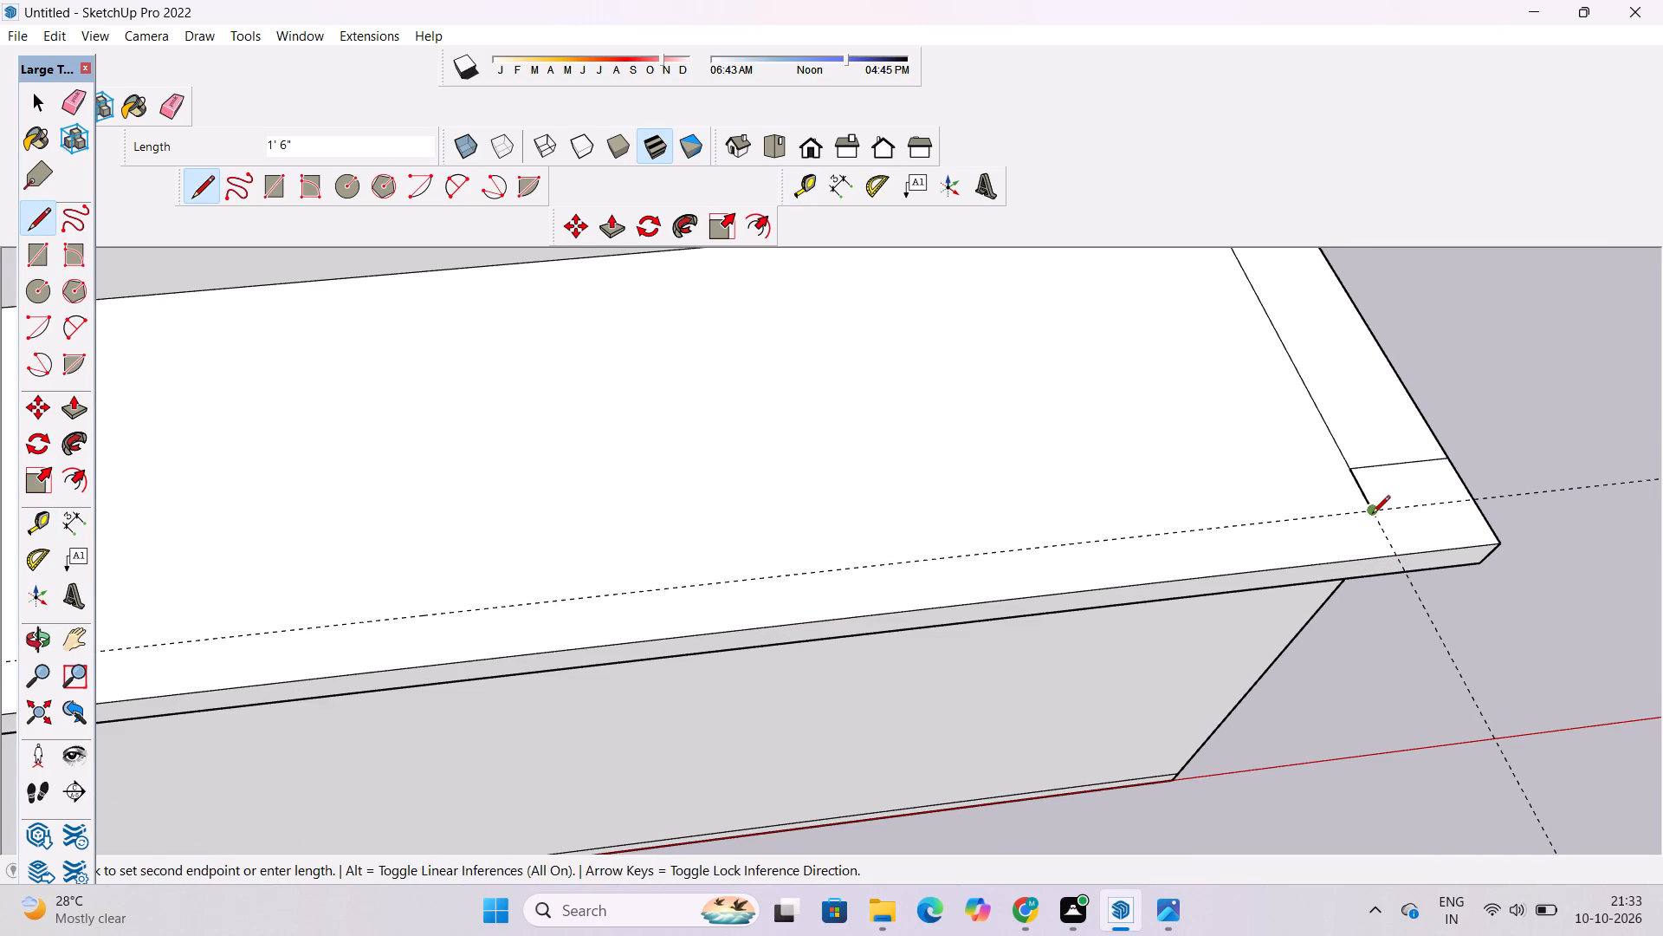
scroll(1372, 515, down, 12)
scroll(771, 582, up, 4)
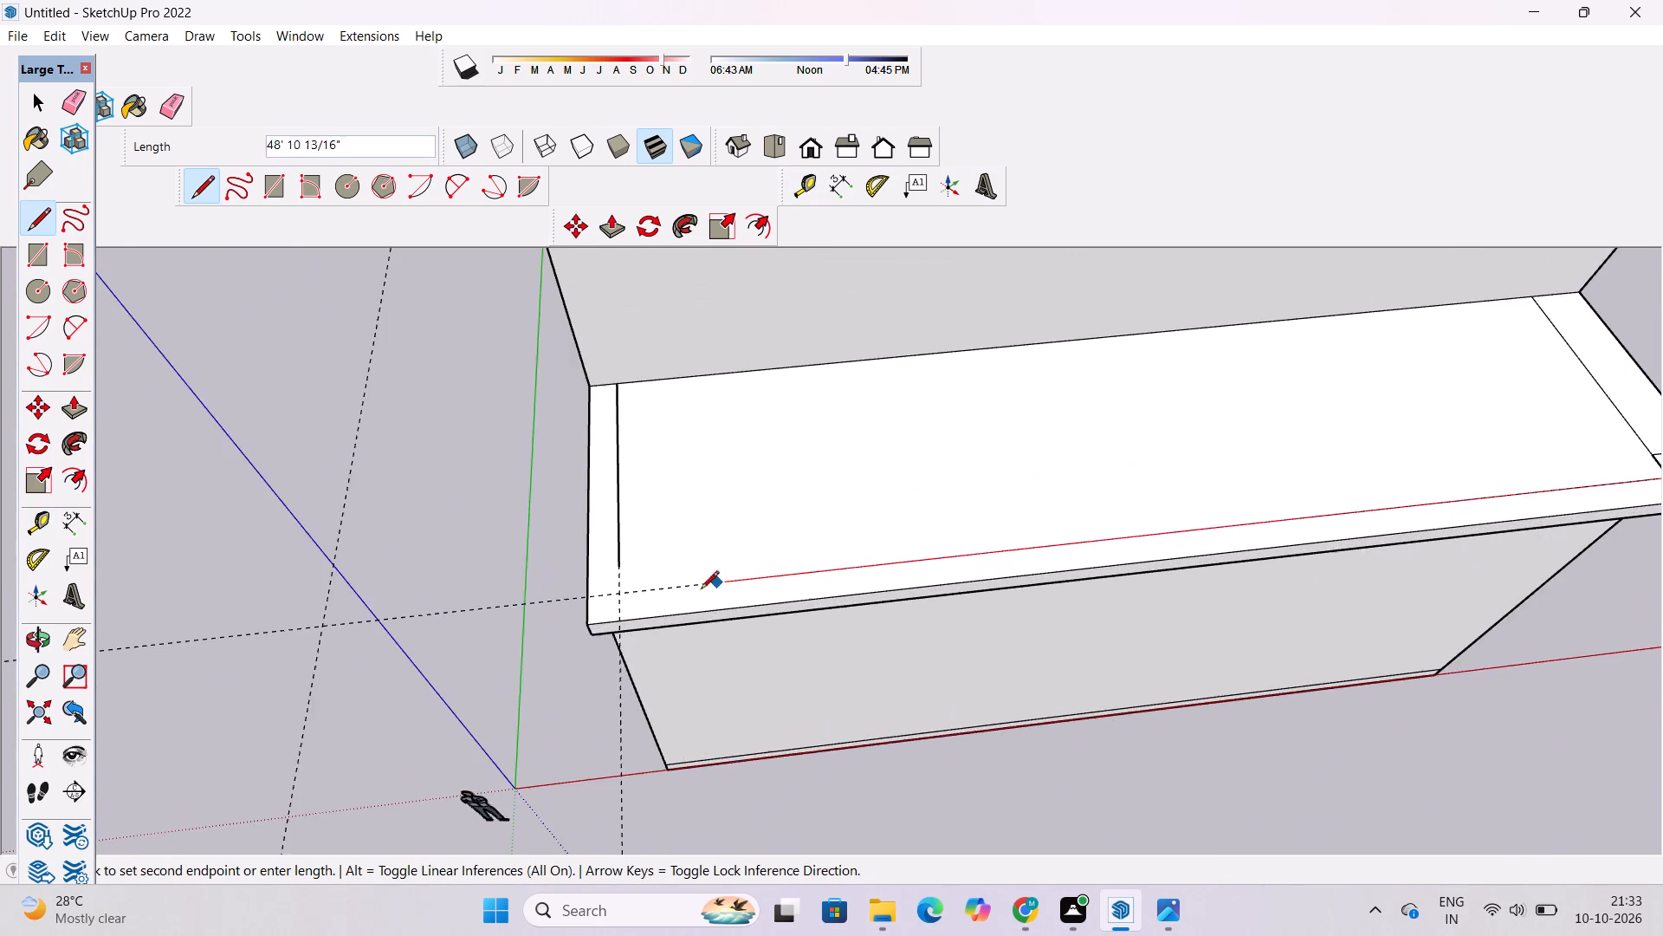
scroll(701, 590, up, 4)
click(586, 595)
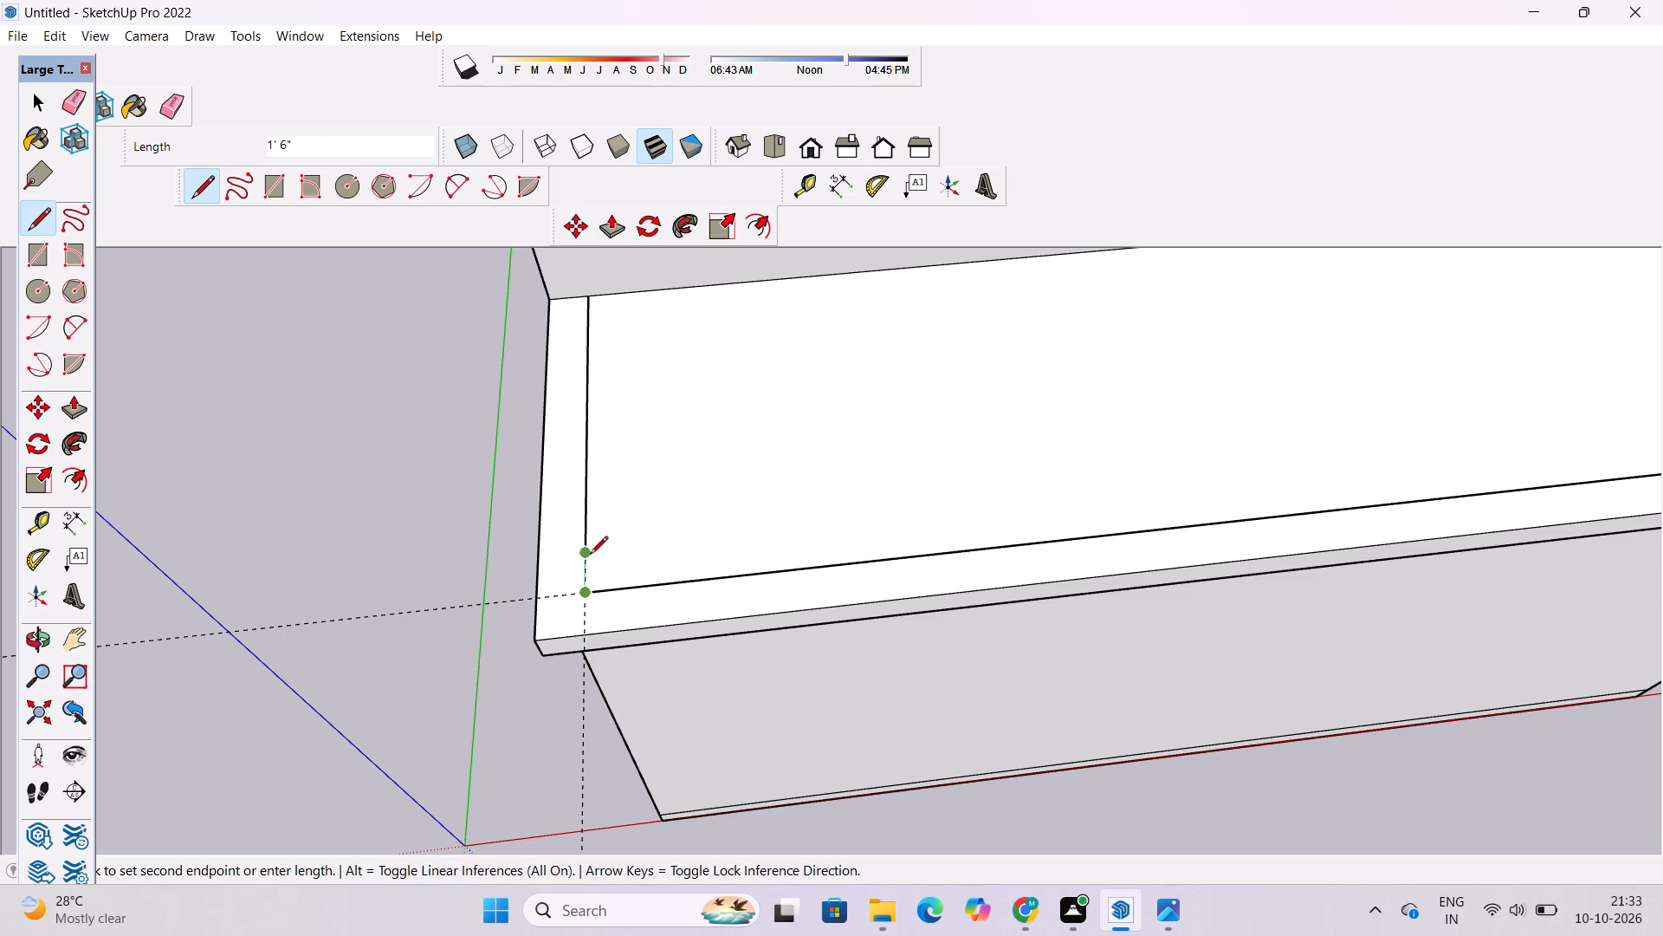
click(591, 555)
key(space)
Erase the front guide and both side guides from the lowest slab.
text(o)
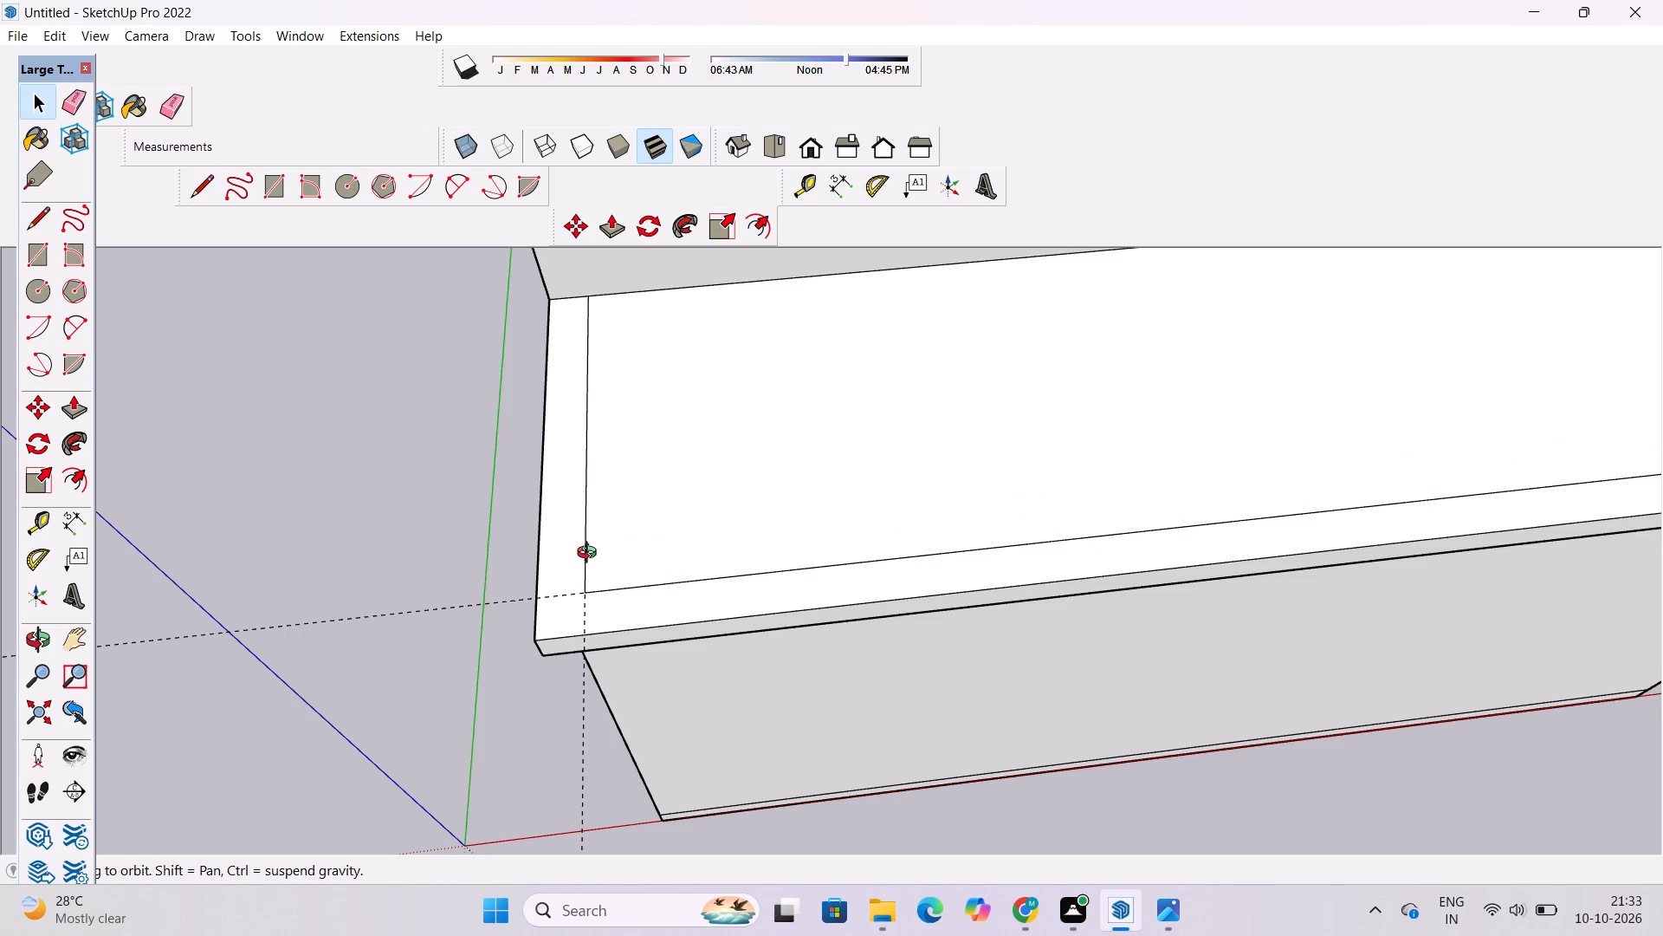
scroll(568, 538, down, 2)
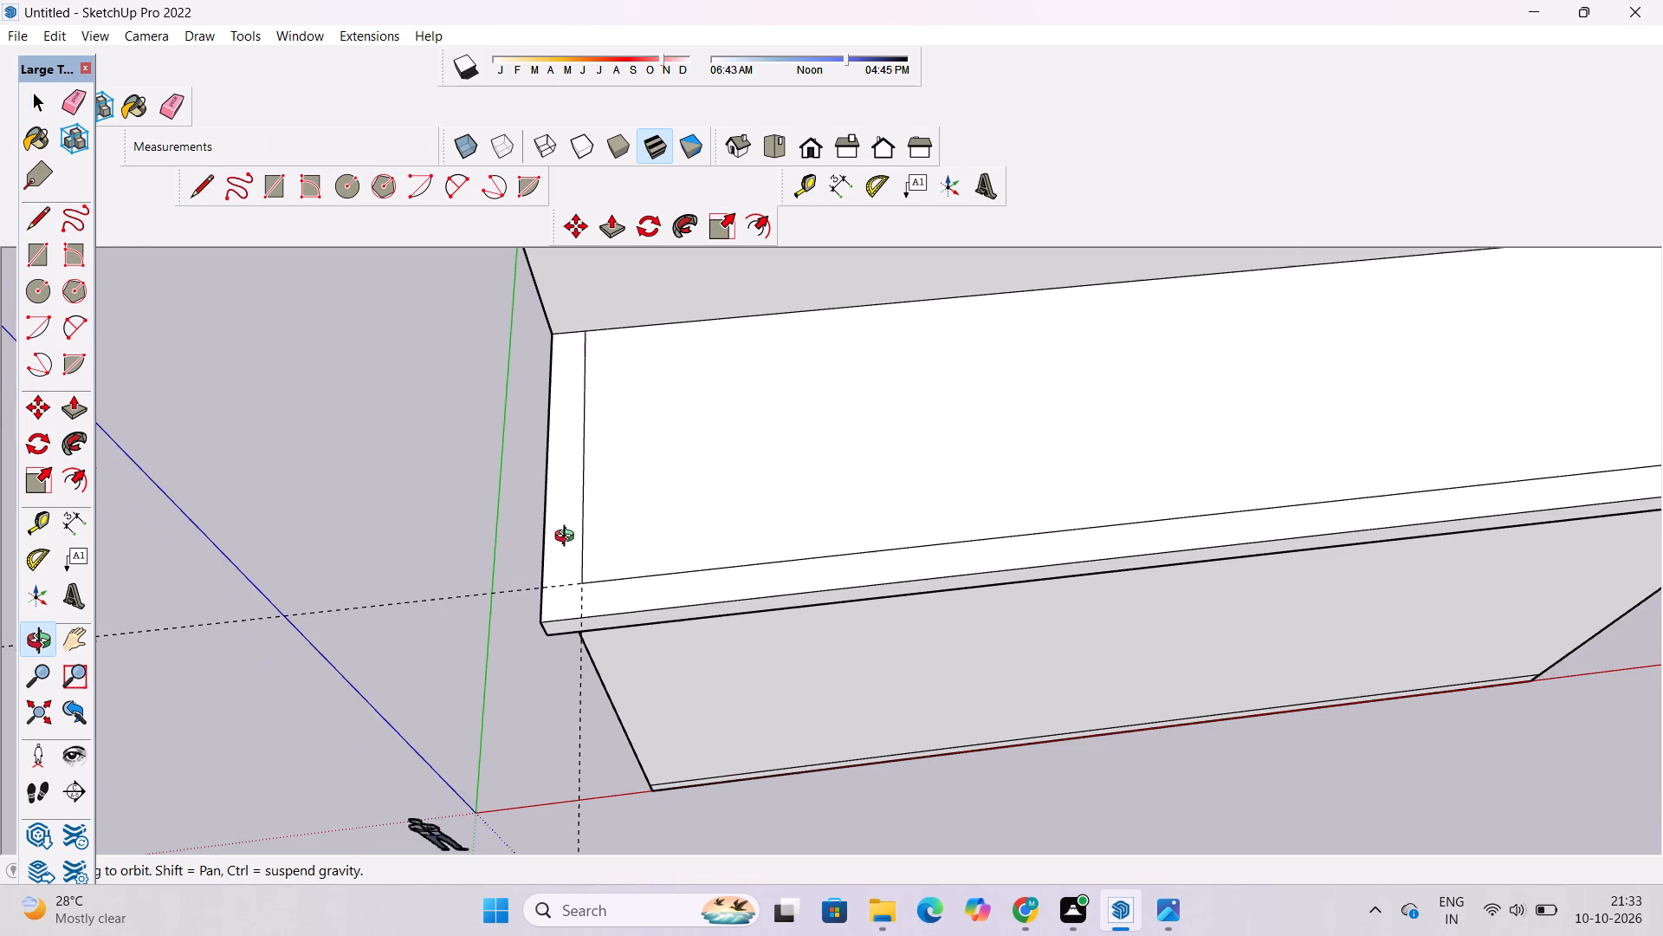
scroll(568, 538, down, 2)
scroll(569, 535, up, 4)
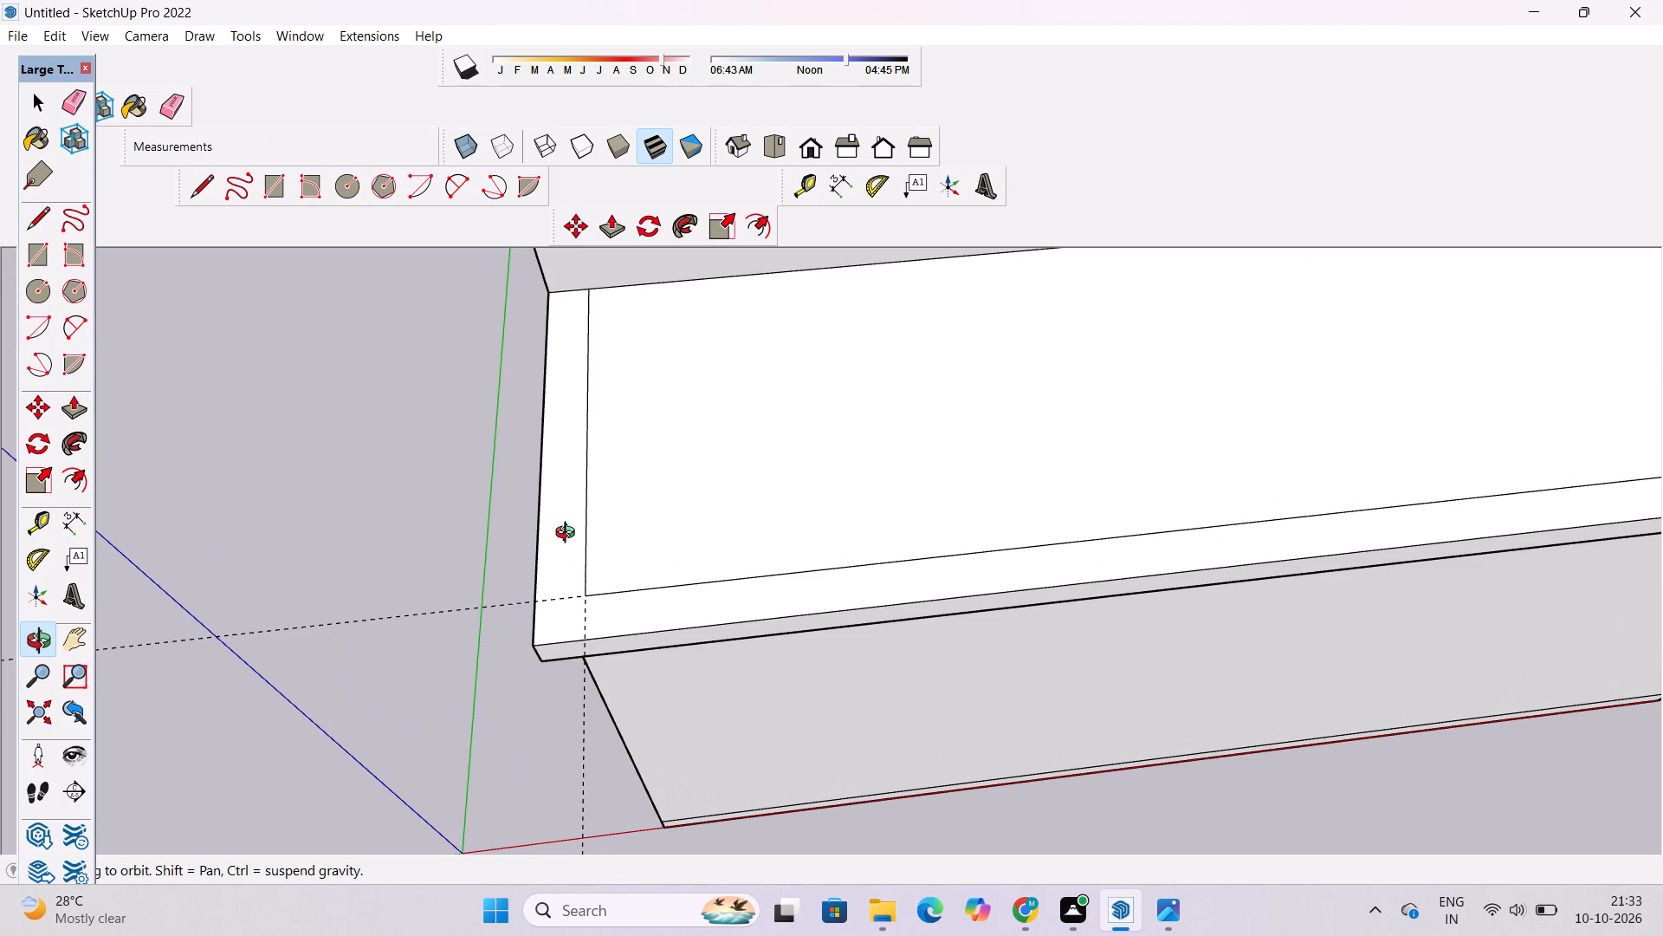
scroll(569, 535, down, 4)
shift+drag(620, 570, 627, 536)
drag(629, 538, 663, 551)
shift+drag(639, 588, 643, 537)
drag(642, 541, 623, 510)
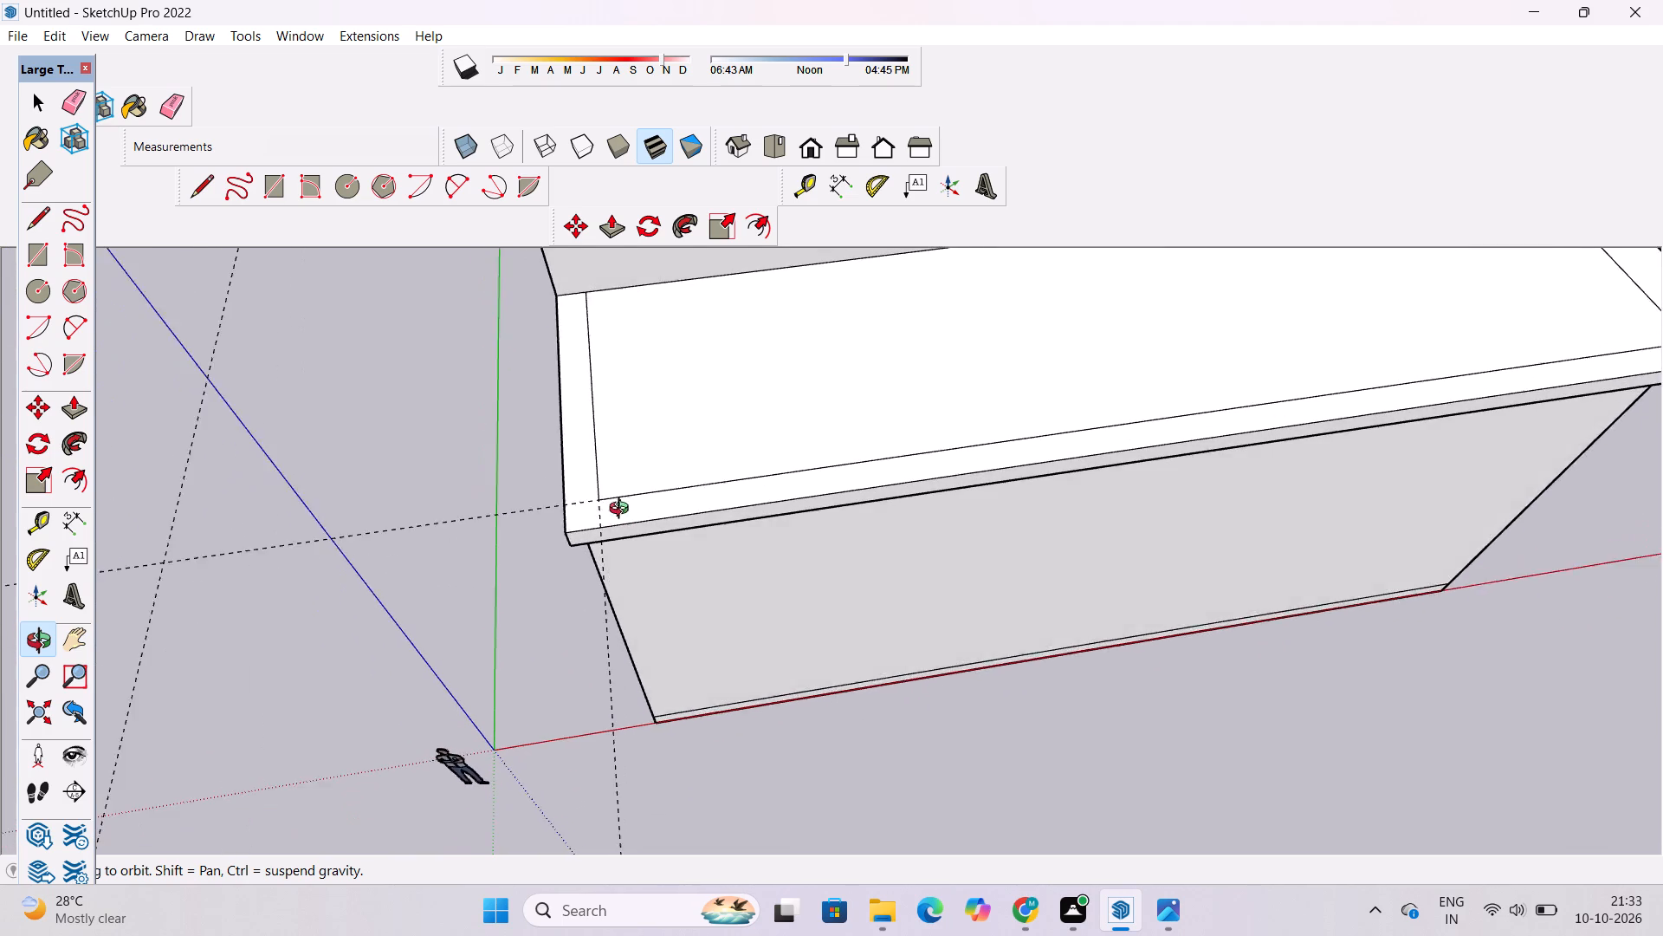
drag(623, 510, 620, 502)
key(e)
drag(547, 479, 545, 493)
drag(593, 608, 600, 621)
scroll(557, 585, down, 12)
scroll(1016, 563, up, 4)
drag(1020, 542, 1000, 577)
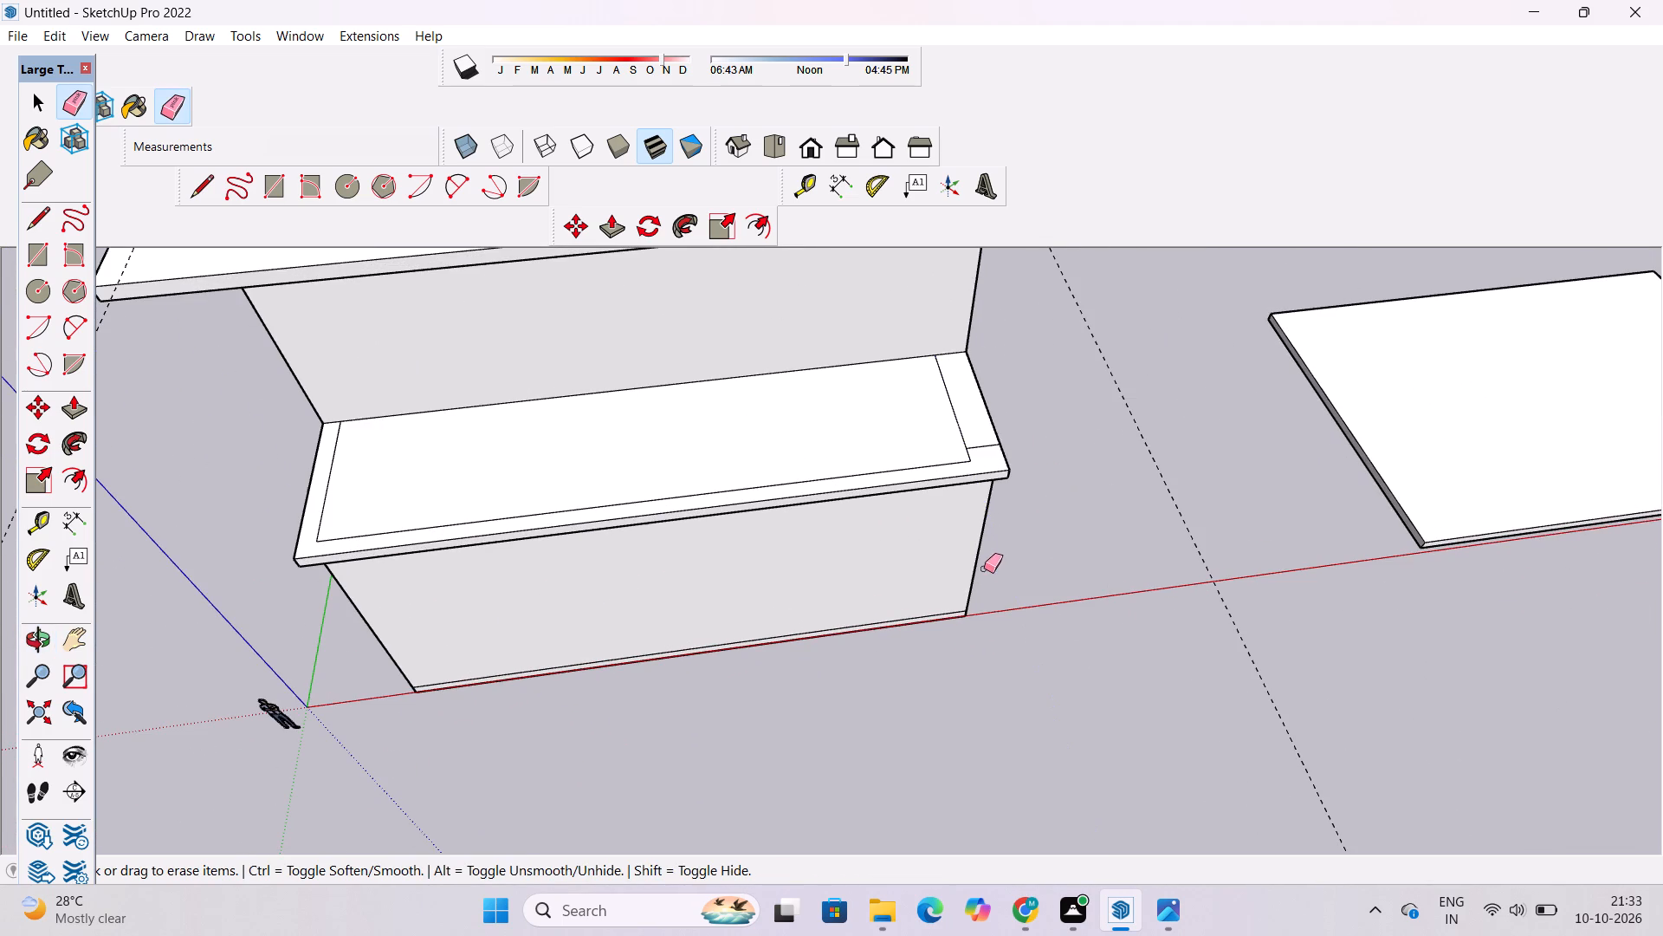
key(space)
Erase the leftover short piece of the old front line at the lowest slab's end farthest from the origin.
key(o)
scroll(983, 503, up, 3)
shift+drag(967, 477, 993, 529)
scroll(981, 510, up, 3)
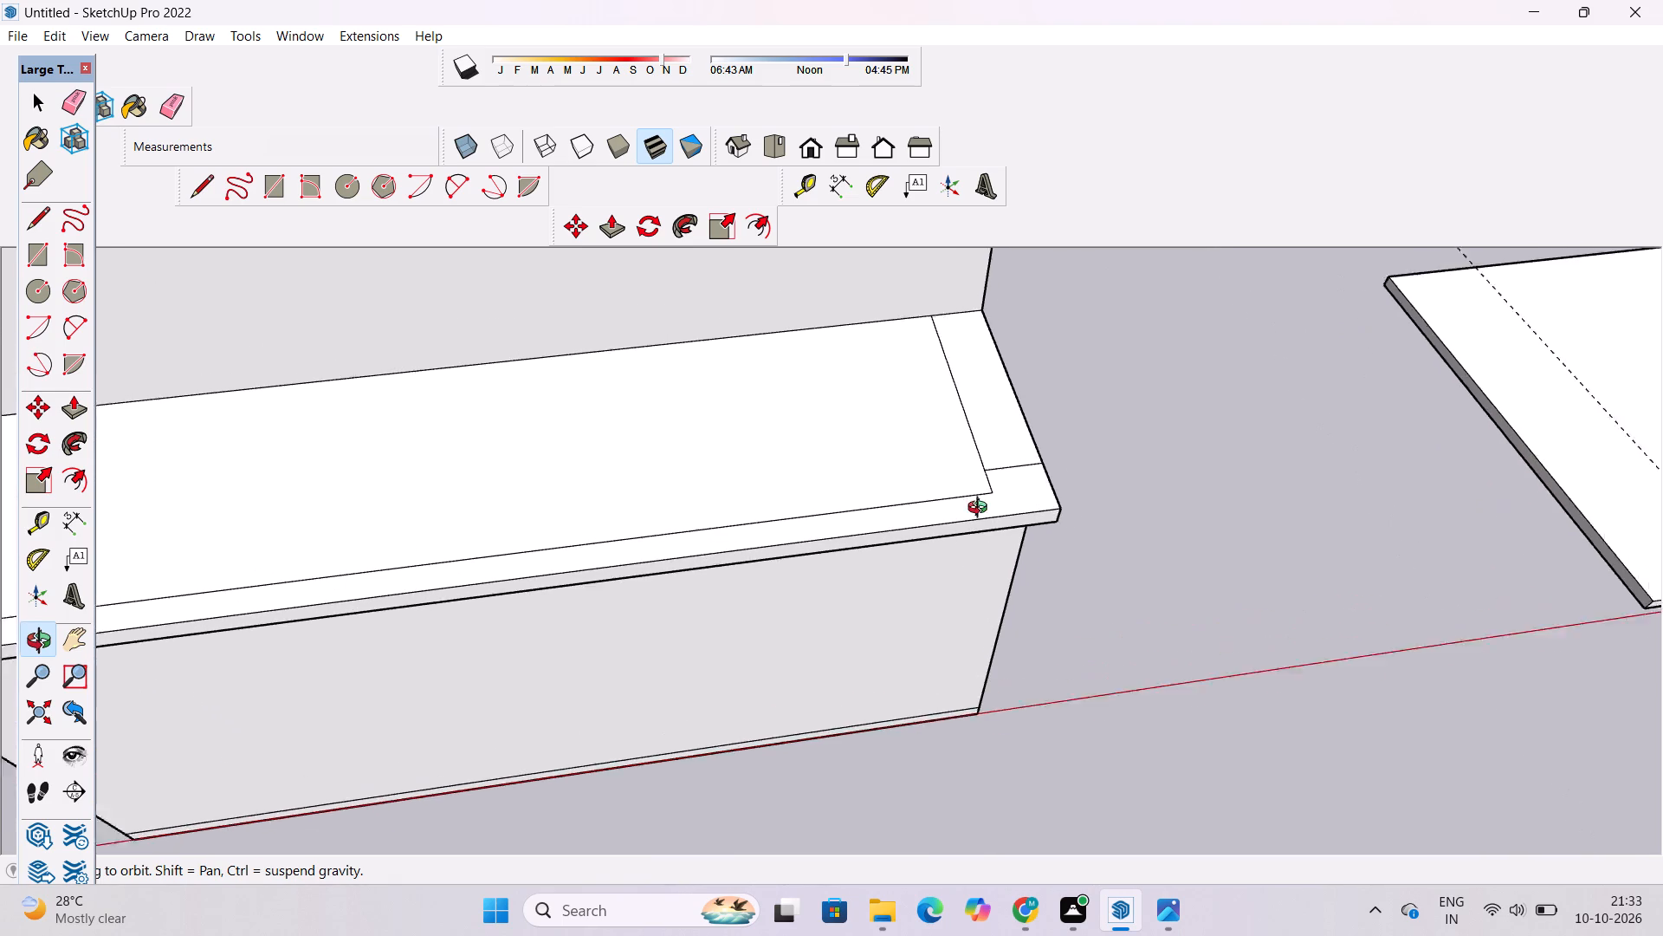
scroll(981, 510, up, 1)
shift+drag(980, 484, 1012, 516)
drag(1014, 520, 988, 483)
scroll(983, 462, down, 6)
shift+drag(983, 462, 1026, 474)
drag(1032, 475, 1039, 488)
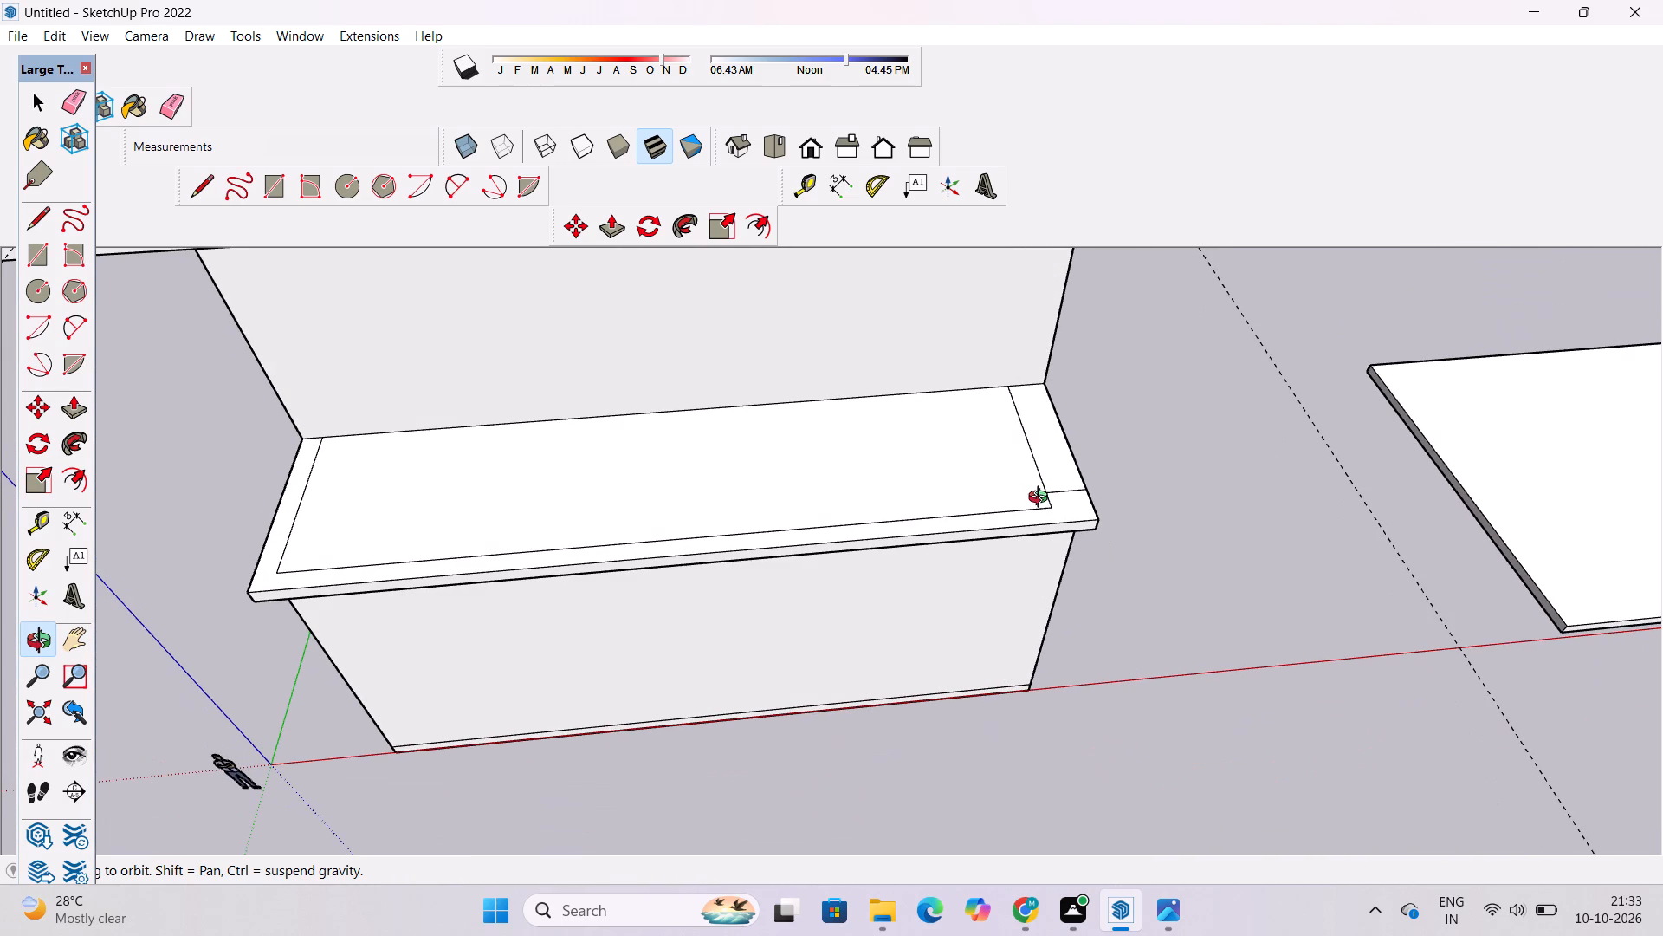
key(e)
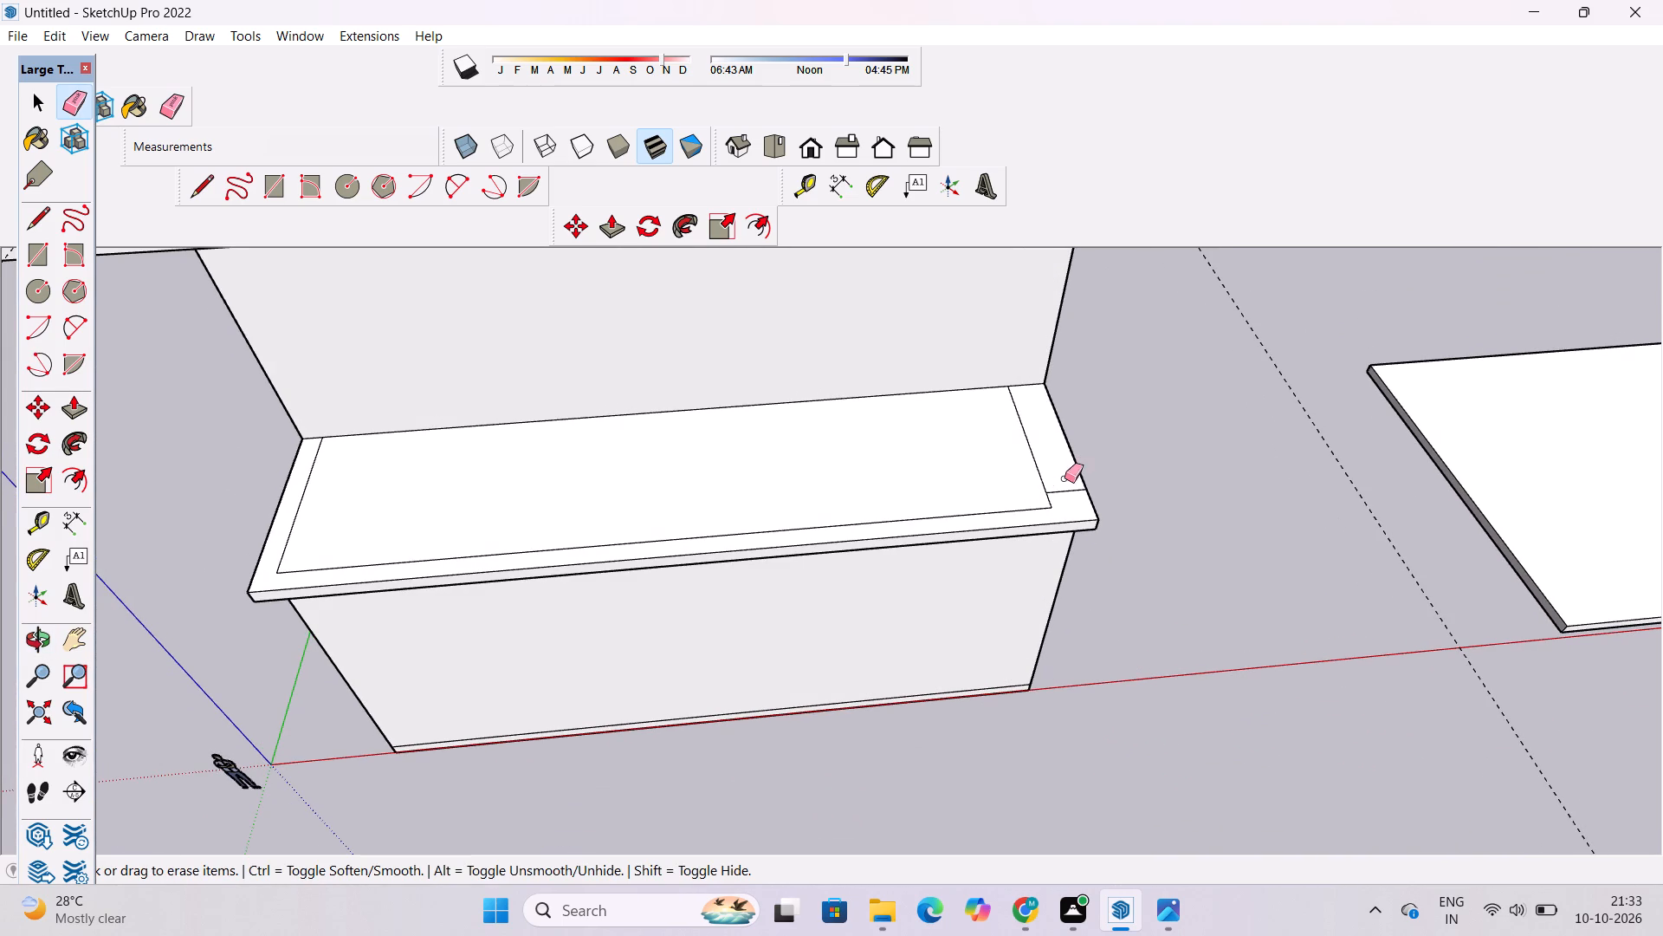
drag(1064, 478, 1067, 502)
key(space)
Examine the inset outline on the lowest slab against the slabs above it, from the front and above.
text(o)
scroll(1068, 503, down, 4)
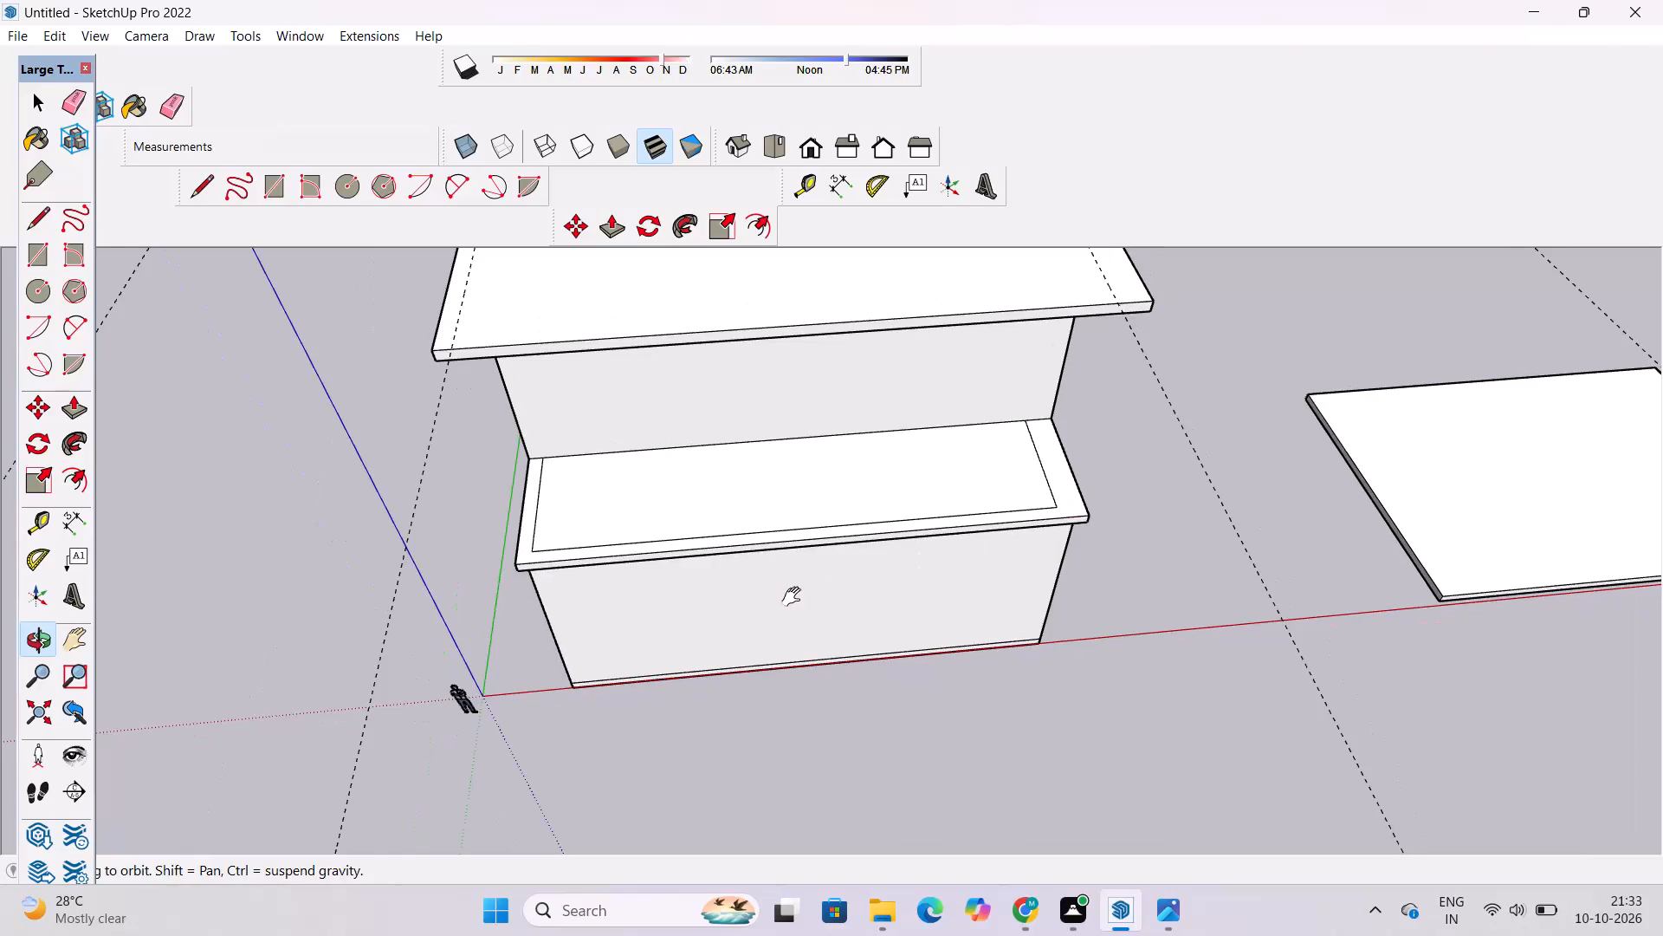
shift+drag(795, 597, 857, 584)
drag(858, 584, 858, 609)
scroll(842, 597, down, 2)
shift+drag(835, 584, 815, 546)
shift+drag(815, 545, 828, 587)
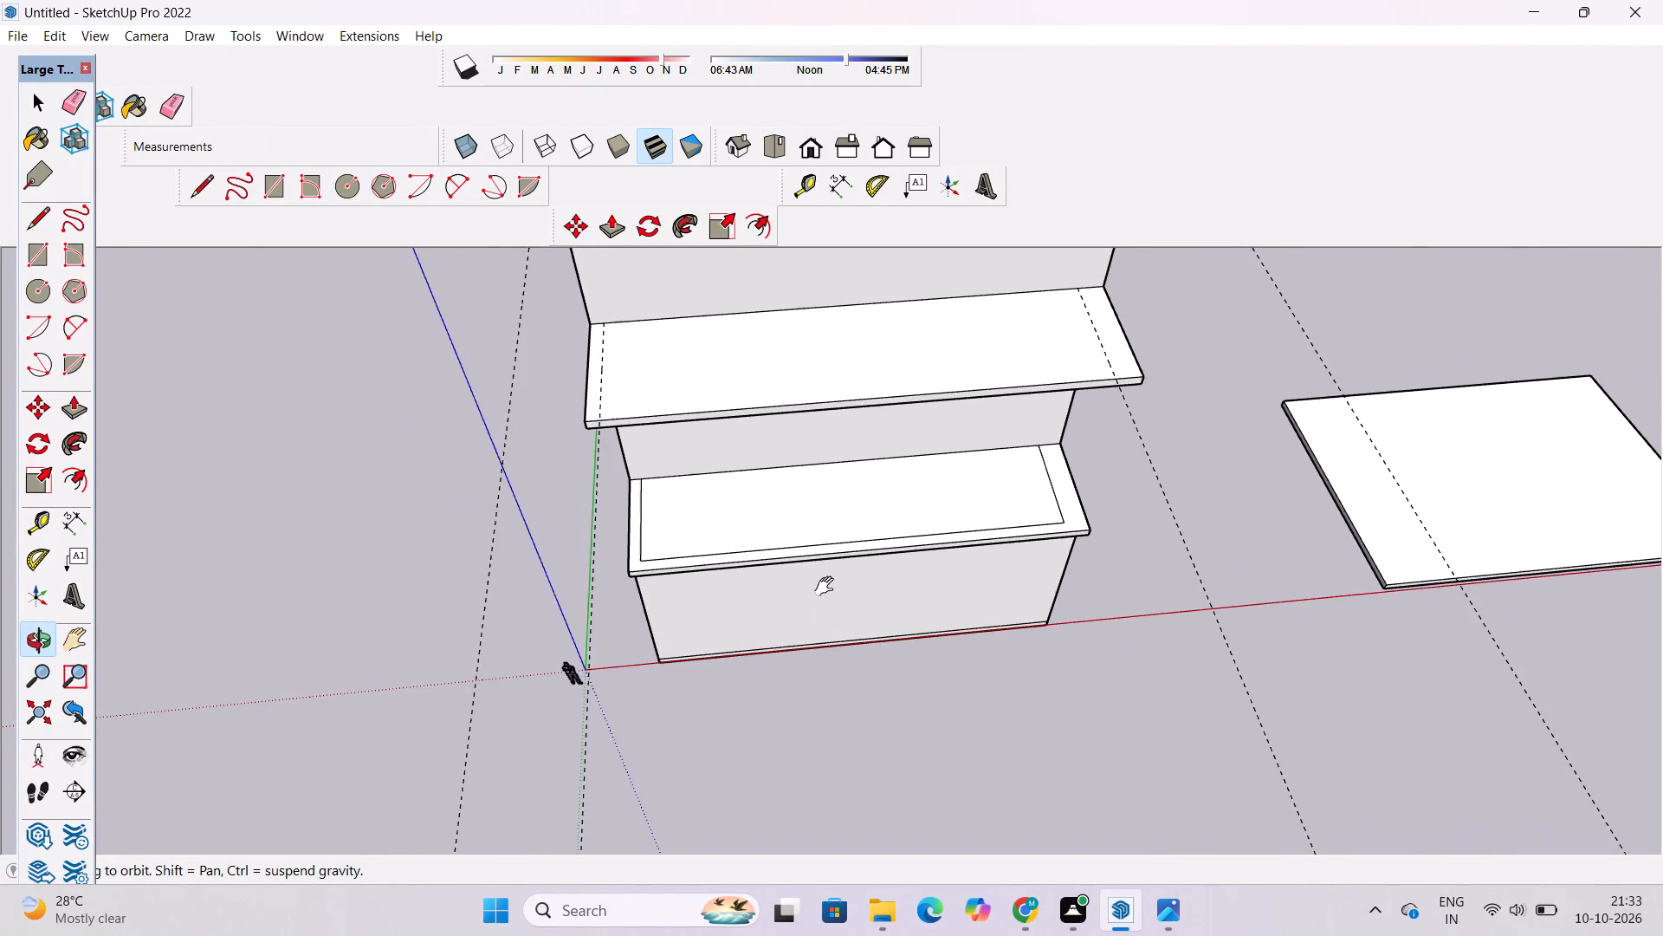
shift+drag(828, 587, 814, 490)
shift+drag(814, 488, 801, 513)
scroll(764, 566, up, 3)
shift+drag(761, 564, 740, 481)
drag(739, 478, 747, 493)
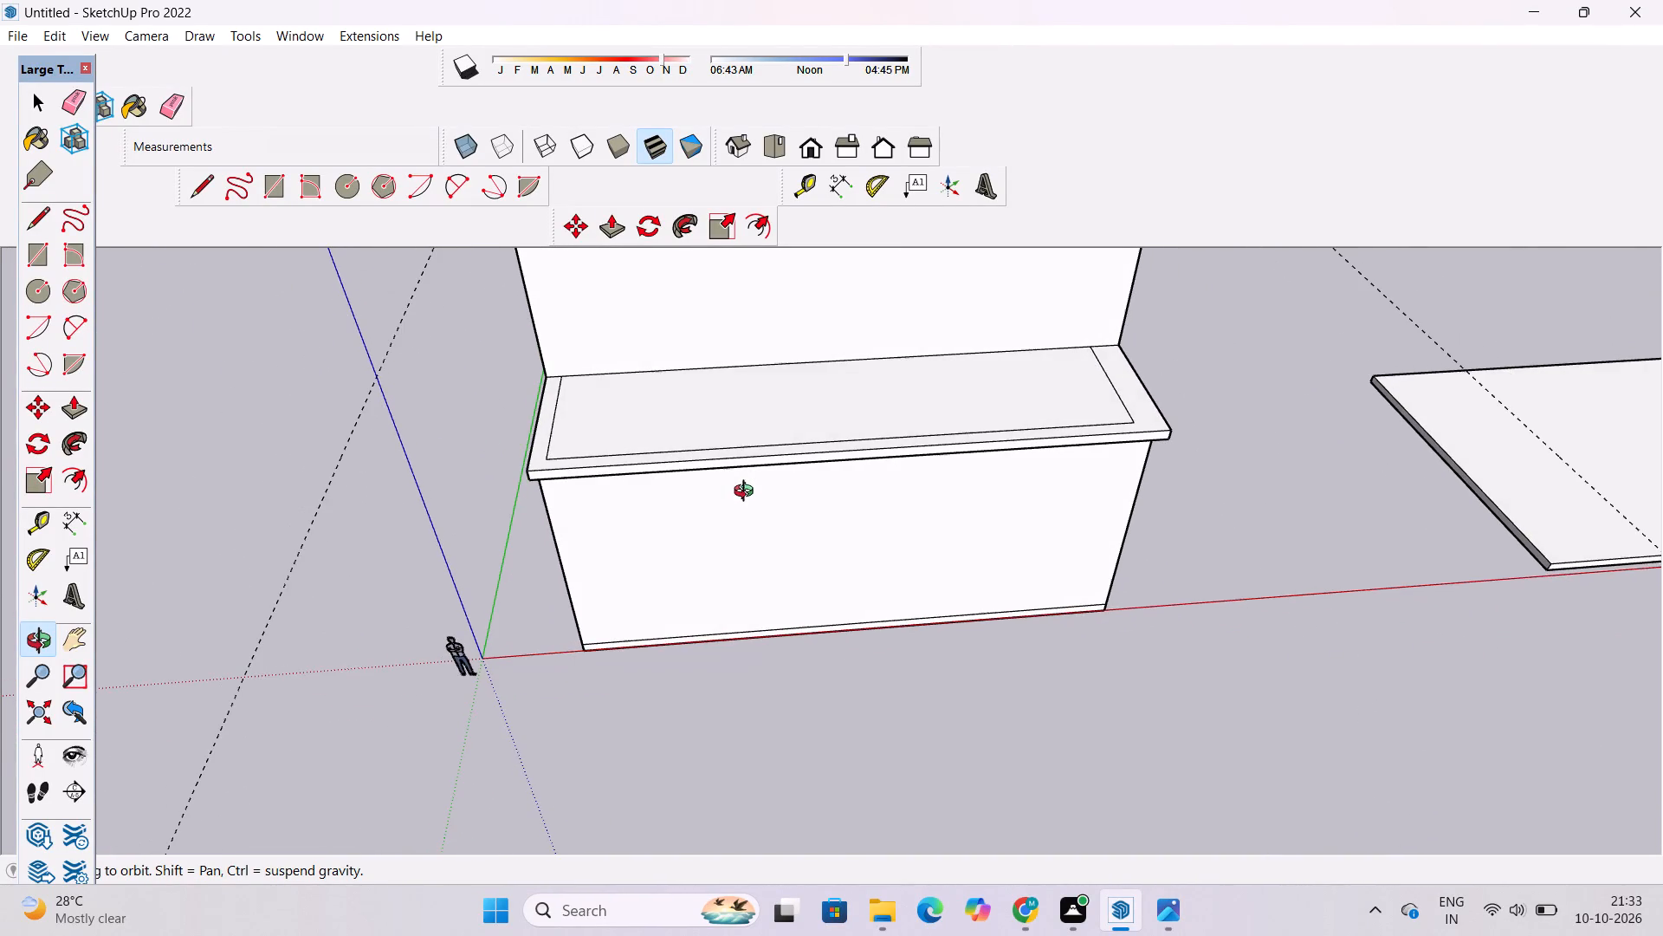
shift+drag(747, 493, 751, 509)
shift+scroll(751, 509, down, 3)
shift+drag(758, 493, 742, 559)
scroll(739, 551, down, 4)
shift+drag(735, 544, 696, 600)
scroll(677, 603, up, 2)
shift+drag(677, 603, 683, 625)
drag(683, 629, 643, 633)
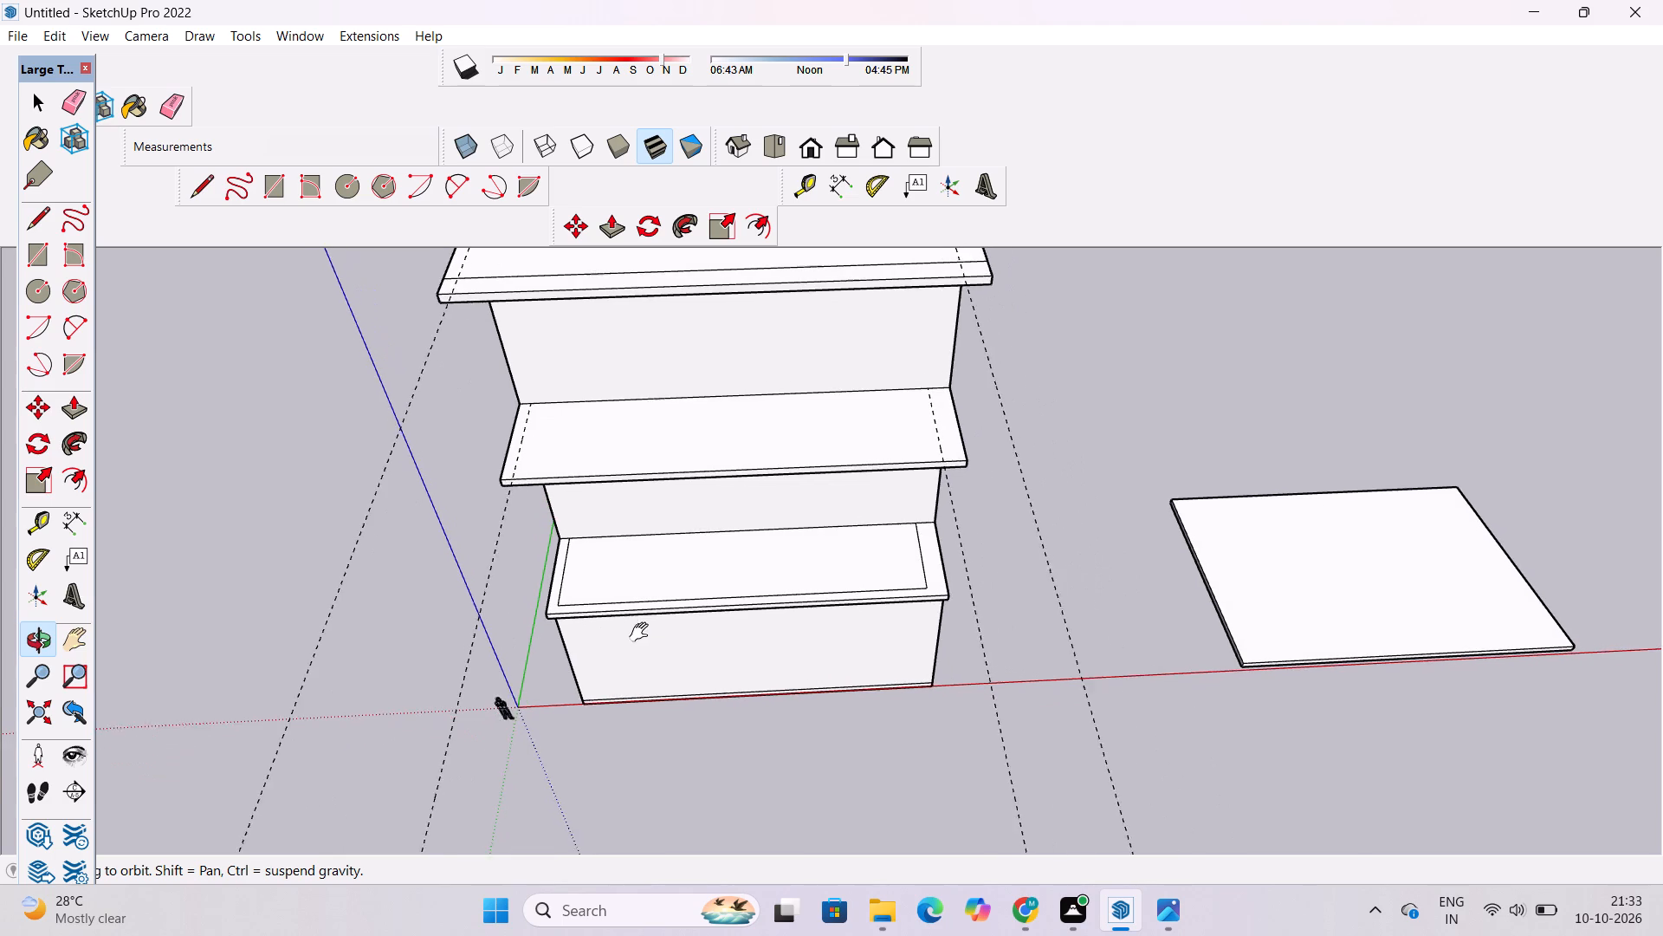
drag(643, 633, 637, 644)
Place a guide across the lowest slab 21' from its side edge nearest the origin.
key(t)
scroll(555, 577, up, 4)
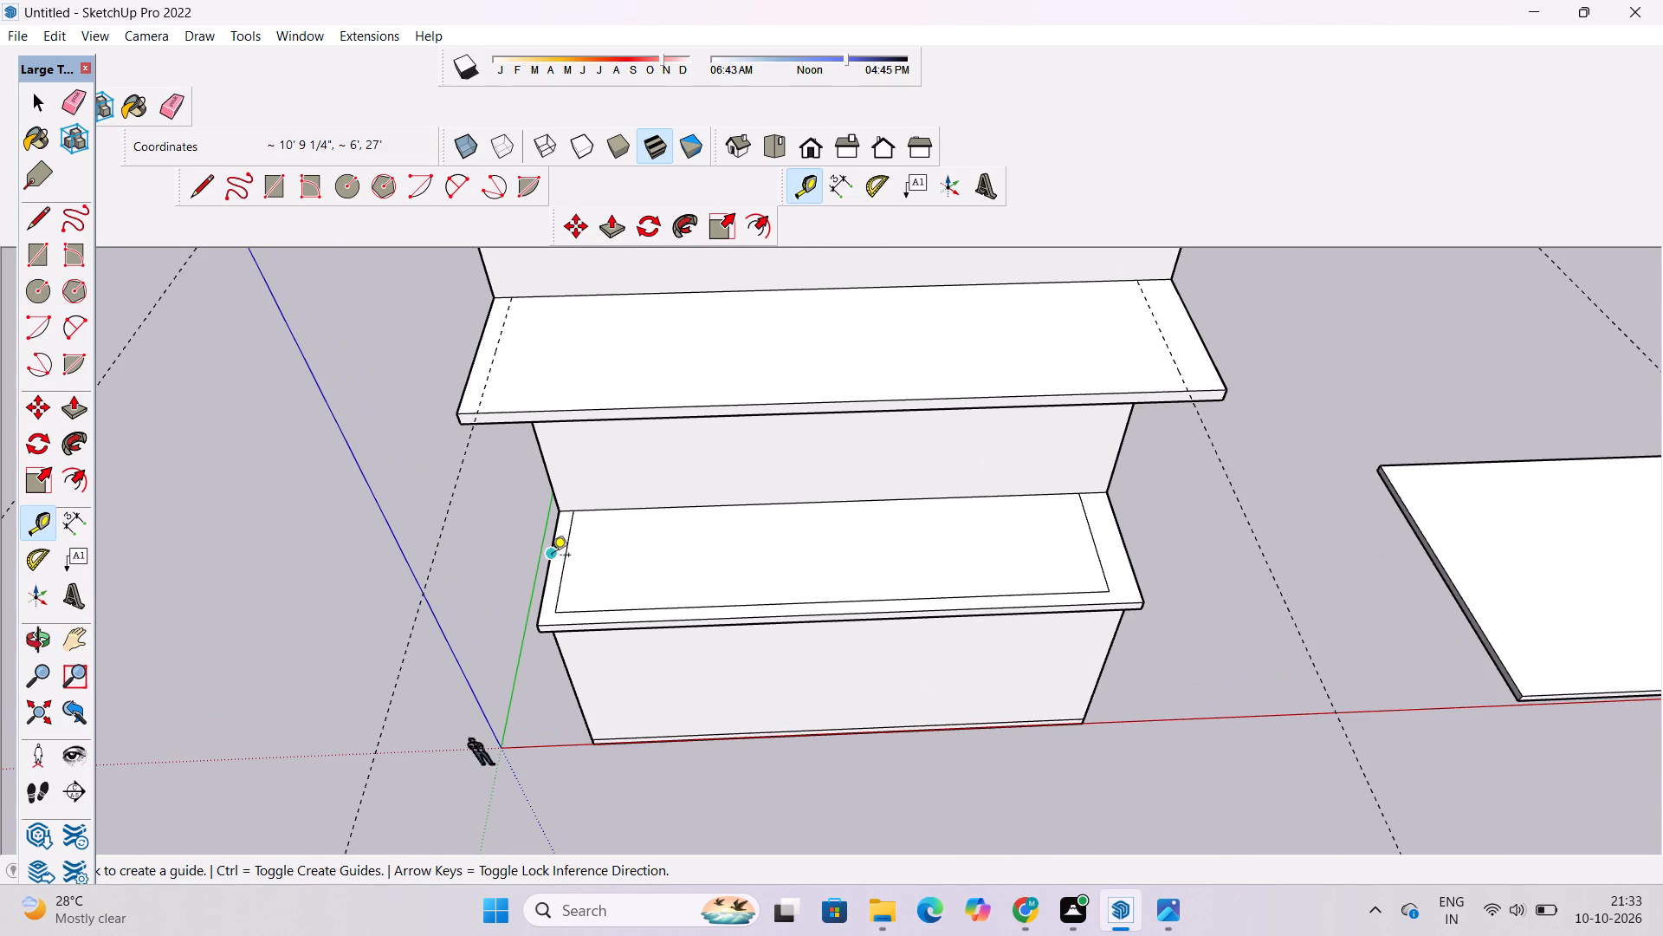
click(552, 556)
scroll(609, 556, down, 3)
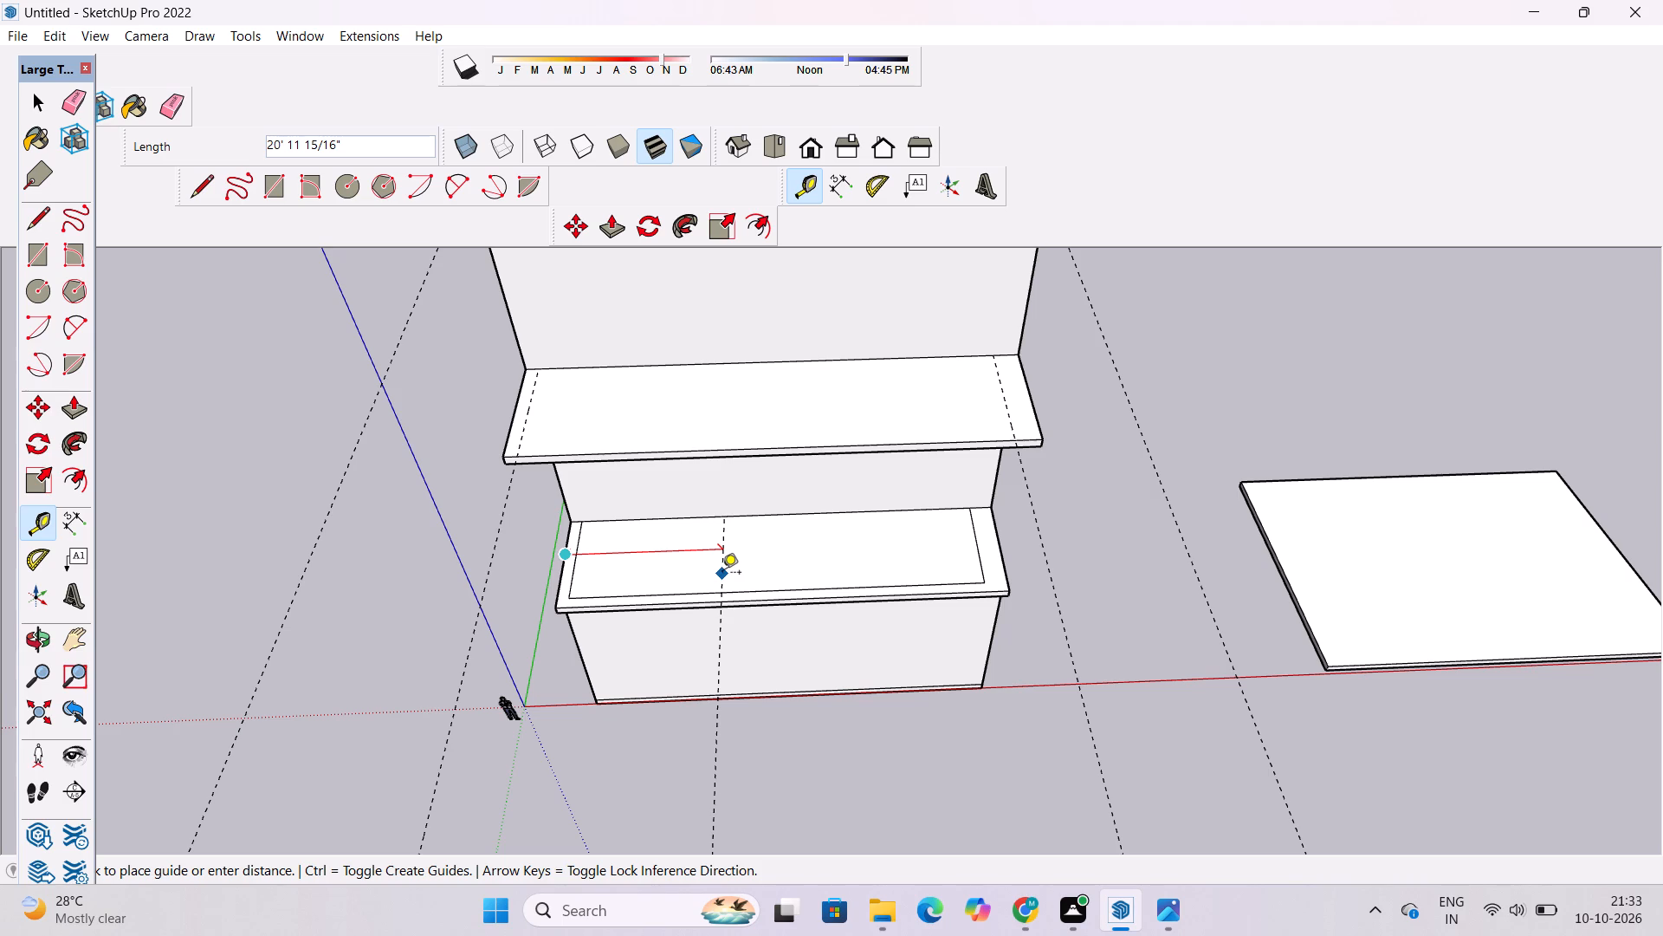
text(21')
key(Return)
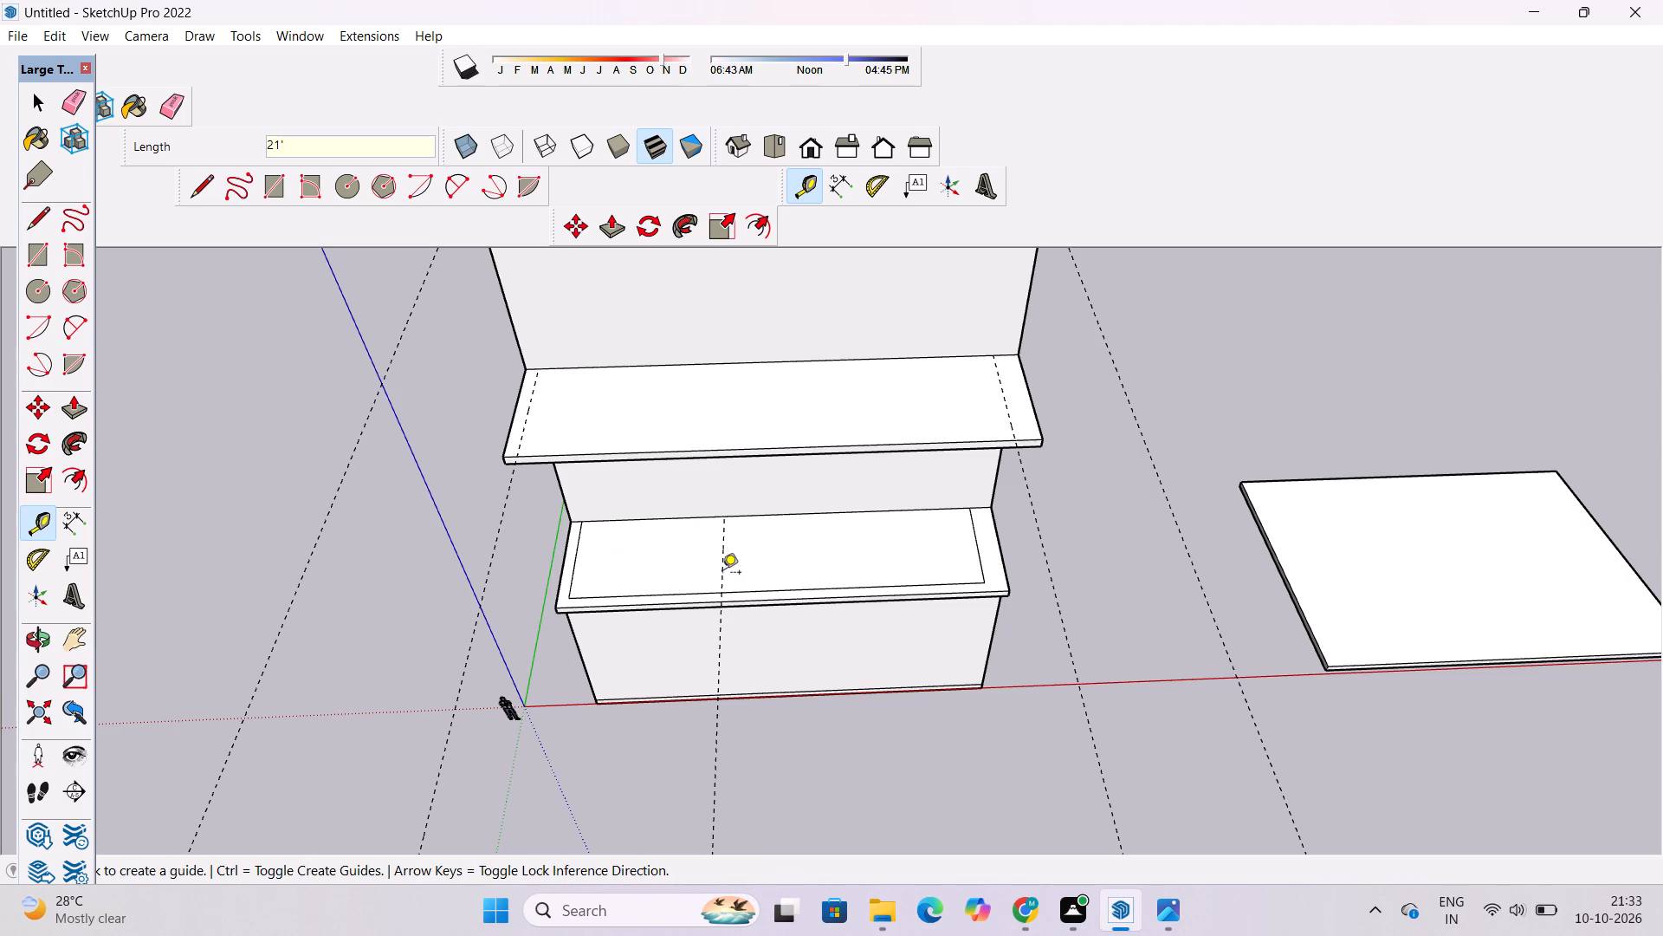
Measure from the lowest slab's side edge nearest the origin to the guide crossing the slab.
scroll(530, 366, down, 4)
scroll(531, 419, up, 1)
scroll(523, 454, down, 4)
scroll(509, 426, up, 5)
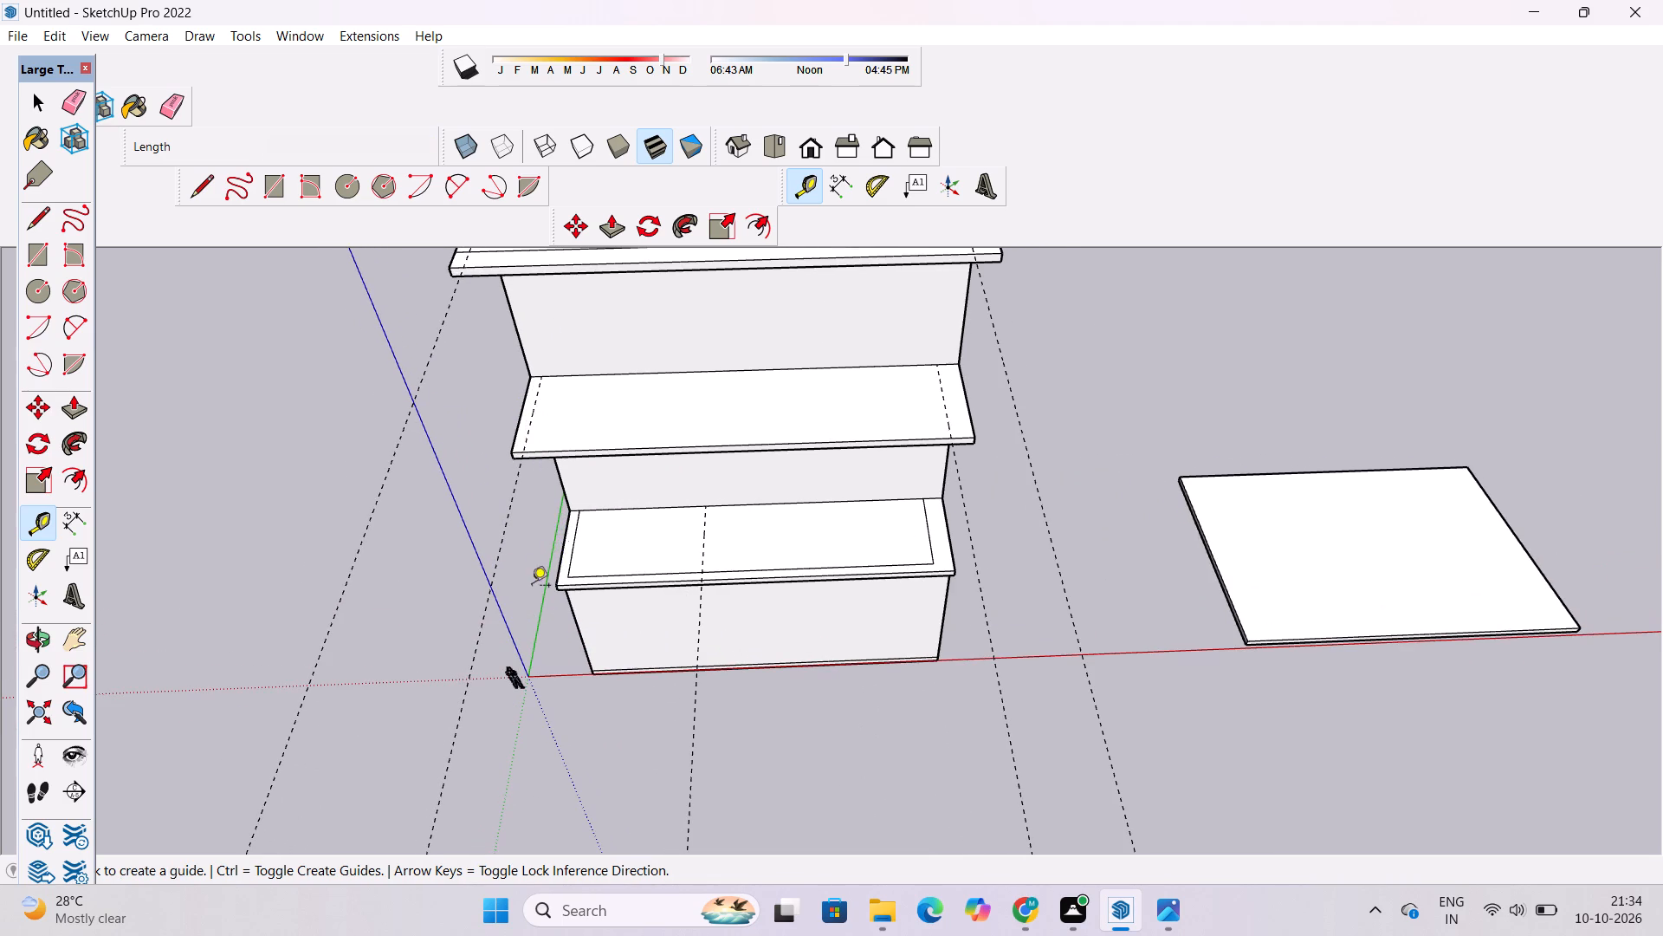
click(563, 541)
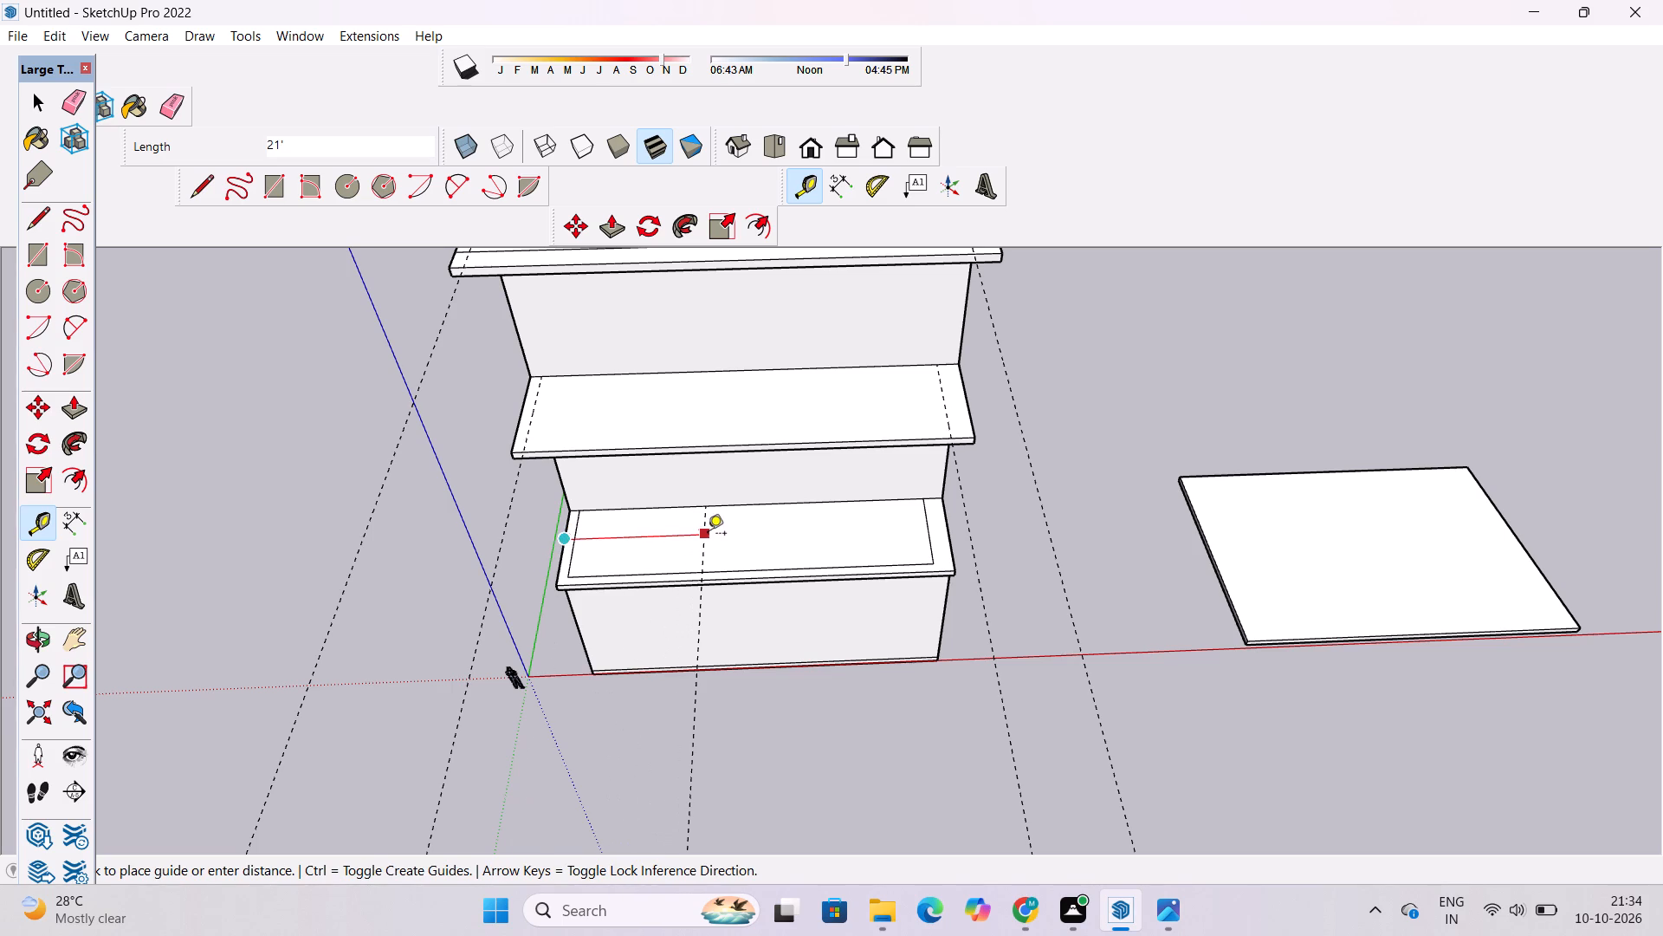
click(709, 535)
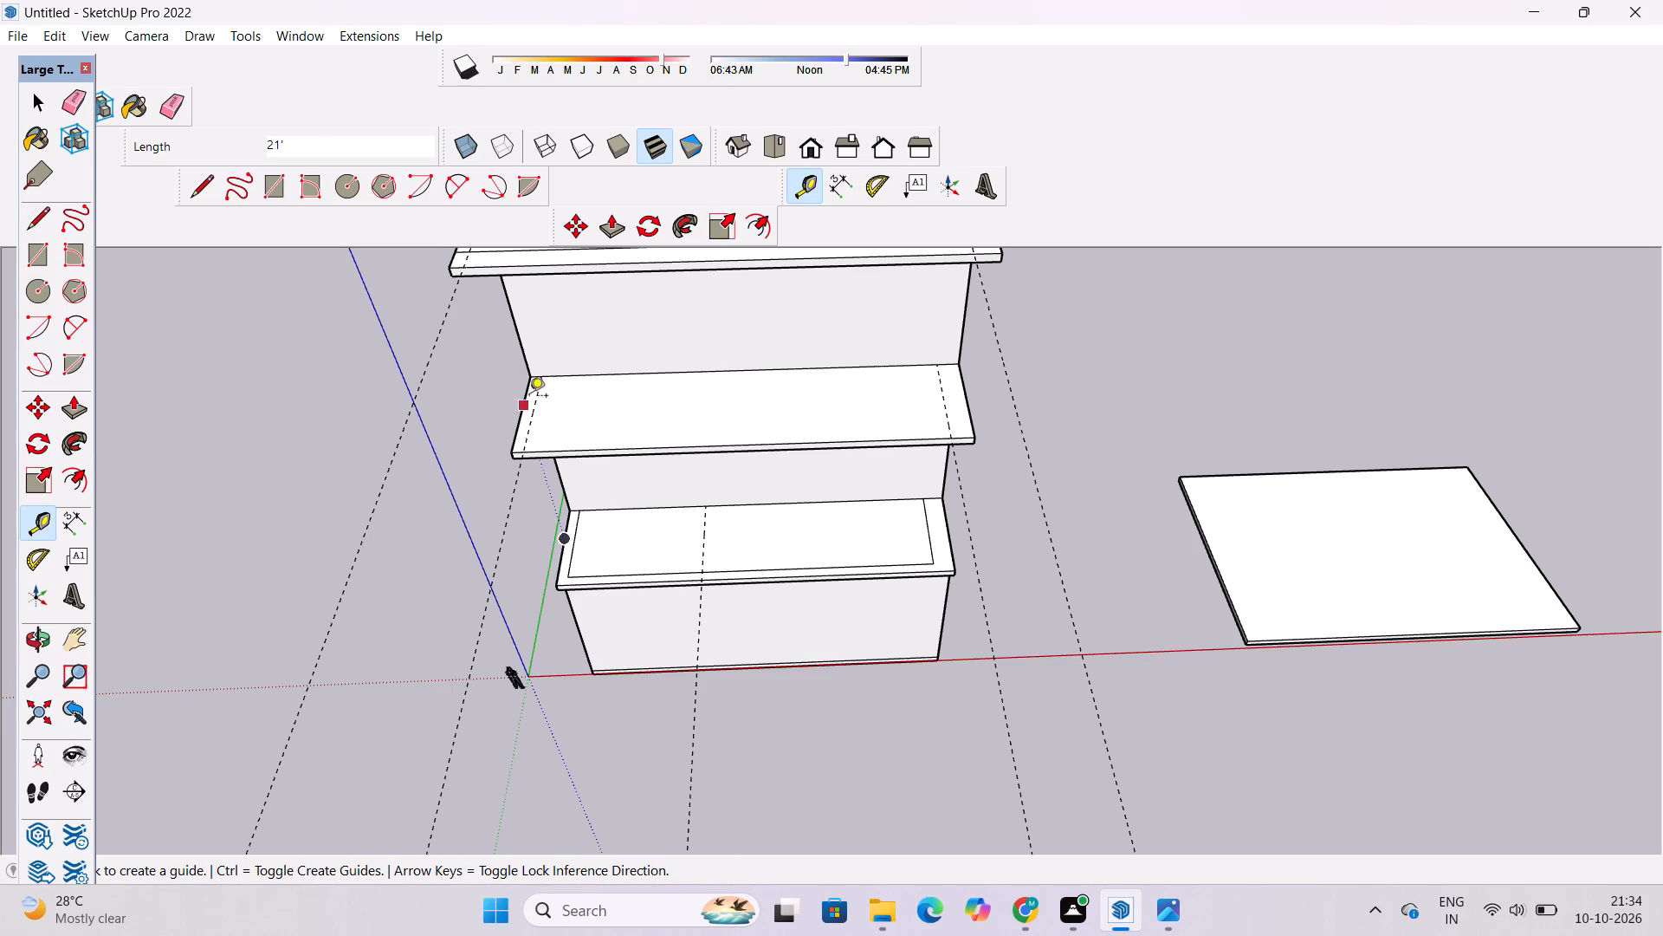
Place a guide across the middle slab 21' from its side edge nearest the origin.
click(521, 408)
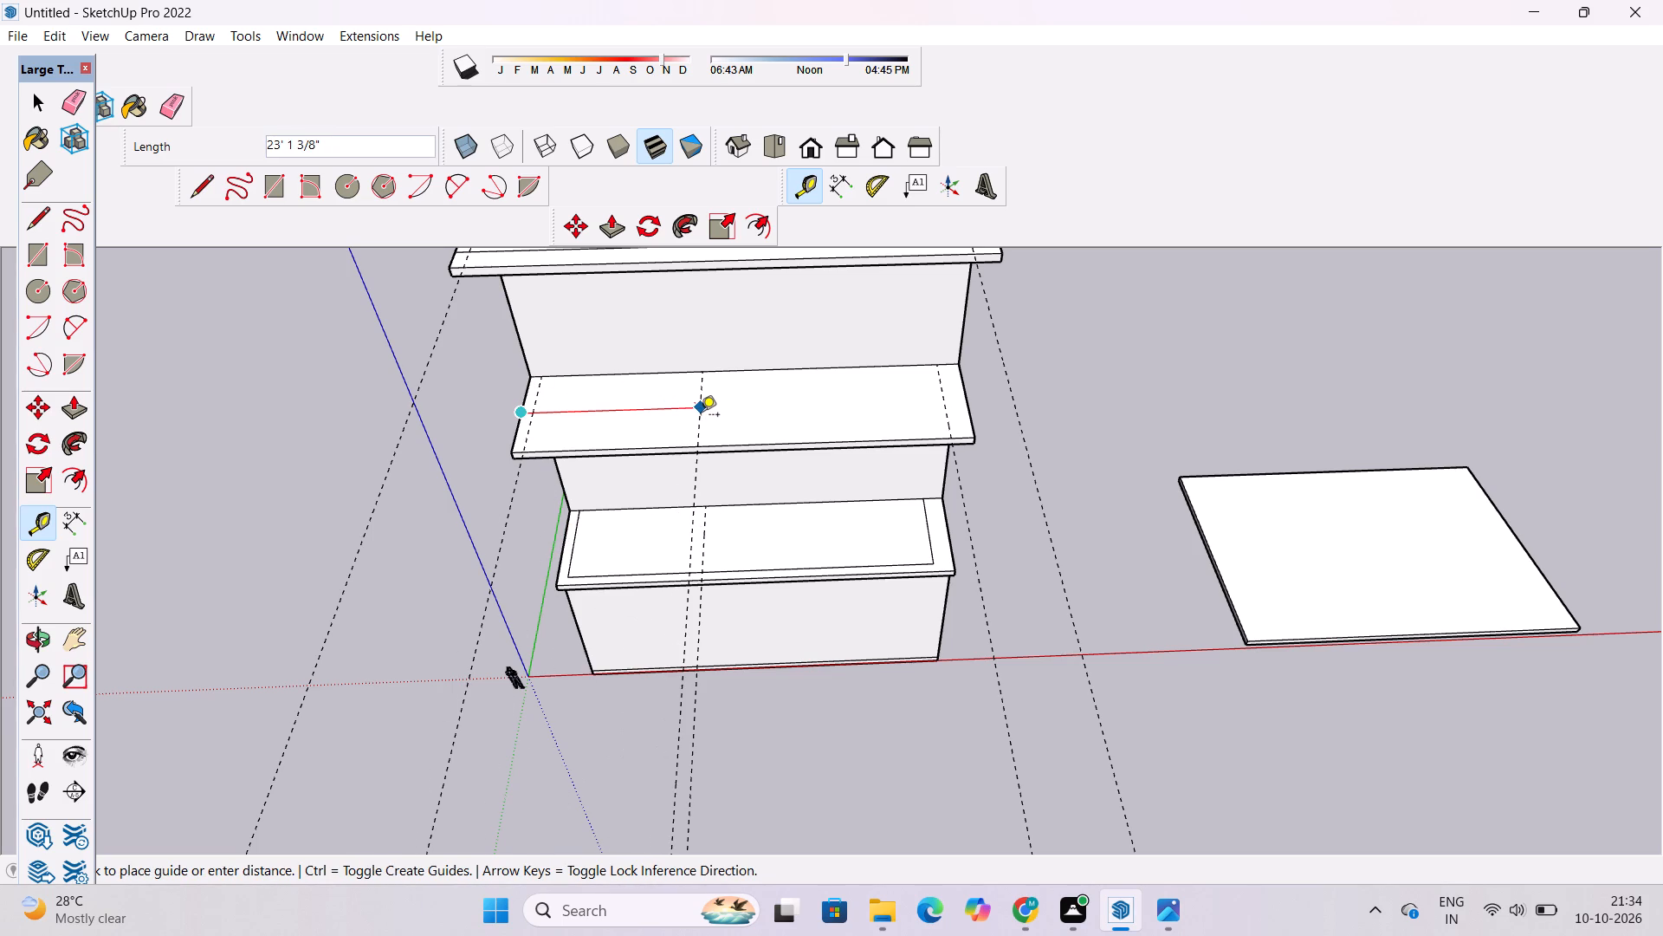
text(21)
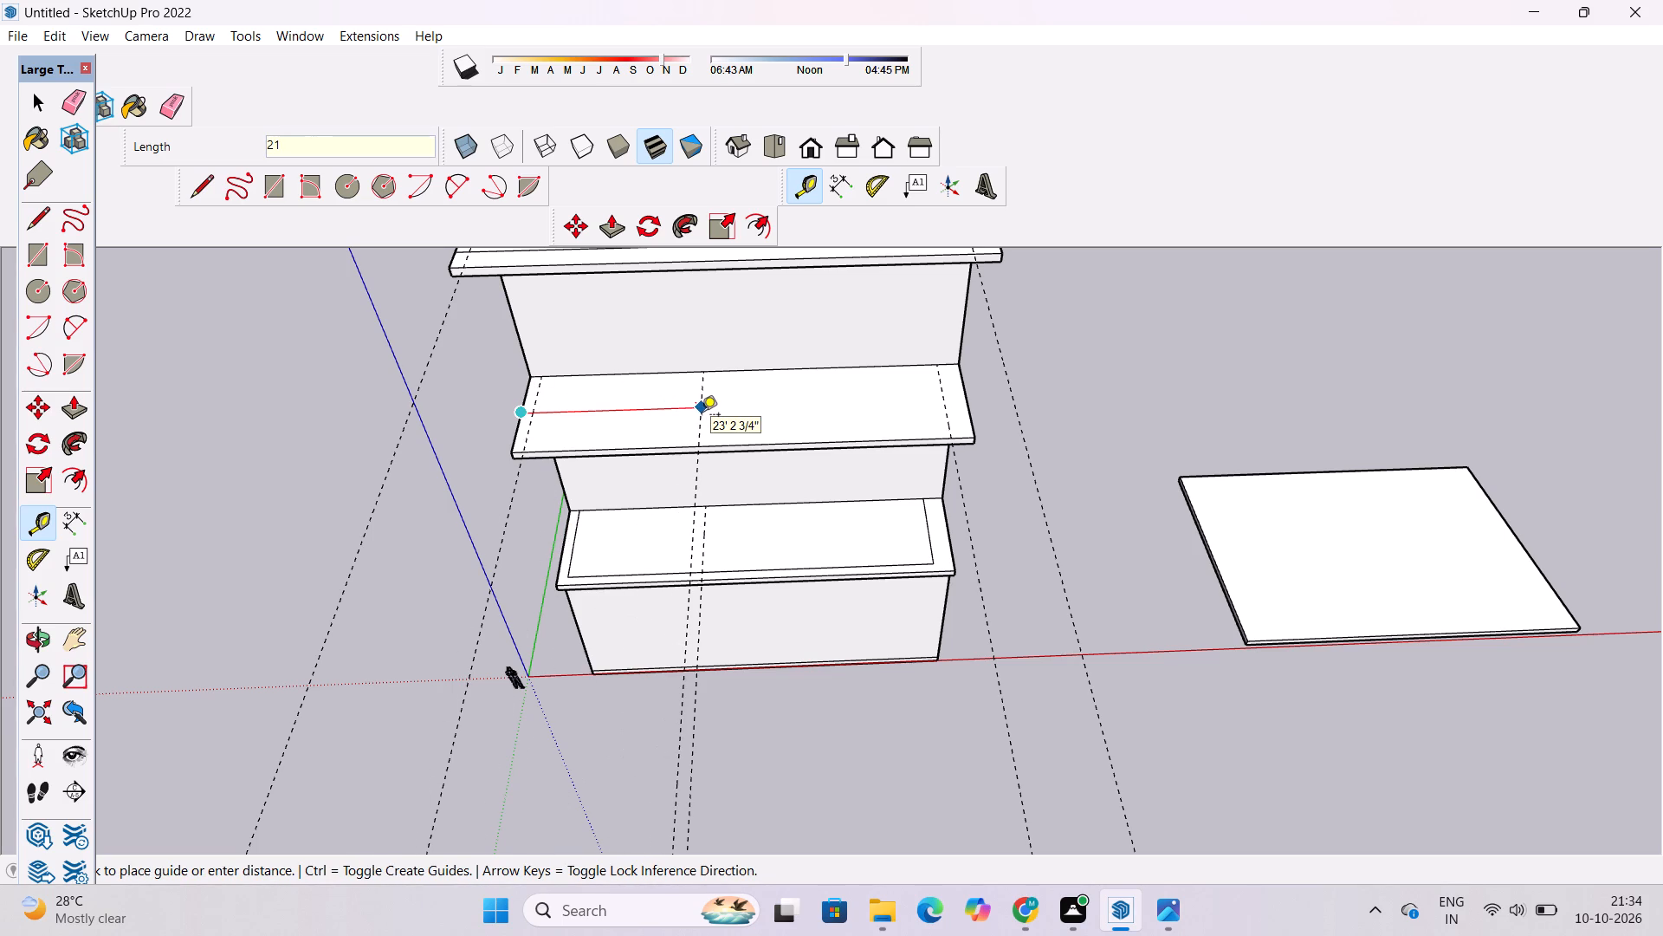
key(apostrophe)
key(Return)
scroll(668, 390, down, 7)
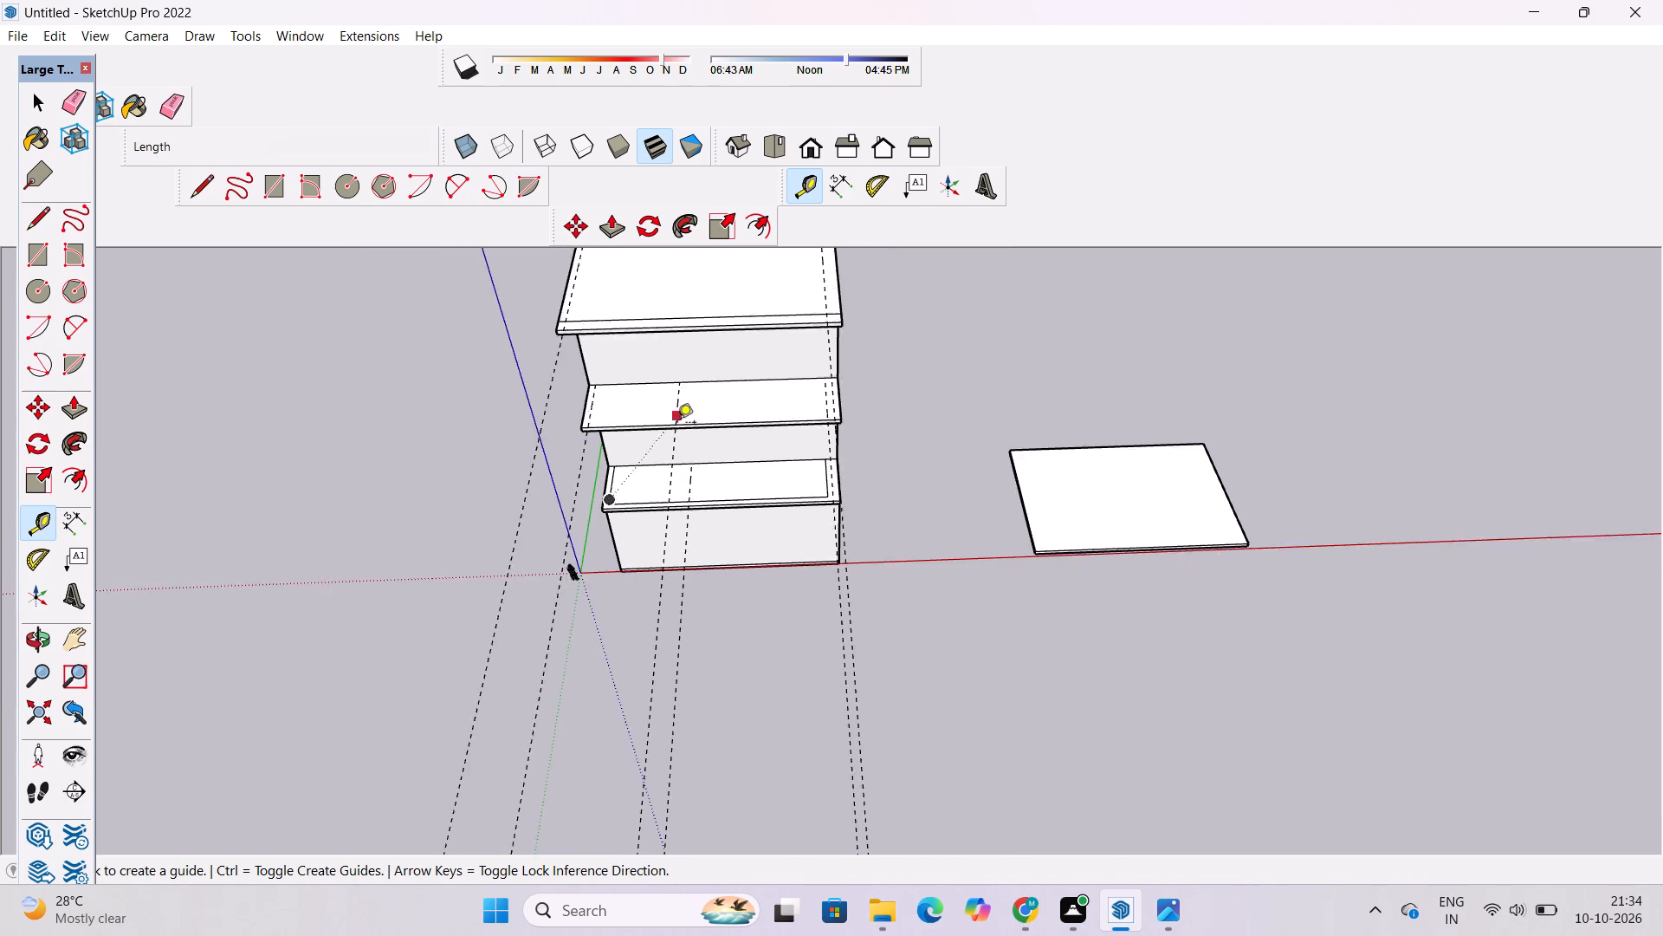
scroll(677, 424, down, 5)
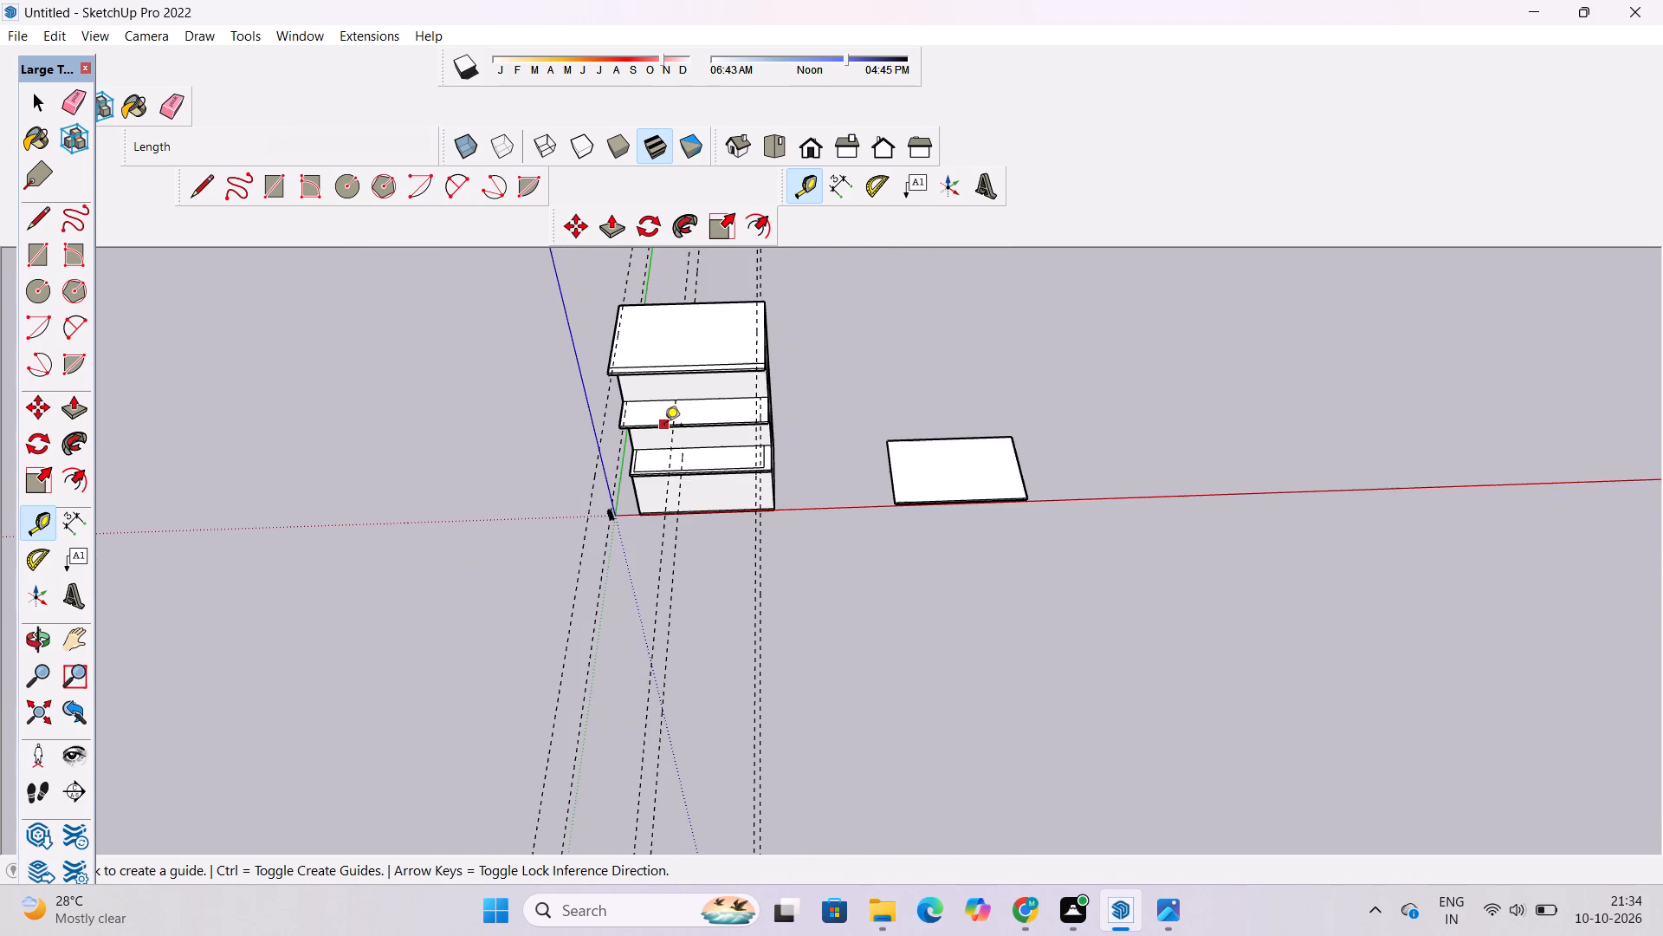
Place a guide across the top slab 21' from its side edge nearest the origin.
scroll(657, 432, down, 7)
scroll(624, 436, up, 7)
scroll(624, 404, up, 14)
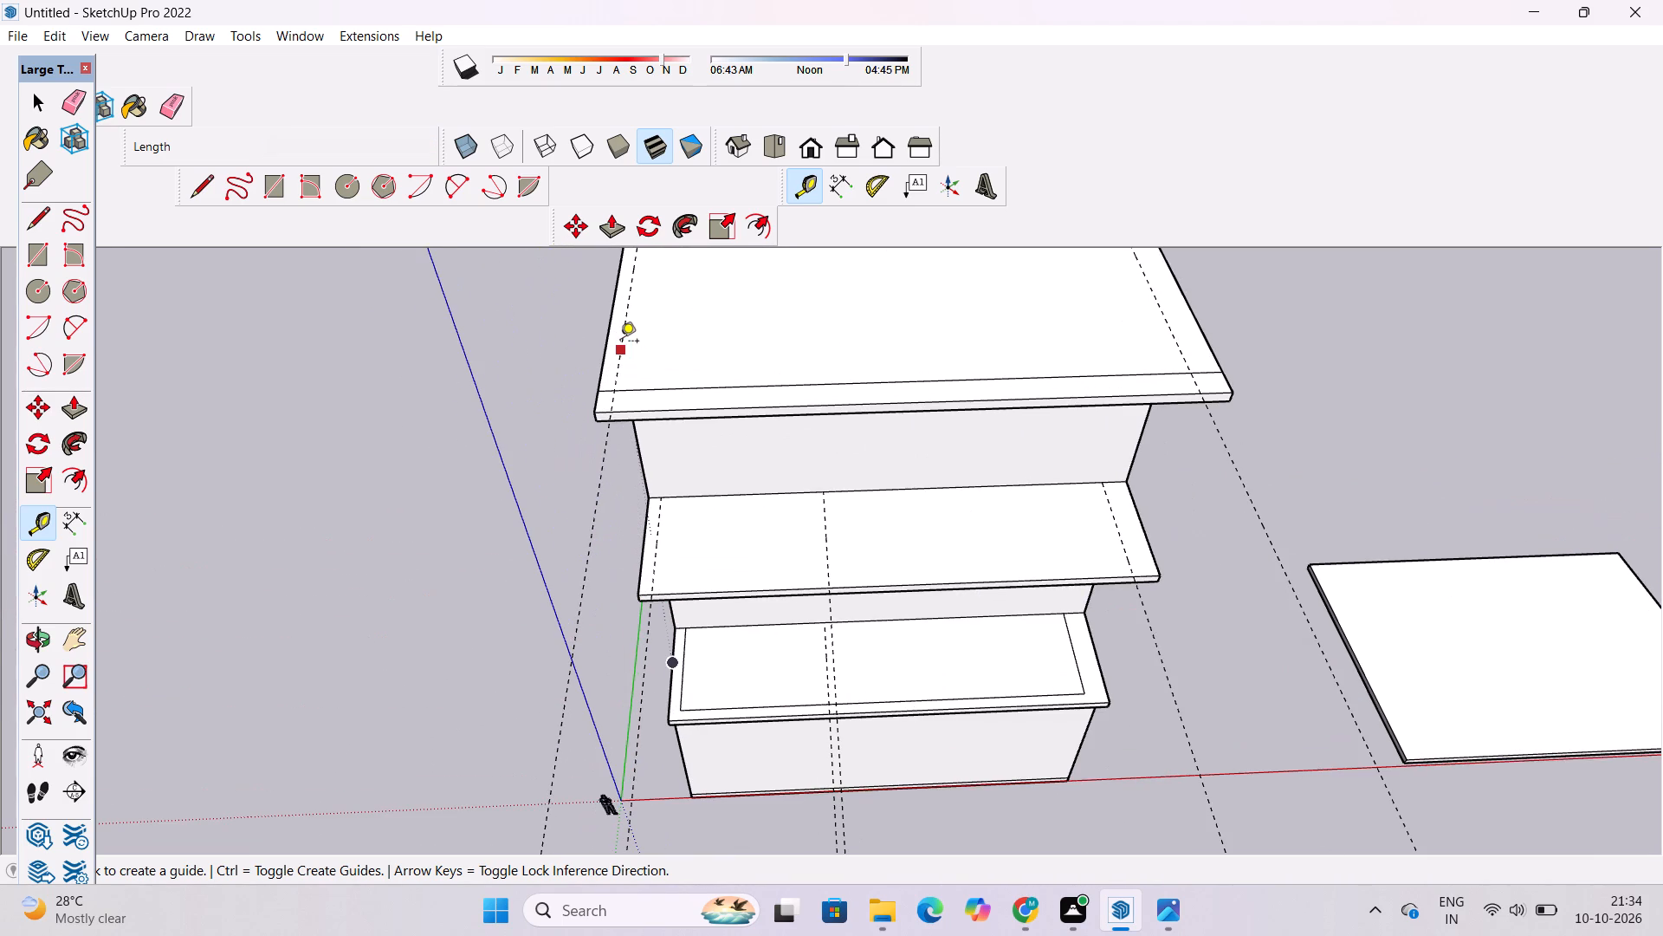
click(620, 347)
key(space)
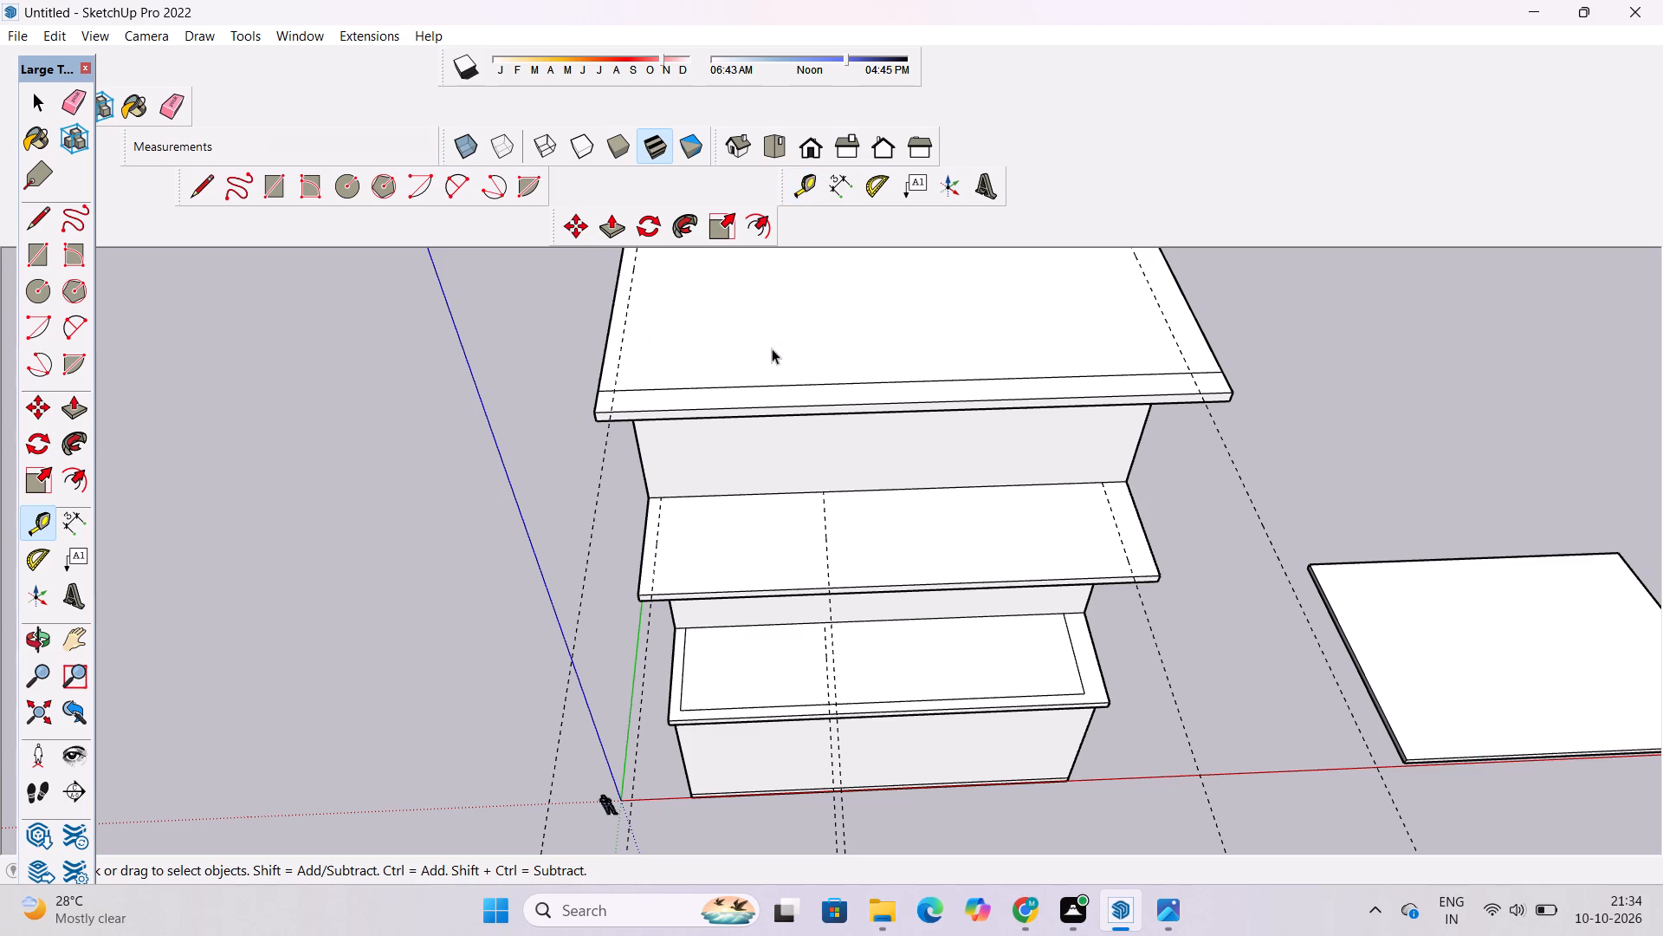
text(t)
click(605, 341)
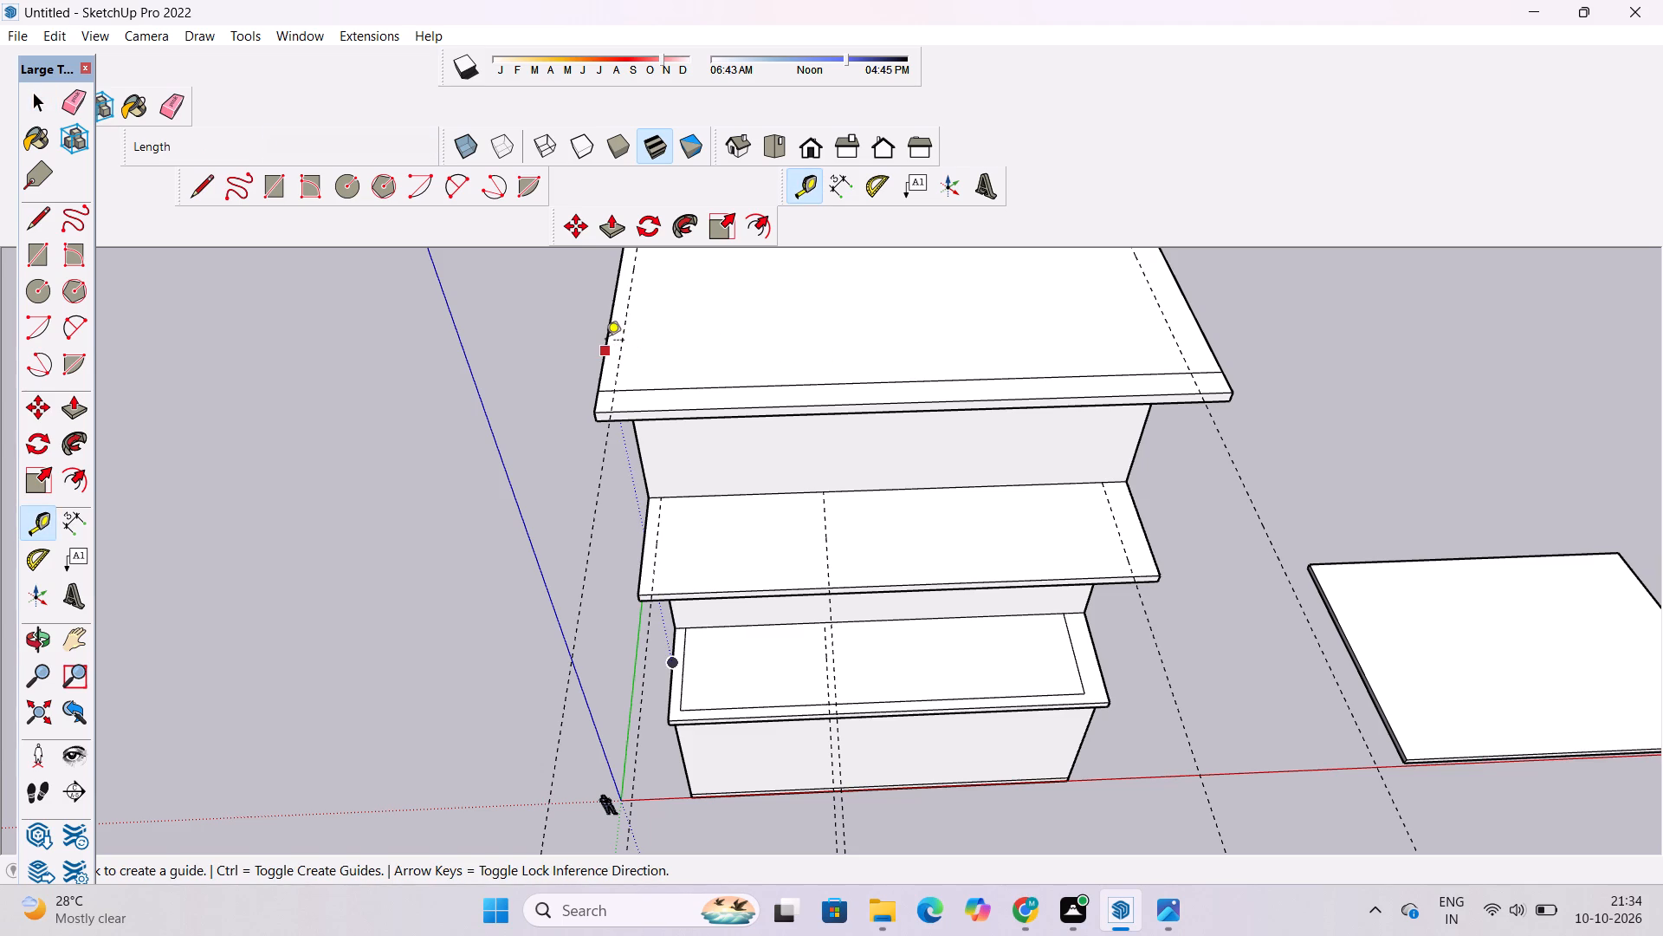
key(space)
key(t)
scroll(597, 491, down, 3)
scroll(601, 332, up, 8)
click(621, 363)
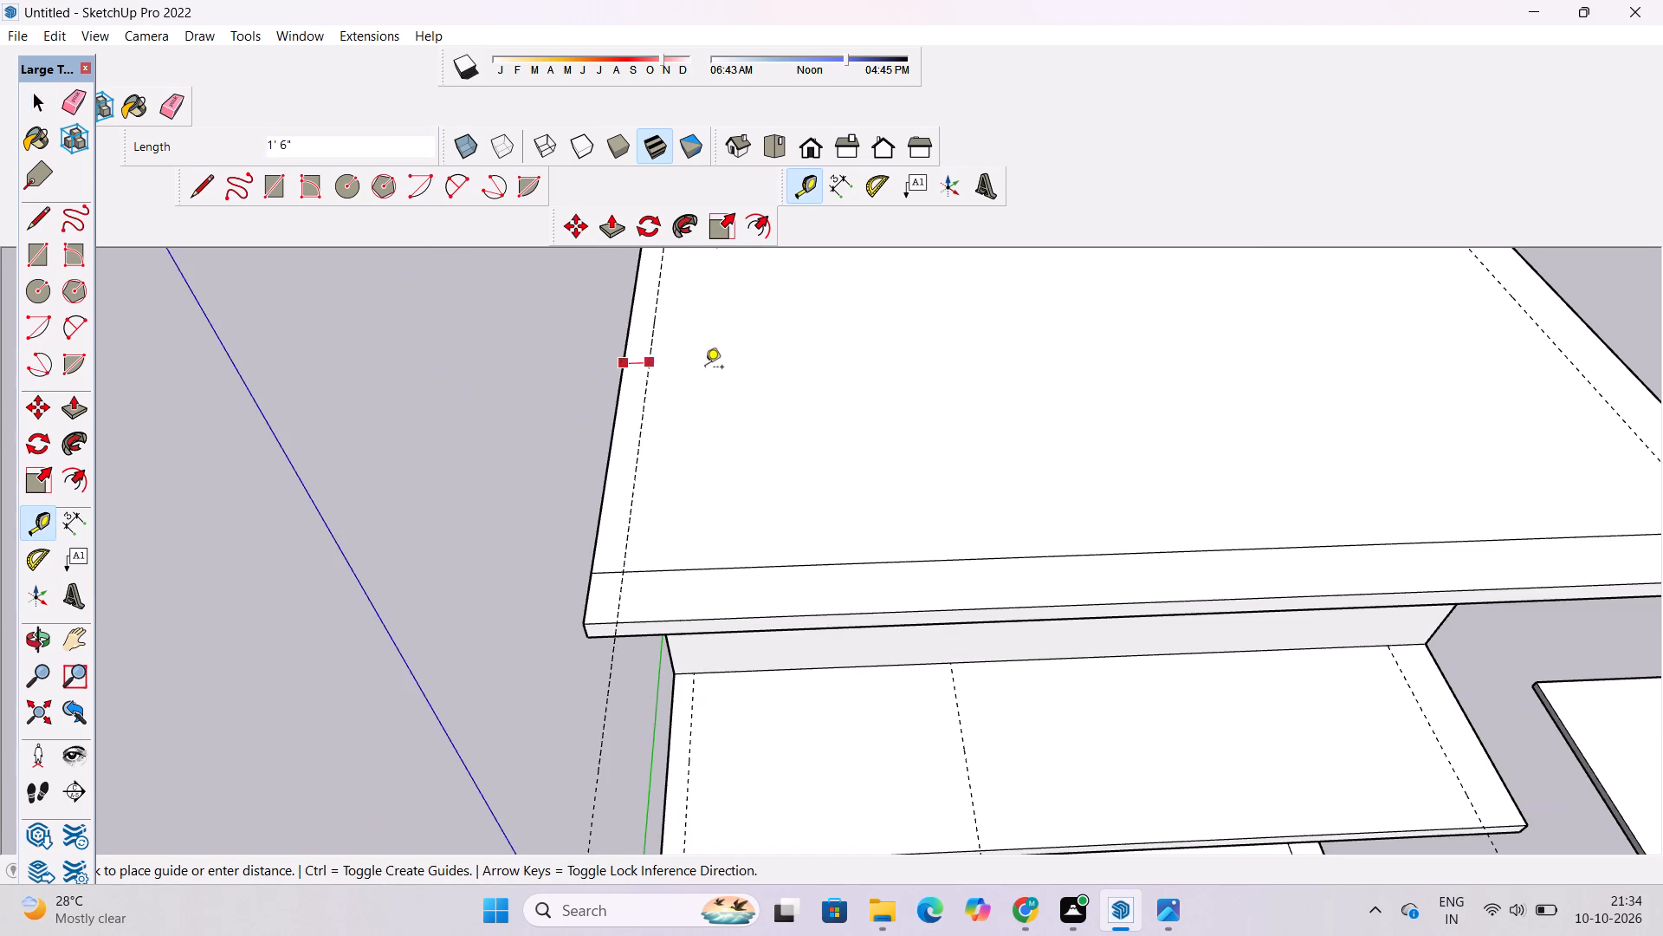
scroll(711, 368, down, 5)
text(21')
key(Return)
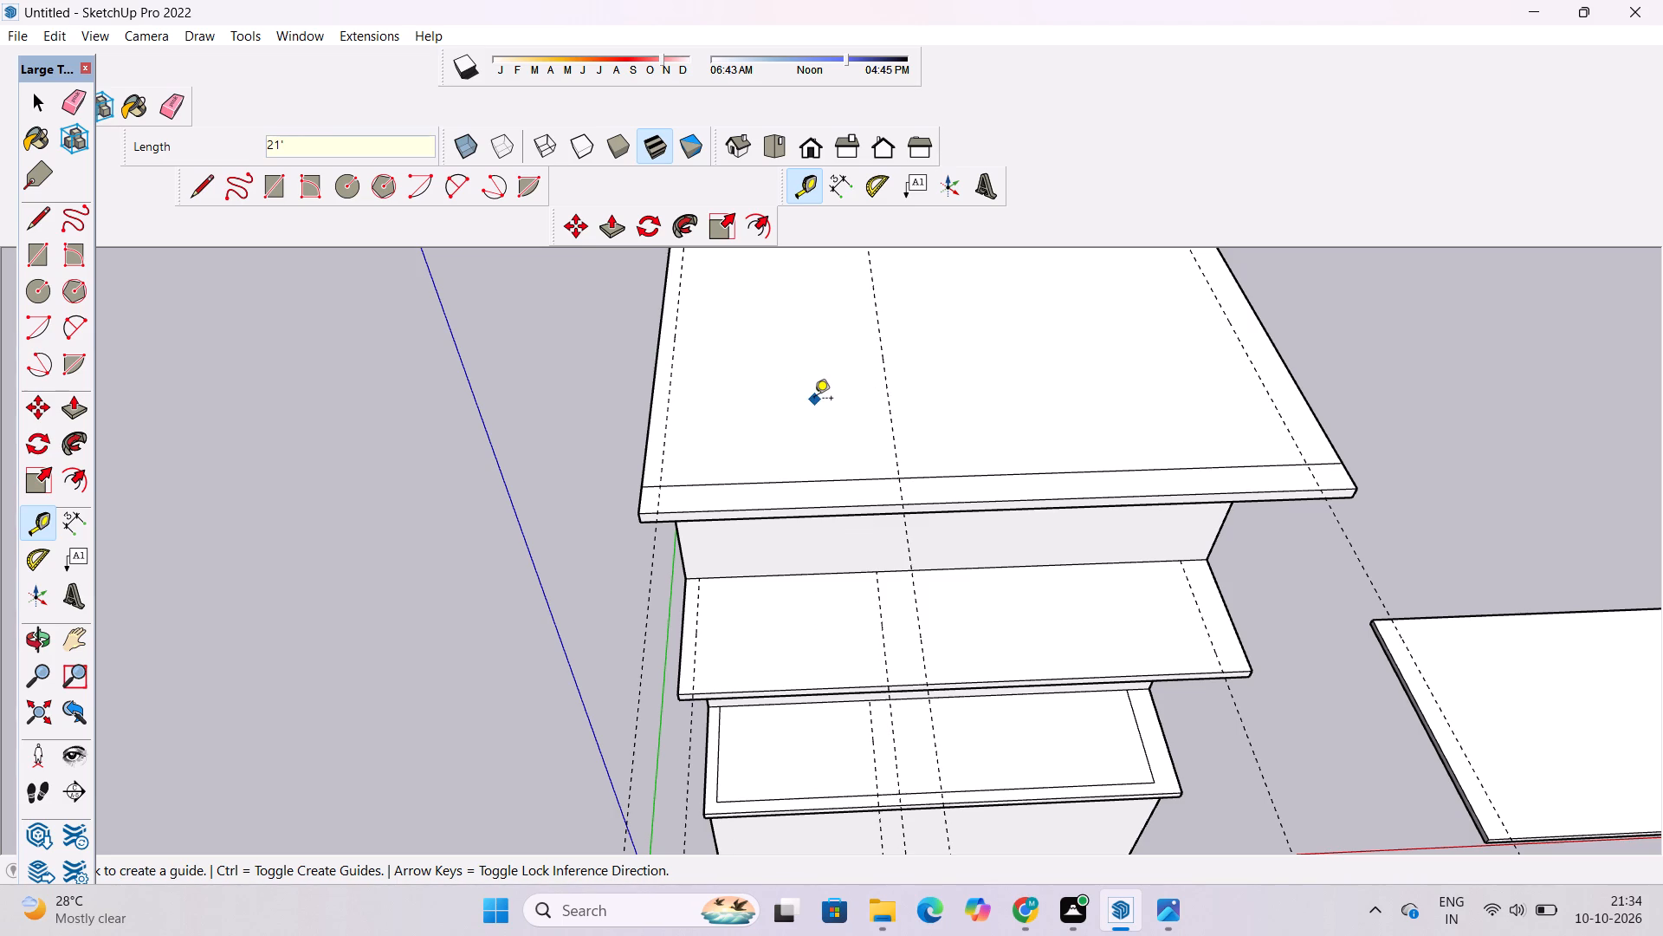
Examine how the guides cross the three overhanging slabs, from the front, from the origin side and from above.
scroll(690, 441, down, 4)
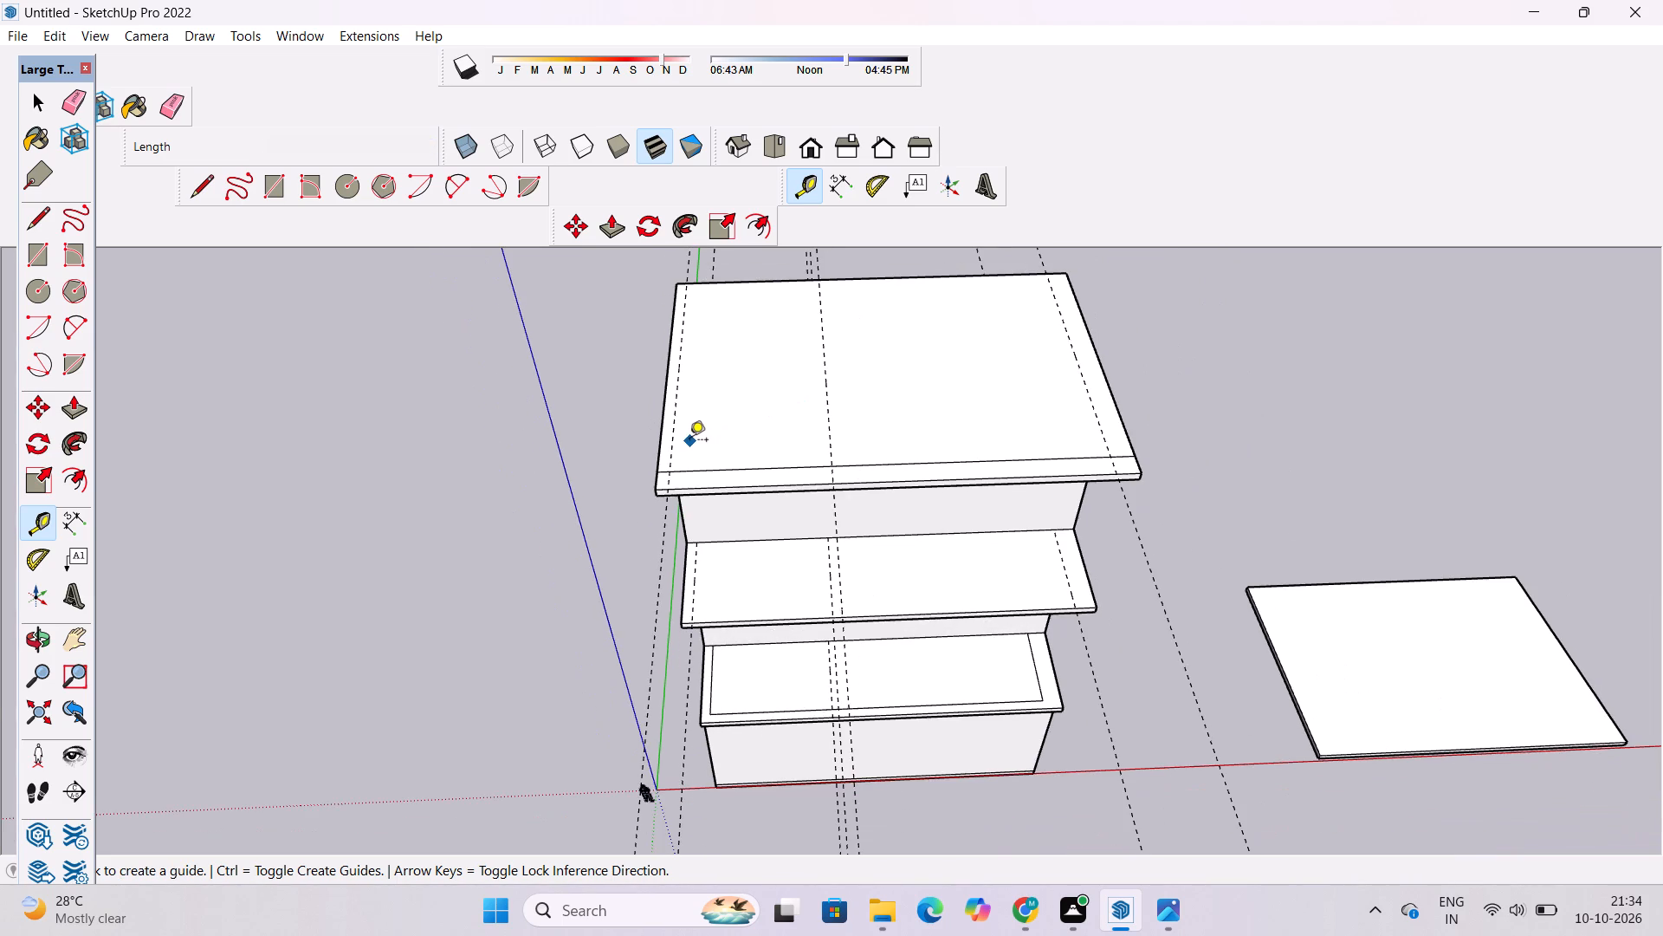
scroll(689, 444, down, 10)
scroll(760, 508, up, 8)
scroll(720, 436, down, 5)
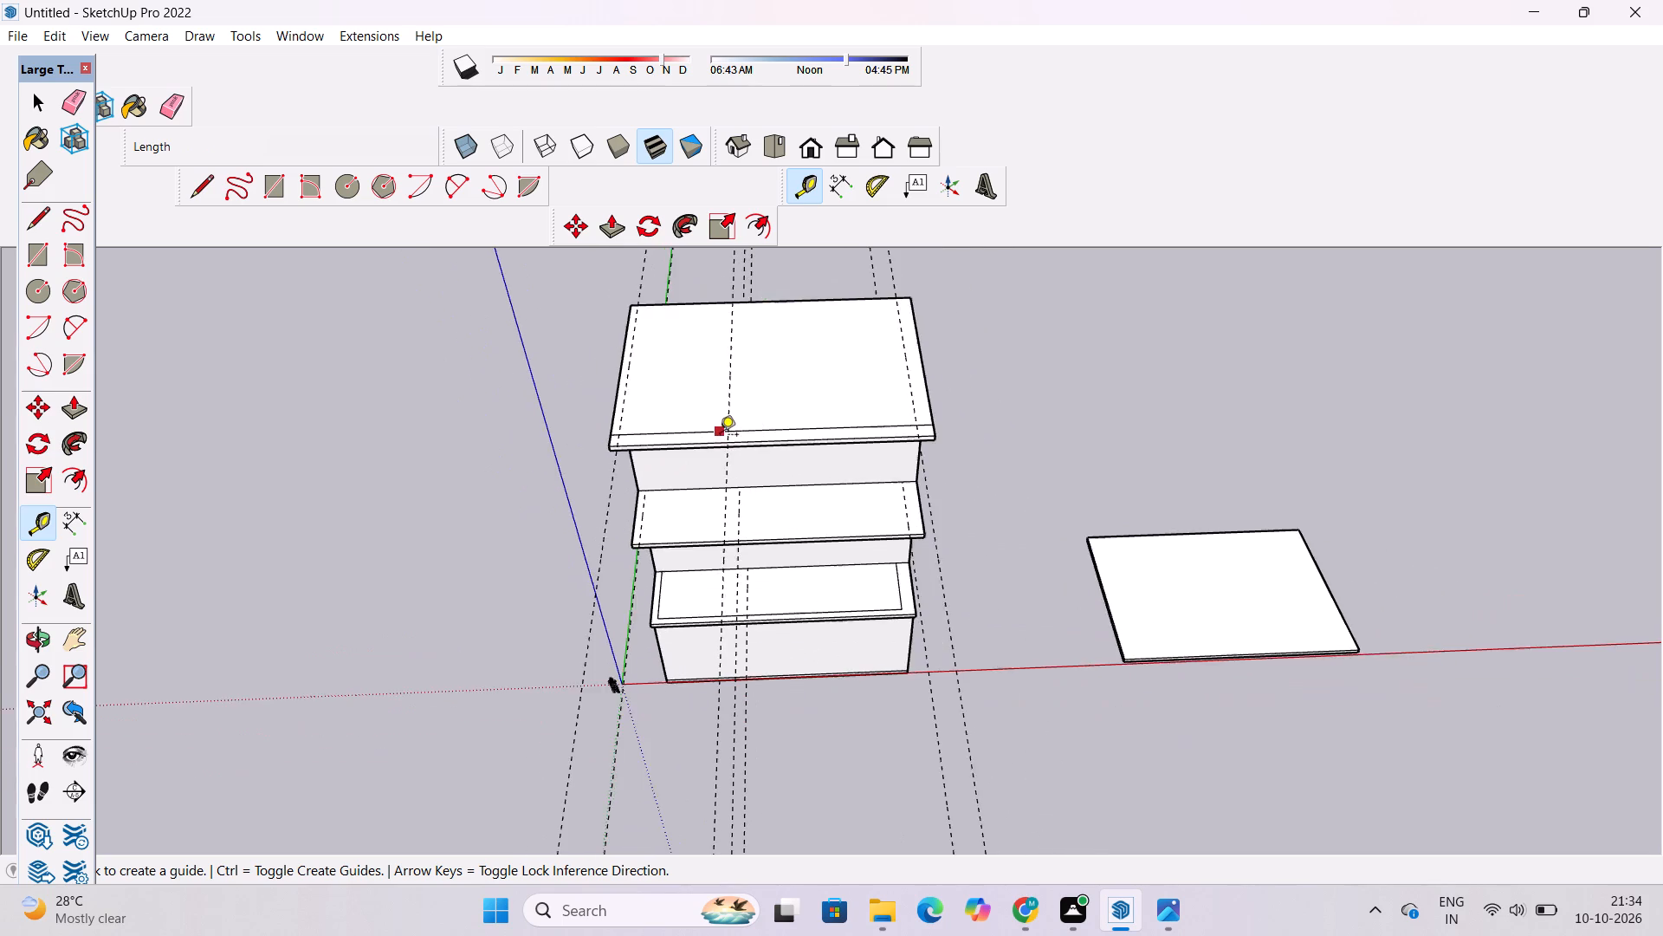
scroll(720, 434, down, 5)
scroll(726, 506, up, 8)
scroll(623, 487, up, 5)
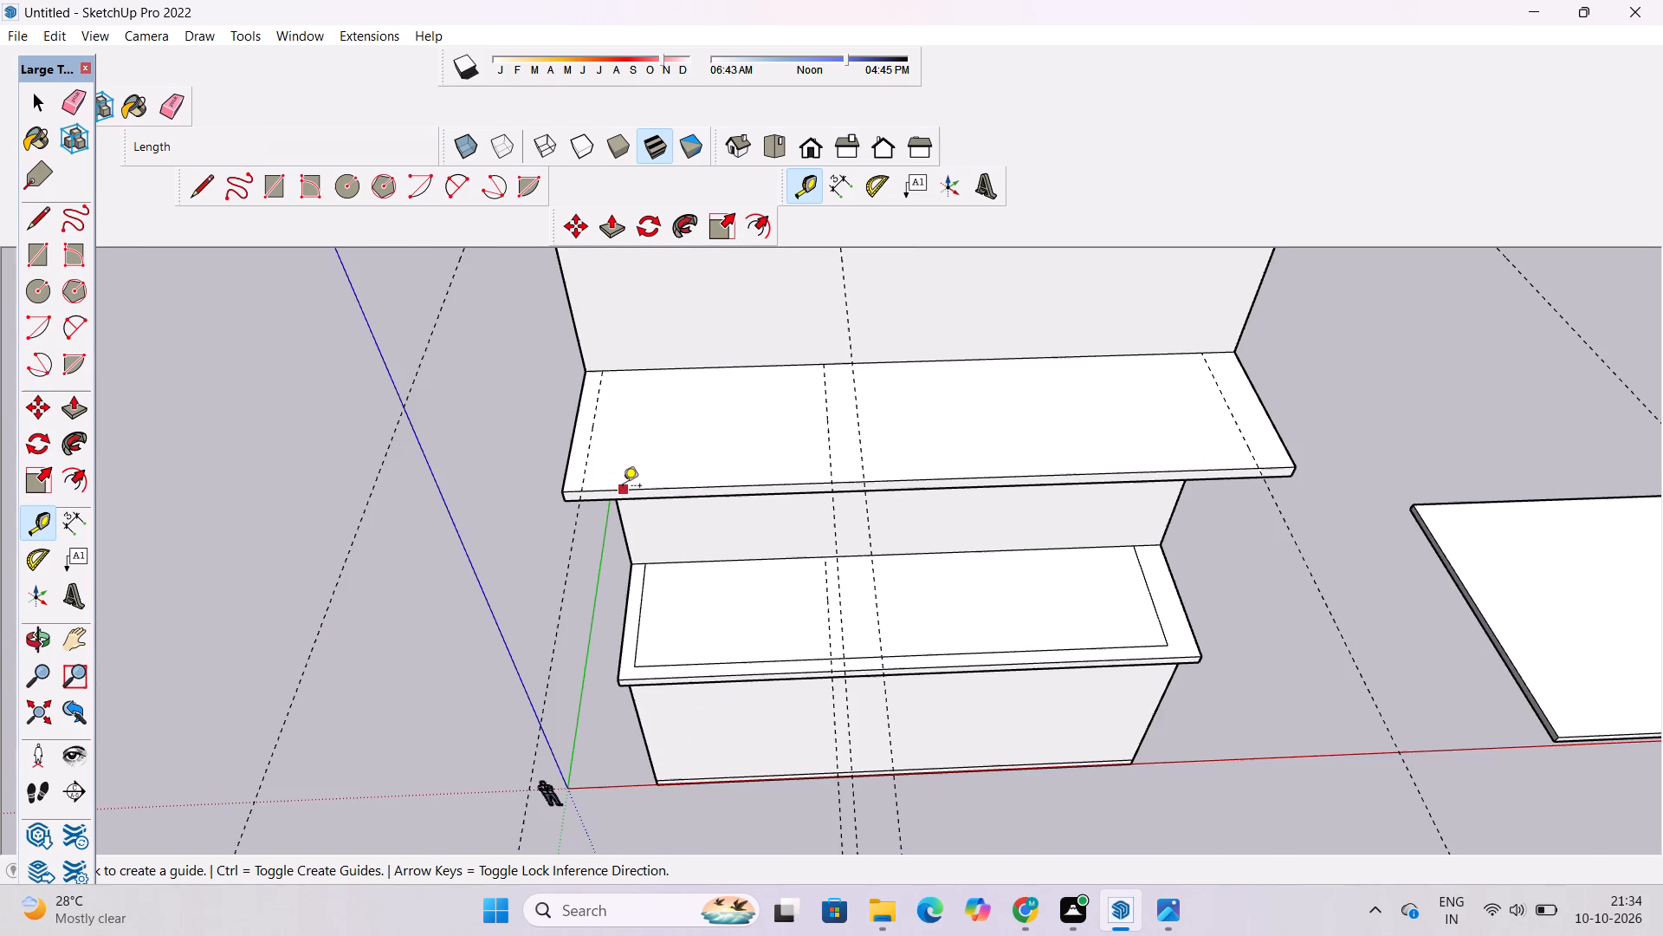
key(l)
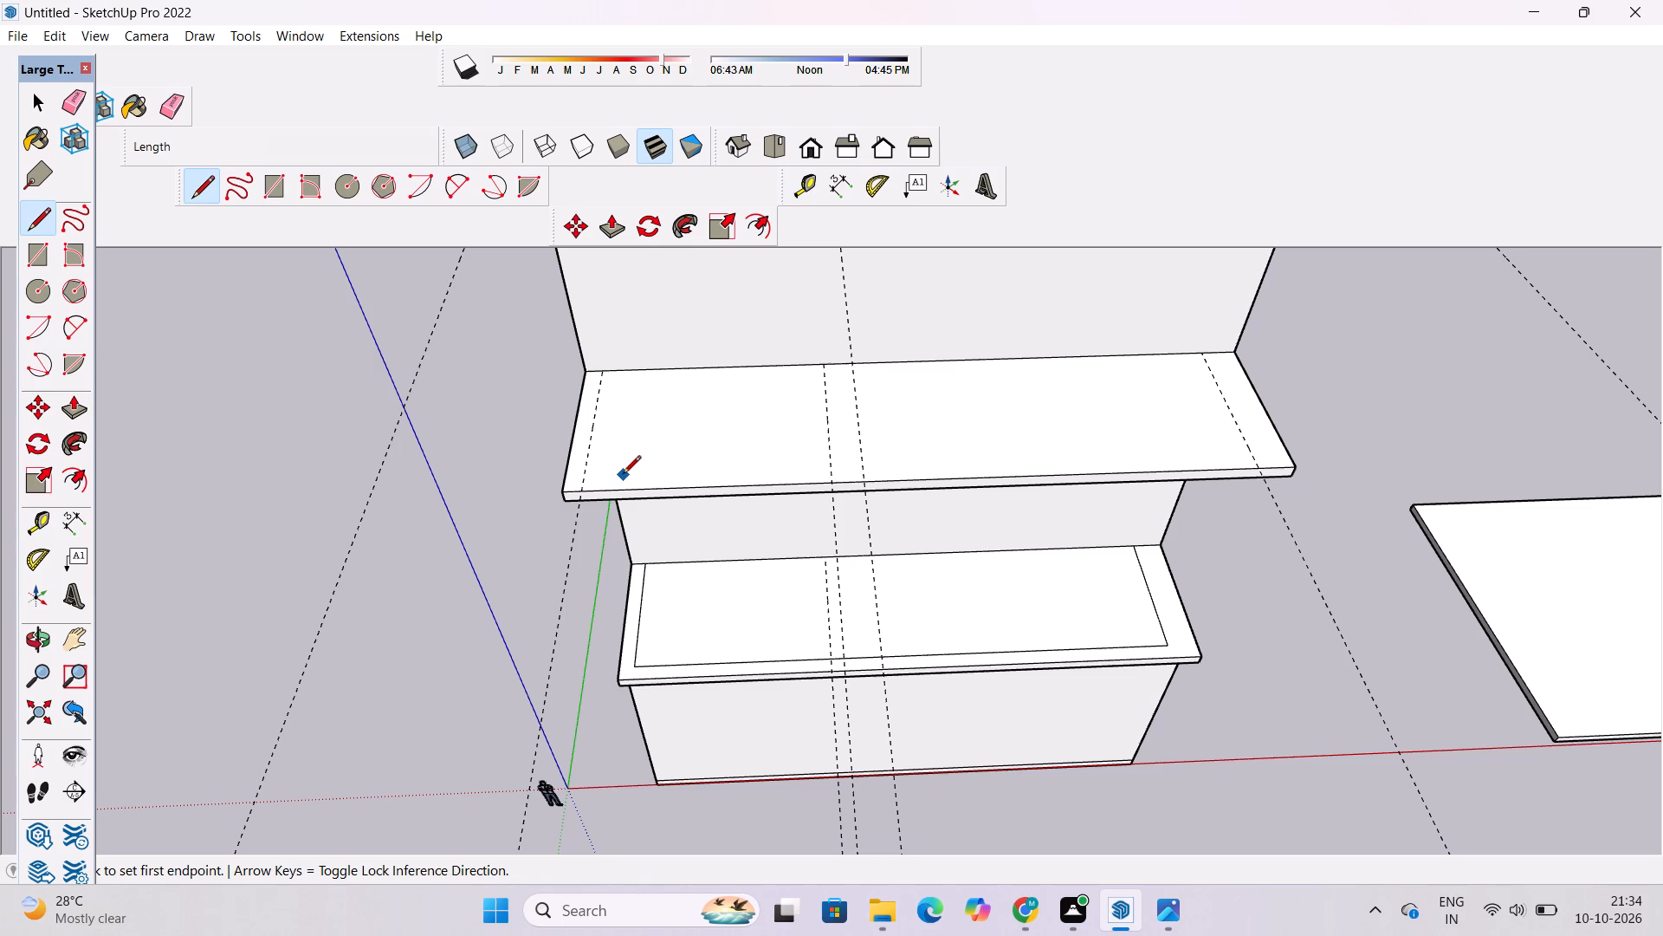
key(space)
scroll(623, 471, down, 4)
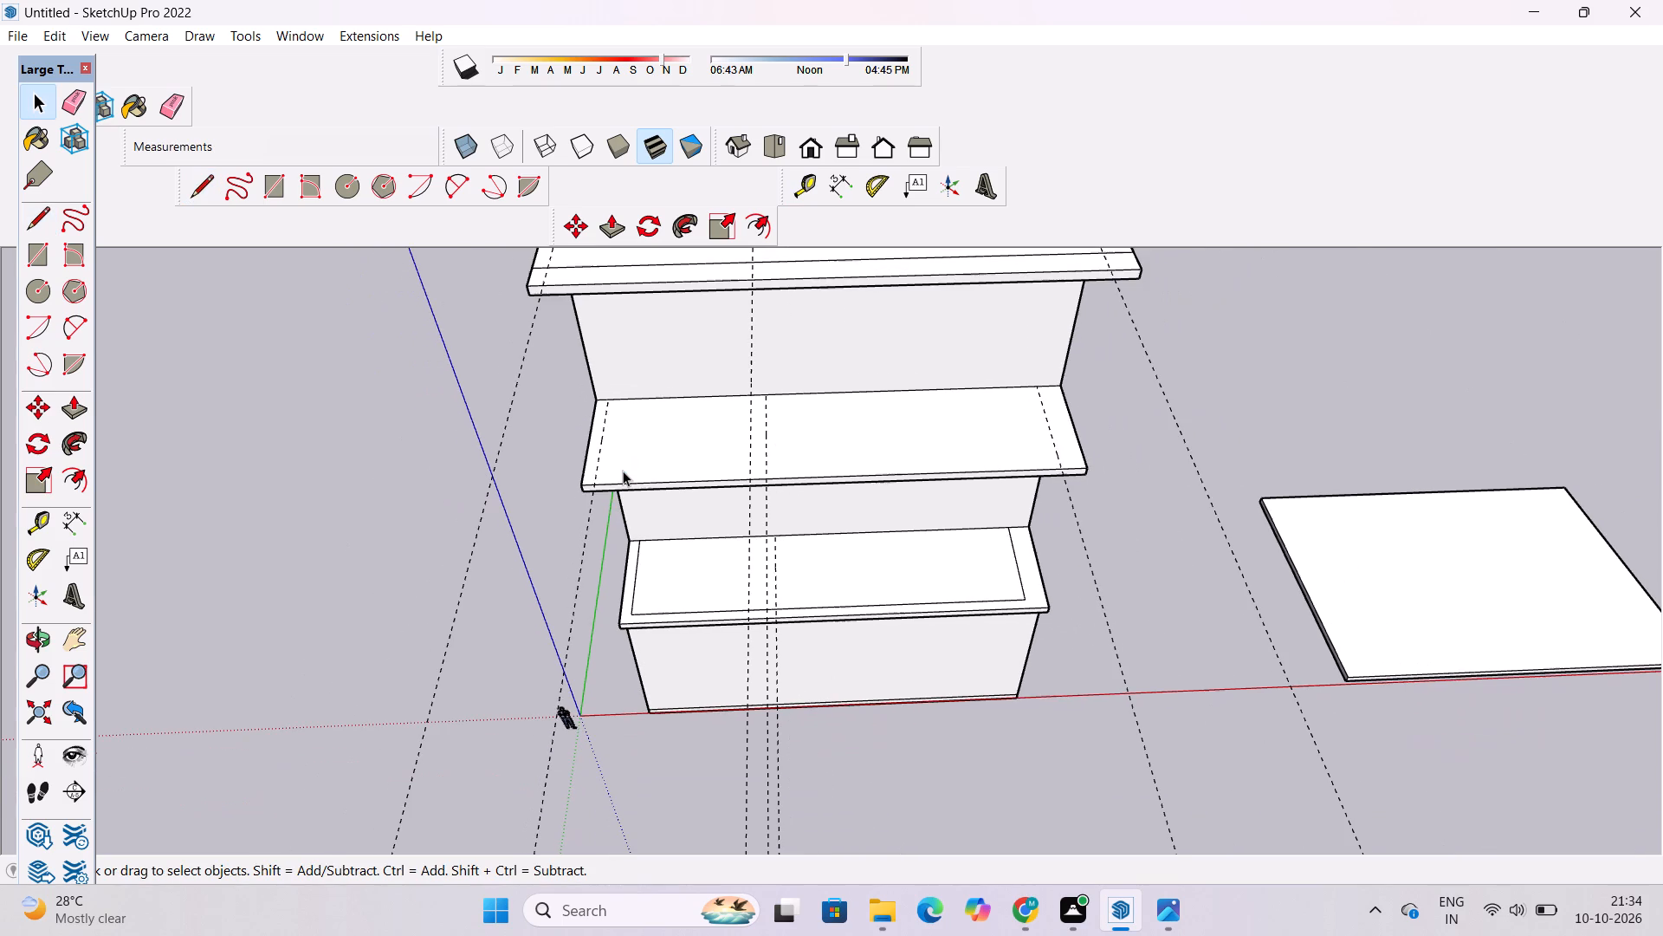
key(o)
shift+drag(629, 464, 709, 479)
drag(719, 468, 727, 477)
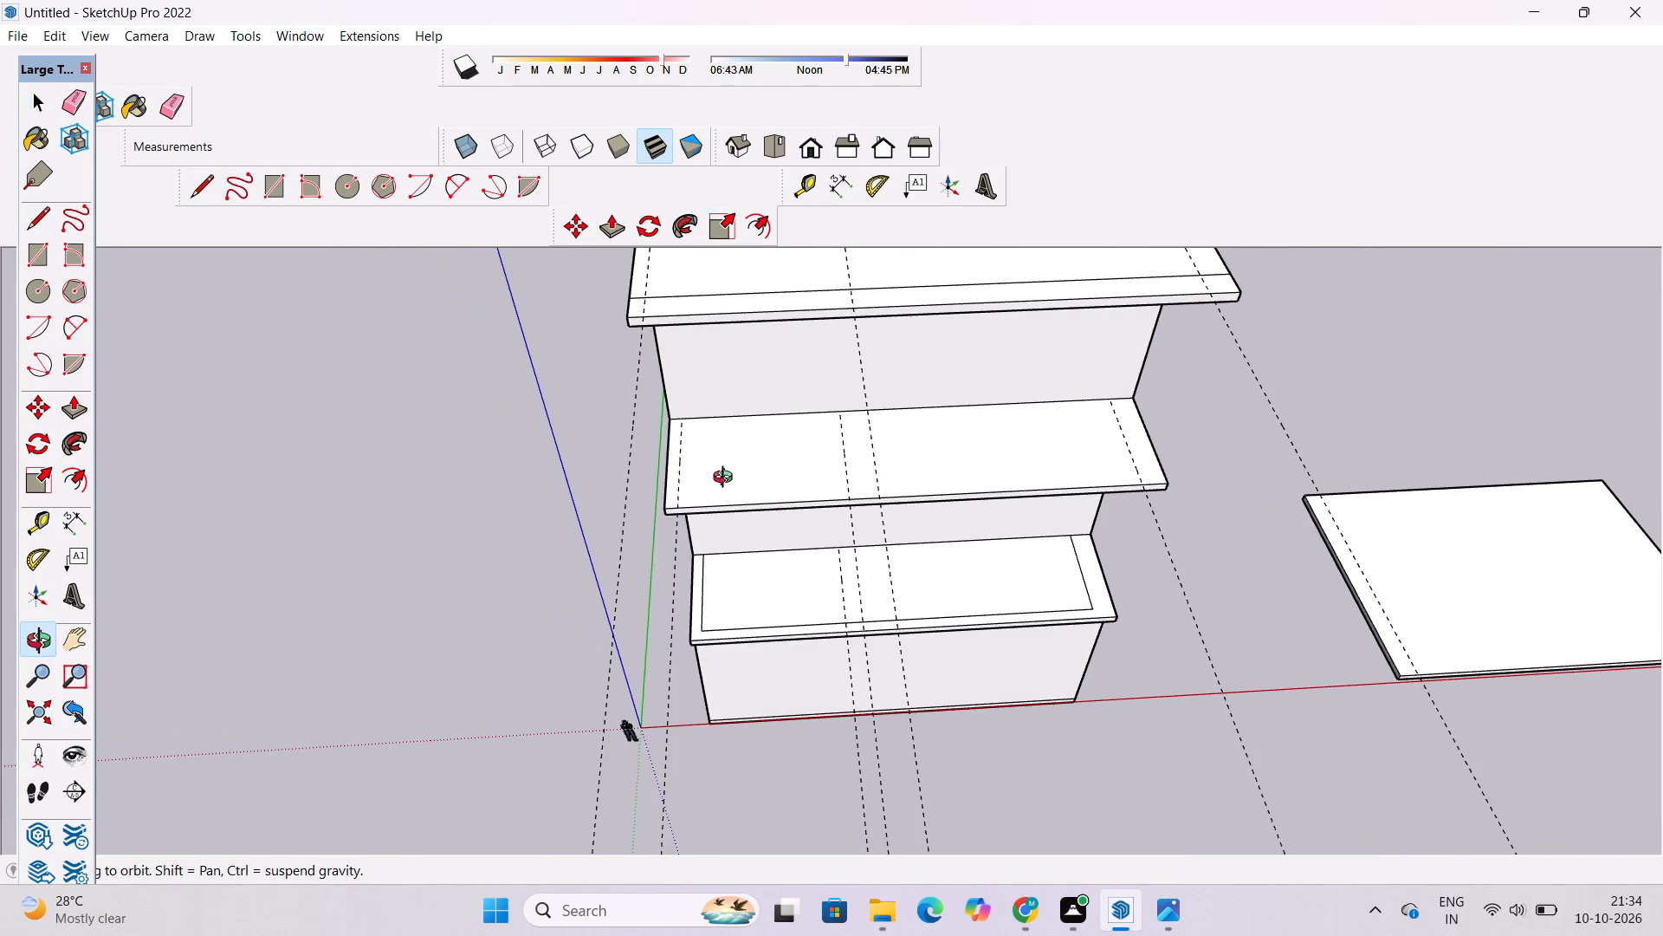
scroll(727, 479, up, 1)
shift+drag(727, 479, 693, 459)
scroll(677, 432, down, 6)
drag(697, 468, 865, 467)
shift+drag(831, 489, 829, 445)
drag(827, 457, 752, 469)
scroll(745, 458, down, 3)
shift+drag(748, 443, 733, 501)
drag(733, 501, 746, 460)
shift+drag(743, 482, 741, 446)
drag(745, 452, 780, 460)
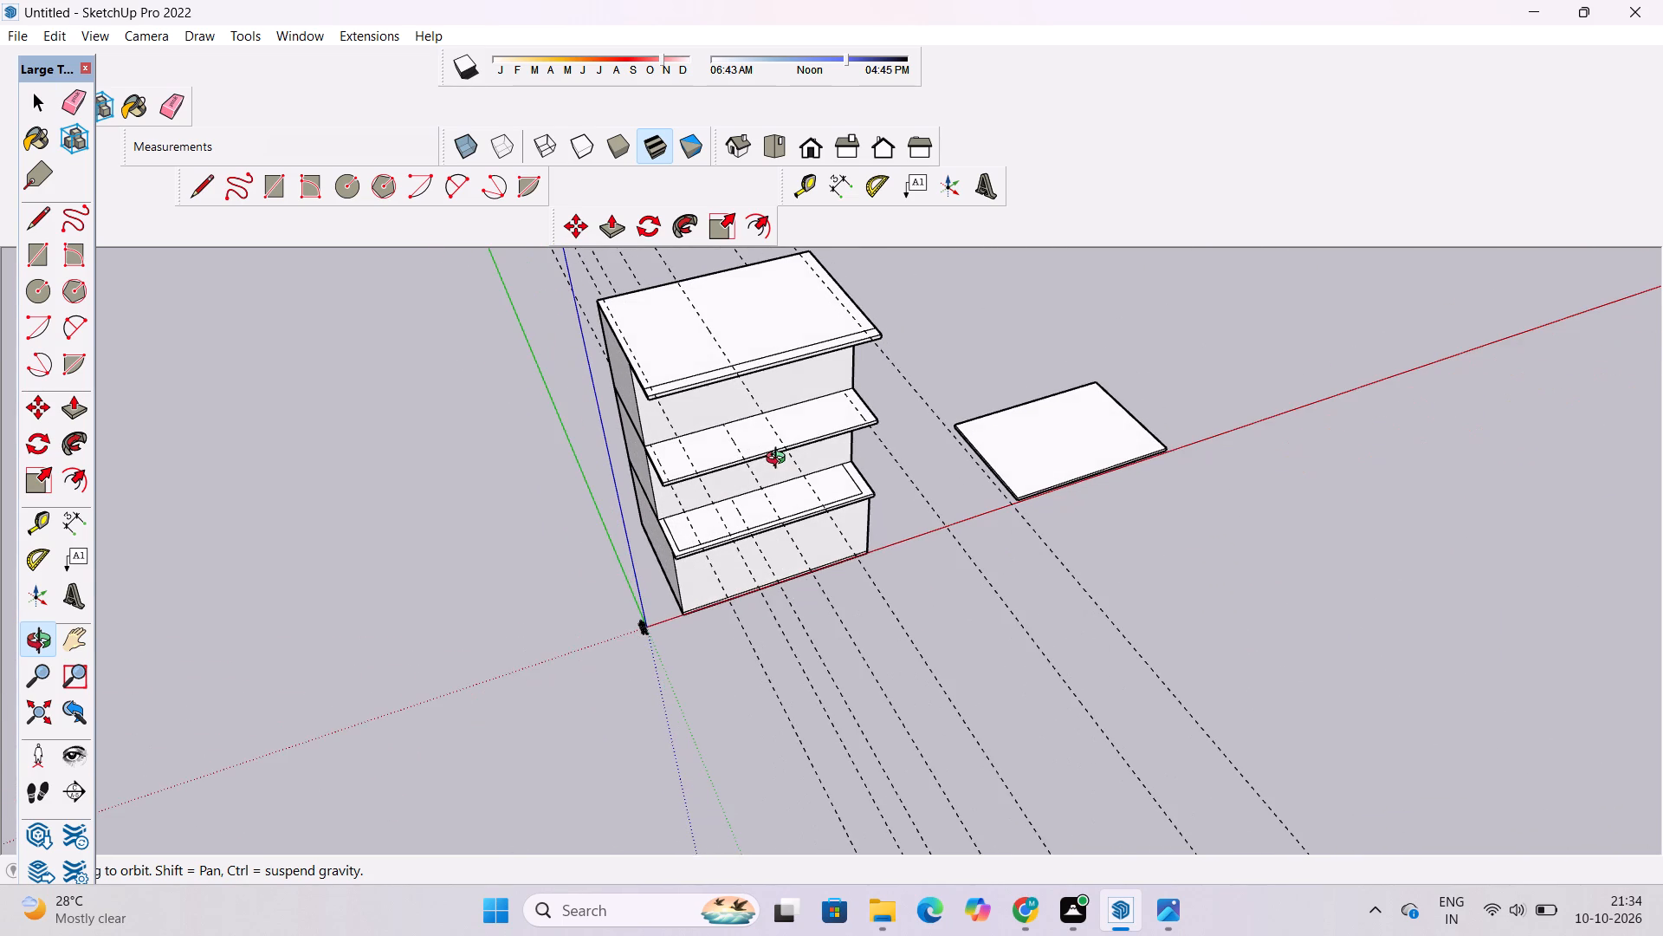
shift+drag(777, 458, 775, 469)
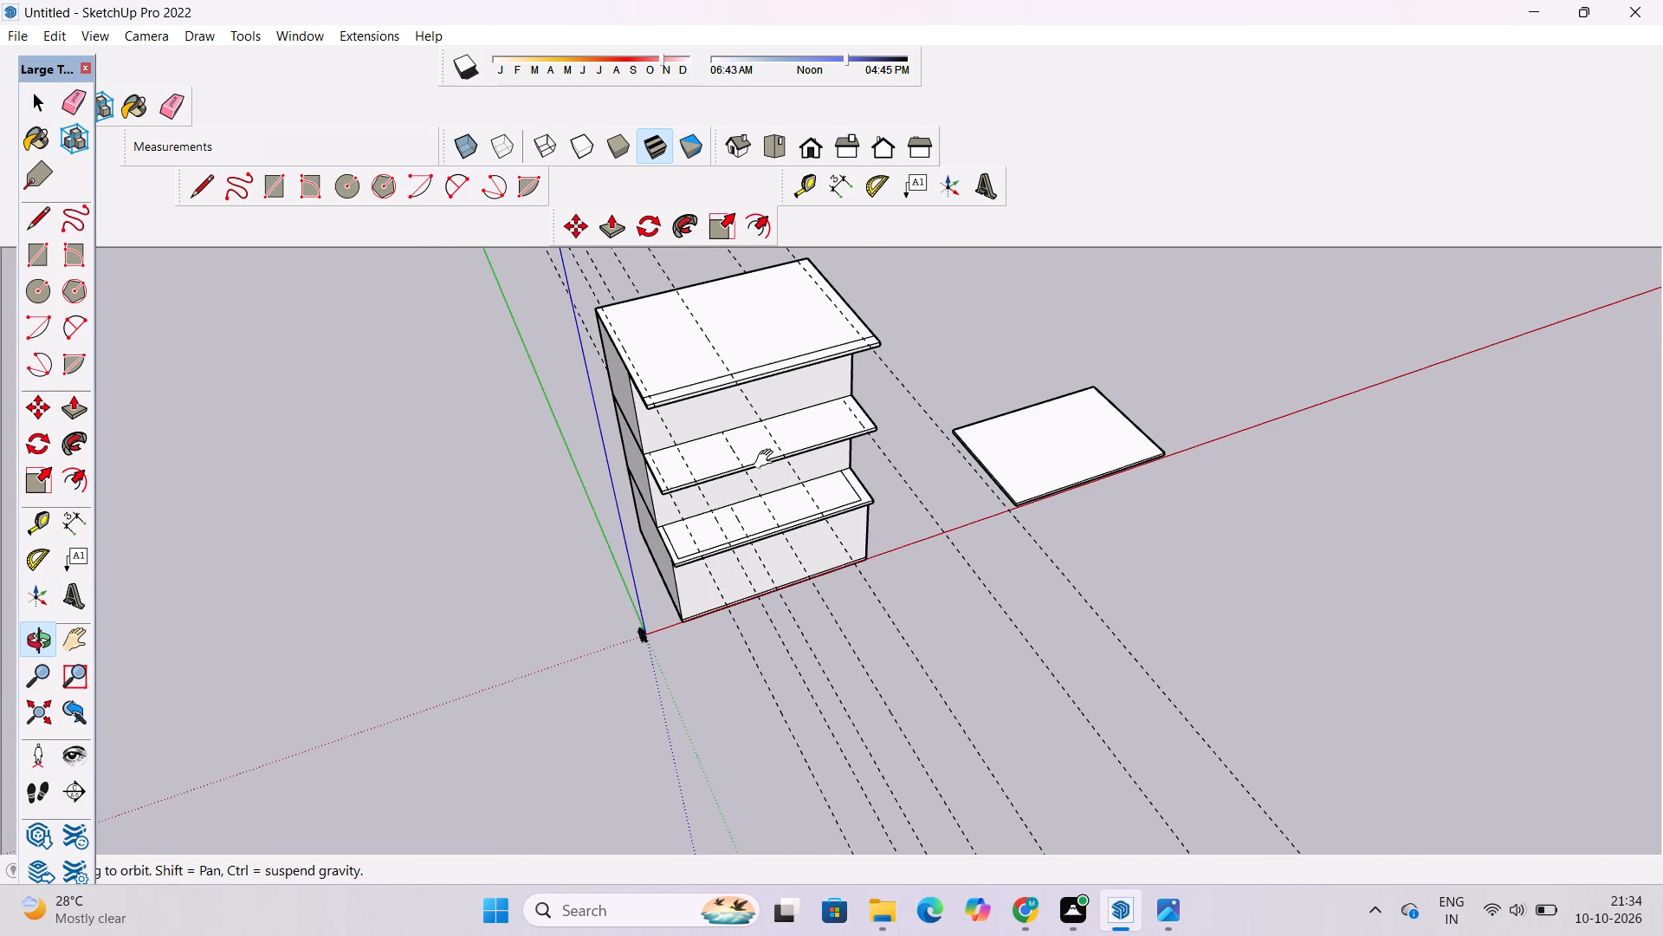
shift+scroll(767, 459, down, 3)
shift+drag(767, 459, 765, 483)
drag(758, 486, 760, 470)
shift+drag(760, 478, 761, 449)
drag(763, 449, 781, 460)
shift+drag(782, 462, 775, 451)
shift+scroll(767, 445, down, 3)
shift+drag(766, 445, 754, 445)
shift+click(749, 444)
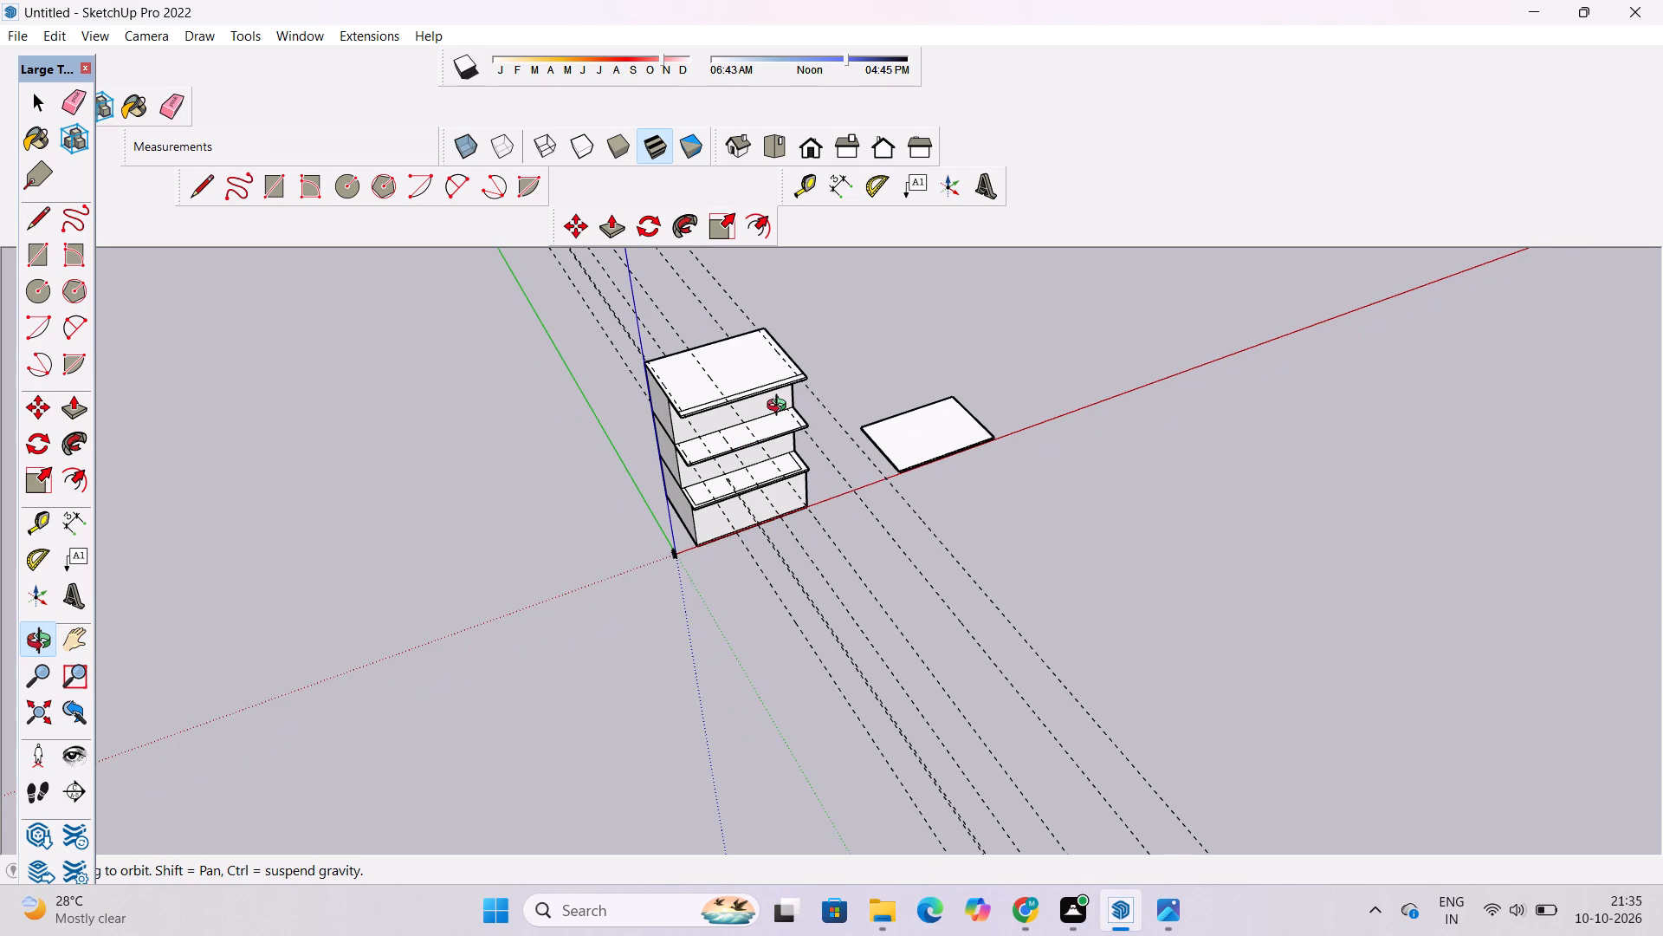
scroll(777, 403, up, 2)
scroll(775, 399, down, 3)
shift+drag(761, 426, 769, 443)
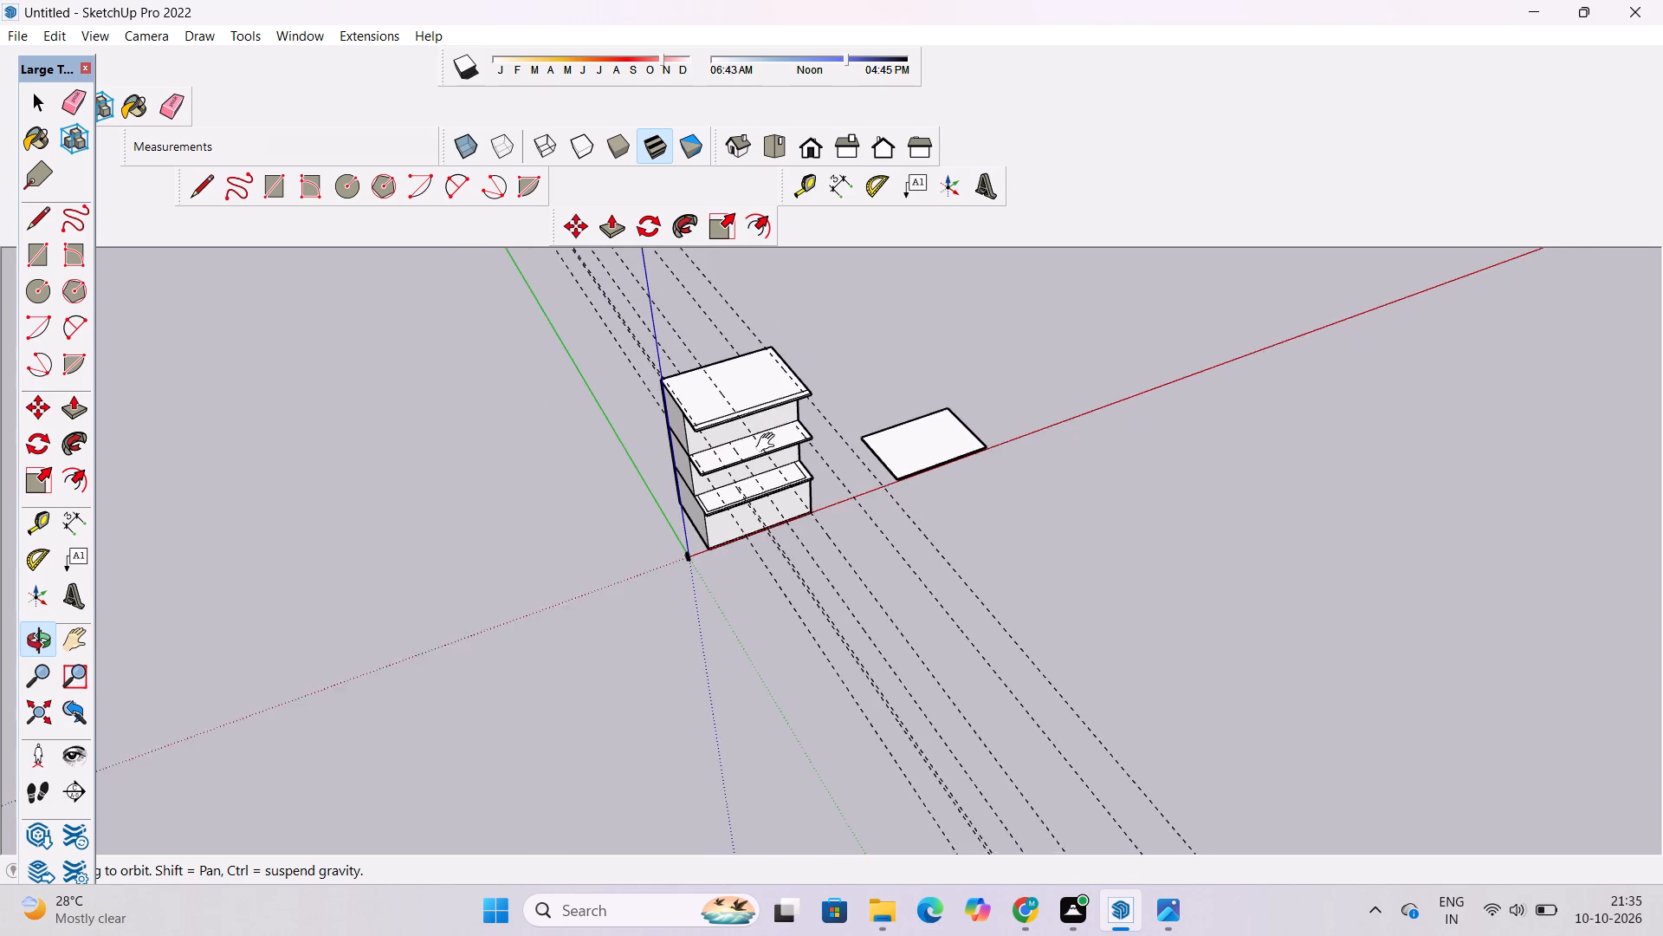
shift+drag(769, 443, 769, 446)
shift+drag(754, 498, 750, 461)
drag(750, 461, 761, 488)
scroll(741, 455, up, 2)
shift+drag(735, 445, 735, 466)
scroll(734, 459, up, 2)
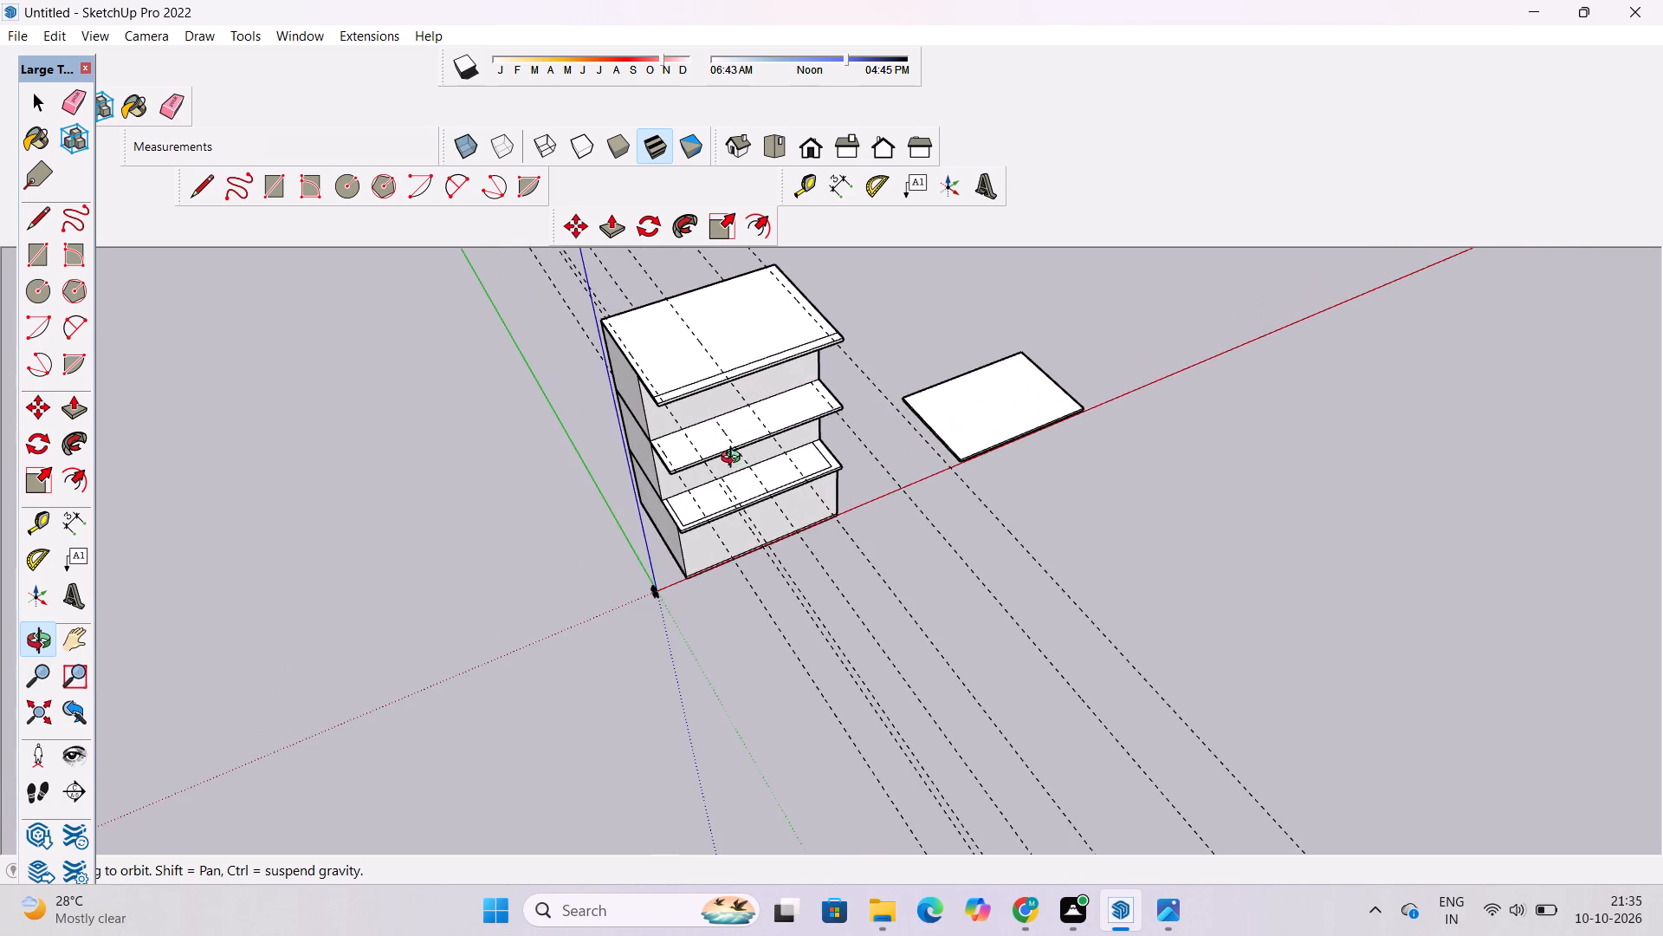
shift+drag(734, 459, 734, 438)
shift+drag(734, 437, 746, 499)
scroll(738, 491, up, 5)
drag(735, 475, 742, 509)
scroll(728, 491, down, 2)
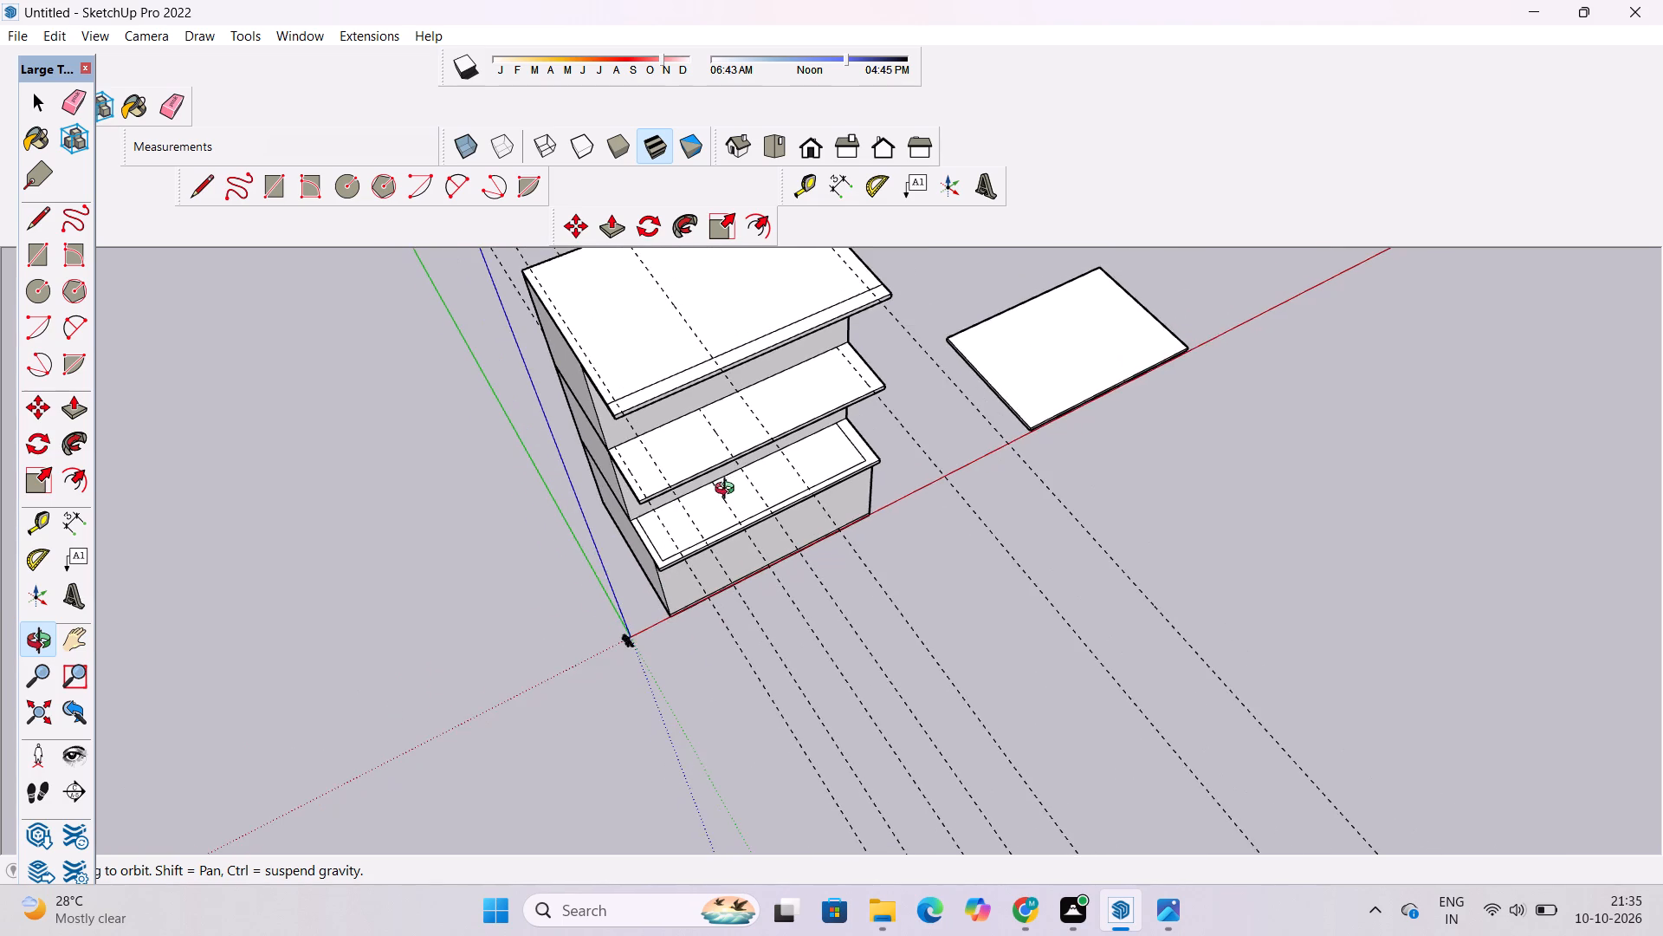
drag(765, 490, 745, 490)
drag(744, 490, 726, 497)
click(688, 496)
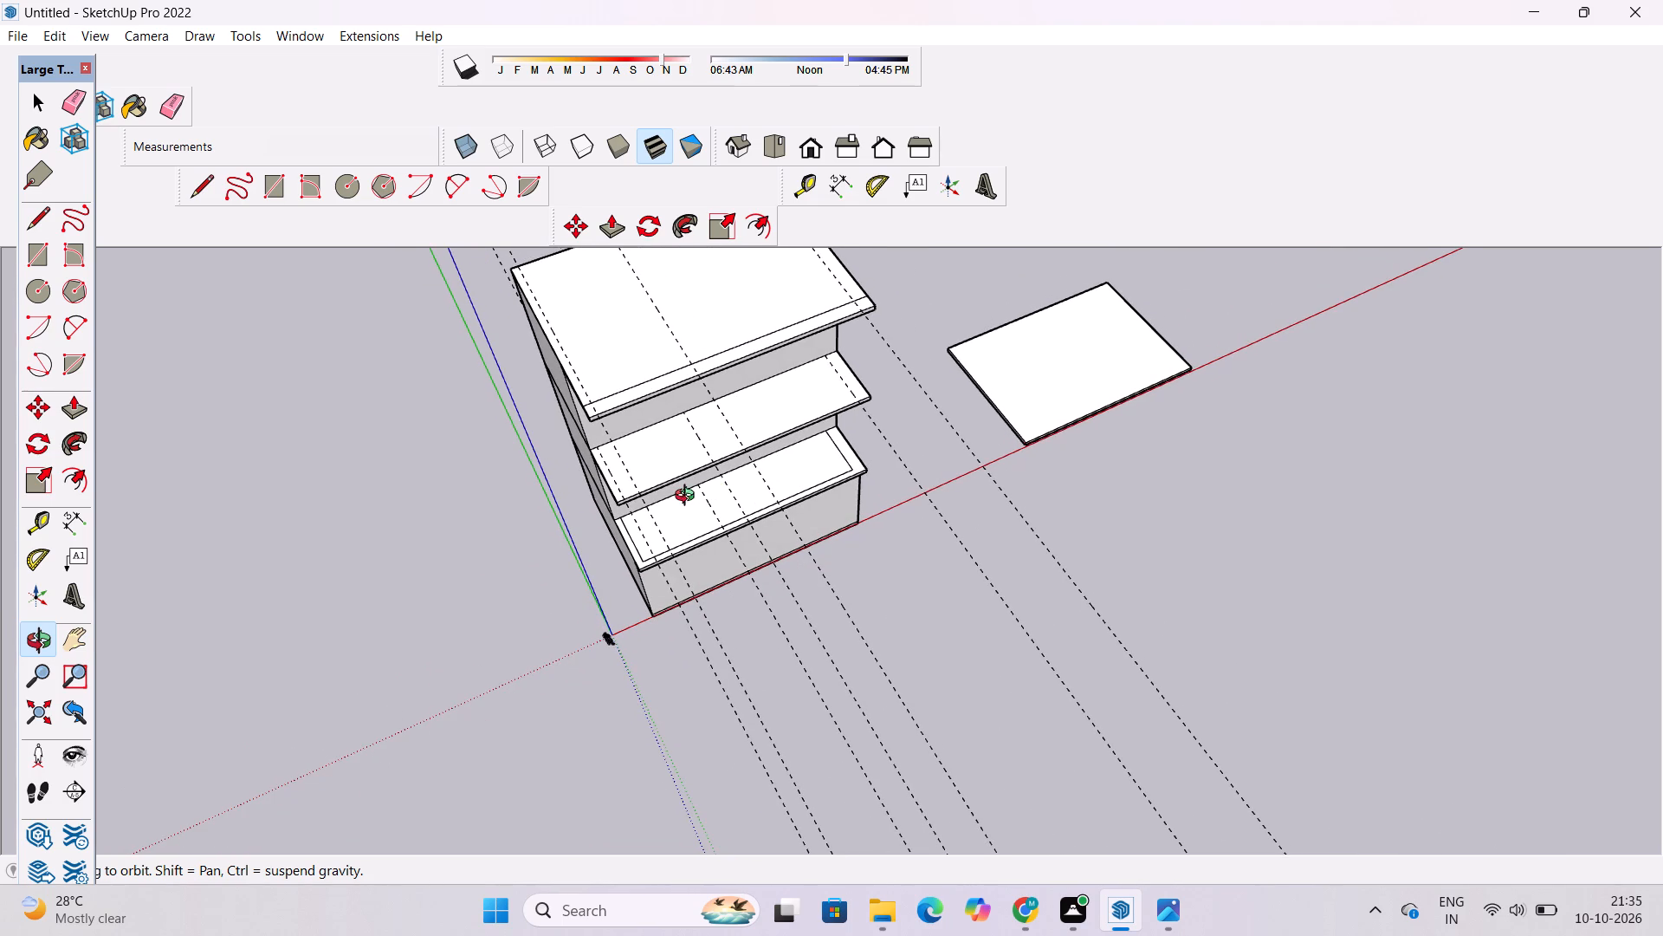
shift+drag(687, 489, 687, 504)
drag(687, 504, 696, 497)
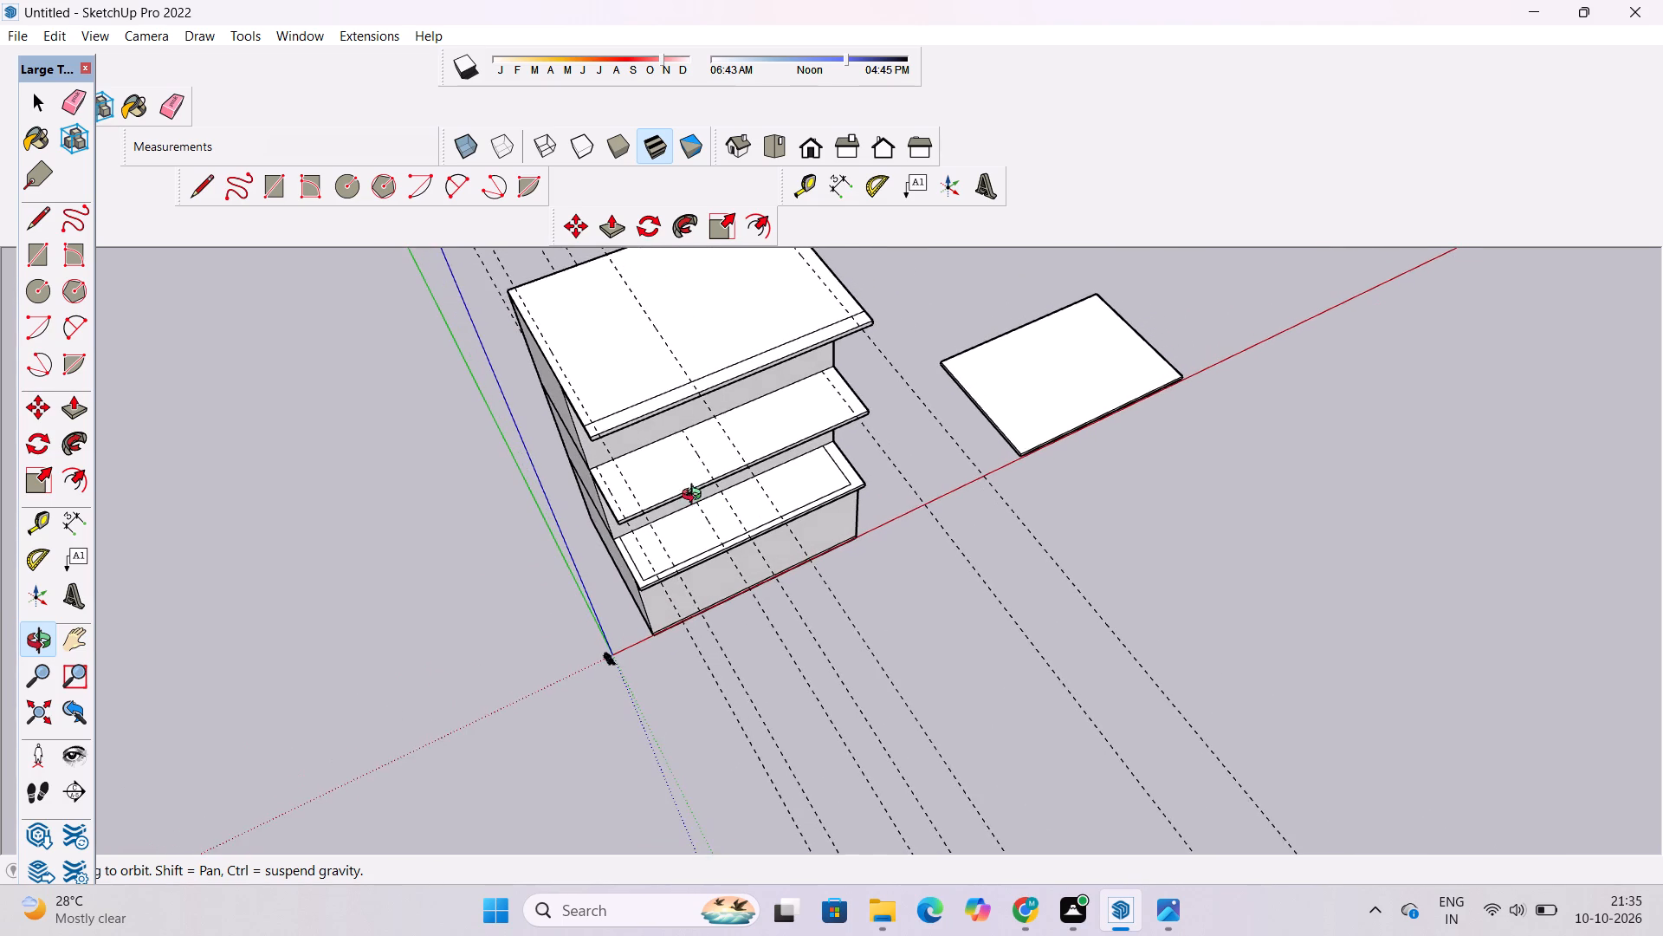
shift+drag(696, 504, 696, 489)
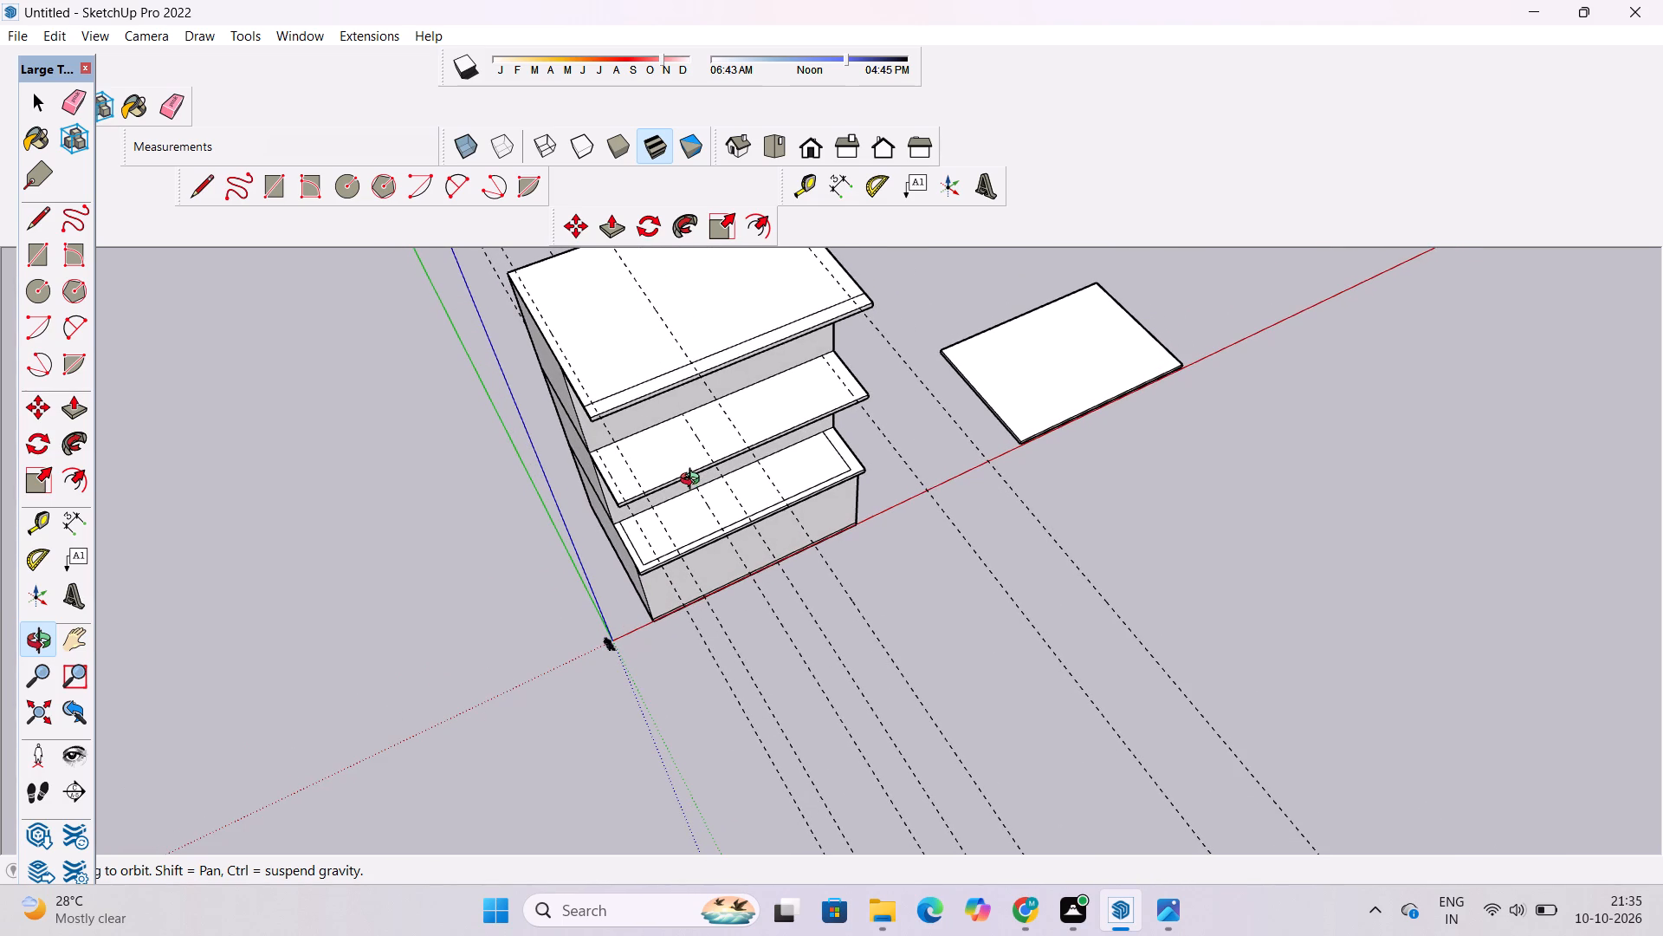
scroll(693, 479, down, 1)
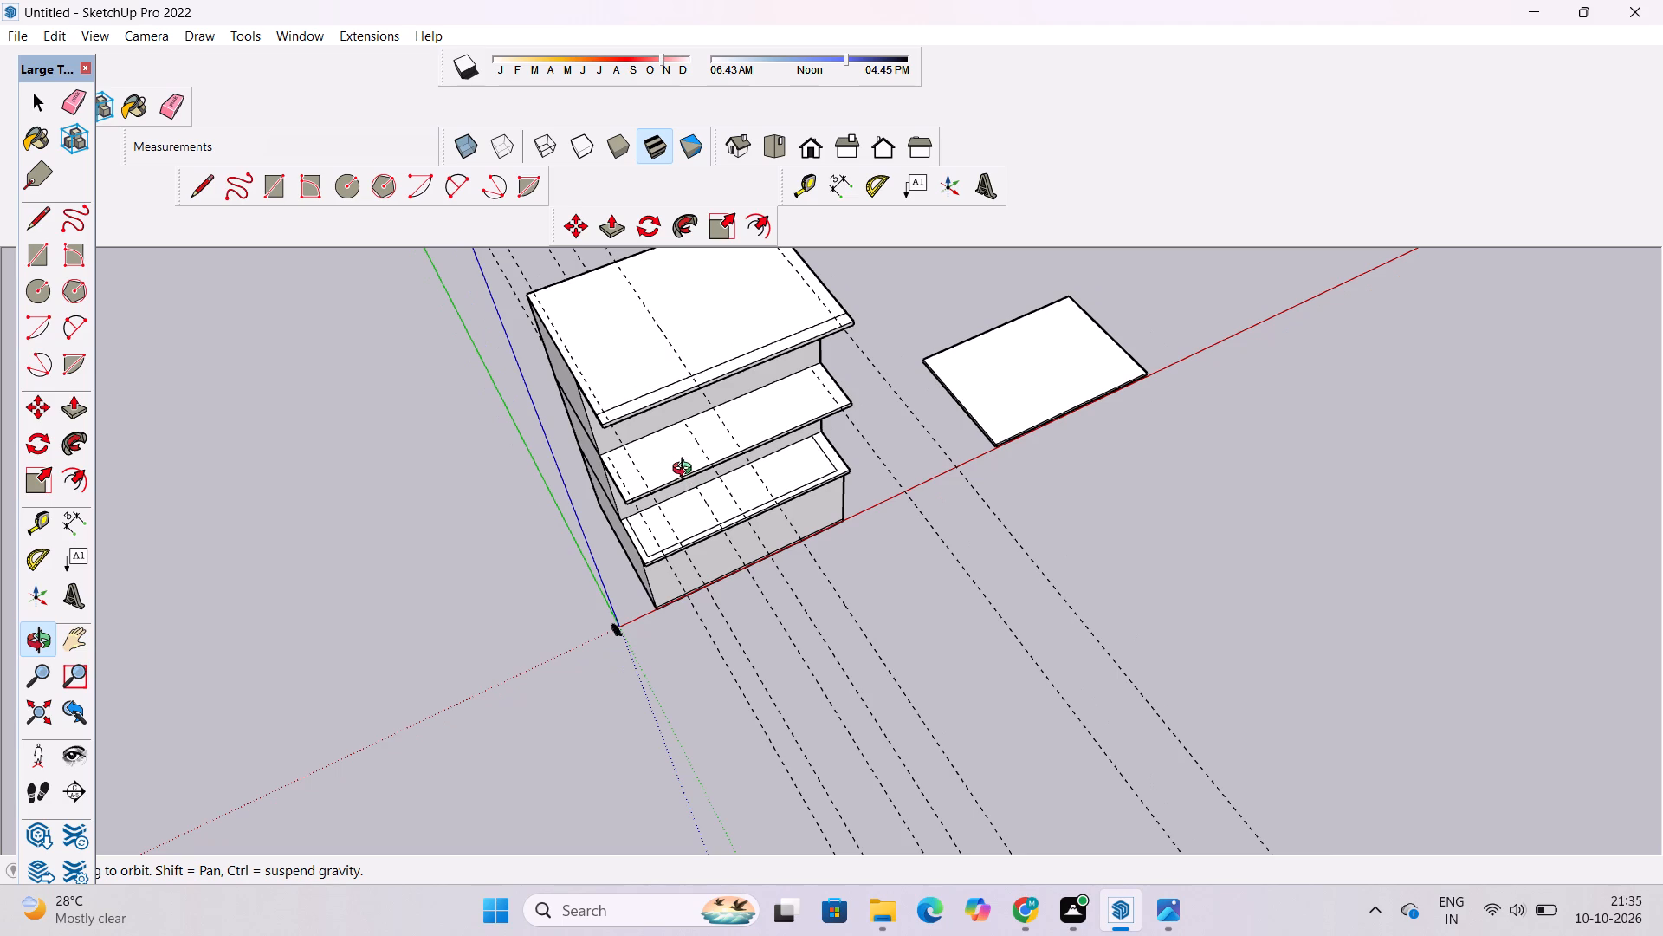
scroll(686, 469, down, 2)
shift+drag(686, 469, 704, 498)
drag(706, 500, 747, 491)
scroll(736, 493, up, 1)
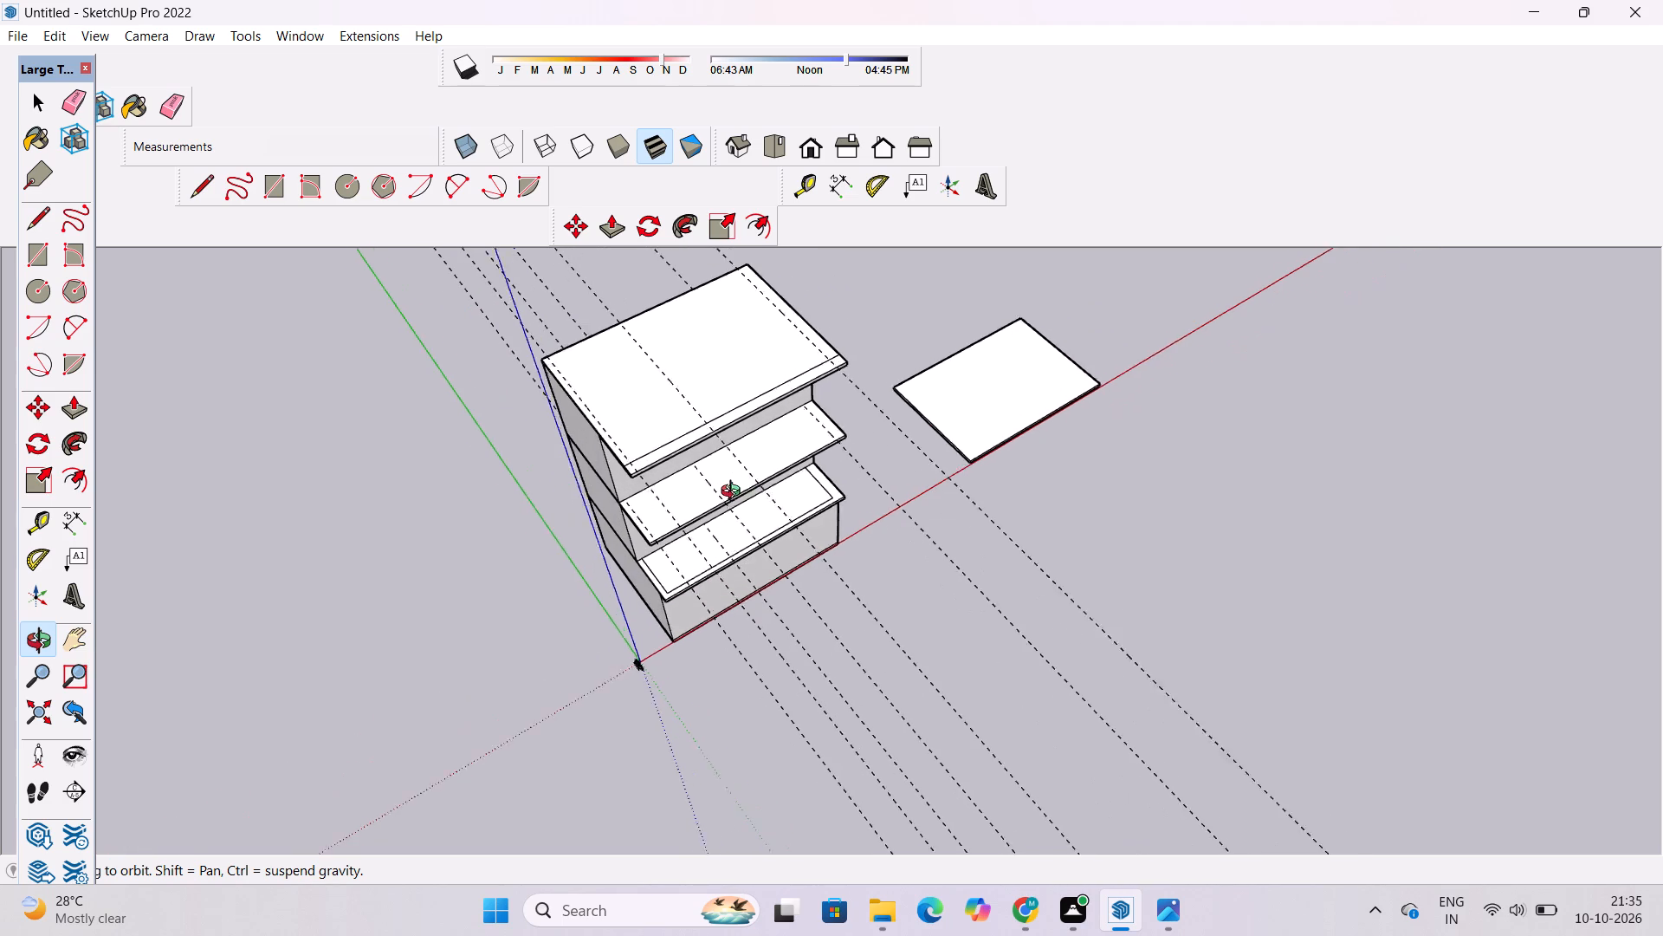
scroll(734, 493, up, 1)
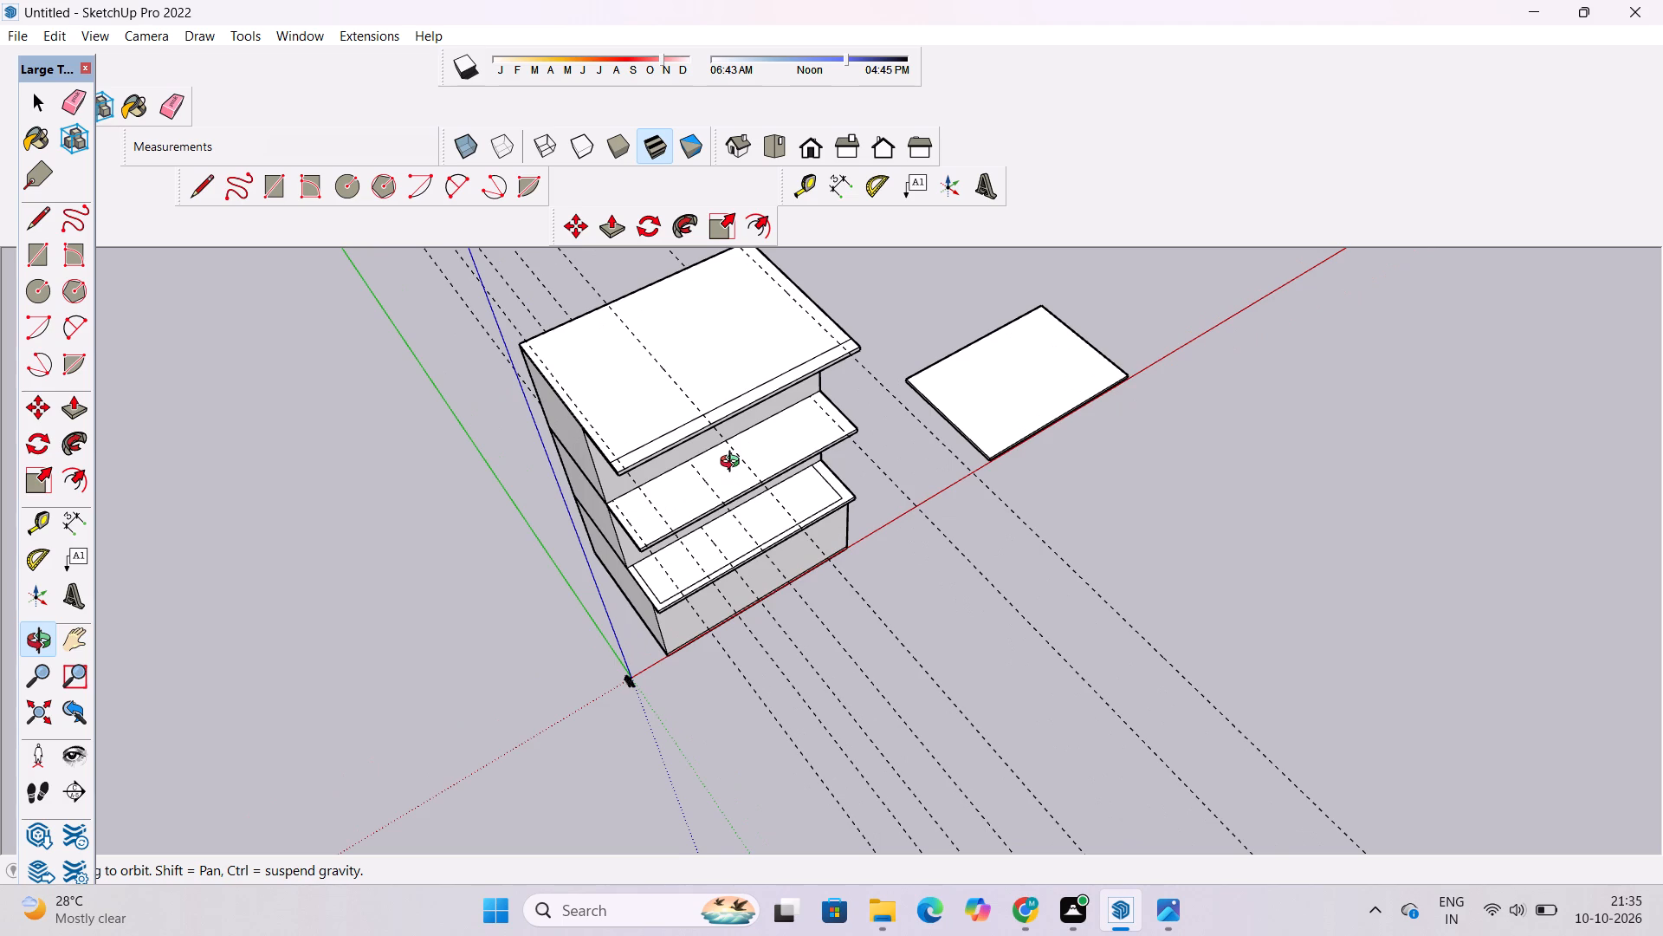
scroll(734, 464, down, 1)
drag(733, 464, 734, 479)
shift+click(734, 484)
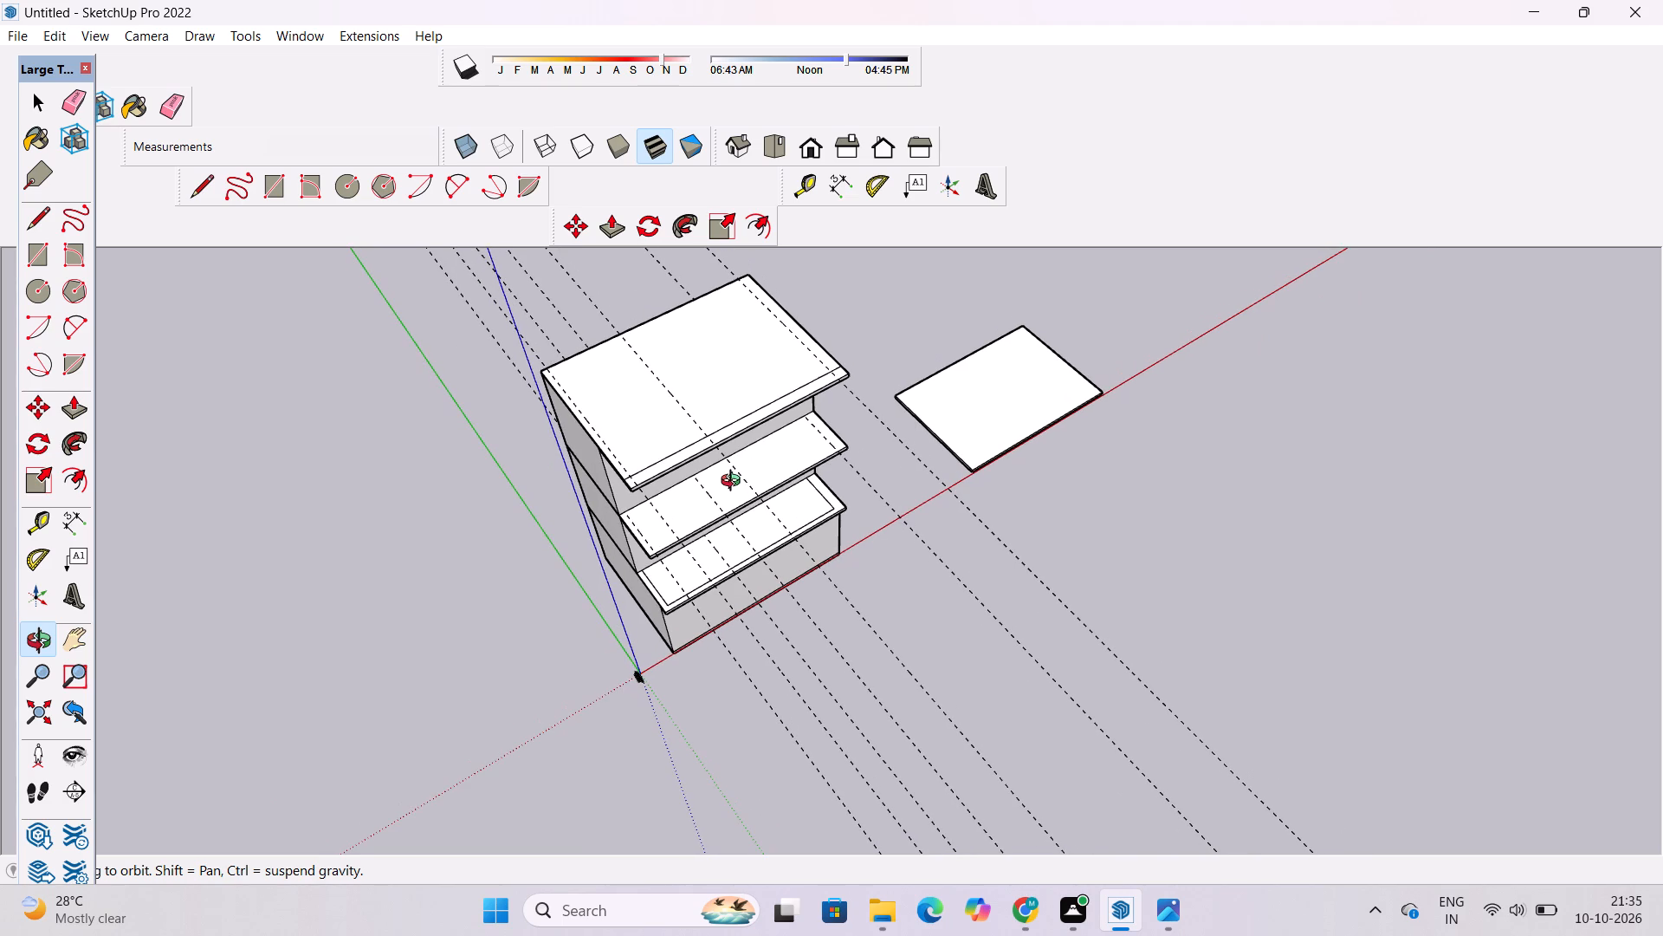
scroll(738, 477, down, 3)
scroll(738, 479, up, 4)
shift+drag(738, 479, 738, 465)
click(738, 465)
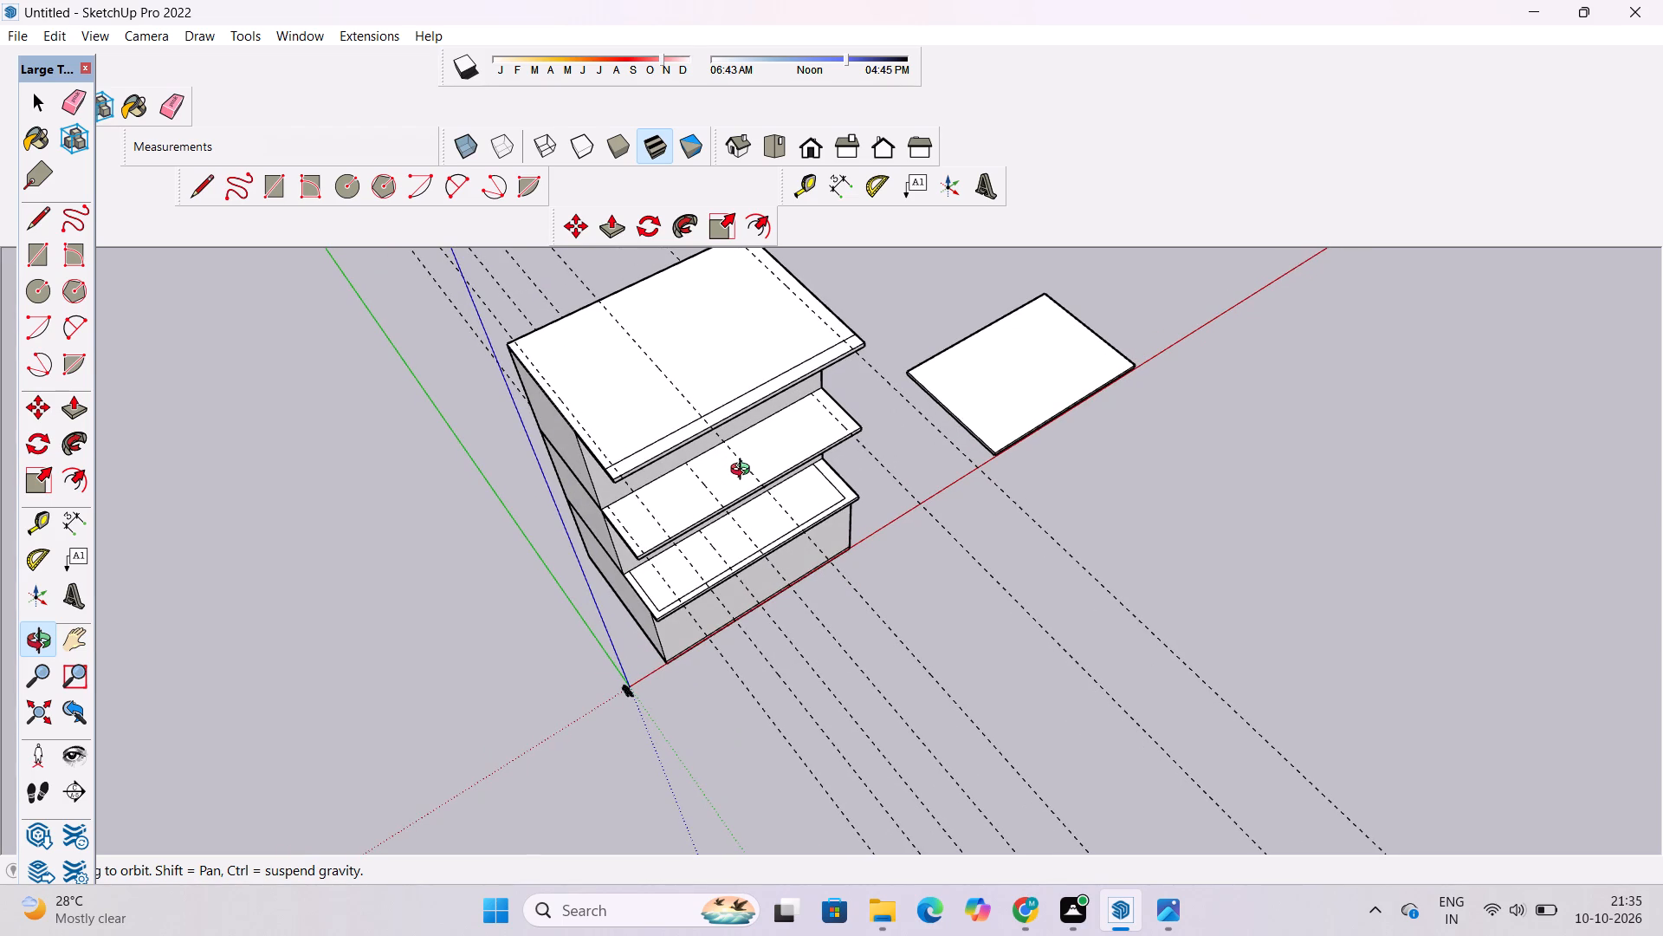
shift+drag(738, 484, 738, 468)
shift+drag(738, 468, 754, 491)
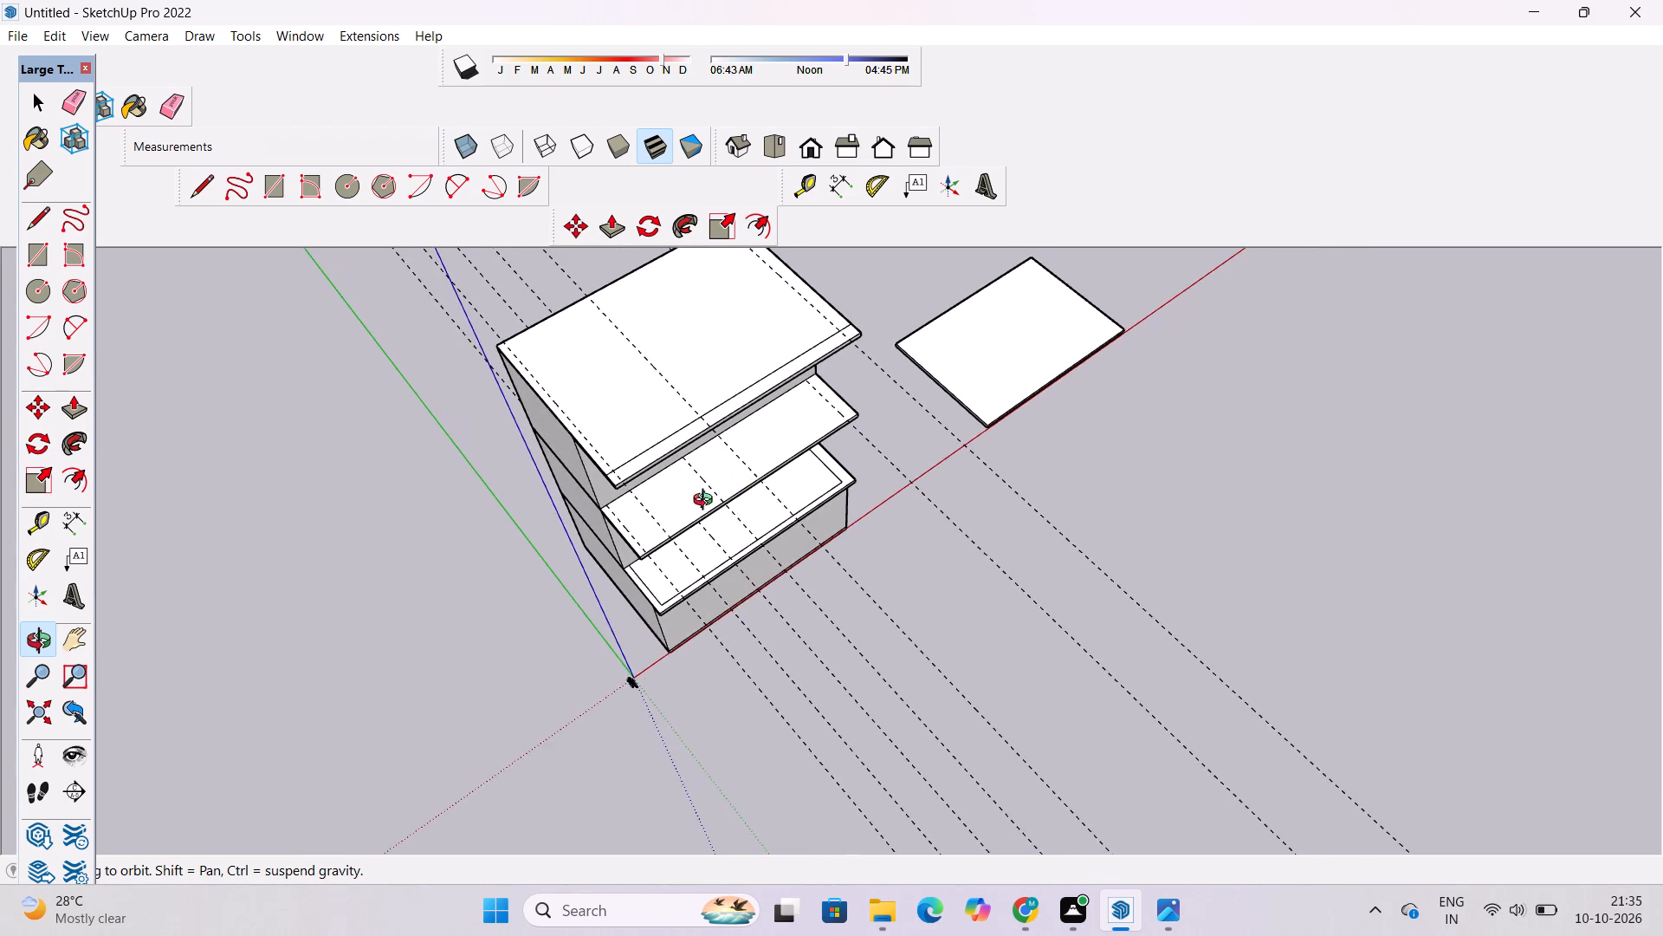
scroll(690, 503, up, 2)
shift+drag(692, 506, 721, 529)
scroll(721, 525, up, 2)
scroll(715, 517, down, 5)
shift+drag(728, 503, 724, 536)
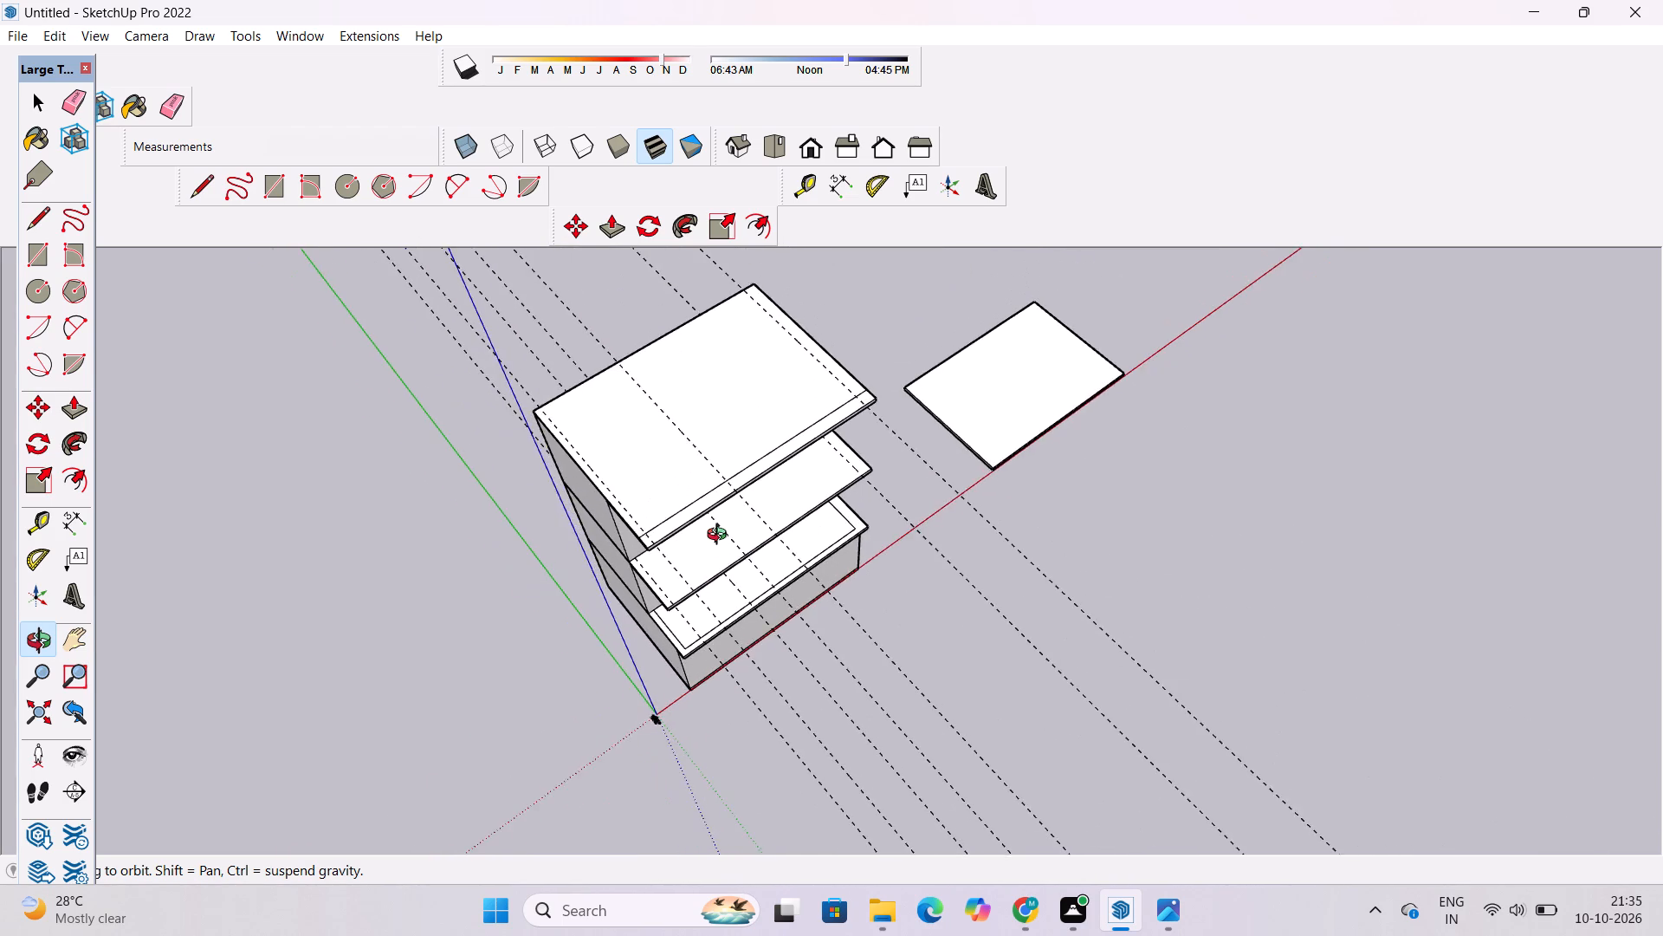
scroll(721, 536, up, 3)
drag(719, 533, 765, 469)
scroll(762, 465, up, 1)
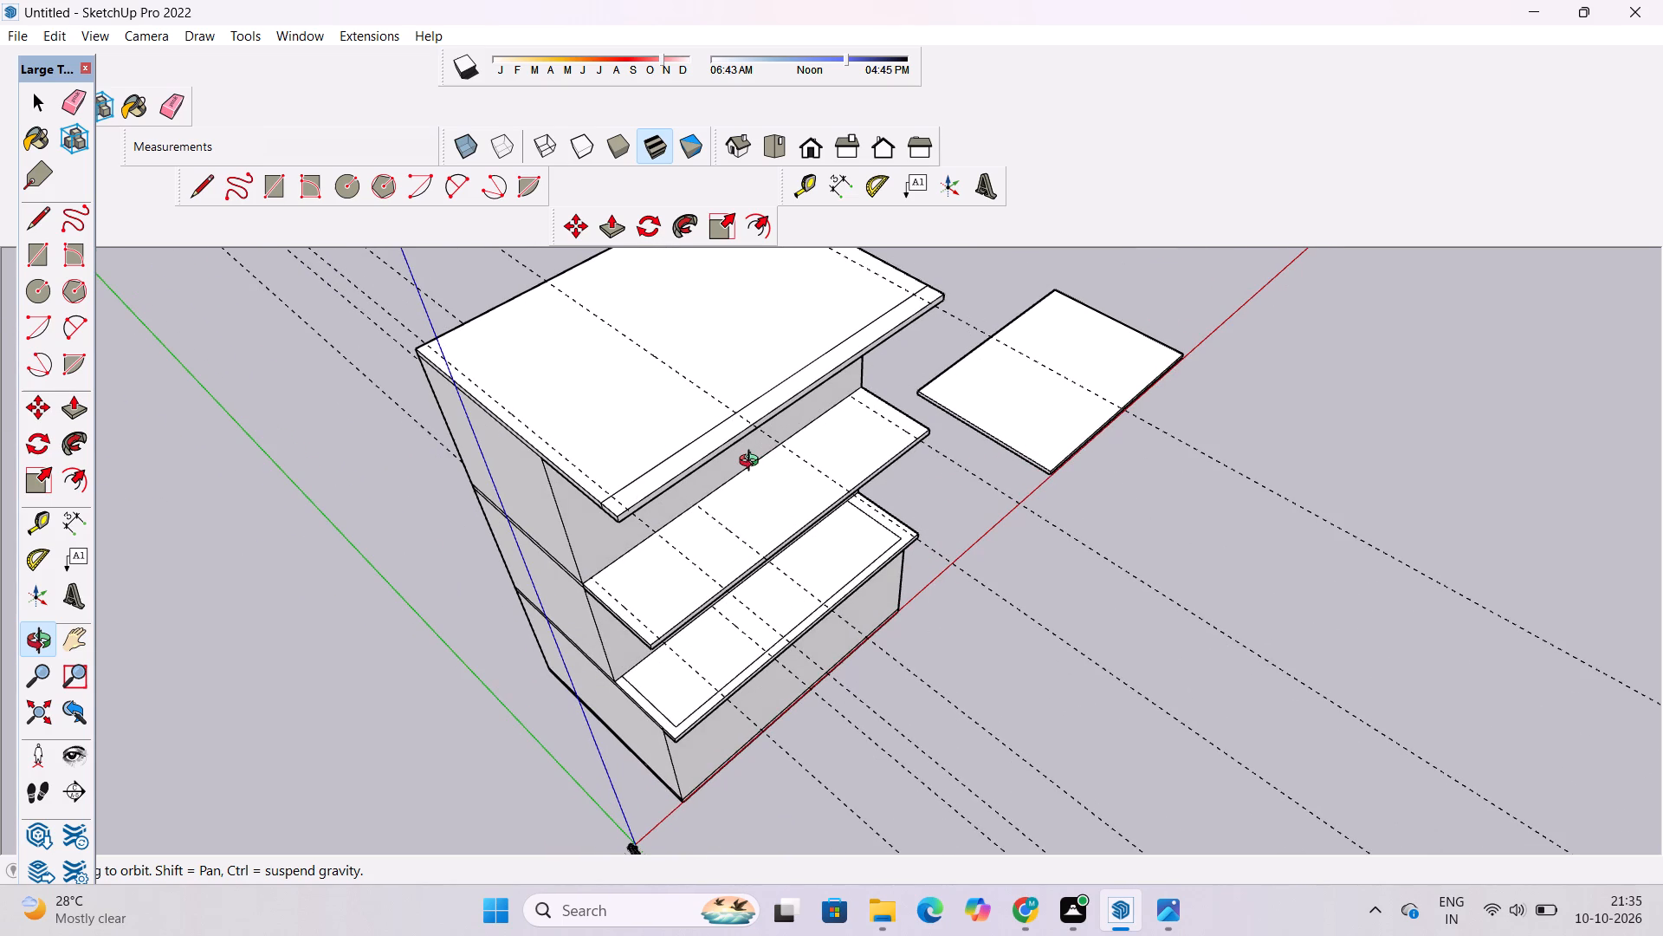
scroll(752, 463, down, 3)
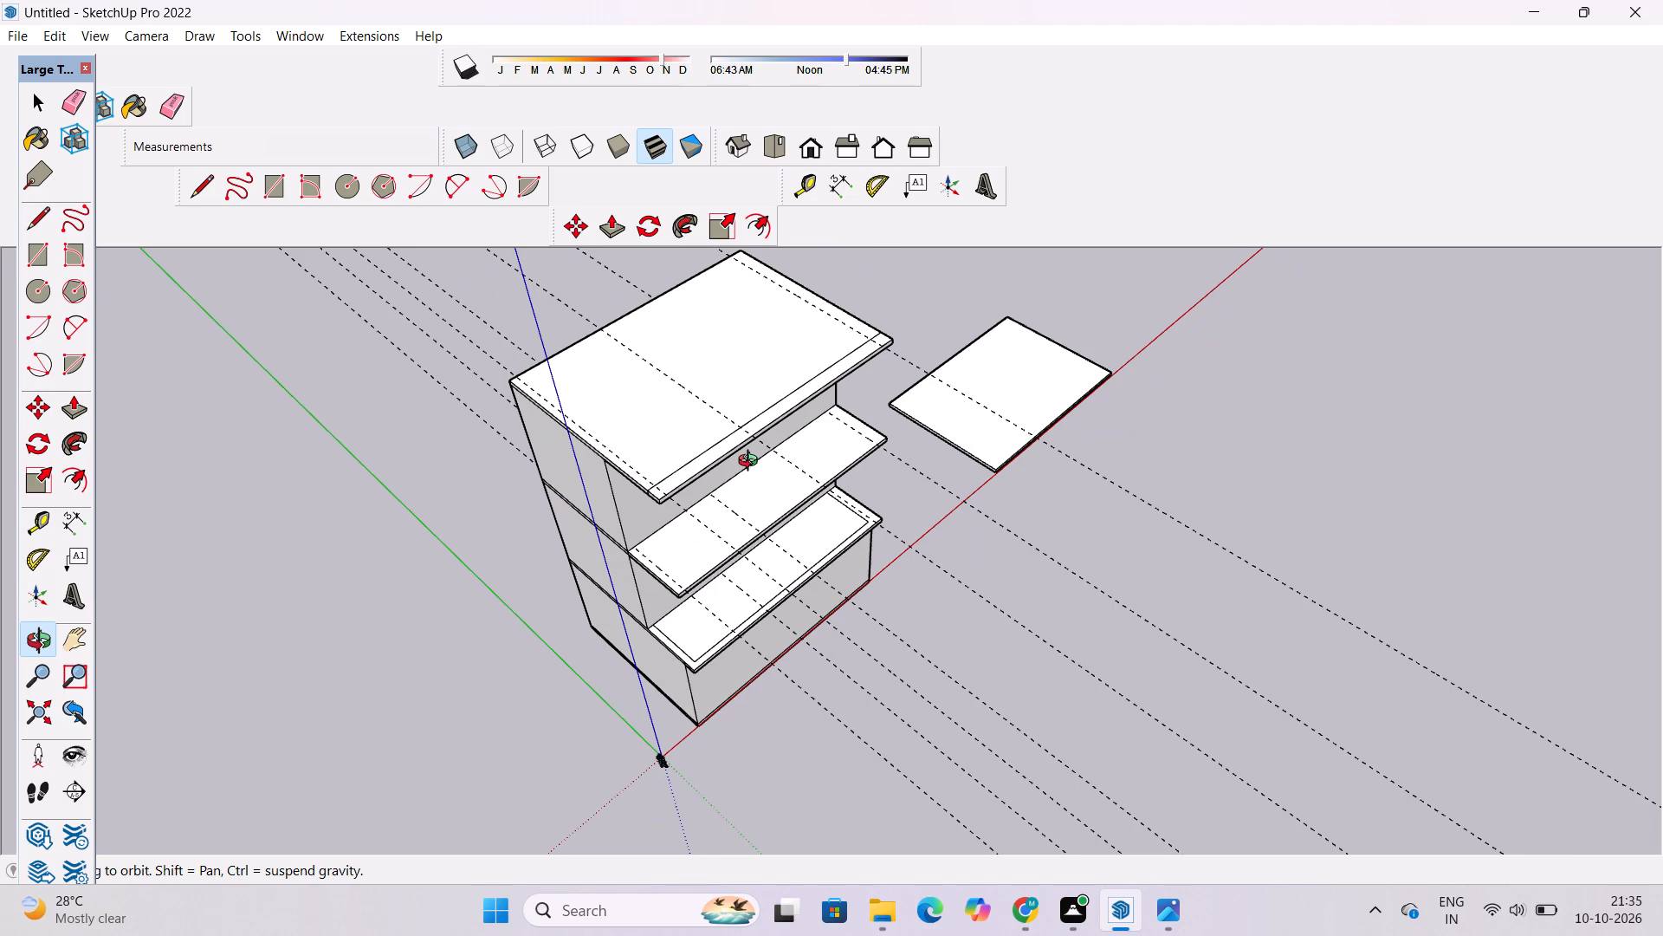
scroll(741, 468, down, 3)
shift+drag(735, 480, 738, 510)
drag(735, 543, 676, 588)
scroll(681, 534, up, 4)
drag(735, 535, 664, 569)
scroll(675, 545, up, 4)
shift+drag(689, 523, 609, 584)
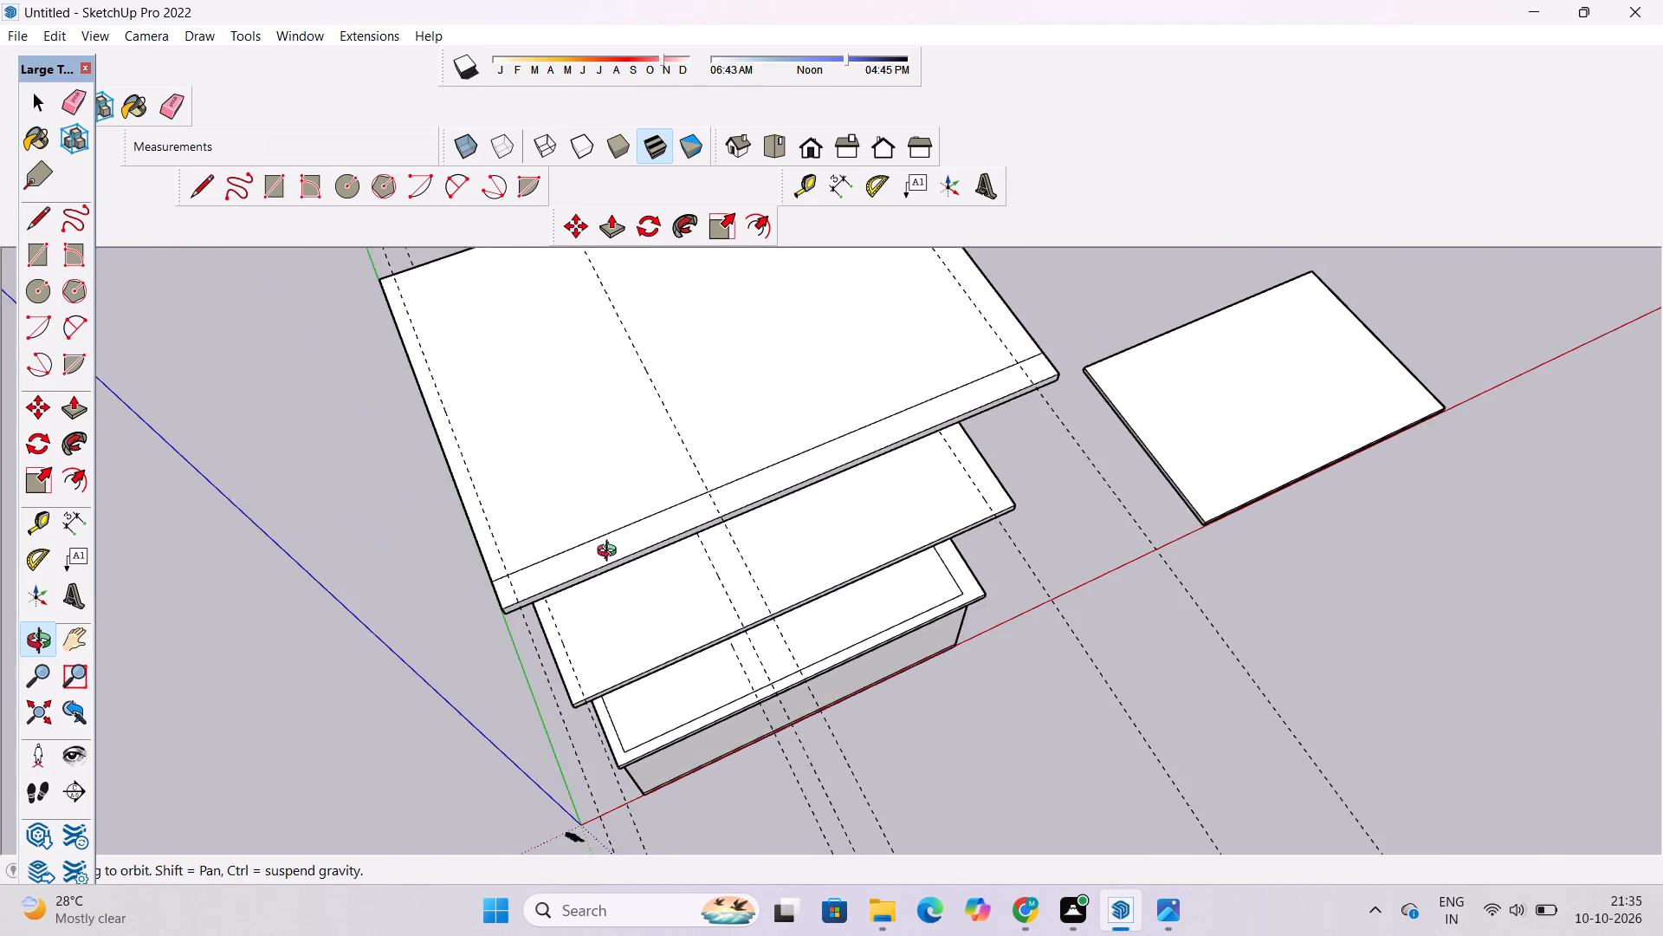
scroll(611, 553, down, 7)
drag(619, 543, 779, 570)
drag(711, 576, 694, 465)
drag(877, 661, 837, 547)
drag(800, 574, 713, 595)
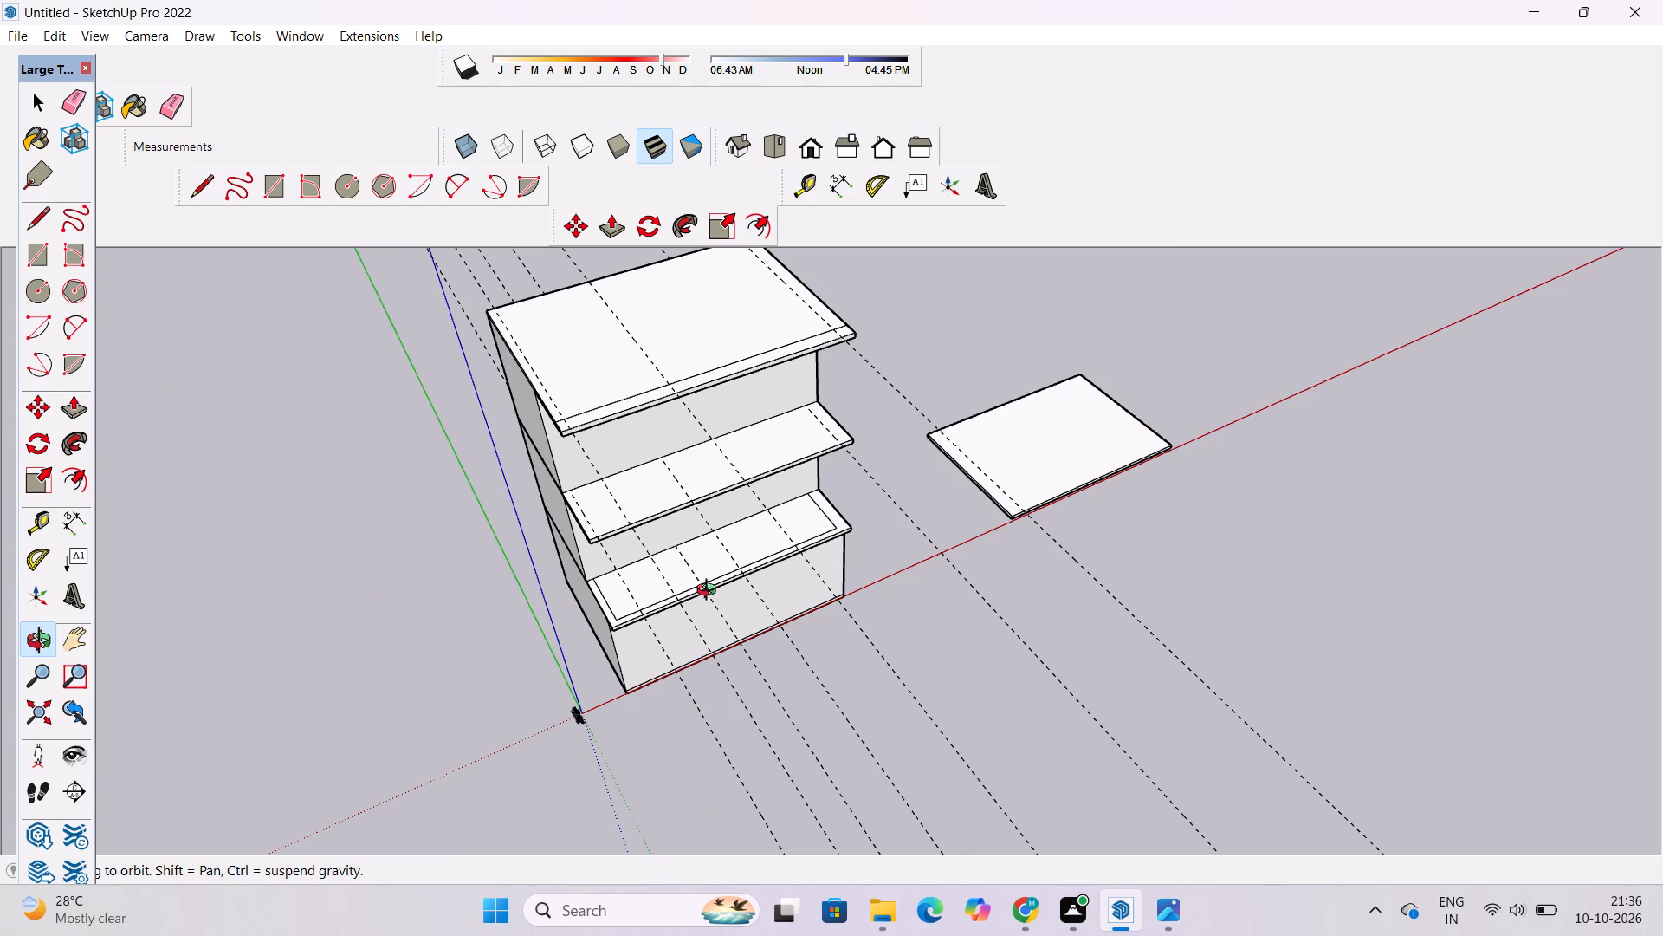
Turn on Energy saver in the Windows quick settings and return to the model.
click(1548, 914)
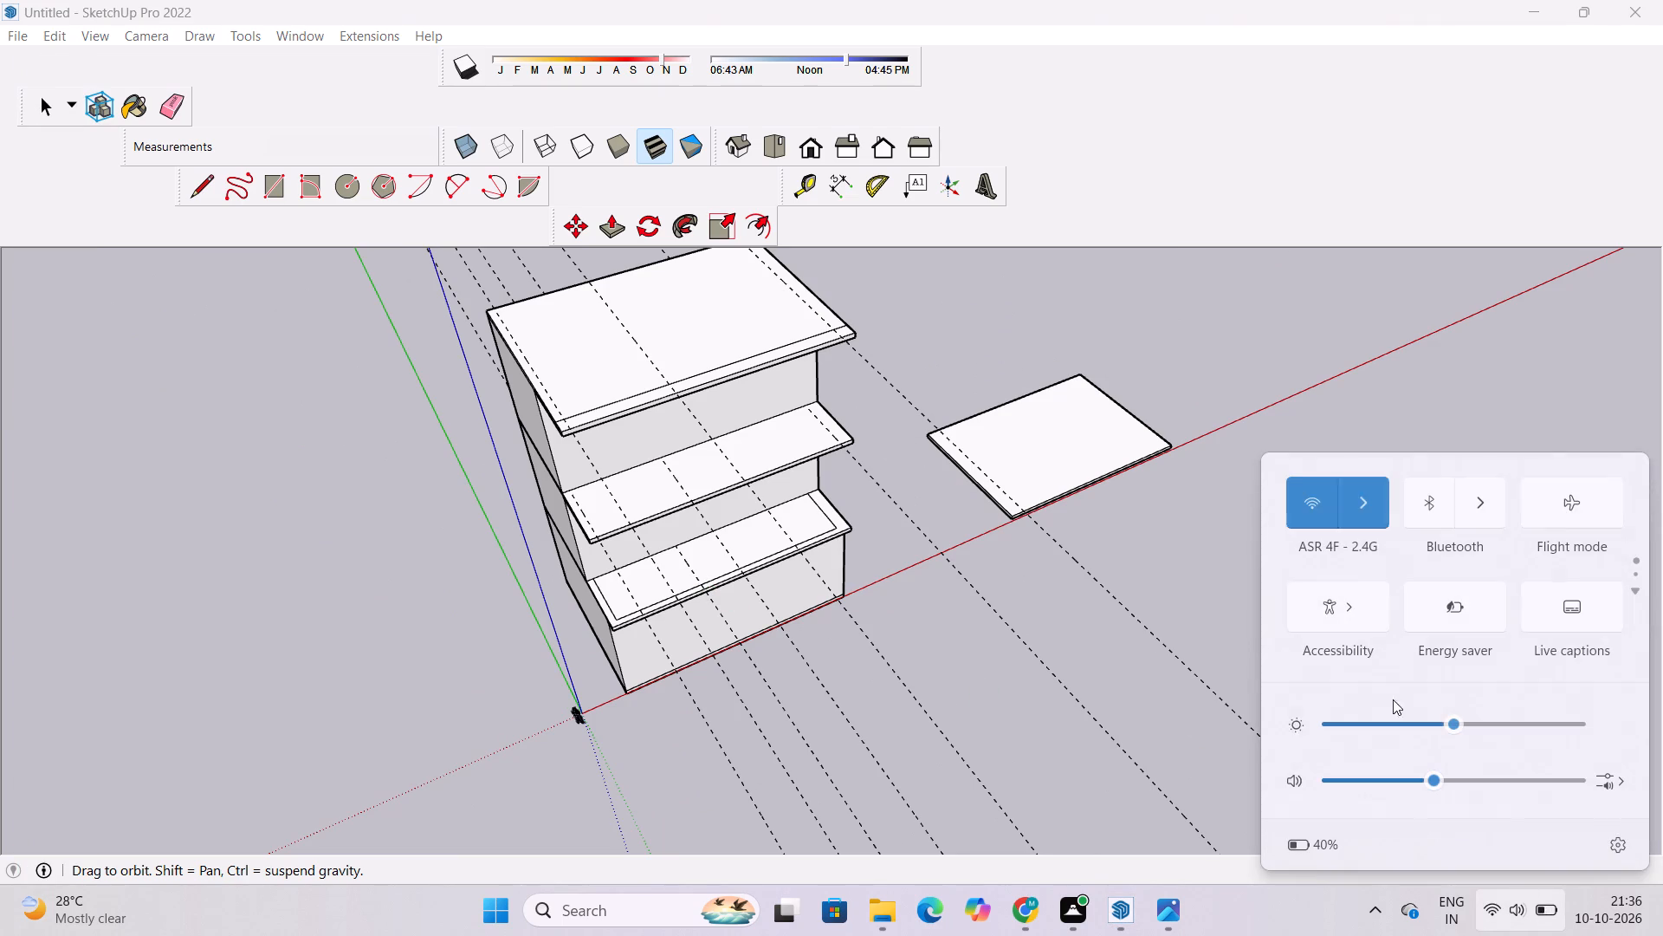
click(1444, 627)
click(1319, 376)
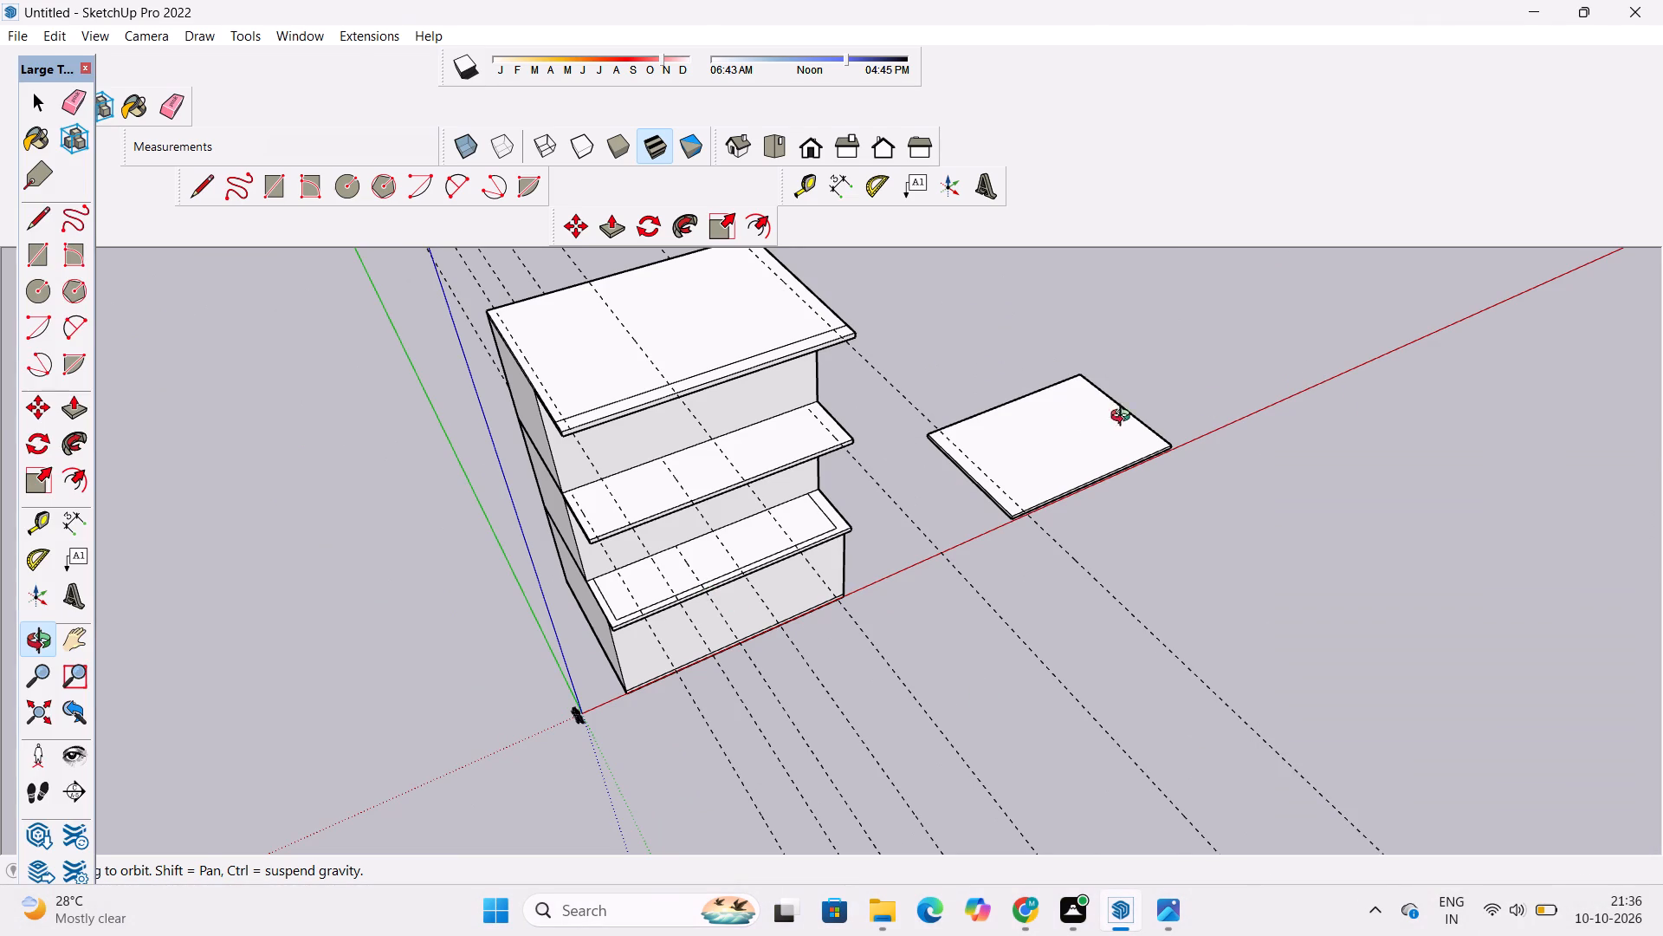
Examine the whole house block, its guides and the separate slab on the red axis from above.
scroll(1088, 423, down, 5)
shift+drag(1069, 512, 1069, 456)
drag(1069, 456, 1029, 479)
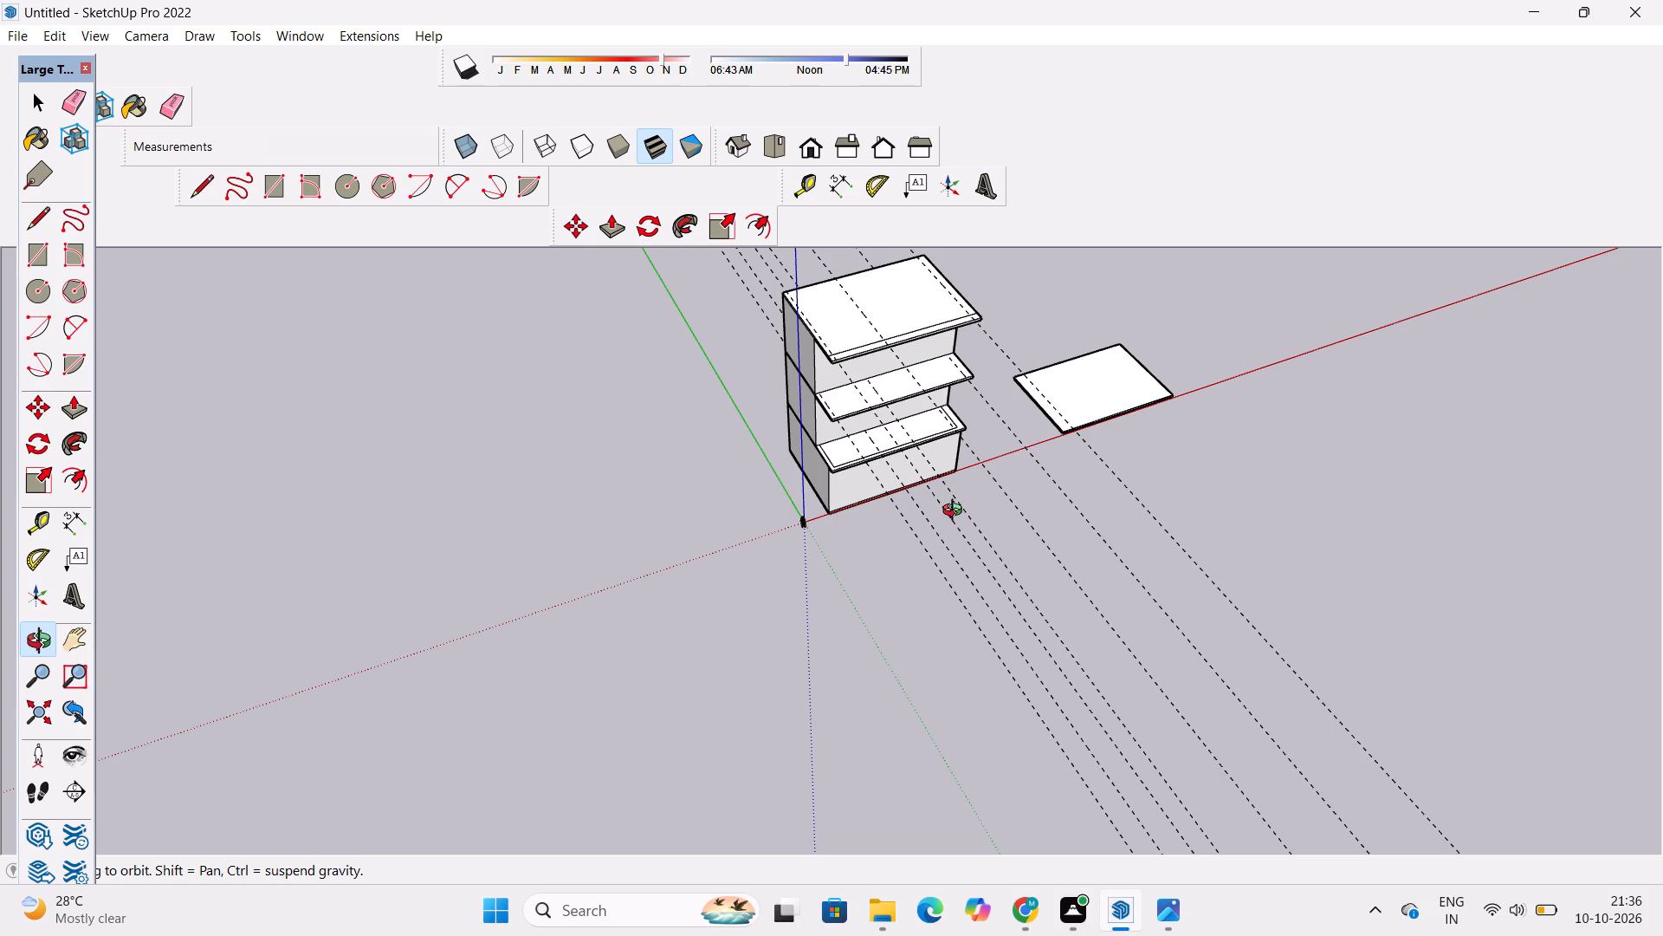
scroll(779, 314, down, 2)
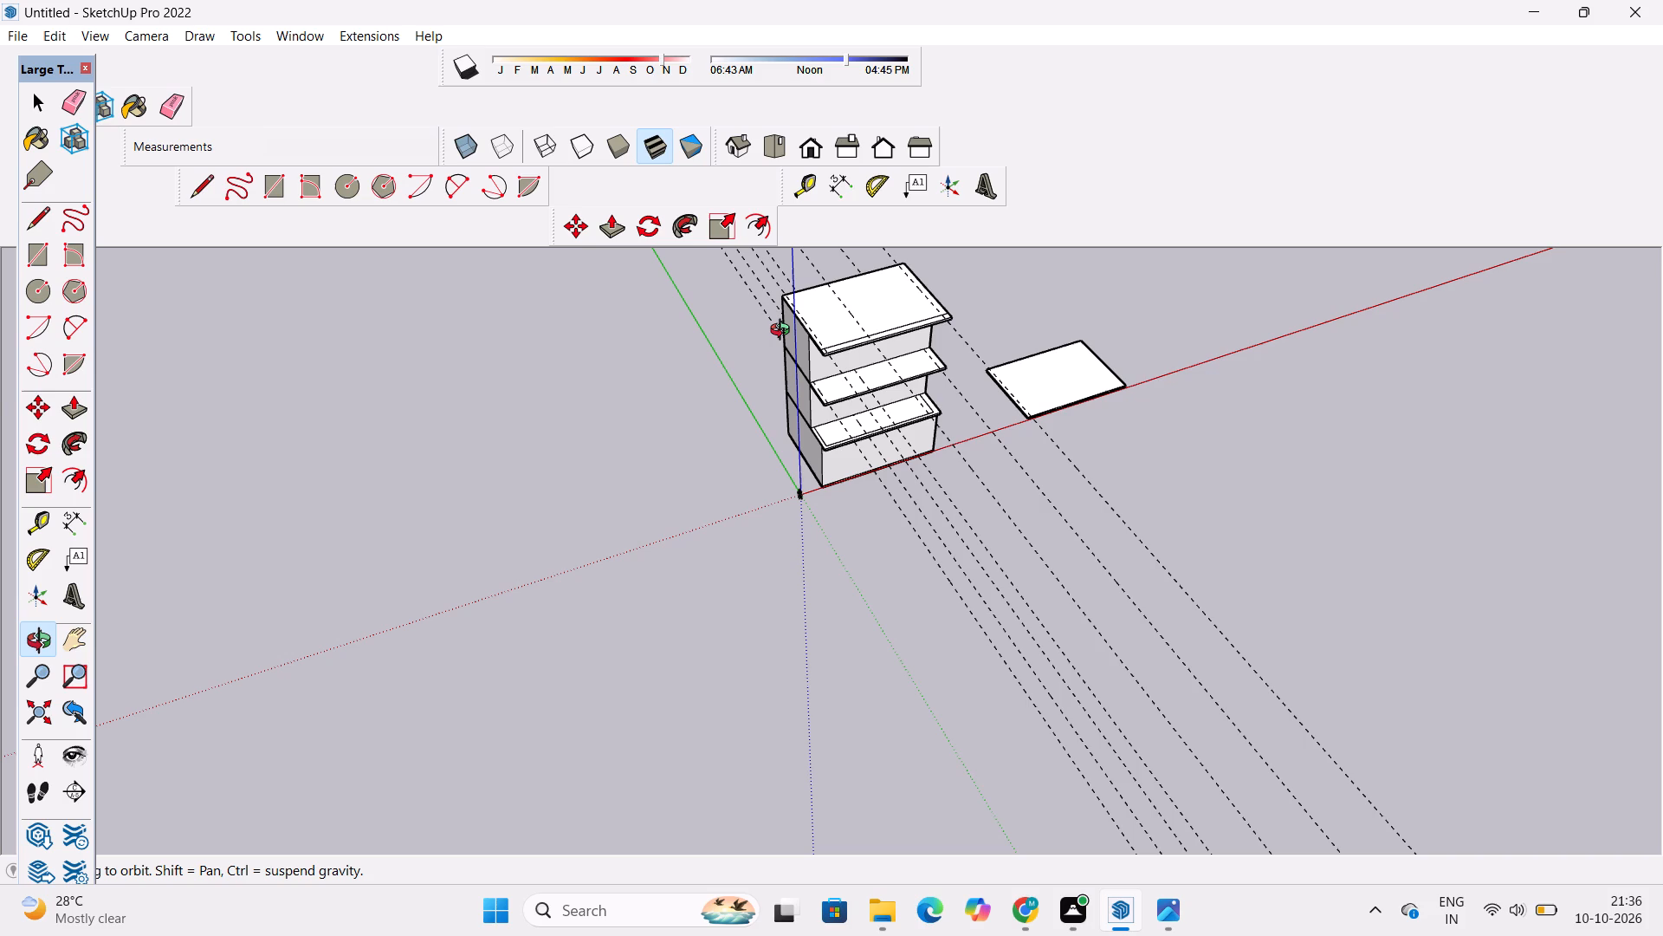
drag(783, 343, 793, 374)
scroll(793, 382, up, 1)
shift+drag(861, 367, 832, 448)
scroll(831, 446, up, 4)
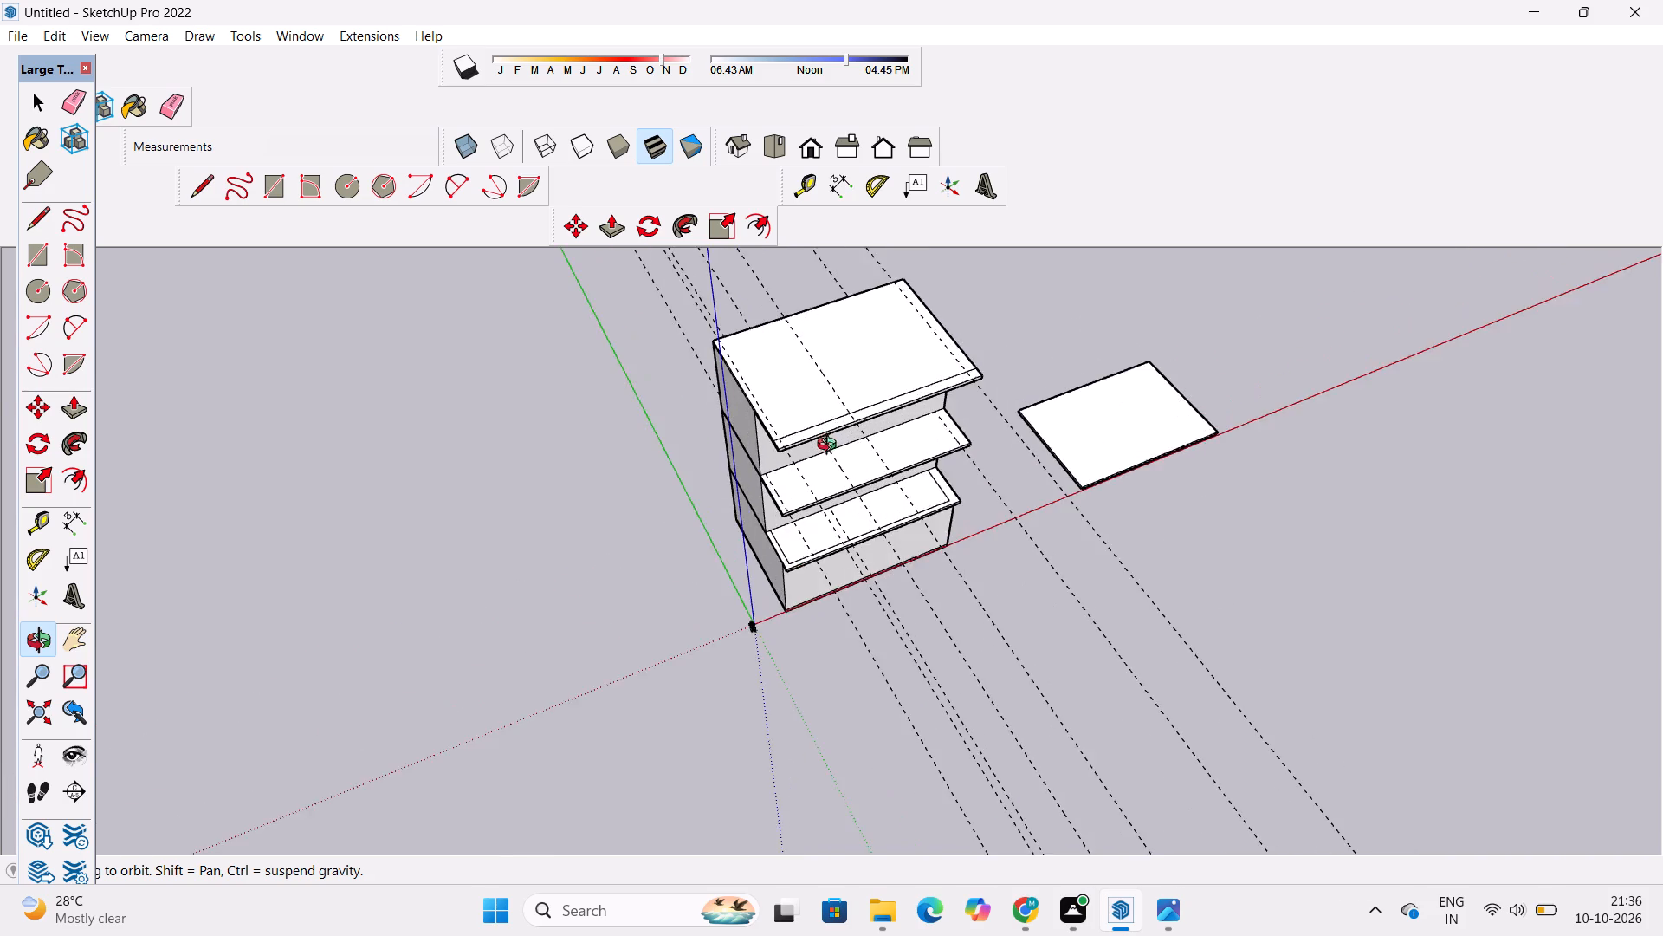
drag(841, 436, 743, 465)
drag(740, 465, 835, 478)
scroll(770, 454, up, 4)
shift+drag(747, 447, 771, 432)
shift+scroll(780, 411, down, 5)
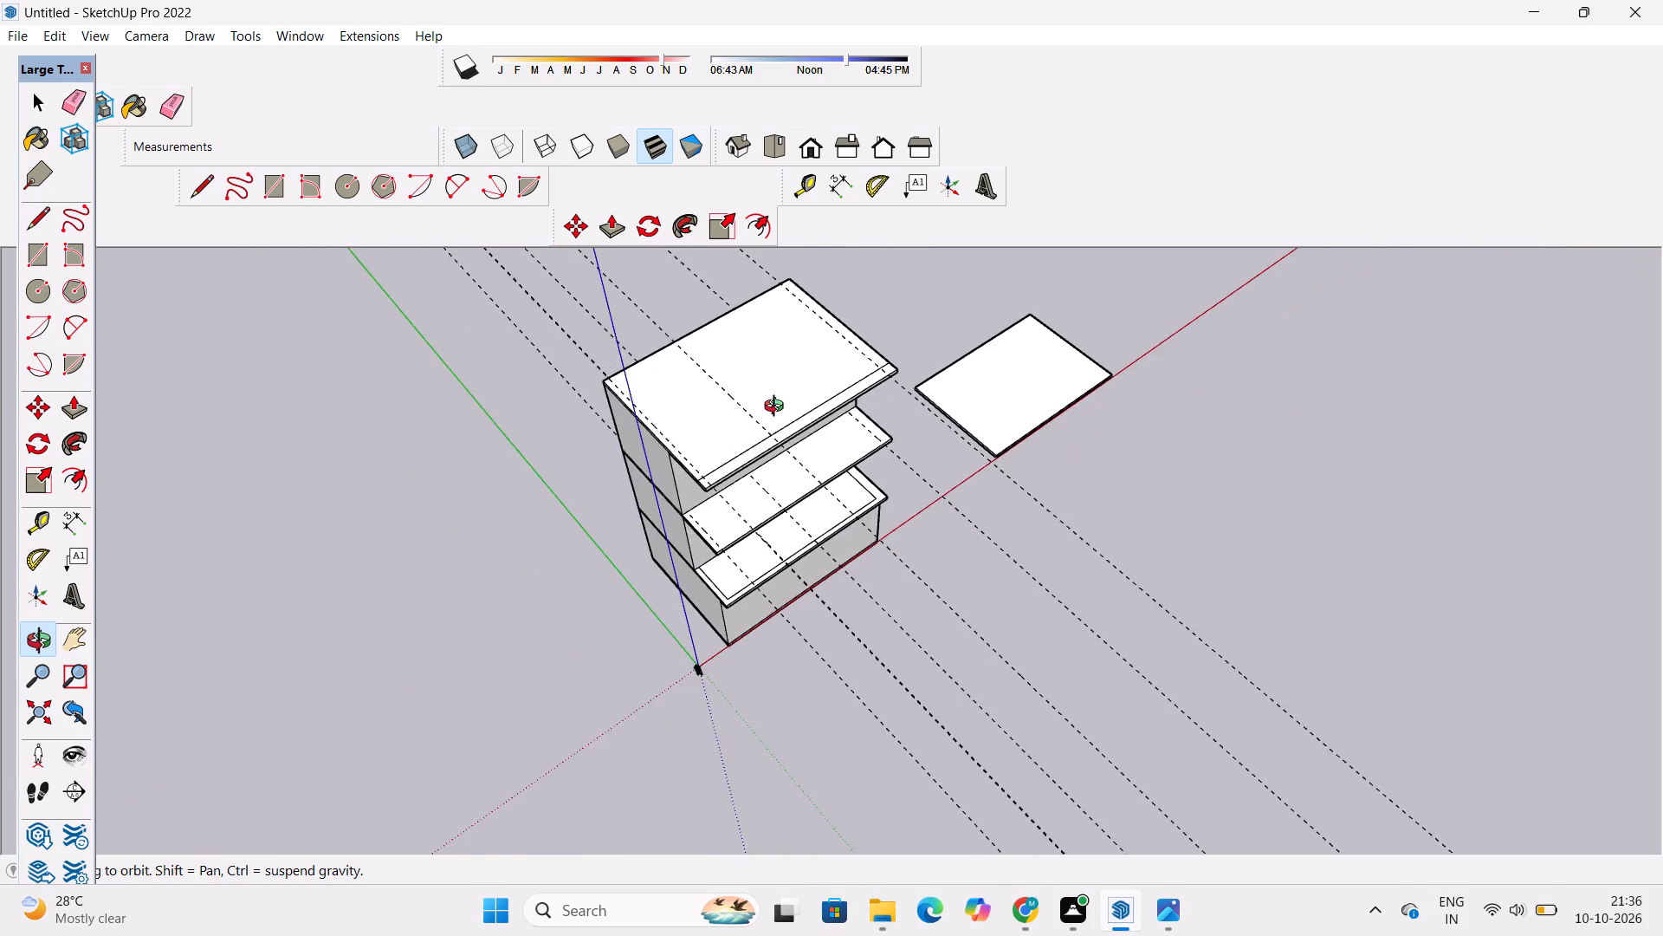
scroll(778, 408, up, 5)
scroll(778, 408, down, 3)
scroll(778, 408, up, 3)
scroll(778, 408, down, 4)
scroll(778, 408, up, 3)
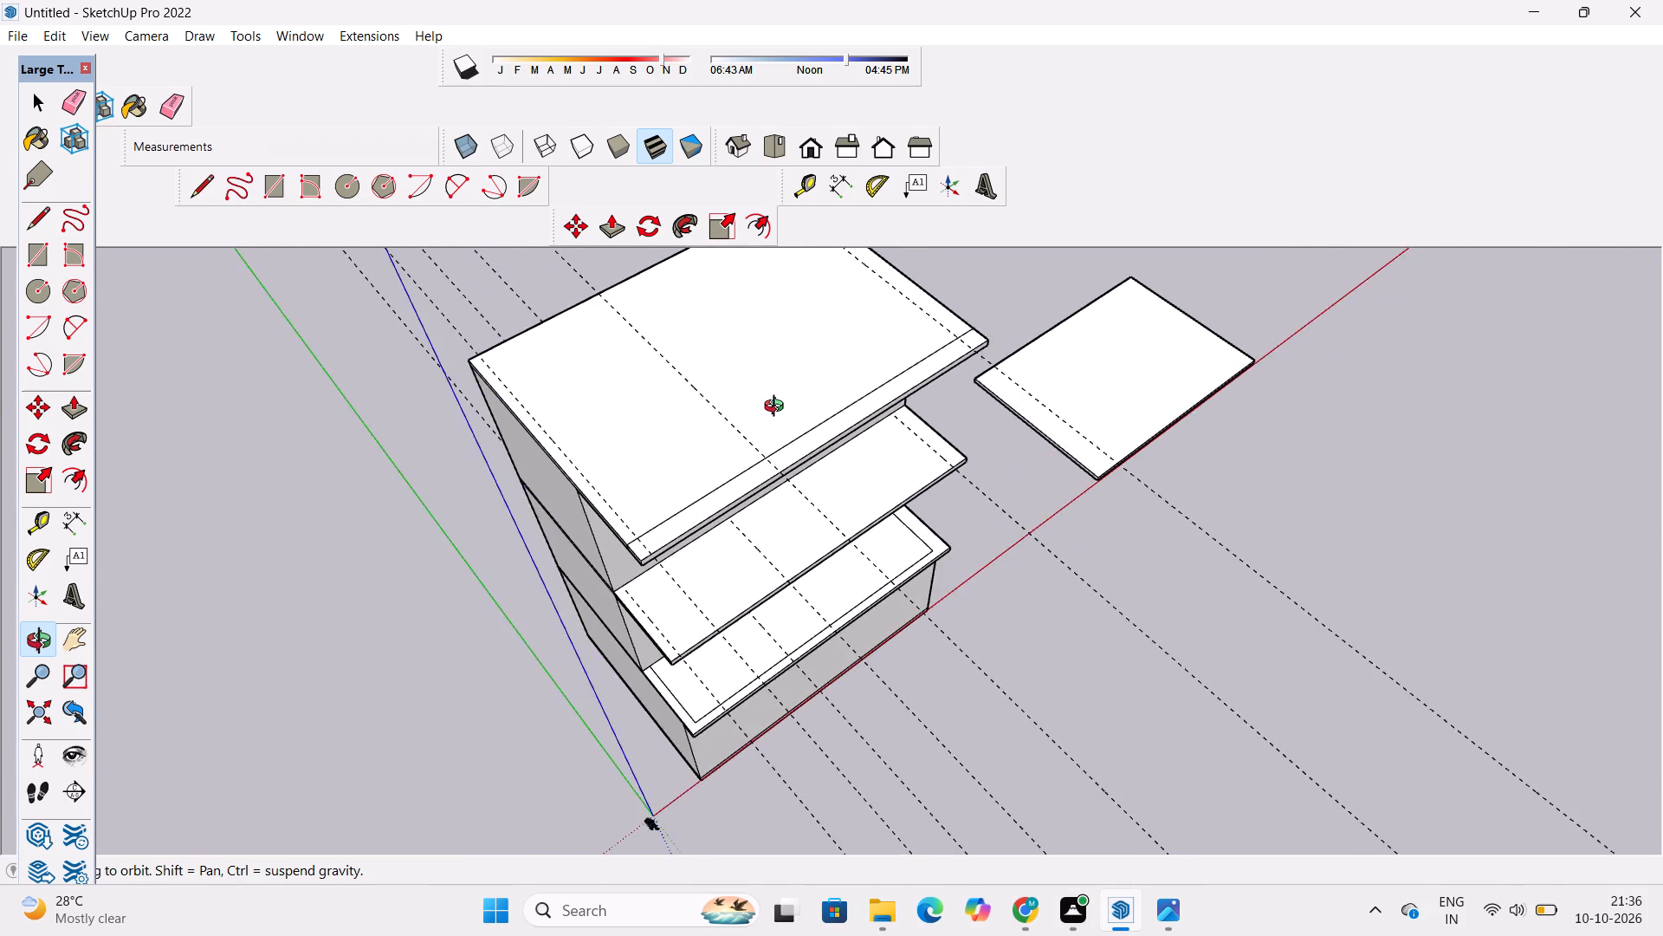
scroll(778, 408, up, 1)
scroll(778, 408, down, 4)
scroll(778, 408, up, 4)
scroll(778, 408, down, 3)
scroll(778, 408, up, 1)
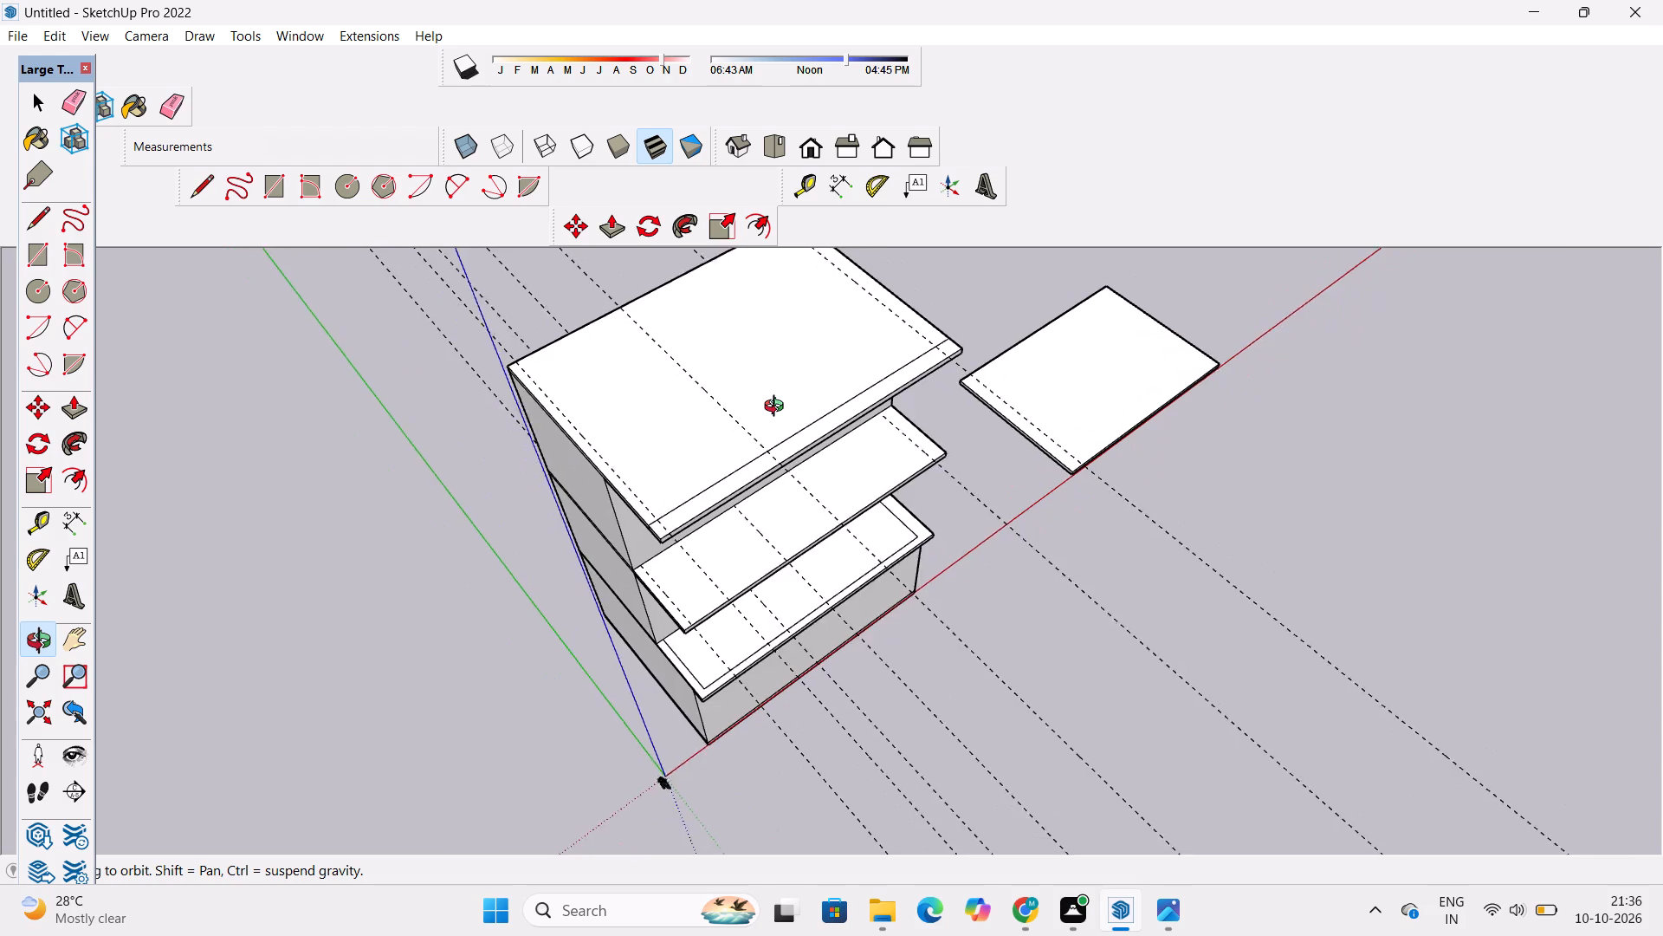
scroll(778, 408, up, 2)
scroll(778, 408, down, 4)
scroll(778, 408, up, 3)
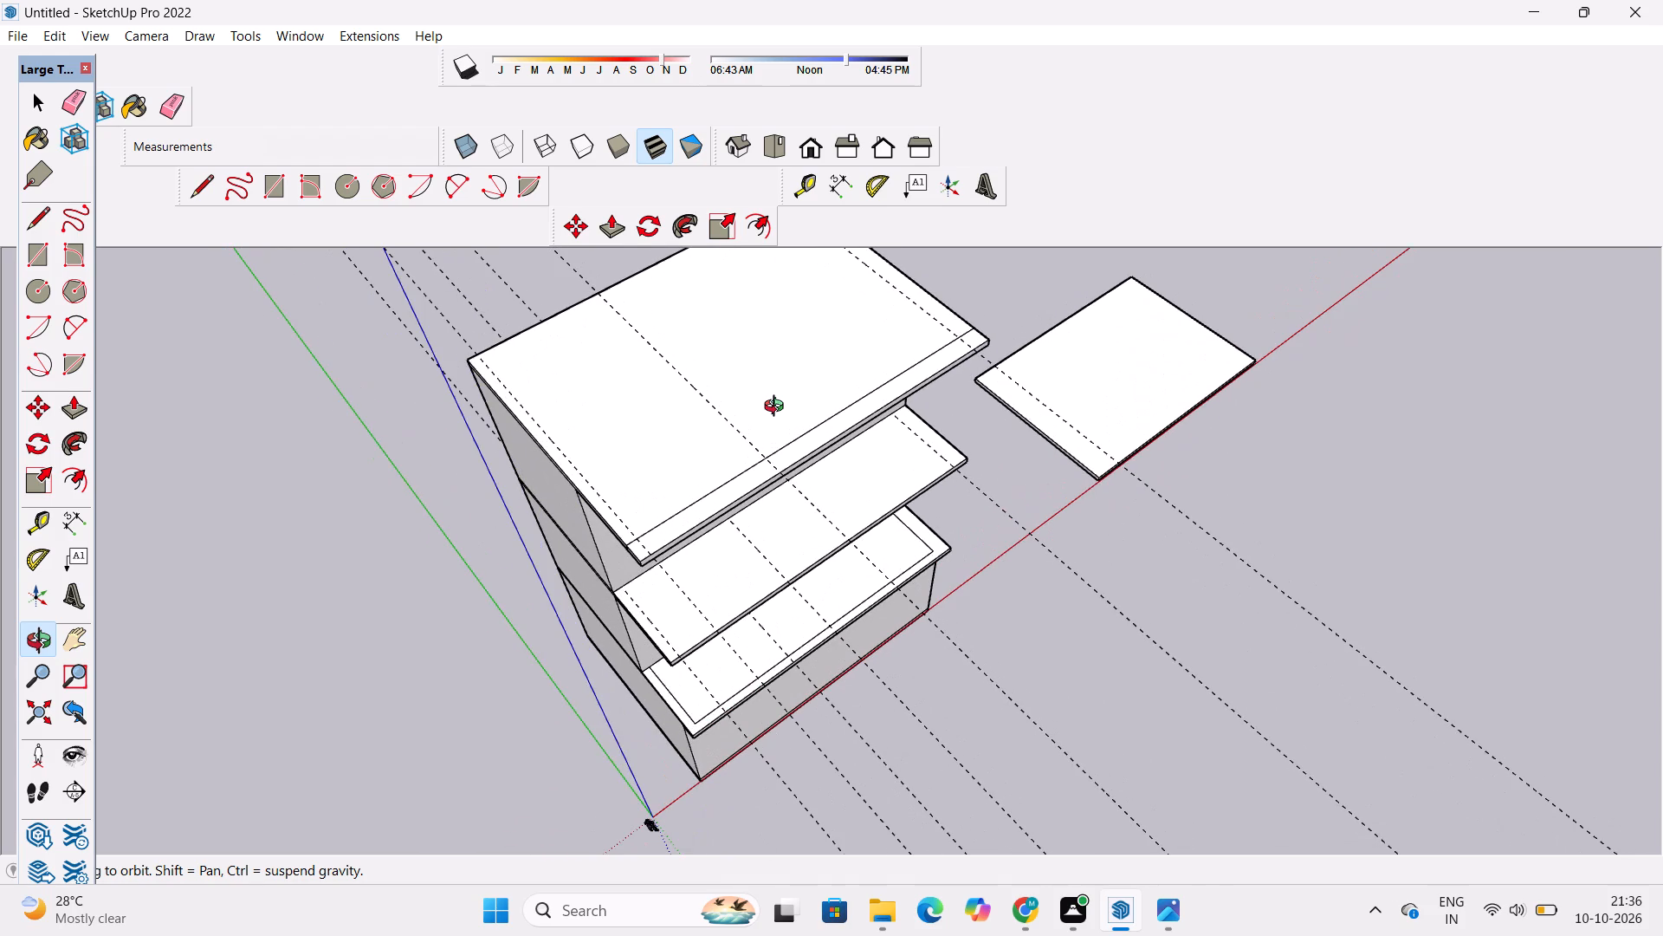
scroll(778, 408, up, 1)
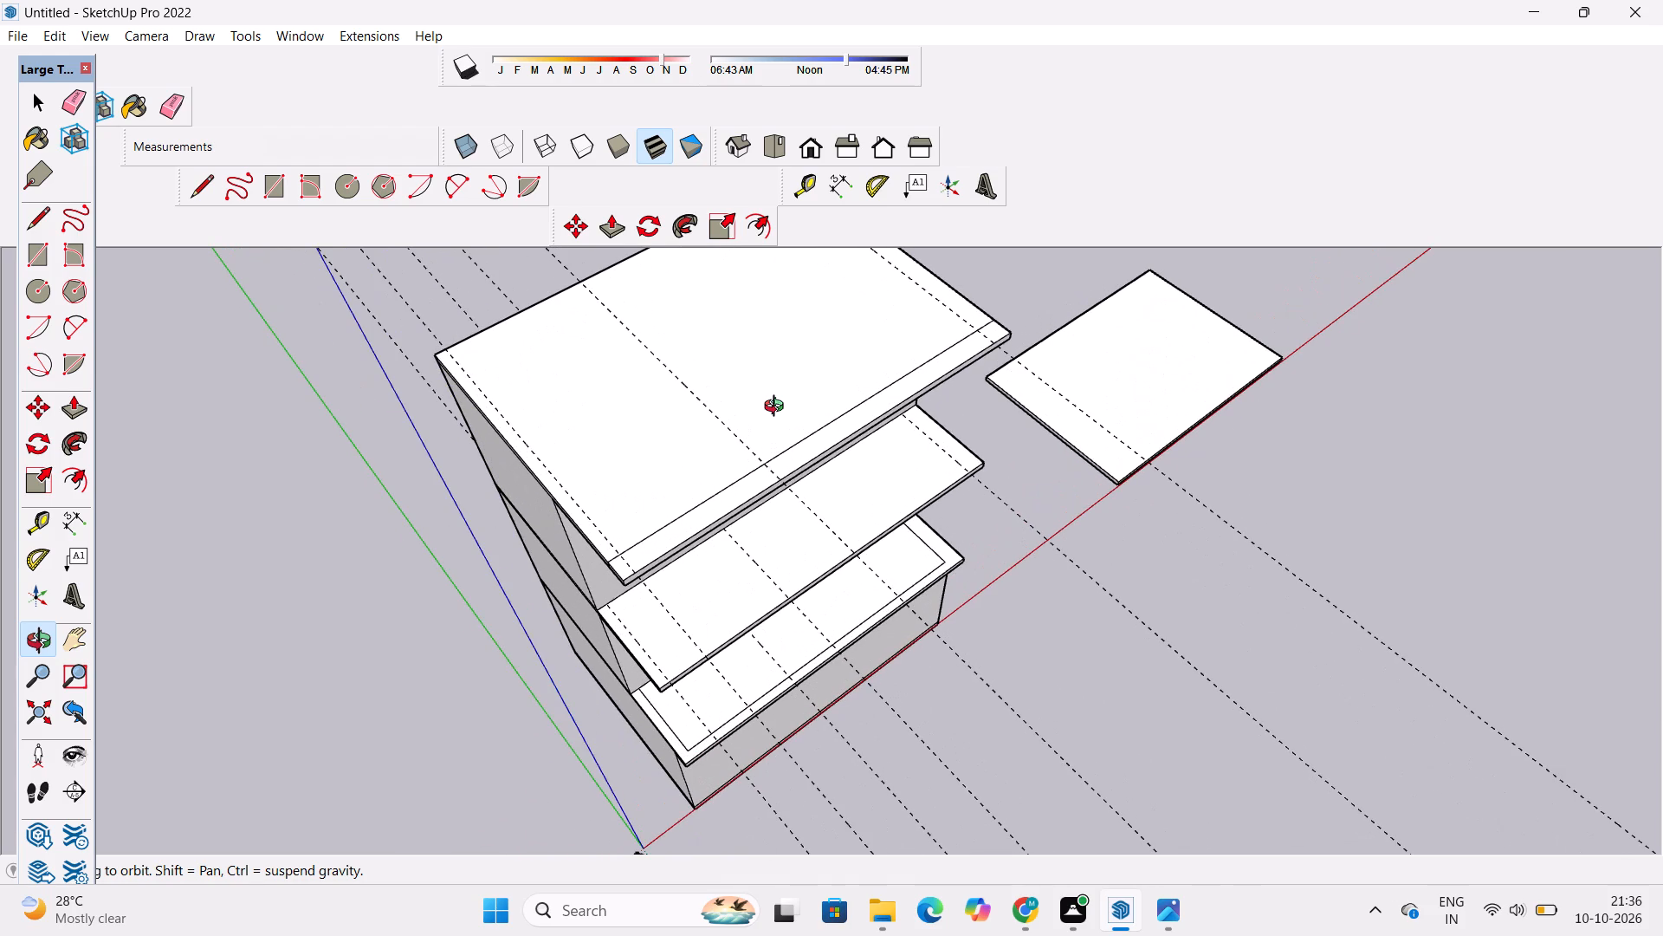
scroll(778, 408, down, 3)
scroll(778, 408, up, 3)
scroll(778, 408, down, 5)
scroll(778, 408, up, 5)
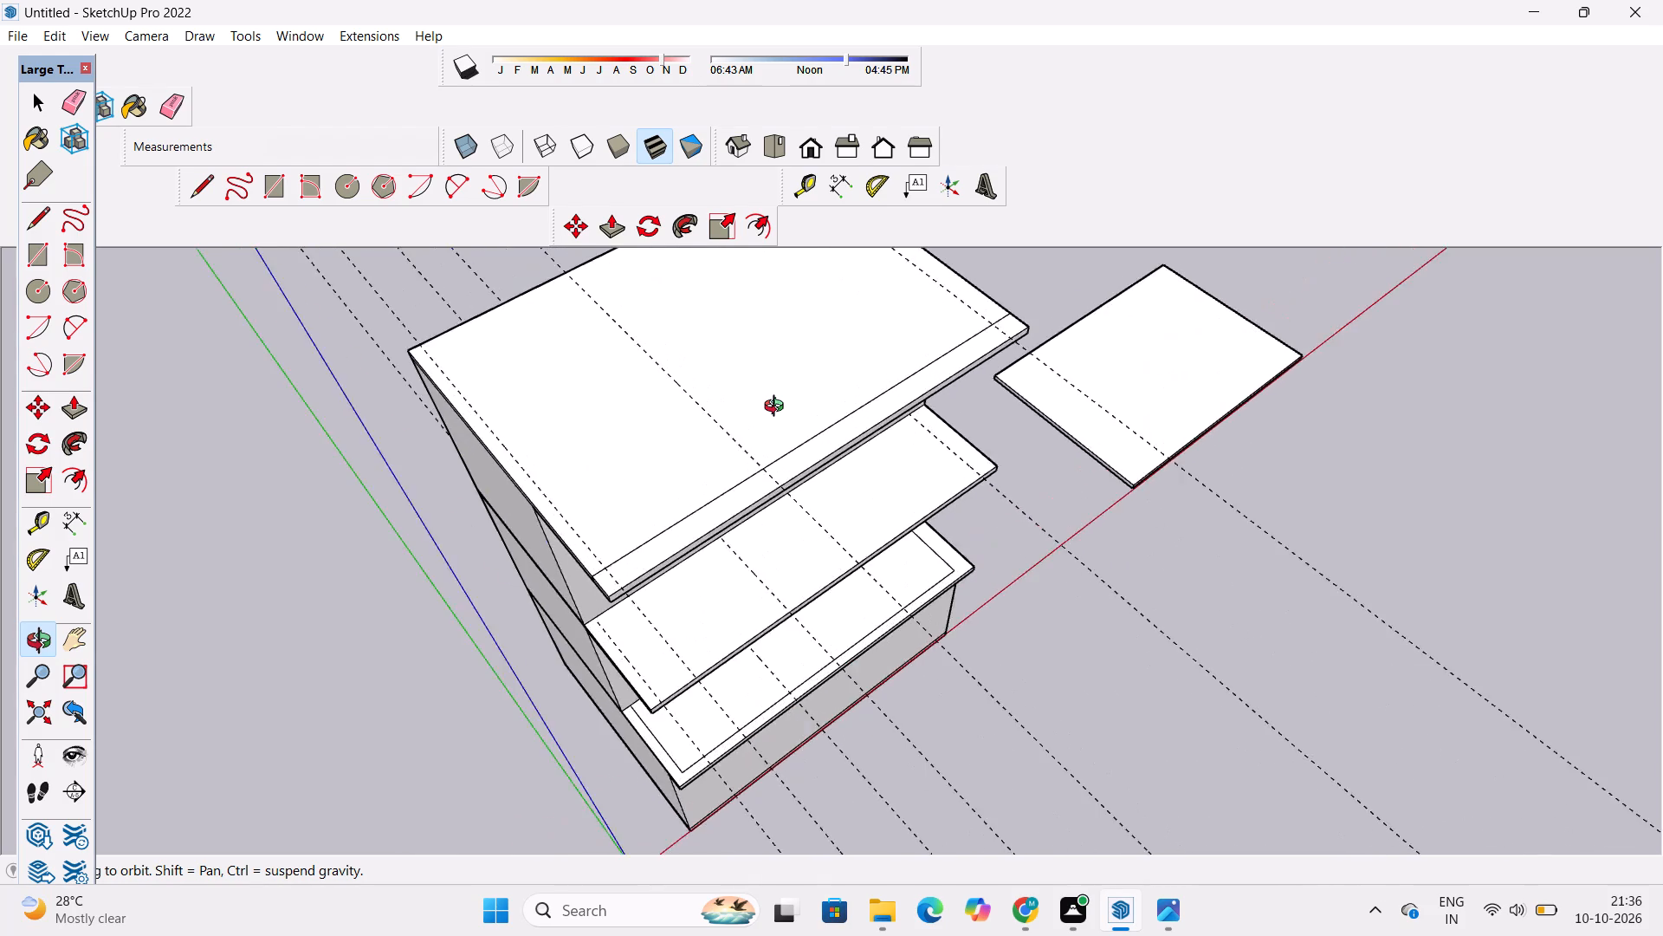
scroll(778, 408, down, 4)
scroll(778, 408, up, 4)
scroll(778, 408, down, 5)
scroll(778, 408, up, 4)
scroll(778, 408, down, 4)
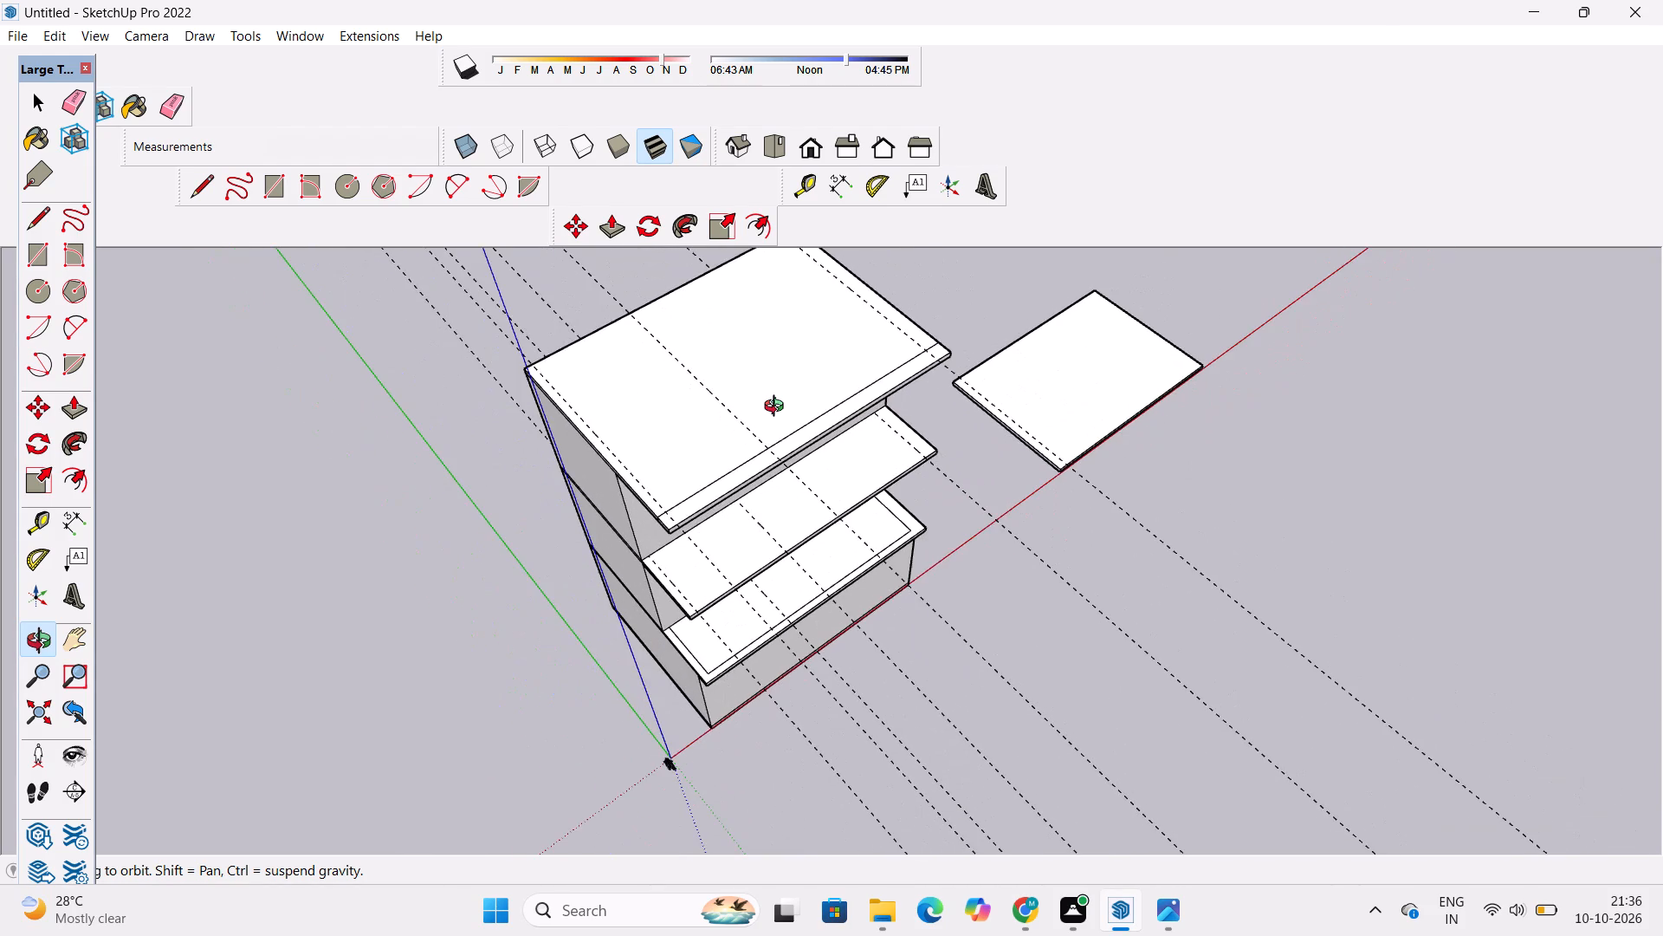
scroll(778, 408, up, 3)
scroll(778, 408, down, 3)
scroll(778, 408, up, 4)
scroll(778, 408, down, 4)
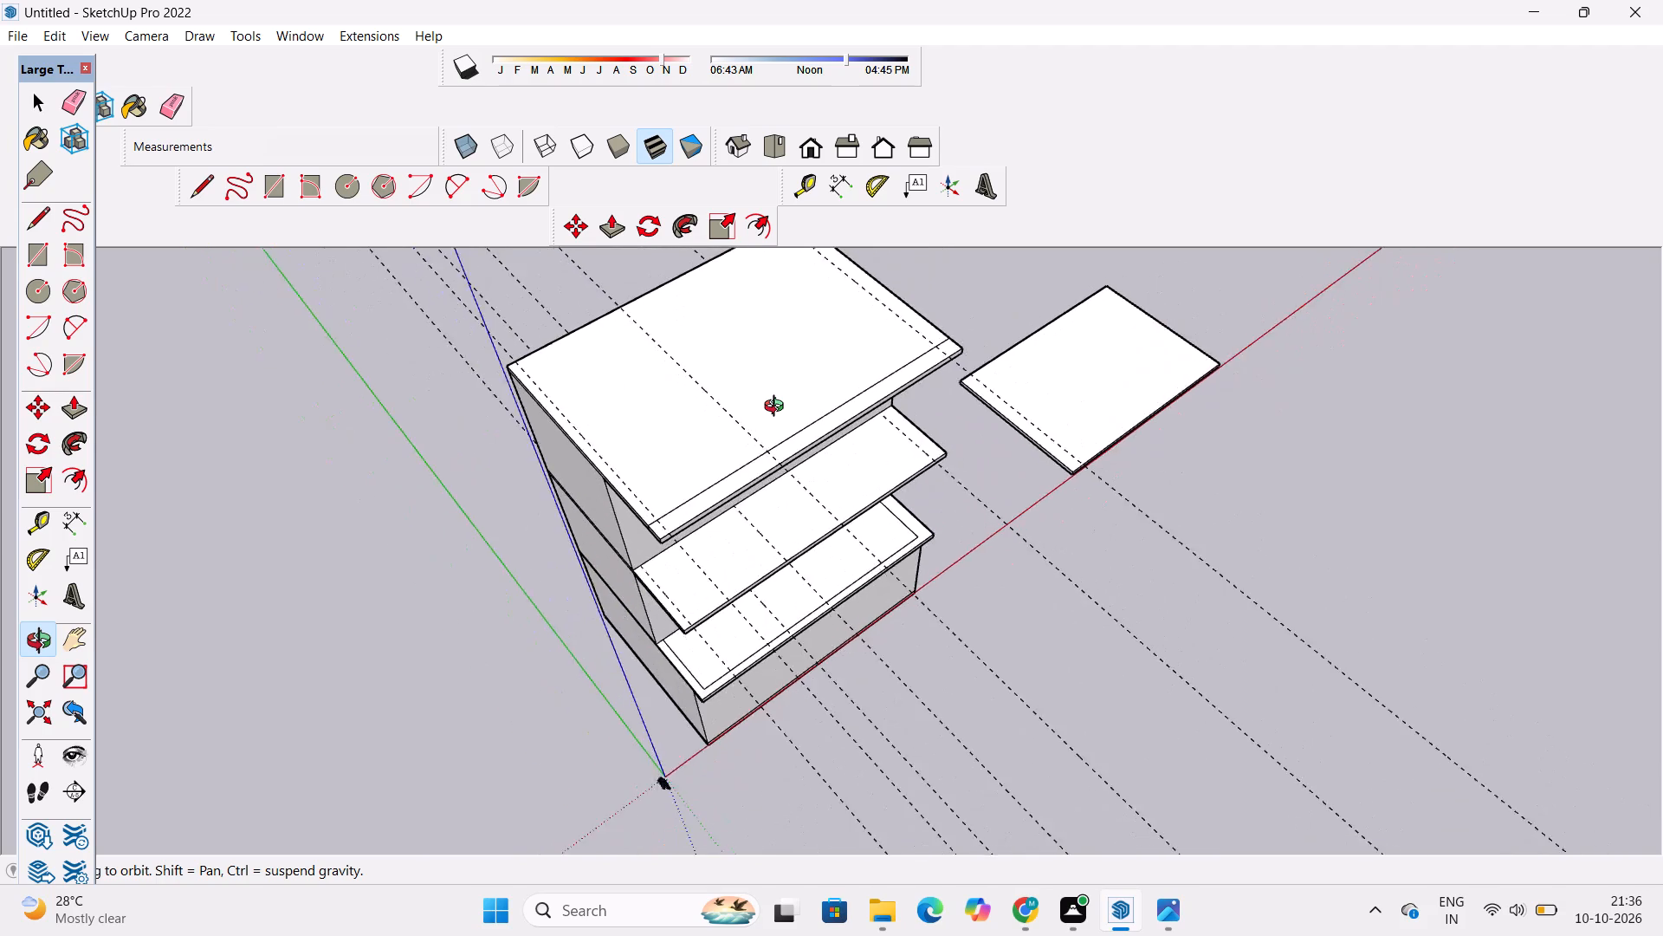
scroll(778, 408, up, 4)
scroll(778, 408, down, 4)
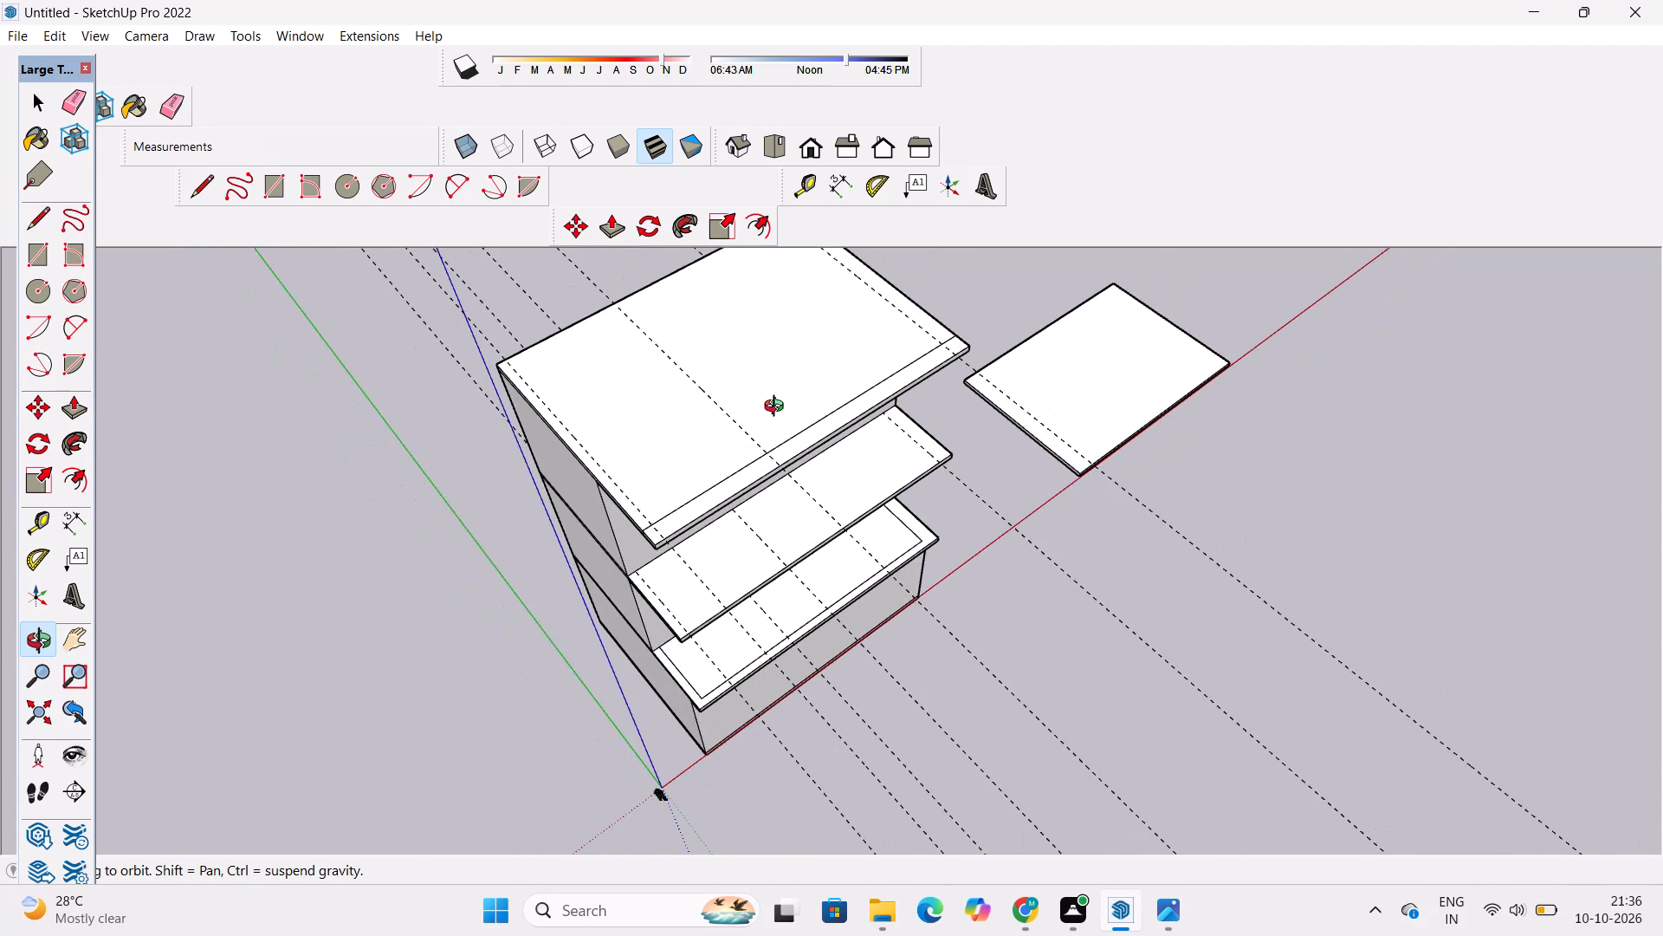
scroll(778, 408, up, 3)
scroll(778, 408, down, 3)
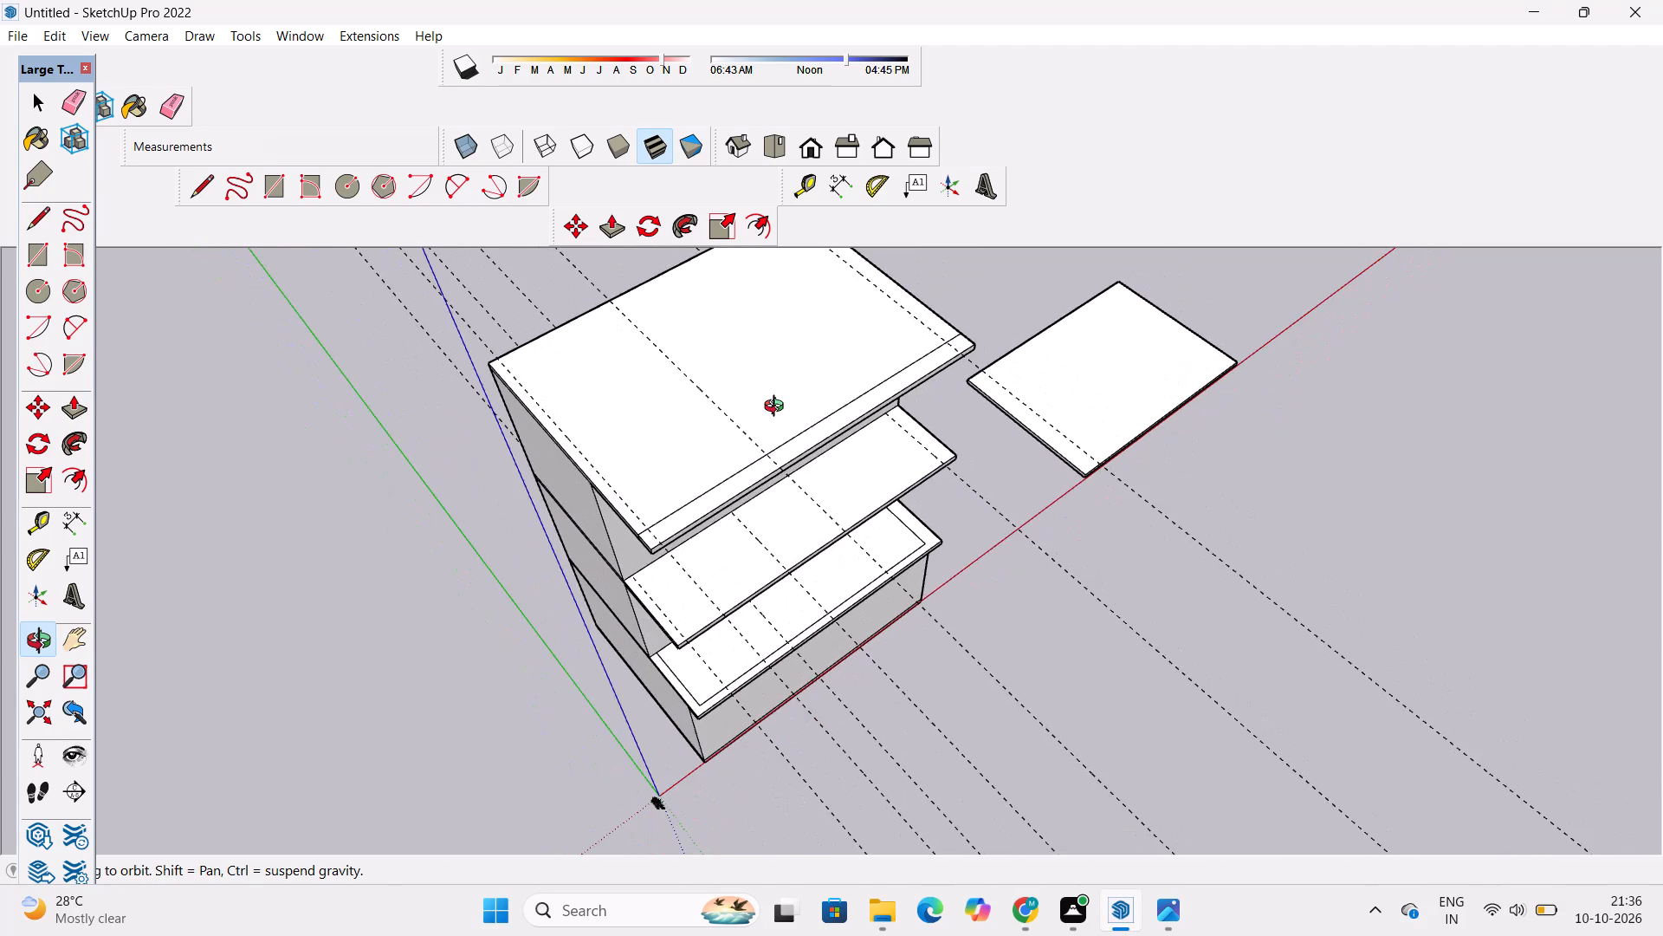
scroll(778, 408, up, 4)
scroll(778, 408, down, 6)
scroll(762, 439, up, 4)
Examine the three overhanging slabs and the guides crossing them from the origin side and the front corner.
drag(770, 438, 762, 461)
shift+drag(762, 463, 730, 473)
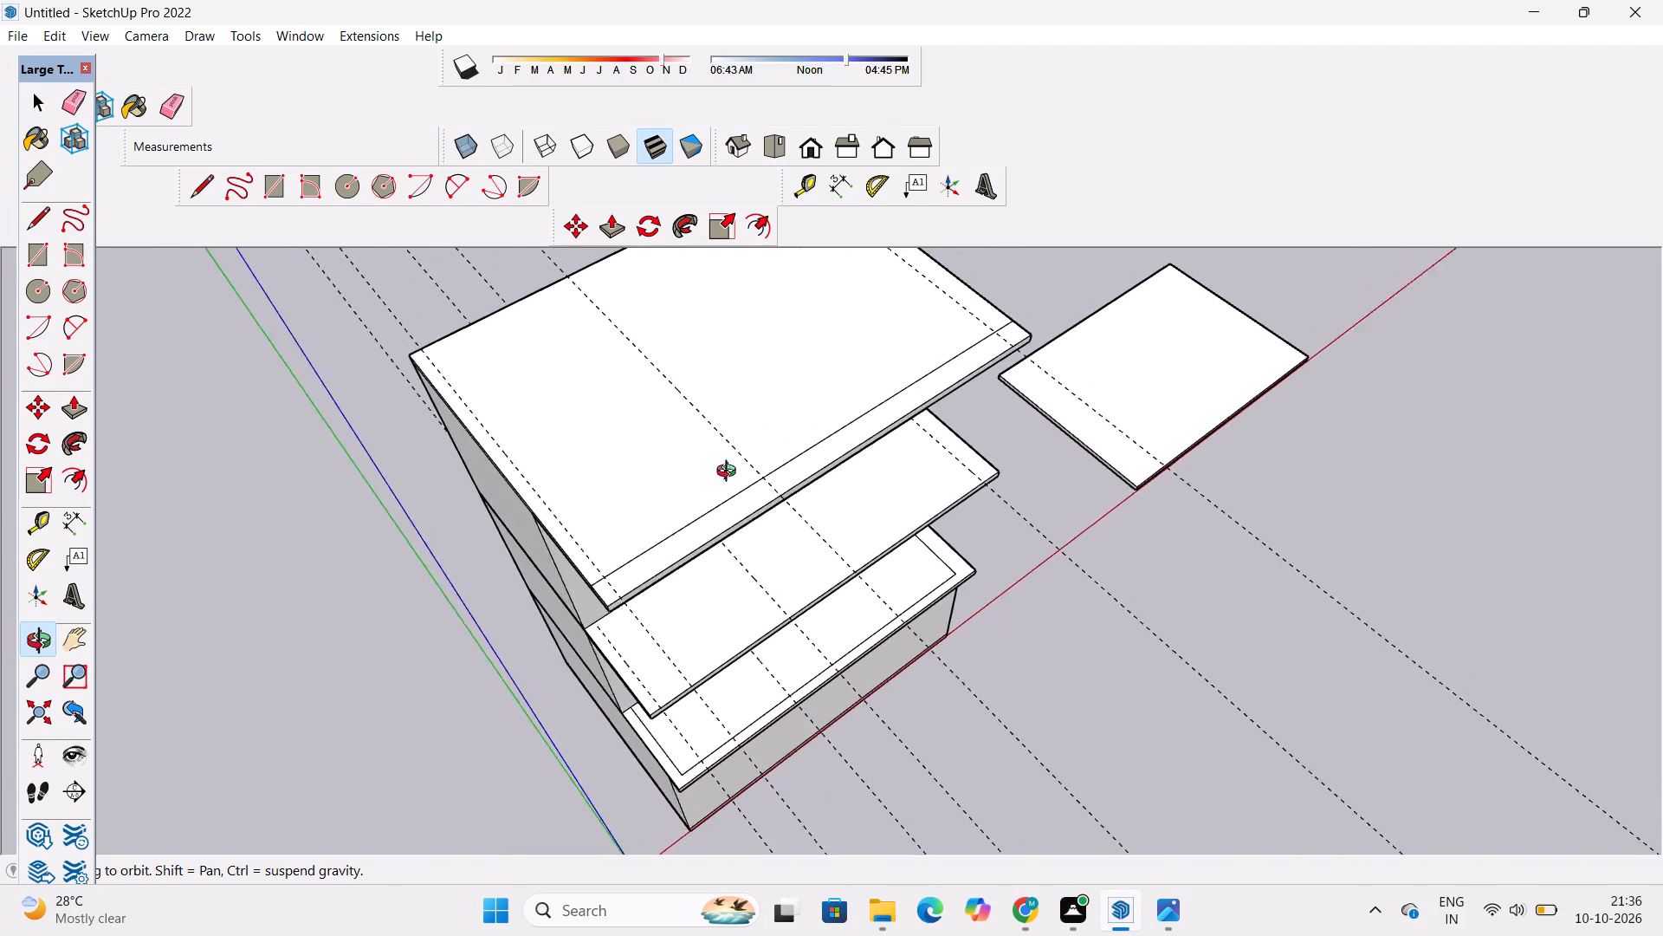
shift+drag(730, 473, 669, 494)
drag(681, 518, 736, 461)
drag(727, 498, 828, 401)
scroll(725, 396, down, 5)
shift+drag(712, 408, 715, 517)
drag(699, 523, 869, 447)
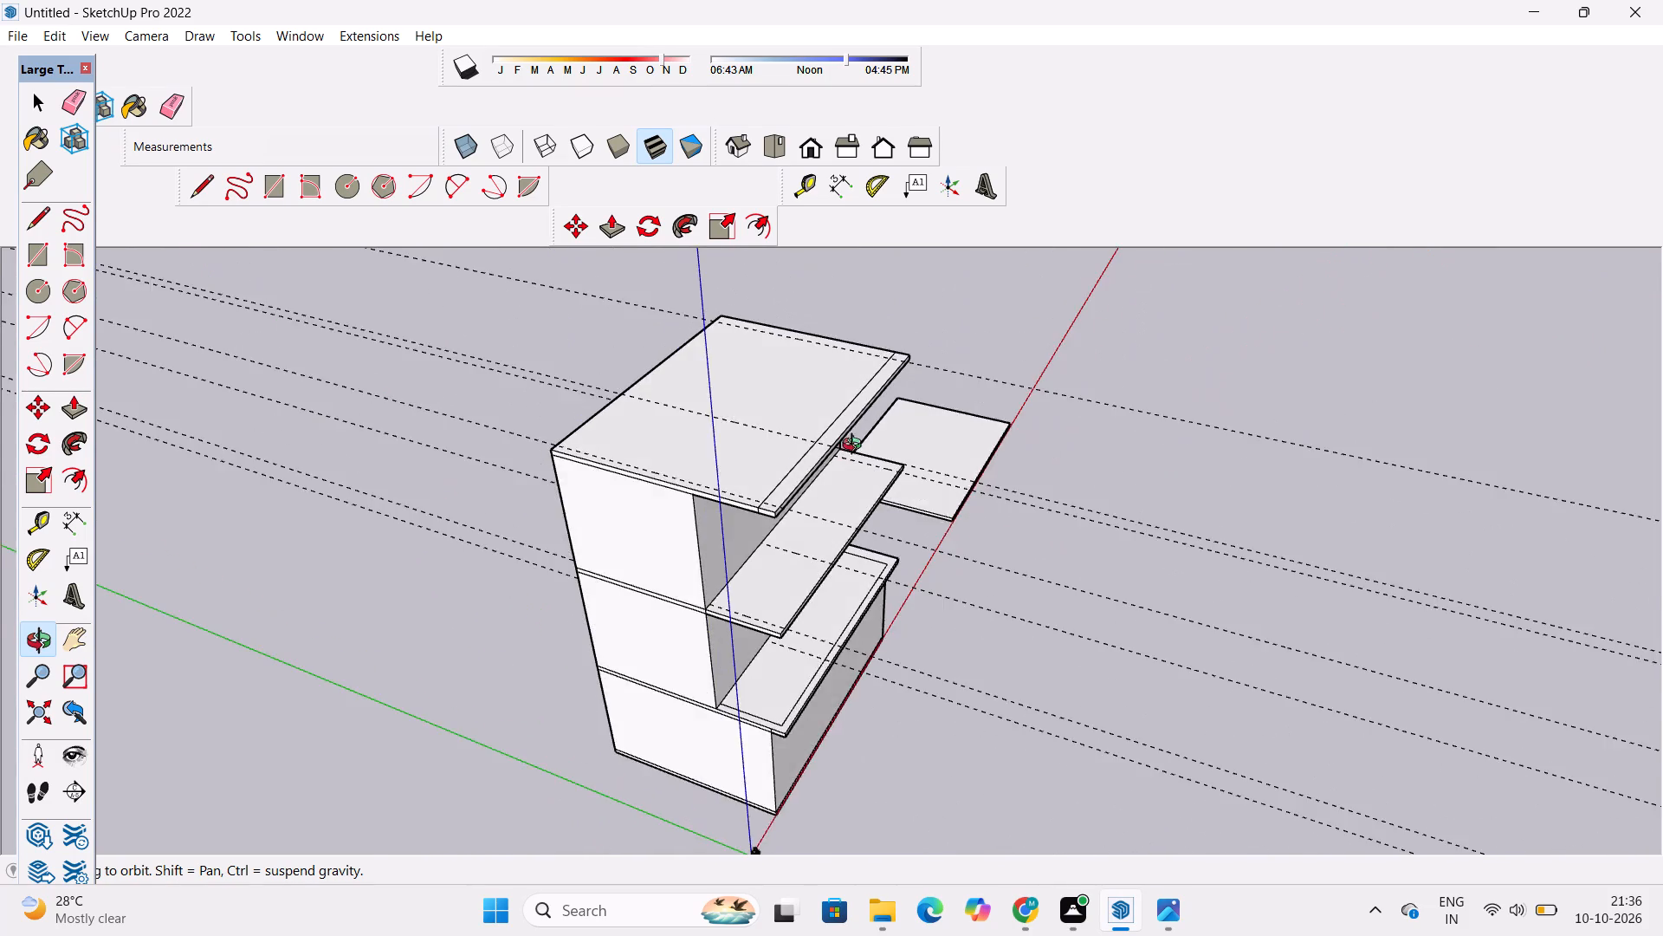
scroll(805, 466, up, 4)
shift+drag(788, 475, 777, 487)
scroll(736, 469, up, 4)
scroll(736, 469, down, 4)
scroll(736, 469, up, 3)
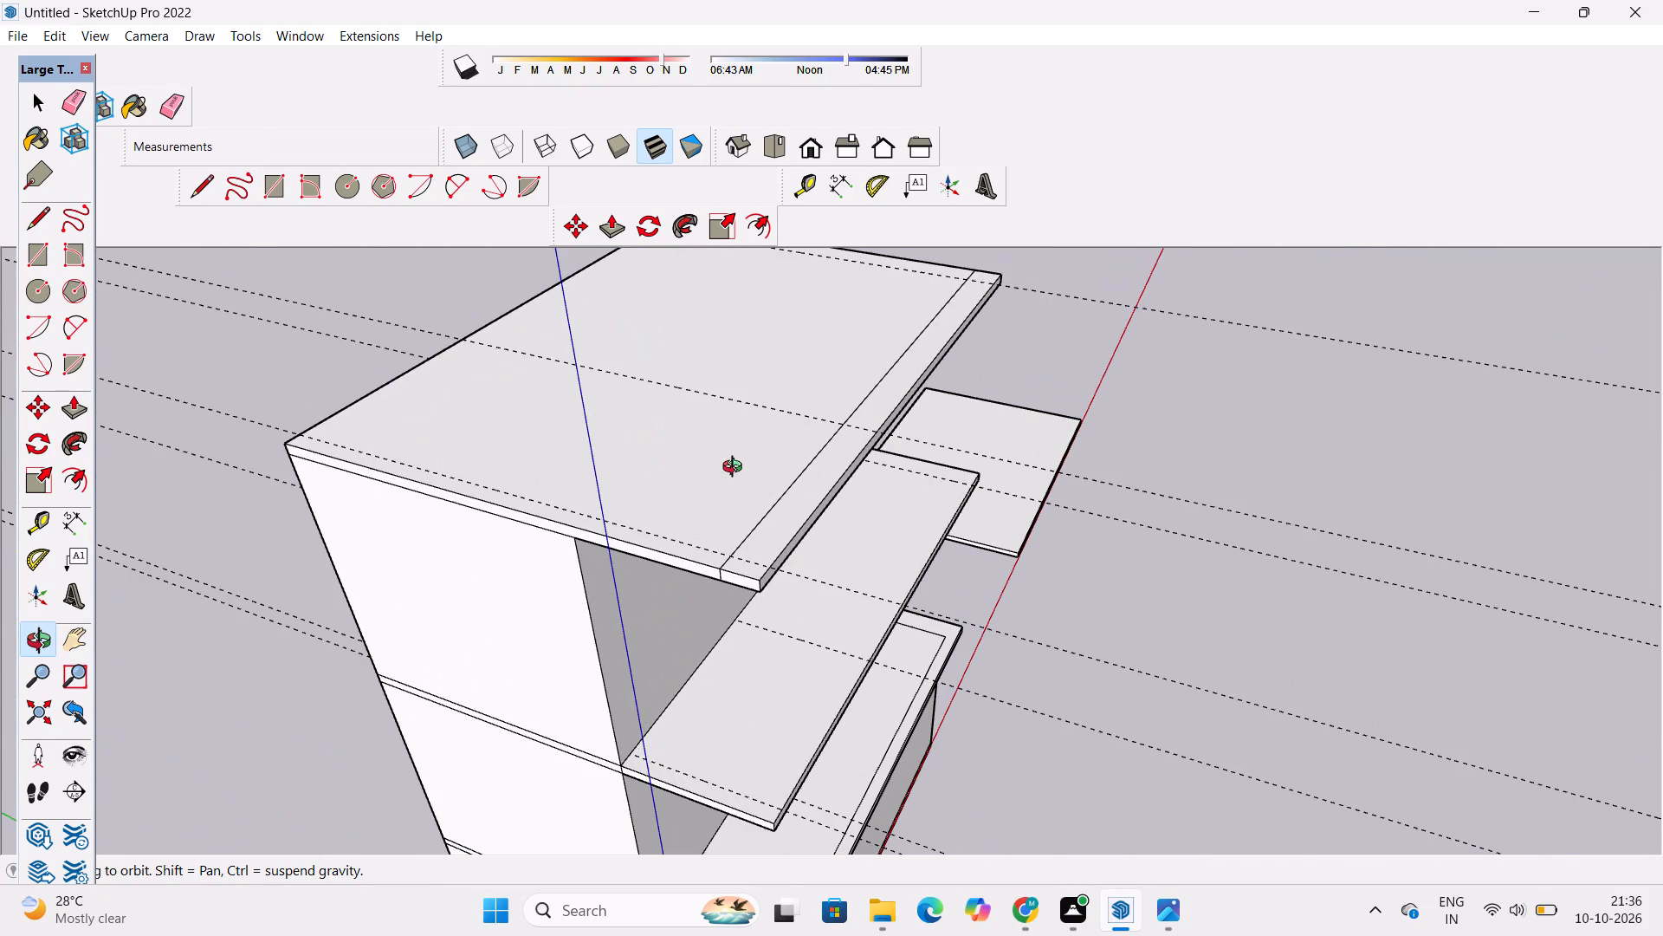
scroll(736, 469, down, 2)
scroll(736, 469, up, 3)
scroll(736, 469, down, 4)
scroll(736, 469, up, 4)
scroll(736, 469, down, 4)
scroll(736, 469, up, 3)
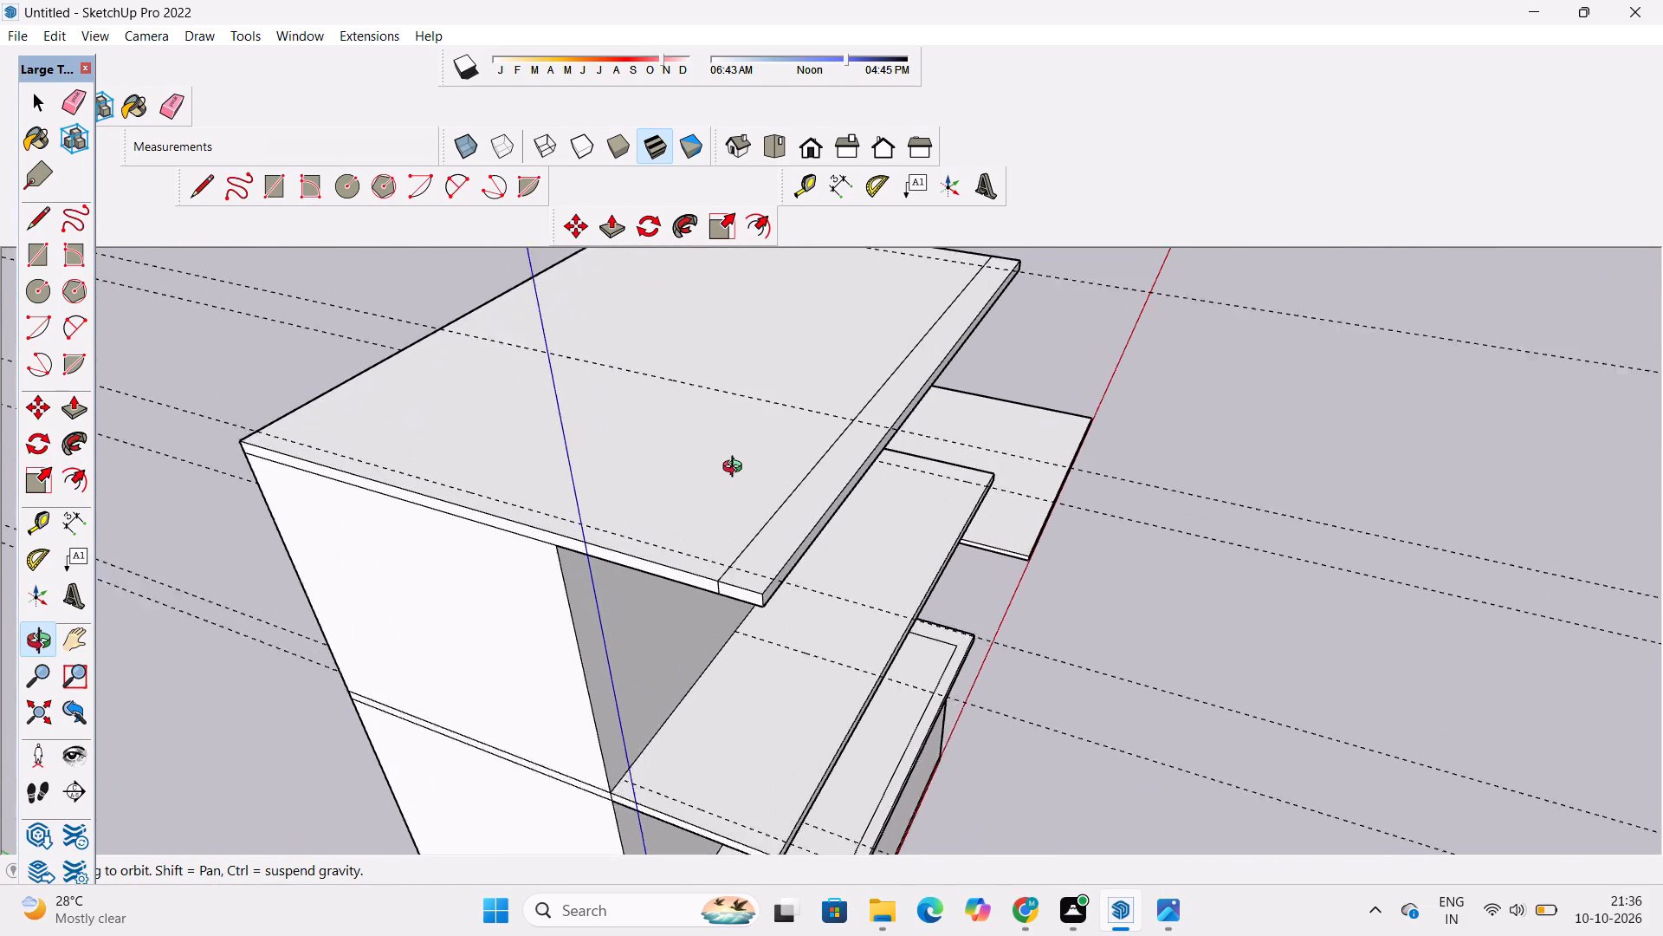
scroll(736, 469, up, 1)
scroll(736, 469, down, 2)
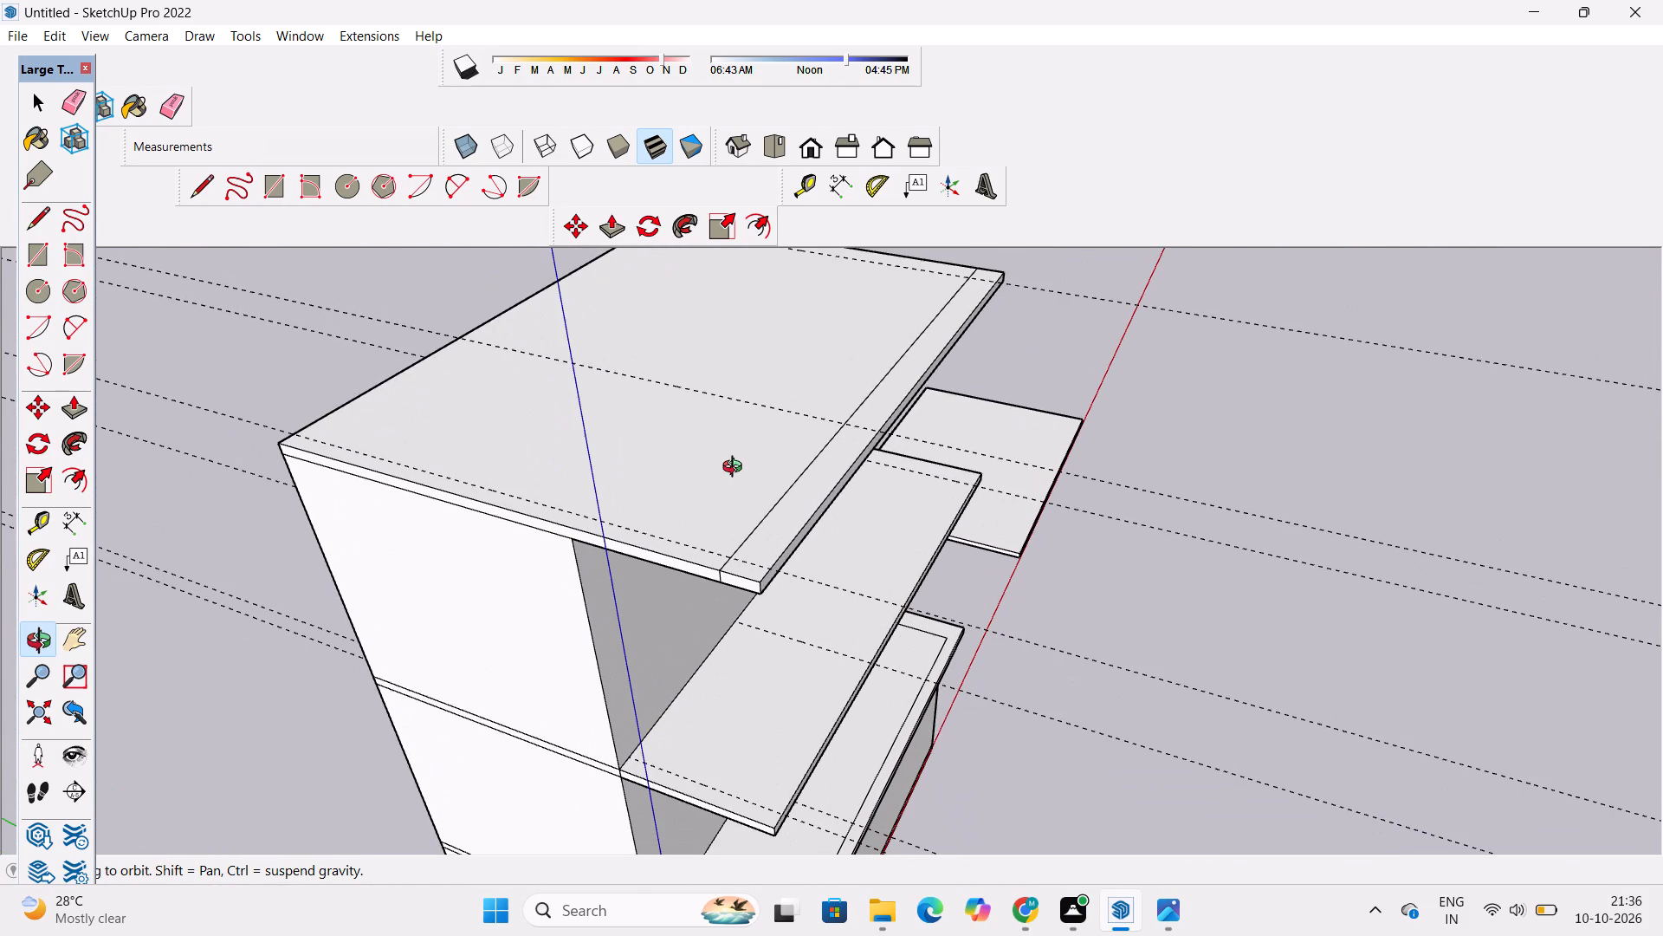
scroll(735, 463, down, 3)
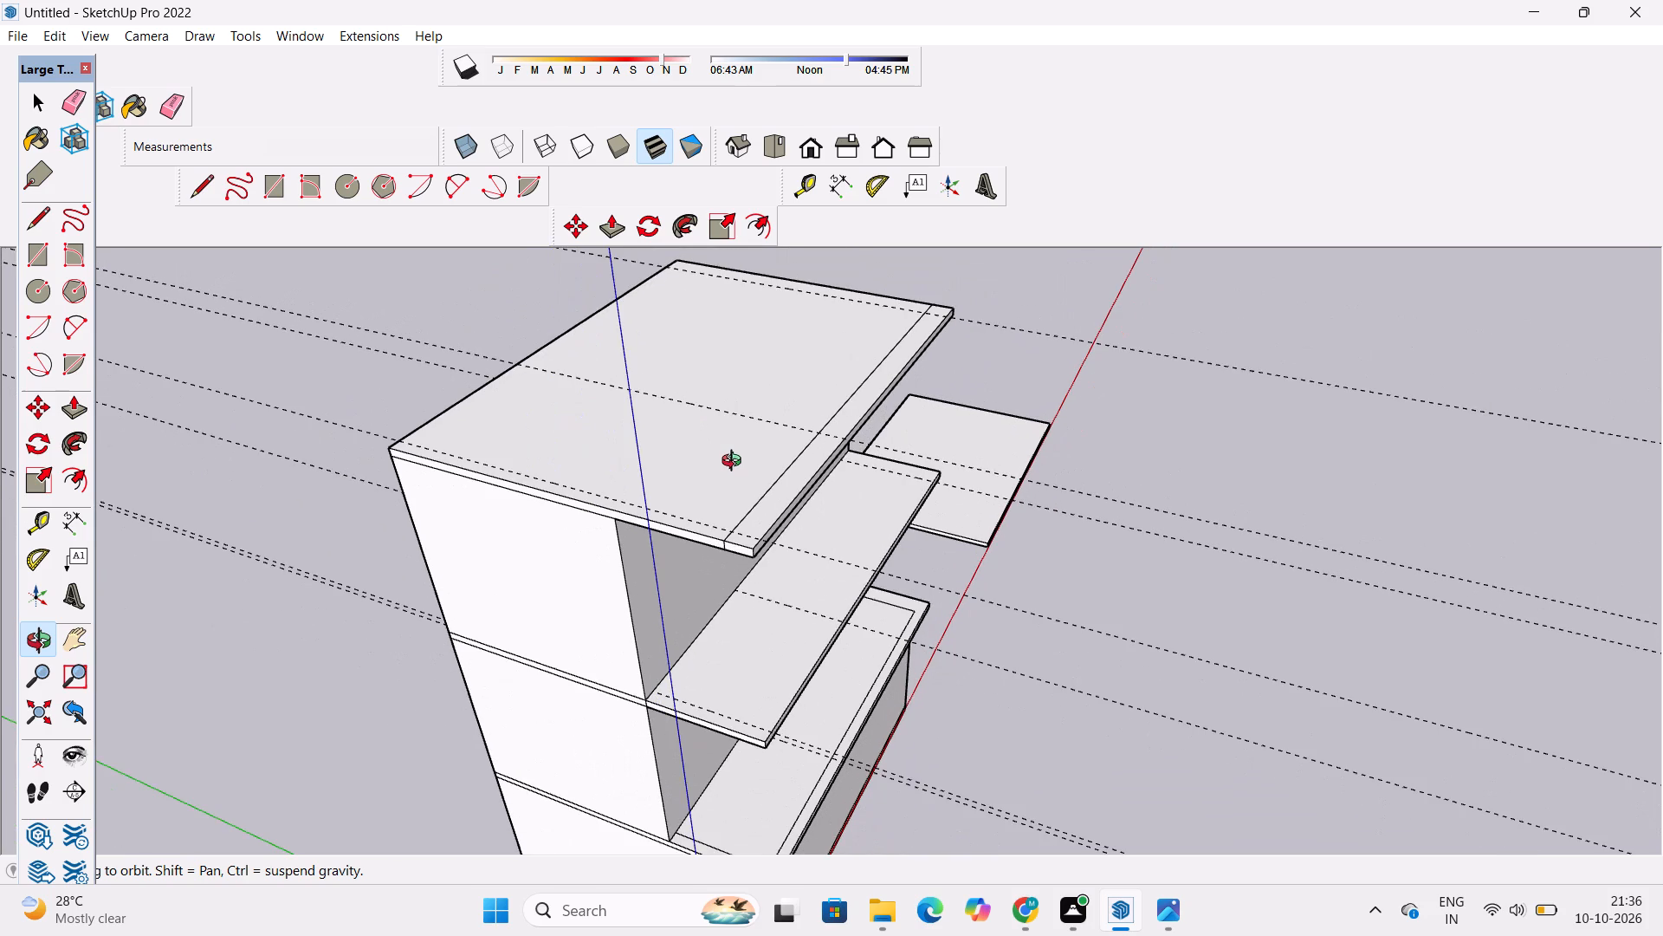
scroll(735, 474, up, 2)
shift+drag(735, 473, 629, 508)
drag(780, 481, 757, 458)
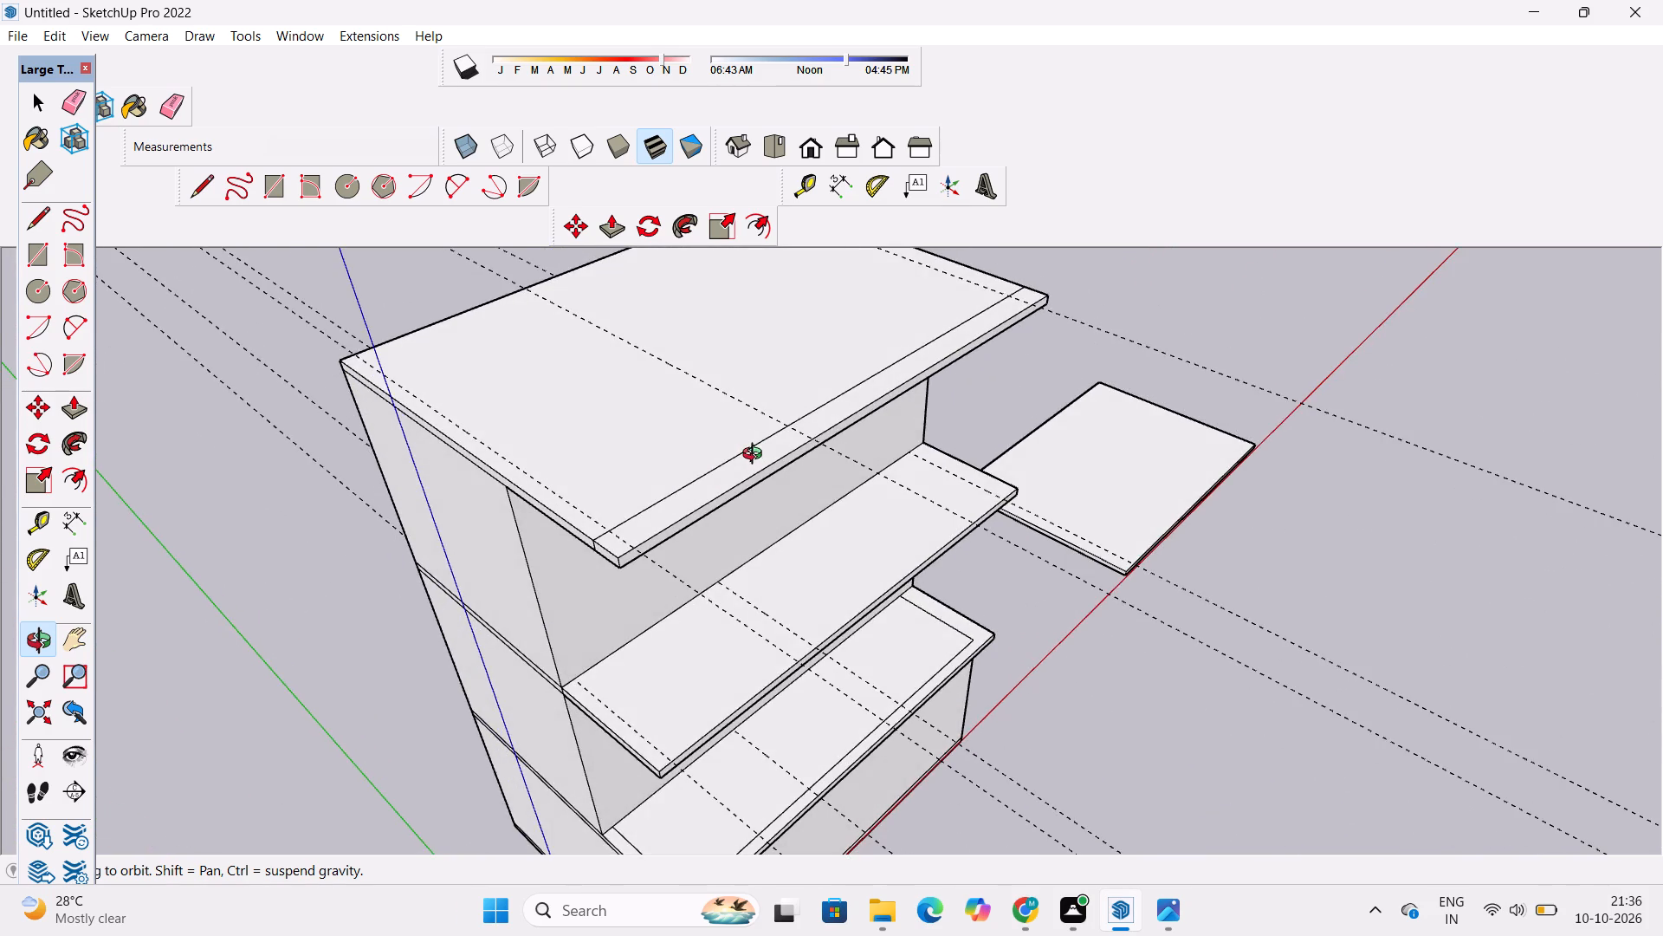
scroll(756, 456, up, 4)
scroll(756, 456, down, 3)
scroll(756, 456, up, 4)
scroll(756, 456, down, 3)
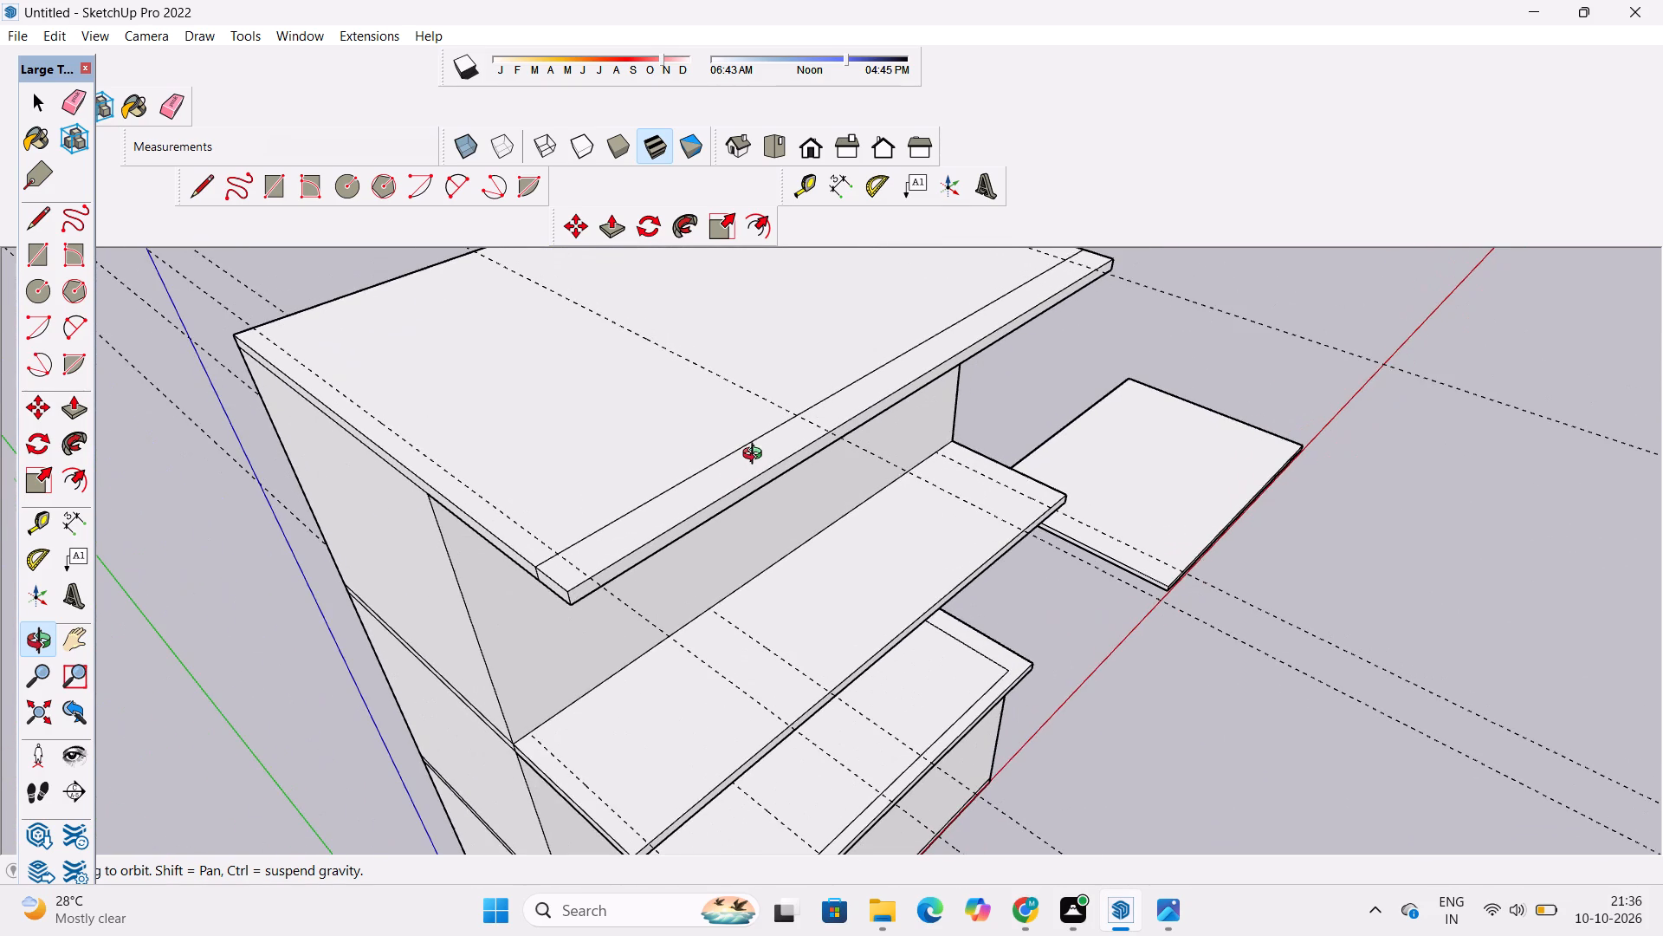
scroll(754, 451, down, 2)
shift+drag(758, 457, 761, 475)
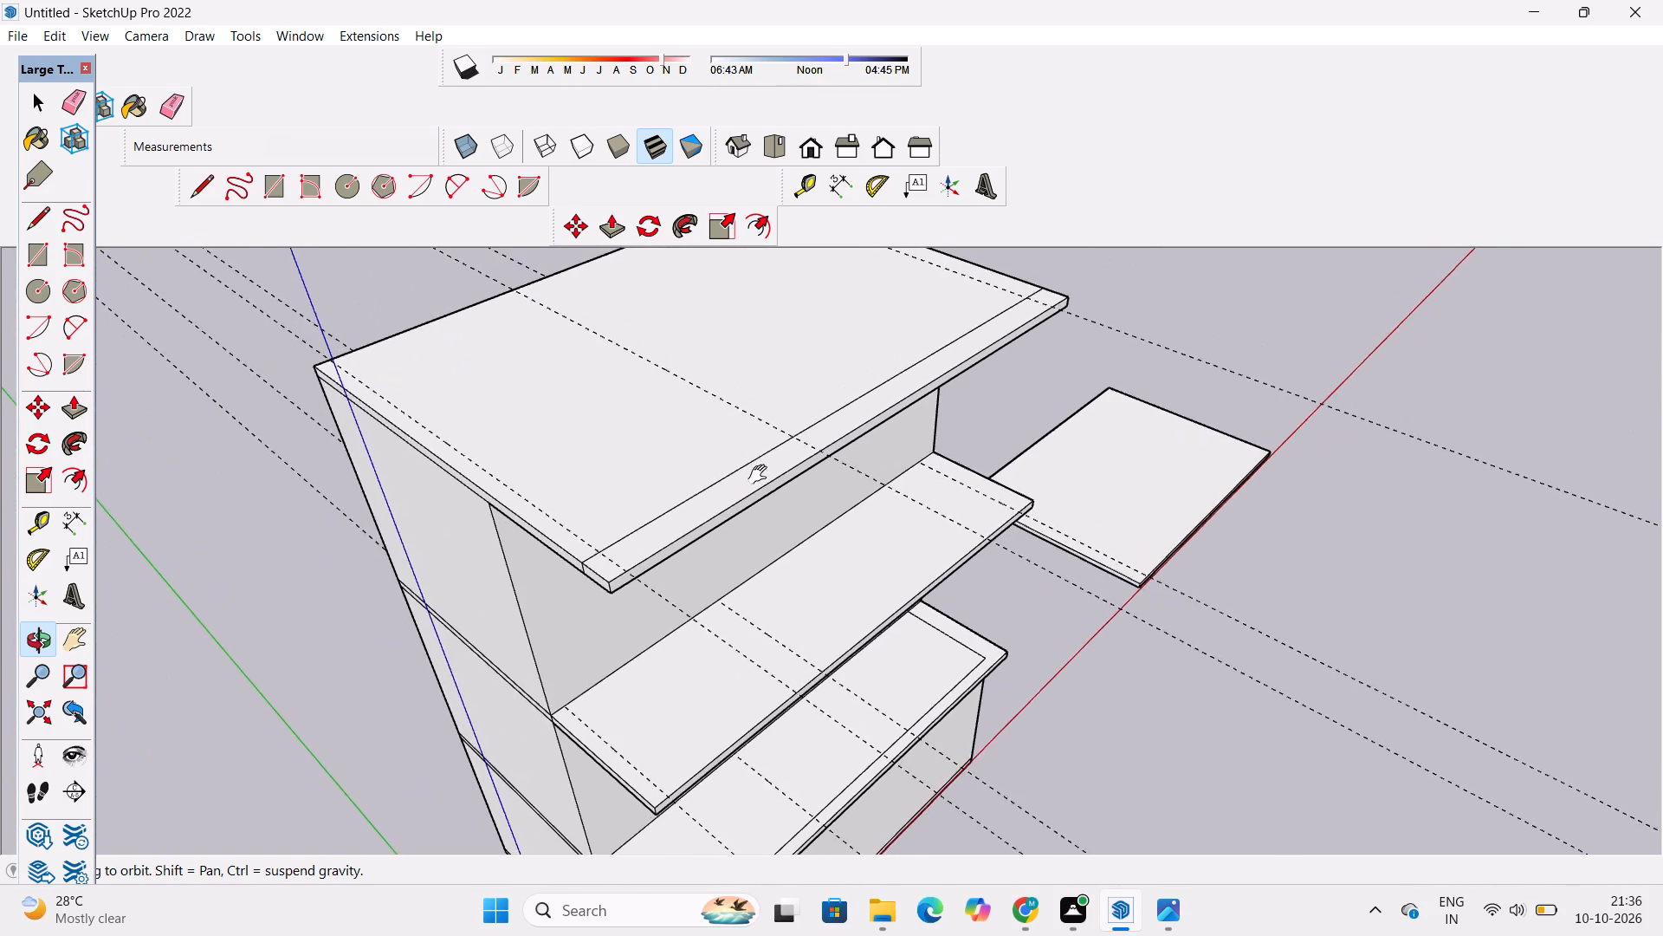
shift+drag(761, 475, 798, 481)
shift+drag(798, 481, 810, 452)
drag(784, 485, 812, 457)
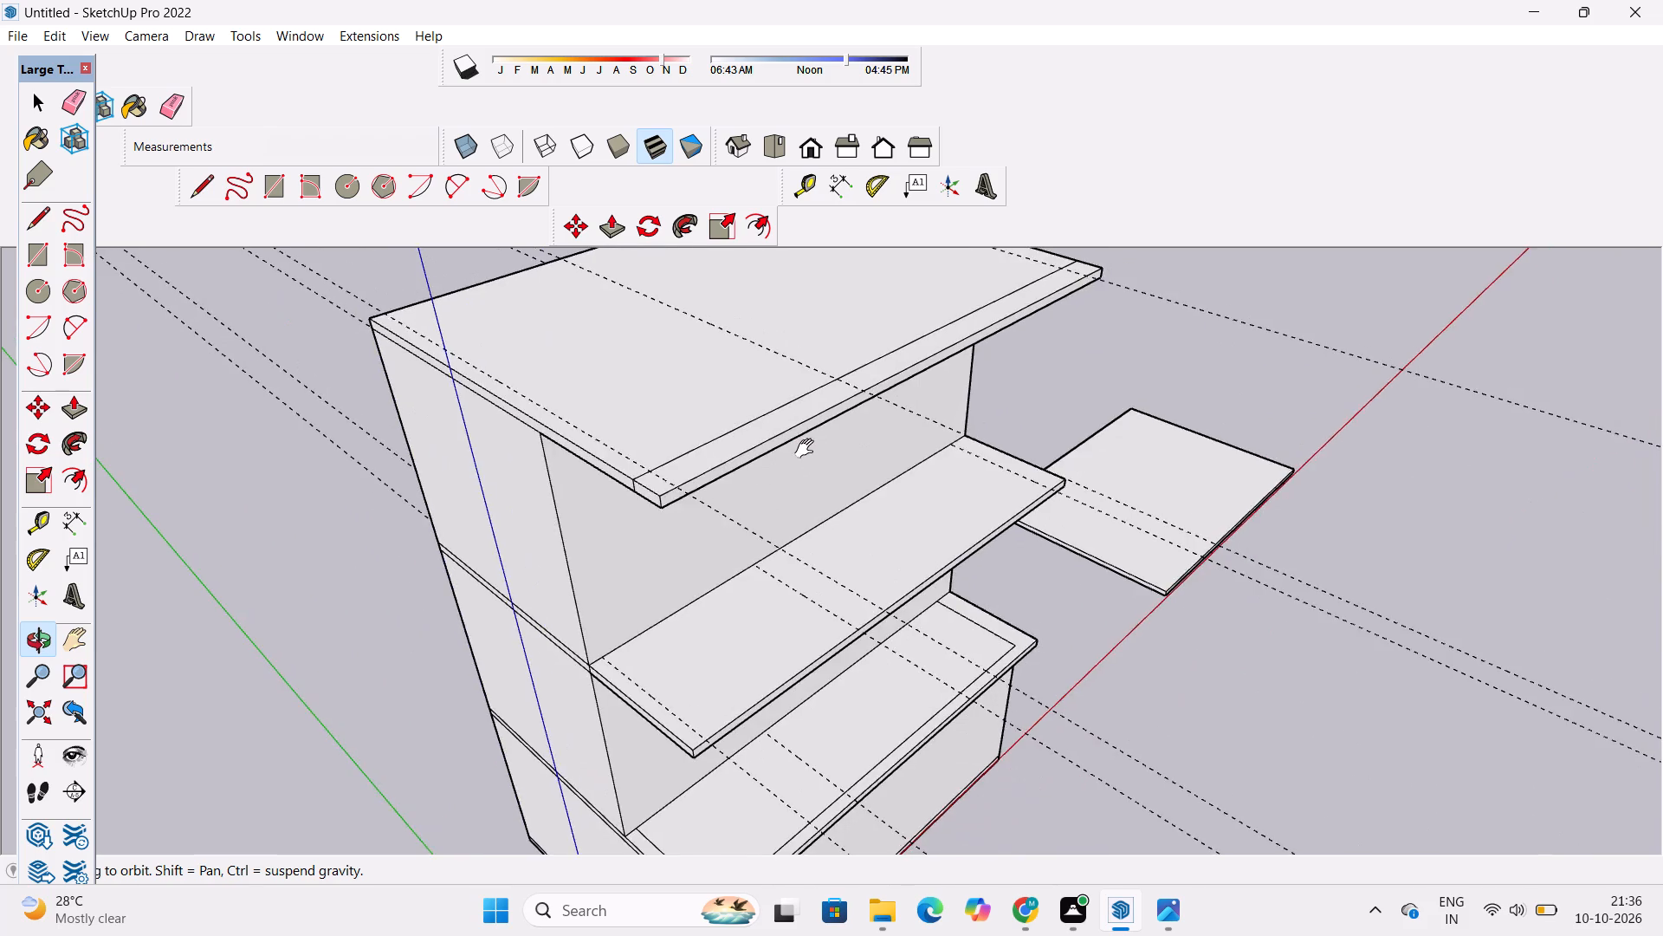
shift+scroll(808, 448, down, 5)
shift+drag(838, 440, 697, 492)
scroll(693, 473, up, 3)
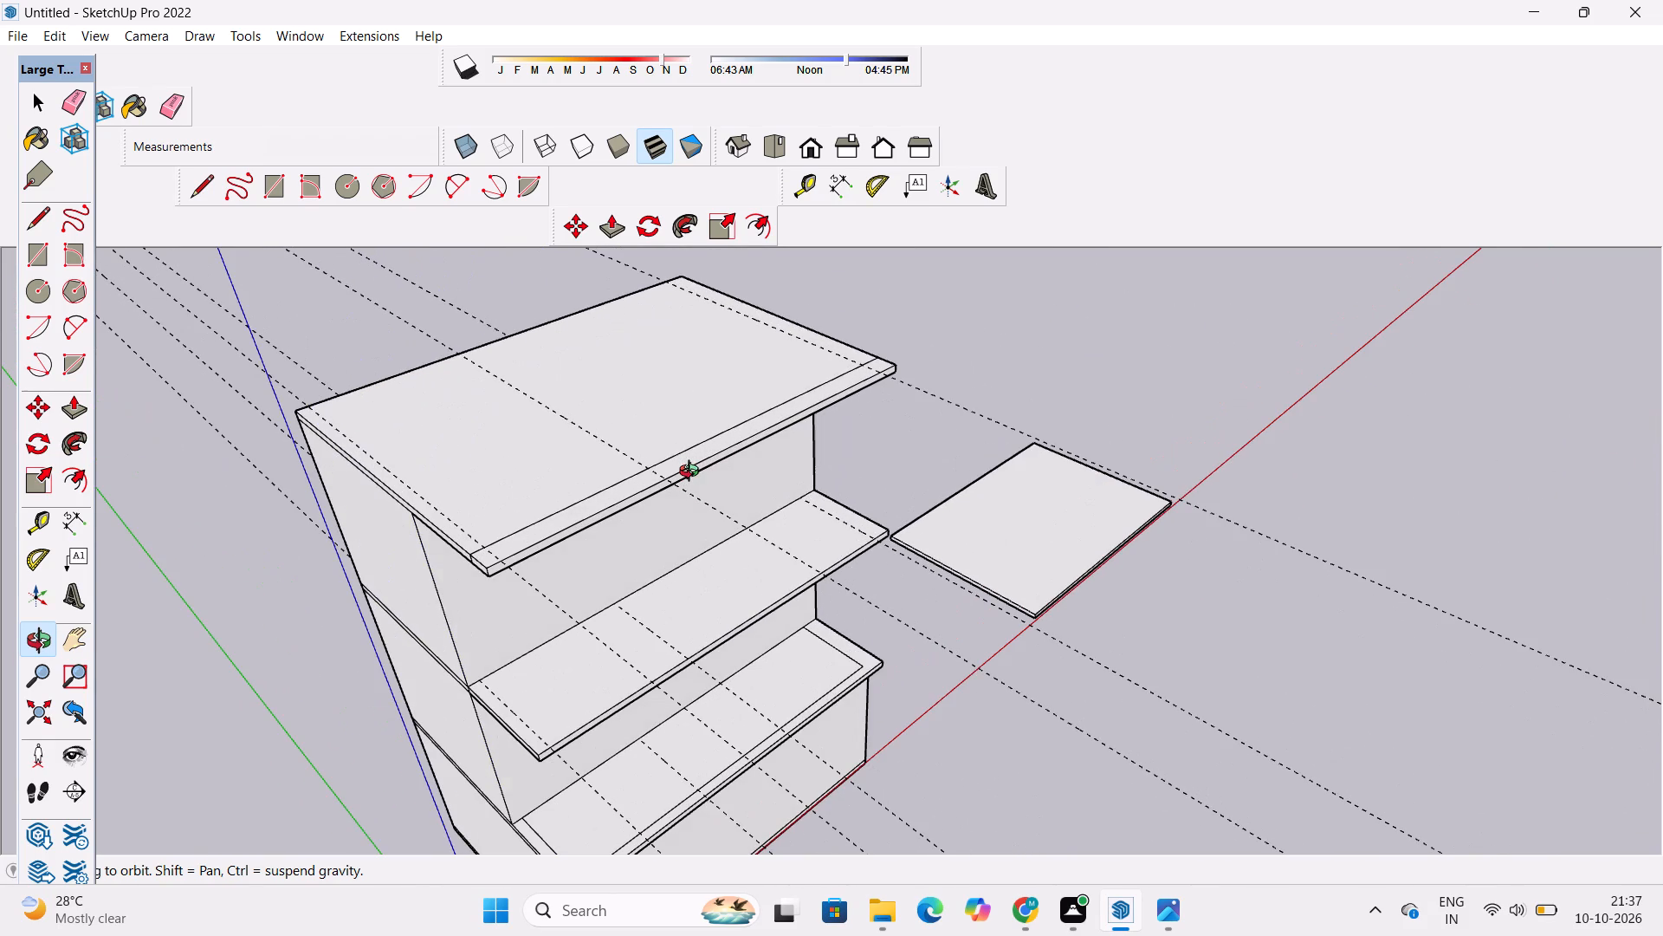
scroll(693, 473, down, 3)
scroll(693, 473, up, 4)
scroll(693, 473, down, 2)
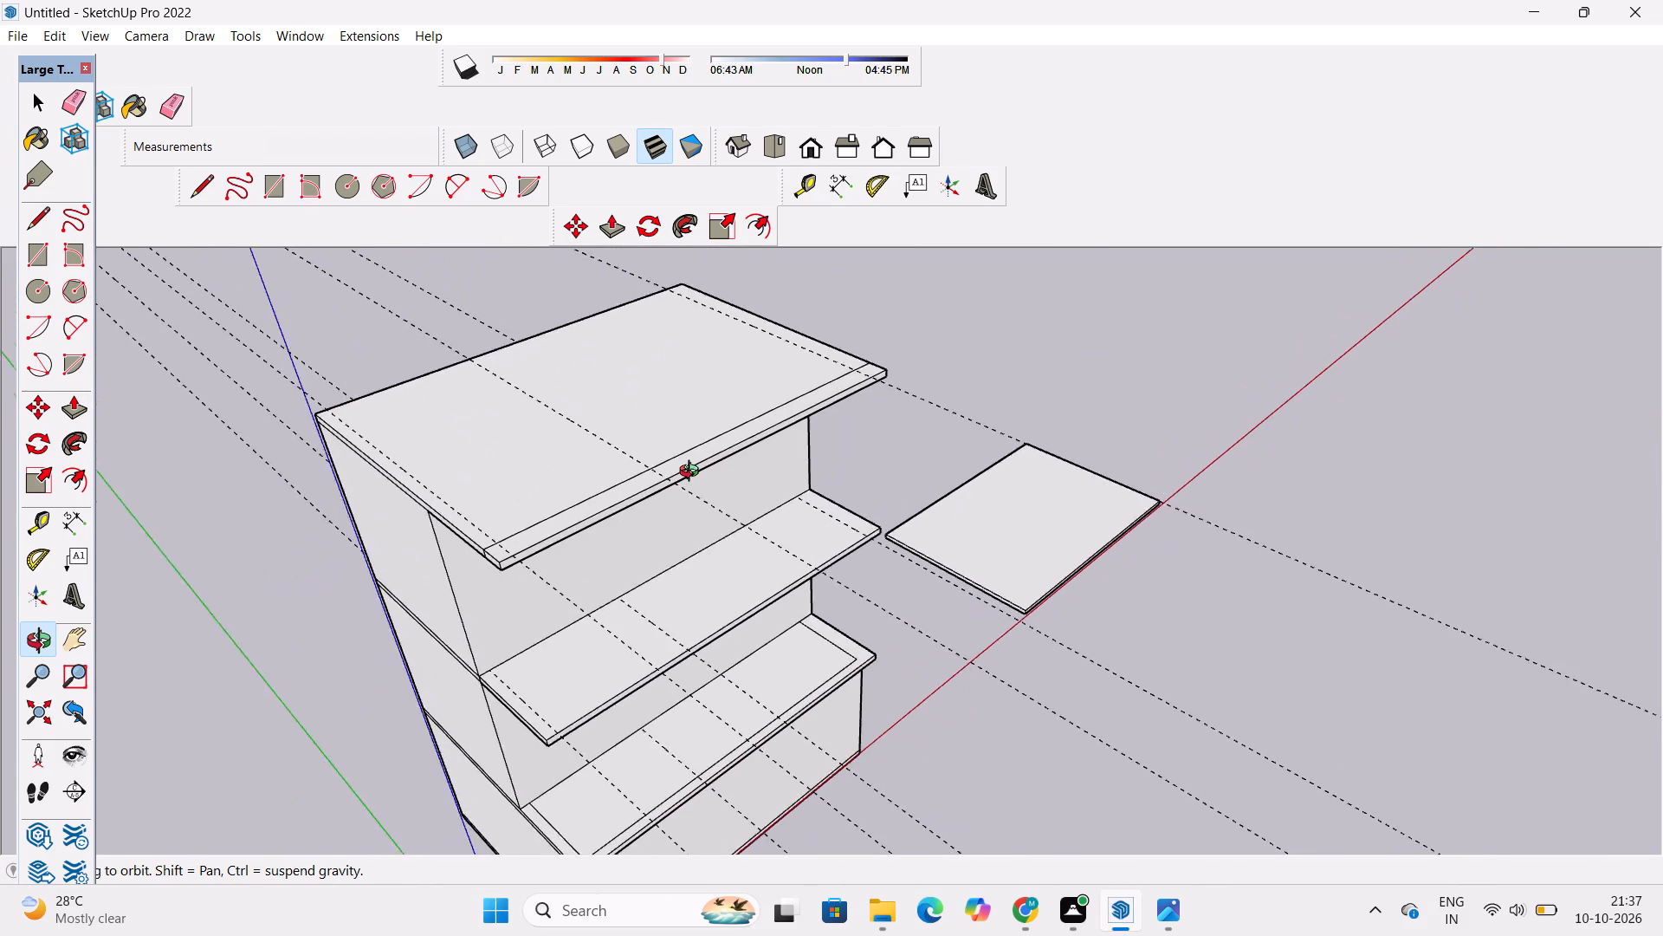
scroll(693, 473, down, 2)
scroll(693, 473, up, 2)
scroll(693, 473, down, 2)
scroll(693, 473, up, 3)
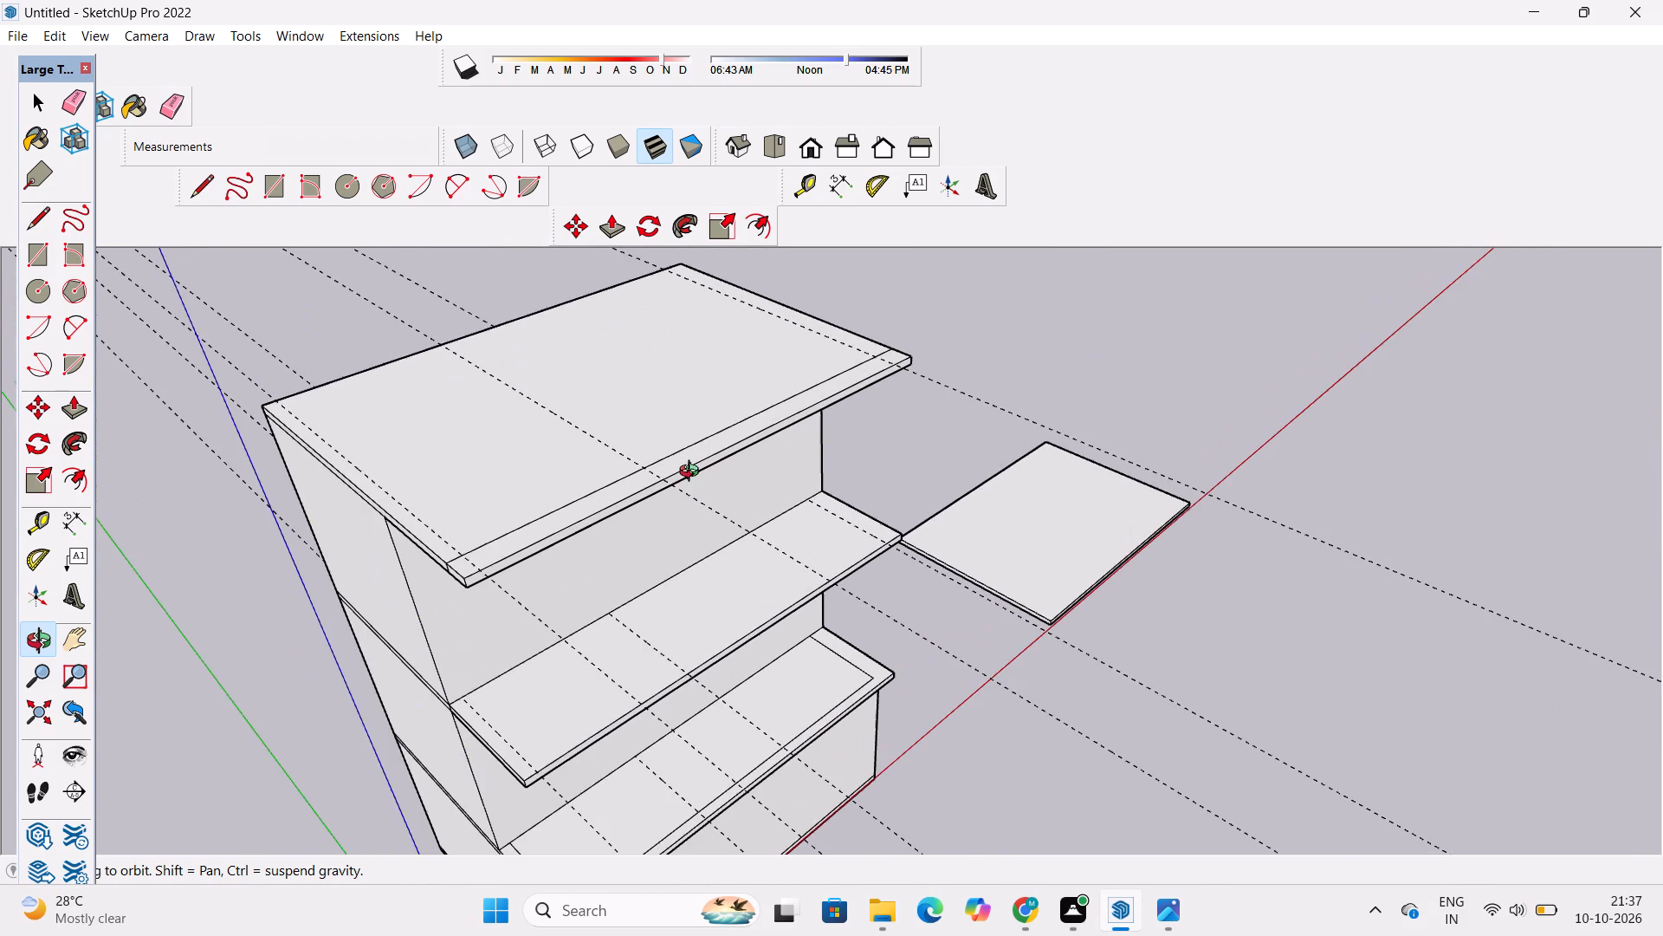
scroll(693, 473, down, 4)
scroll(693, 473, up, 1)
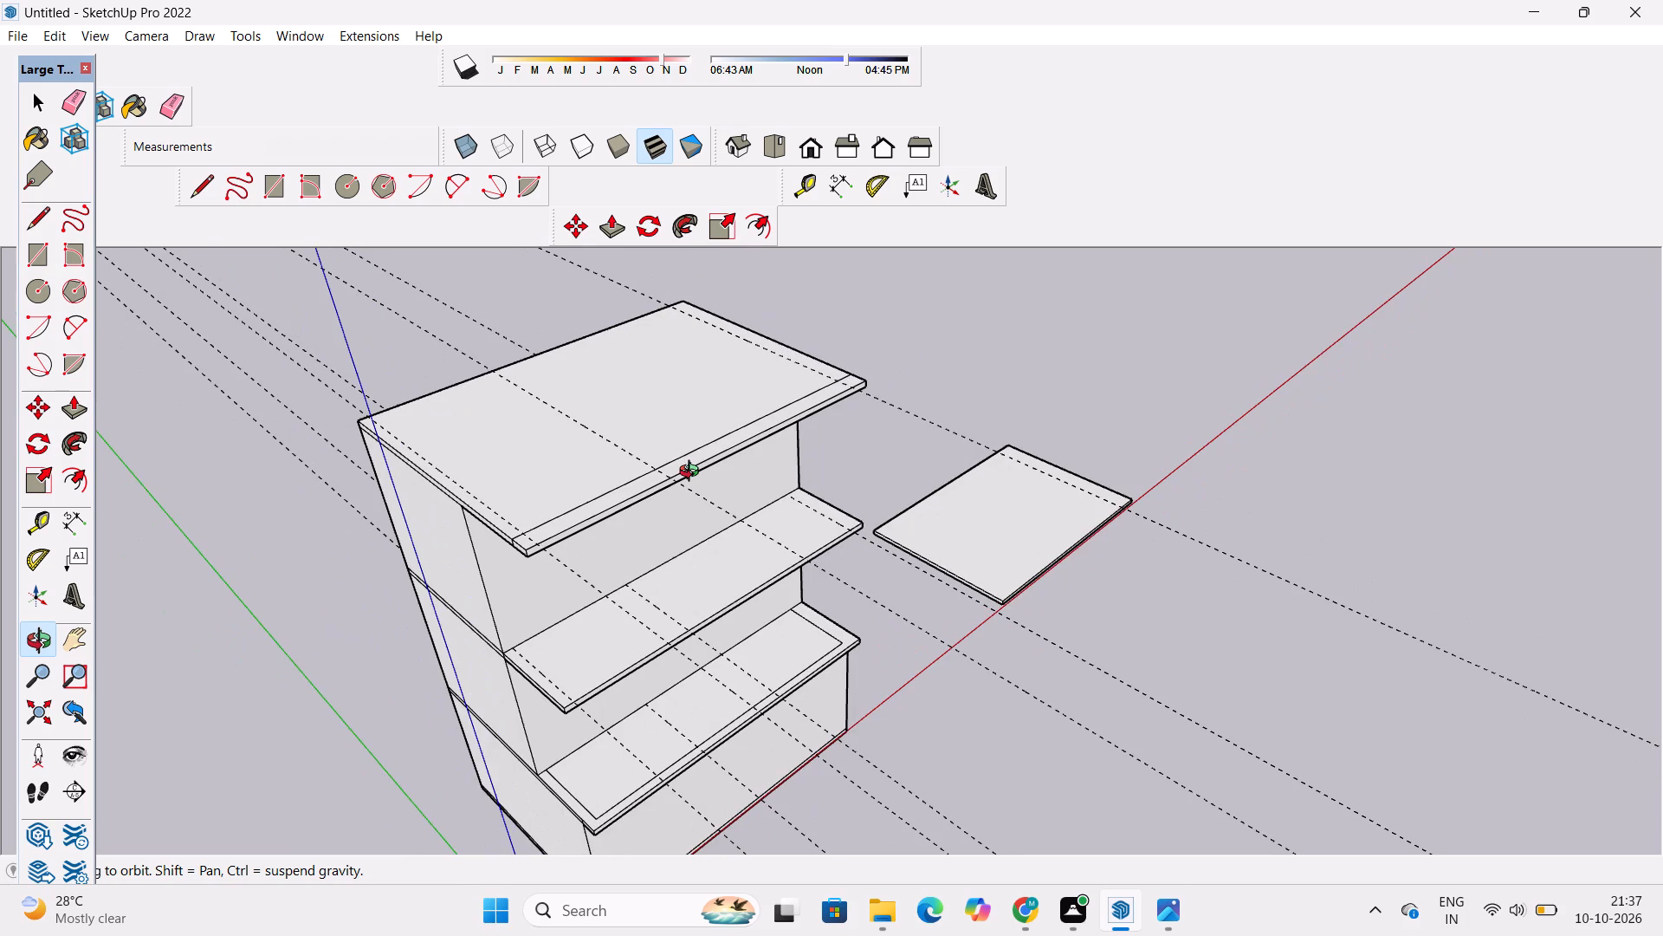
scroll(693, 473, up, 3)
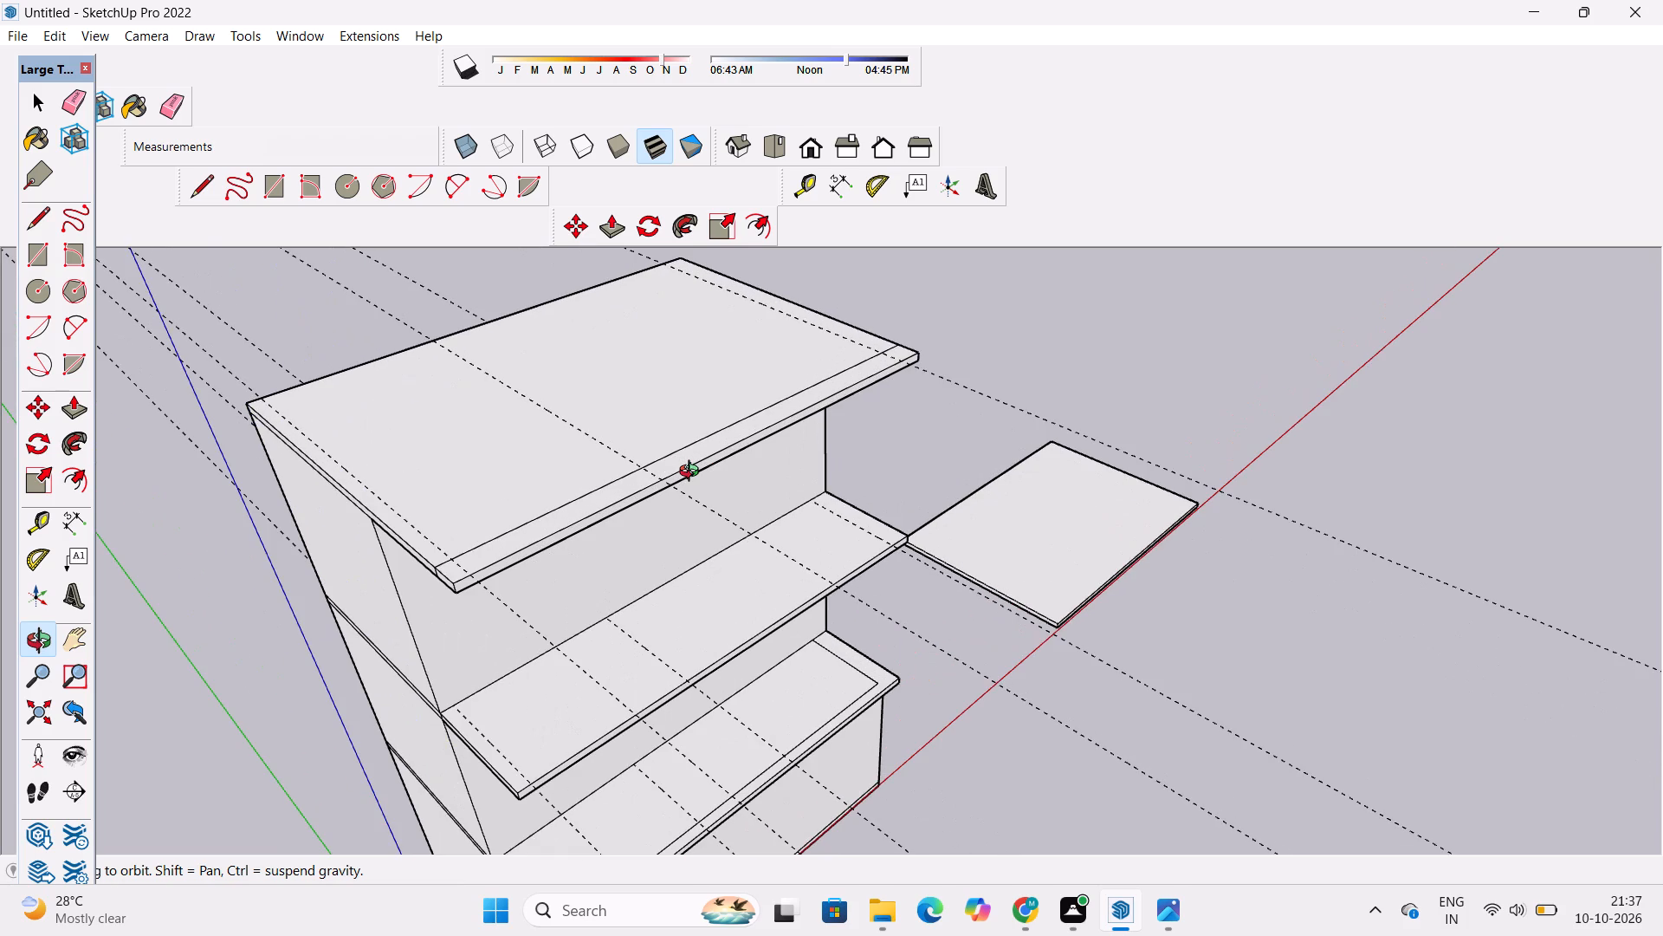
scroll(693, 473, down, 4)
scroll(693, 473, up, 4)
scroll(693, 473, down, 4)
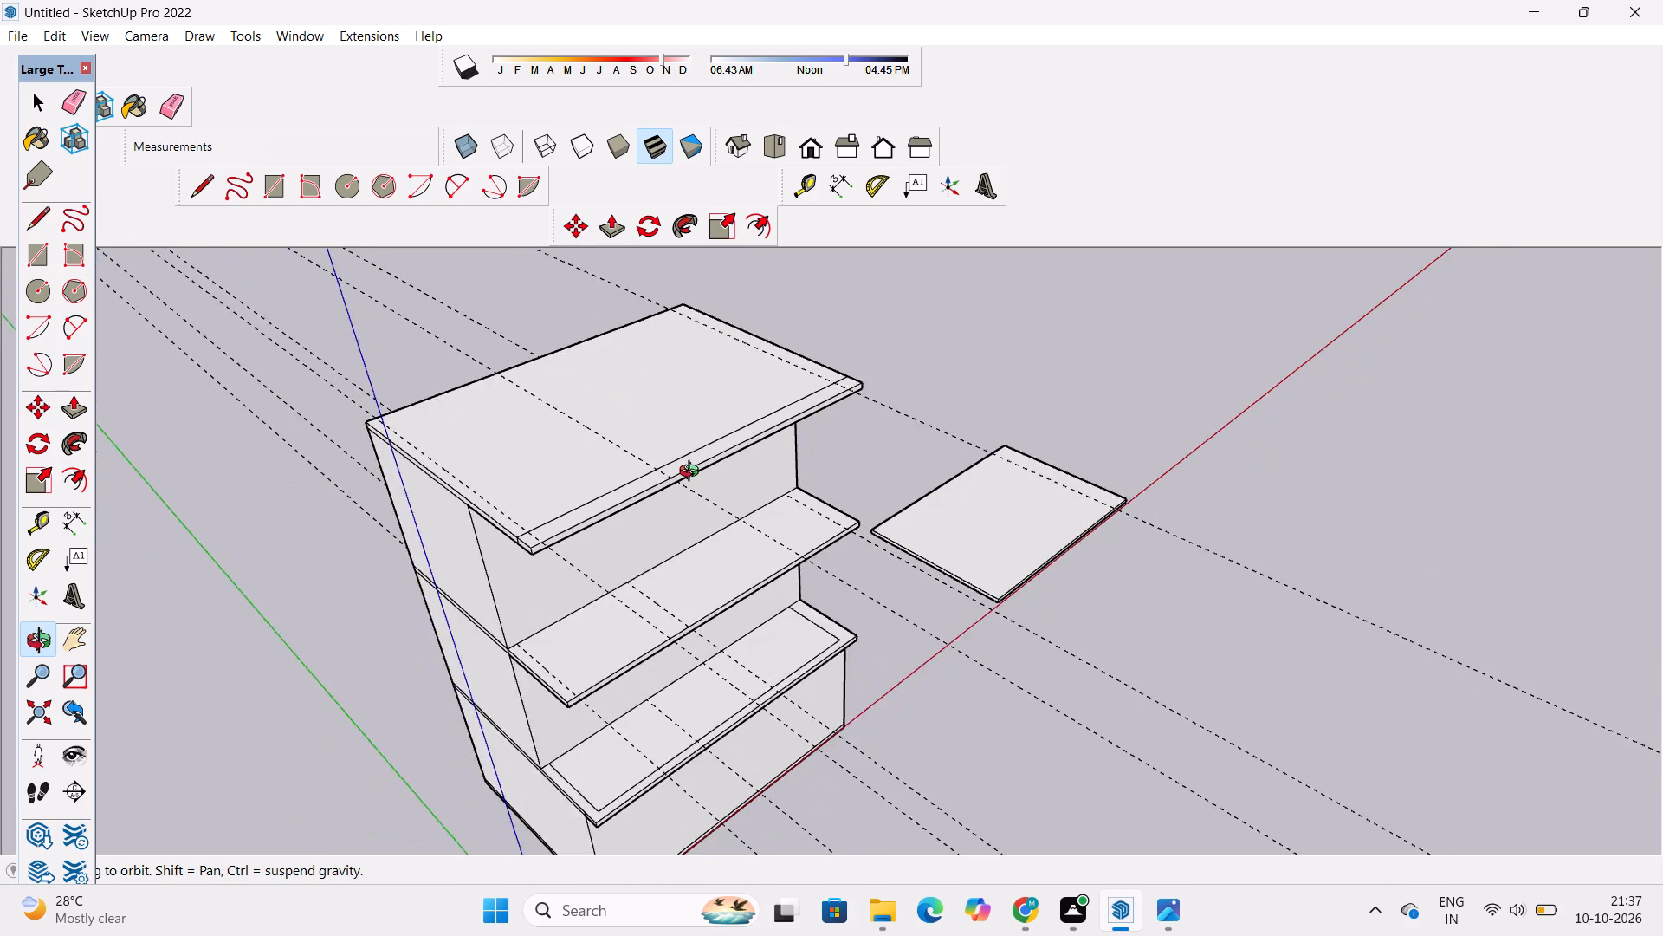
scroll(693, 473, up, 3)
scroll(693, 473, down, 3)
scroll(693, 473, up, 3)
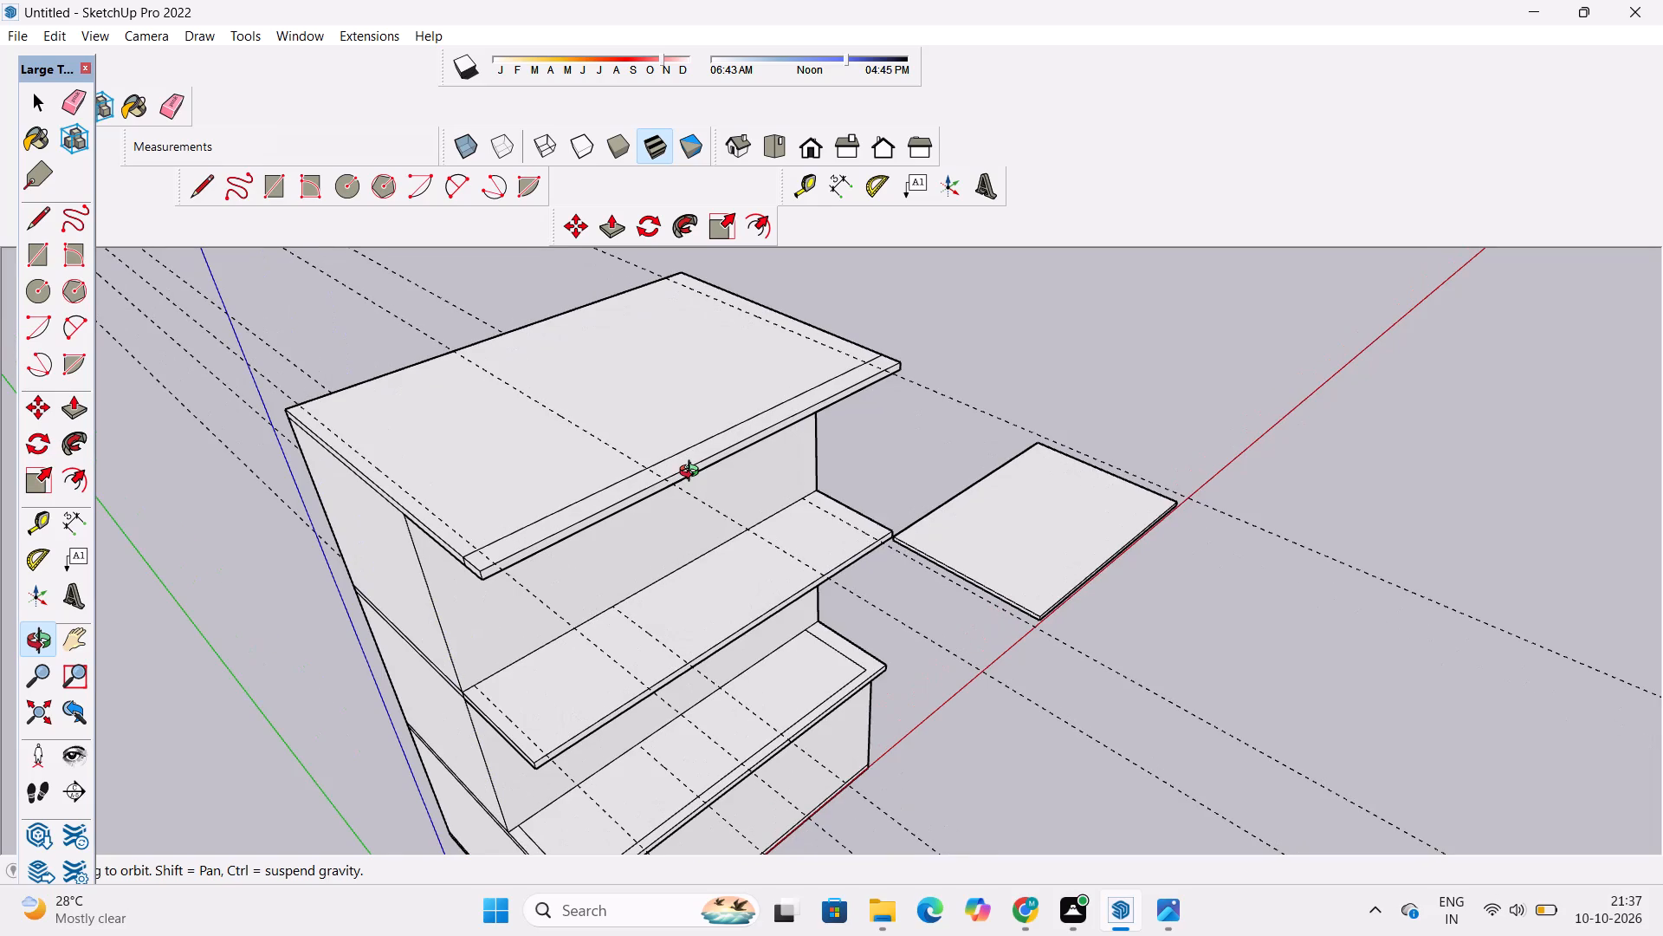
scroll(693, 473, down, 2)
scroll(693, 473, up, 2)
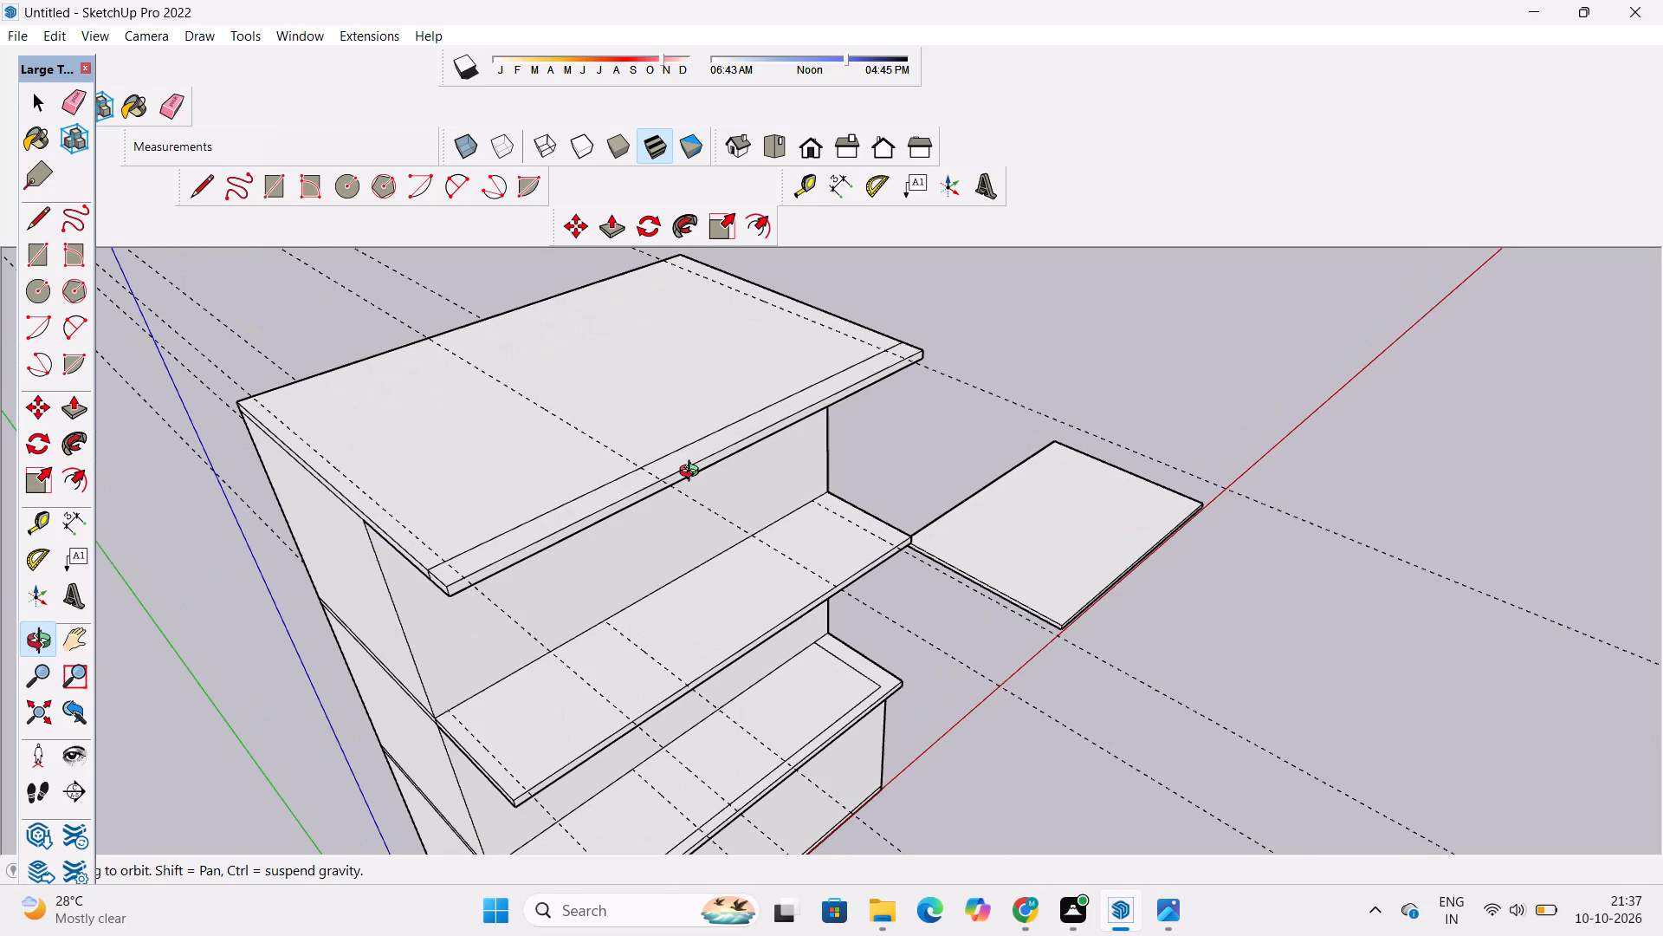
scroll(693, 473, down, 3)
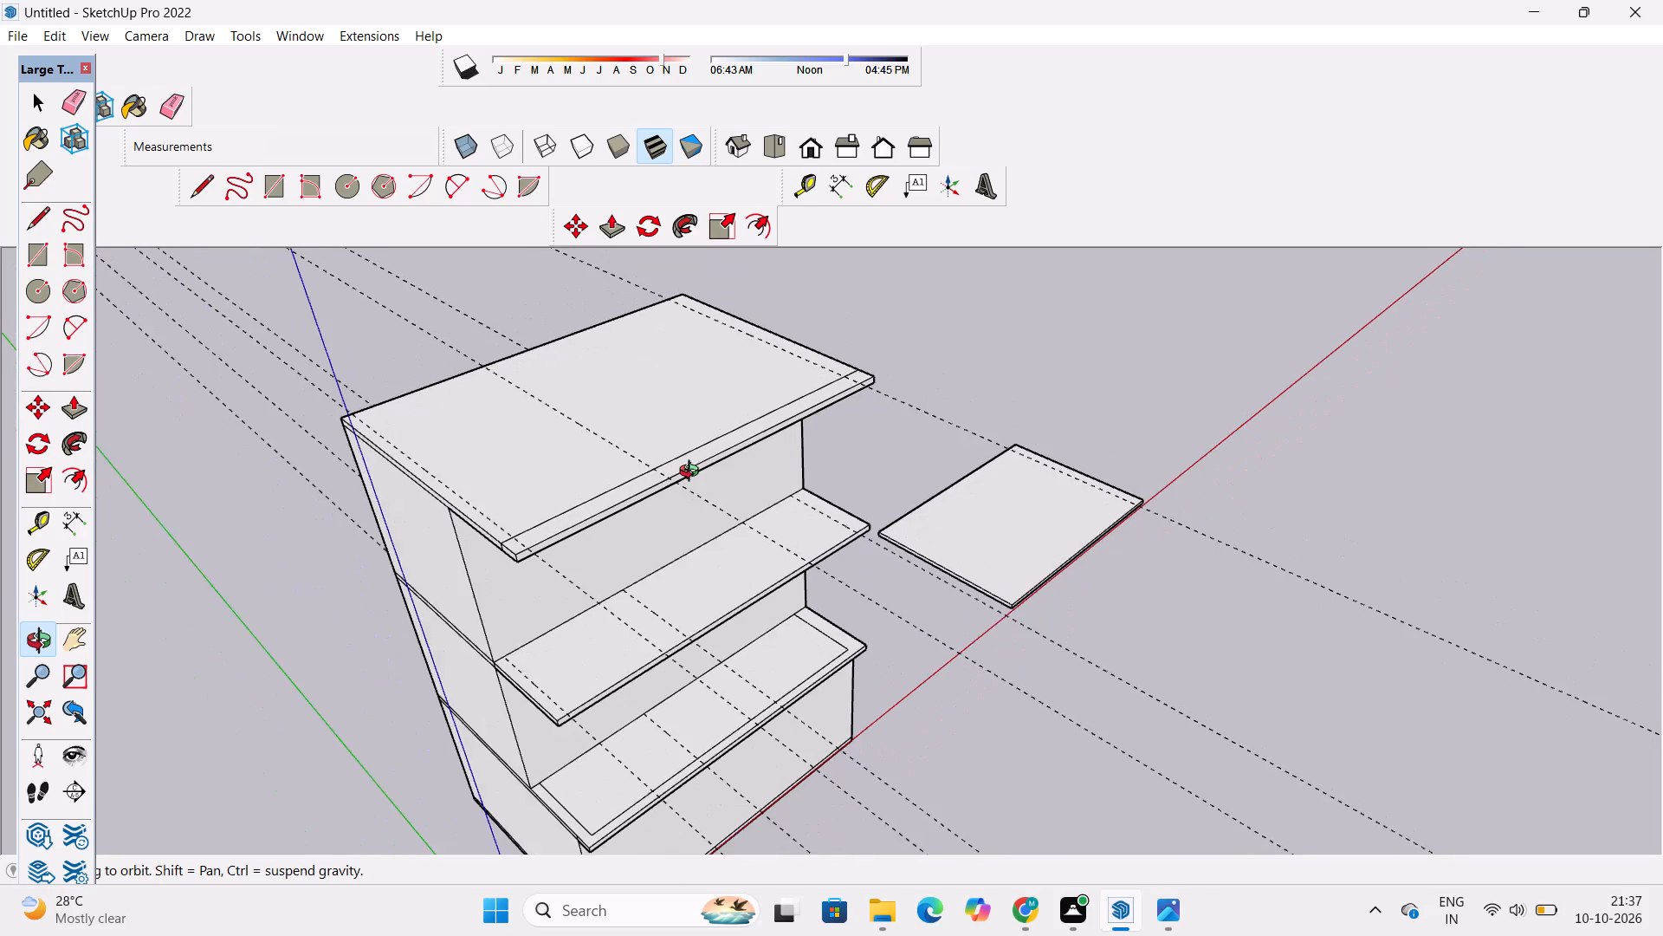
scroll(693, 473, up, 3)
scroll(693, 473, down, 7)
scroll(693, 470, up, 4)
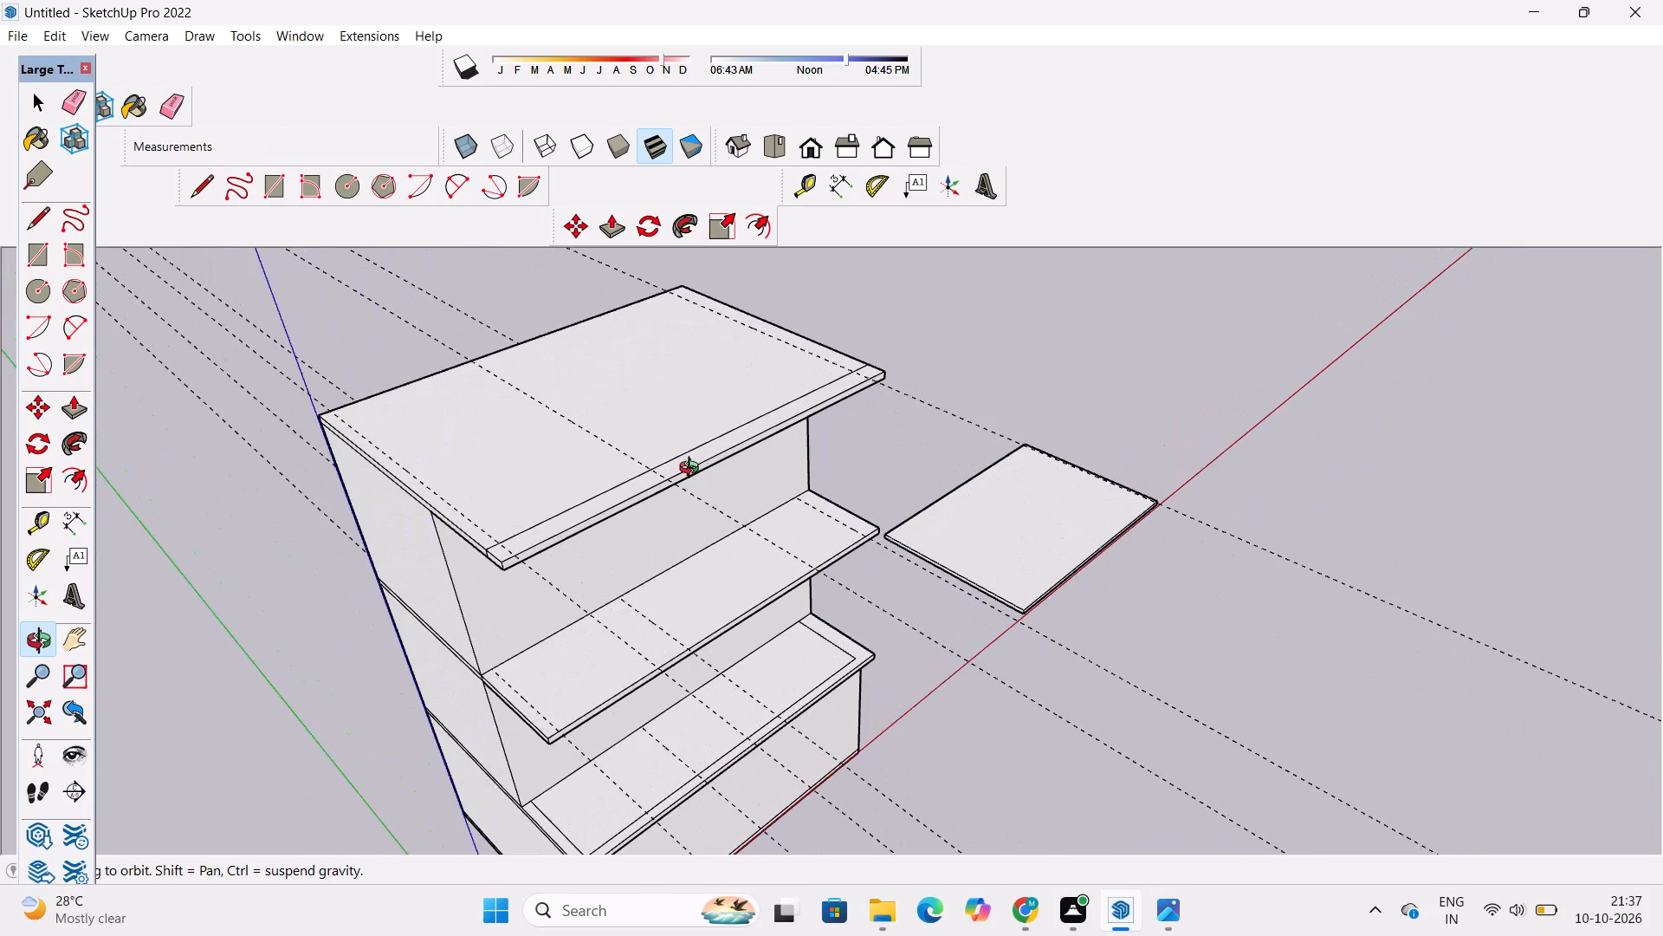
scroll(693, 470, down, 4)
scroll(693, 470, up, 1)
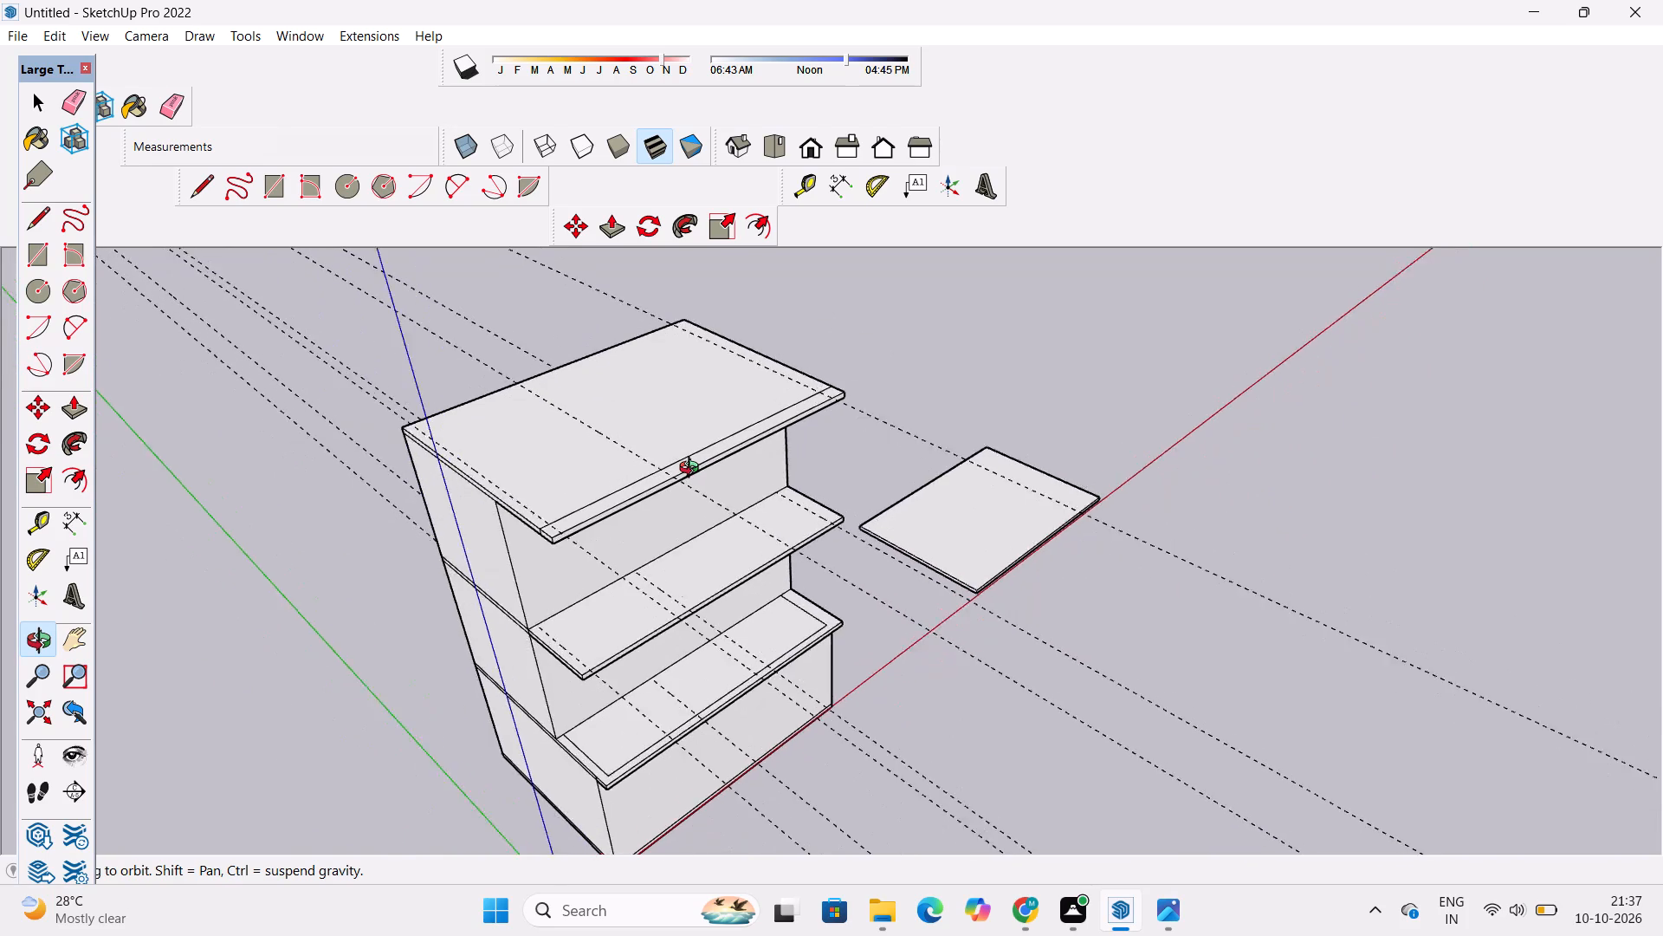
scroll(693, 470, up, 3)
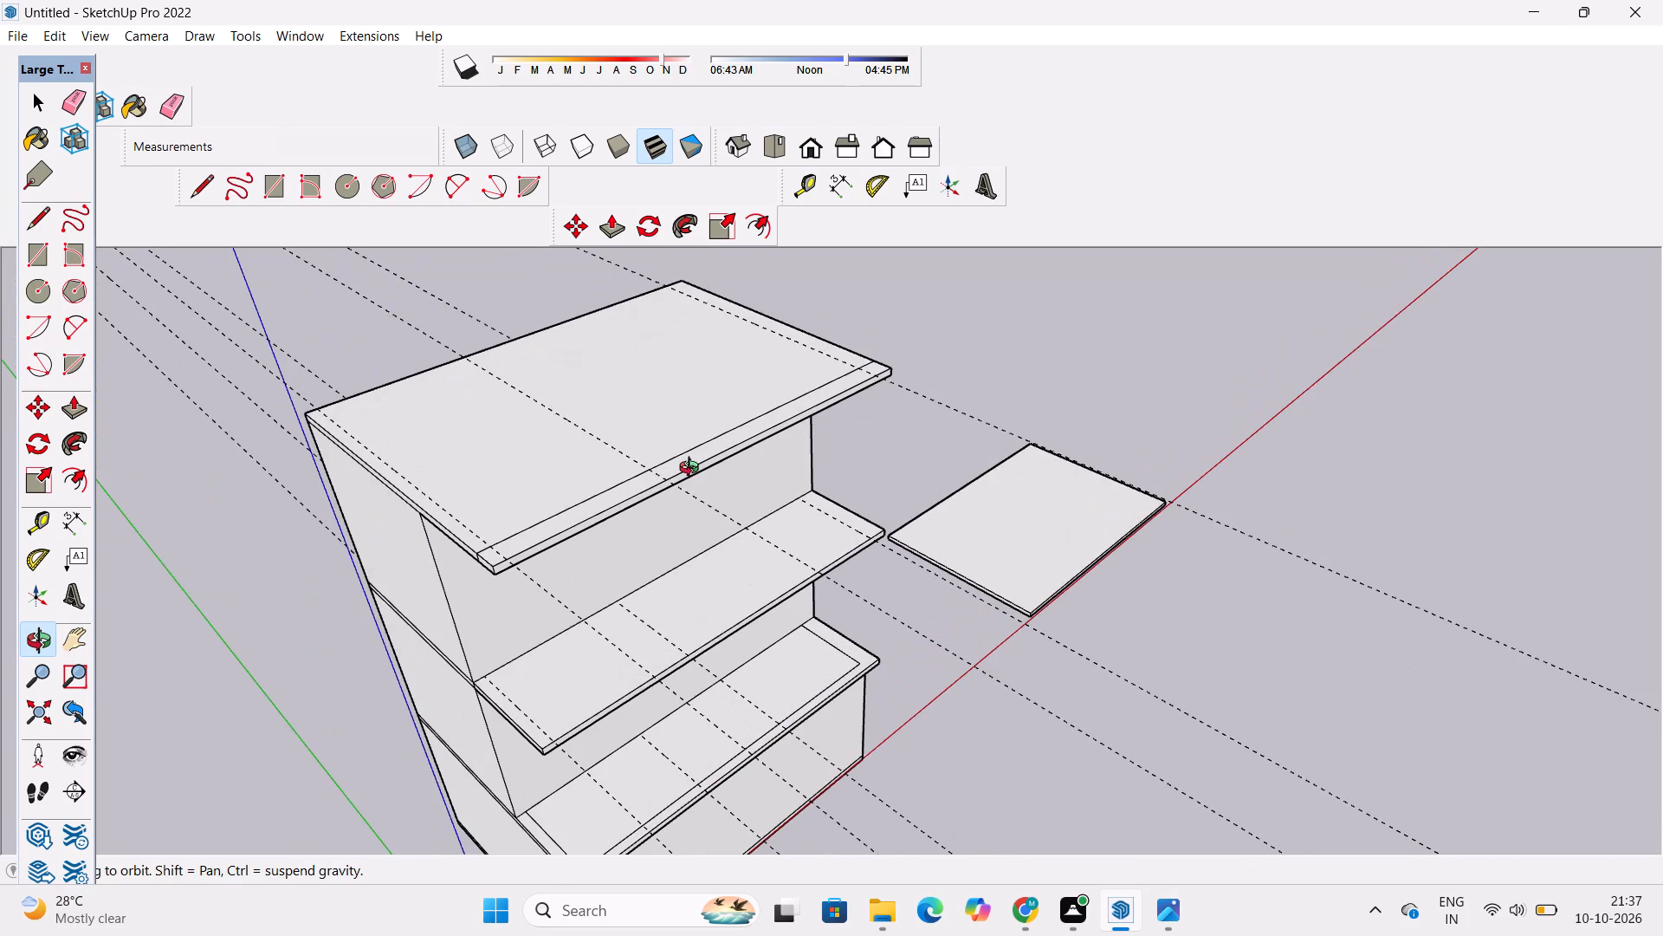
Examine the three overhanging slabs and the guides crossing them from the front corner, the front and the origin side.
scroll(693, 470, down, 10)
scroll(693, 472, up, 4)
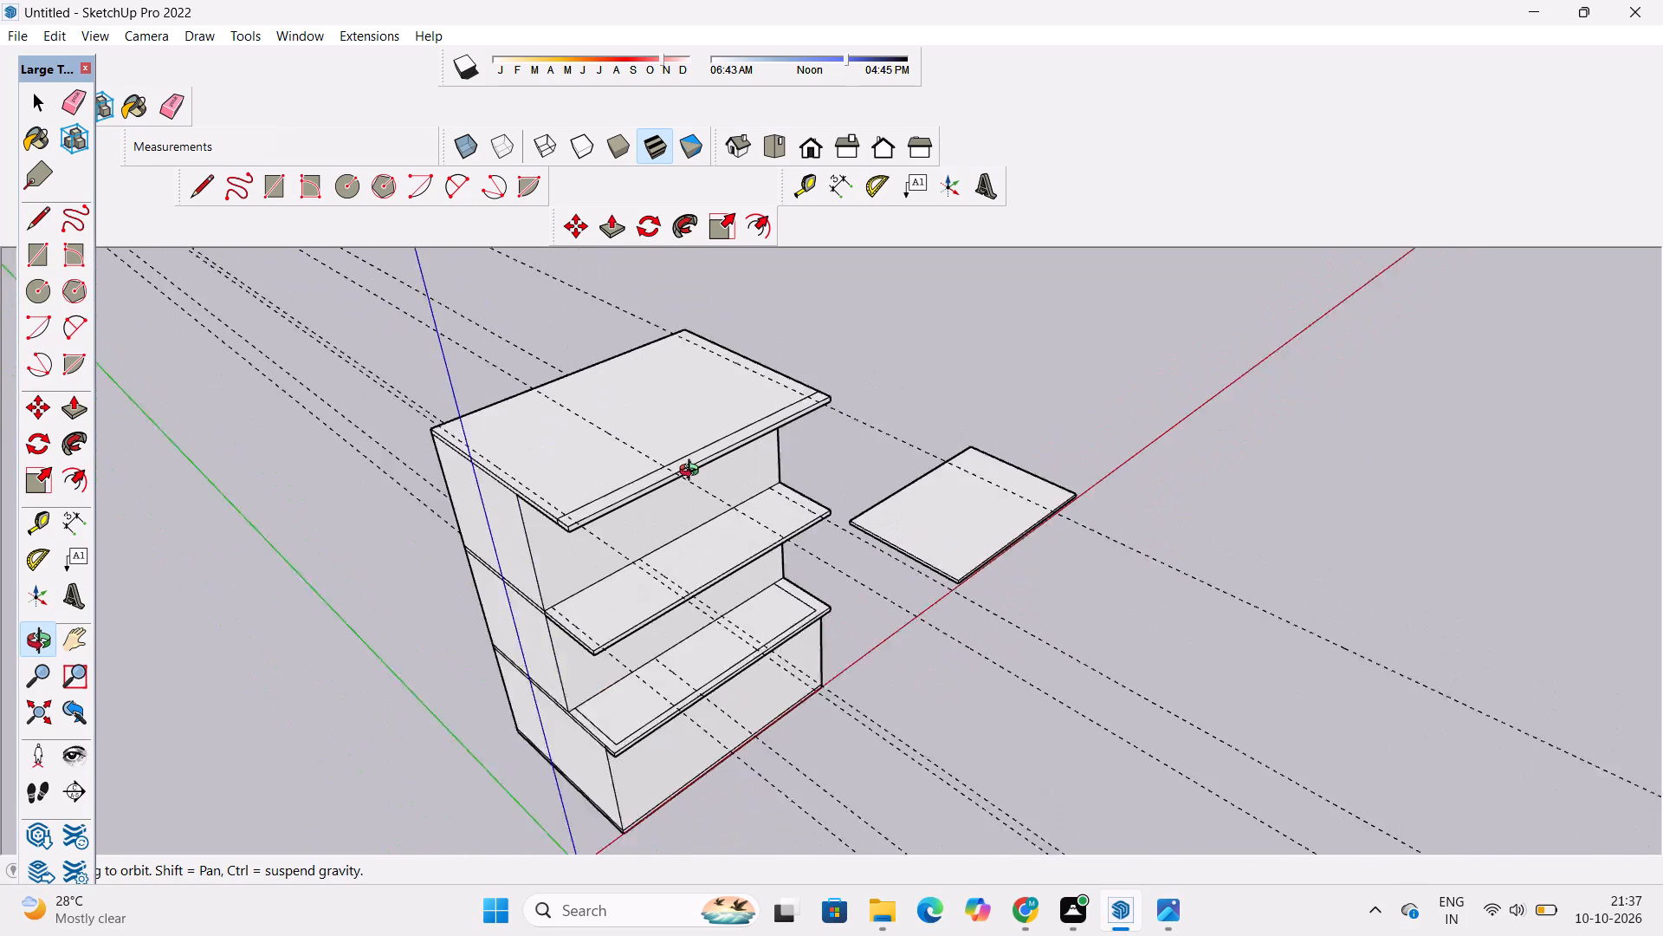
scroll(693, 472, up, 2)
drag(729, 482, 648, 494)
scroll(649, 481, up, 3)
shift+drag(649, 481, 651, 446)
drag(648, 451, 675, 473)
scroll(675, 470, up, 4)
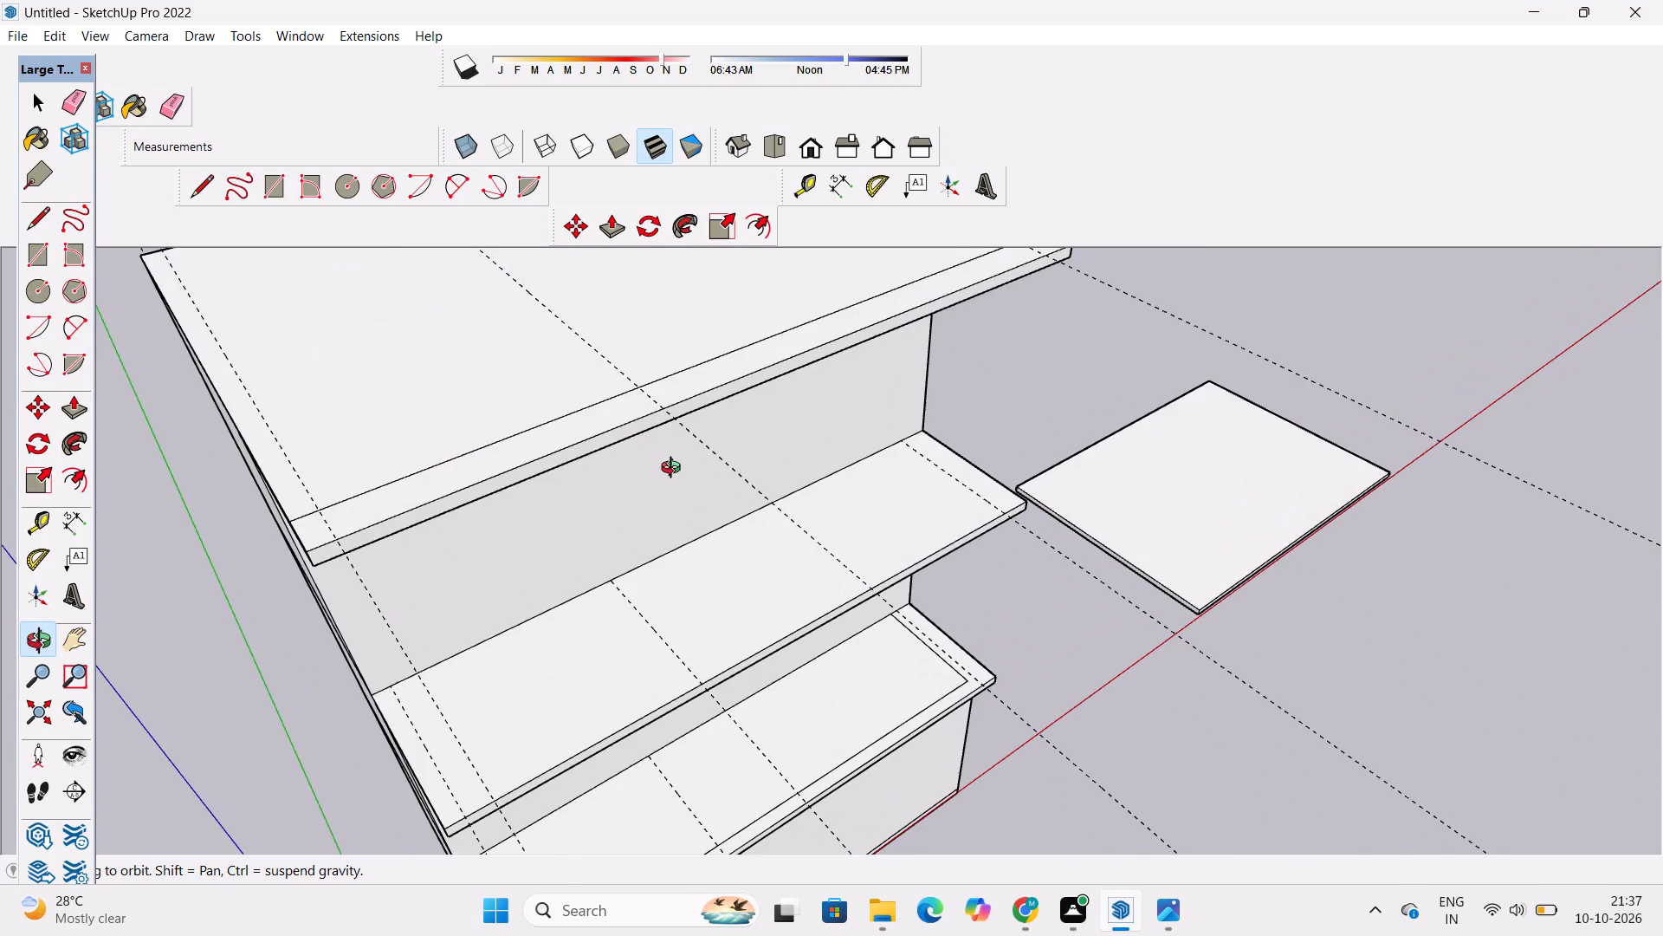
scroll(675, 470, down, 4)
scroll(675, 470, up, 2)
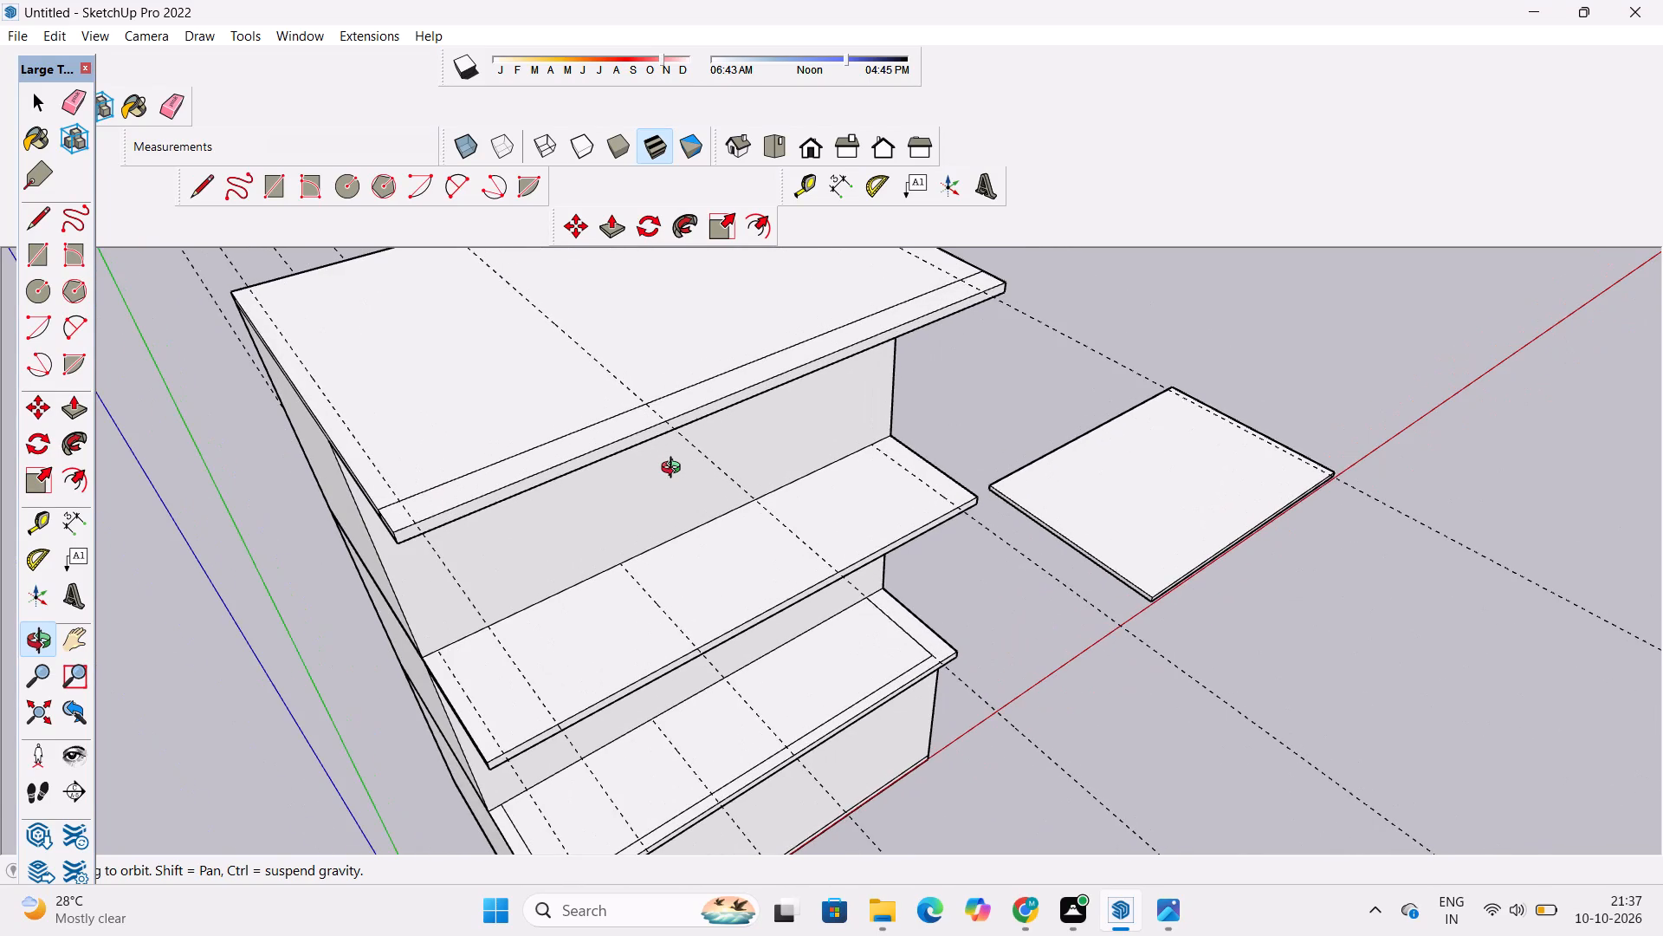
scroll(675, 470, up, 3)
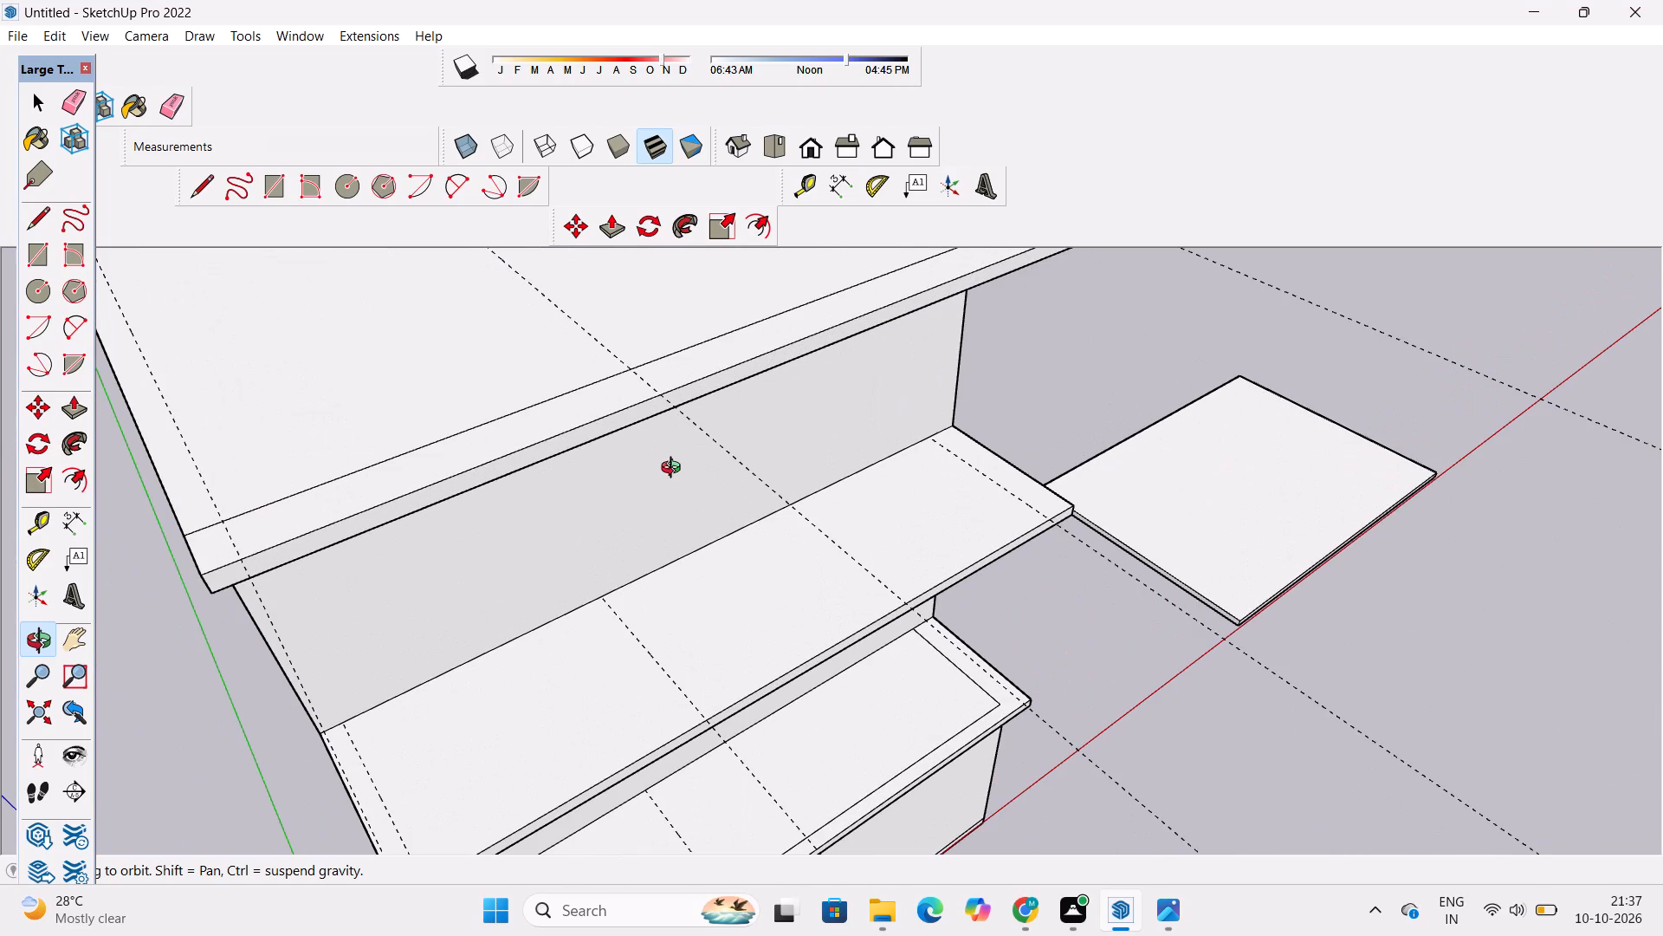
scroll(675, 470, down, 4)
scroll(675, 470, up, 2)
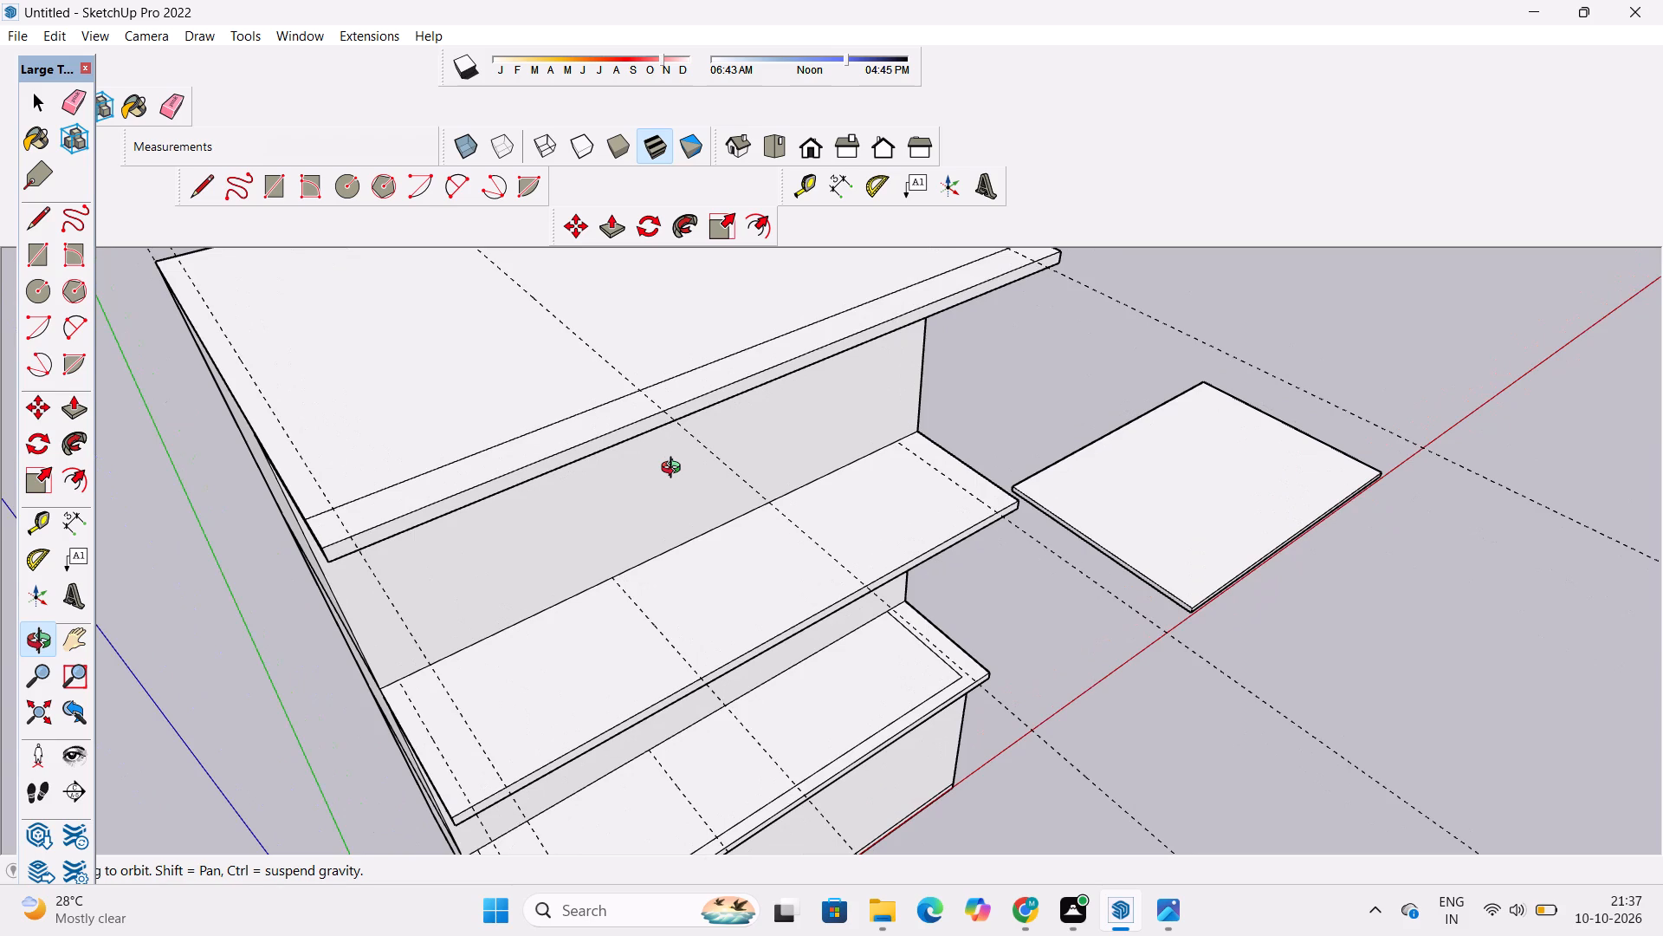
scroll(675, 470, down, 3)
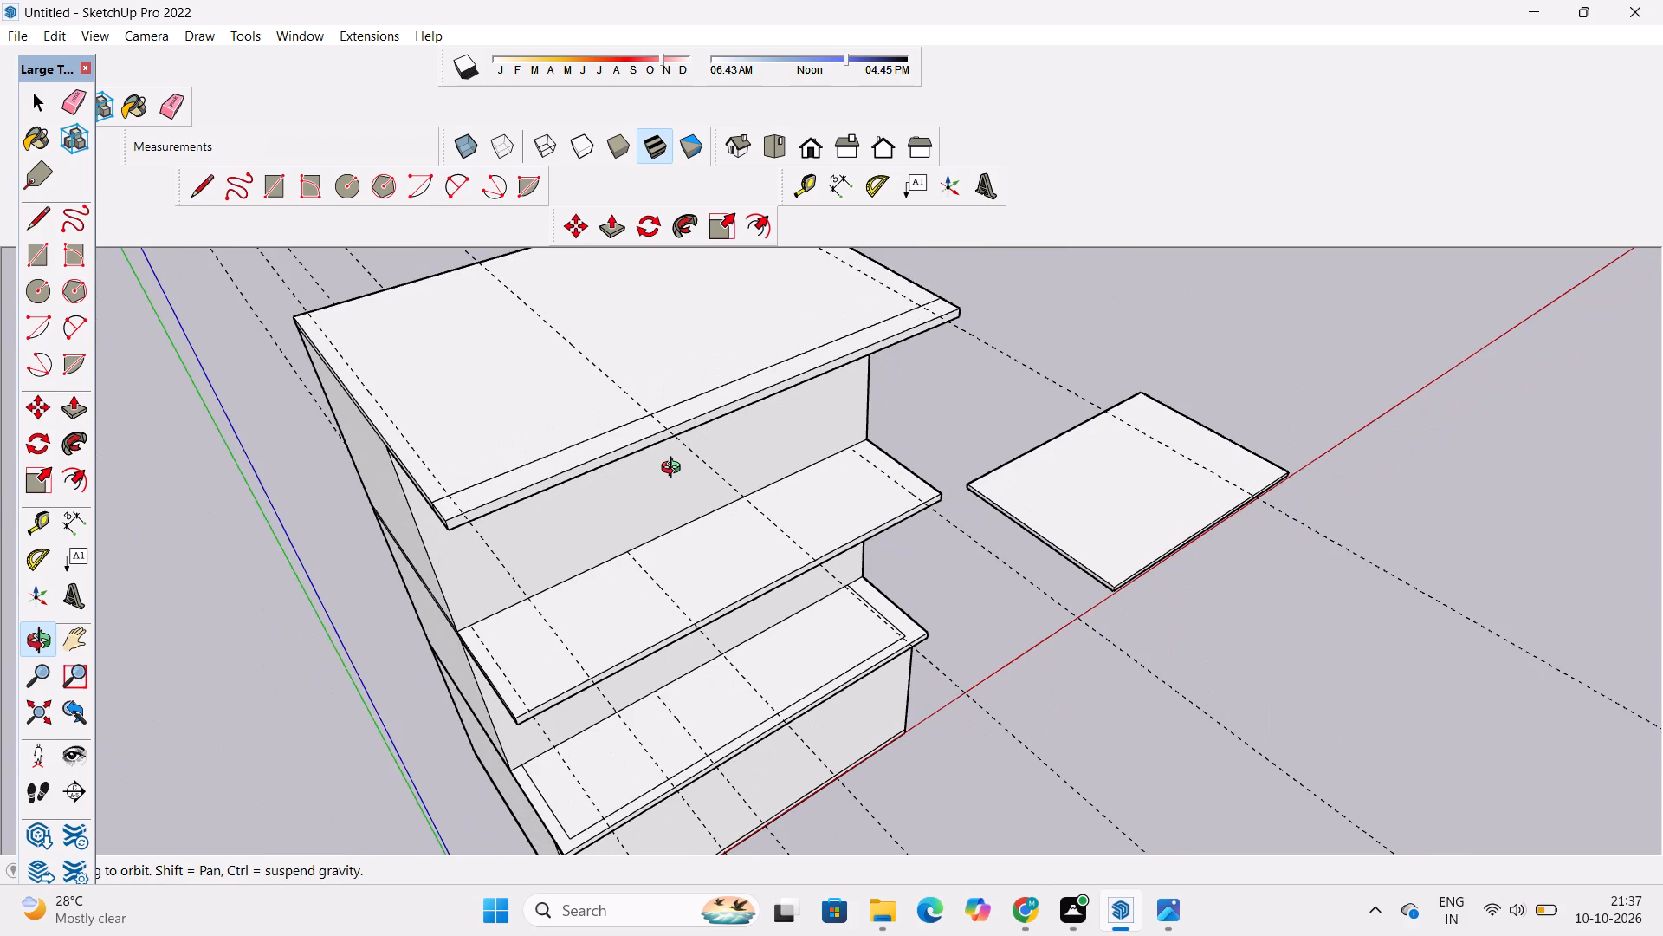
scroll(675, 470, up, 3)
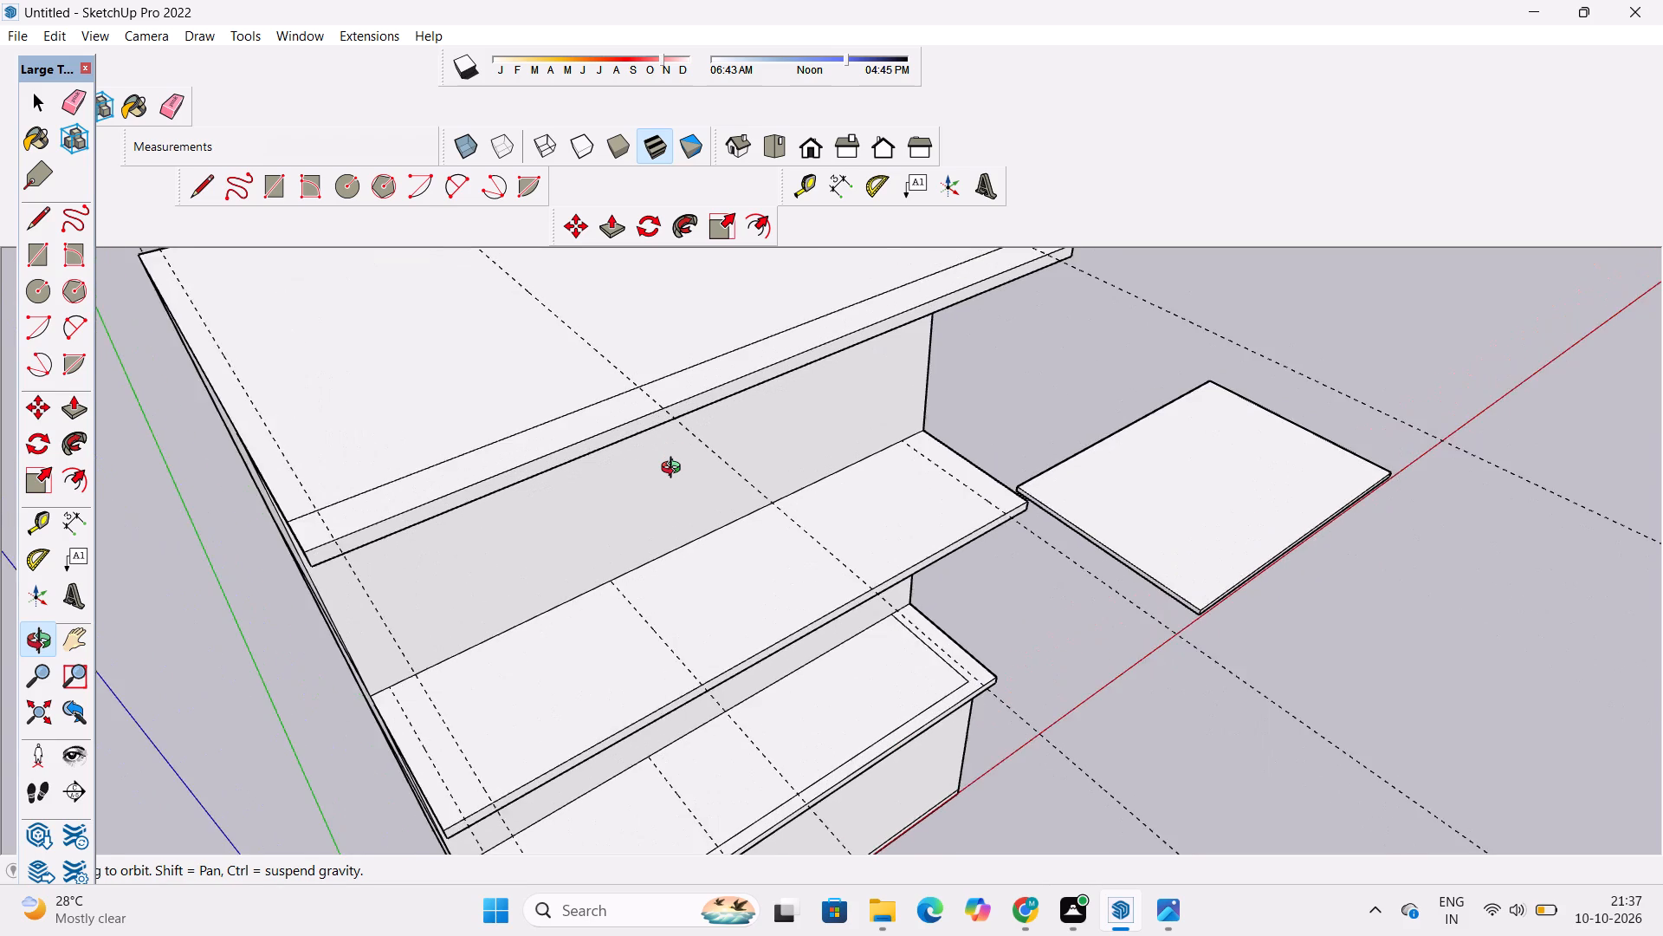
scroll(675, 470, up, 1)
scroll(675, 470, down, 6)
drag(709, 496, 669, 484)
shift+drag(667, 484, 662, 452)
scroll(661, 450, down, 6)
drag(762, 487, 711, 486)
scroll(699, 479, up, 4)
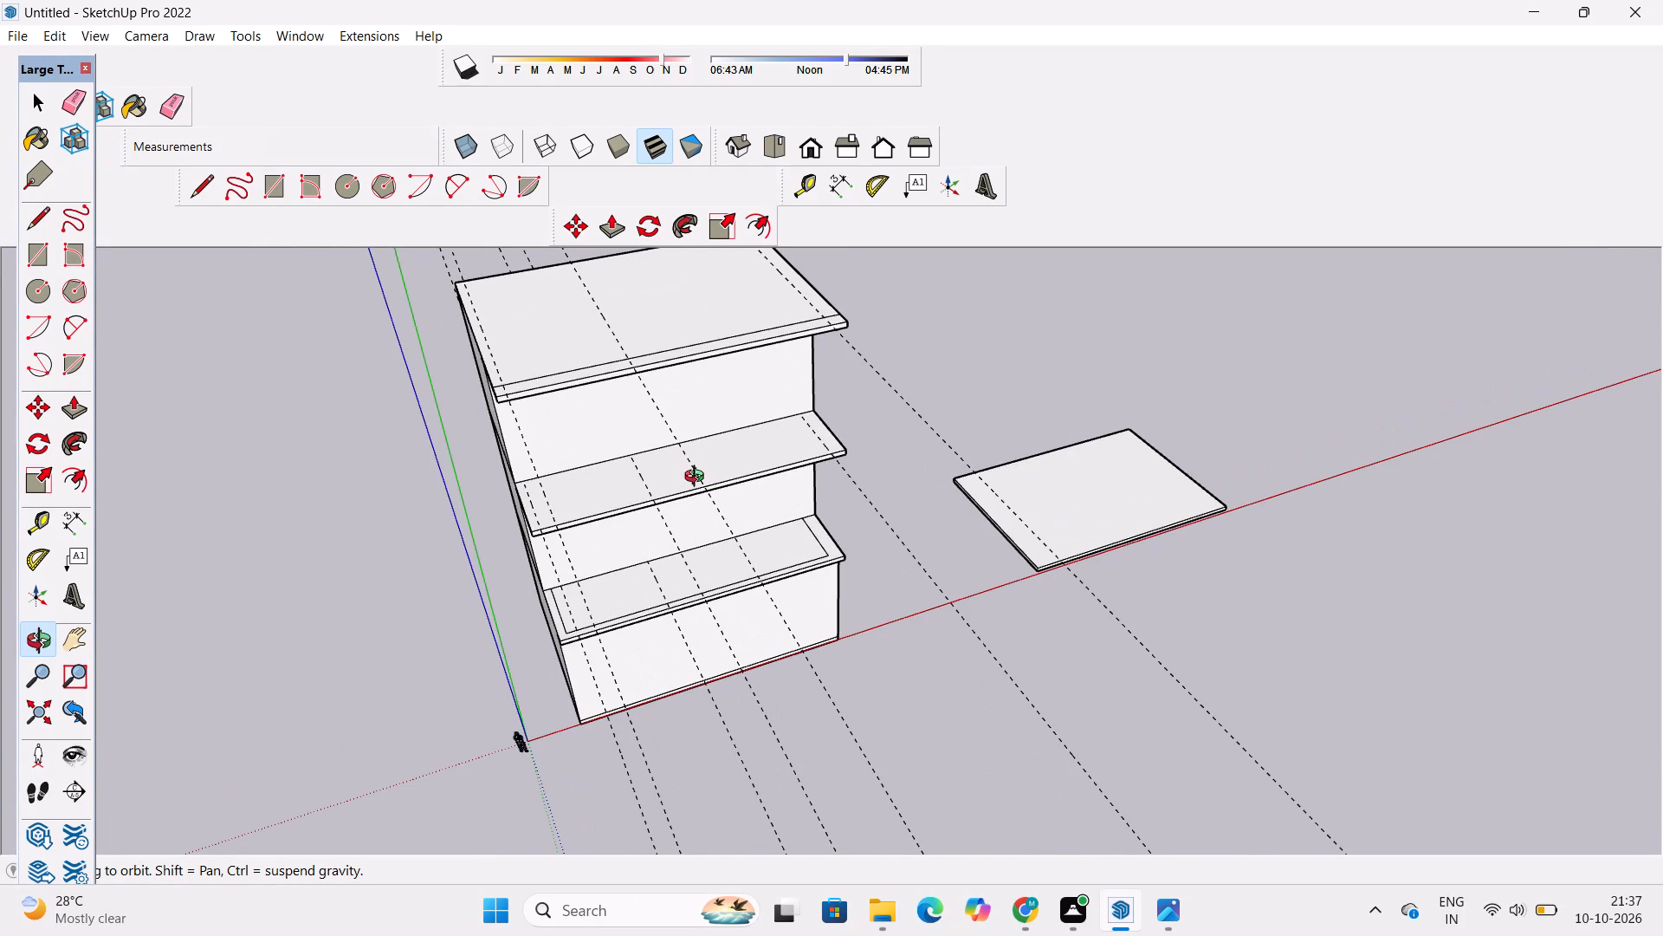
scroll(698, 478, down, 2)
scroll(698, 478, up, 3)
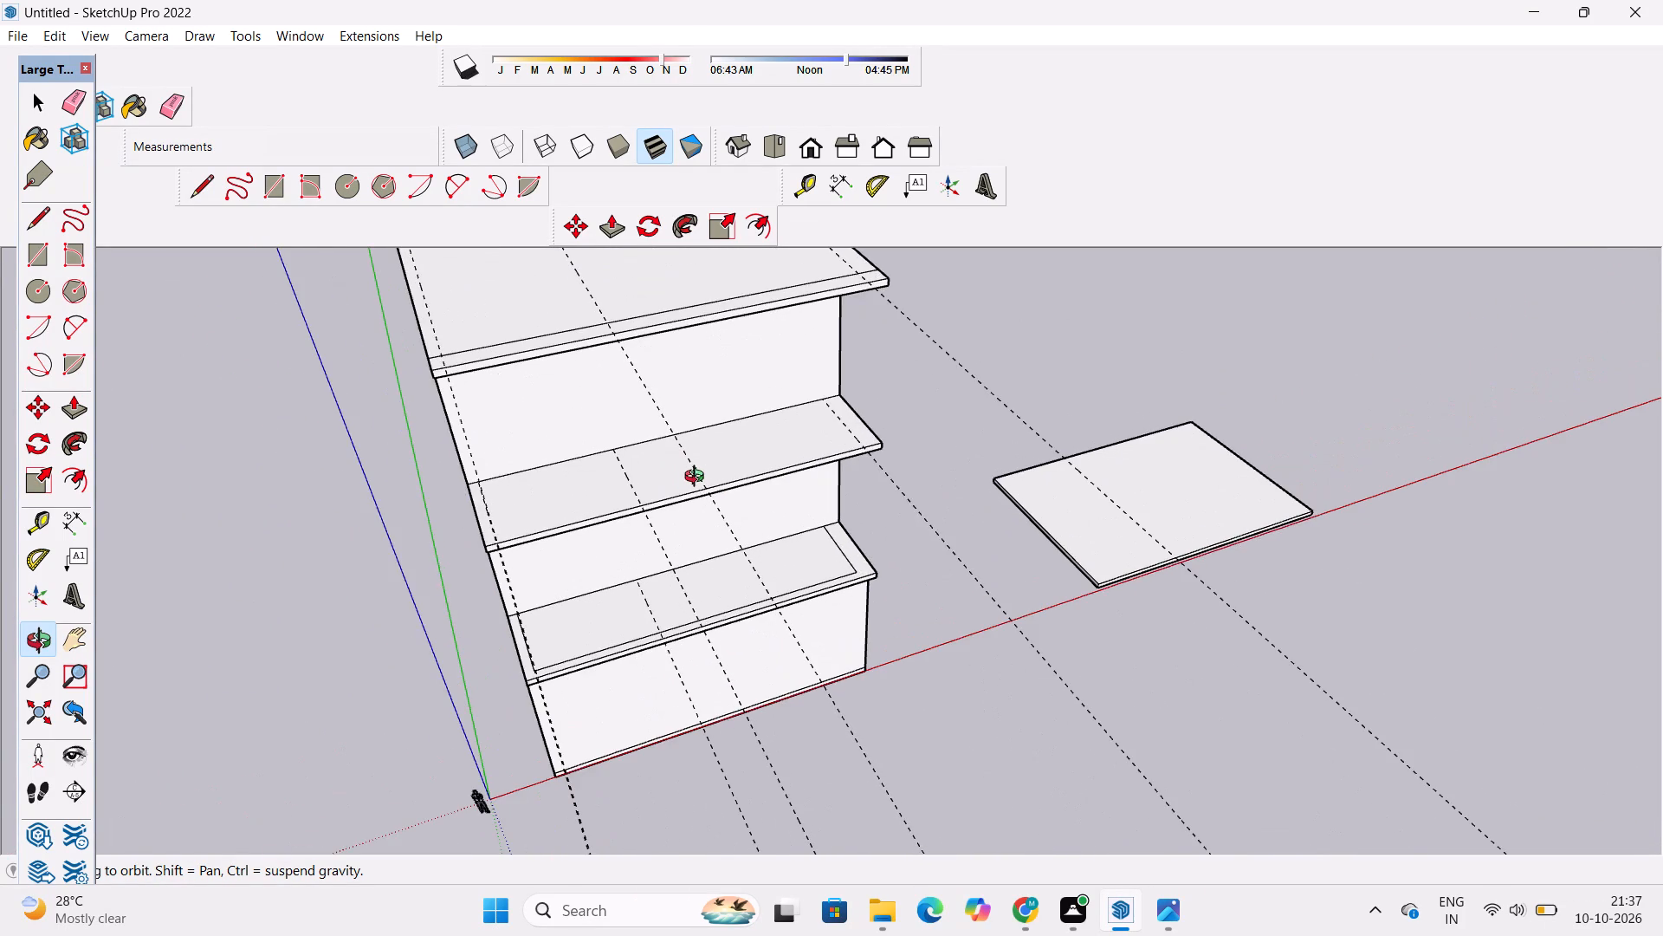
scroll(698, 478, down, 3)
scroll(698, 478, up, 1)
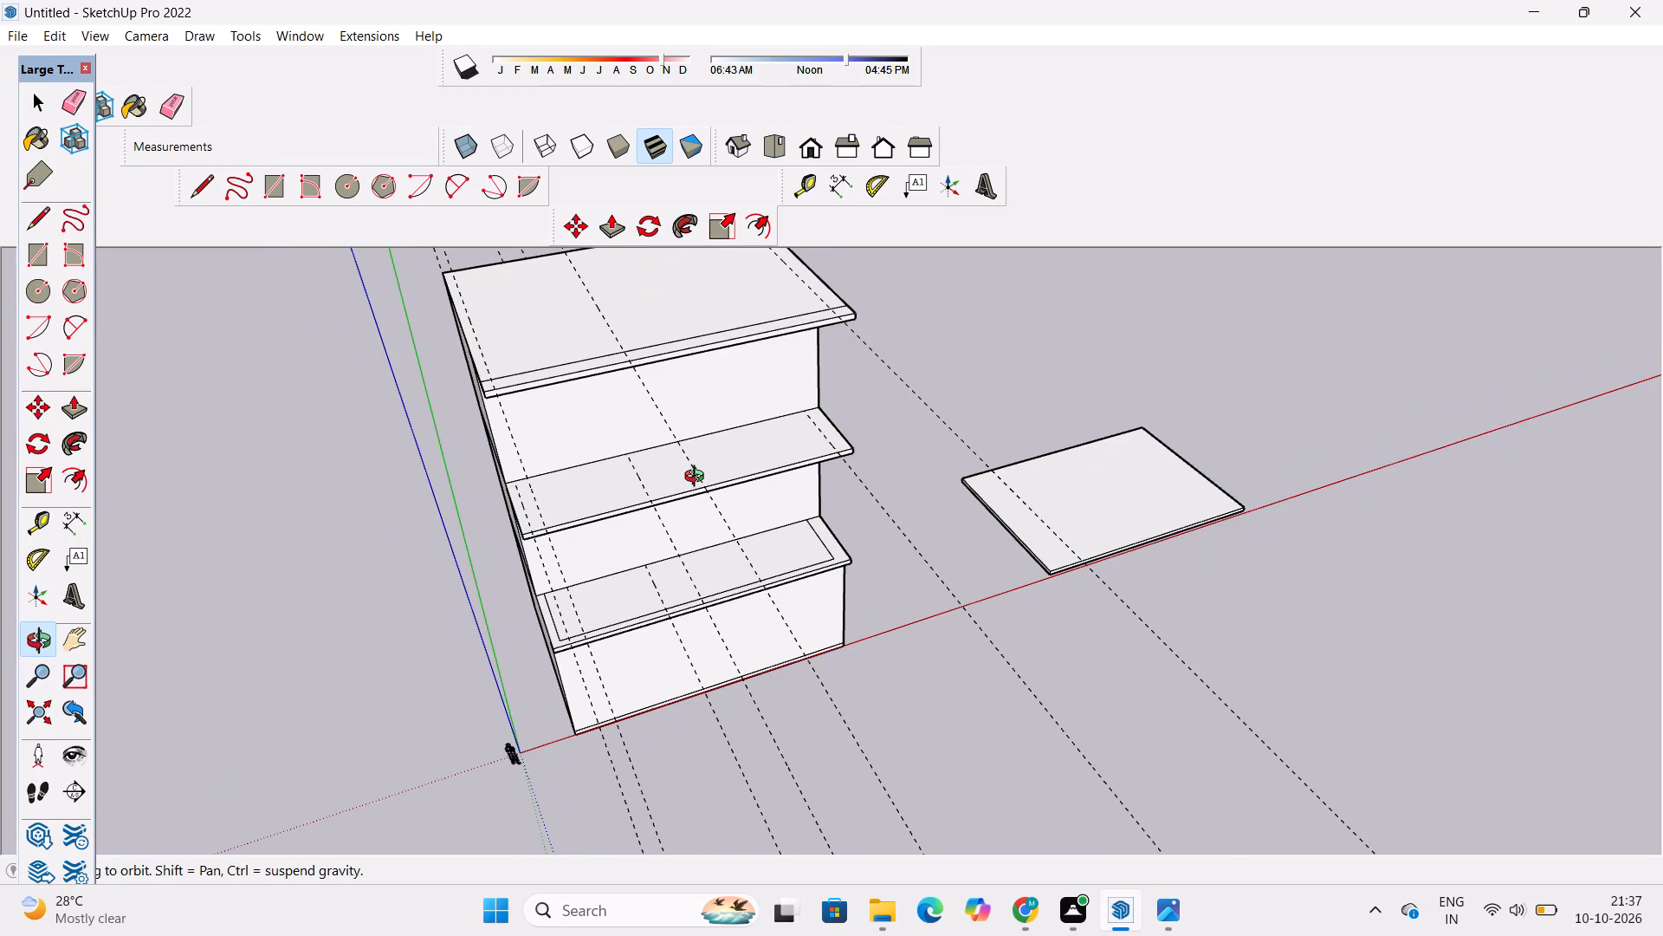
scroll(698, 475, down, 4)
drag(681, 489, 734, 525)
scroll(574, 498, up, 4)
shift+drag(585, 491, 594, 513)
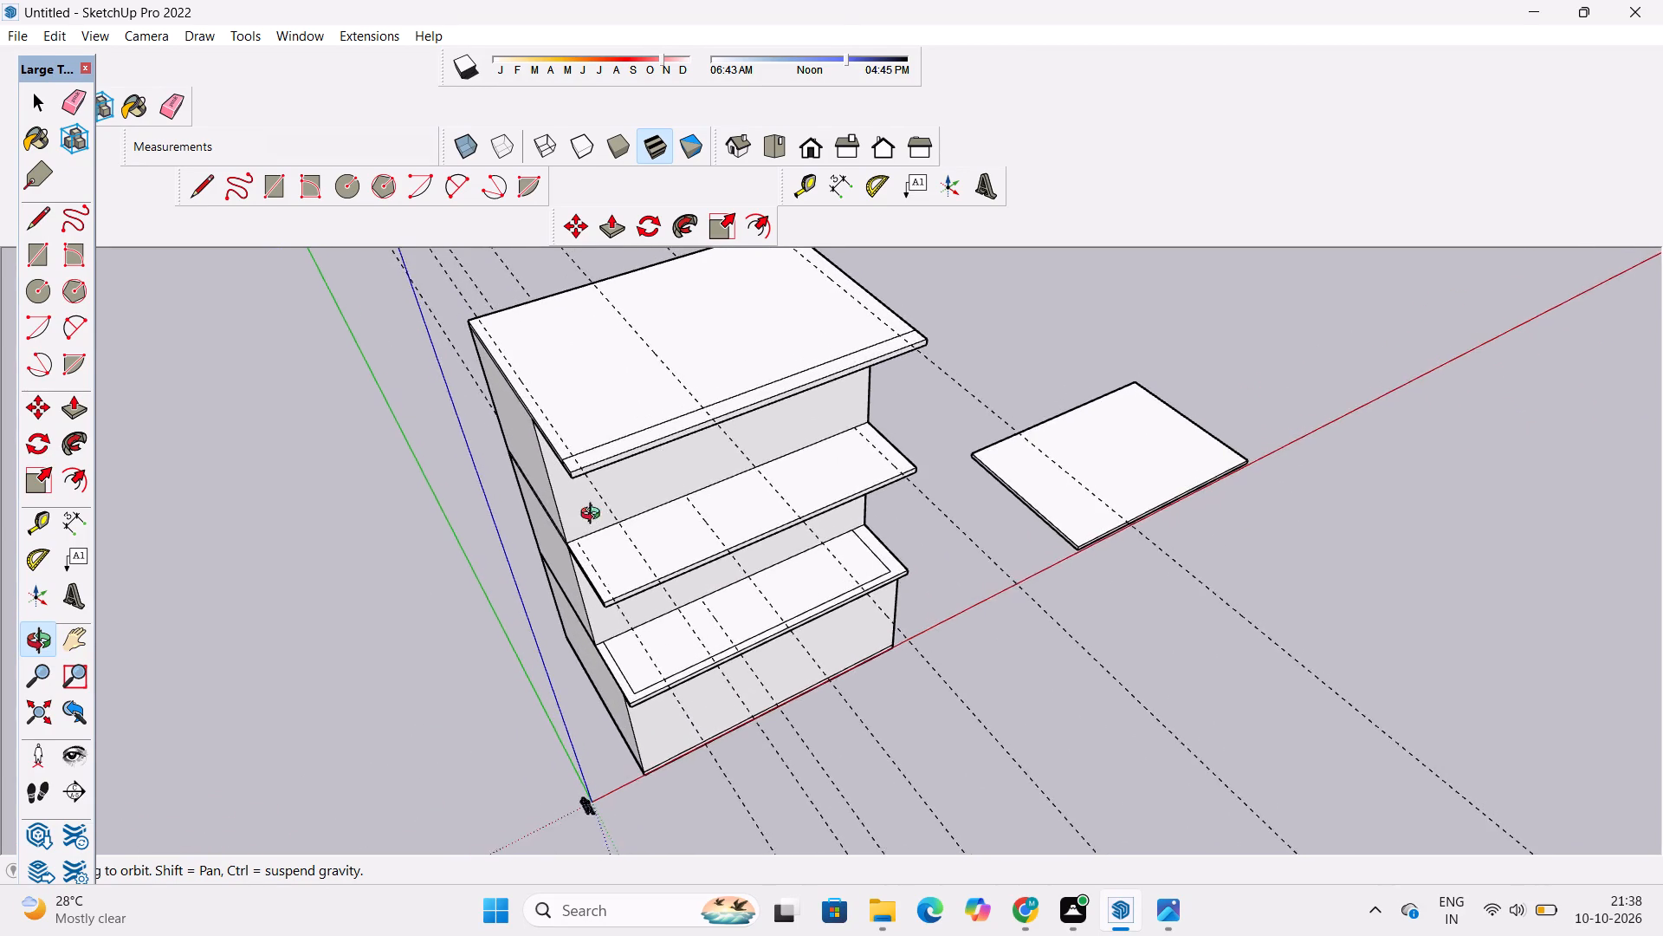
drag(594, 516, 611, 550)
scroll(676, 443, down, 5)
drag(455, 494, 607, 476)
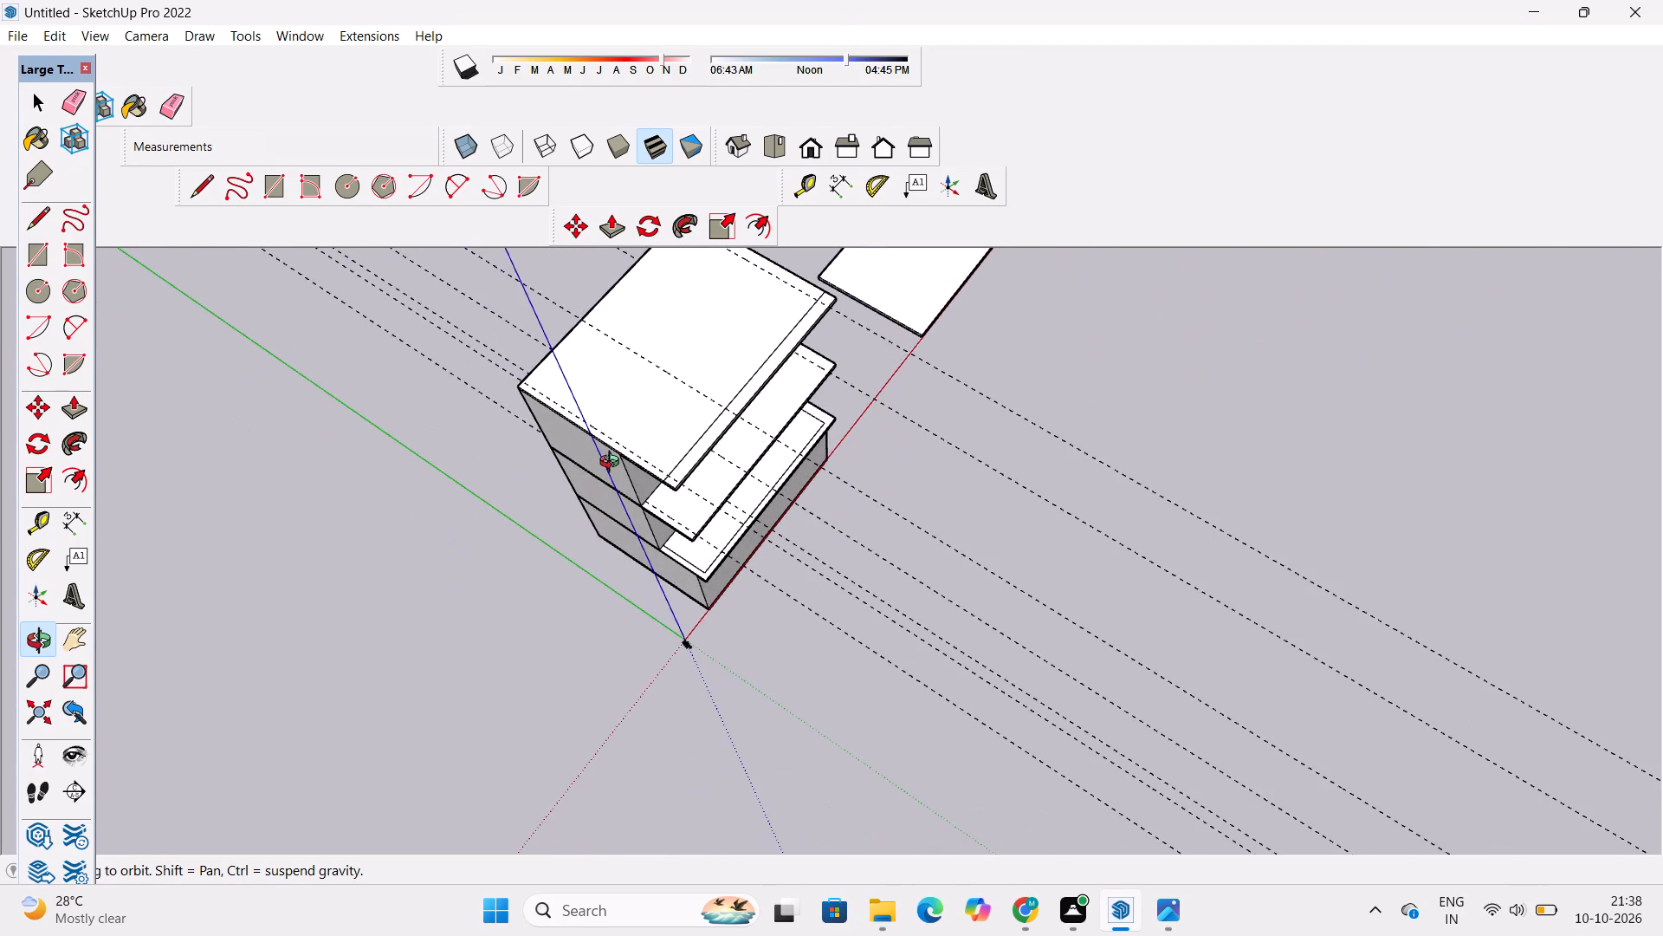
scroll(613, 464, up, 2)
shift+drag(613, 464, 615, 491)
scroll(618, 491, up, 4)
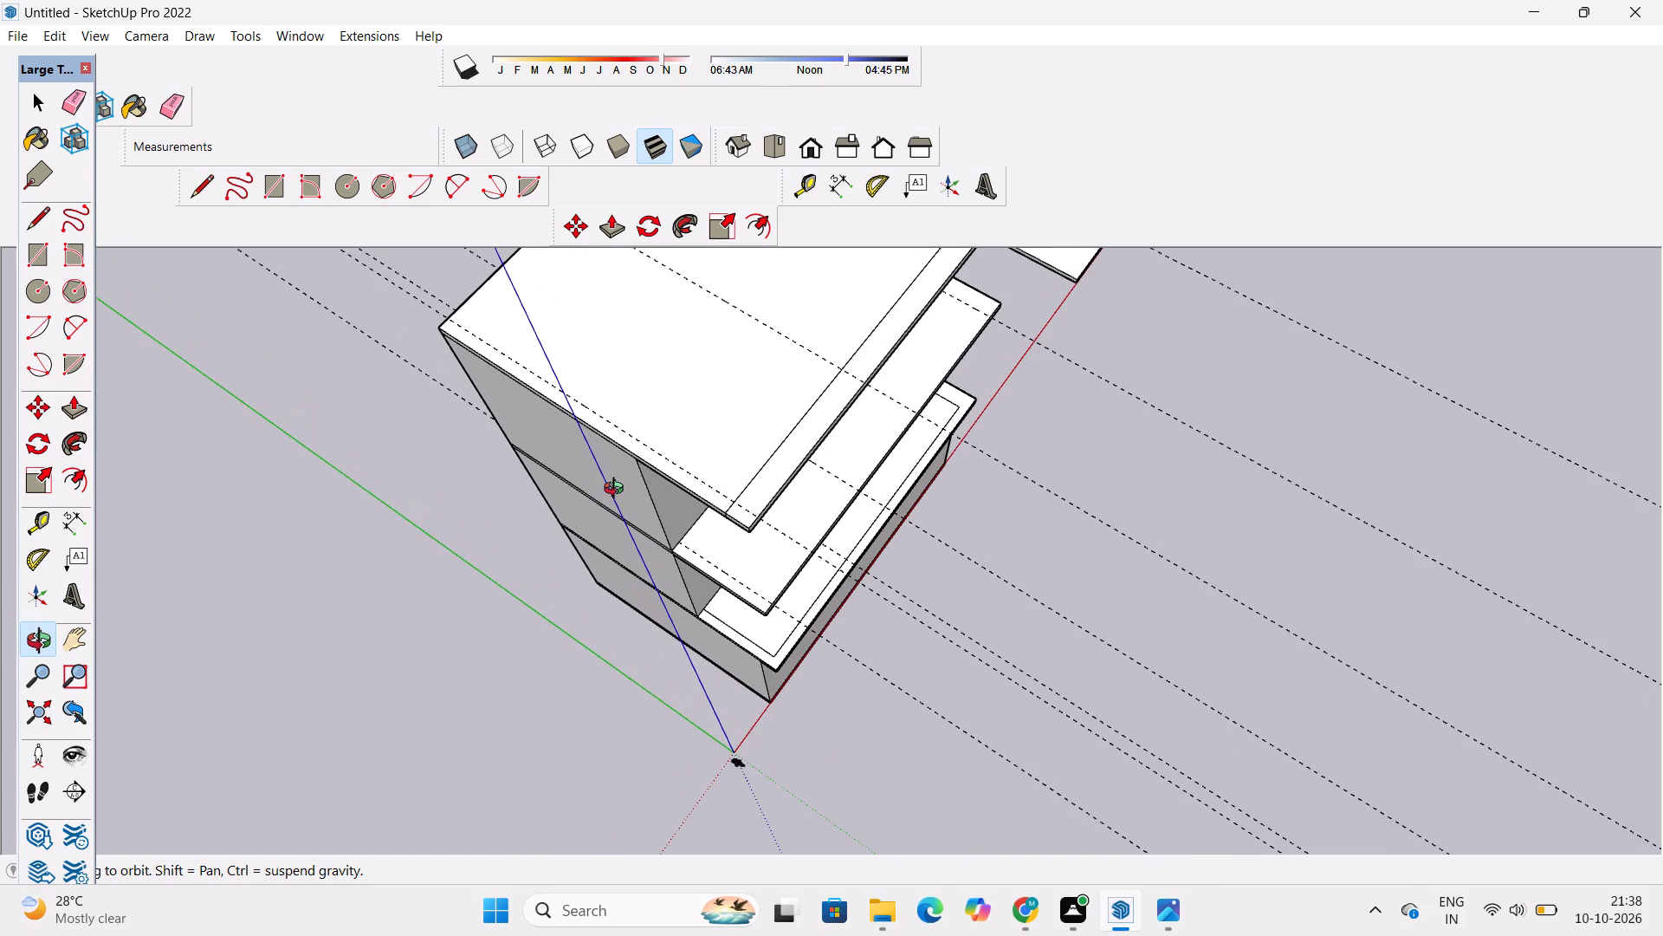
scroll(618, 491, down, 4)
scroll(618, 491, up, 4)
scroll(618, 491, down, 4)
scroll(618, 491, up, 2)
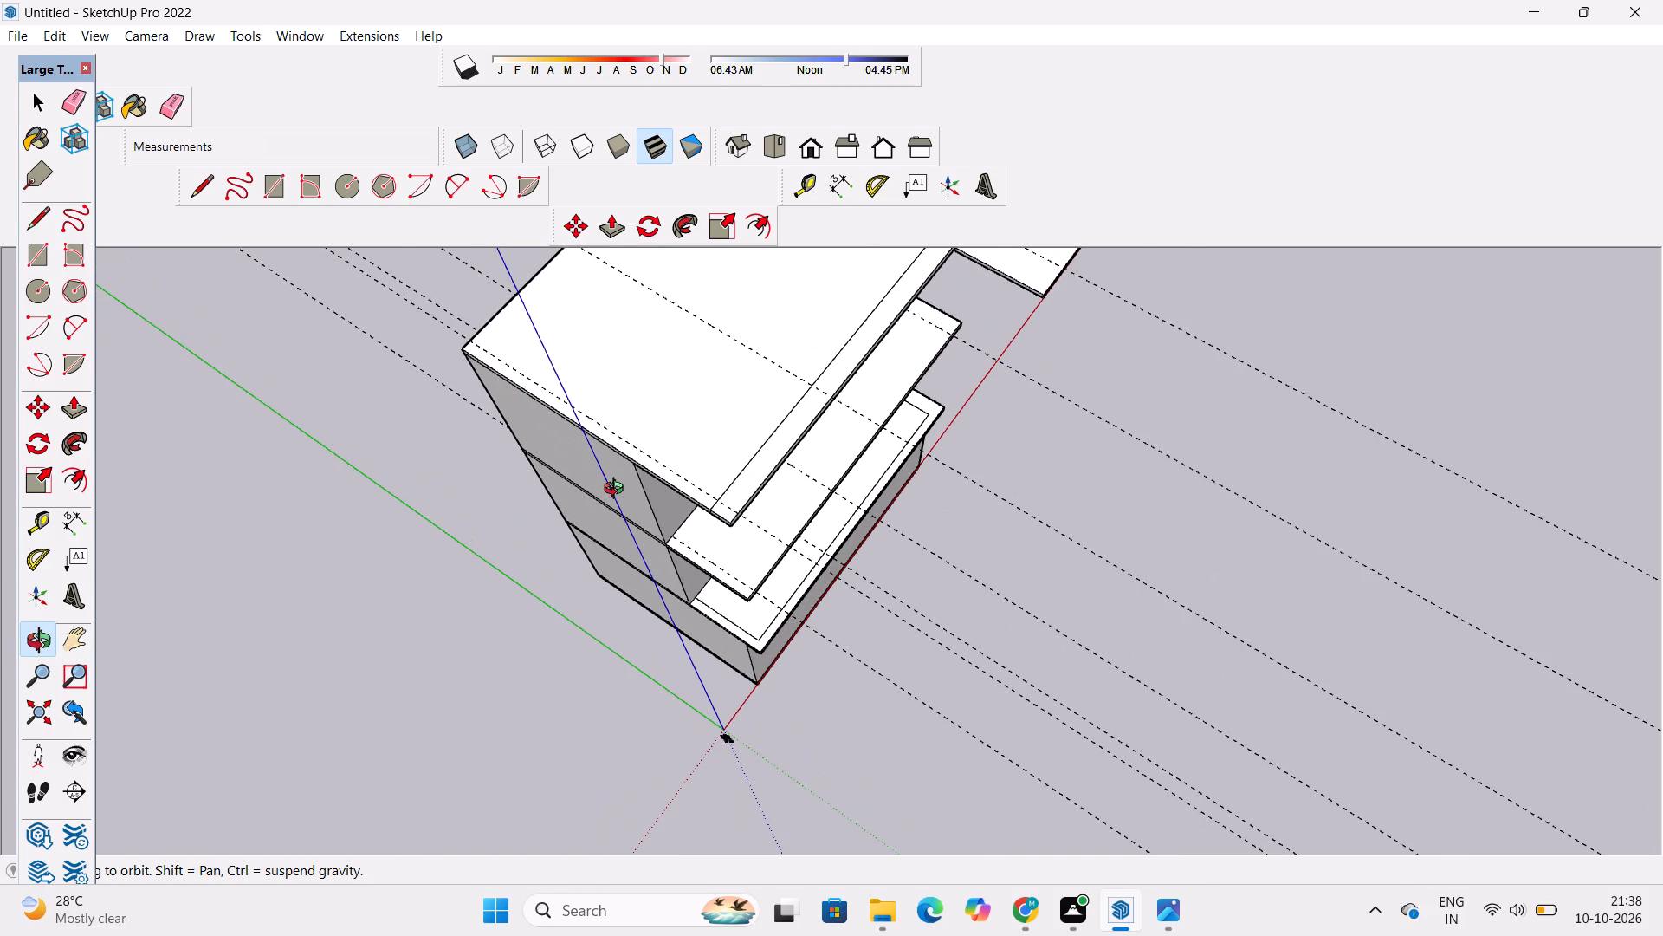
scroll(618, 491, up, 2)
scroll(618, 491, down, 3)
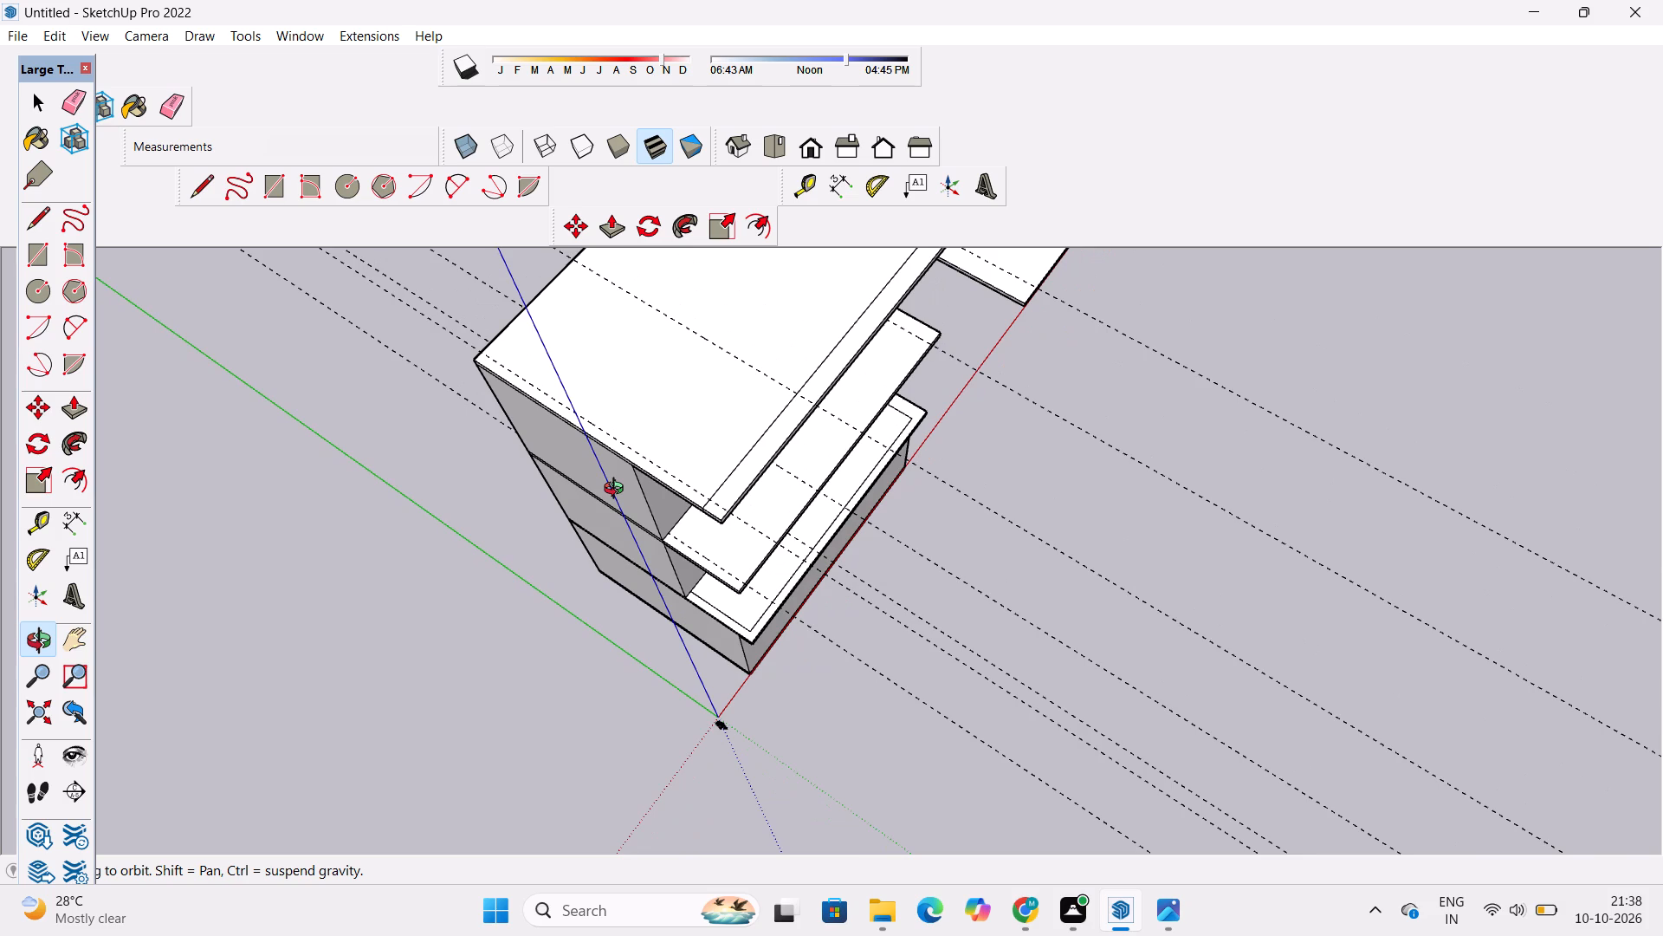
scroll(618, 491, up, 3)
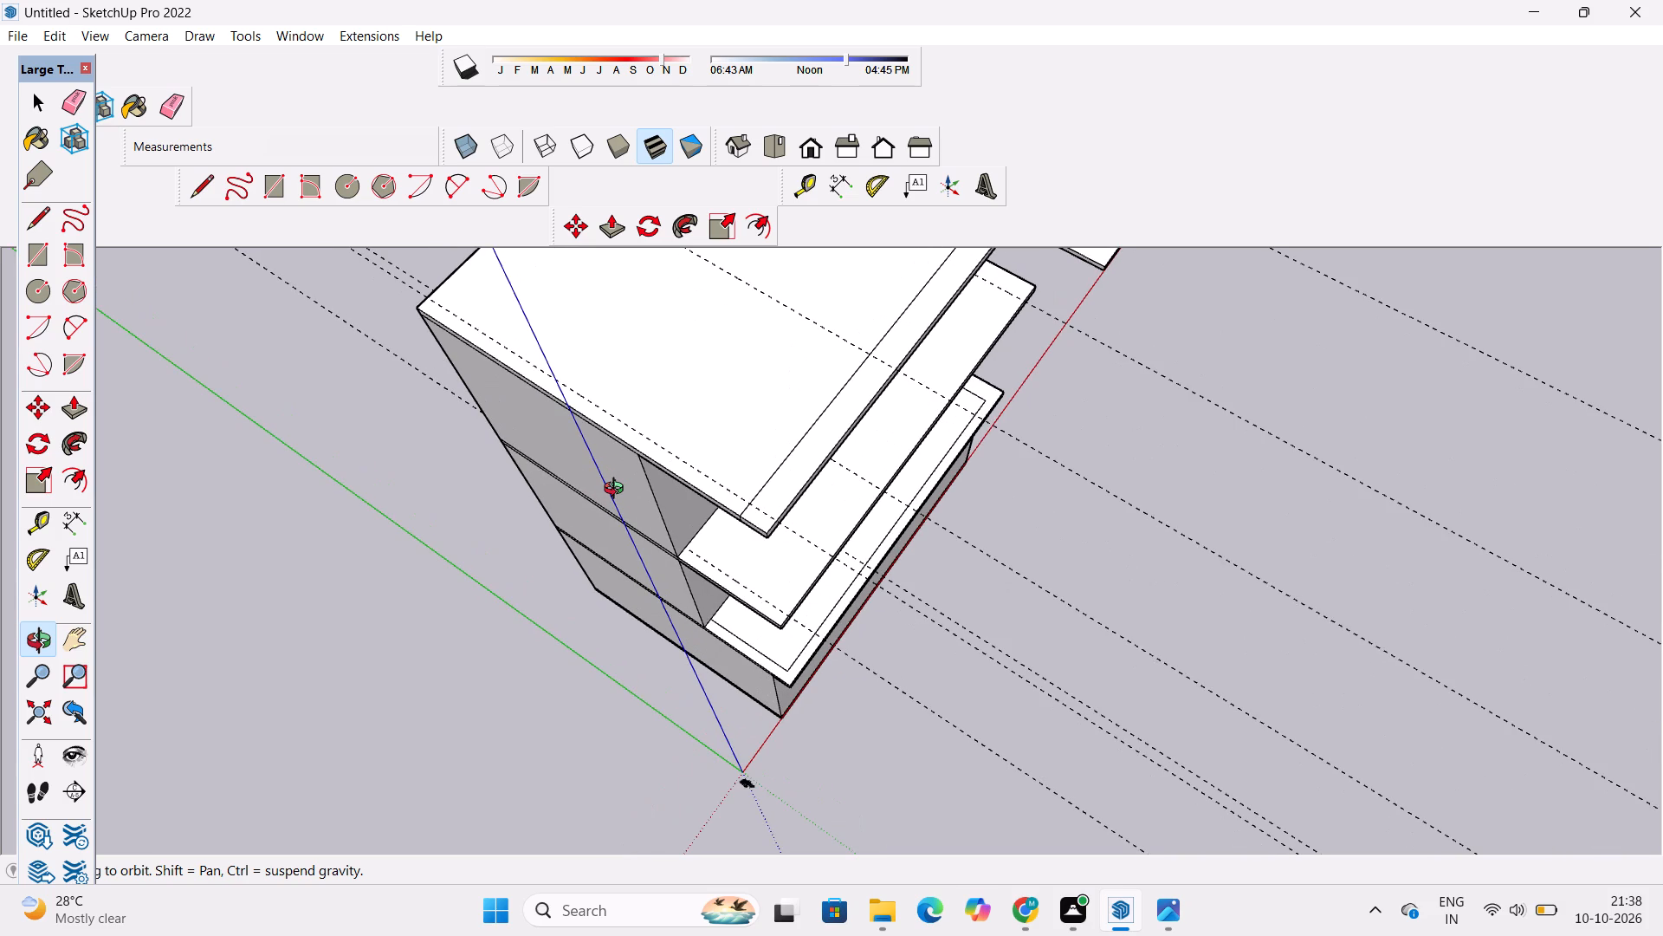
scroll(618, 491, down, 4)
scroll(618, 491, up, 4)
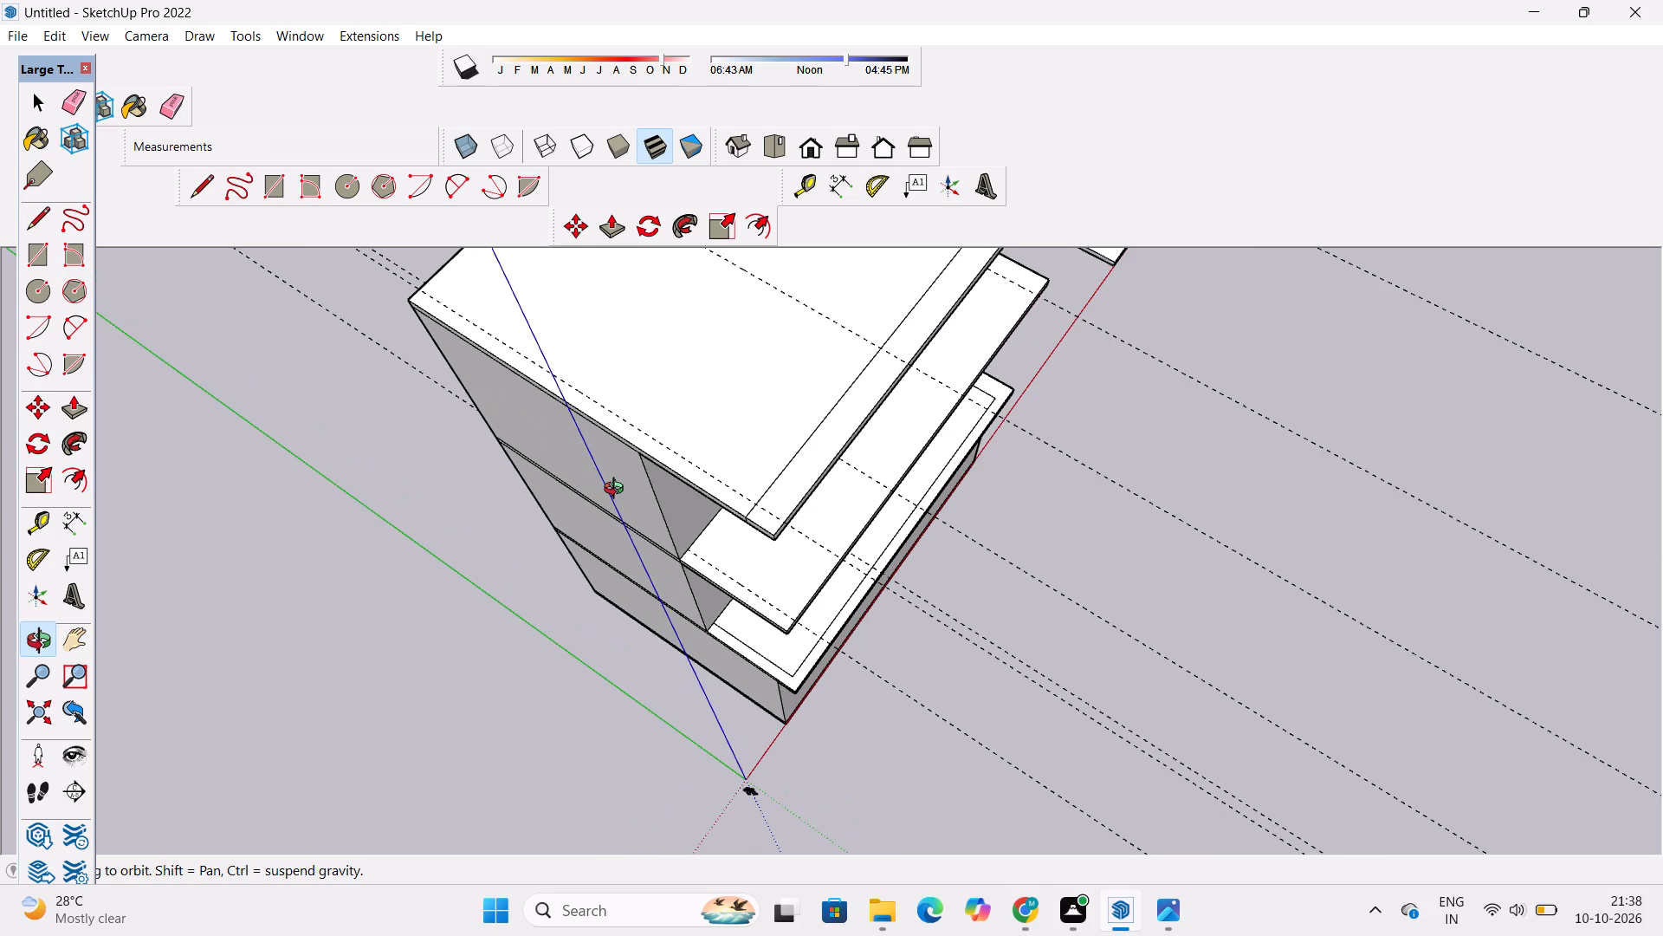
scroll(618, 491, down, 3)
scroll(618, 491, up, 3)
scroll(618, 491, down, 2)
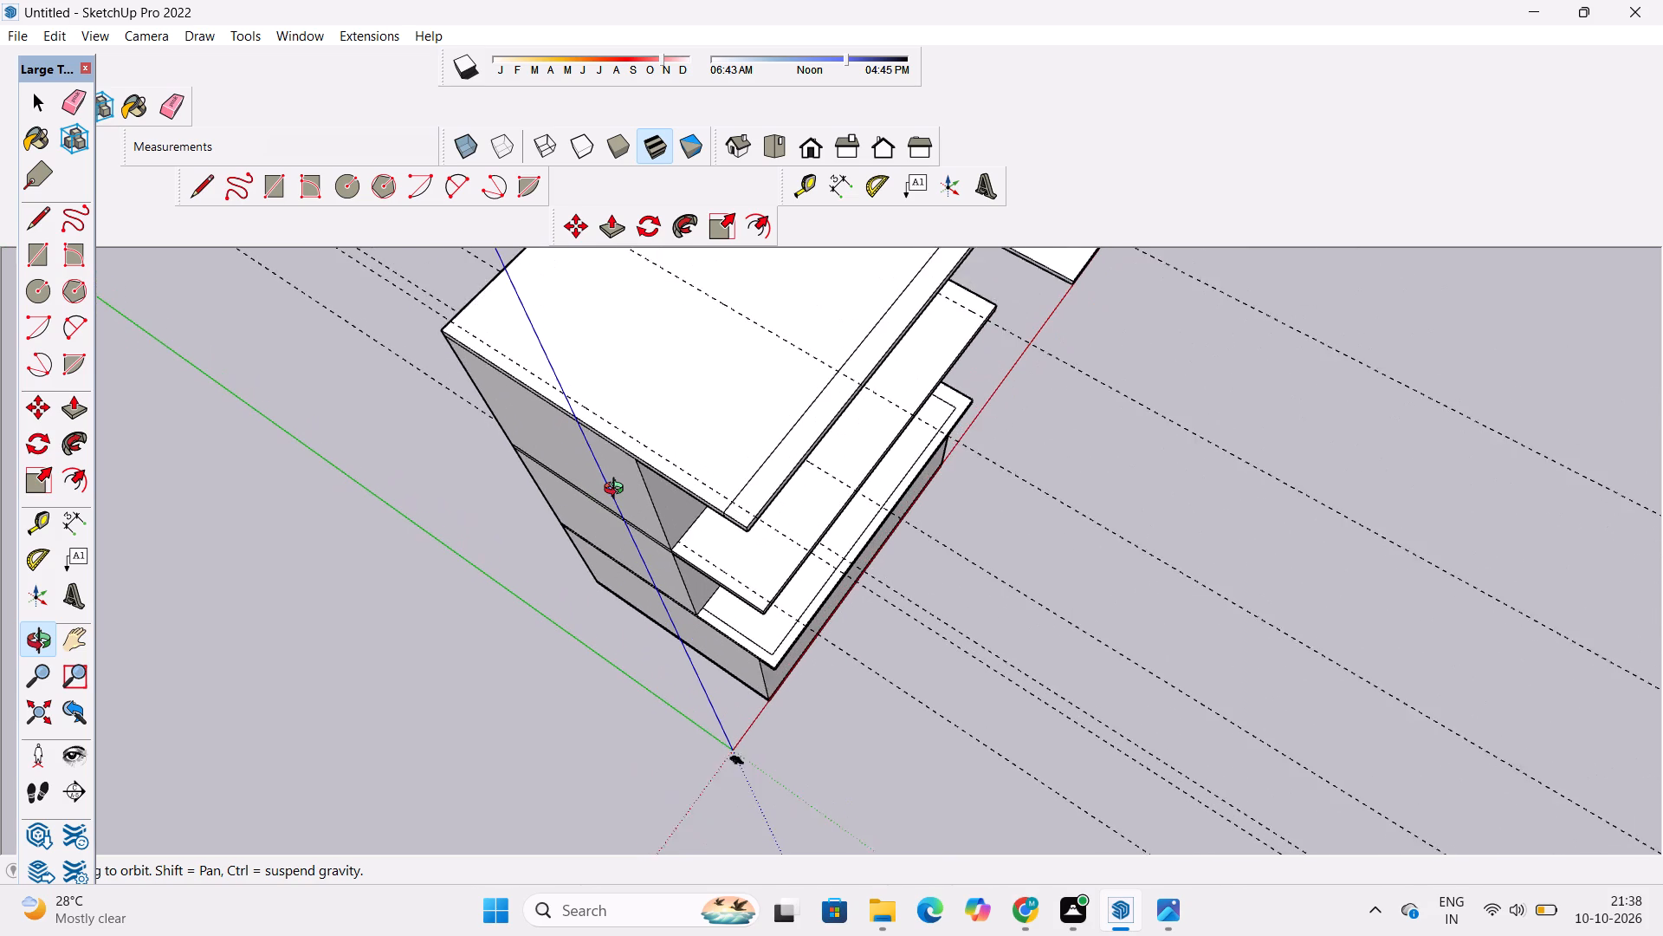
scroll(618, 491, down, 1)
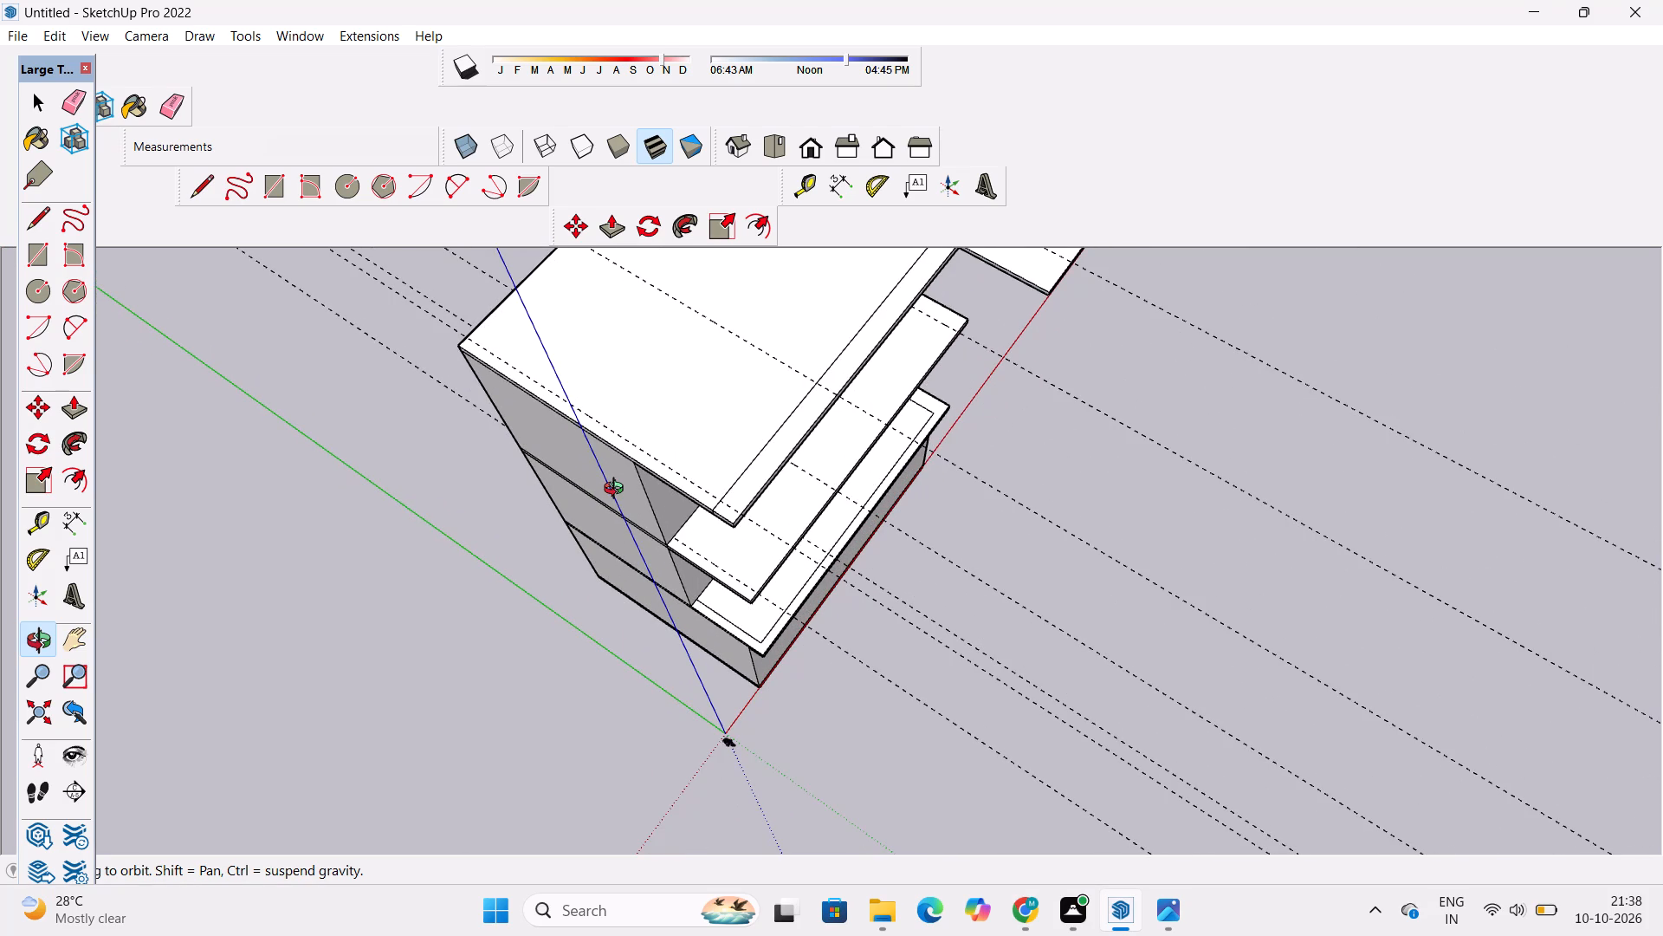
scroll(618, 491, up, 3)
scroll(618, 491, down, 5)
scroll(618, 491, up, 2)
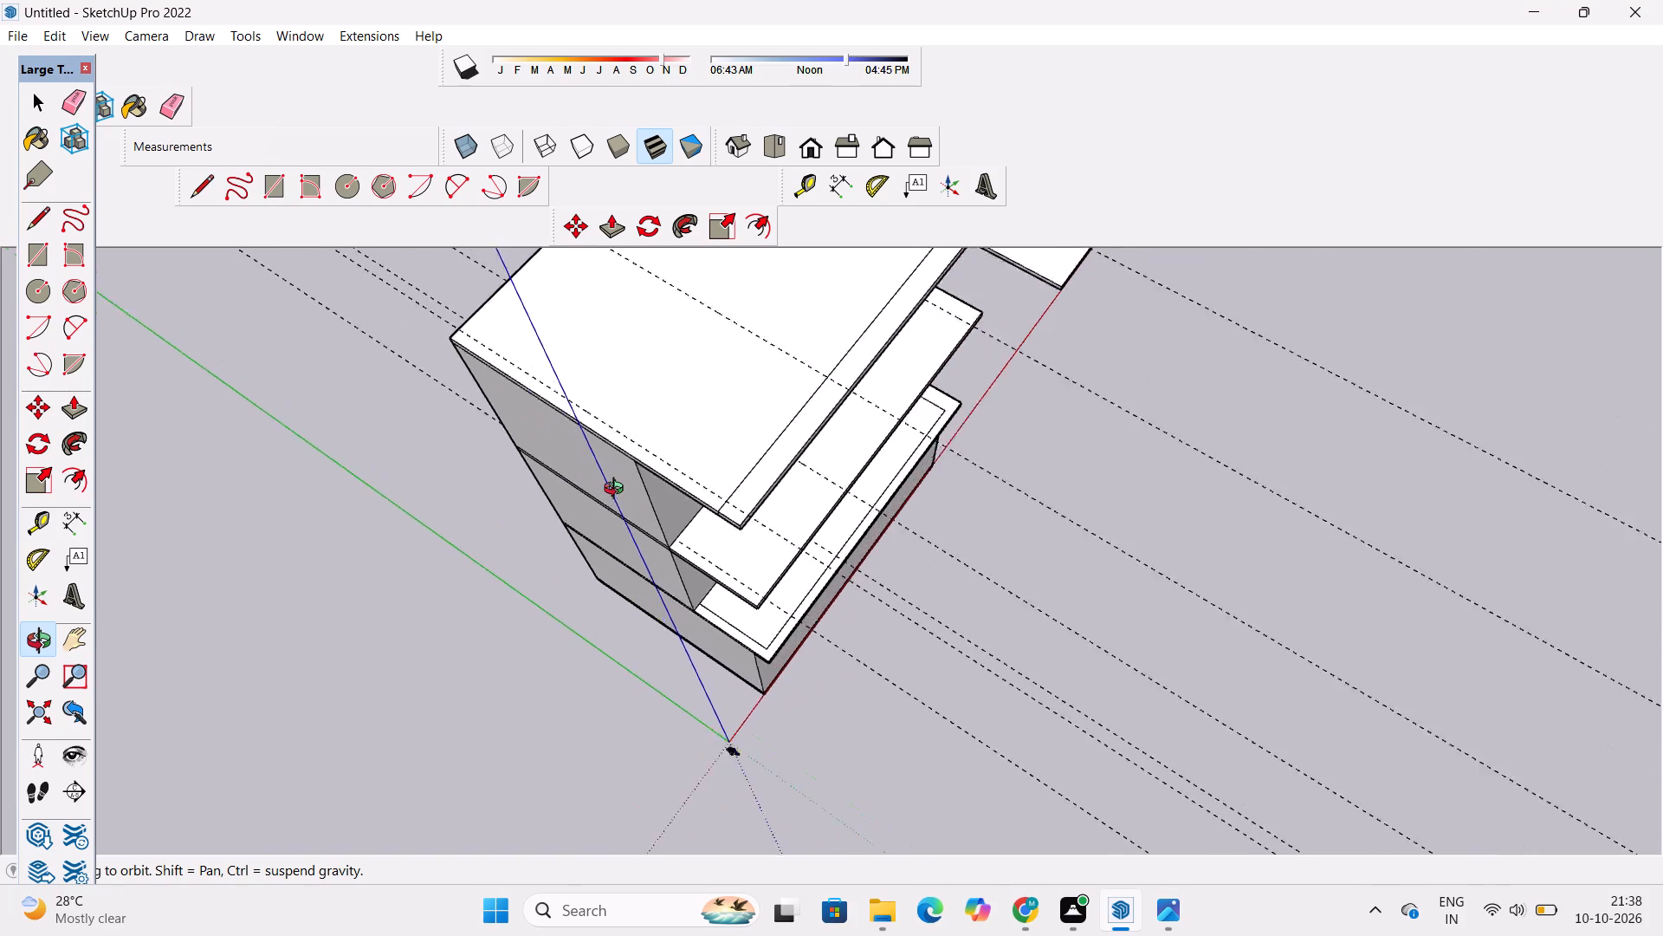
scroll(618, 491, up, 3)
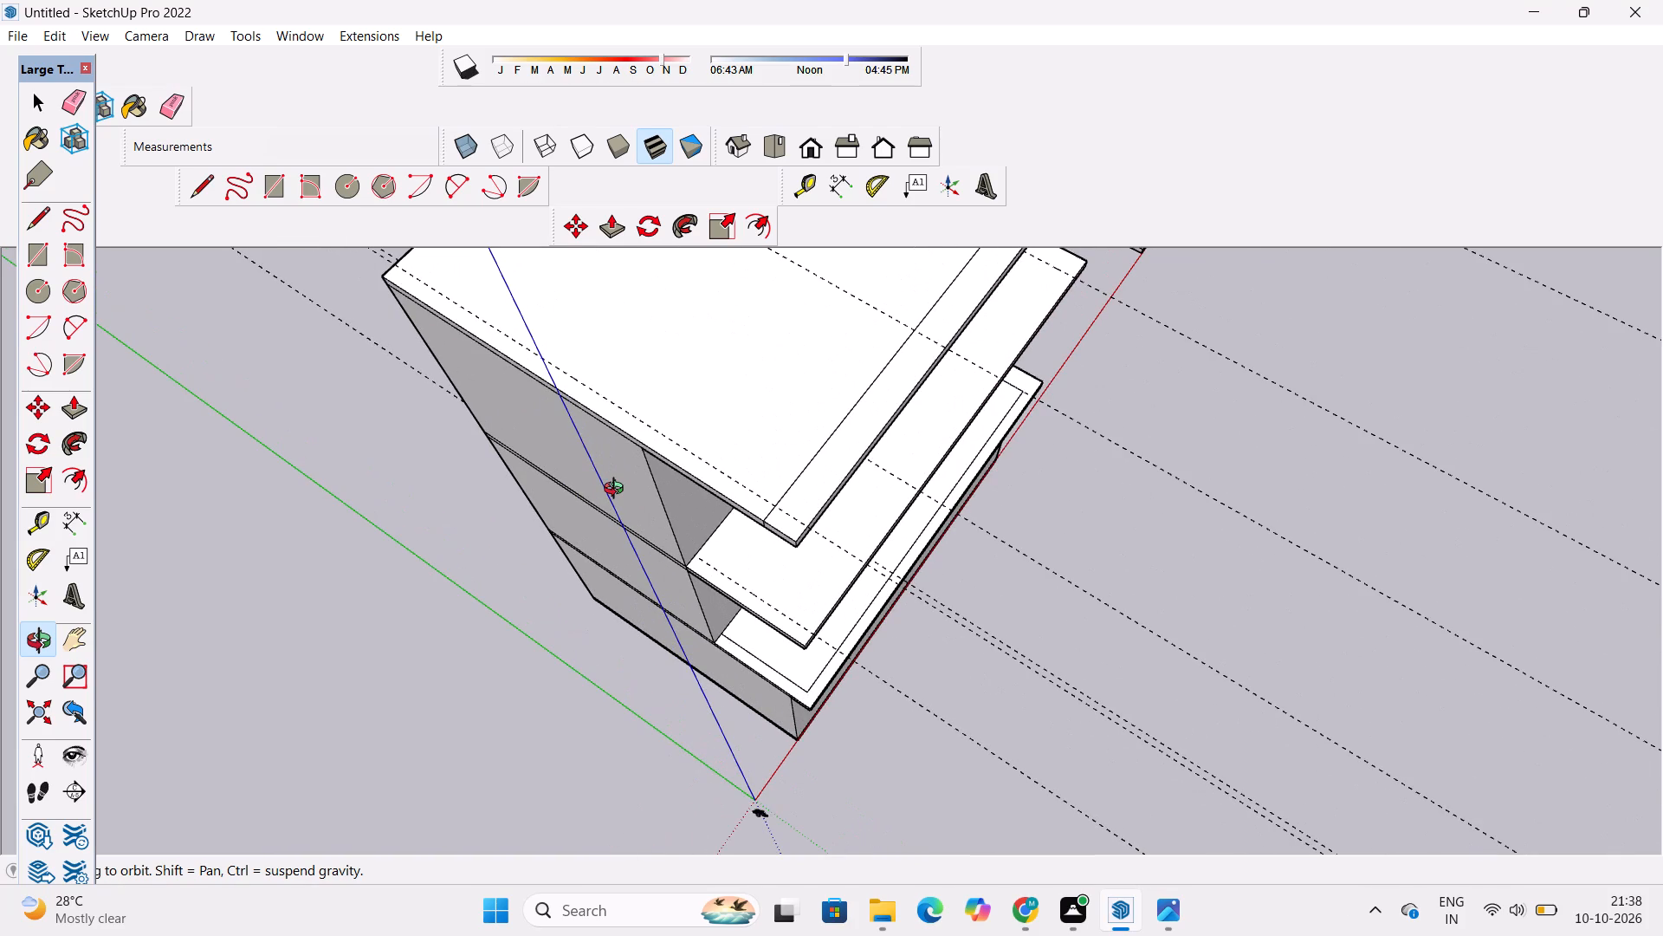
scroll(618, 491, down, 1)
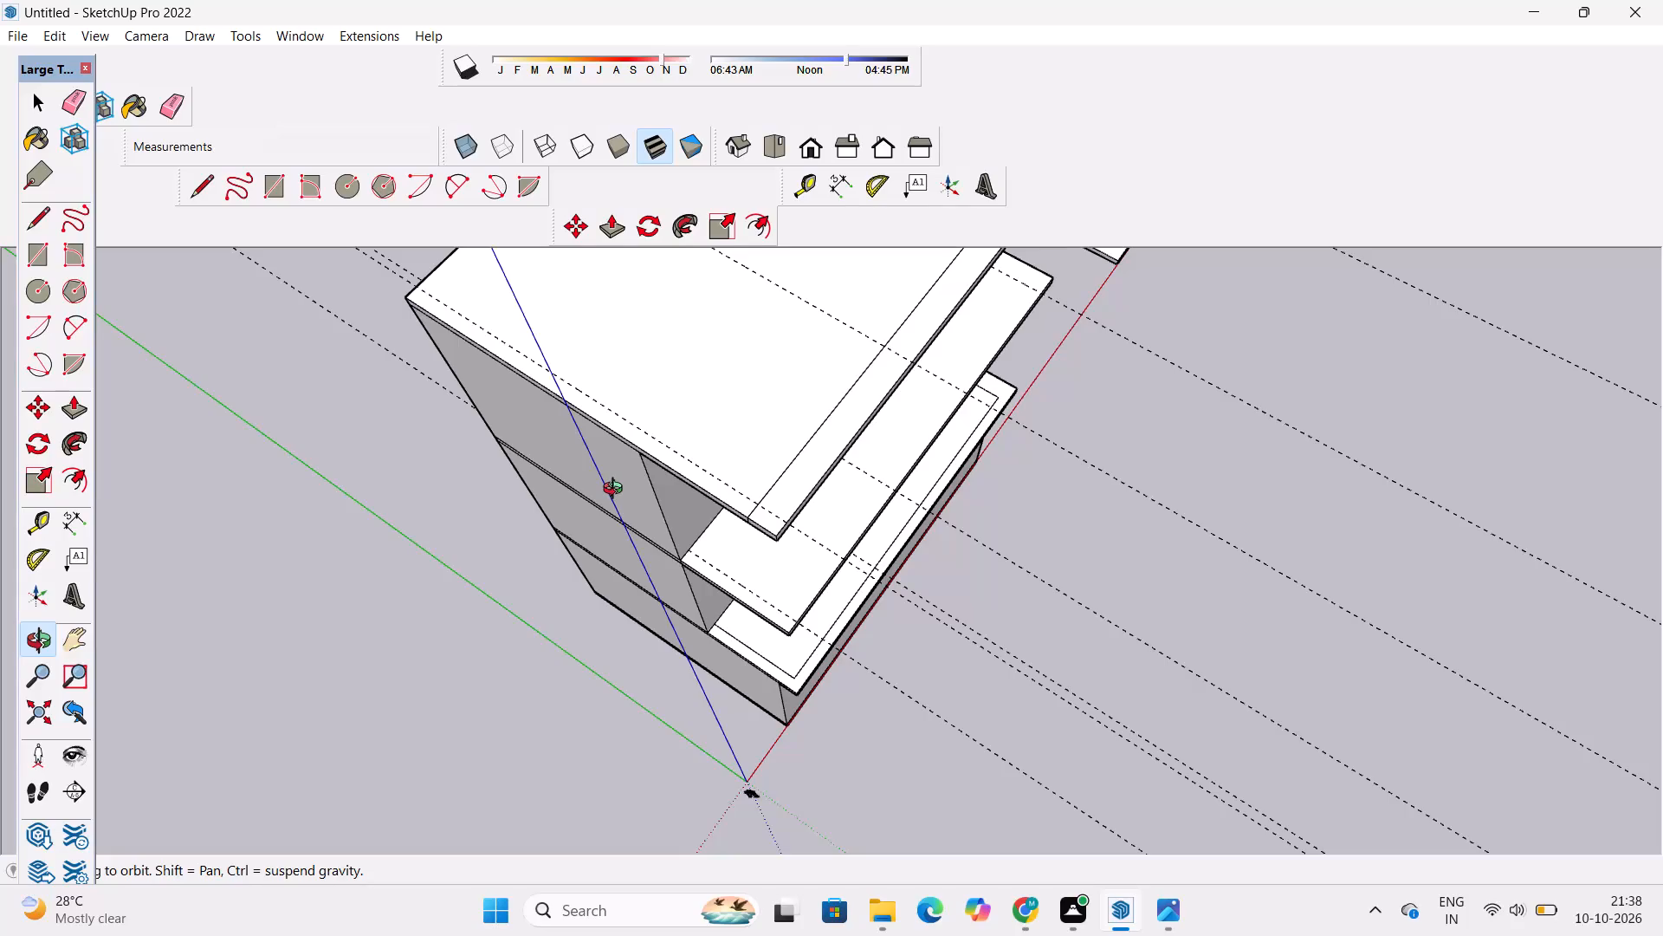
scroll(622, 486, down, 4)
Examine the house block and its guides from the side wall around to the front façade.
shift+drag(665, 486, 676, 562)
scroll(621, 524, down, 7)
drag(619, 522, 784, 380)
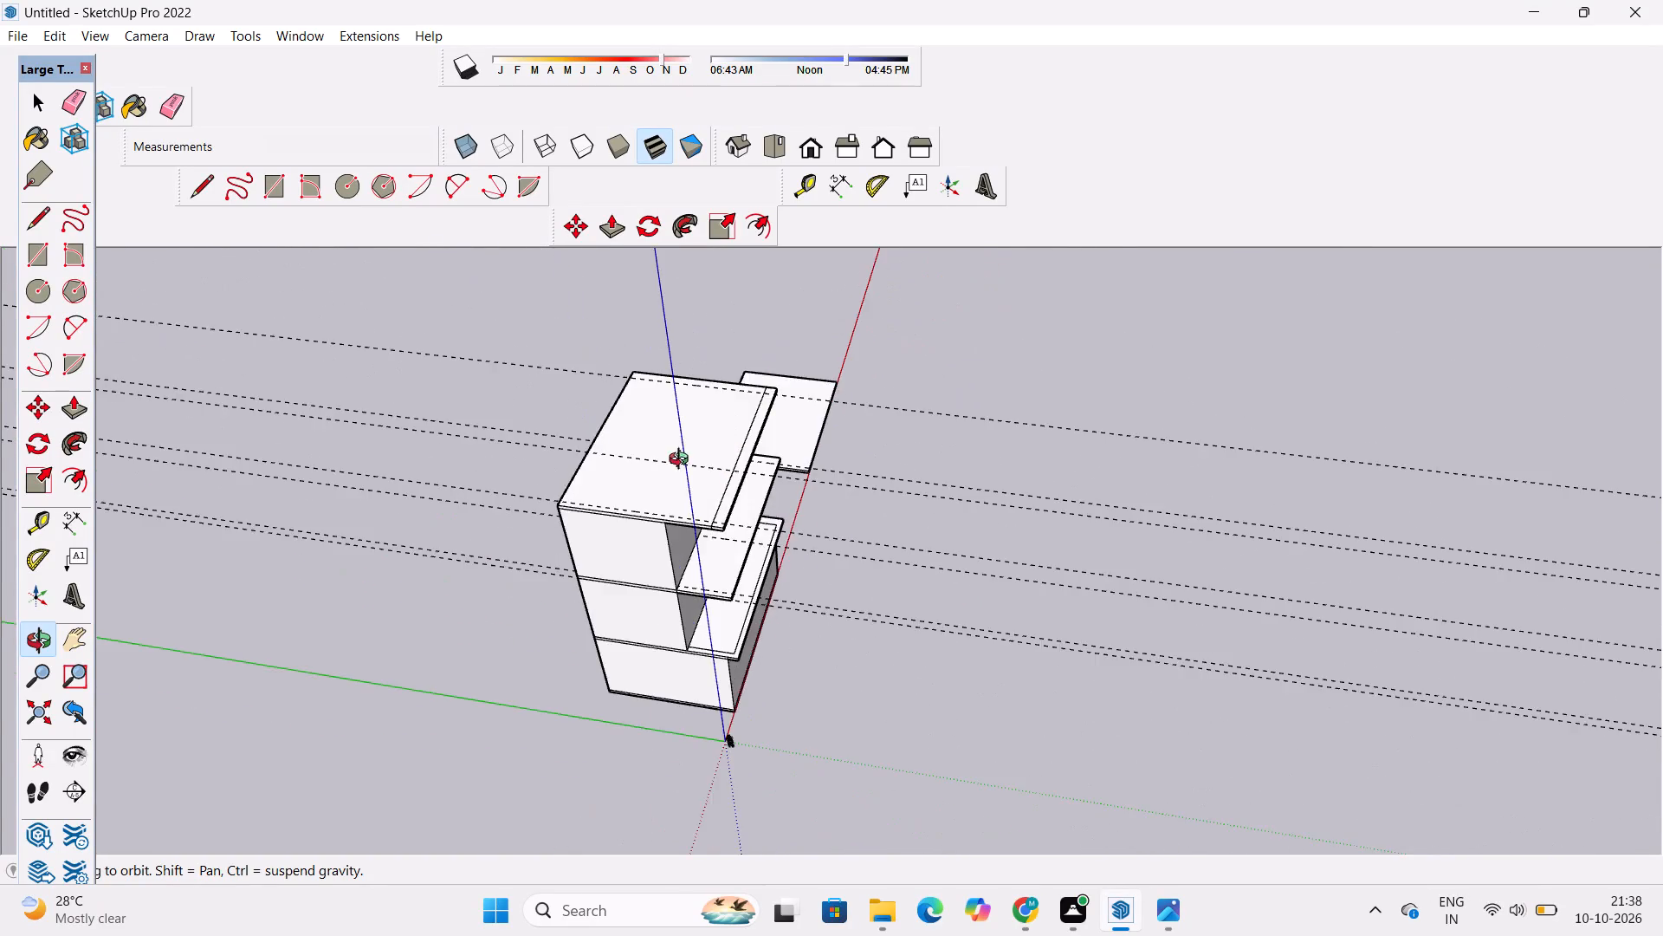
scroll(683, 461, up, 5)
shift+drag(630, 484, 649, 437)
drag(650, 436, 672, 489)
scroll(614, 491, up, 3)
drag(729, 536, 598, 536)
scroll(585, 517, down, 5)
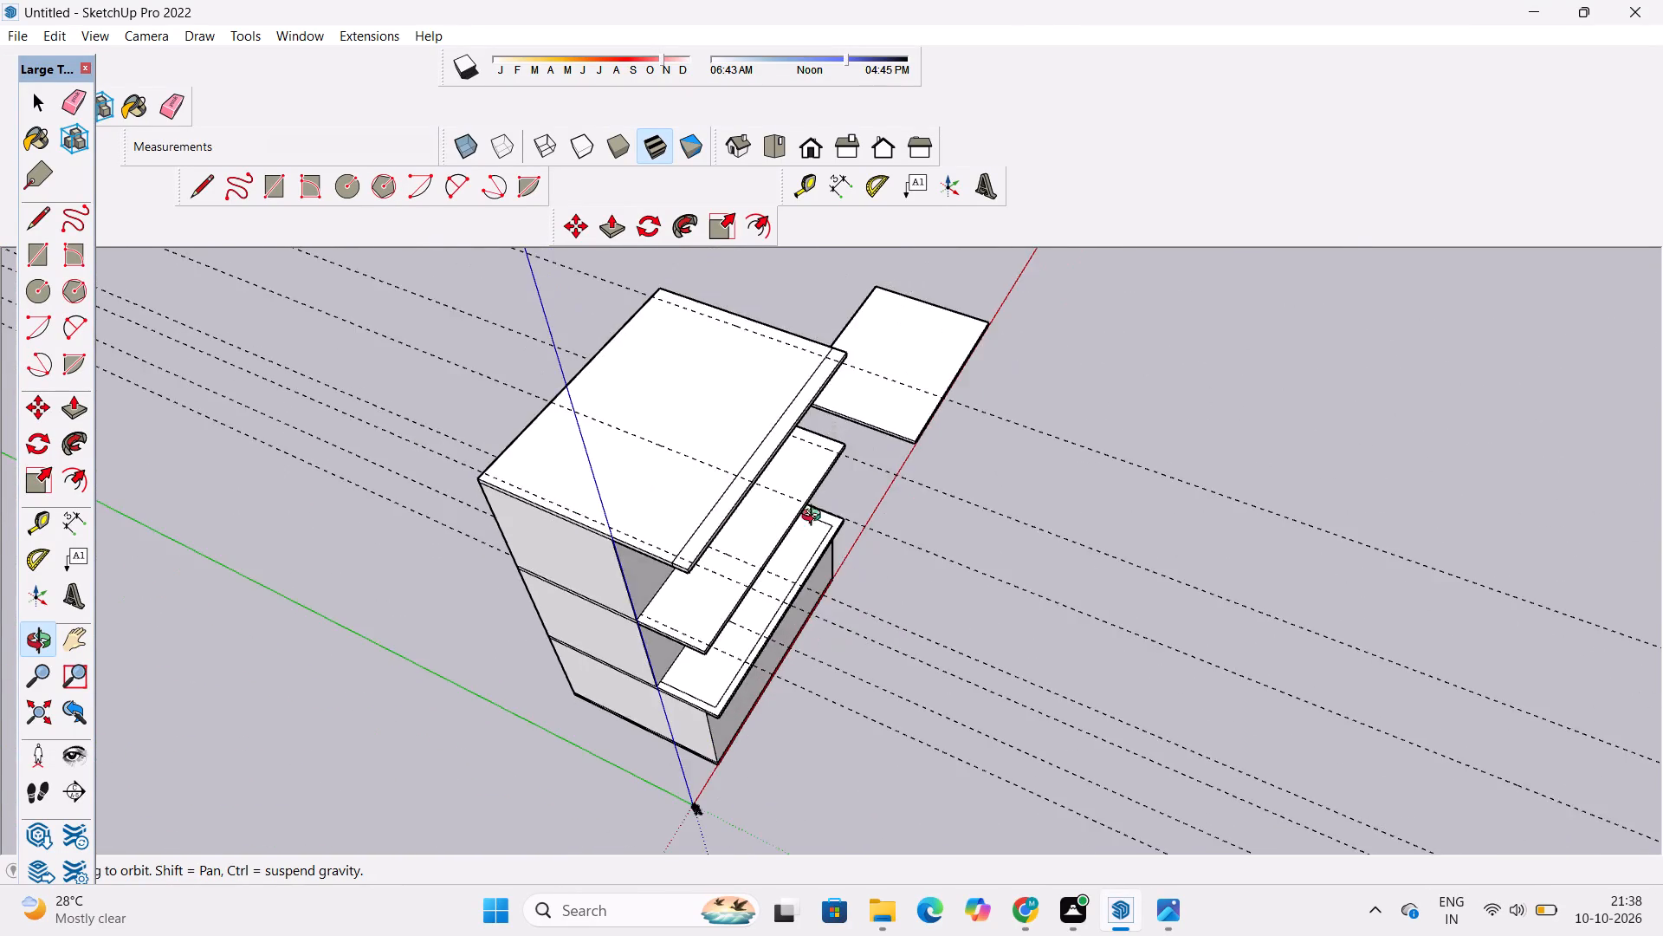
drag(815, 517, 618, 527)
scroll(673, 545, up, 3)
shift+drag(687, 557, 472, 476)
shift+drag(810, 458, 773, 464)
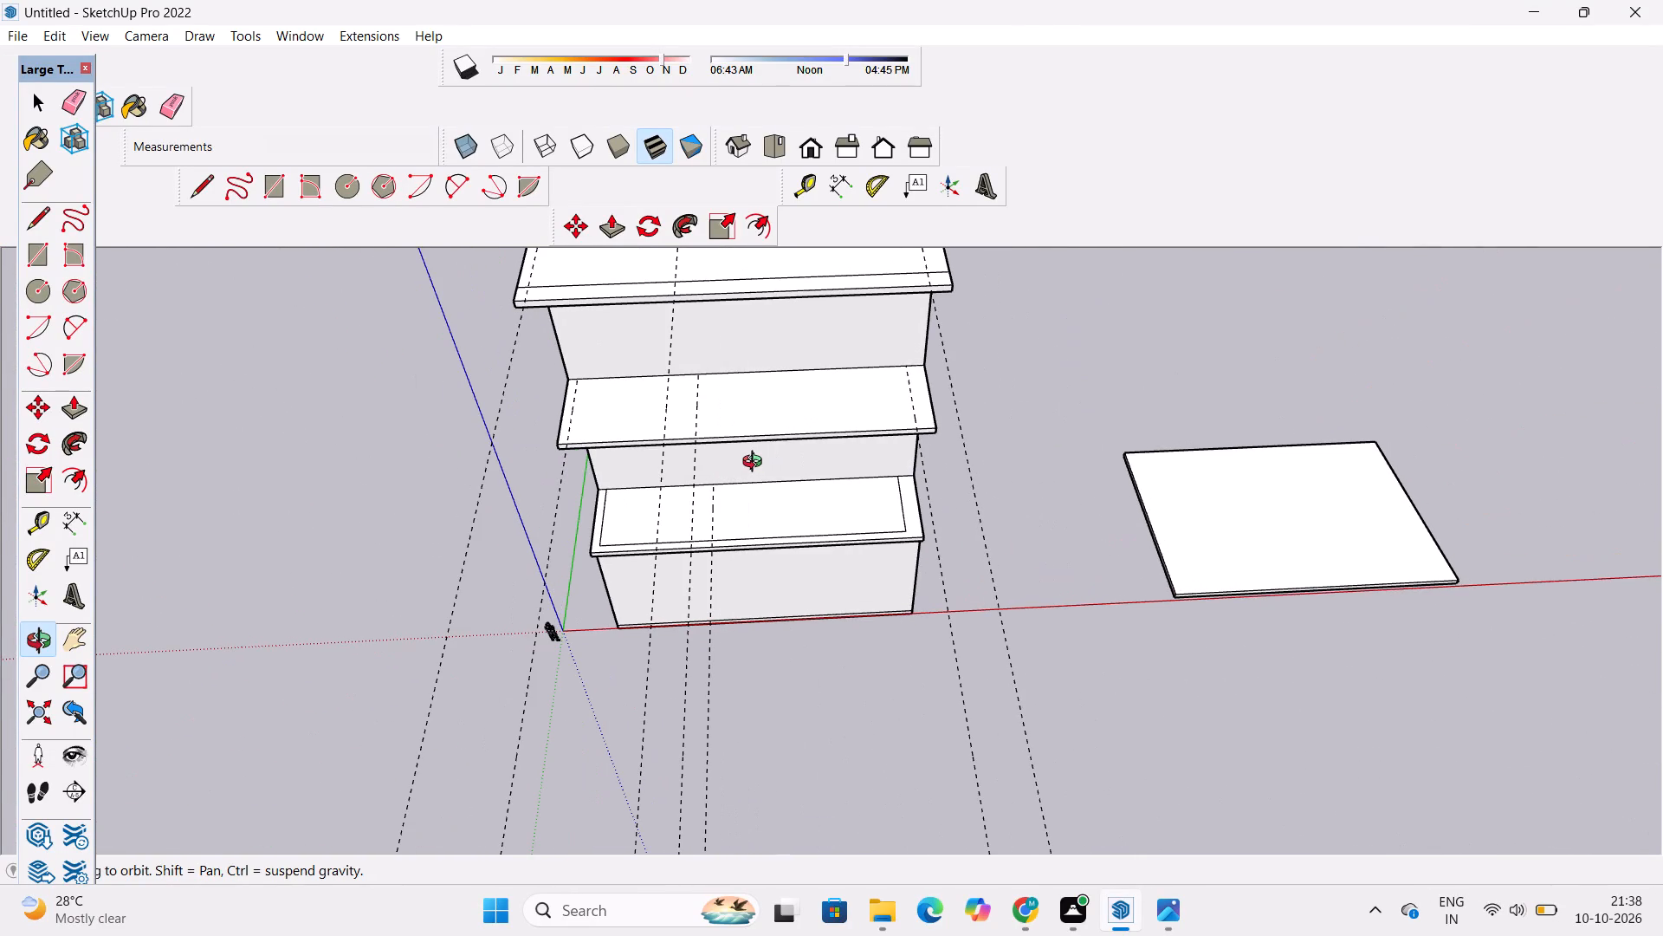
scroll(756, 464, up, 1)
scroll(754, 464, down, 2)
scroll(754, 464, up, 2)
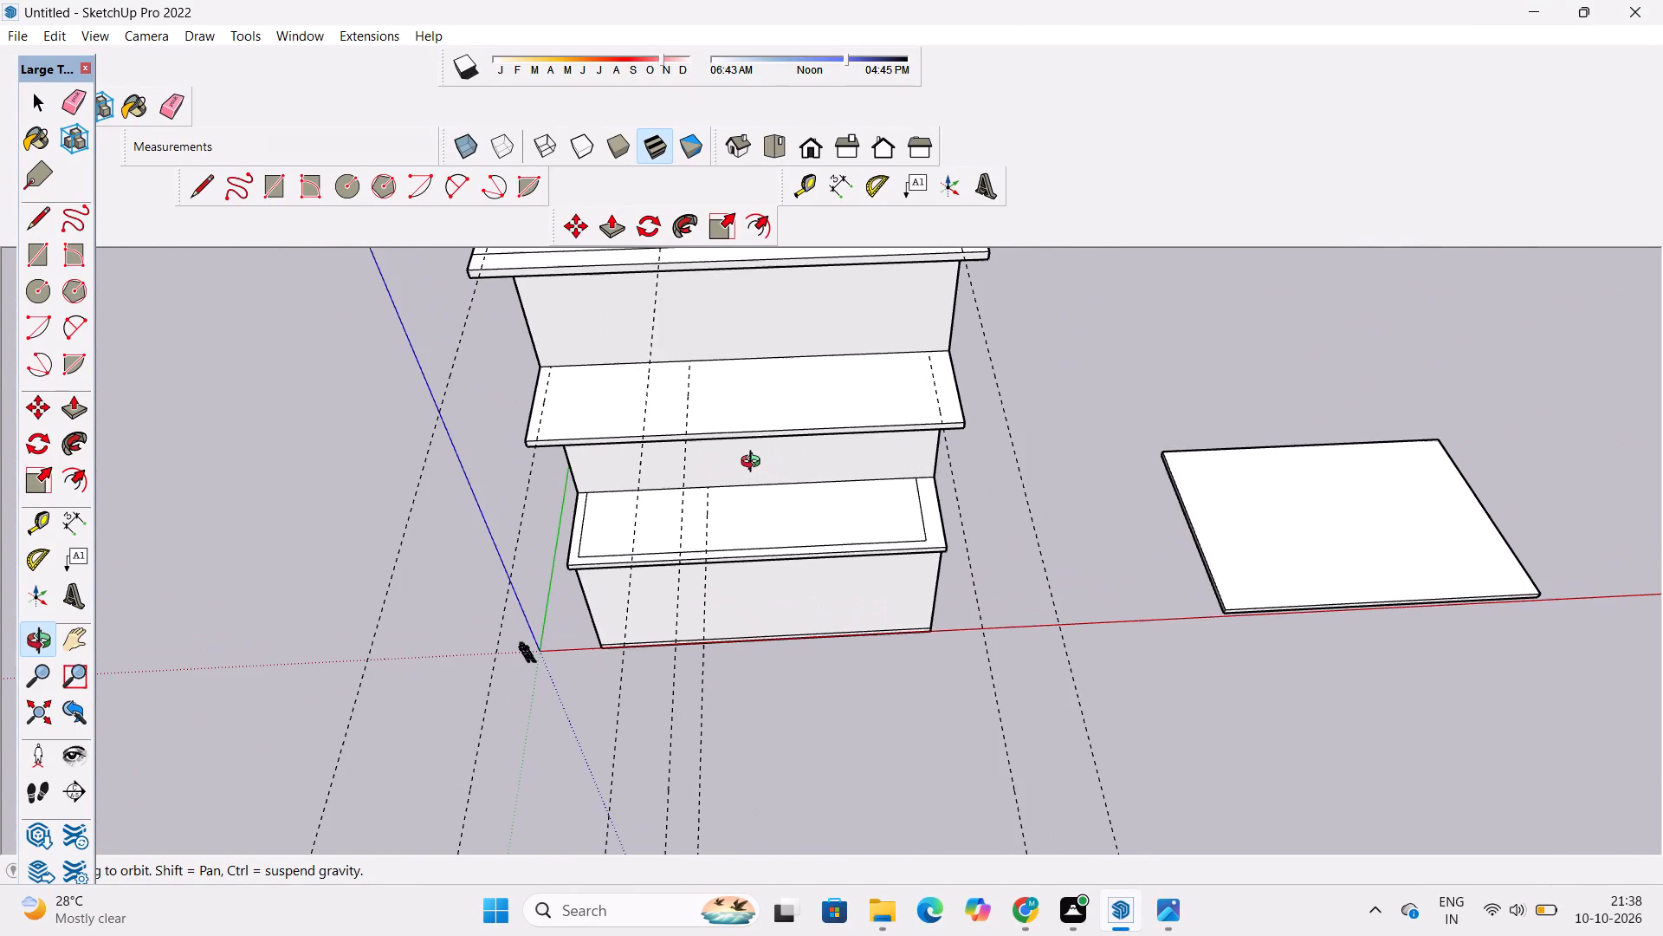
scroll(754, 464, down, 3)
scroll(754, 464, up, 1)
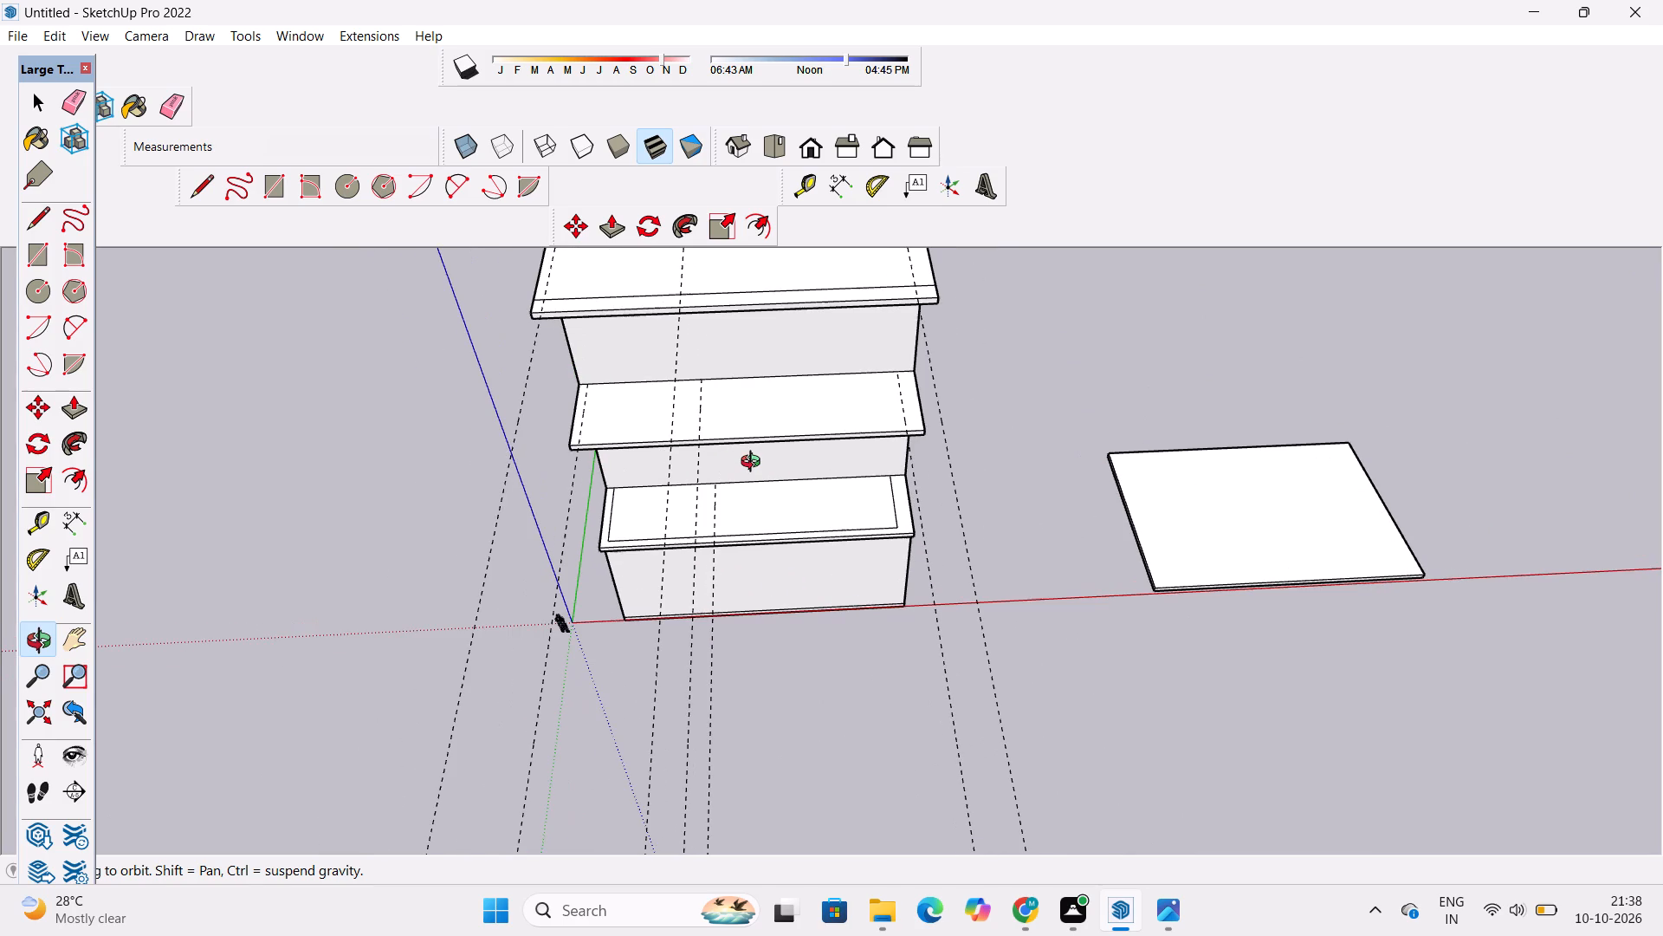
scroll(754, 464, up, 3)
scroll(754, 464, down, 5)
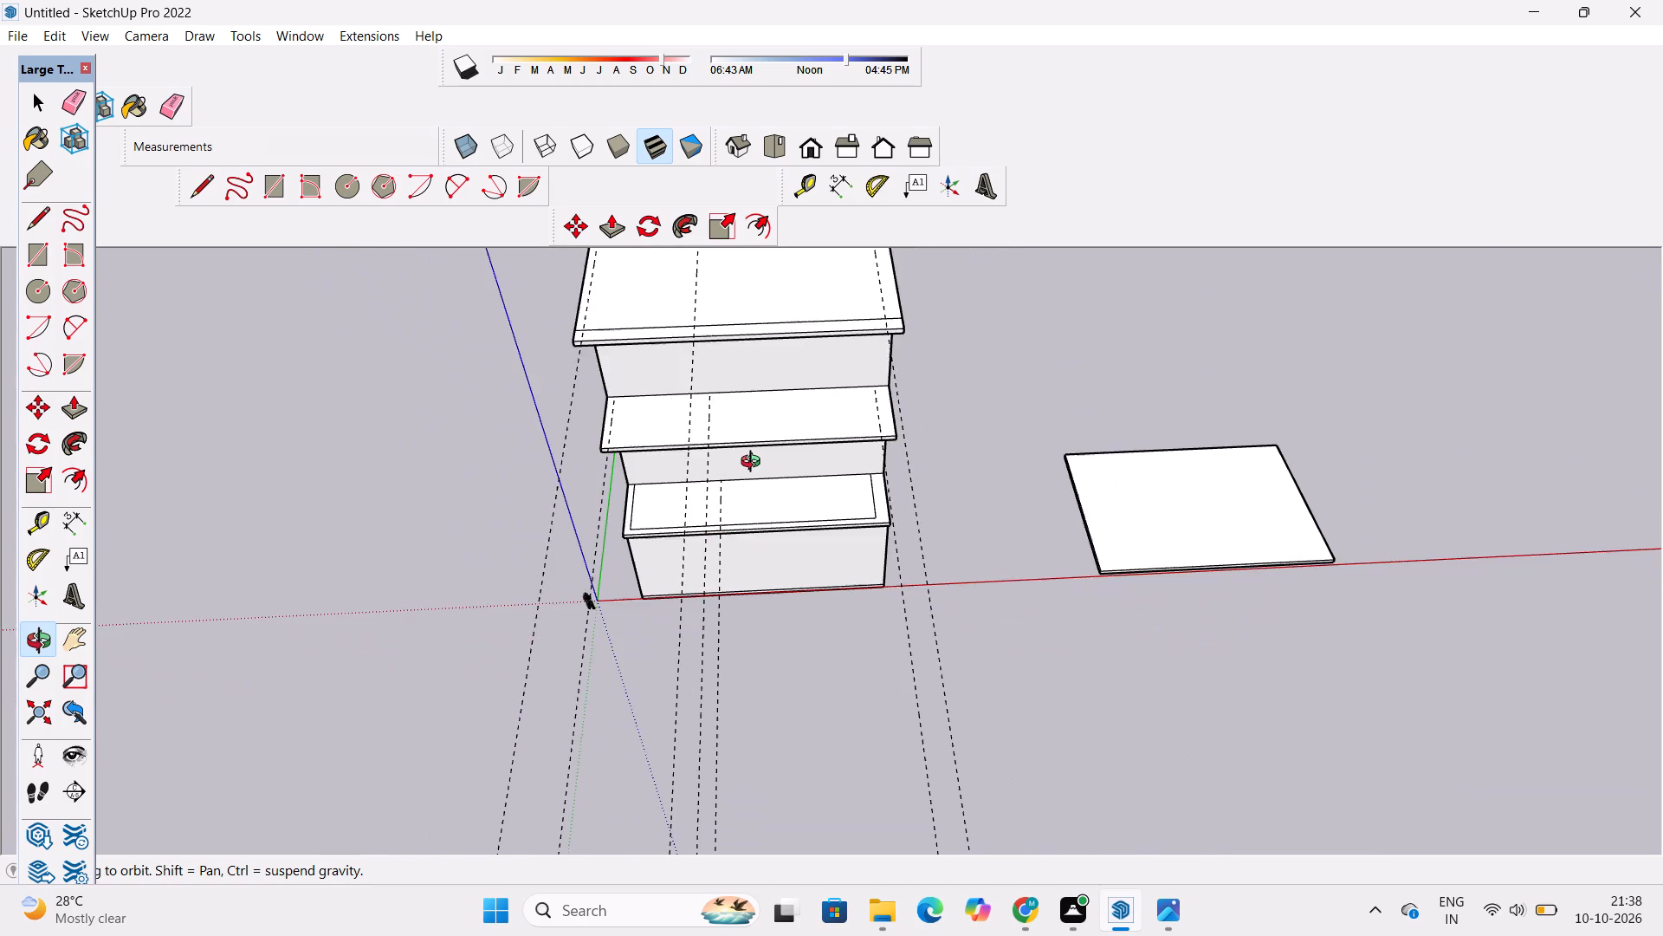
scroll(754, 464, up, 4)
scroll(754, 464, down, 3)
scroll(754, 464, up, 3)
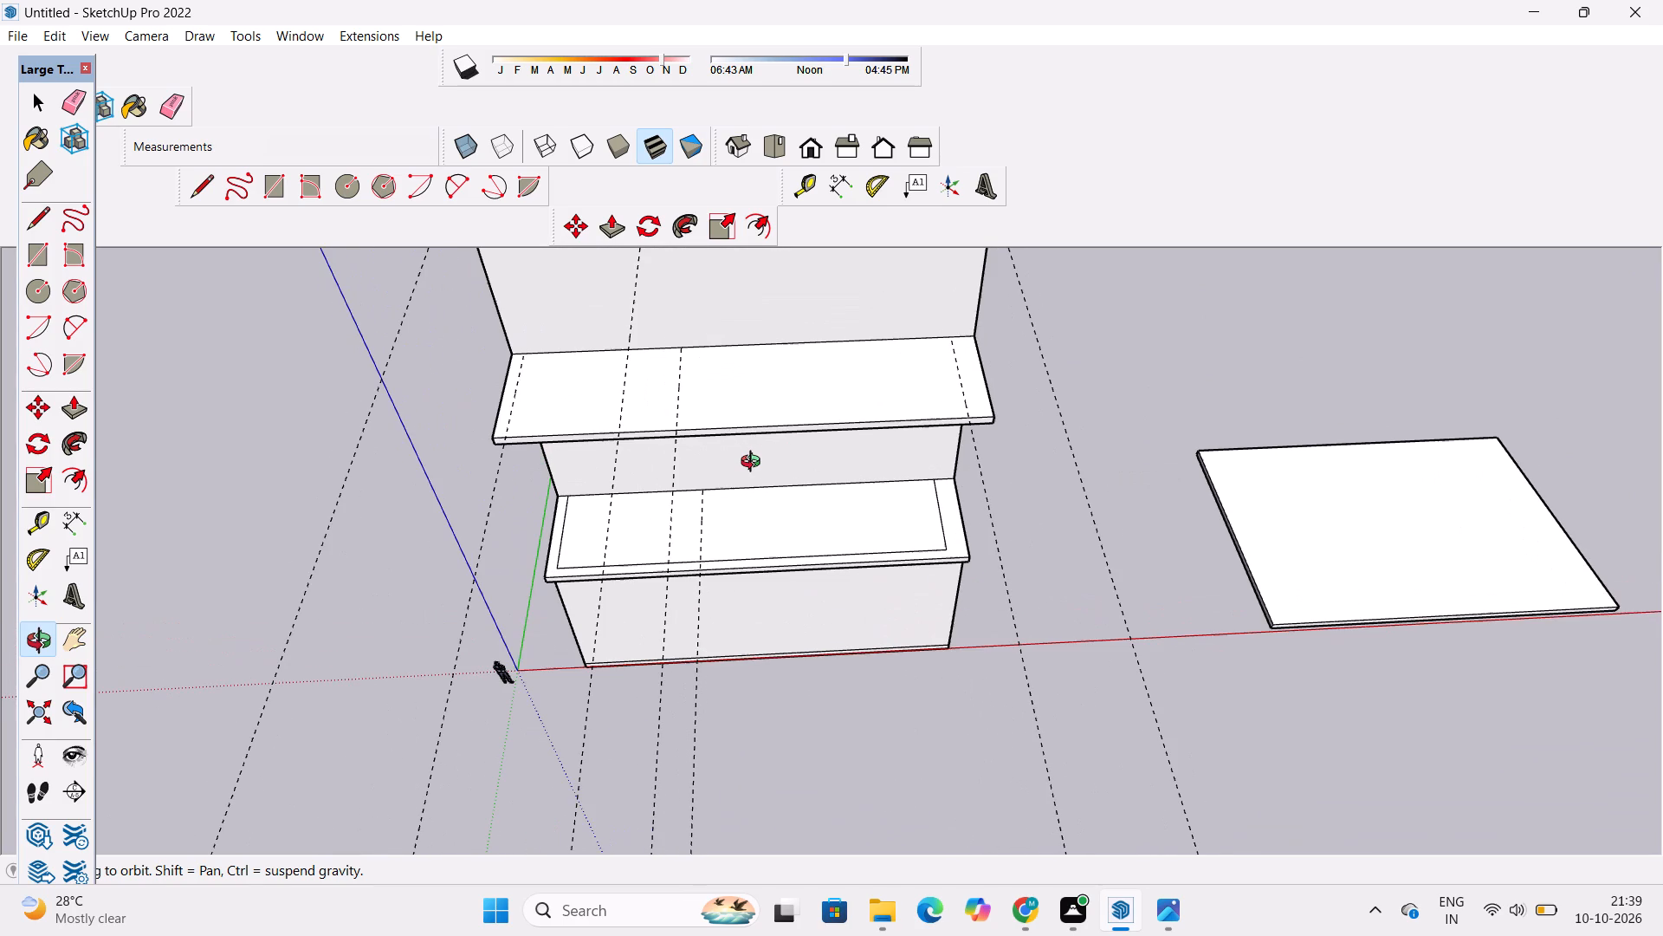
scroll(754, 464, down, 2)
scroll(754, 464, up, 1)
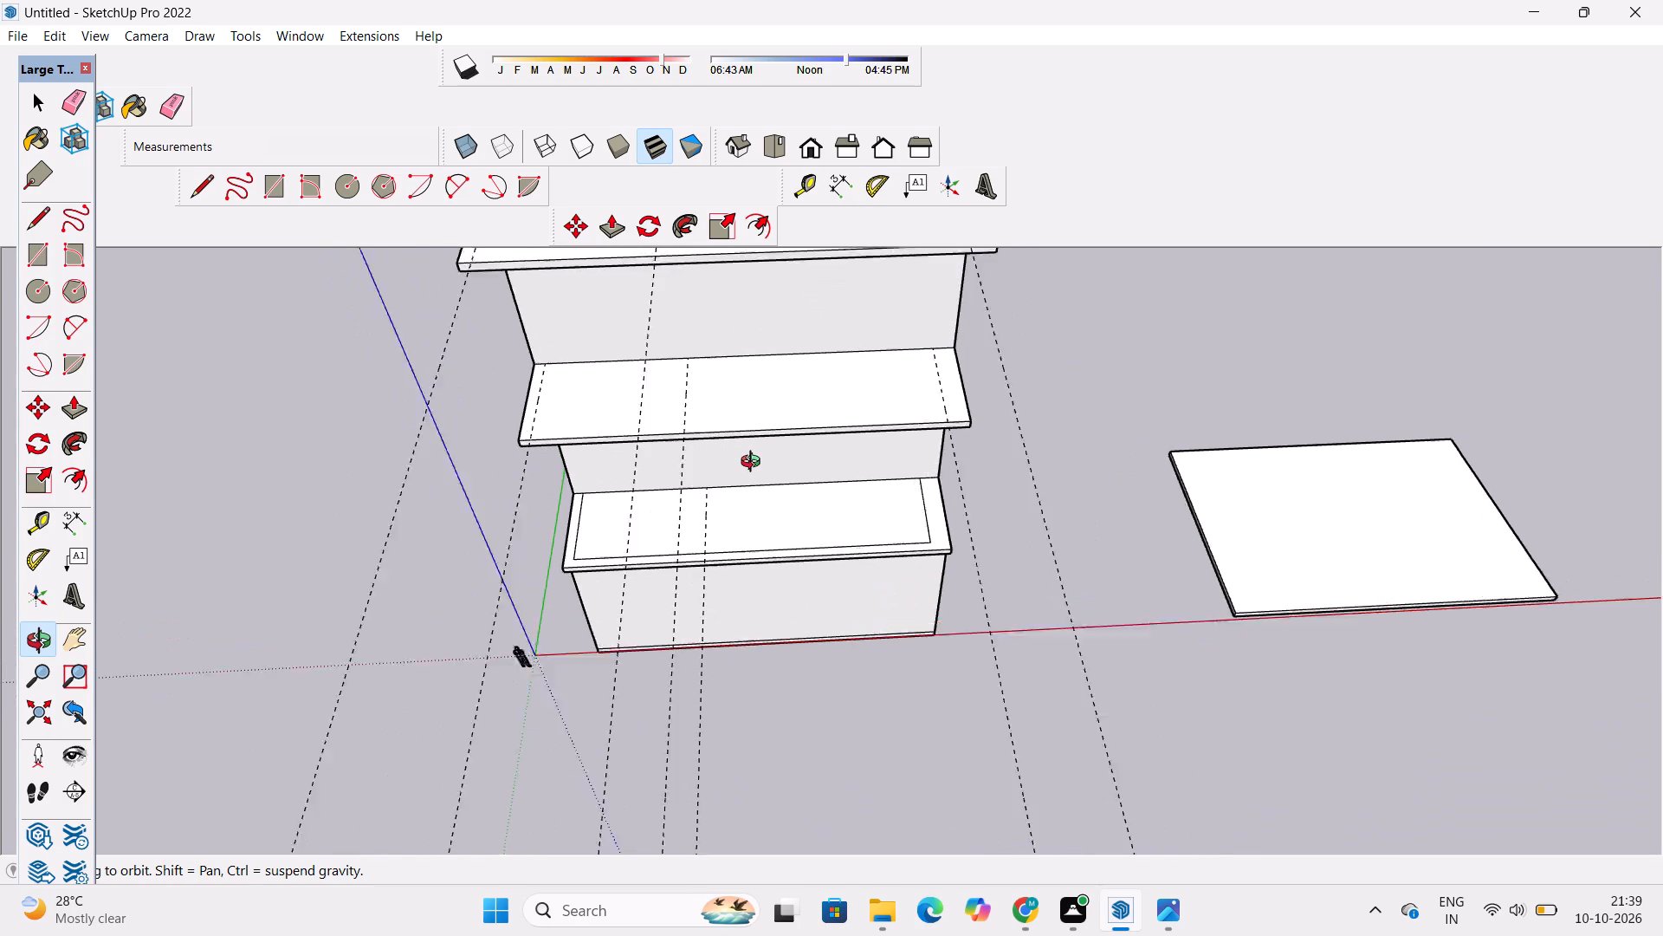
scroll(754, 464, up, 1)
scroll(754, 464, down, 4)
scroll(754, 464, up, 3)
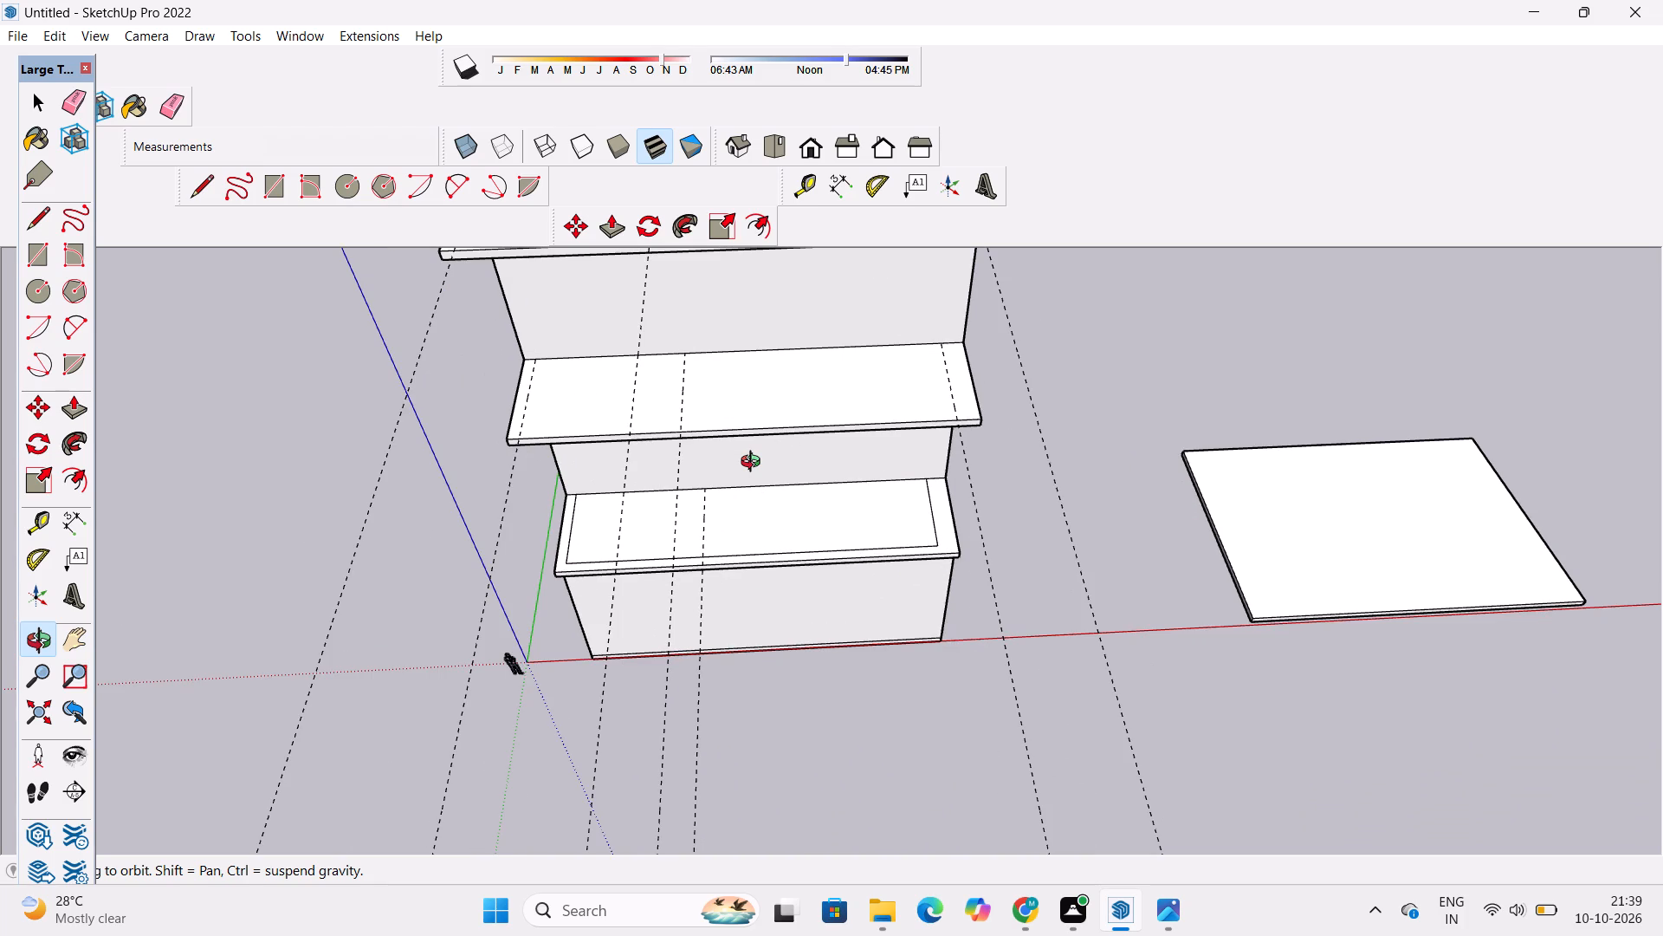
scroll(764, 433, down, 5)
Examine the lowest slab's inset outline and the guides crossing the slabs from above the front corner.
drag(760, 465, 824, 561)
drag(824, 561, 824, 514)
drag(729, 530, 753, 528)
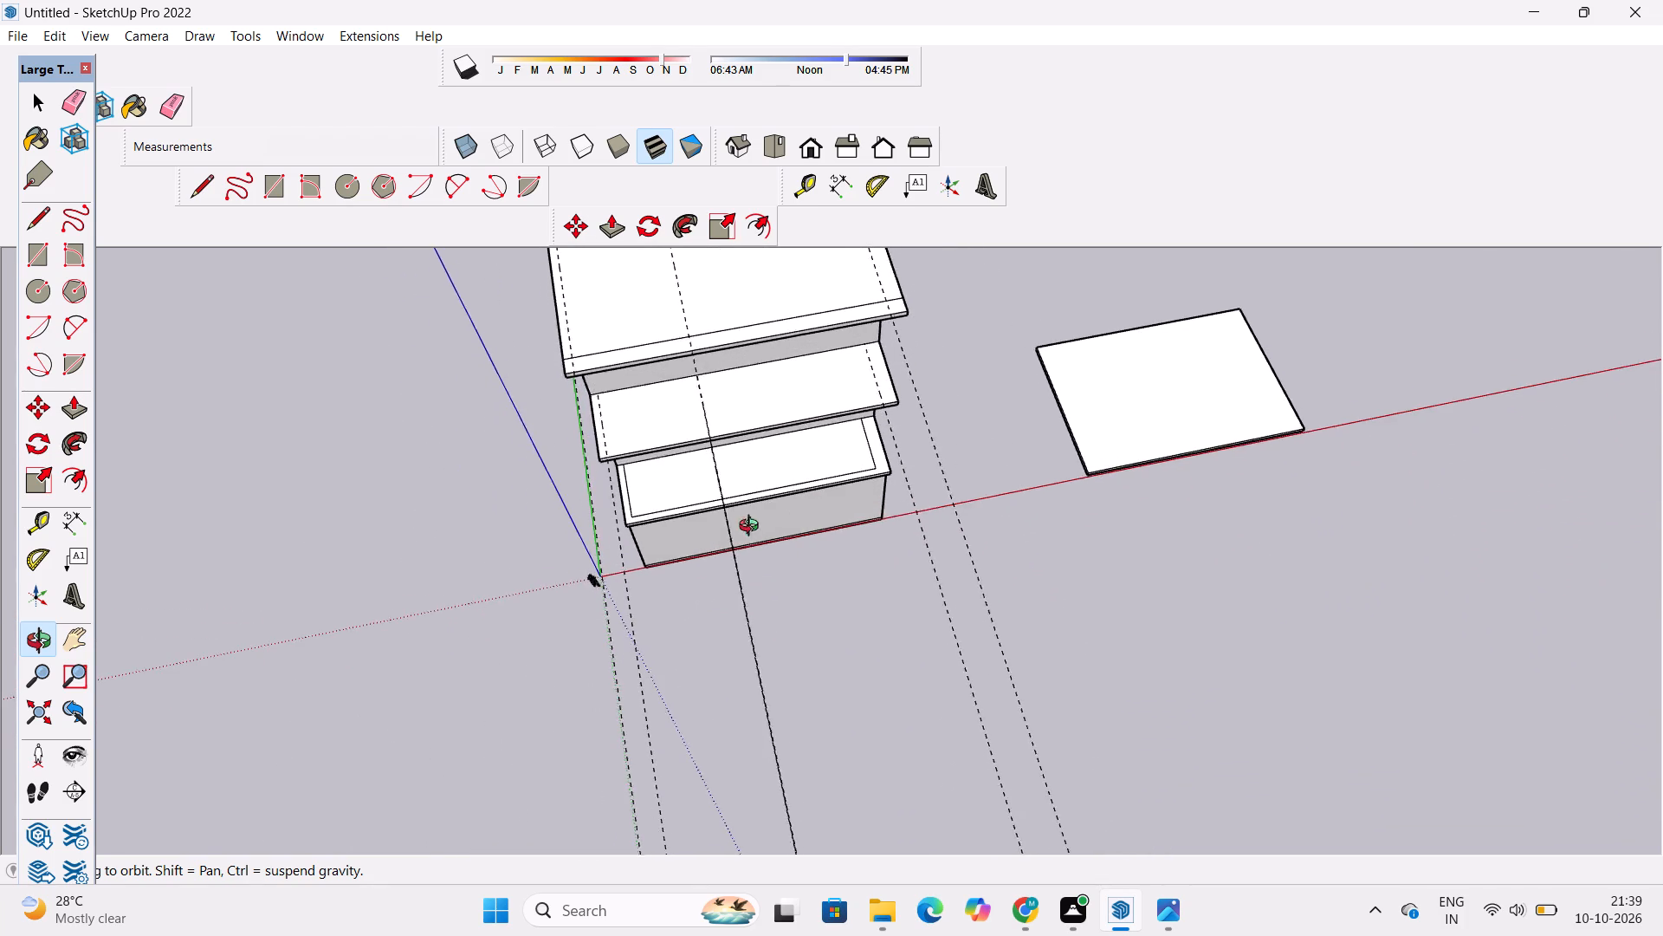
drag(753, 528, 851, 503)
scroll(799, 498, down, 2)
scroll(799, 498, up, 3)
scroll(799, 498, down, 2)
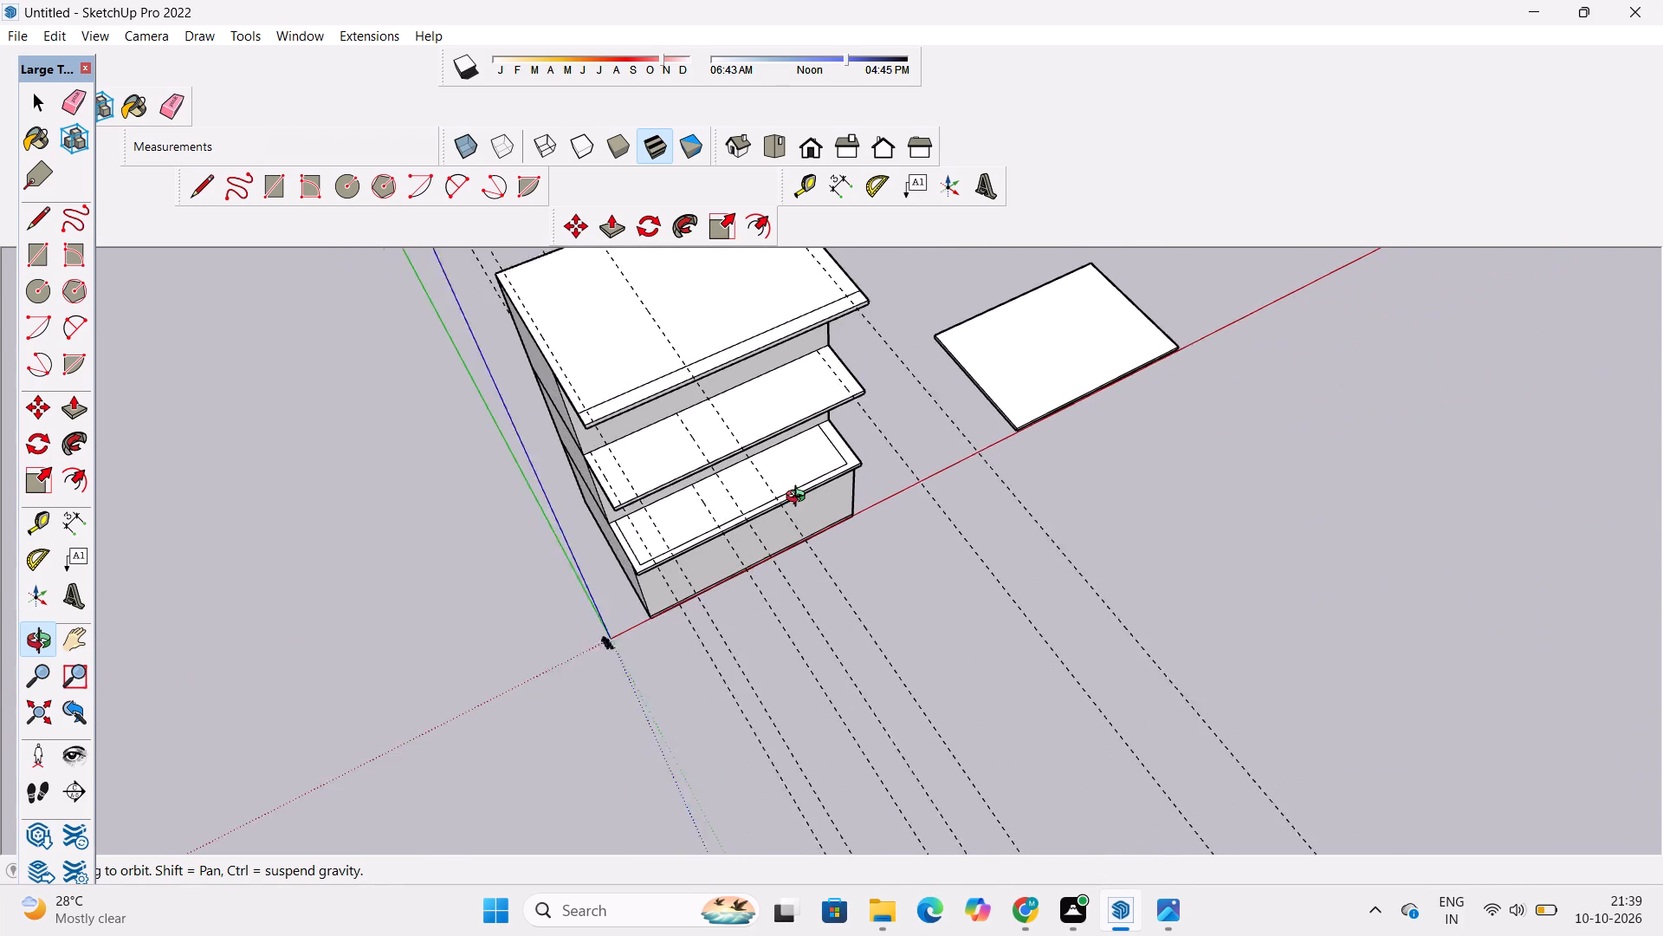
scroll(799, 498, down, 4)
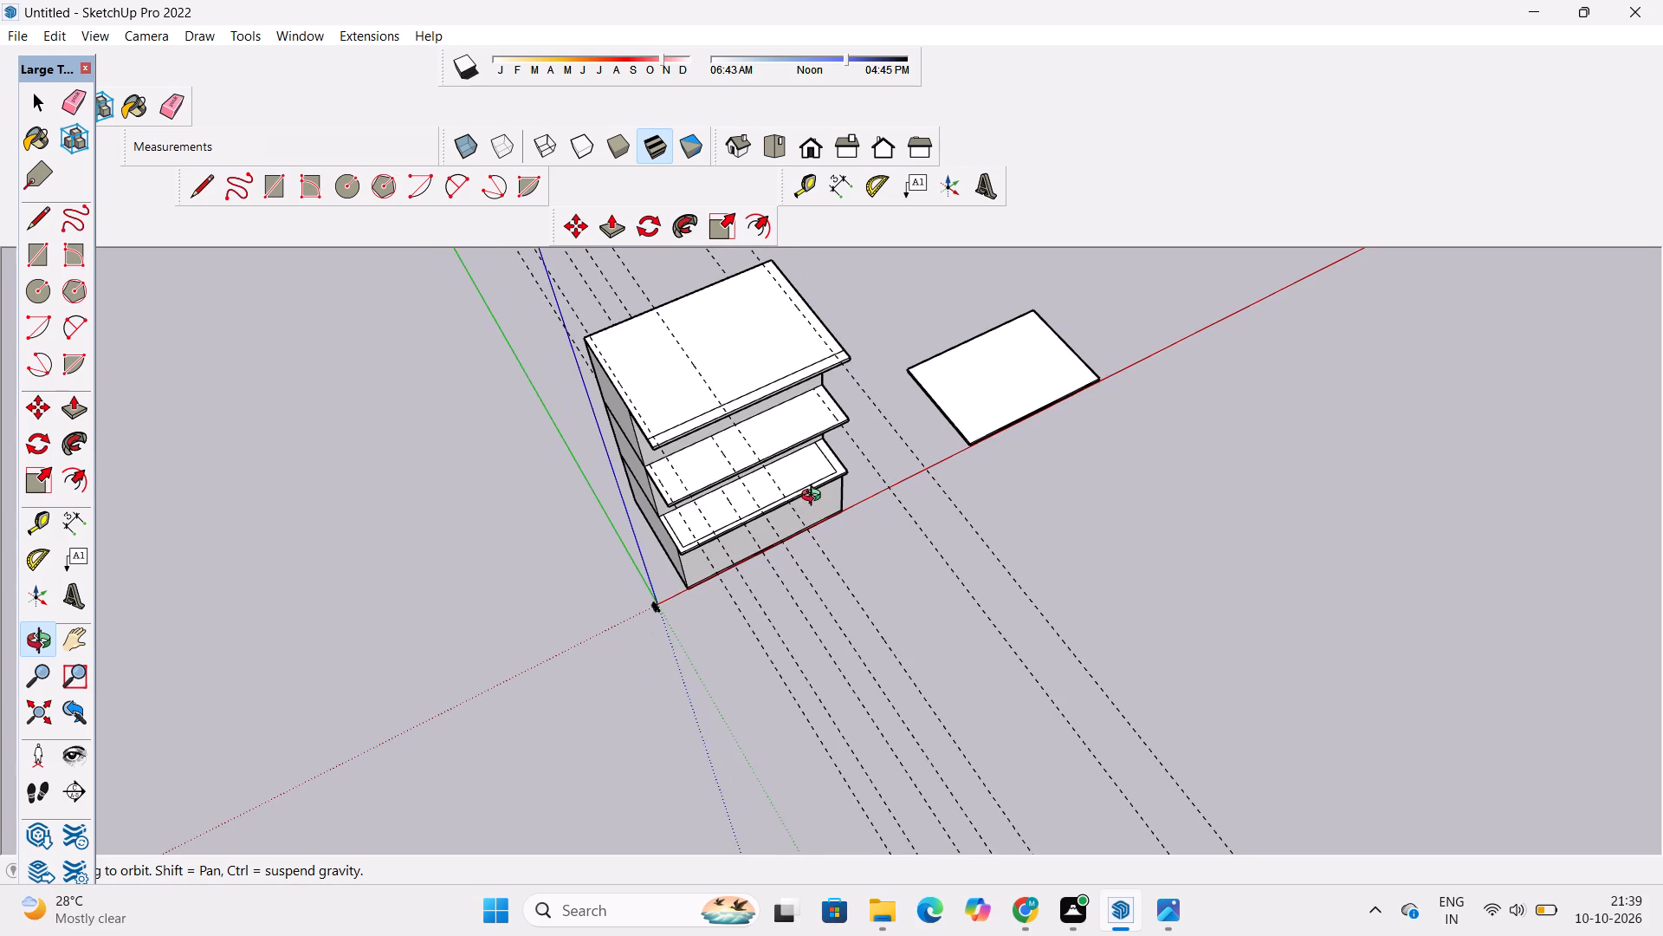
shift+drag(813, 497, 829, 557)
scroll(780, 544, up, 8)
shift+drag(811, 588, 803, 546)
drag(803, 546, 782, 549)
drag(778, 575, 719, 620)
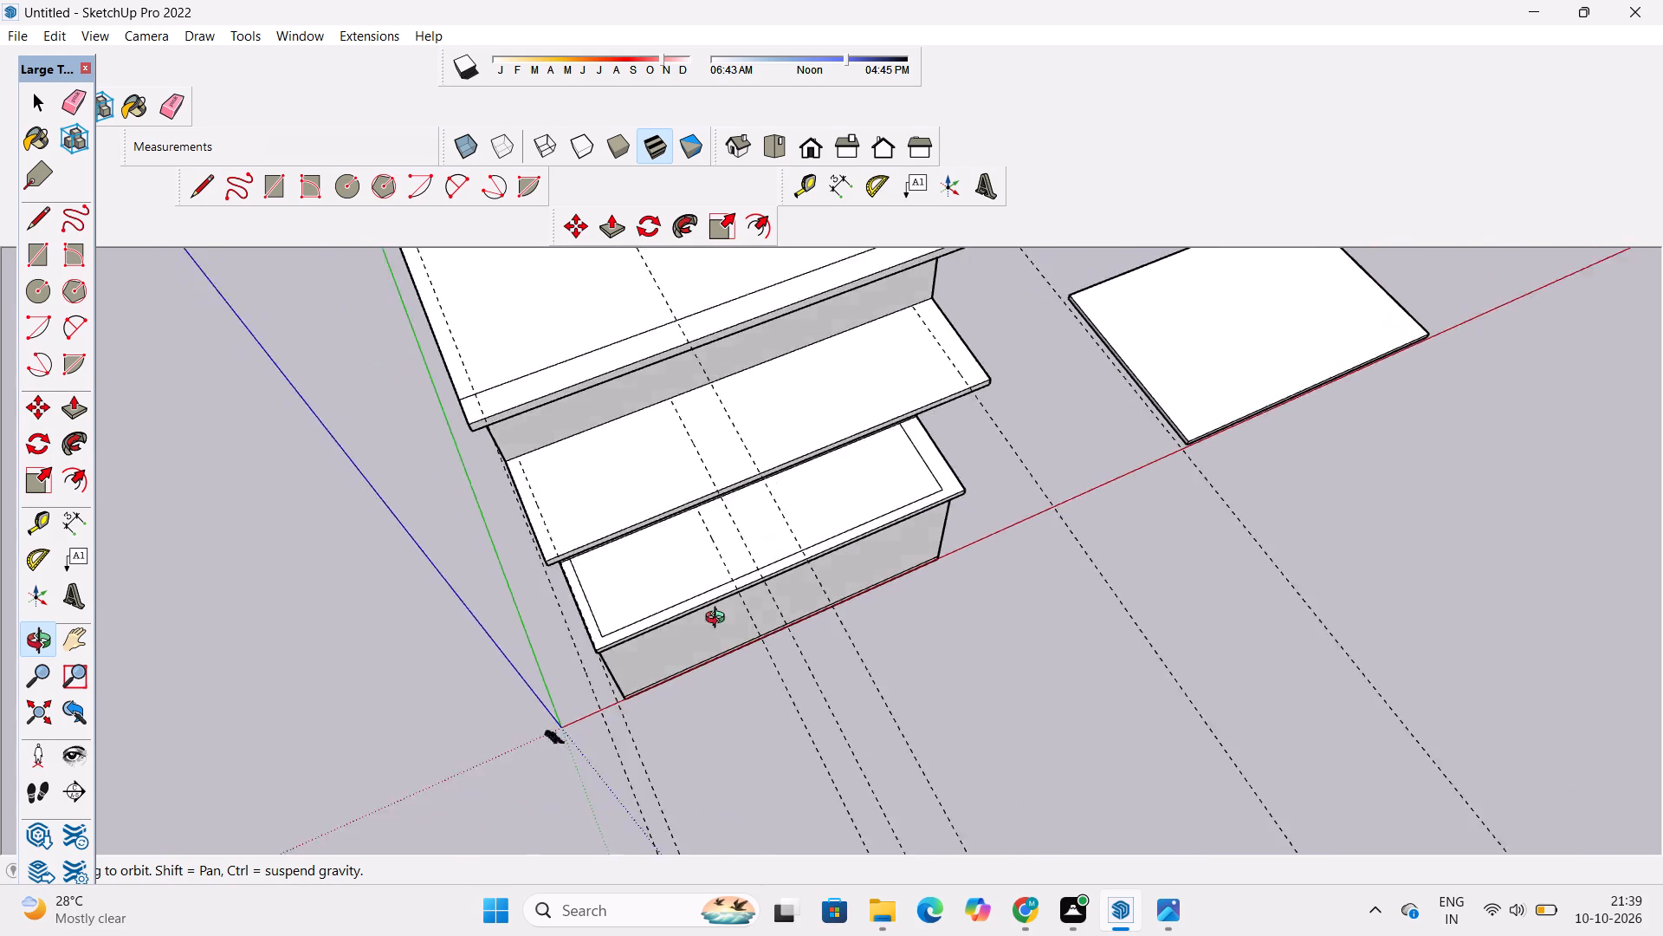
Draw a 1' 6" line along the crossing guide on the lowest slab, from its front edge to the inset outline.
drag(719, 620, 662, 623)
scroll(668, 575, up, 4)
drag(694, 577, 626, 575)
scroll(777, 537, up, 9)
shift+drag(713, 556, 742, 581)
drag(742, 582, 745, 573)
key(l)
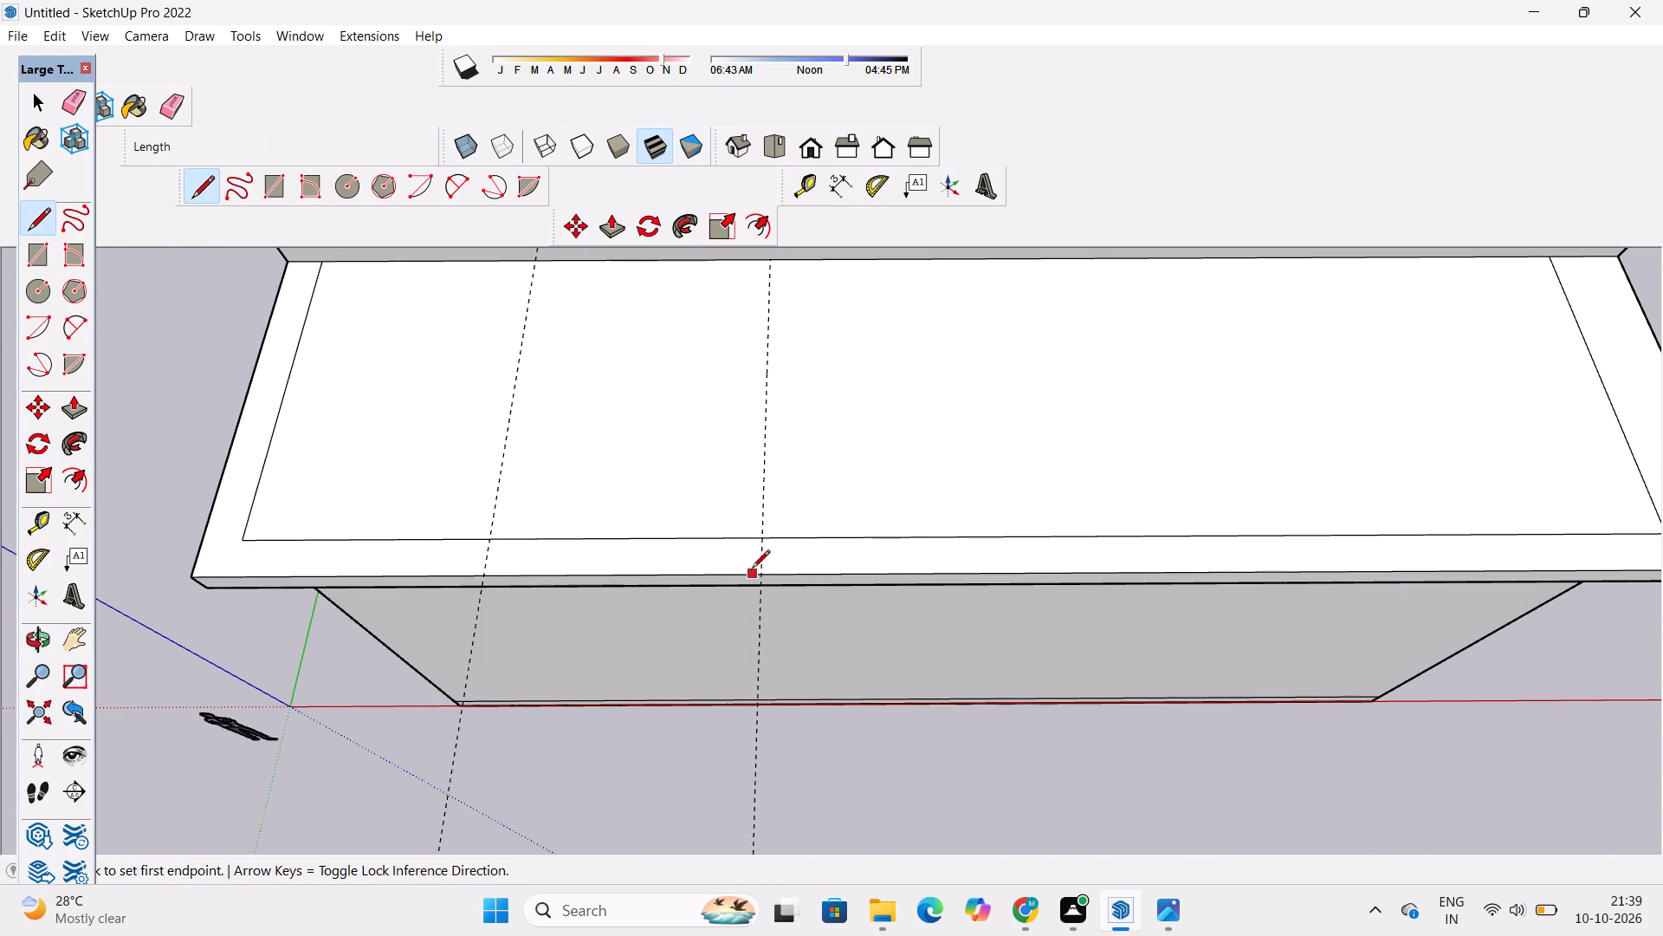
scroll(766, 547, up, 4)
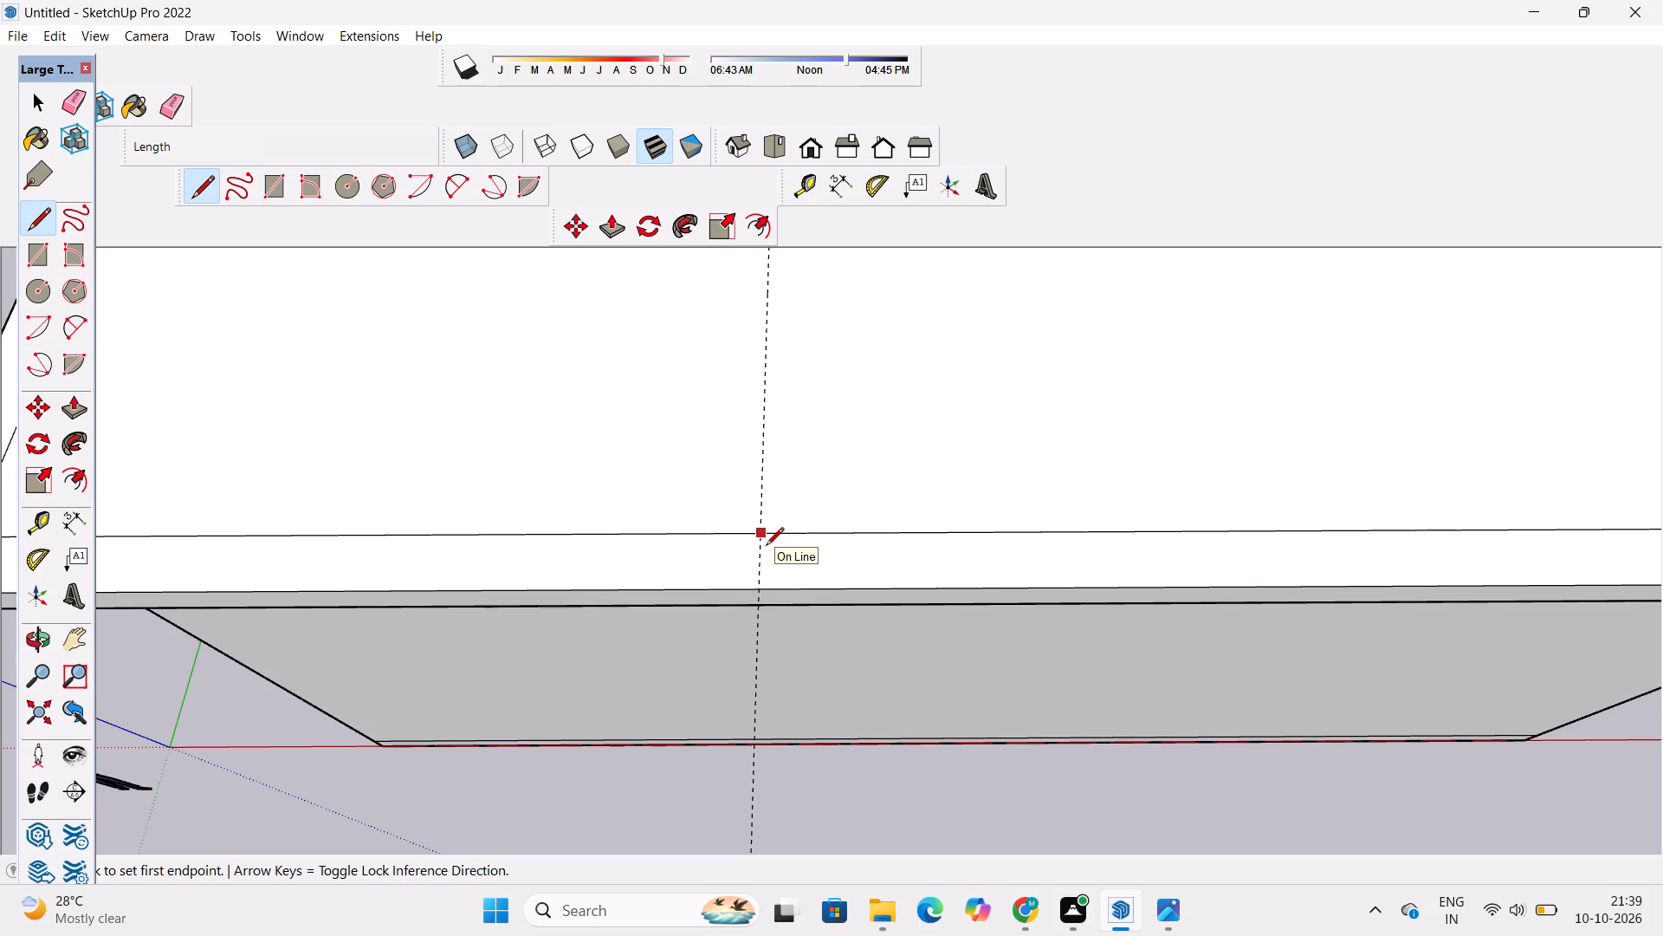
scroll(763, 543, up, 8)
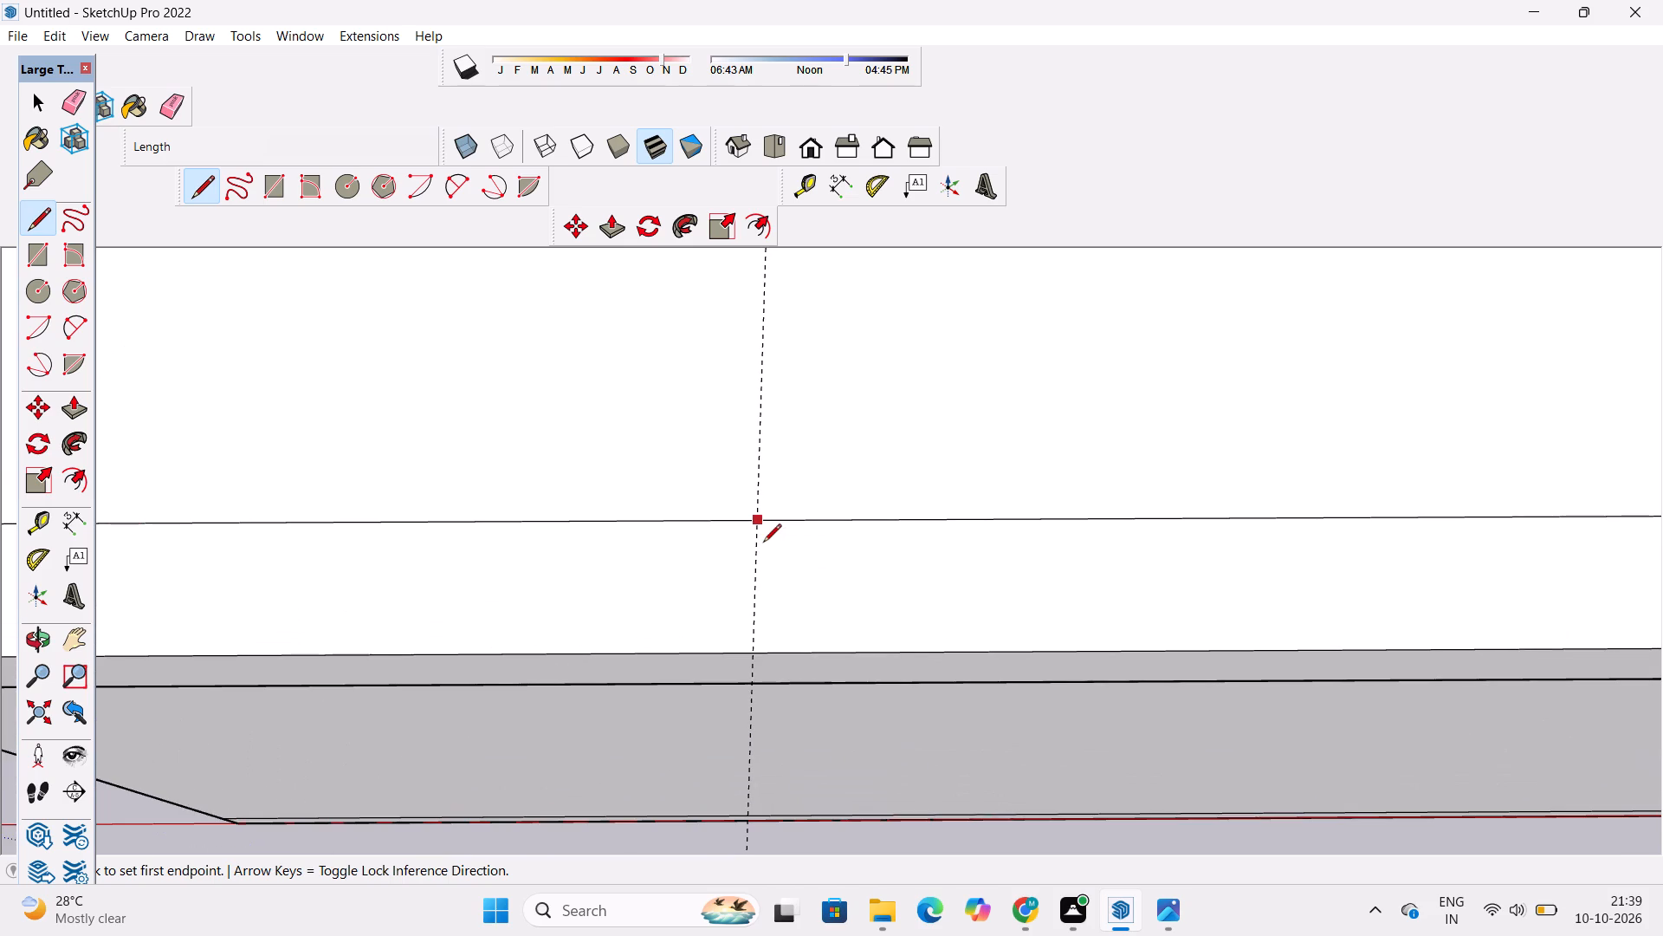
scroll(763, 543, down, 4)
scroll(763, 543, up, 3)
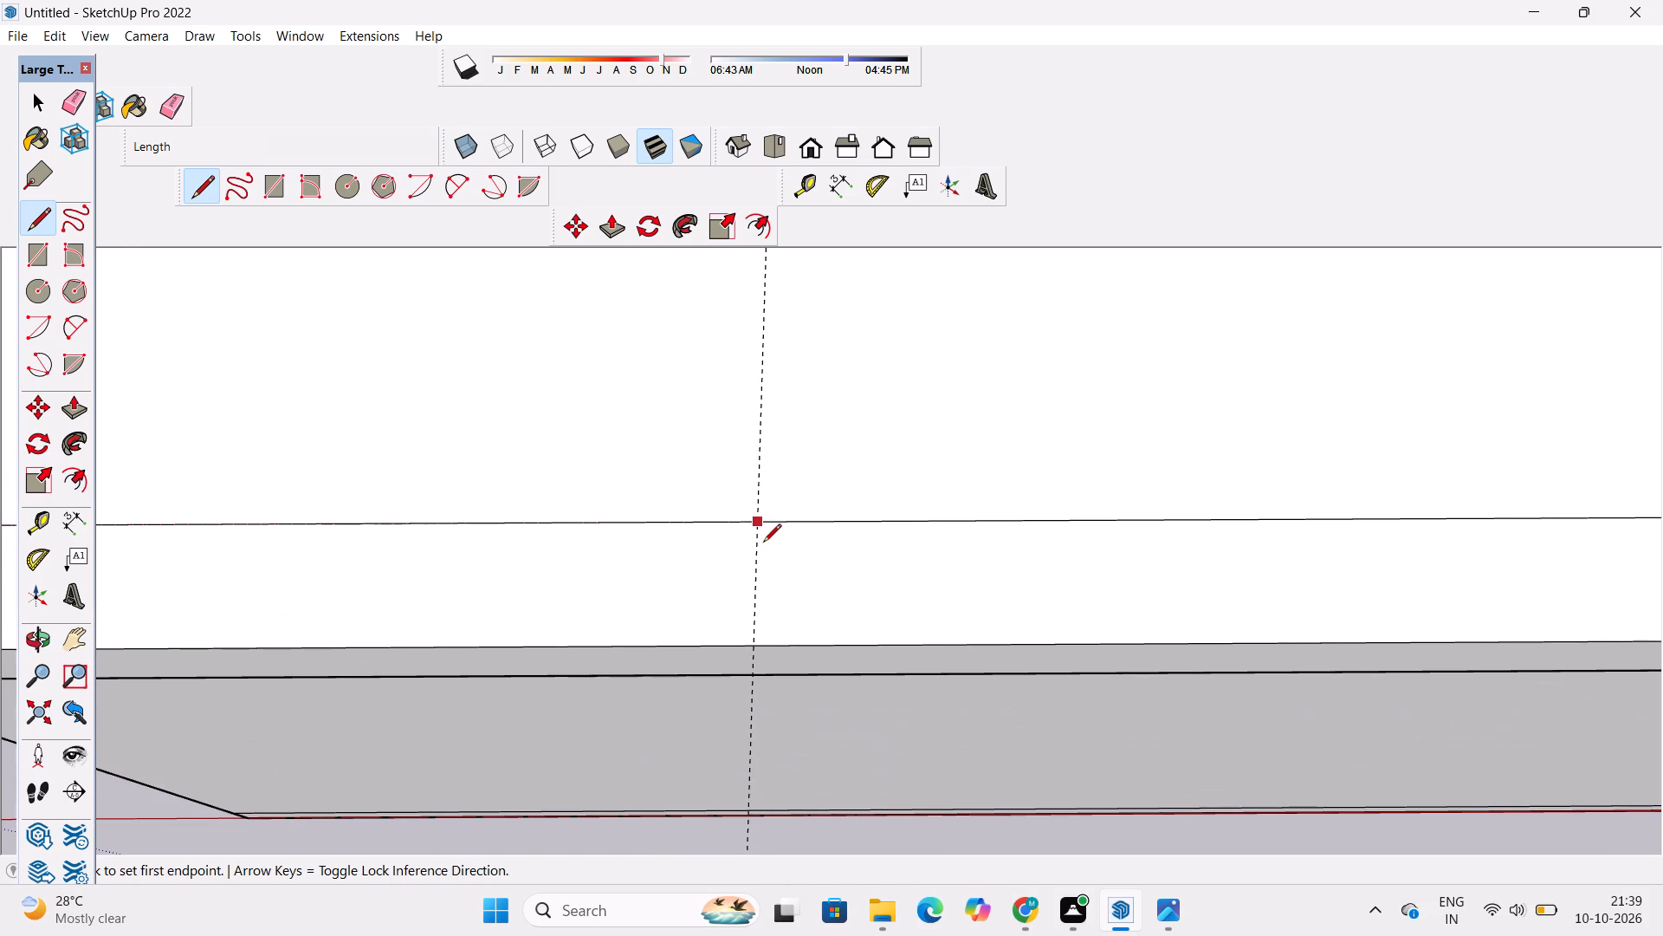
scroll(763, 543, down, 2)
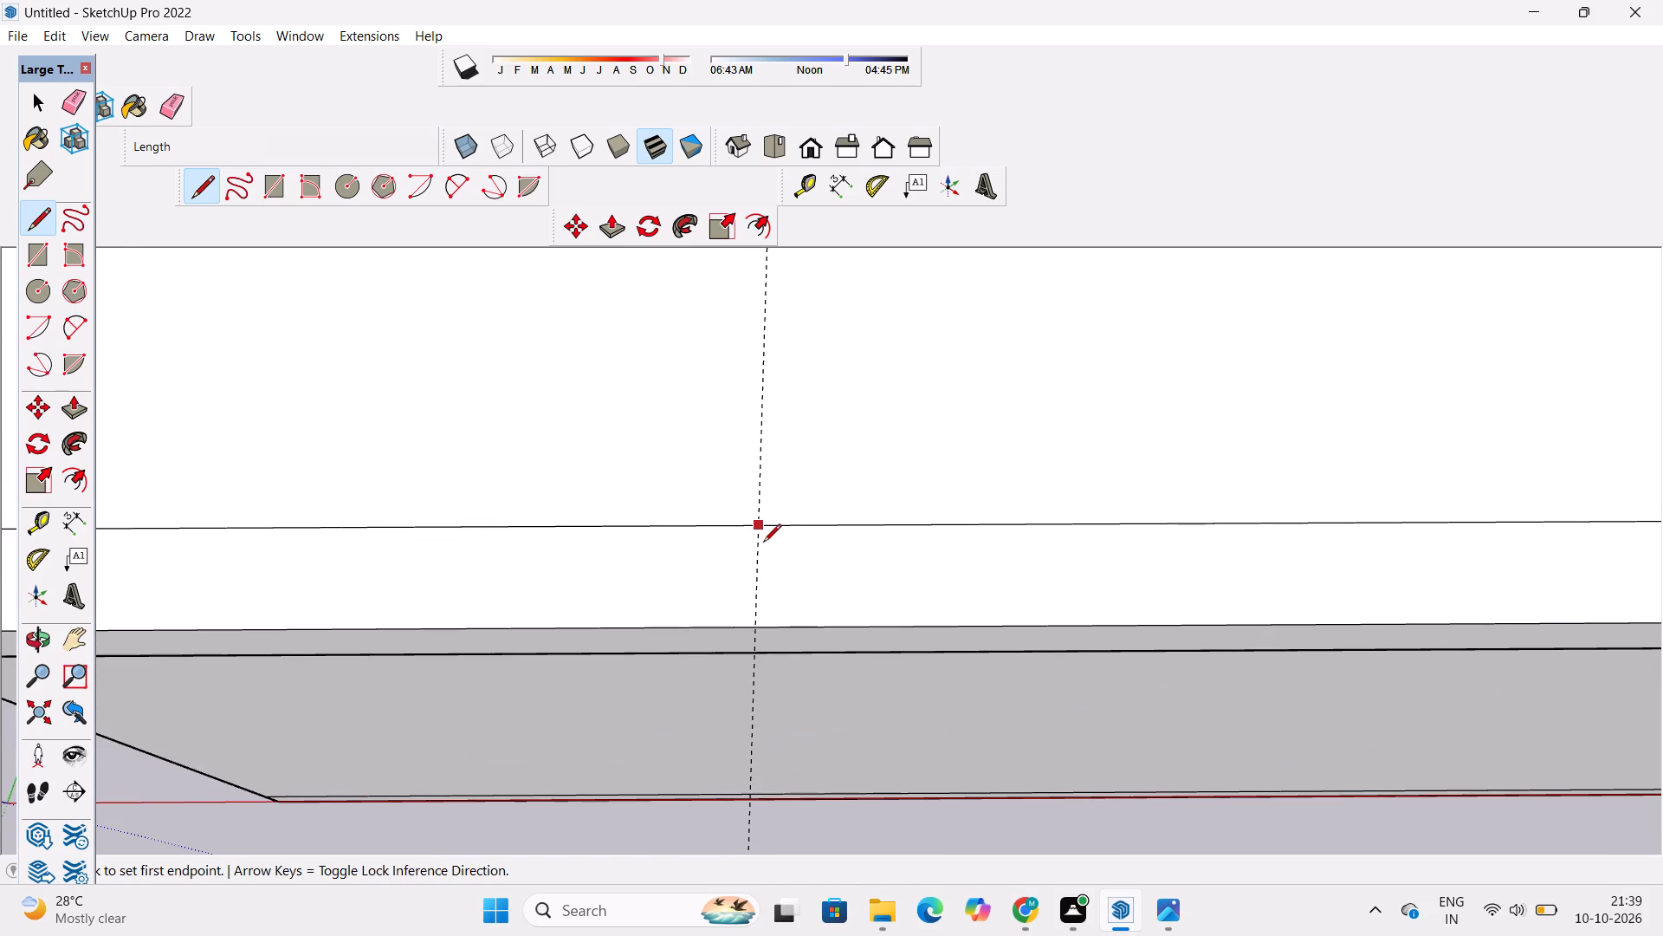
scroll(763, 543, up, 3)
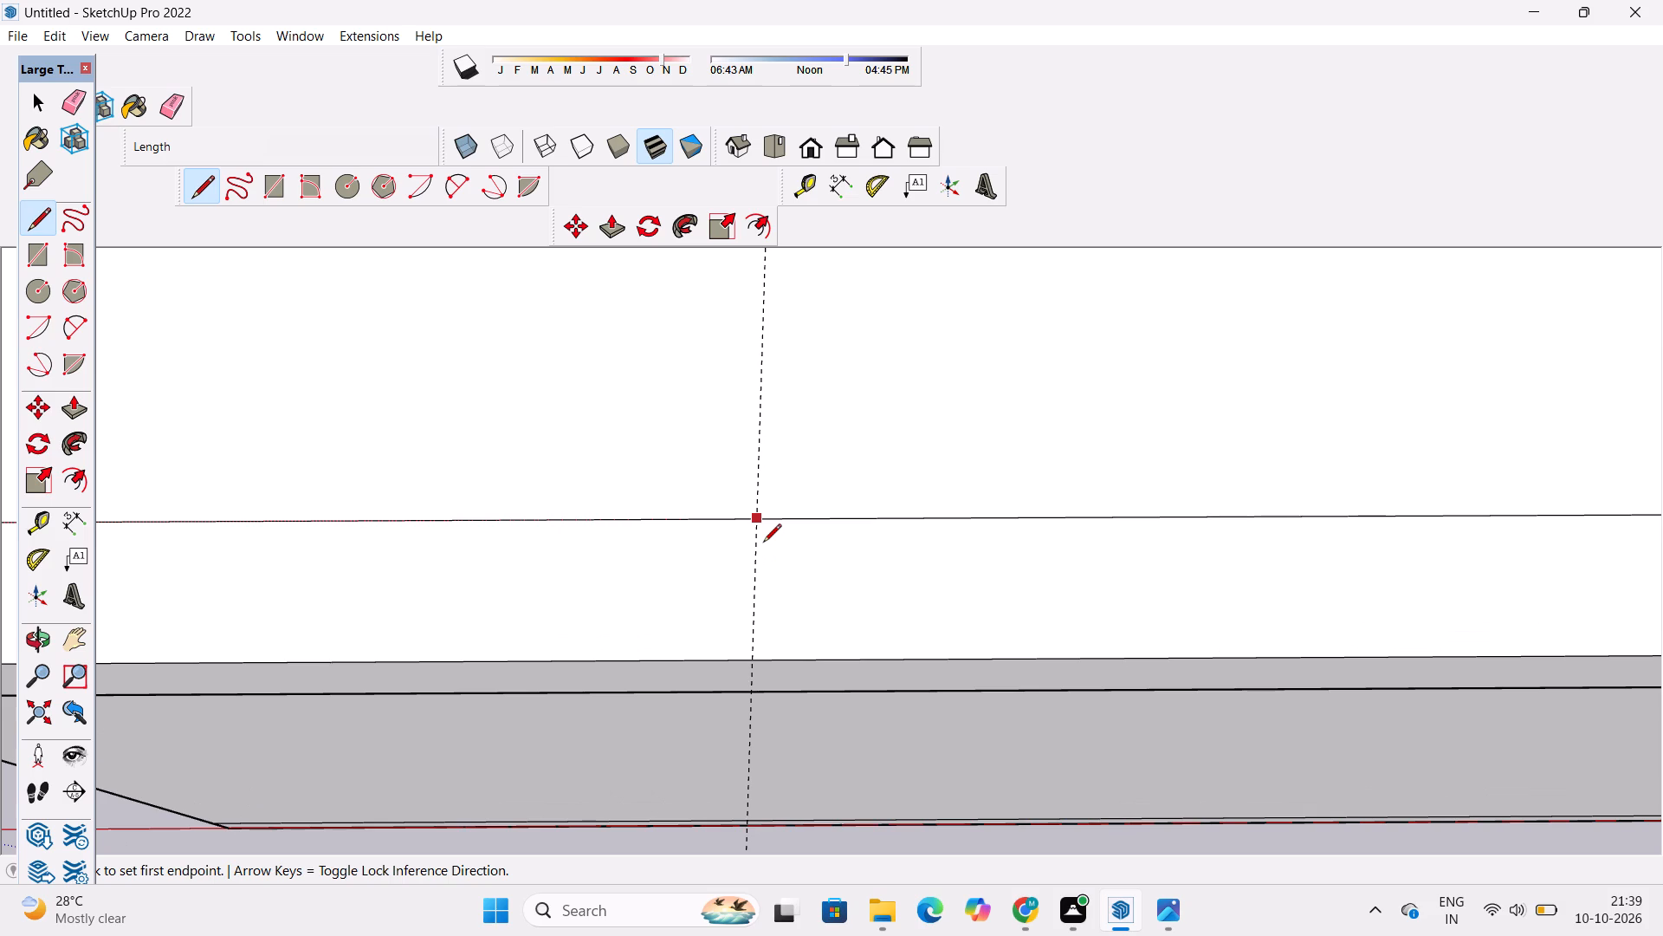
scroll(763, 543, down, 1)
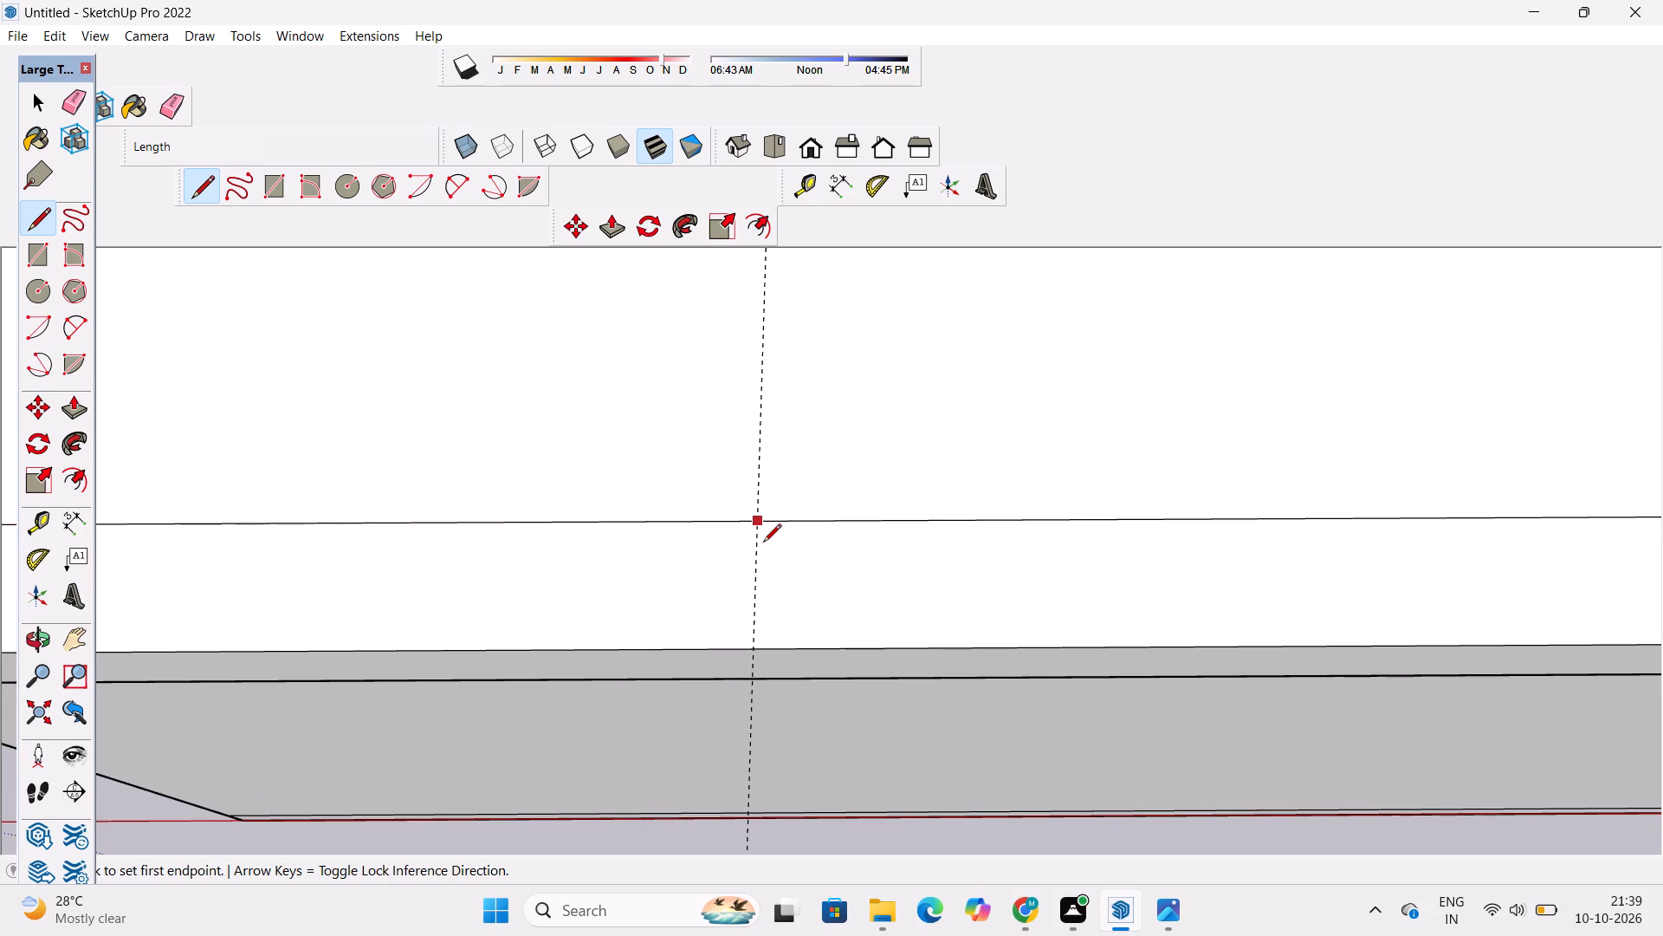
scroll(763, 543, down, 4)
scroll(763, 543, up, 2)
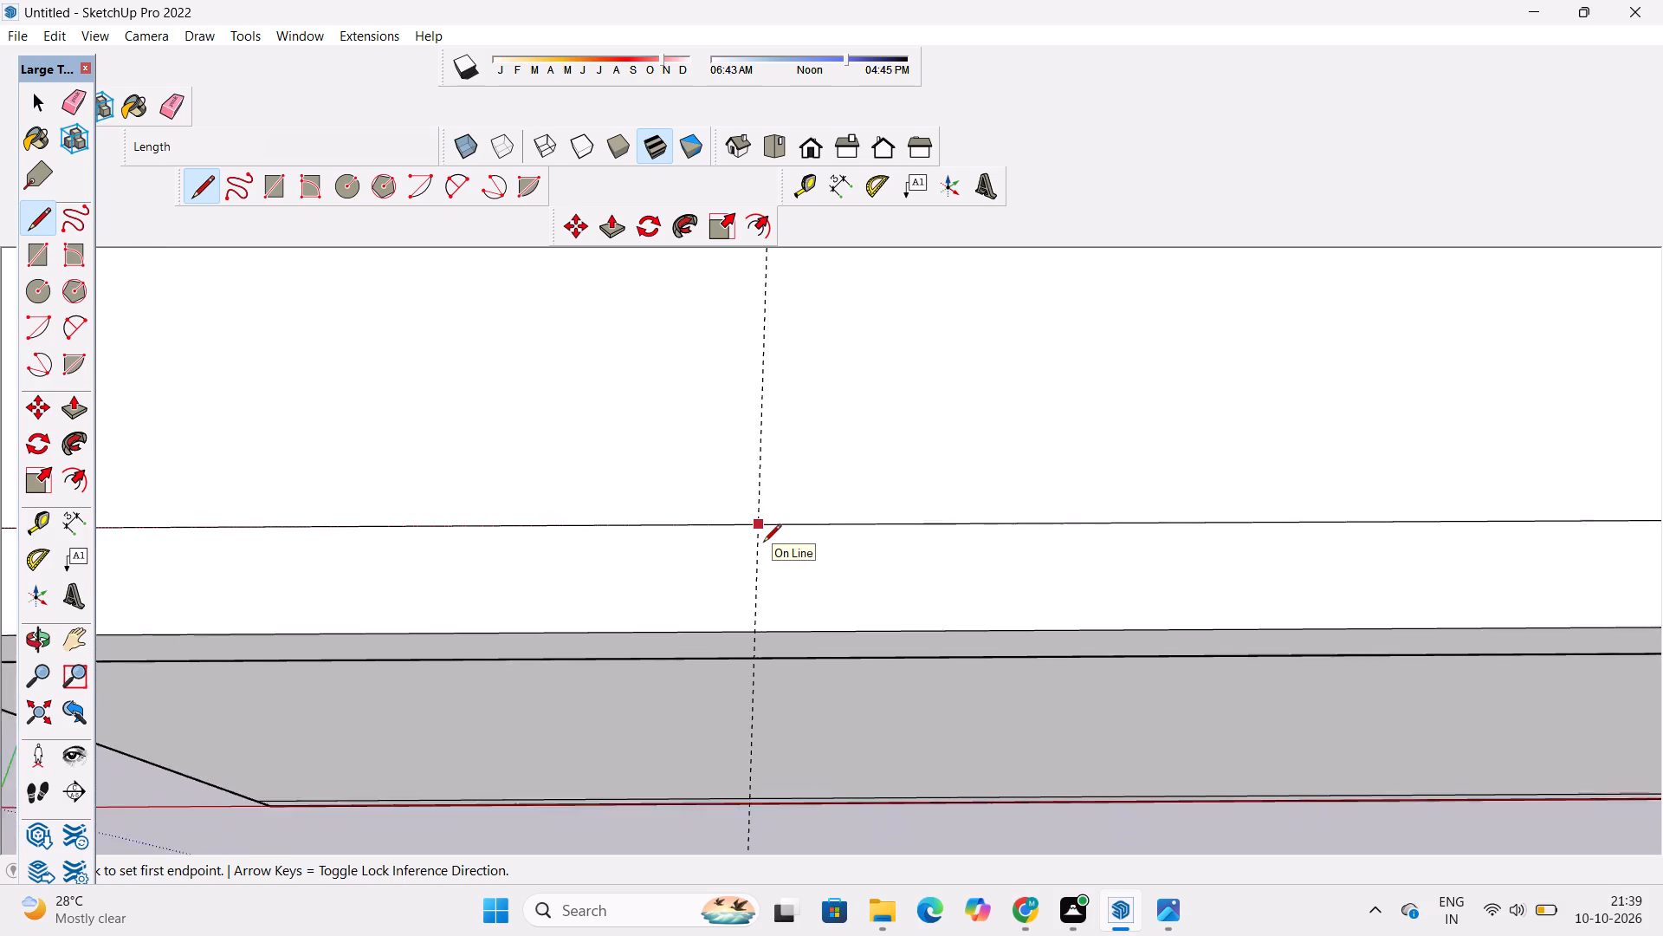
scroll(763, 543, up, 2)
scroll(763, 543, down, 5)
scroll(763, 543, up, 4)
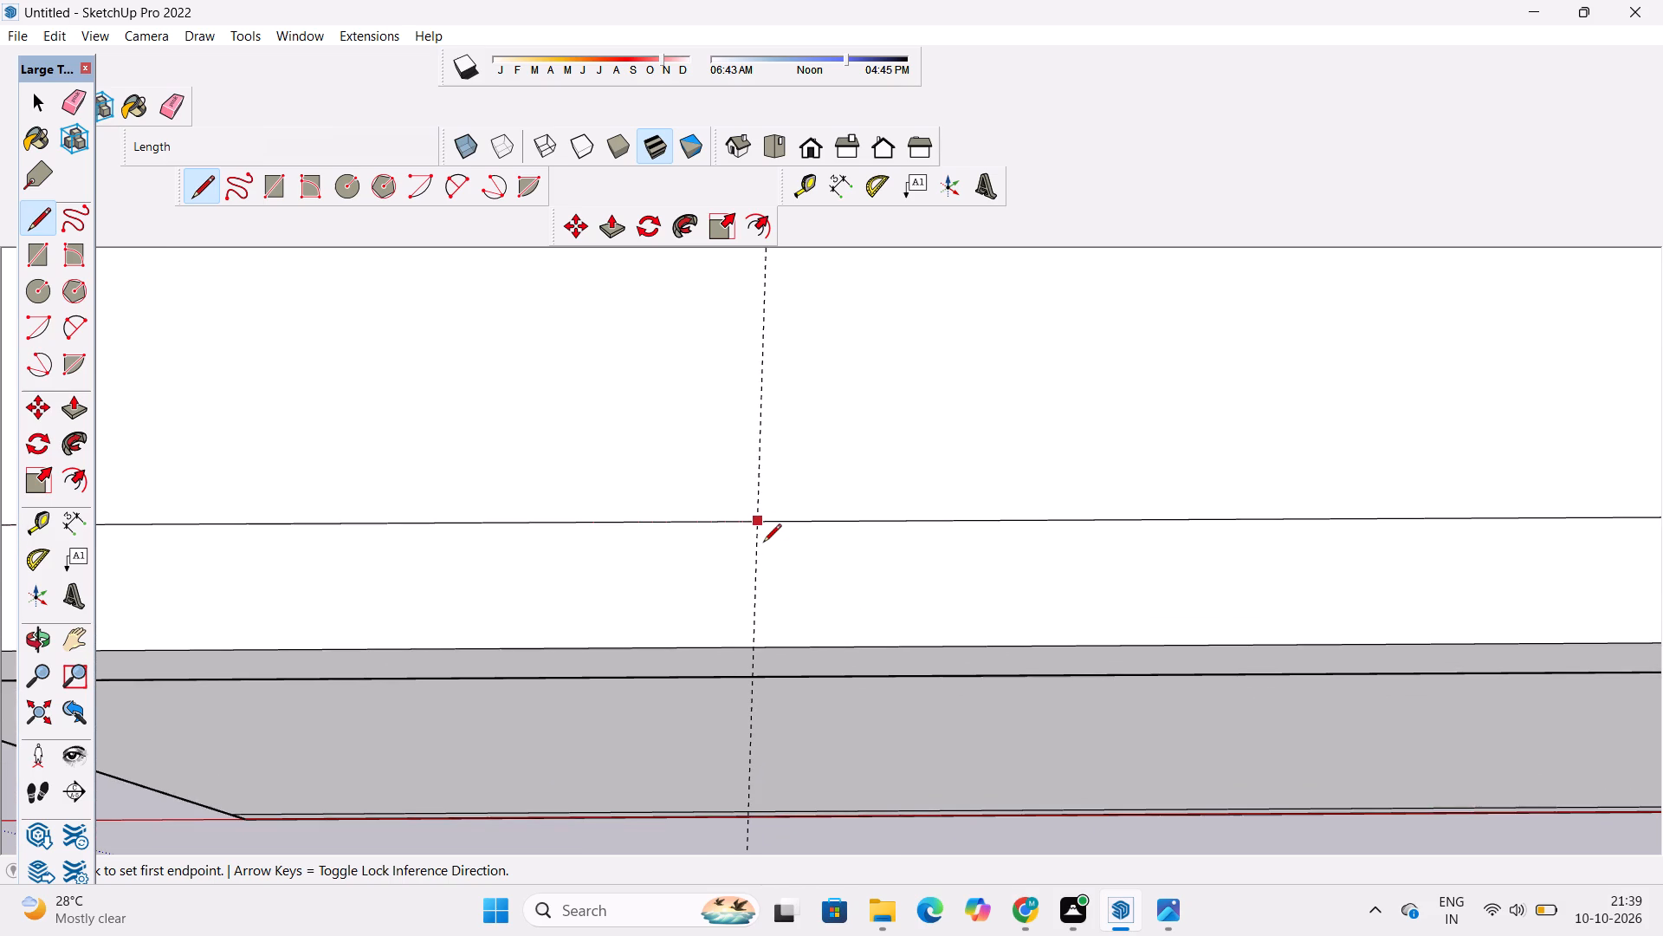
scroll(763, 543, up, 1)
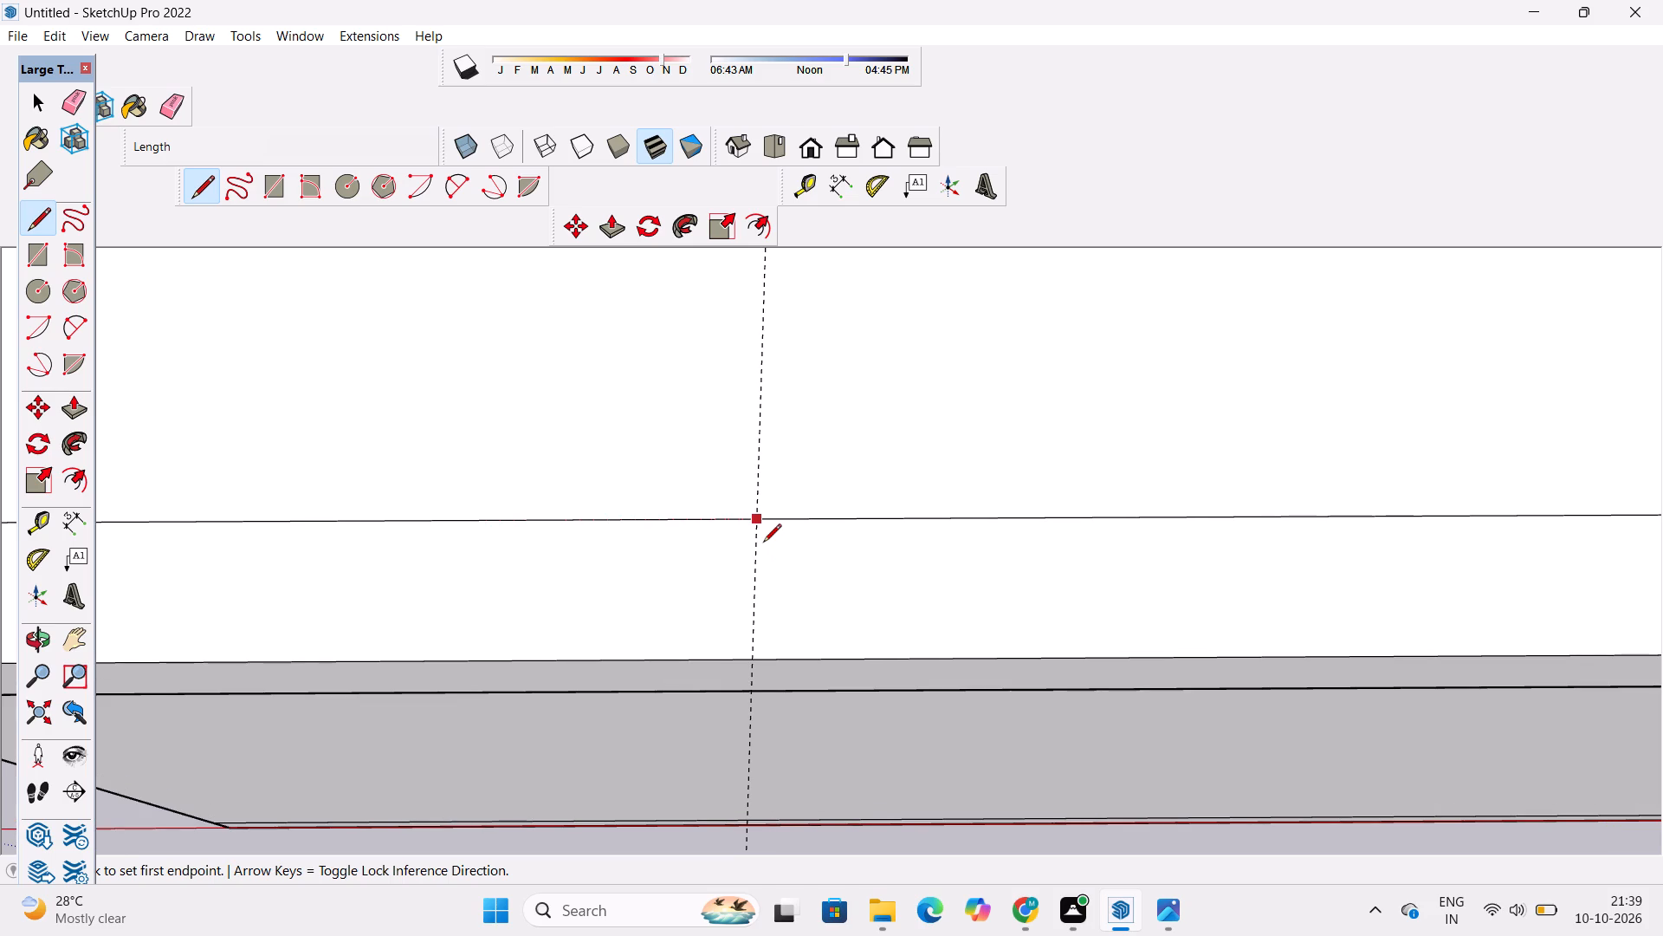
scroll(763, 543, down, 1)
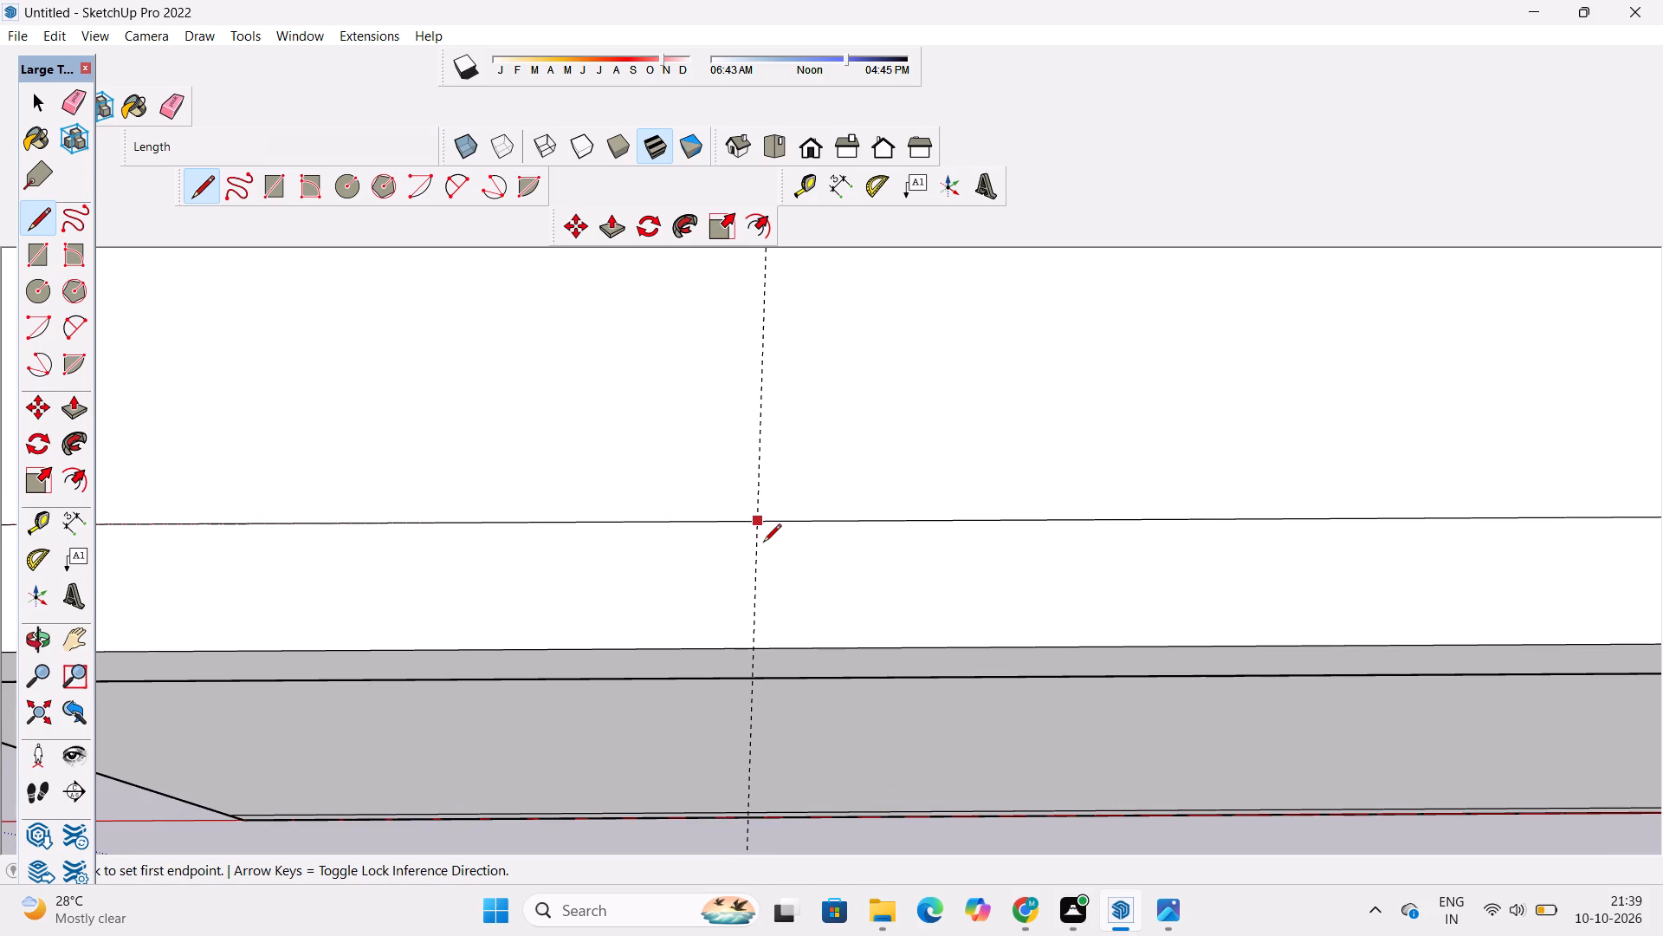
scroll(775, 526, down, 19)
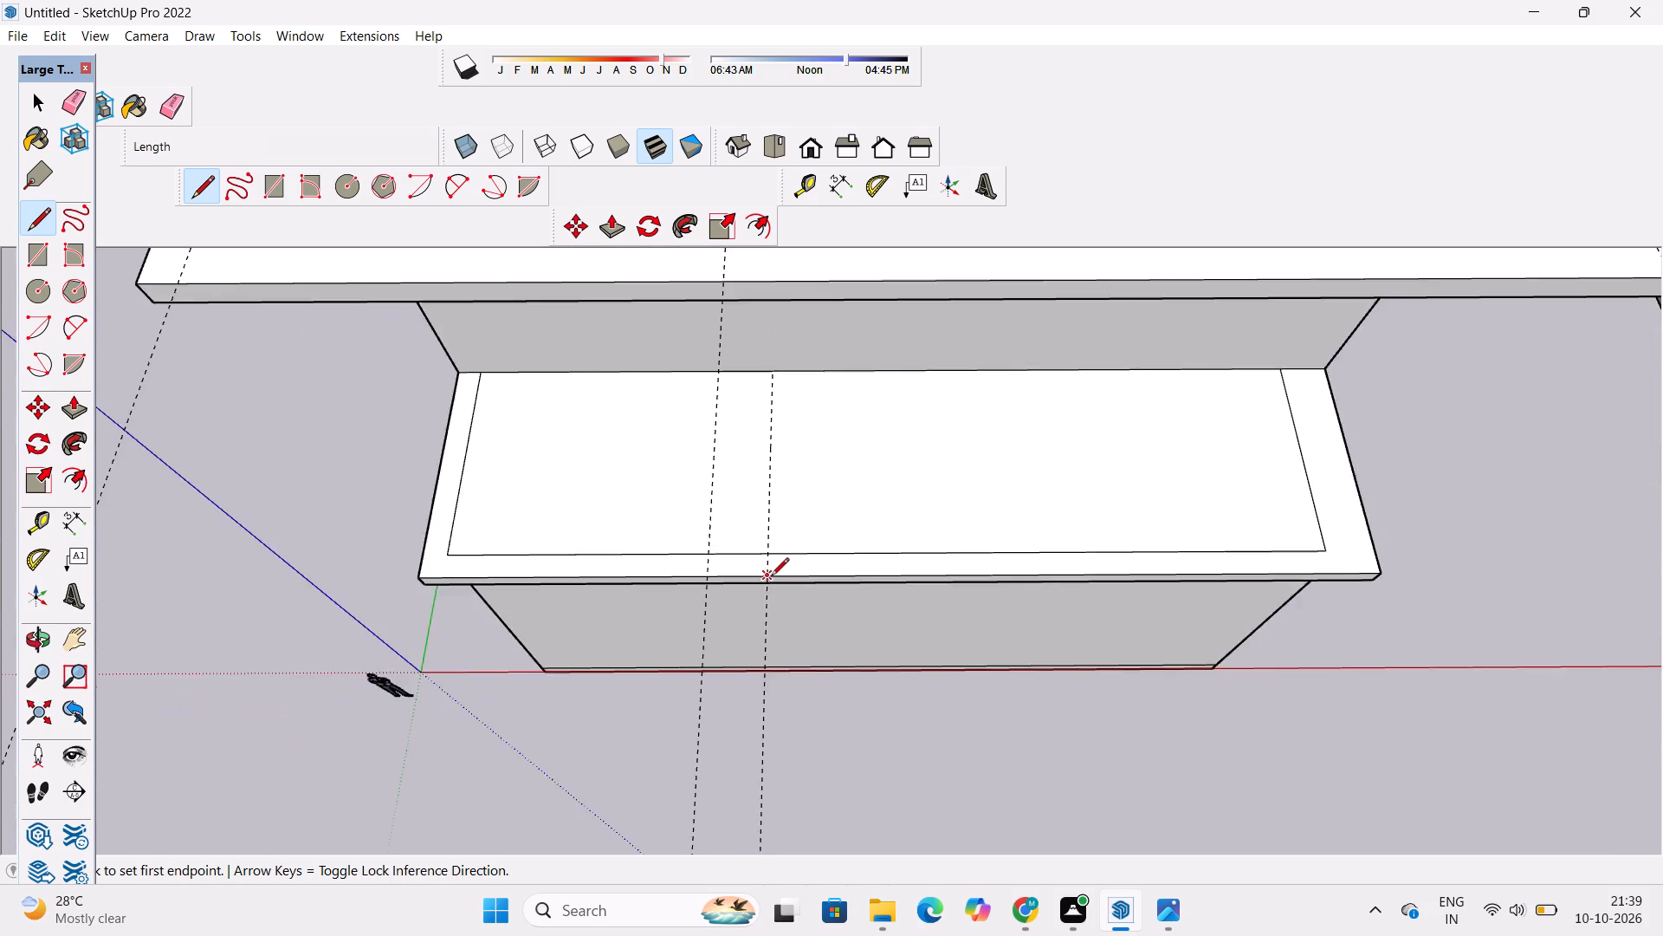
scroll(771, 577, up, 7)
click(767, 578)
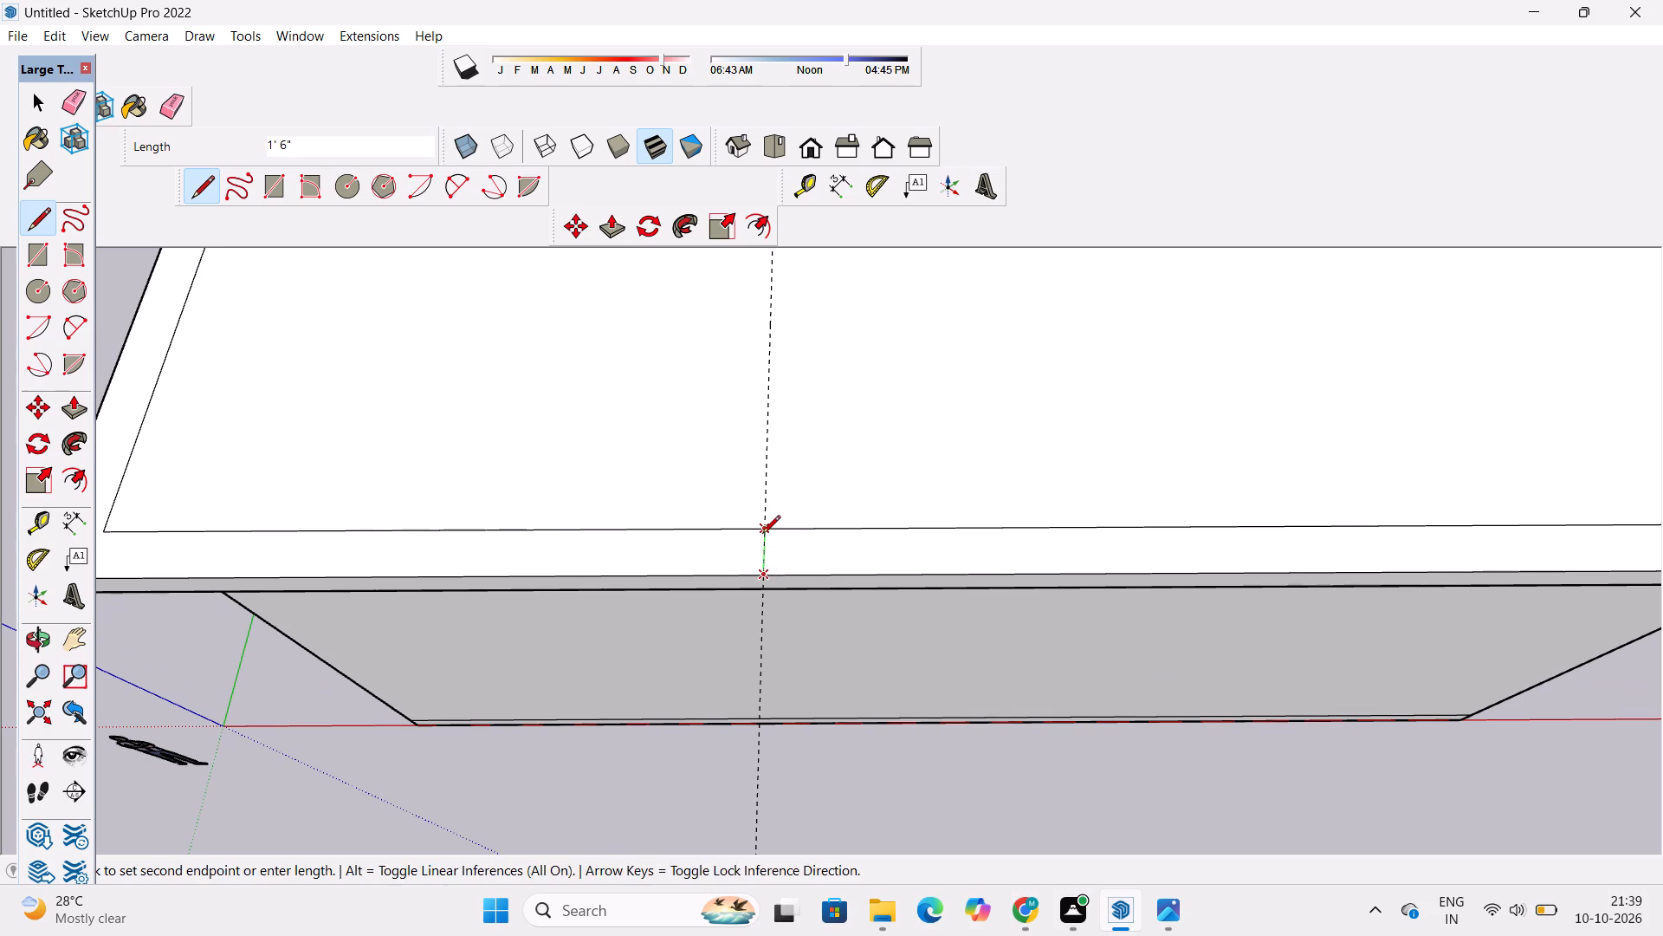
click(762, 535)
text(po)
Examine the lowest and middle slabs and the guides crossing them from the front, the side wall and above.
scroll(755, 542, down, 11)
drag(690, 585, 755, 543)
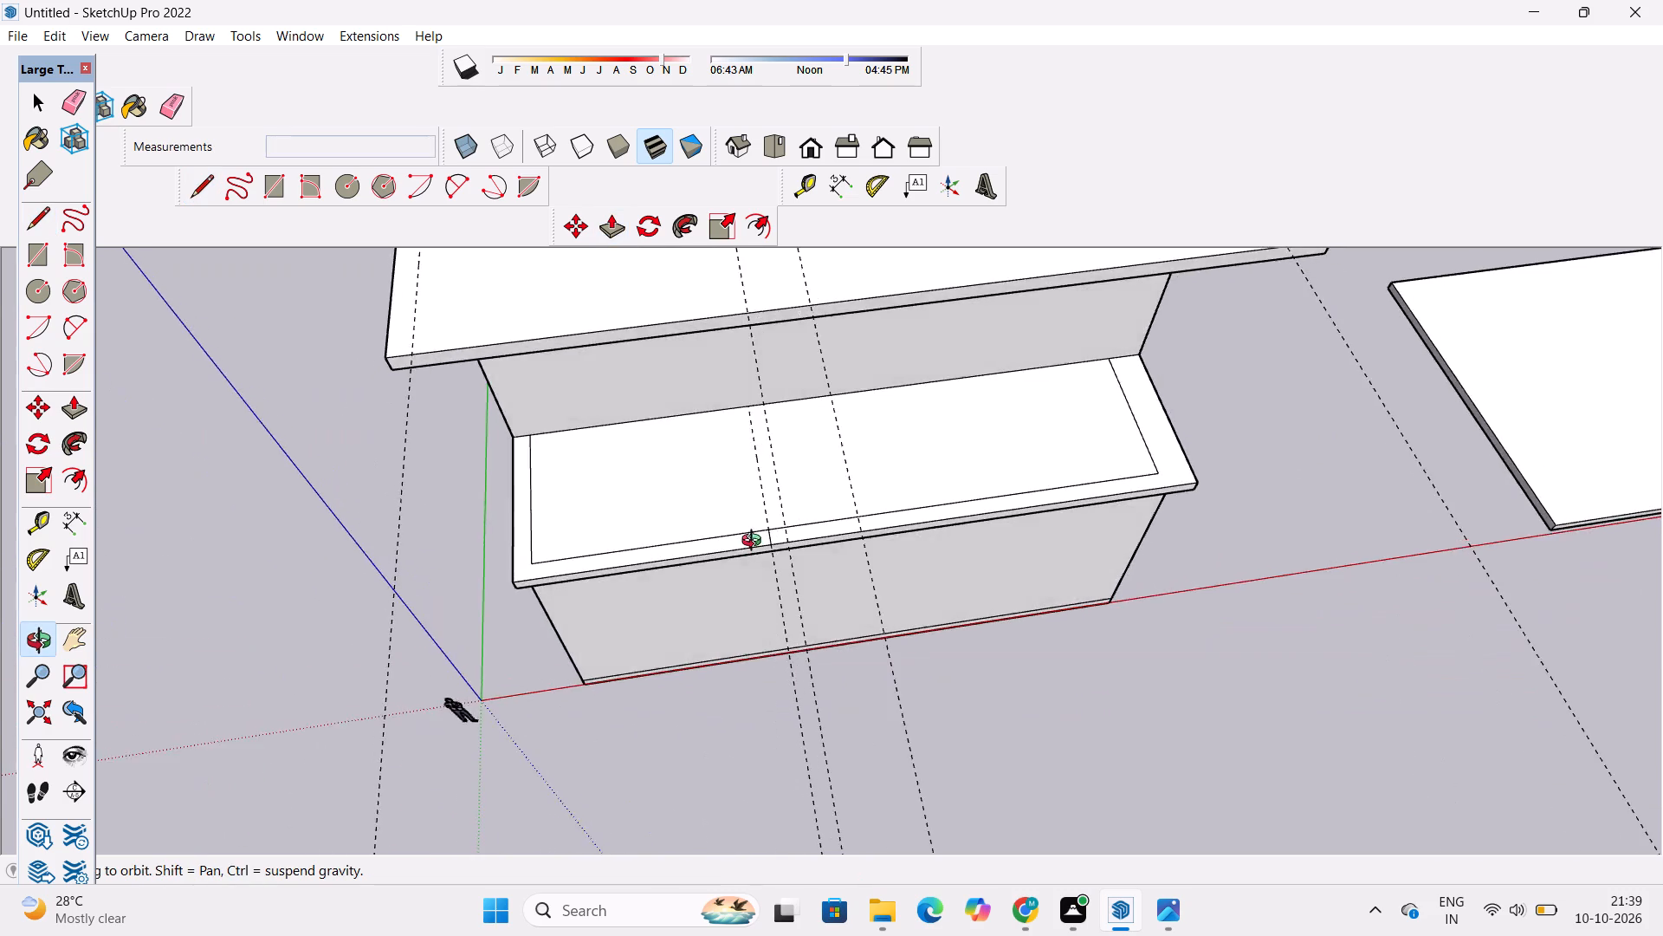
scroll(755, 543, down, 4)
shift+drag(755, 543, 660, 617)
scroll(754, 538, up, 4)
shift+drag(754, 540, 754, 601)
scroll(734, 585, down, 4)
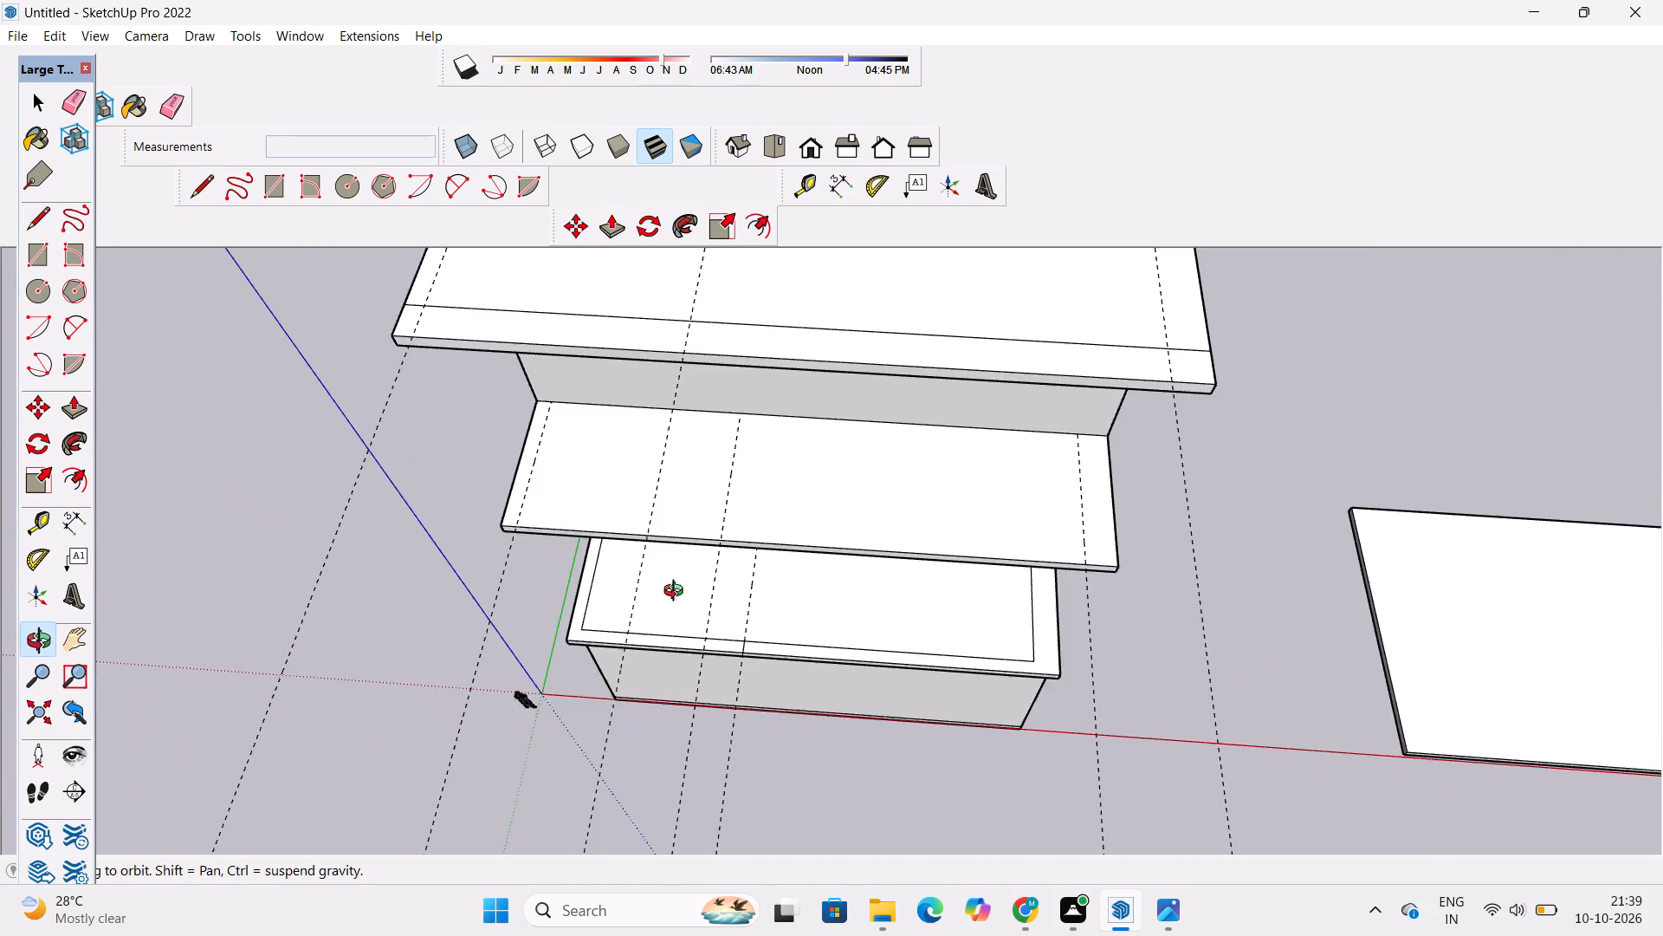
drag(677, 595, 943, 490)
drag(814, 631, 799, 543)
drag(720, 620, 773, 683)
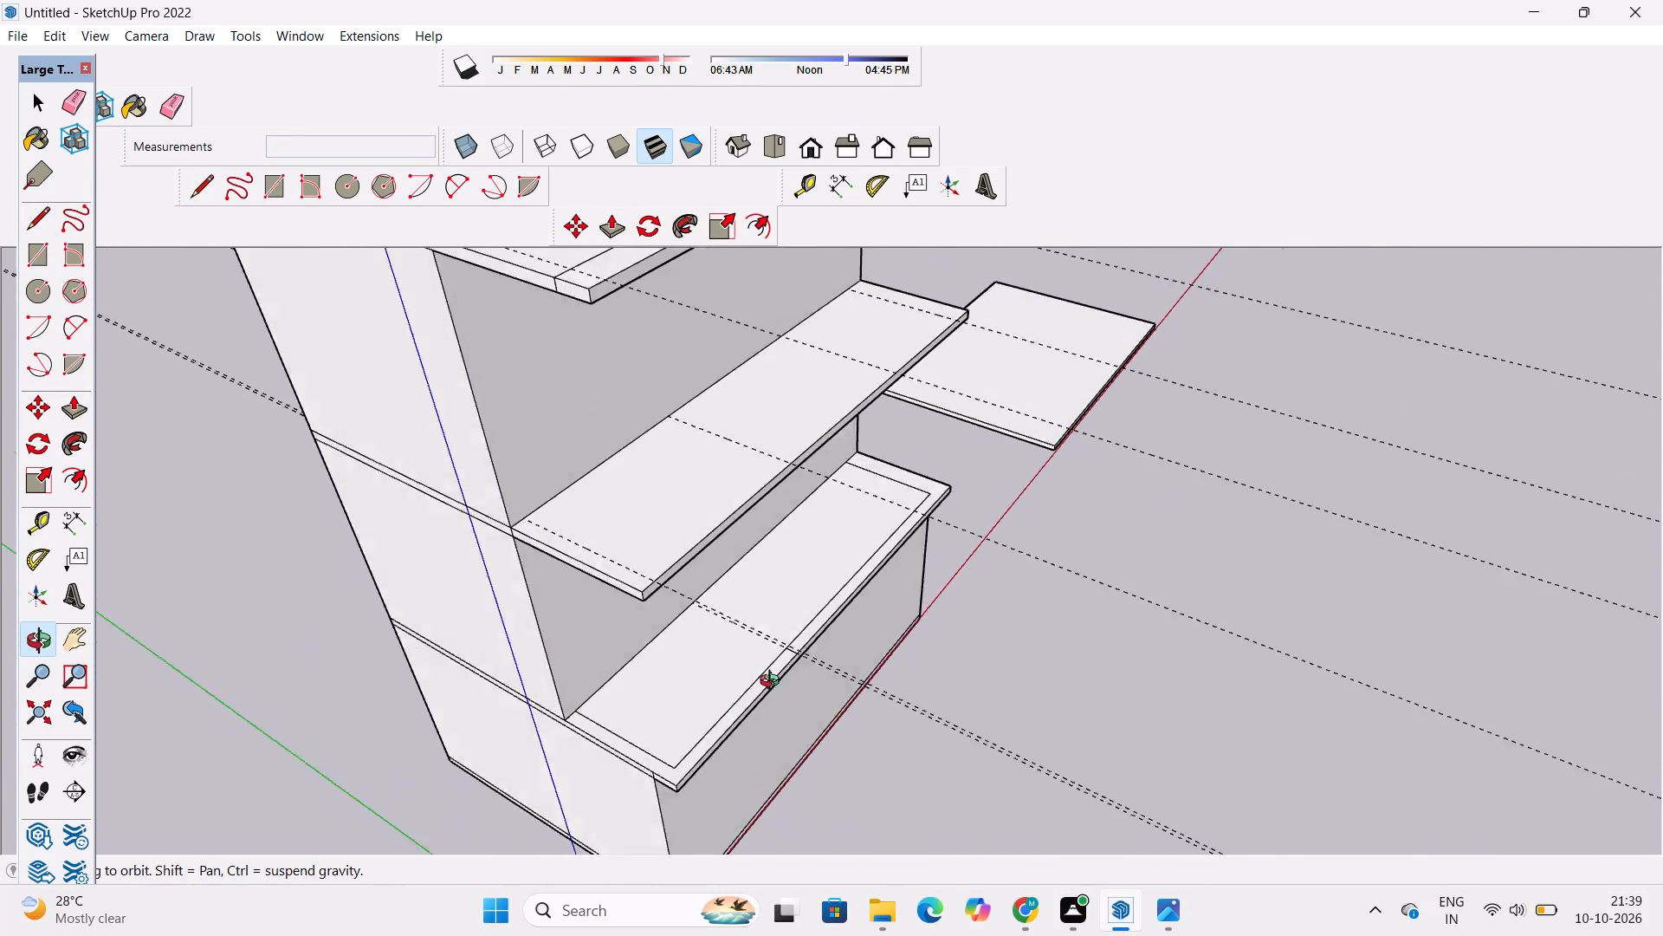
drag(773, 683, 607, 697)
scroll(718, 533, up, 4)
drag(717, 541, 670, 660)
scroll(689, 619, down, 4)
drag(835, 580, 759, 620)
shift+drag(755, 613, 755, 642)
Place a guide 1.5' in from the middle slab's front edge, parallel to it.
key(t)
scroll(766, 624, up, 9)
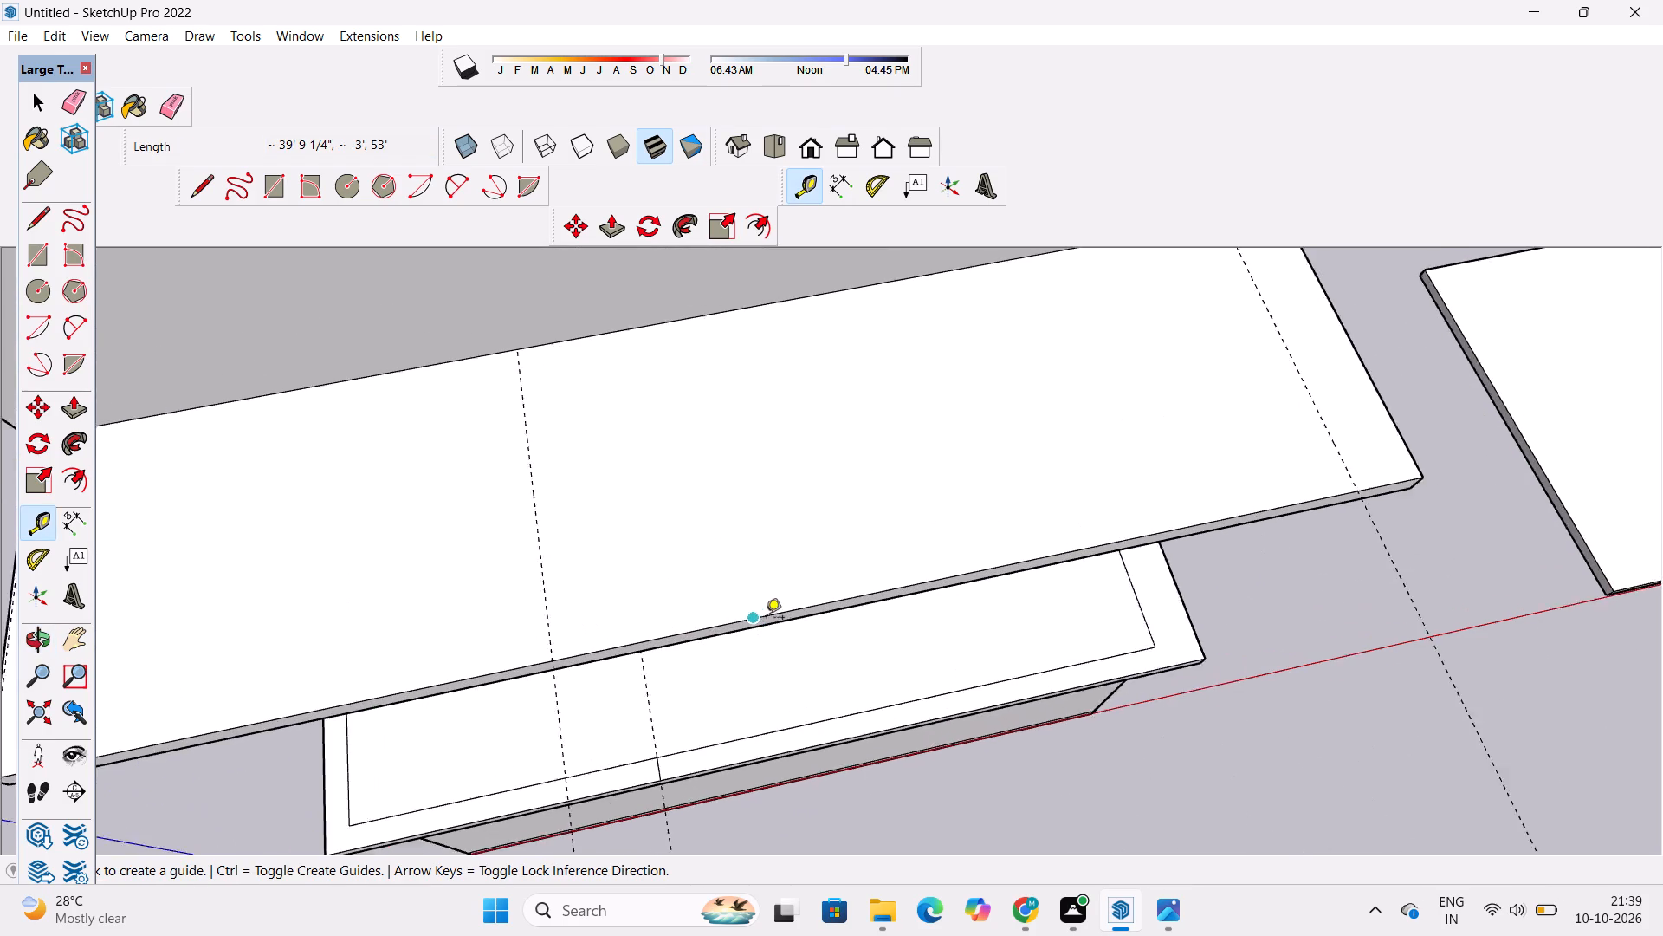
scroll(766, 619, up, 1)
click(754, 619)
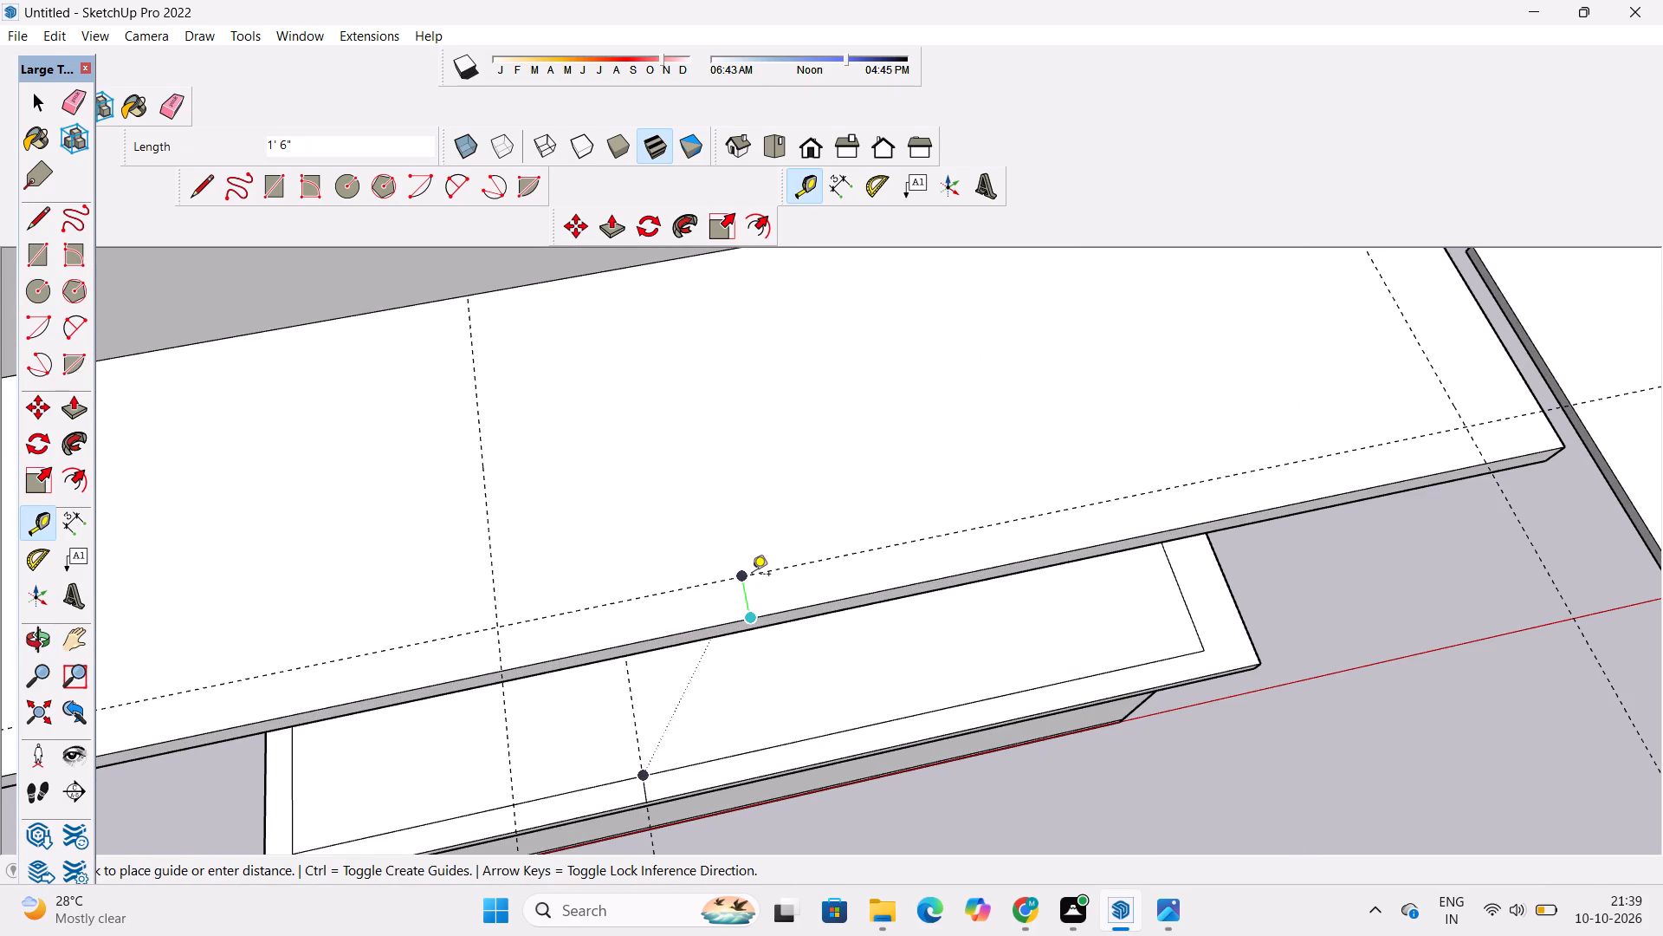
scroll(752, 575, up, 3)
scroll(752, 575, down, 4)
scroll(752, 575, up, 4)
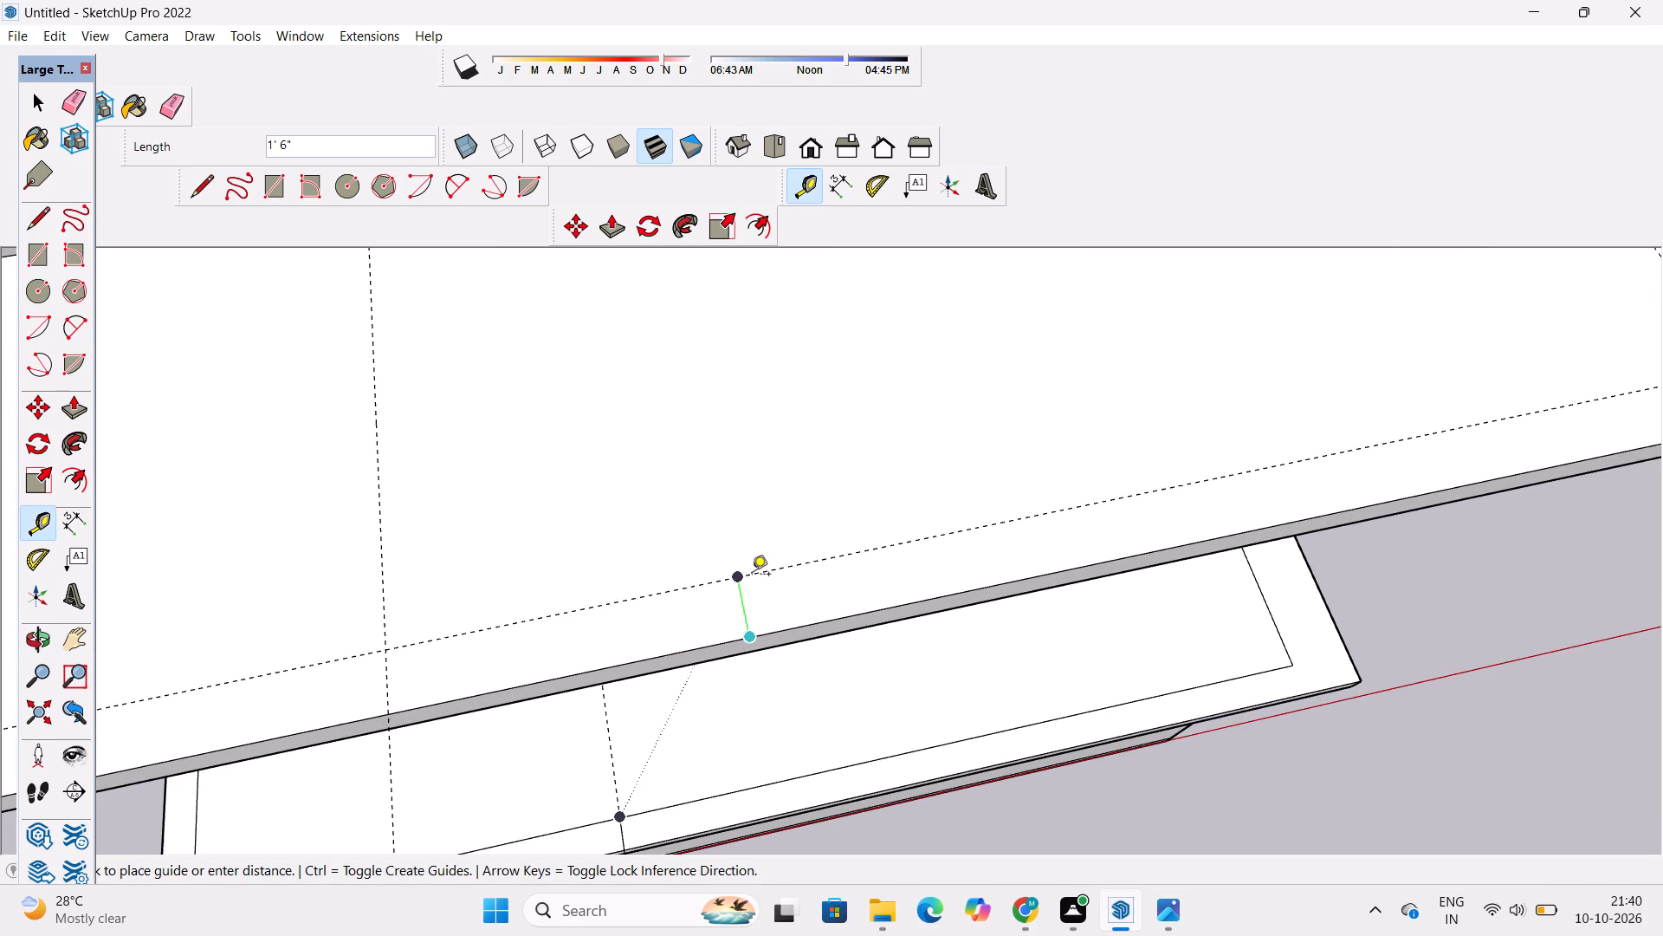
scroll(752, 575, down, 3)
scroll(752, 575, up, 1)
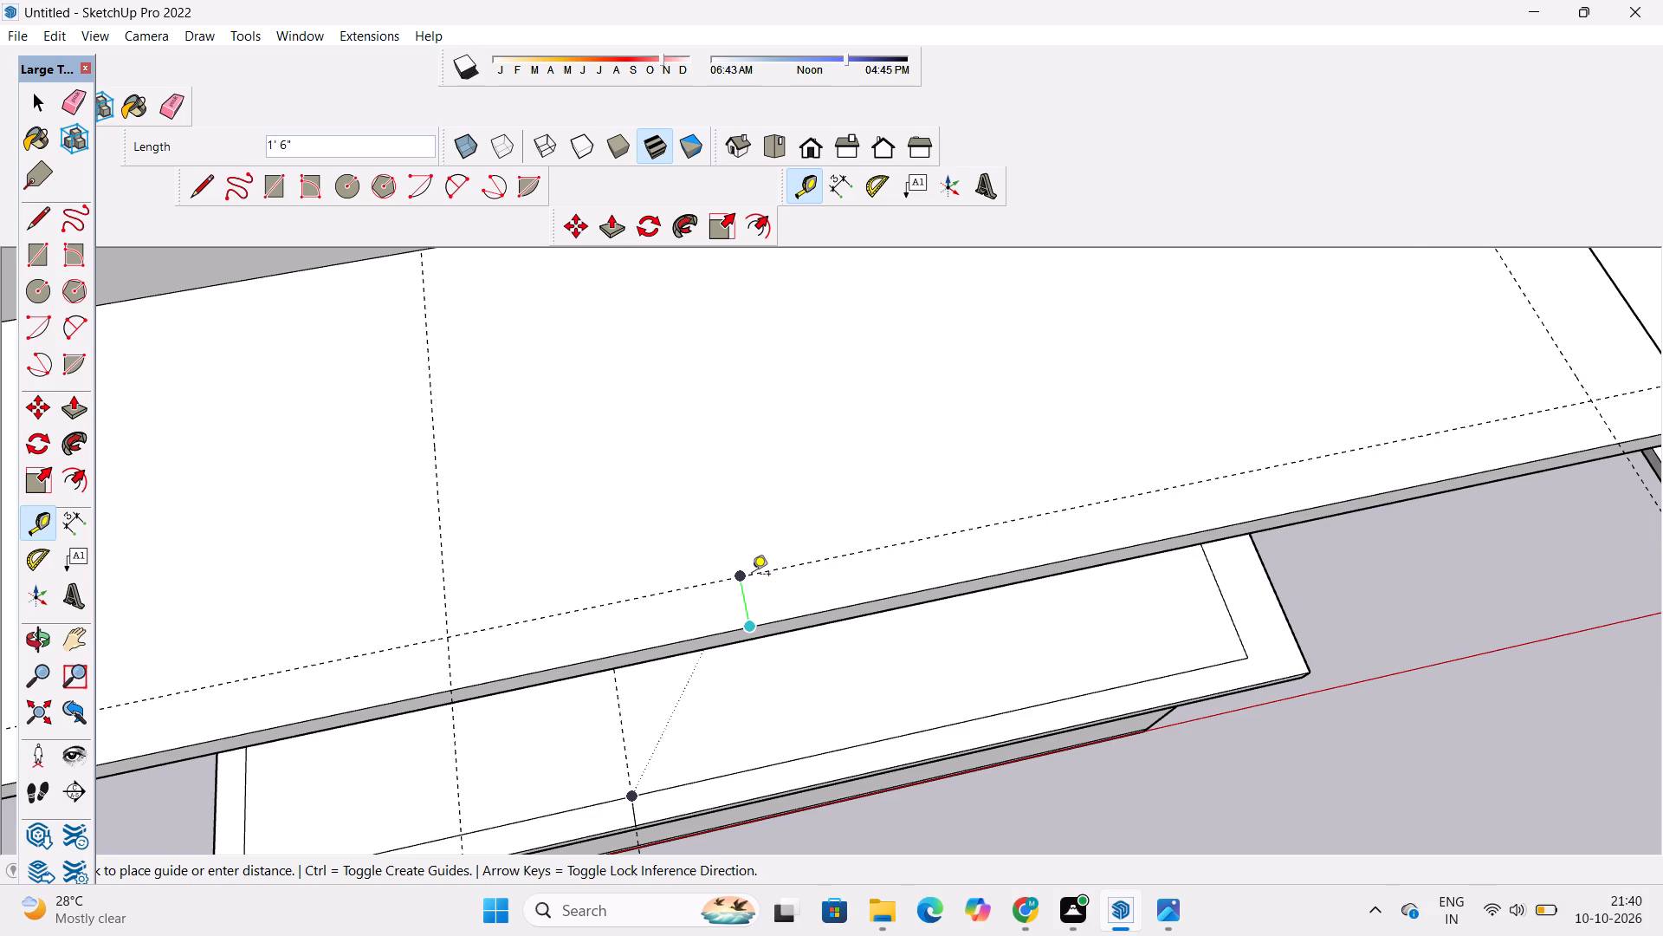
scroll(752, 575, down, 8)
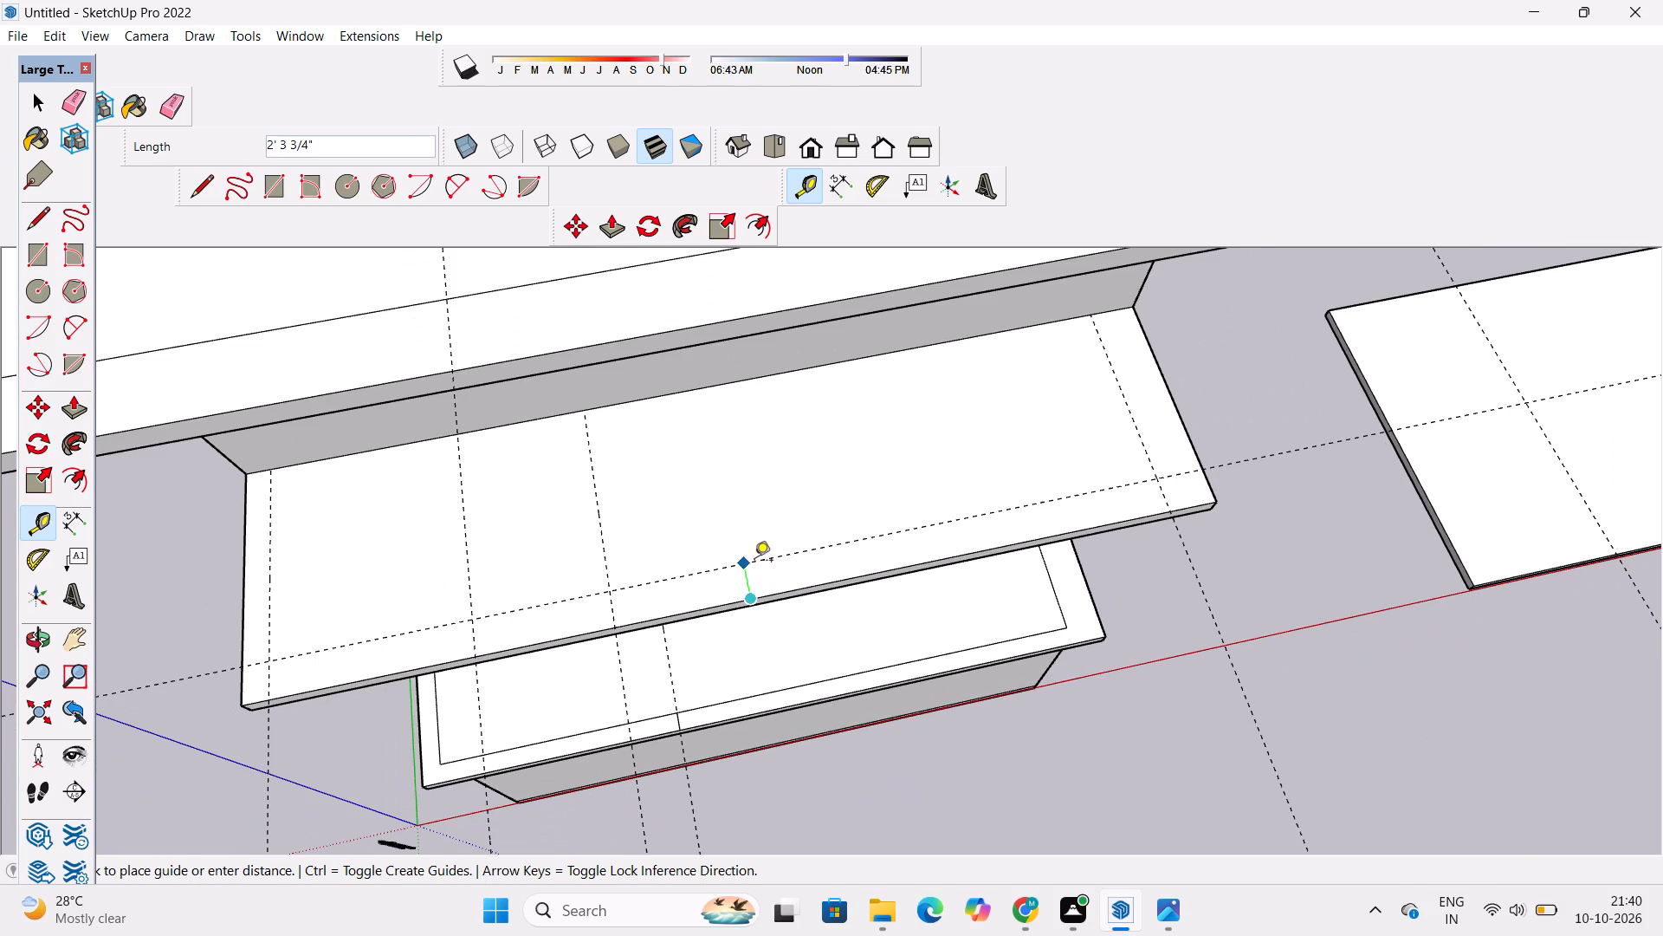
text(1.5')
key(Return)
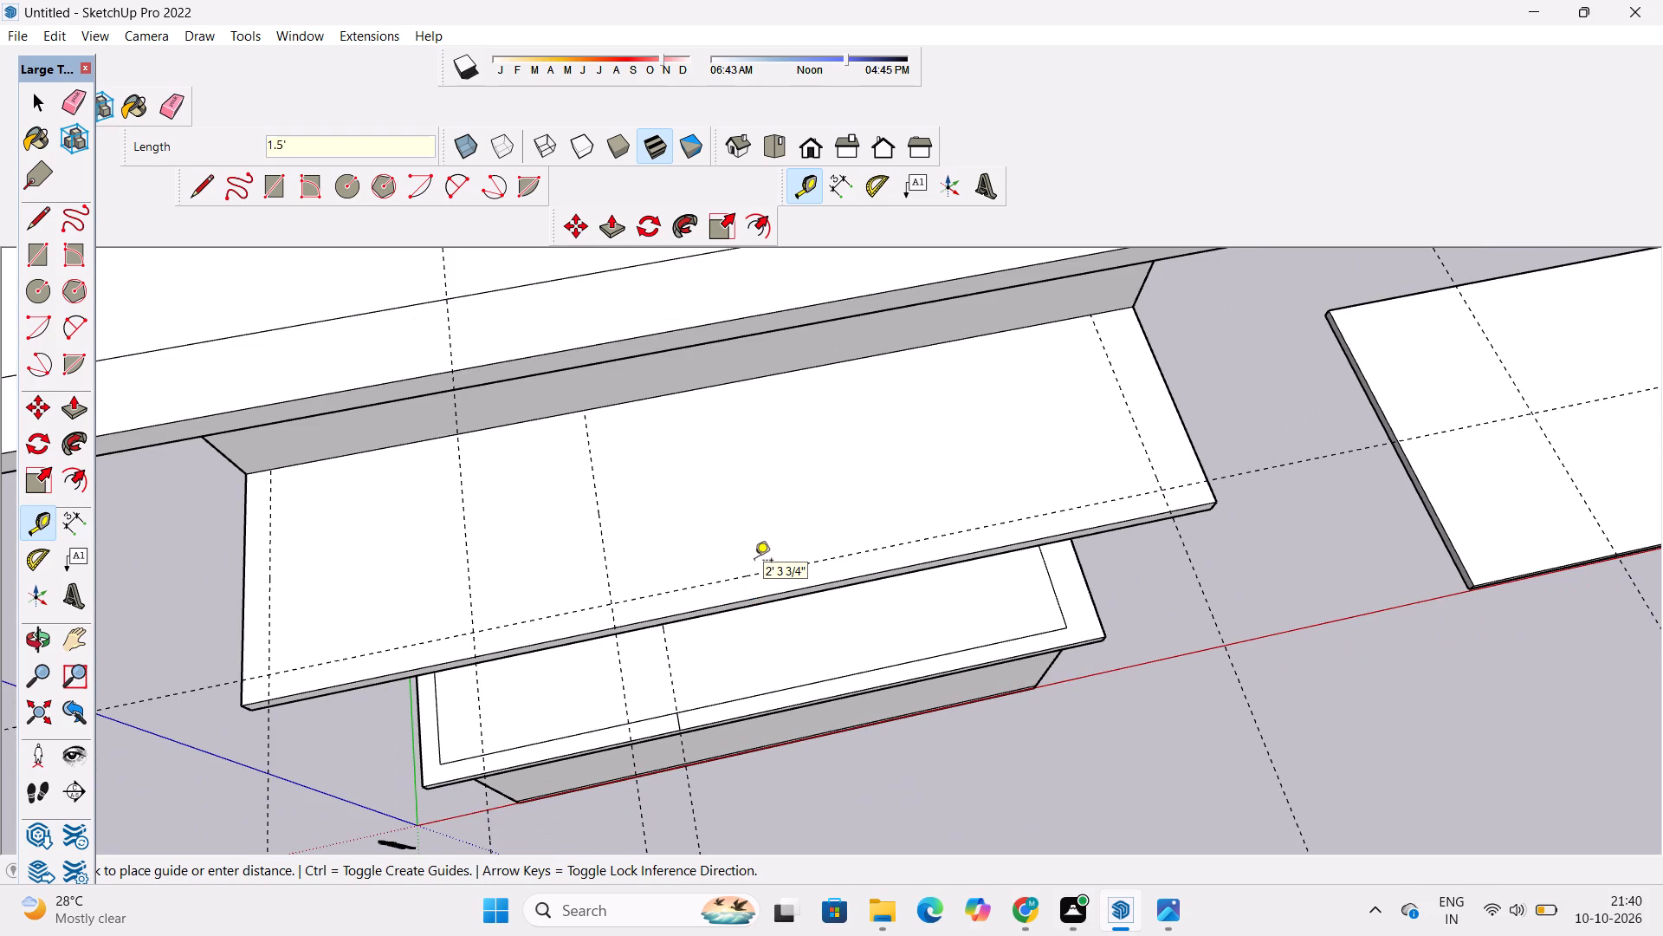
Draw a line on the middle slab along the origin-side guide, from the wall to the front guide.
key(l)
scroll(857, 530, down, 4)
scroll(477, 601, up, 9)
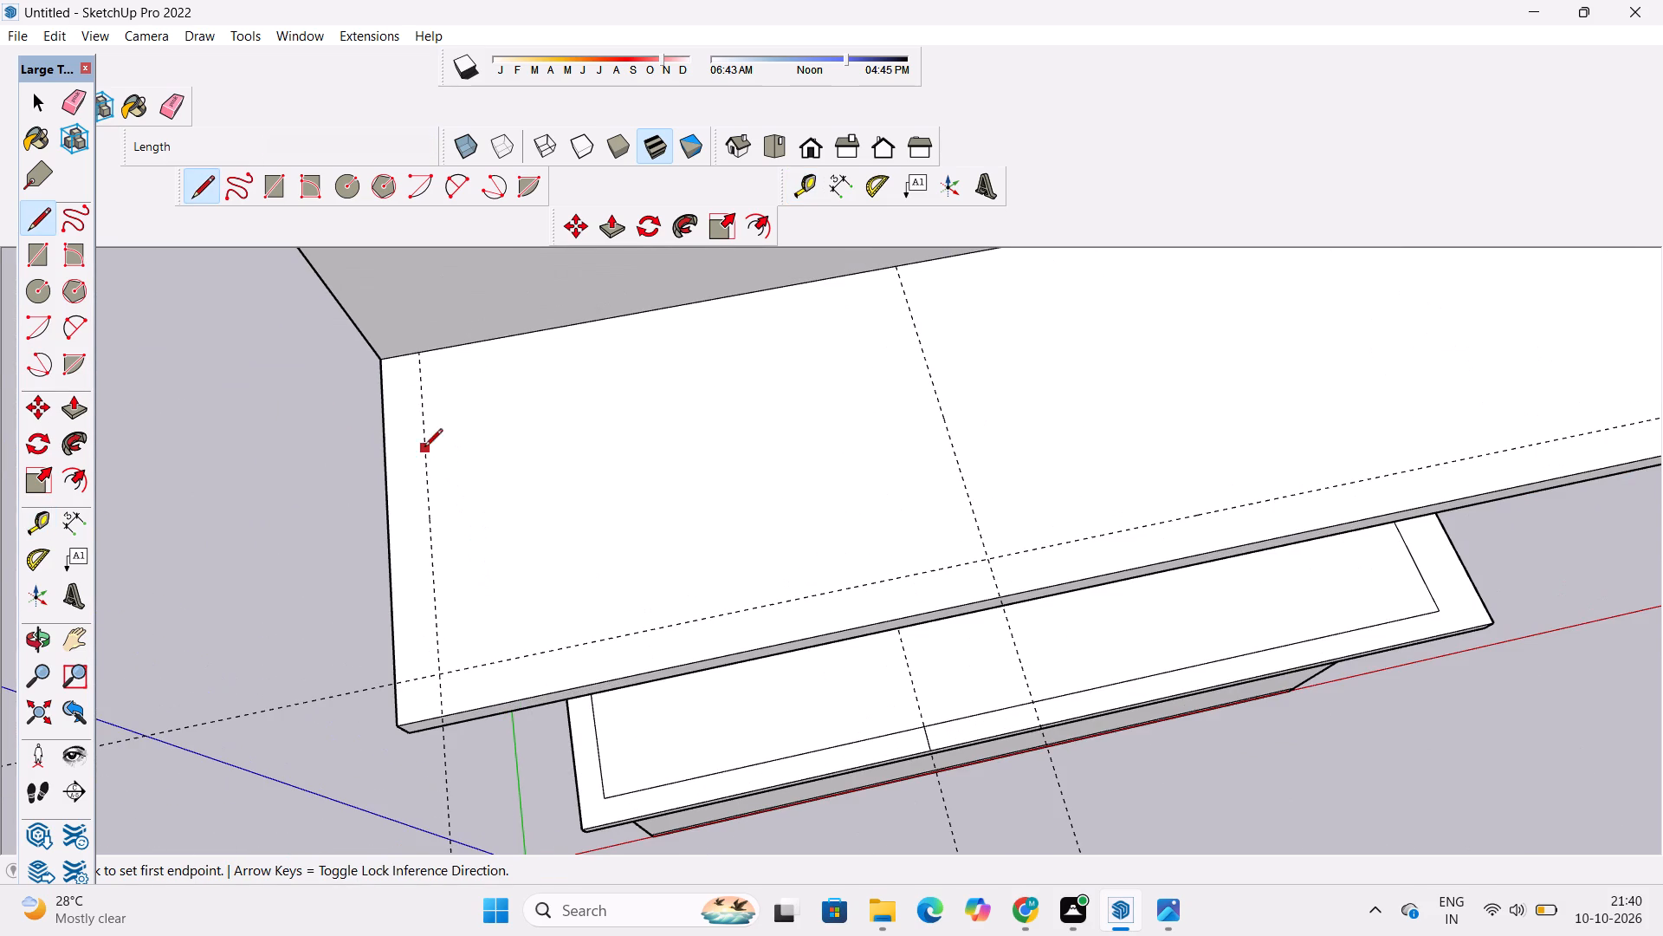
click(416, 354)
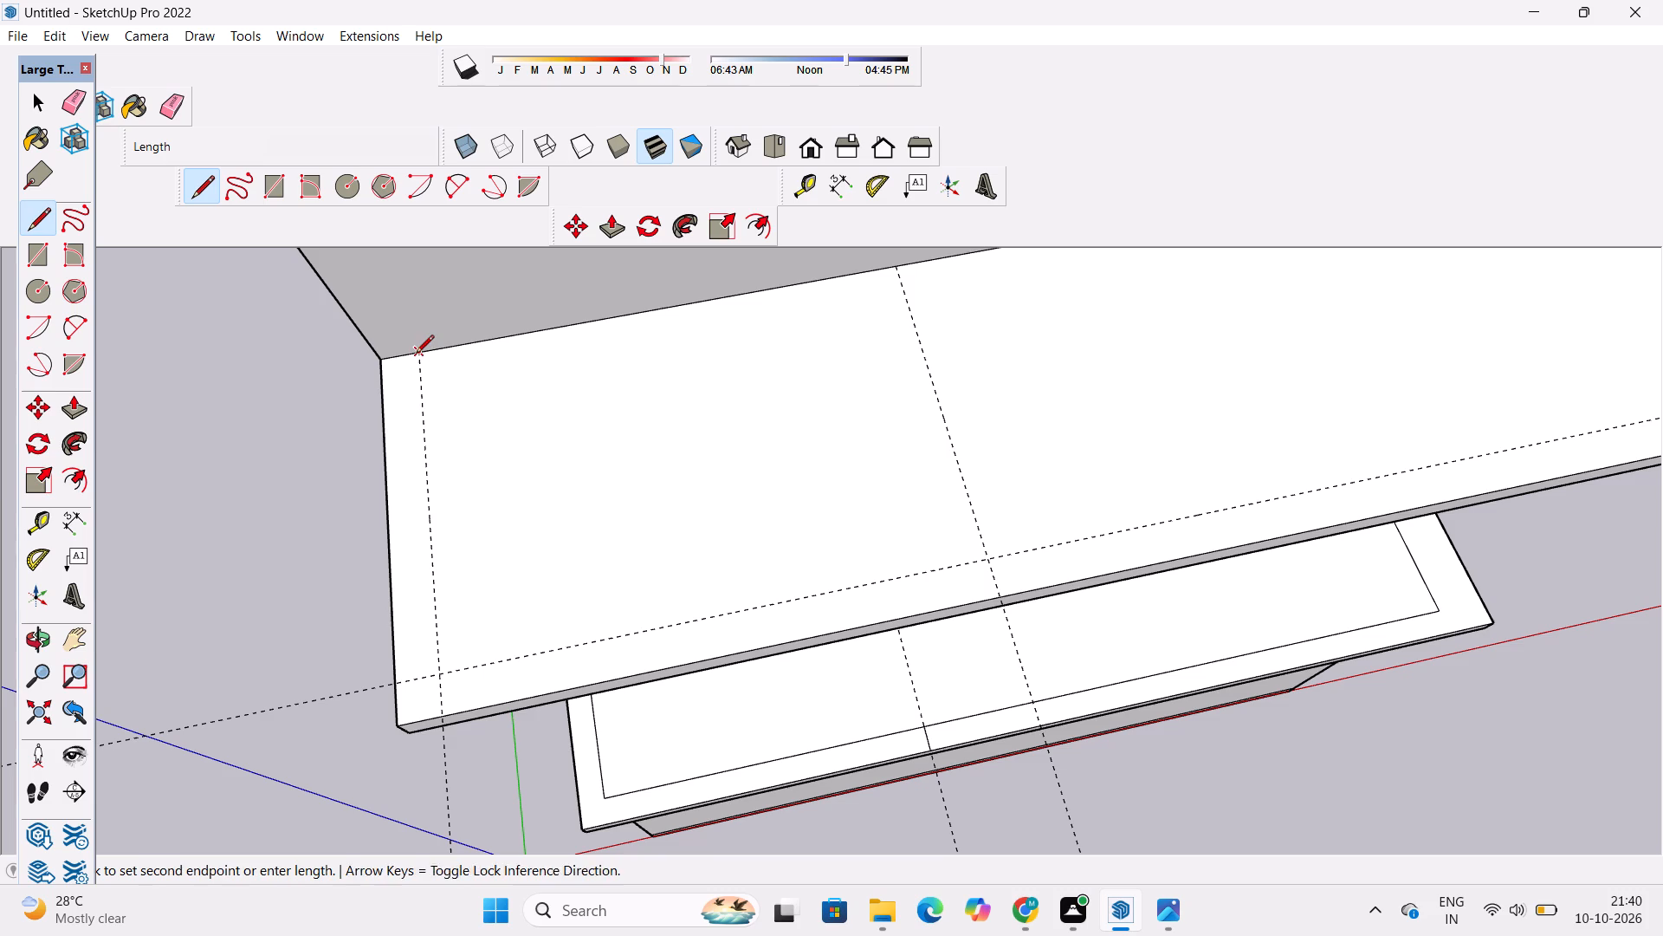
click(443, 672)
Complete the middle slab's inset outline with a 53' 6" line along the front guide and a 13' 6" line along the far side guide to the wall.
scroll(380, 661, down, 5)
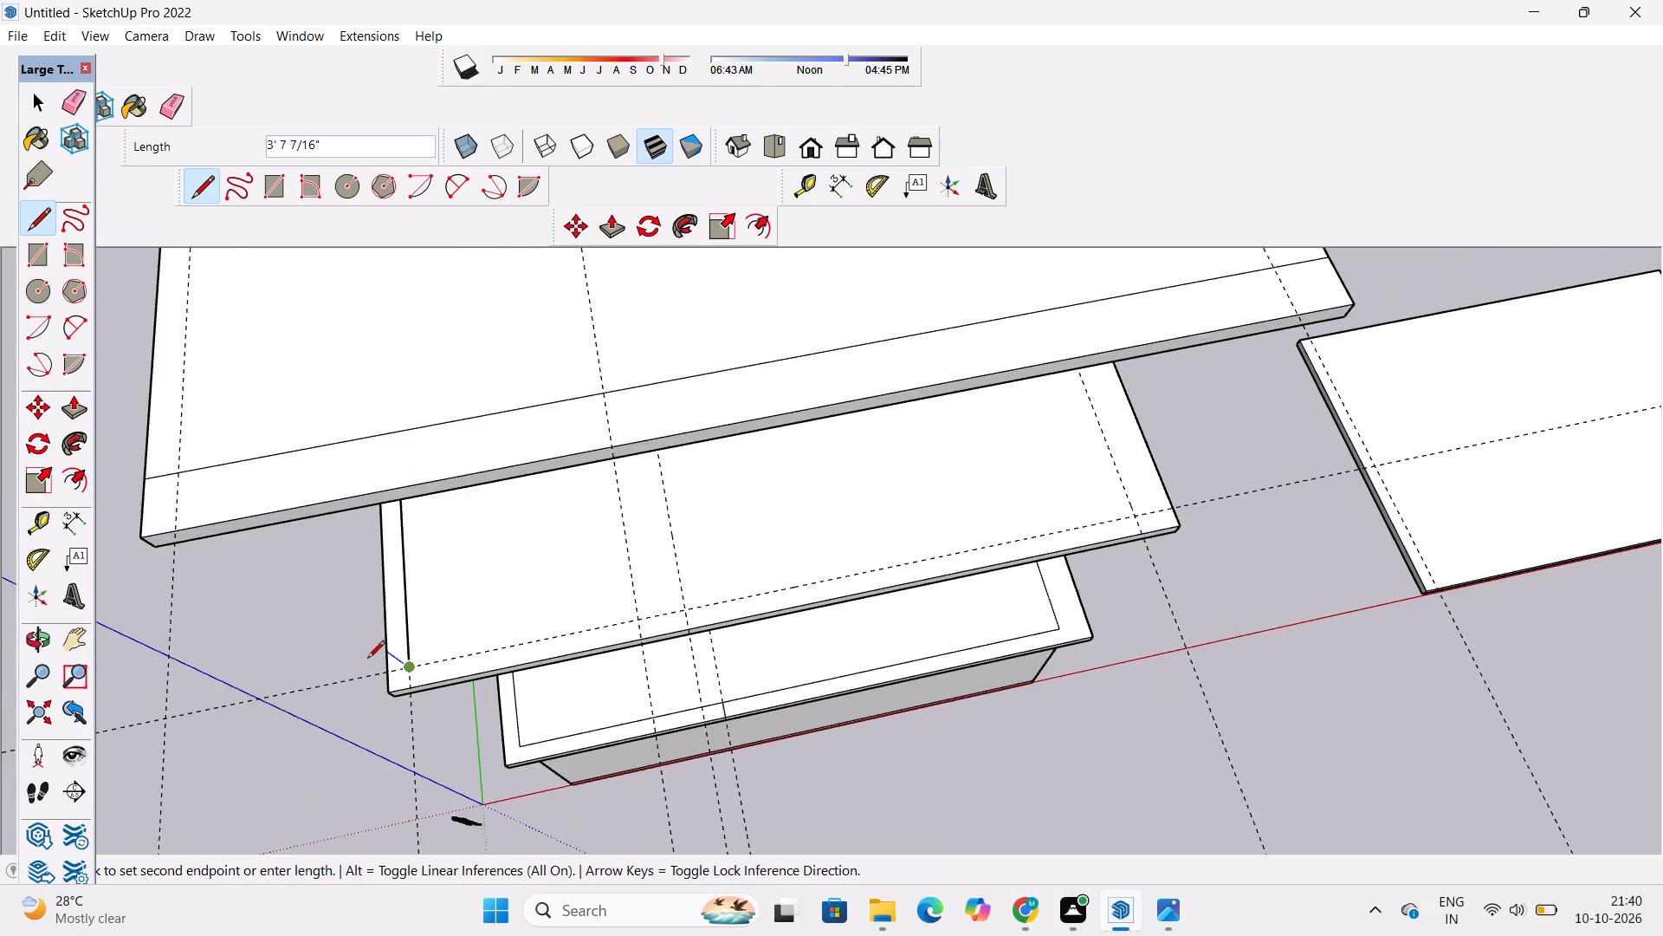
scroll(367, 660, down, 6)
scroll(557, 661, up, 6)
scroll(794, 553, down, 4)
scroll(967, 515, up, 3)
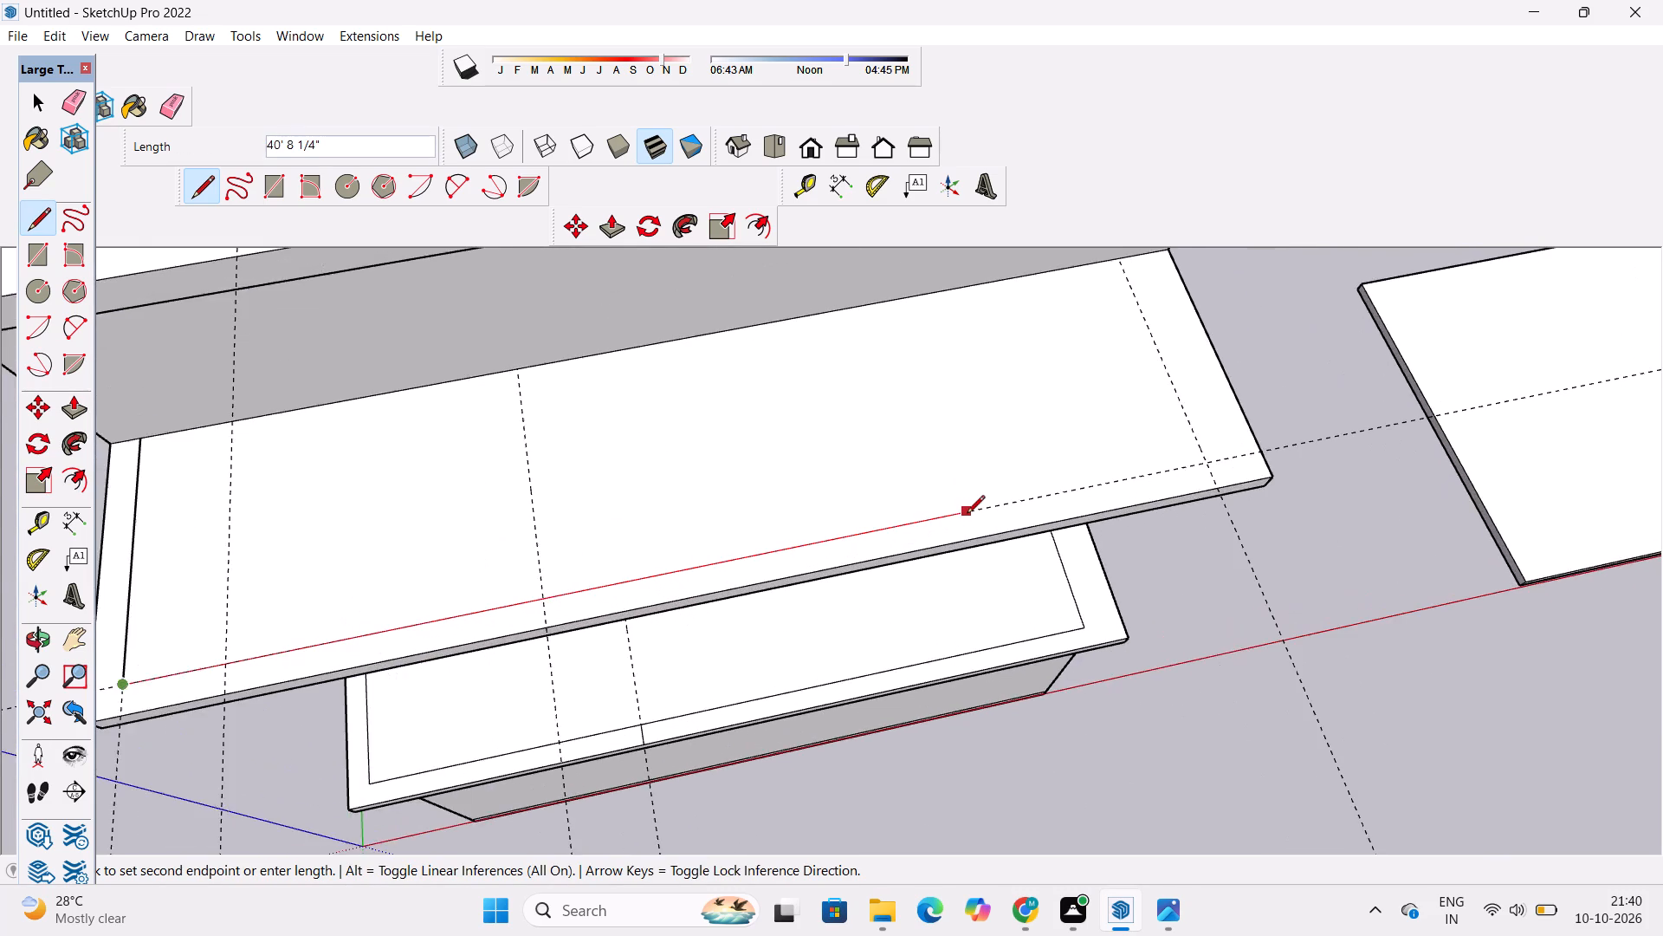
scroll(967, 515, down, 1)
scroll(967, 516, up, 5)
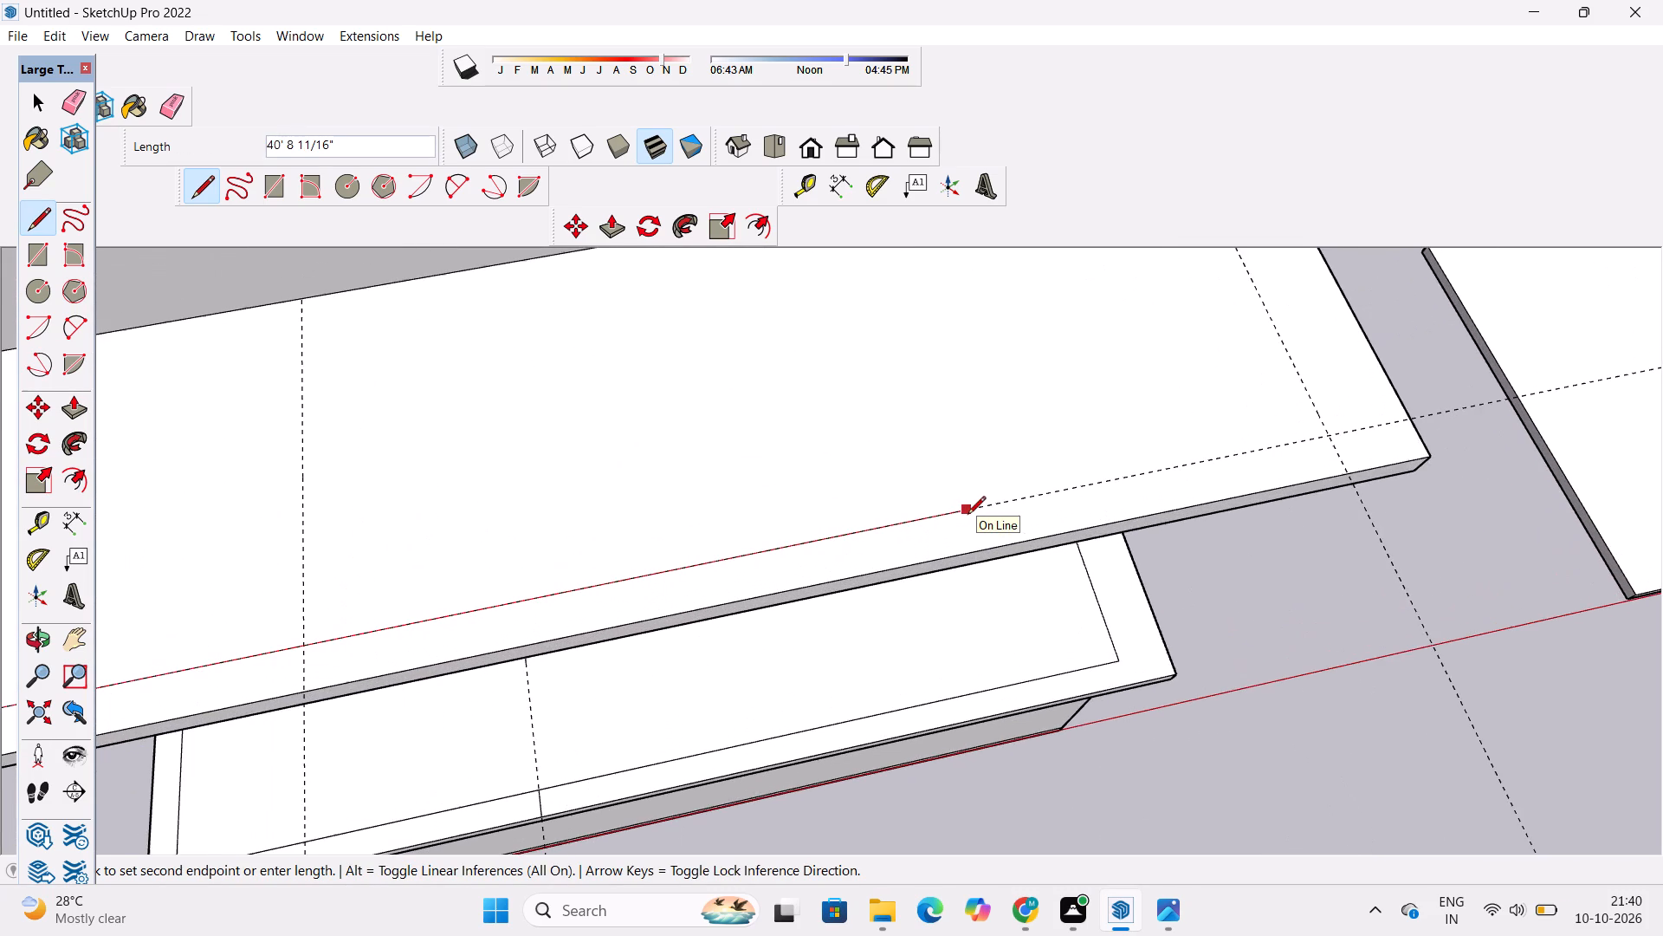
scroll(967, 516, down, 5)
scroll(967, 516, up, 4)
scroll(967, 516, down, 3)
scroll(967, 516, up, 1)
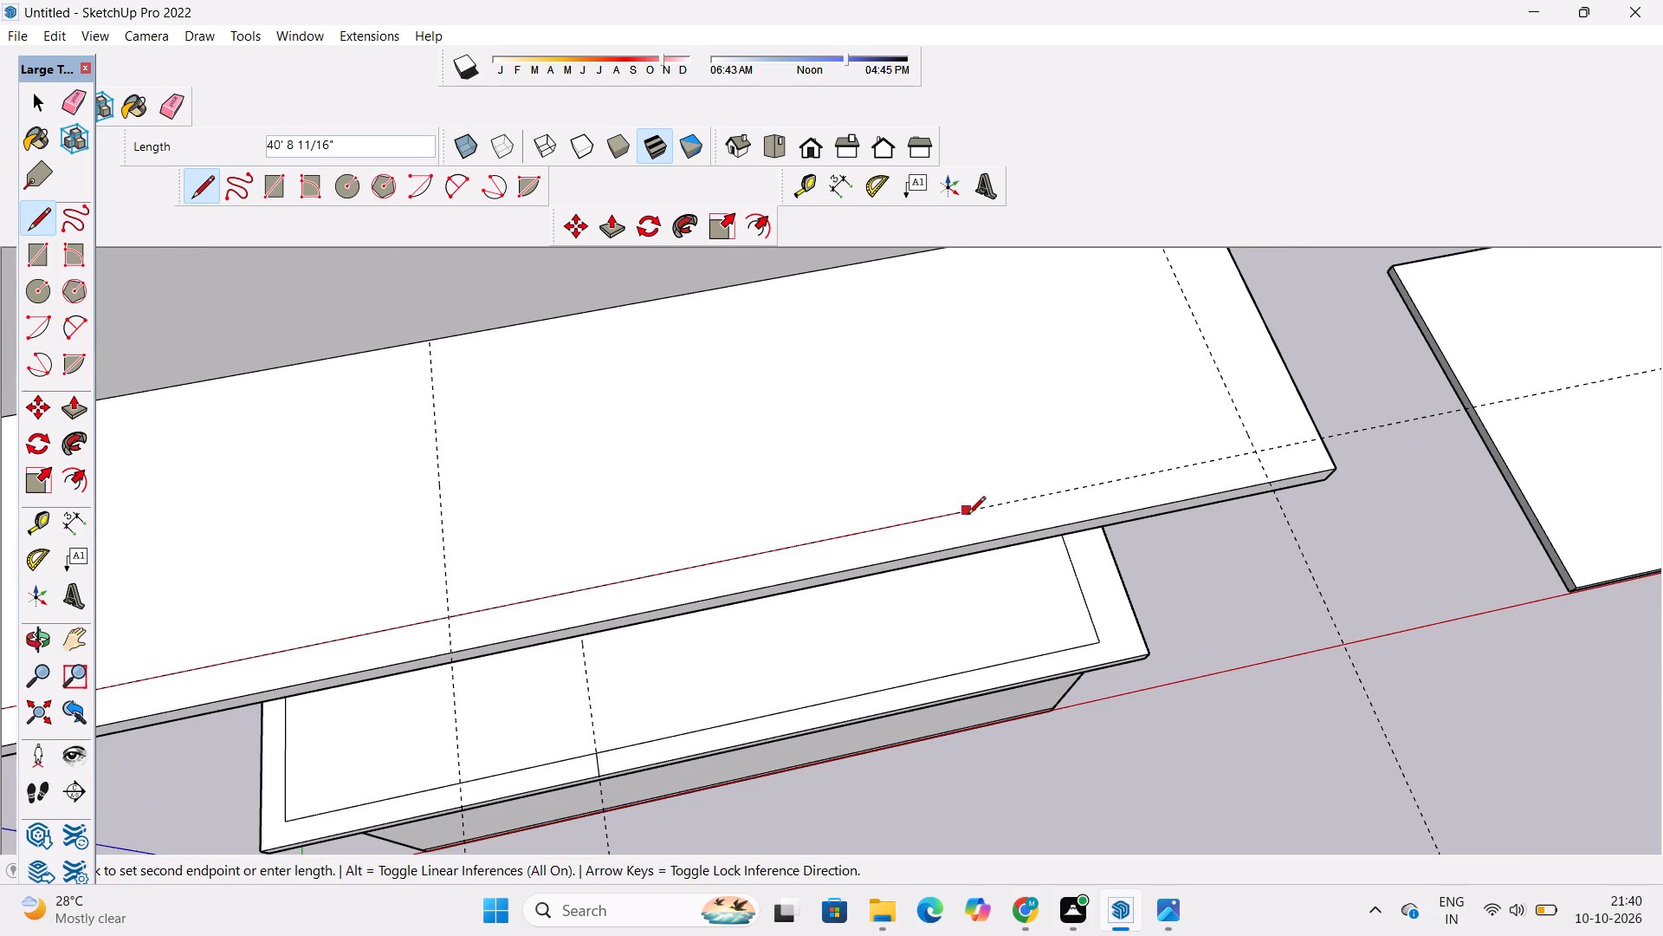
scroll(967, 516, up, 2)
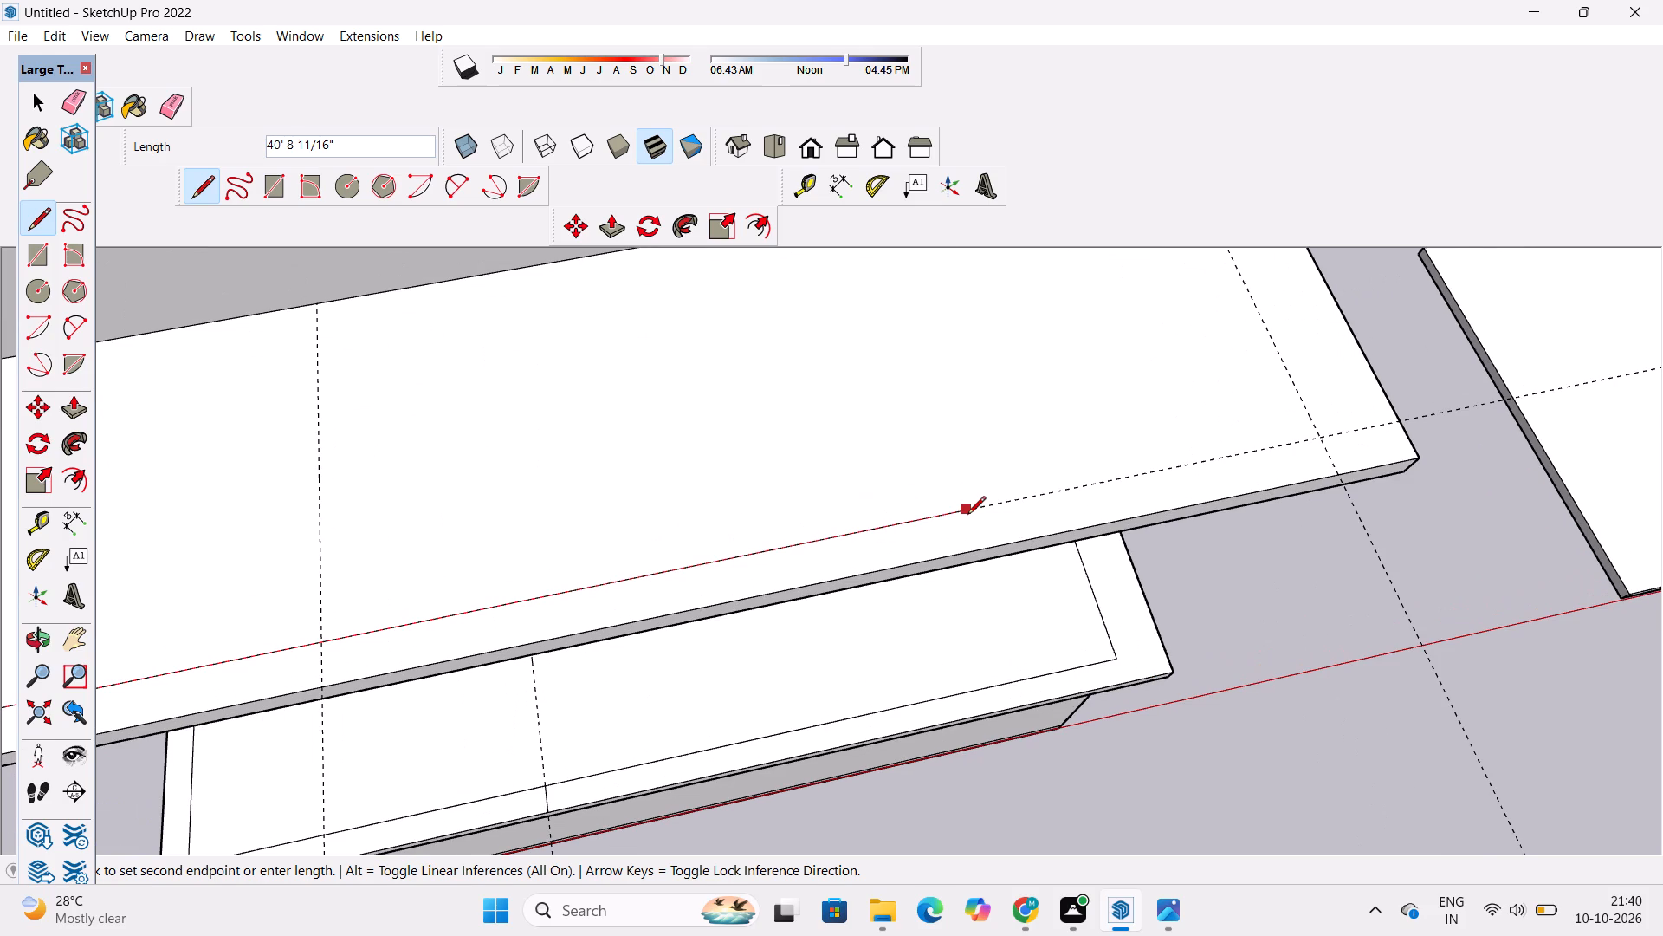
scroll(967, 516, down, 2)
scroll(967, 516, up, 2)
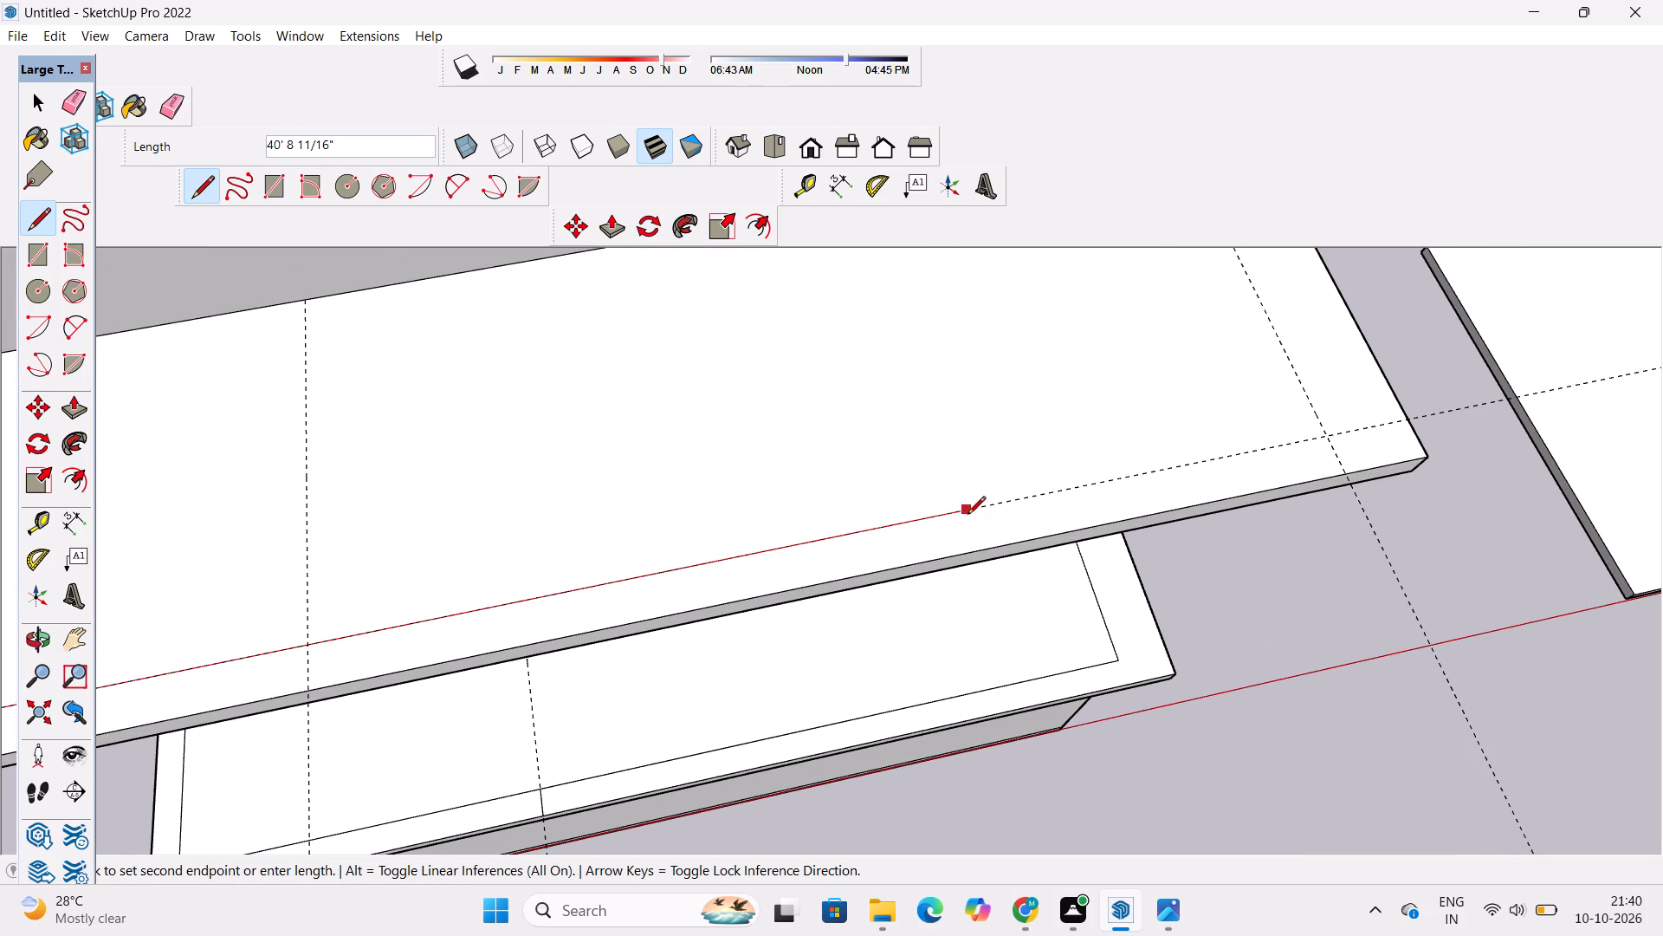
scroll(967, 516, down, 1)
scroll(967, 516, up, 2)
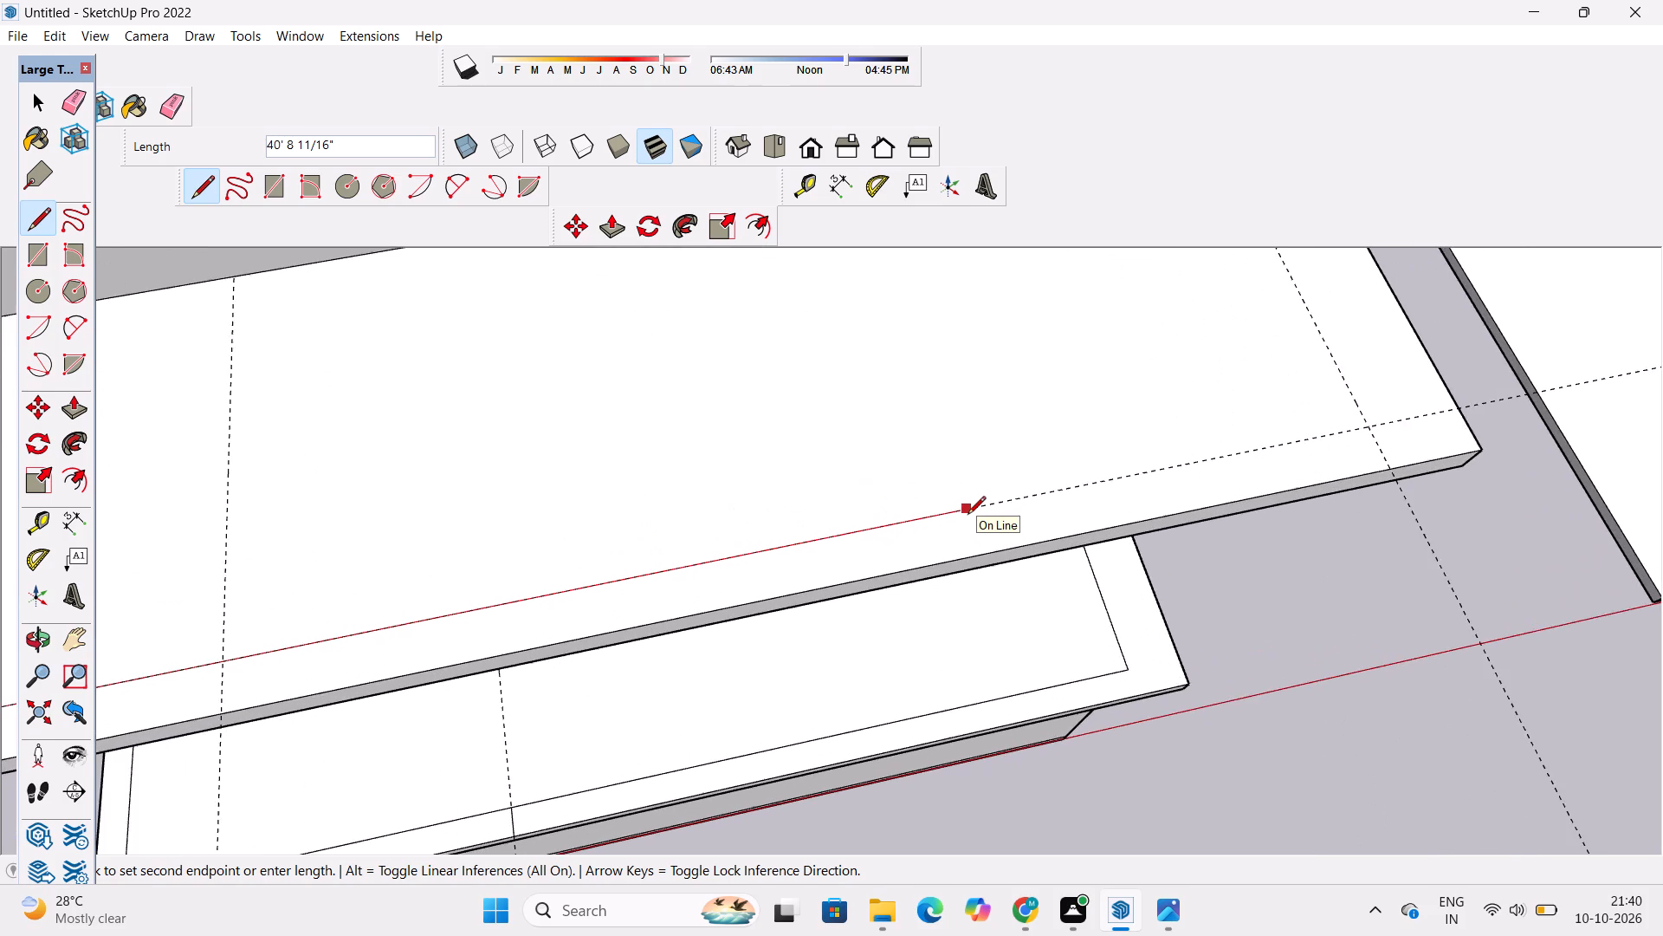
scroll(967, 516, down, 4)
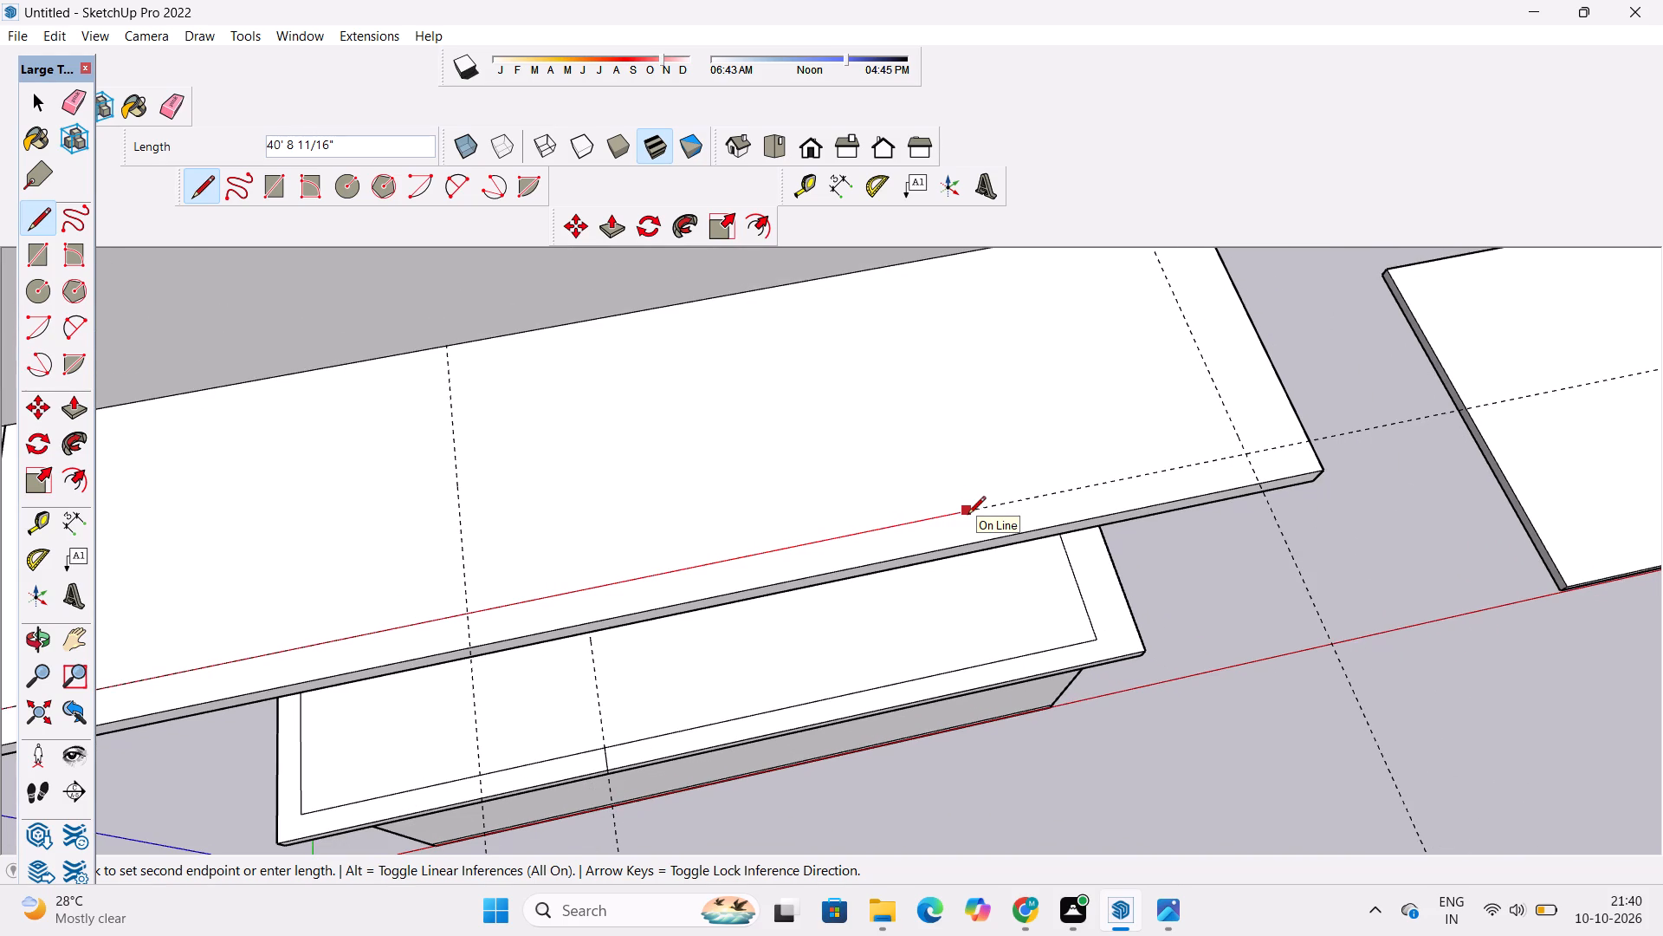
scroll(967, 516, up, 3)
scroll(967, 516, down, 1)
scroll(967, 516, up, 1)
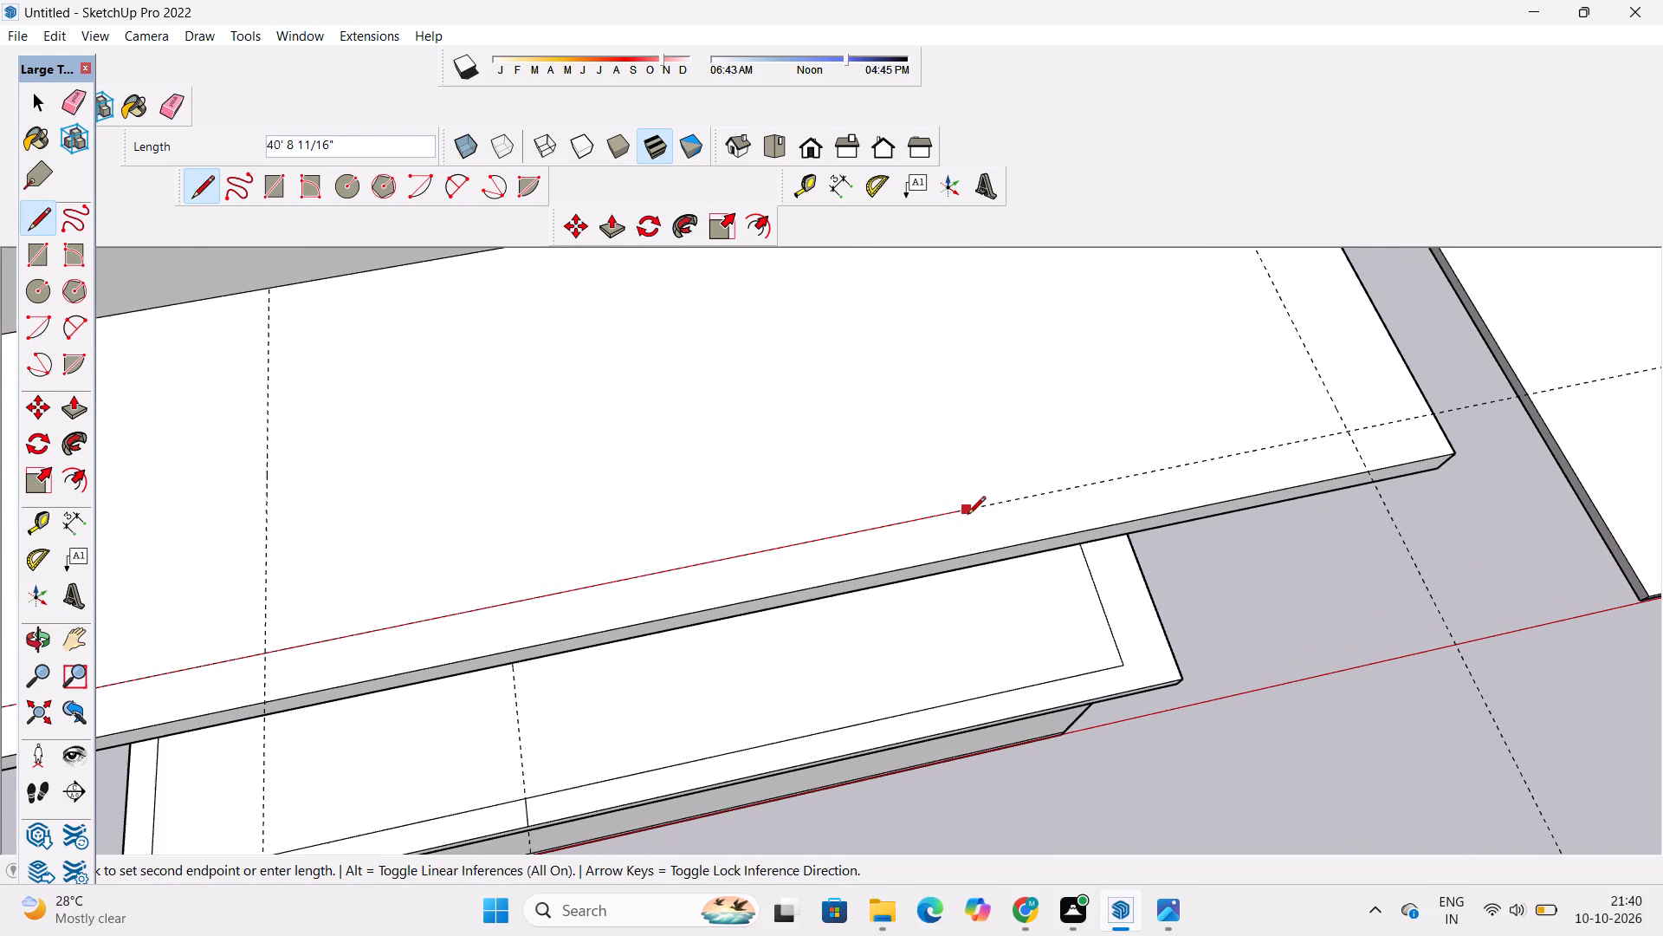
scroll(967, 516, down, 2)
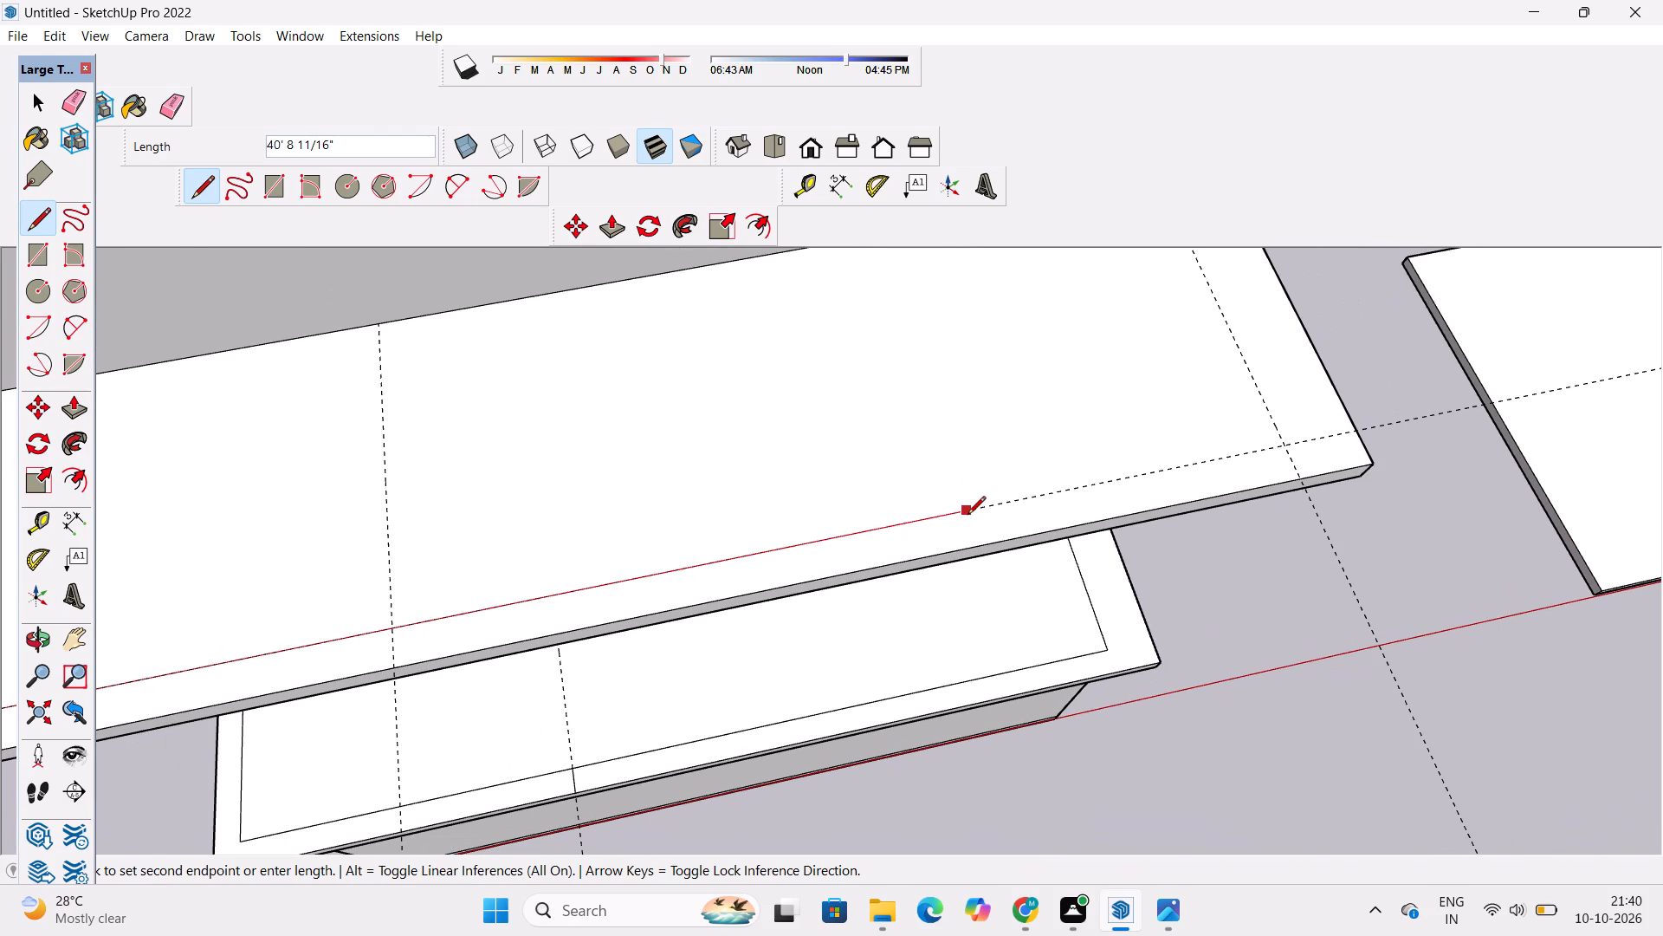
scroll(967, 516, down, 7)
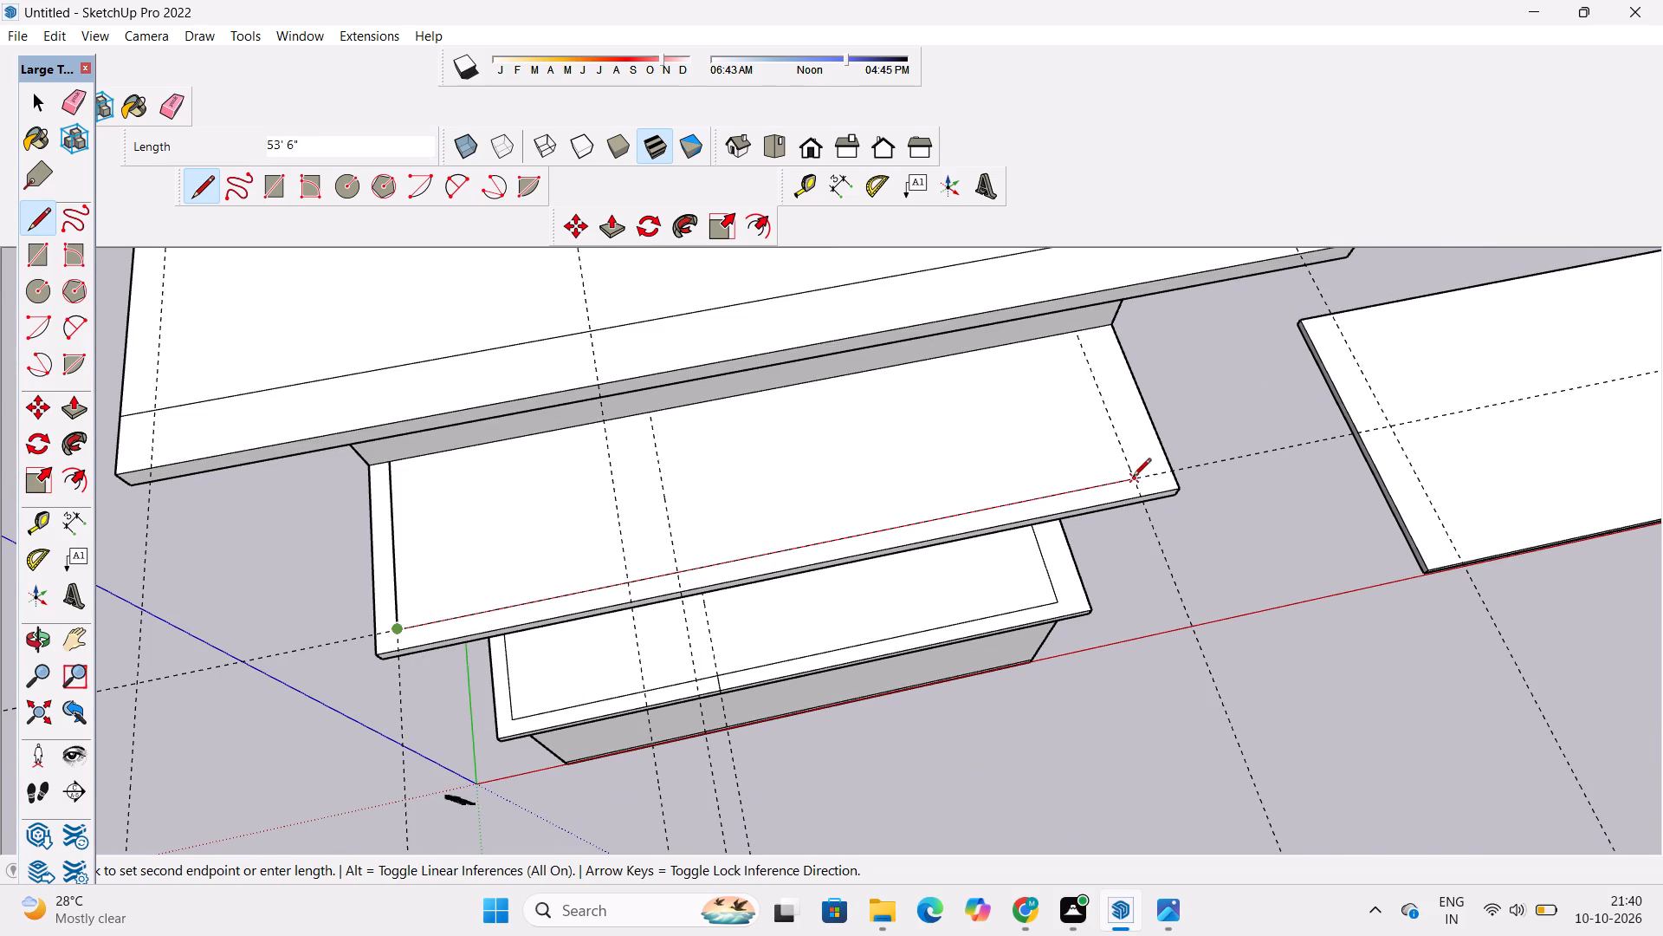
click(1133, 478)
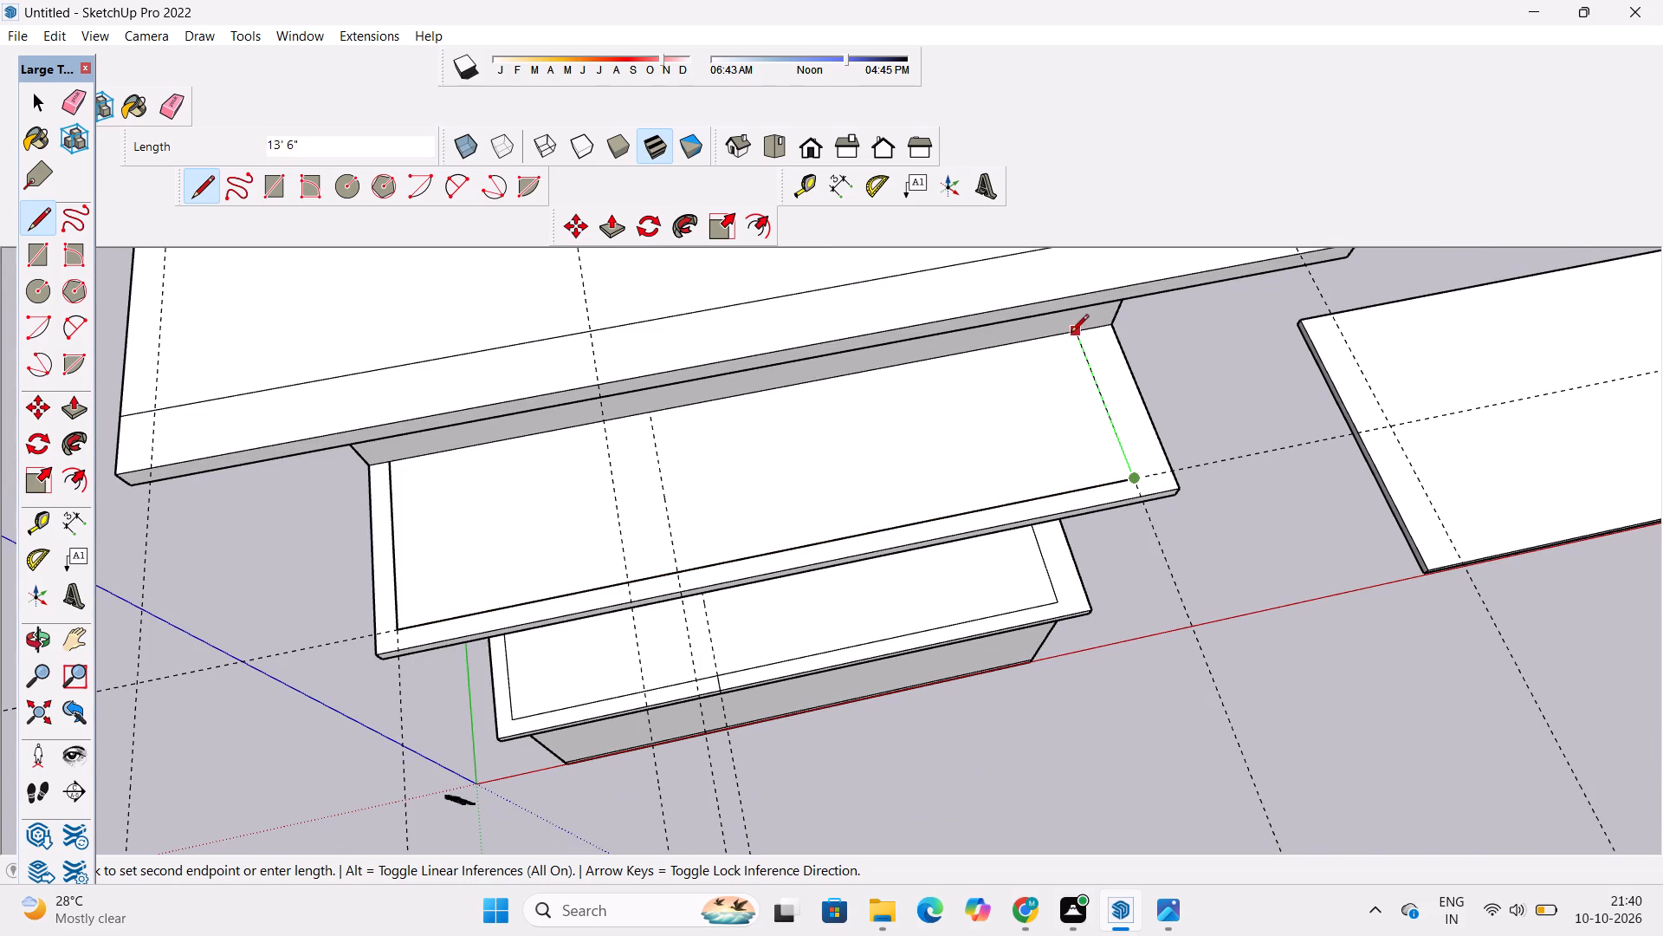
click(1077, 335)
key(space)
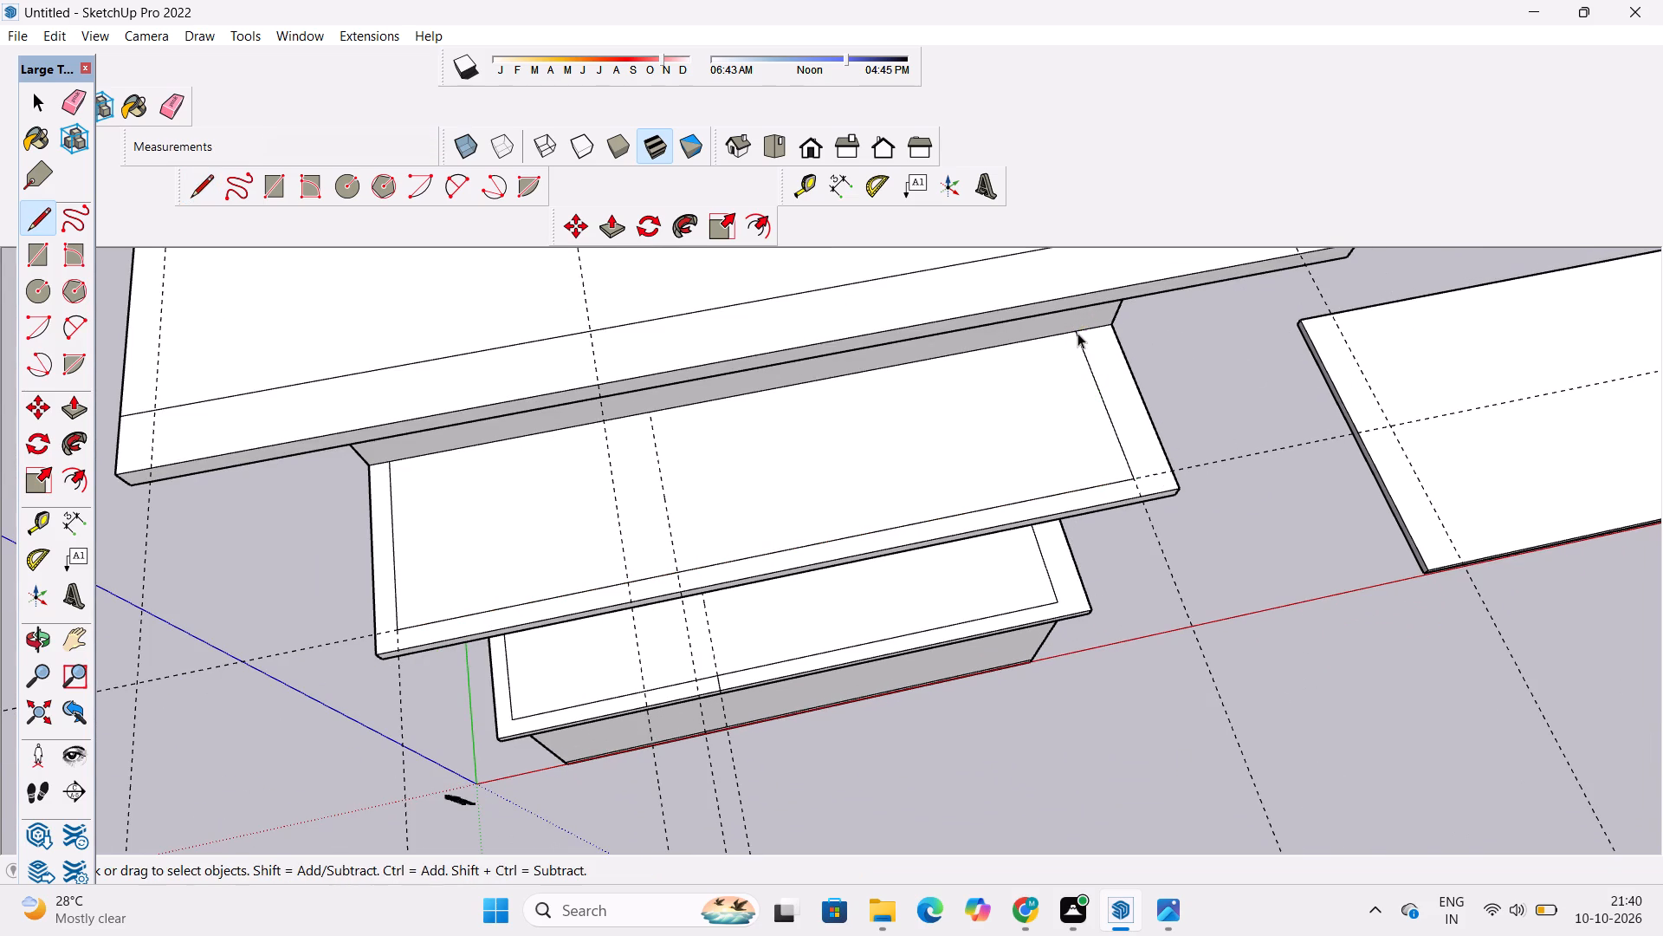
Examine the inset outlines and crossing guides on the lowest and middle slabs from the side wall and from above the front.
text(o)
scroll(1077, 356, down, 6)
drag(635, 548, 992, 311)
drag(827, 466, 822, 479)
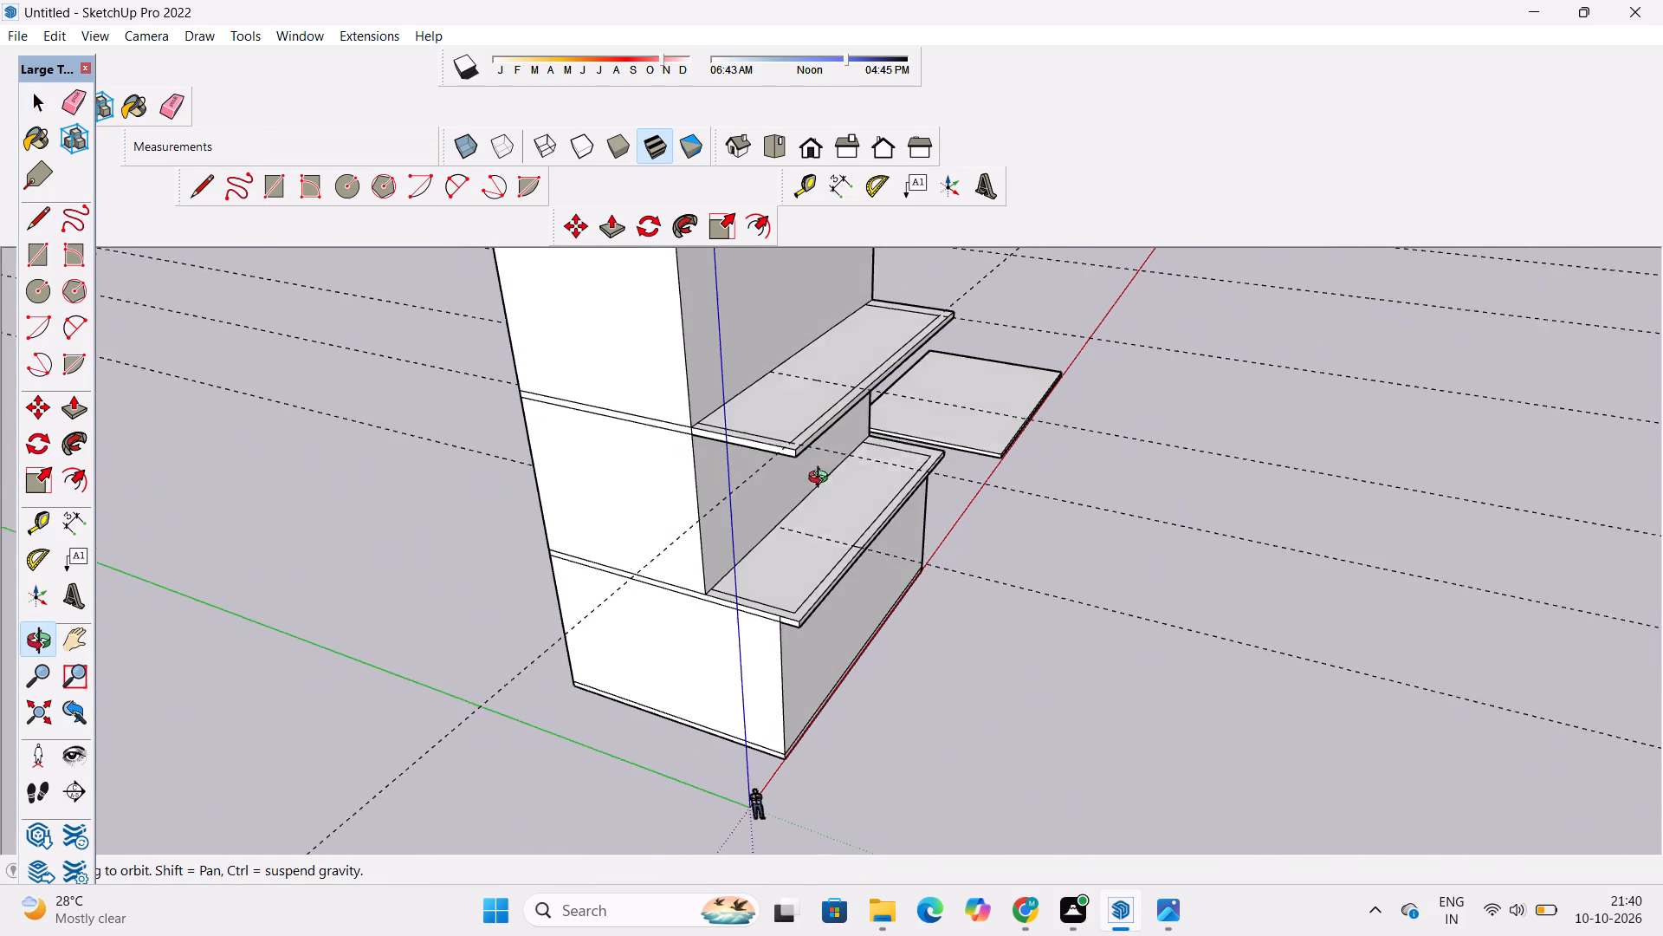
drag(822, 479, 601, 623)
drag(598, 622, 598, 581)
scroll(598, 575, up, 3)
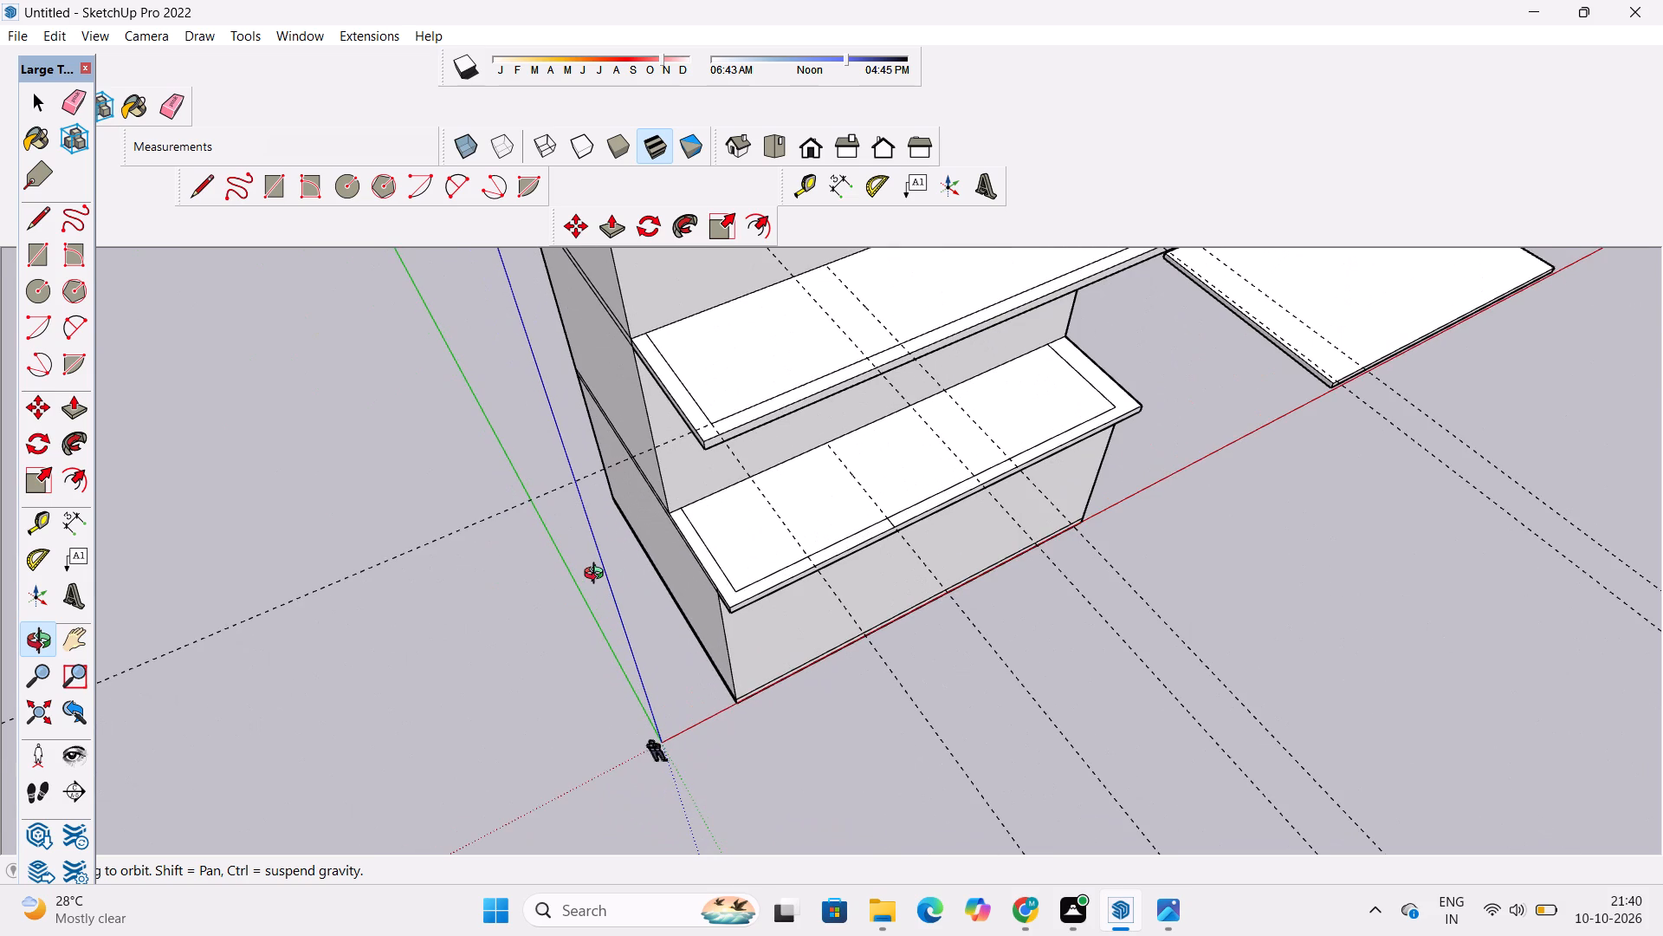
scroll(598, 575, down, 2)
scroll(598, 575, up, 3)
scroll(598, 575, down, 1)
scroll(598, 575, up, 1)
scroll(598, 575, down, 2)
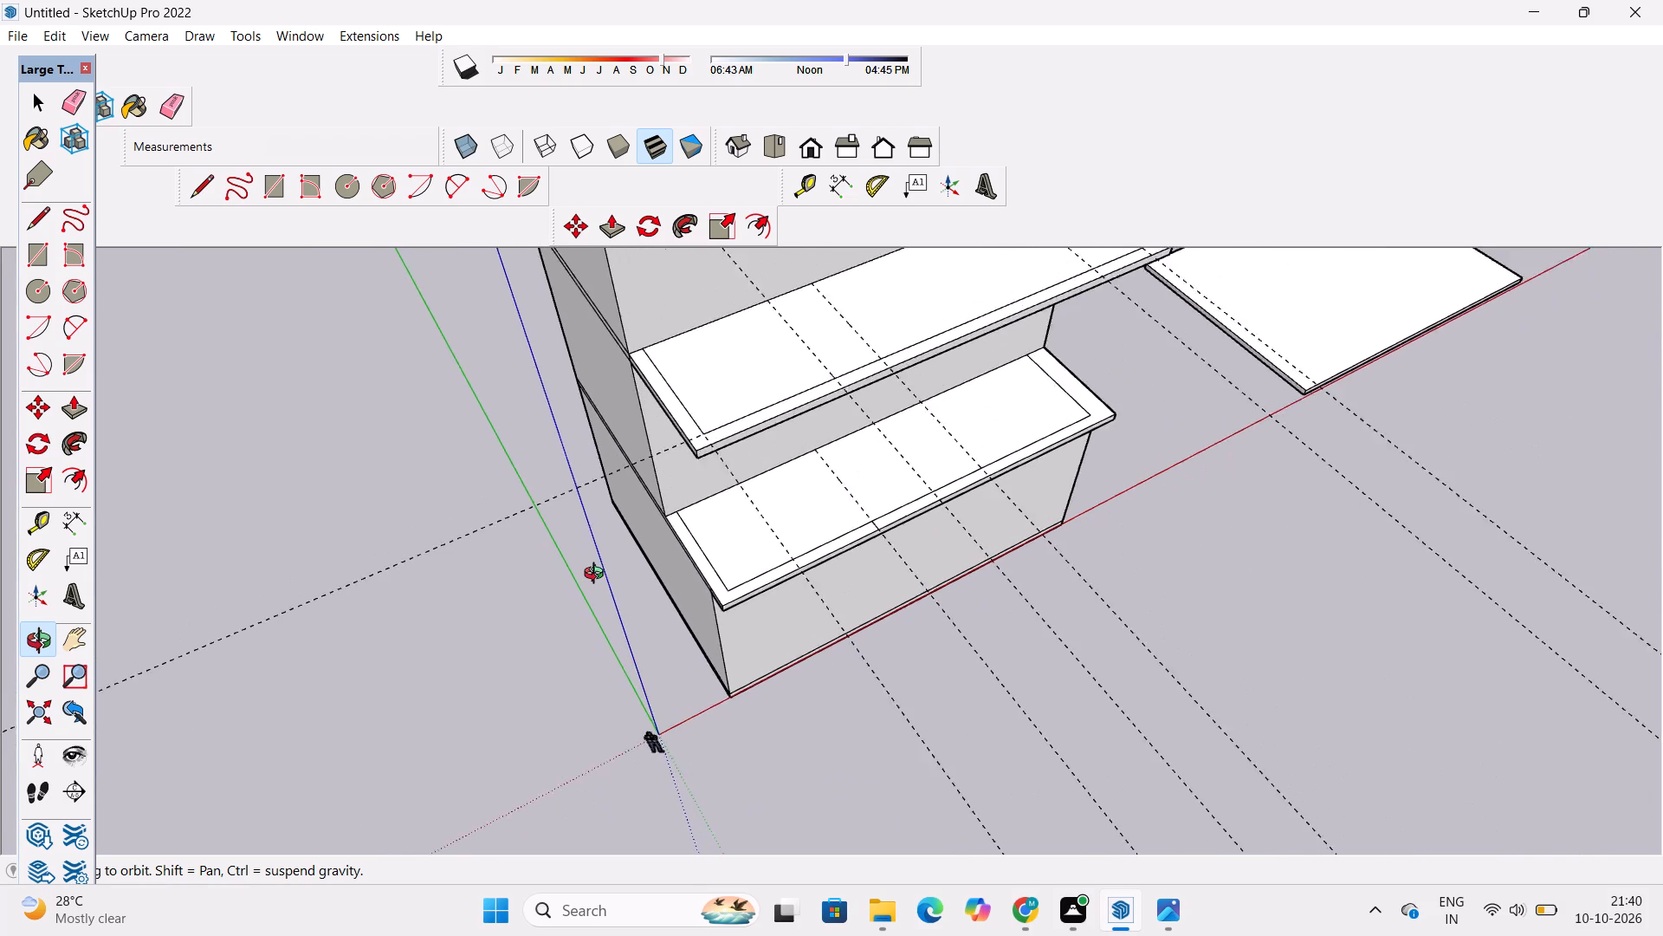
scroll(598, 575, down, 1)
scroll(598, 575, up, 1)
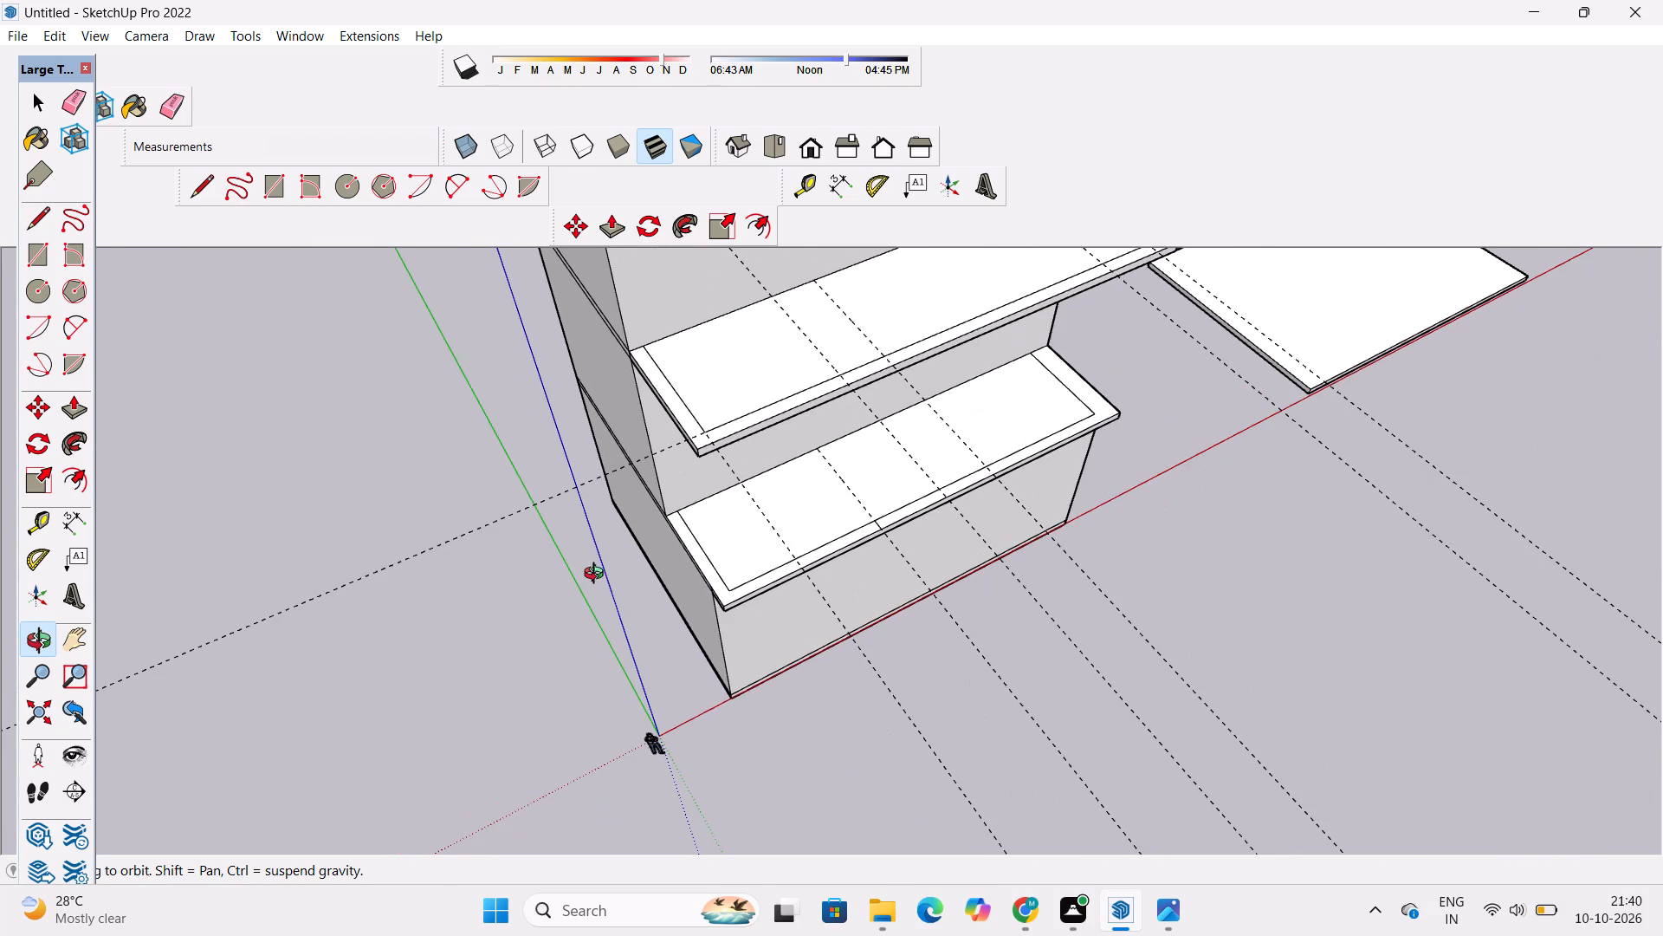
scroll(598, 575, down, 3)
scroll(598, 575, up, 5)
scroll(598, 575, down, 5)
scroll(598, 575, up, 4)
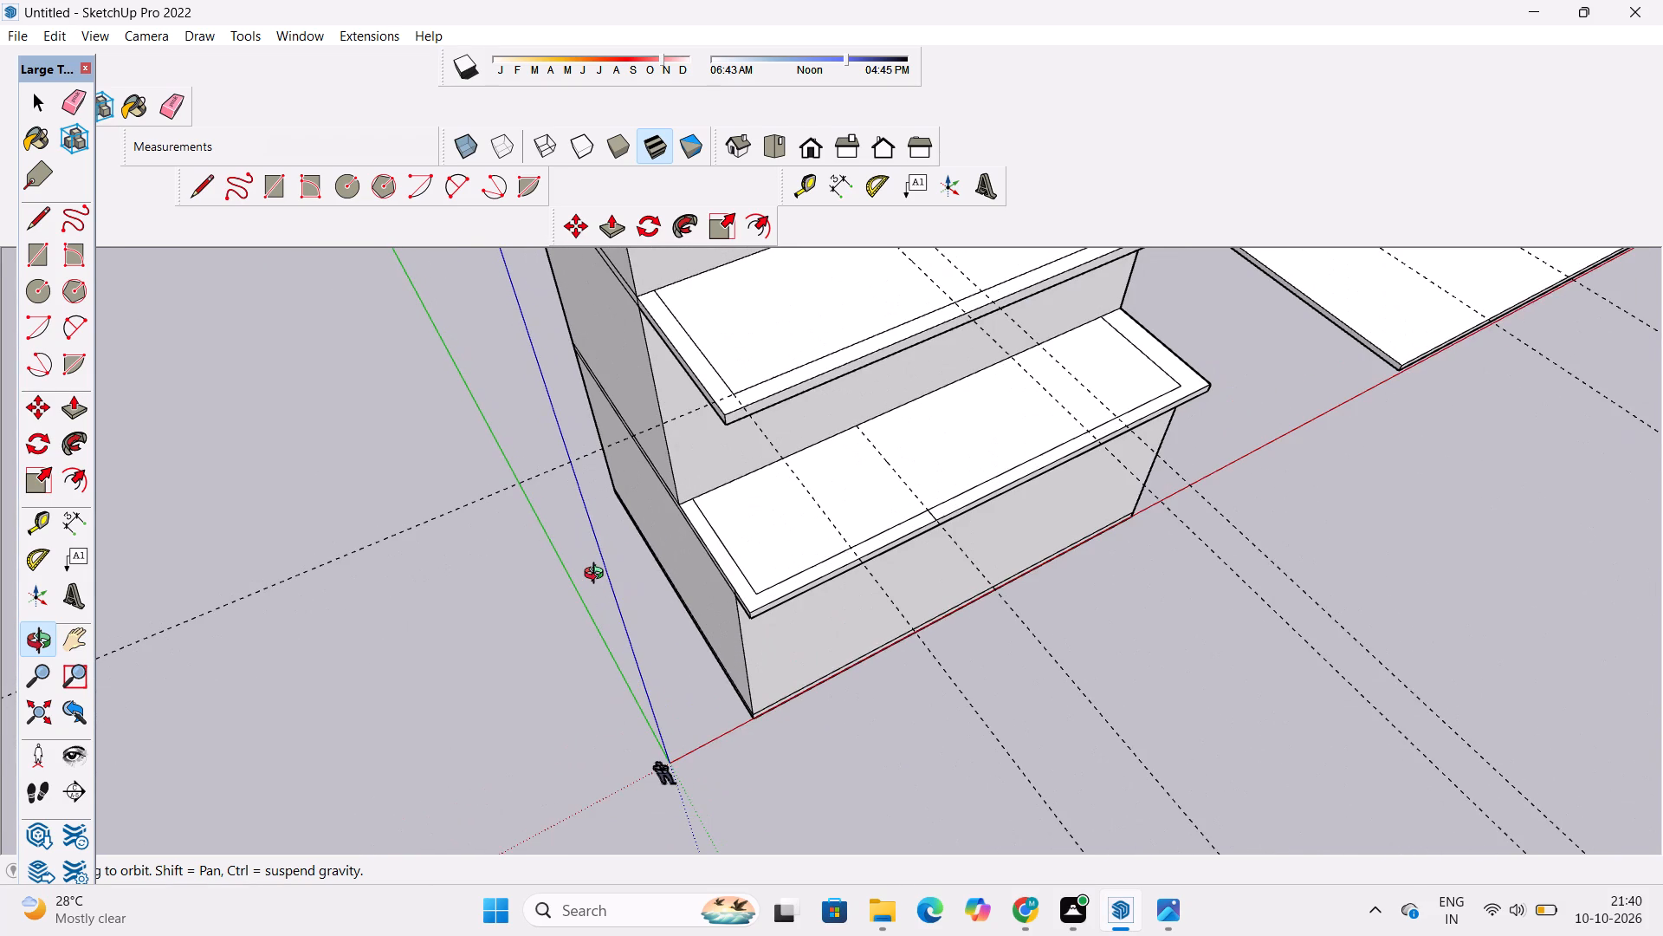
scroll(598, 575, down, 1)
scroll(598, 575, up, 2)
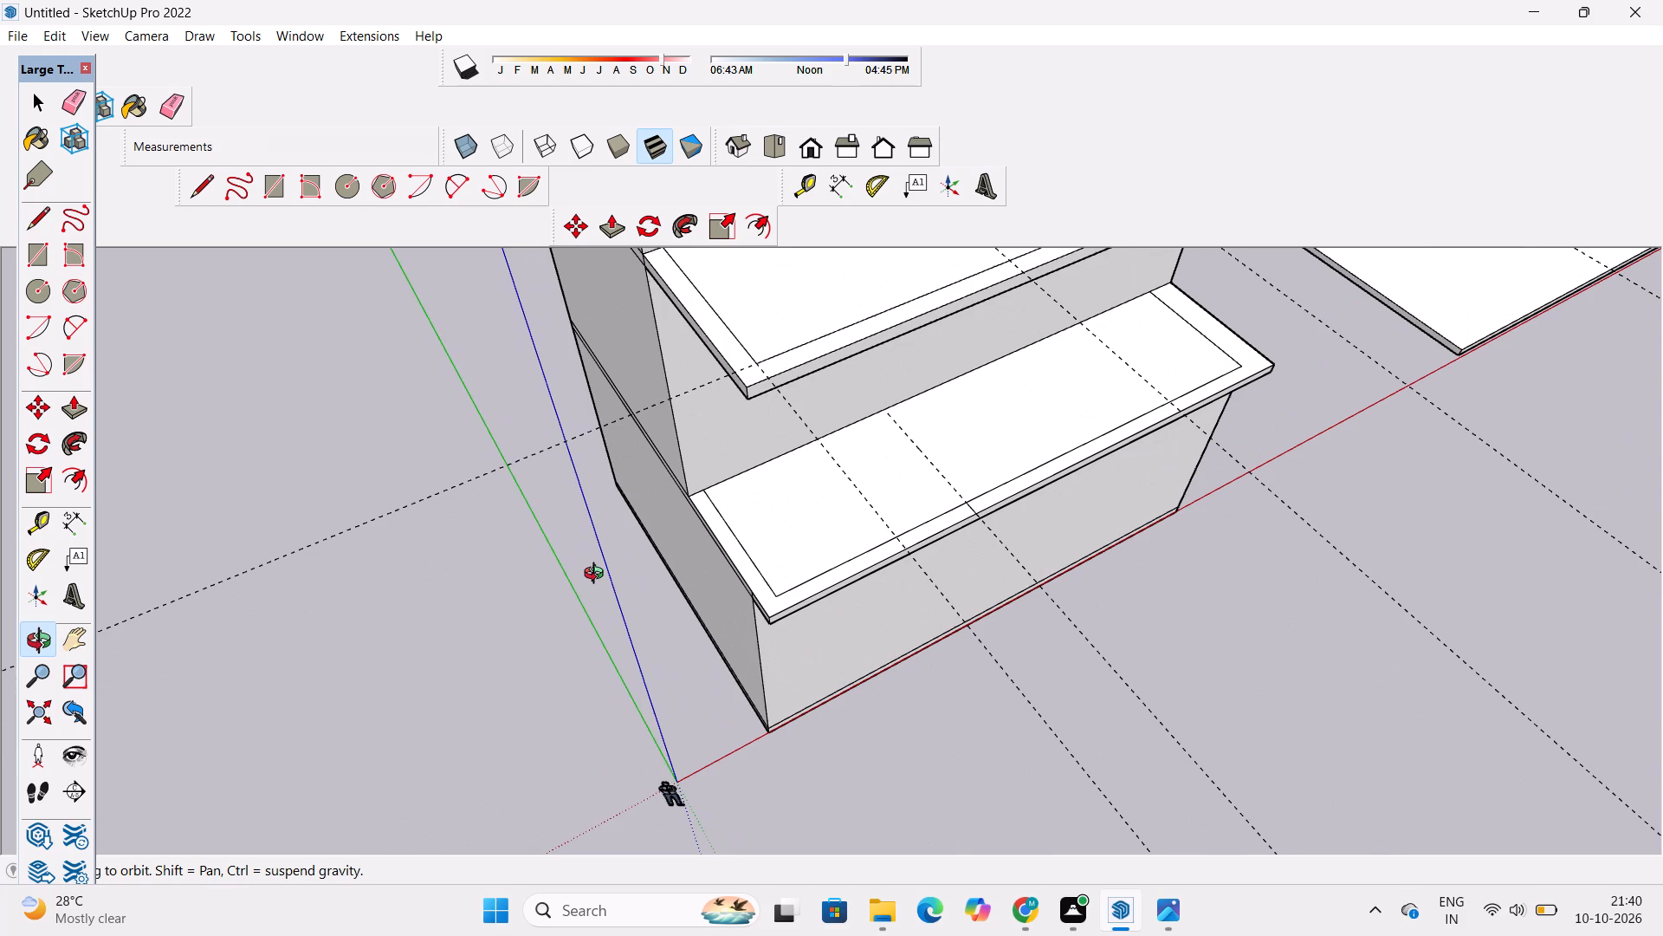
scroll(598, 575, down, 3)
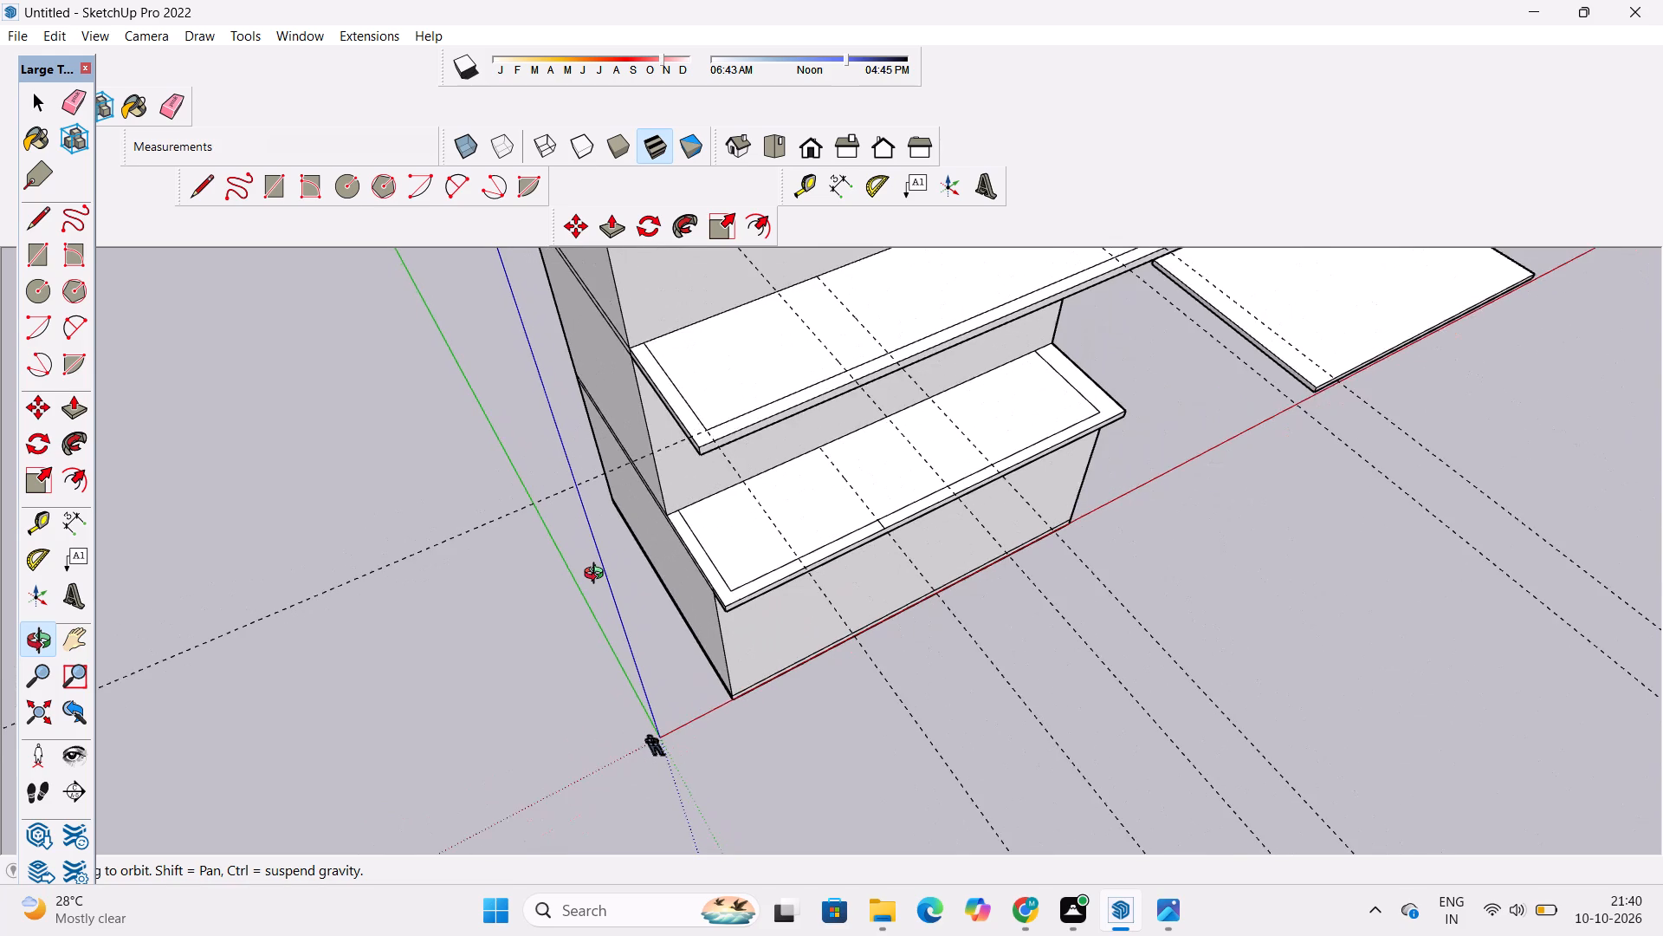
scroll(598, 575, up, 2)
scroll(598, 575, down, 3)
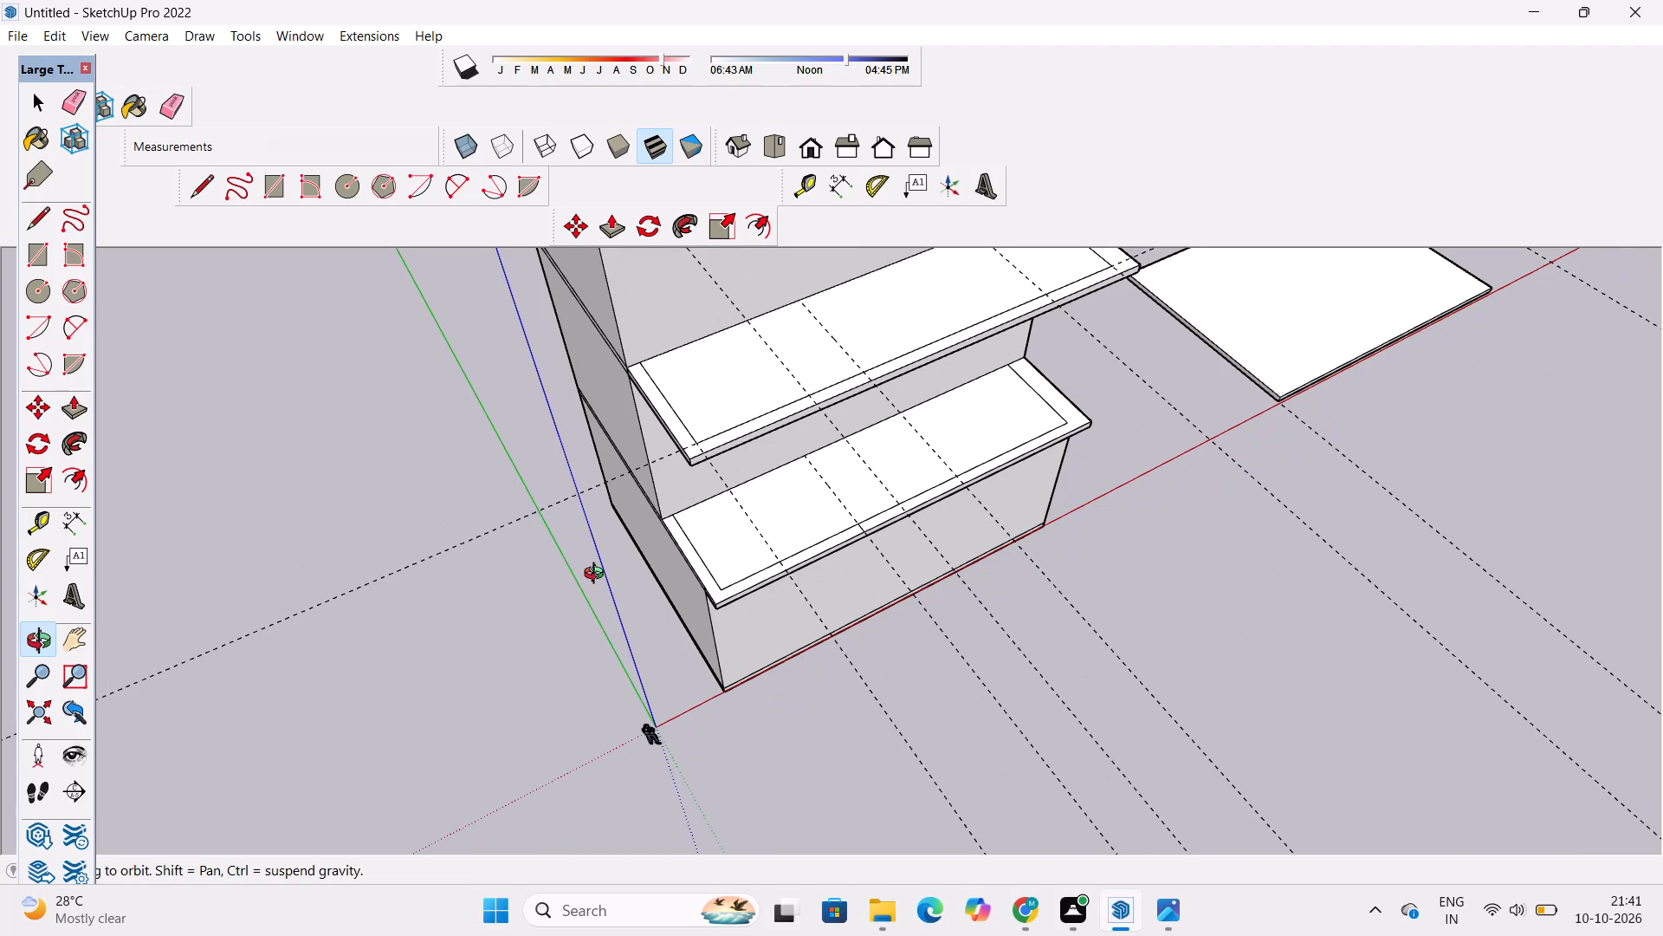
scroll(598, 575, up, 3)
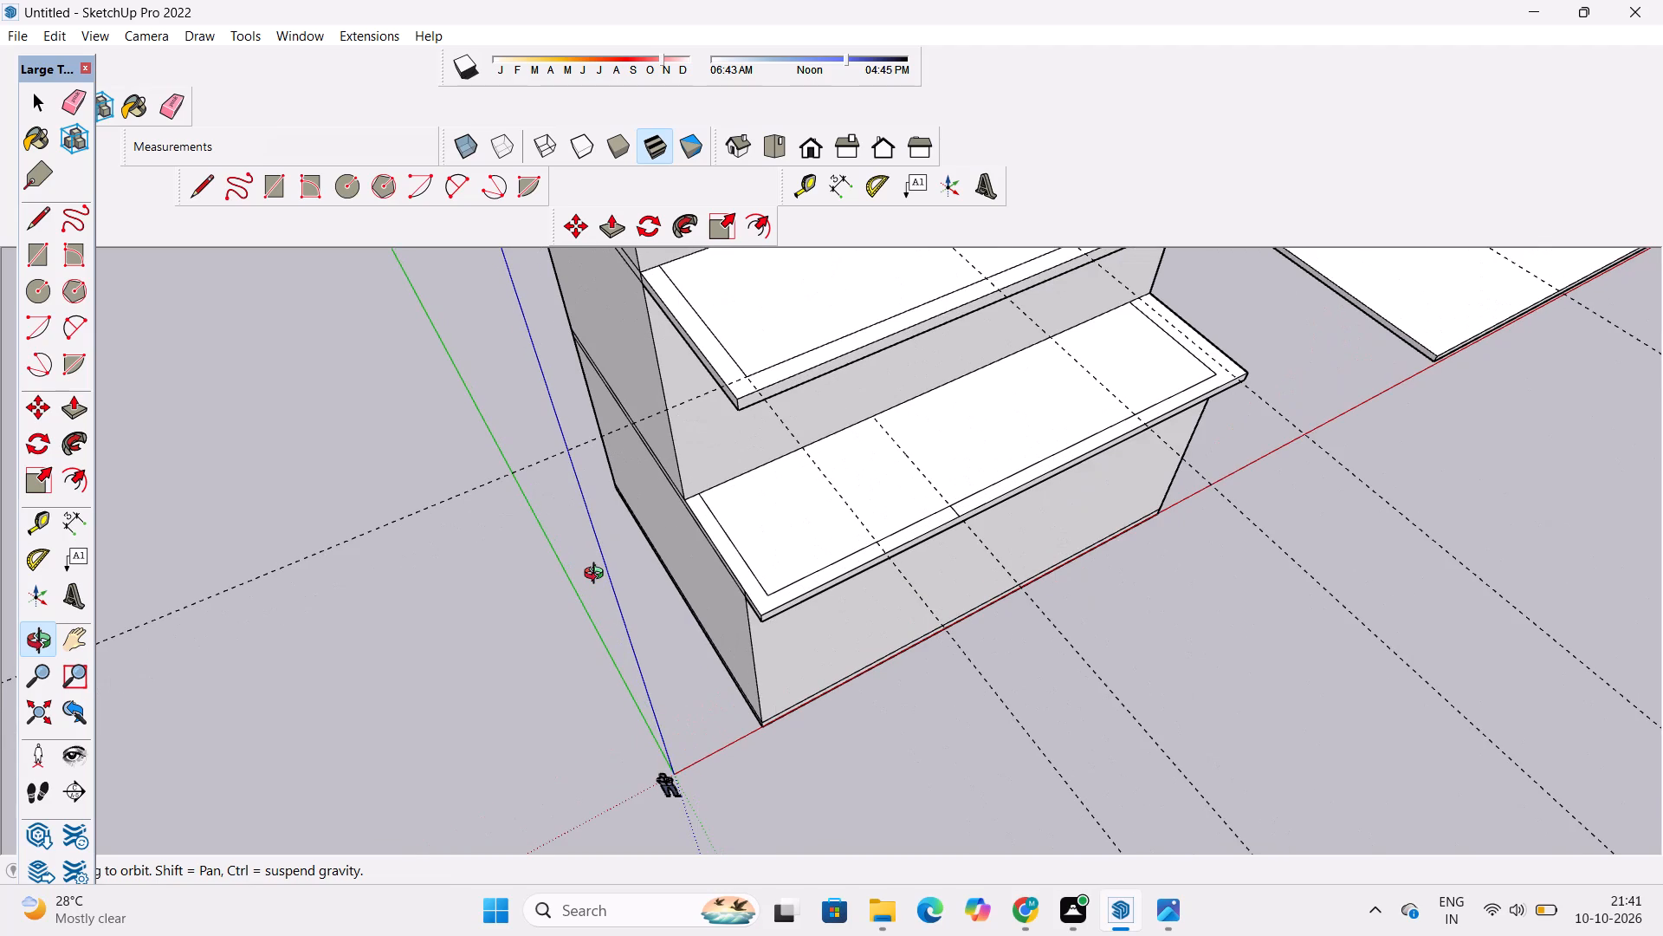
scroll(598, 575, down, 2)
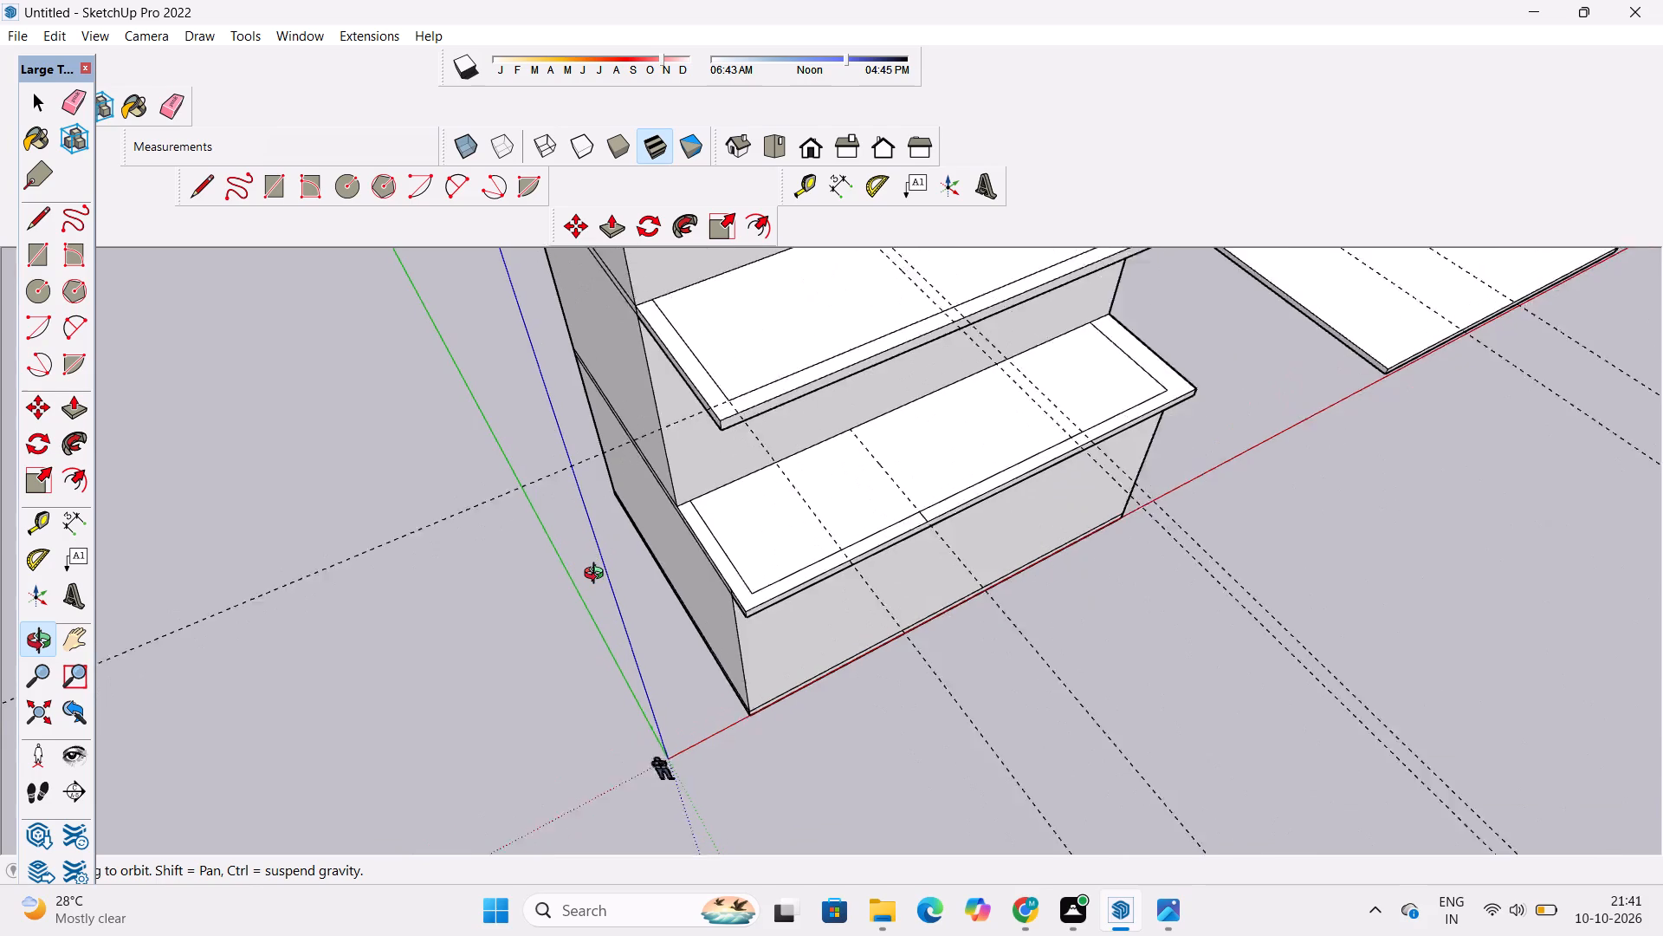
scroll(598, 575, down, 1)
scroll(598, 575, up, 4)
scroll(598, 575, down, 6)
scroll(598, 575, up, 1)
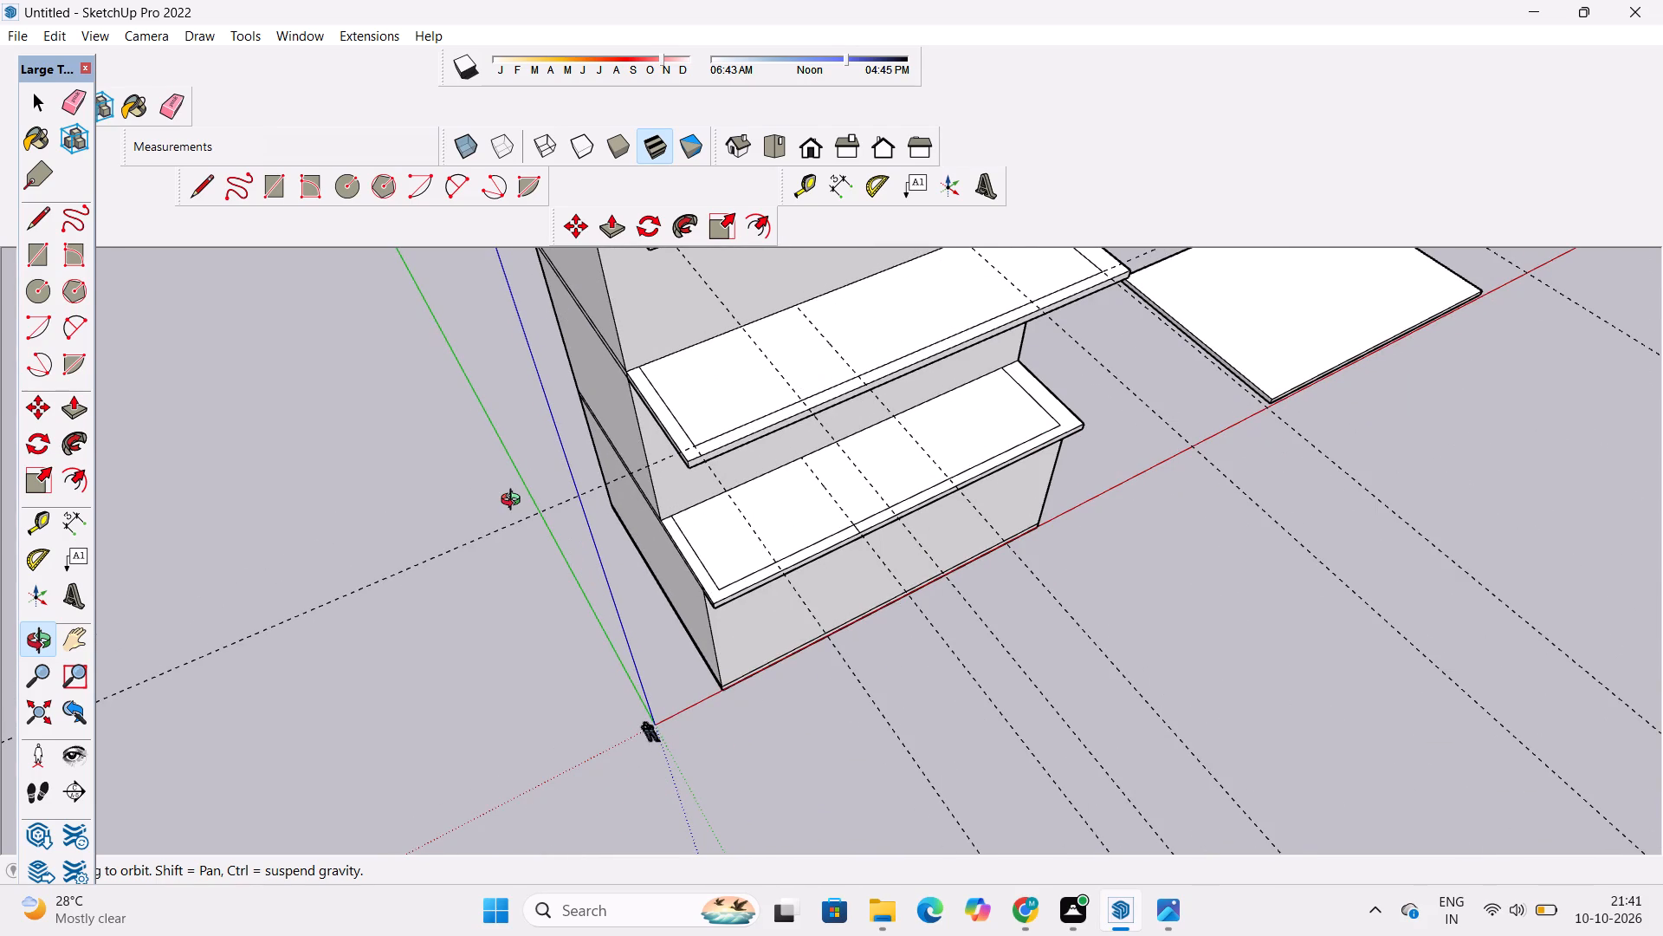
scroll(514, 501, down, 1)
scroll(514, 487, up, 1)
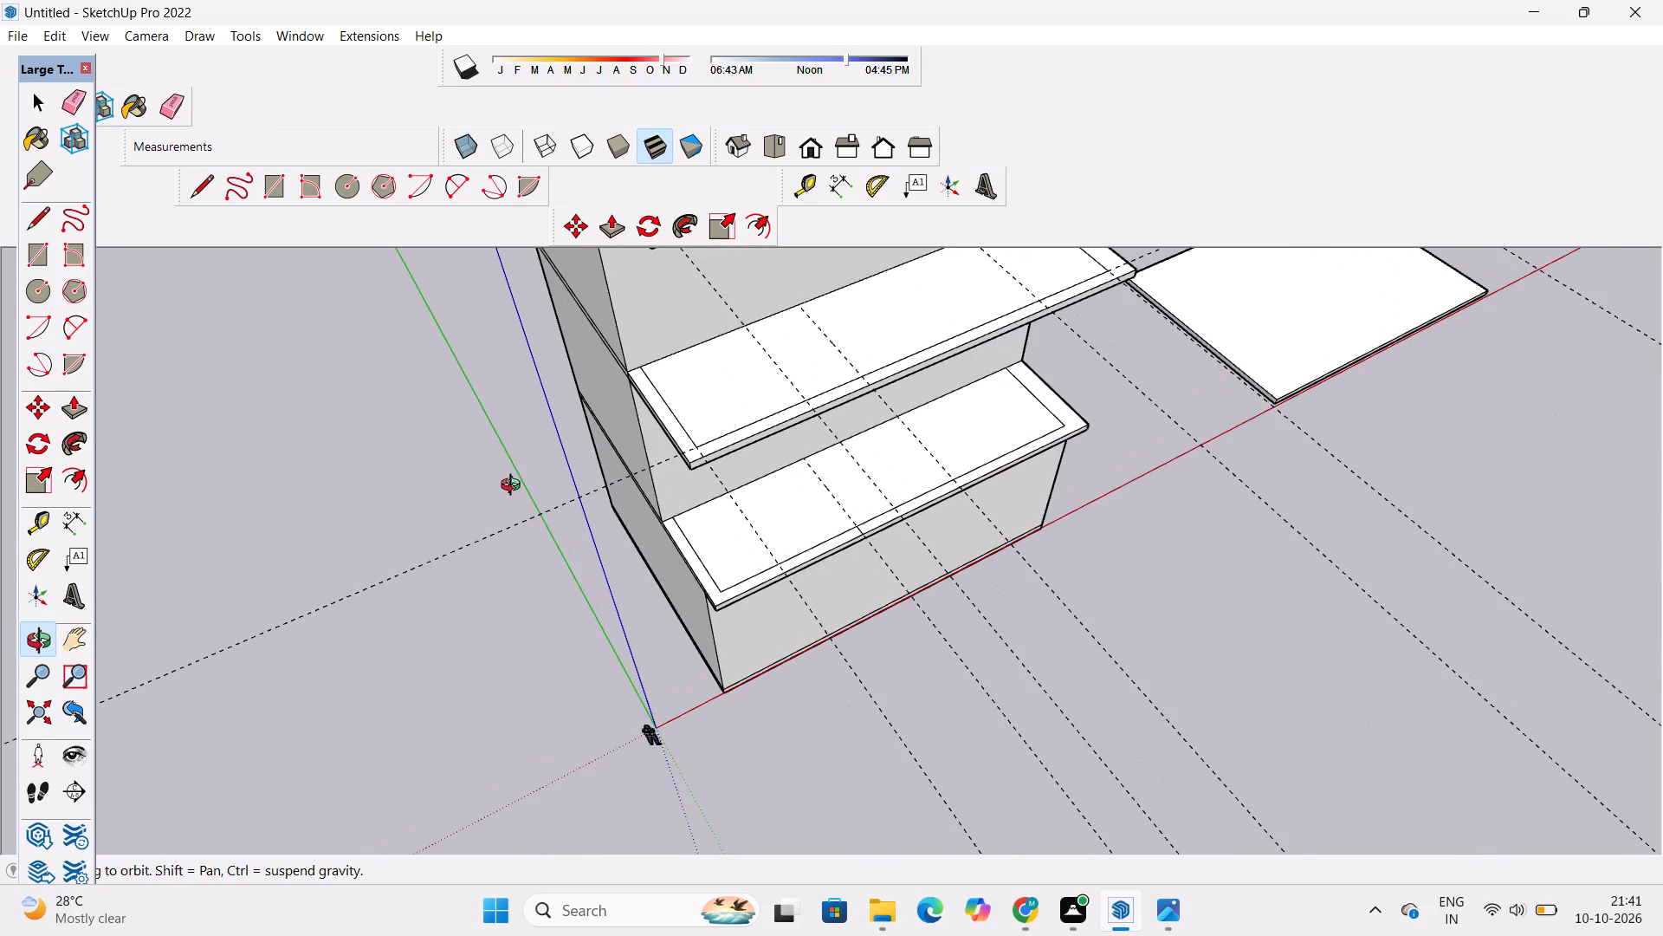
scroll(620, 501, down, 4)
scroll(644, 511, up, 3)
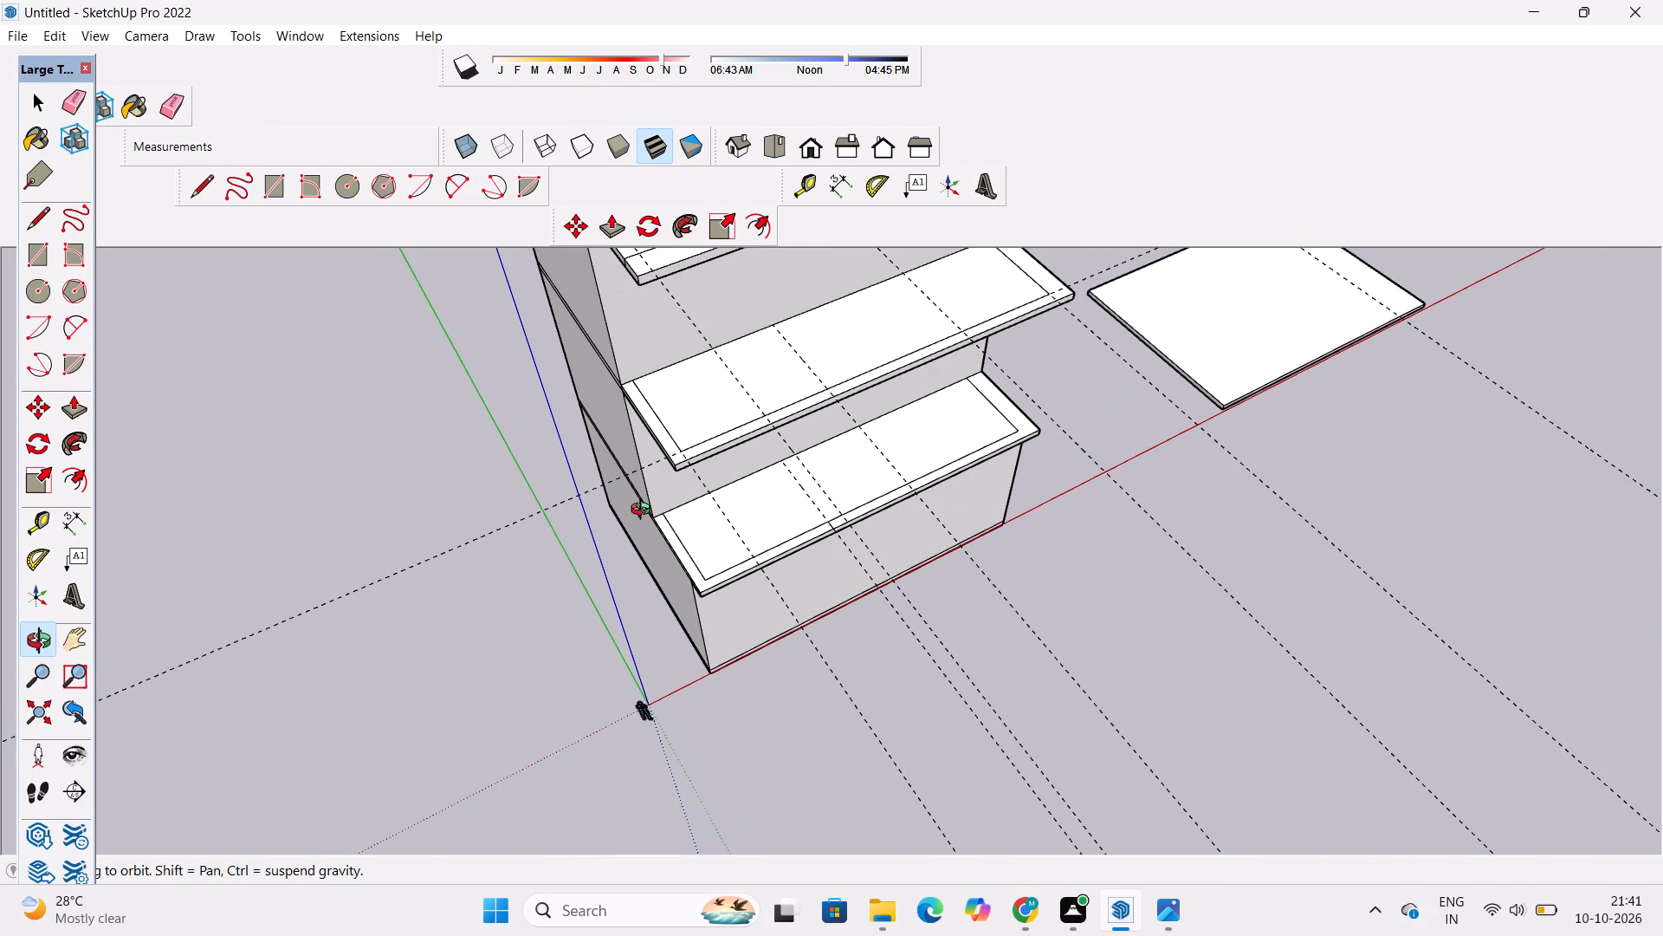
scroll(644, 511, down, 1)
scroll(745, 588, down, 2)
scroll(750, 593, up, 2)
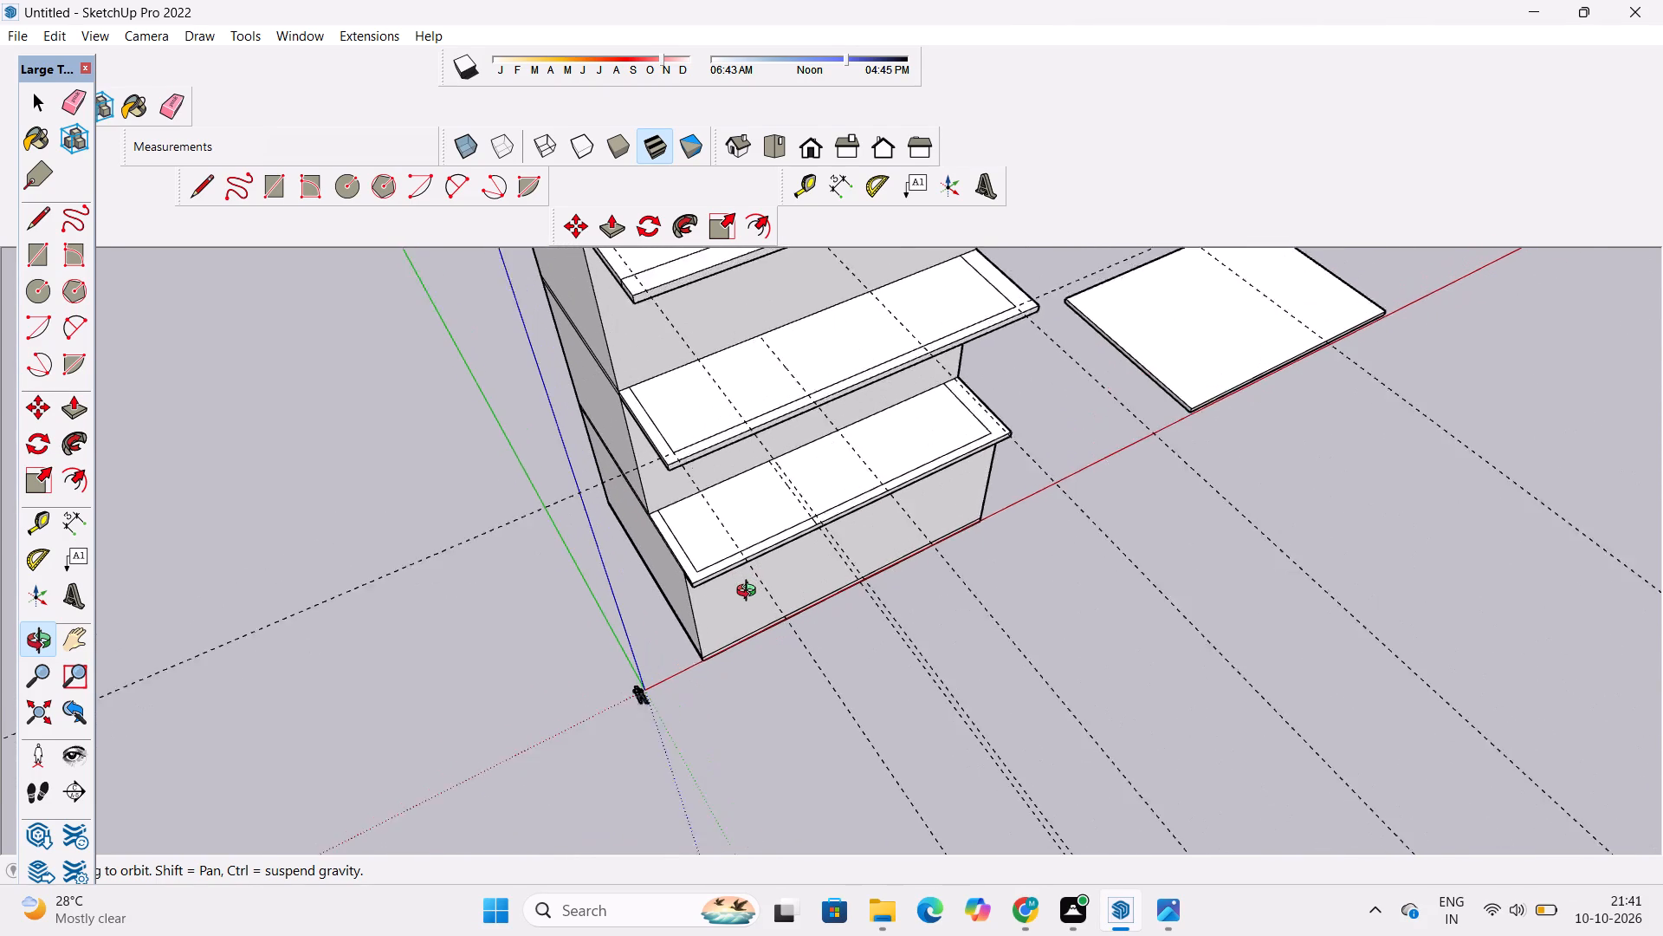
scroll(750, 593, up, 1)
scroll(750, 593, down, 1)
scroll(783, 486, down, 2)
scroll(548, 935, down, 1)
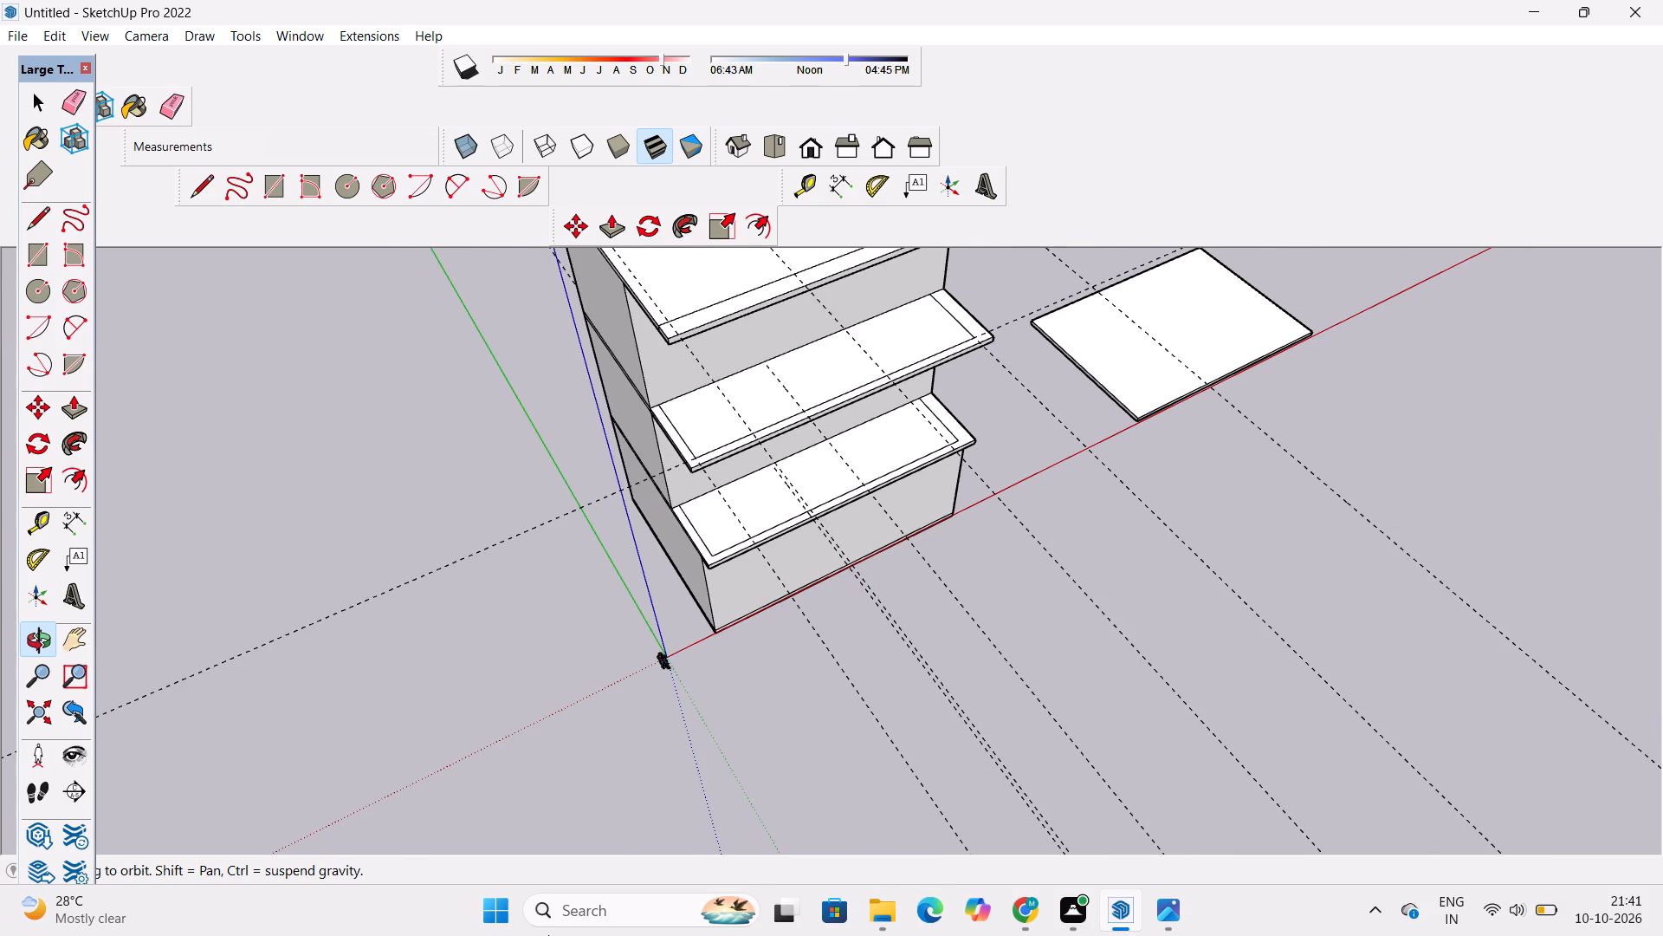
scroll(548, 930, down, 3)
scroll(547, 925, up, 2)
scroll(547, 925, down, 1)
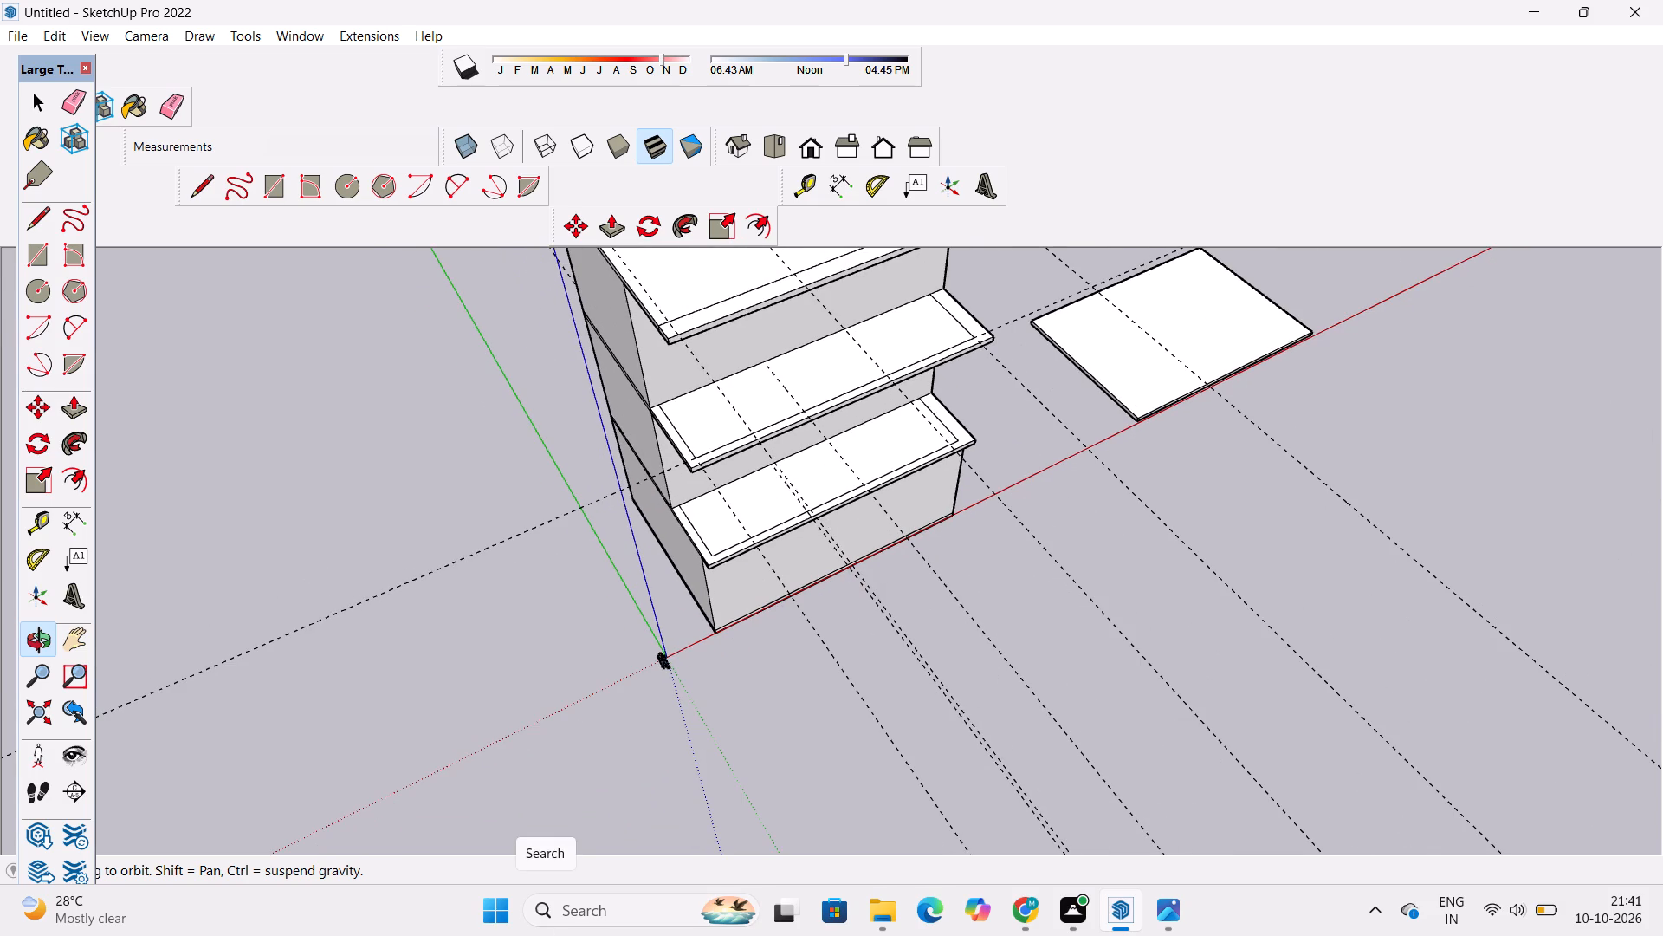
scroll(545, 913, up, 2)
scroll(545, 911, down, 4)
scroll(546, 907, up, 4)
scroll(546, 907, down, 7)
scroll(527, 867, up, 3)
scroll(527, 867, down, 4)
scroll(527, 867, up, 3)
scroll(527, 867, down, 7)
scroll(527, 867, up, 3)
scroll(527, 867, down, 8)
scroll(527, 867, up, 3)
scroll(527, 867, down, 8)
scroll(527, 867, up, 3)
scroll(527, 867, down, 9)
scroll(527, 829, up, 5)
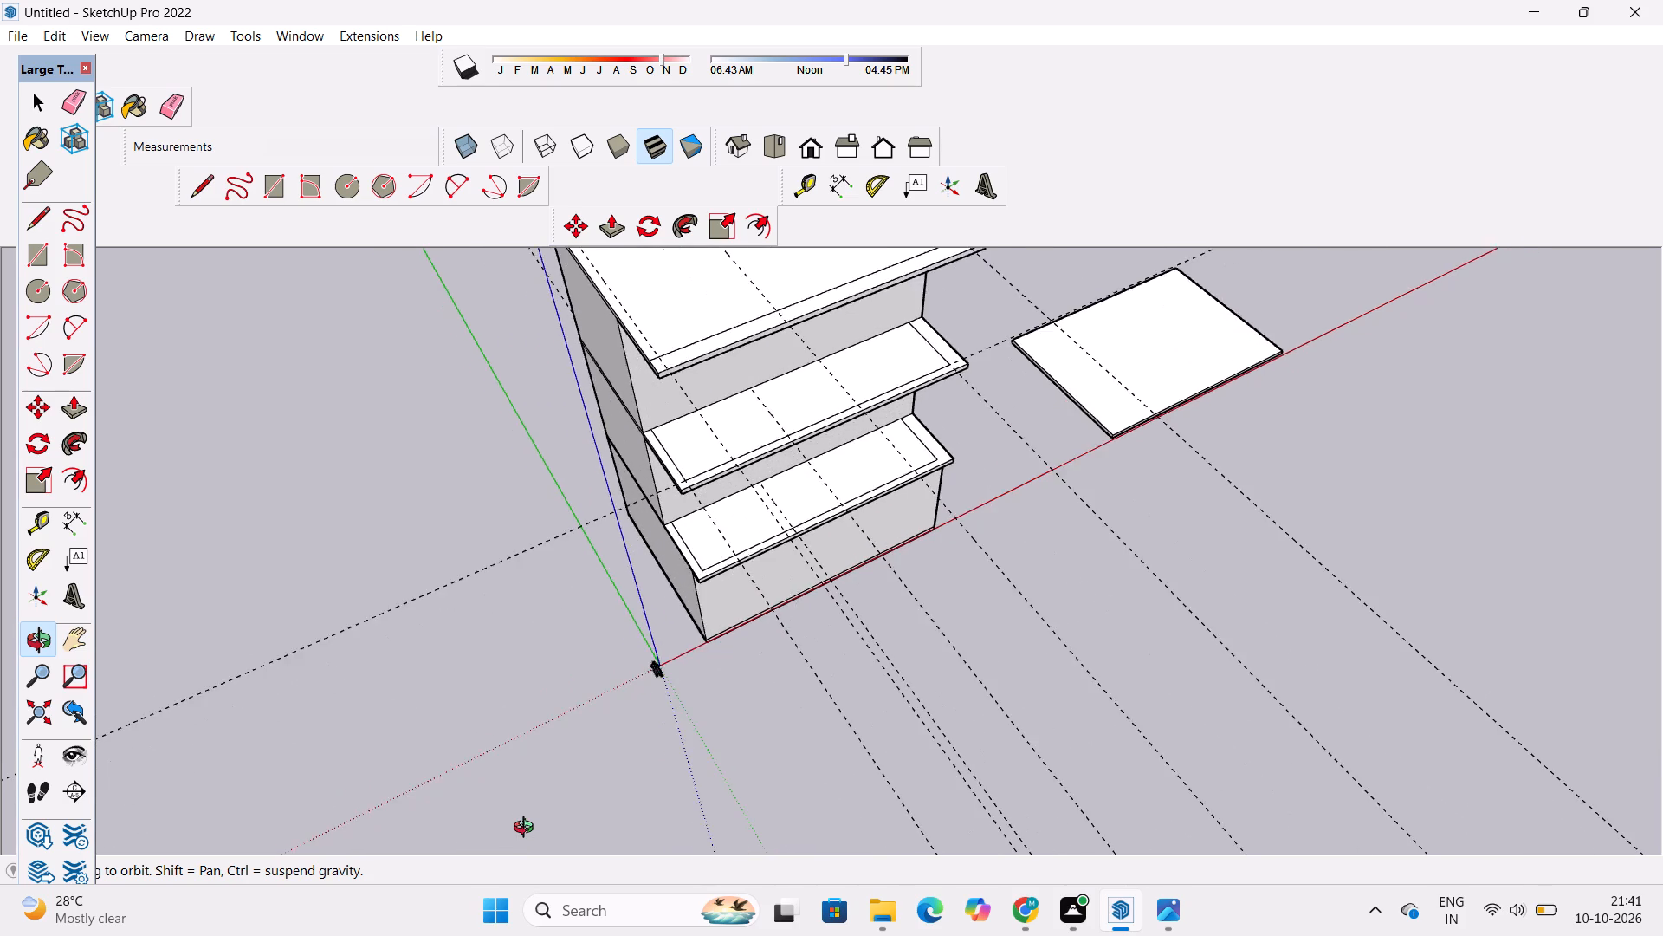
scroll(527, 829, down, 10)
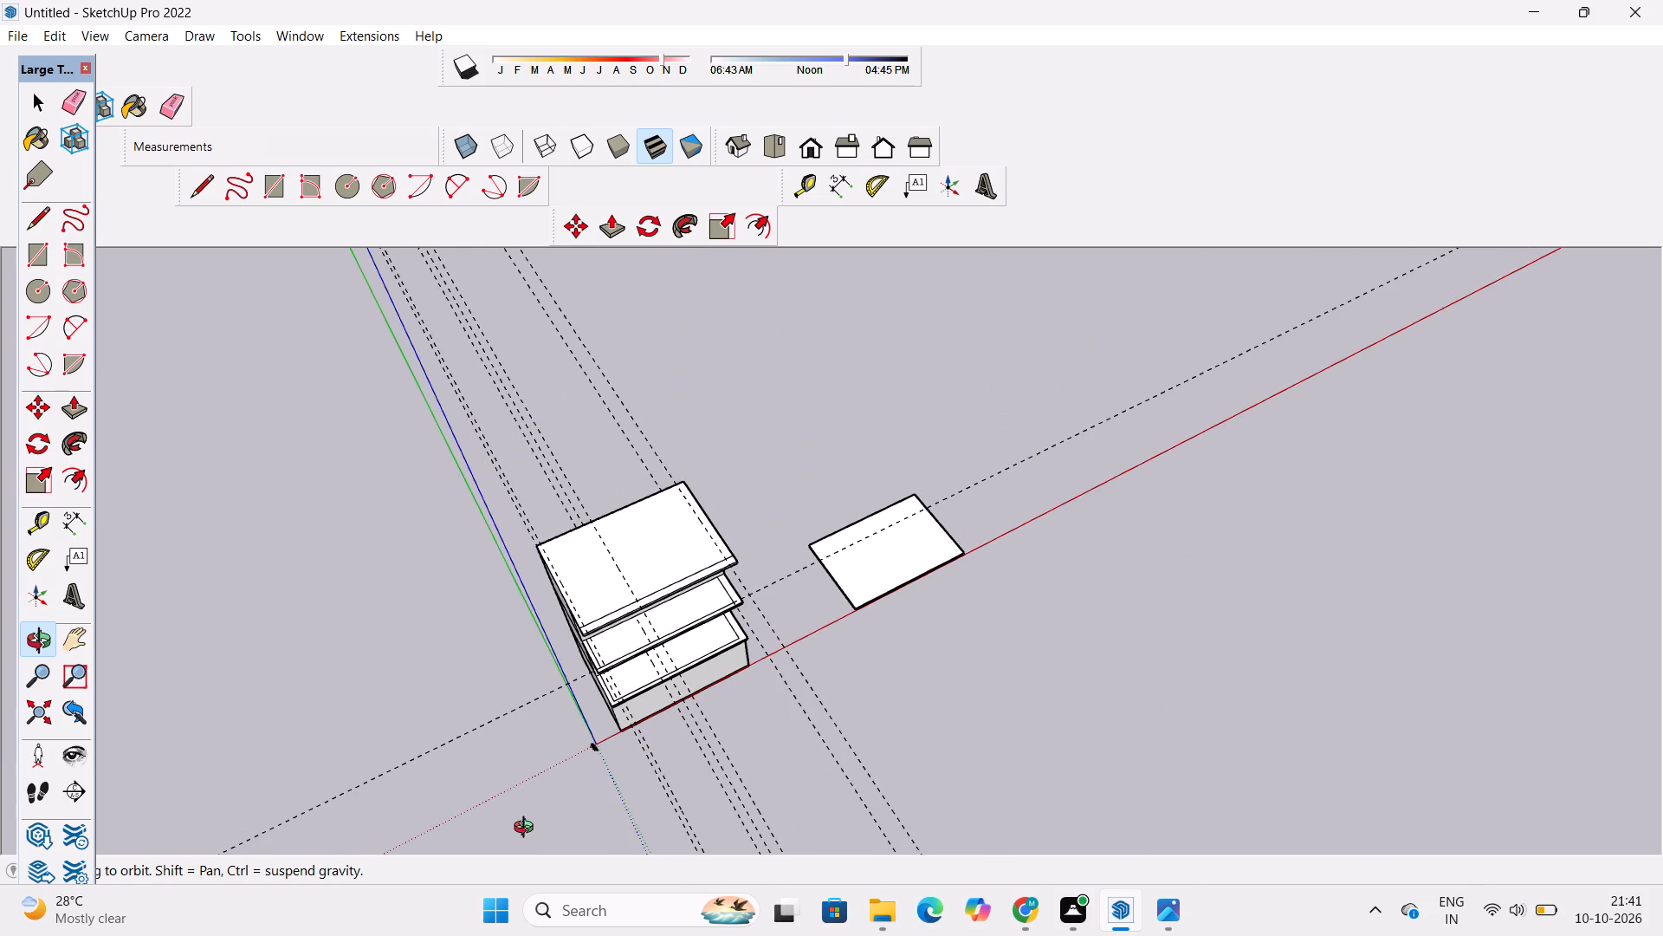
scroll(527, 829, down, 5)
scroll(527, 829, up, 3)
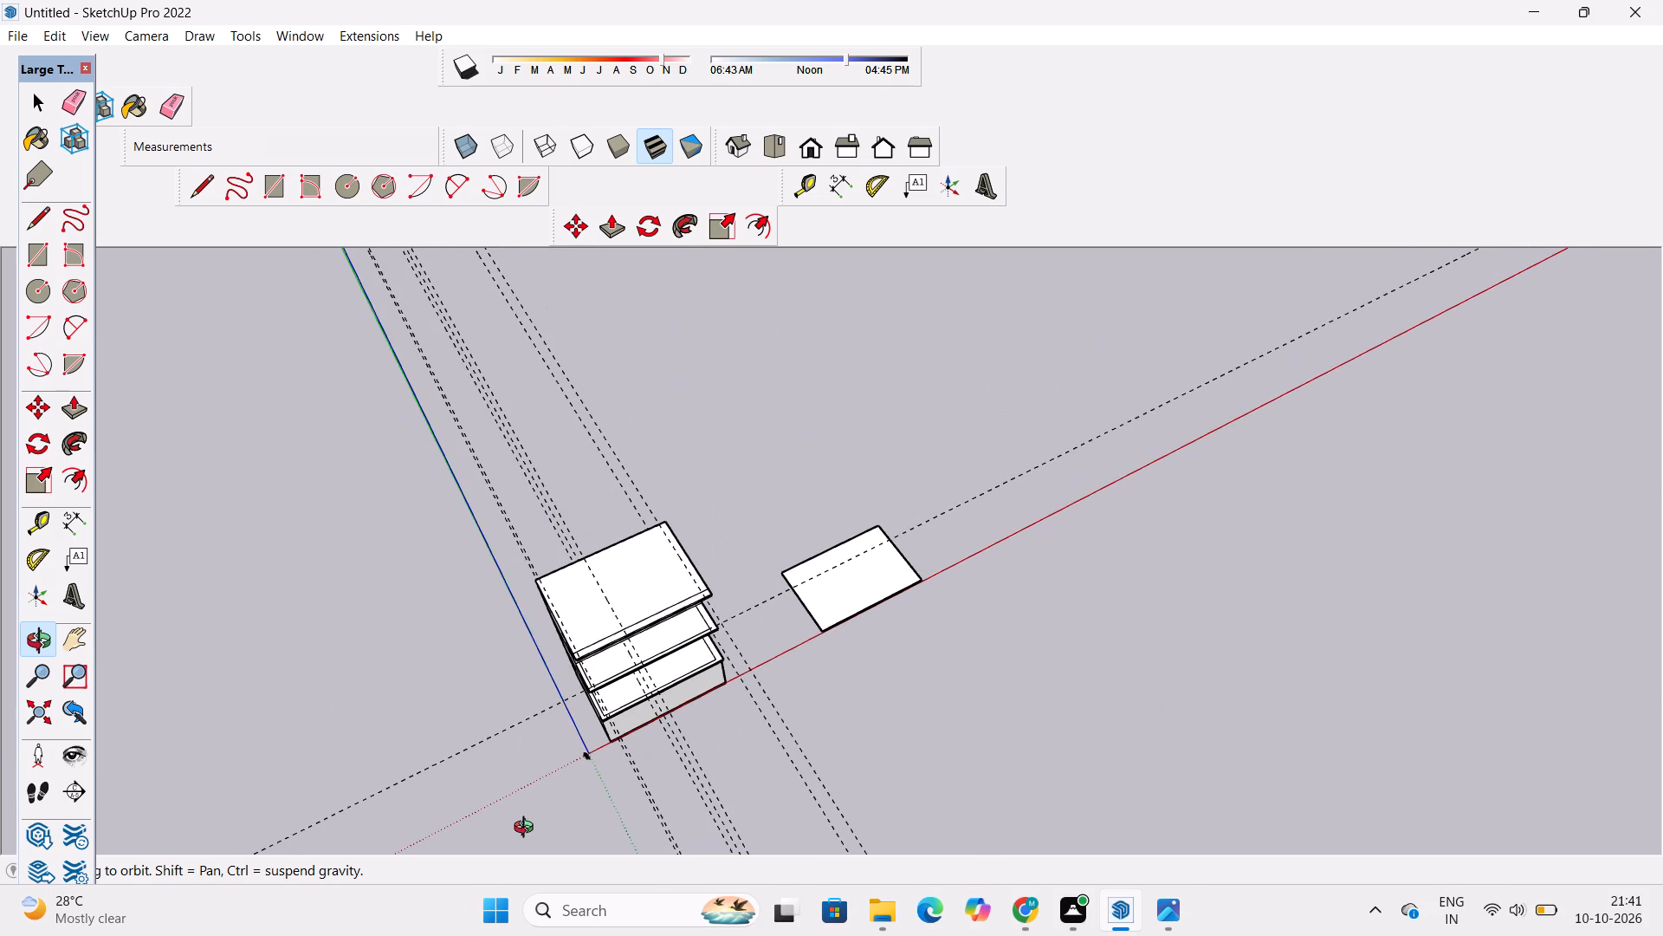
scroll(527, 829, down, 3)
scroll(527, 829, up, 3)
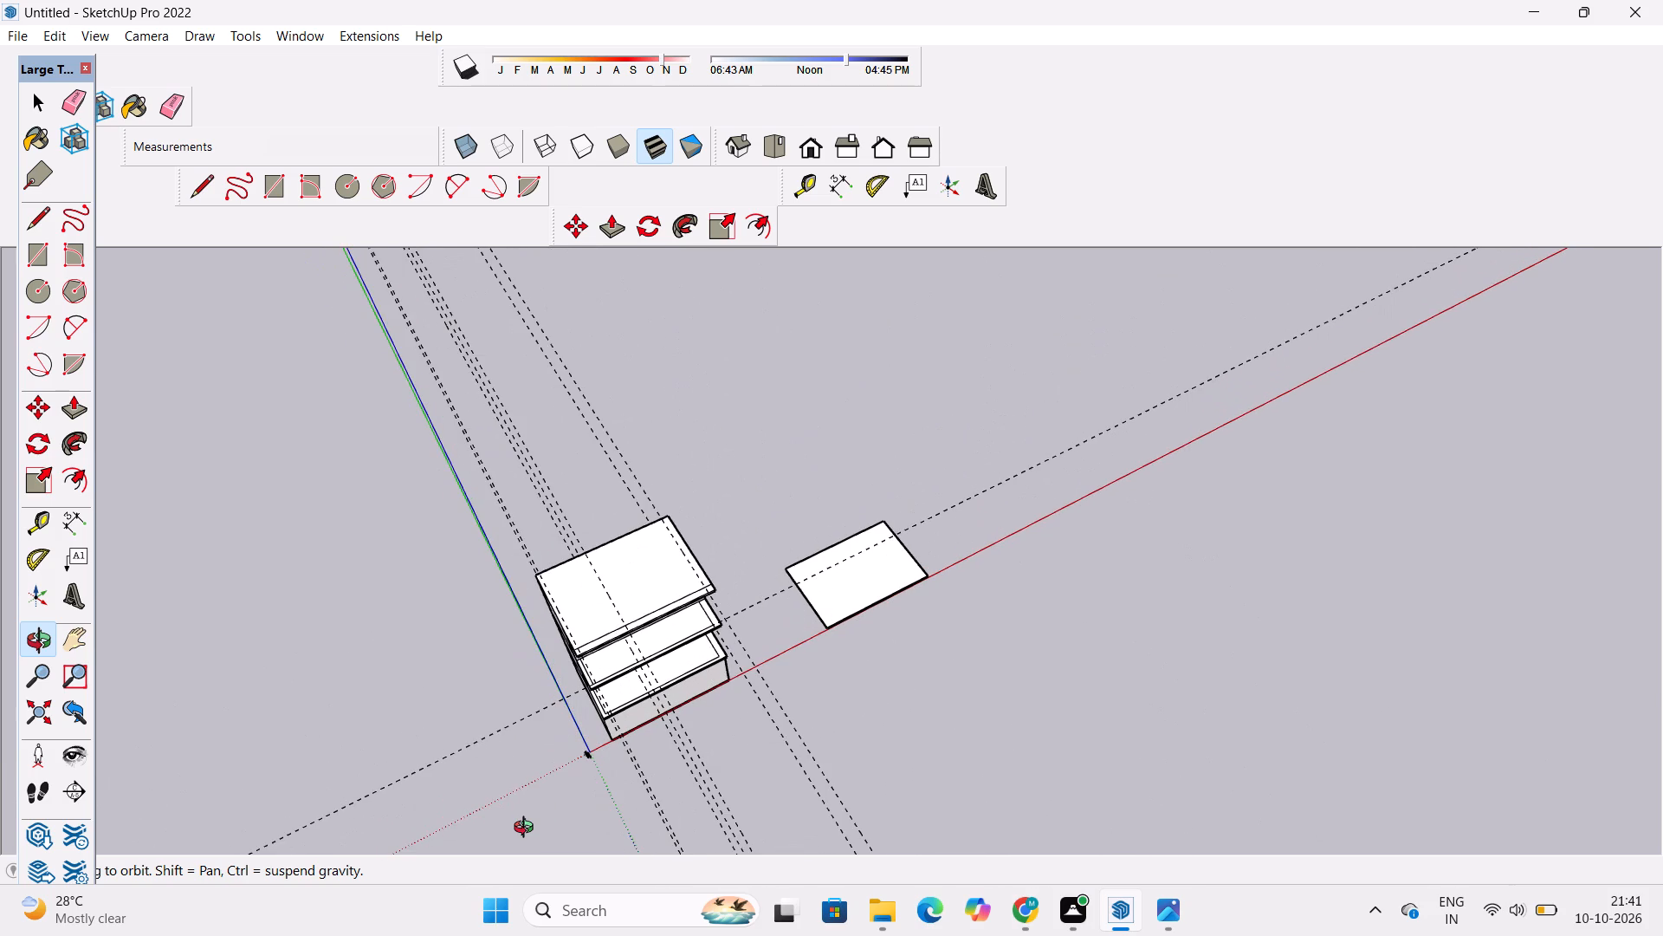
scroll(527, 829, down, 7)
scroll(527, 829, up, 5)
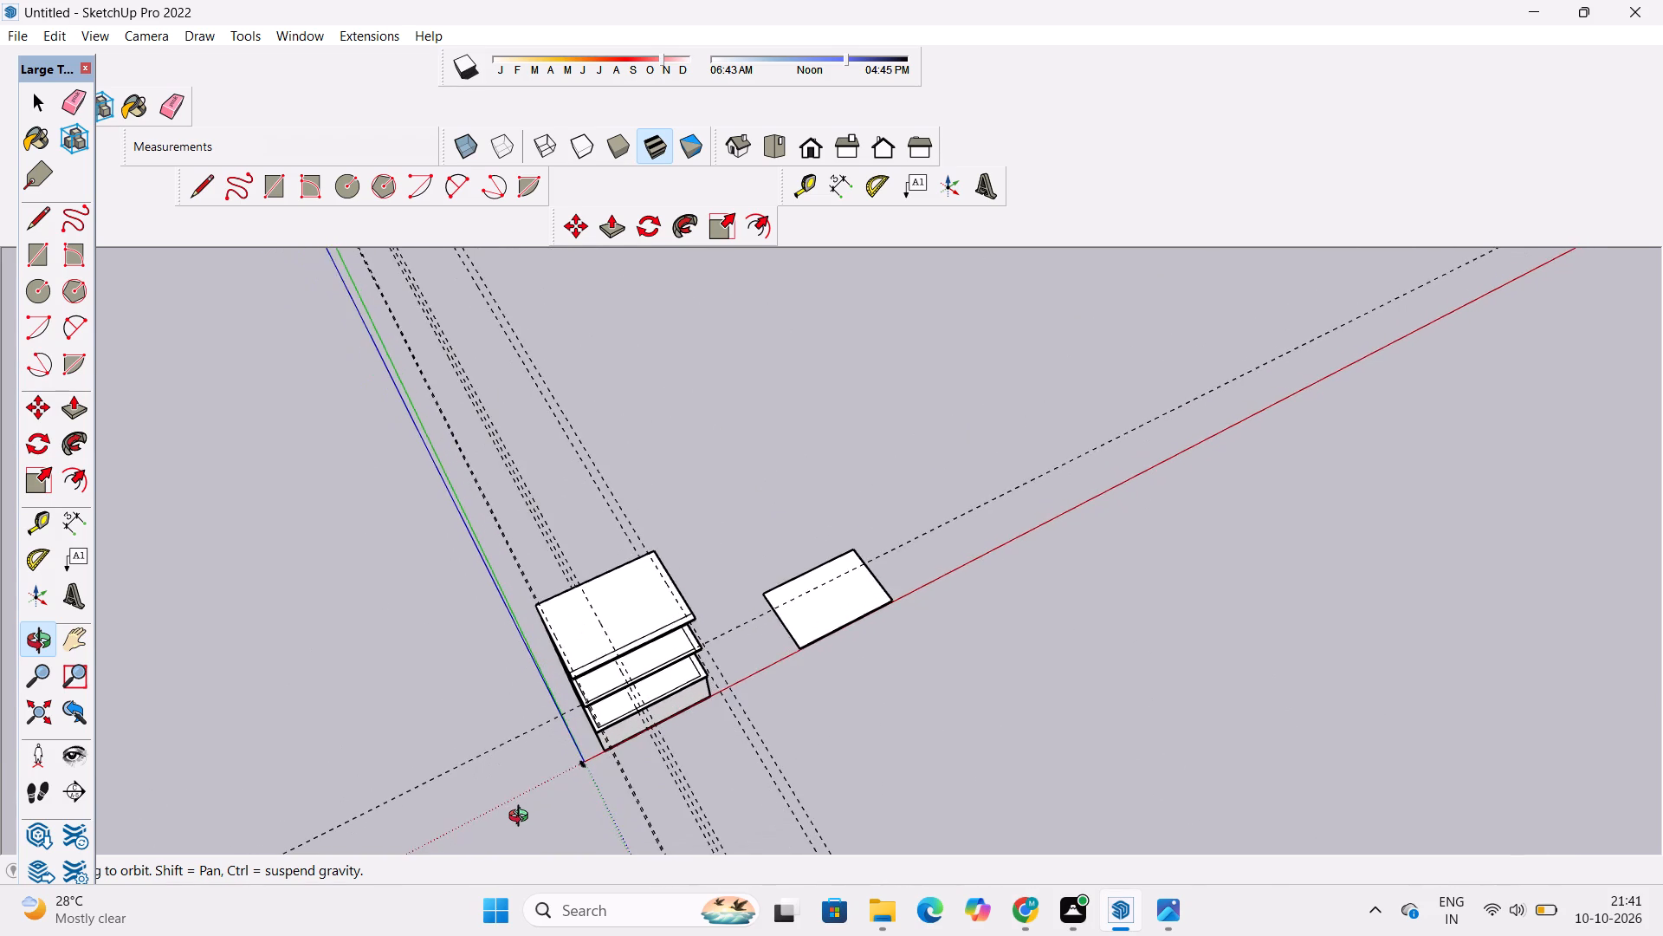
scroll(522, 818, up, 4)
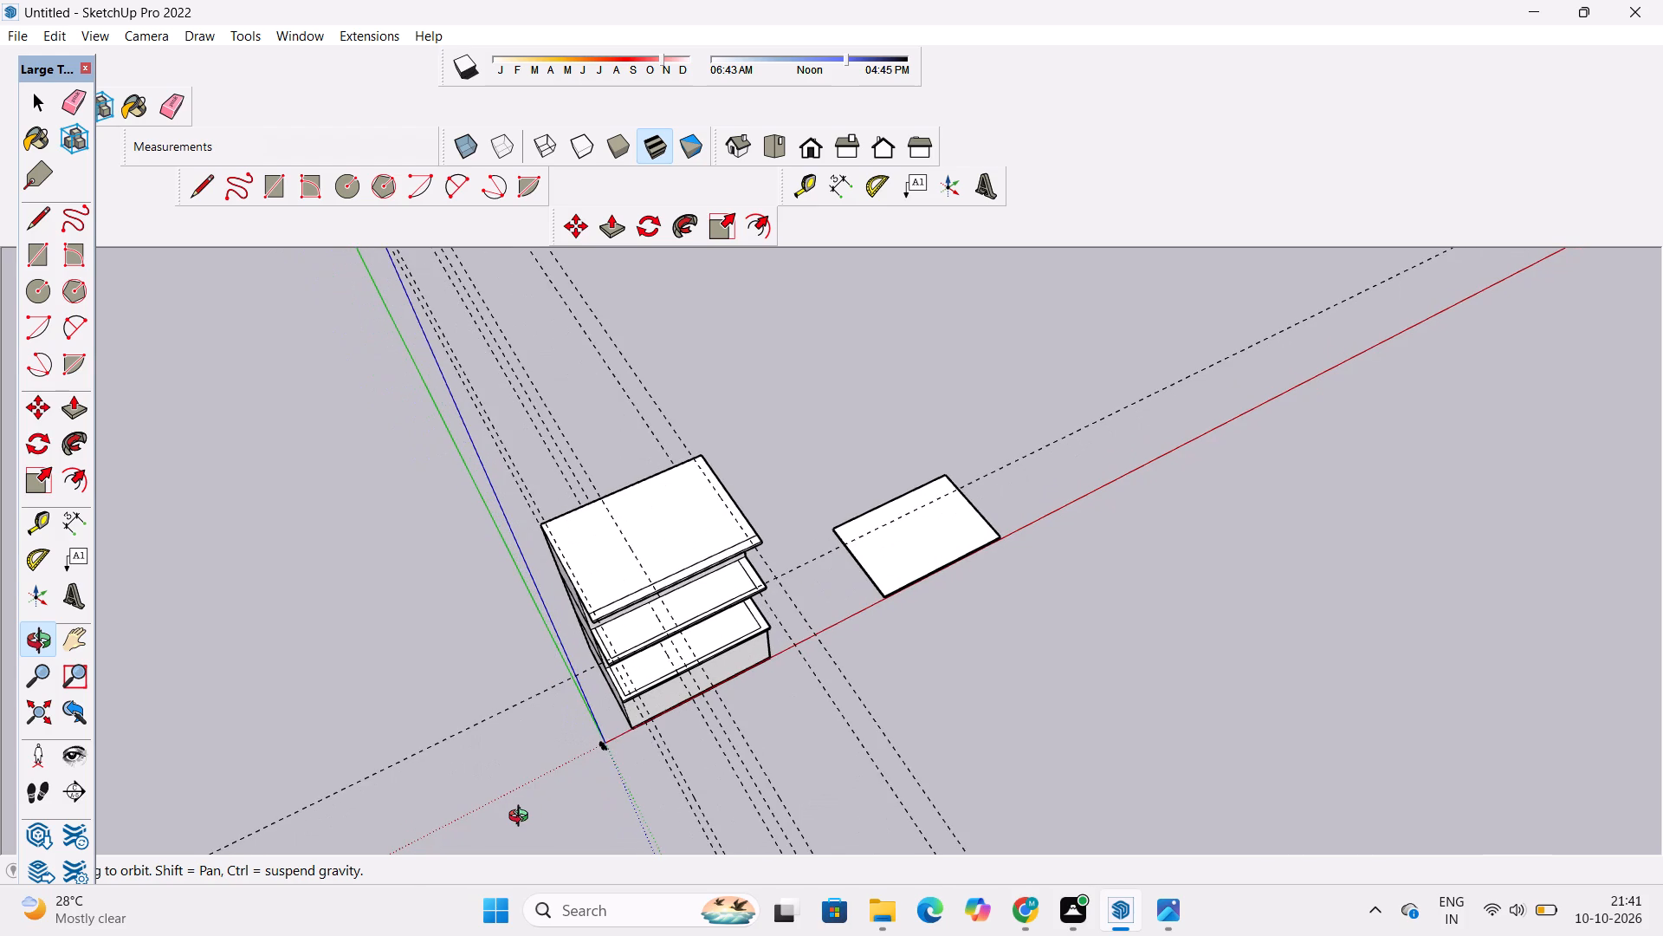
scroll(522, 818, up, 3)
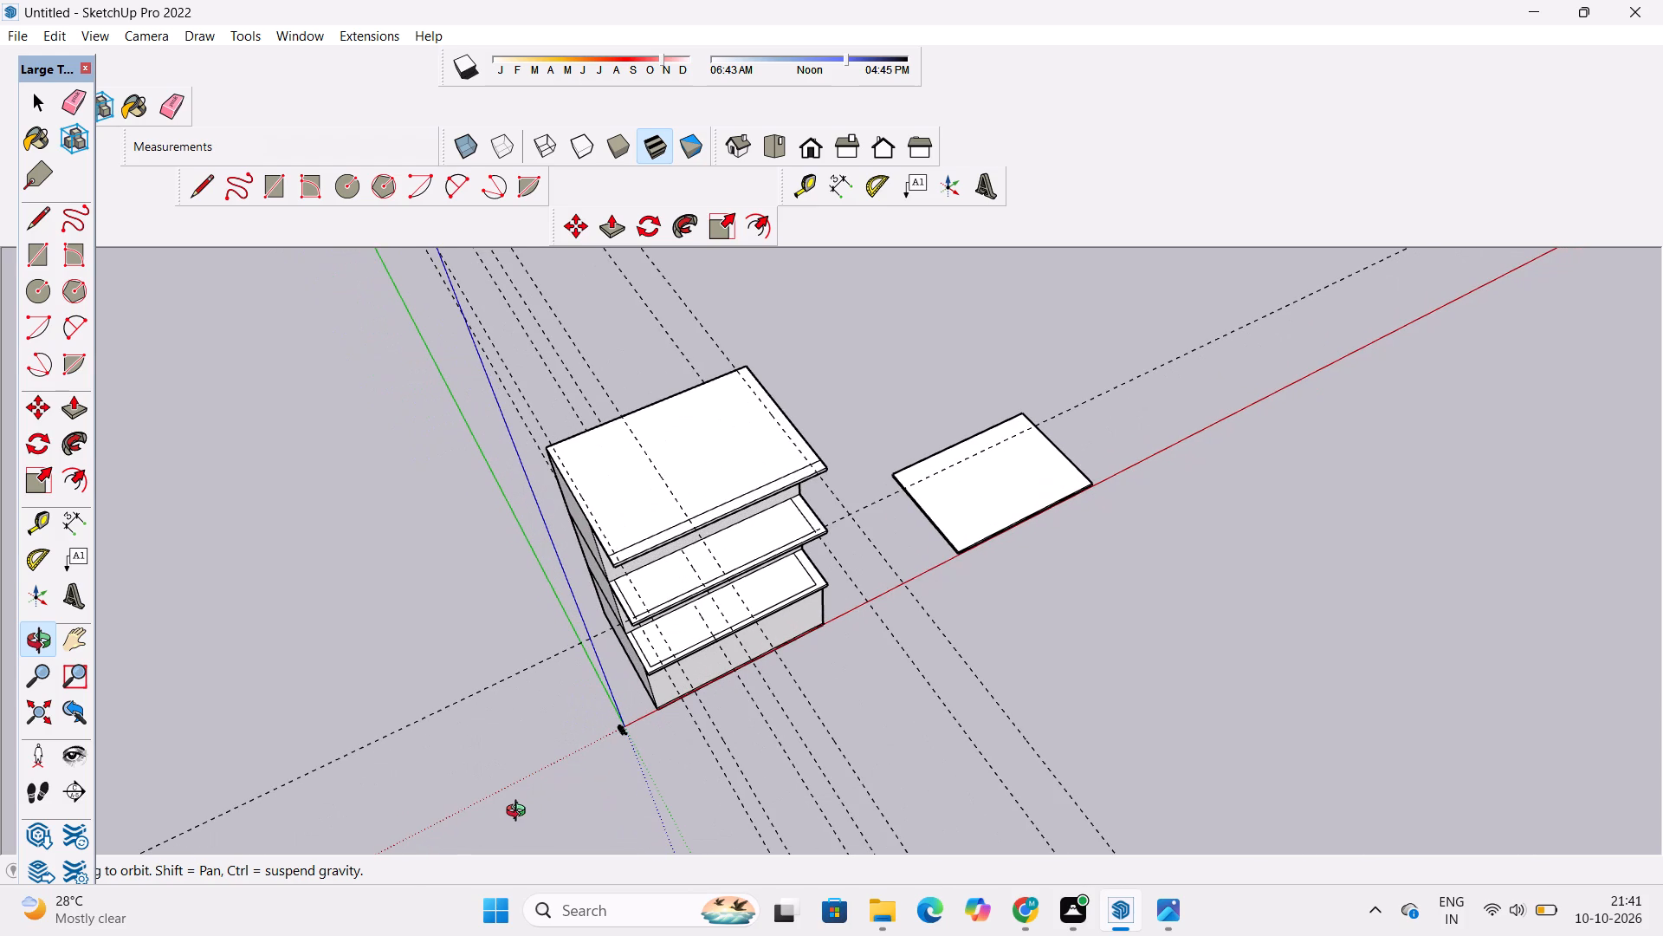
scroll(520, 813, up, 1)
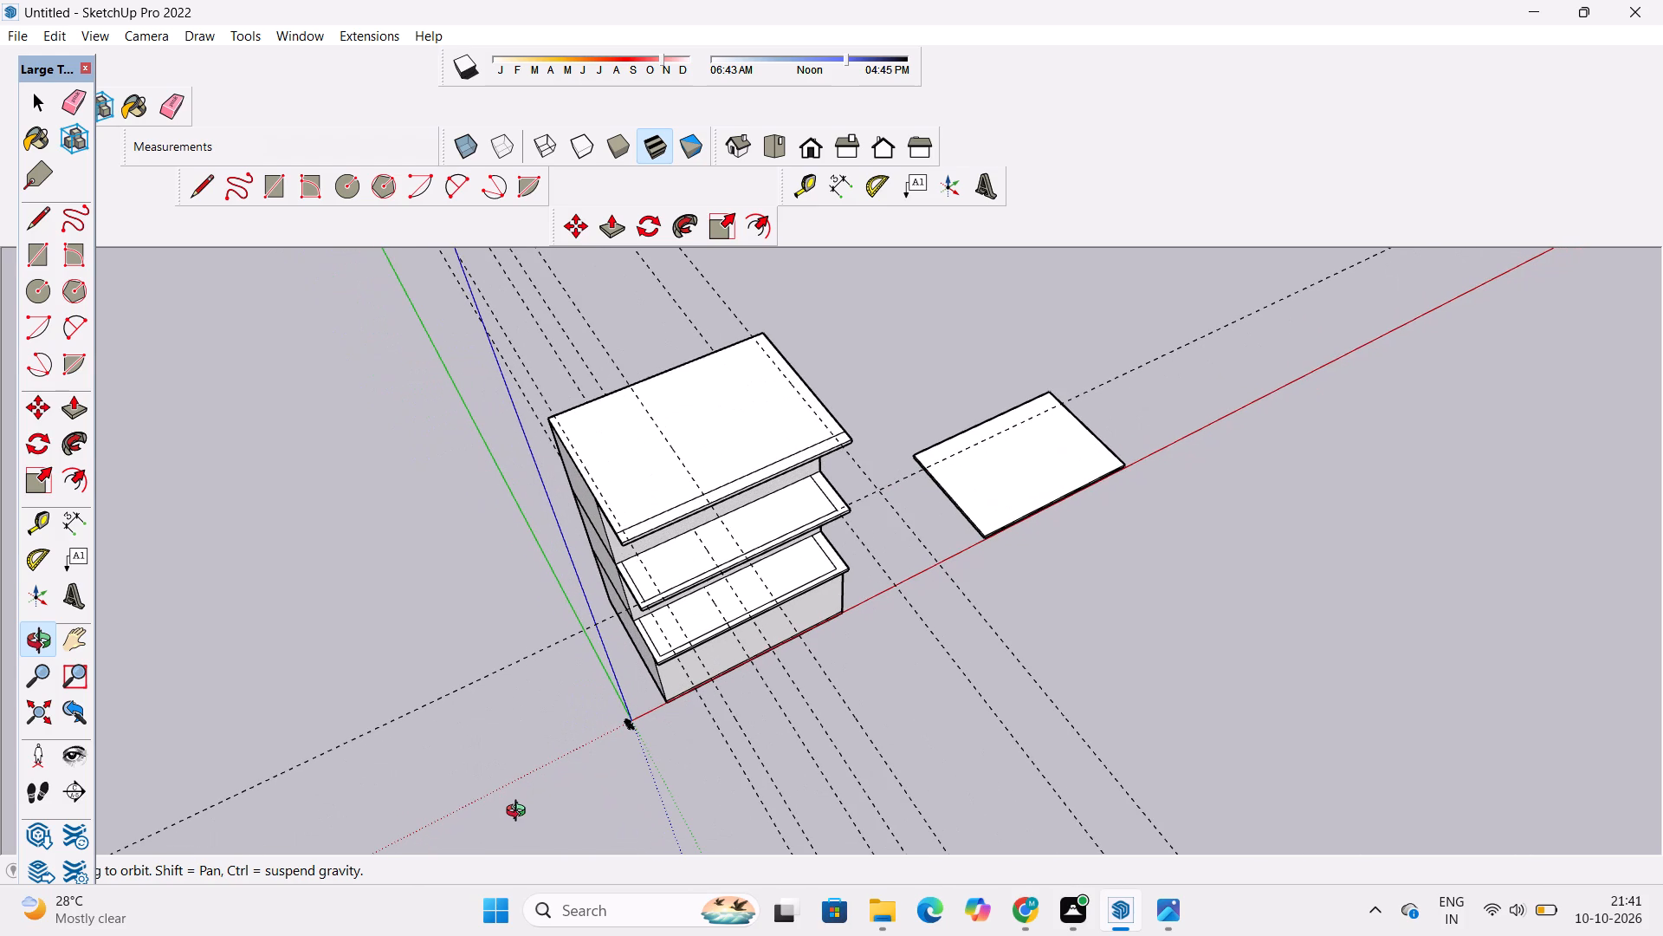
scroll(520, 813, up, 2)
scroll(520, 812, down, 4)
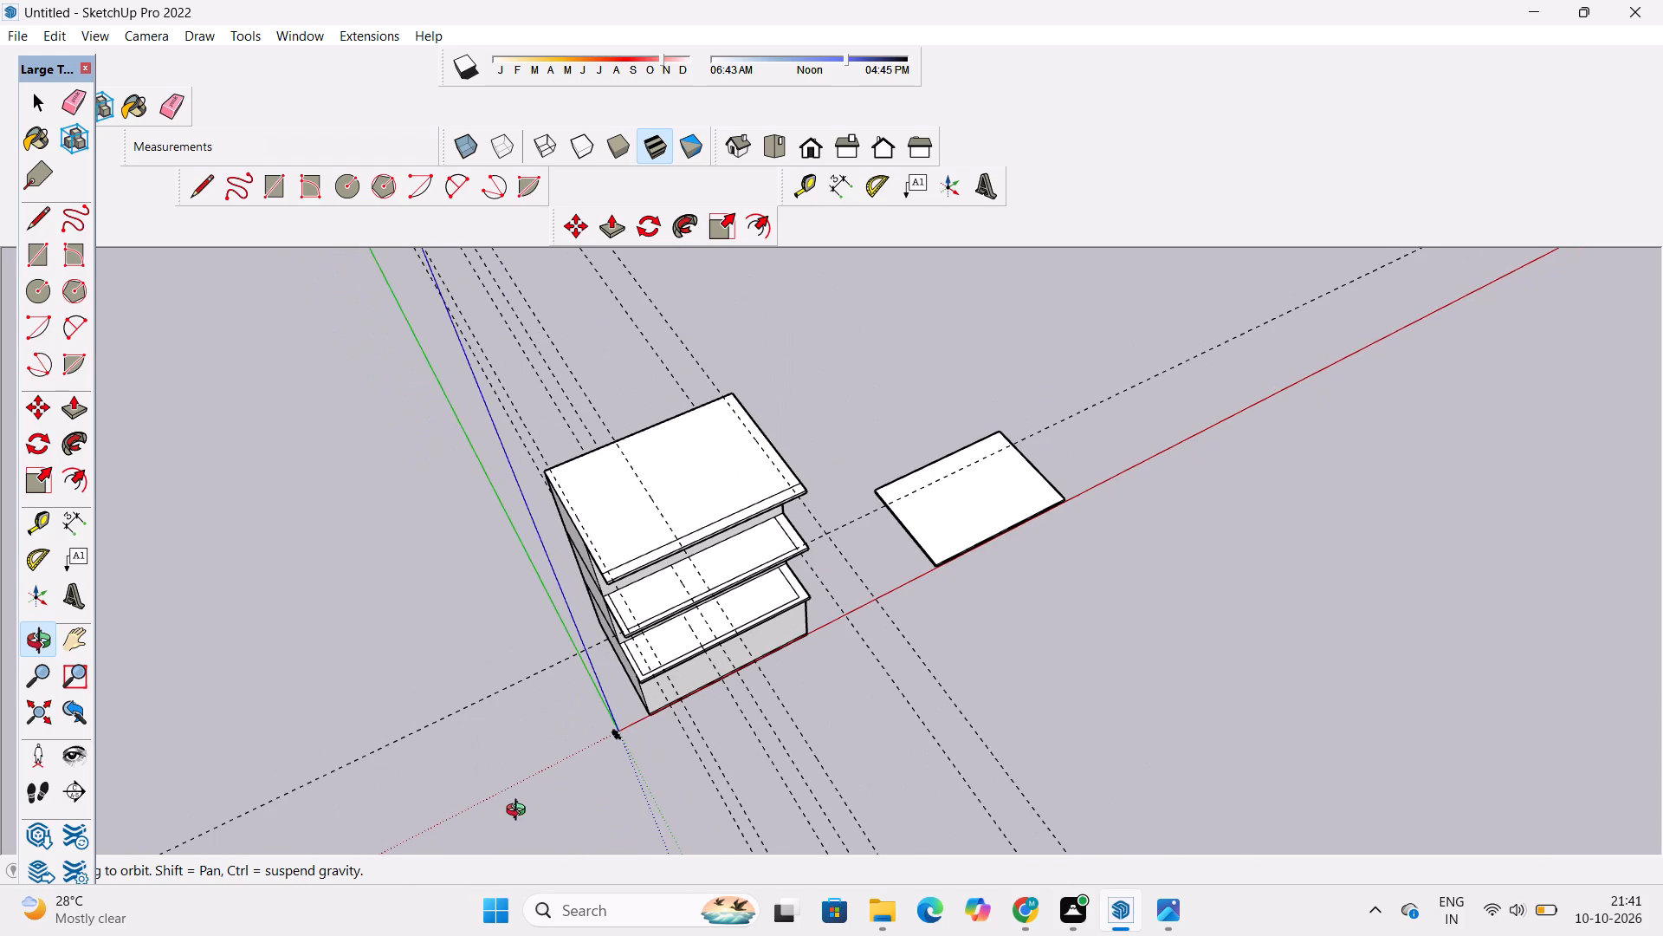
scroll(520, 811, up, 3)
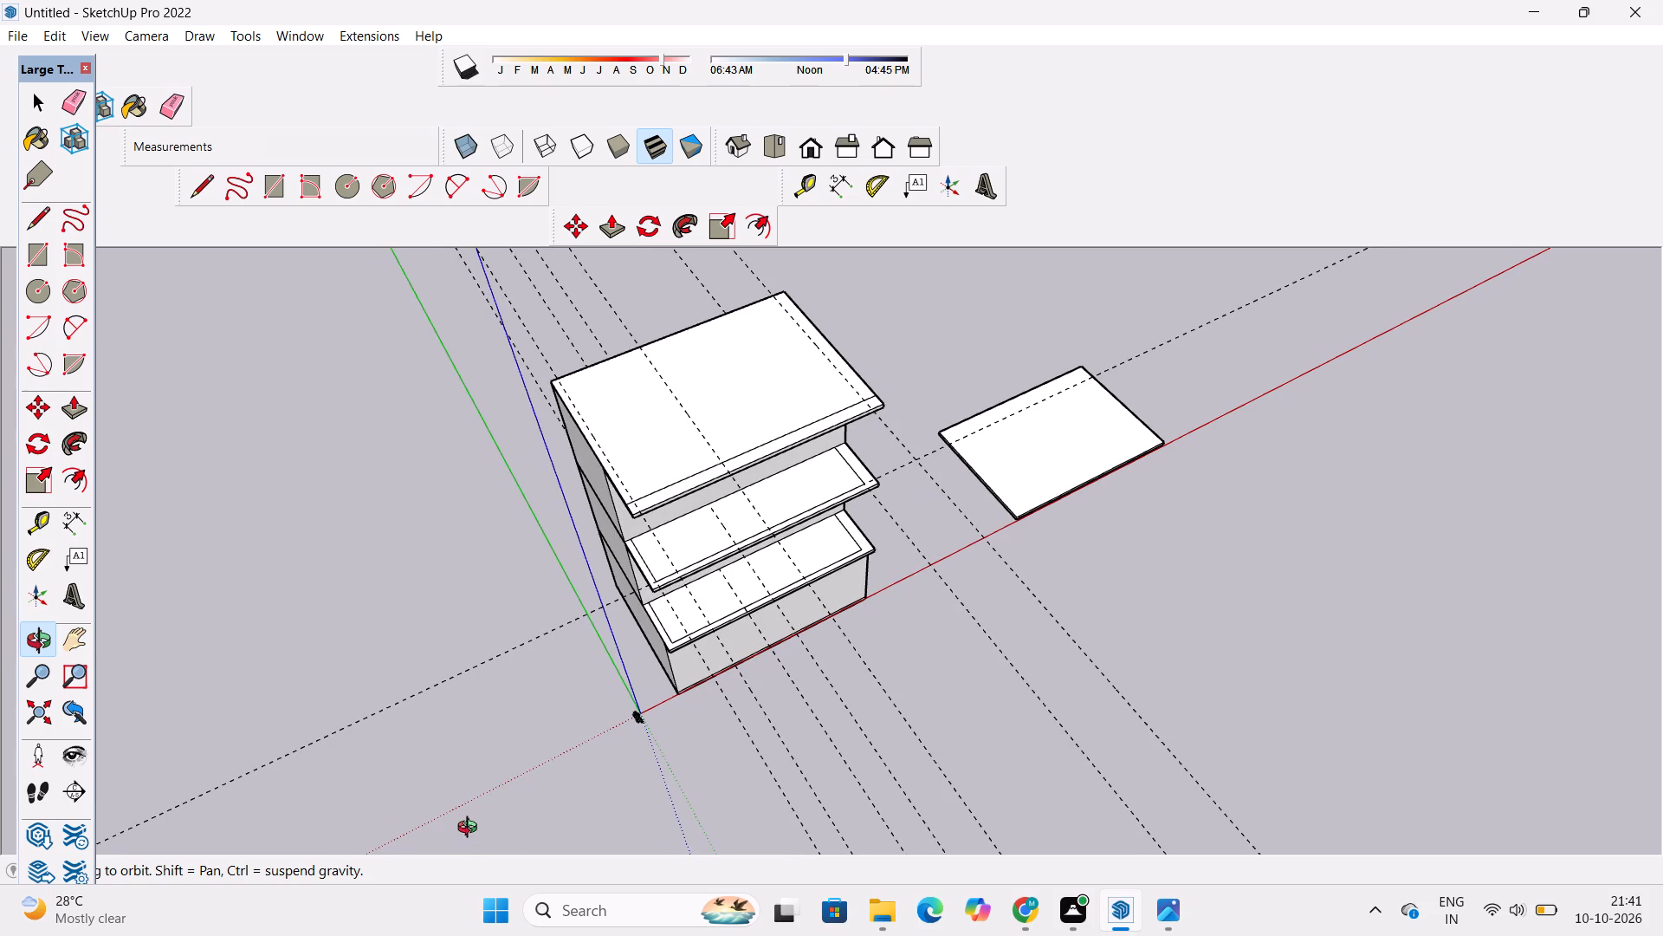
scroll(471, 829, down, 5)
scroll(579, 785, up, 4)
Examine the house's stepped front walls and the three overhanging slabs from the origin-side corner, from higher above, and from the front.
drag(550, 793, 579, 553)
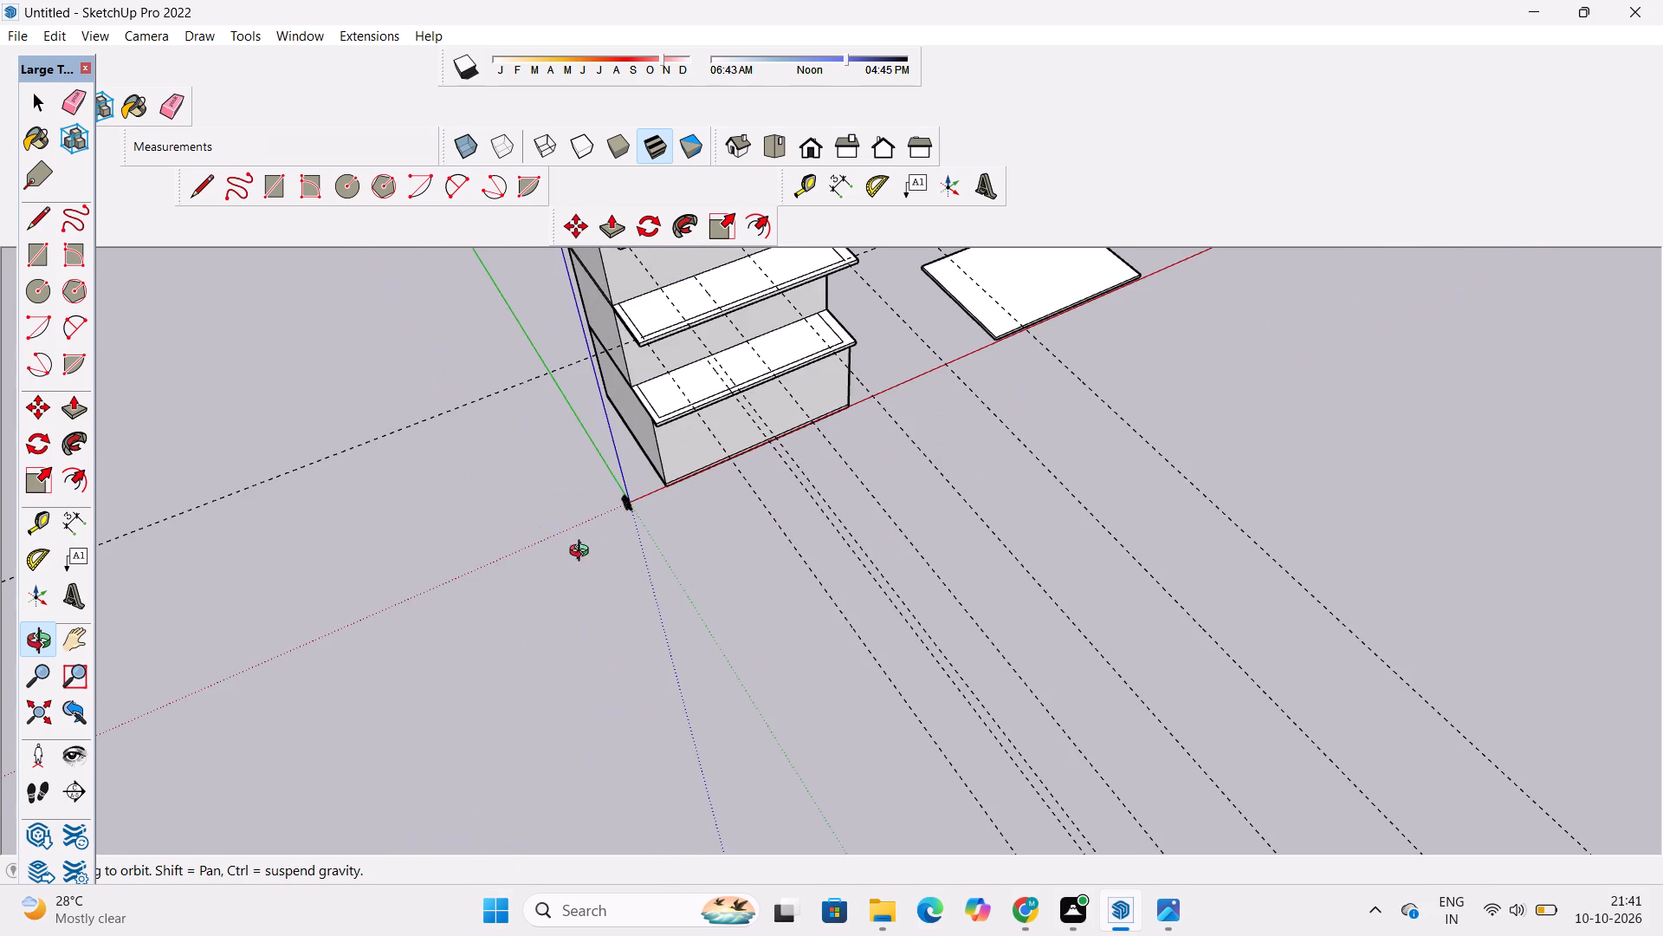
shift+drag(595, 566, 598, 627)
scroll(597, 628, up, 2)
scroll(597, 628, down, 8)
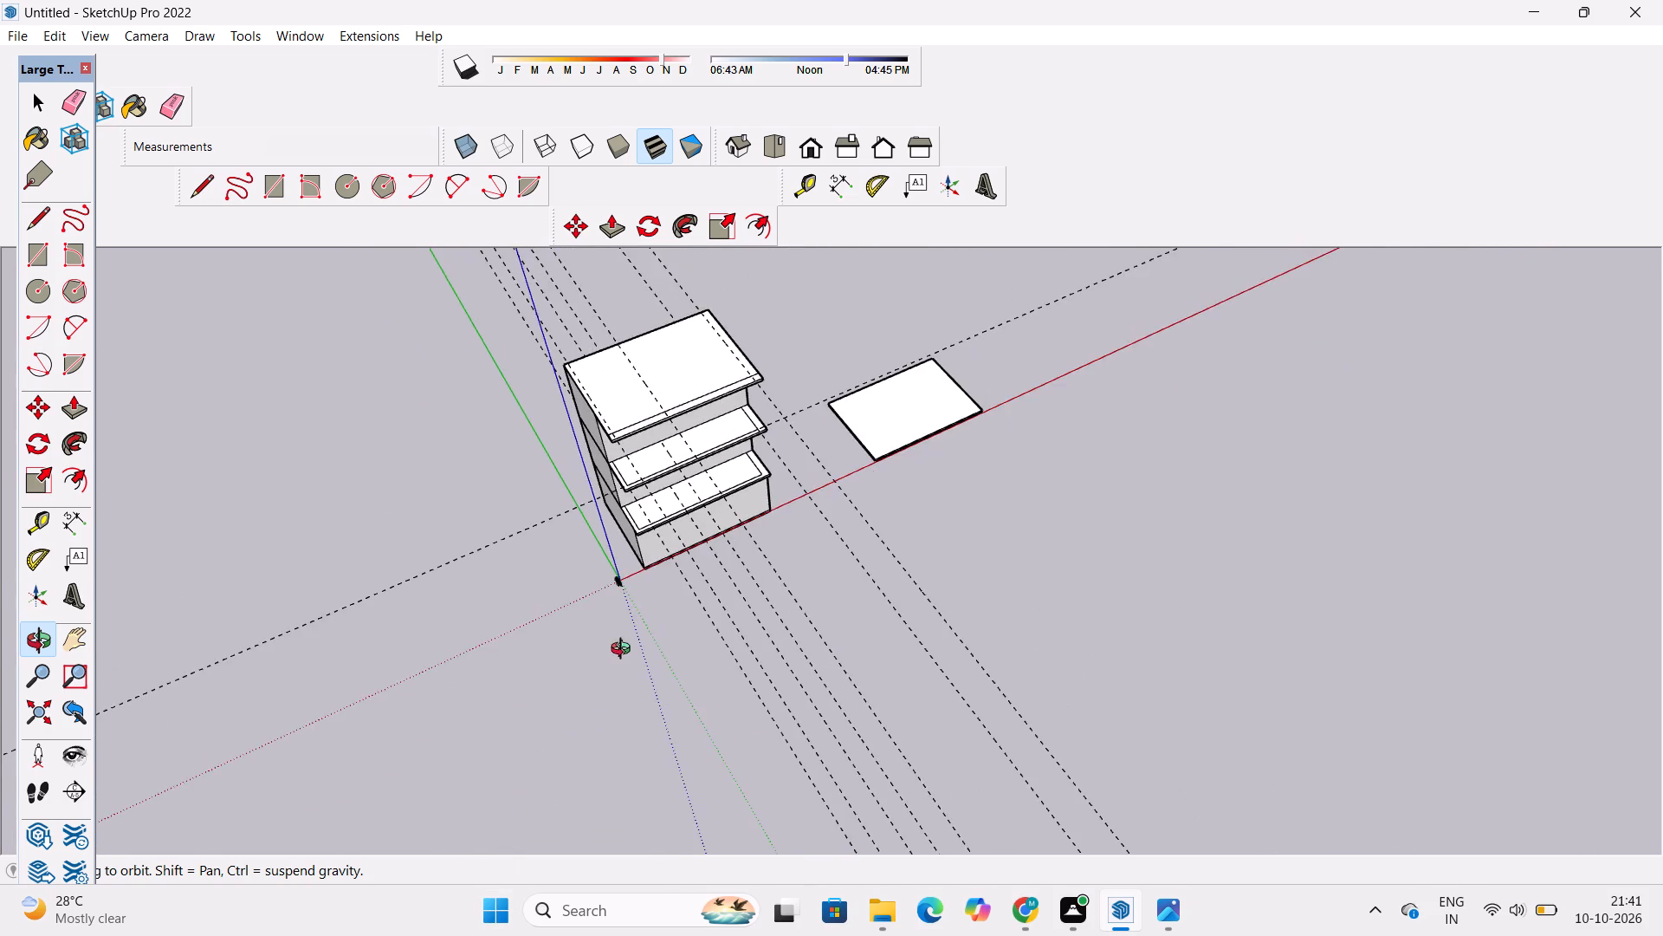
drag(625, 653, 589, 566)
scroll(583, 554, up, 3)
drag(660, 562, 640, 562)
scroll(638, 563, up, 1)
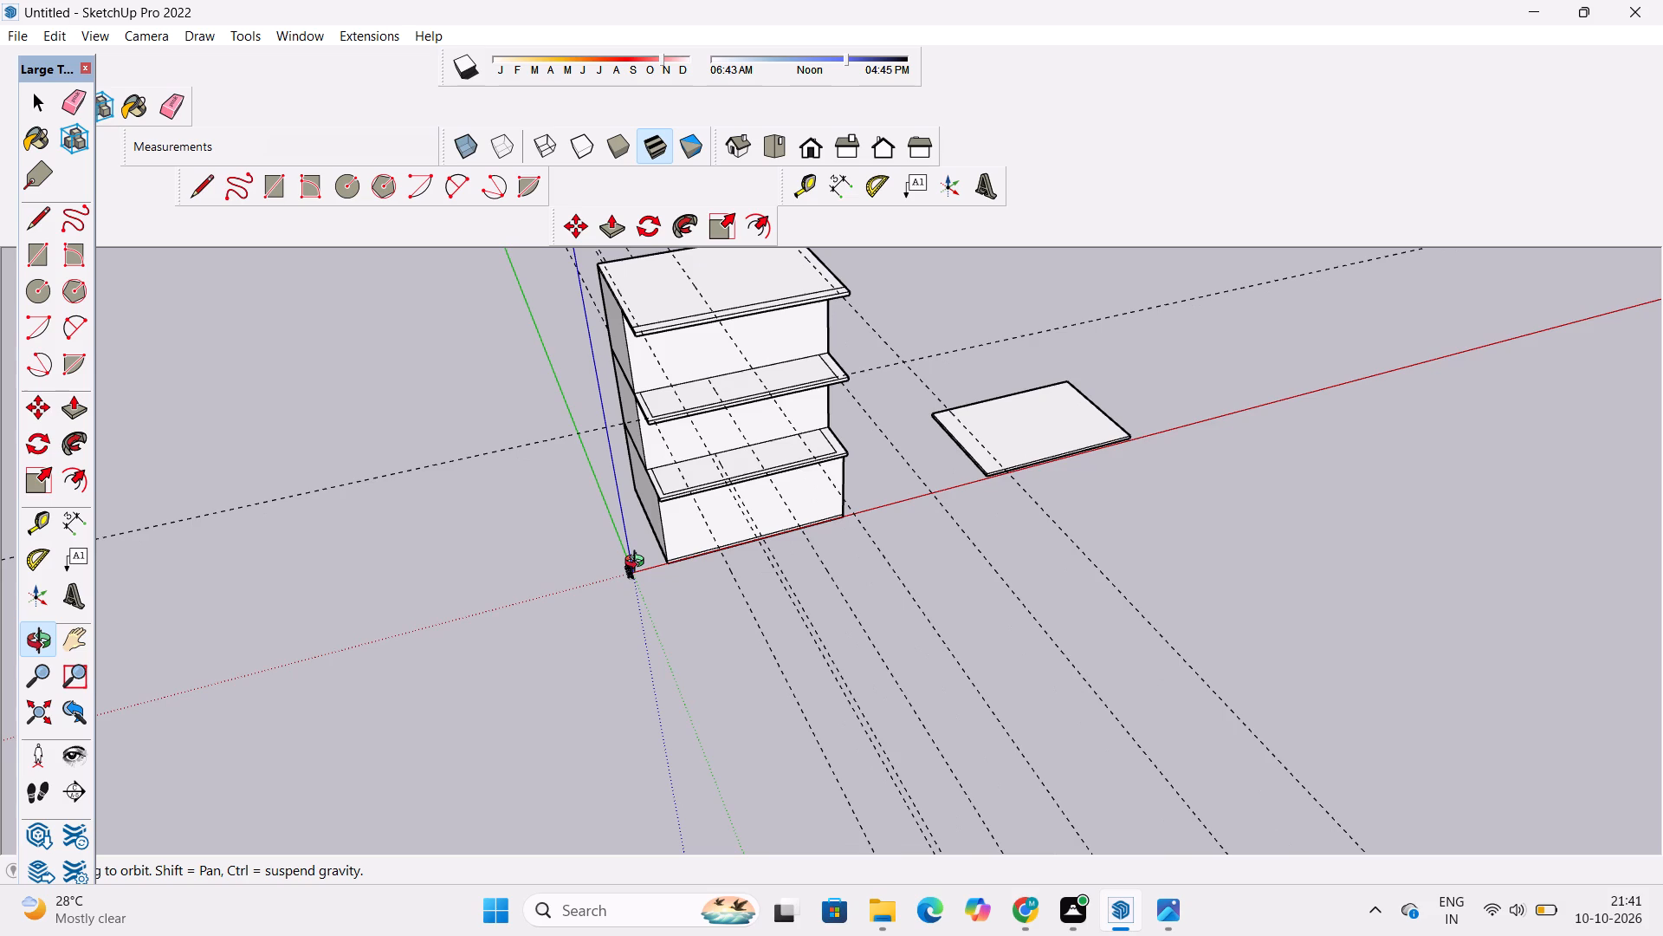
scroll(632, 558, down, 1)
scroll(632, 558, up, 3)
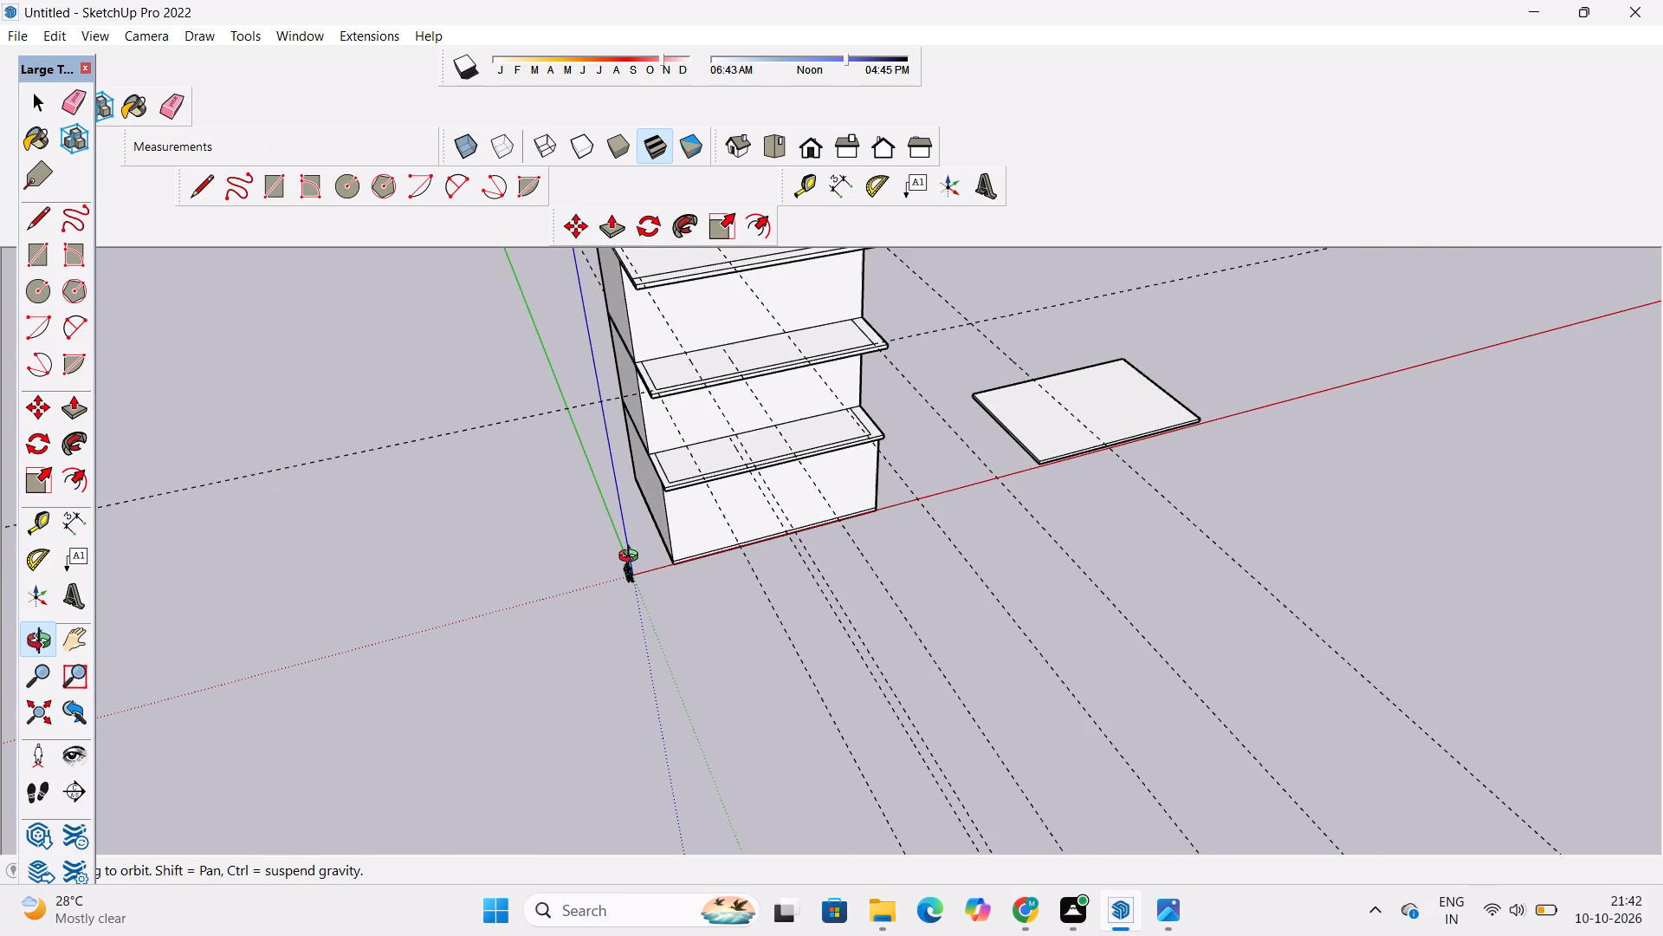
scroll(632, 558, down, 5)
scroll(632, 558, up, 5)
scroll(632, 558, down, 5)
scroll(632, 558, up, 2)
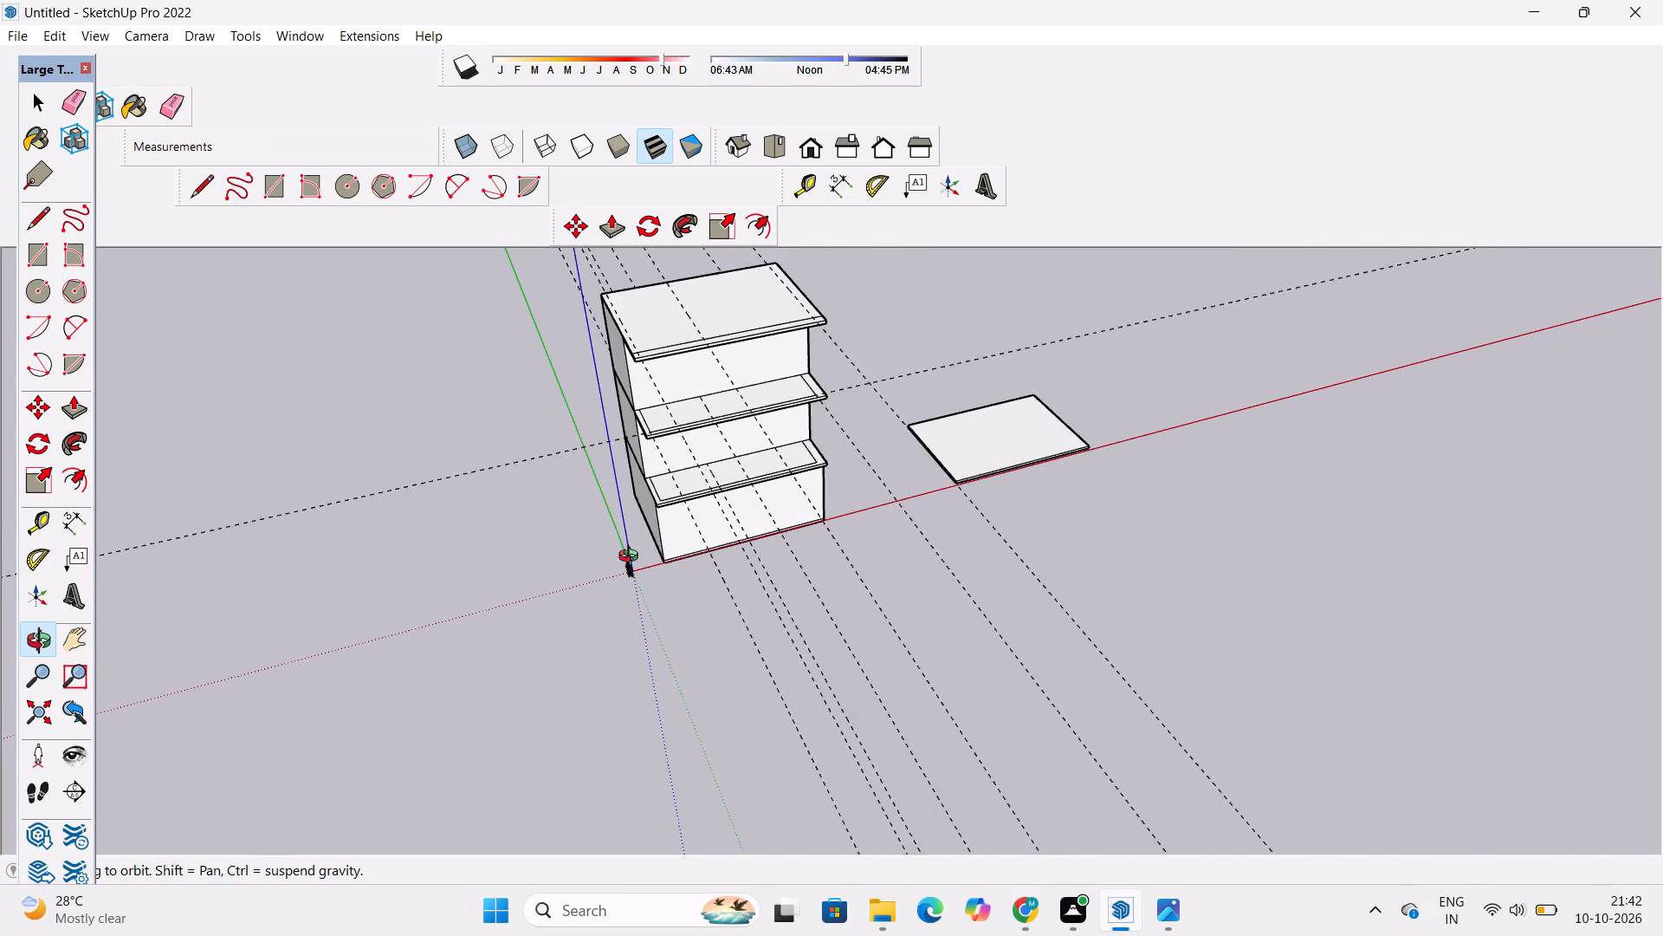
scroll(632, 558, up, 1)
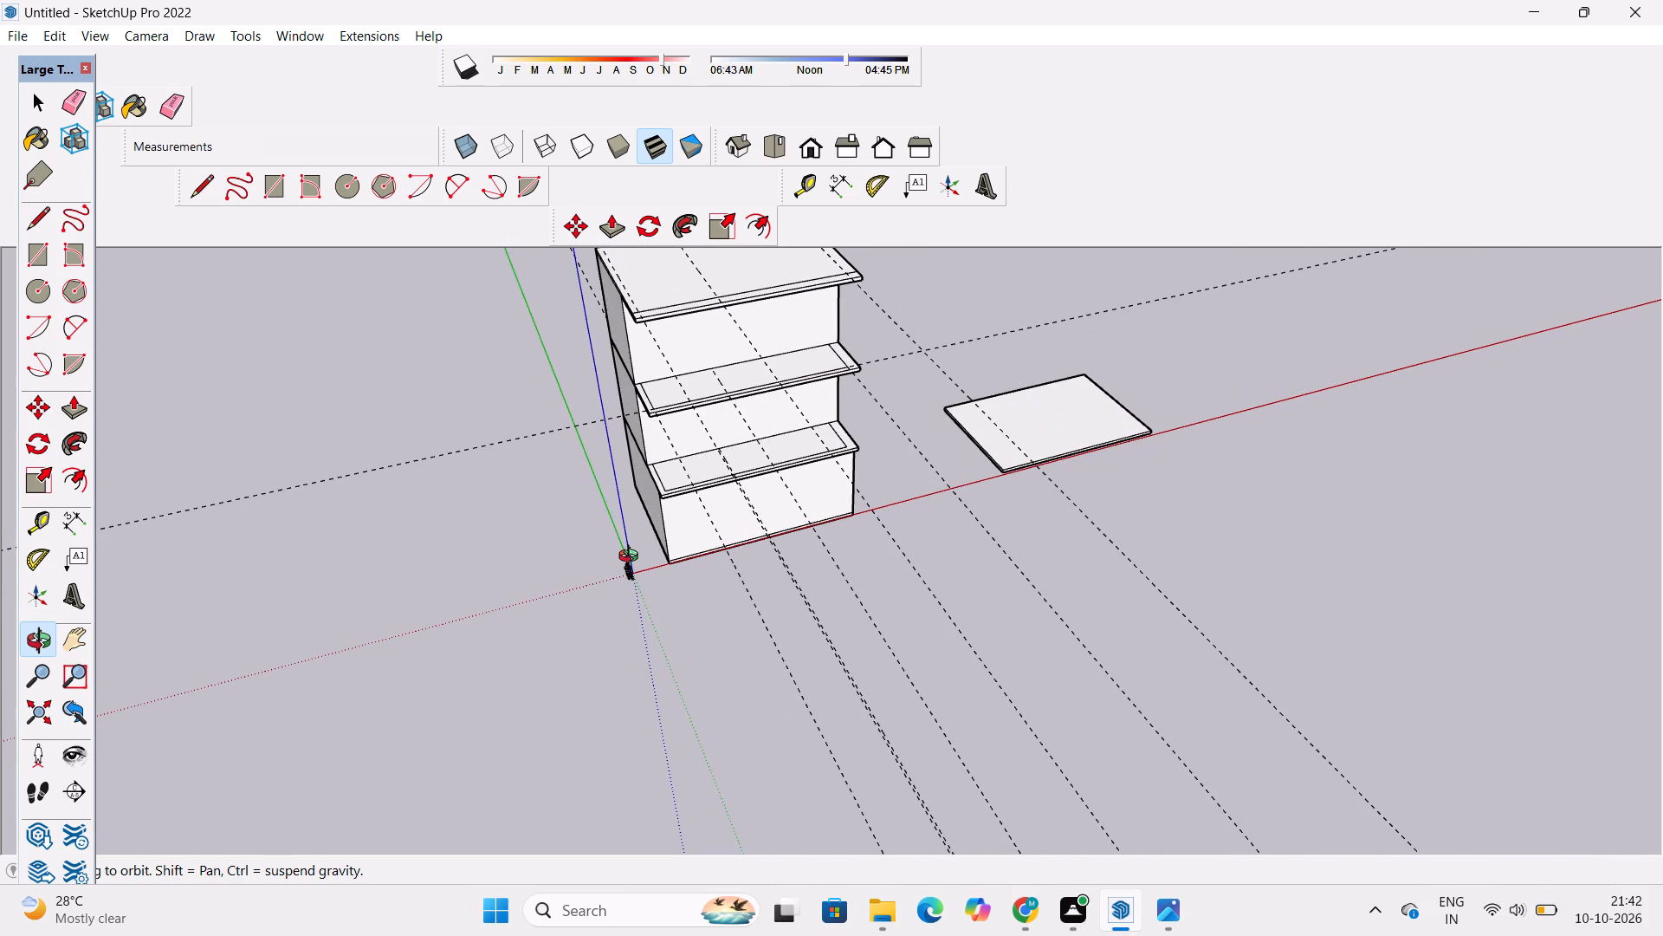
scroll(632, 558, down, 6)
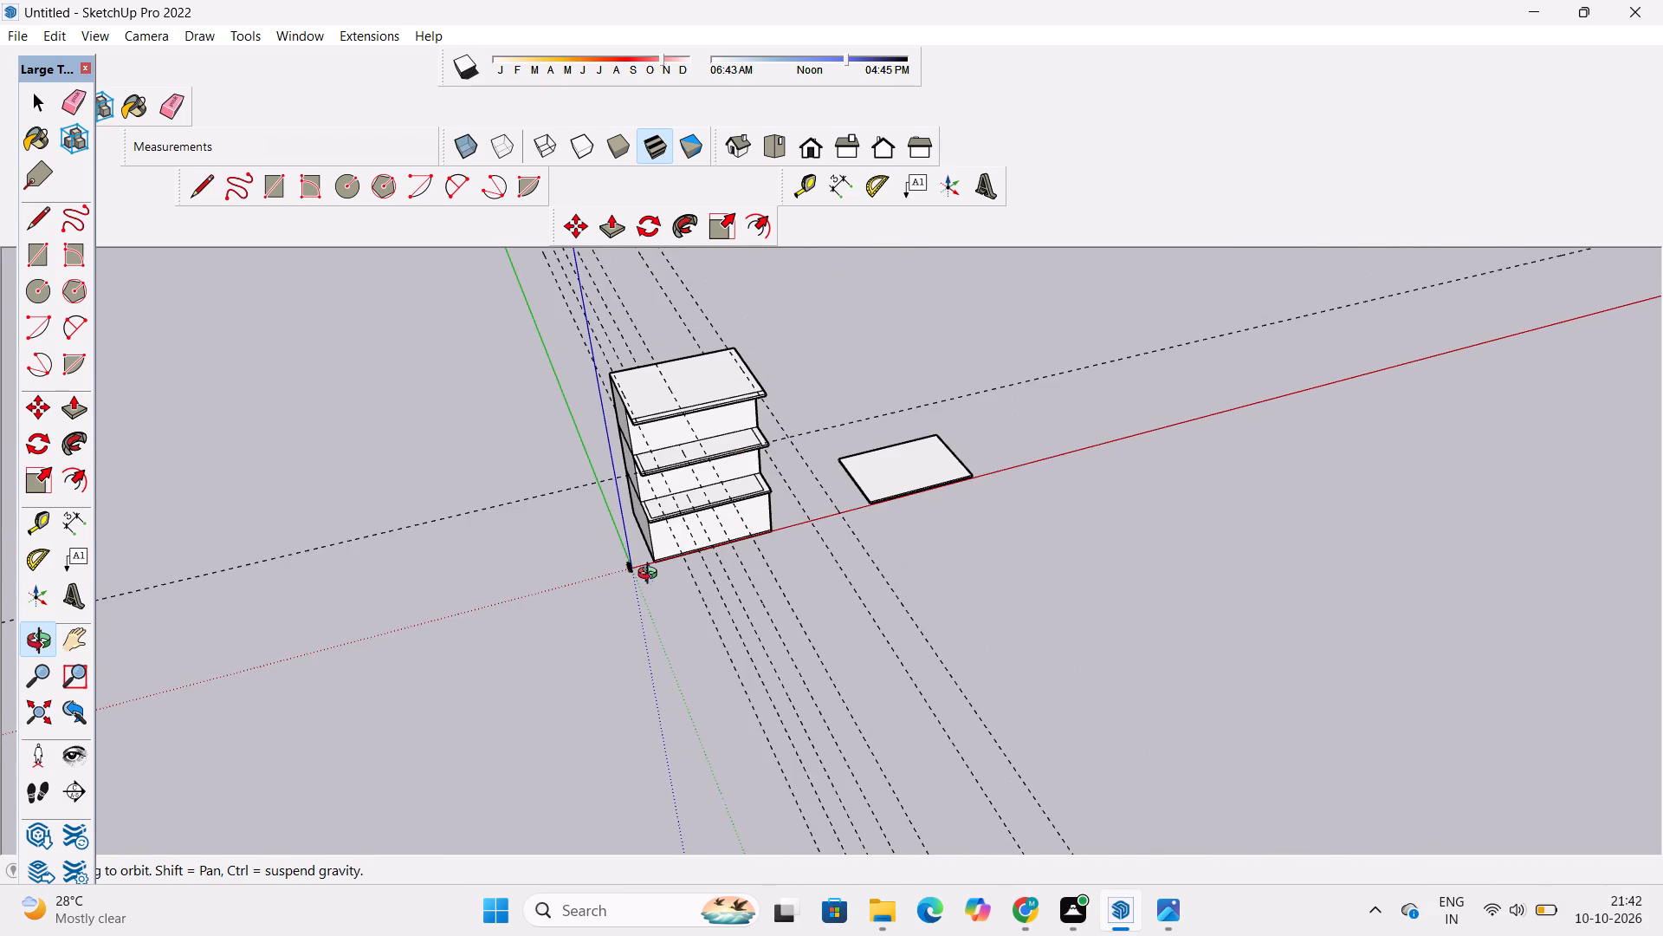
drag(673, 551, 700, 696)
scroll(637, 532, up, 5)
shift+drag(637, 530, 667, 641)
drag(659, 652, 664, 537)
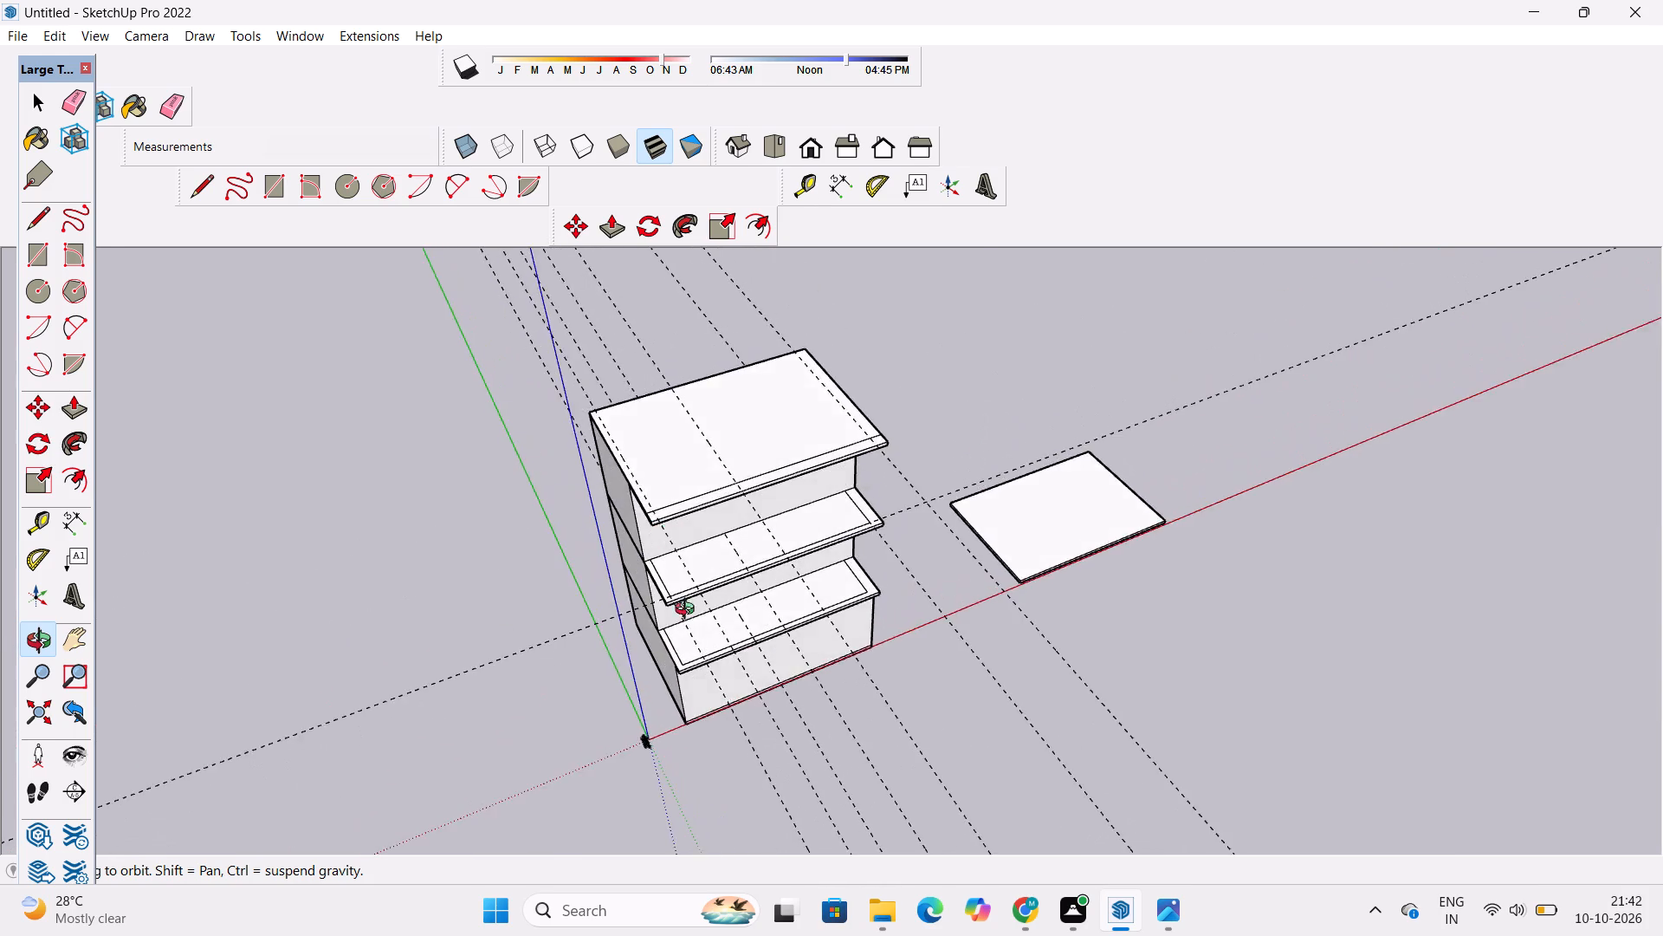
scroll(689, 611, up, 9)
drag(753, 619, 631, 598)
scroll(629, 596, down, 5)
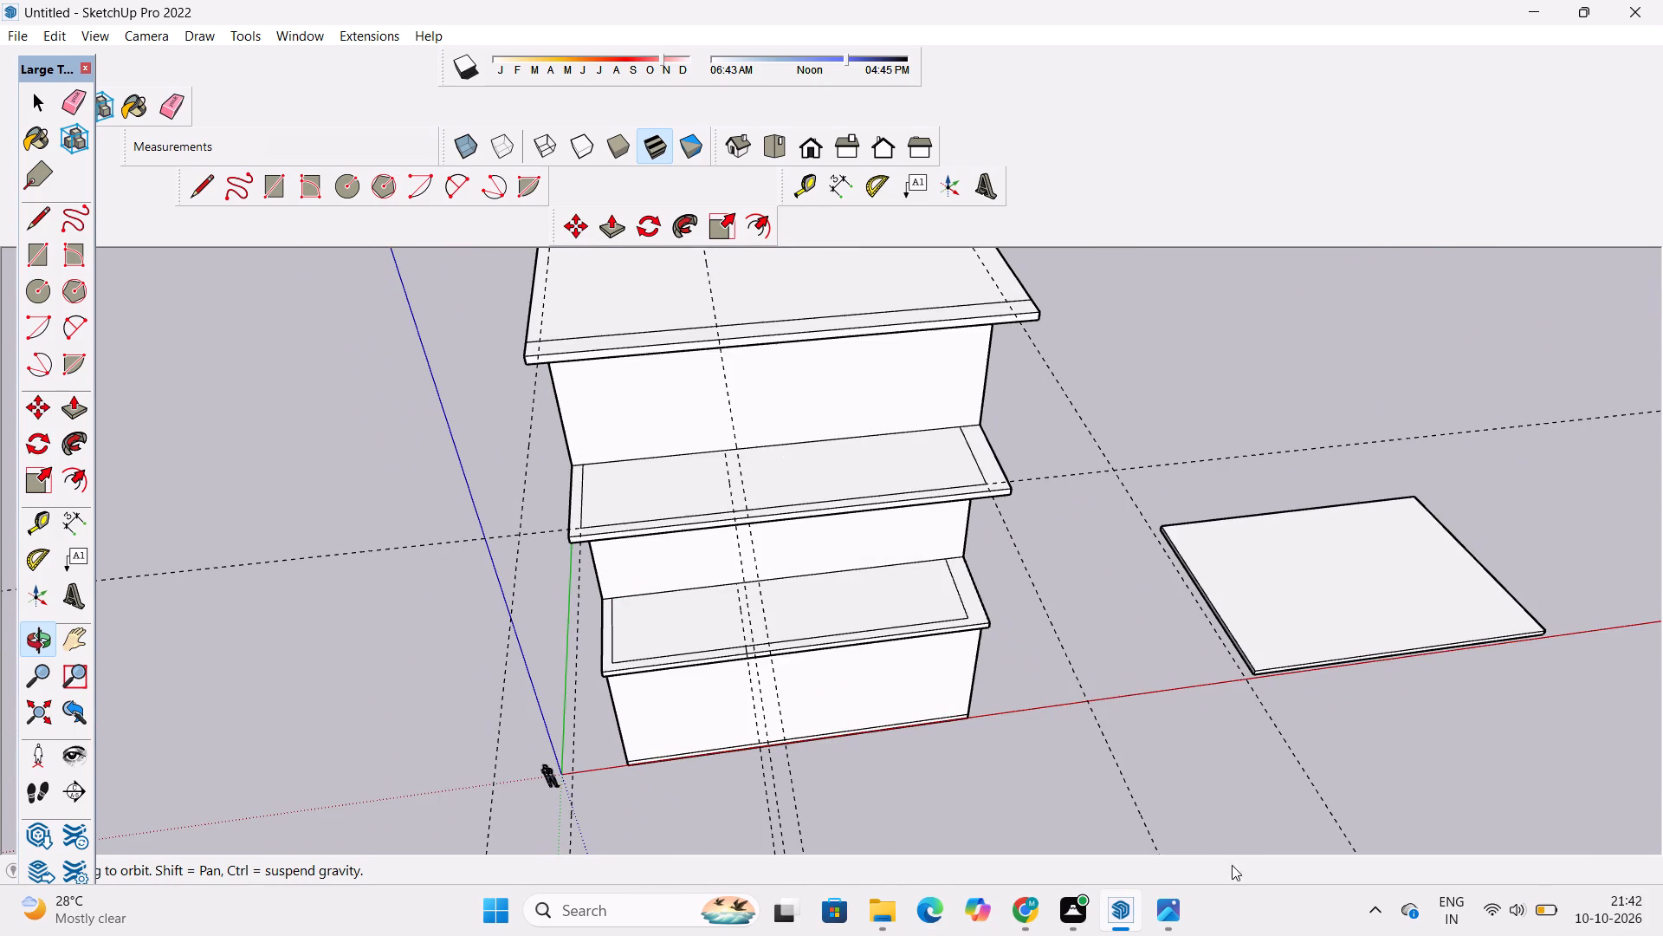
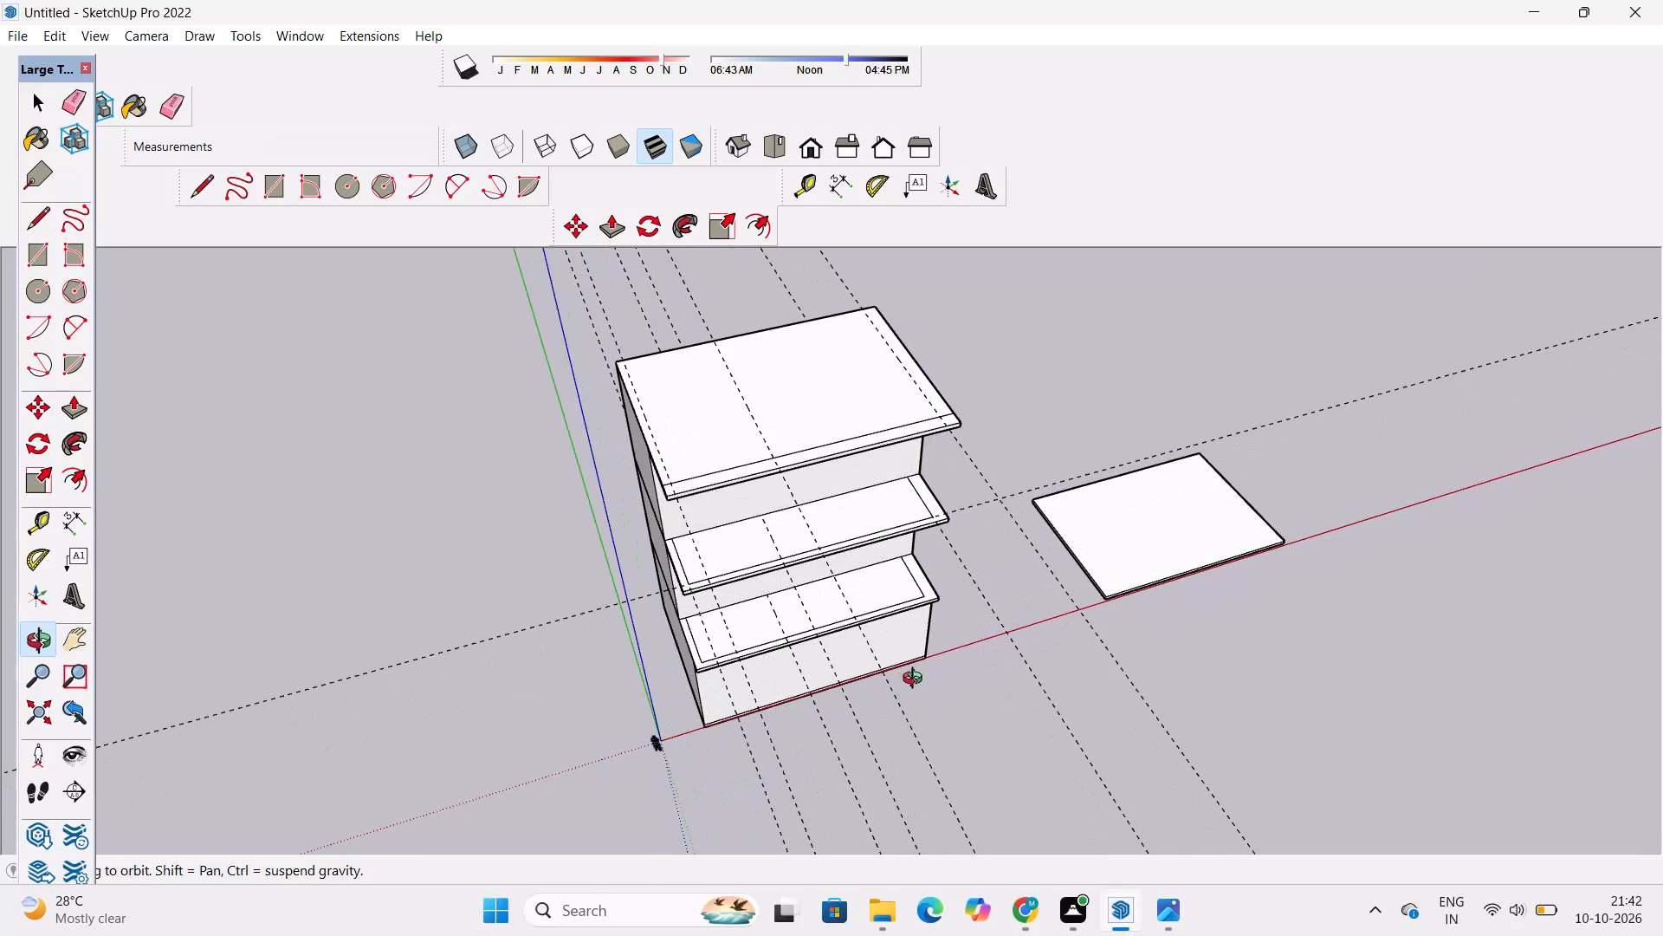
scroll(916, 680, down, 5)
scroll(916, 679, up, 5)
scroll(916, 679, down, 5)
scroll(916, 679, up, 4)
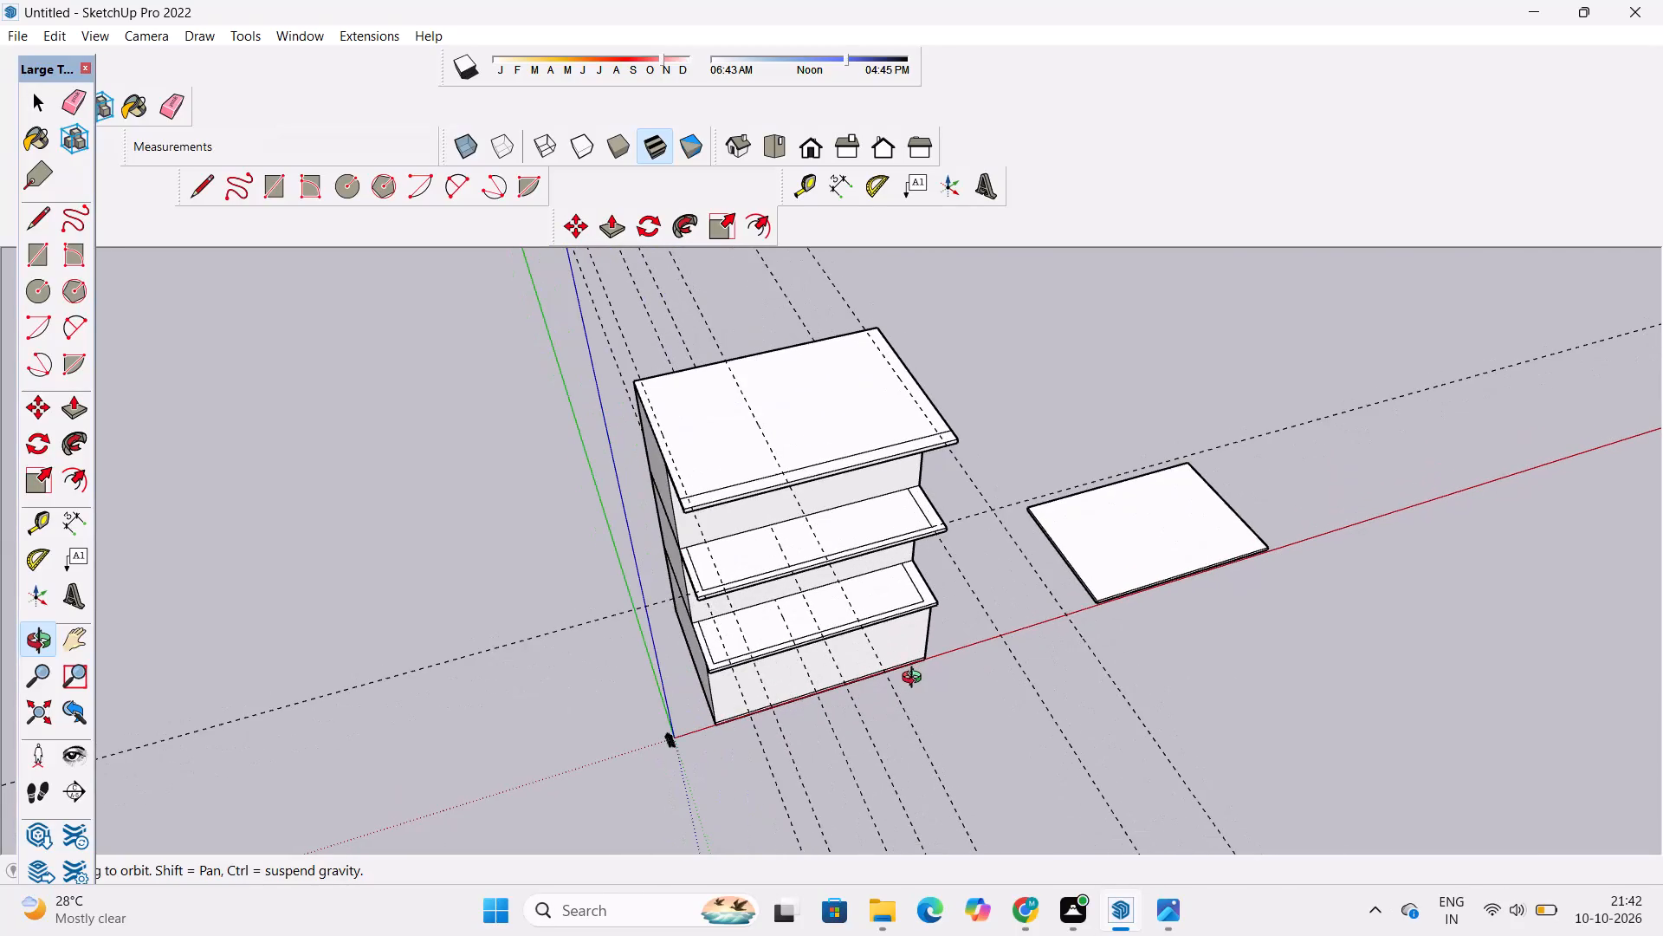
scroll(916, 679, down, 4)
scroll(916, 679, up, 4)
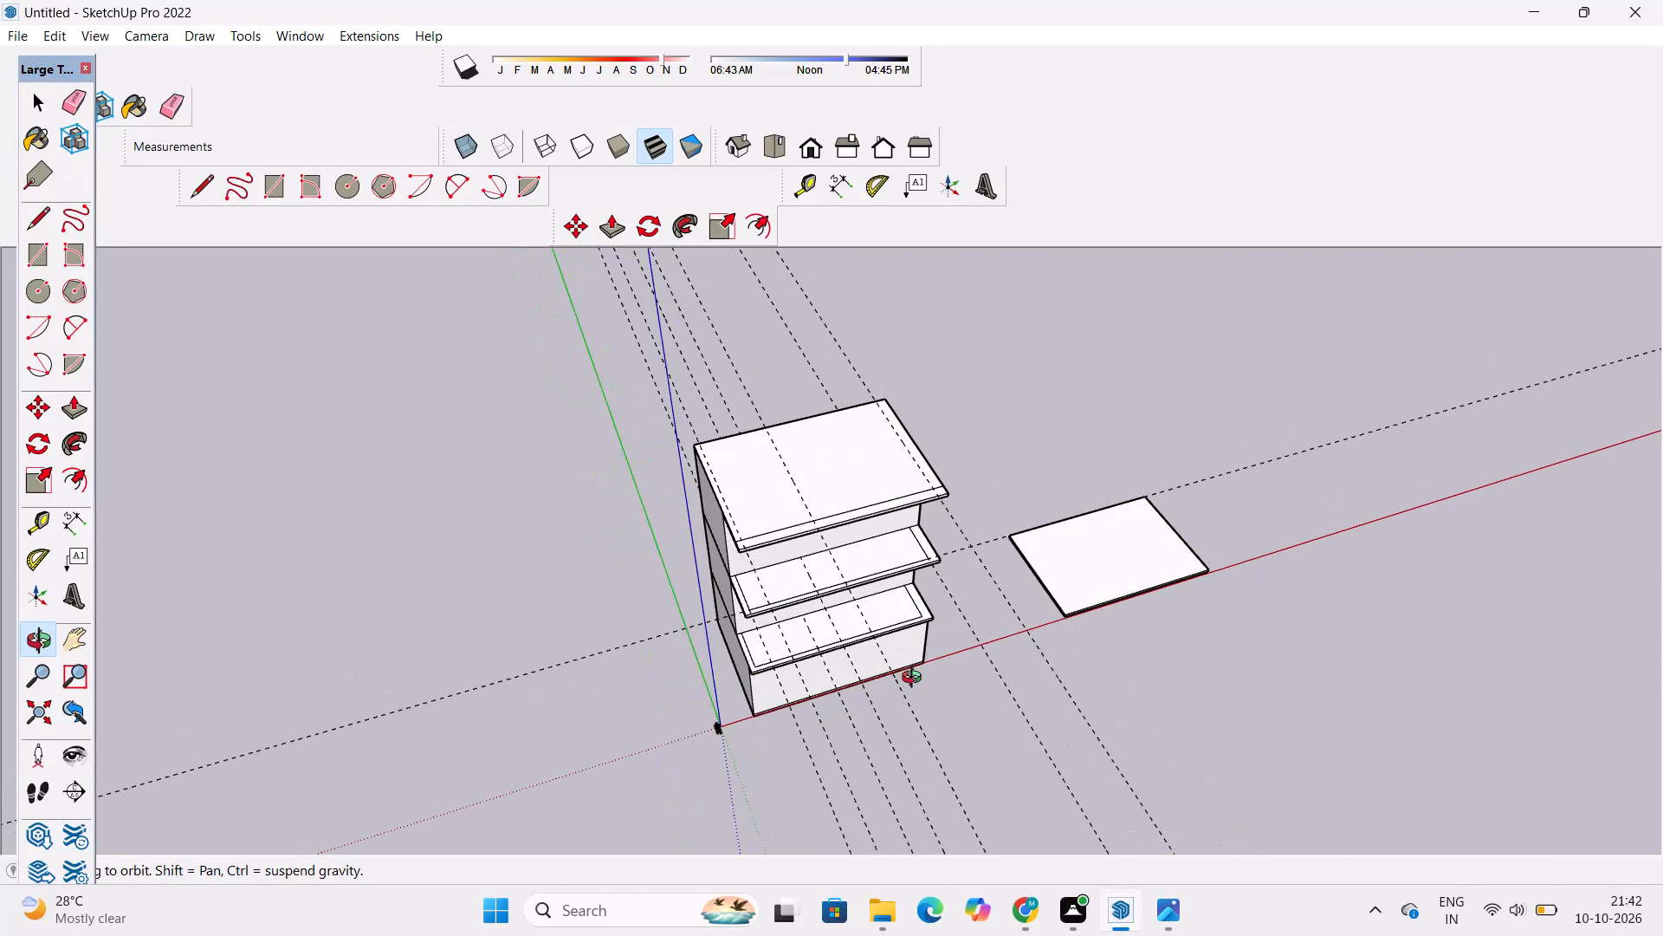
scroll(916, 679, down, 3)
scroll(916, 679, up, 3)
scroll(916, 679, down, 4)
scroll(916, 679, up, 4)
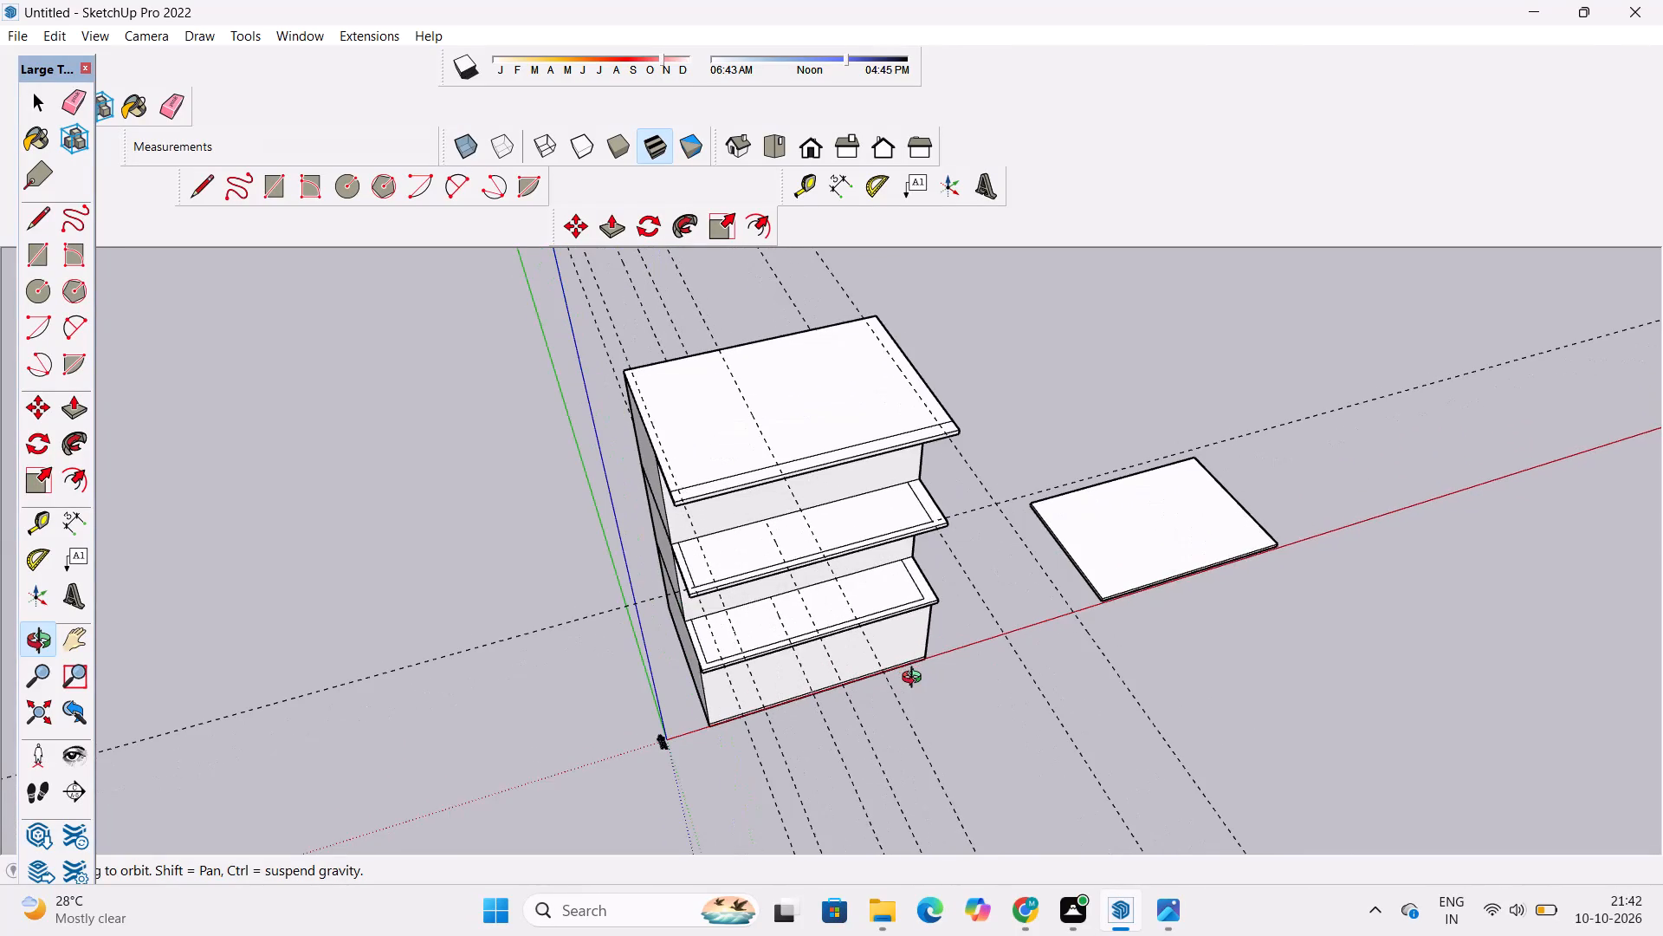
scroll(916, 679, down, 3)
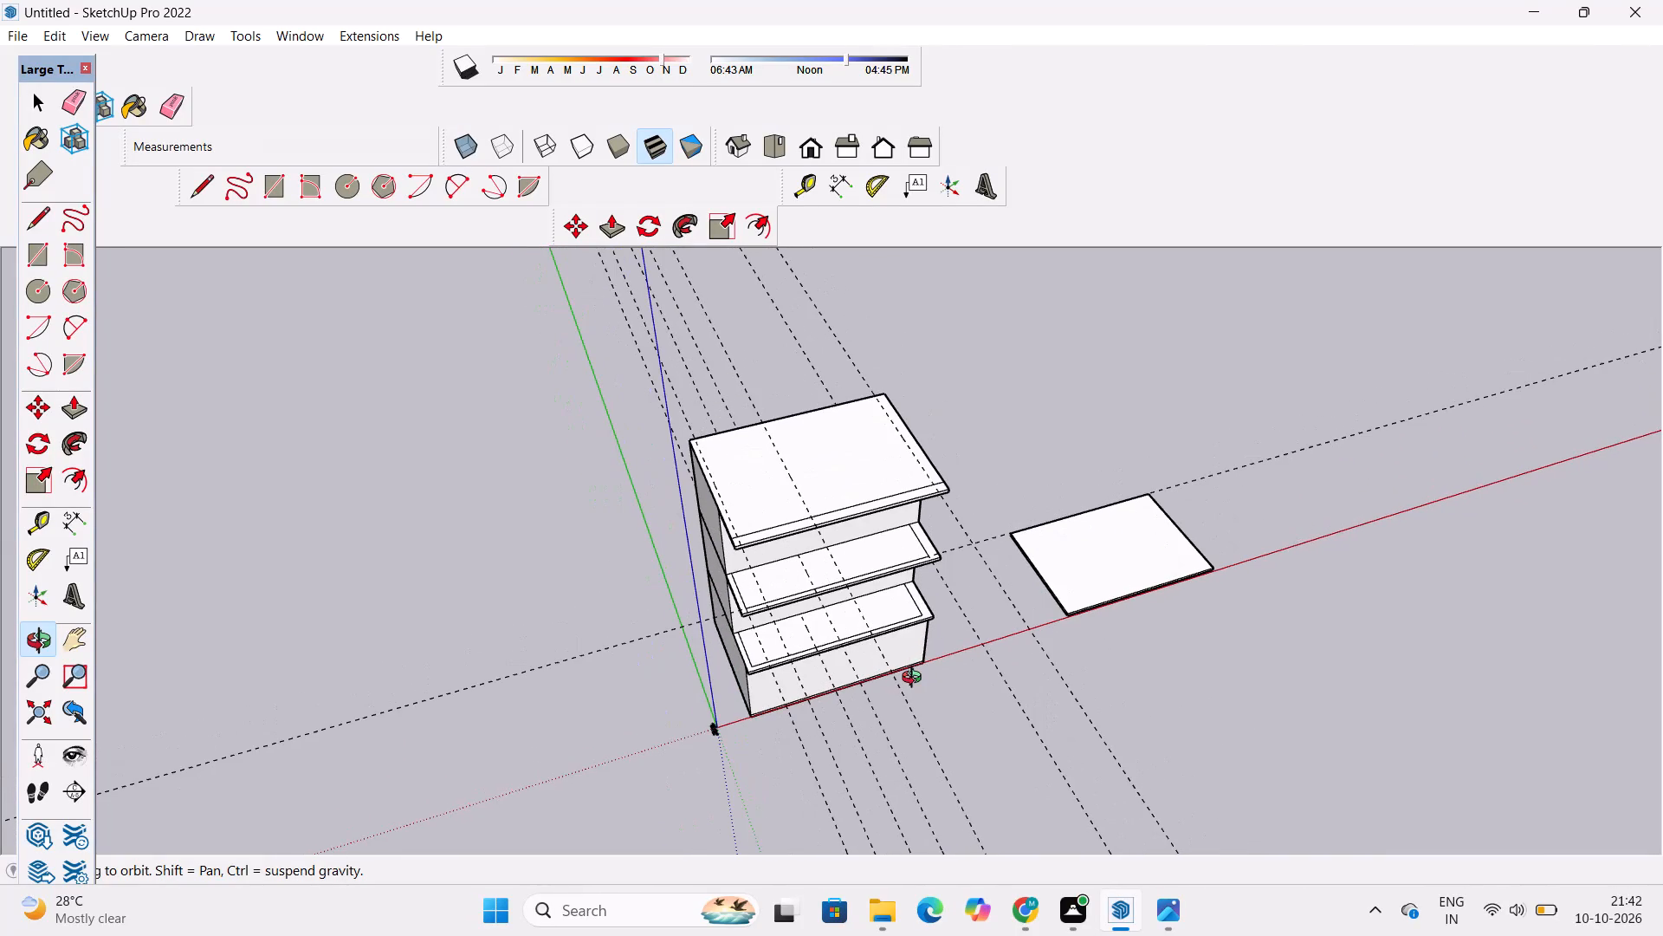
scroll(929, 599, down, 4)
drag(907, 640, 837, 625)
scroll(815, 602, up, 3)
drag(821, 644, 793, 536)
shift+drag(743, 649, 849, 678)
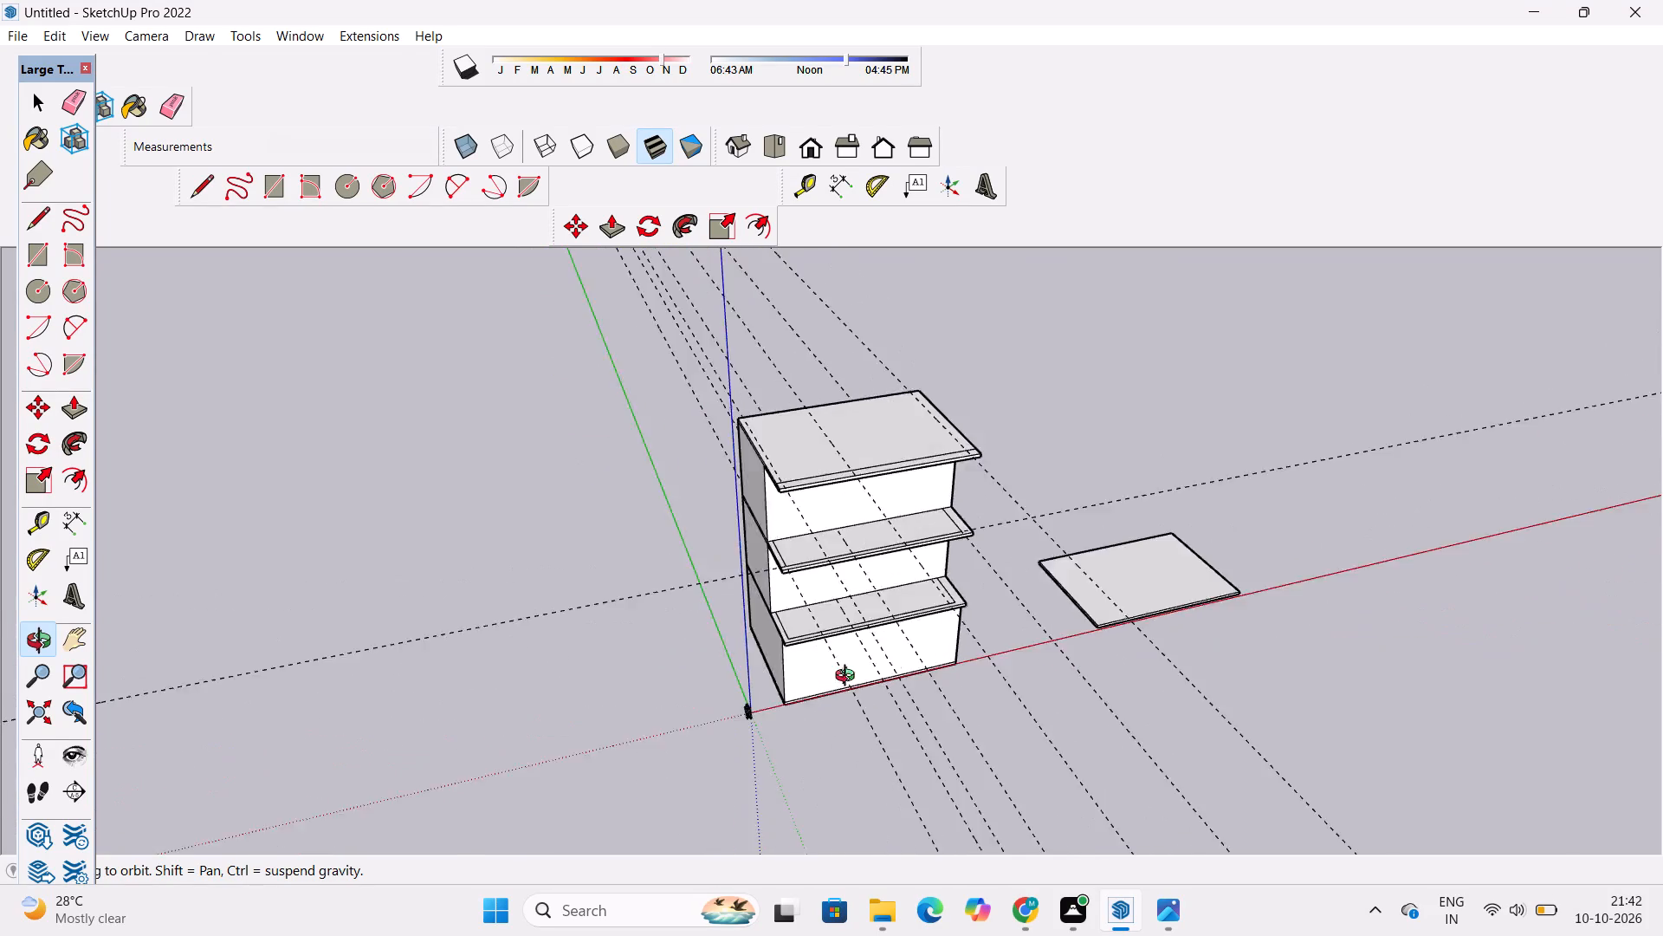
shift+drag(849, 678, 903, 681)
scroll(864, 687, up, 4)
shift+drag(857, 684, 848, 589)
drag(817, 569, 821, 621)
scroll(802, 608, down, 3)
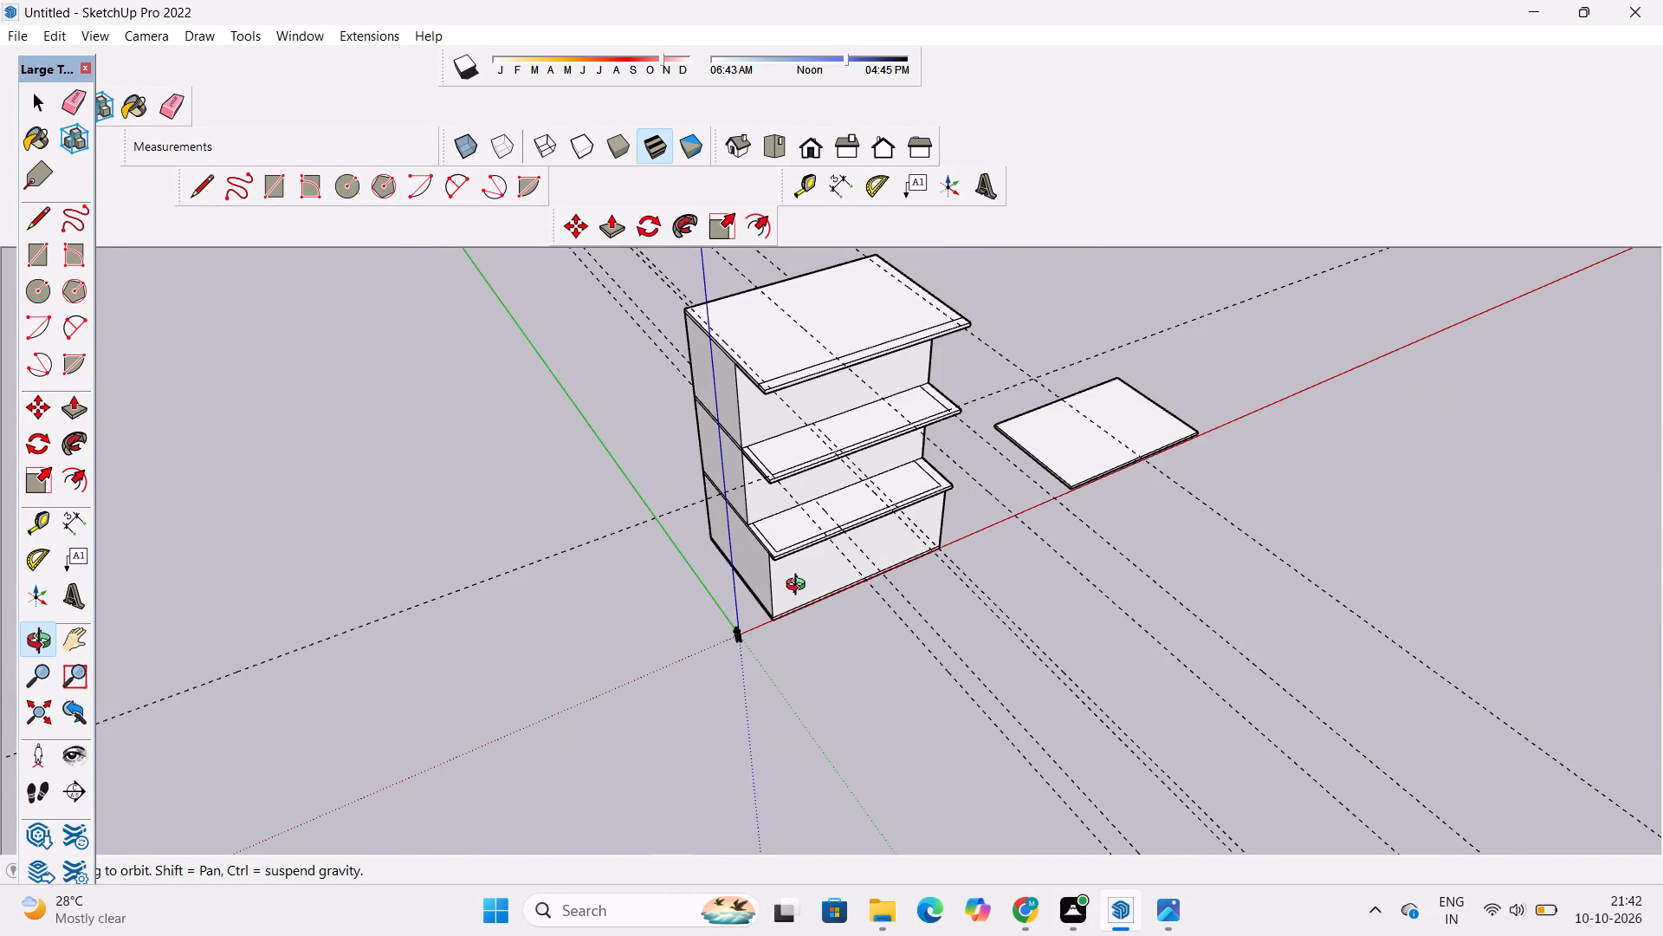
Draw a short dividing line on the middle slab's front border, along the crossing guide from the inset line to the front edge.
drag(802, 585, 819, 660)
scroll(813, 637, up, 5)
drag(878, 626, 708, 654)
scroll(723, 627, up, 2)
shift+drag(880, 532, 849, 608)
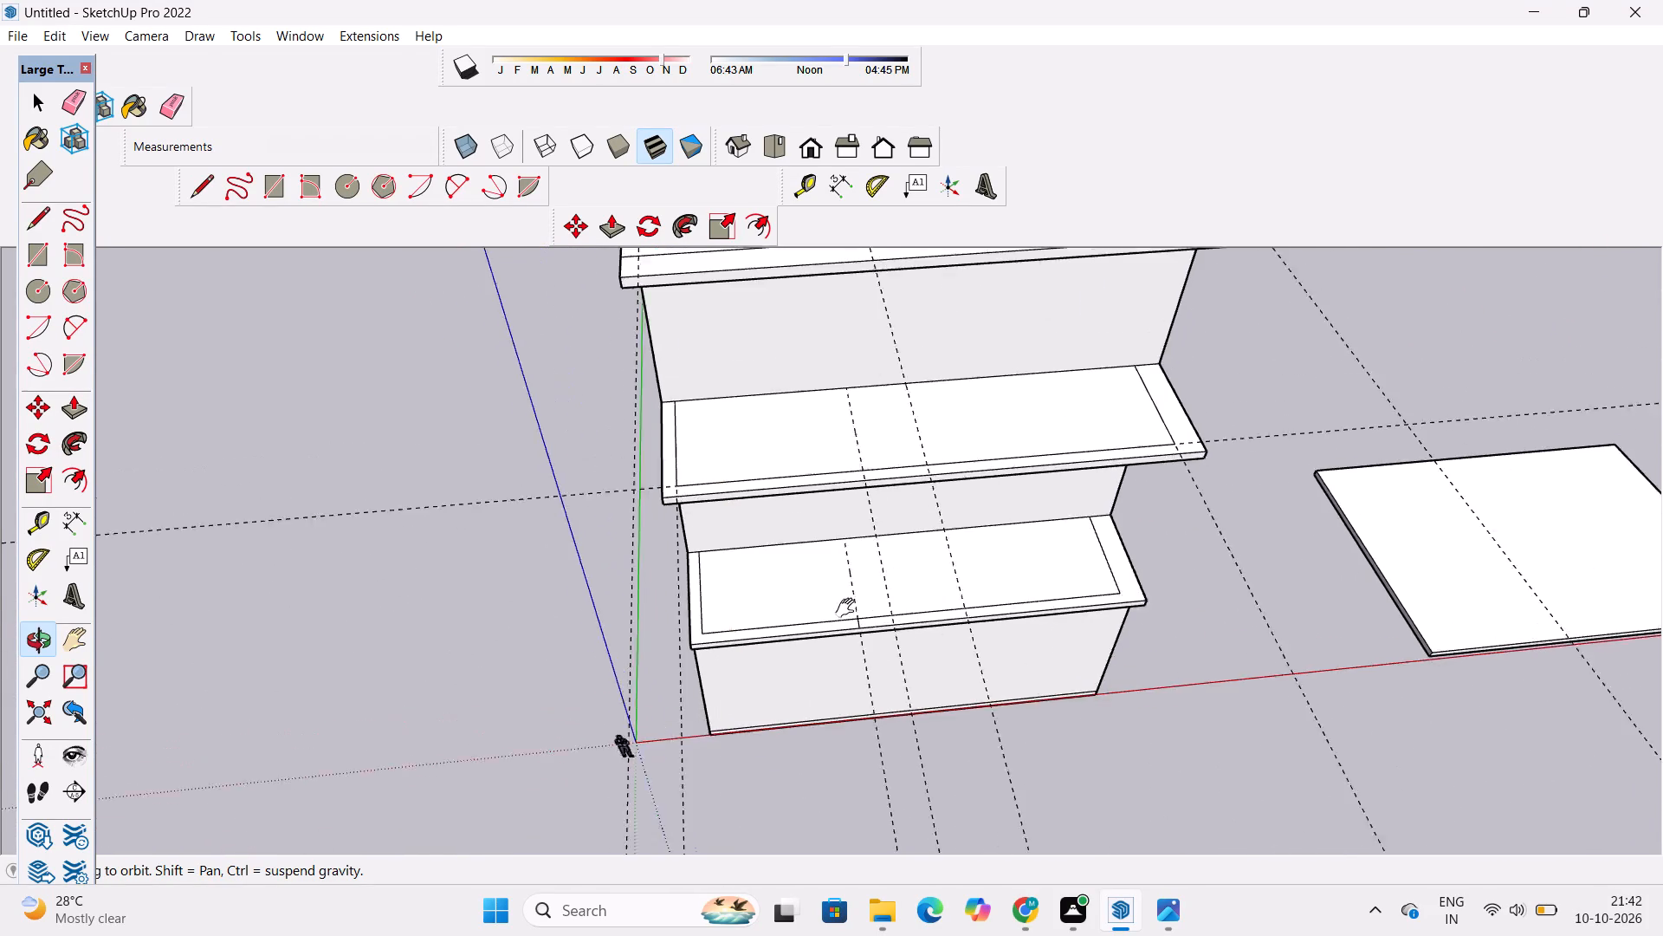
shift+drag(849, 608, 847, 610)
scroll(832, 562, up, 4)
shift+drag(842, 523, 844, 605)
scroll(846, 588, up, 3)
shift+drag(846, 586, 846, 607)
shift+drag(846, 607, 844, 560)
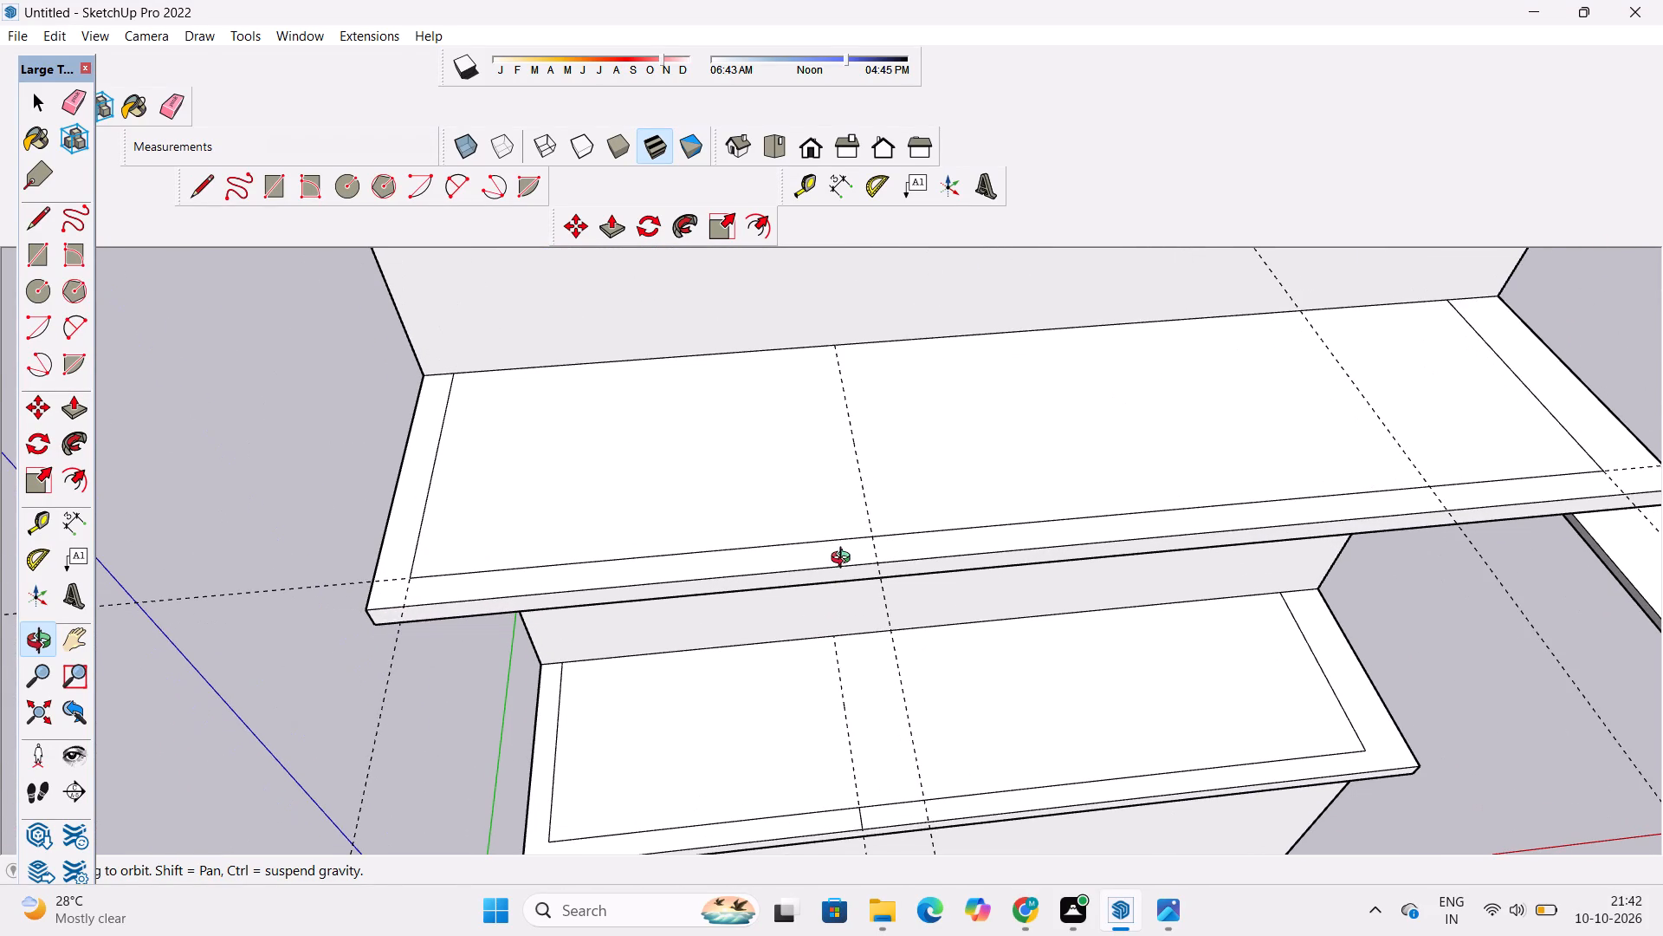
key(l)
scroll(849, 546, up, 2)
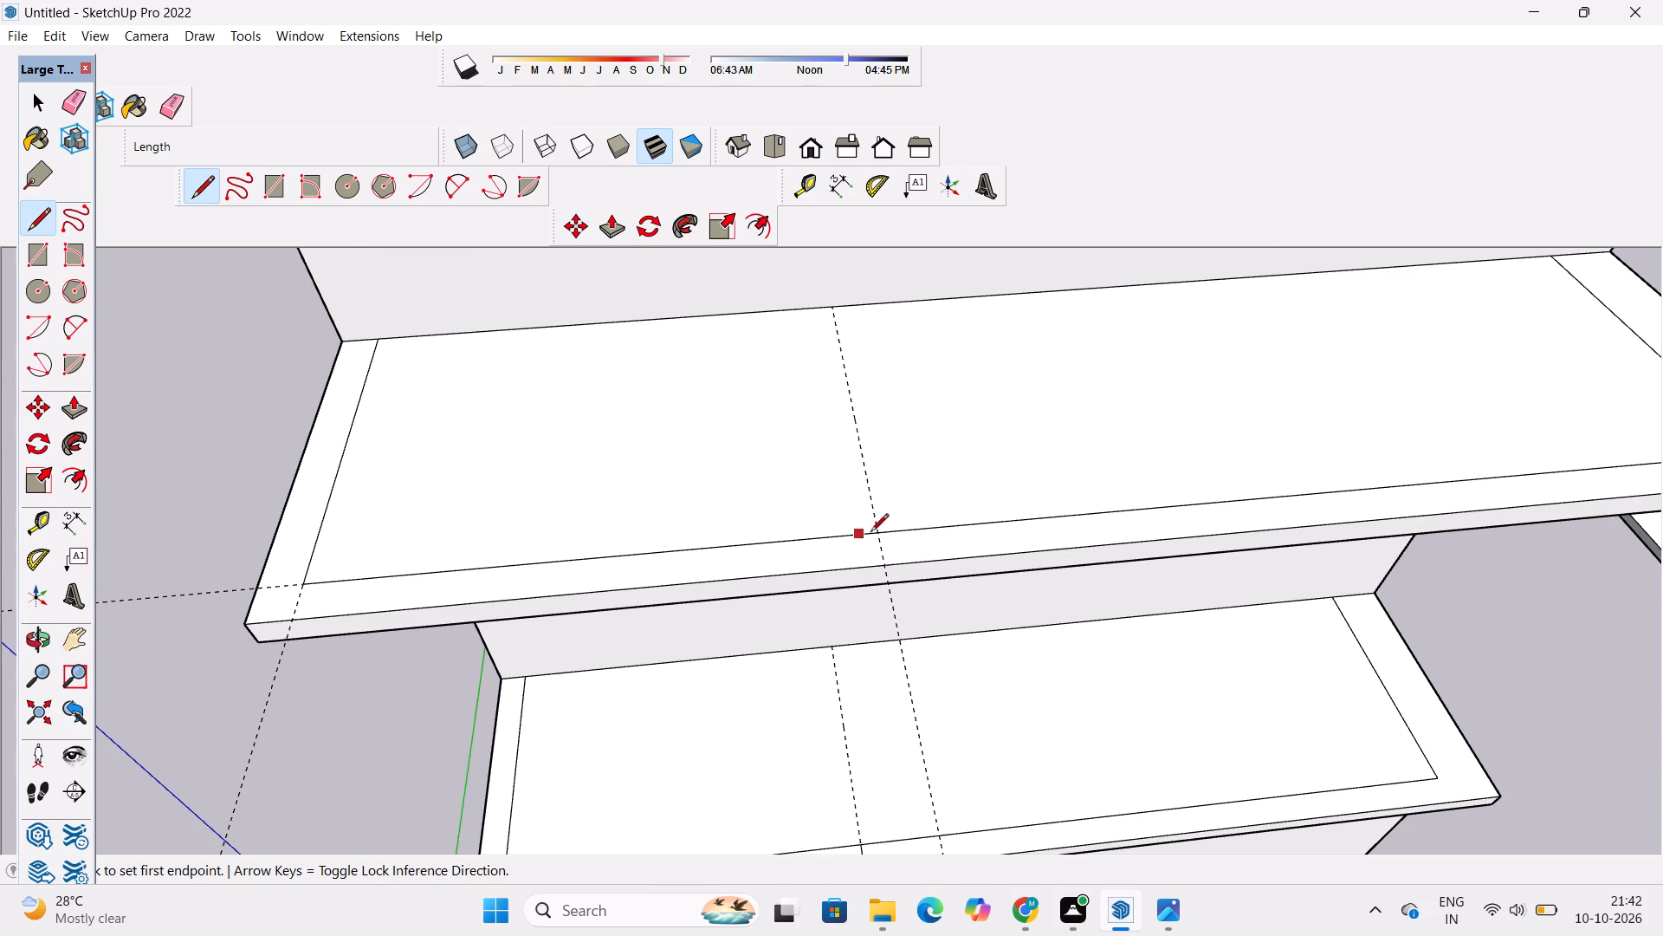
click(876, 534)
drag(883, 566, 887, 575)
Draw a 3' dividing line across the top slab's front border, along the crossing guide from the inset line to the front edge.
scroll(876, 668, down, 2)
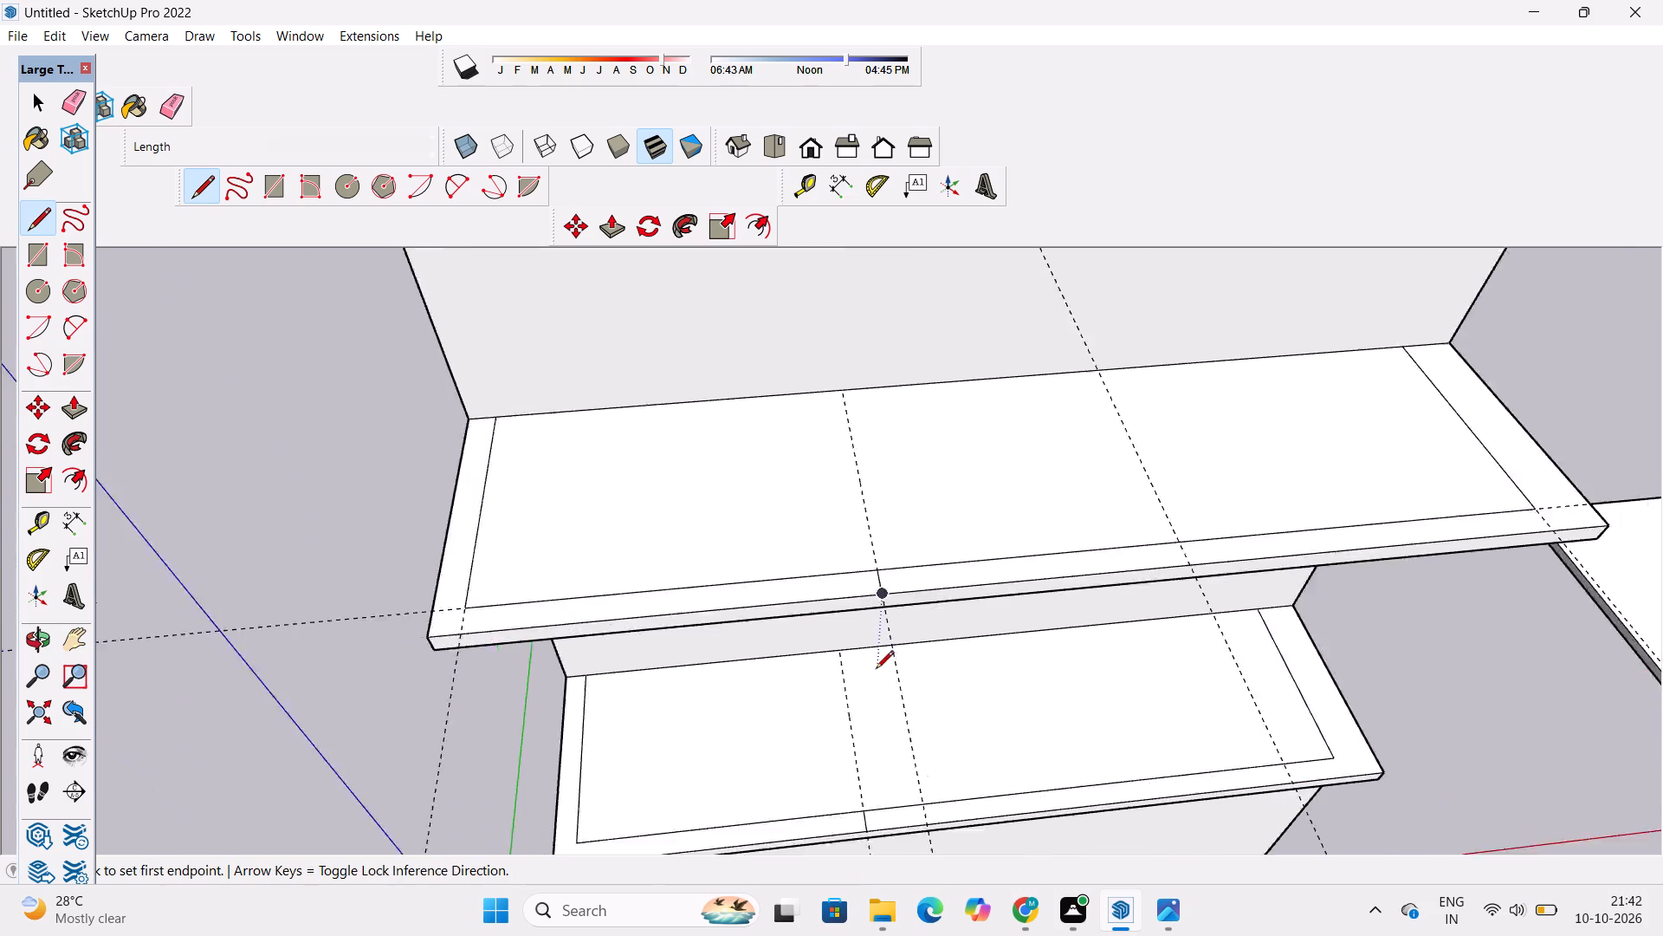
scroll(876, 670, down, 10)
scroll(867, 521, up, 9)
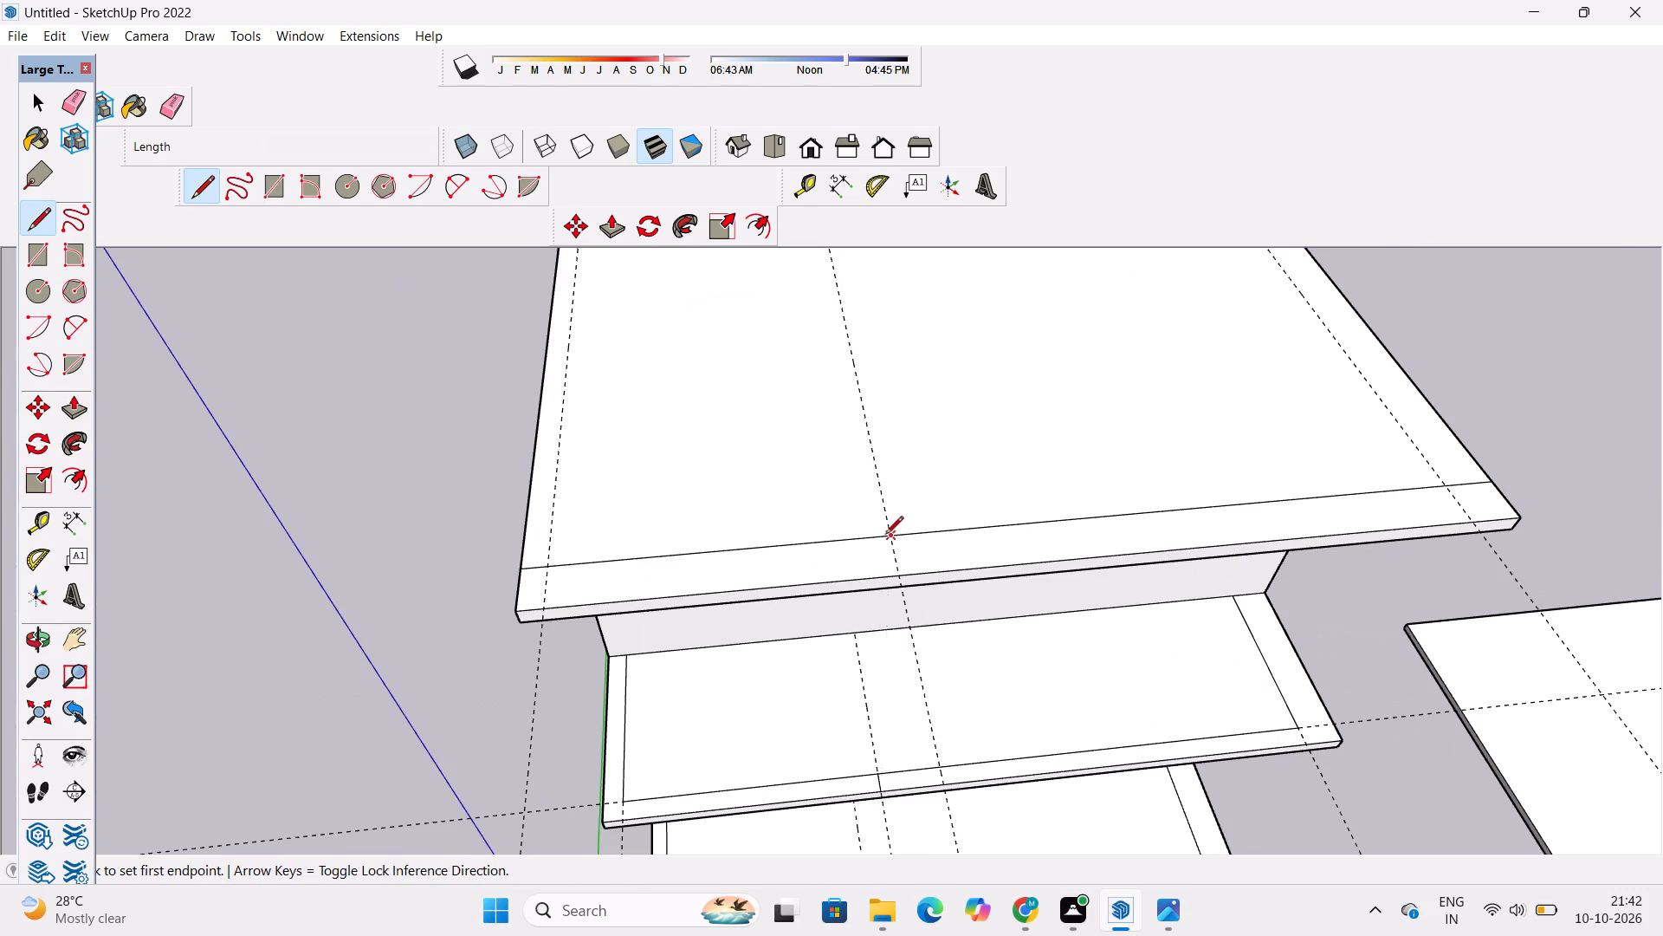
scroll(886, 536, up, 3)
click(890, 536)
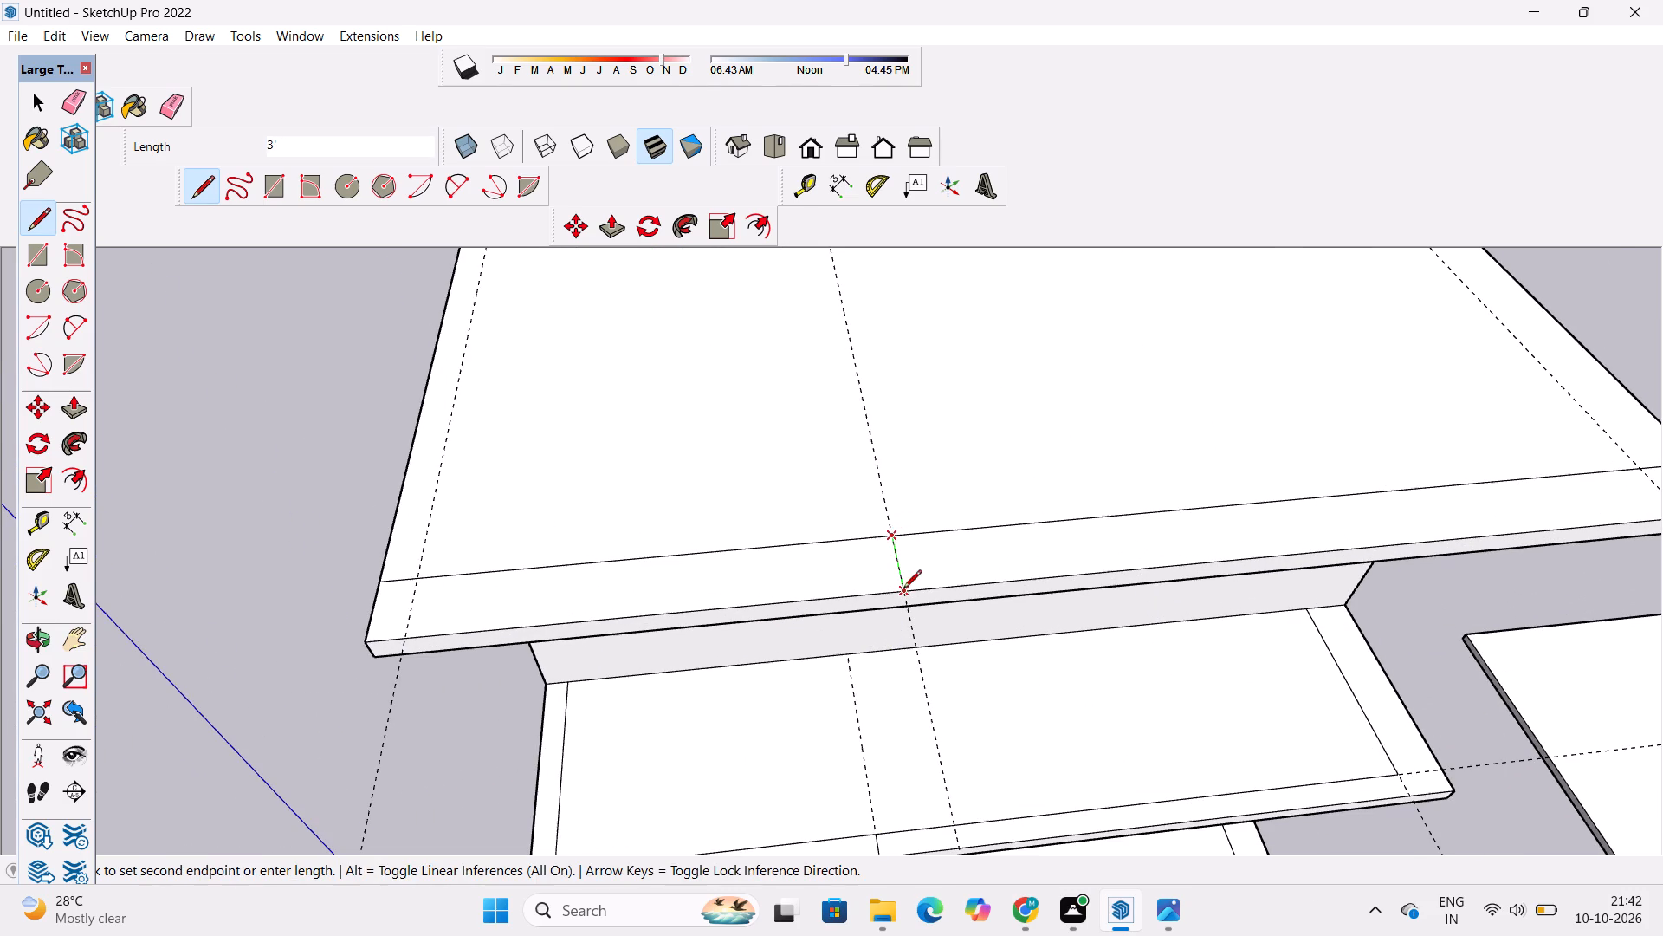
click(903, 592)
key(space)
Examine the dividing lines and guides on the three slabs from above the front and from both sides.
text(o)
scroll(872, 549, down, 10)
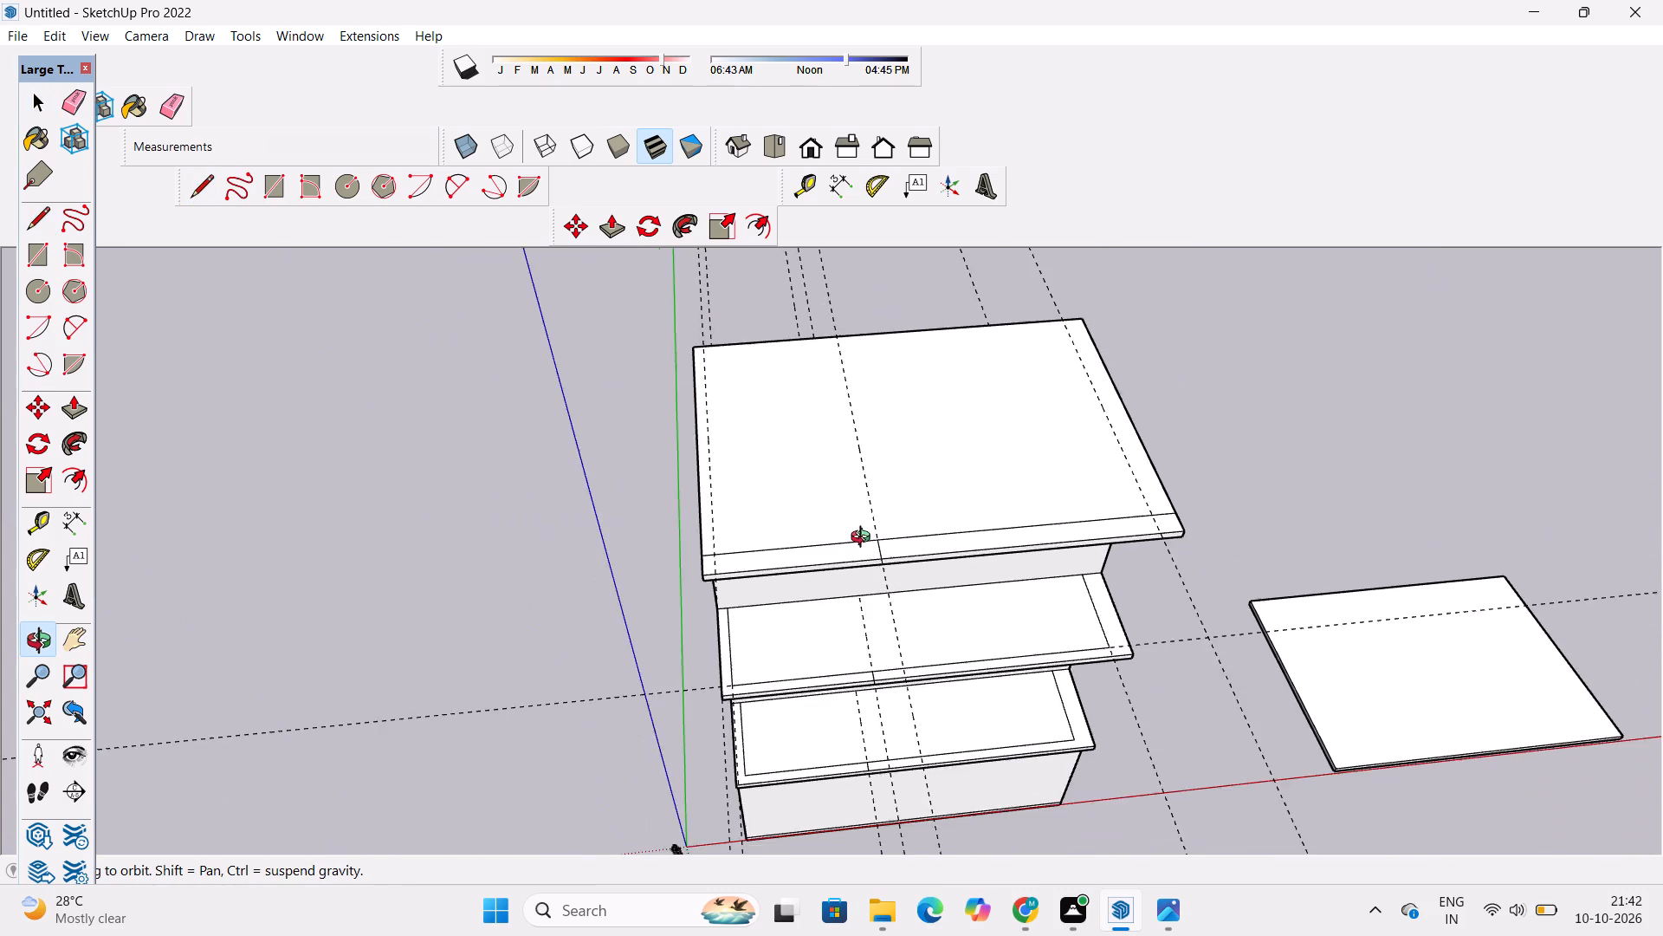
scroll(864, 539, down, 1)
drag(852, 565, 979, 566)
drag(1019, 586, 900, 571)
drag(932, 605, 846, 602)
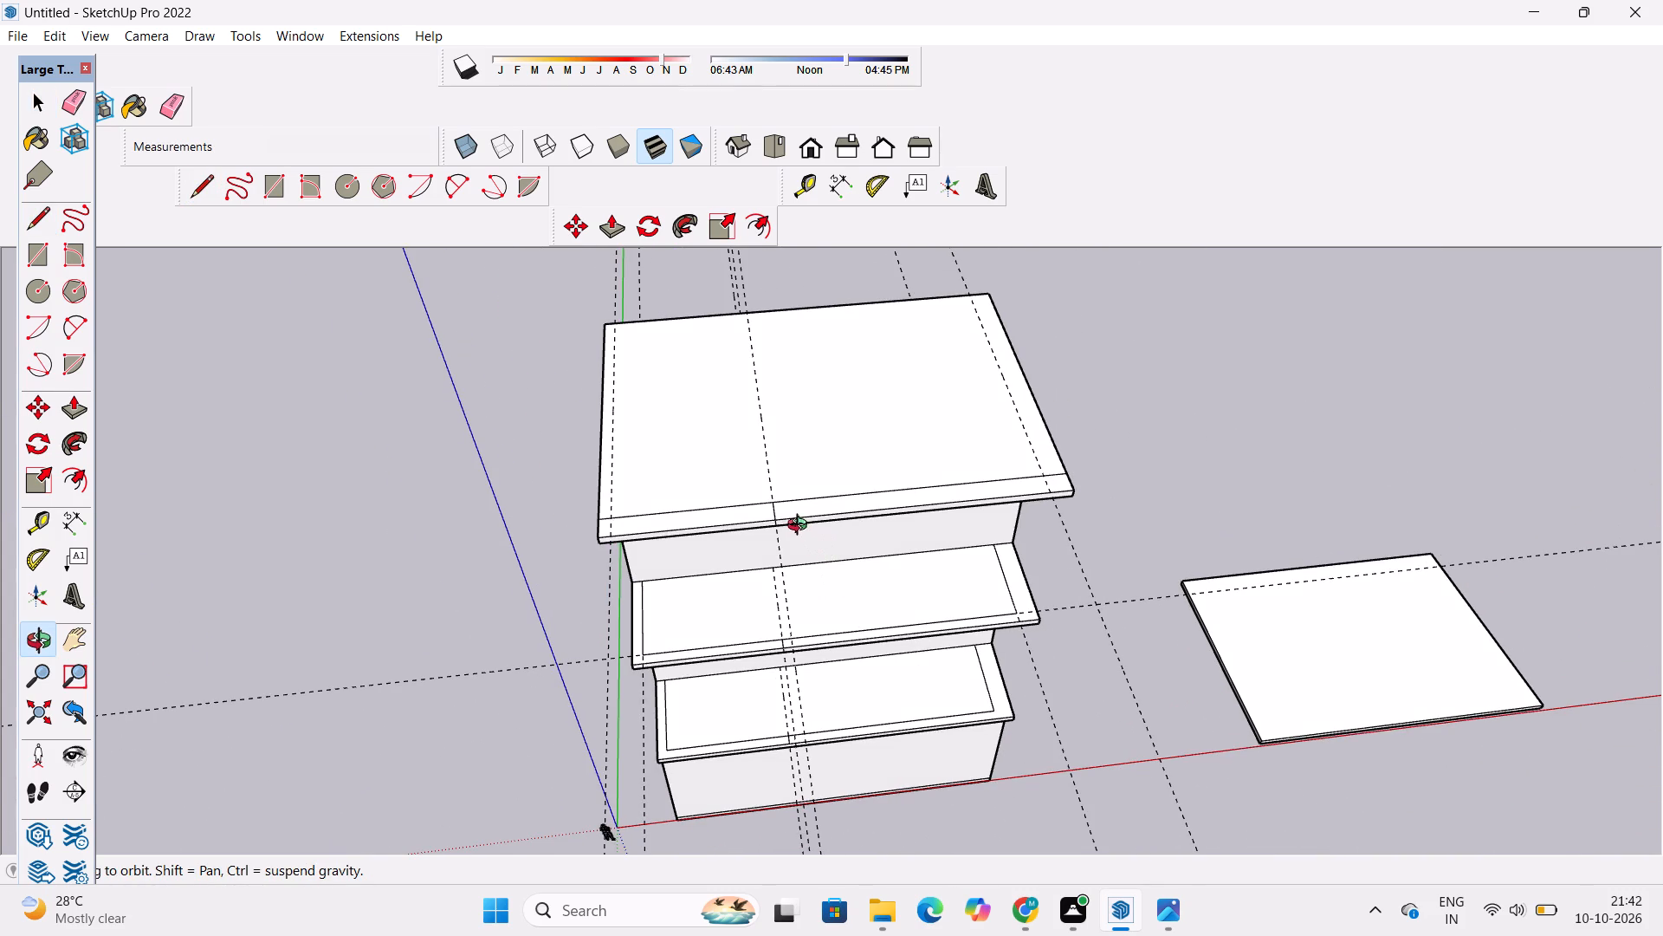
scroll(798, 527, down, 4)
shift+drag(785, 580, 778, 547)
drag(777, 545, 831, 588)
scroll(834, 612, up, 5)
drag(884, 646, 716, 618)
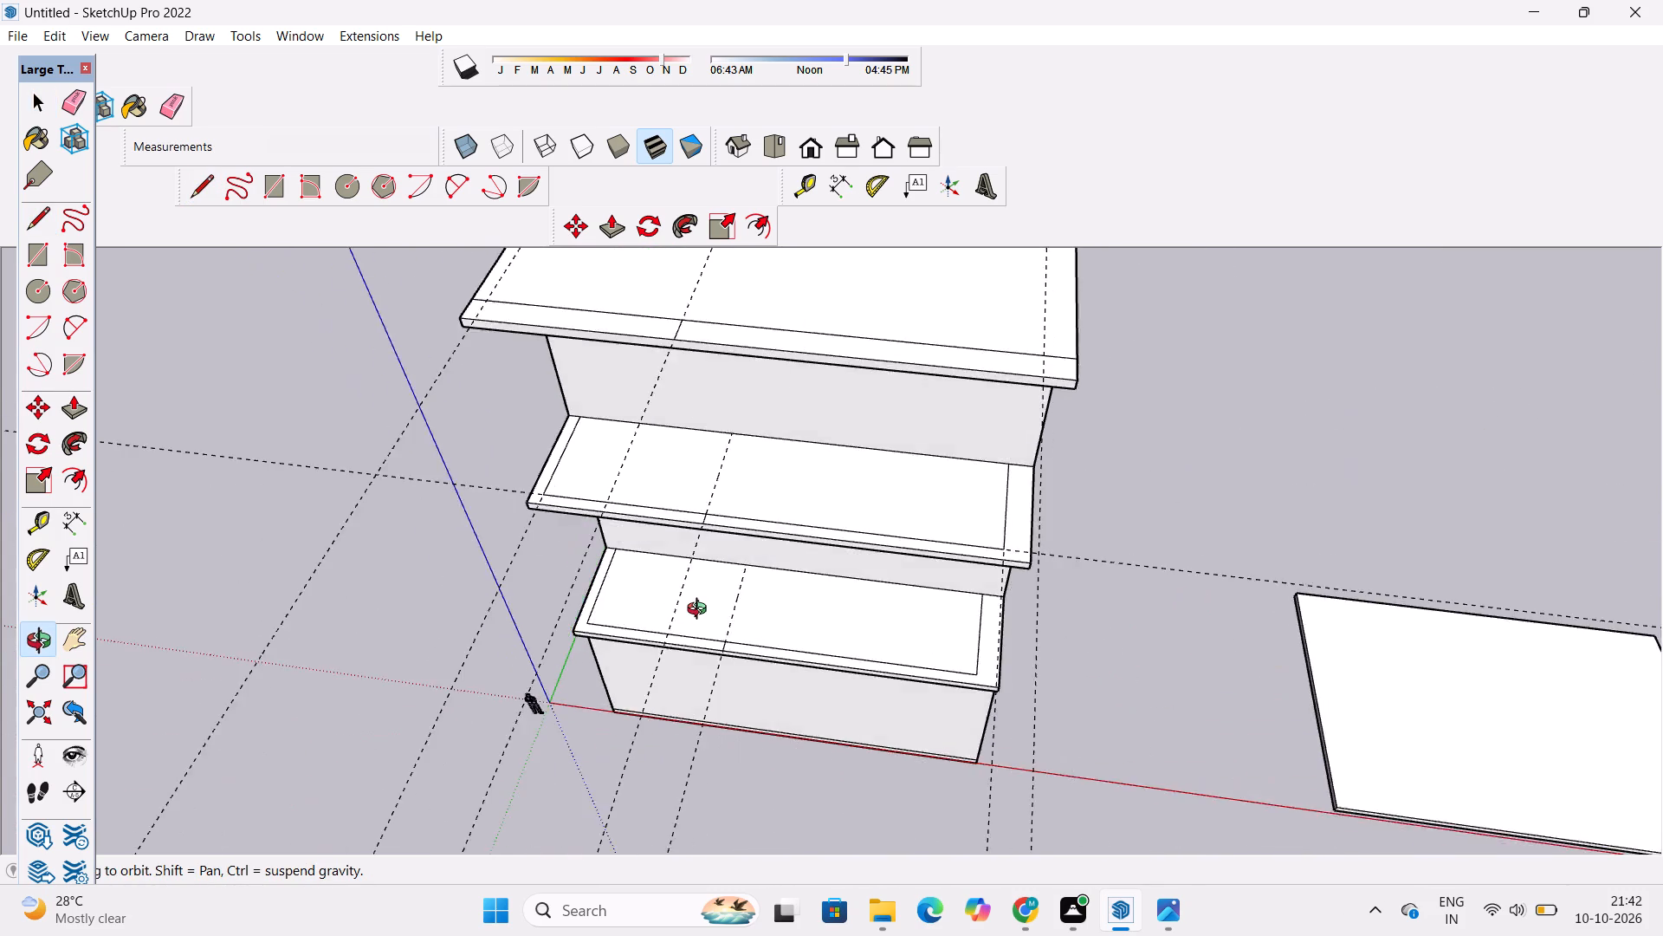
scroll(701, 611, up, 3)
drag(714, 614, 830, 640)
scroll(729, 609, down, 5)
drag(683, 637, 696, 621)
drag(697, 619, 709, 640)
shift+drag(709, 640, 720, 633)
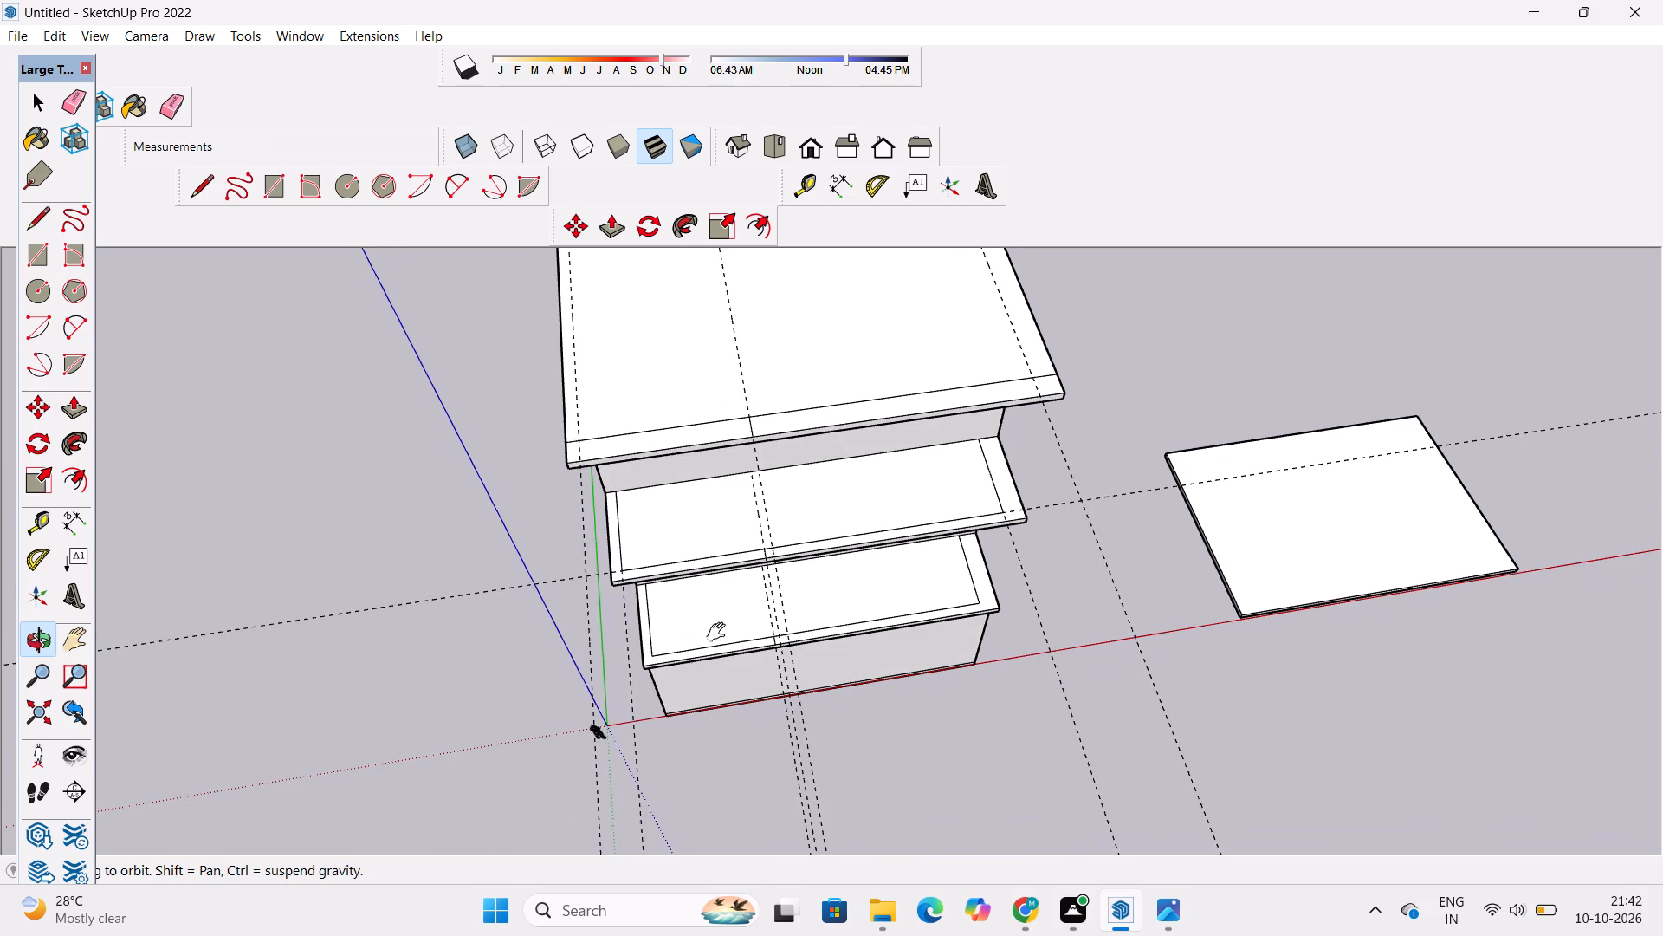
shift+drag(720, 633, 724, 628)
Erase the guide running parallel to the front, plus the middle slab's origin-side guide and the guide at its dividing line.
key(e)
drag(484, 557, 499, 597)
scroll(566, 562, up, 3)
drag(524, 570, 531, 594)
scroll(638, 536, up, 5)
scroll(611, 601, down, 5)
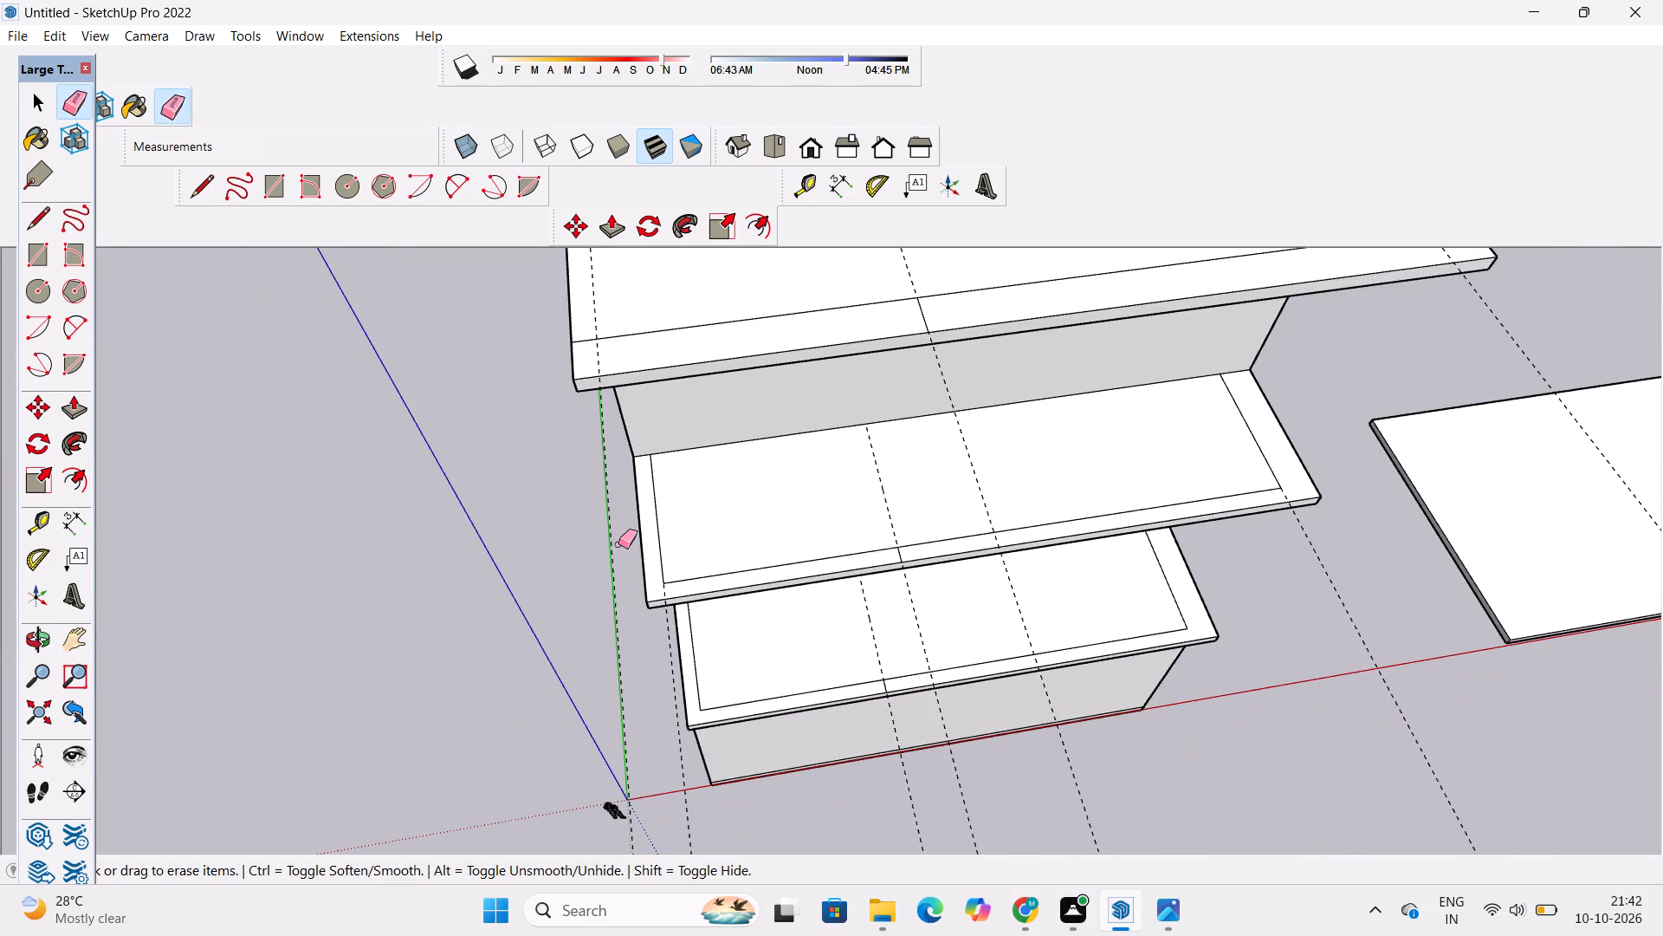
scroll(620, 542, up, 7)
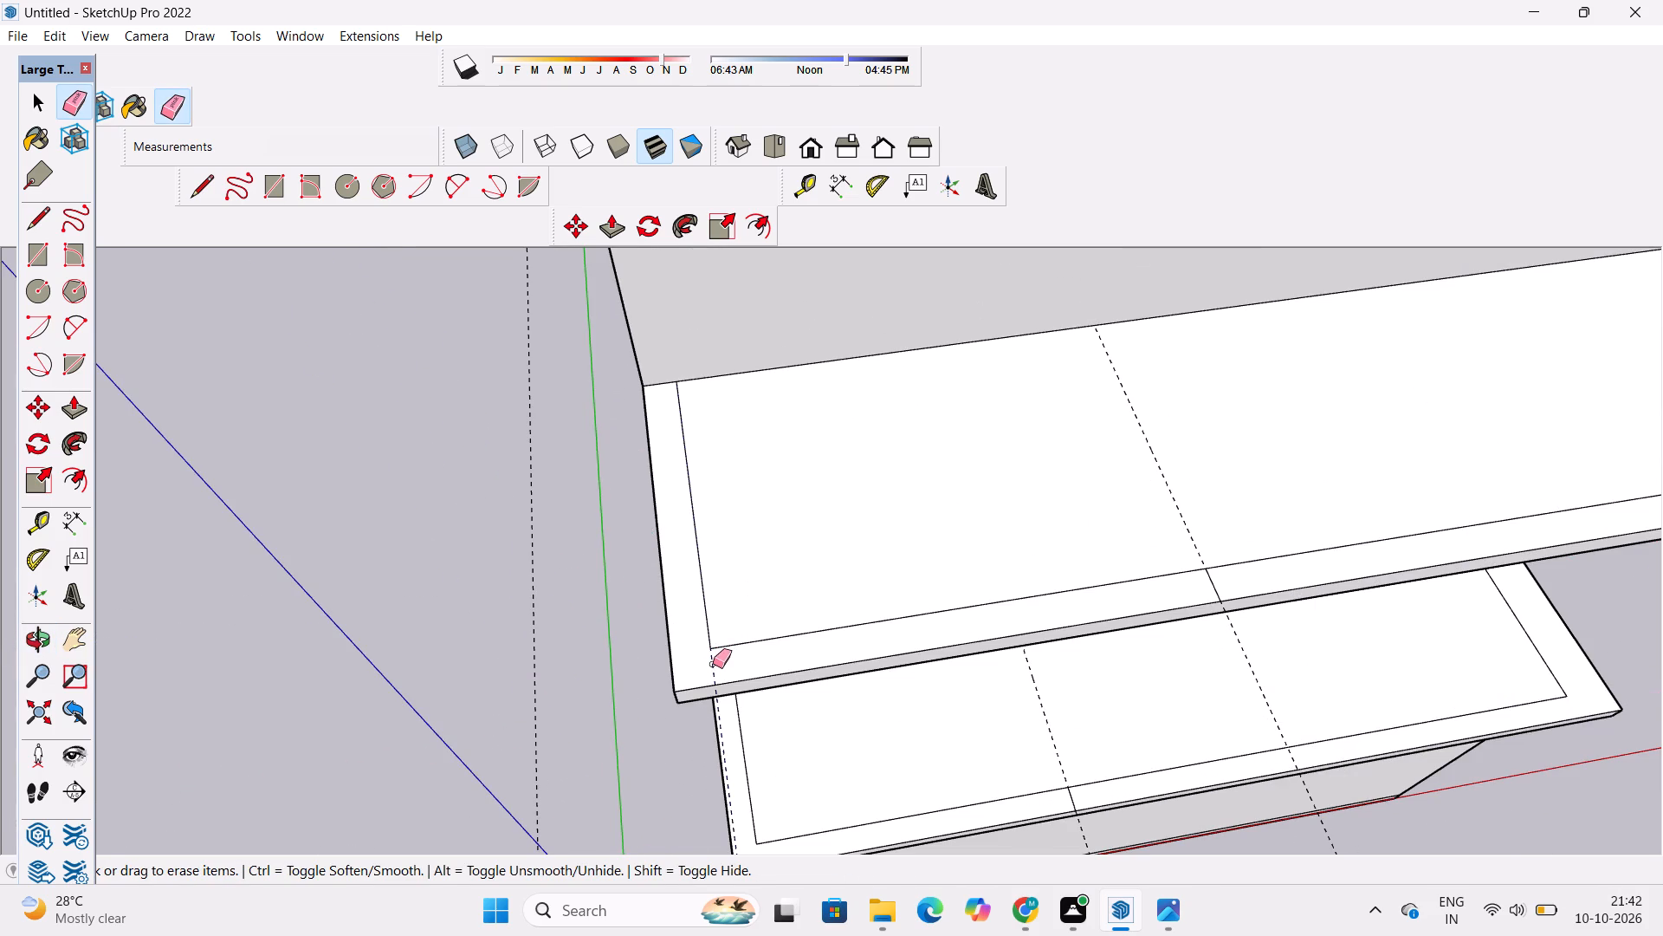
click(713, 664)
drag(1162, 435, 1129, 460)
Erase the remaining guides on the lowest and middle slabs, including their far-side guides, keeping only the top slab's three guides.
scroll(926, 439, down, 4)
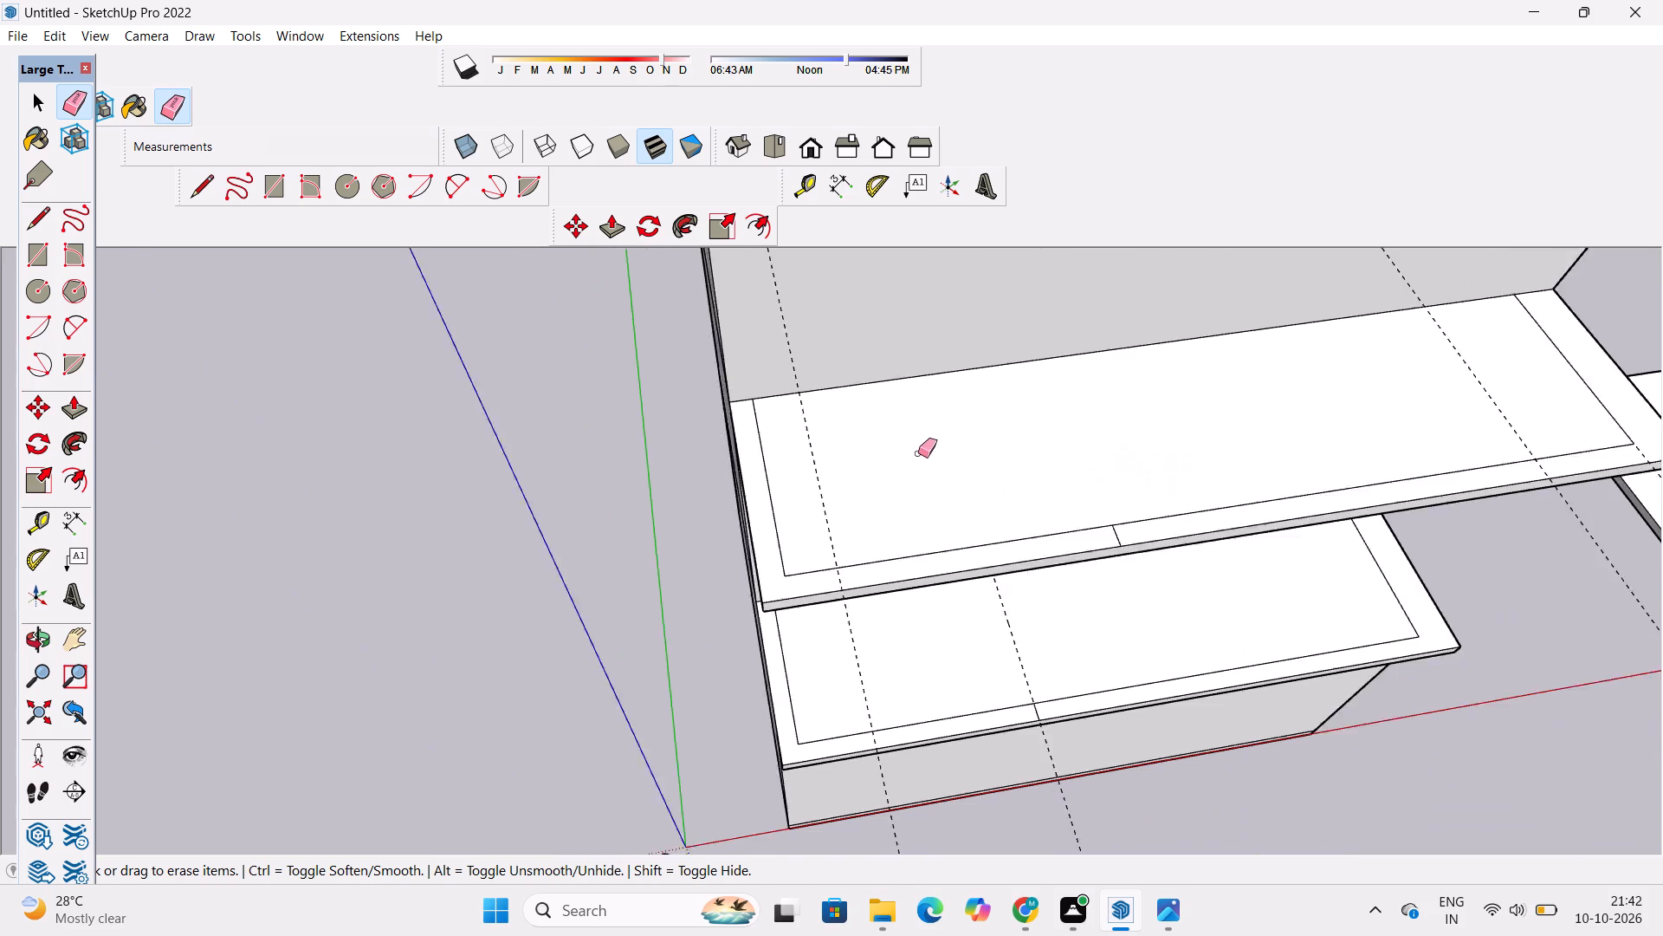
scroll(918, 453, down, 2)
scroll(957, 644, up, 4)
drag(1052, 583, 974, 613)
scroll(661, 602, down, 10)
scroll(1241, 451, up, 4)
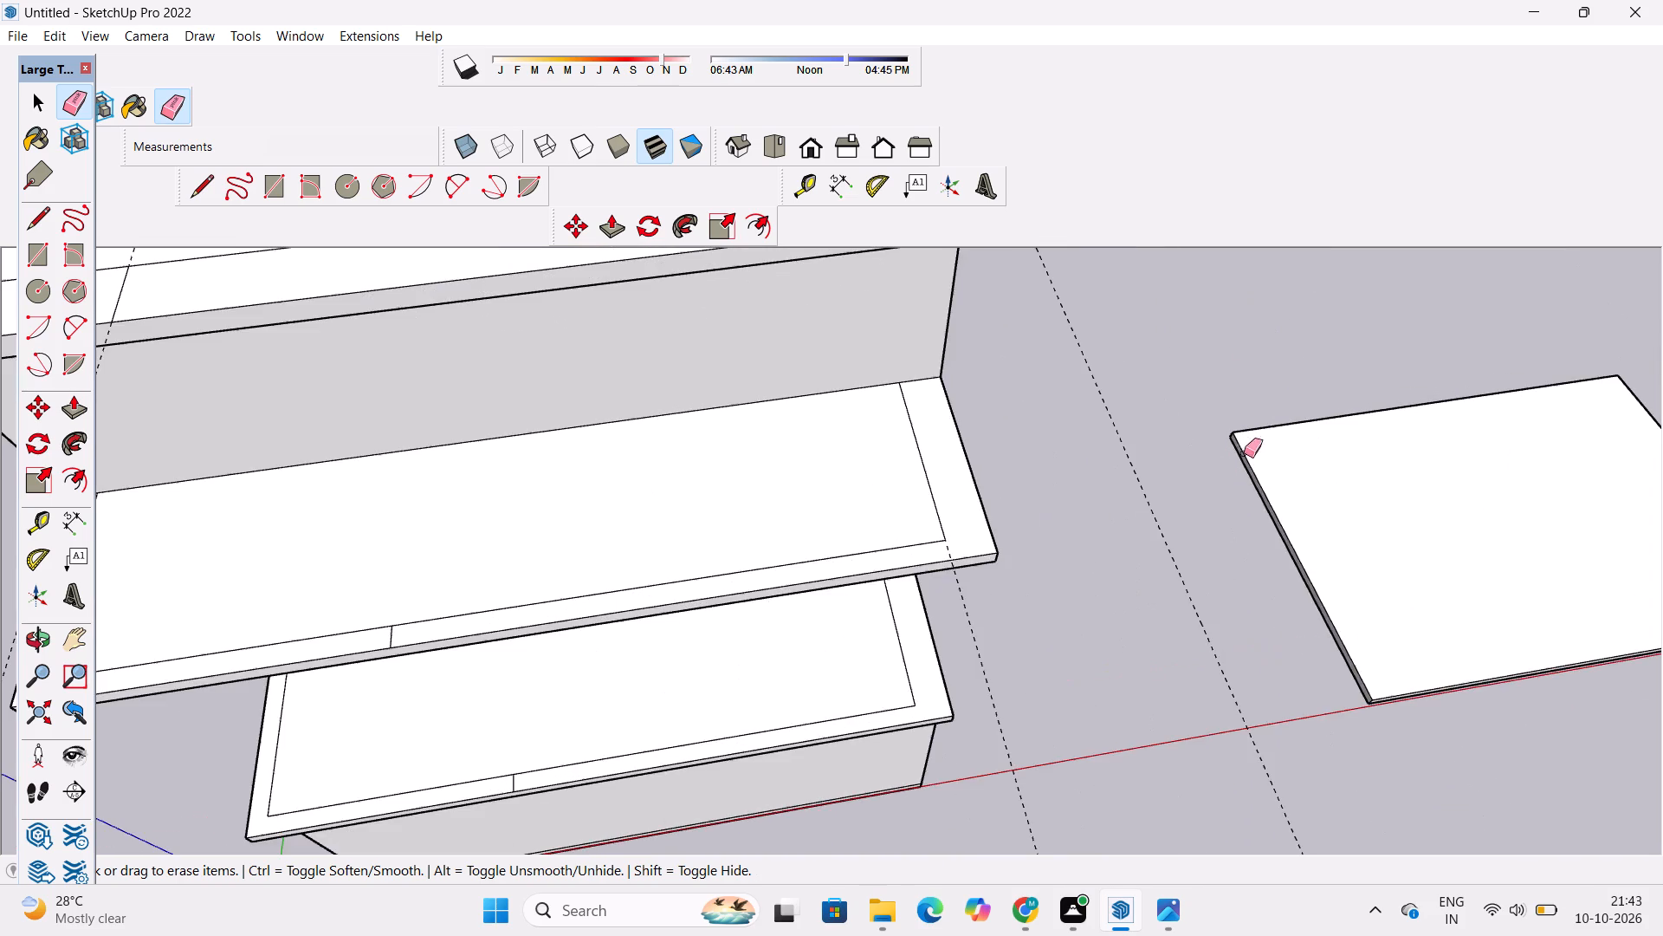
scroll(1168, 458, down, 5)
drag(1166, 452, 1164, 477)
scroll(1164, 477, down, 3)
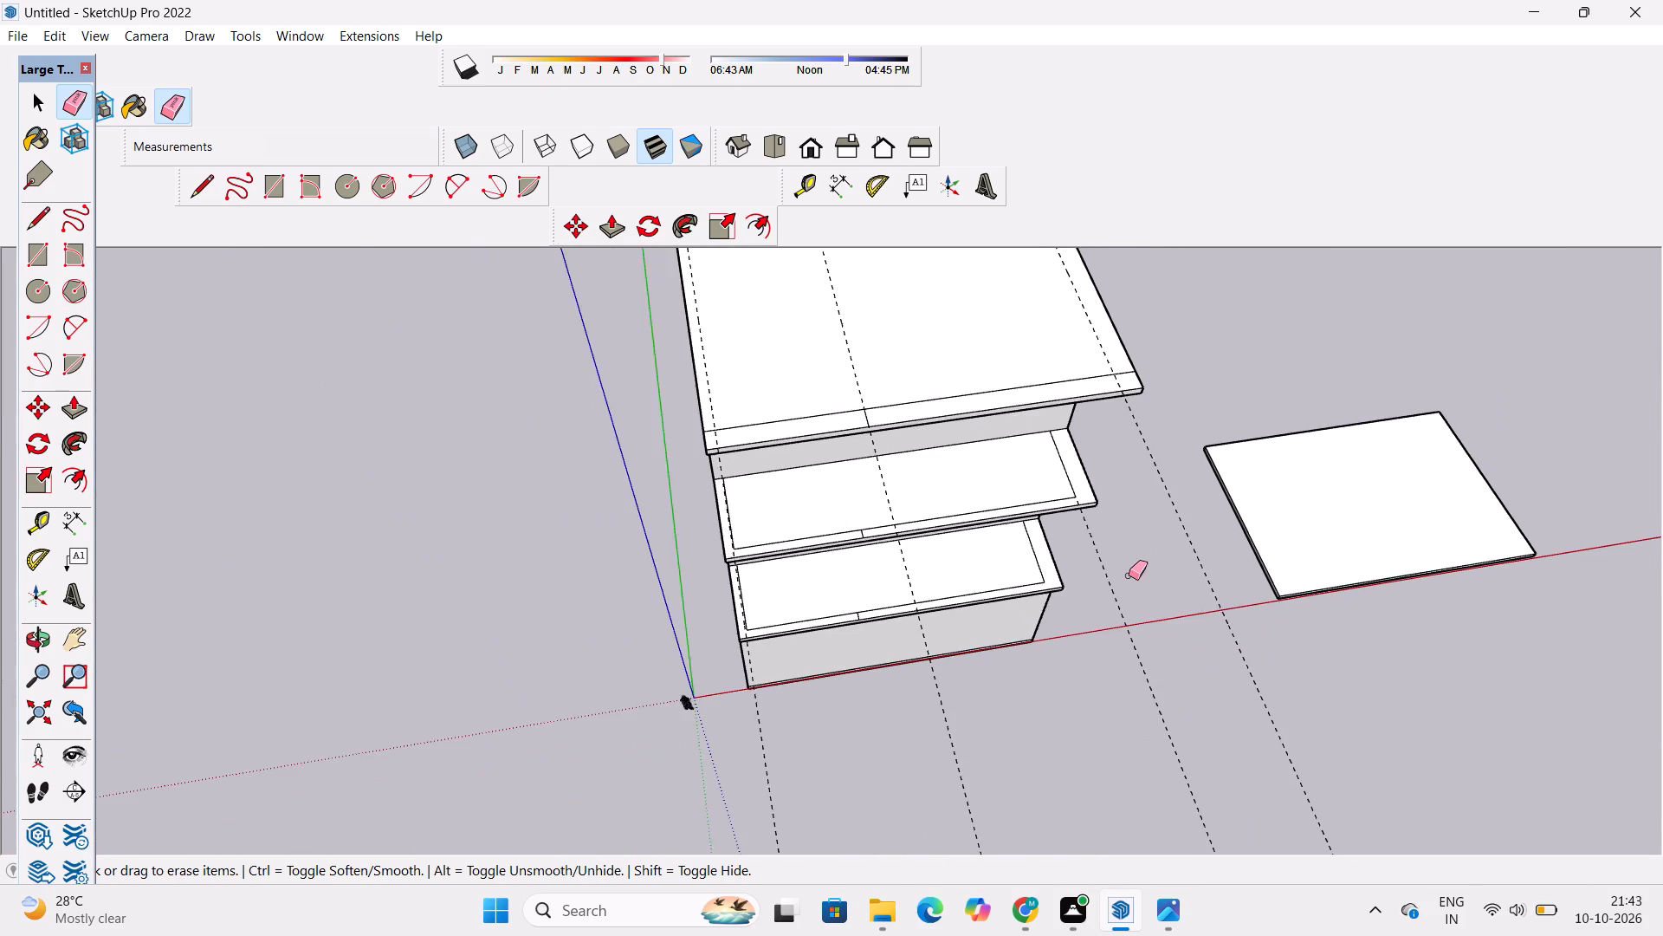
scroll(1129, 575, up, 2)
drag(1123, 566, 1111, 608)
Examine the divided borders on the overhanging slabs from the front and origin side, then close up on the lowest slab.
key(o)
scroll(1084, 601, down, 5)
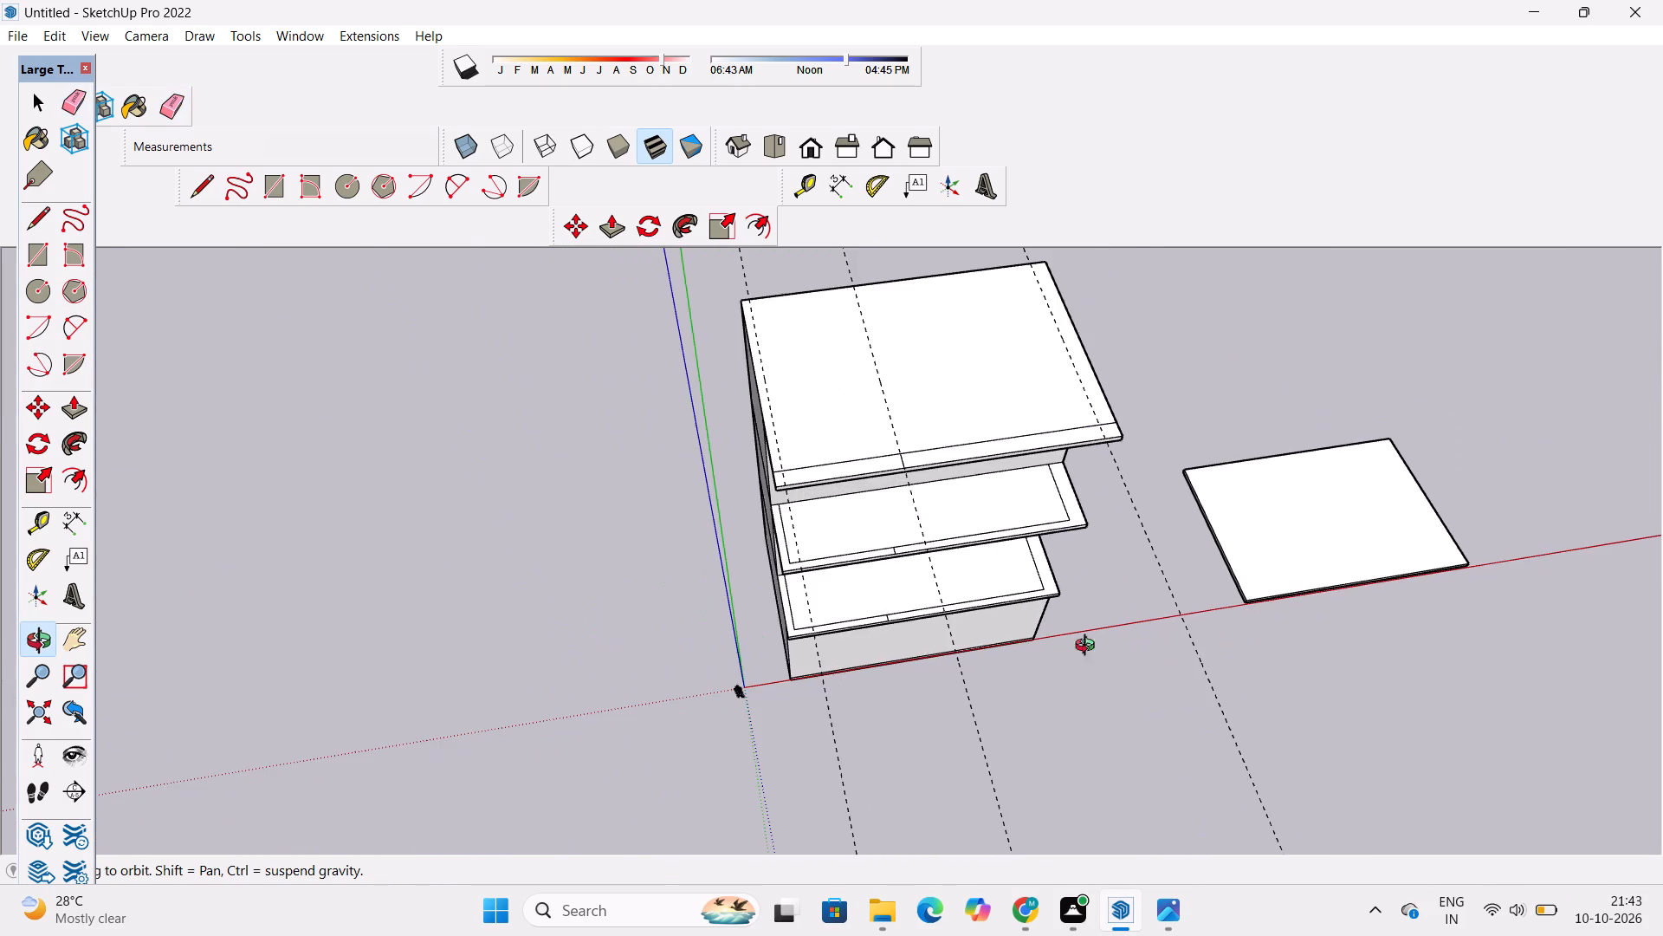
drag(1097, 677, 990, 597)
drag(829, 611, 945, 597)
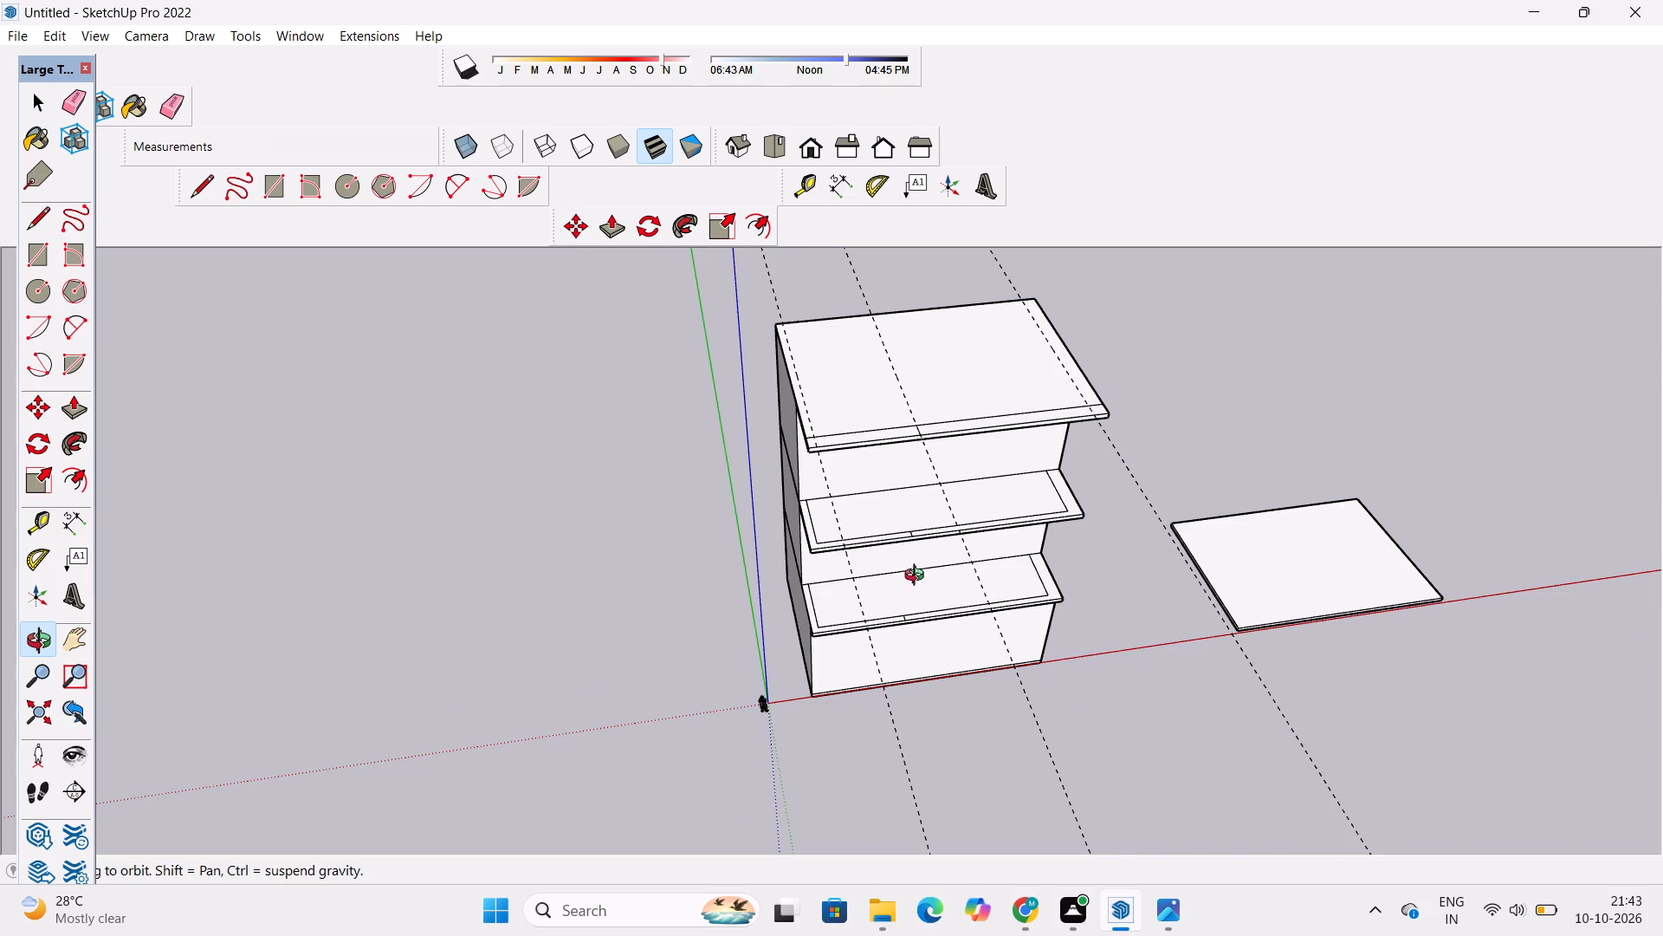
shift+drag(919, 577, 922, 594)
drag(872, 614, 953, 693)
drag(928, 697, 913, 640)
scroll(851, 627, up, 4)
drag(1155, 542, 1028, 575)
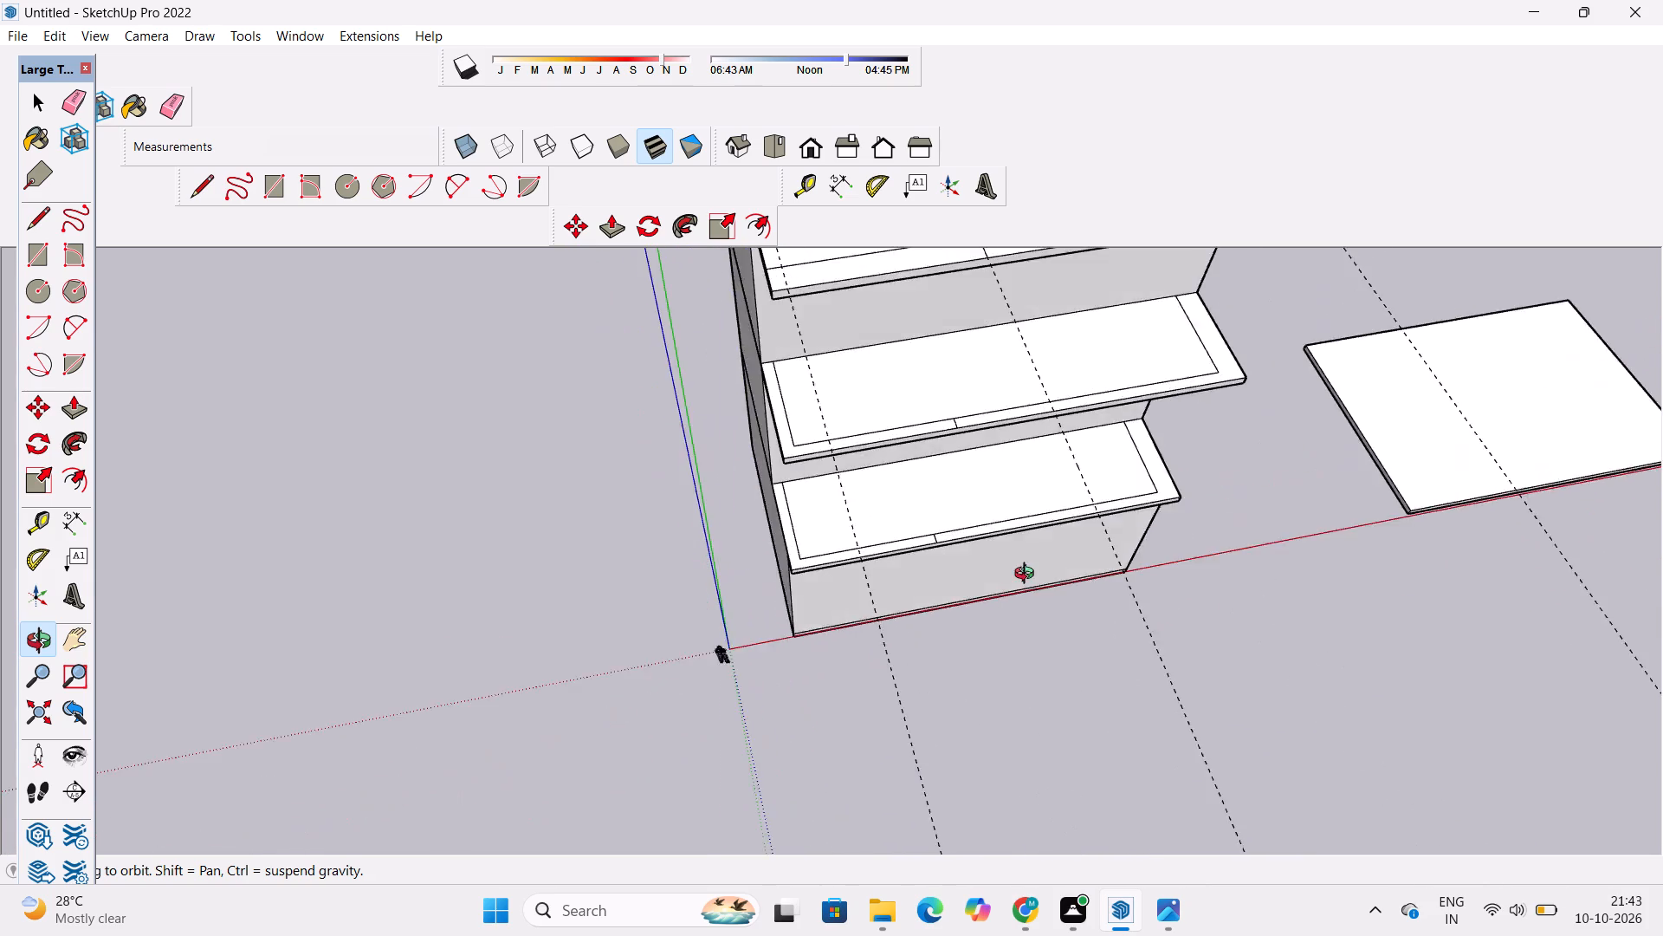
drag(1028, 575, 950, 585)
scroll(935, 580, down, 2)
shift+drag(935, 579, 953, 627)
drag(953, 631, 957, 523)
drag(913, 585, 1021, 608)
scroll(948, 619, up, 4)
shift+drag(925, 600, 951, 673)
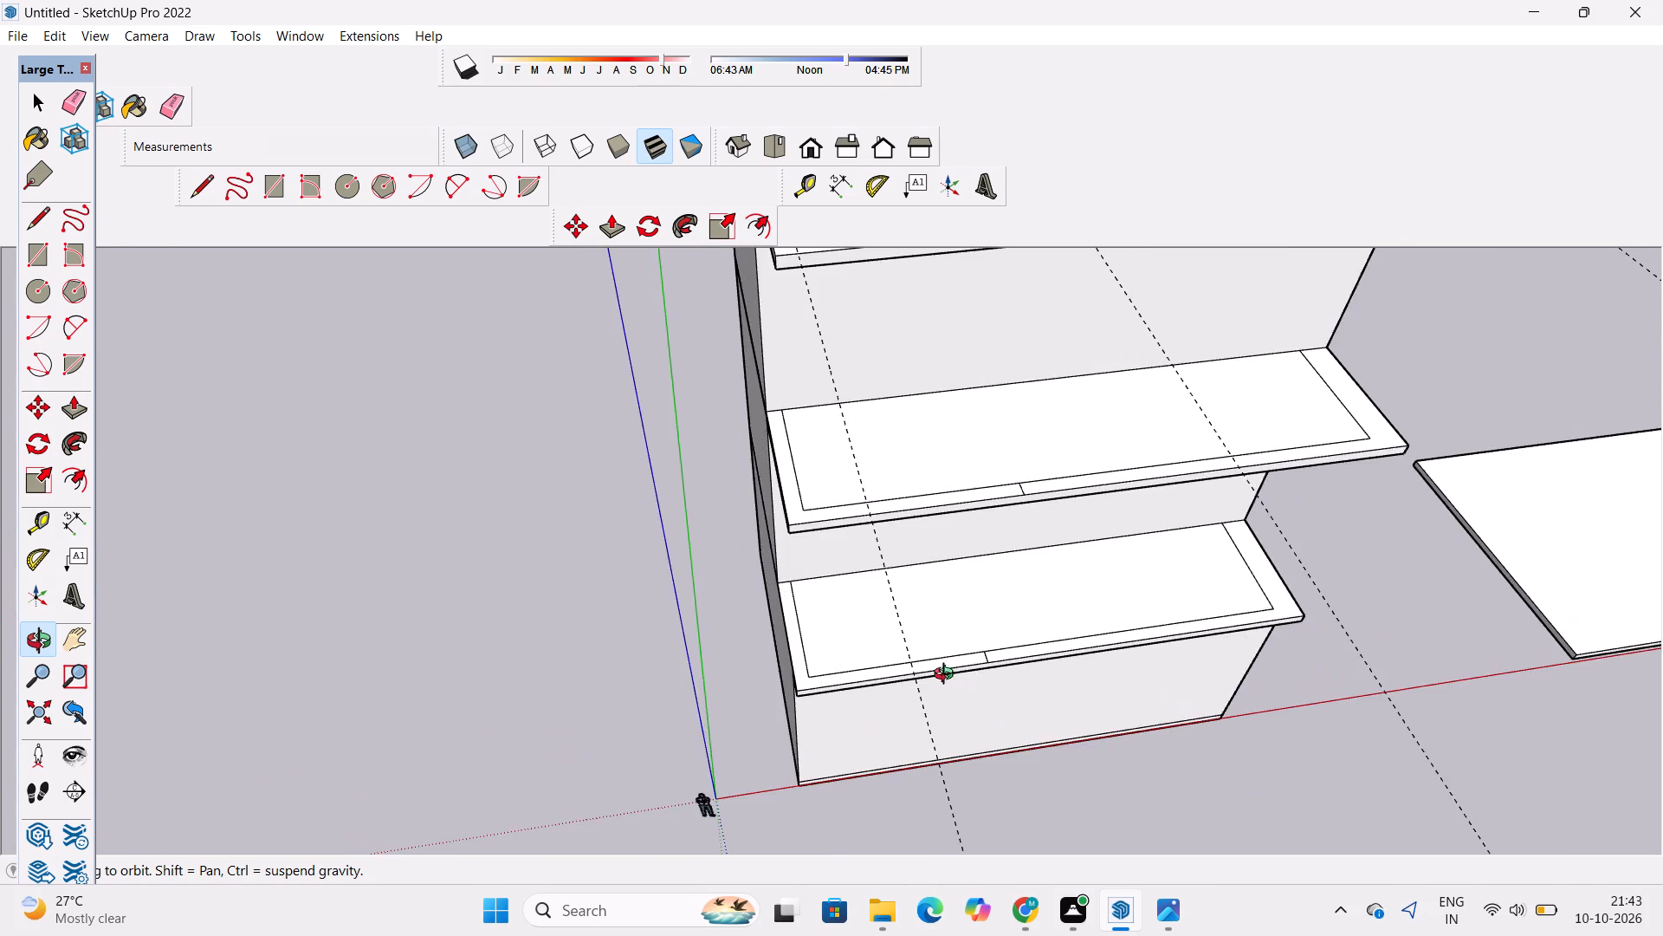
scroll(948, 676, up, 3)
shift+drag(971, 662, 1005, 763)
drag(1005, 763, 1003, 688)
scroll(974, 694, up, 5)
shift+drag(974, 695, 954, 579)
drag(954, 582, 1009, 640)
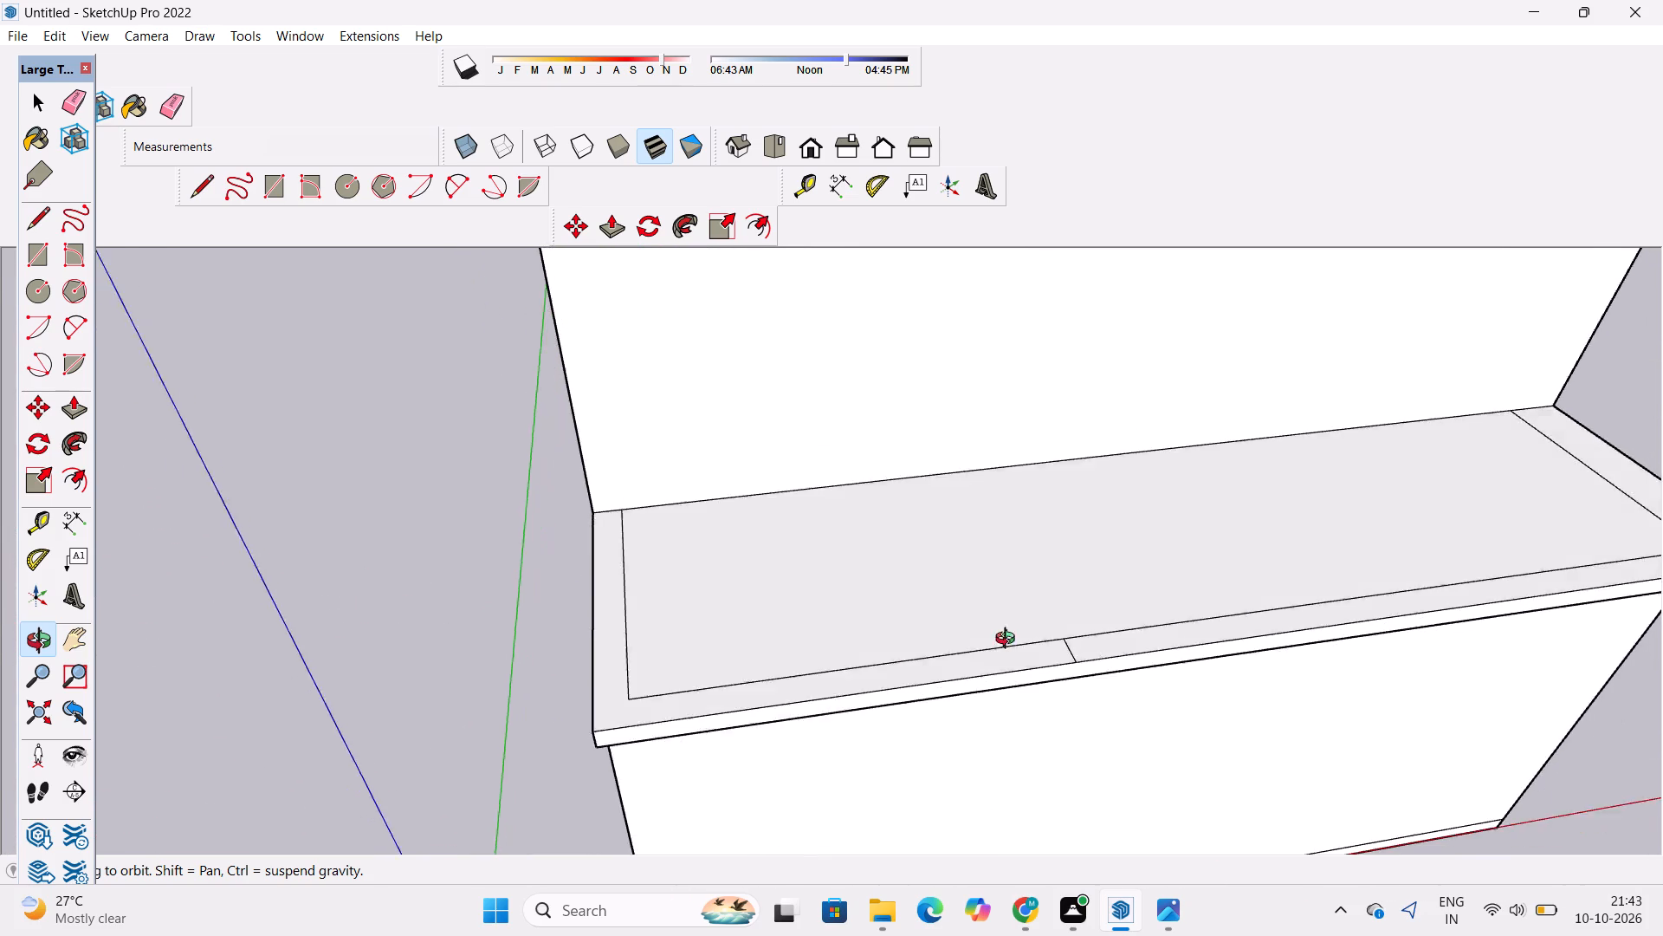
drag(1009, 640, 1032, 645)
scroll(1045, 648, down, 5)
shift+drag(1028, 640, 973, 666)
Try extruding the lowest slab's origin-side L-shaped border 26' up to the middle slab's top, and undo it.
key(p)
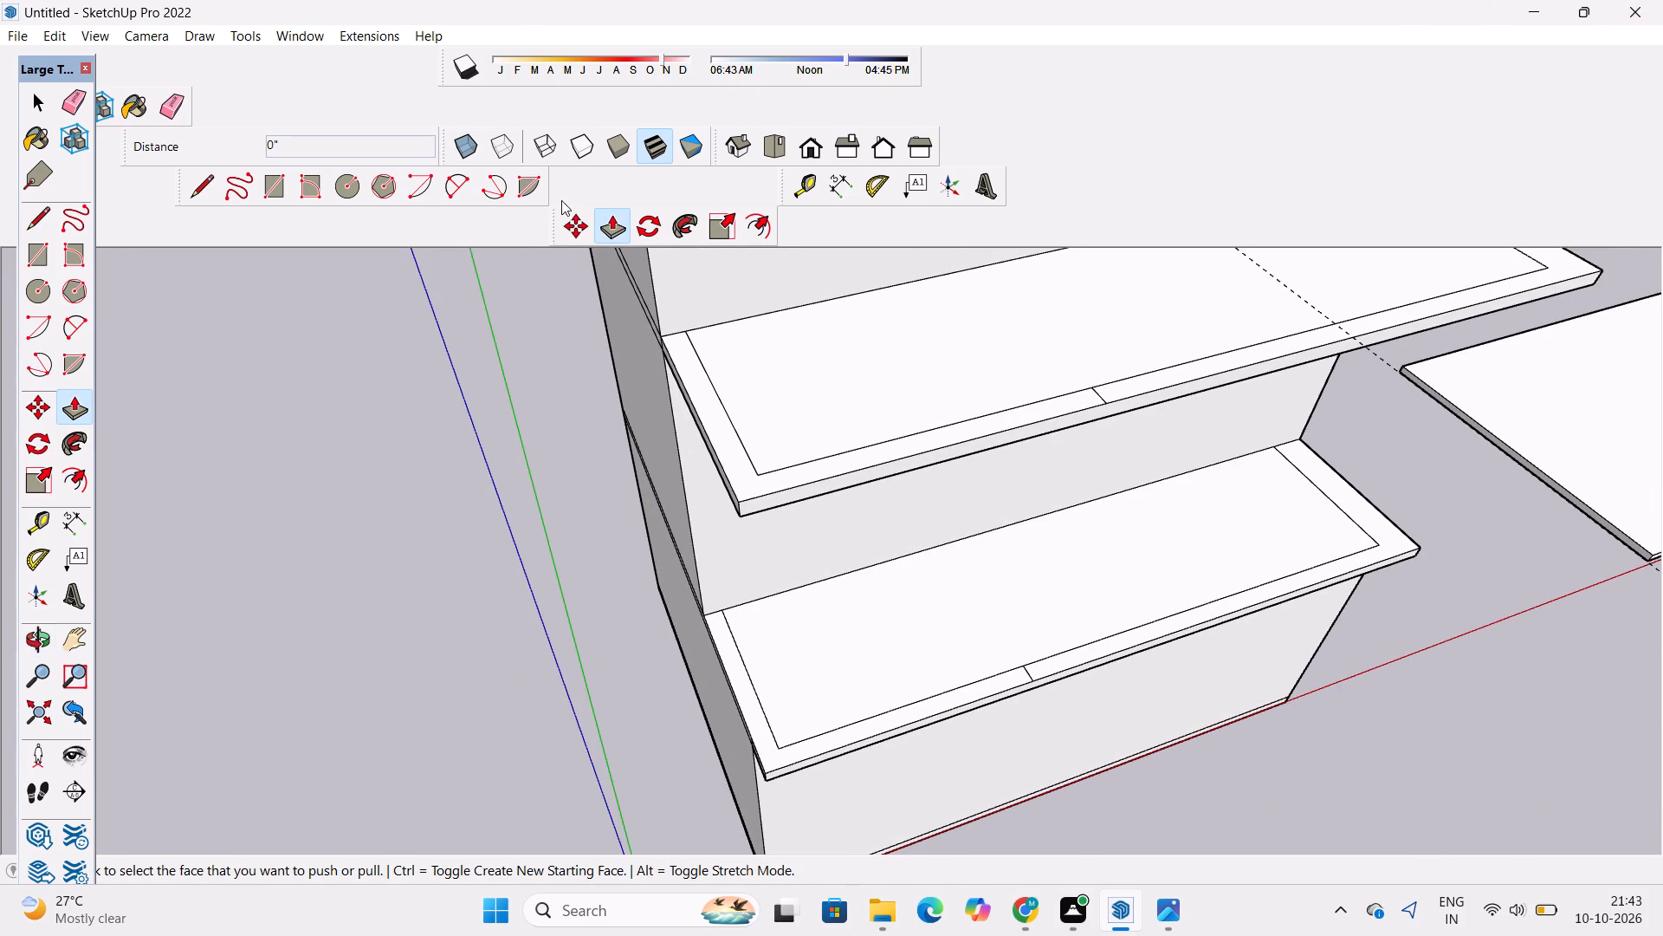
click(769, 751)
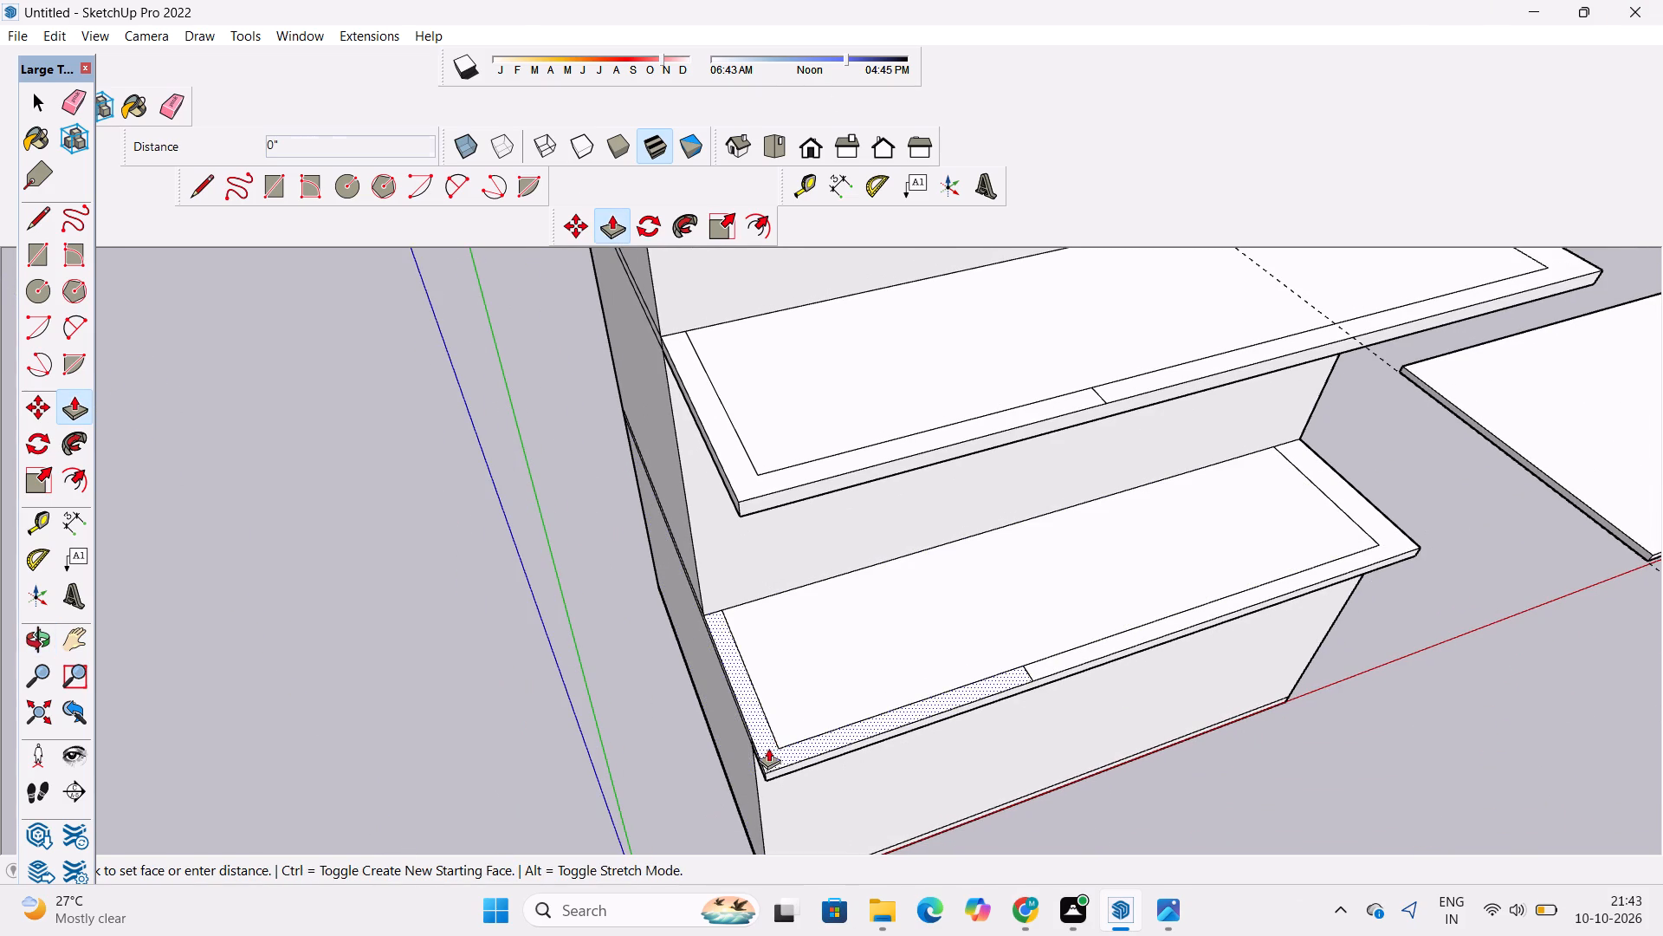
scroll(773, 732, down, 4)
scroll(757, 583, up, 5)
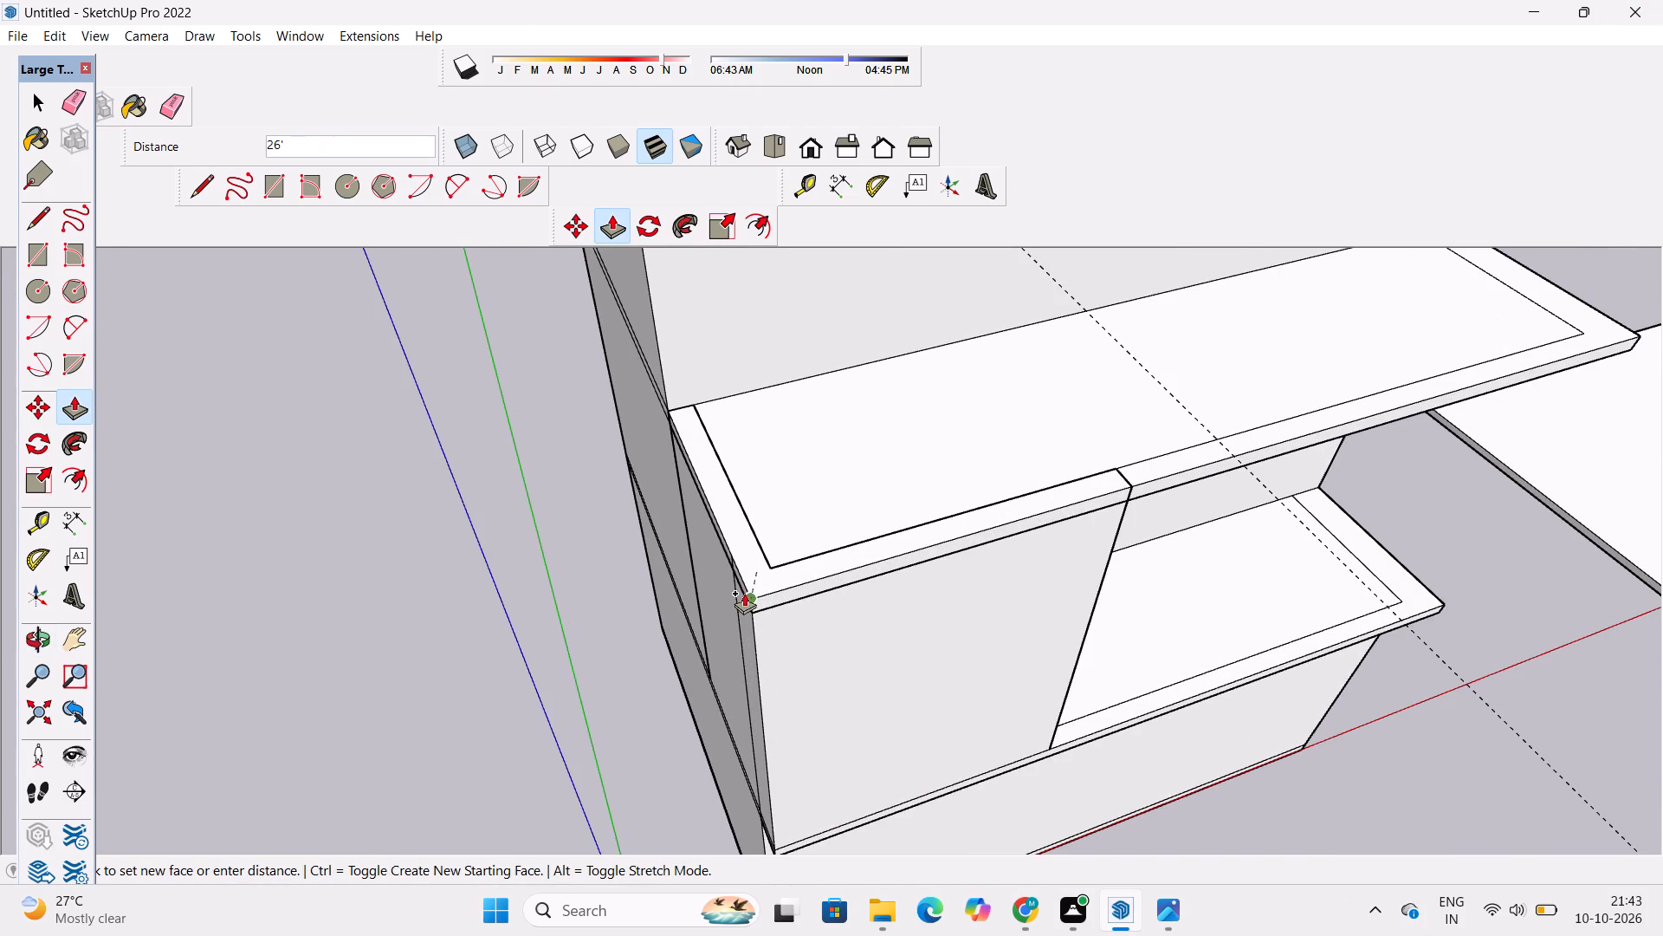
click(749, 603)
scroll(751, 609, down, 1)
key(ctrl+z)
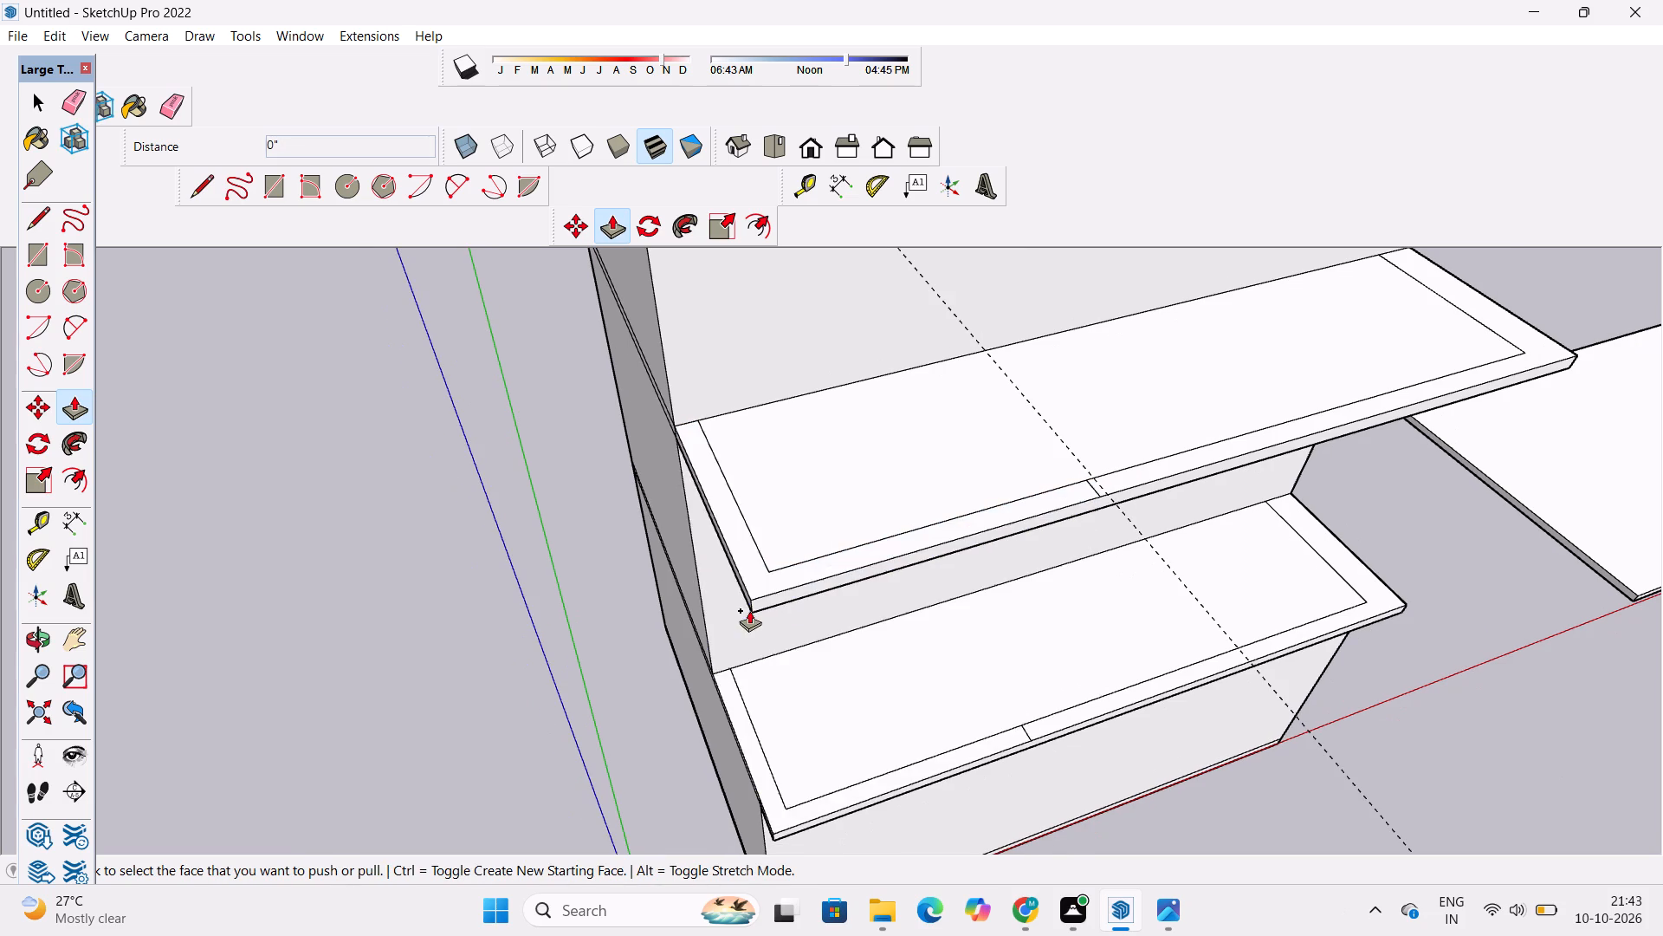
Extrude the lowest slab's origin-side L-shaped border up 25' to the underside of the middle slab.
scroll(749, 623, down, 4)
scroll(761, 747, up, 4)
click(761, 745)
scroll(754, 657, down, 2)
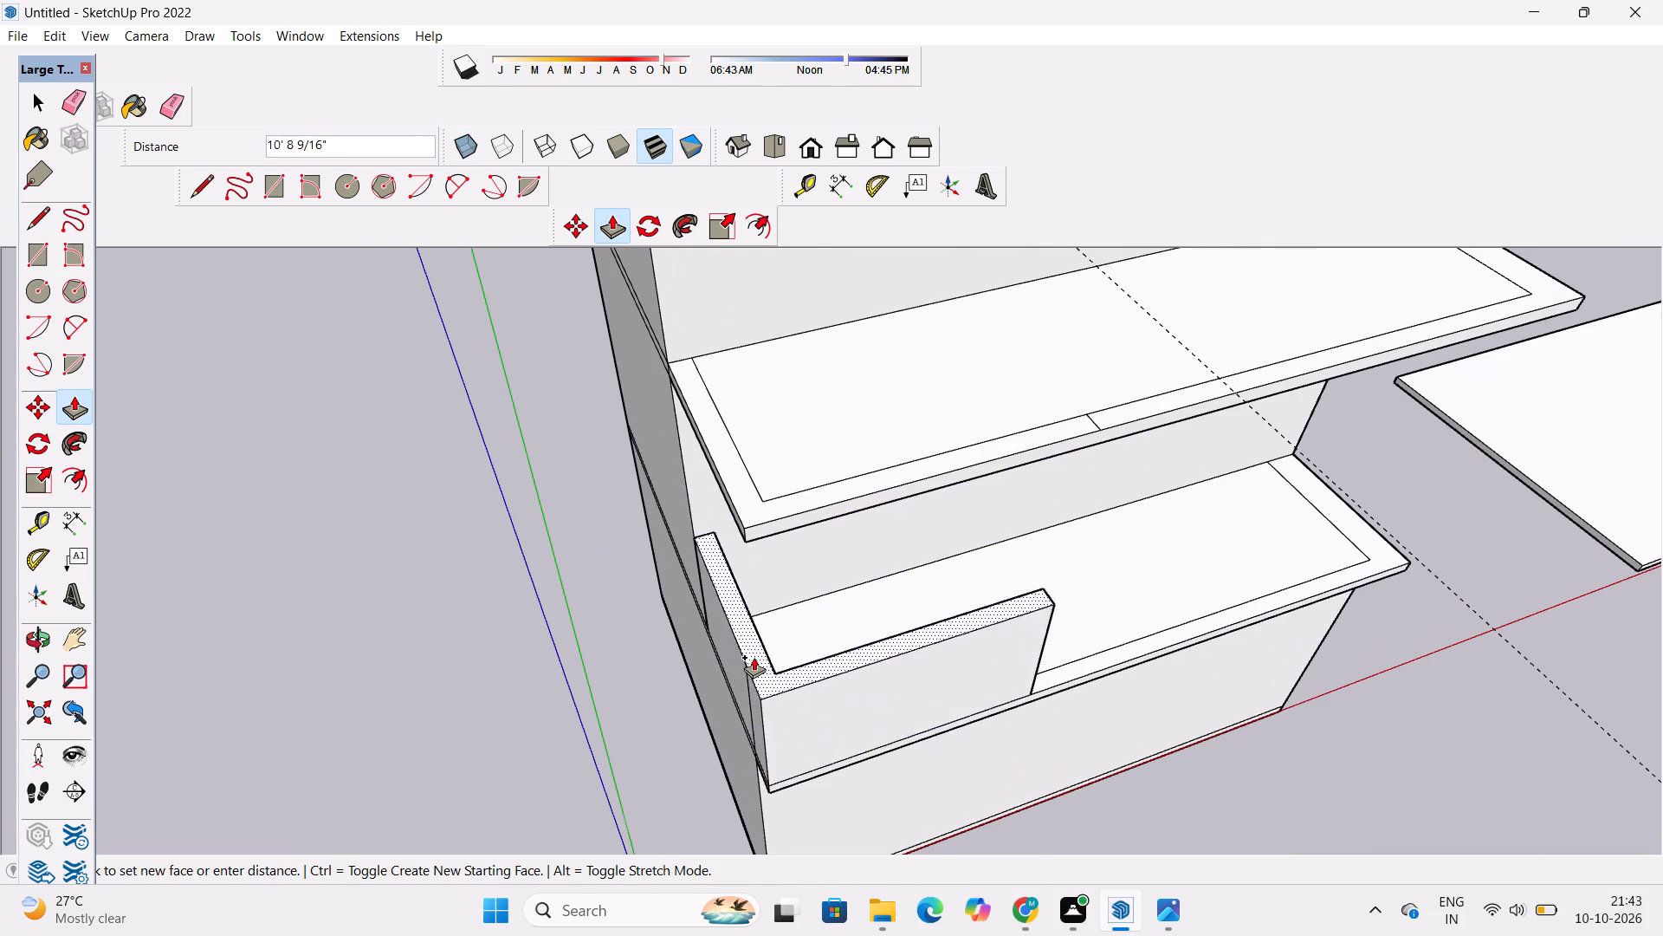
scroll(754, 657, down, 3)
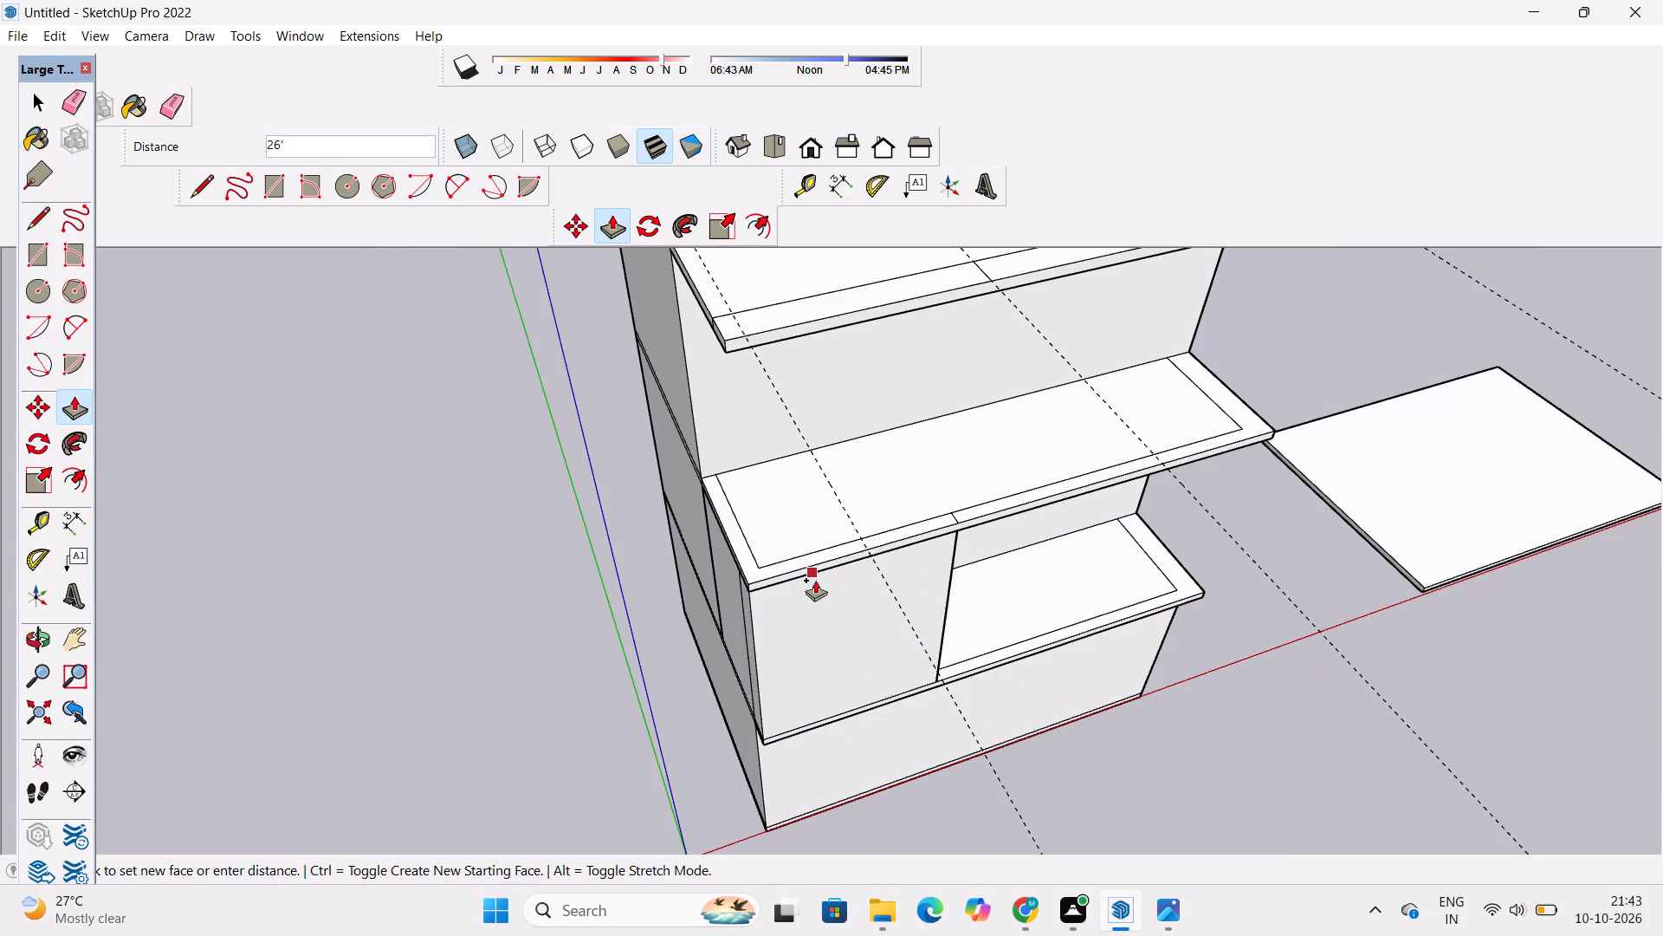
scroll(816, 582, up, 8)
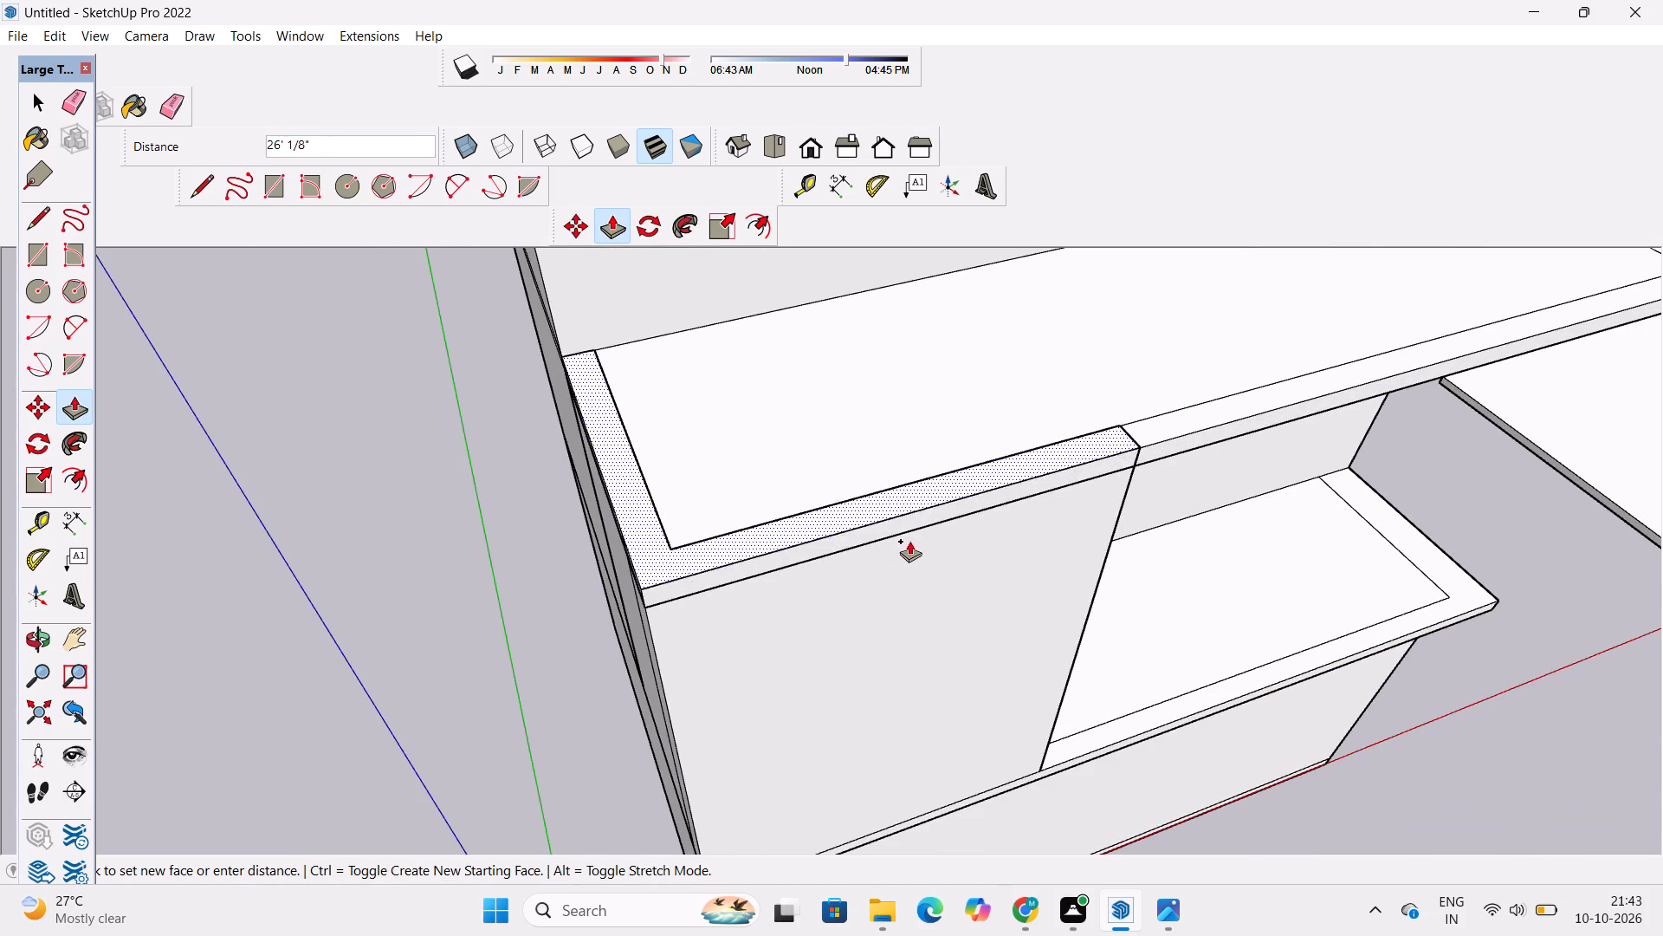
click(924, 531)
scroll(852, 644, down, 6)
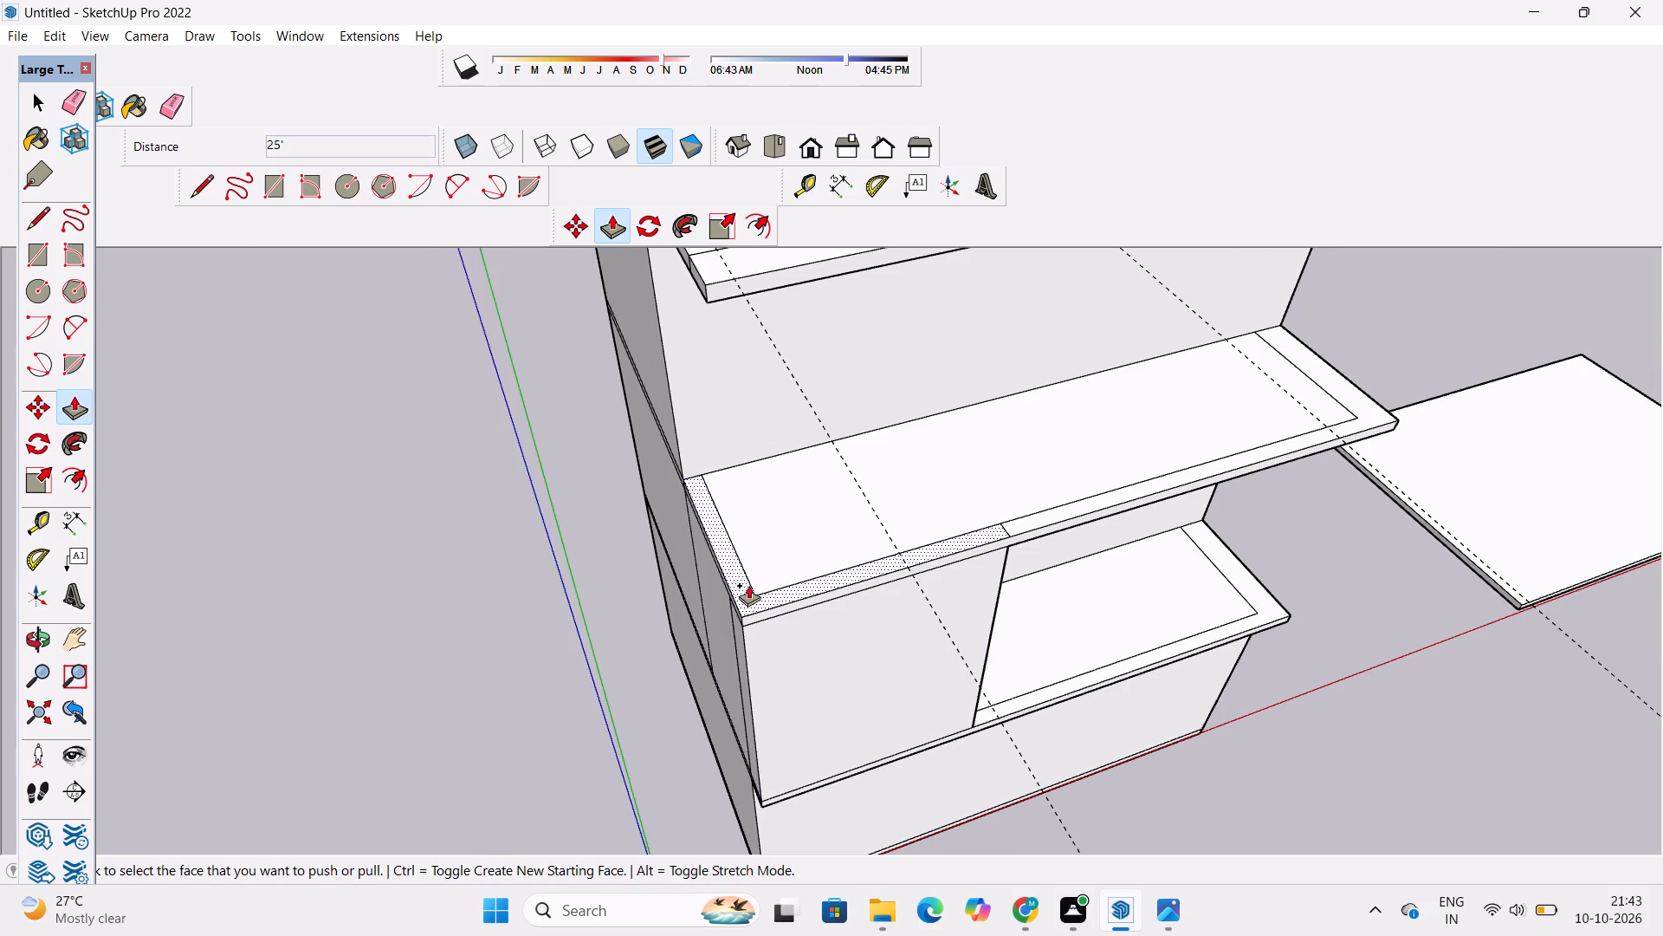
Extrude the middle slab's origin-side L-shaped border up 25' to the underside of the top slab.
click(747, 588)
scroll(758, 628, down, 5)
scroll(760, 566, up, 4)
scroll(762, 554, down, 7)
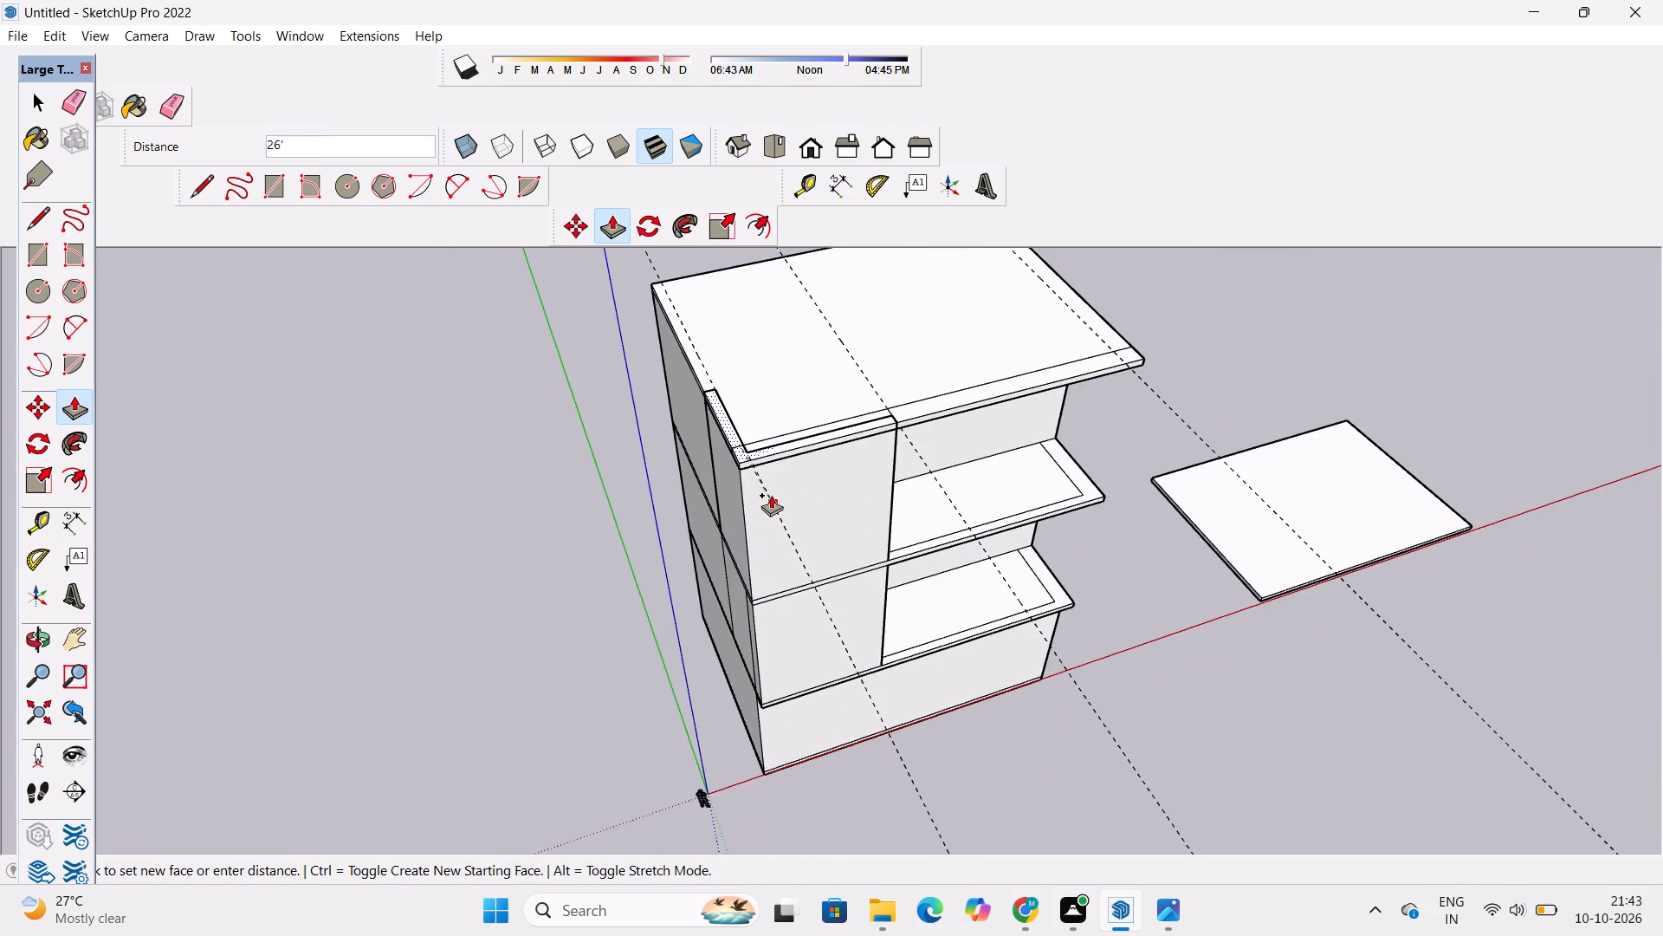
scroll(771, 494, up, 5)
click(873, 418)
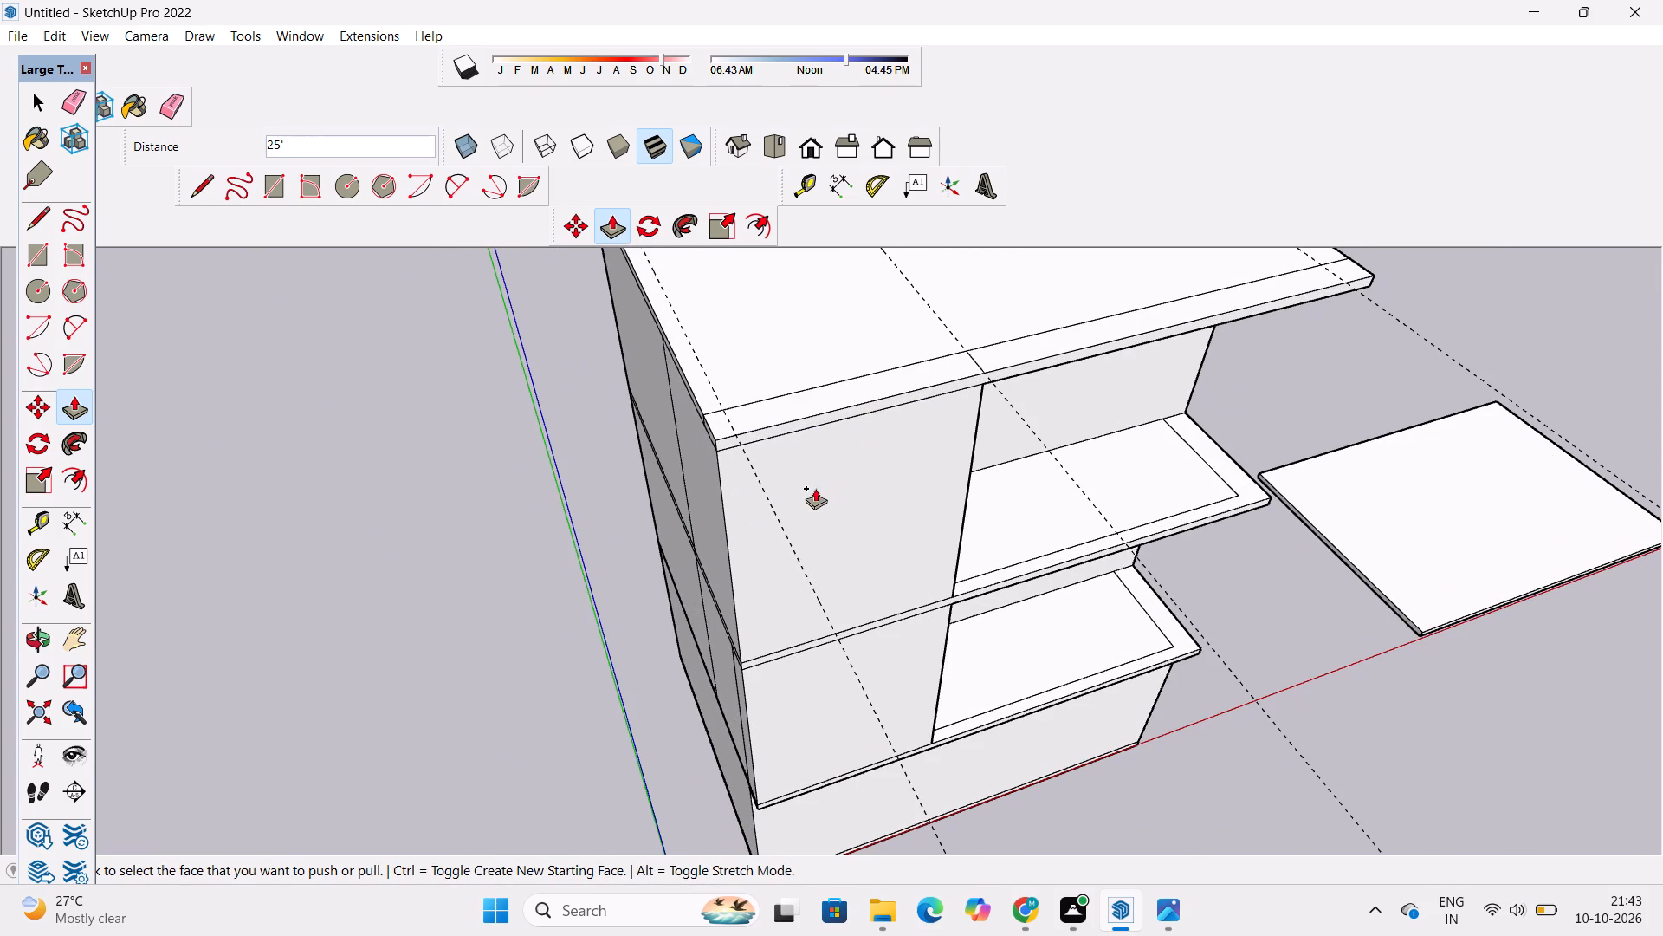
Place a guide on the top slab 1.5' inward from its far edge, parallel to that edge.
key(o)
scroll(798, 482, down, 6)
drag(893, 522, 727, 440)
scroll(724, 438, down, 5)
drag(720, 417, 698, 429)
drag(697, 430, 709, 476)
scroll(709, 476, down, 2)
drag(710, 467, 738, 587)
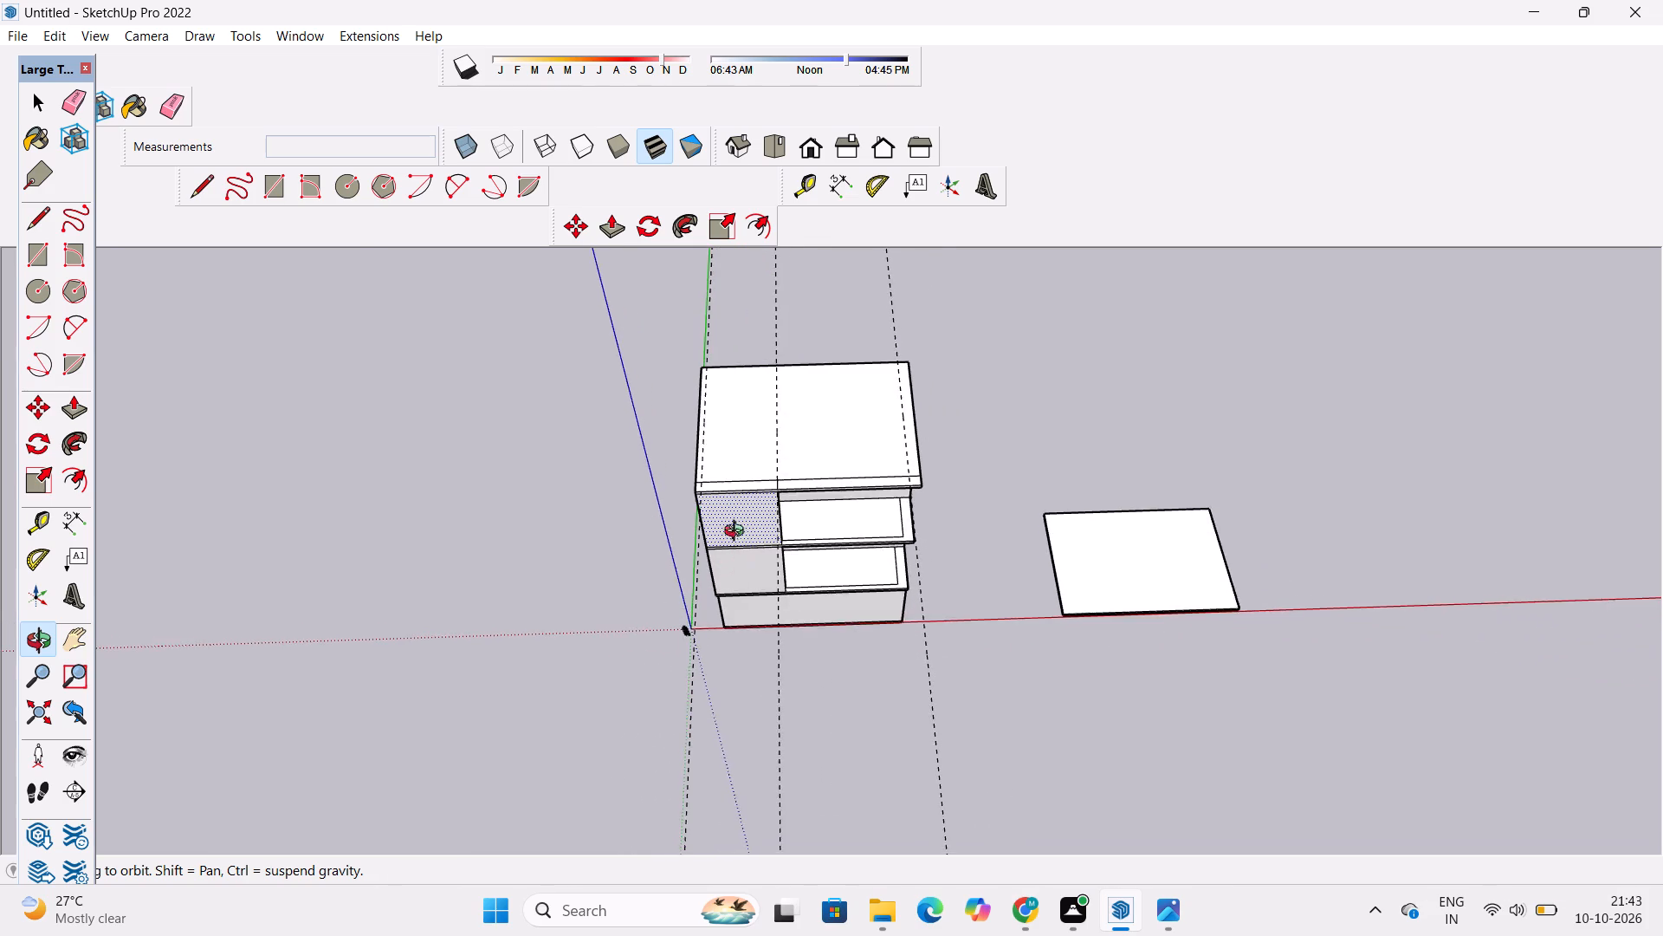
scroll(736, 496, up, 3)
shift+drag(736, 486, 740, 550)
shift+drag(737, 551, 692, 586)
key(t)
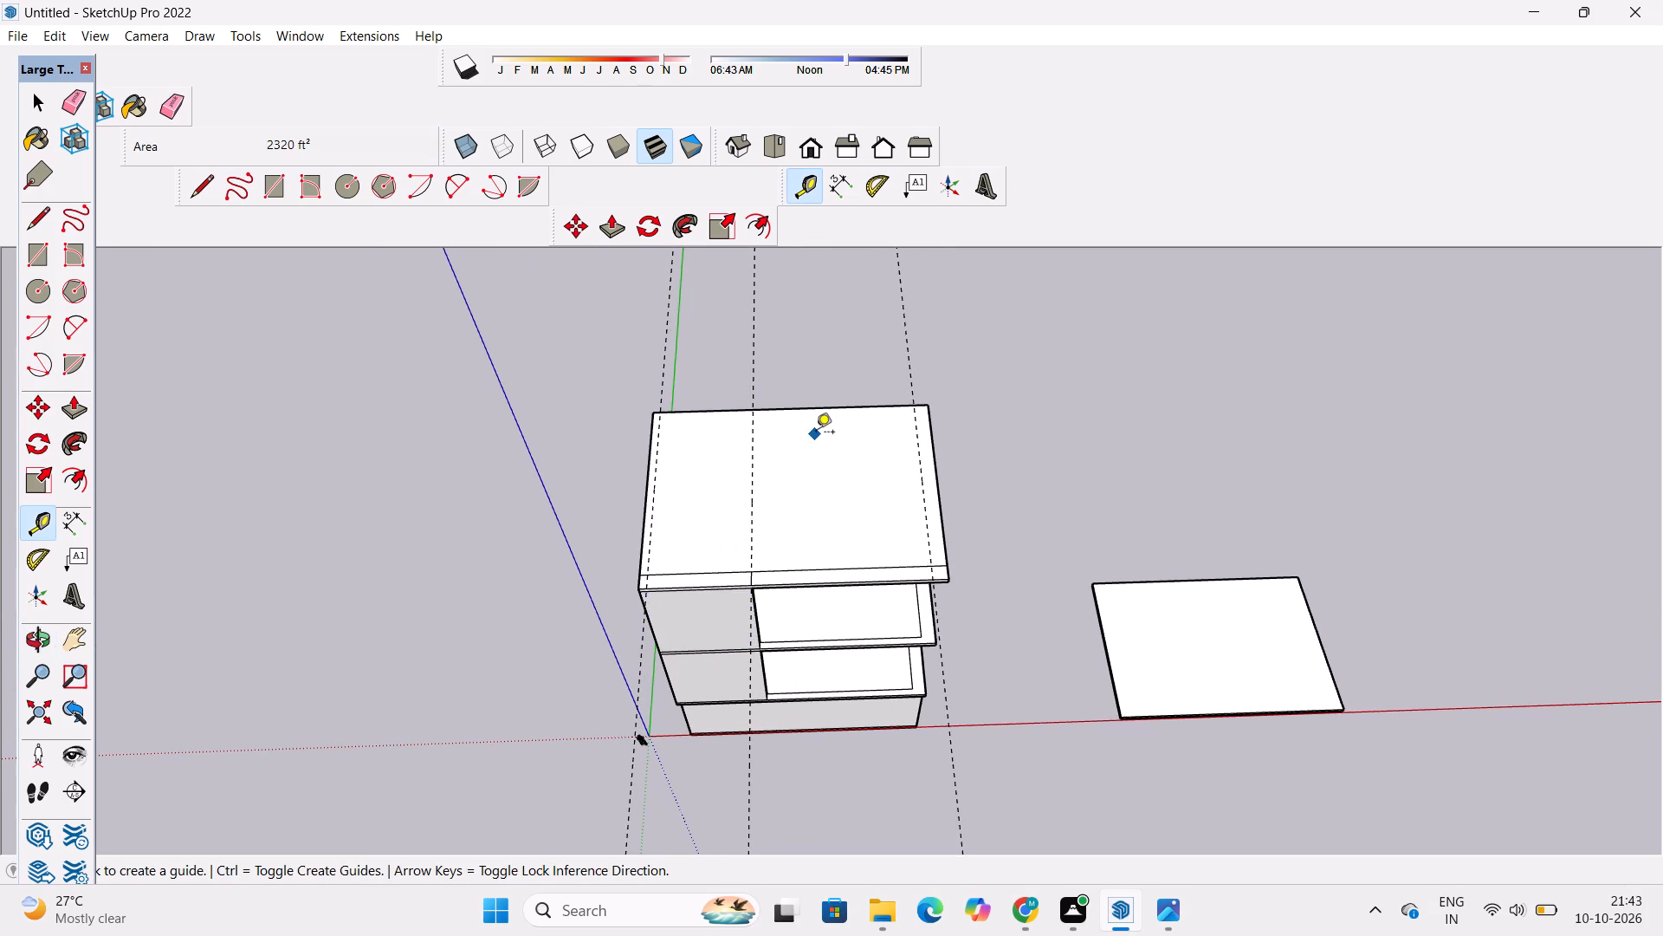
scroll(818, 427, up, 3)
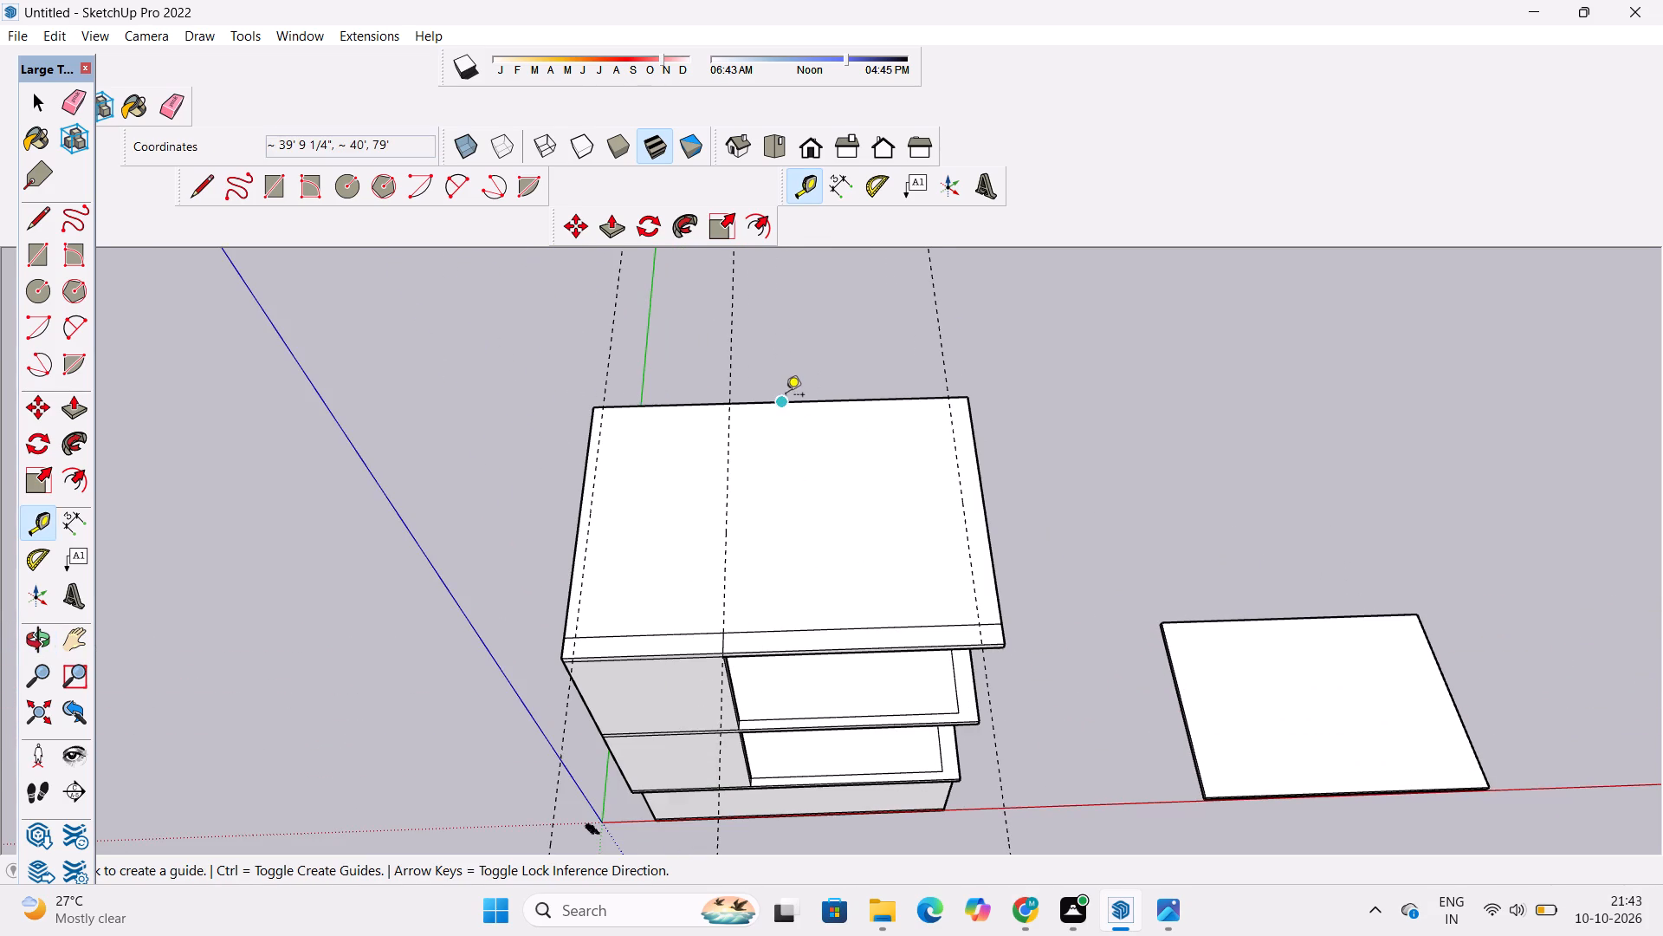
click(780, 406)
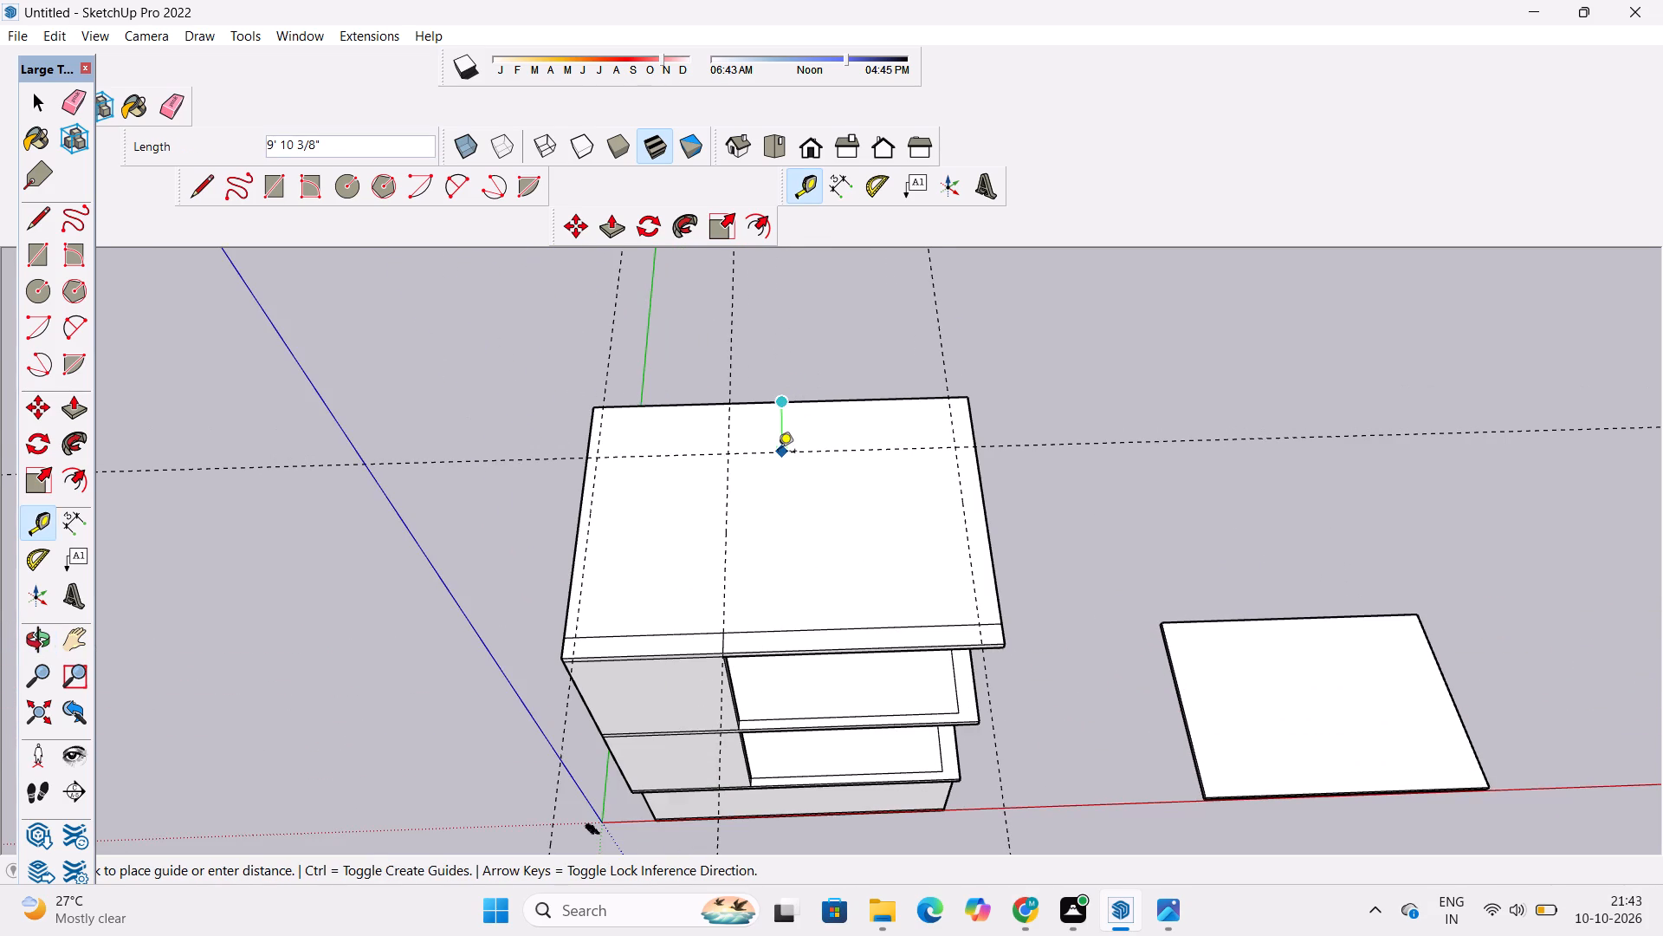
text(1.5')
key(Return)
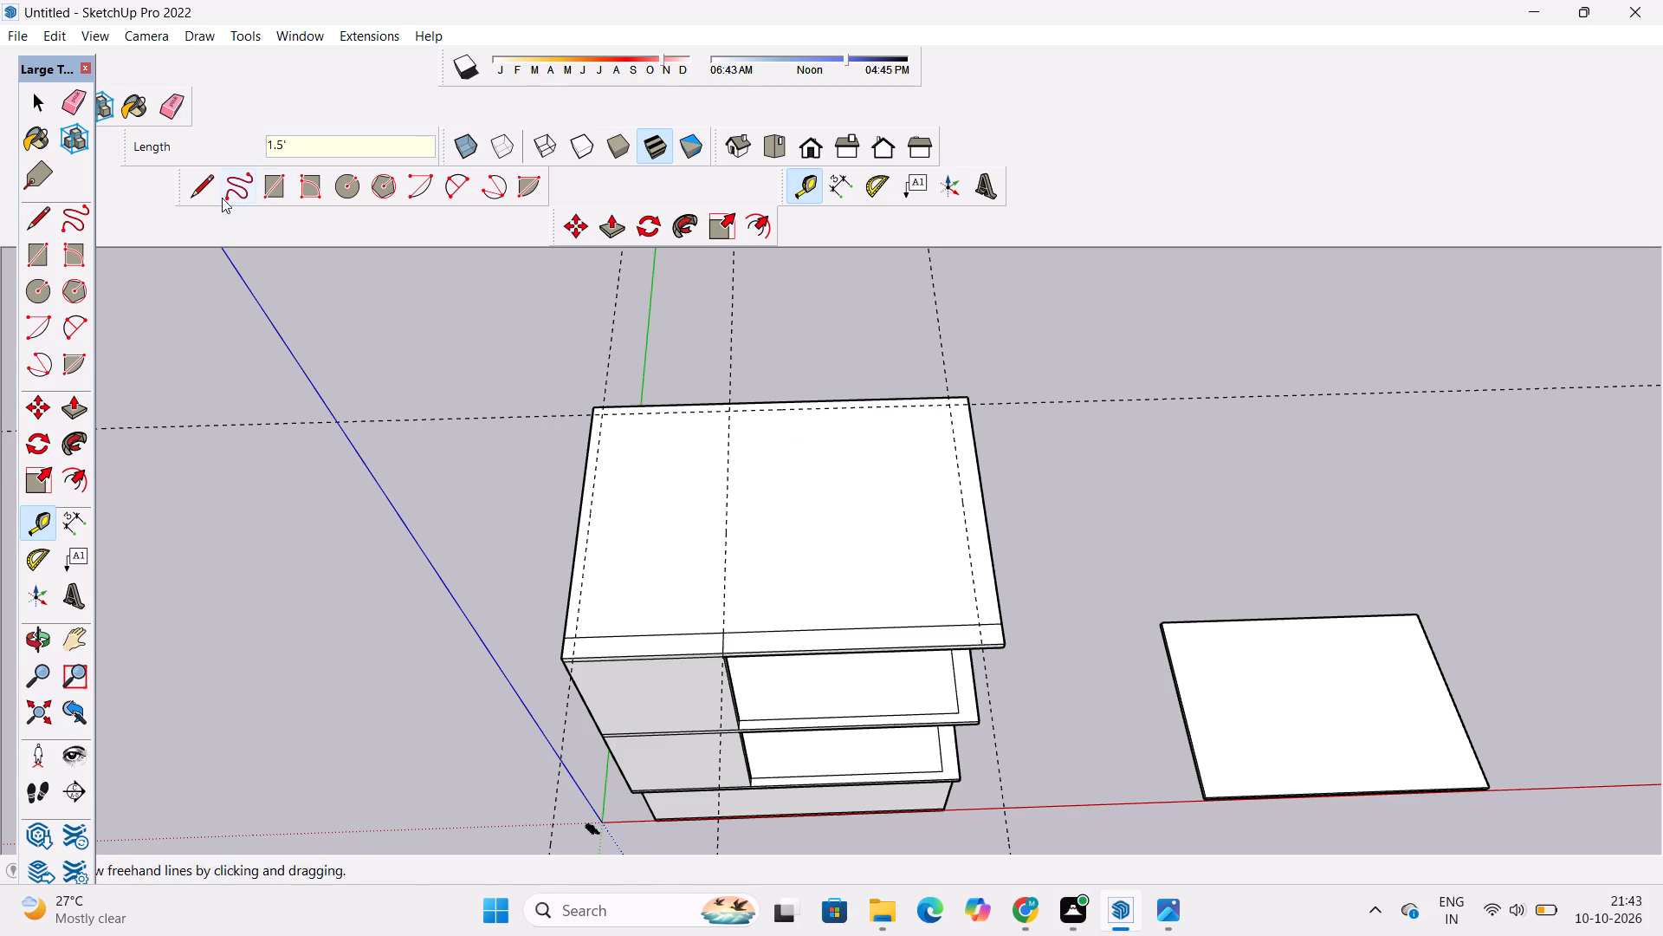
Draw a 38' 6" line on the top slab along the origin-side guide, from the front border line to the far-edge guide.
click(197, 175)
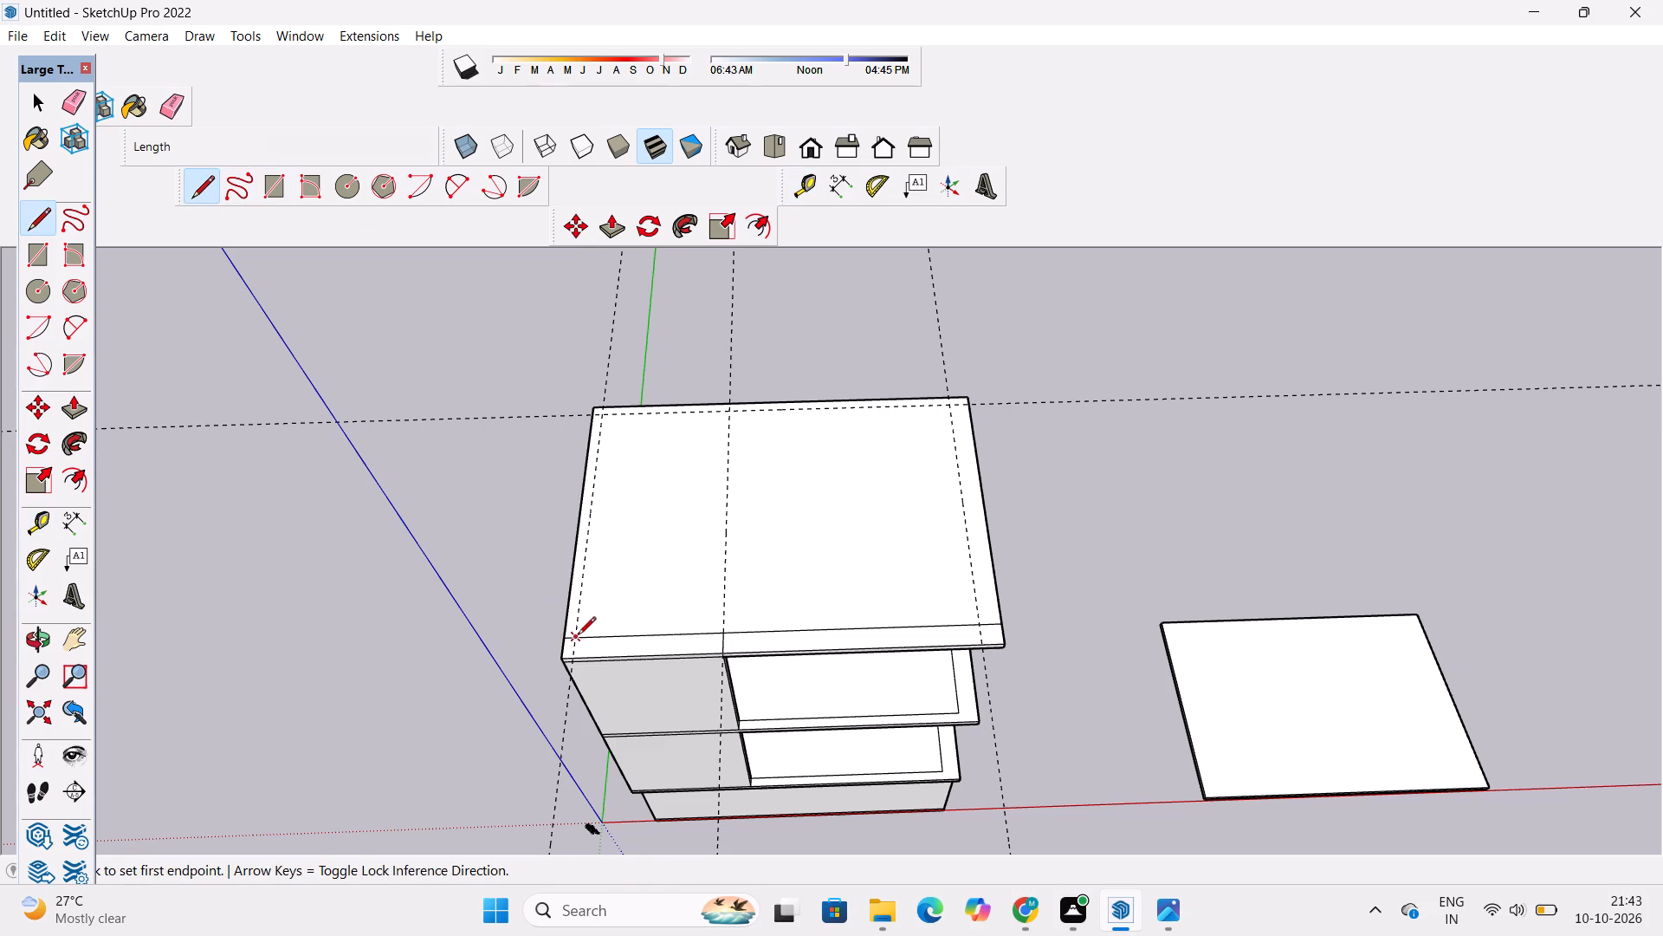
click(578, 636)
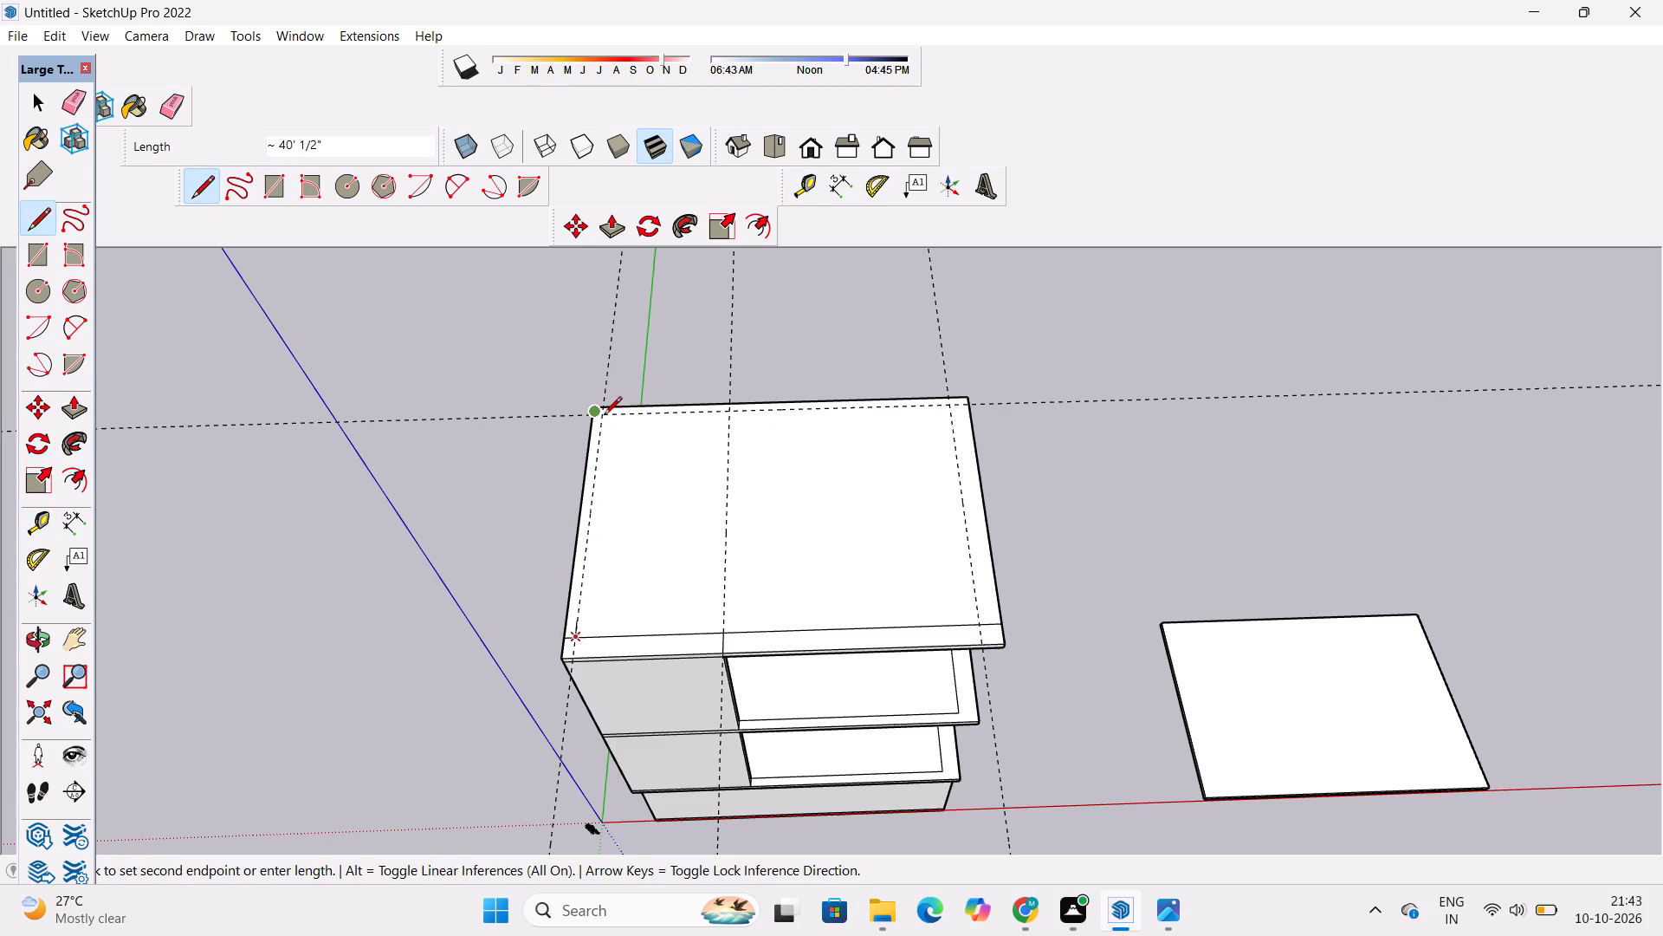
scroll(604, 415, up, 8)
click(605, 413)
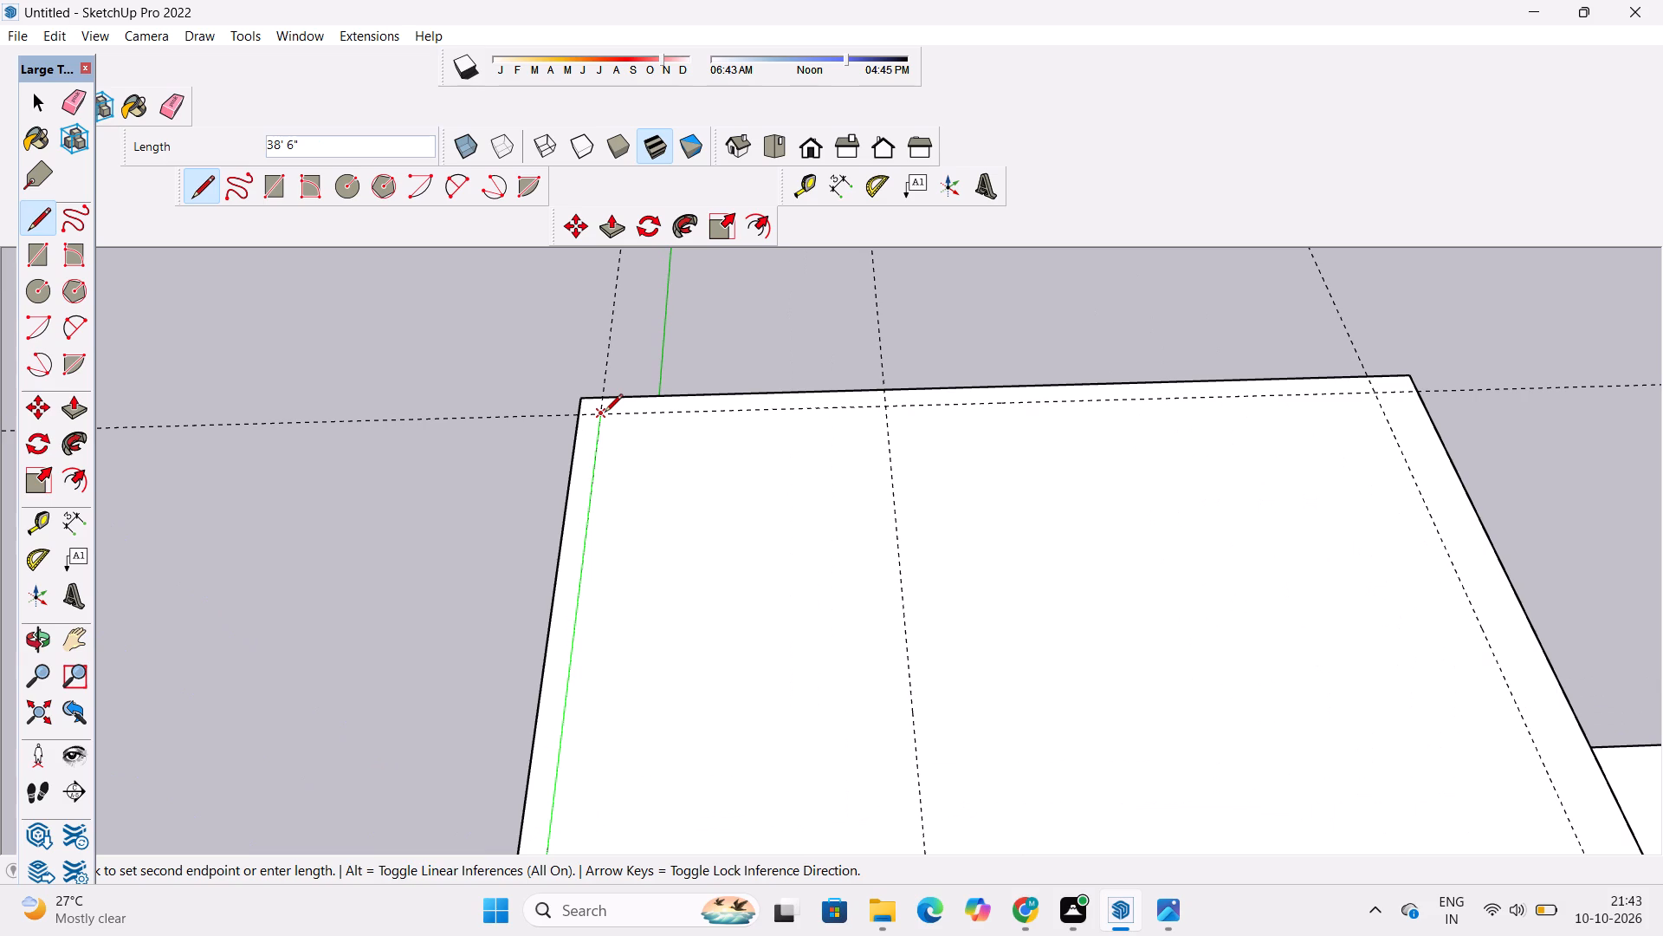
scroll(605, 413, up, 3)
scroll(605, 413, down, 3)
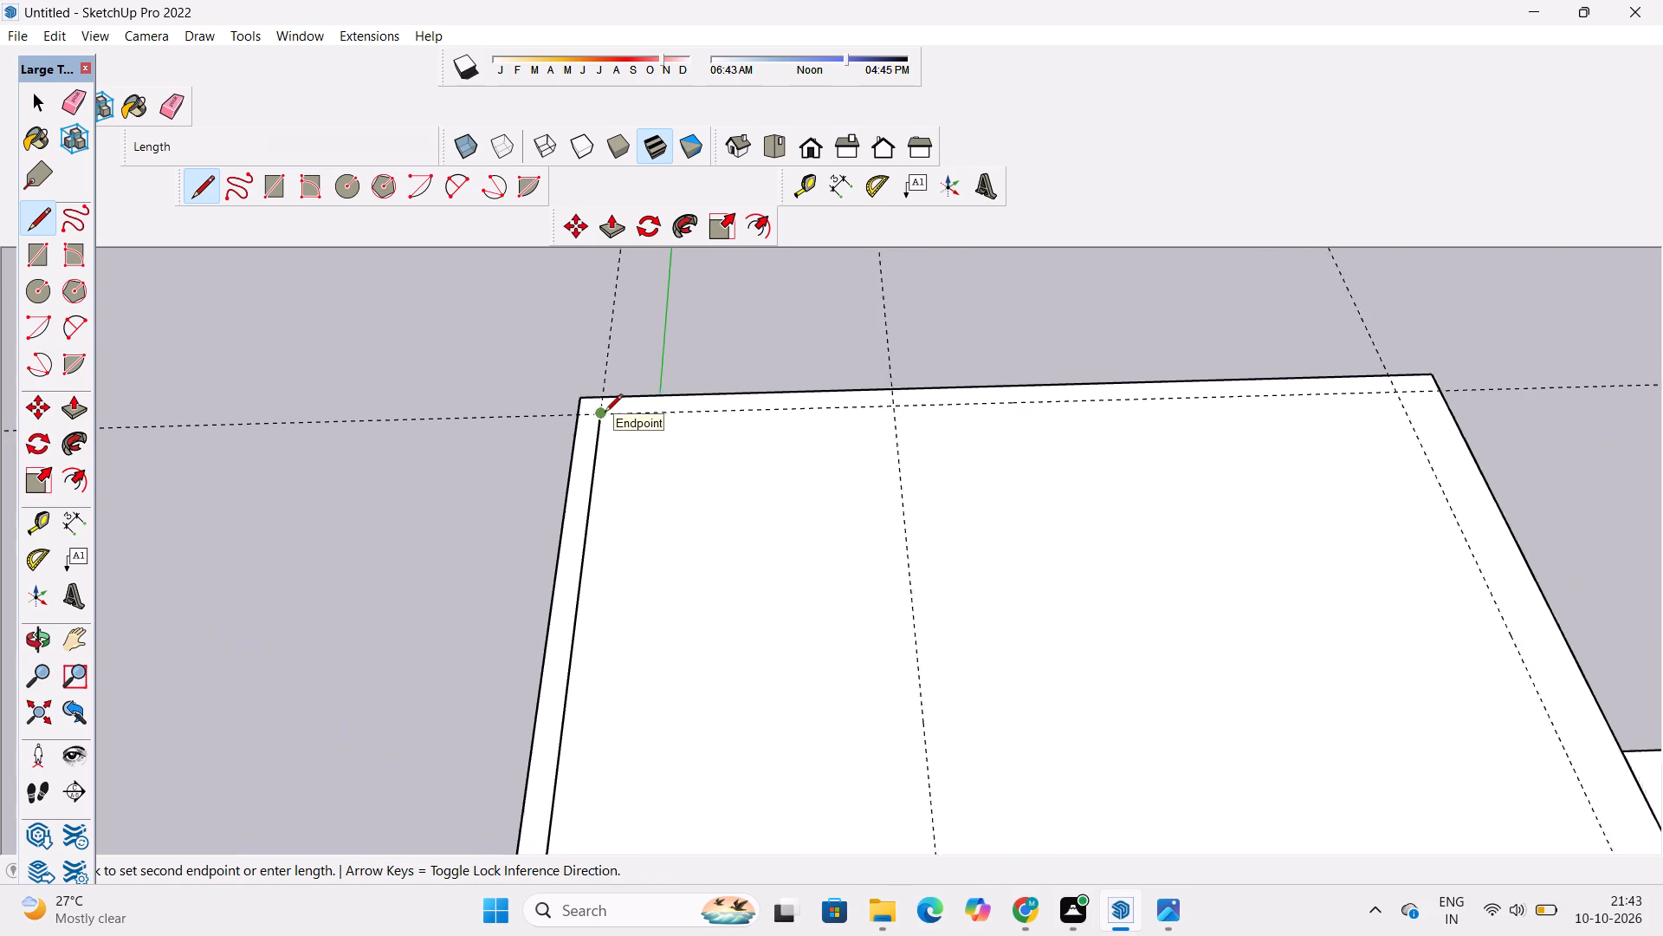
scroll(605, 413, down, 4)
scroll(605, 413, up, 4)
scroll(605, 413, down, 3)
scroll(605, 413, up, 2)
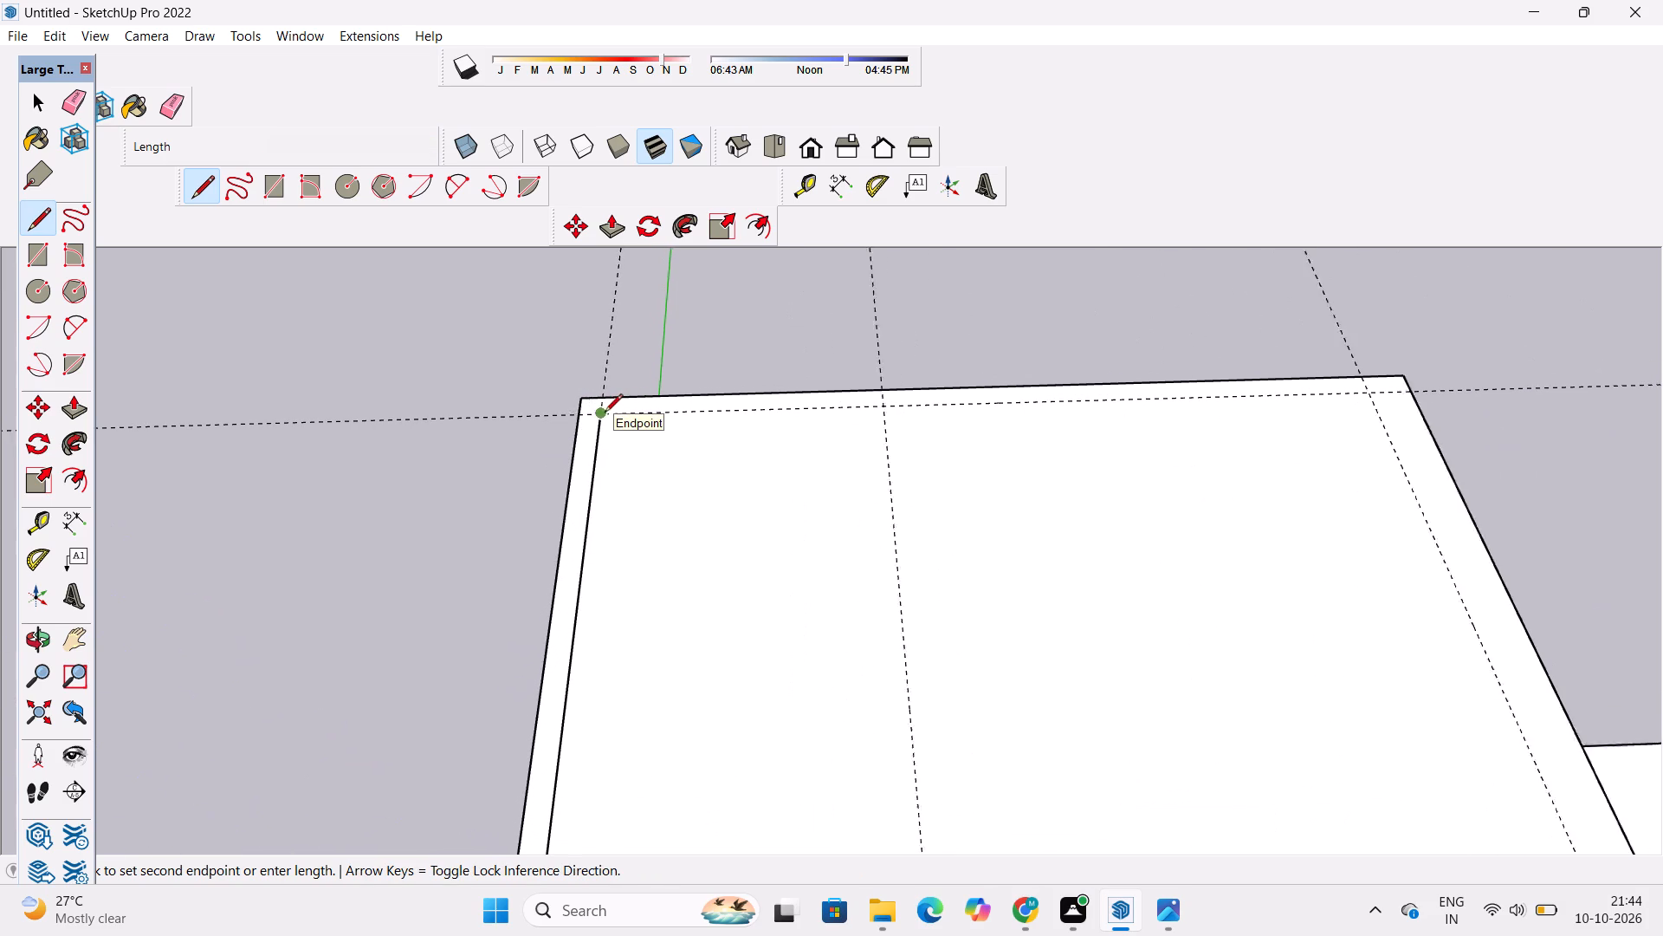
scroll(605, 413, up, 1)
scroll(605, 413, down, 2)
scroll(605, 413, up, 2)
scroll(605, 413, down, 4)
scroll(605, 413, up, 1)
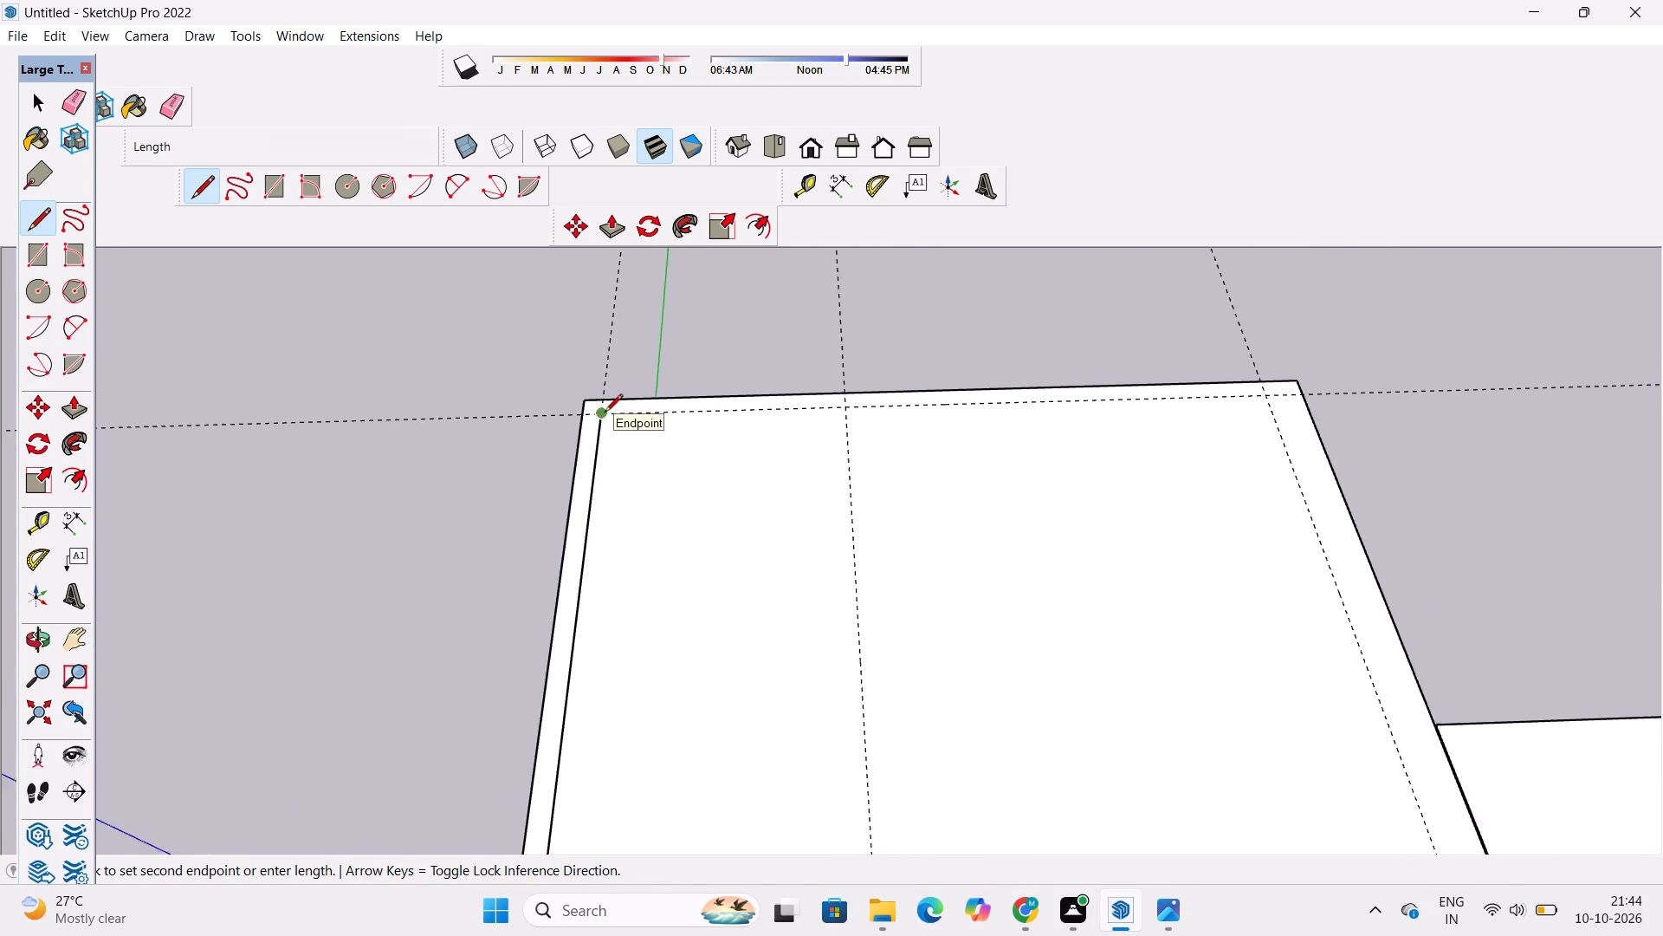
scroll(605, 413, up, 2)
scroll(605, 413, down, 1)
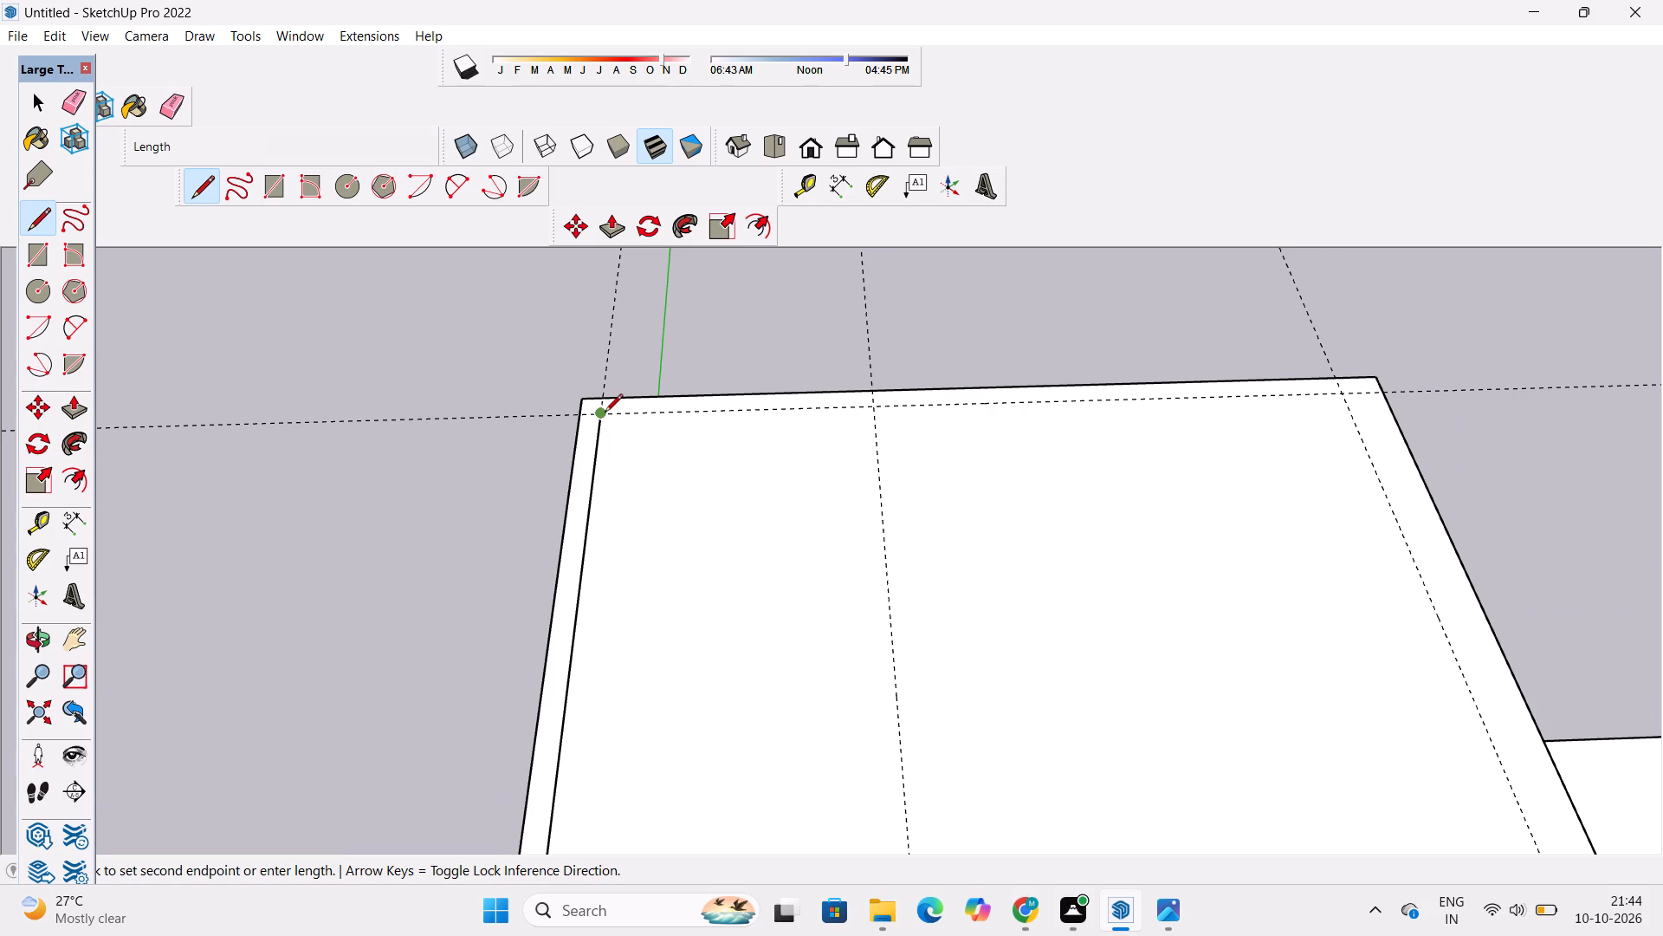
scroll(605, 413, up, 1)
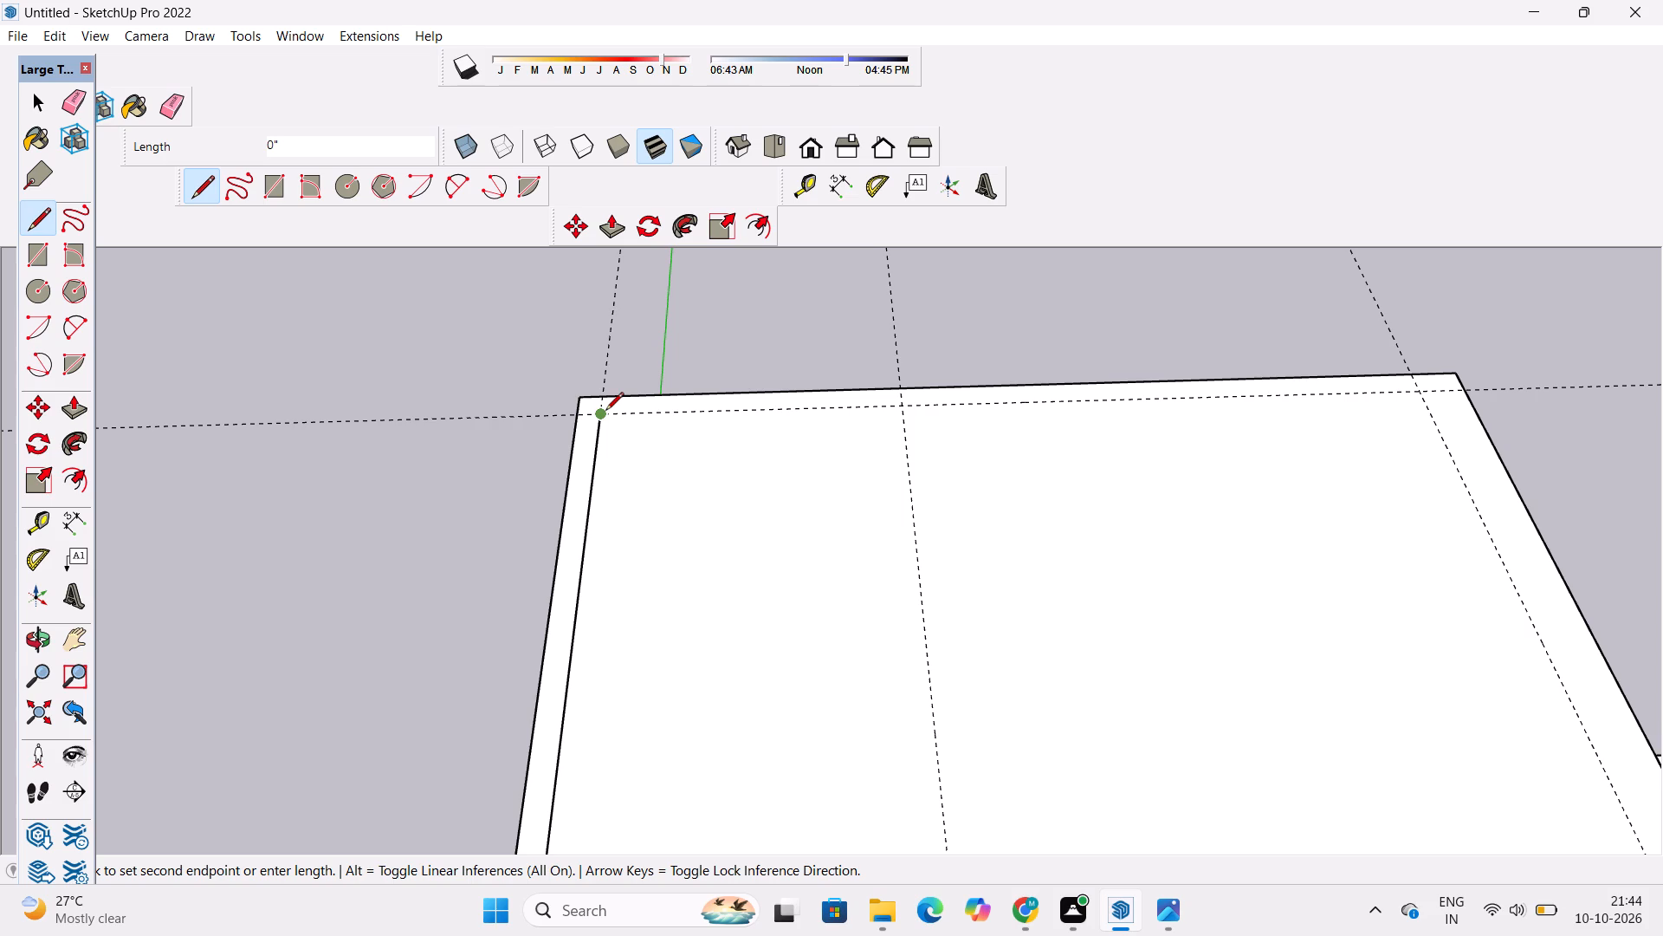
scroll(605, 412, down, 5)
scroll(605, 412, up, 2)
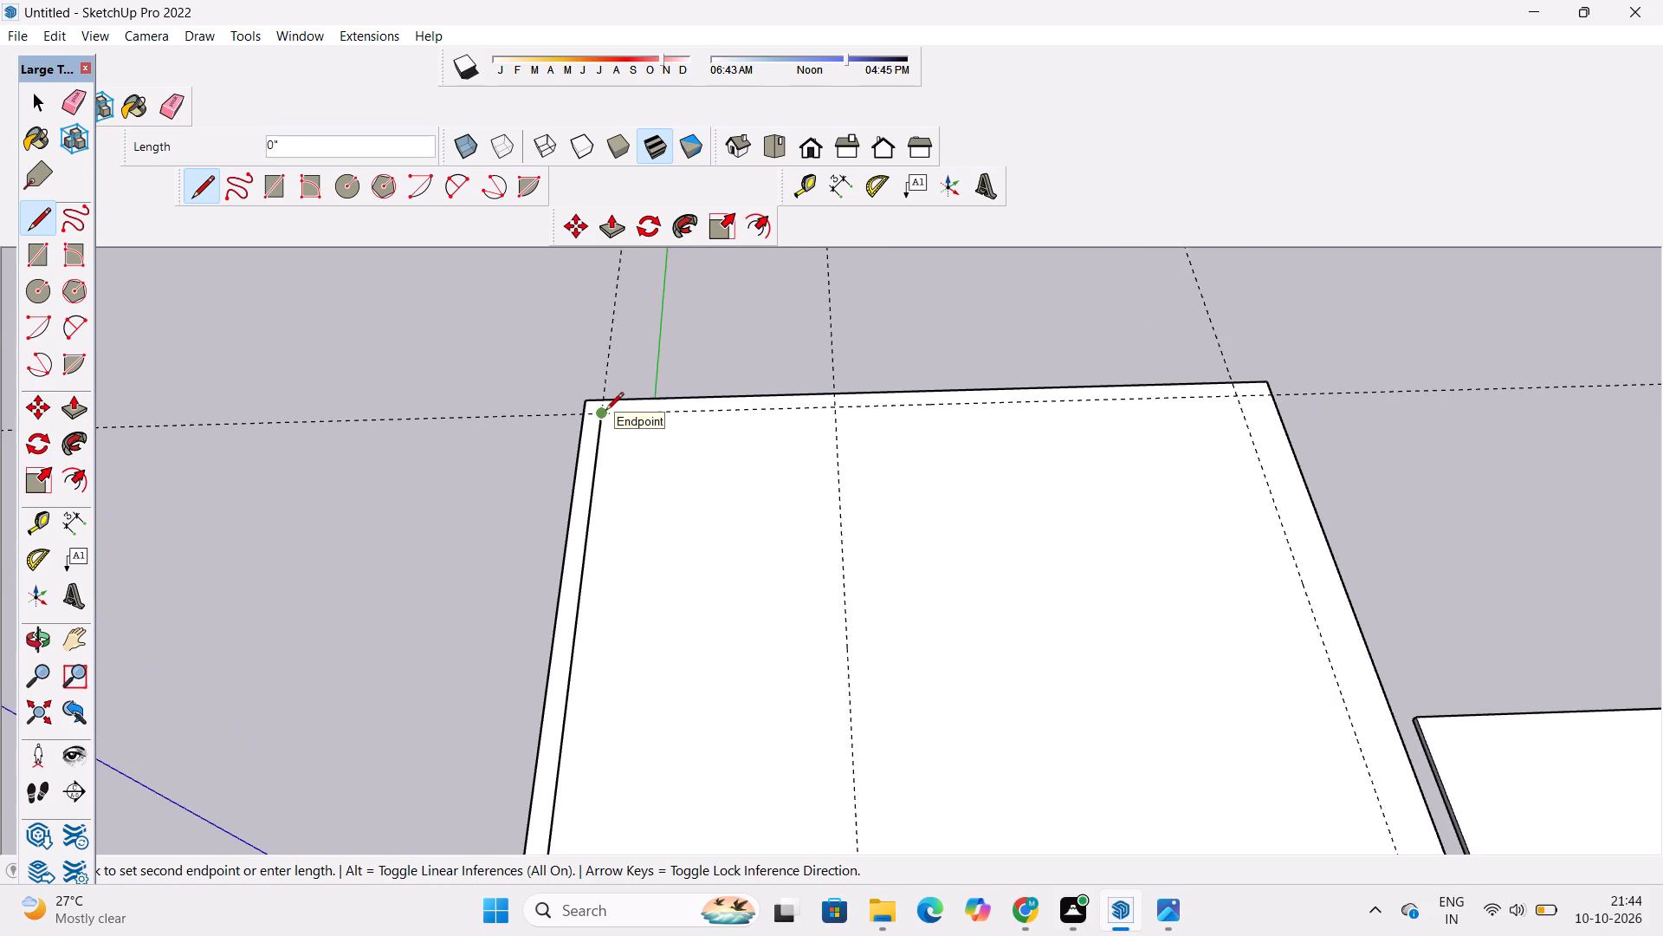
Complete the top slab's inset border with a 53' 6" line along the far guide and a line along the opposite side guide to the front border line.
scroll(605, 412, down, 3)
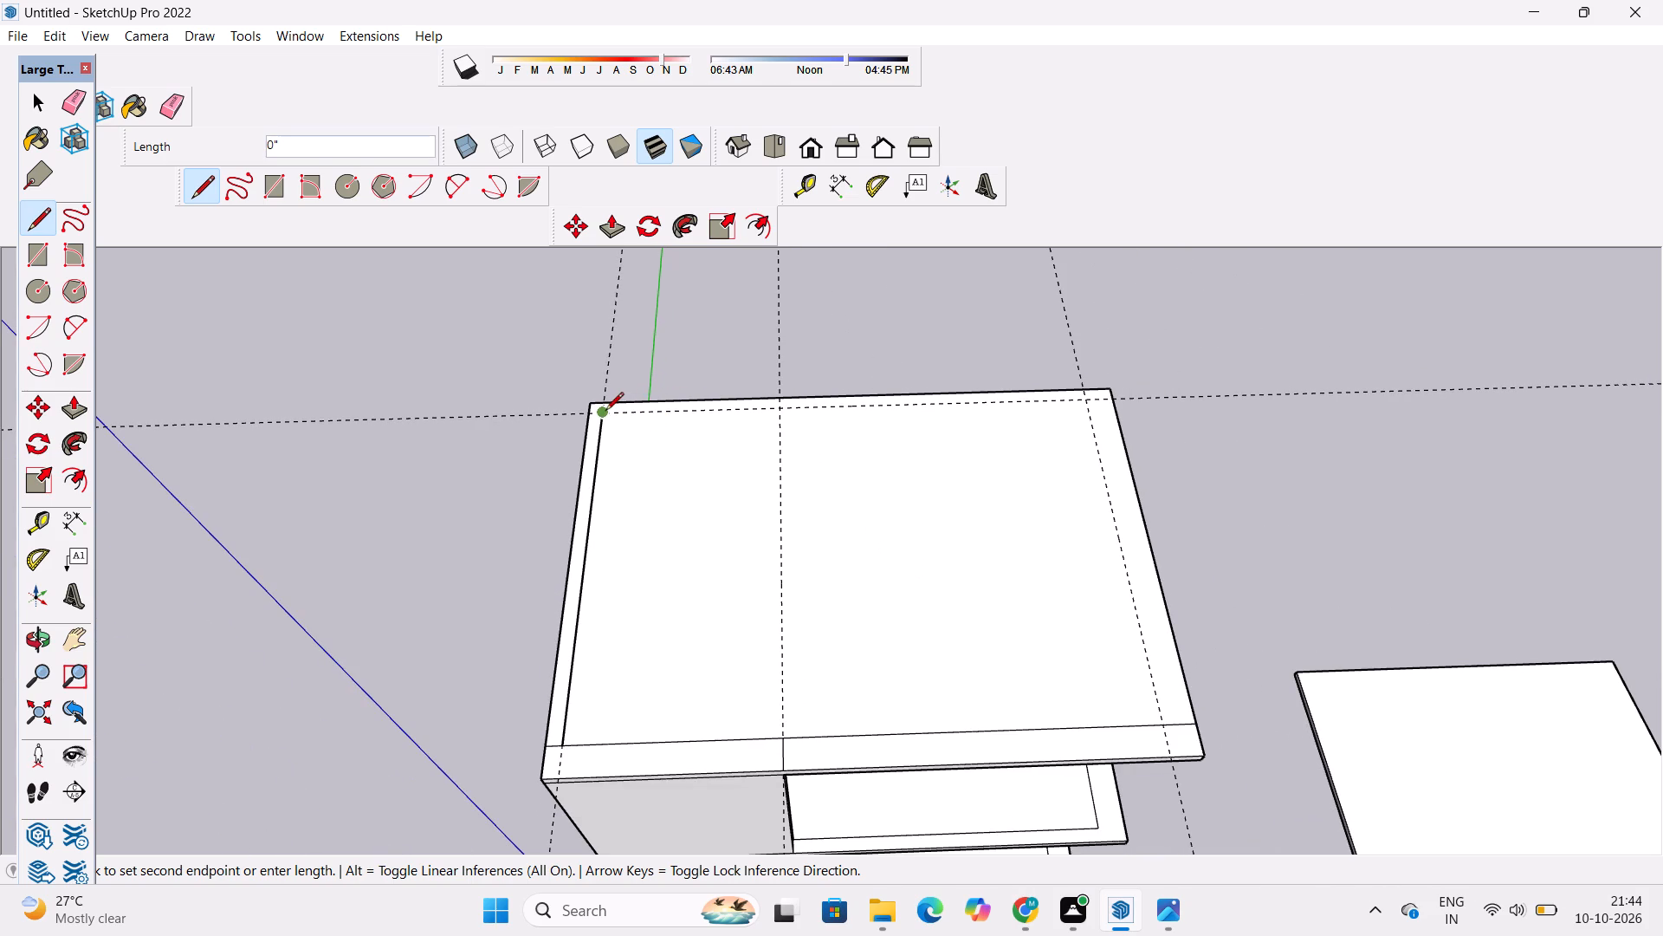
scroll(605, 412, down, 2)
scroll(605, 412, up, 1)
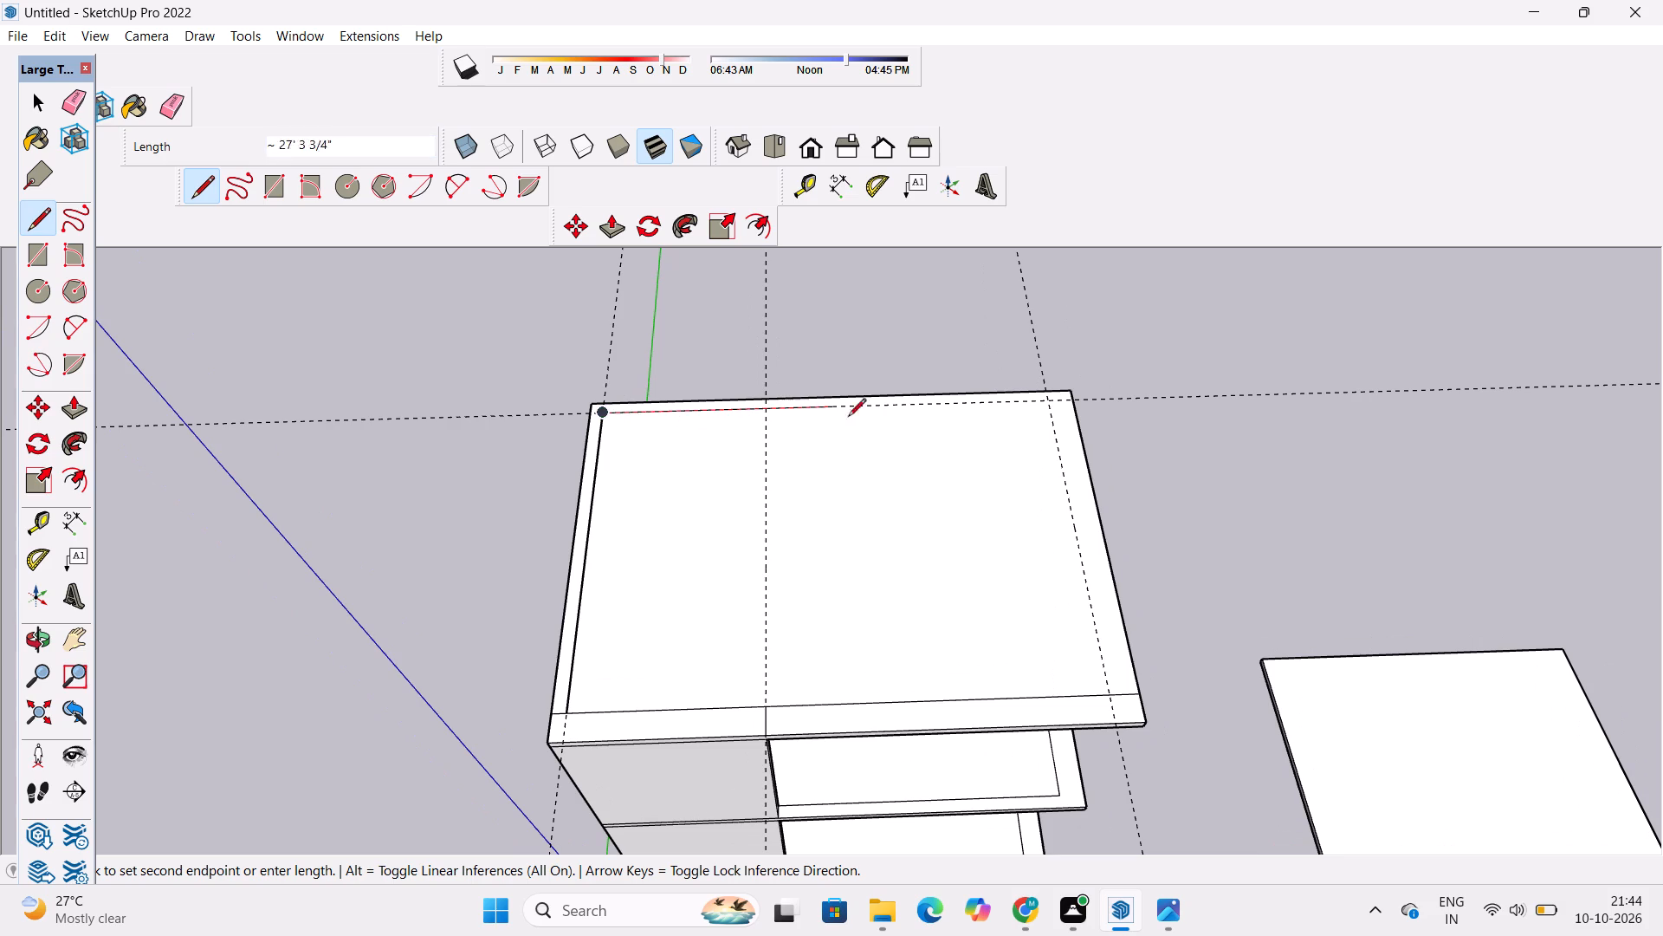
click(1045, 402)
scroll(1045, 400, down, 5)
scroll(1067, 484, up, 5)
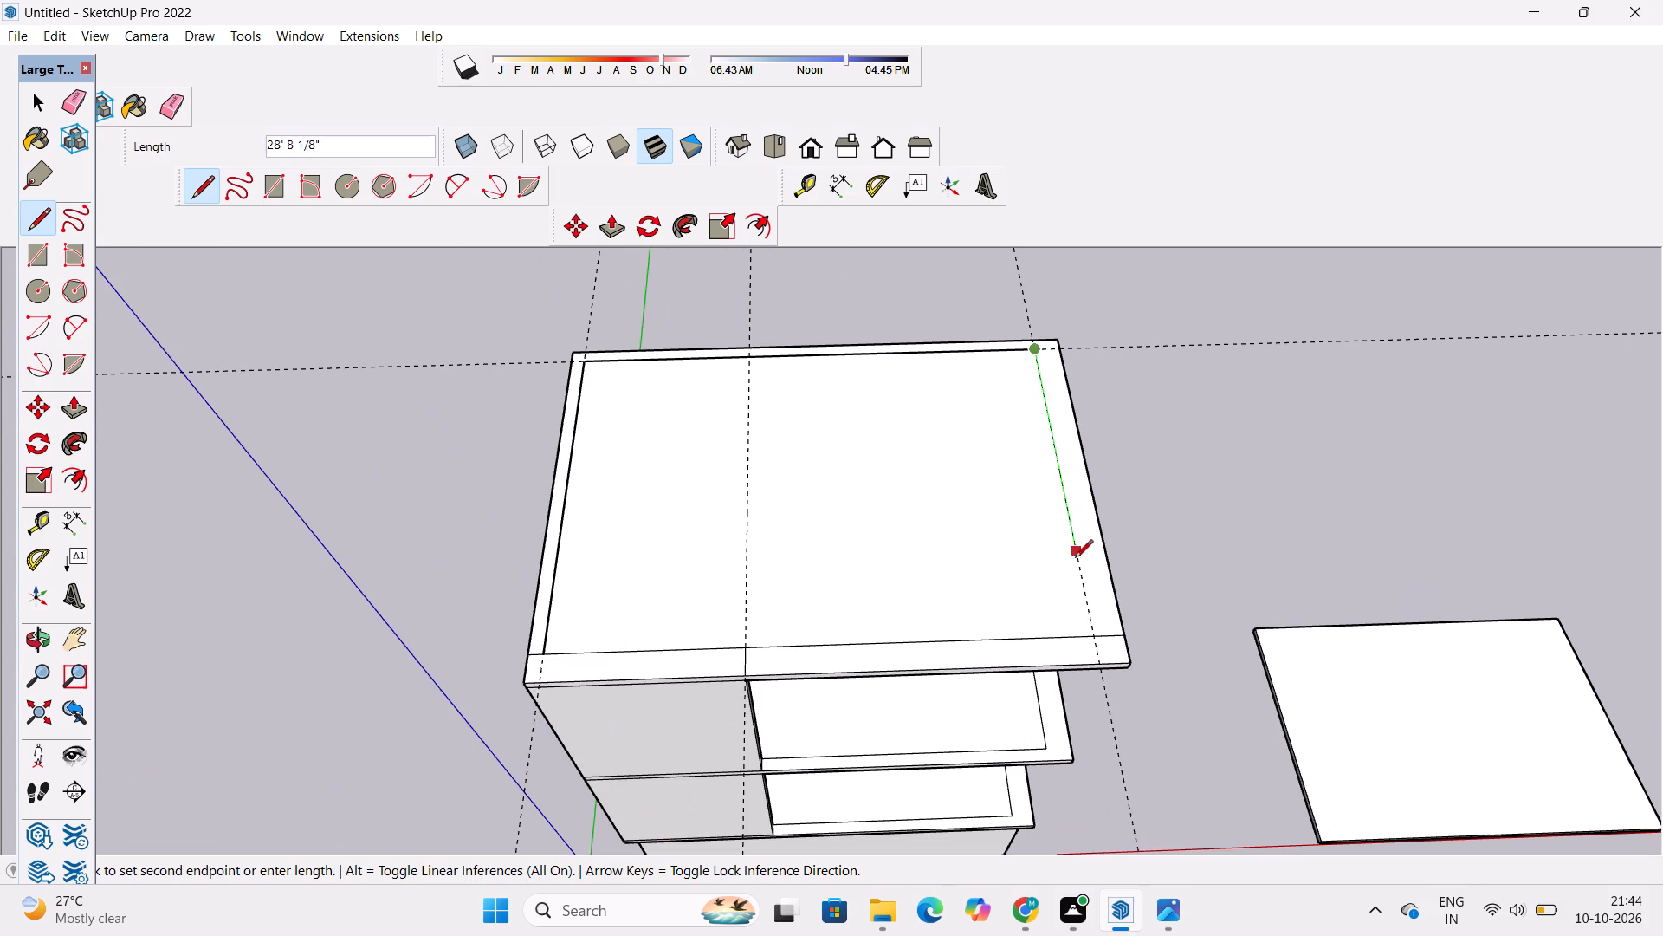
click(1090, 636)
key(space)
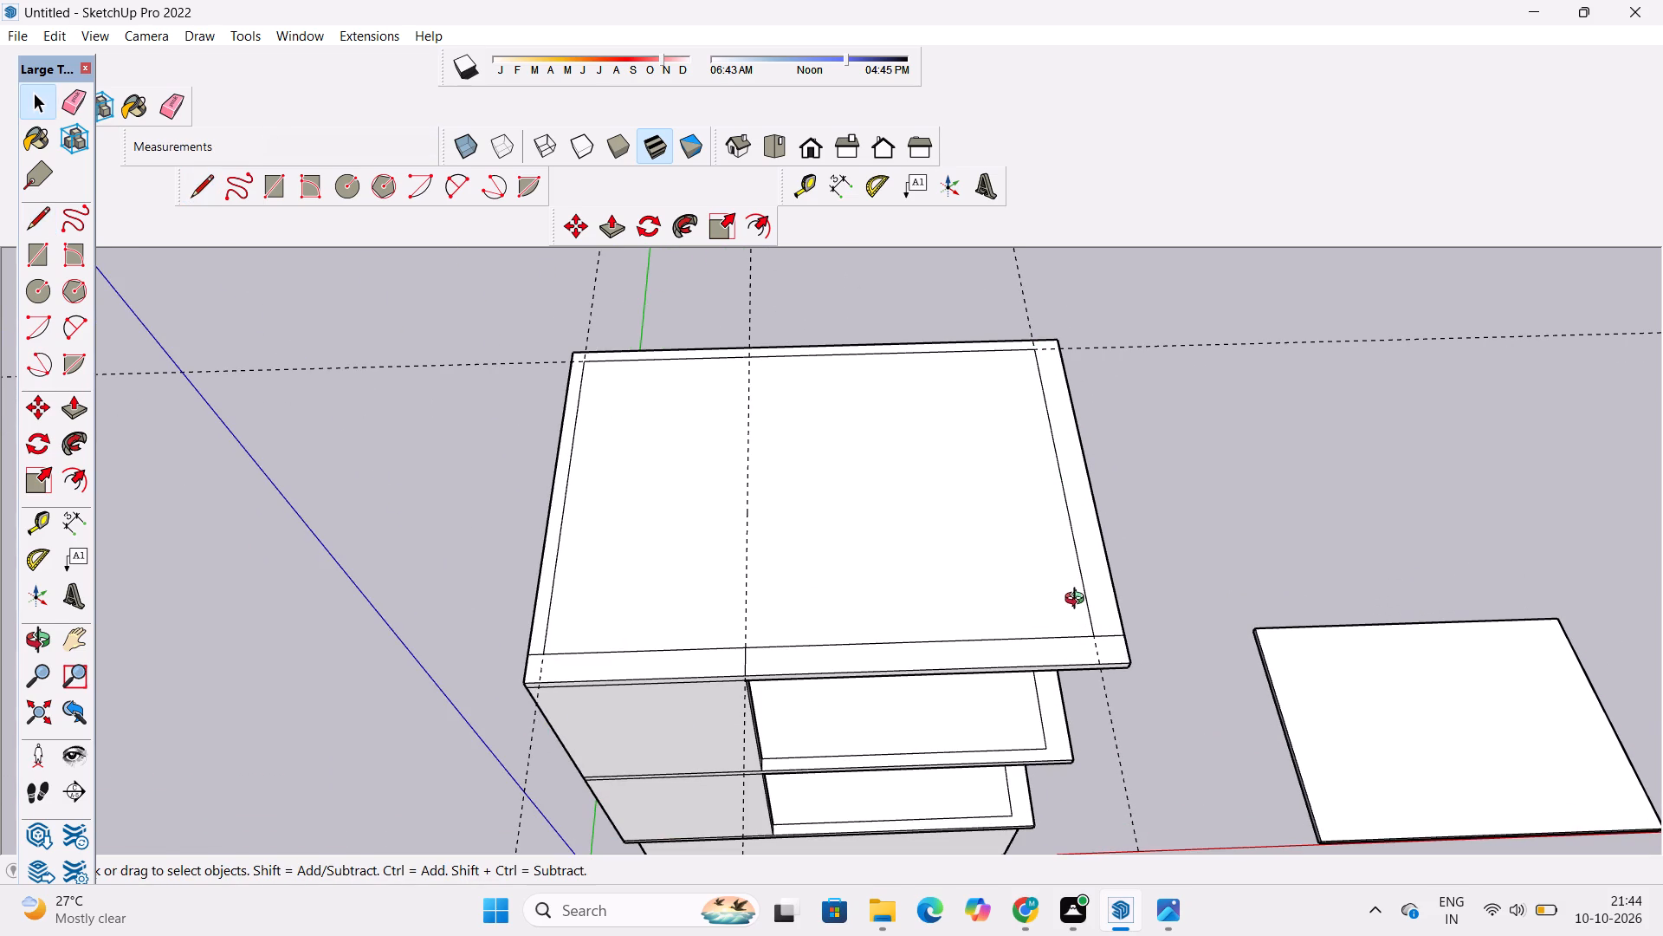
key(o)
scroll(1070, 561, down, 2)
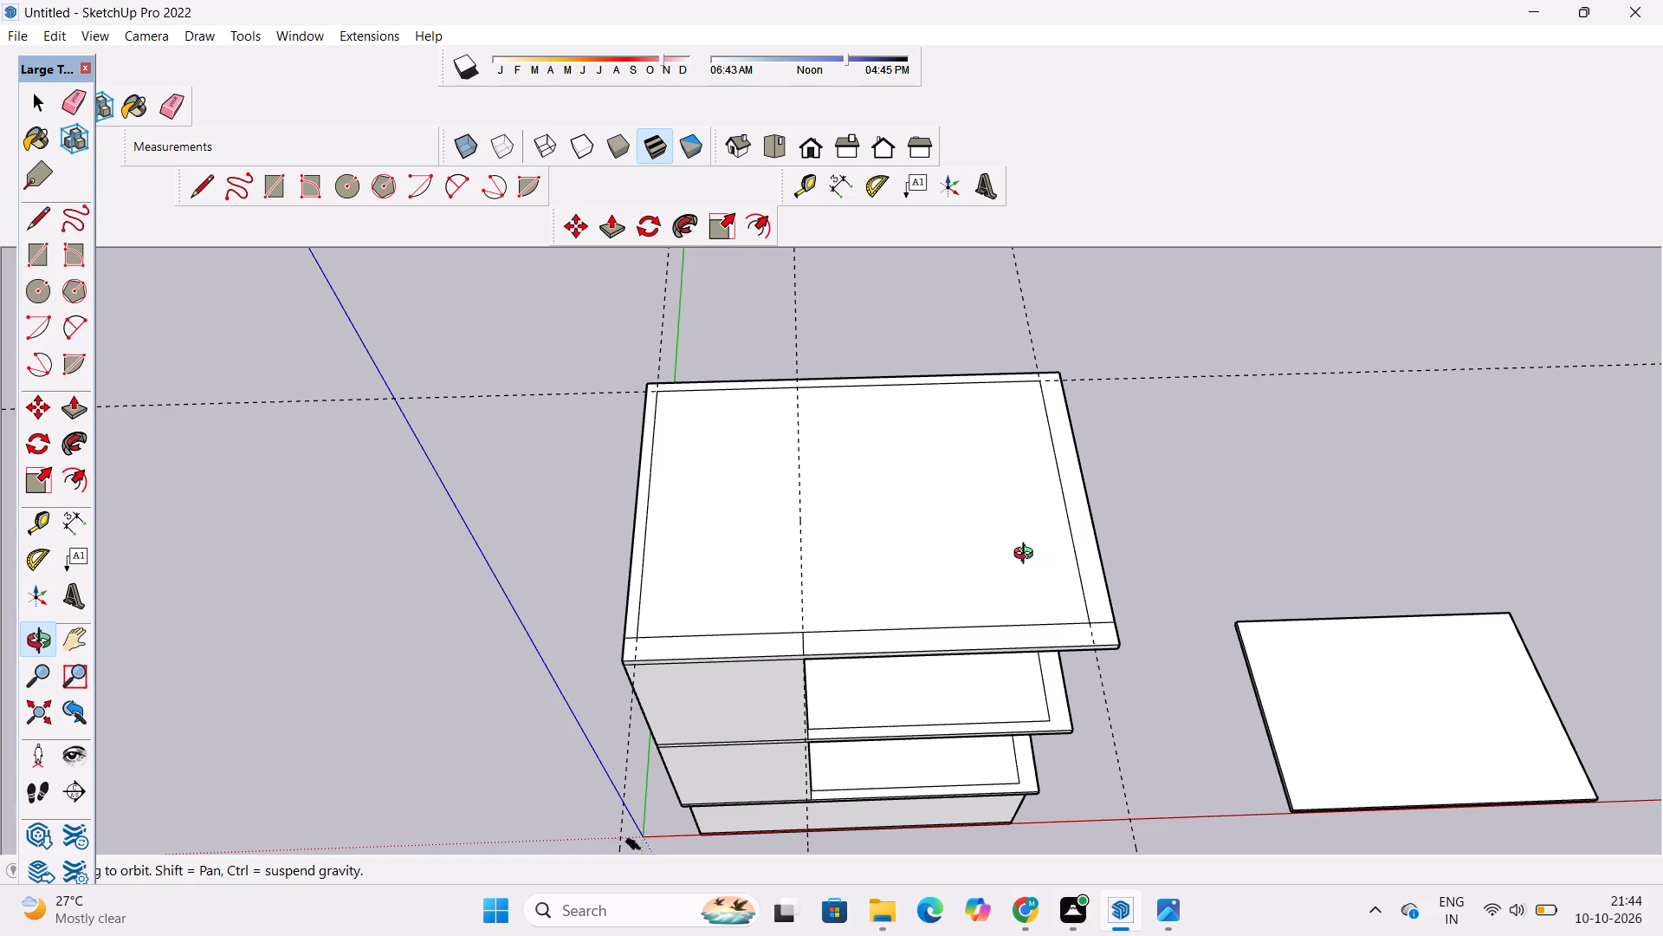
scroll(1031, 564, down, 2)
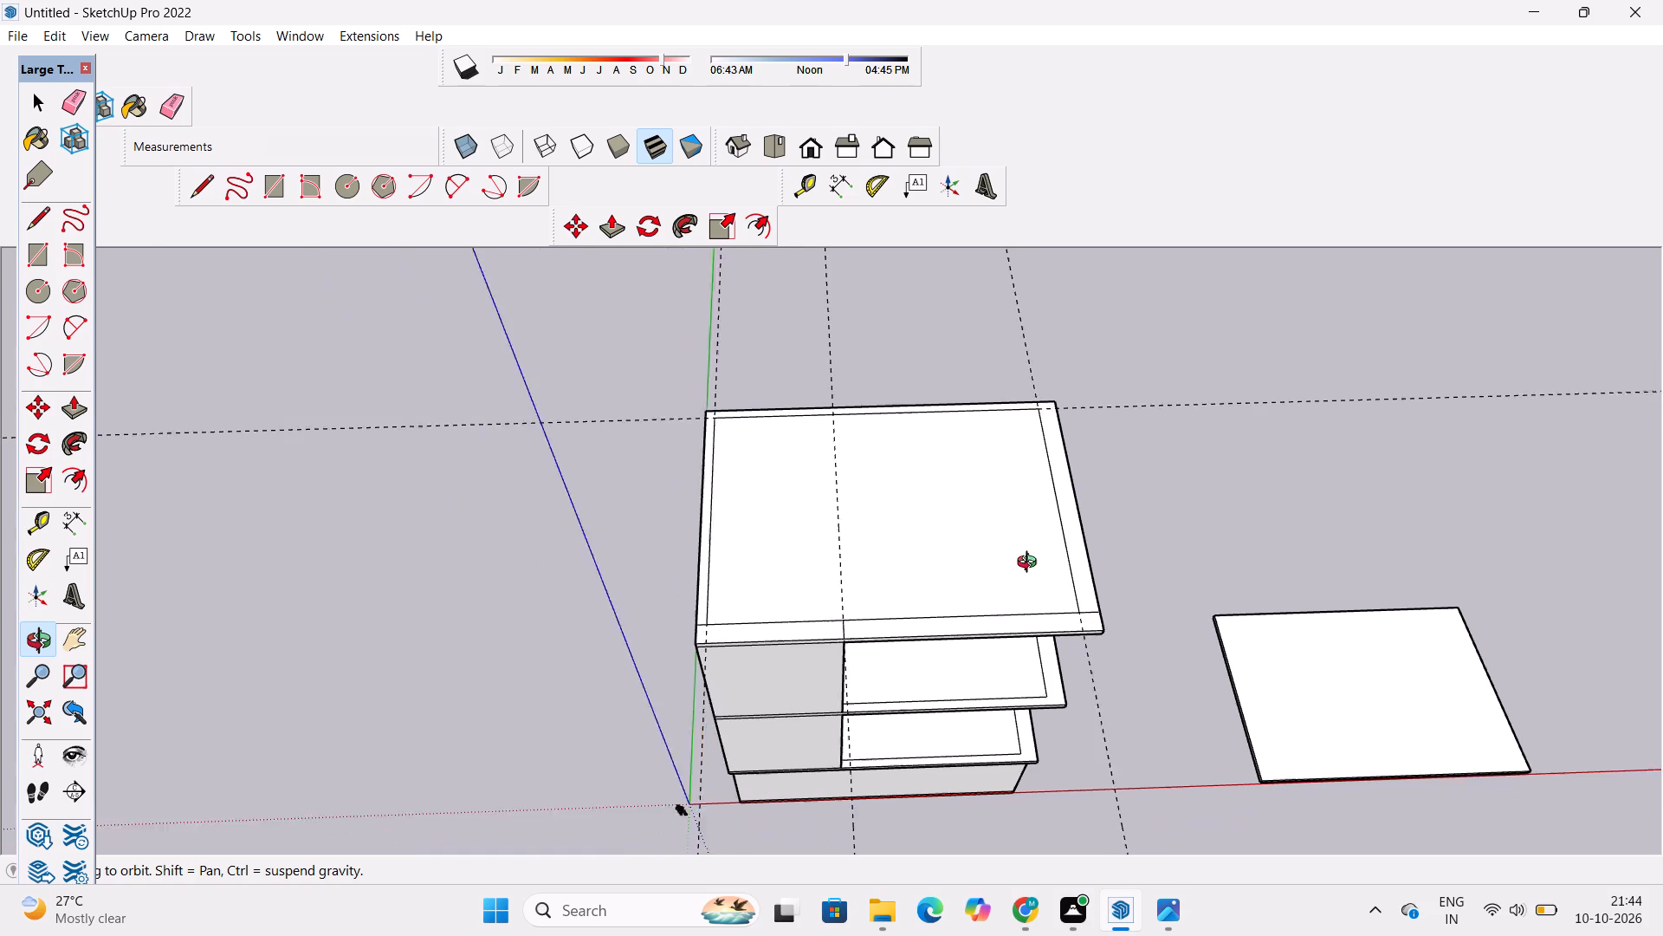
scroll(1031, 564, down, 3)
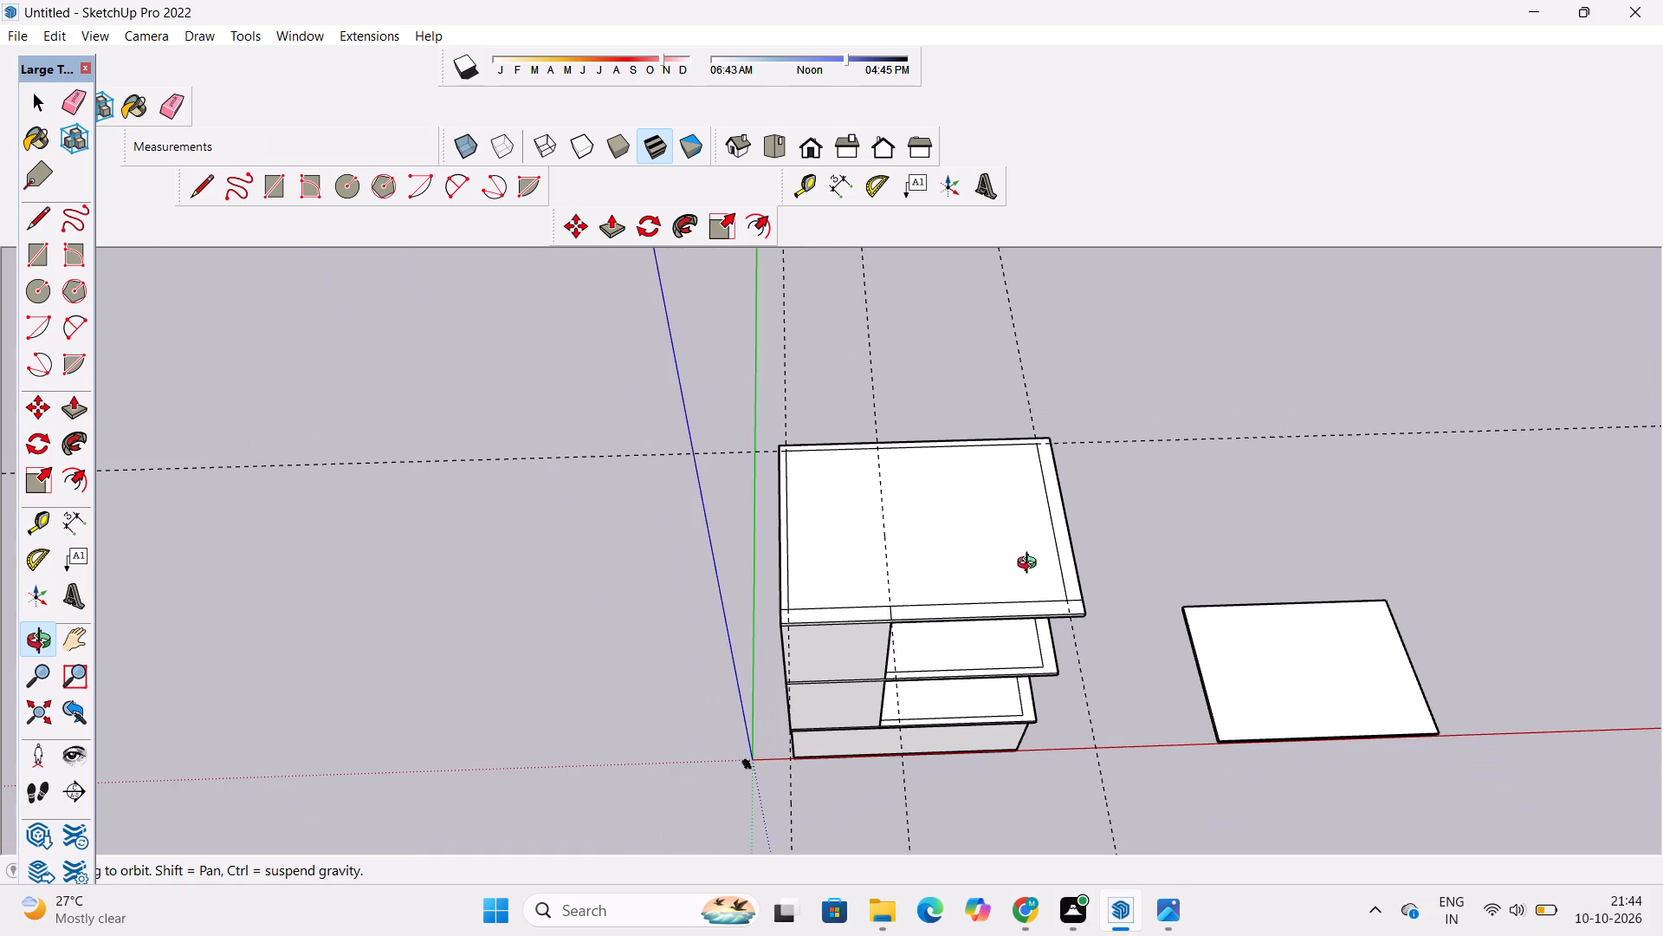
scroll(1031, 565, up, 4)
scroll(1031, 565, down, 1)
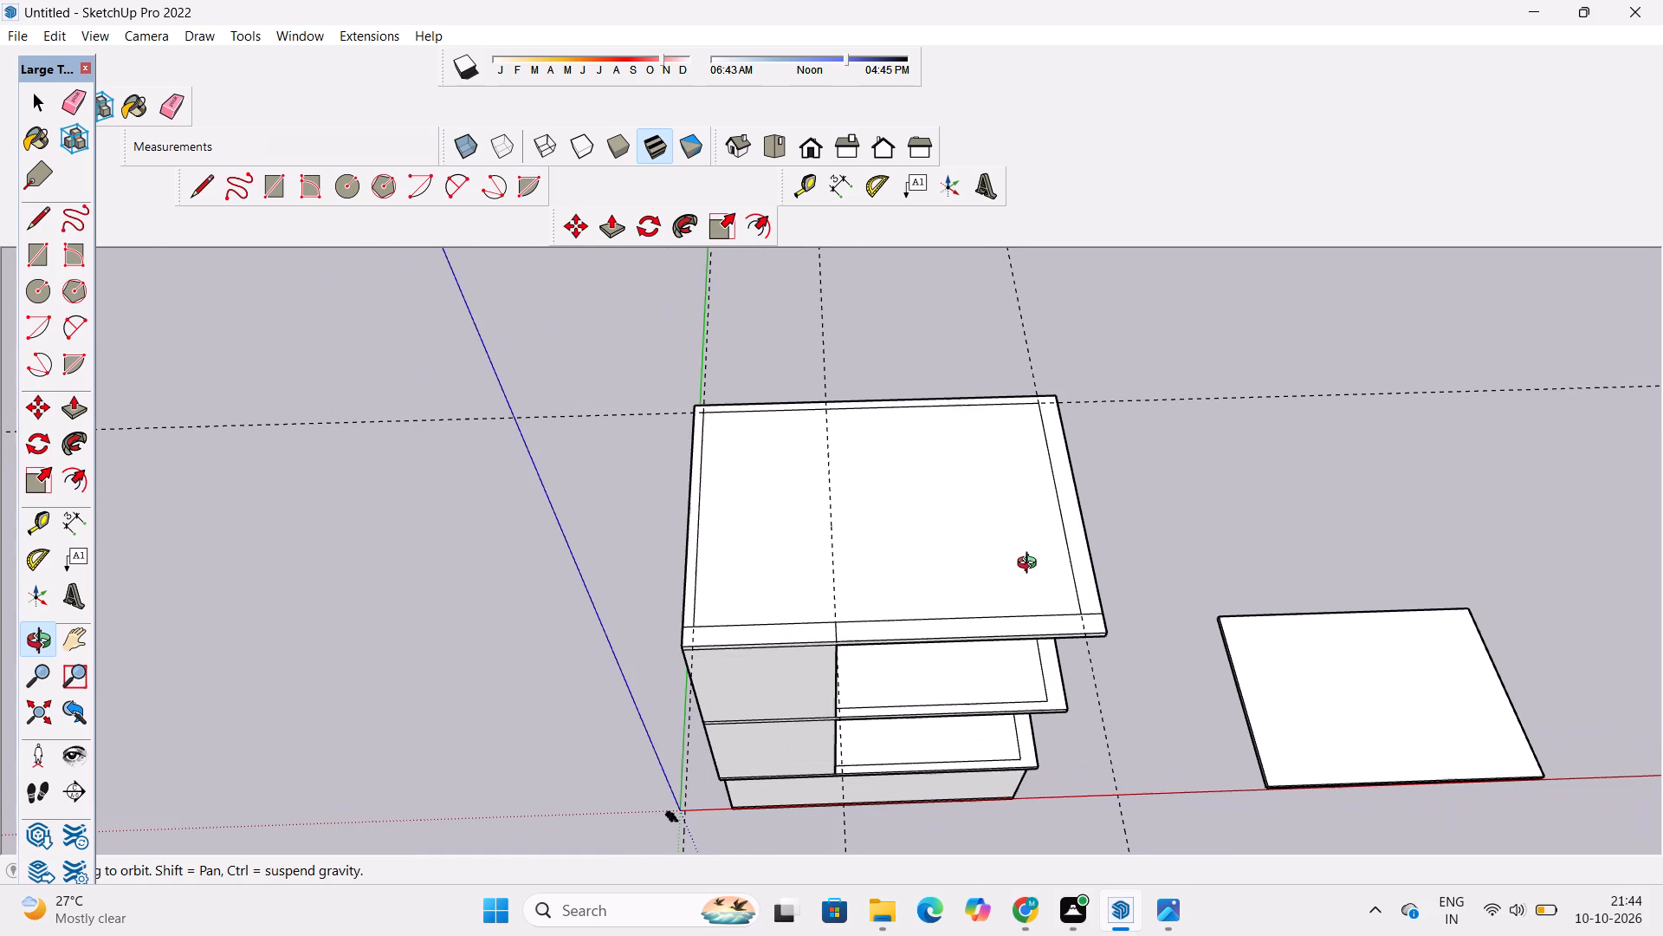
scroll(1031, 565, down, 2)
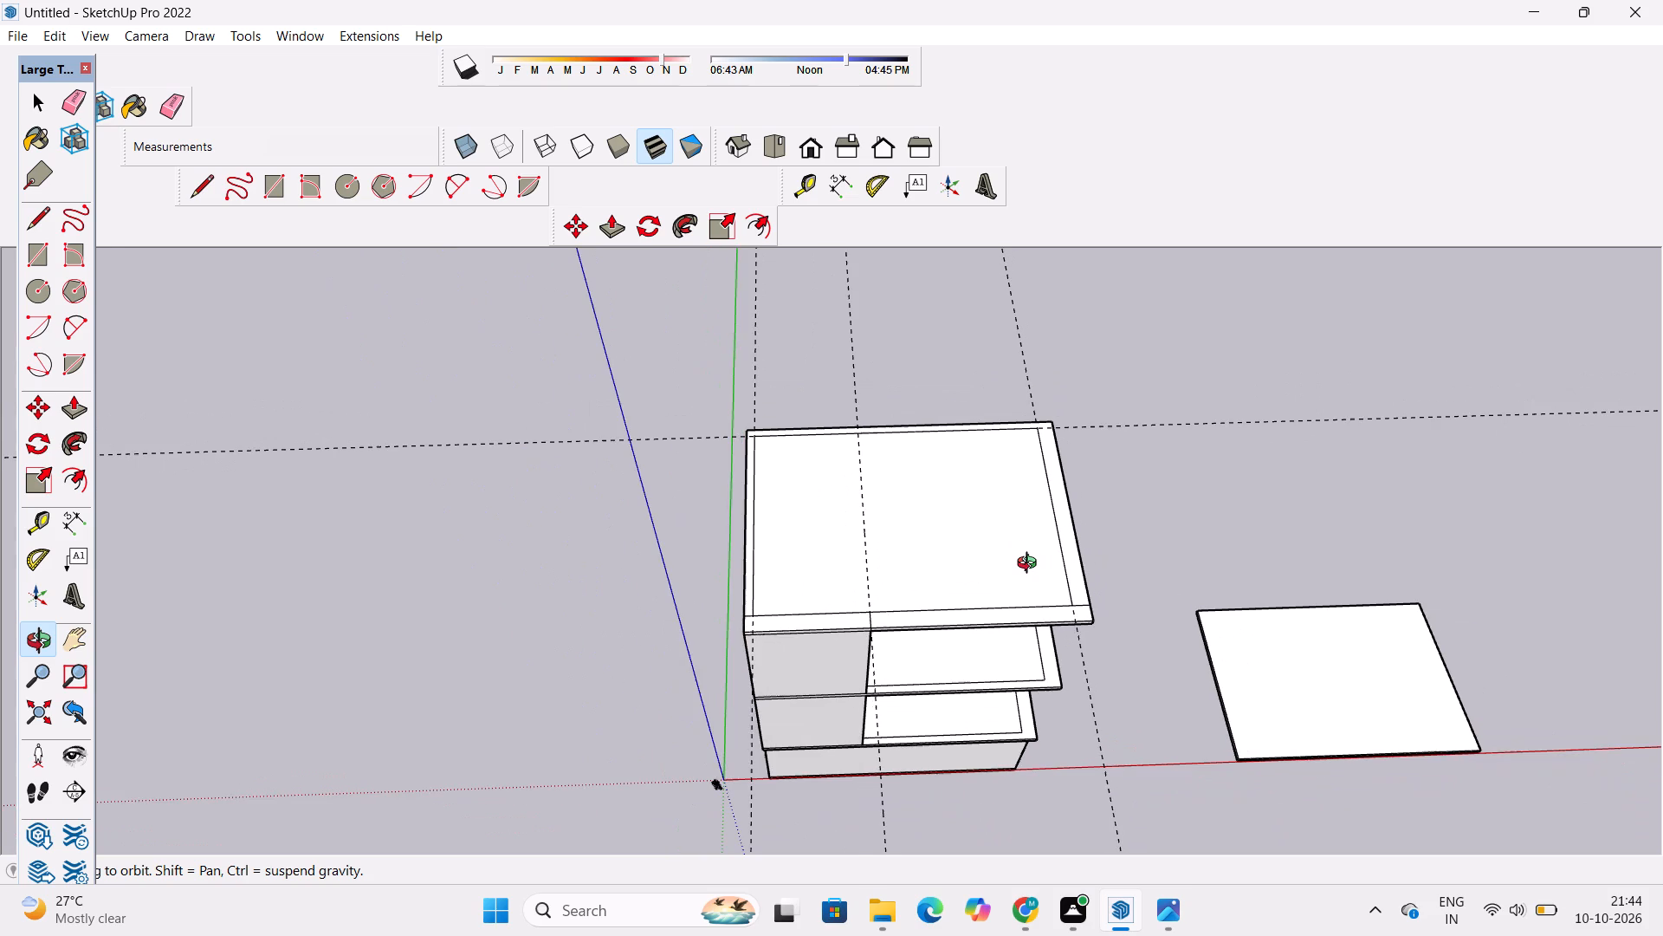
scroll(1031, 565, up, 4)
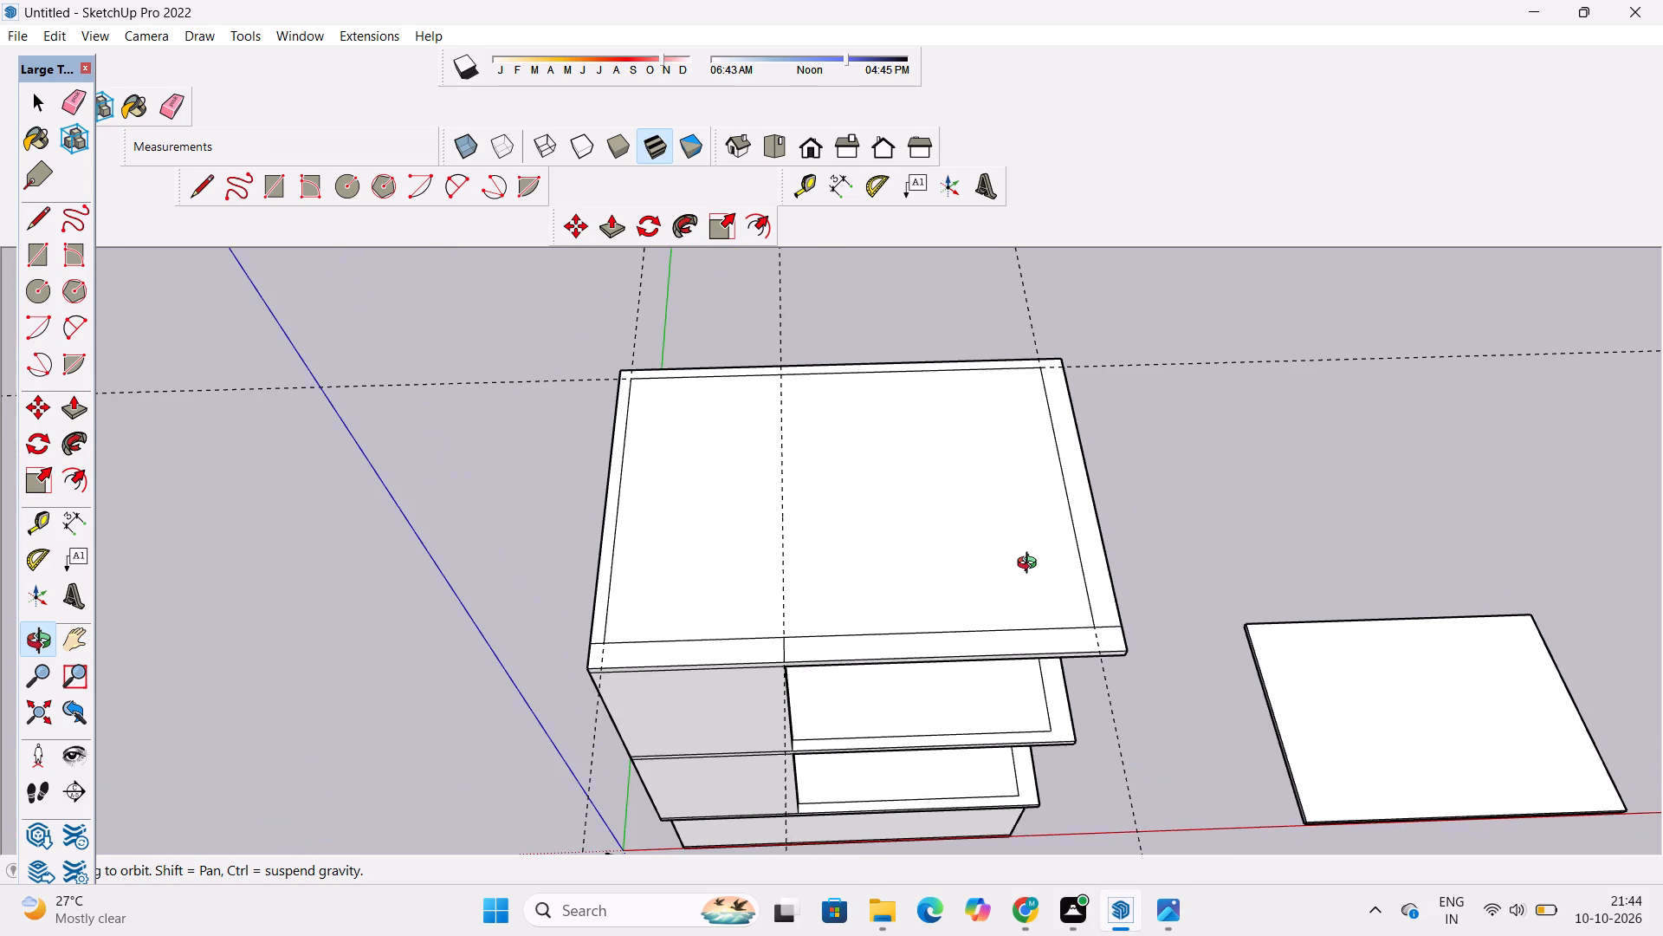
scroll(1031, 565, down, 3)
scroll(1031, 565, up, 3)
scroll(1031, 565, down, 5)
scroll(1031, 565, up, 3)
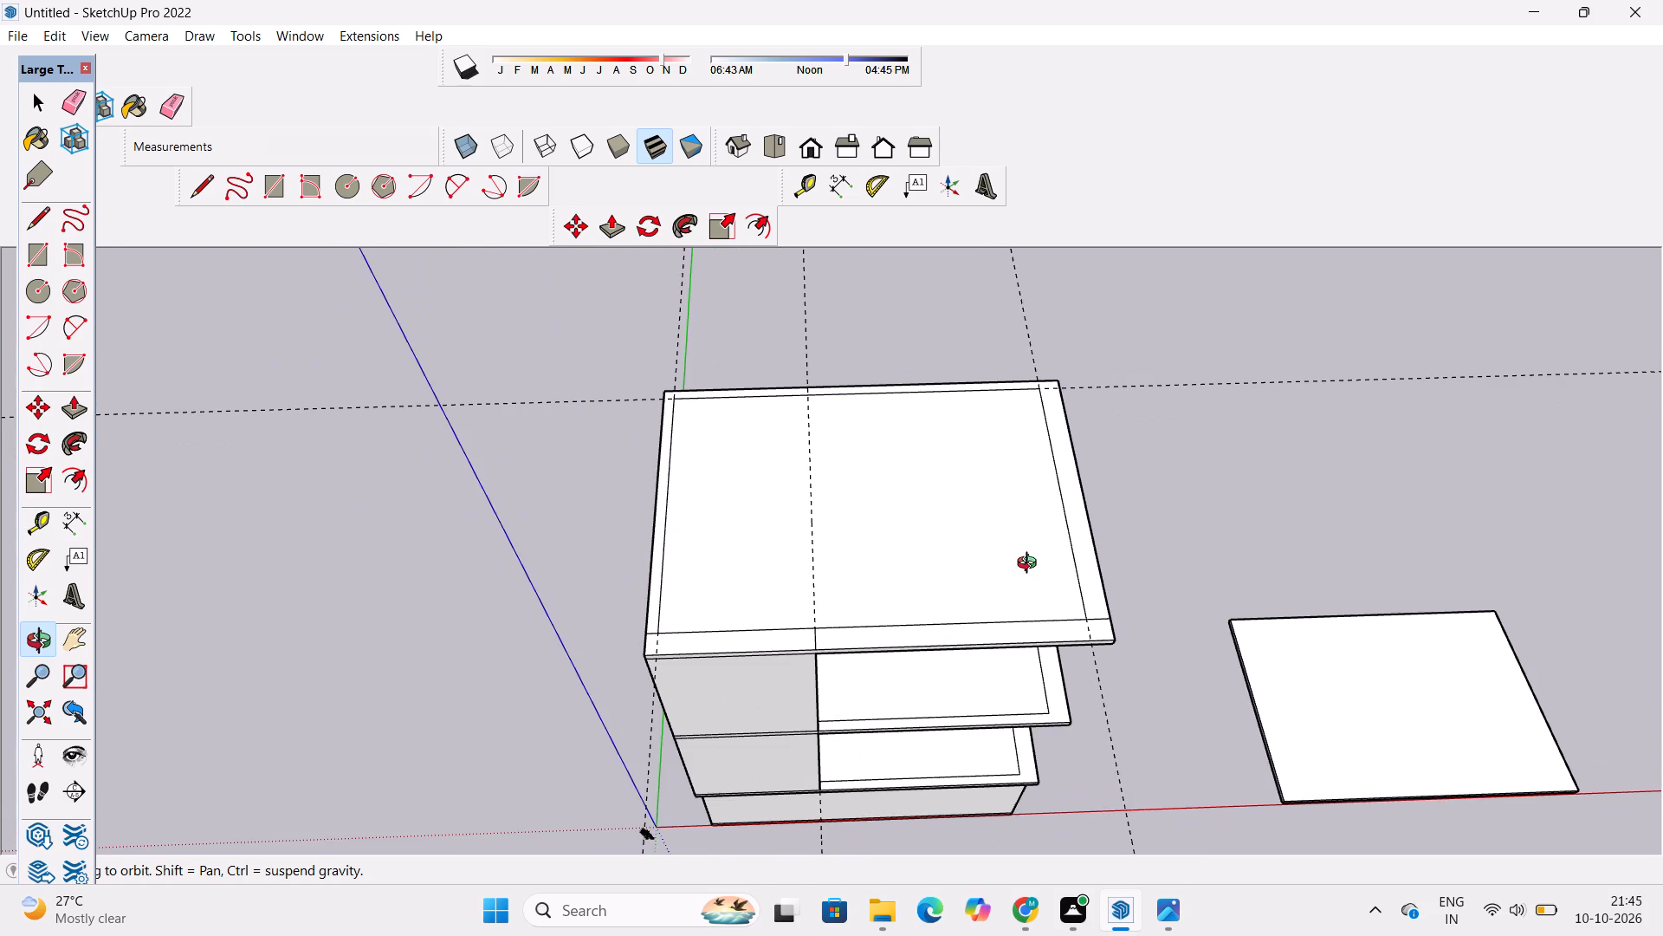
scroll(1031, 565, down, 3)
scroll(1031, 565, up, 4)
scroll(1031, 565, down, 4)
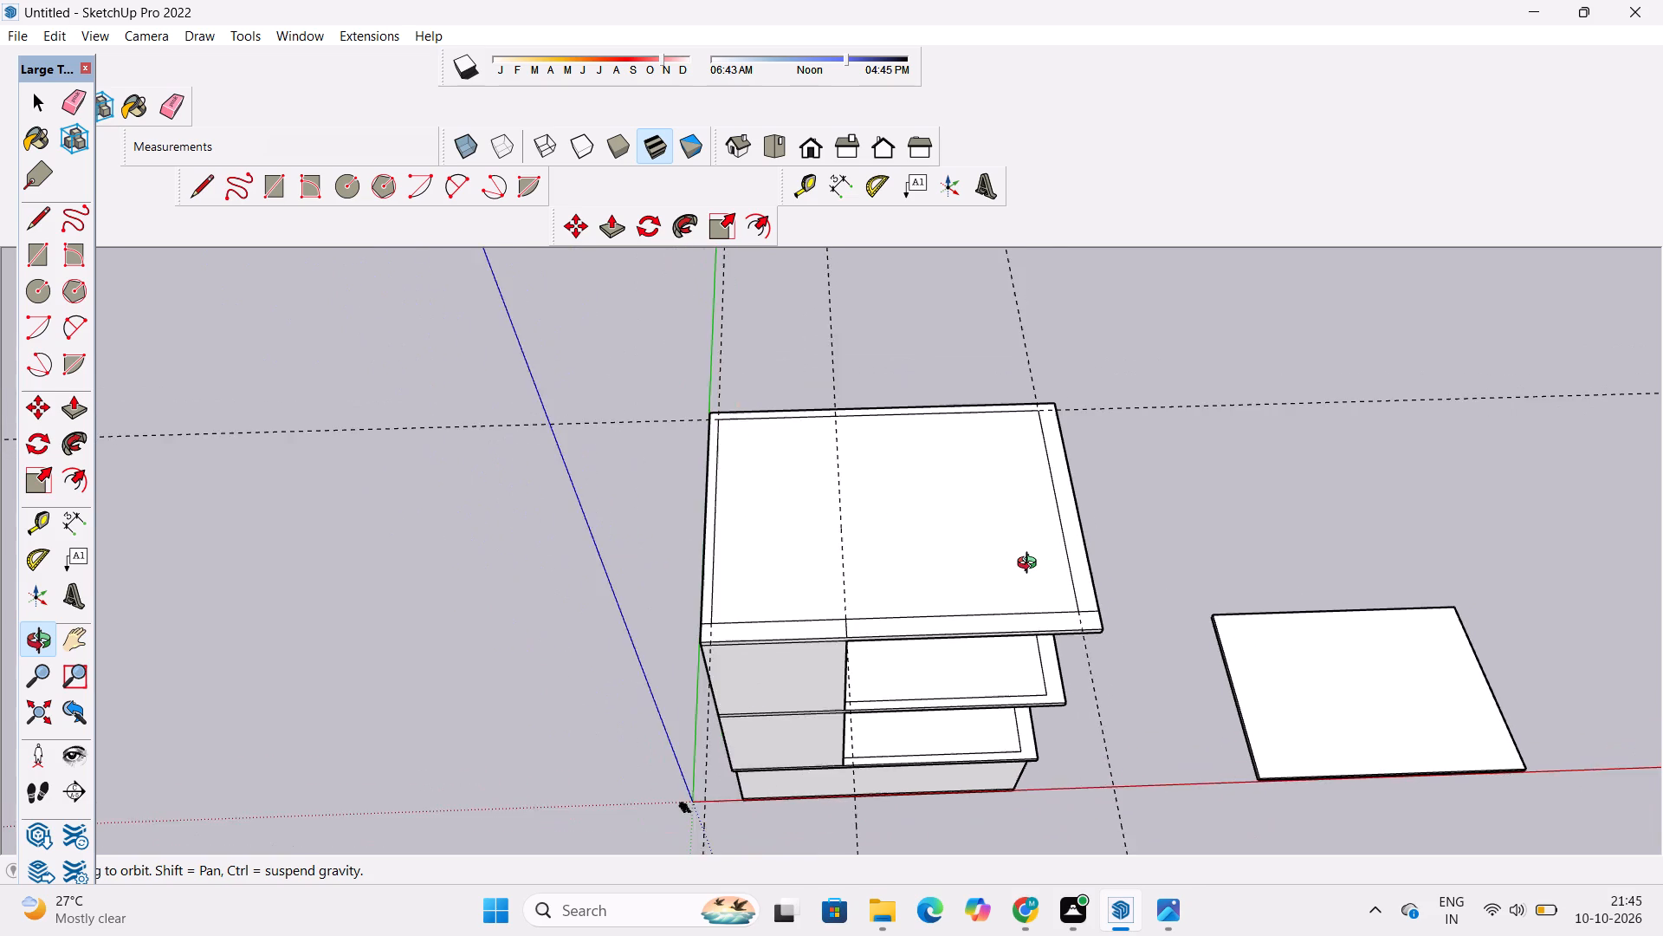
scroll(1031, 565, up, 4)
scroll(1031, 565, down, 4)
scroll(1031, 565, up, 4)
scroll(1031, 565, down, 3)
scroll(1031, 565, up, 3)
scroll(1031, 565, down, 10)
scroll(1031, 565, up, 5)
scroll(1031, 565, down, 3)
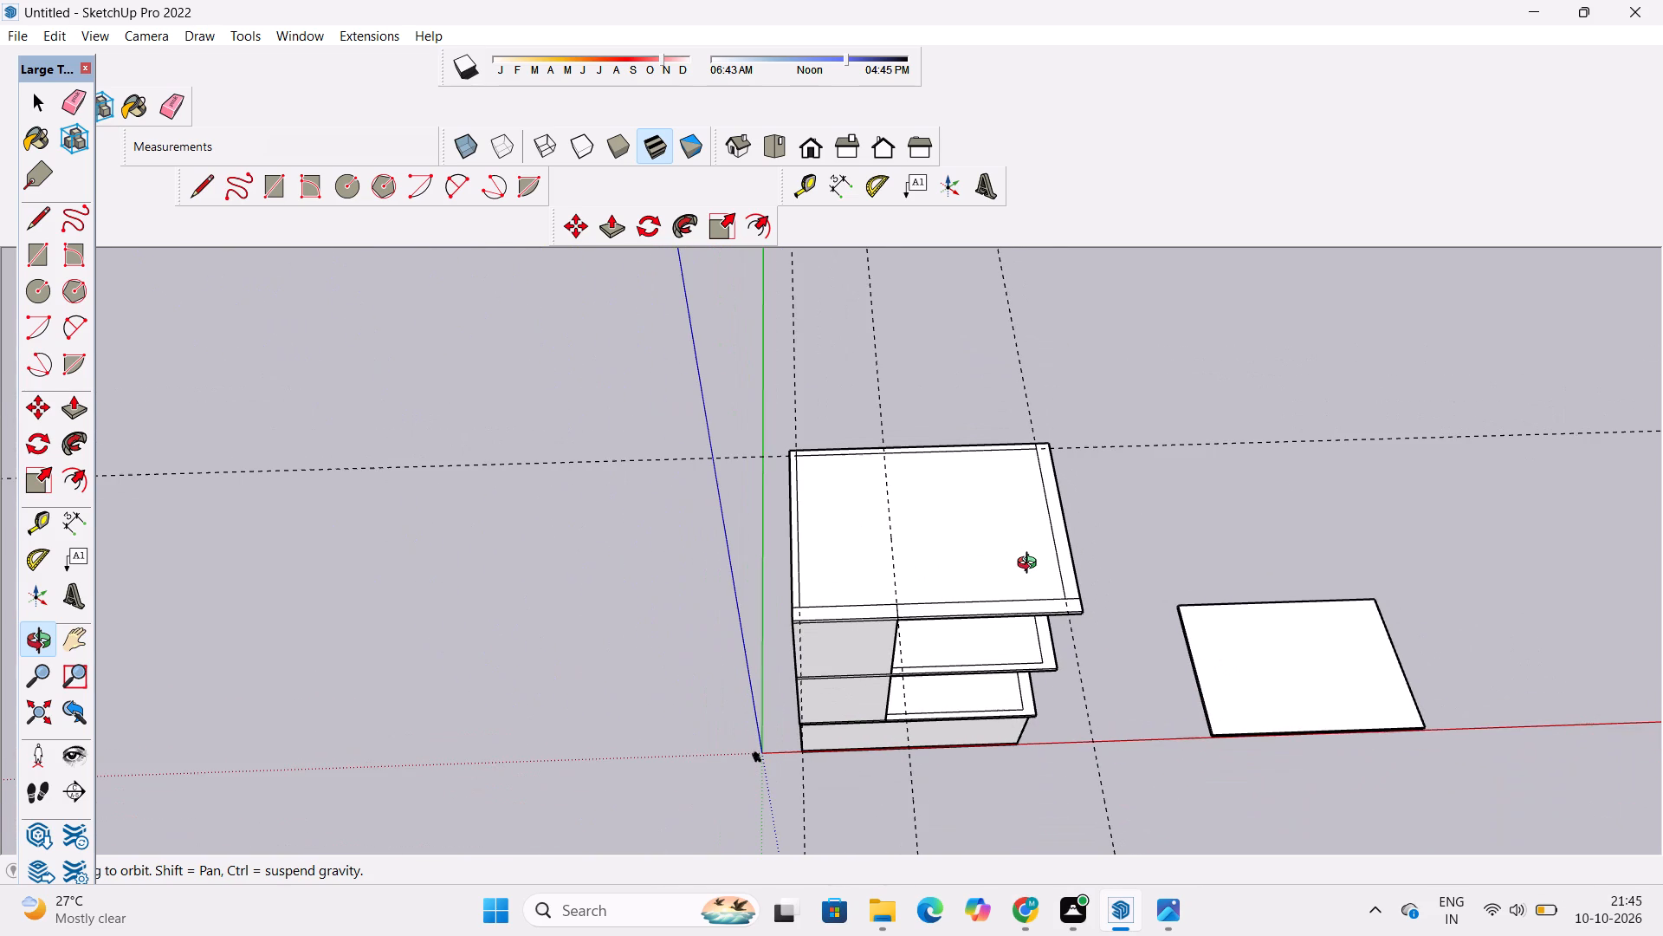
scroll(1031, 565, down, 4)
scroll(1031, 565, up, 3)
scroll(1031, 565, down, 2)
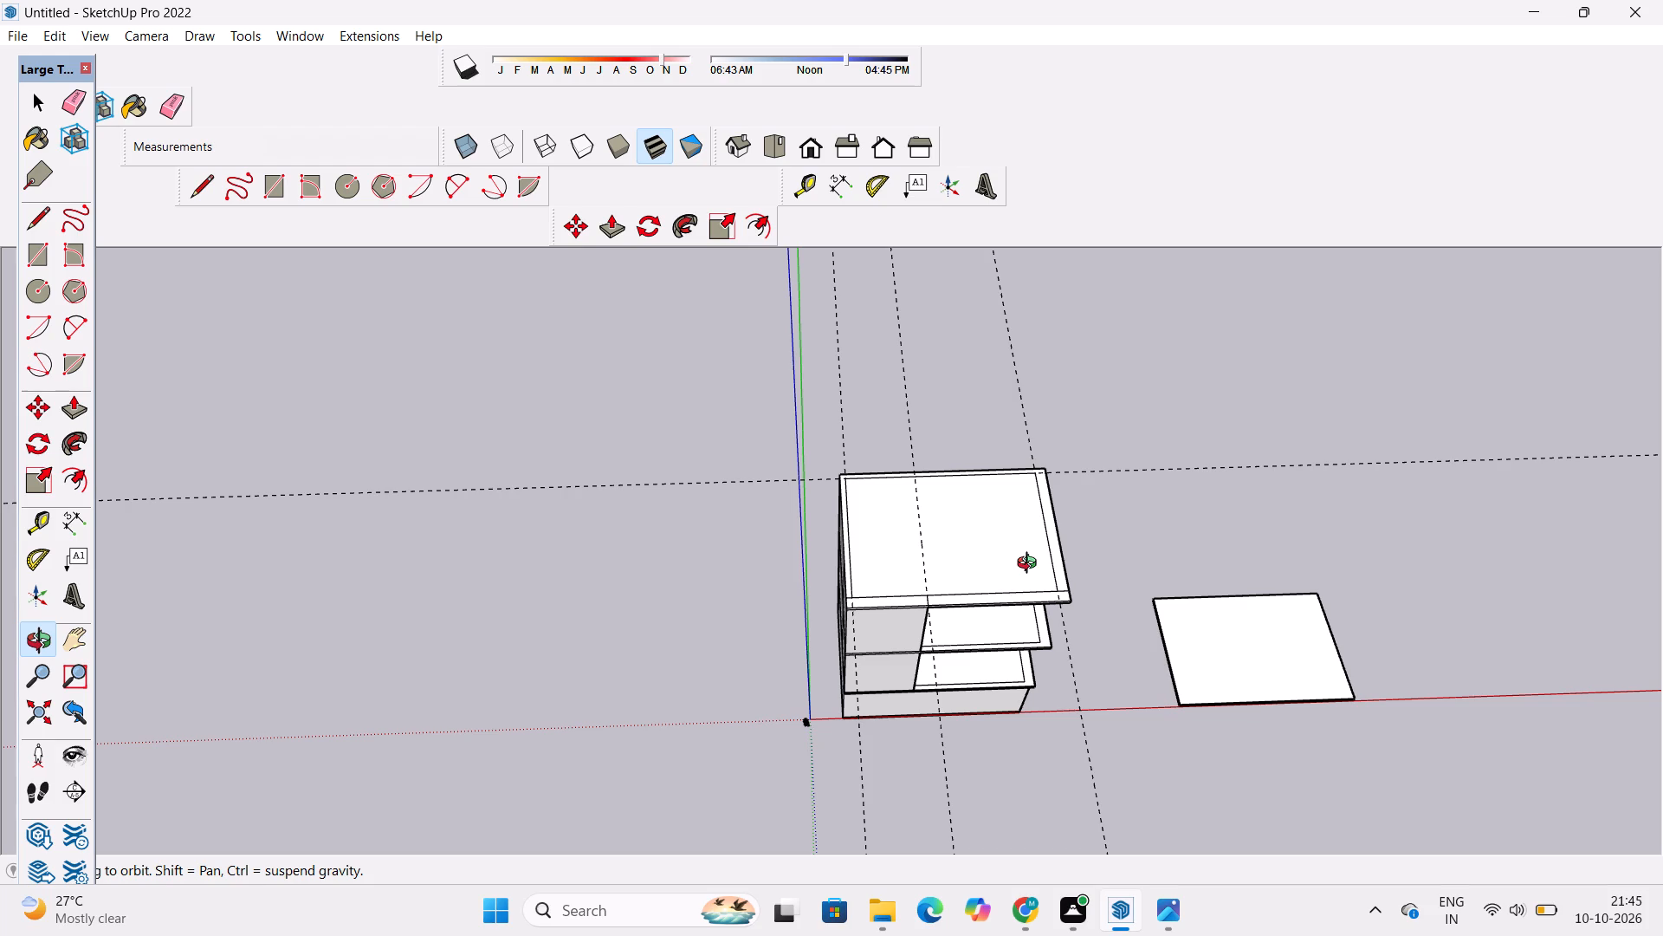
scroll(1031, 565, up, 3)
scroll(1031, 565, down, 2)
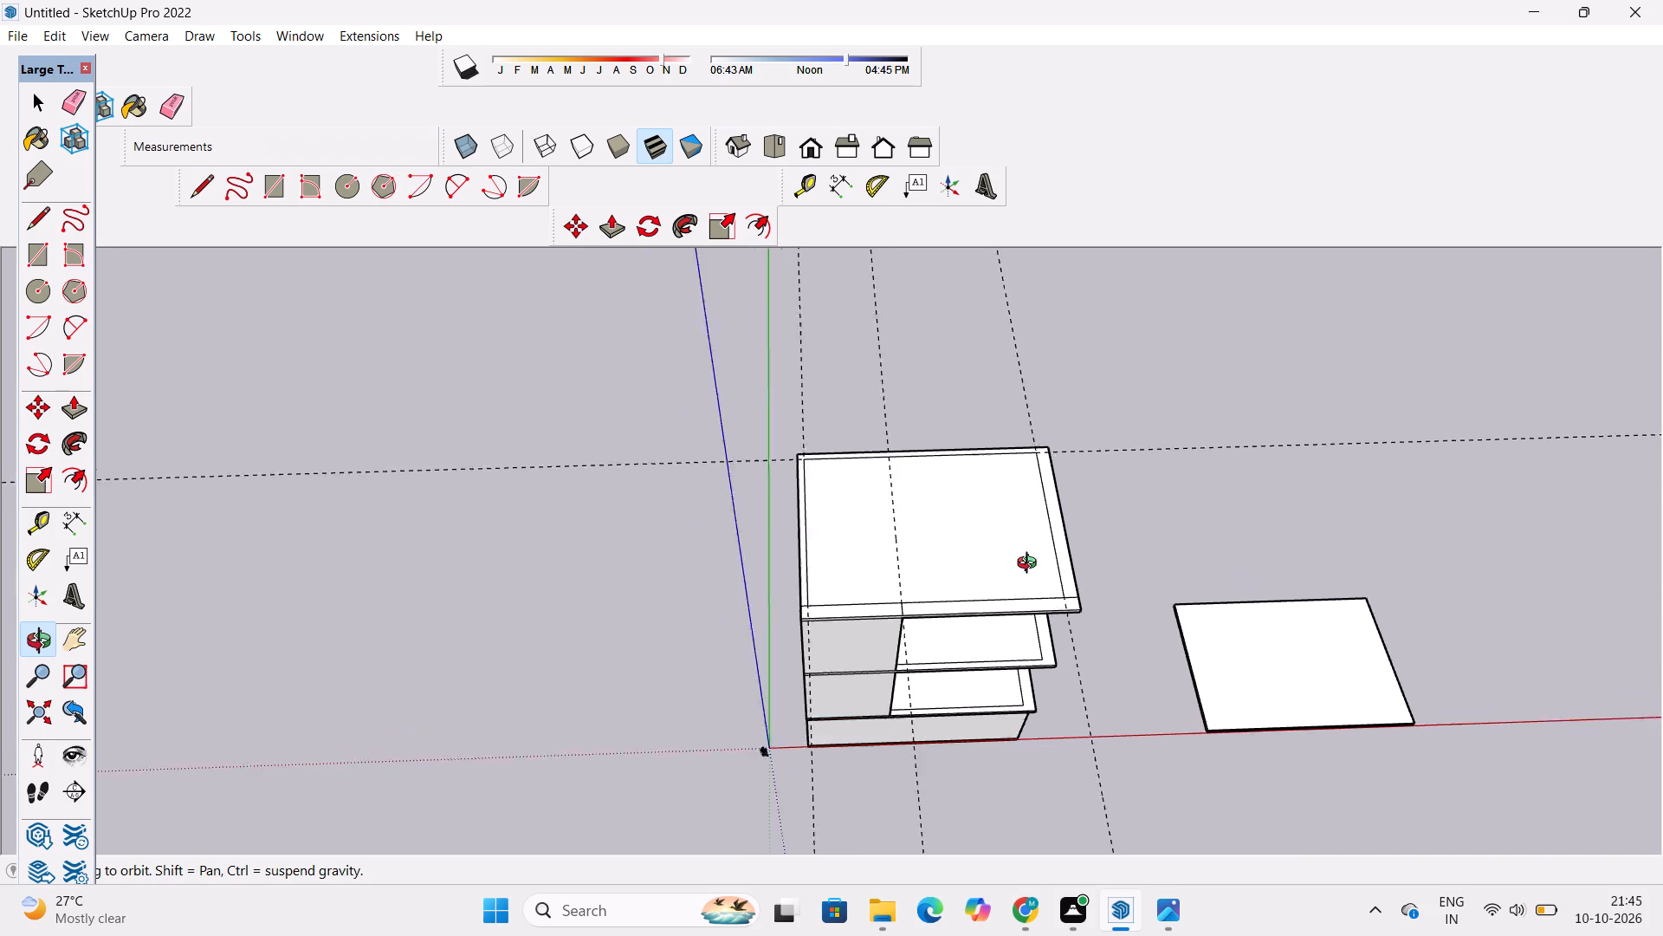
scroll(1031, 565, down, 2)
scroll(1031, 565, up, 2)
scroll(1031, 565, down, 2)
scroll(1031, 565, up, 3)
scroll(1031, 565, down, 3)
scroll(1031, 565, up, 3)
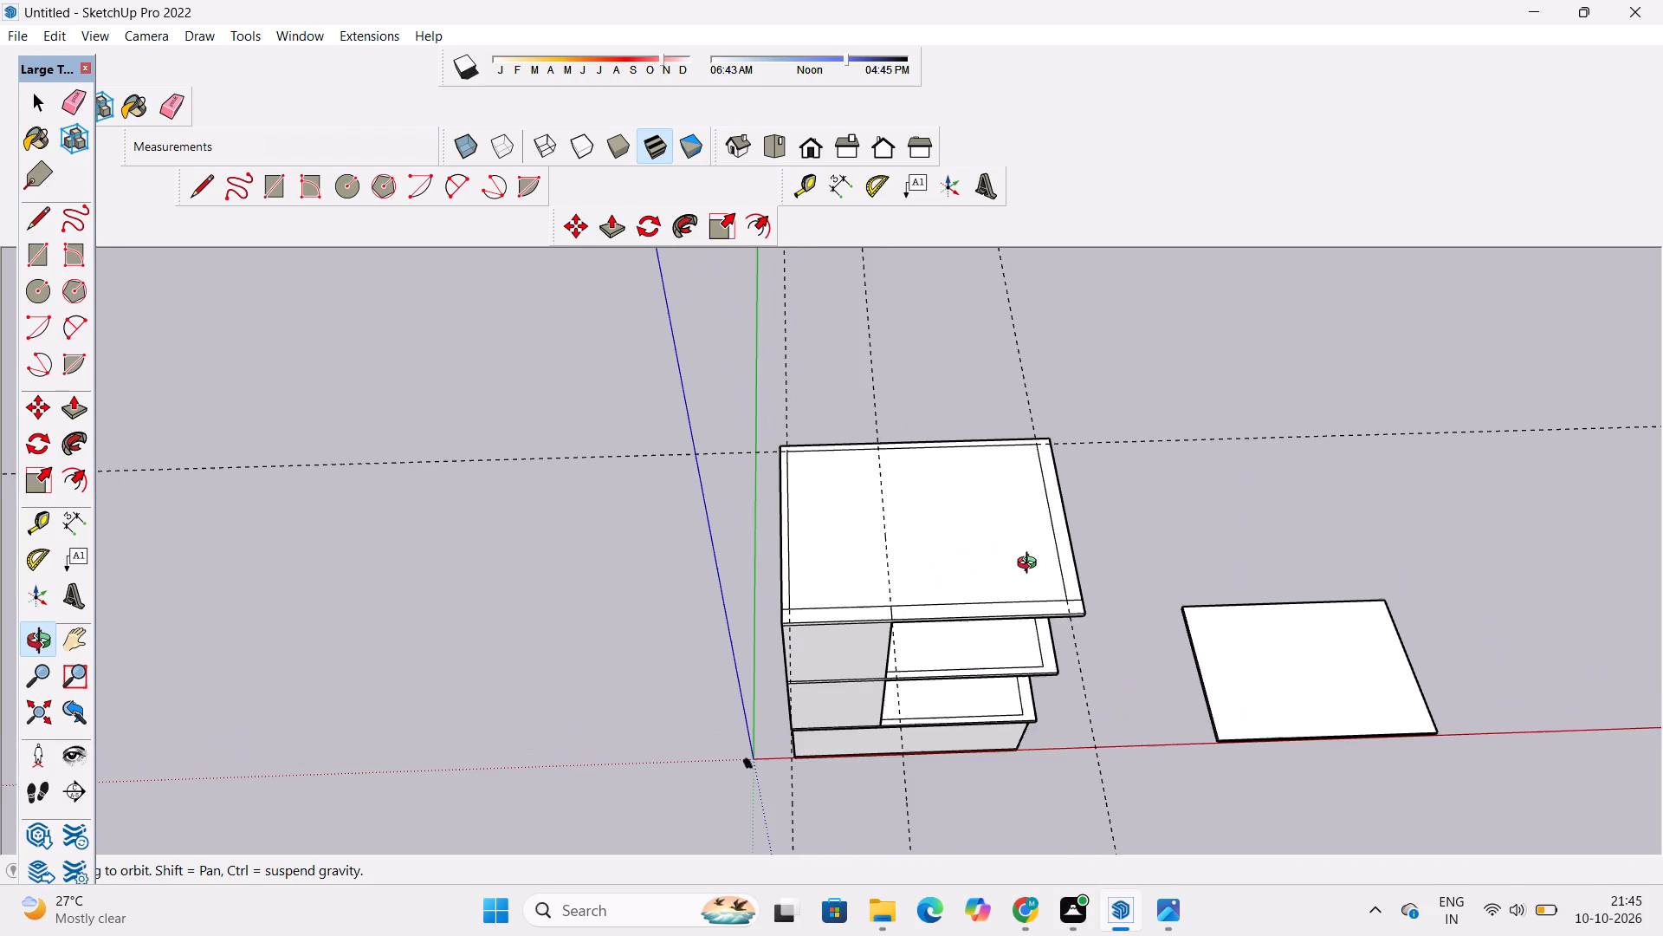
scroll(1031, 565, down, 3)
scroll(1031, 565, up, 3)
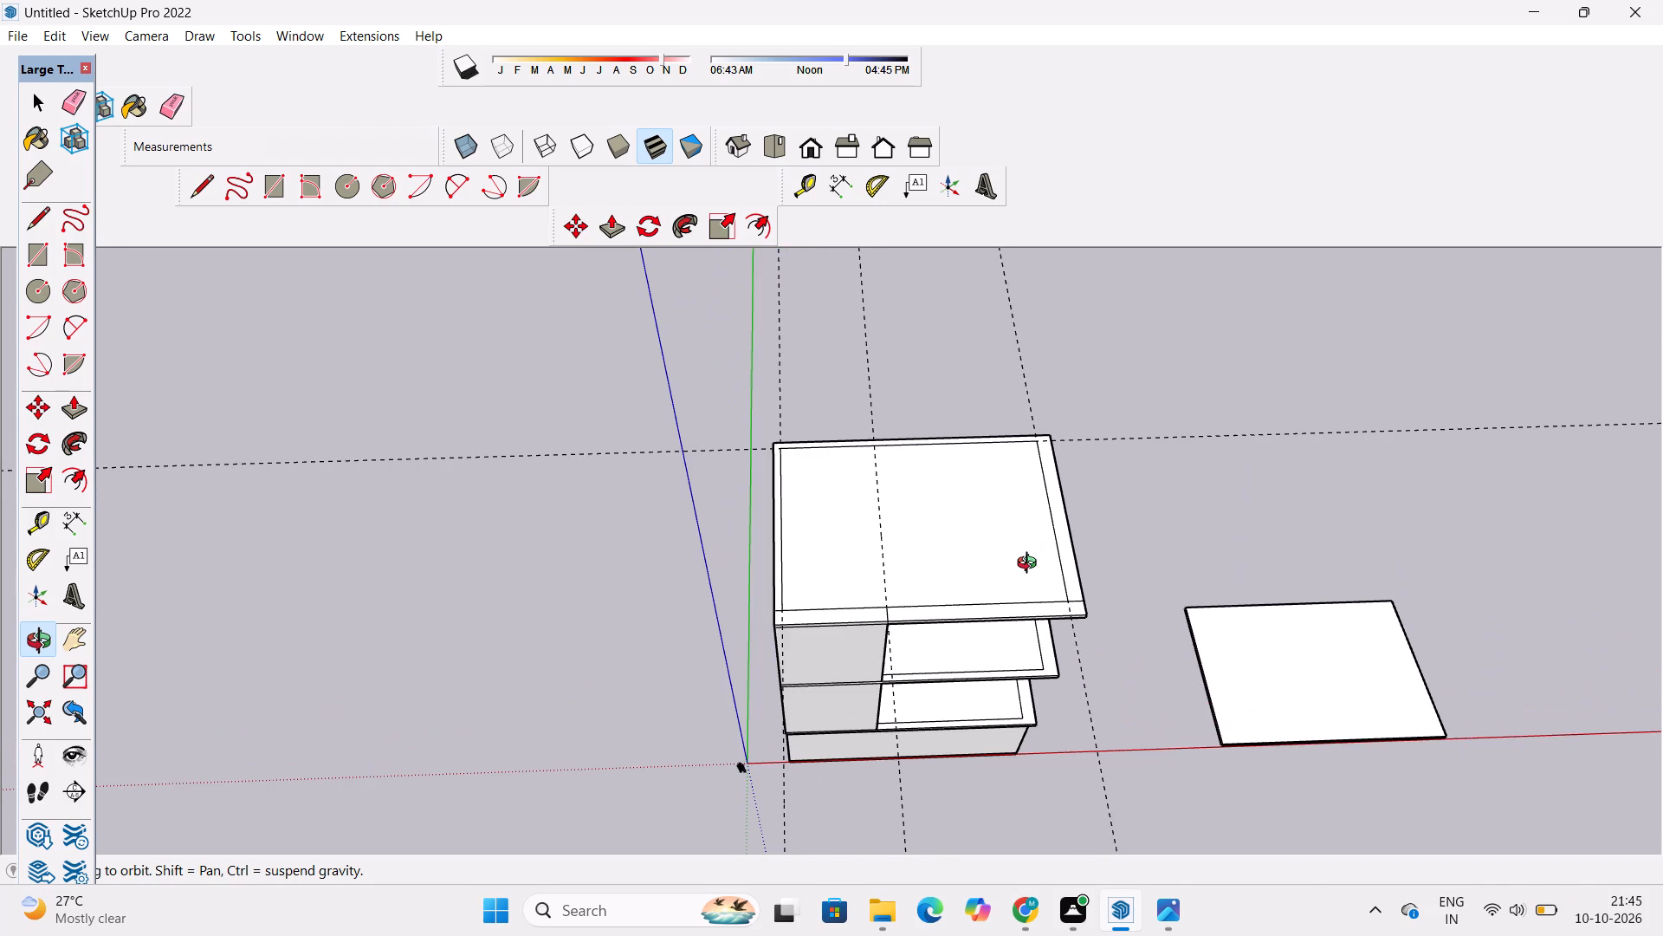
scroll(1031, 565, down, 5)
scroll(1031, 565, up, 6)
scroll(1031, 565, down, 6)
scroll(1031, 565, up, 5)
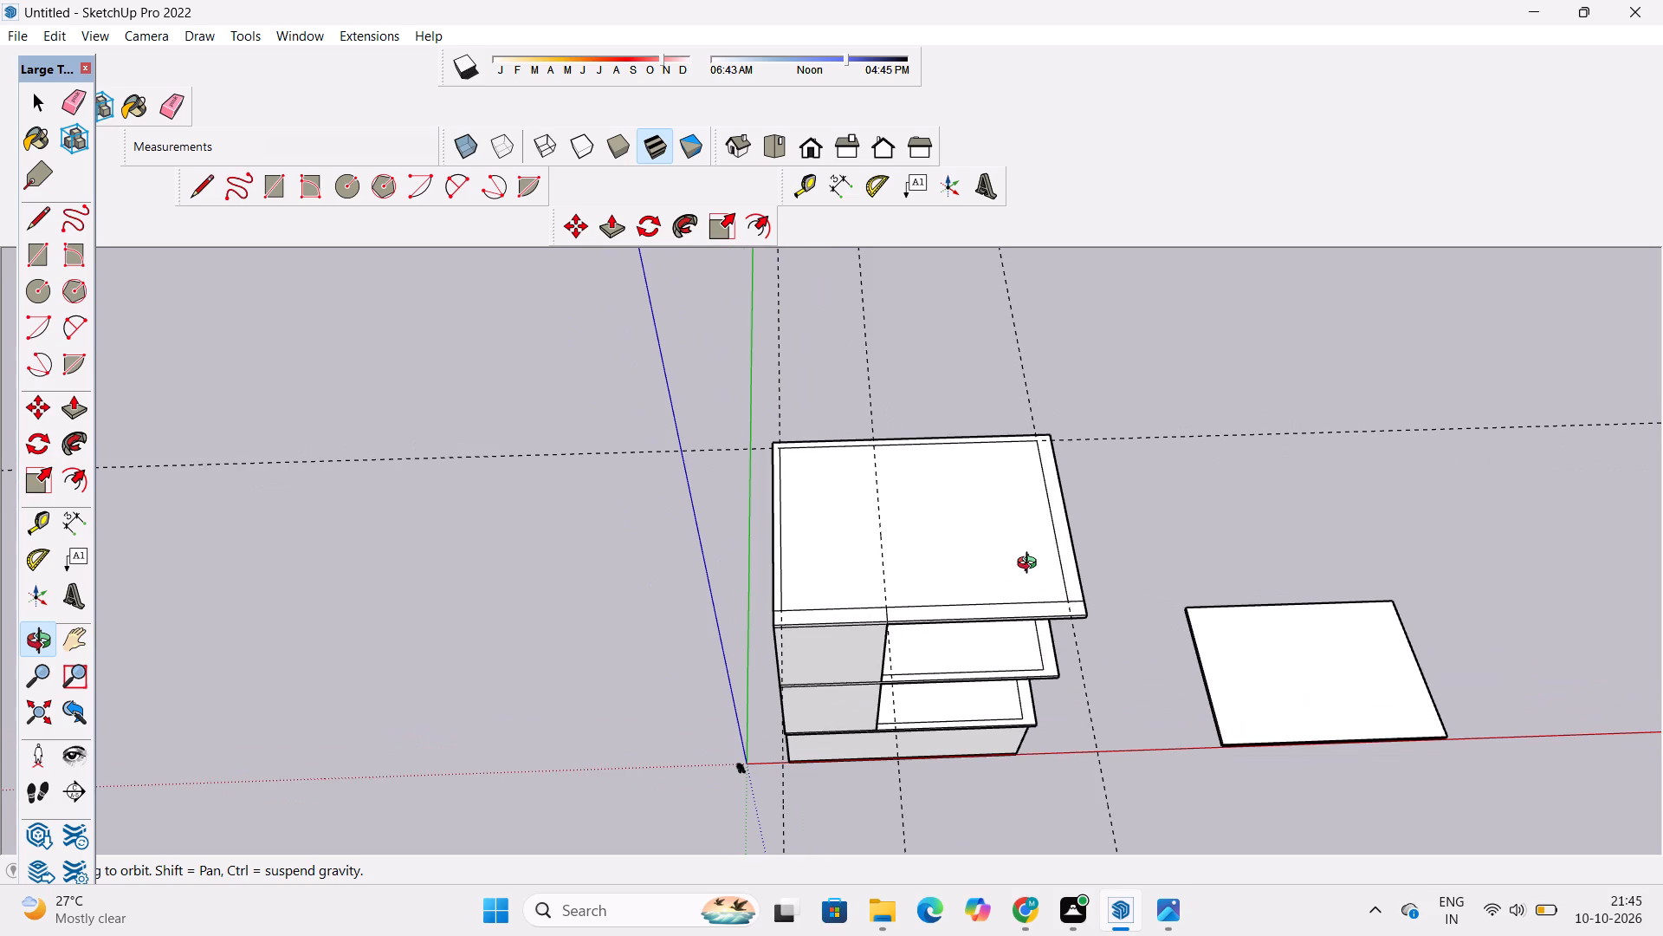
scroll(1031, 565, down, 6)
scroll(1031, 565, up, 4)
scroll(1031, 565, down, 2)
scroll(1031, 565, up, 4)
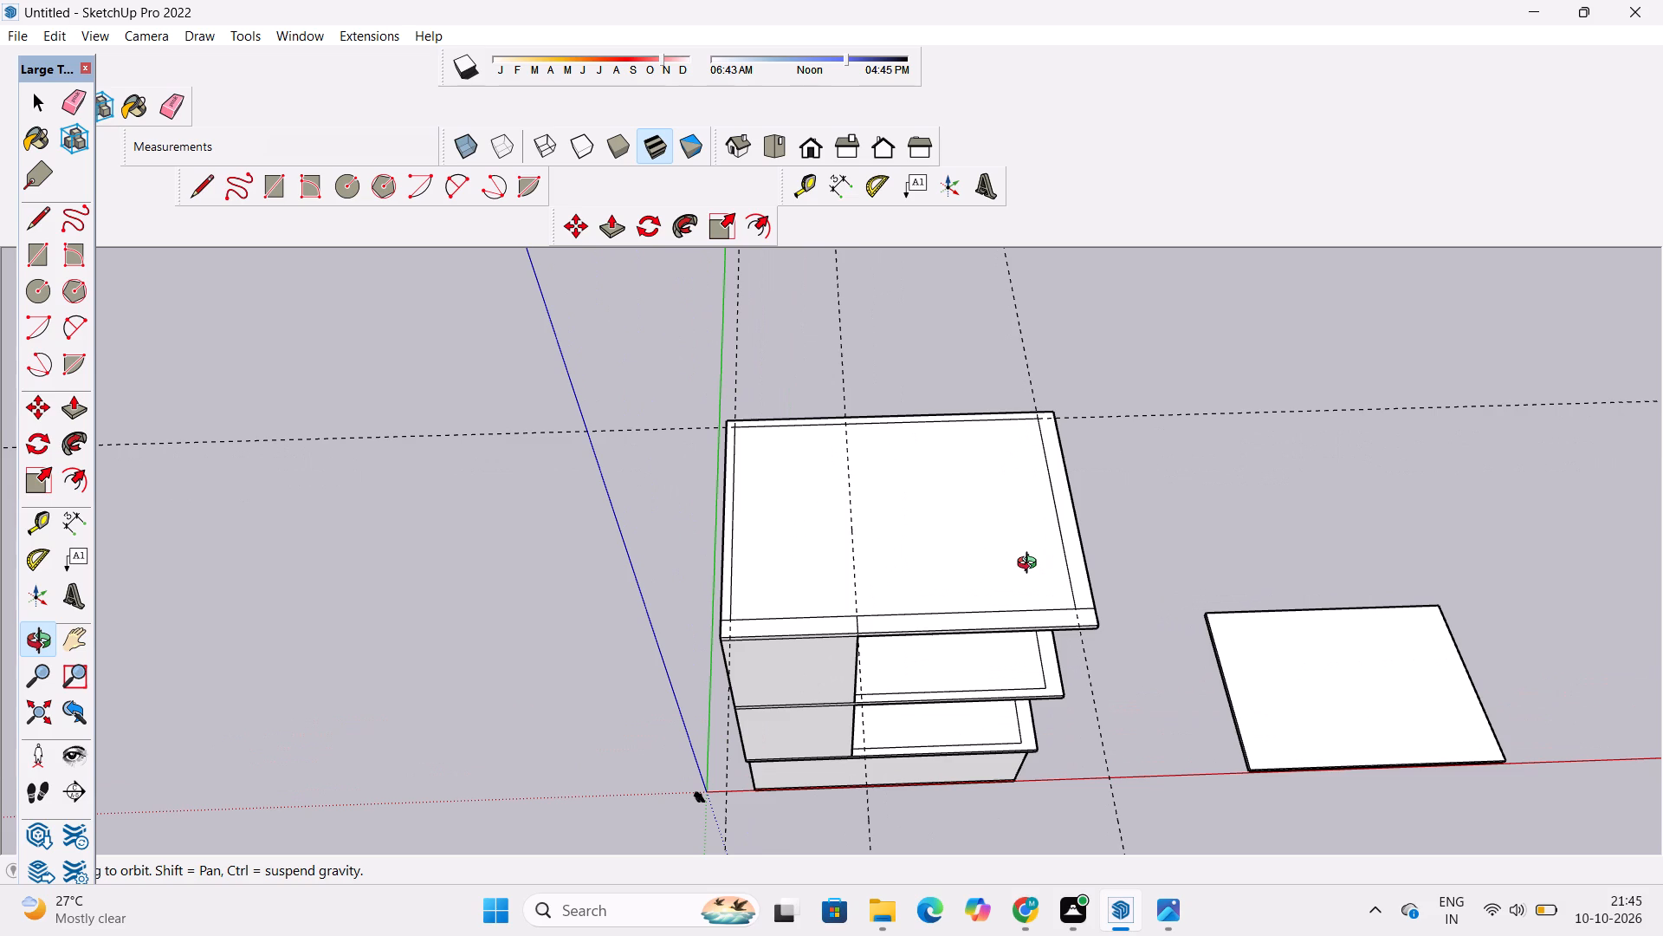
Examine the stacked storeys' front overhangs and origin-side walls from several angles.
scroll(999, 552, down, 5)
drag(1005, 613, 966, 512)
drag(909, 556, 941, 587)
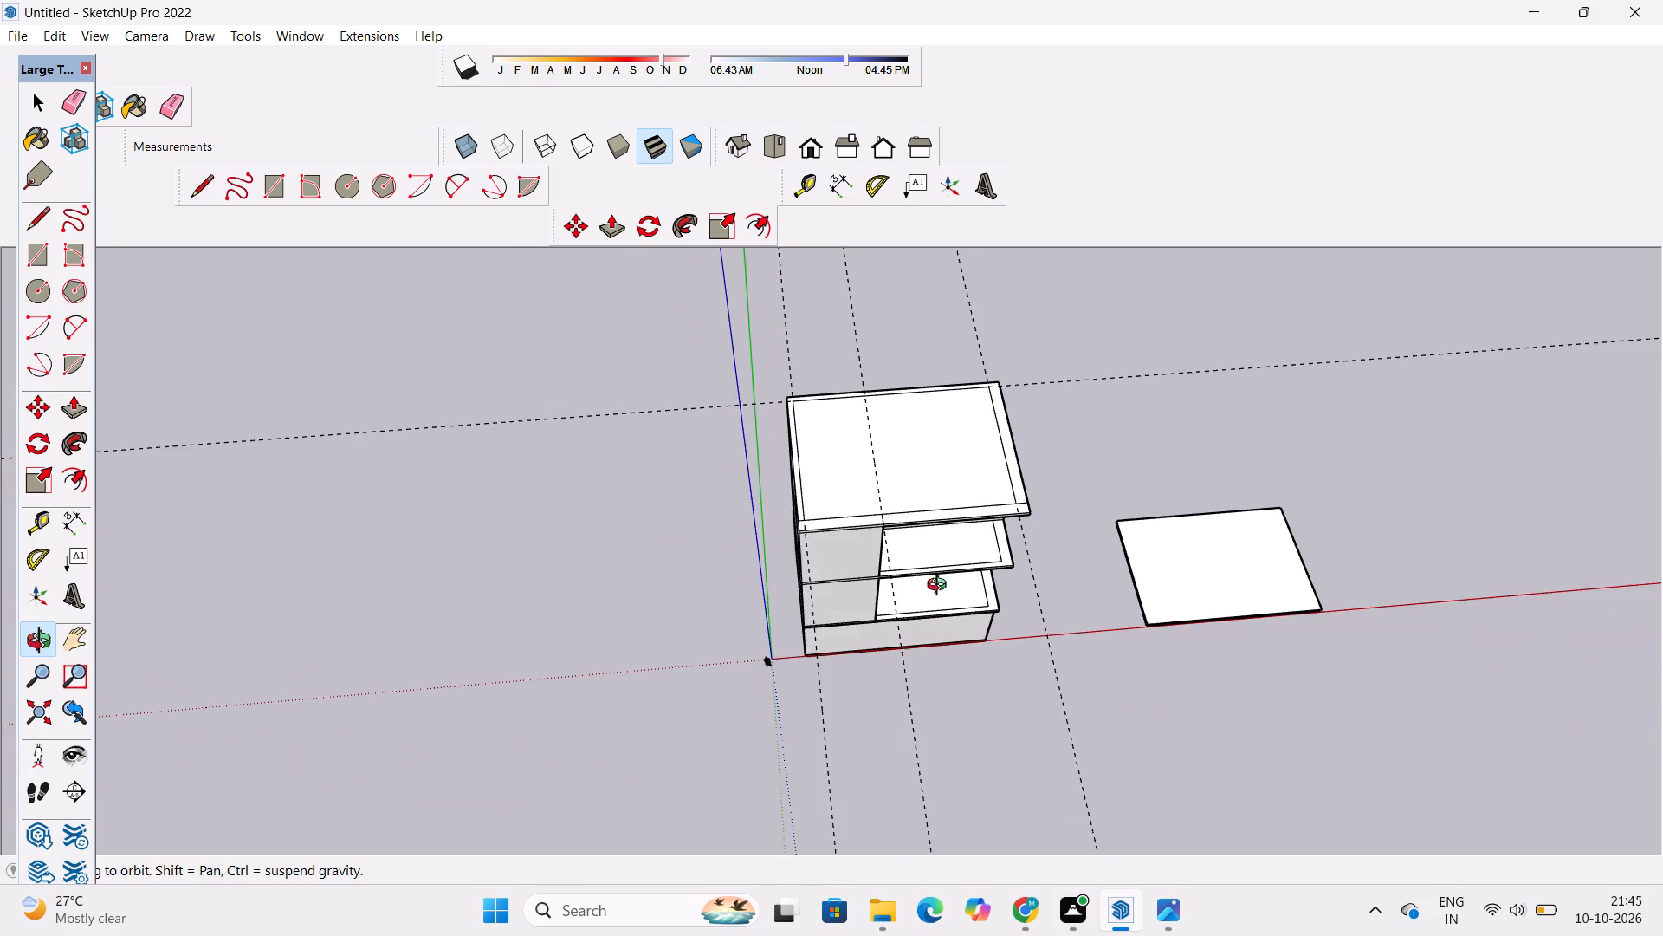
scroll(915, 568, up, 5)
shift+drag(916, 563, 933, 601)
shift+scroll(933, 600, down, 4)
shift+drag(951, 602, 956, 540)
drag(941, 528, 964, 554)
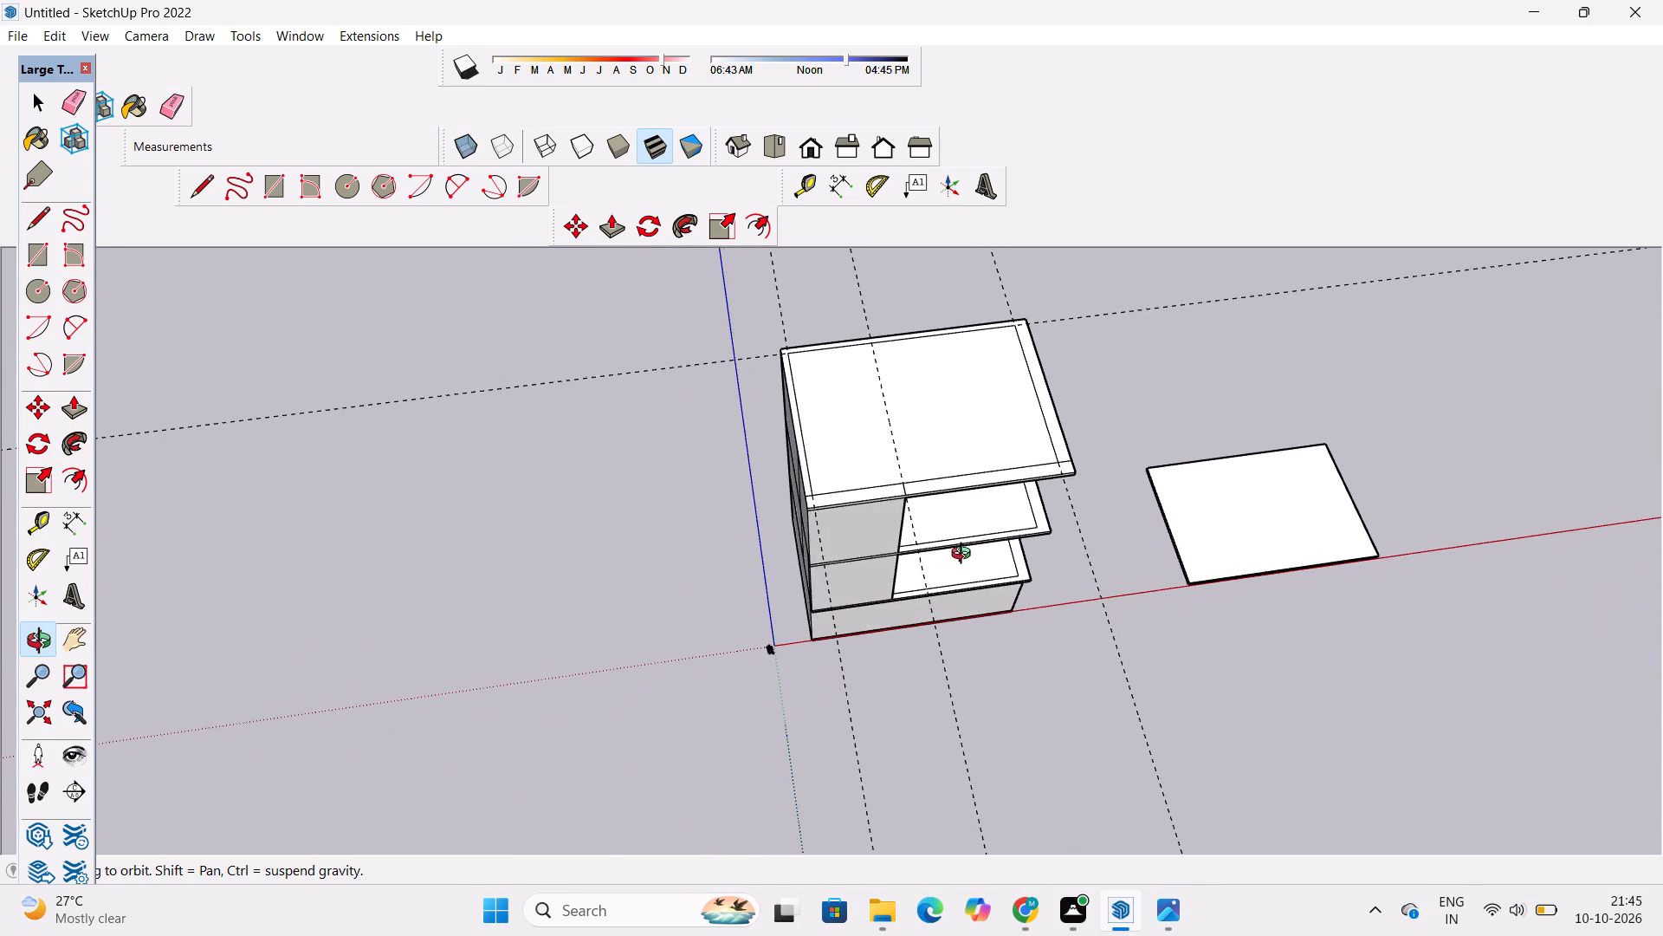
scroll(976, 560, up, 6)
scroll(976, 560, down, 4)
scroll(976, 560, up, 3)
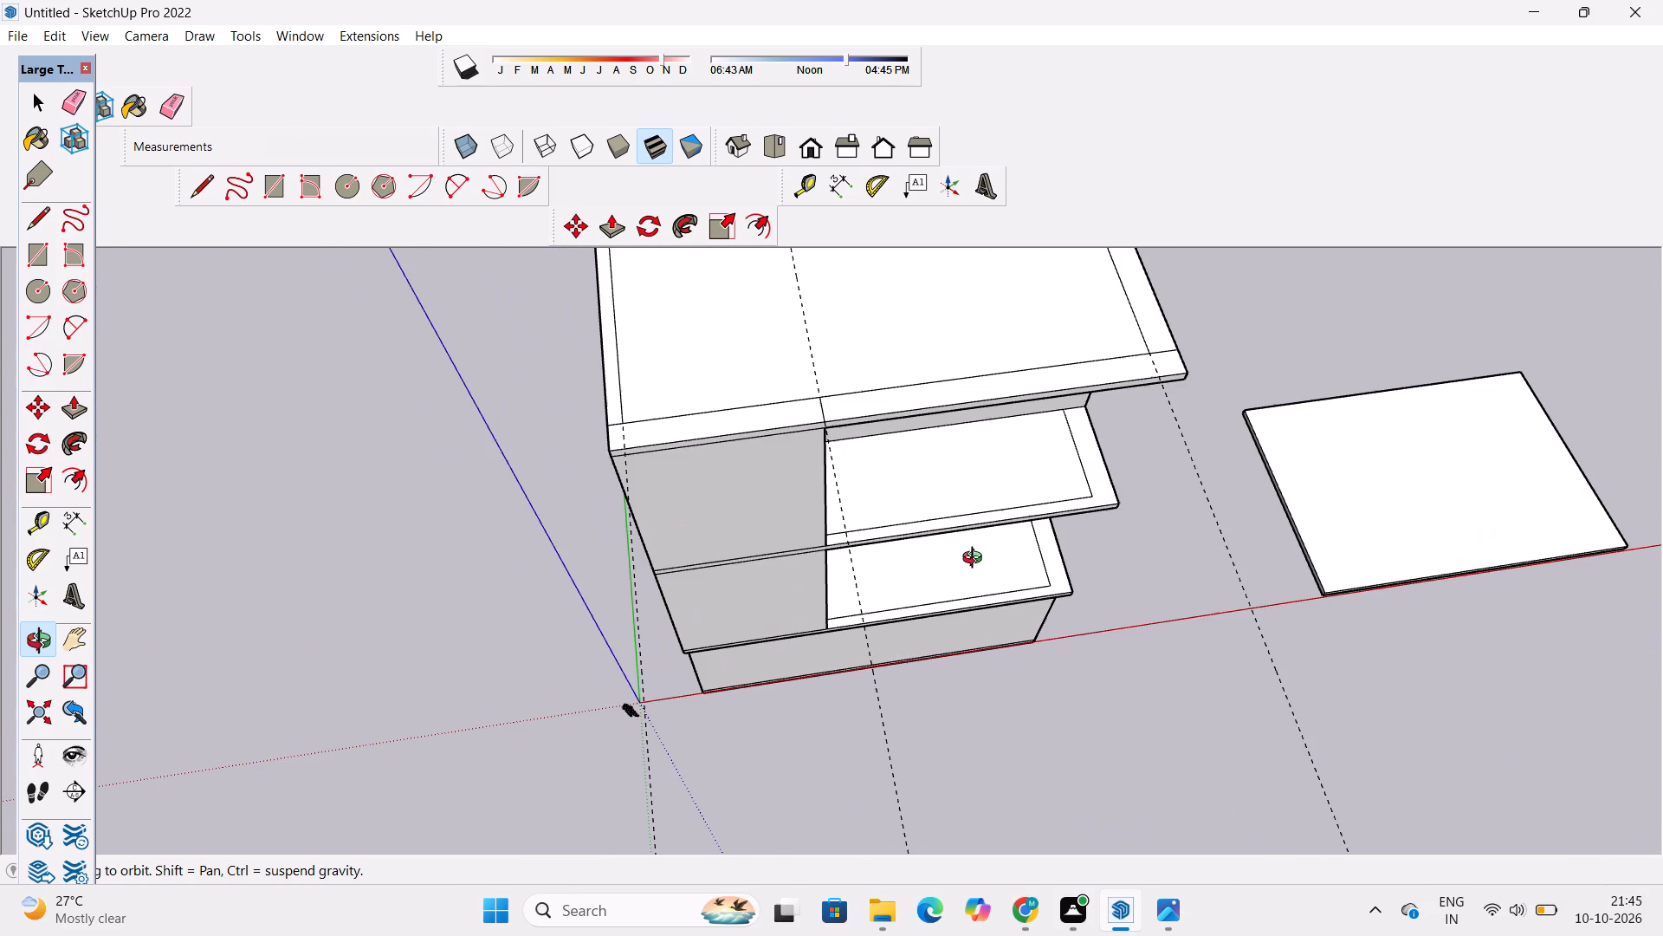
scroll(976, 560, down, 3)
scroll(976, 560, up, 3)
scroll(976, 560, down, 4)
scroll(976, 560, up, 3)
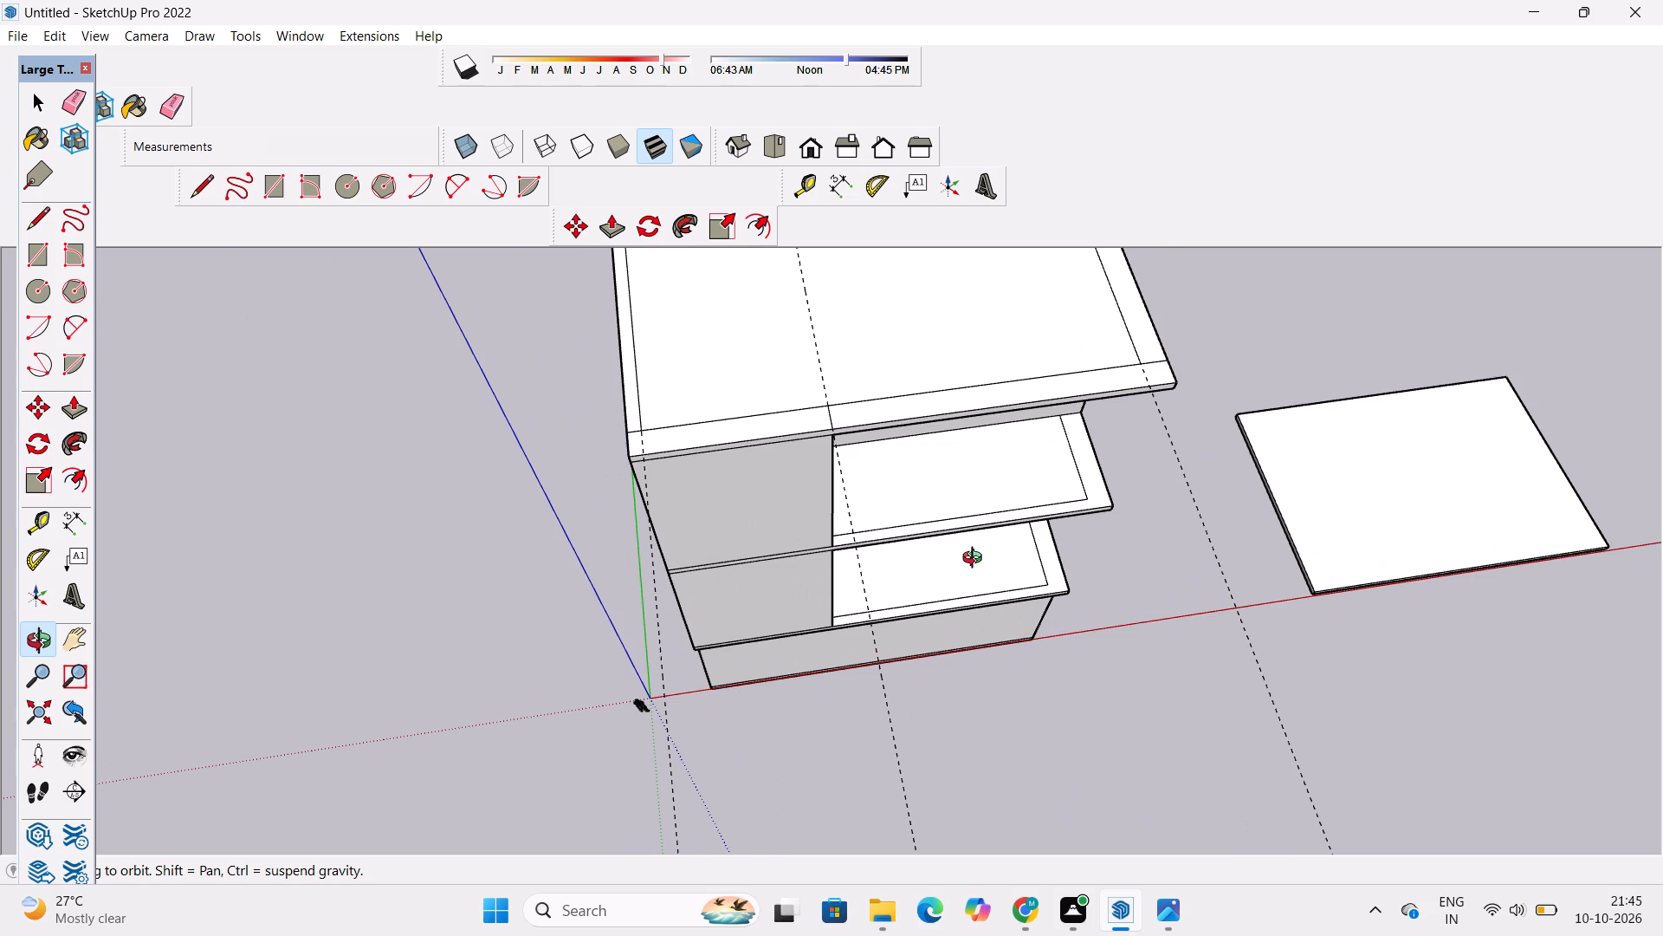
scroll(959, 506, down, 4)
drag(946, 561, 904, 443)
scroll(903, 443, down, 2)
scroll(903, 443, up, 2)
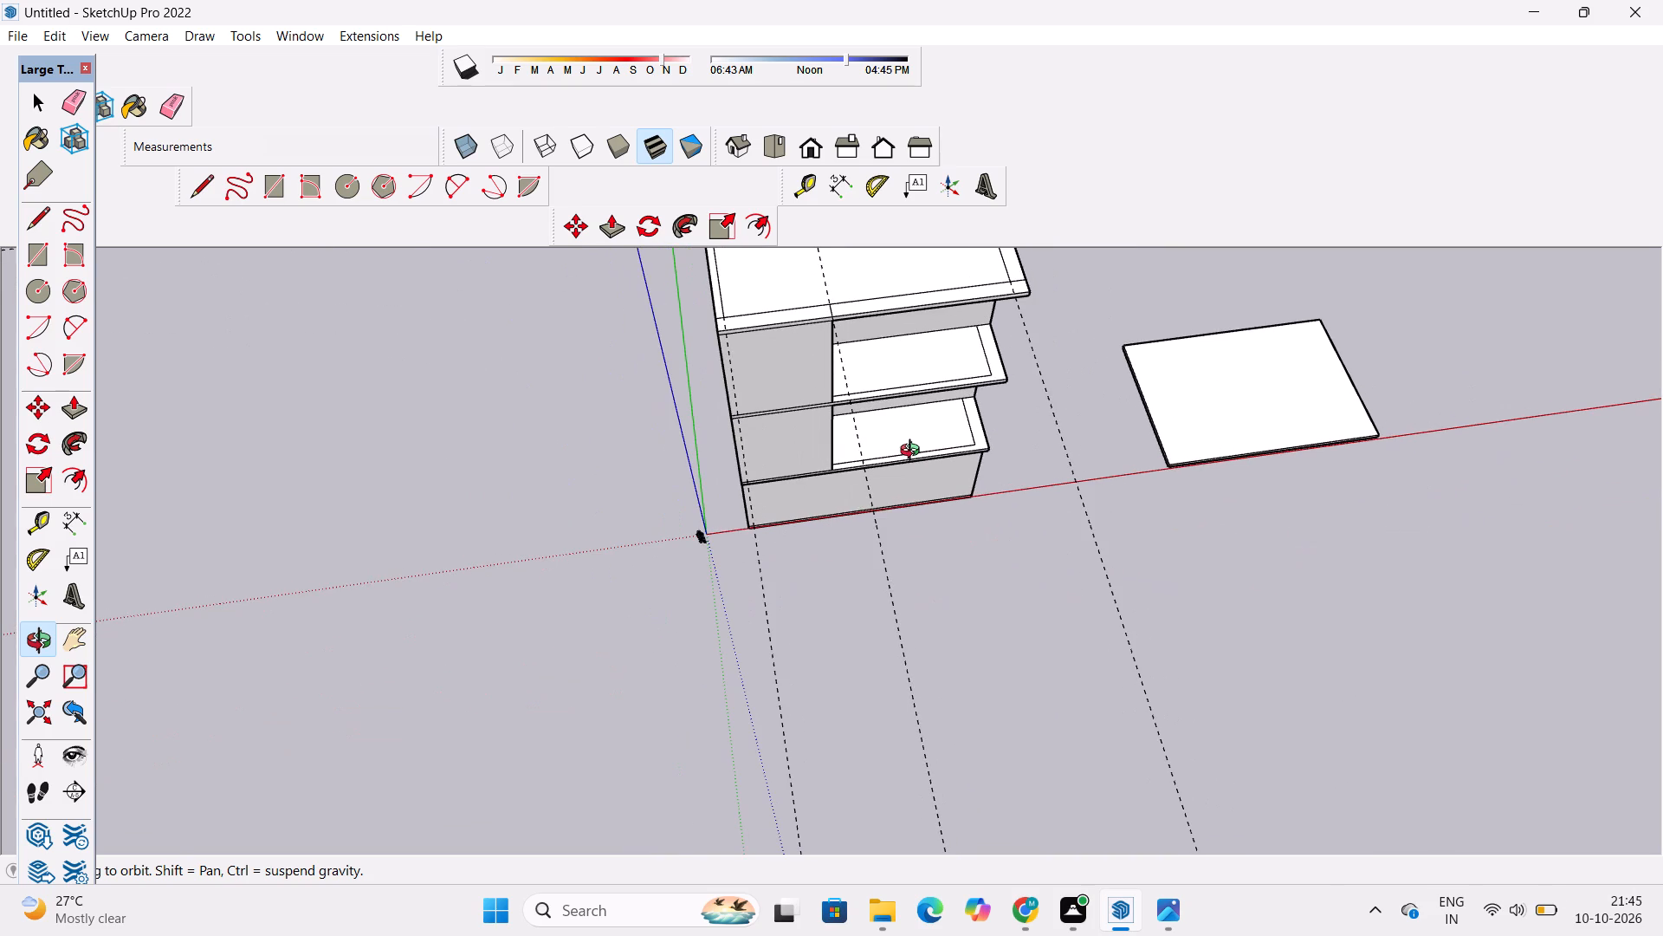
scroll(914, 452, down, 3)
shift+drag(912, 457, 907, 432)
scroll(900, 436, up, 3)
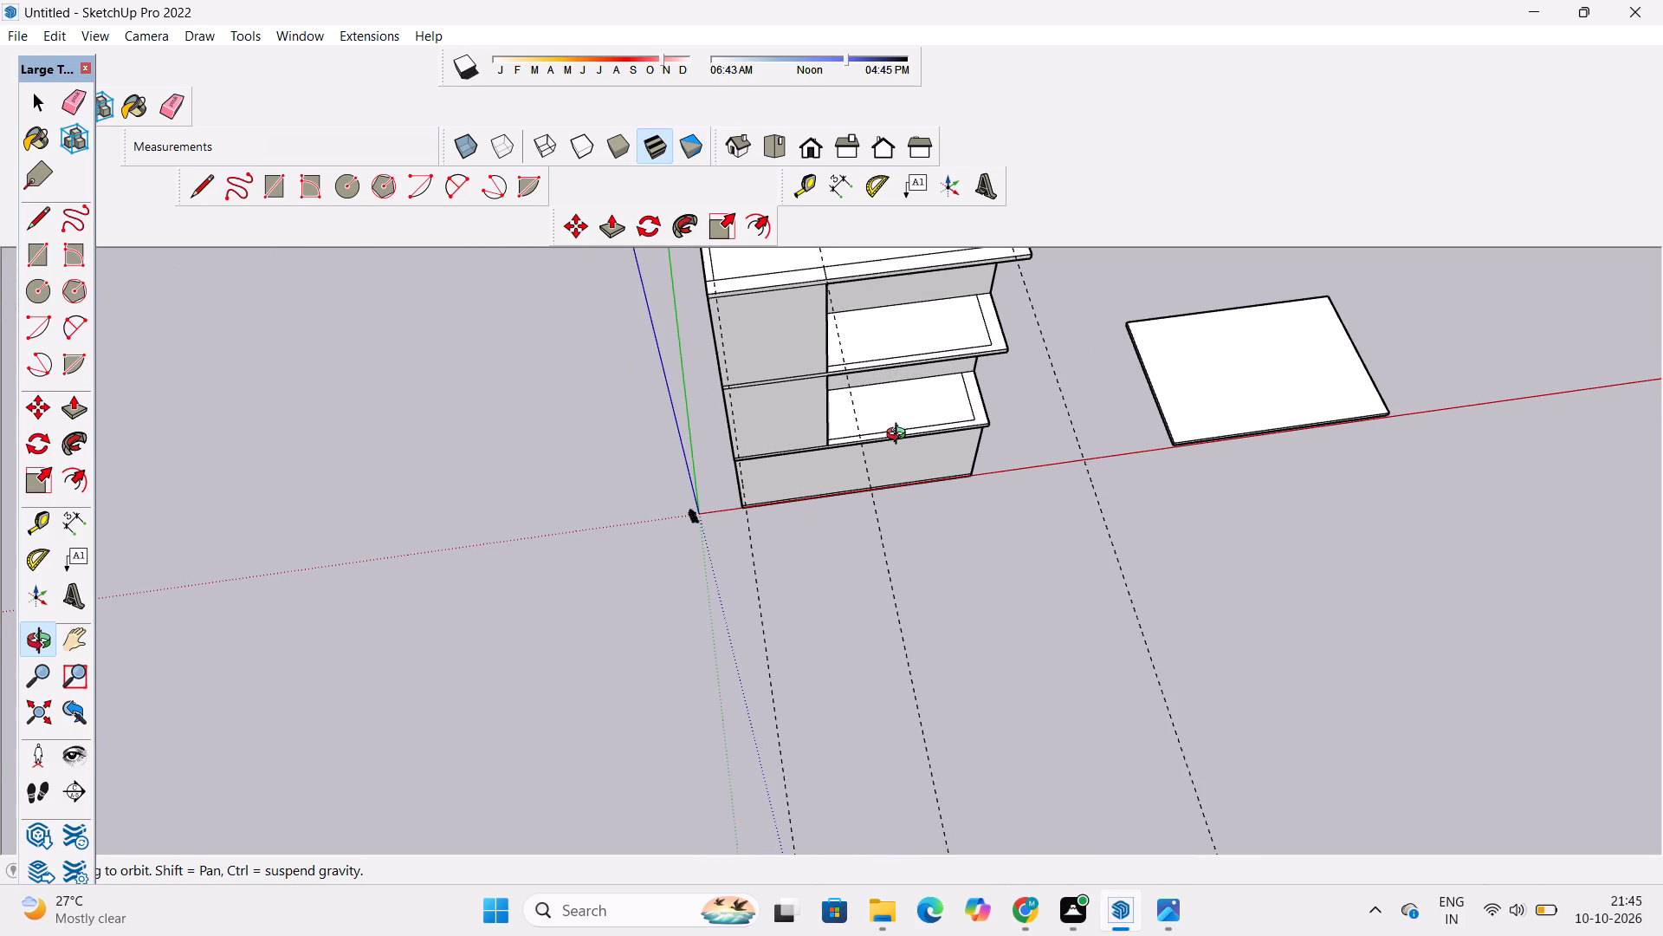
scroll(900, 436, down, 2)
drag(912, 535, 874, 415)
scroll(842, 385, up, 1)
shift+drag(832, 393, 755, 435)
drag(755, 435, 808, 472)
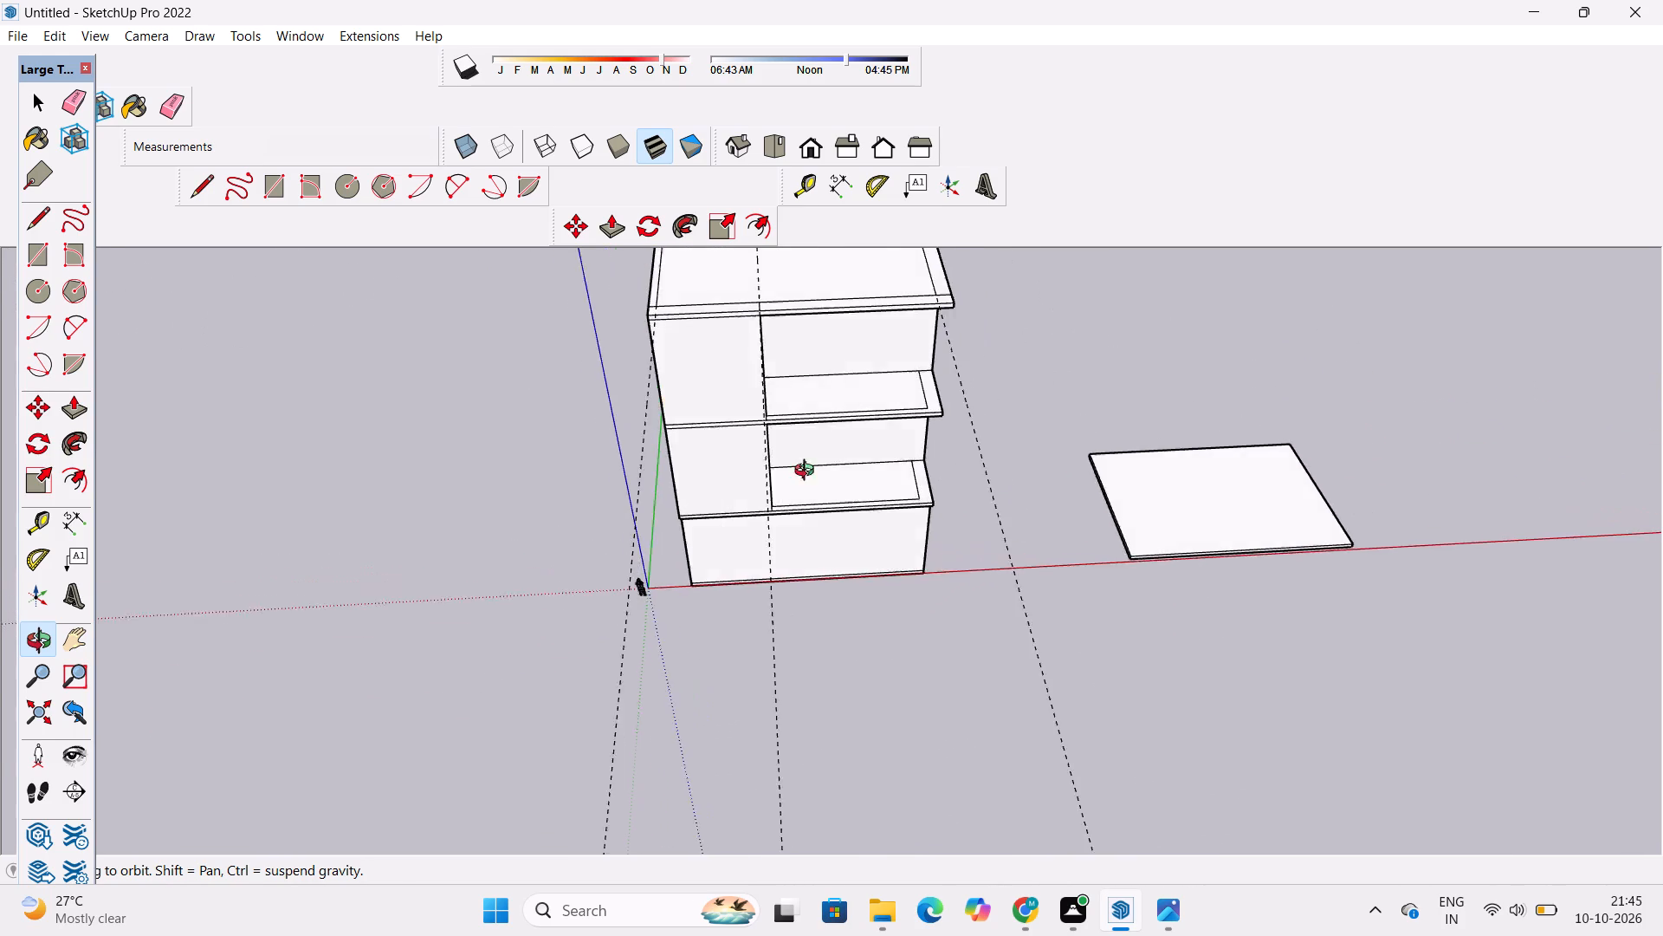
drag(808, 472, 840, 492)
scroll(761, 474, up, 3)
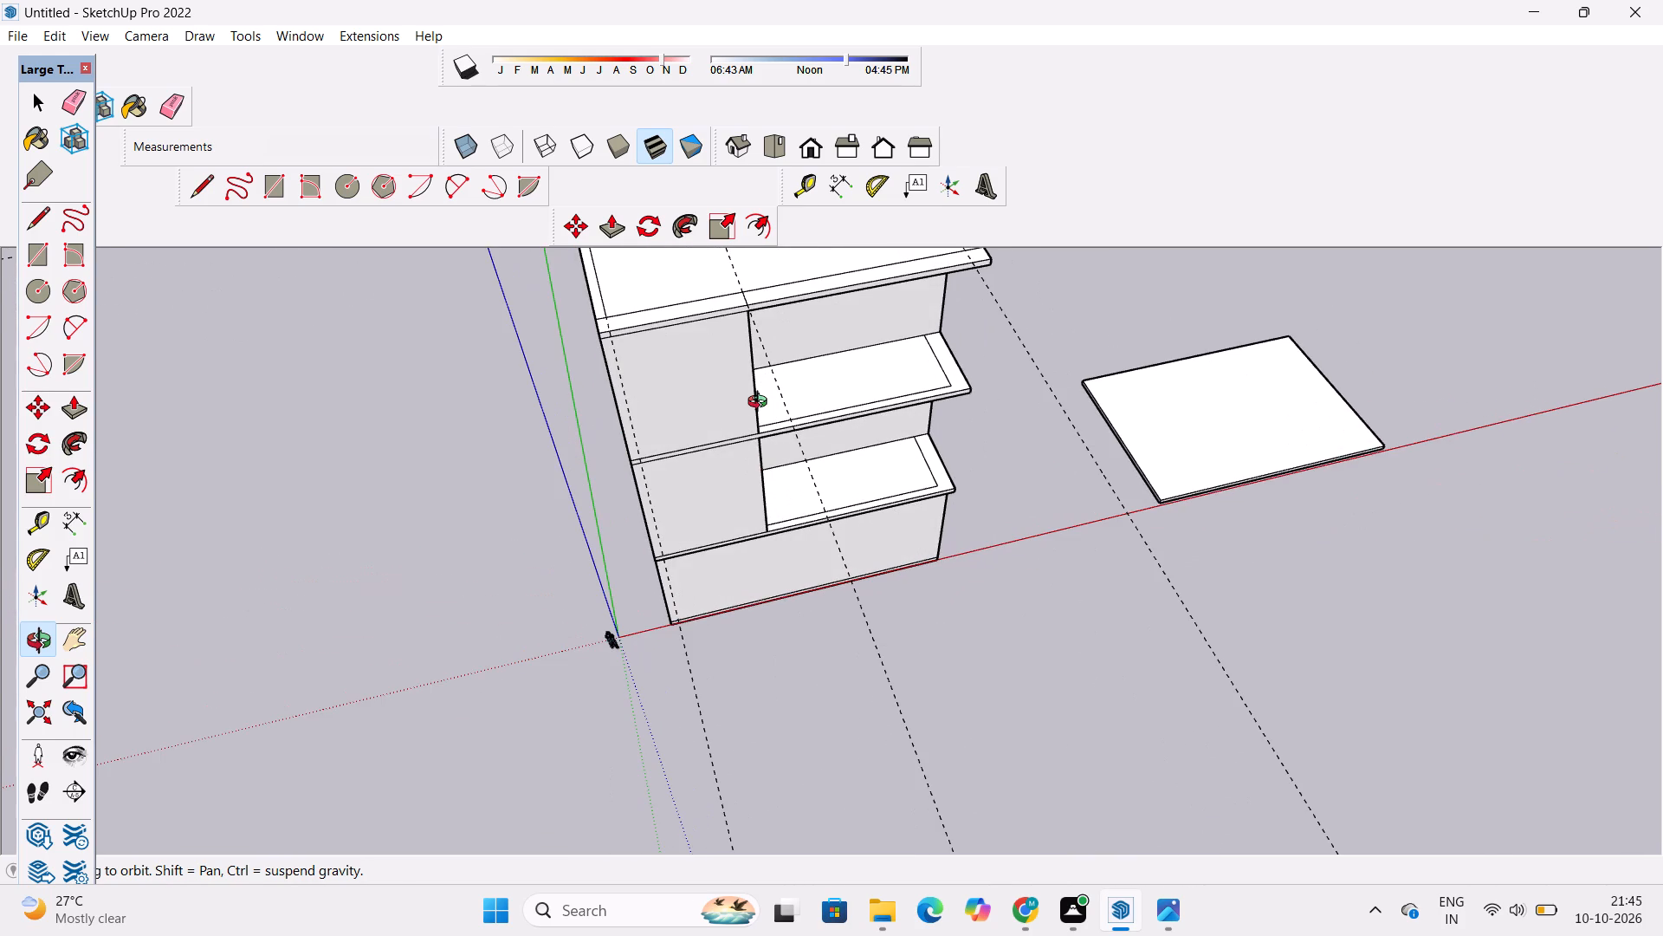
scroll(762, 404, down, 2)
drag(767, 394, 764, 484)
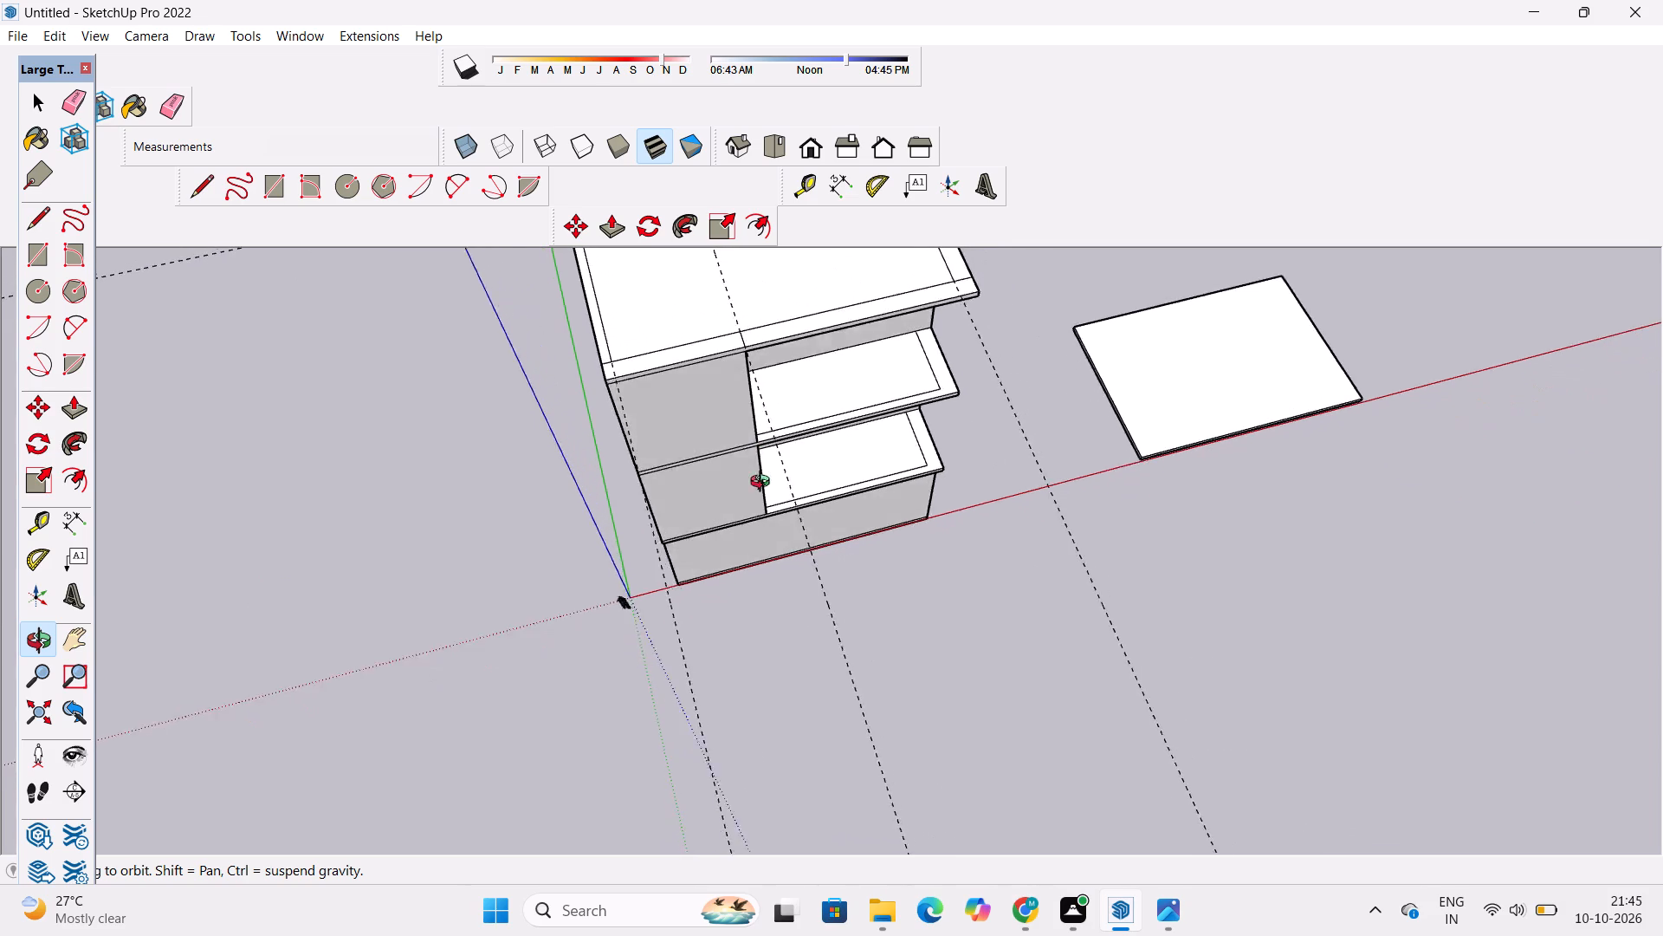
drag(764, 484, 760, 491)
scroll(754, 461, down, 4)
drag(696, 480, 864, 452)
shift+drag(856, 452, 852, 491)
drag(831, 493, 743, 361)
scroll(737, 420, up, 3)
shift+drag(733, 424, 744, 351)
drag(747, 357, 801, 522)
scroll(787, 506, up, 2)
shift+drag(774, 518, 779, 387)
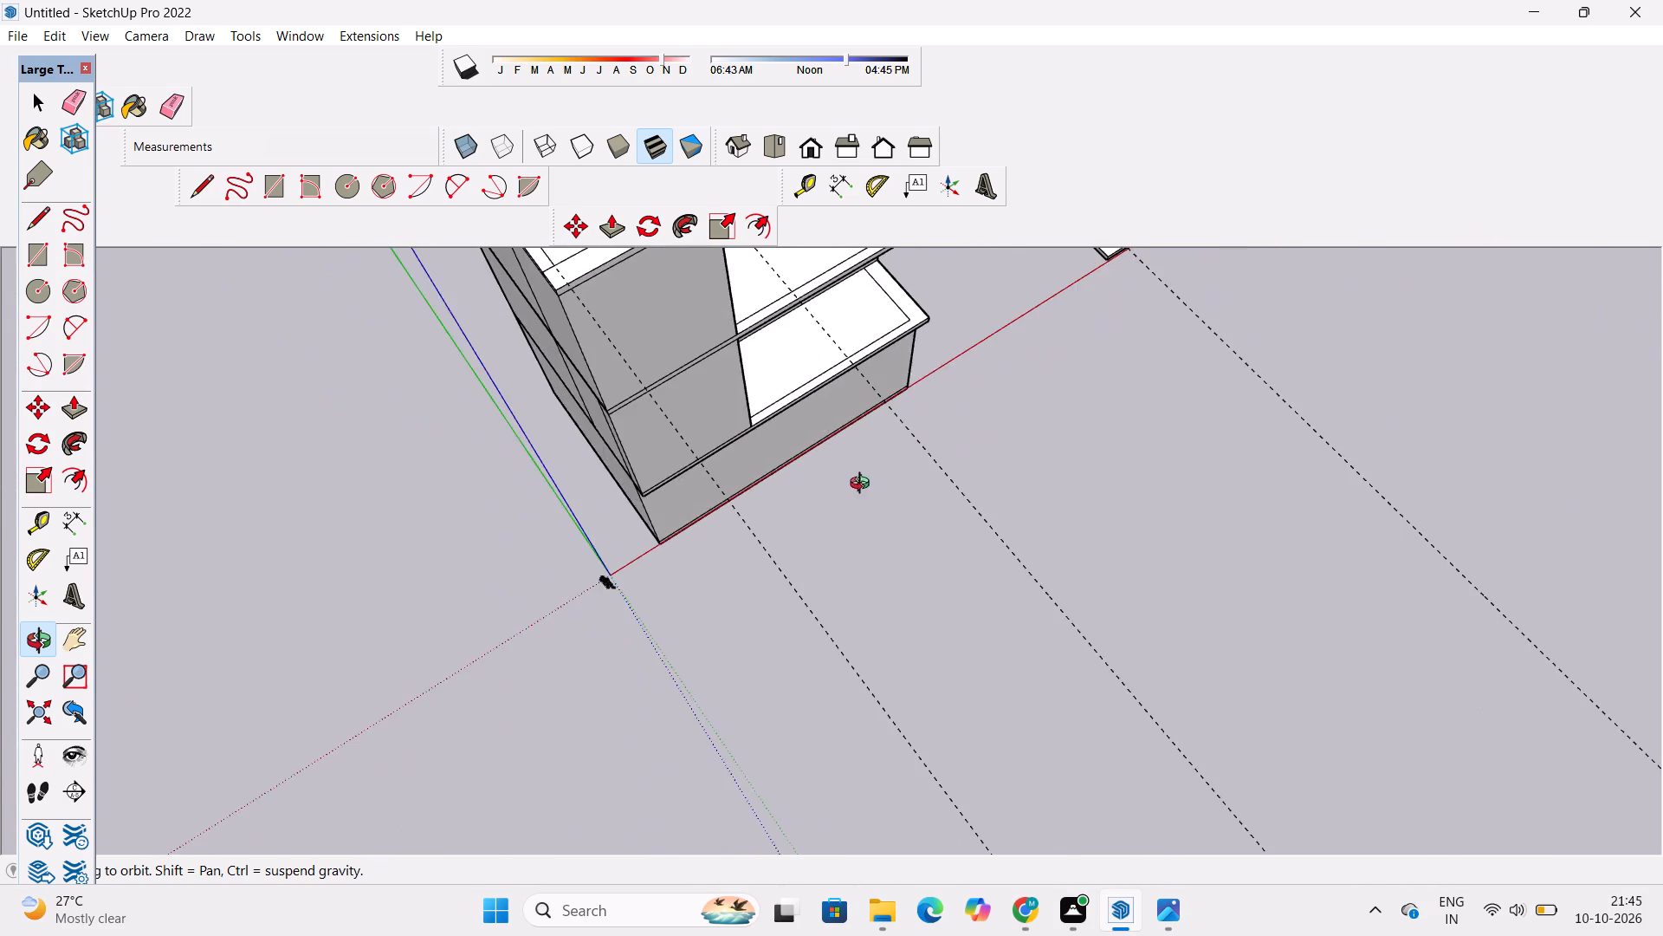
drag(870, 495, 799, 445)
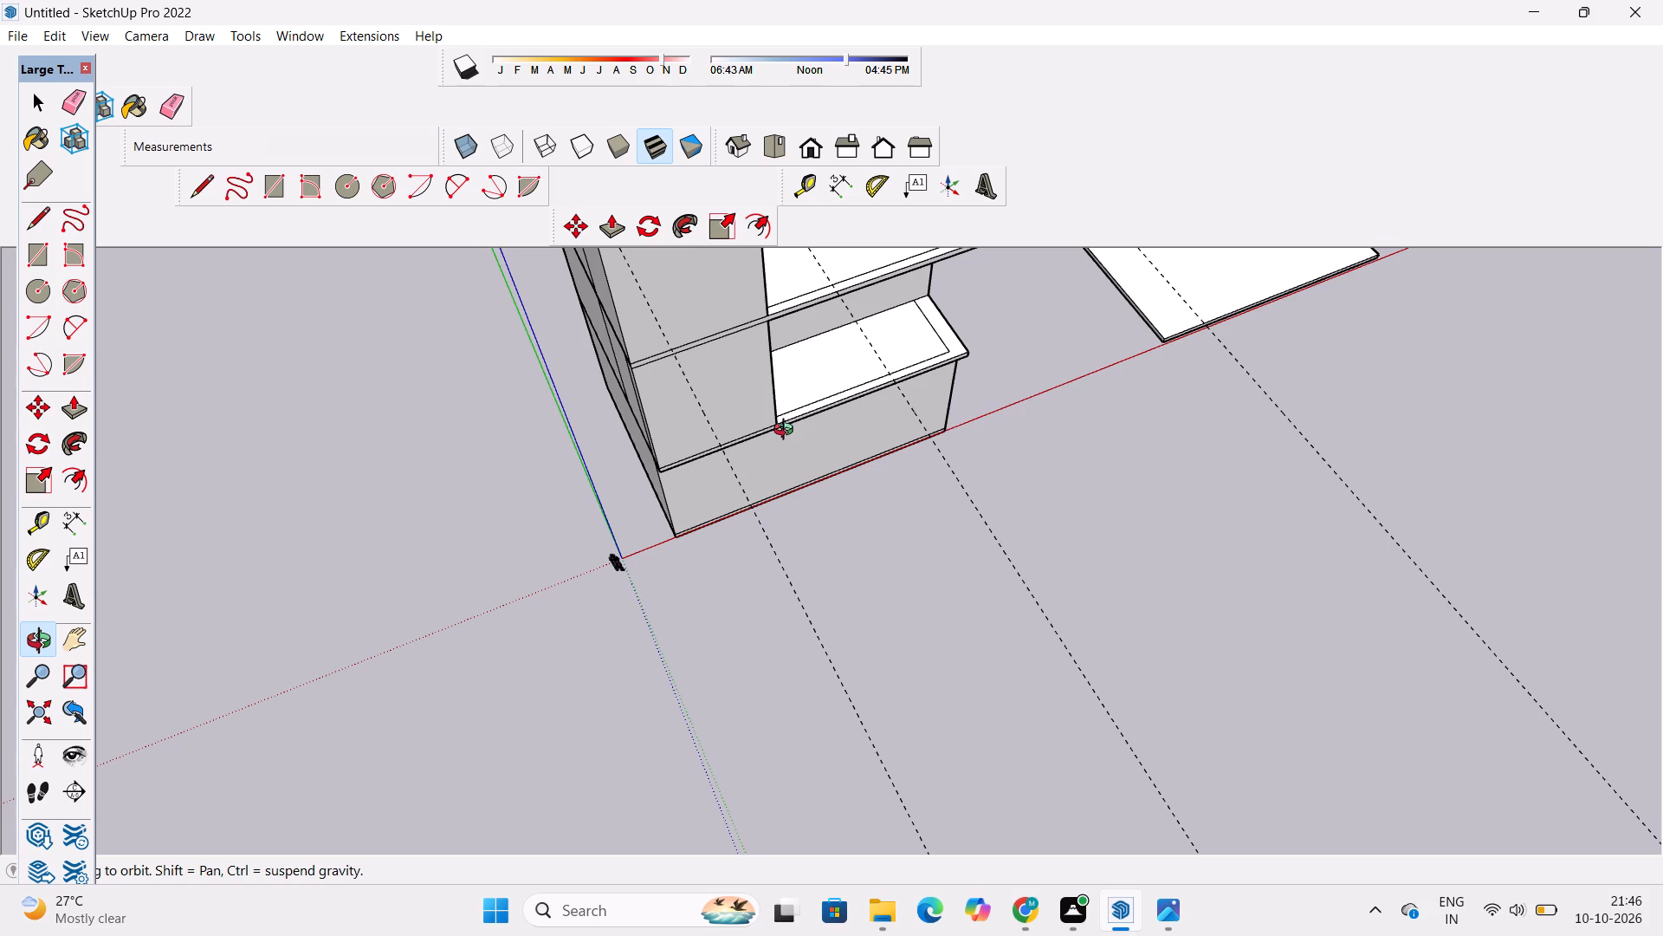
scroll(786, 426, down, 4)
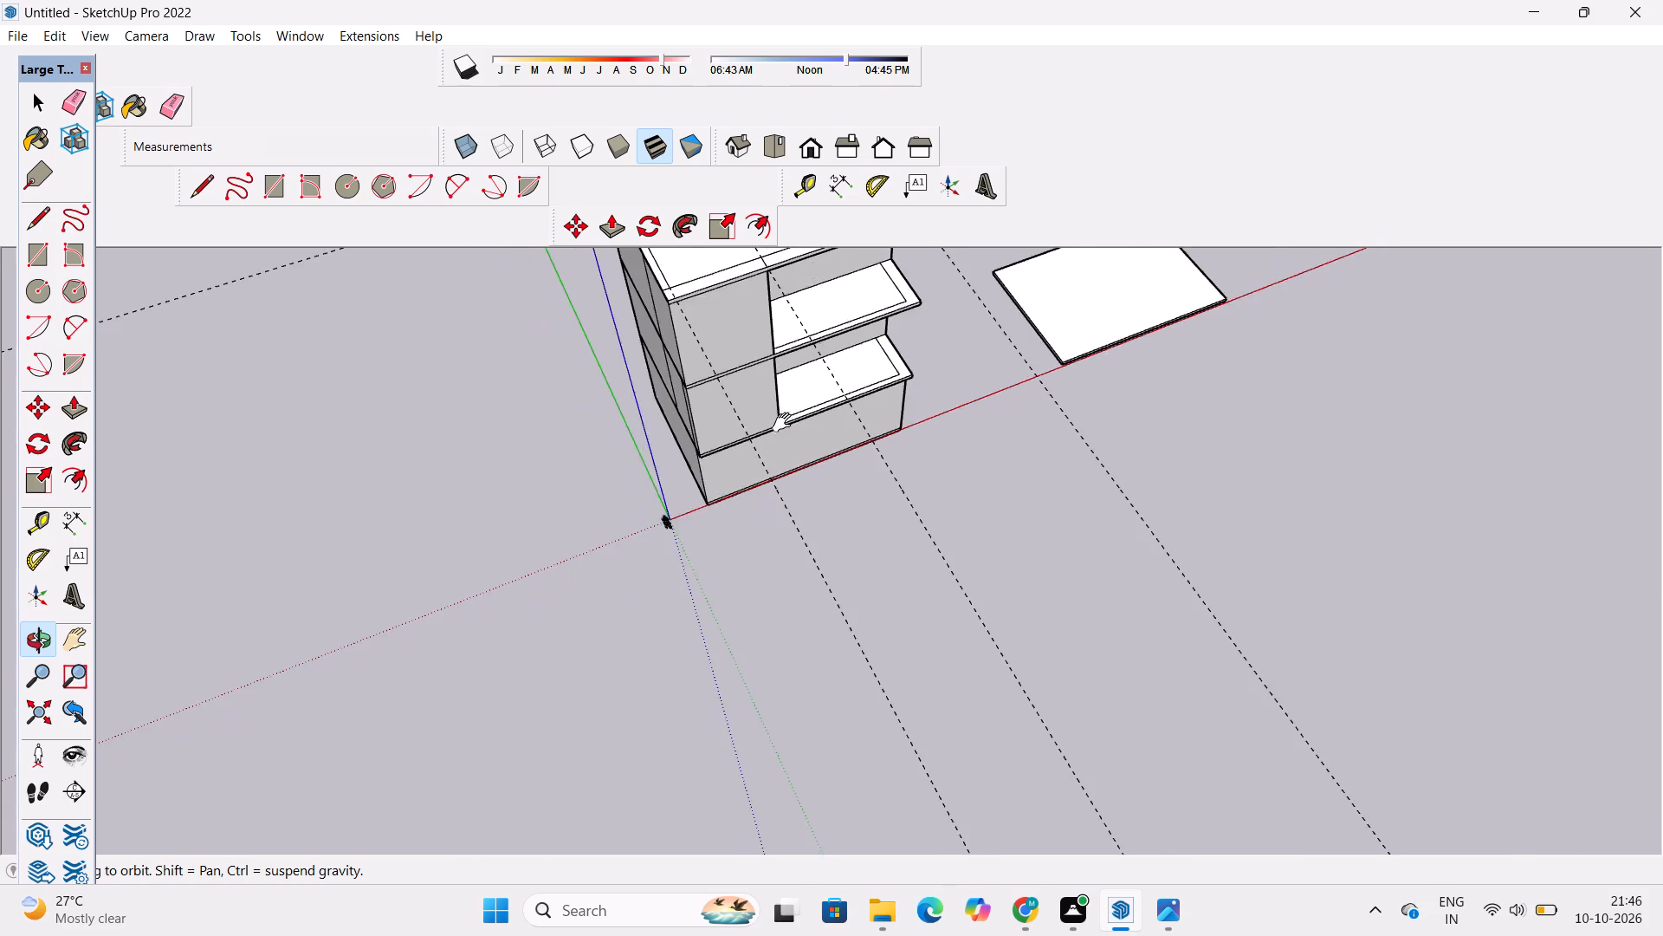
shift+drag(786, 422, 858, 539)
shift+drag(858, 539, 853, 460)
drag(847, 462, 962, 468)
shift+drag(926, 508, 903, 505)
scroll(894, 499, up, 4)
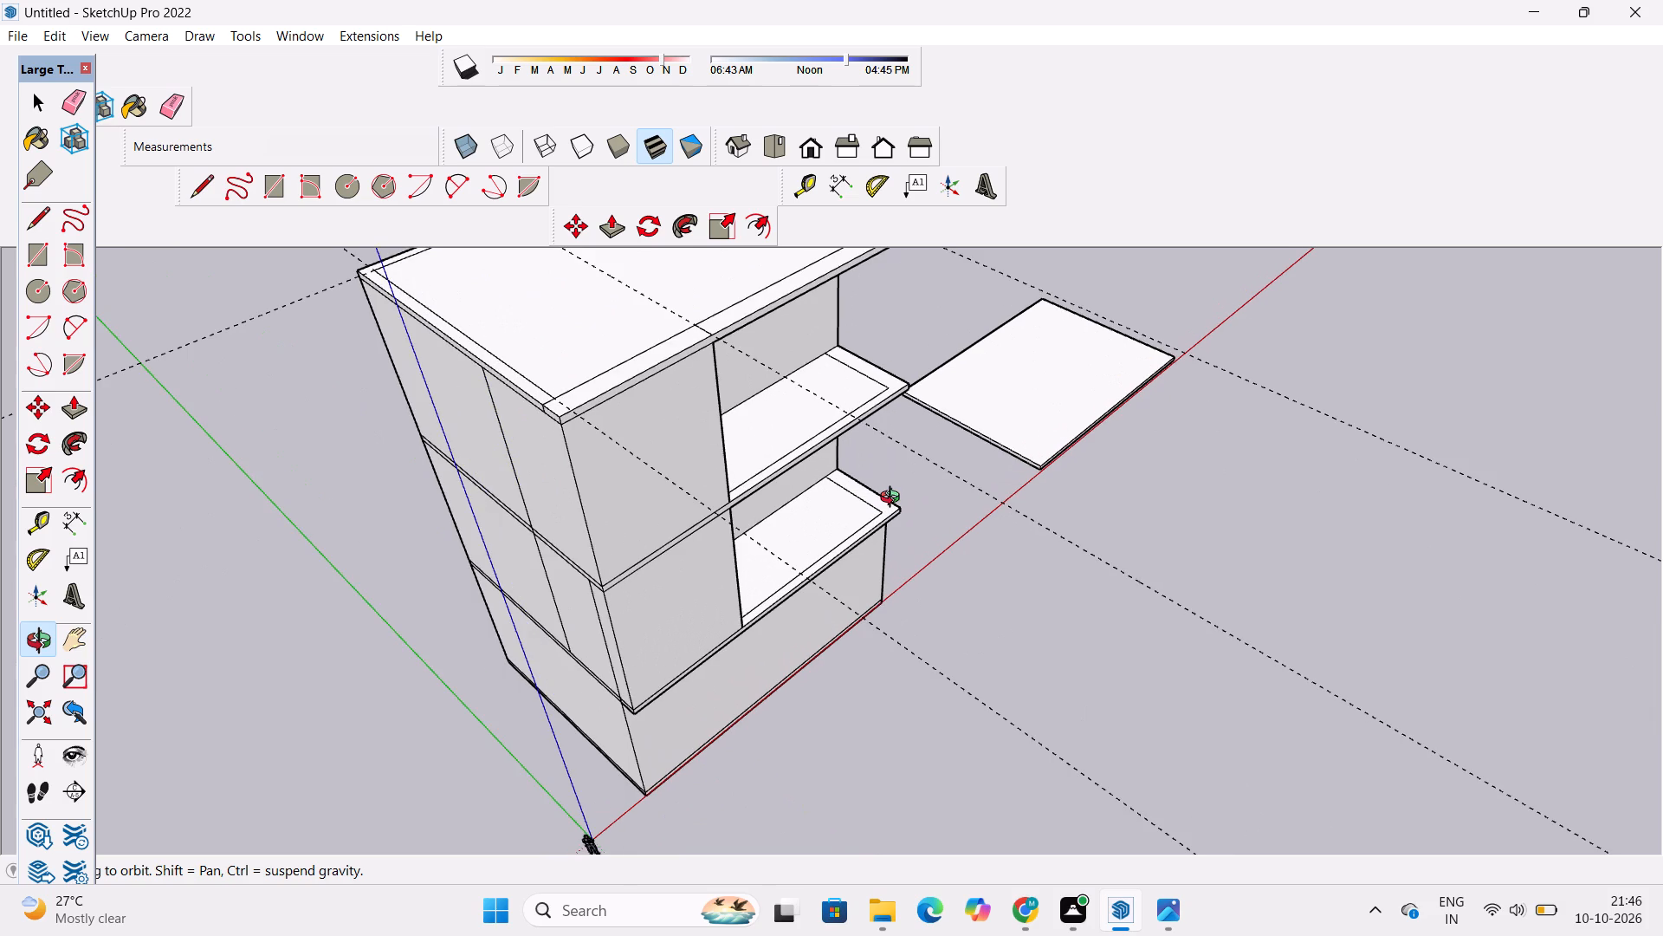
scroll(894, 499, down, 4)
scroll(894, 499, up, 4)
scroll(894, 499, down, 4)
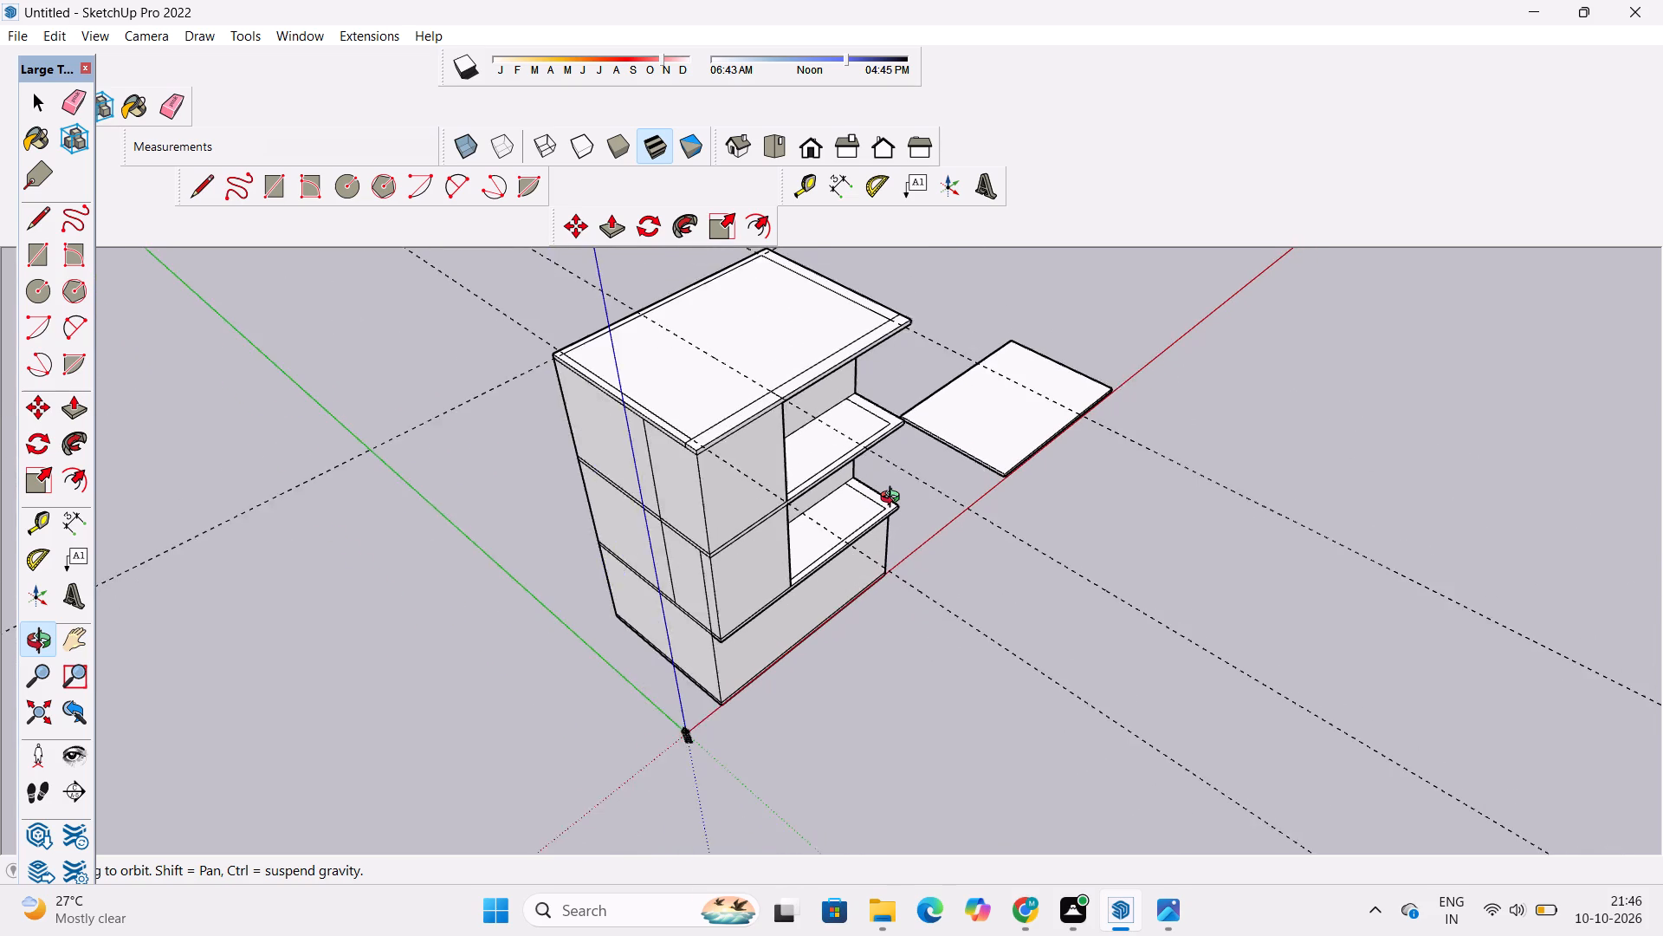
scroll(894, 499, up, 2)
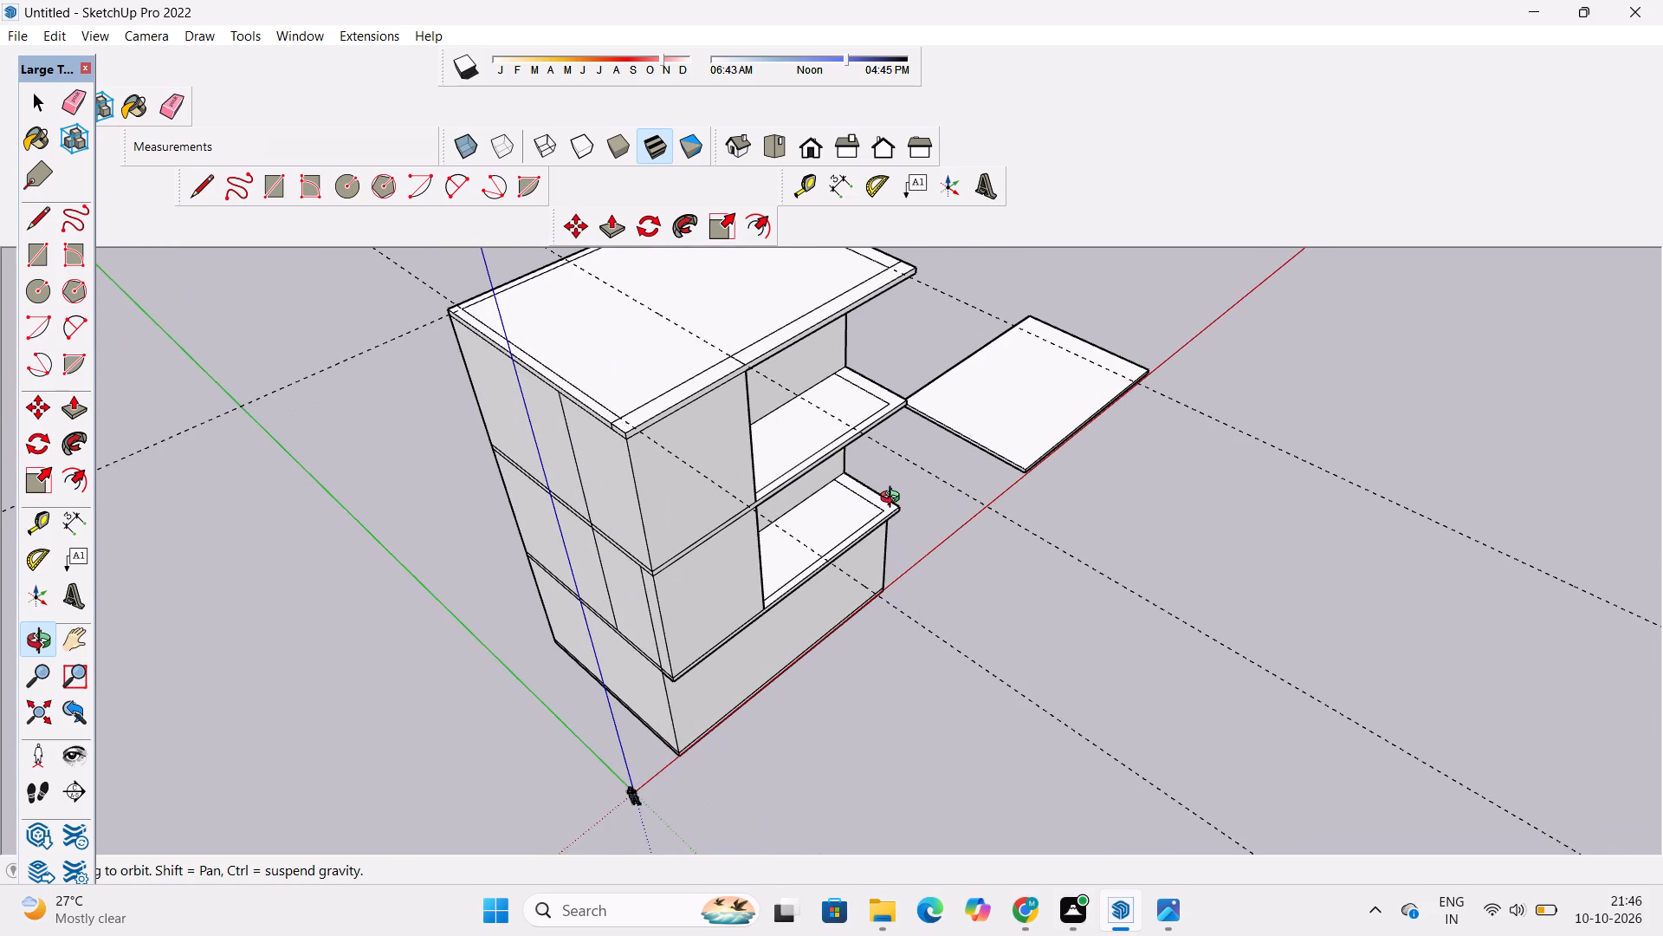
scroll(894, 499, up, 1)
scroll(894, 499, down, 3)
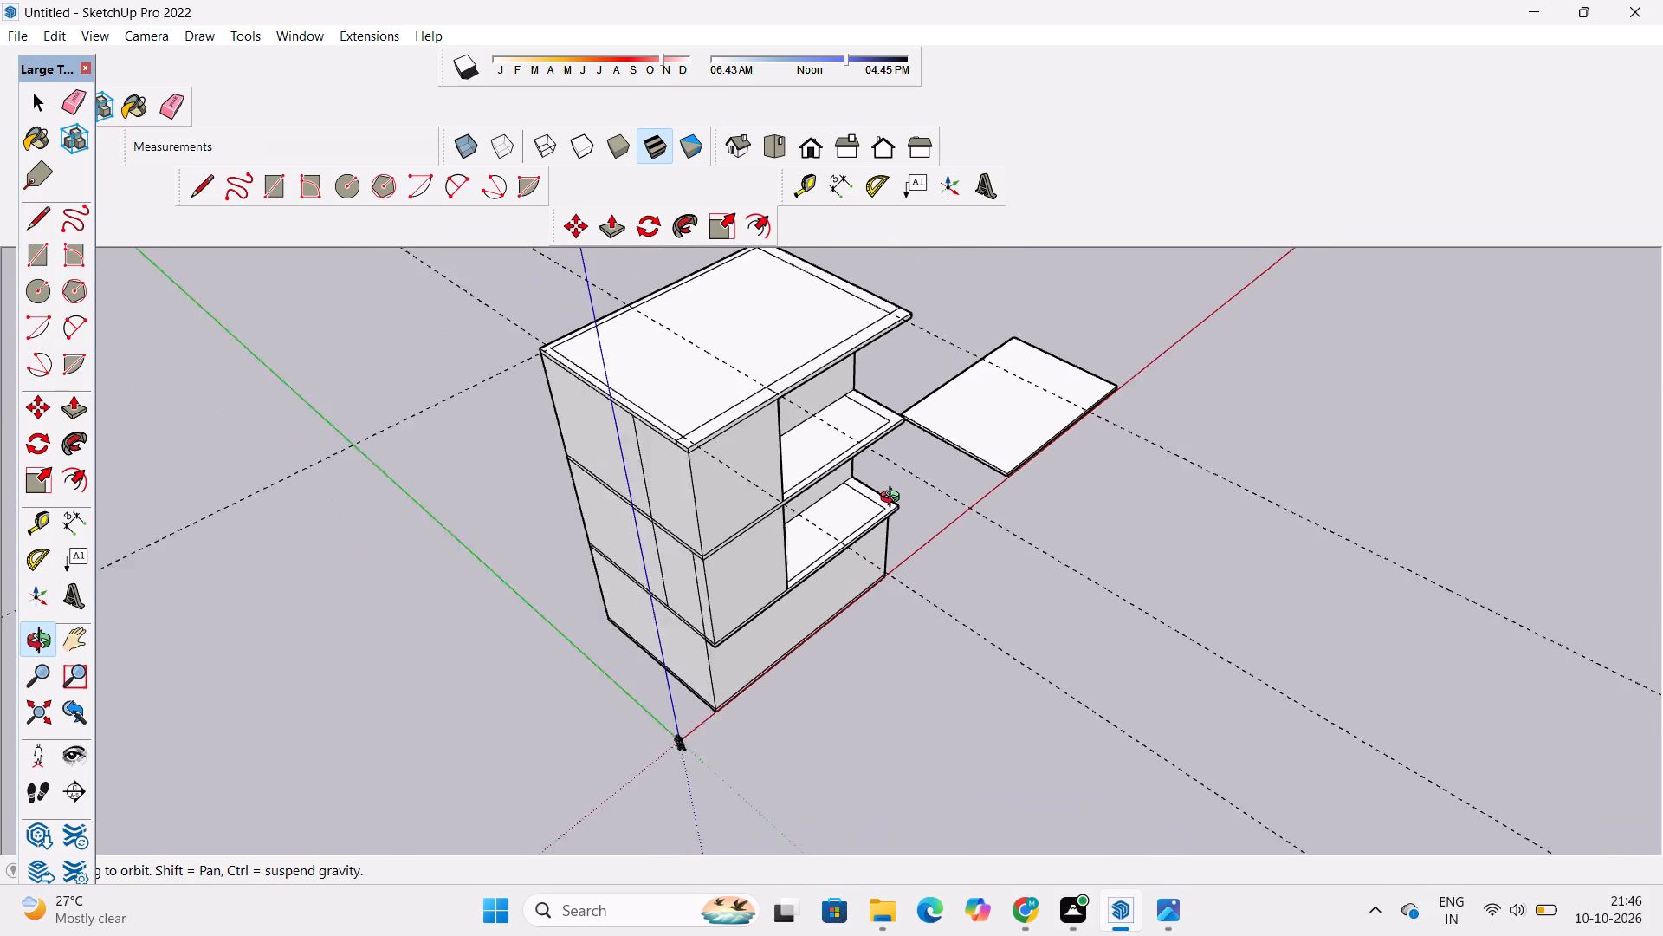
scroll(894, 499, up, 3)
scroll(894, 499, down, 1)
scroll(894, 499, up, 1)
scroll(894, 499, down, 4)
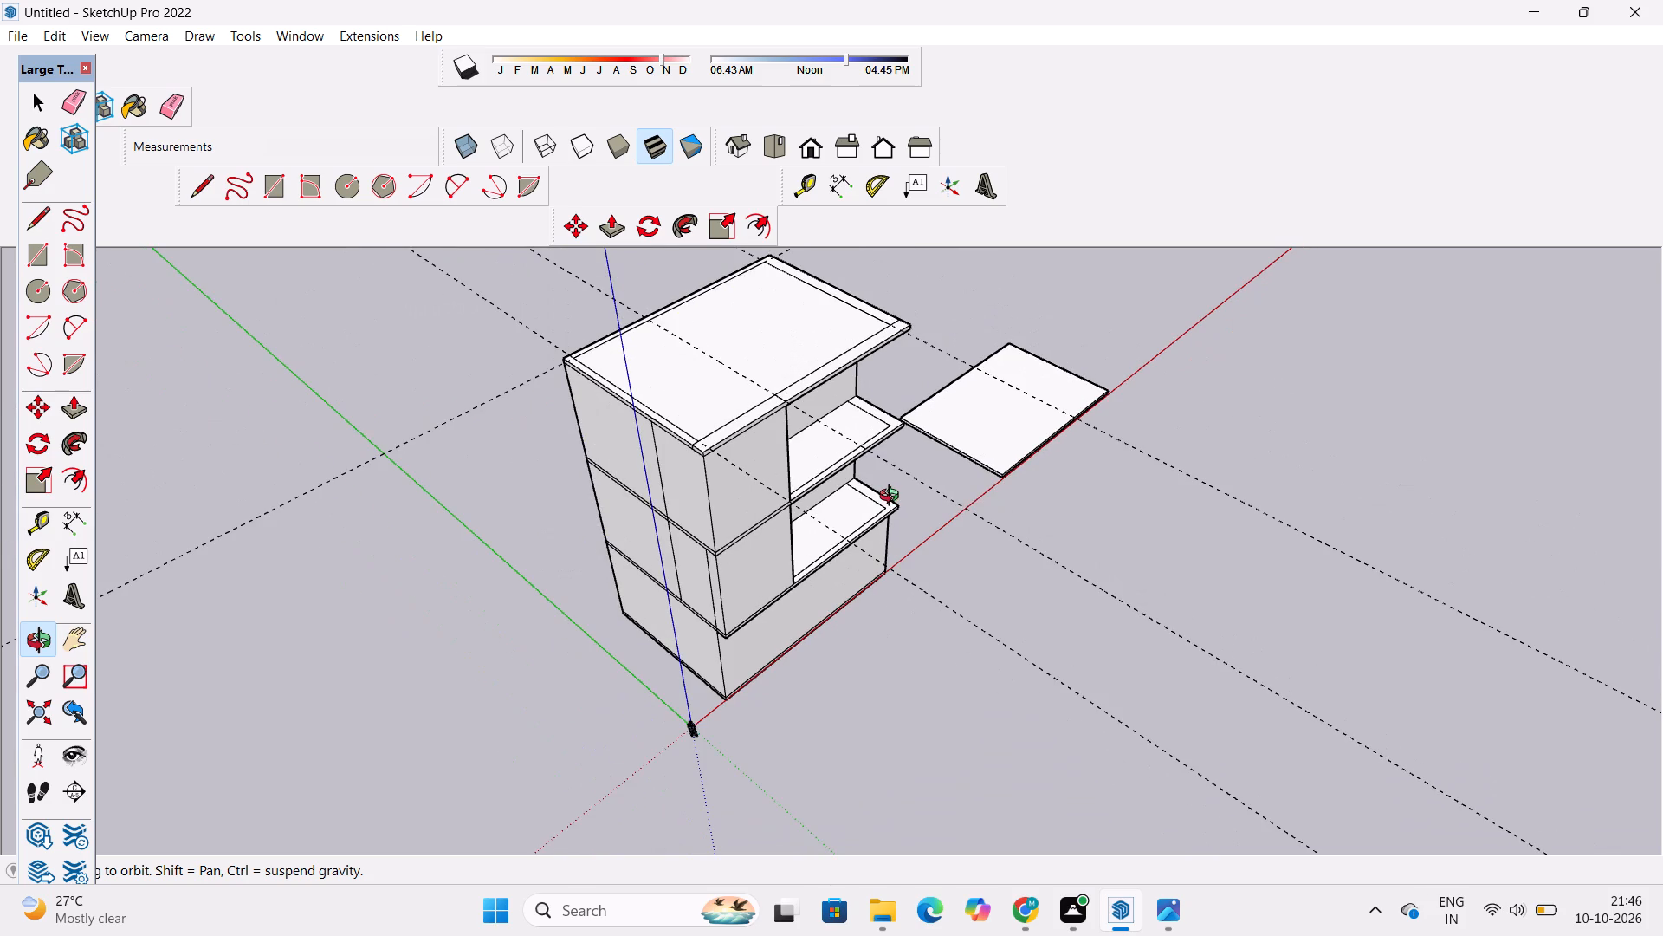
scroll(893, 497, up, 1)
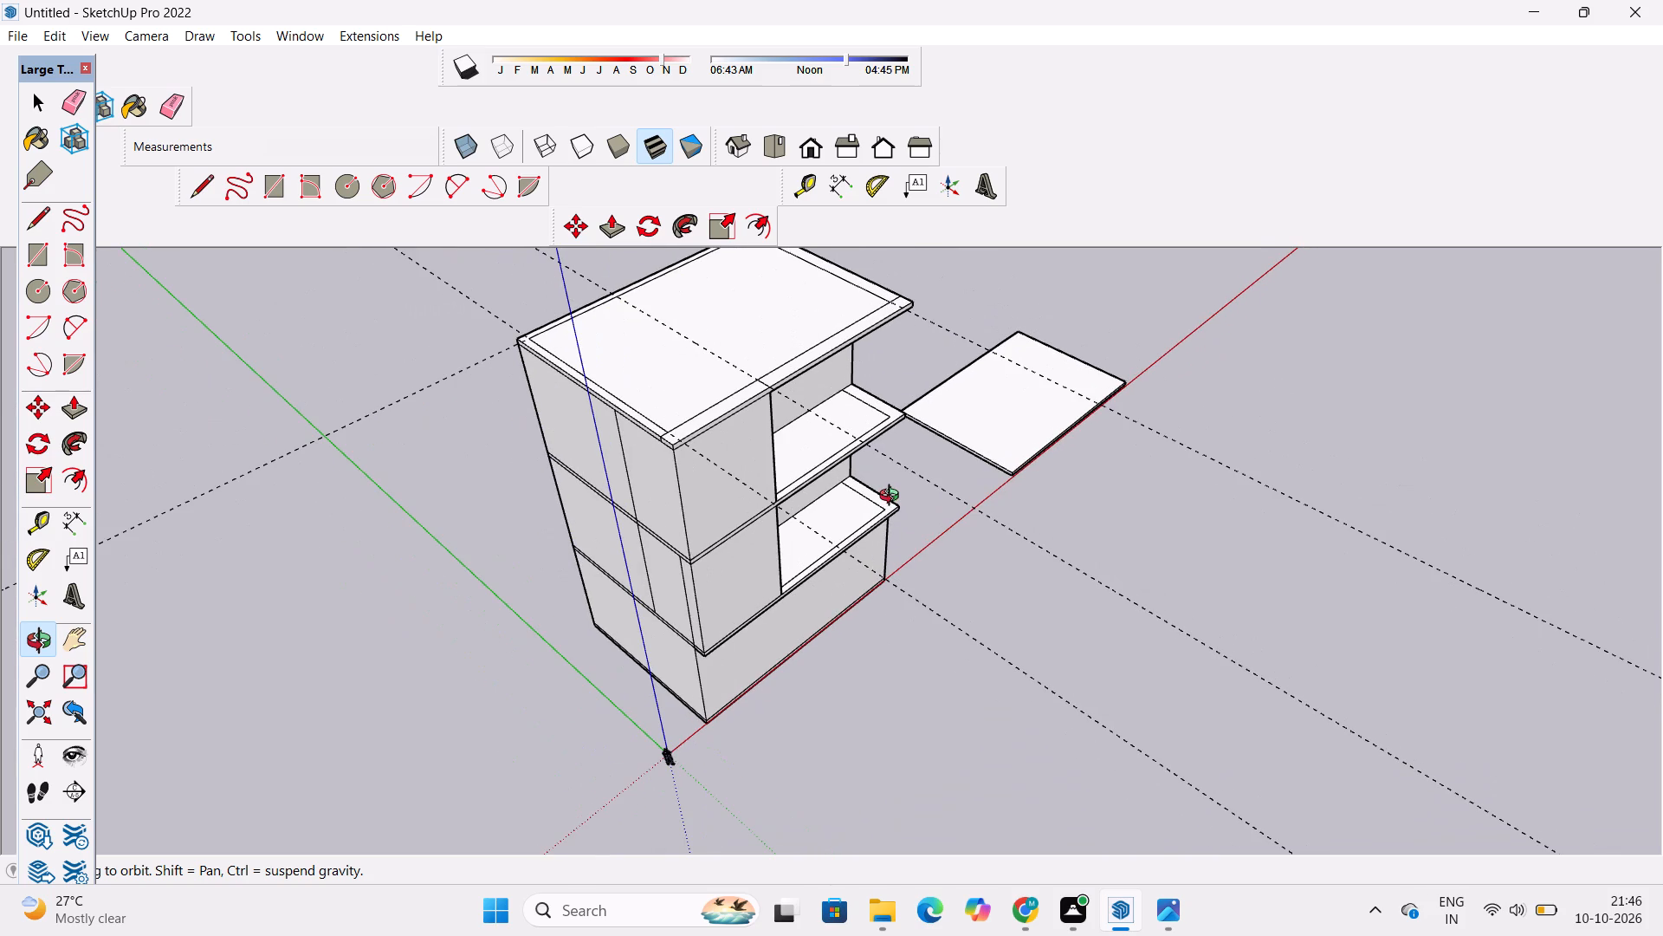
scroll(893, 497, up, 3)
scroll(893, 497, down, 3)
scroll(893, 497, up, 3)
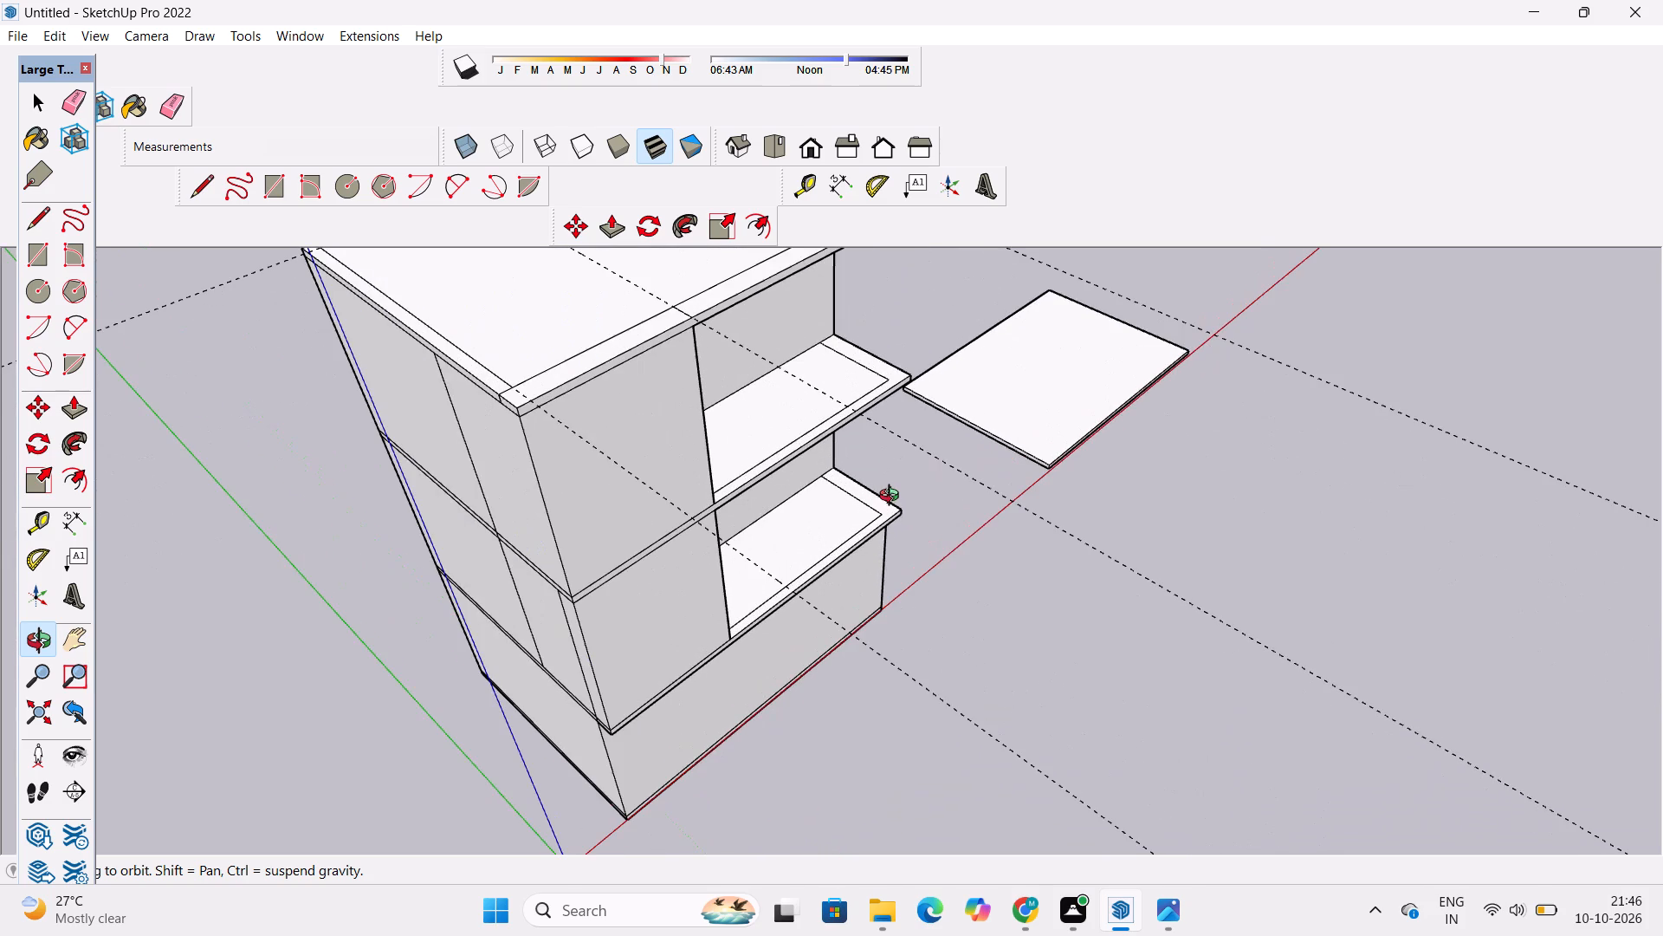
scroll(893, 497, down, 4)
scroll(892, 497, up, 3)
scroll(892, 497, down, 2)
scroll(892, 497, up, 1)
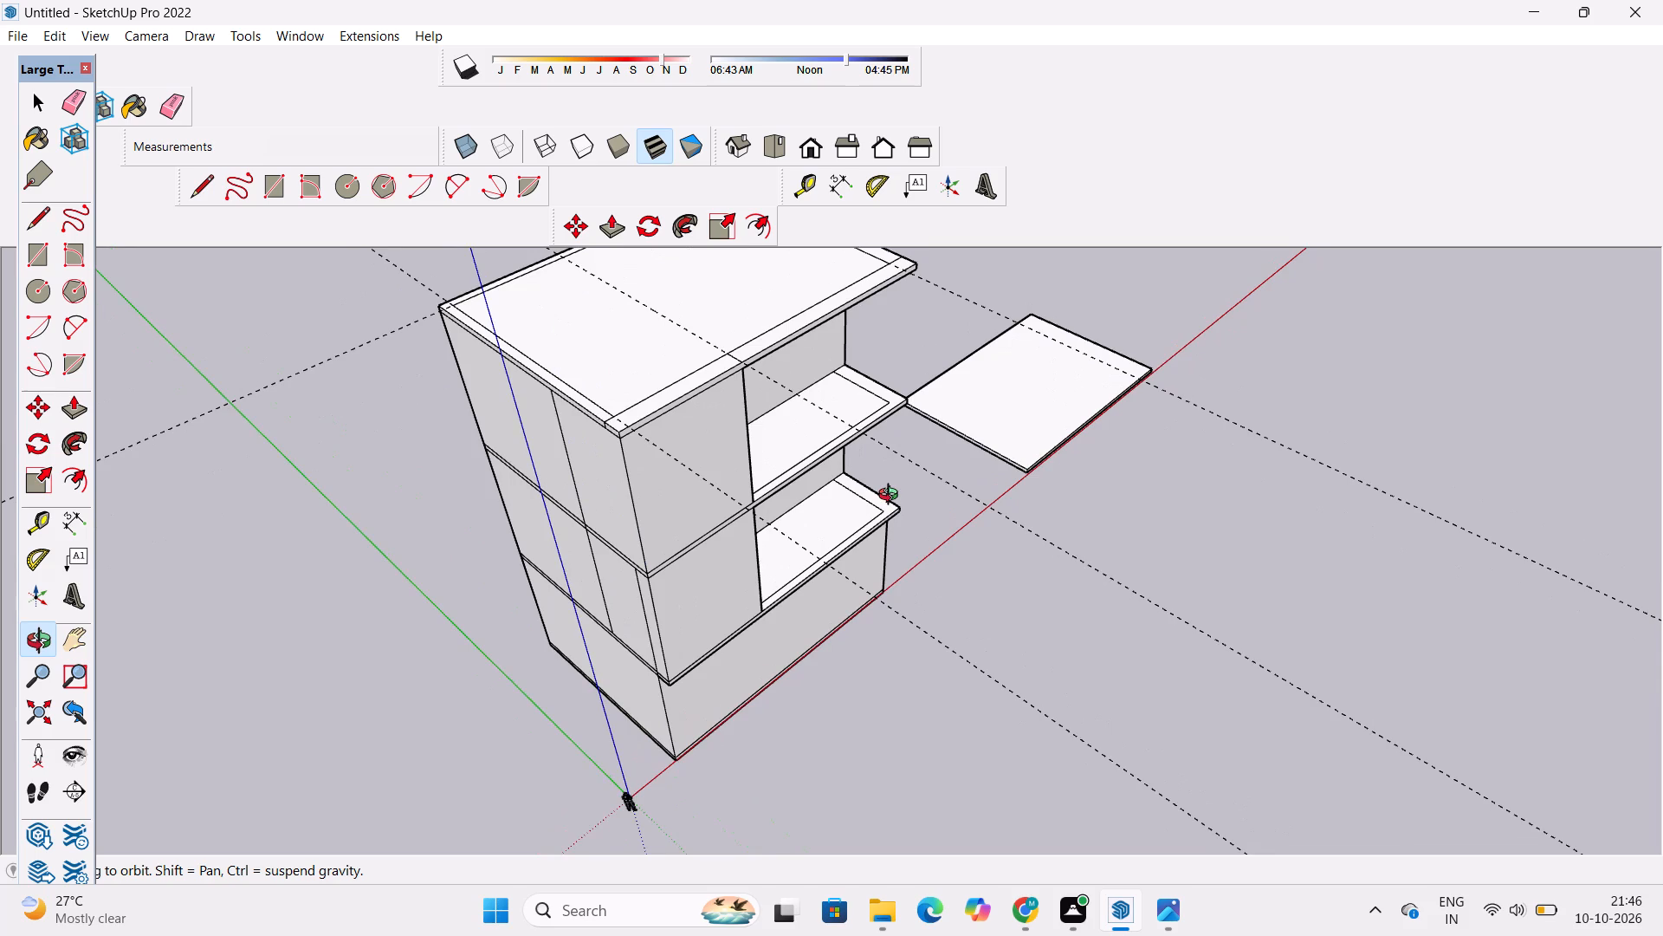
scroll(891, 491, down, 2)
Examine the open front portions of the slabs and their inset border lines up close and from above.
drag(843, 514, 779, 540)
scroll(780, 535, up, 3)
shift+drag(812, 535, 663, 582)
scroll(778, 523, up, 4)
shift+drag(795, 515, 721, 569)
scroll(715, 551, down, 2)
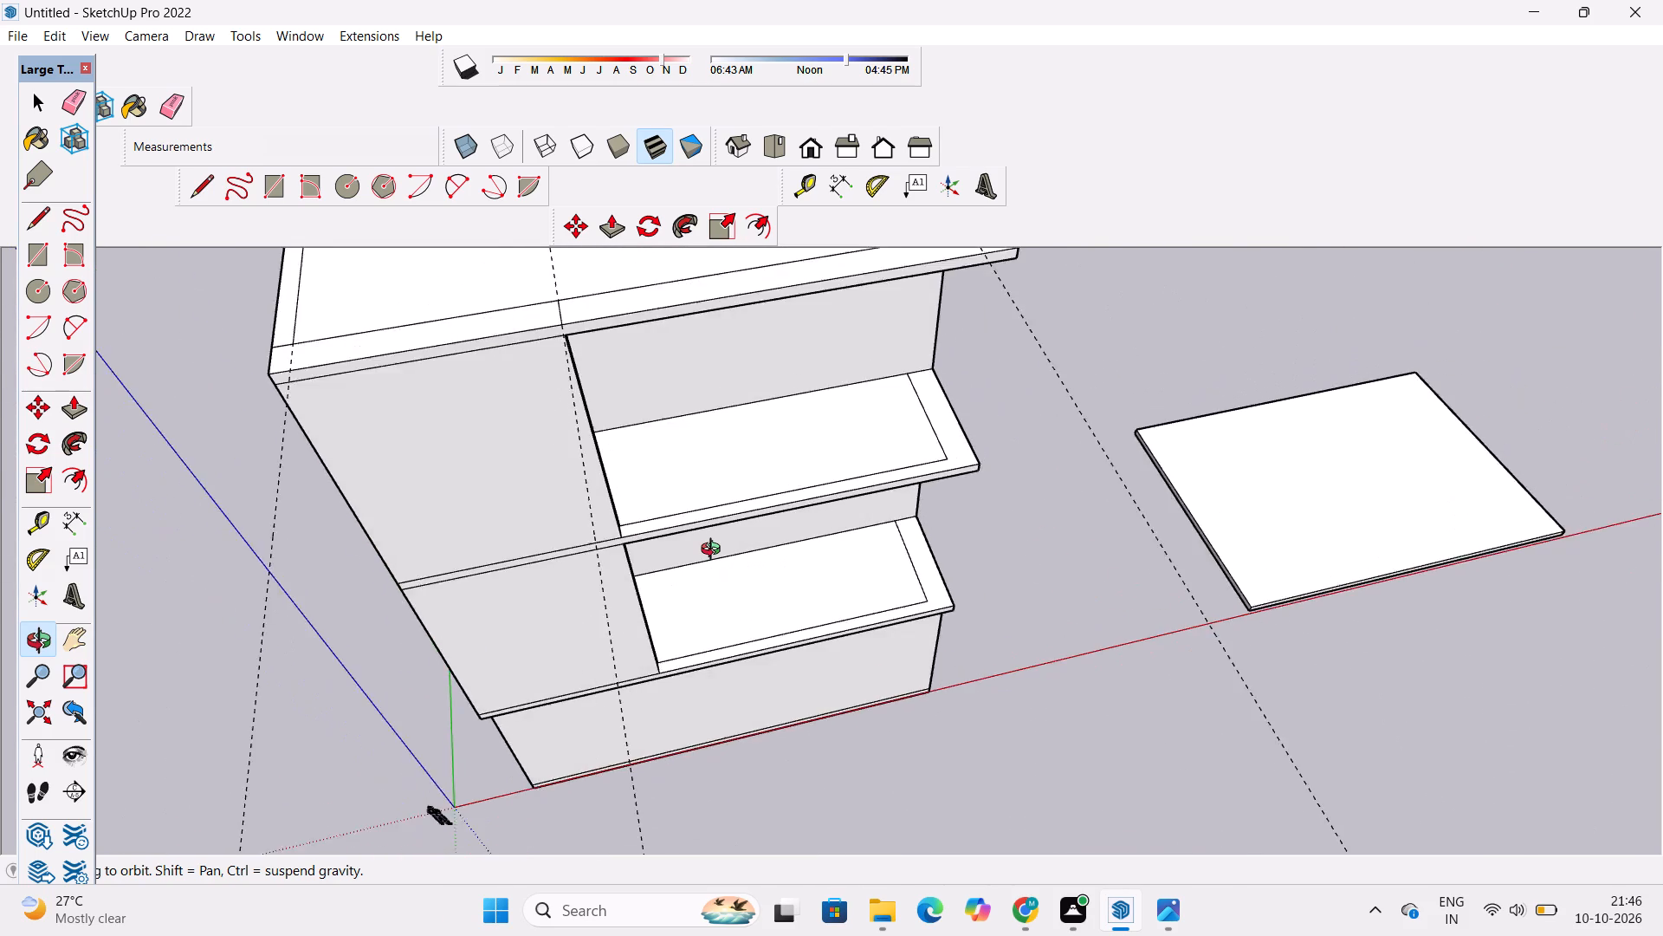
scroll(715, 551, down, 1)
scroll(715, 551, up, 4)
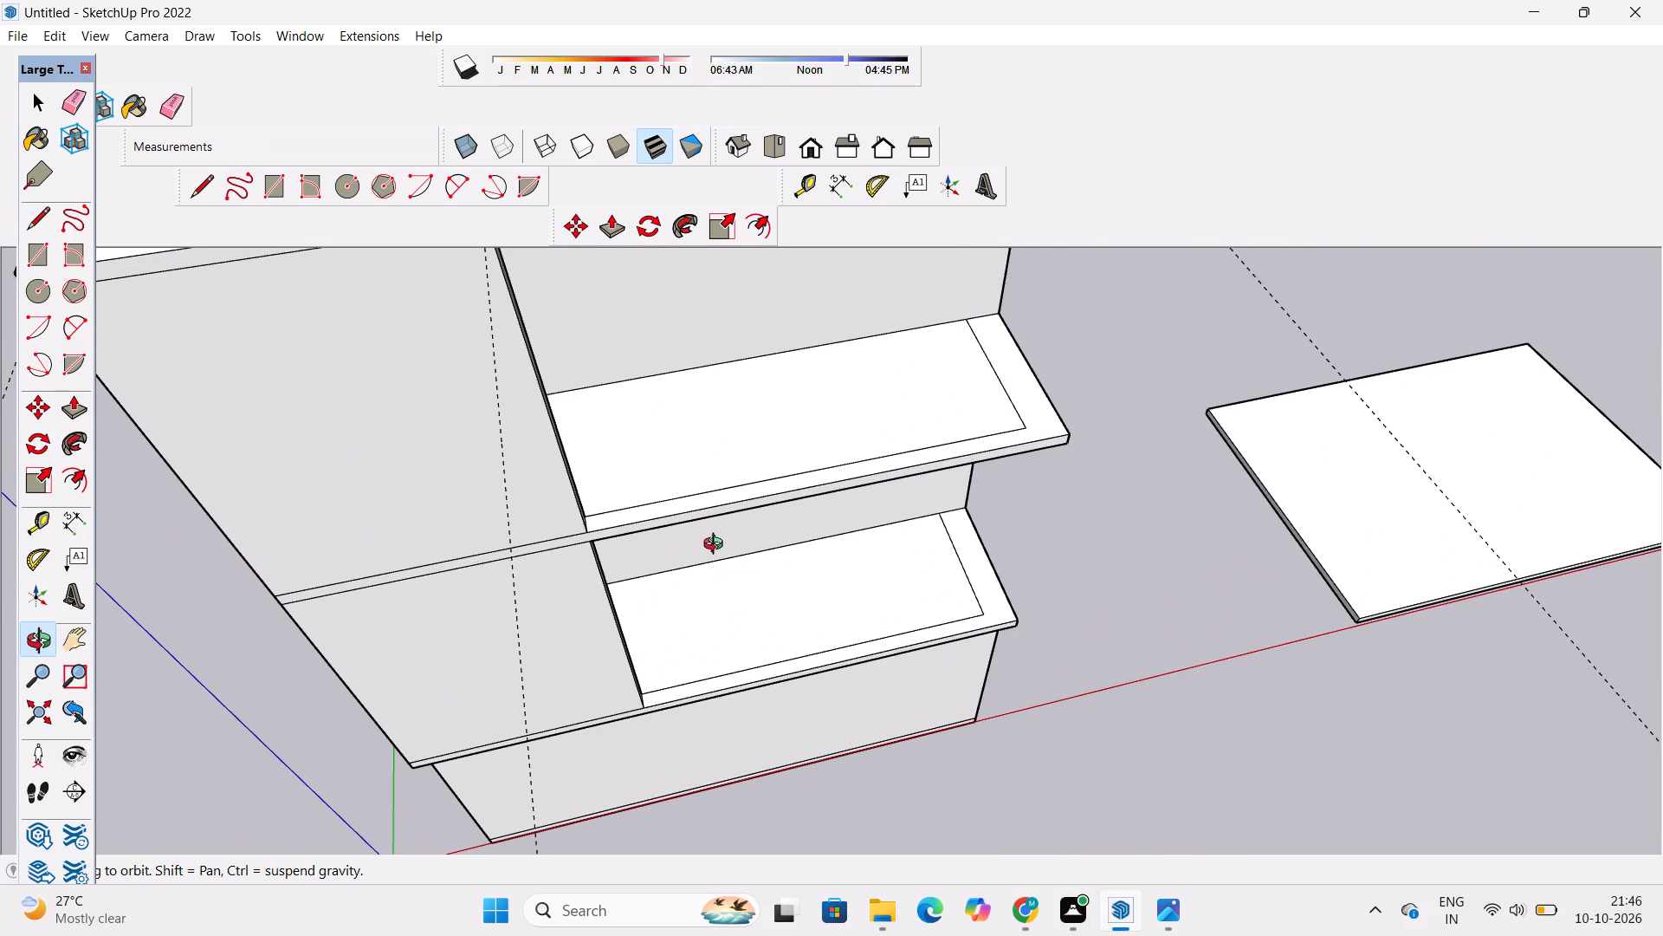
shift+drag(758, 521, 758, 567)
shift+drag(757, 569, 769, 609)
drag(764, 602, 764, 565)
scroll(760, 567, down, 6)
drag(822, 623, 836, 680)
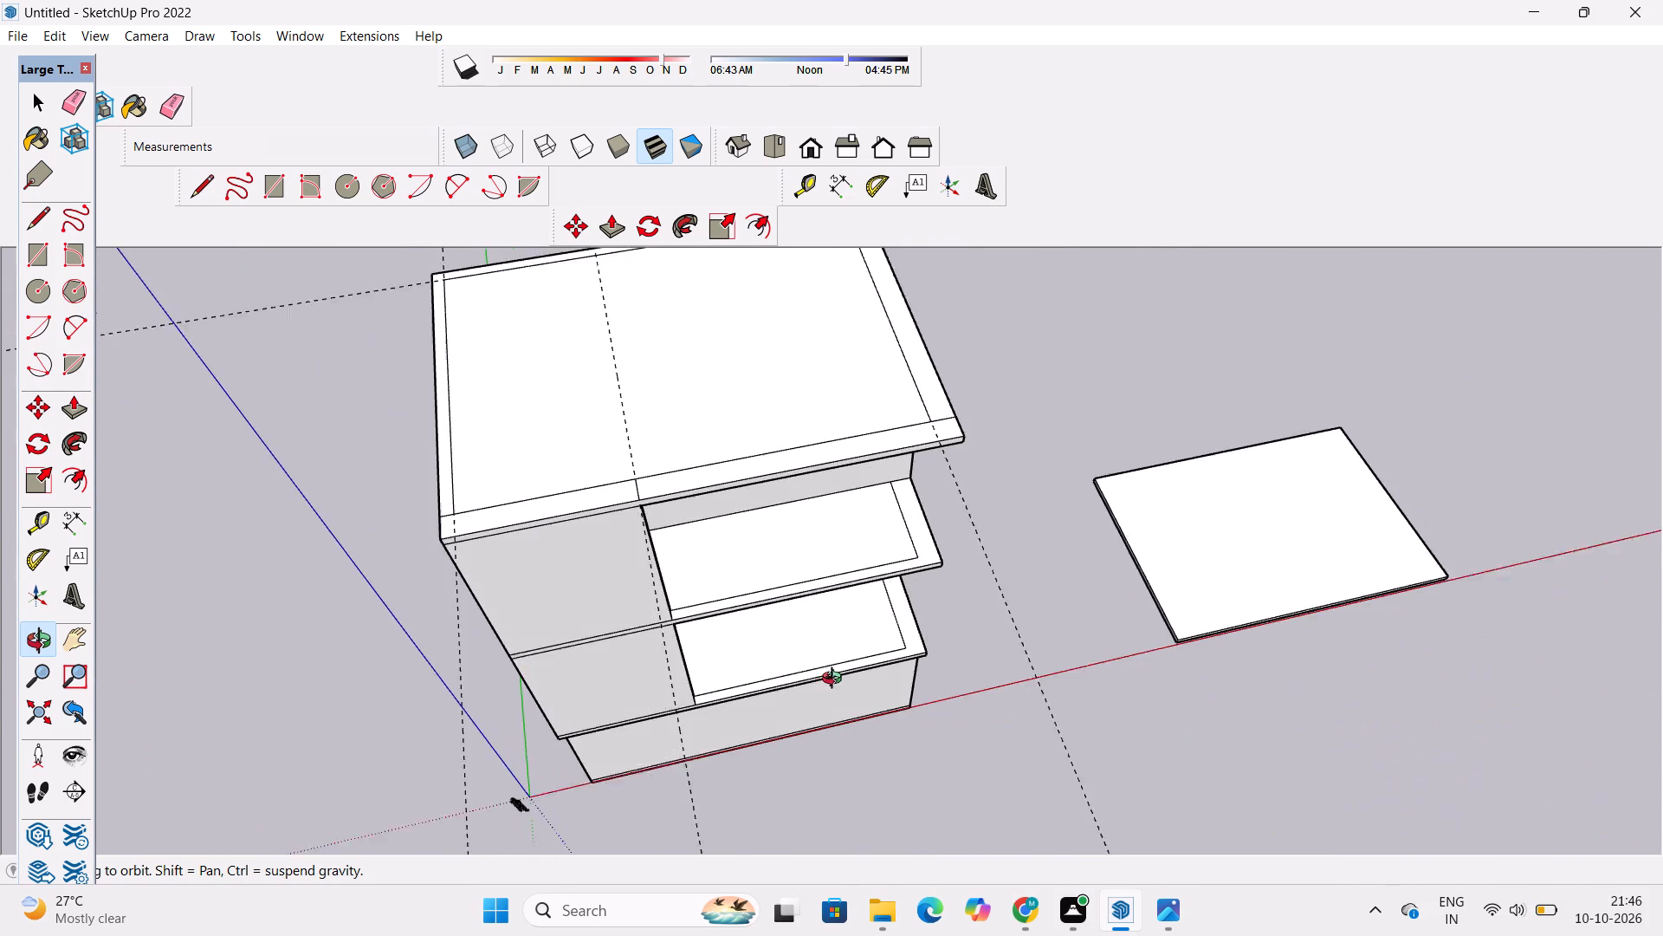
drag(836, 680, 840, 678)
shift+drag(819, 667, 807, 608)
drag(737, 644, 799, 644)
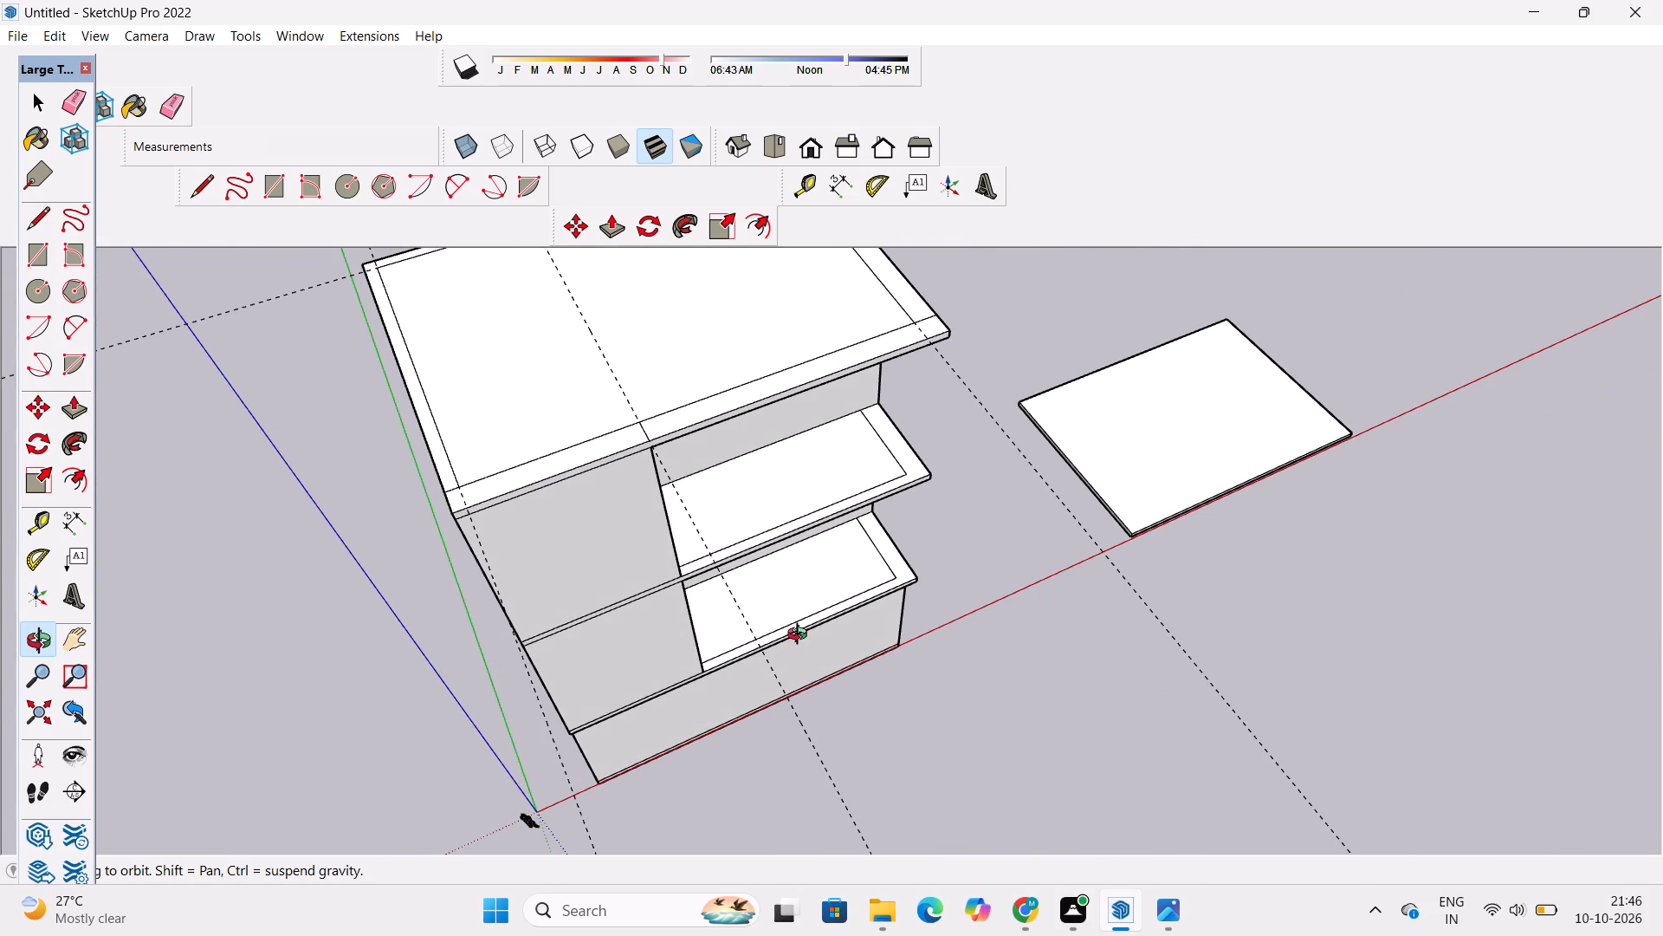
Draw a line on the lowest overhanging slab from the inset border's front corner opposite the origin side to the front edge.
scroll(801, 635, down, 2)
drag(844, 621, 728, 660)
shift+drag(972, 578, 940, 650)
scroll(860, 667, up, 4)
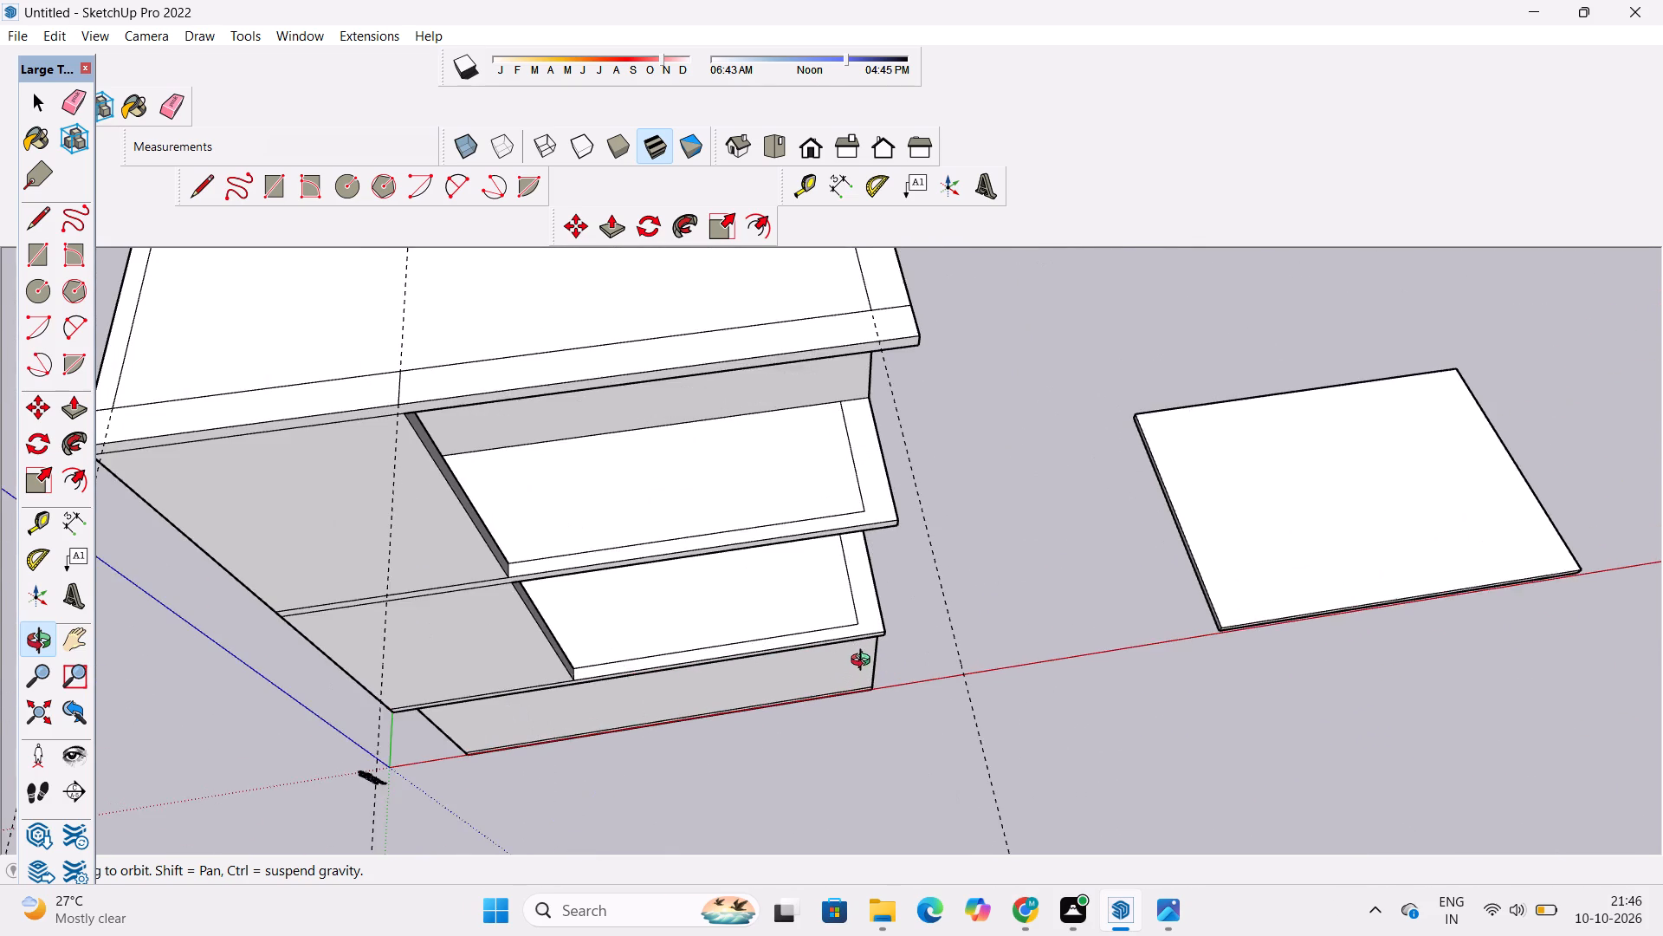
drag(865, 661, 870, 701)
shift+drag(870, 701, 850, 664)
scroll(849, 662, up, 6)
shift+drag(845, 686, 855, 634)
key(l)
scroll(864, 630, up, 2)
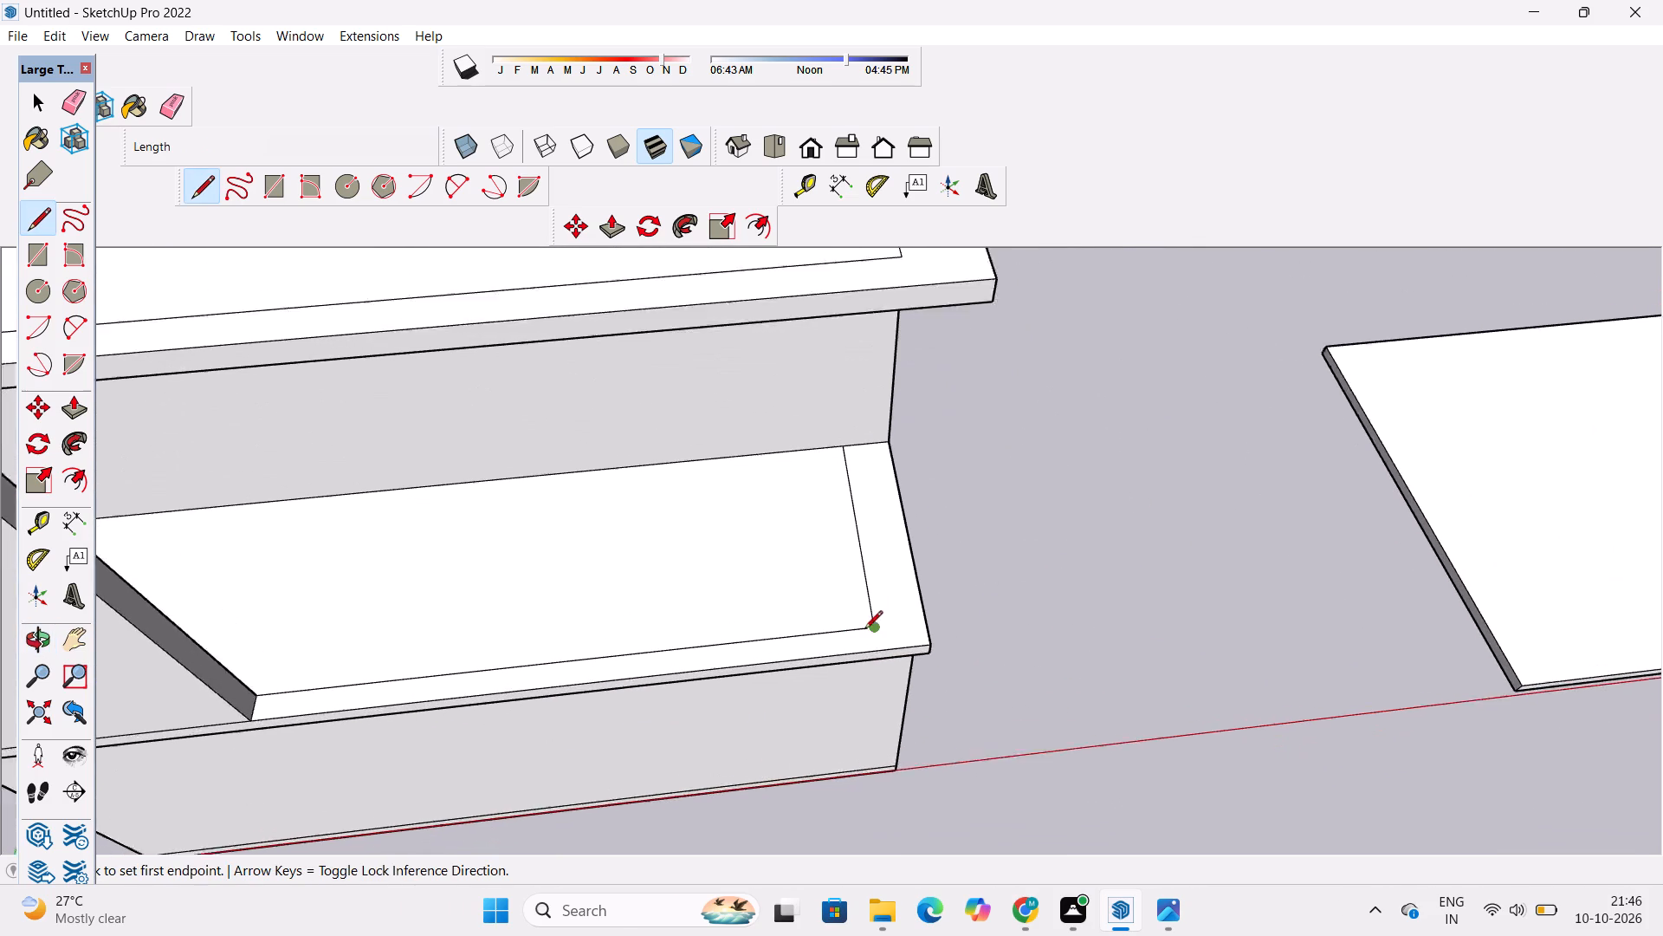
scroll(864, 630, up, 7)
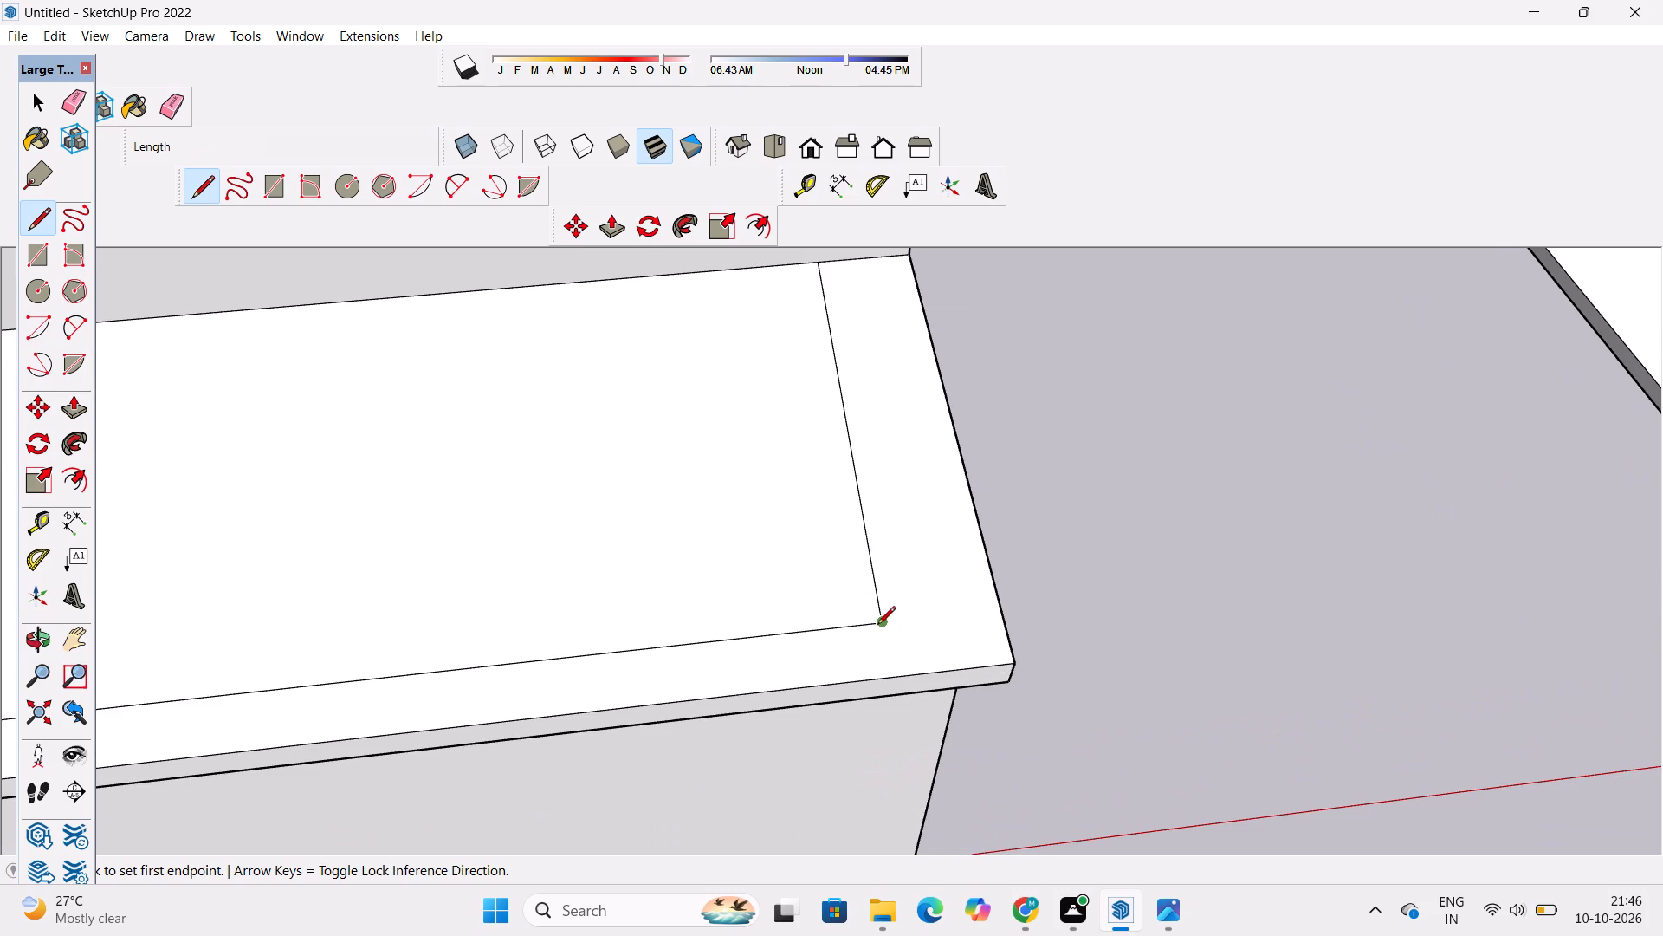
click(877, 625)
click(896, 674)
Draw a matching line on the middle slab from its inset border's front corner to the front edge, continuing the side line.
scroll(903, 644, down, 6)
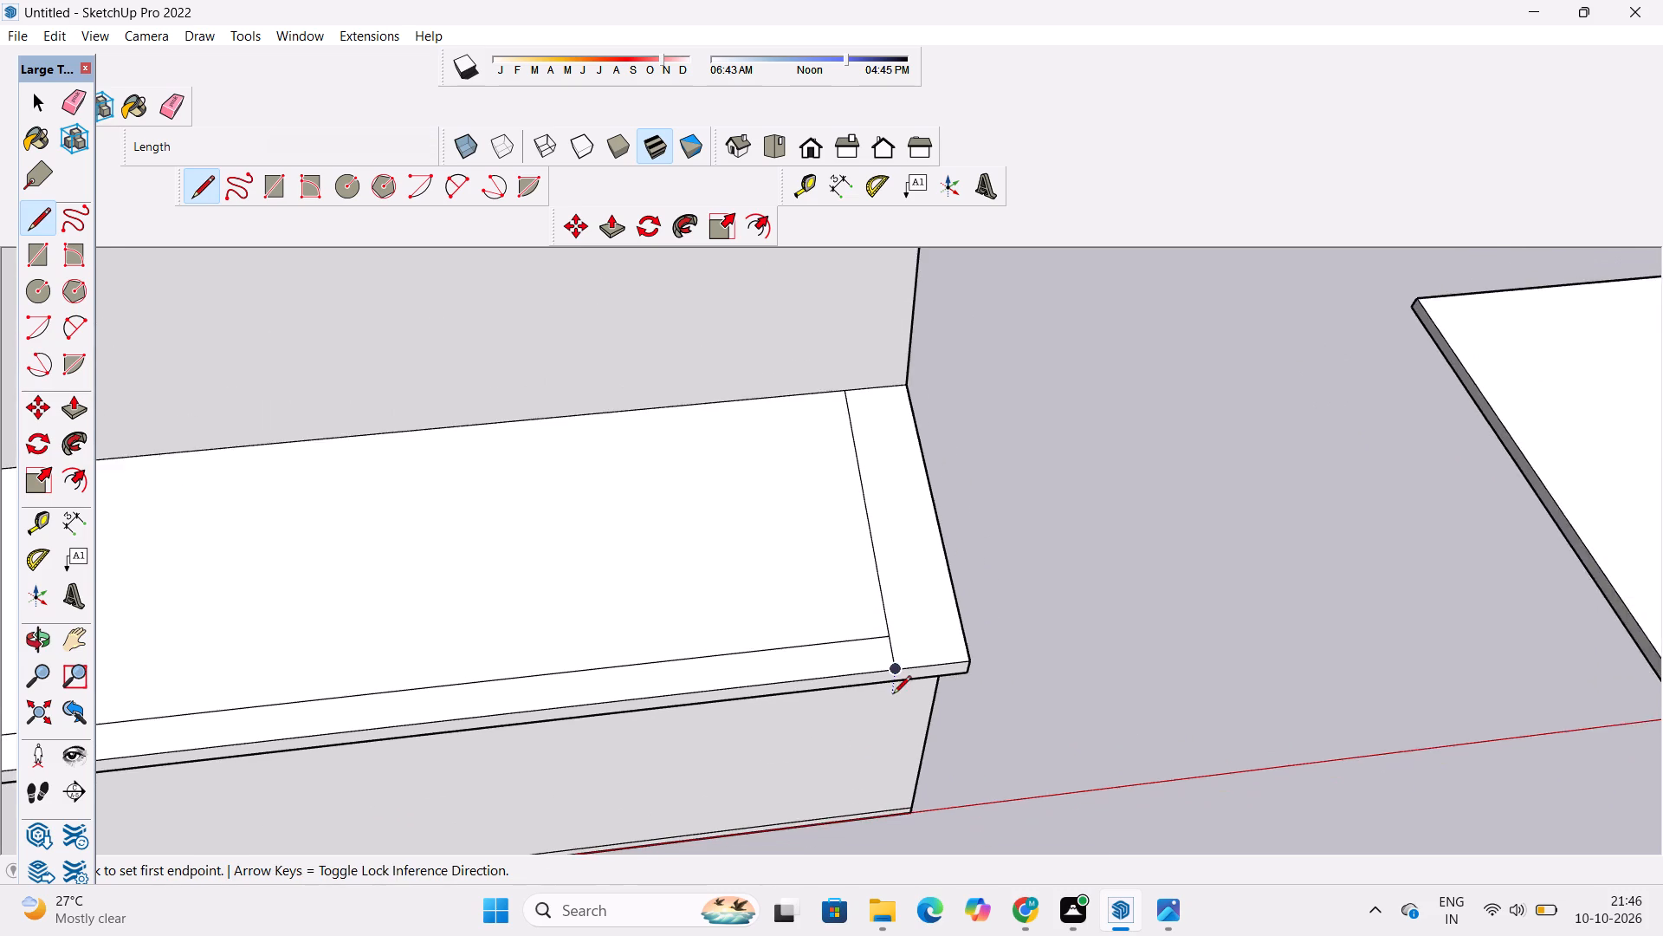
scroll(893, 695, down, 6)
scroll(902, 471, up, 10)
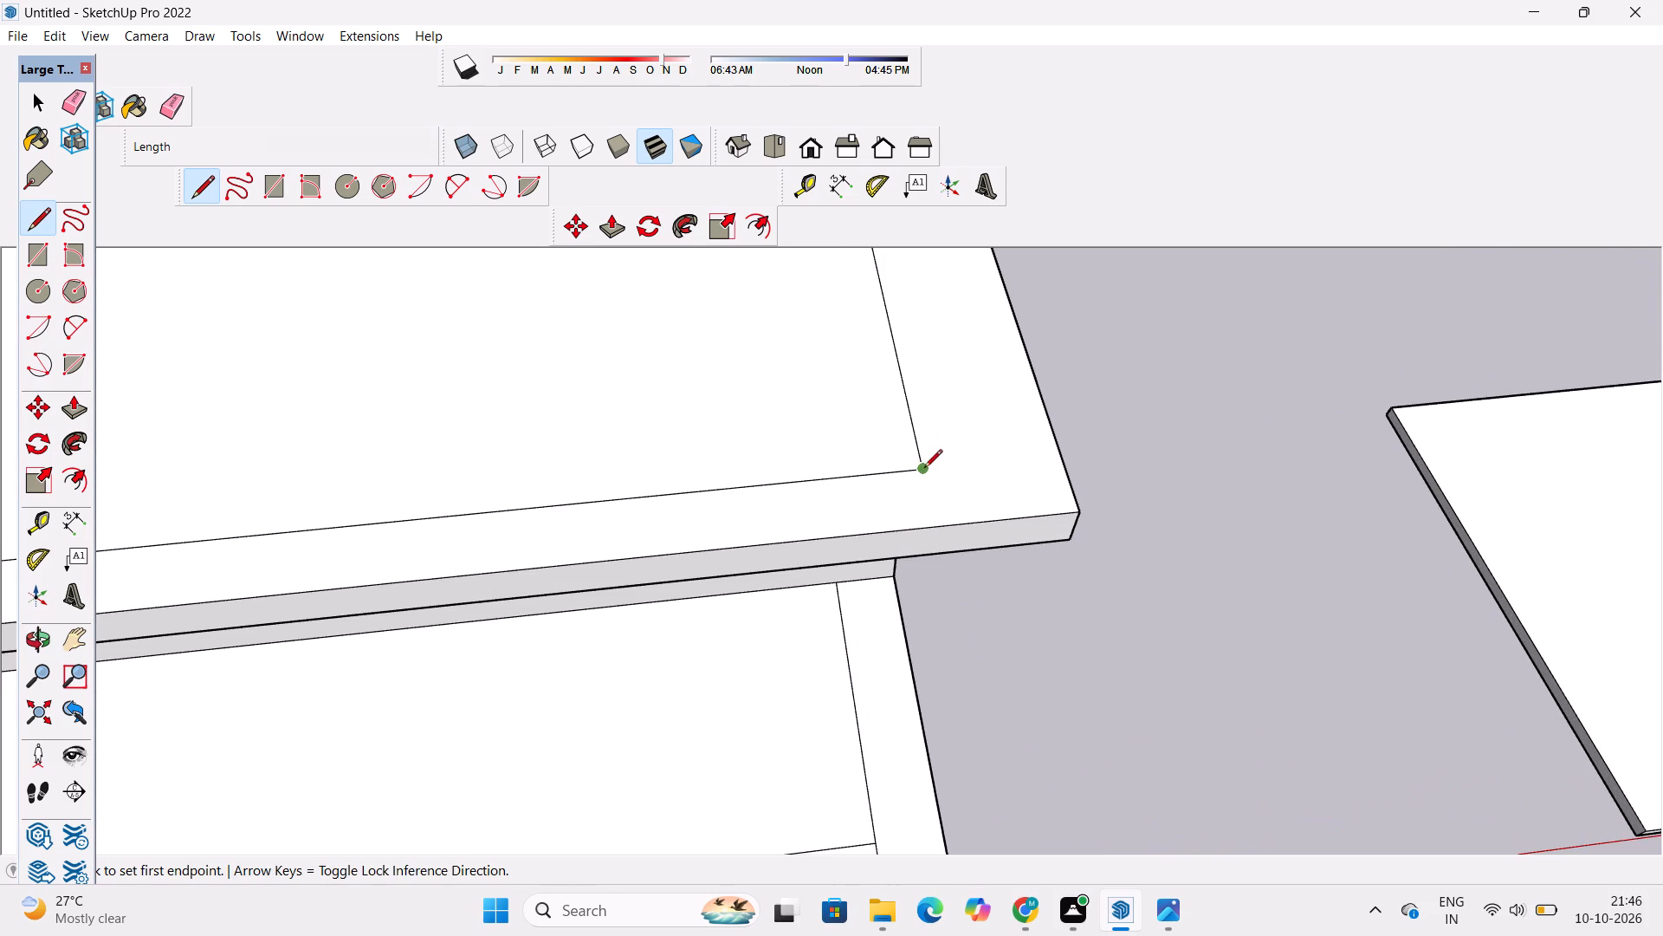
click(924, 469)
click(937, 525)
Draw a line on the top slab from its inset border's front corner to the front edge, along the side guide.
scroll(876, 597, down, 8)
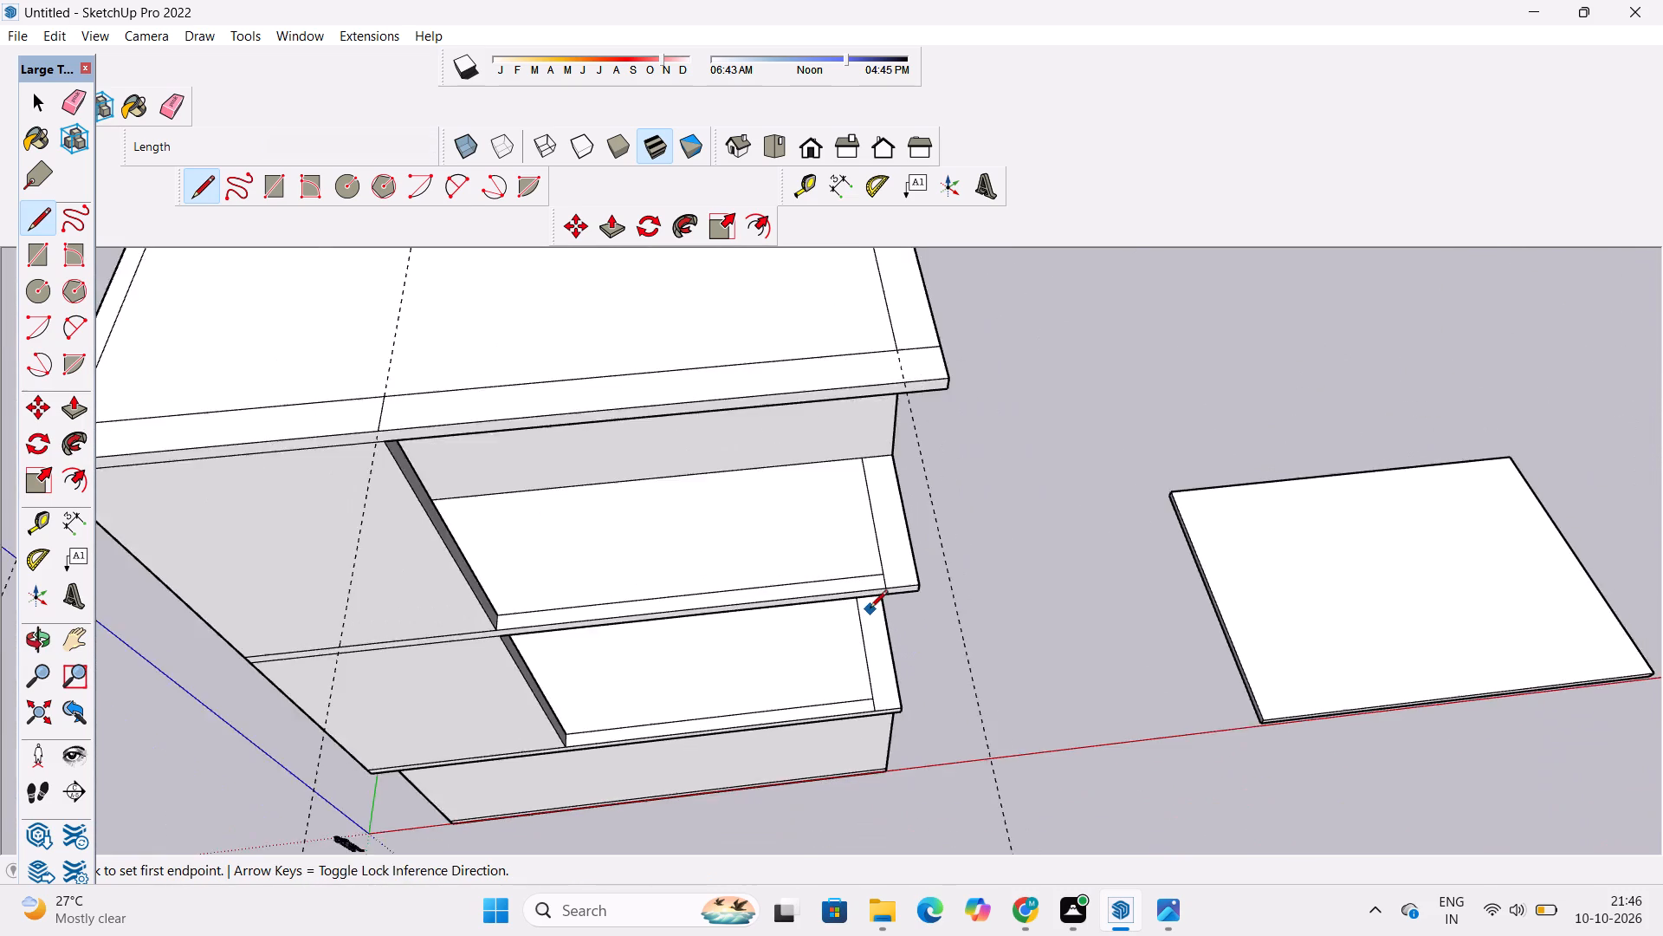
scroll(870, 609, down, 4)
scroll(878, 473, up, 8)
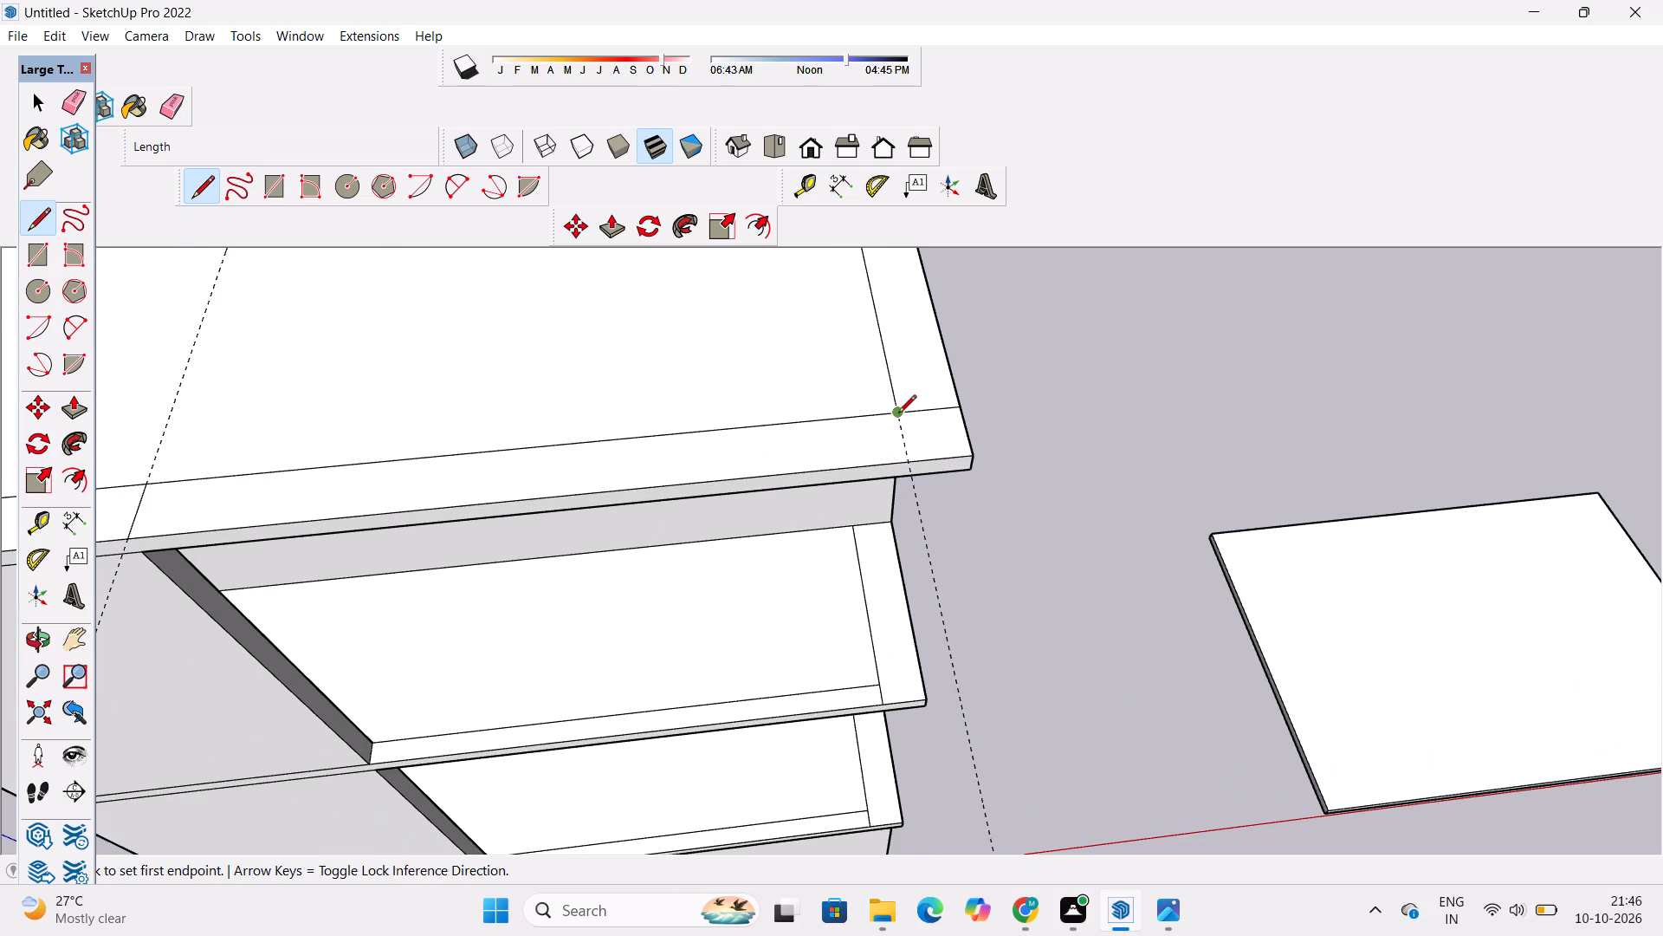
click(898, 414)
click(904, 469)
key(space)
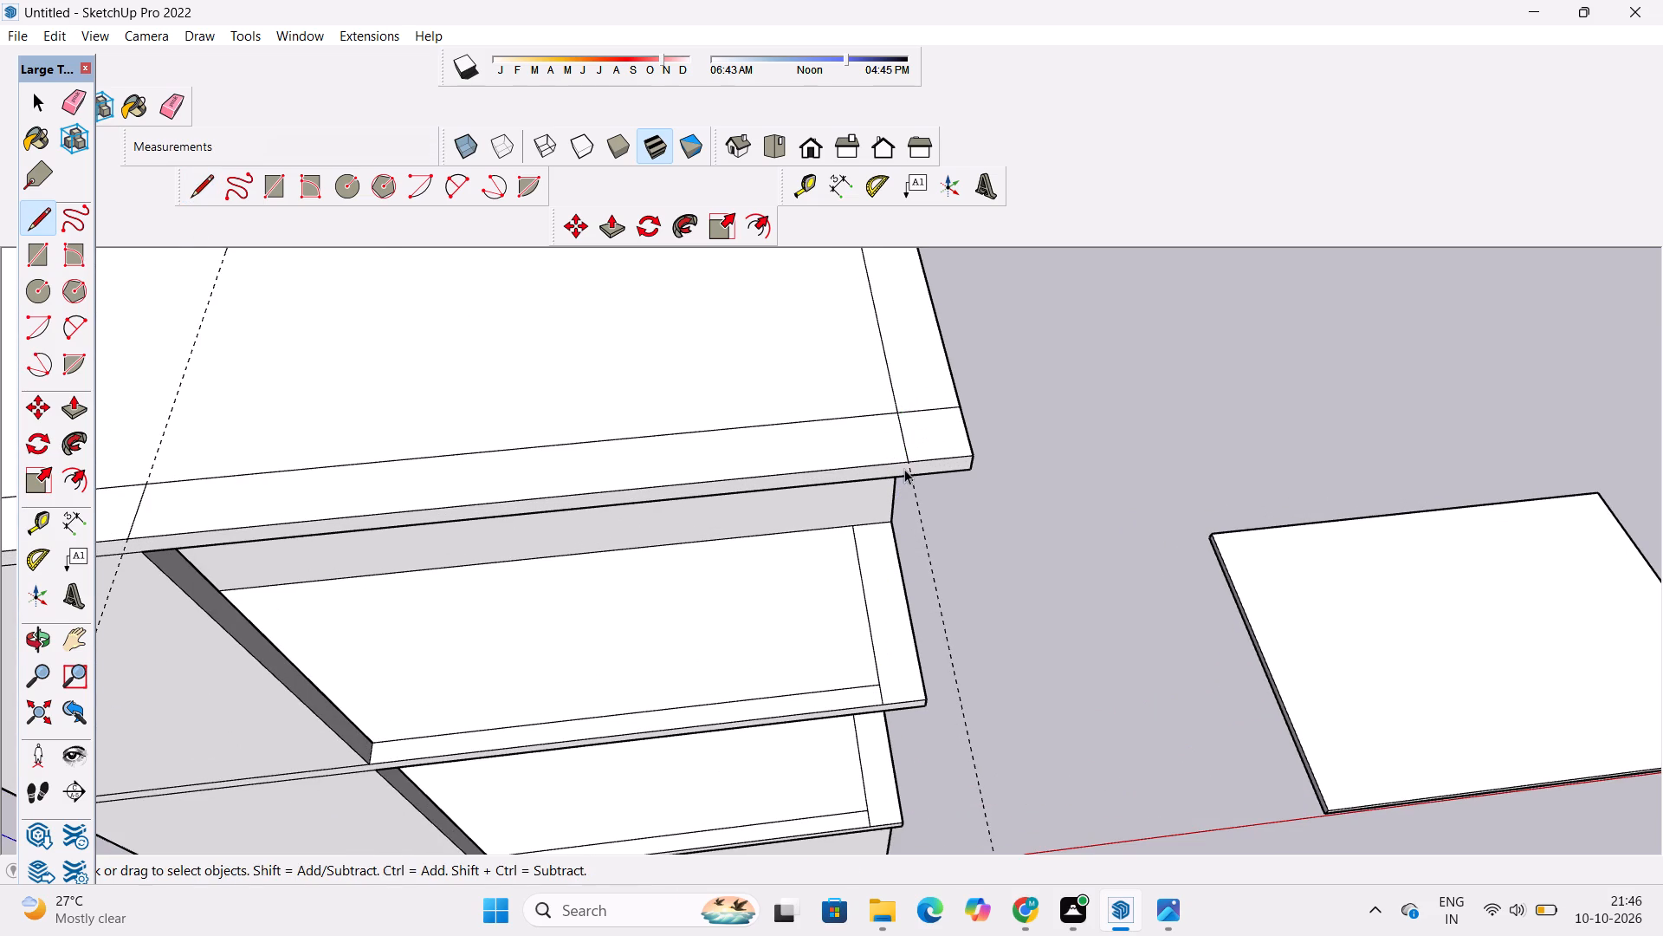
Examine the slabs' front corners and the walls on the side opposite the origin from several angles.
text(o)
scroll(904, 469, down, 7)
drag(916, 567, 909, 438)
drag(899, 489, 898, 511)
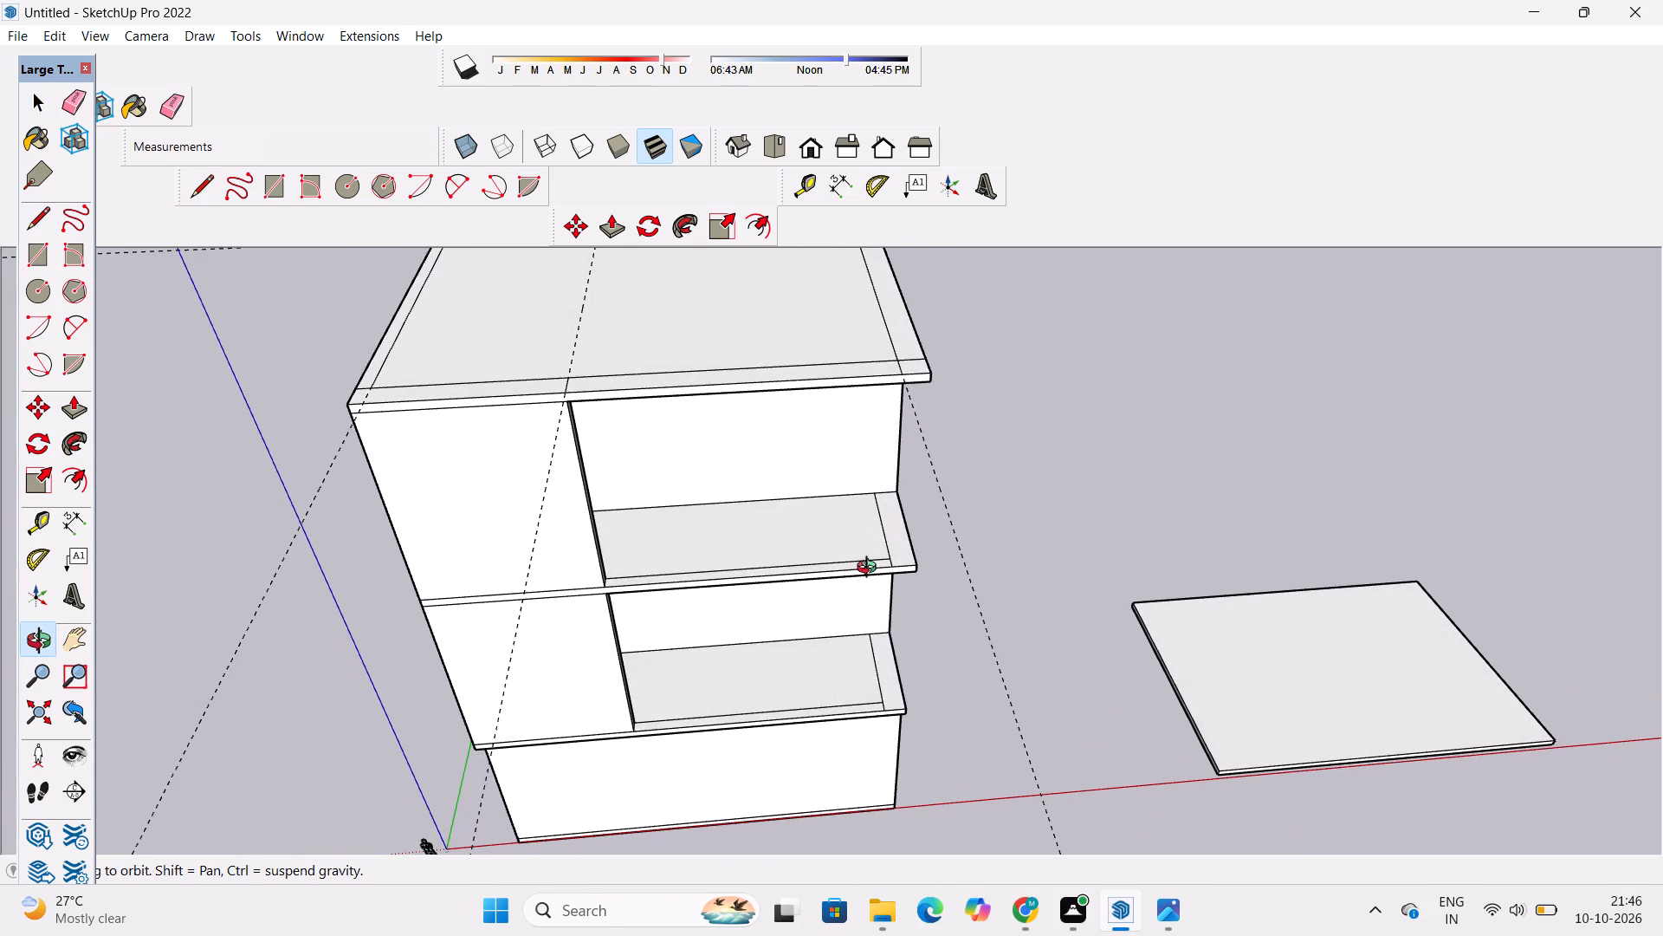
scroll(870, 569, up, 3)
shift+drag(896, 561, 728, 603)
scroll(772, 589, up, 4)
shift+drag(789, 581, 759, 600)
drag(756, 601, 782, 574)
scroll(796, 505, down, 5)
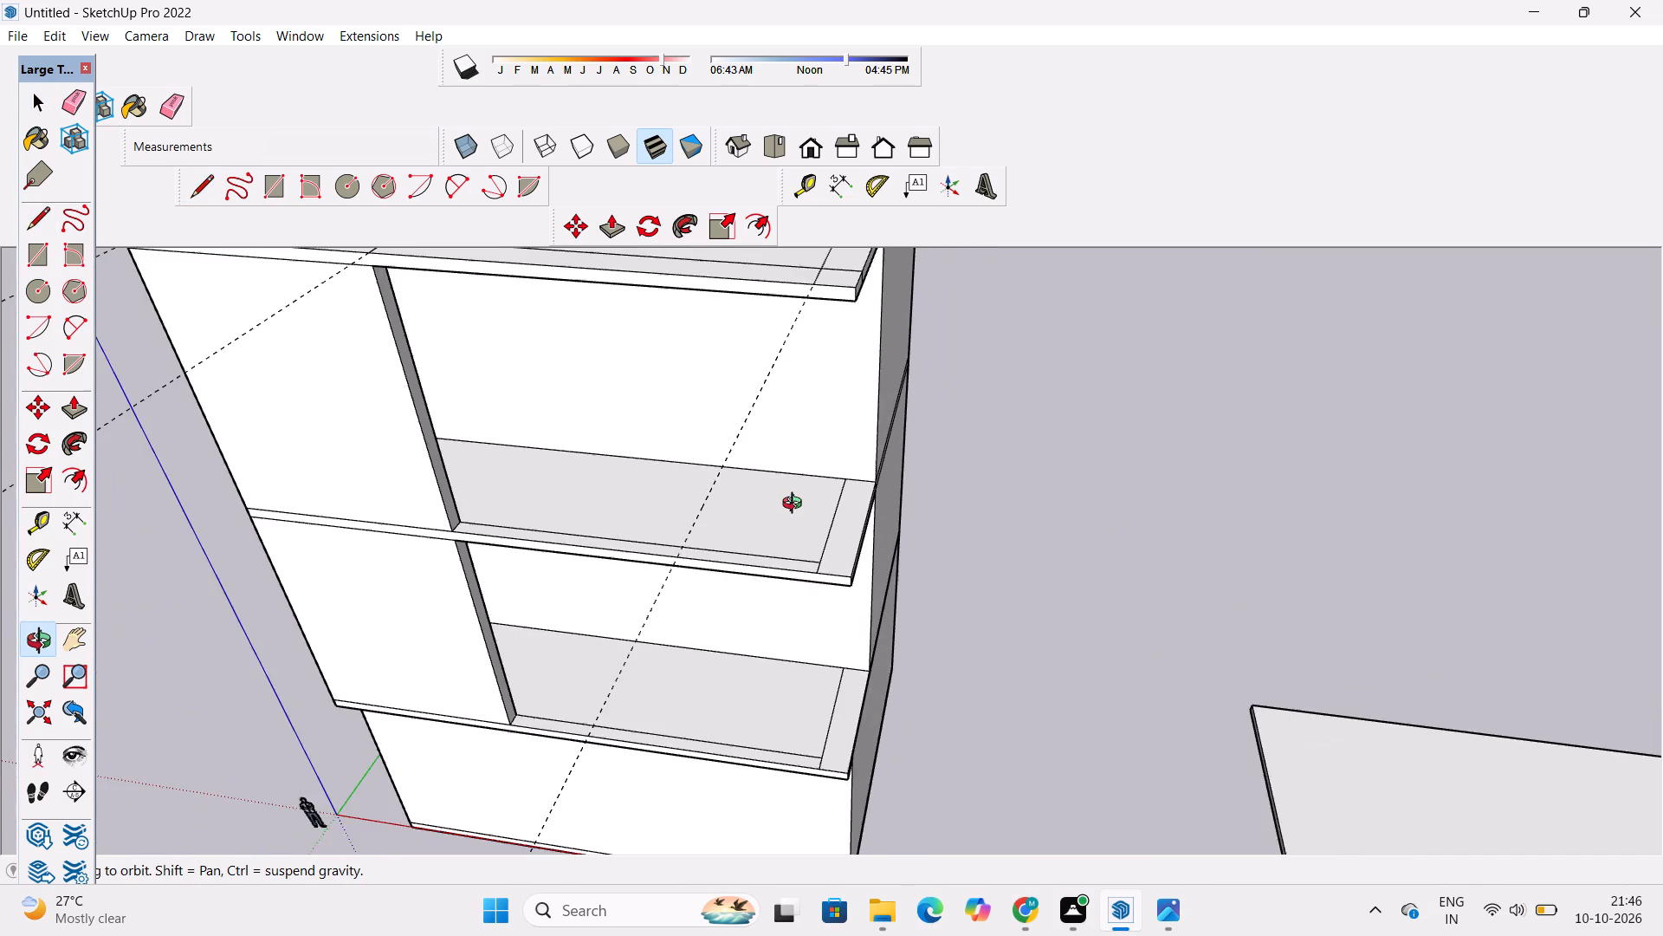
shift+drag(805, 566, 808, 530)
drag(820, 536, 848, 542)
scroll(848, 533, down, 3)
shift+drag(848, 531, 792, 574)
shift+drag(790, 574, 797, 556)
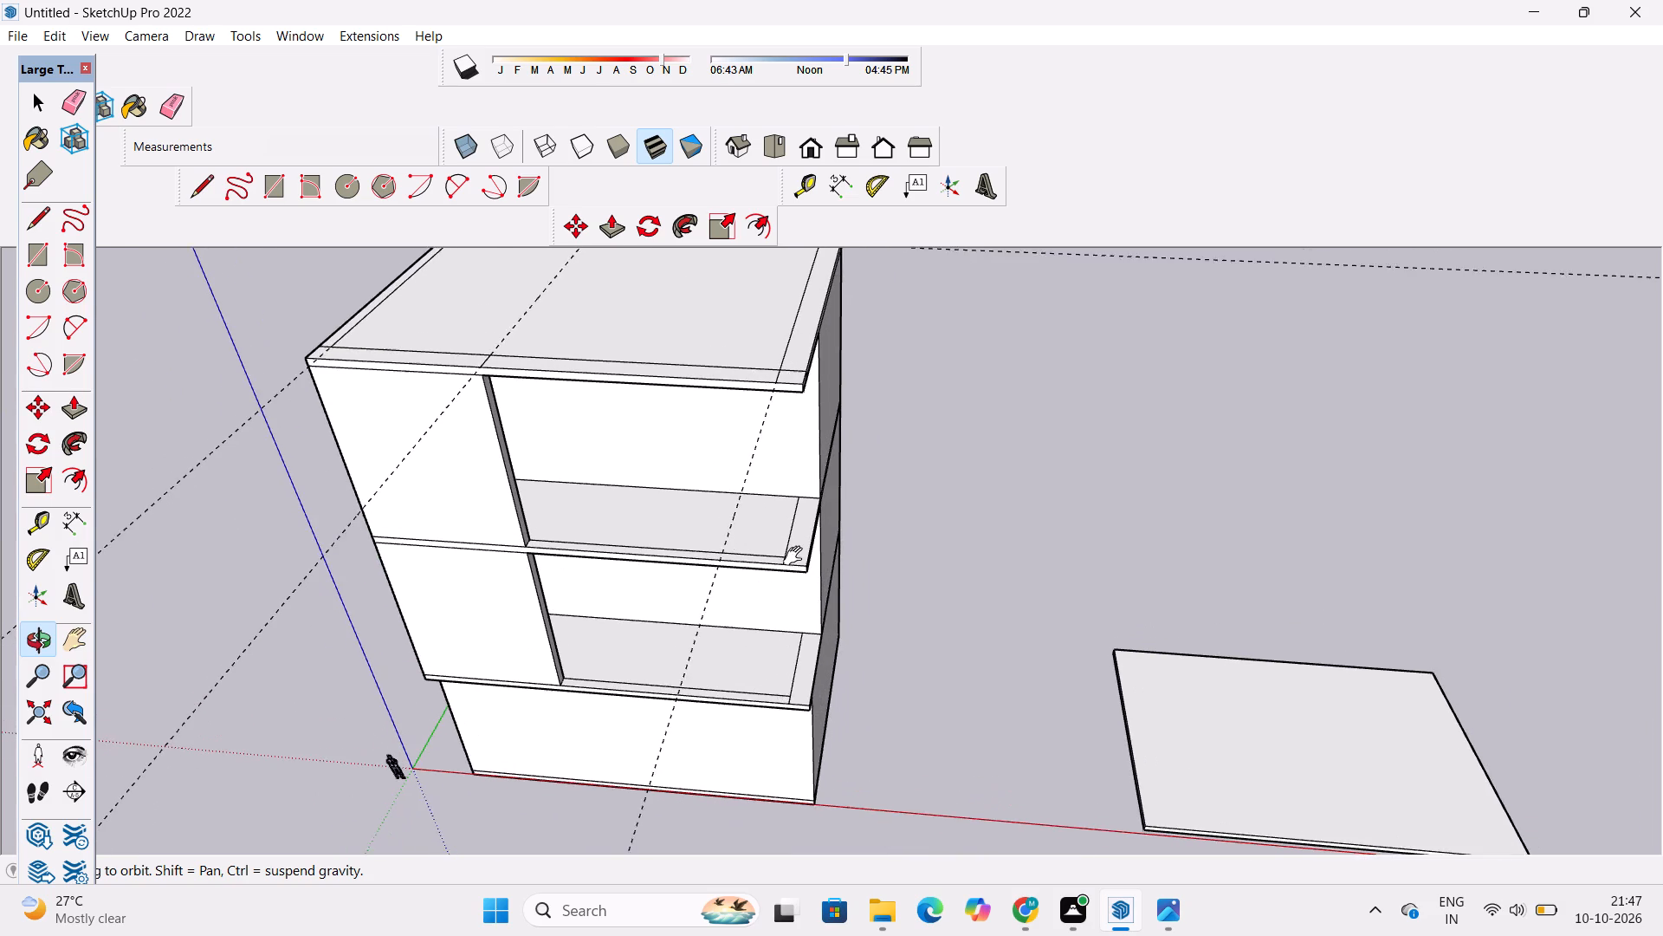
Push/Pull the side strip of the lowest overhanging slab opposite the origin up 25' to the middle slab's underside.
shift+drag(797, 556, 801, 547)
key(p)
scroll(802, 565, down, 3)
scroll(805, 630, up, 6)
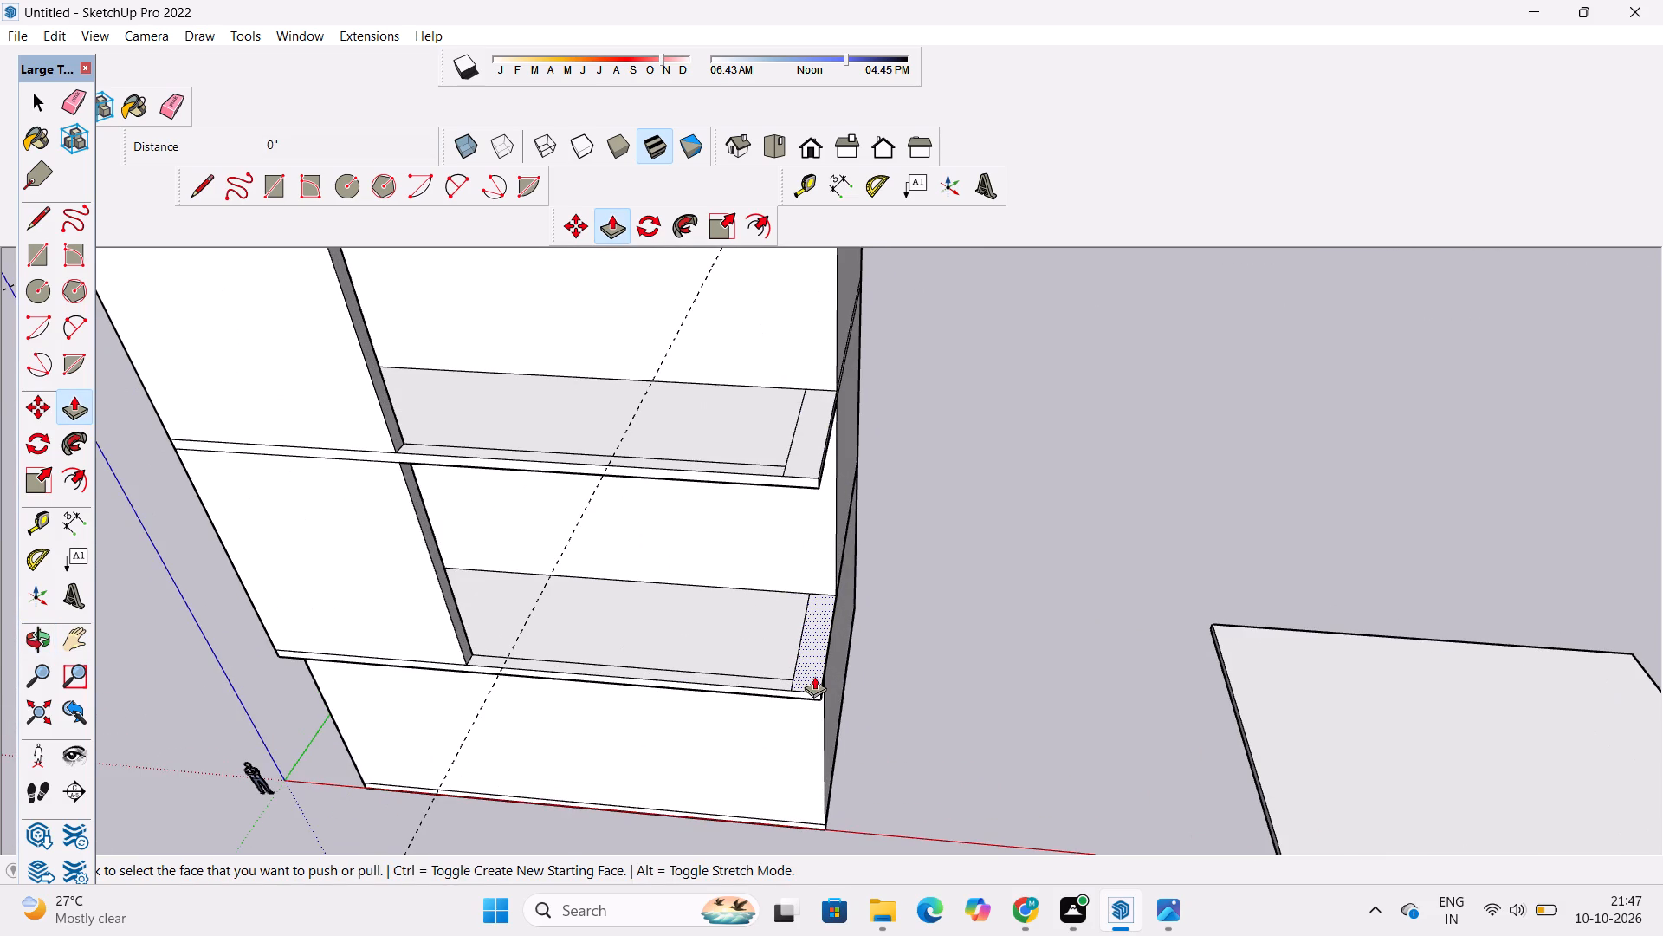
click(814, 676)
scroll(808, 636, down, 4)
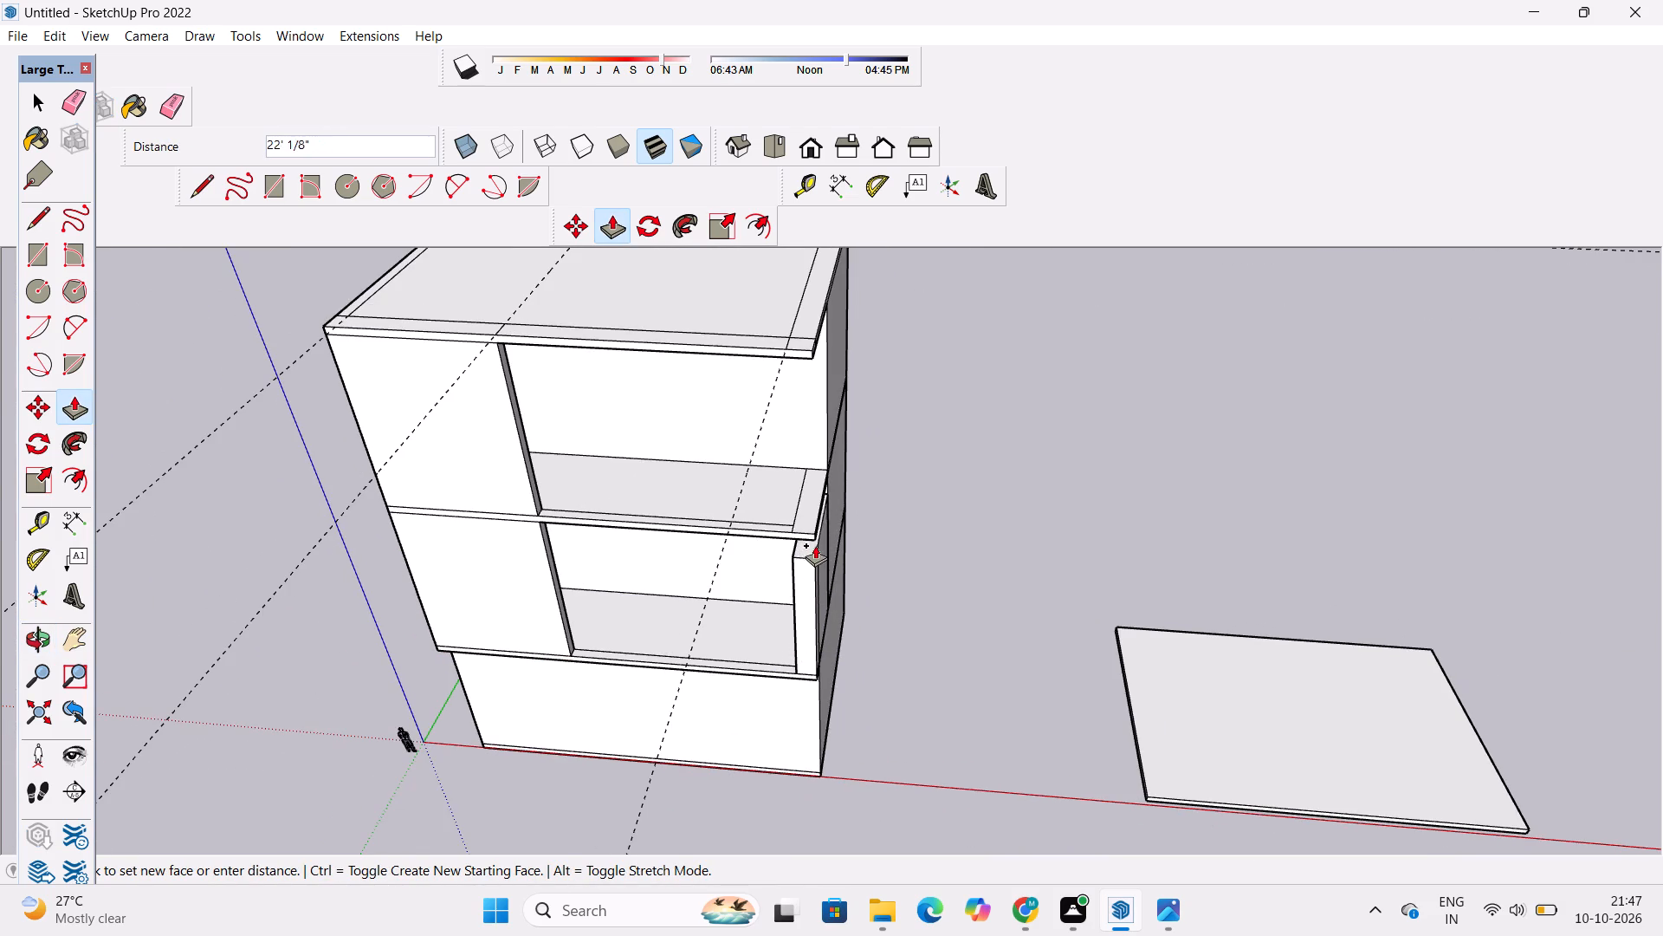
scroll(815, 536, up, 8)
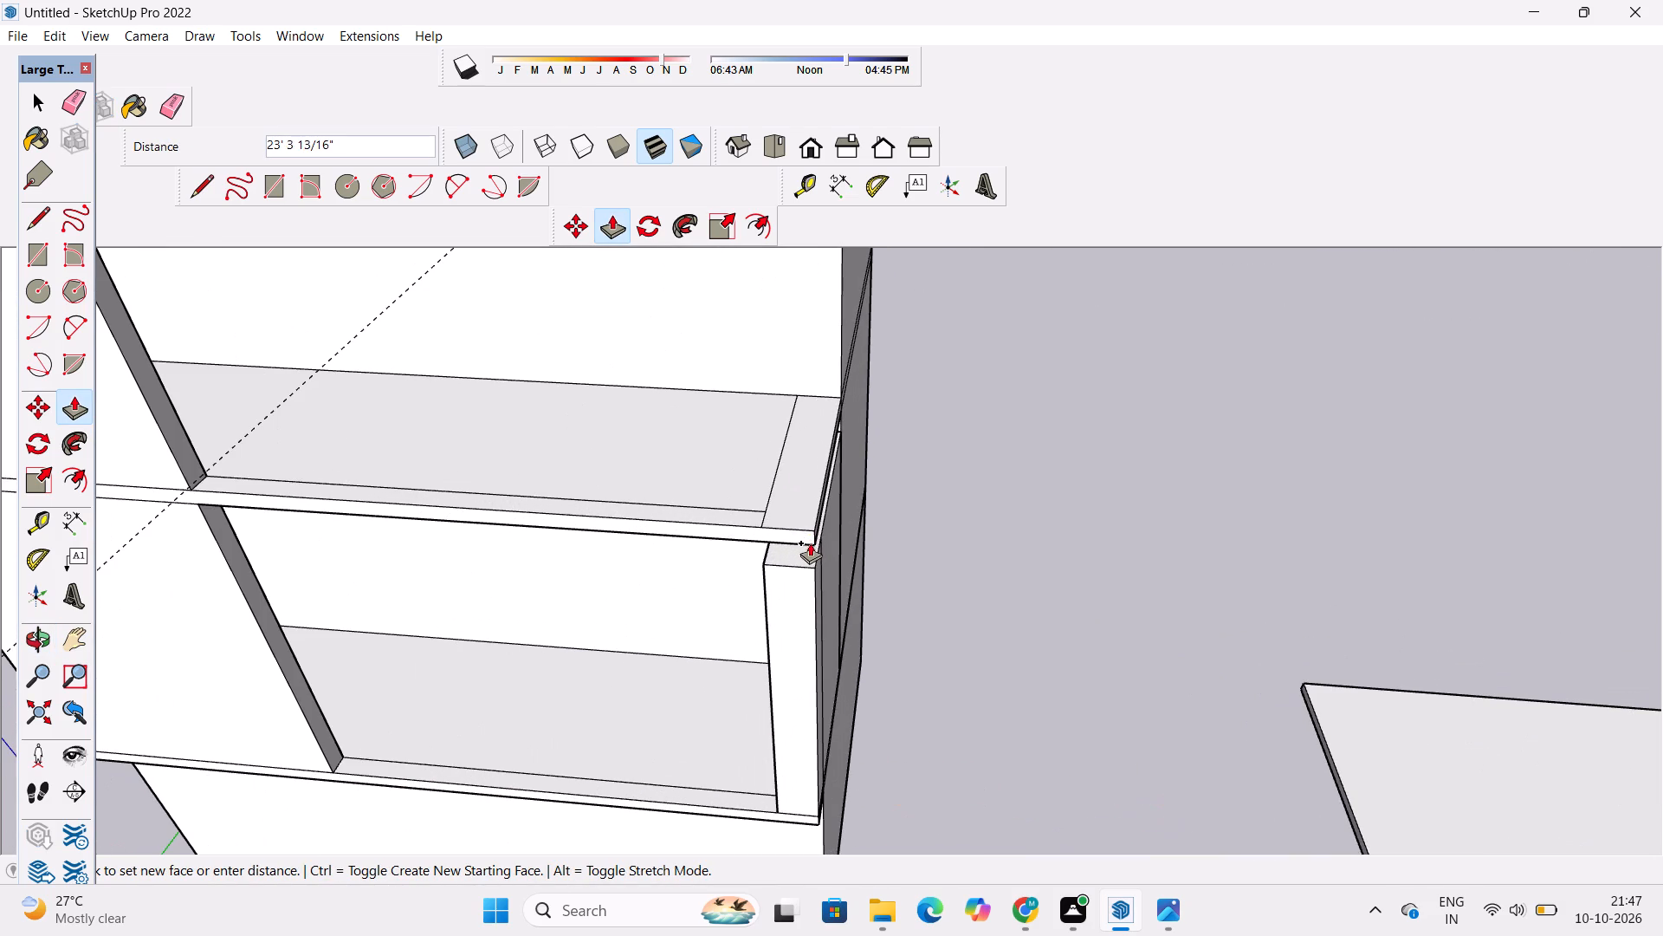
click(813, 543)
Push/Pull the matching side strip of the middle slab up 25' to the underside of the top slab.
scroll(809, 594, down, 5)
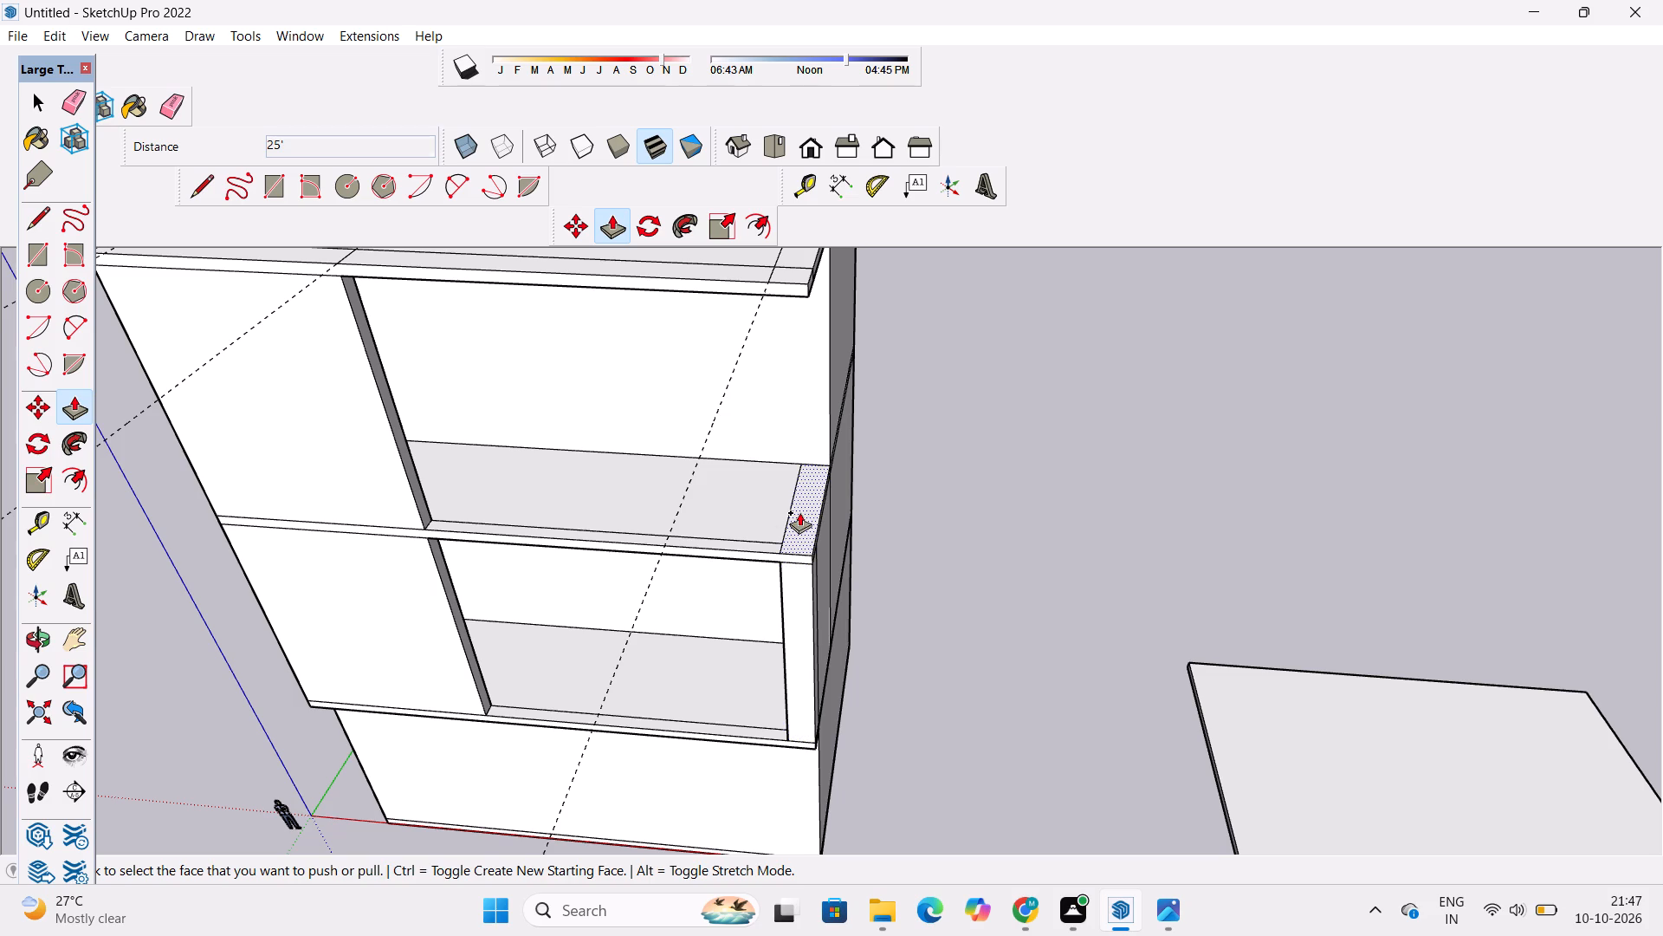
click(799, 512)
scroll(805, 494, down, 9)
scroll(809, 452, up, 7)
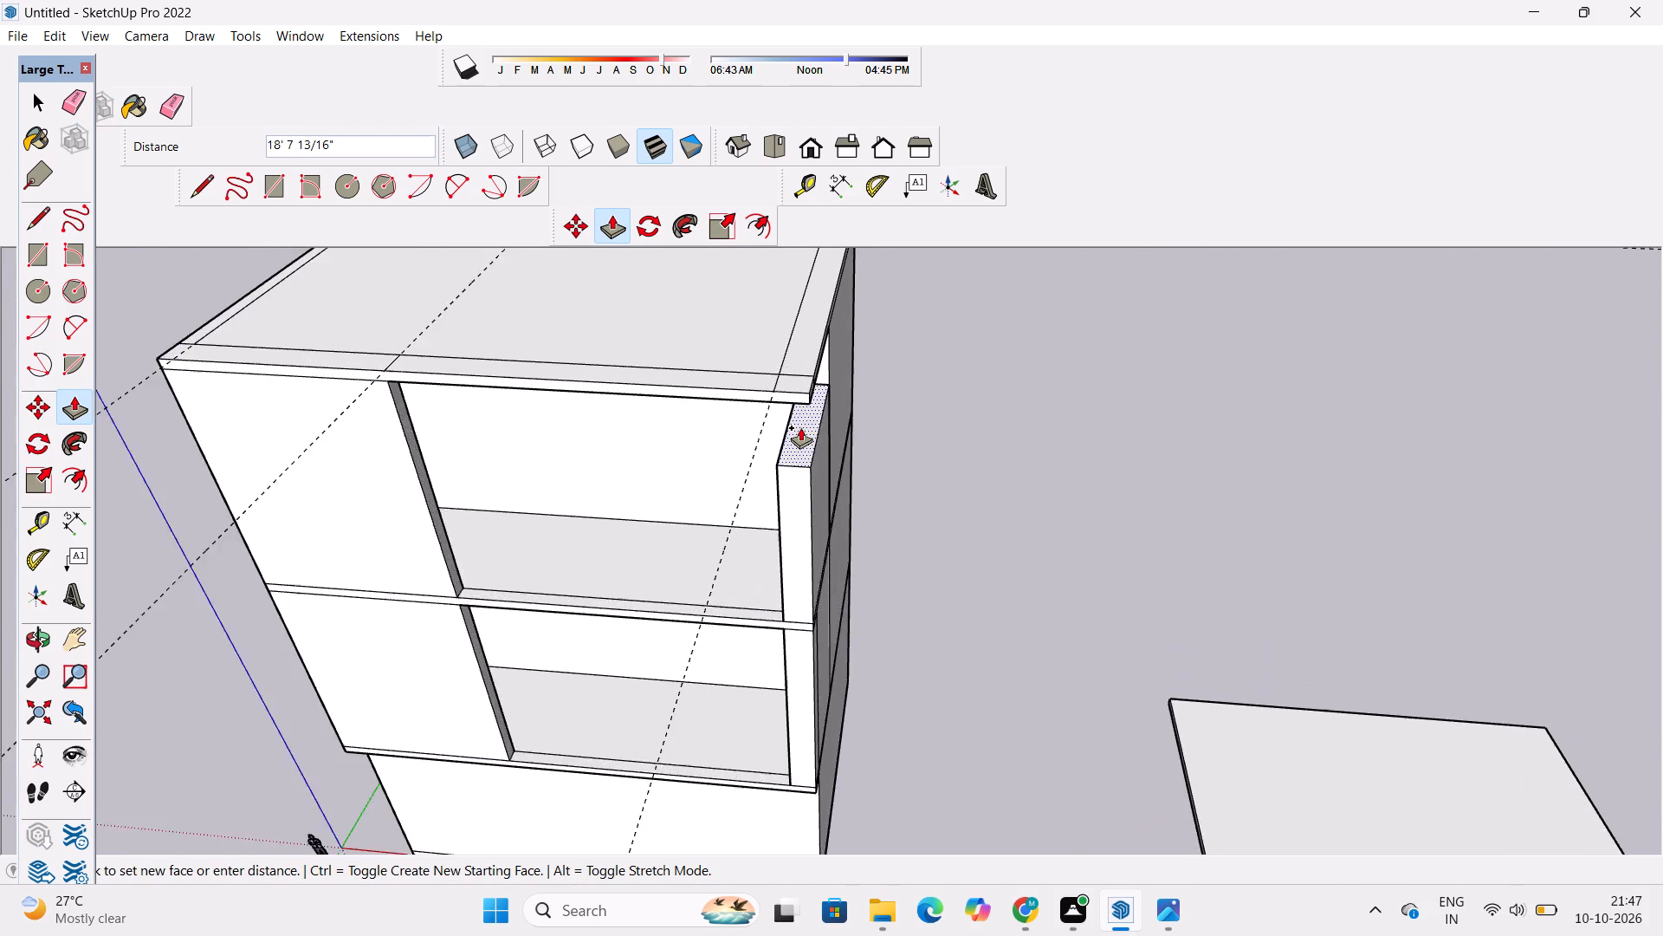
scroll(800, 427, up, 5)
click(809, 393)
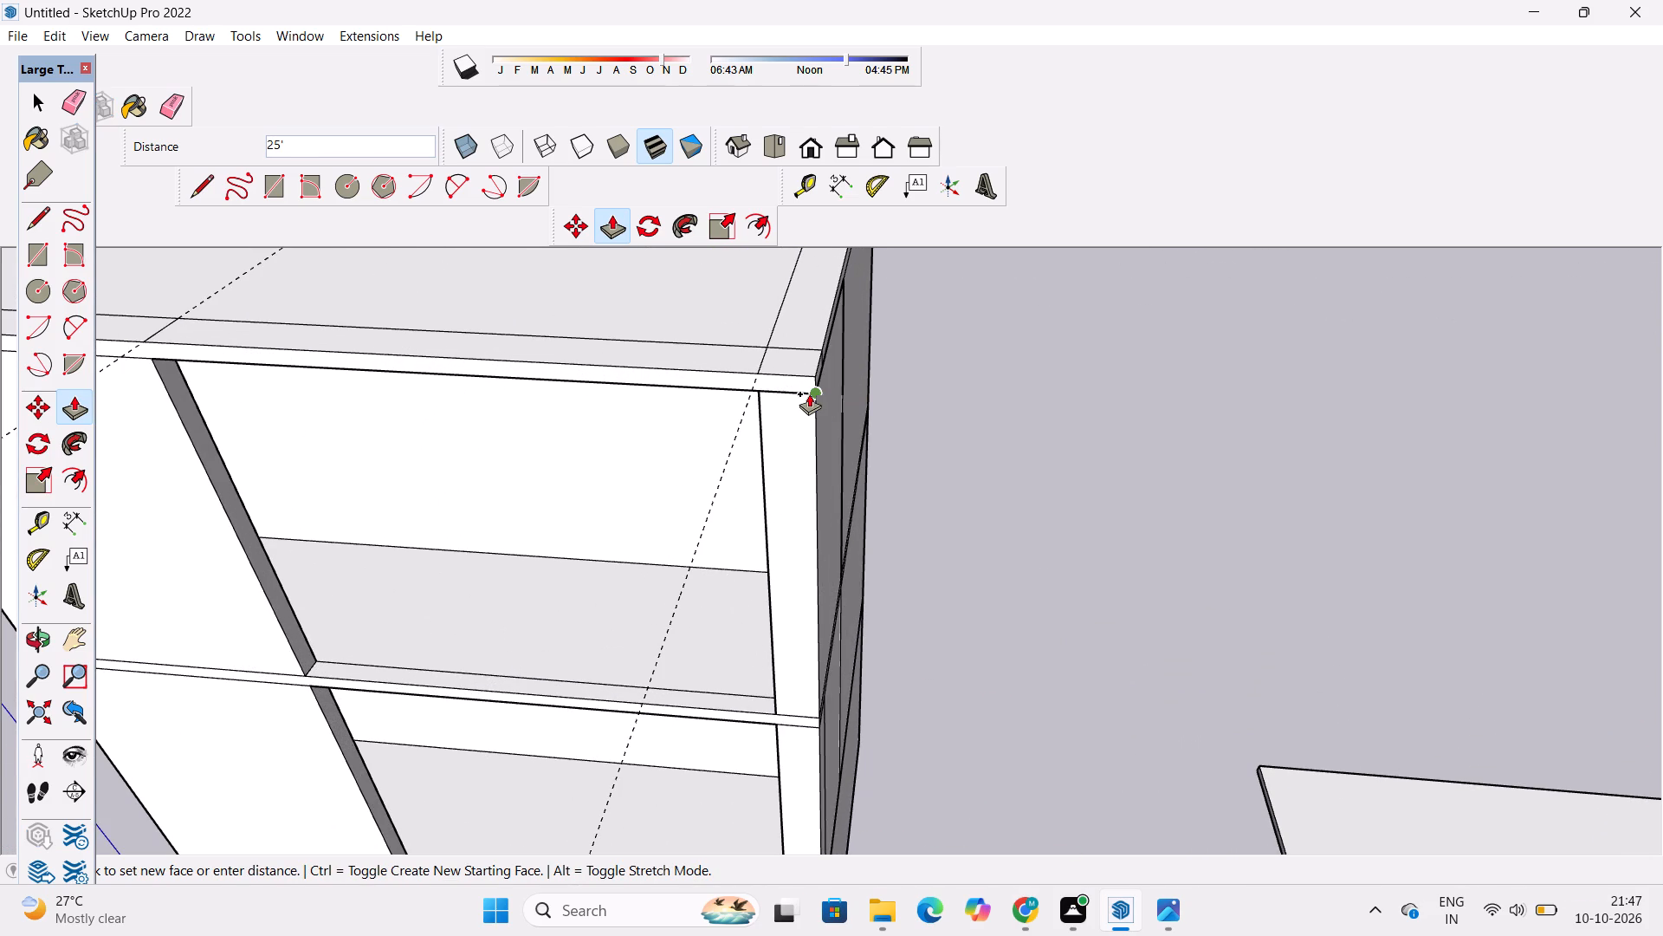
Erase all the dashed construction guides running past the house.
key(o)
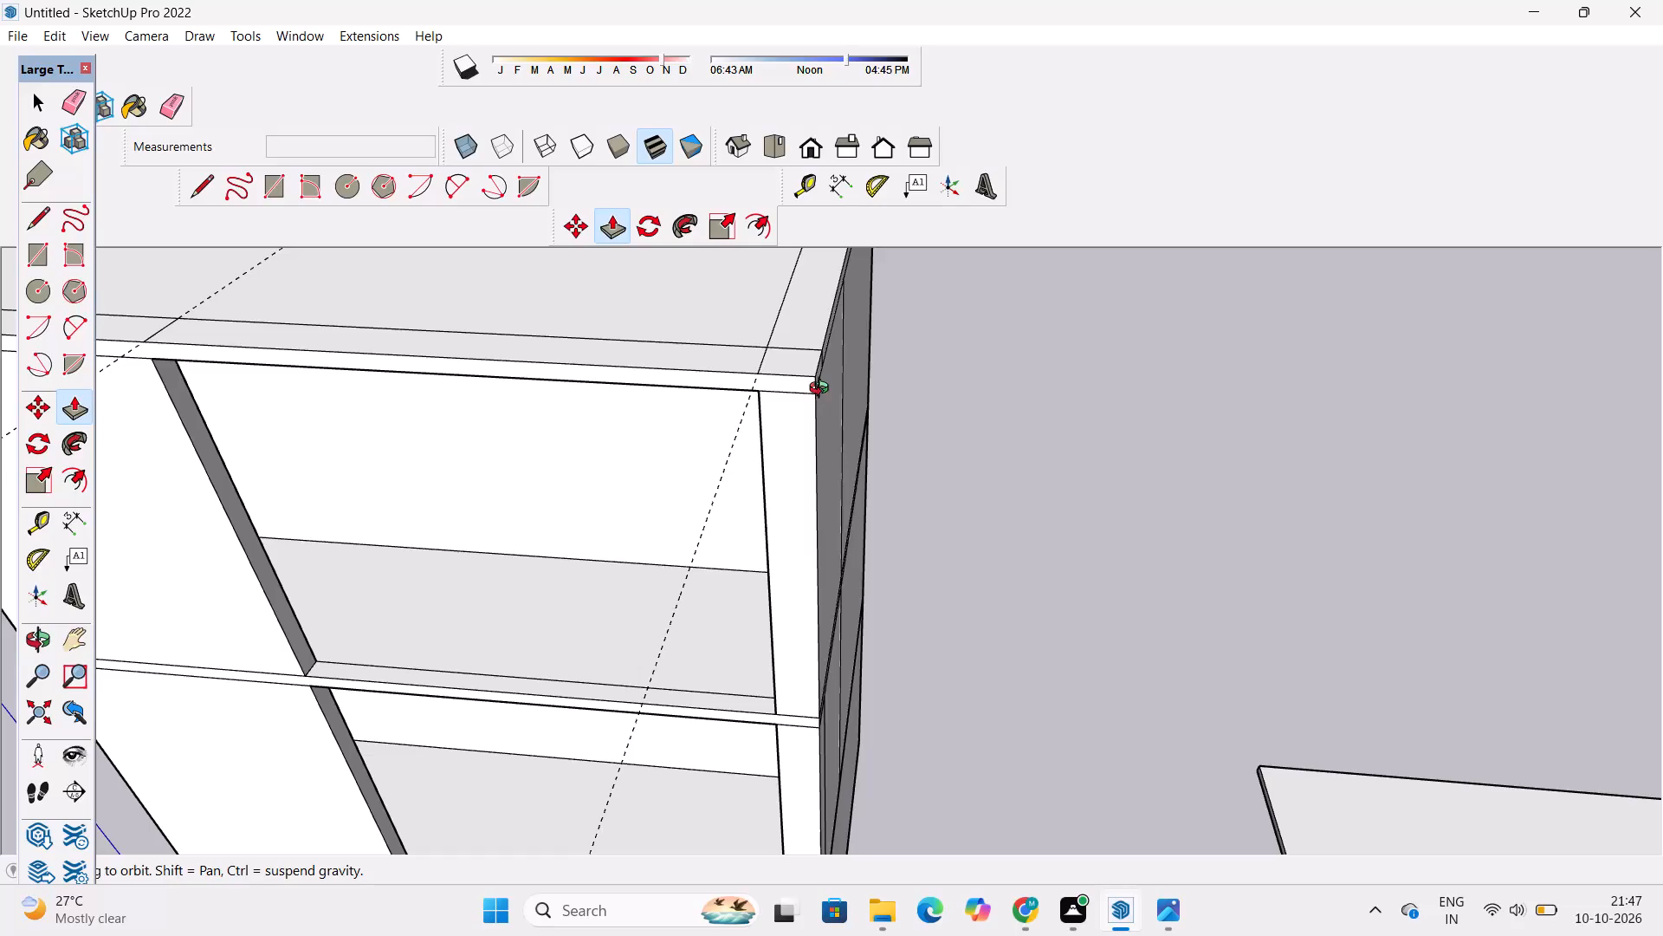
scroll(853, 415, down, 5)
shift+drag(864, 447, 883, 496)
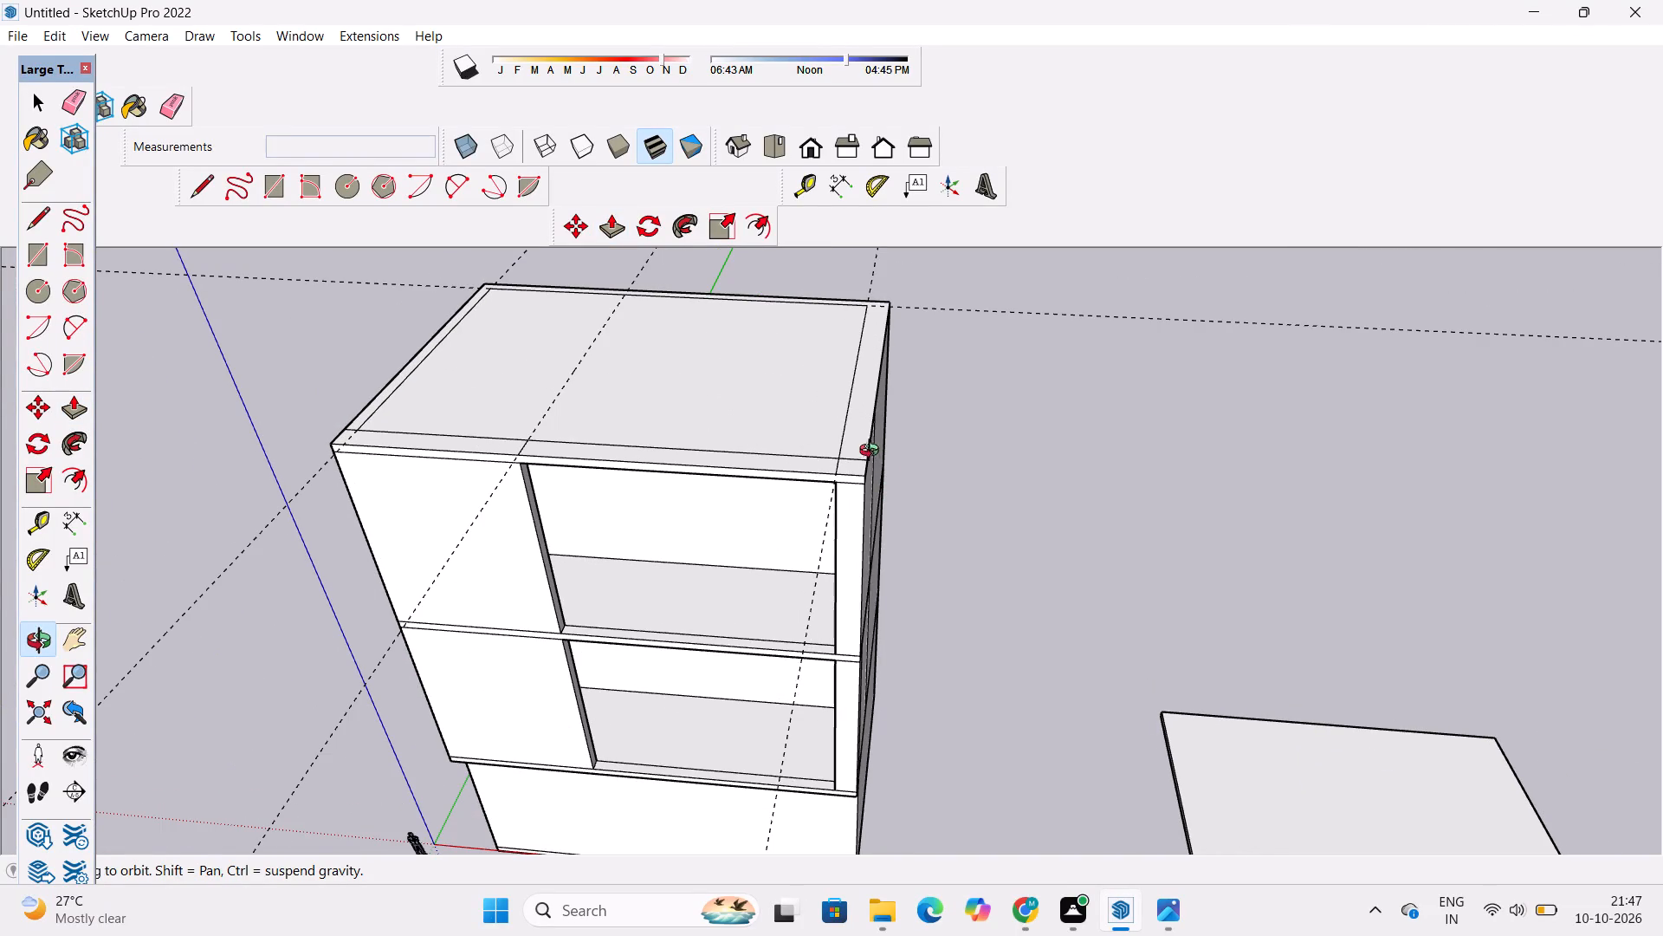
scroll(863, 446, down, 2)
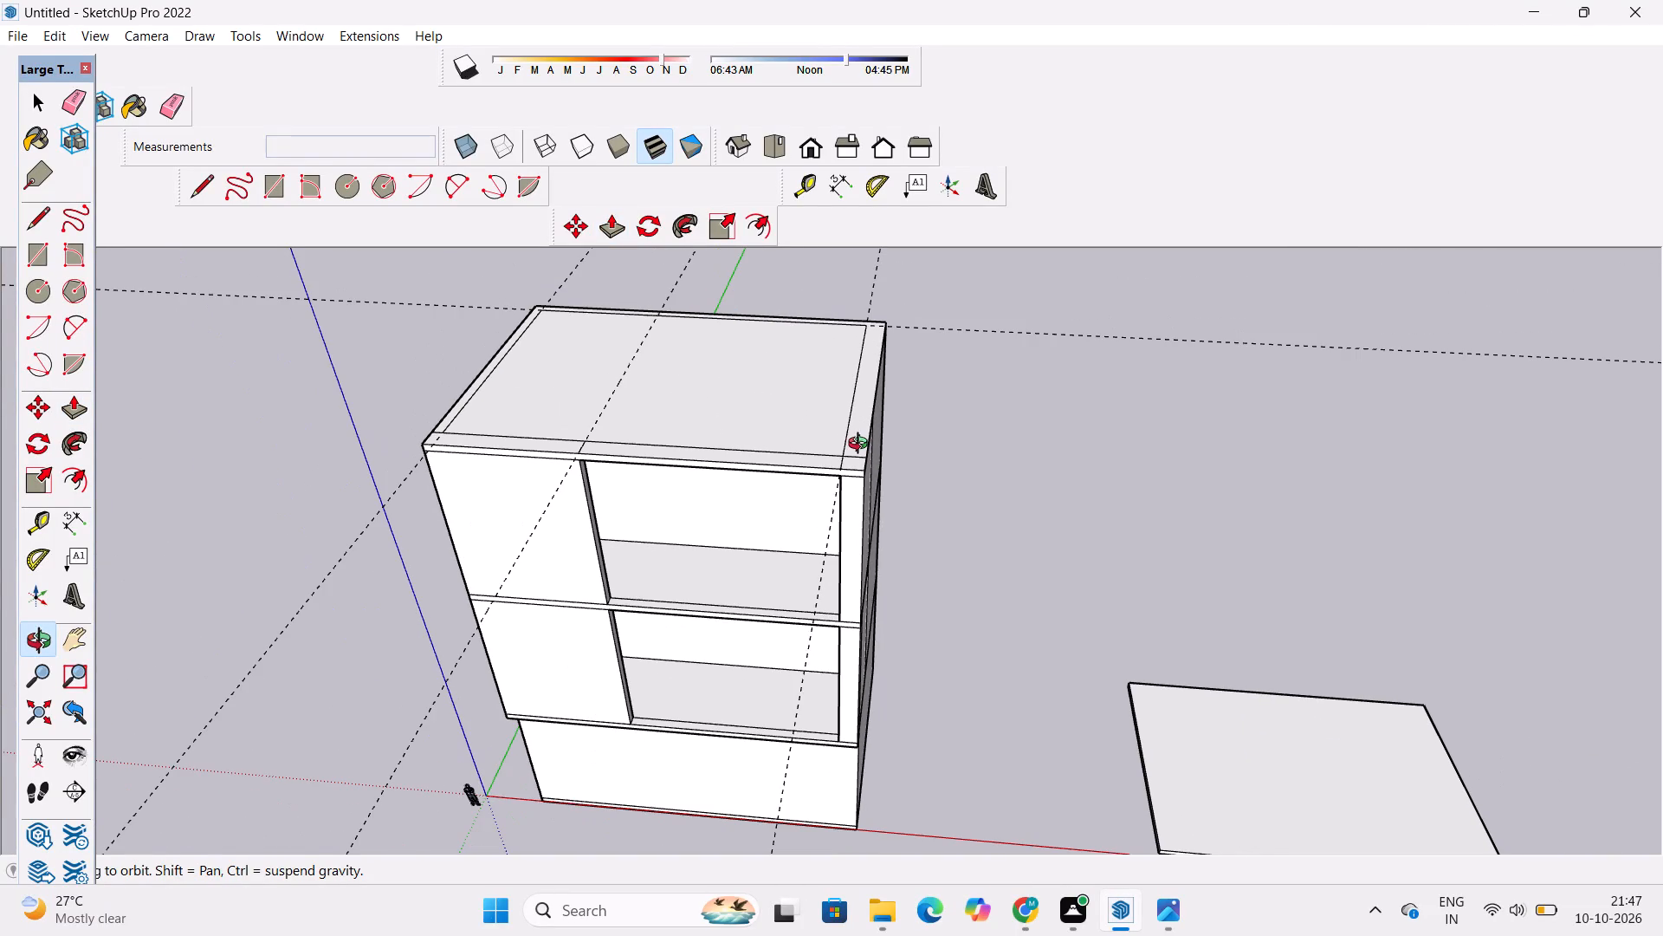
shift+drag(777, 458, 812, 520)
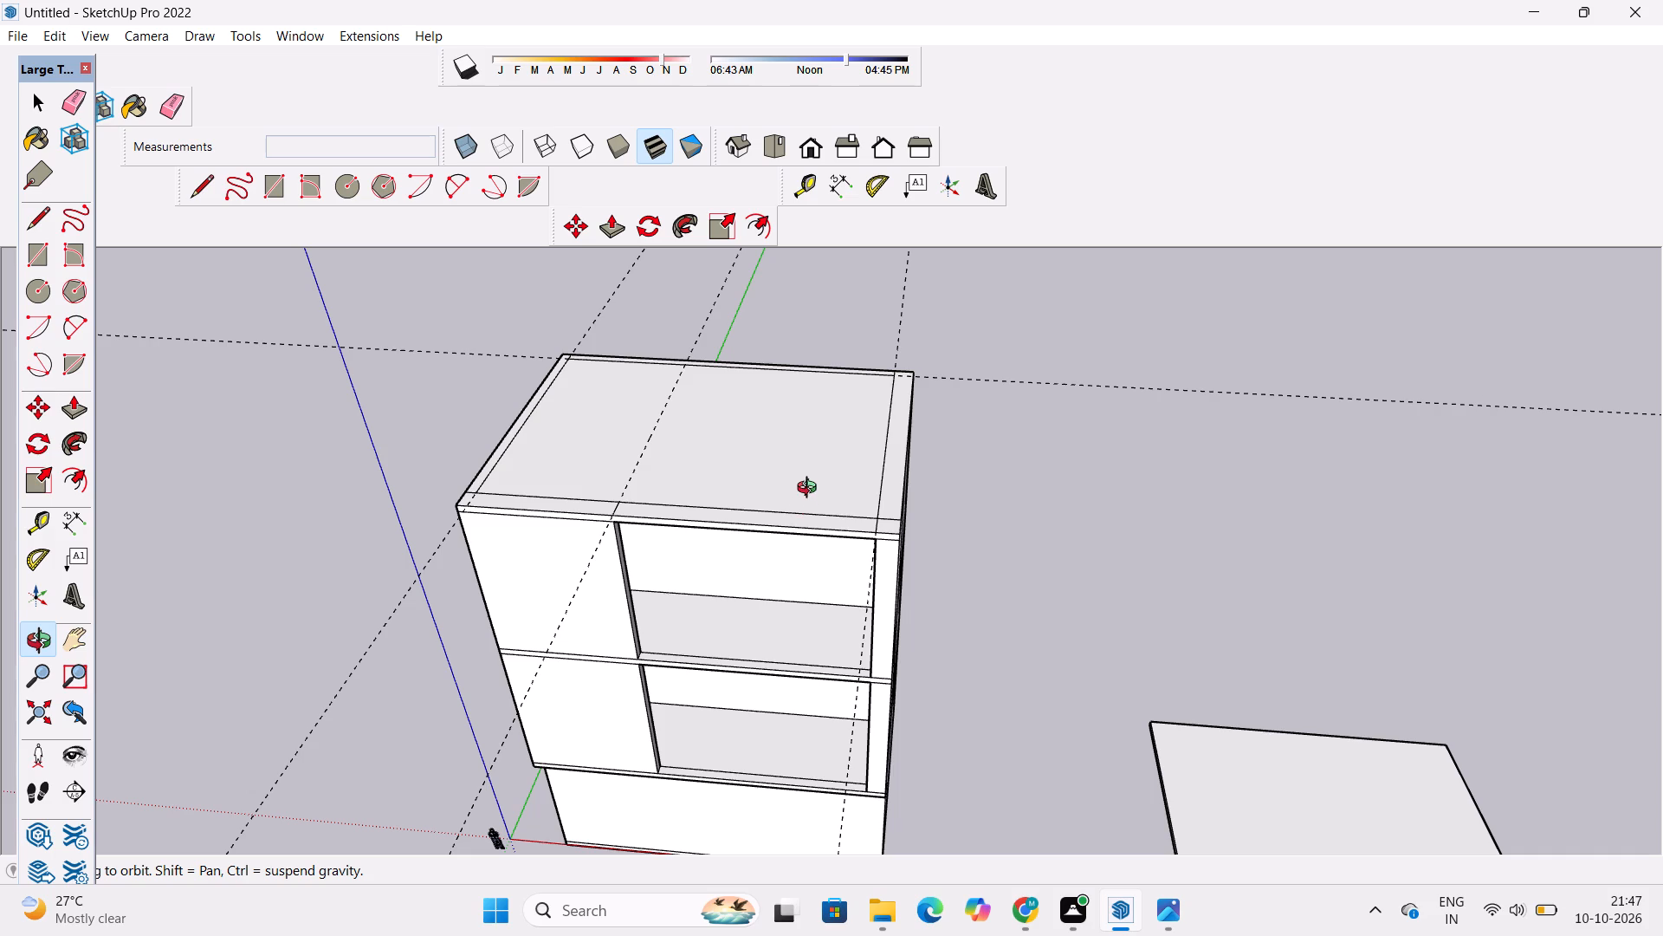
scroll(811, 486, down, 5)
shift+drag(814, 485, 844, 585)
drag(779, 618, 868, 589)
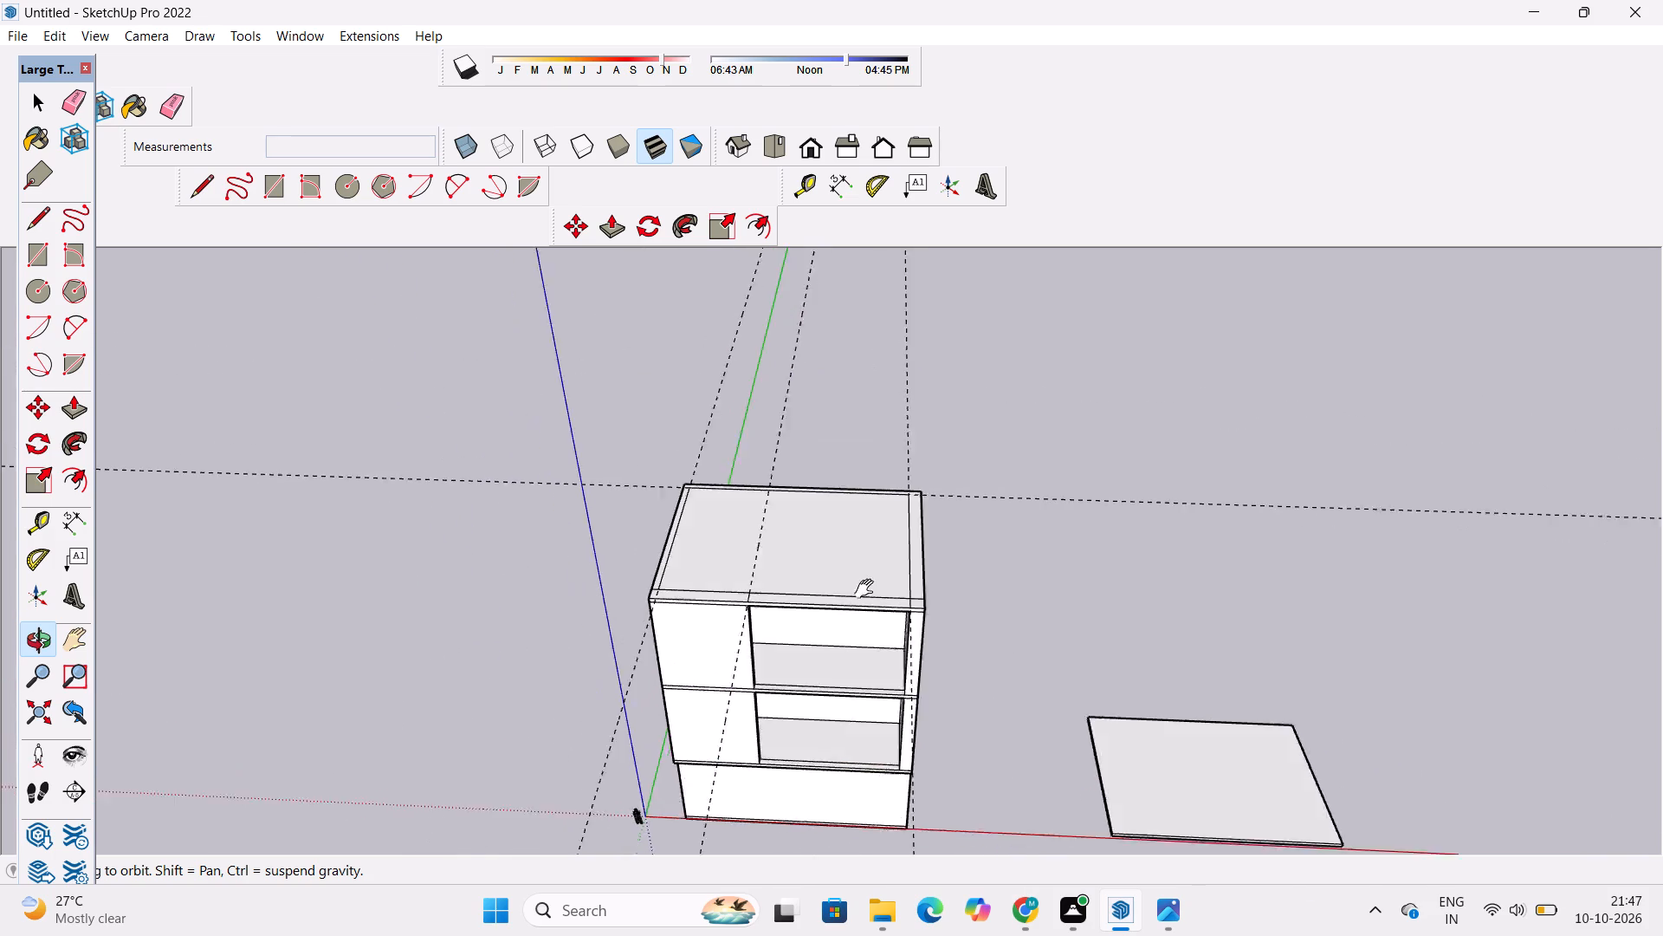
drag(868, 589, 871, 585)
shift+drag(814, 601, 853, 497)
drag(842, 504, 1129, 504)
drag(1060, 520, 1052, 592)
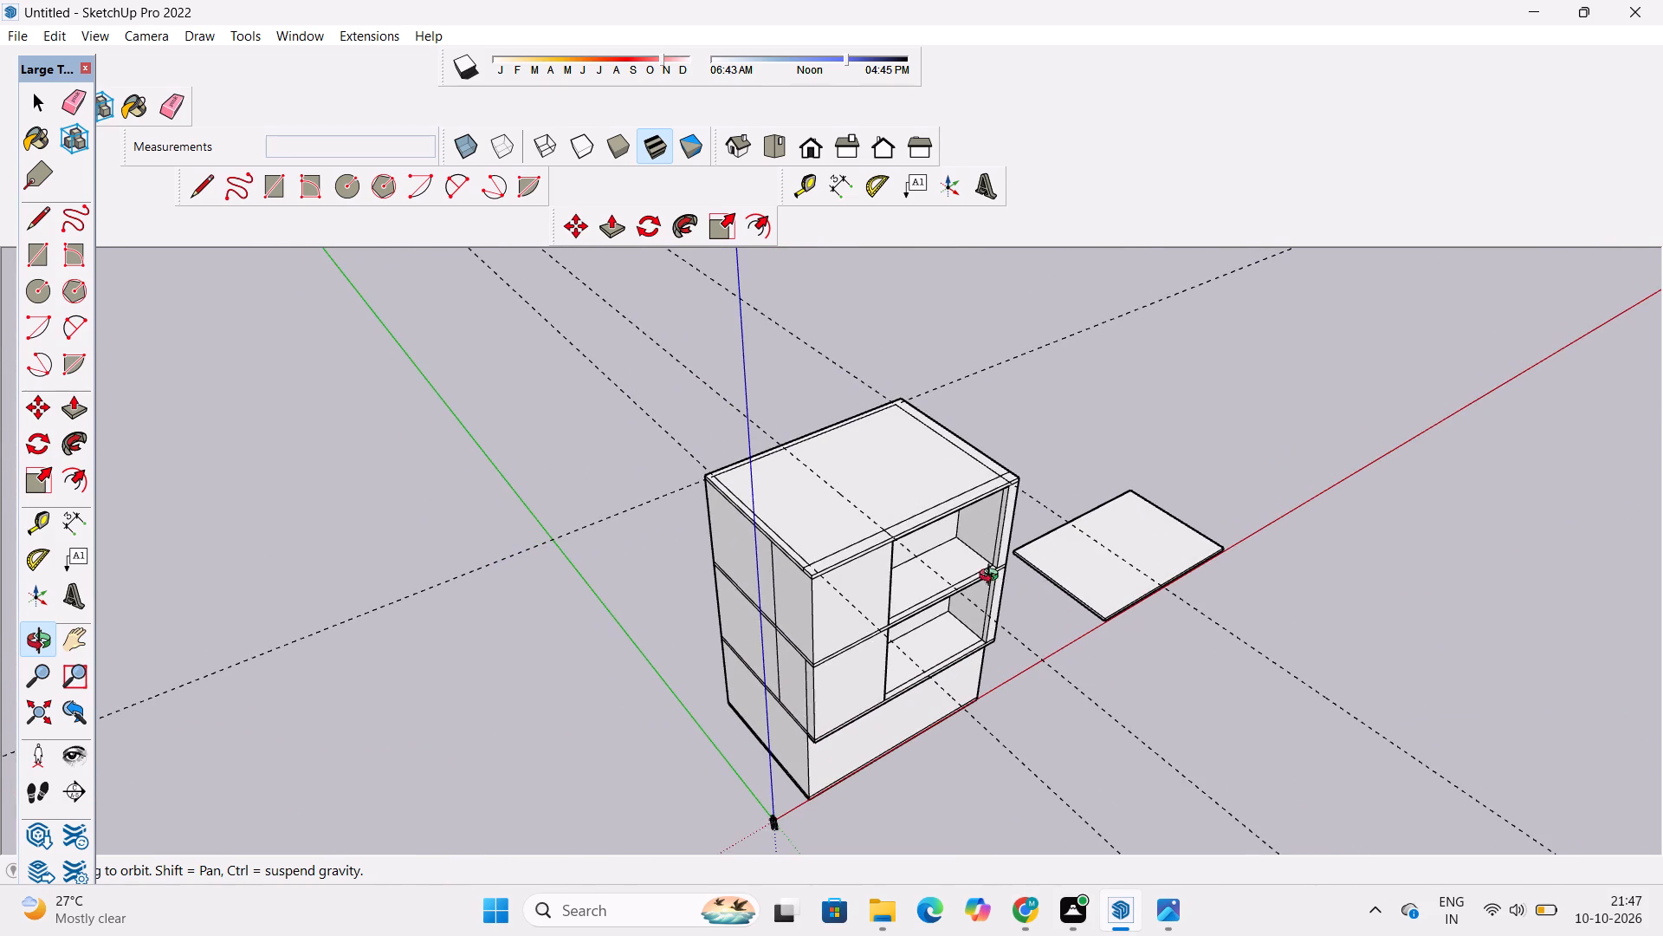
key(e)
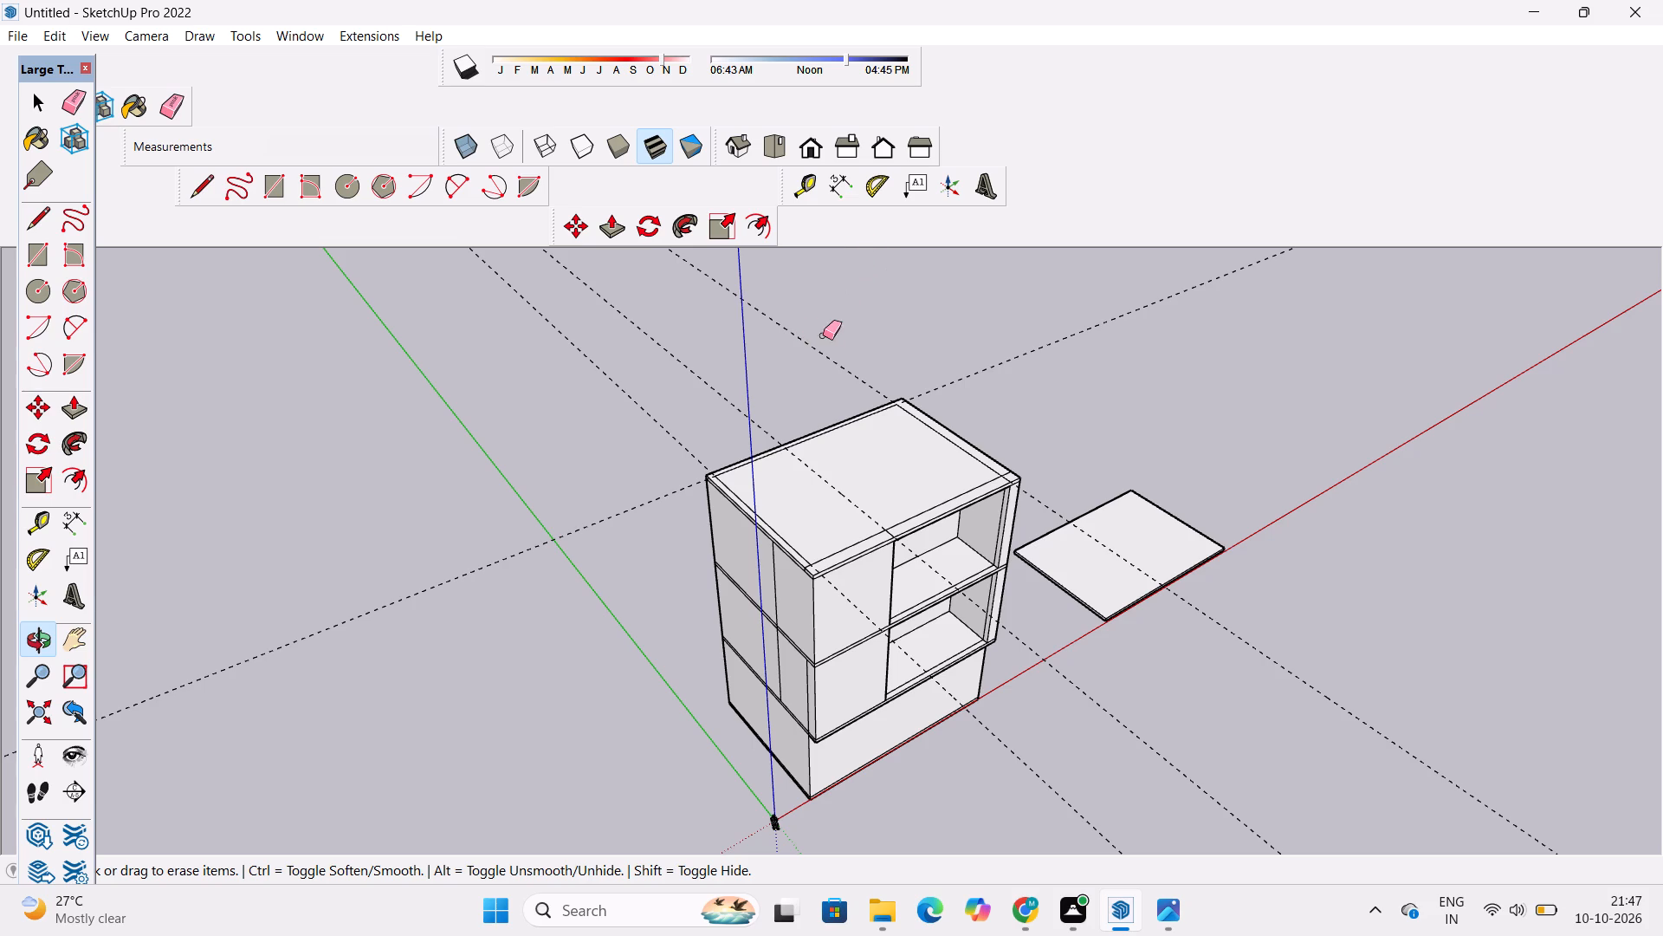
drag(825, 335, 818, 374)
drag(726, 341, 718, 402)
drag(715, 405, 703, 454)
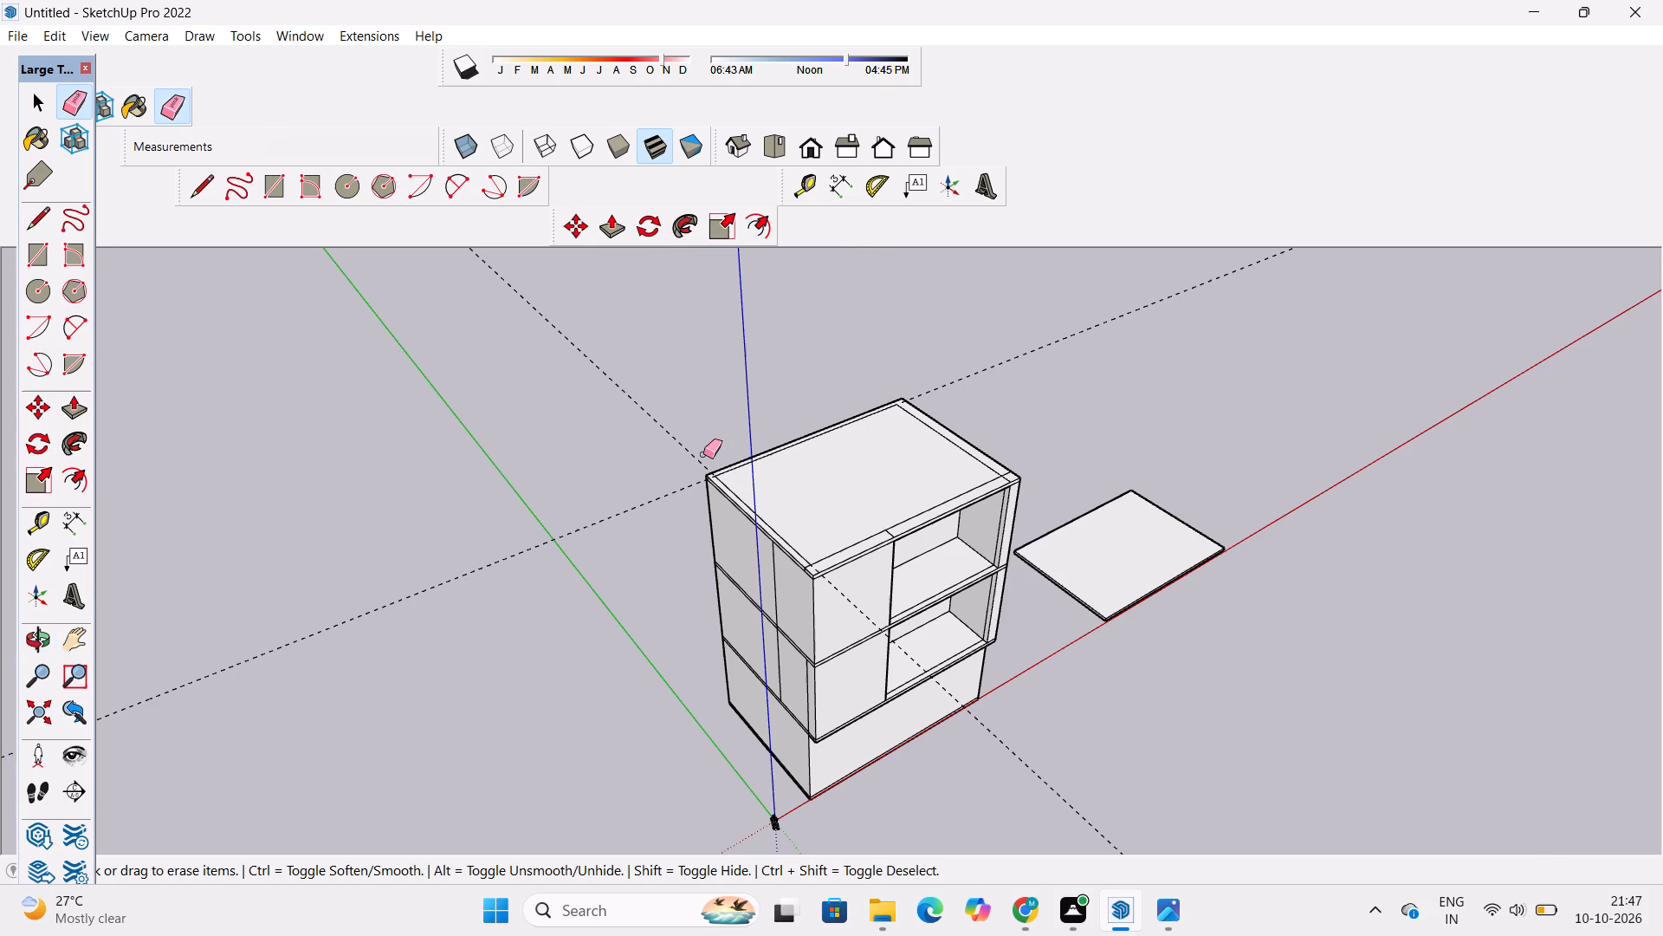
drag(703, 454, 689, 462)
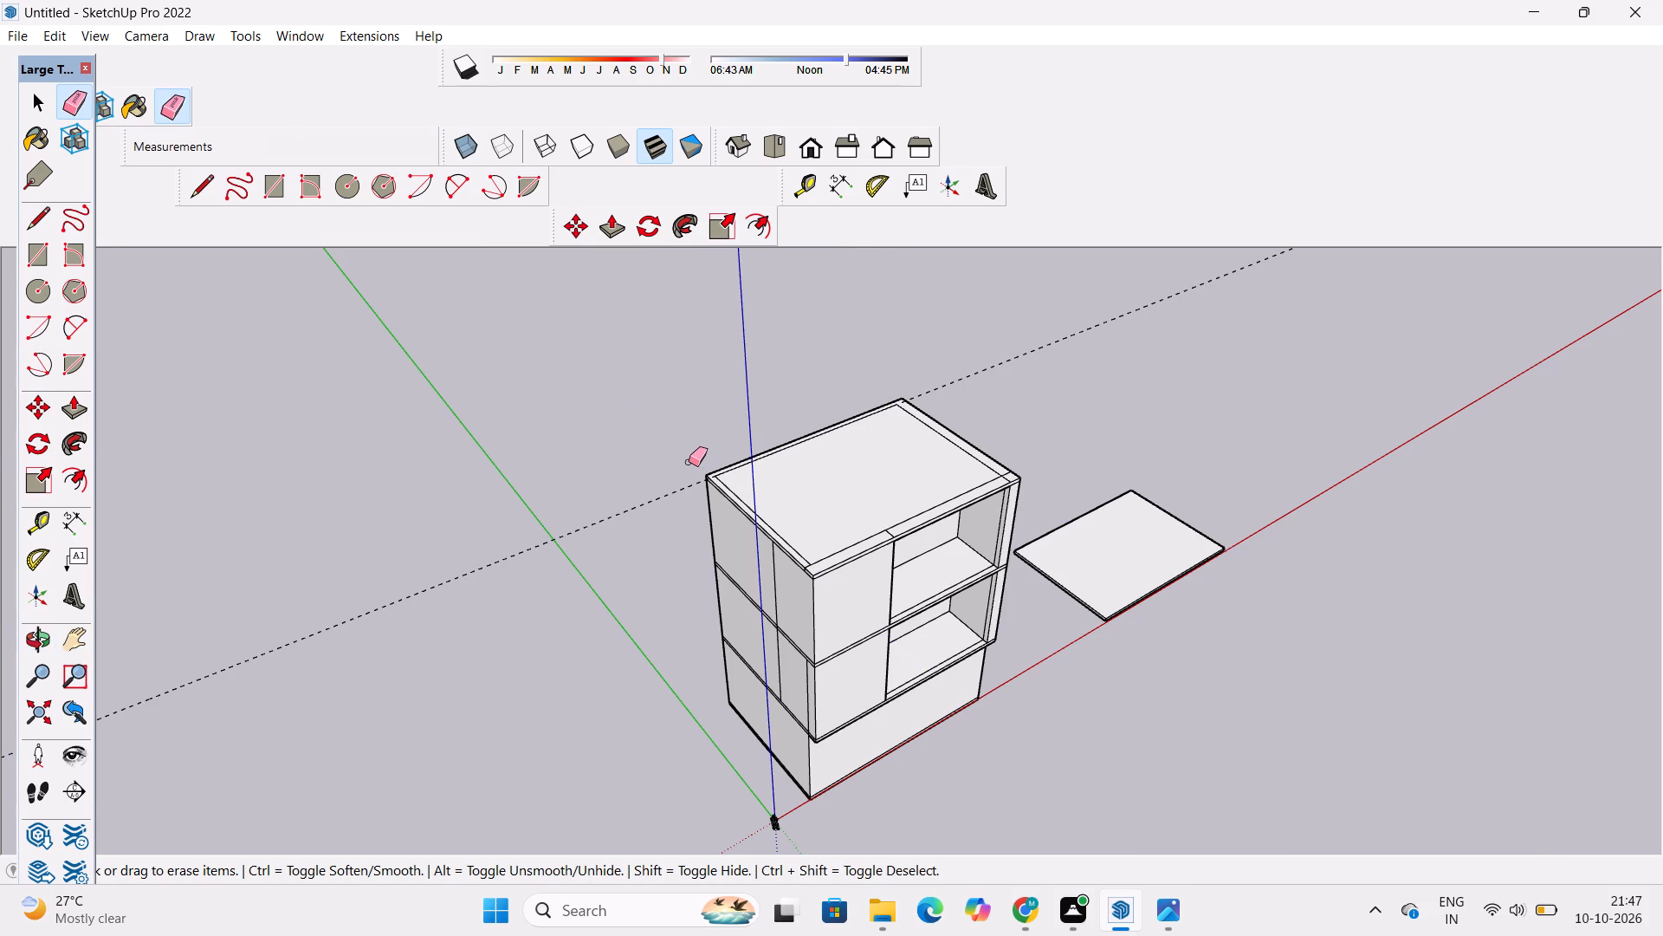
drag(539, 517, 552, 558)
Examine the front façade, its two recessed openings and the roof slab from several angles.
key(o)
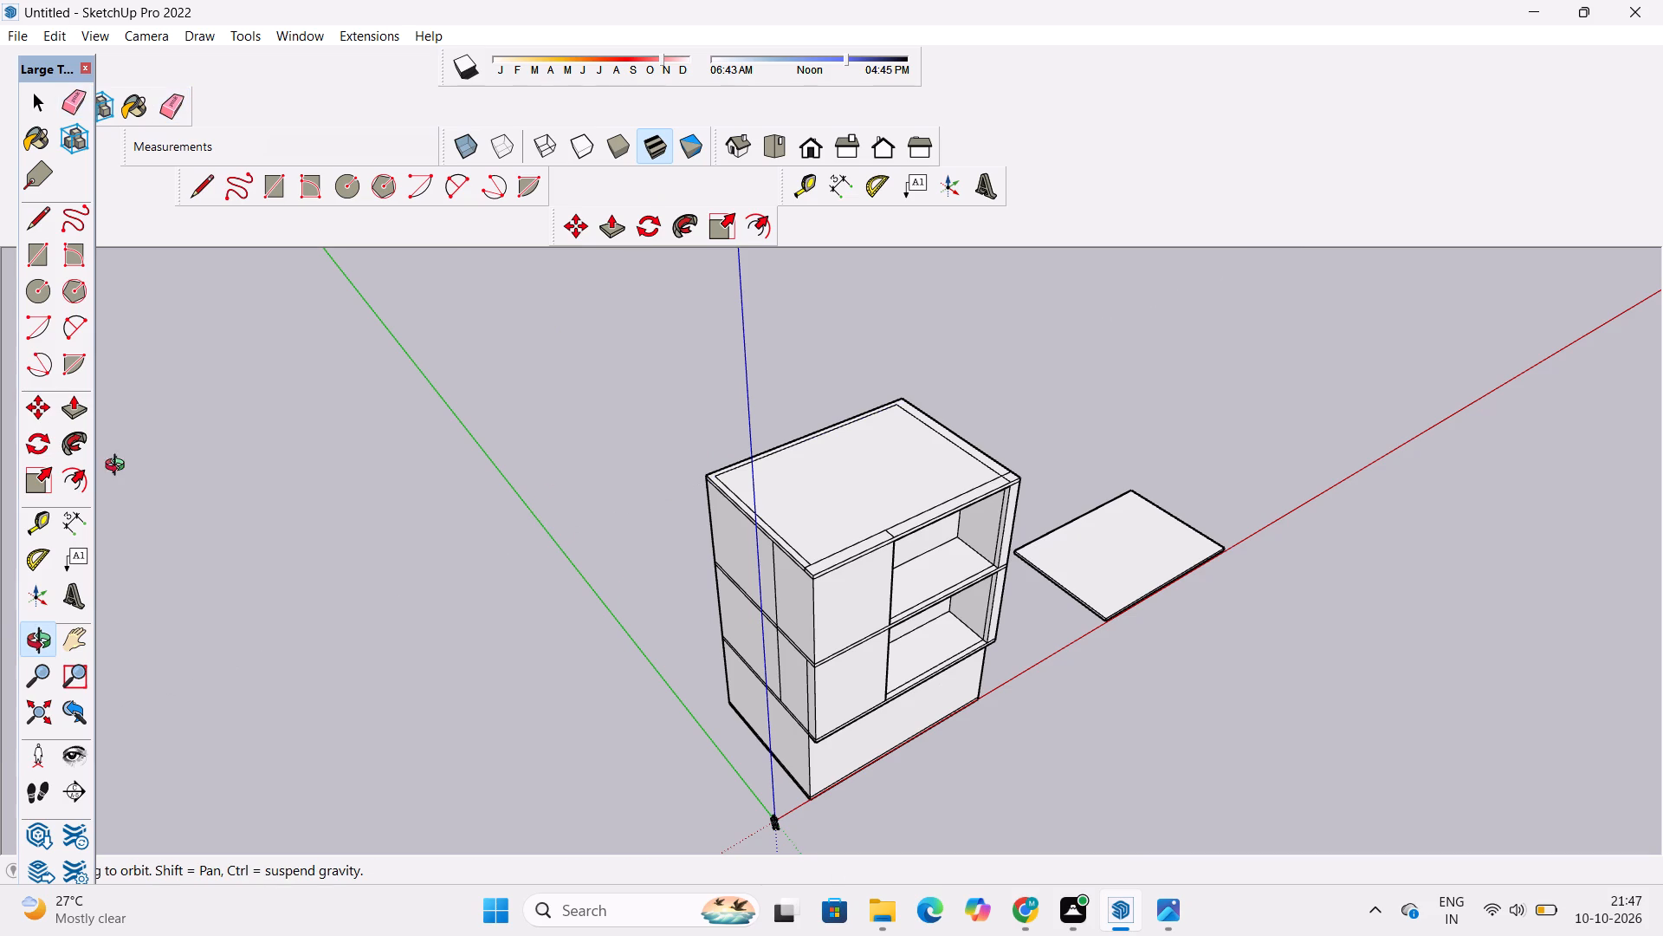
scroll(871, 606, up, 1)
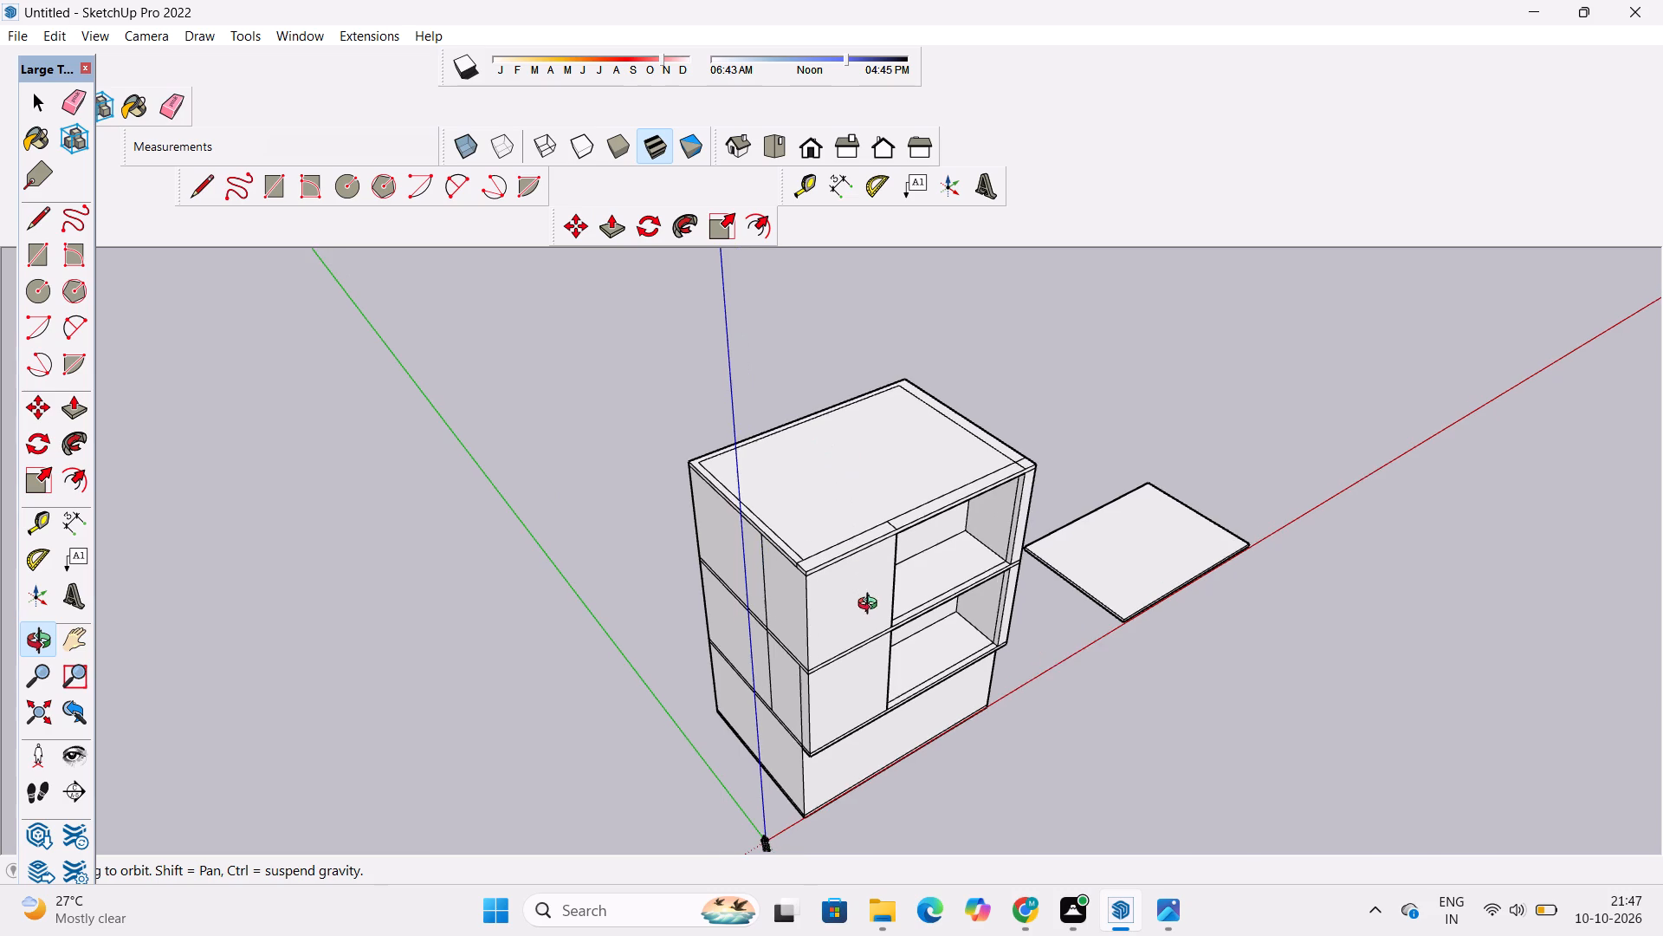
shift+drag(956, 585, 751, 598)
drag(755, 643, 657, 577)
scroll(656, 570, up, 3)
shift+drag(713, 637, 713, 556)
drag(718, 570, 762, 627)
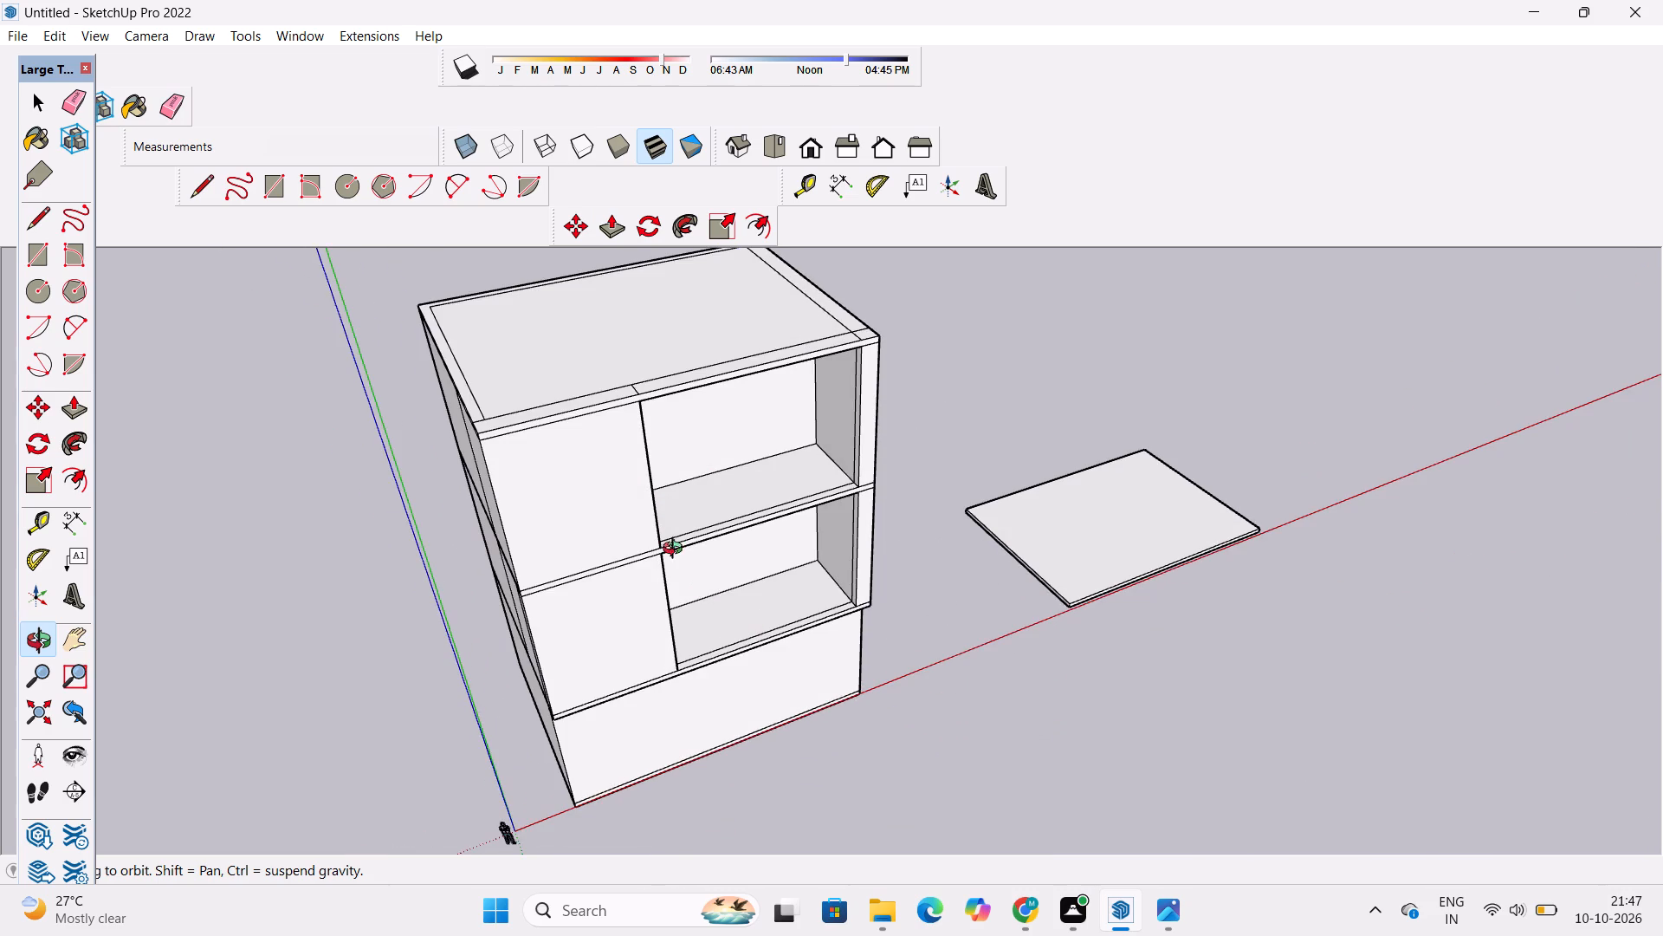
scroll(634, 494, down, 3)
shift+drag(639, 540, 642, 558)
shift+drag(643, 546, 643, 578)
drag(657, 608, 657, 574)
scroll(657, 574, up, 1)
shift+drag(657, 566, 666, 617)
click(666, 617)
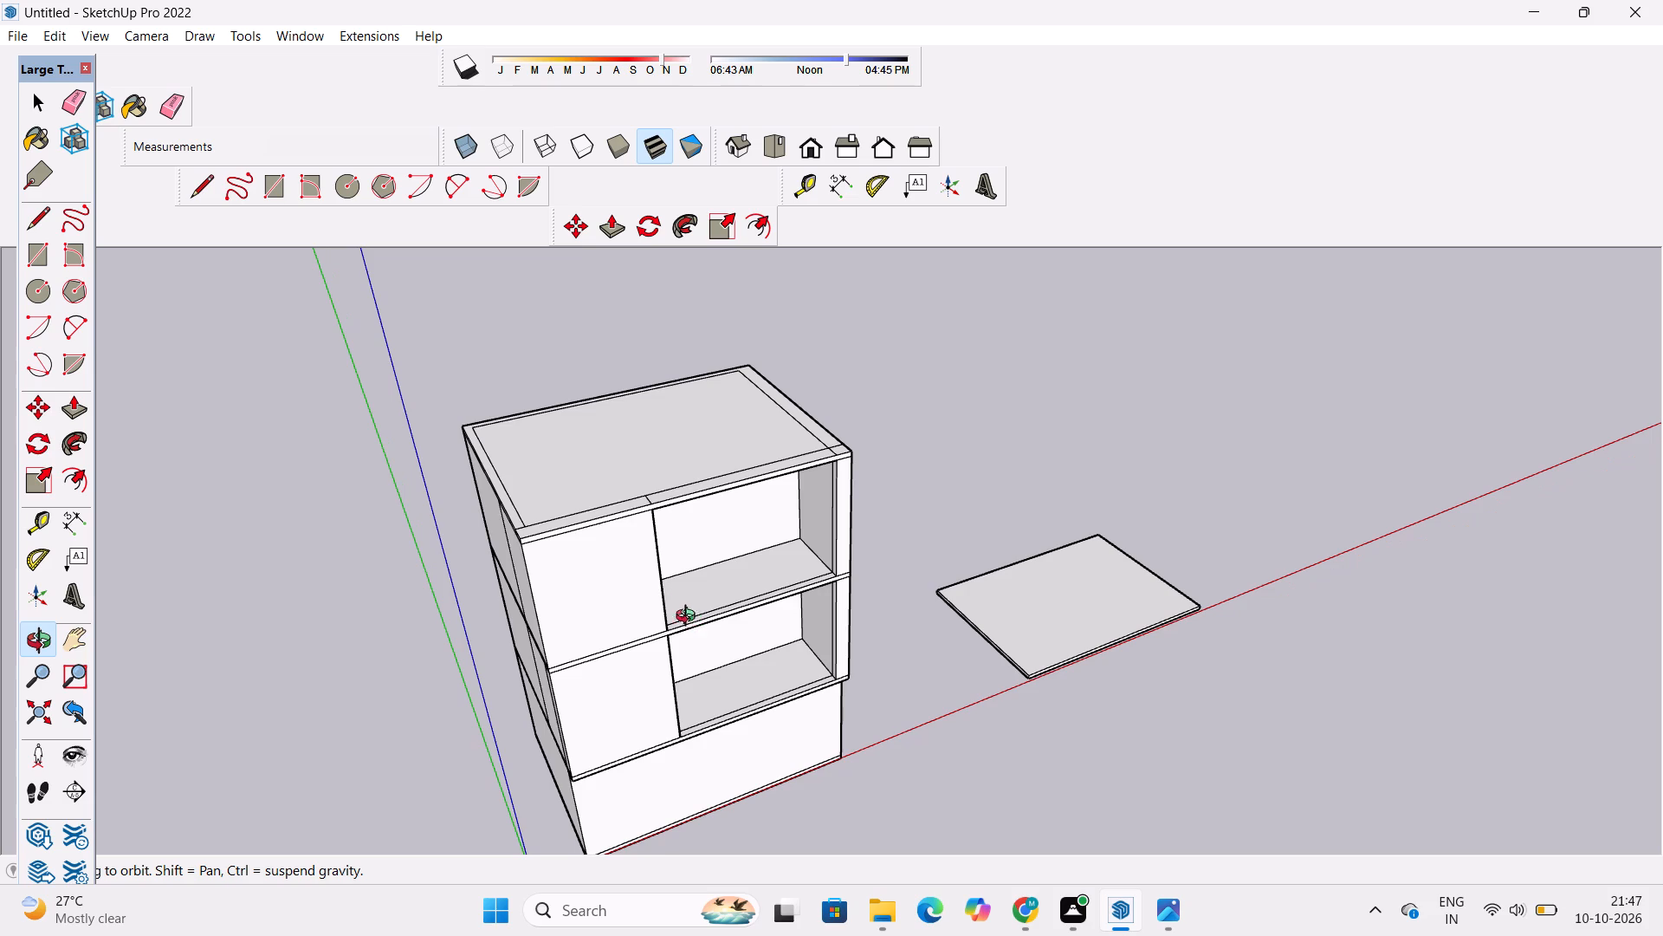
scroll(681, 613, down, 2)
shift+drag(681, 608, 699, 673)
drag(699, 673, 676, 580)
scroll(675, 571, up, 3)
shift+drag(672, 580, 672, 530)
shift+drag(672, 530, 681, 711)
scroll(671, 688, up, 2)
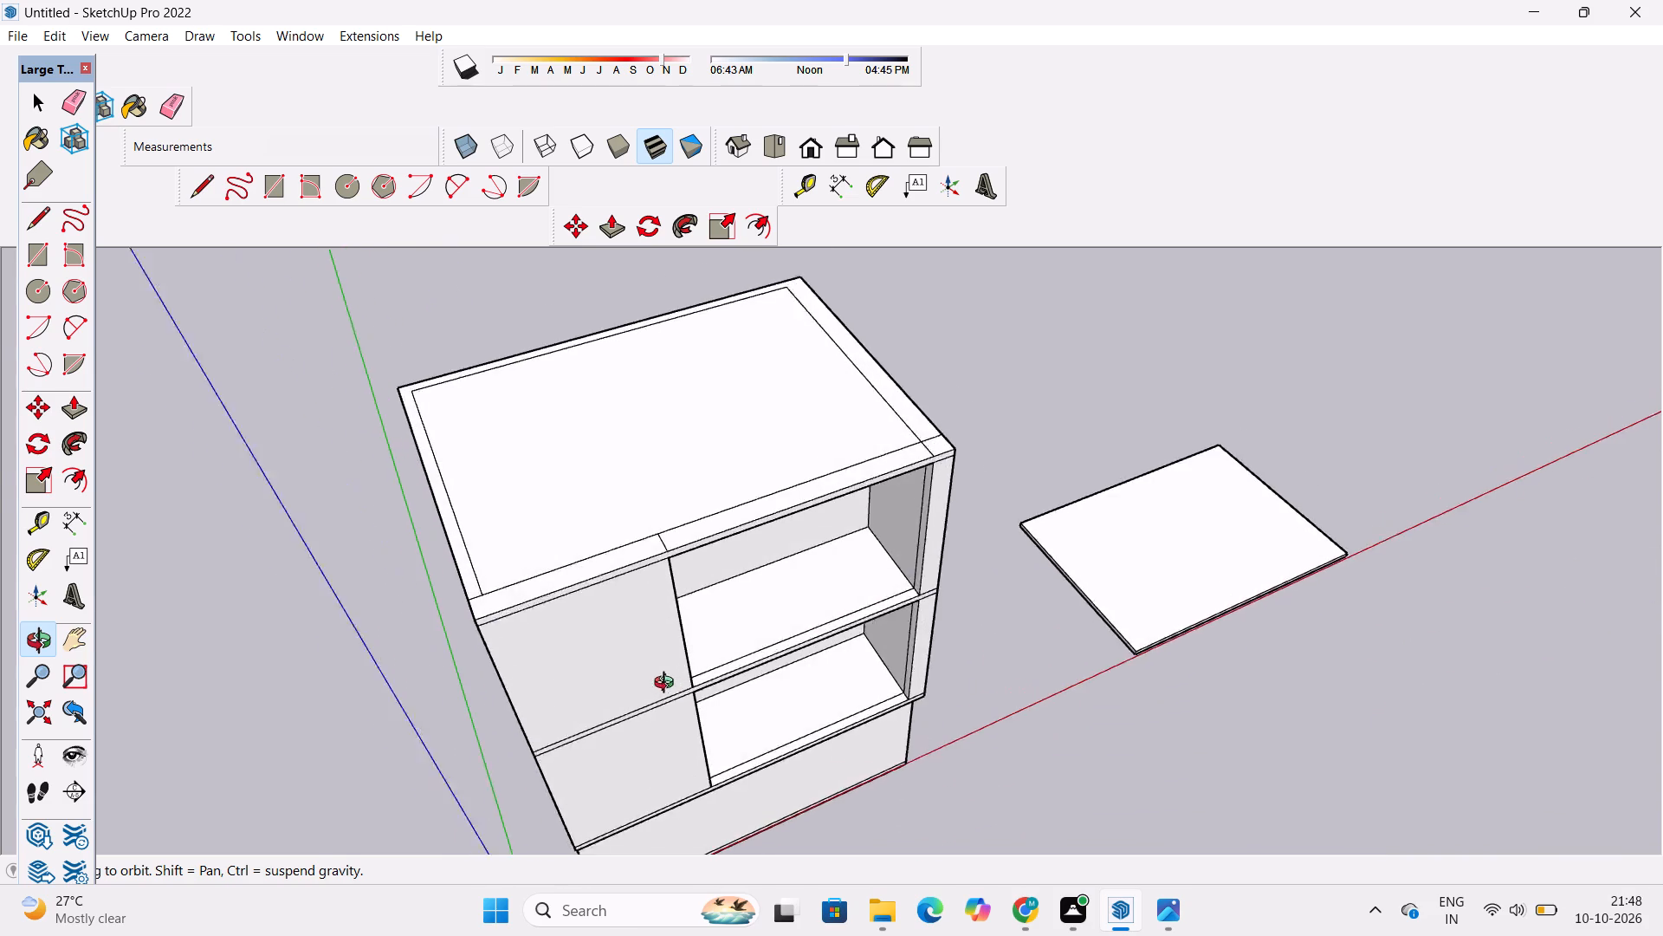
scroll(668, 685, up, 2)
shift+drag(723, 551, 687, 623)
drag(687, 627, 650, 633)
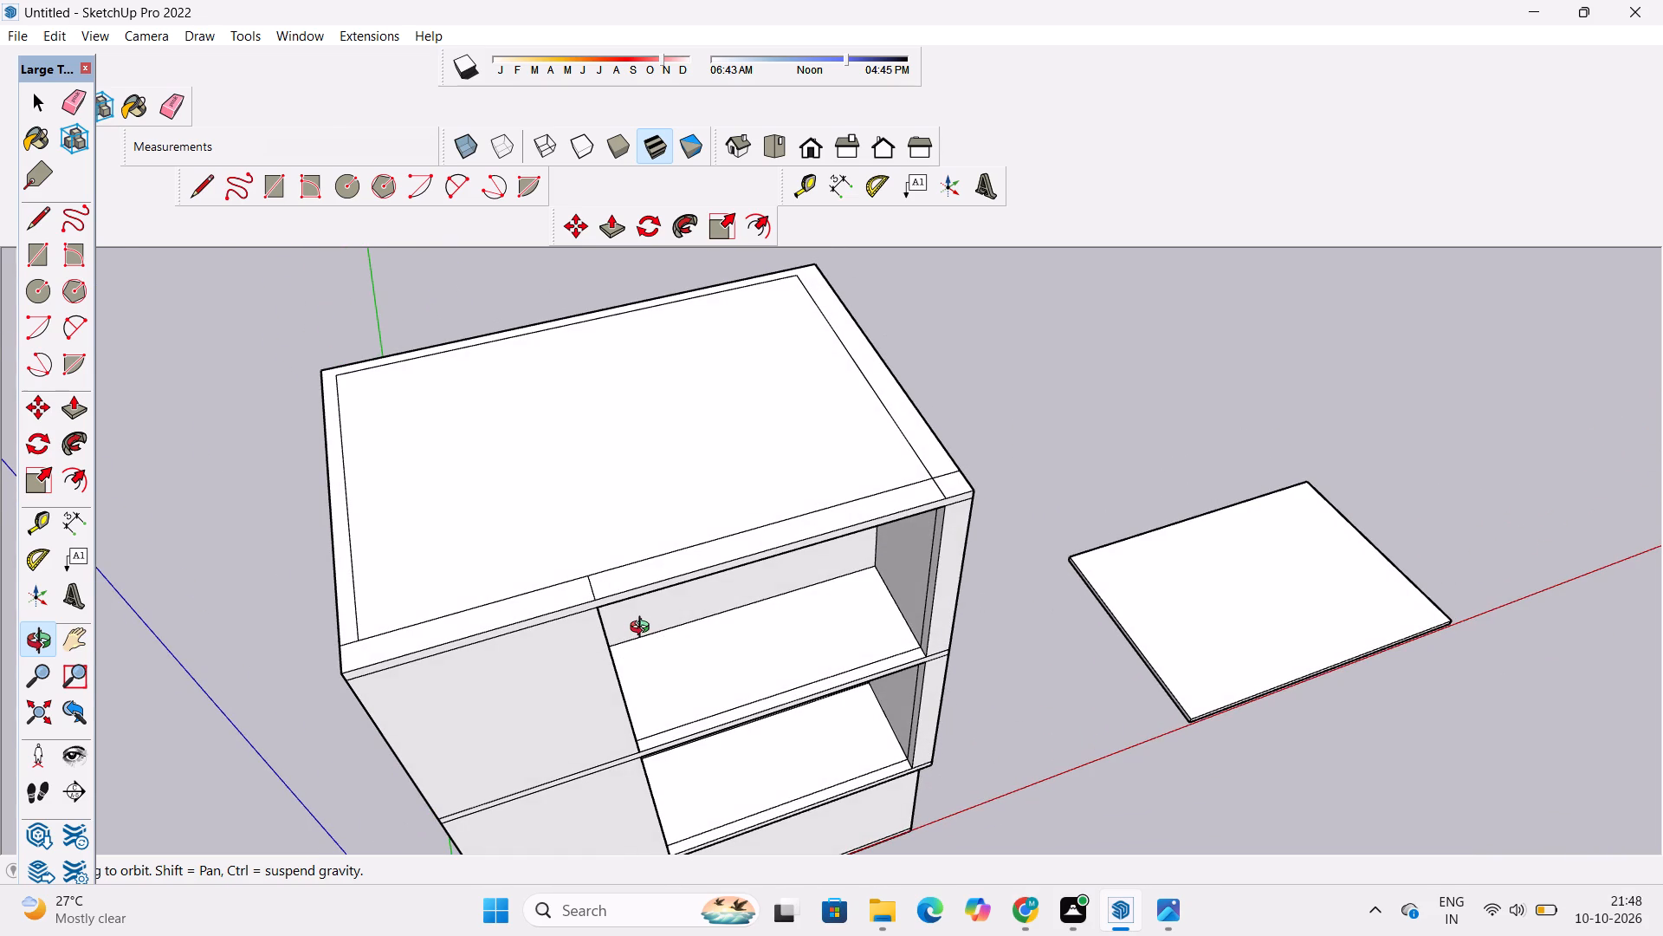
scroll(644, 629, down, 2)
click(639, 627)
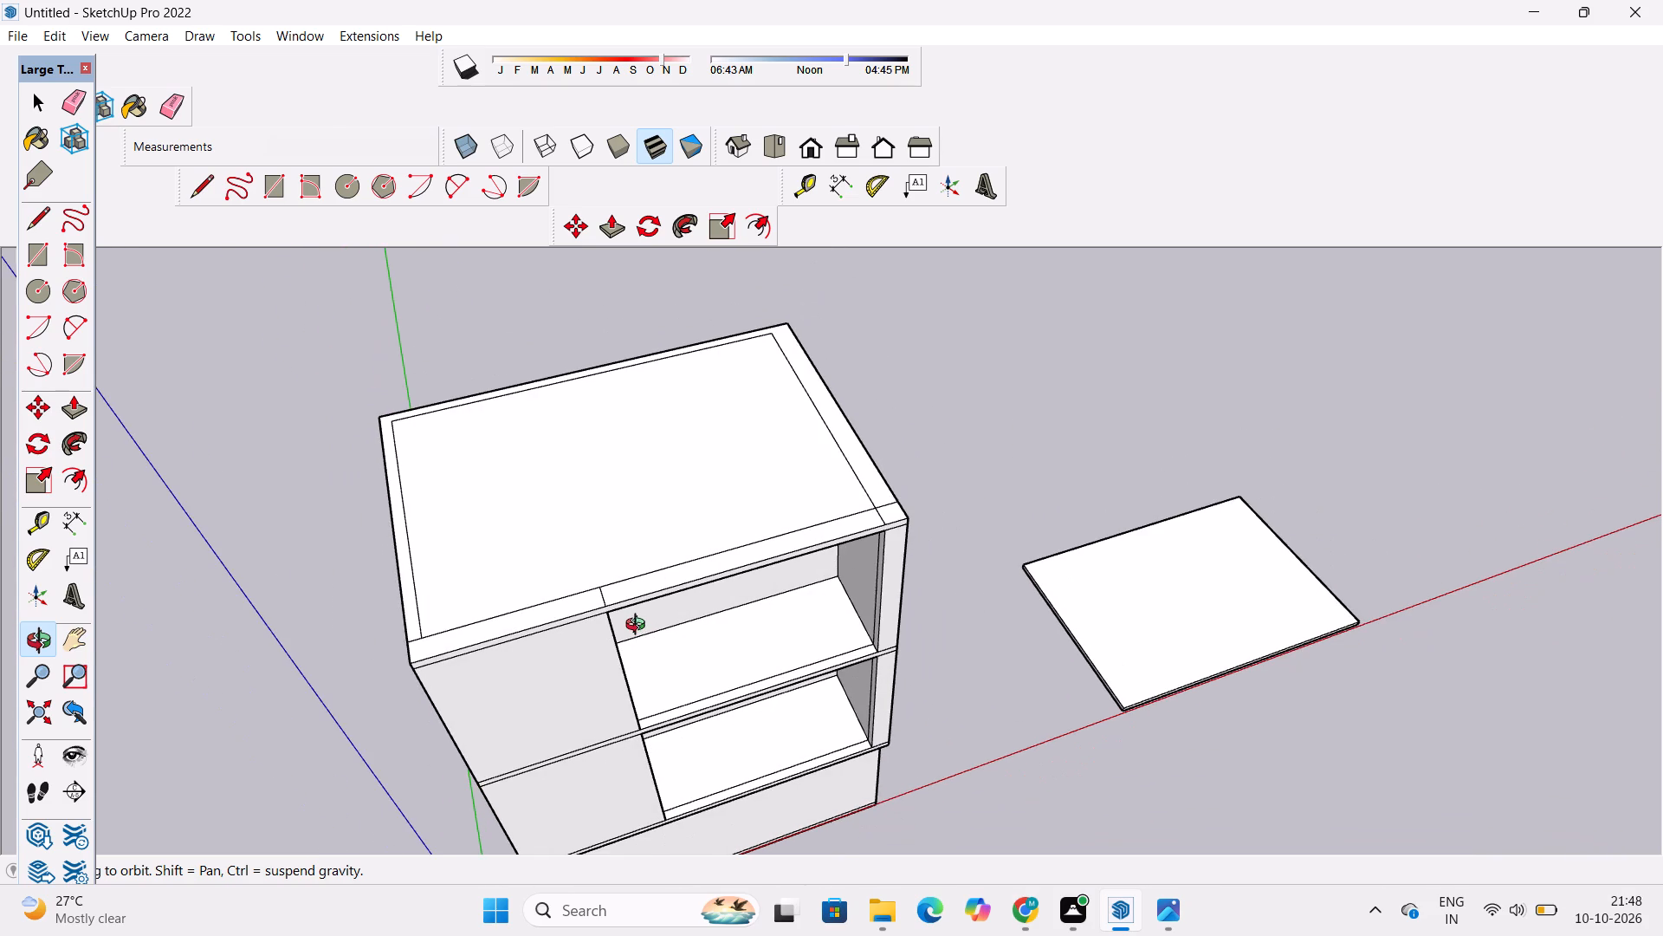
shift+drag(639, 627, 641, 636)
scroll(793, 528, down, 3)
shift+drag(794, 526, 773, 537)
drag(773, 537, 856, 540)
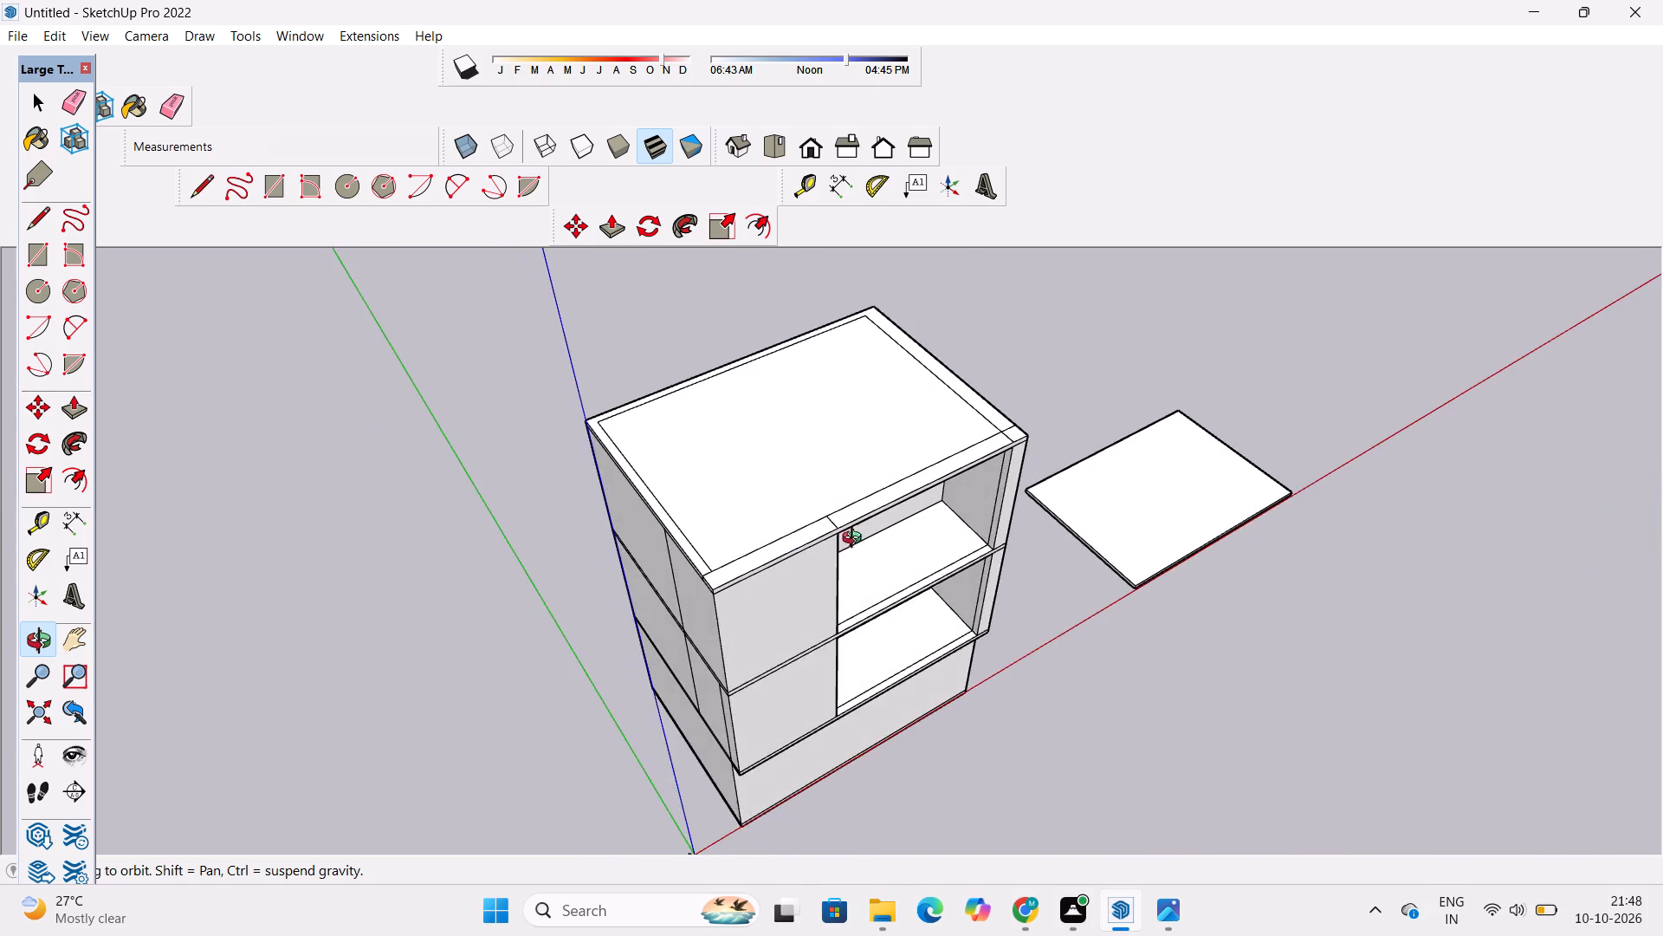
drag(856, 540, 855, 540)
Erase the short line between the top slab's inset border corner and its side edge, at the origin-side front corner.
scroll(857, 534, up, 4)
shift+drag(855, 531, 806, 536)
scroll(803, 536, up, 1)
shift+drag(802, 533, 800, 541)
scroll(572, 618, up, 4)
drag(553, 635, 469, 628)
shift+drag(461, 621, 560, 692)
scroll(493, 639, up, 5)
shift+drag(493, 639, 512, 654)
scroll(512, 654, up, 2)
key(e)
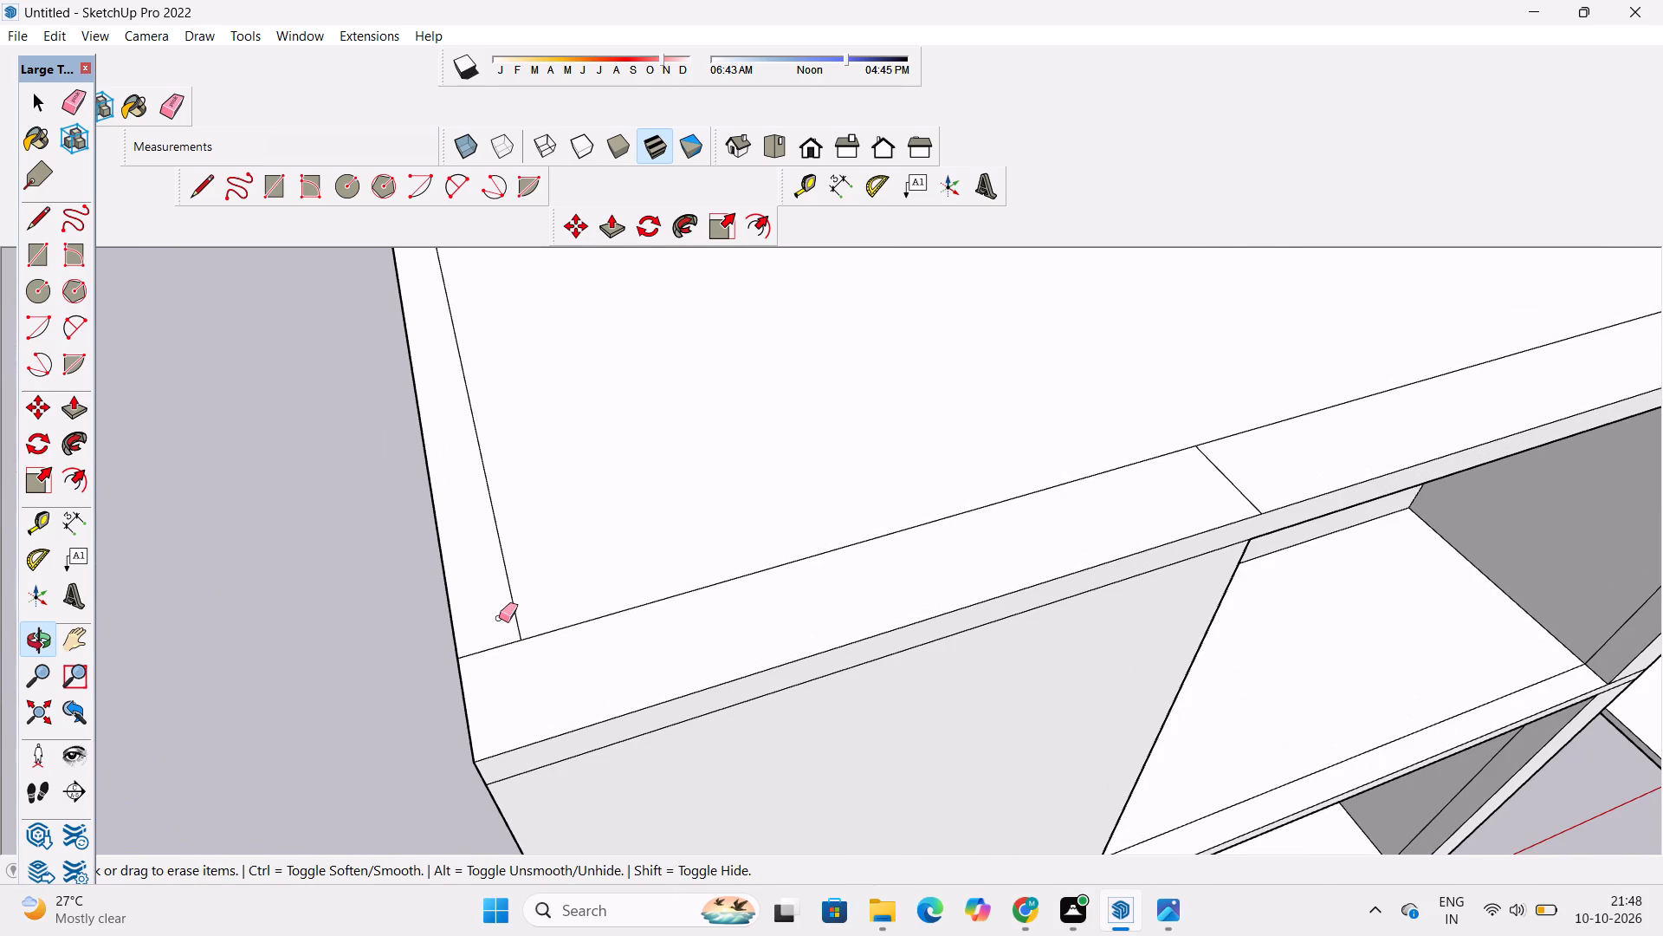
drag(499, 618, 499, 653)
key(space)
Erase the leftover short vertical line on the top slab's side face near the origin-side front corner.
key(o)
scroll(496, 646, down, 5)
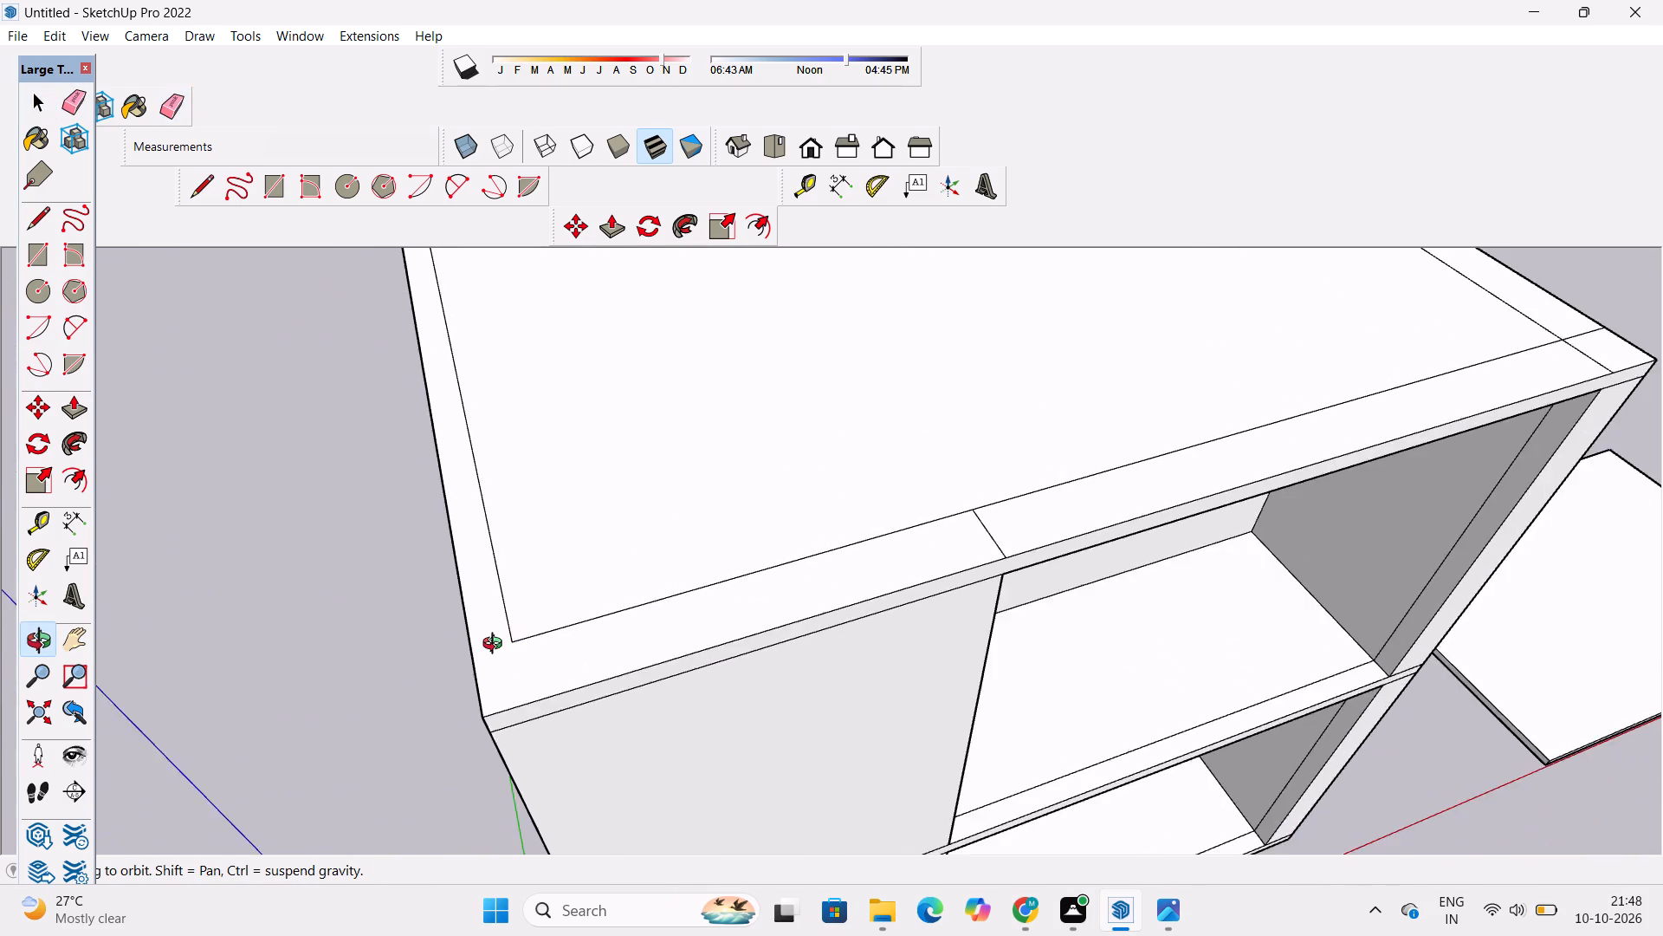
drag(496, 653, 674, 548)
scroll(664, 632, up, 3)
drag(657, 633, 700, 640)
shift+drag(700, 640, 676, 656)
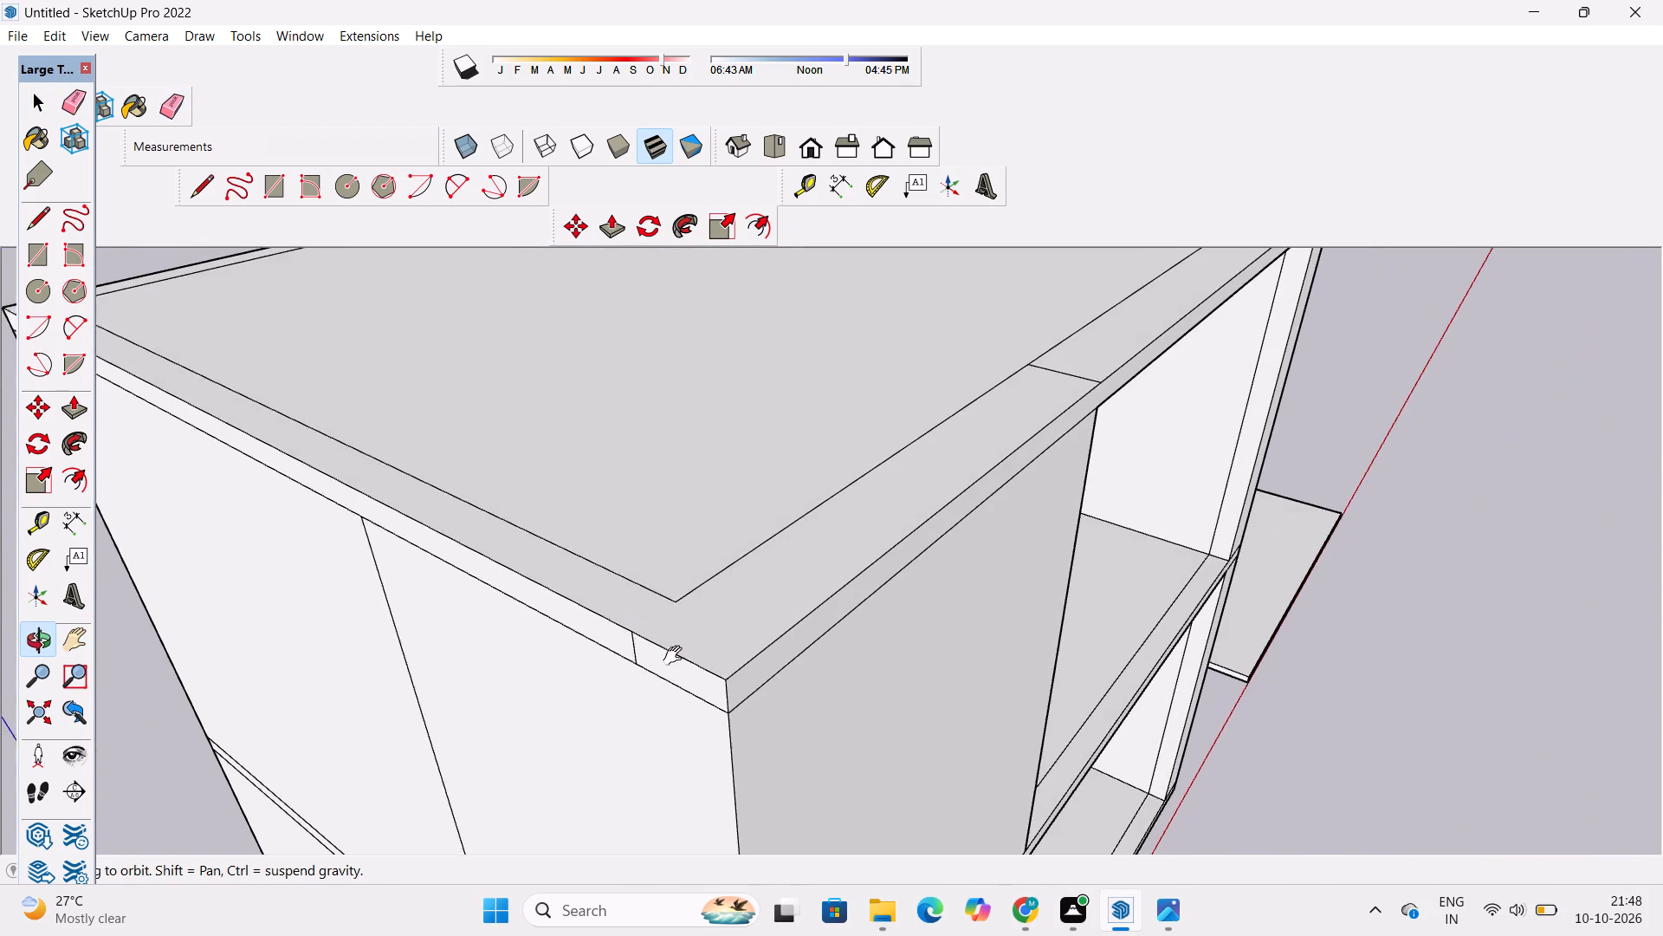
shift+drag(676, 656, 675, 656)
drag(672, 656, 743, 604)
key(e)
scroll(620, 682, up, 3)
drag(703, 621, 680, 623)
key(space)
Examine the upper storeys' front openings and side walls from the front.
text(o)
scroll(677, 613, down, 9)
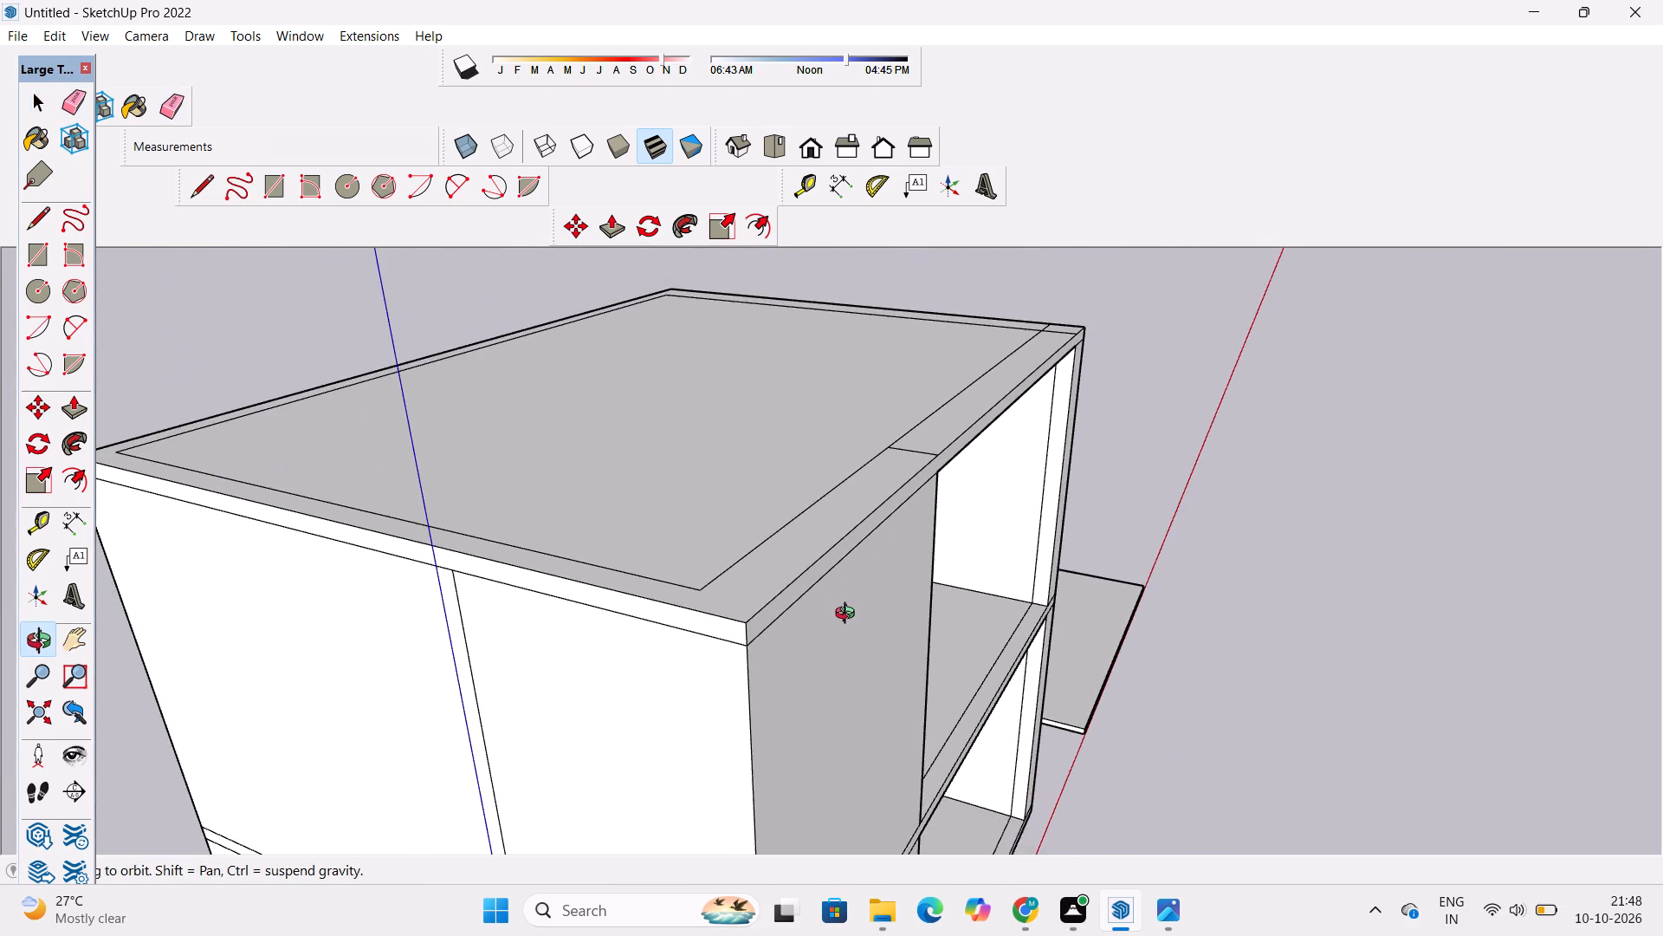
drag(849, 615, 698, 634)
scroll(676, 624, down, 3)
shift+drag(817, 599, 764, 618)
drag(788, 614, 505, 622)
scroll(549, 597, up, 2)
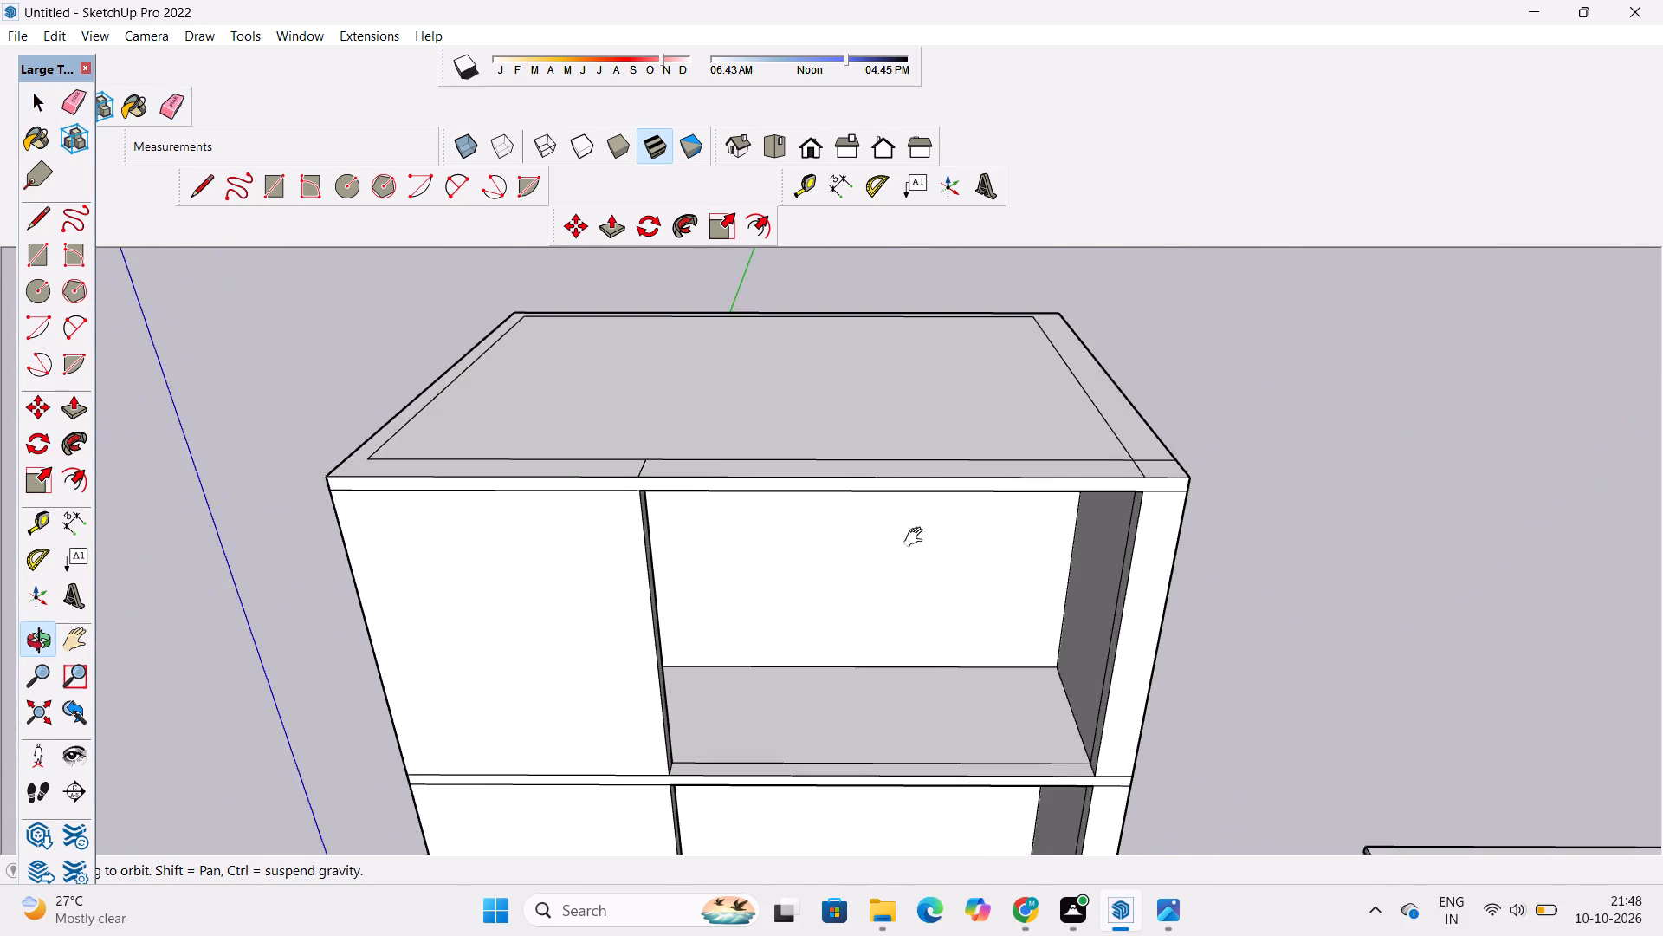
shift+drag(914, 538, 646, 569)
scroll(647, 566, down, 6)
shift+drag(626, 587, 836, 604)
shift+drag(832, 604, 797, 555)
scroll(790, 543, down, 1)
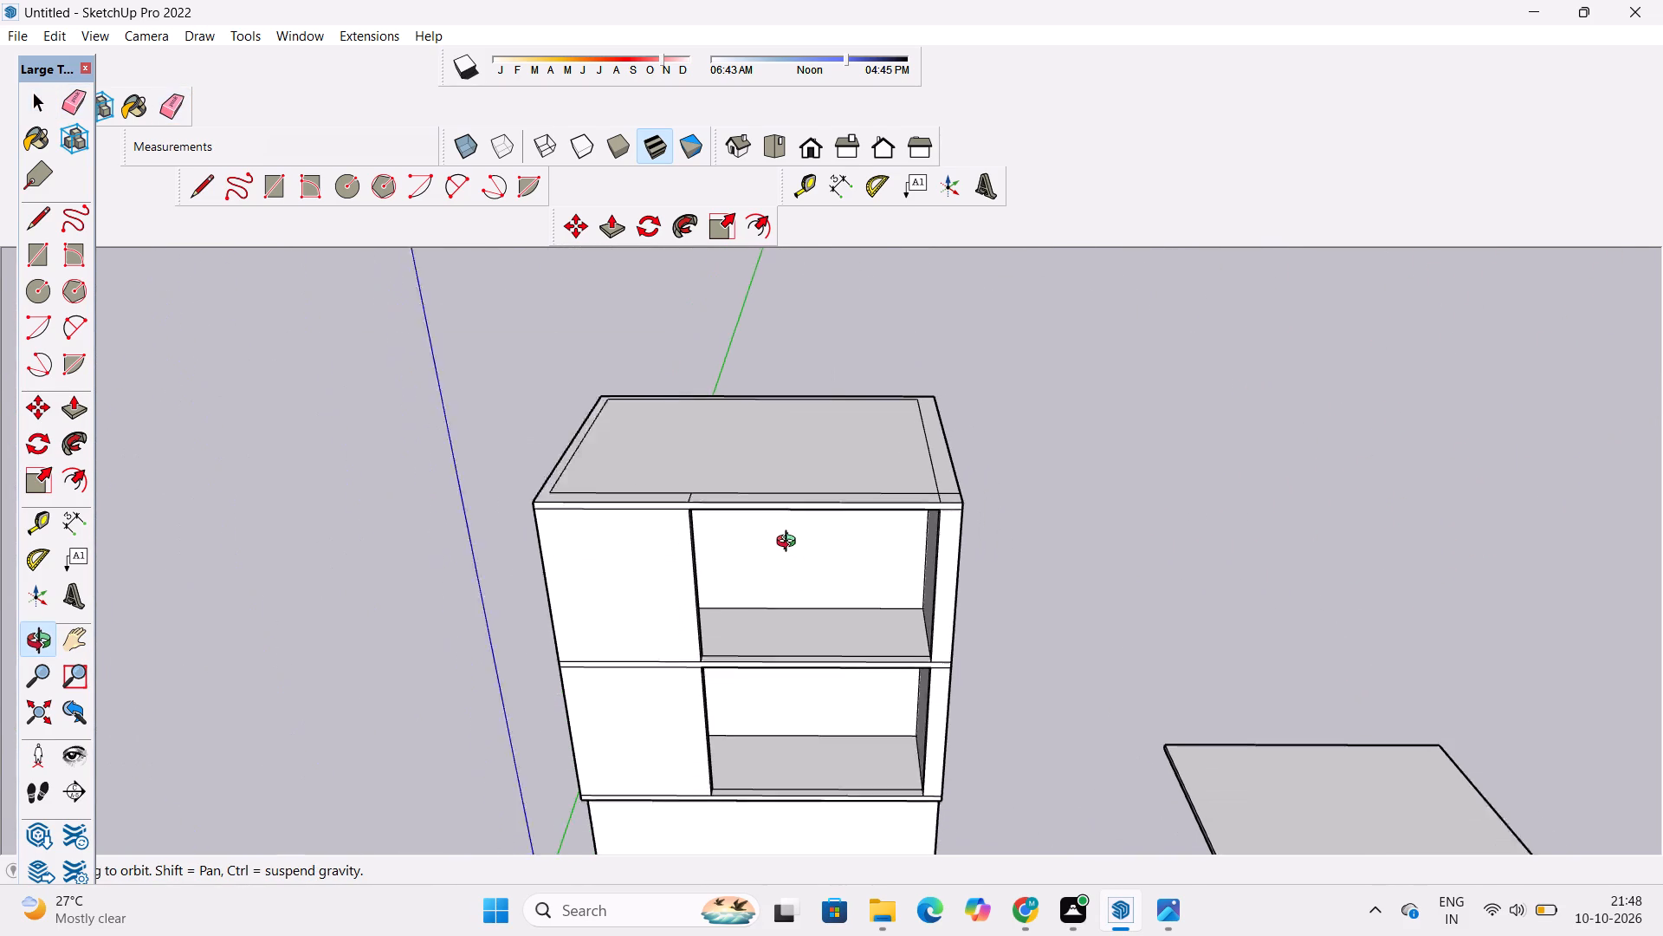
scroll(790, 543, down, 1)
drag(787, 549, 787, 575)
drag(775, 627, 775, 556)
scroll(751, 620, up, 4)
shift+drag(747, 635, 708, 625)
drag(707, 624, 679, 647)
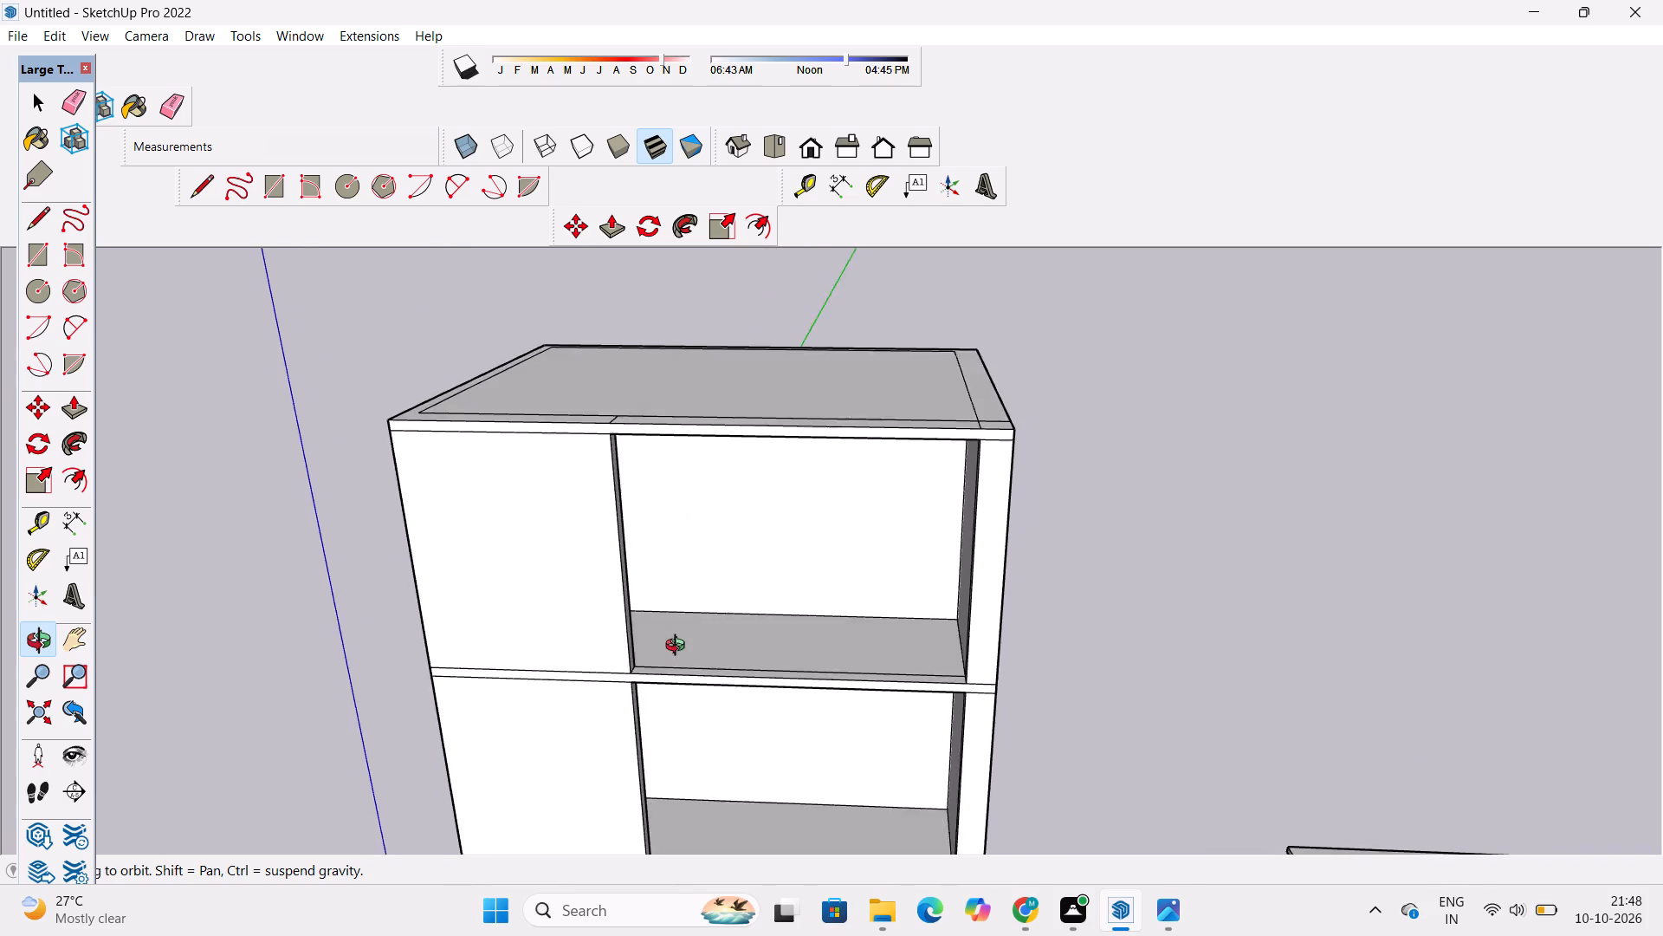
drag(679, 647, 540, 666)
Place a guide on the upper opening's floor, offset 6' 9" inward from the front inset border line.
scroll(539, 663, up, 3)
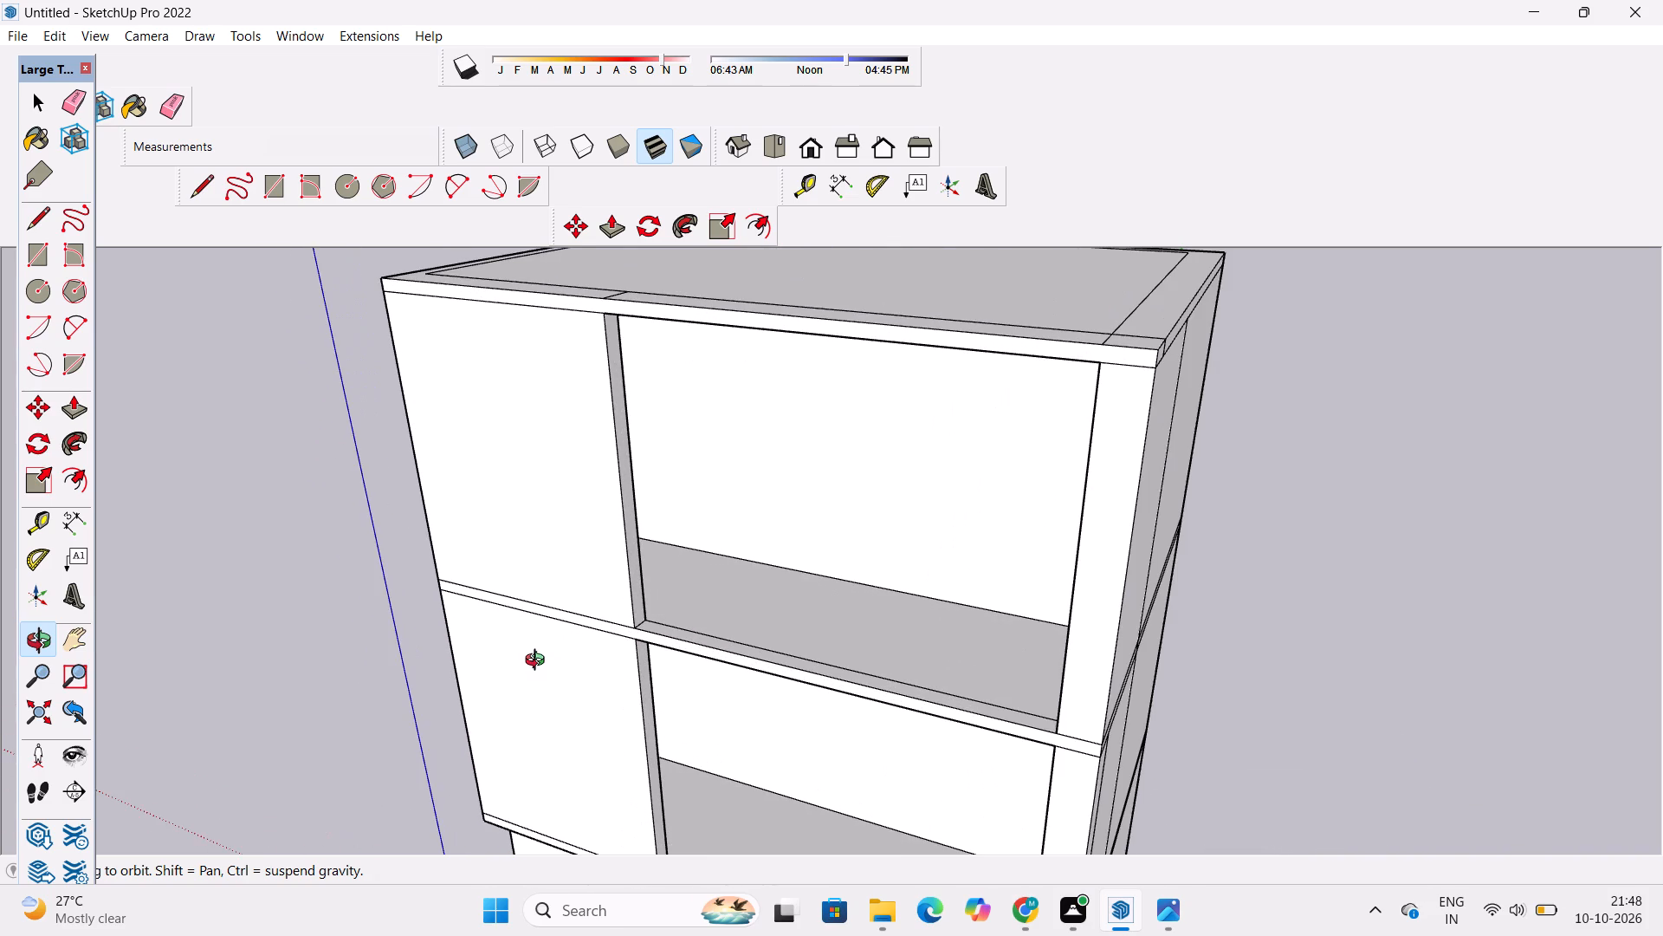
scroll(539, 662, down, 3)
drag(743, 662, 553, 743)
scroll(662, 587, up, 8)
drag(705, 575, 660, 549)
scroll(655, 543, up, 6)
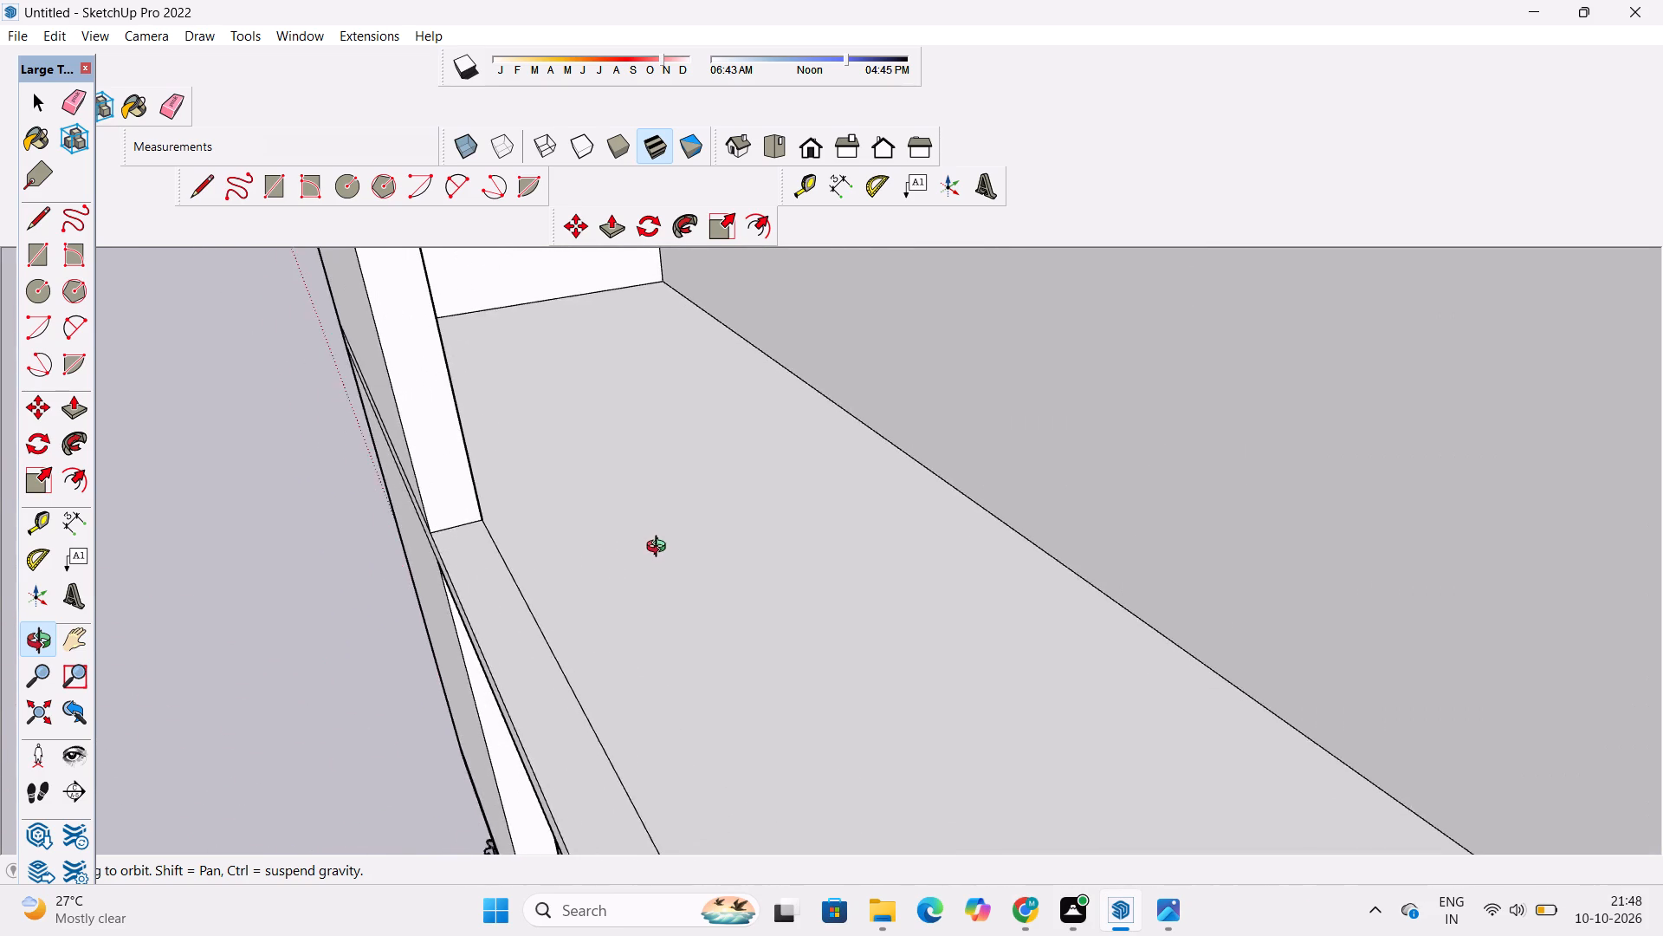
drag(658, 552, 648, 573)
key(t)
click(512, 633)
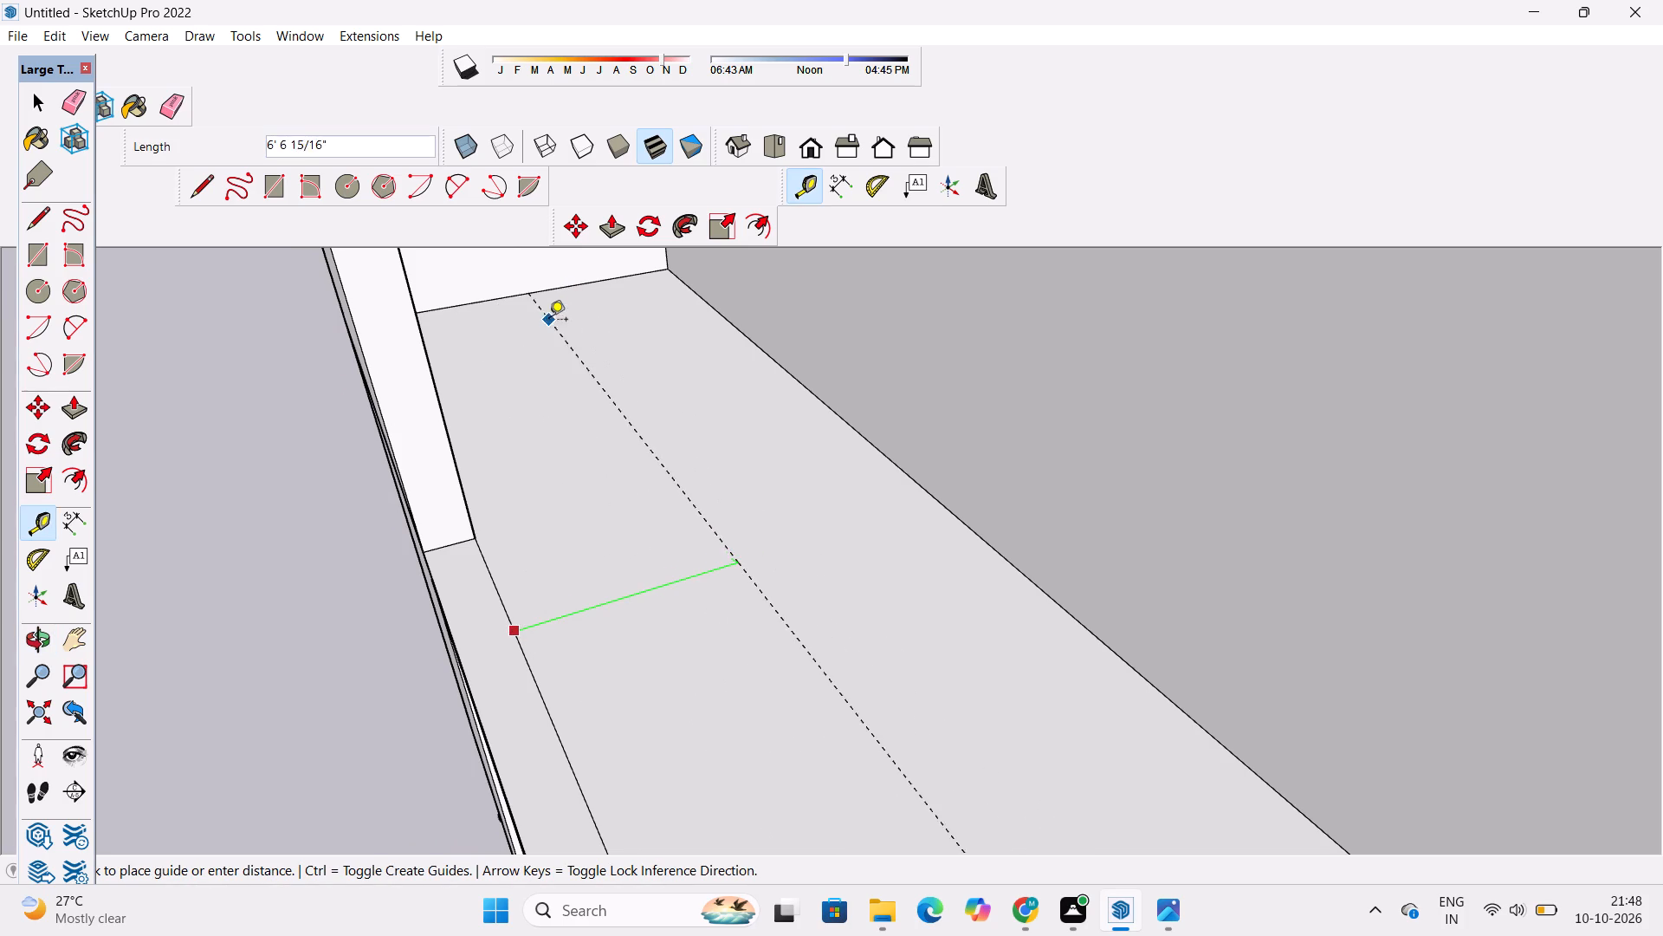
click(542, 290)
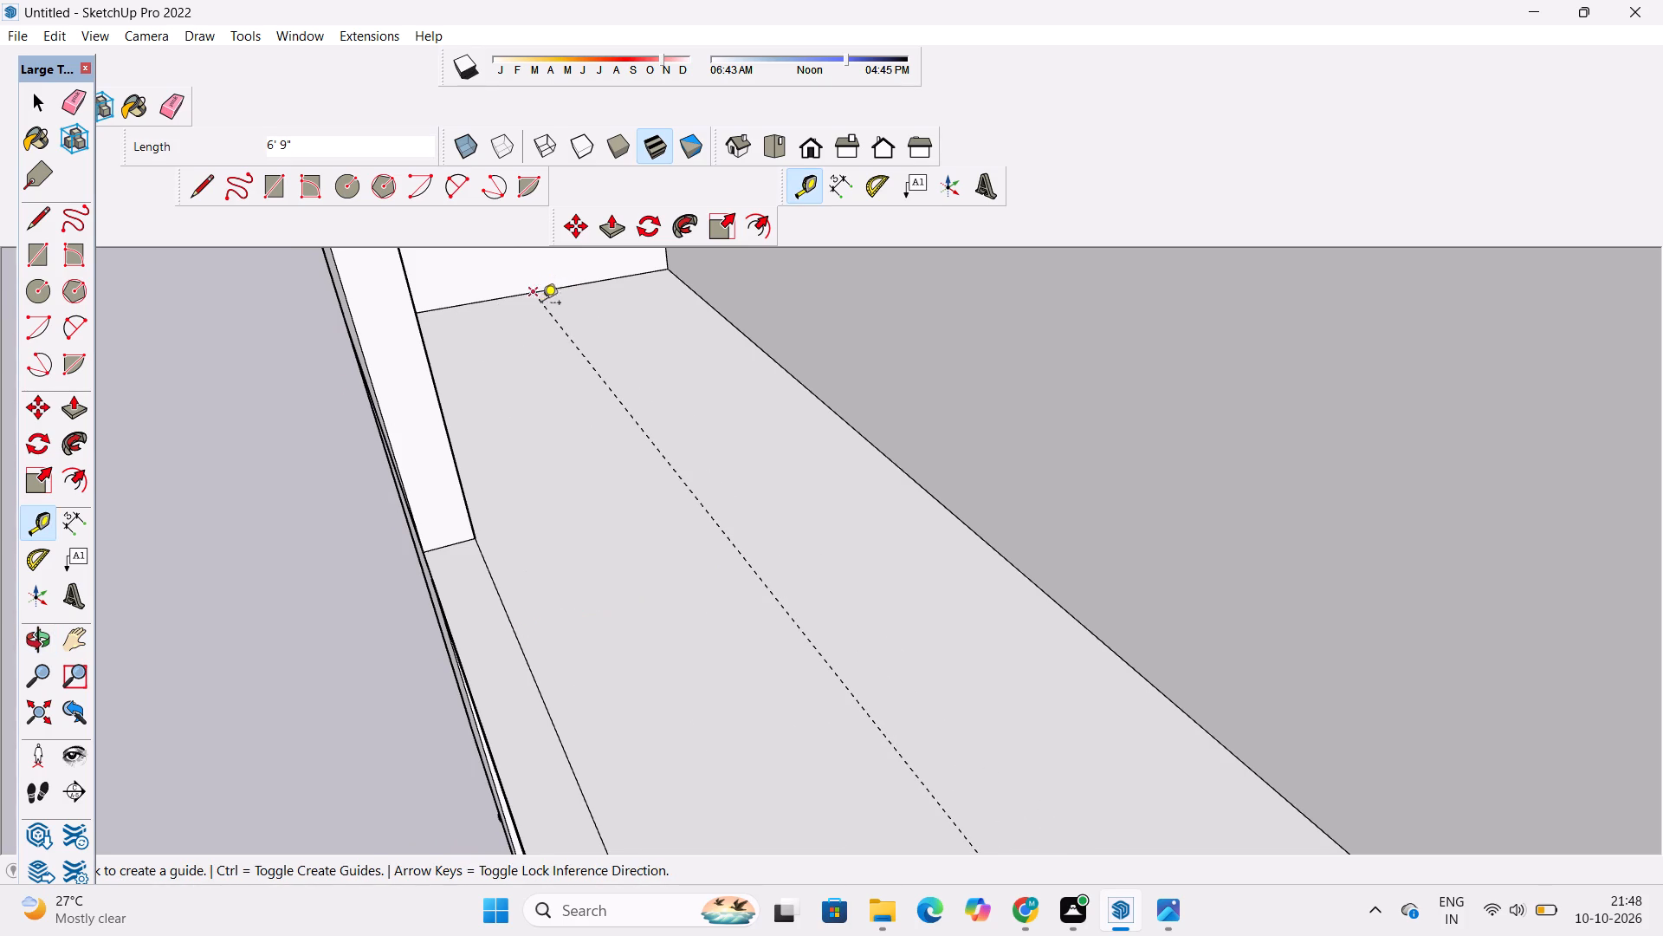
Place a second guide on the upper opening's floor, offset 1.5' from the first guide toward the front.
click(564, 325)
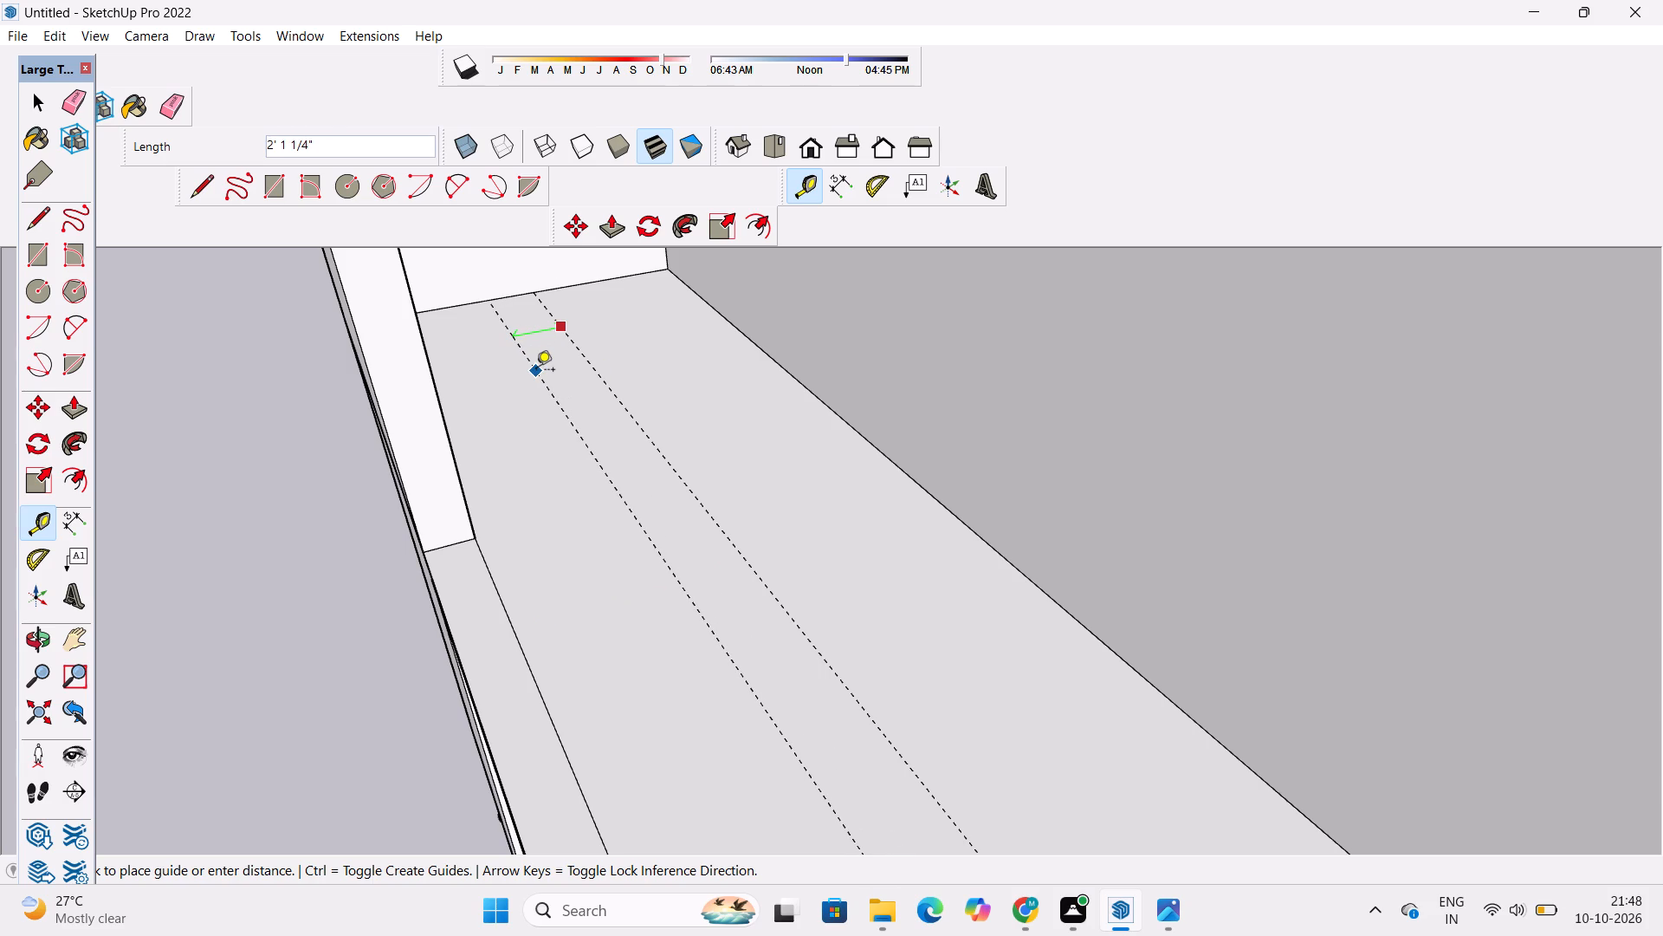
text(1.5')
key(Return)
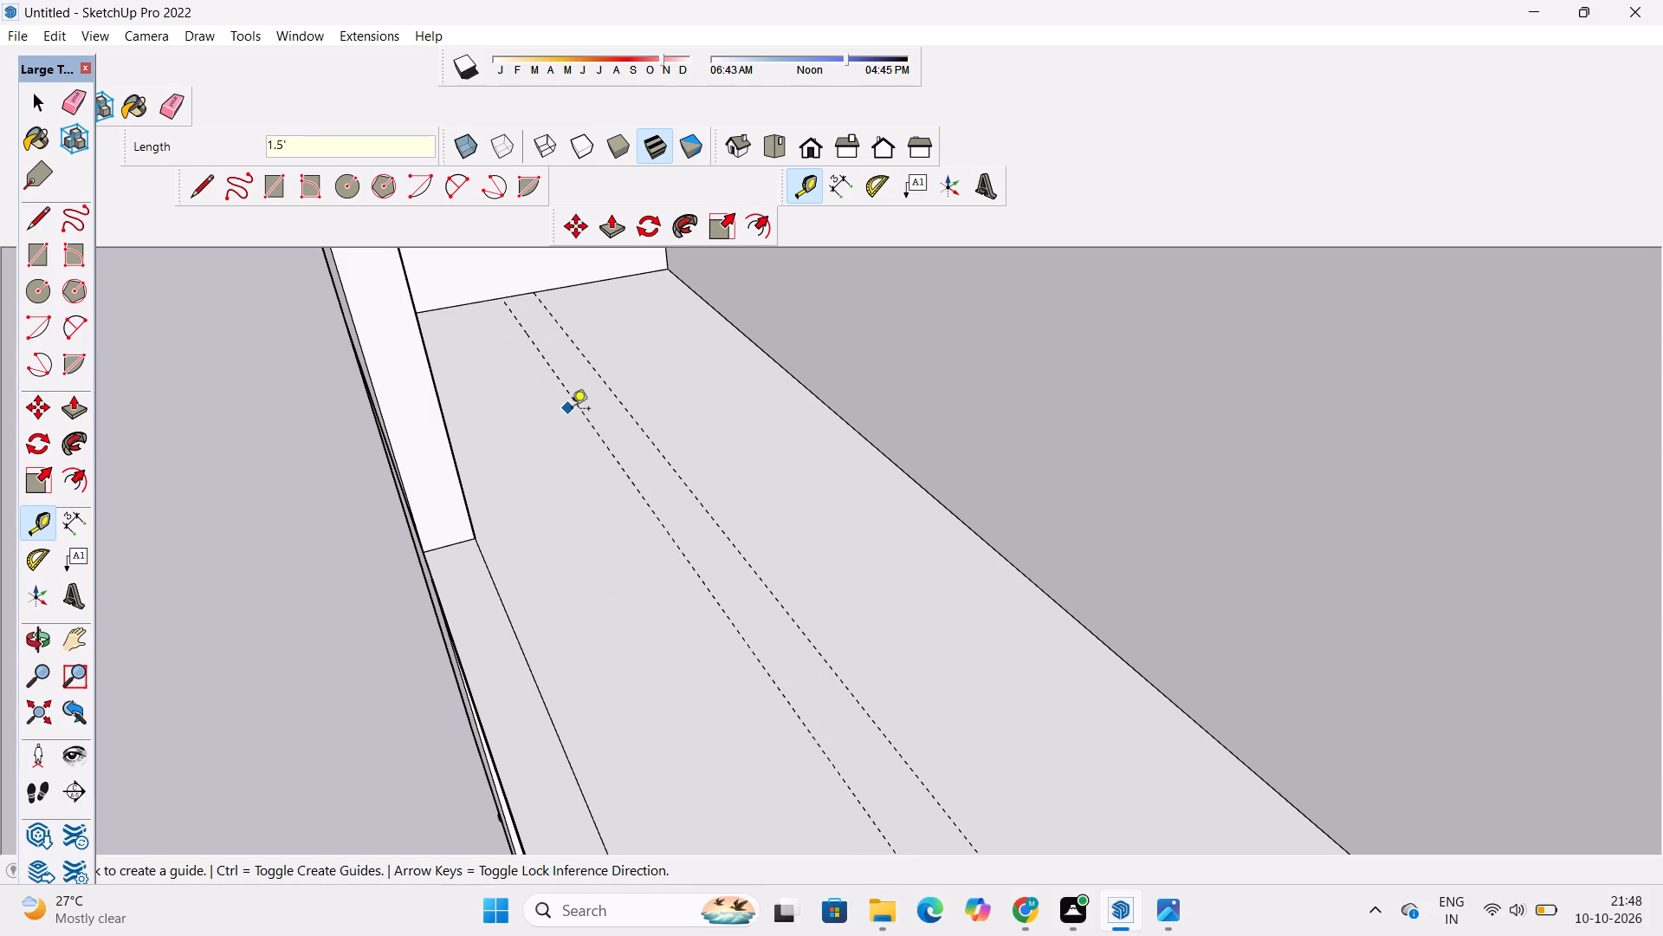
Examine the two guides on the upper opening's floor from the front of the house.
key(o)
scroll(572, 410, down, 6)
drag(526, 441, 787, 432)
scroll(805, 422, down, 5)
drag(757, 535, 911, 521)
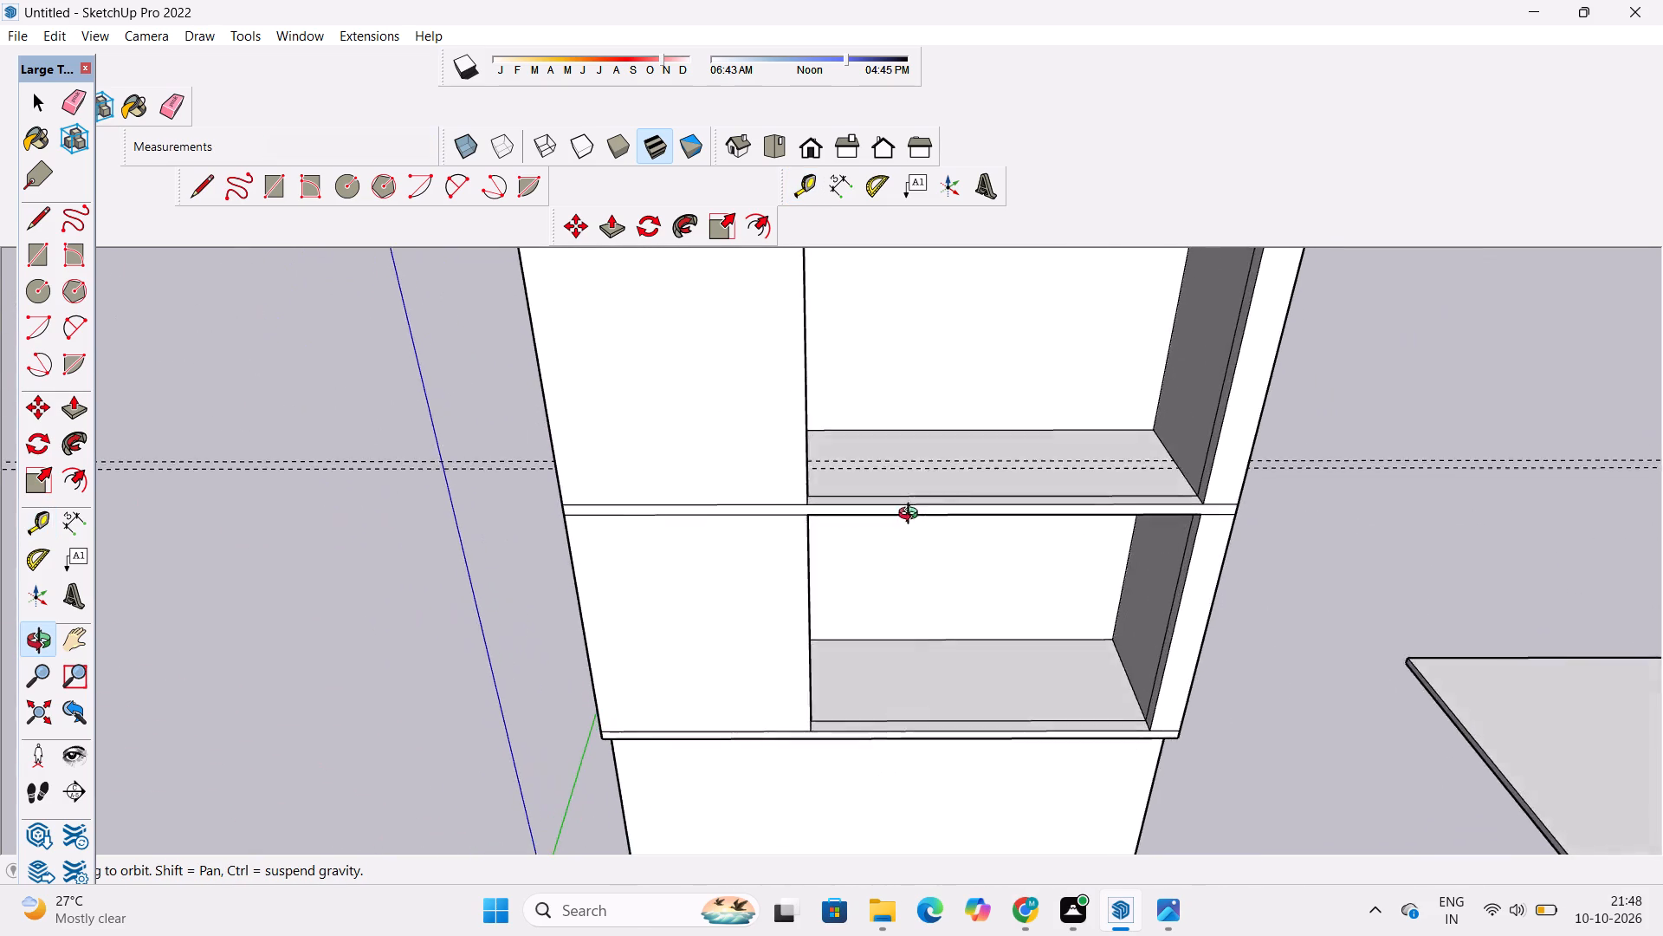
drag(911, 514, 795, 554)
drag(796, 568, 748, 611)
drag(748, 611, 743, 570)
scroll(743, 564, up, 3)
shift+drag(726, 576, 721, 507)
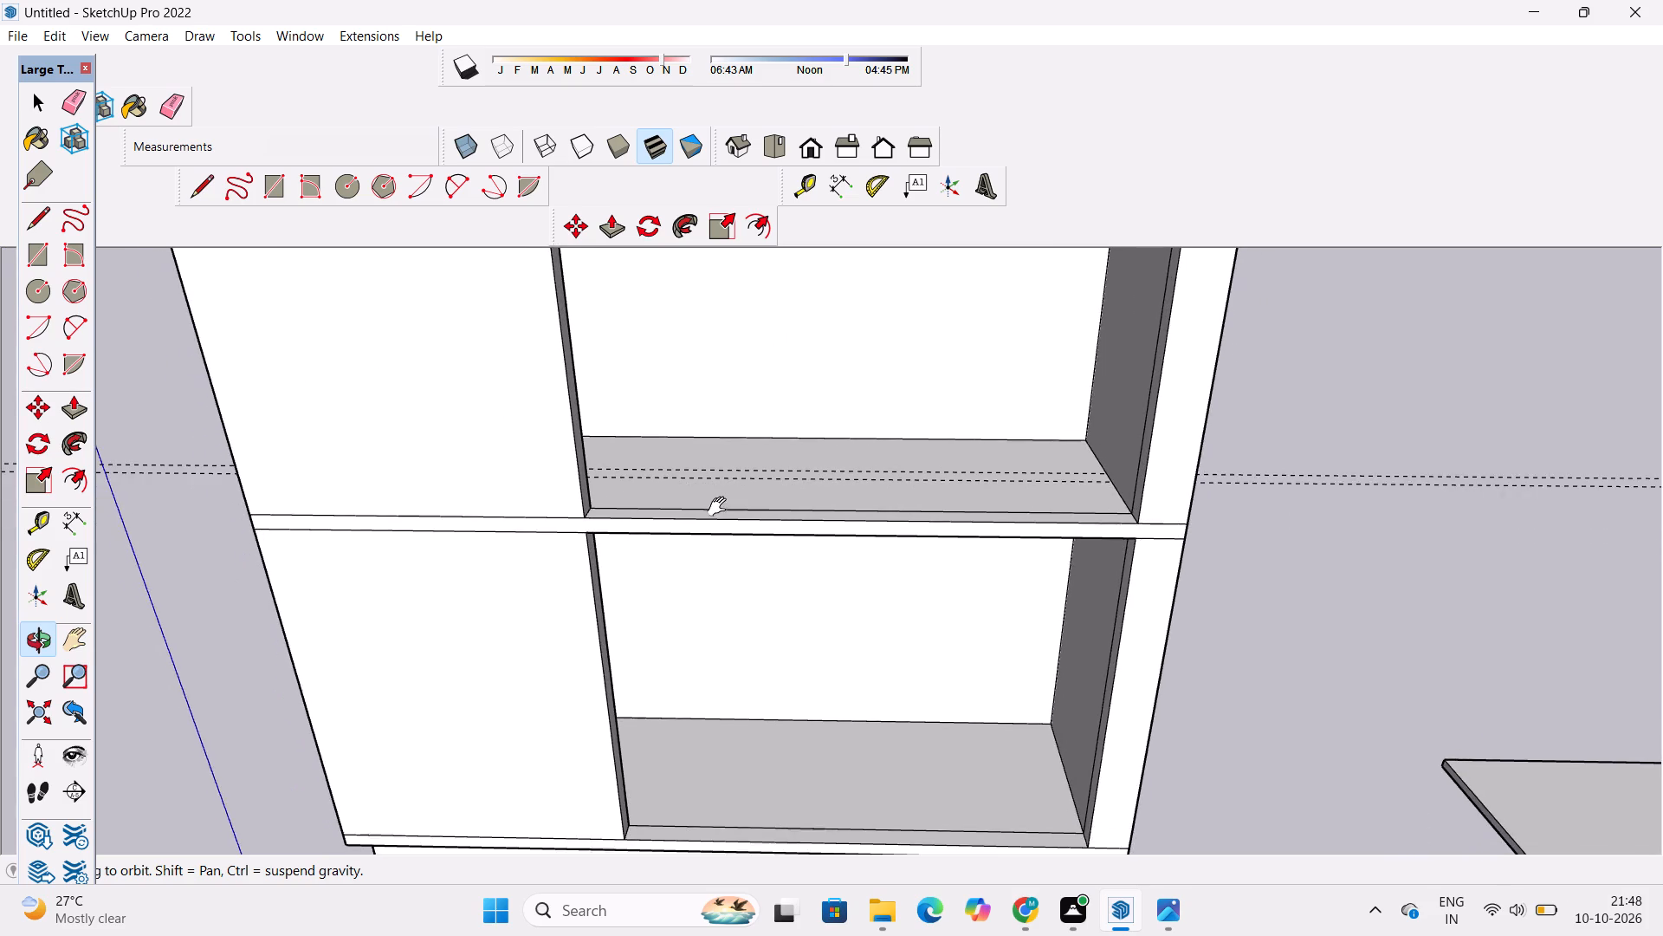
scroll(721, 506, down, 5)
Measure with the Line tool from the upper opening's front floor corner along its side edge to the nearer guide.
drag(793, 543, 529, 660)
scroll(606, 566, up, 8)
drag(850, 504, 738, 554)
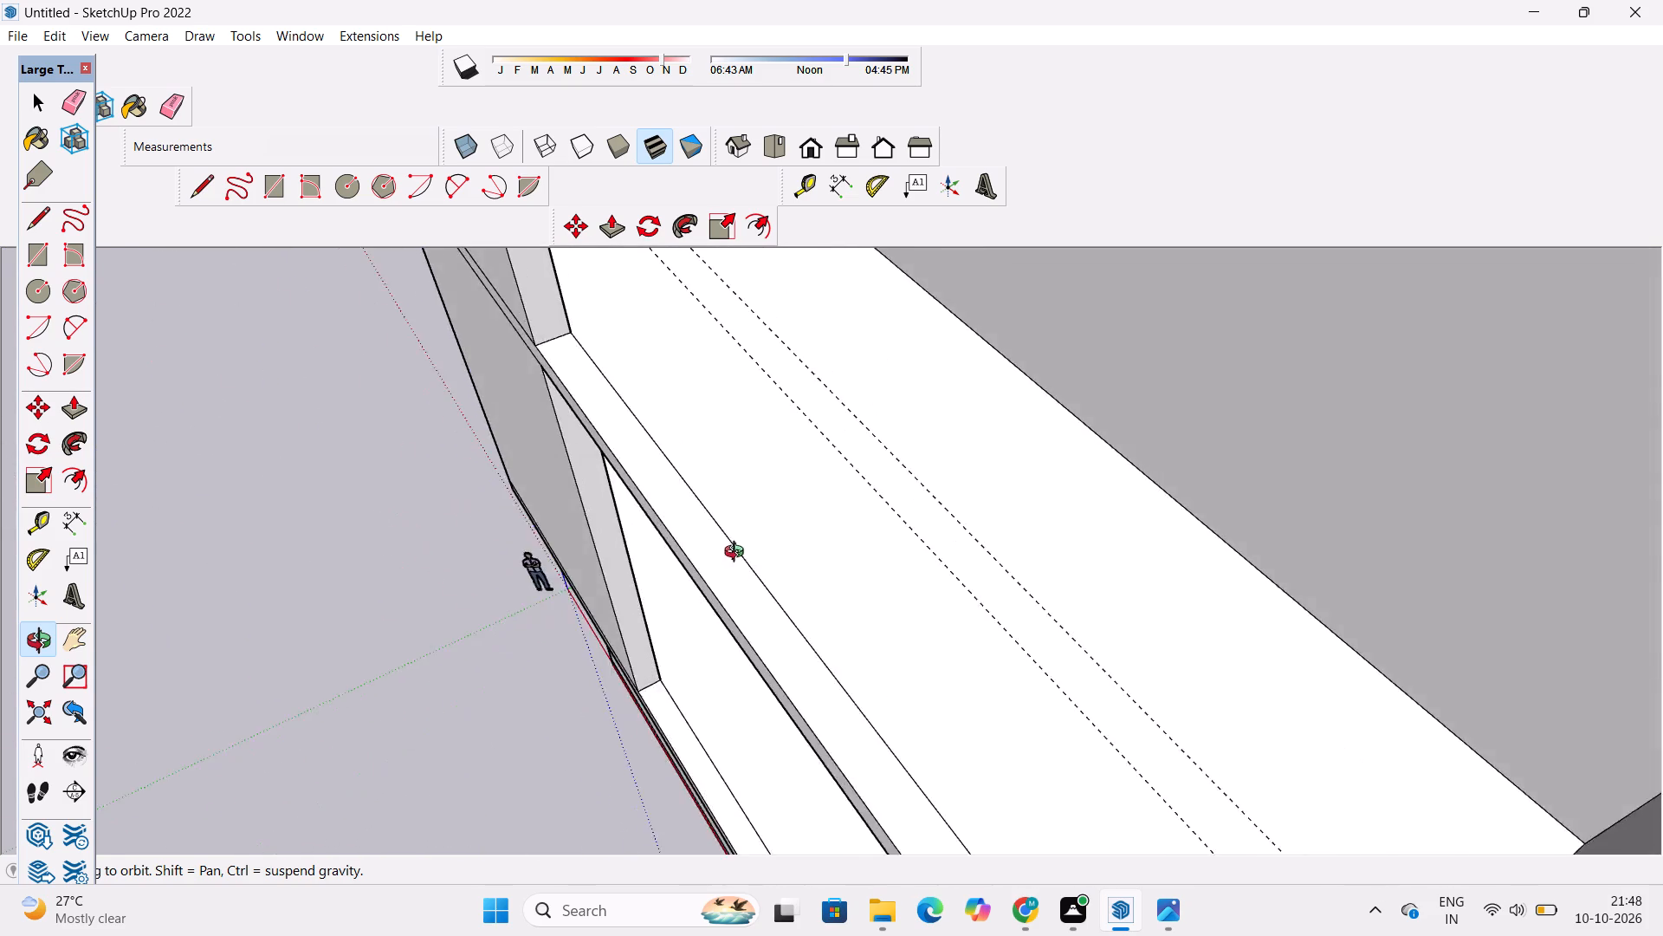
drag(738, 554, 793, 766)
scroll(761, 696, down, 6)
drag(761, 696, 715, 633)
scroll(677, 625, up, 8)
shift+drag(734, 542, 787, 660)
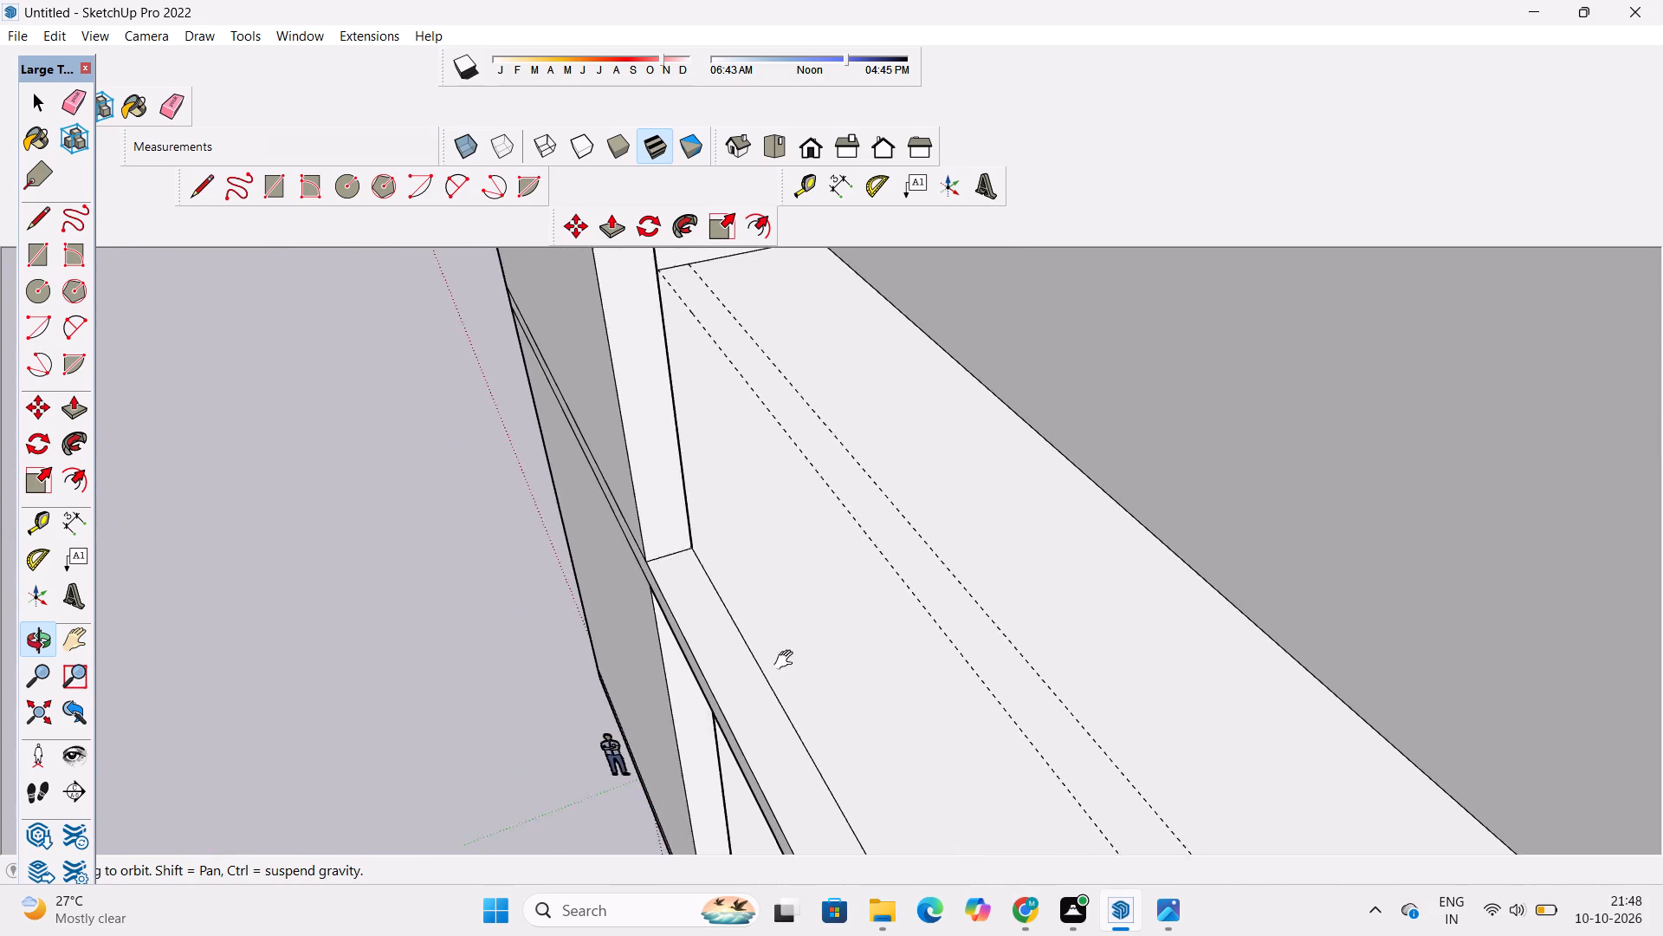
shift+drag(787, 660, 806, 706)
drag(800, 691, 761, 656)
scroll(752, 597, up, 4)
drag(772, 595, 757, 618)
shift+drag(757, 618, 833, 842)
drag(834, 699, 796, 673)
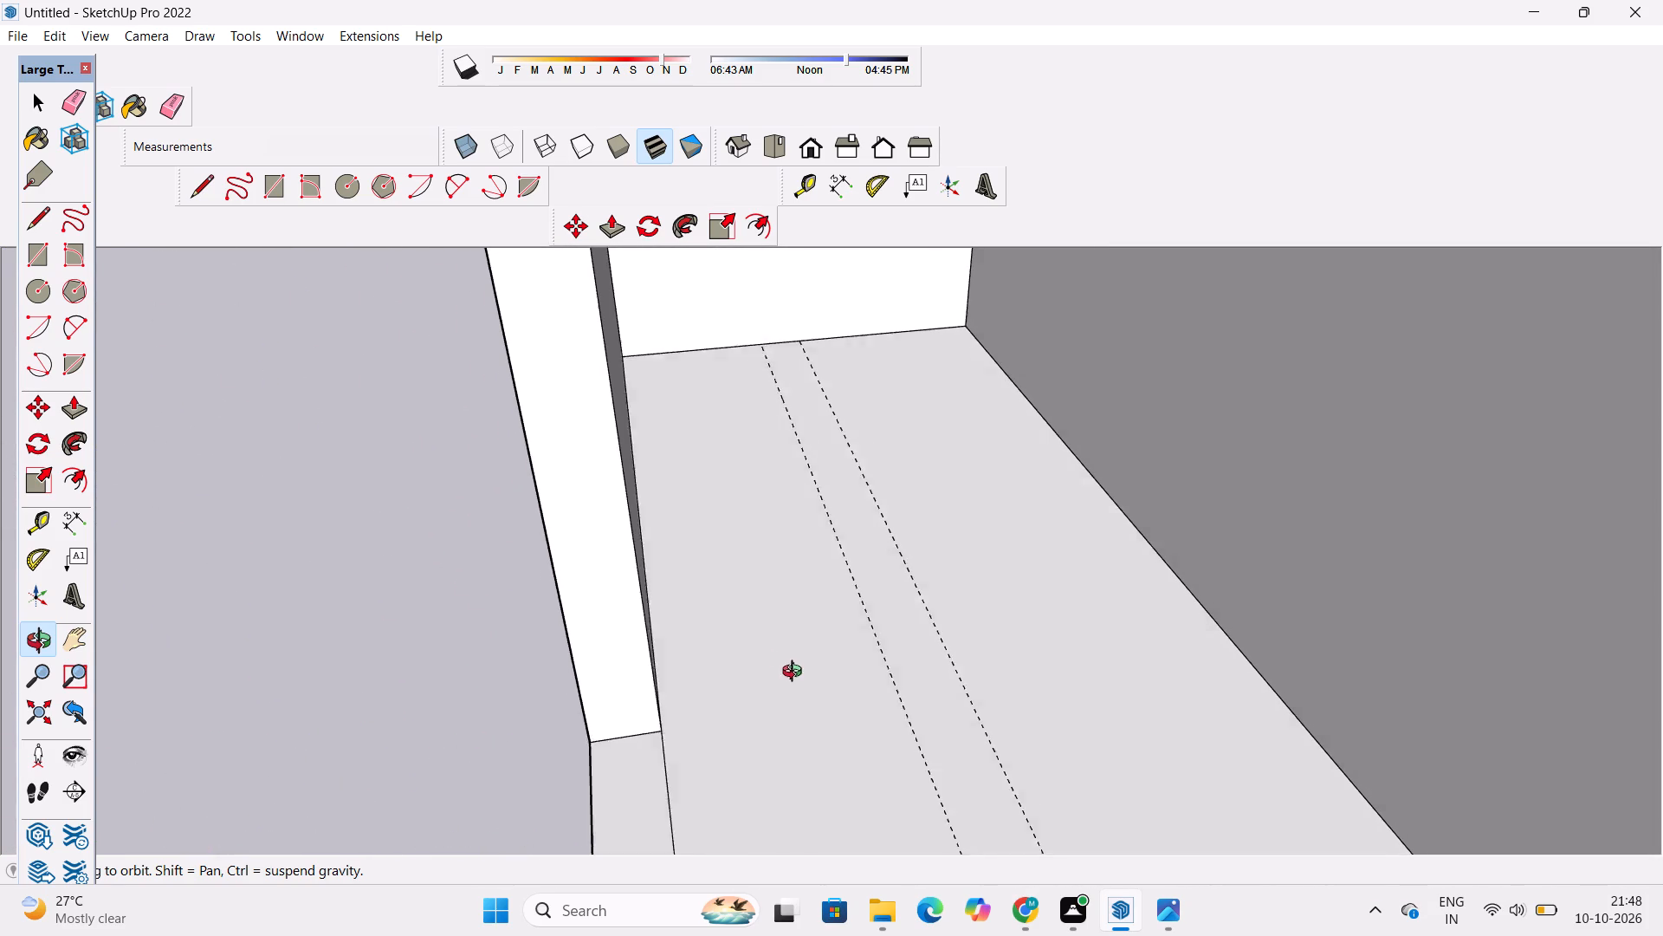
drag(796, 673, 786, 660)
click(197, 179)
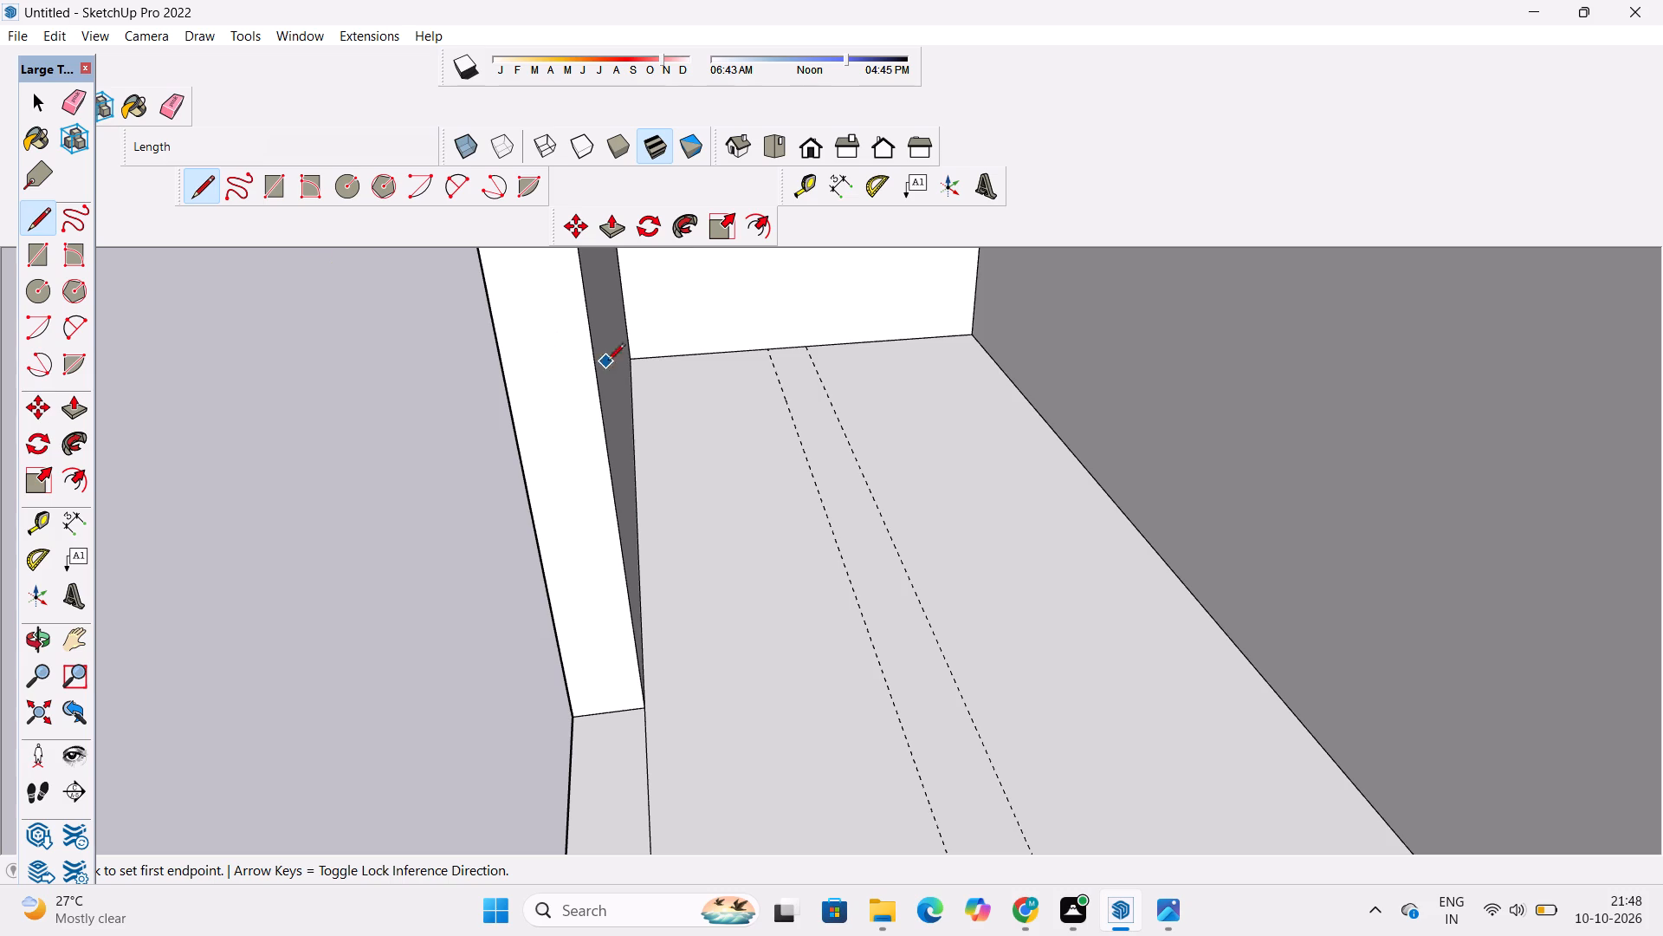
click(628, 356)
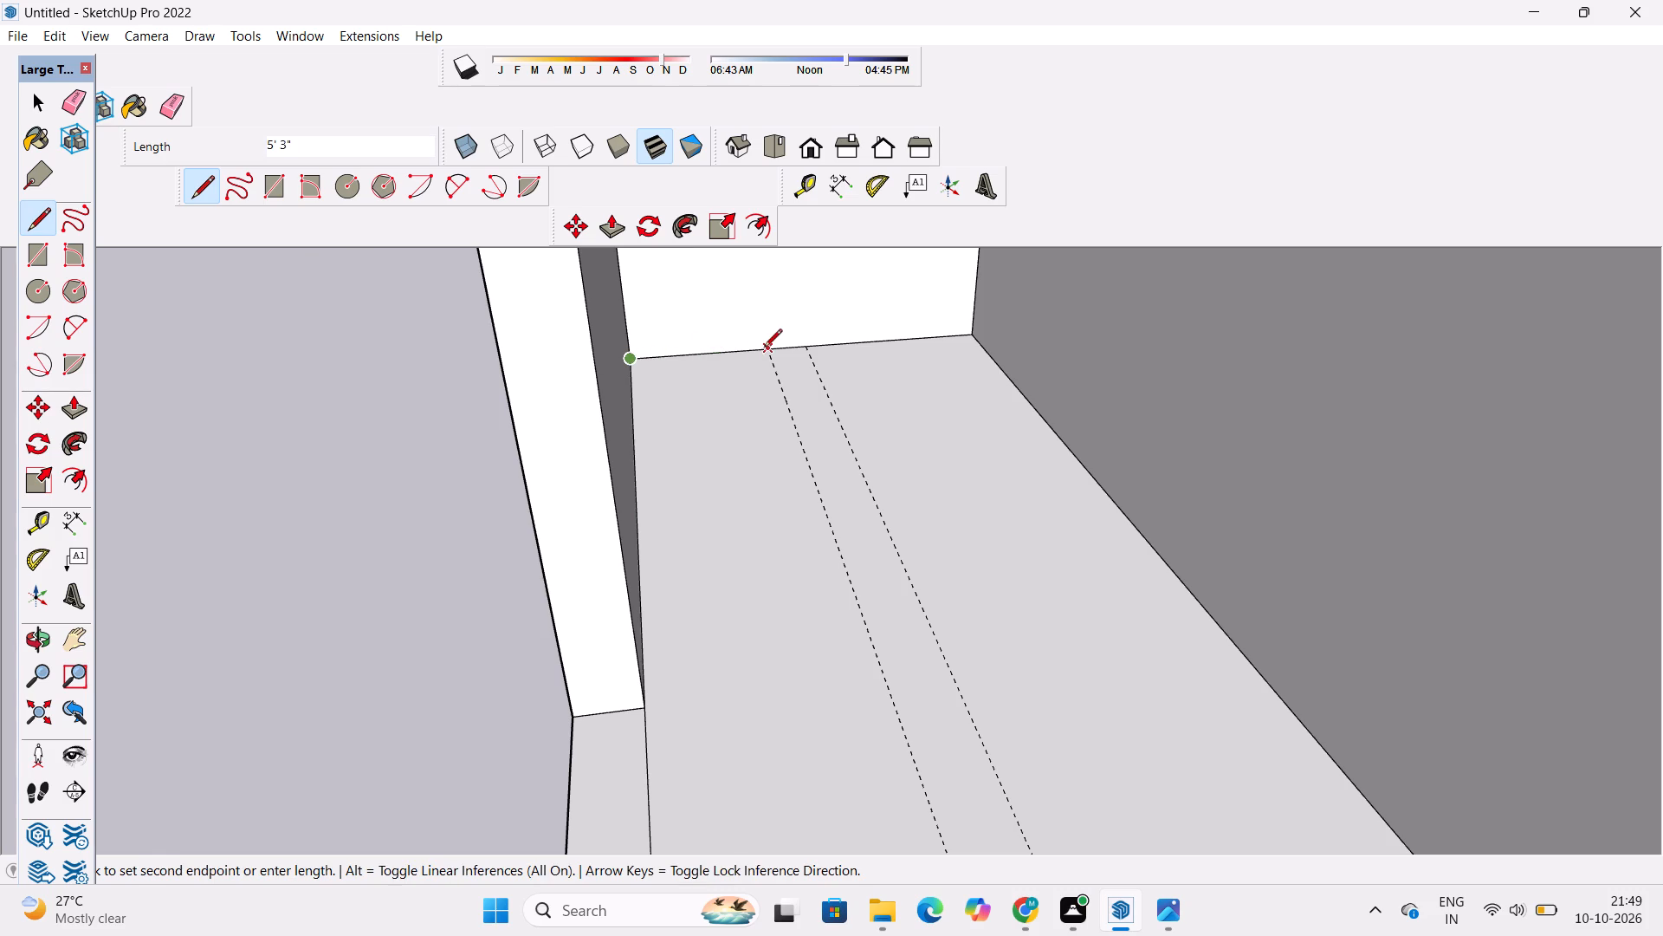
key(space)
text(l)
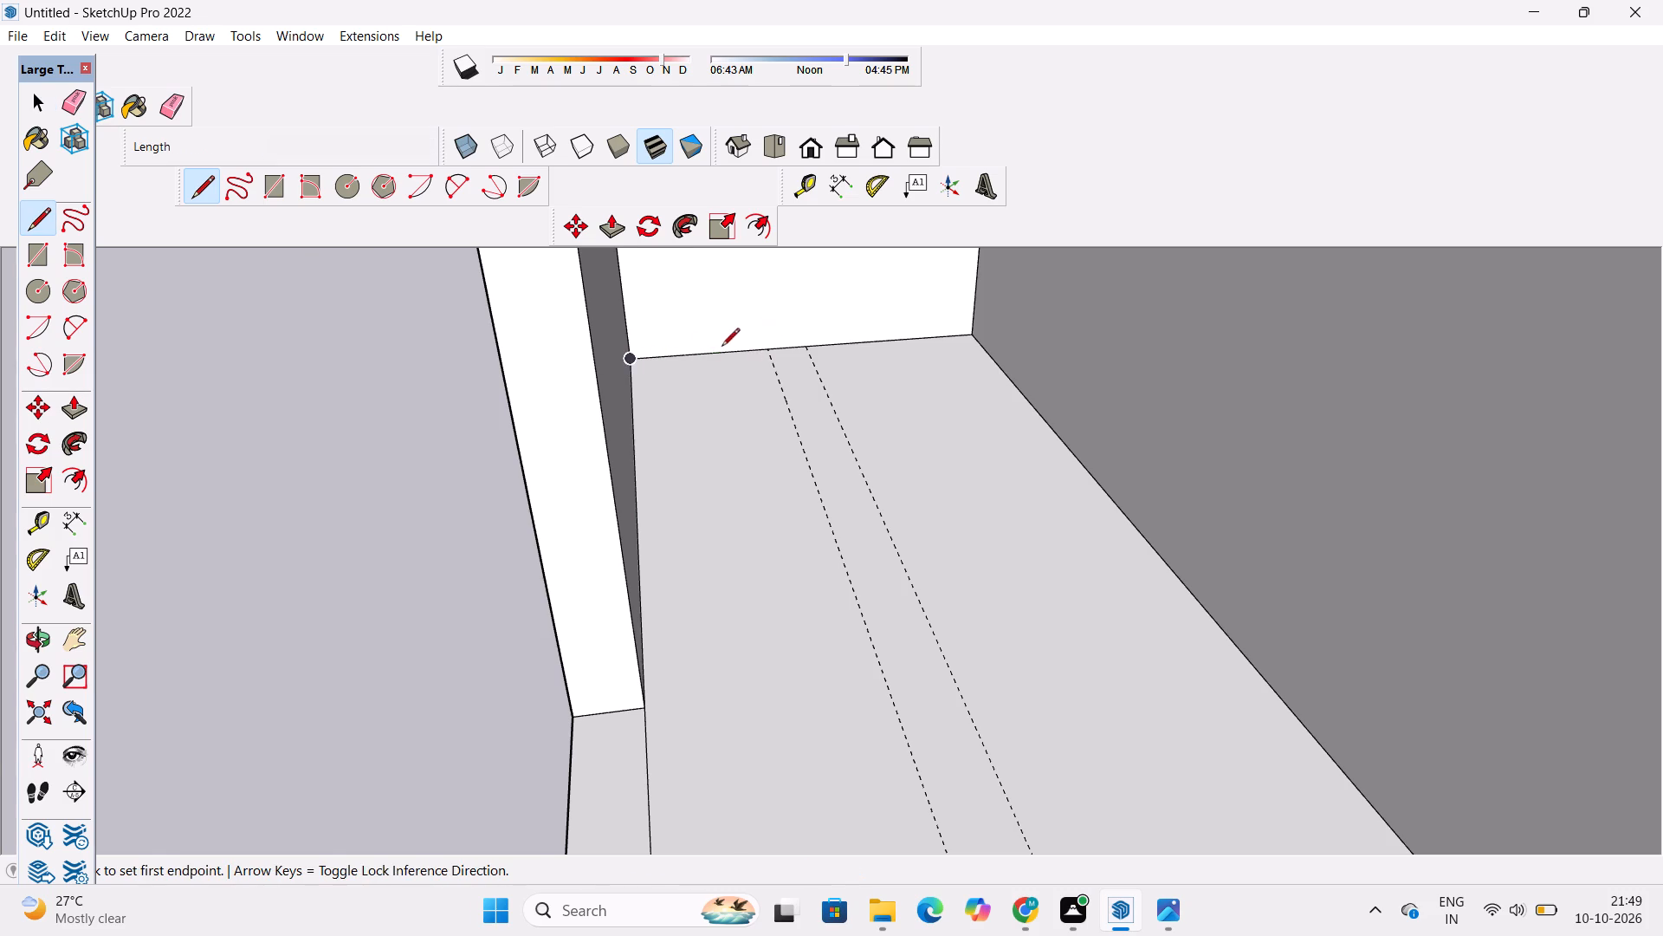
scroll(708, 348, up, 8)
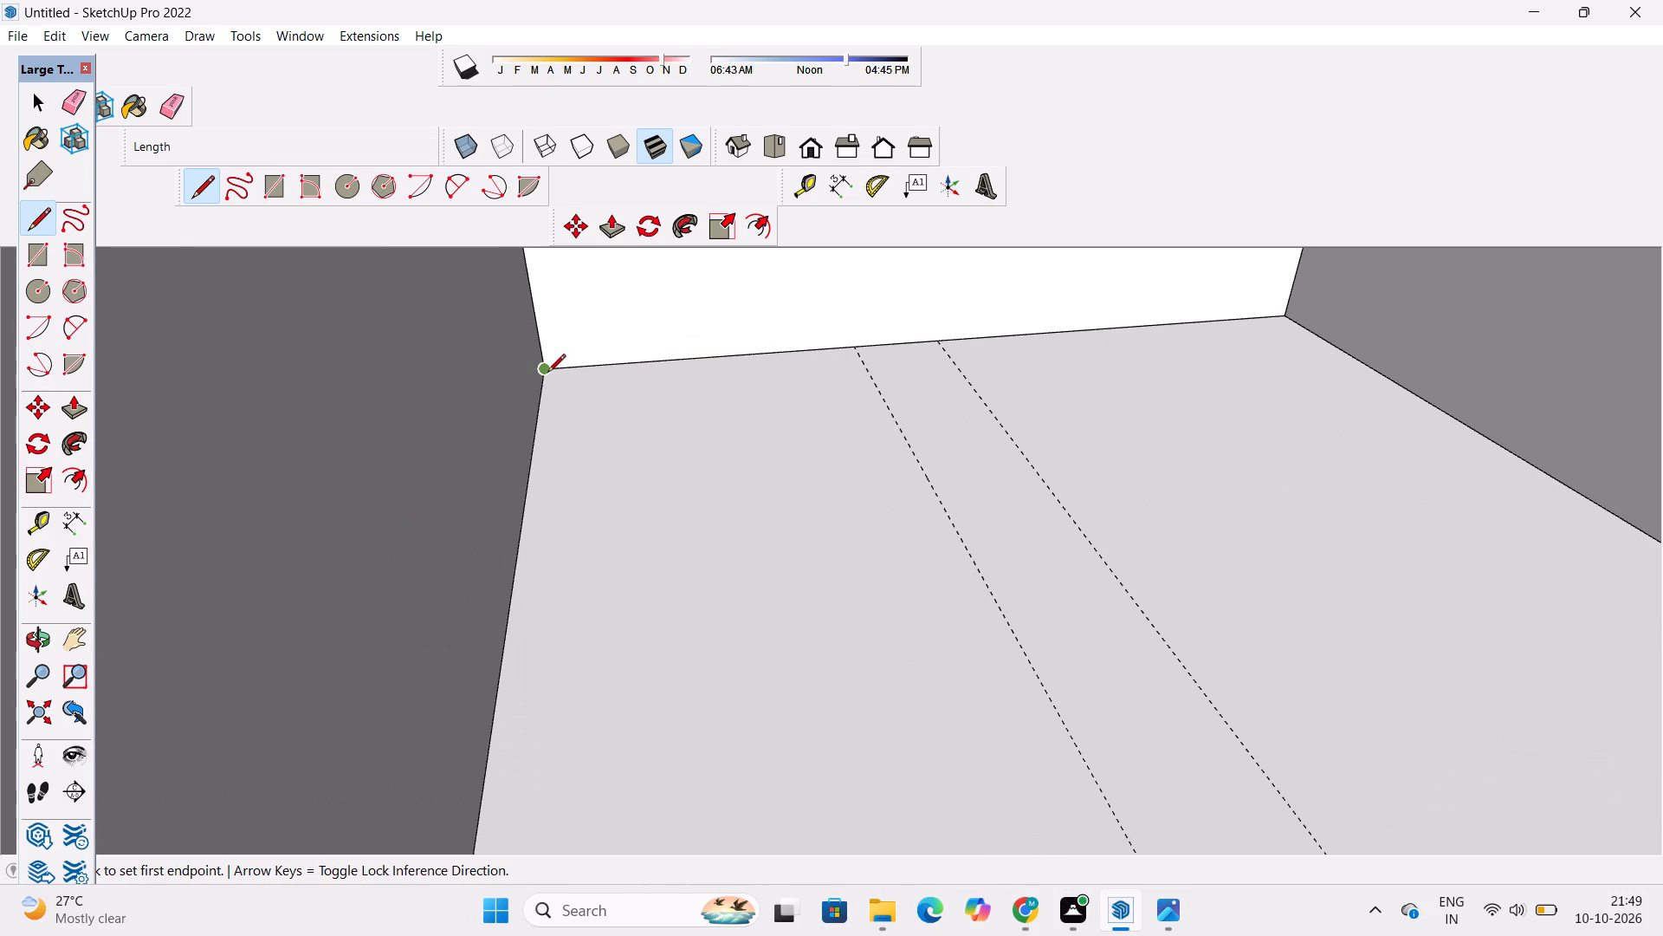
scroll(547, 374, up, 5)
click(546, 366)
scroll(546, 366, down, 6)
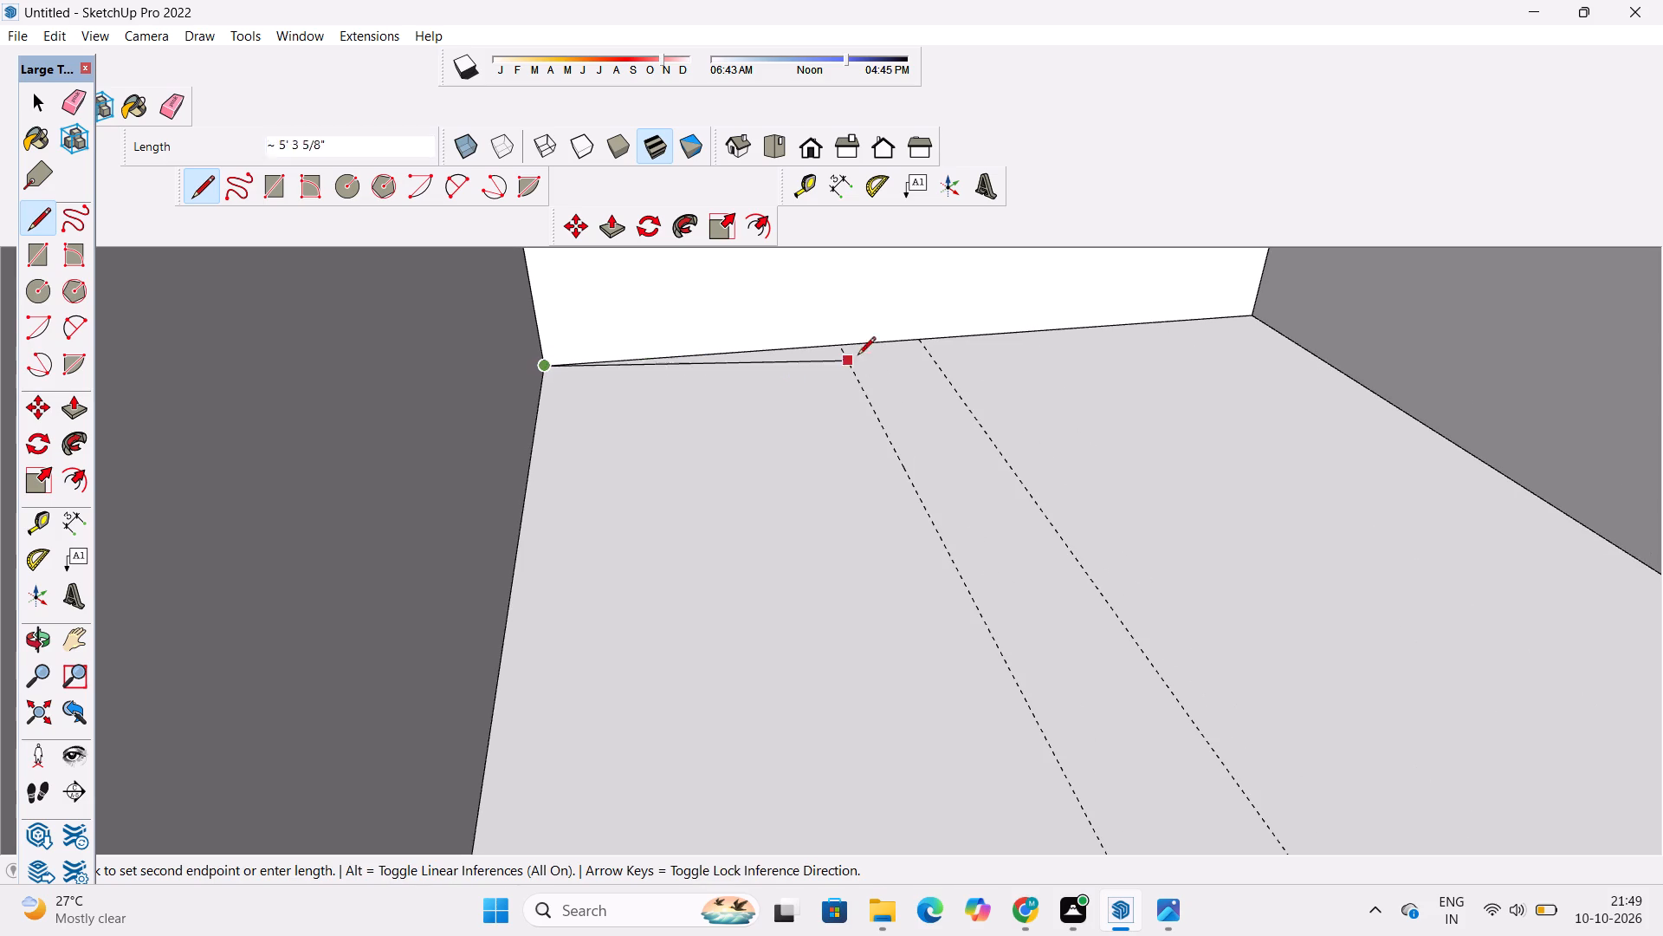
click(837, 347)
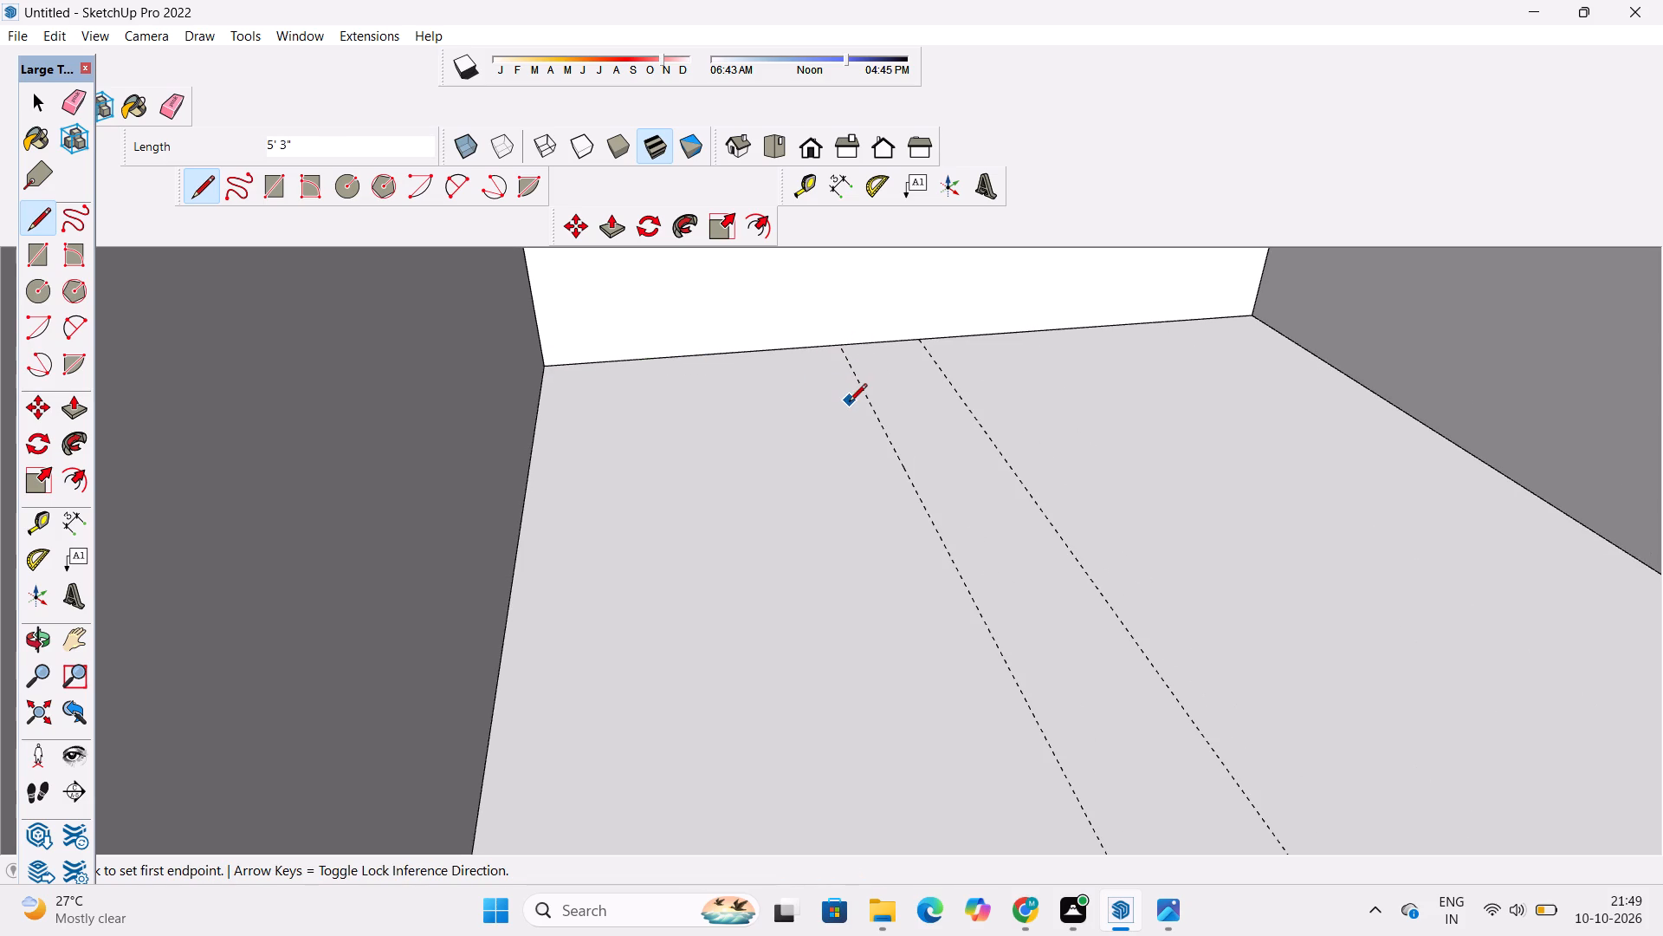
key(space)
Place a guide on the lower opening's floor, offset 5' 3" inward from the front edge line.
key(o)
scroll(847, 392, down, 7)
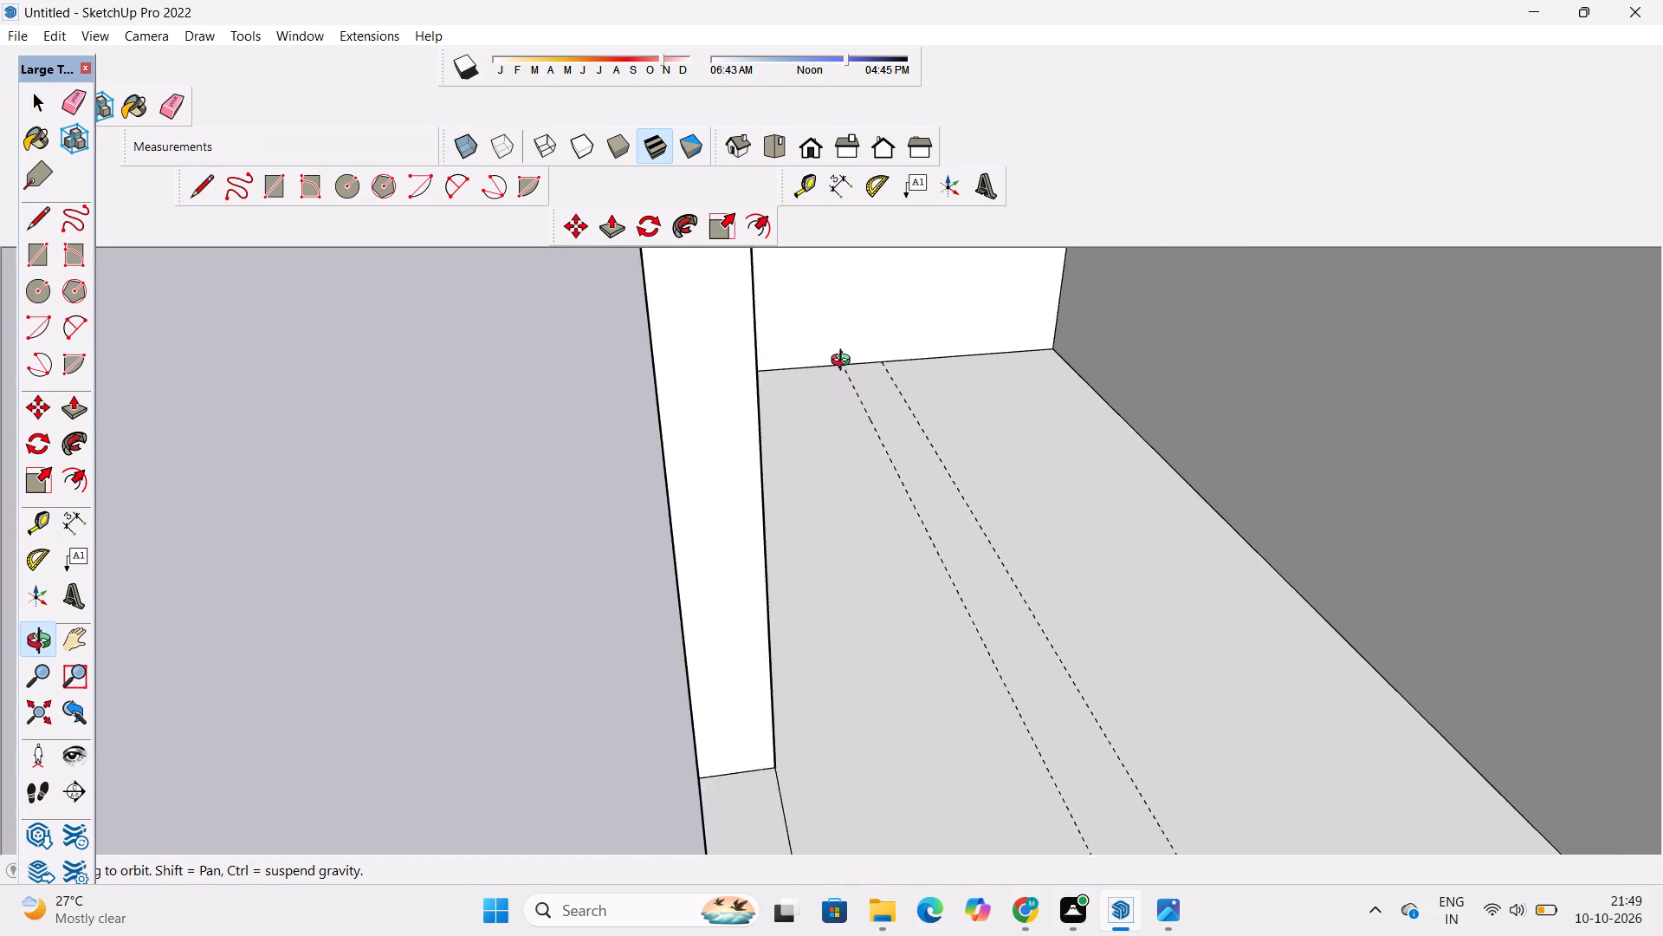
scroll(844, 362, down, 10)
shift+drag(871, 495, 881, 416)
drag(883, 415, 898, 437)
scroll(903, 517, up, 4)
shift+drag(886, 635, 891, 539)
scroll(886, 575, up, 8)
shift+drag(882, 585, 885, 551)
drag(865, 566, 849, 569)
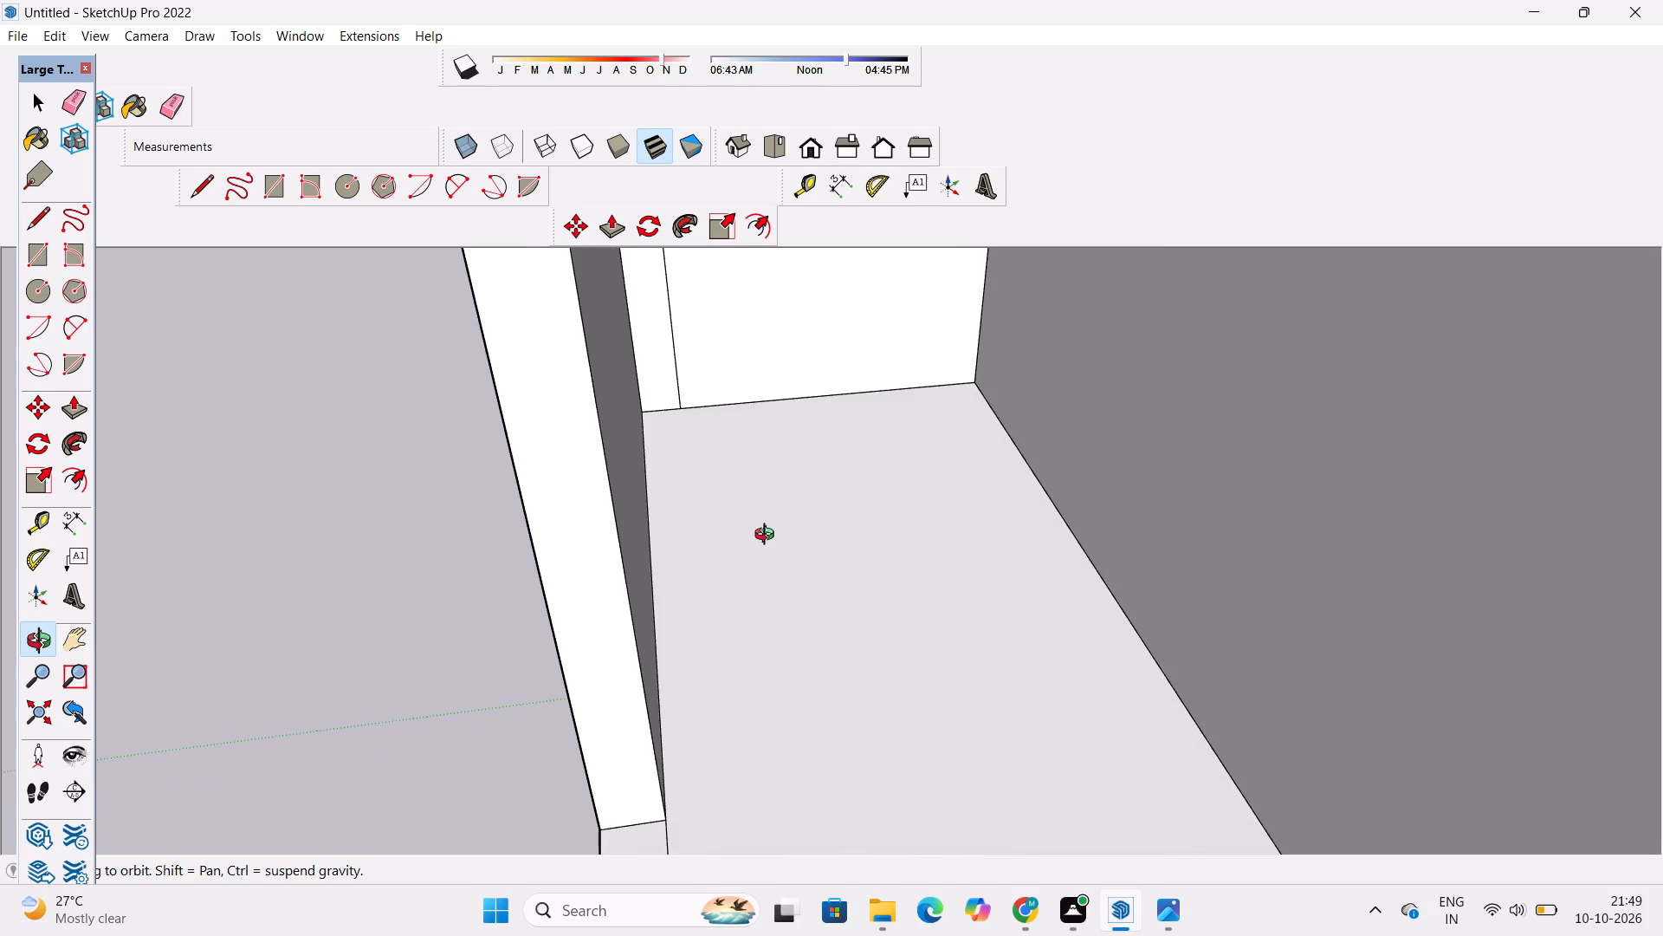
key(t)
click(652, 569)
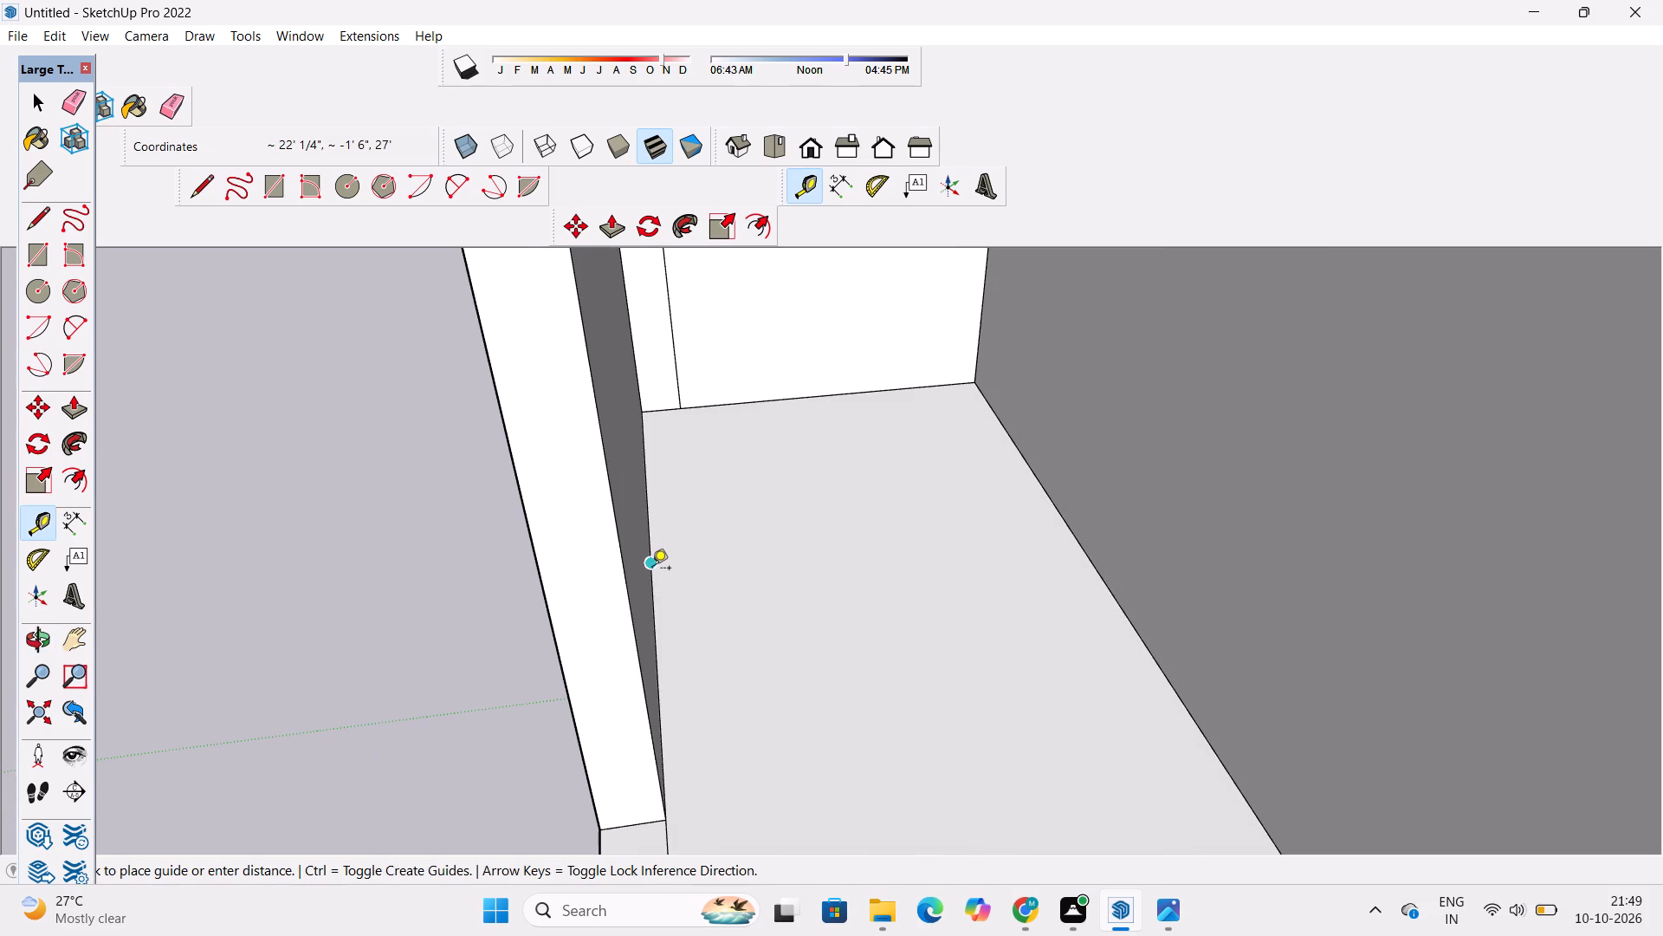
text(5'3")
key(Return)
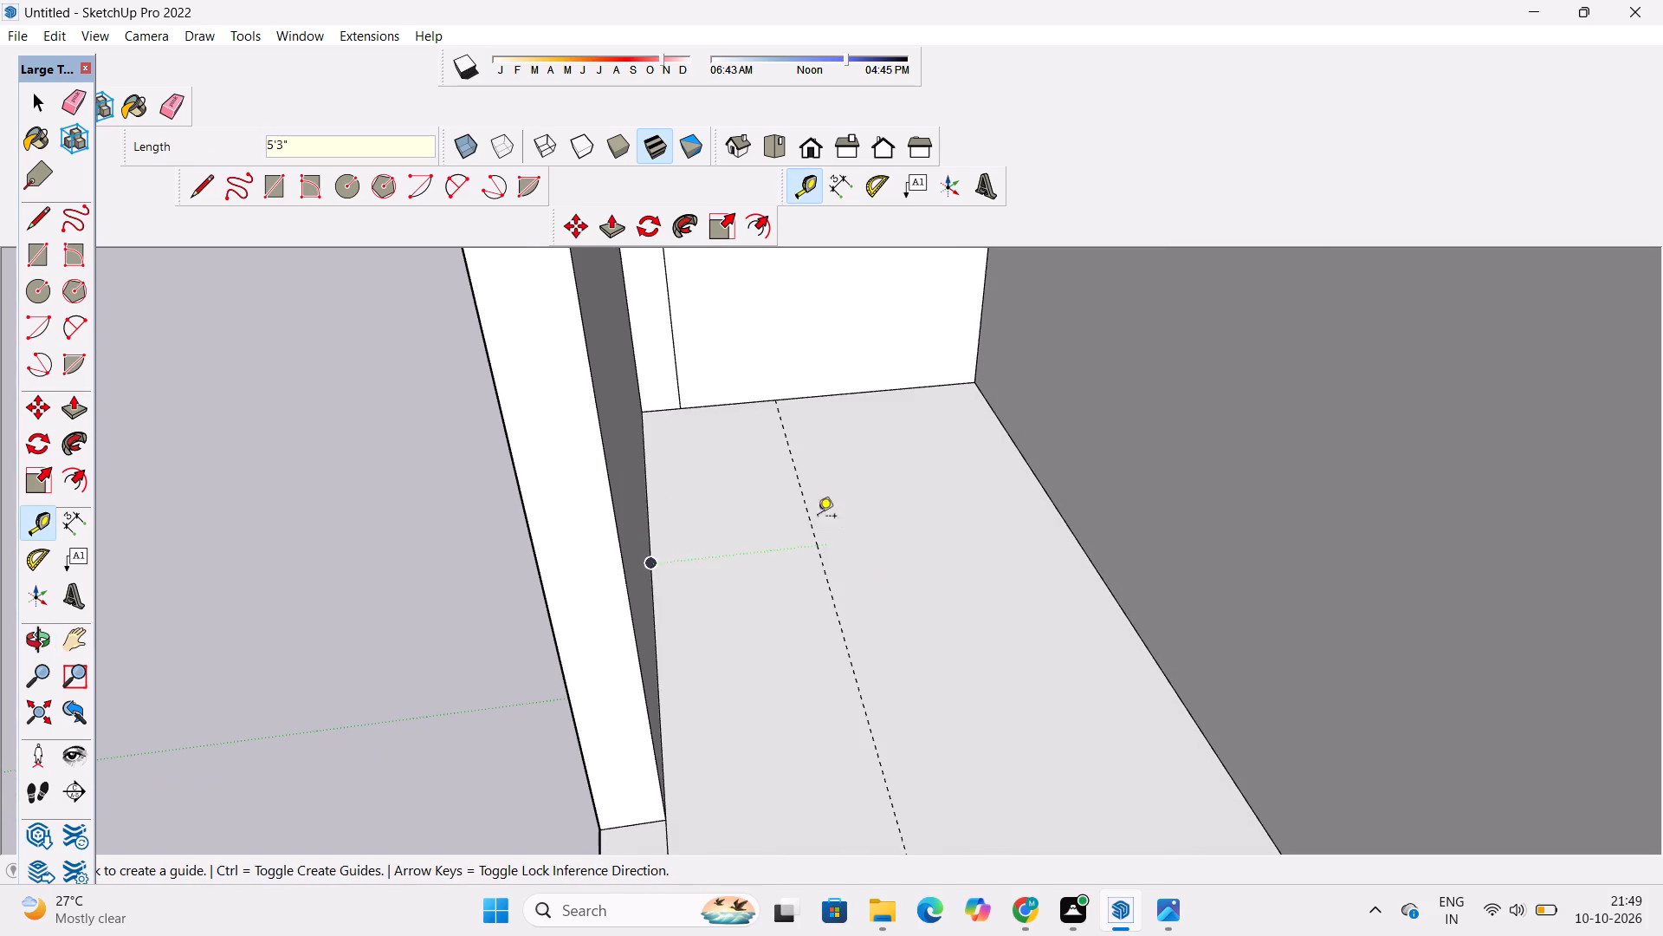
Place a second guide on the lower opening's floor, offset 1.5' farther inward from the first.
click(802, 491)
text(1.5')
key(Return)
Examine the pairs of guides in both storeys' front openings from the front and from above.
scroll(860, 484, down, 4)
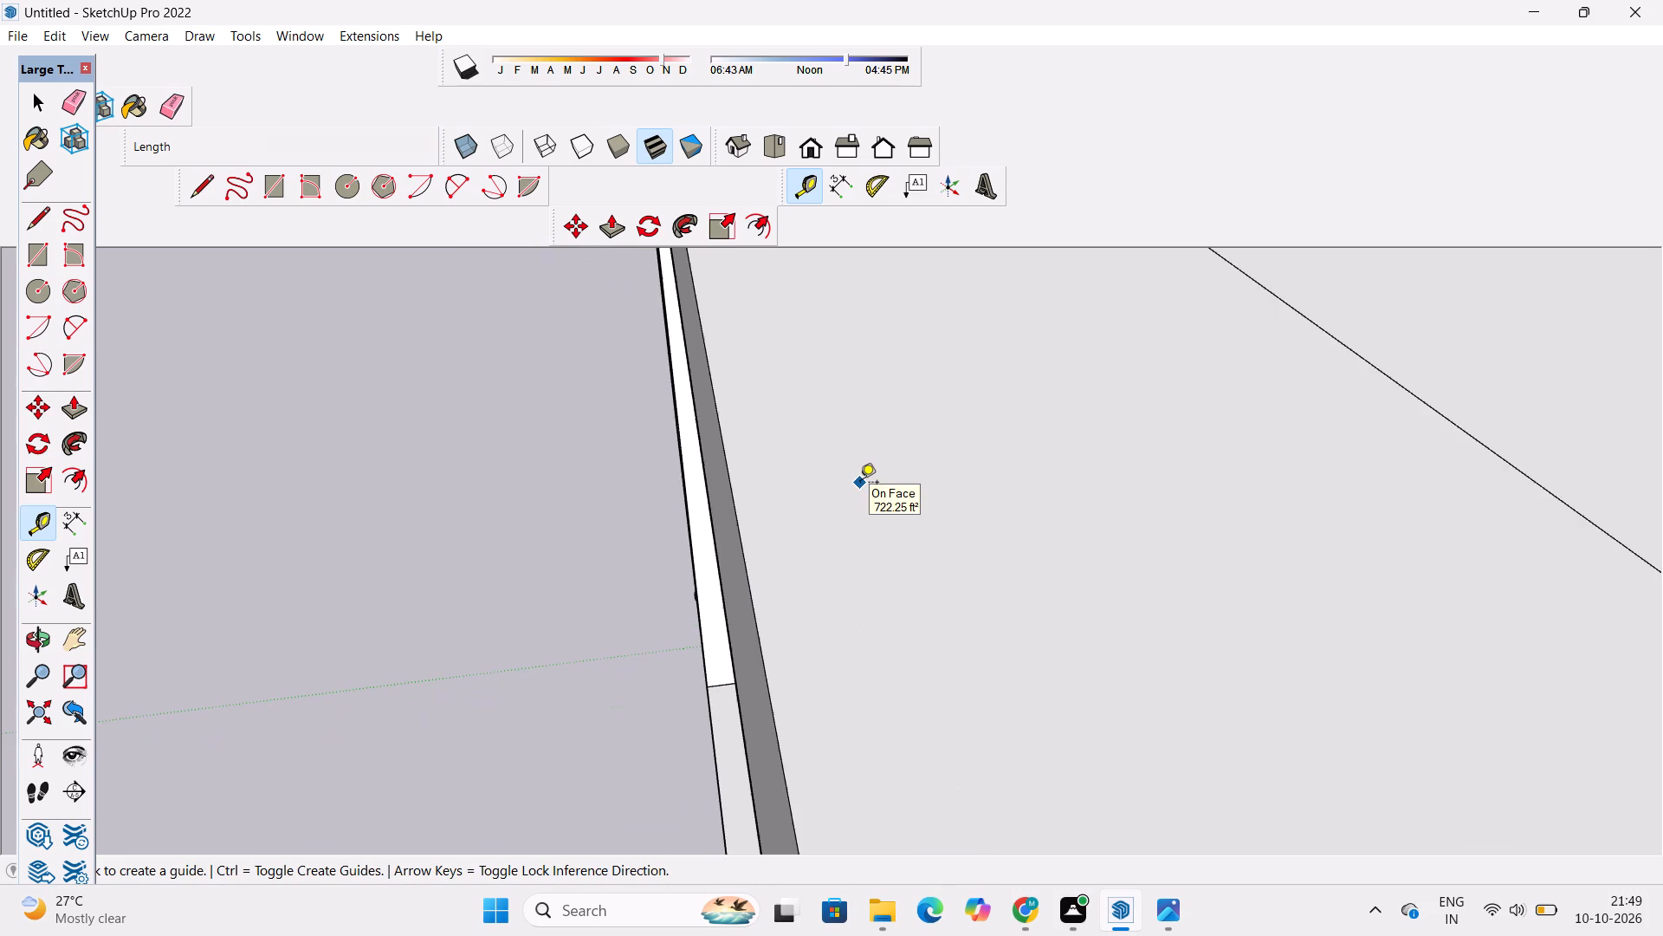
key(o)
scroll(852, 491, down, 7)
drag(752, 574, 1069, 547)
scroll(1058, 526, down, 6)
drag(1060, 527, 932, 510)
drag(933, 510, 952, 520)
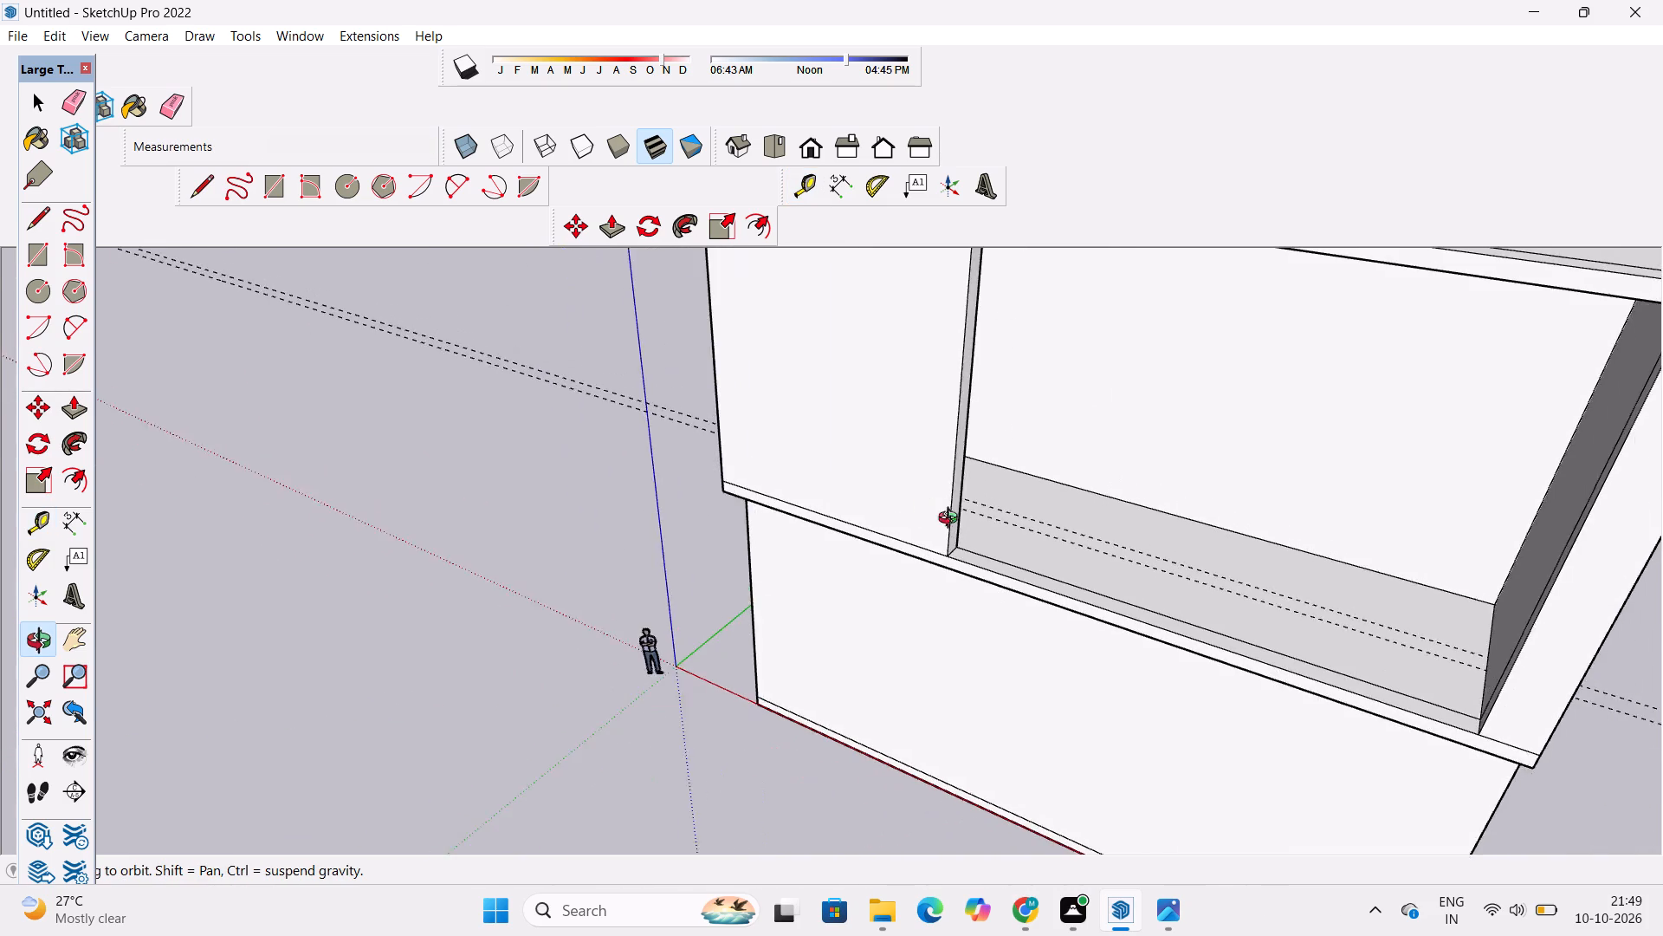
drag(952, 520, 1050, 547)
scroll(1064, 542, down, 5)
shift+drag(1062, 531, 1006, 535)
drag(1000, 575, 1052, 667)
scroll(1043, 626, up, 2)
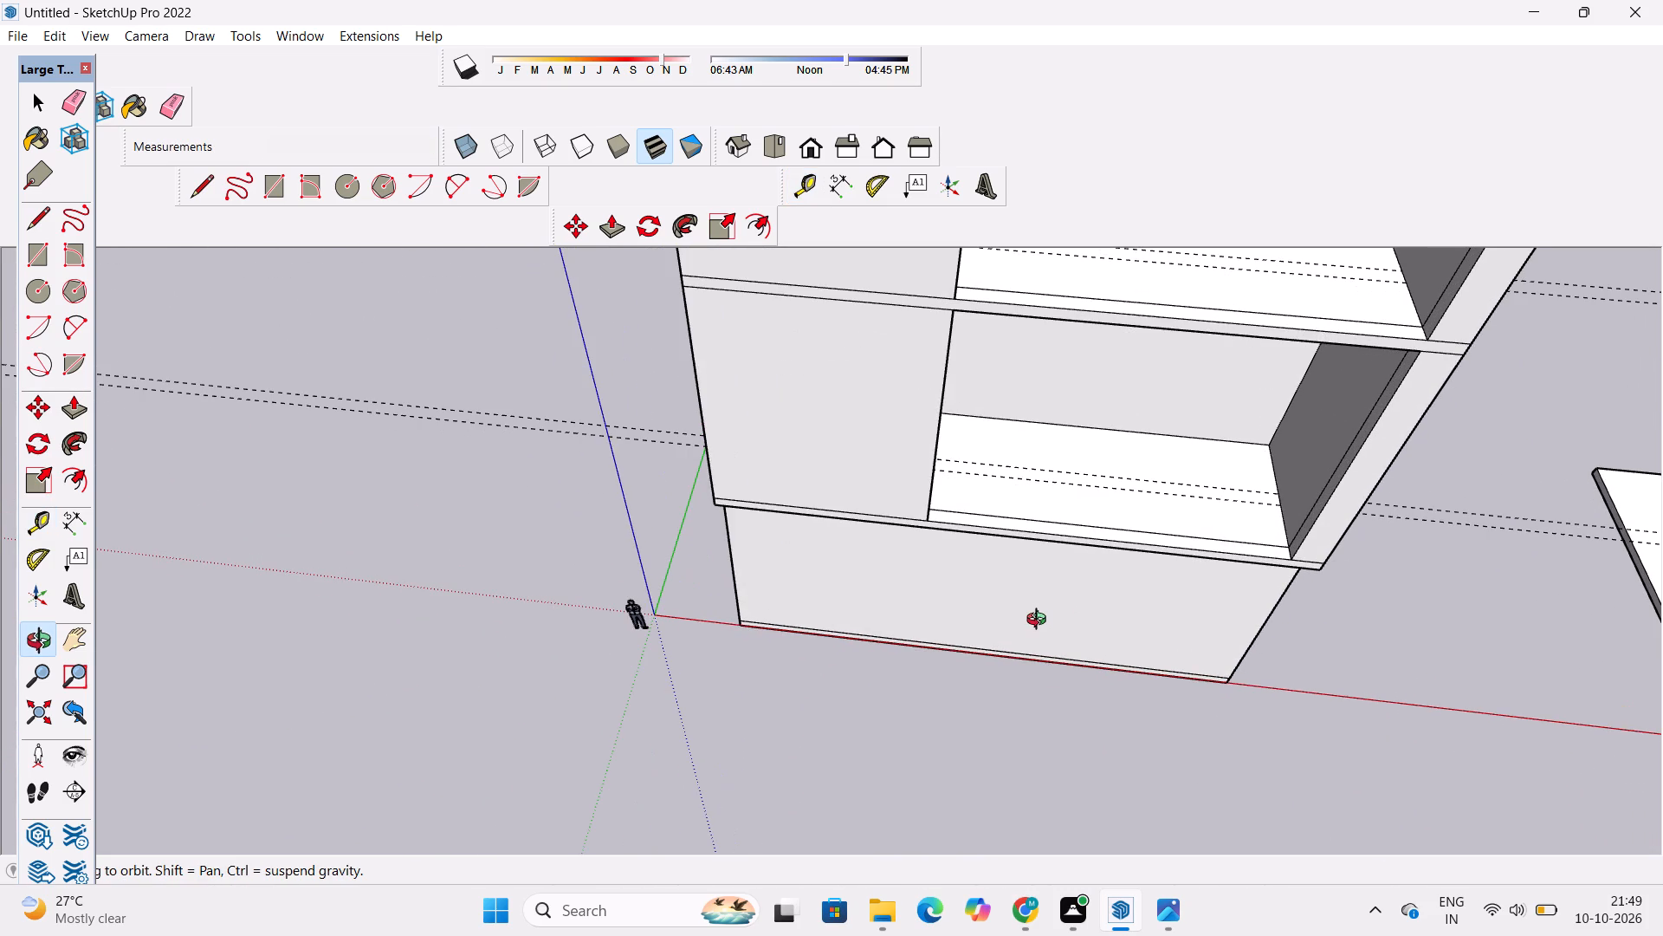
scroll(1028, 618, down, 2)
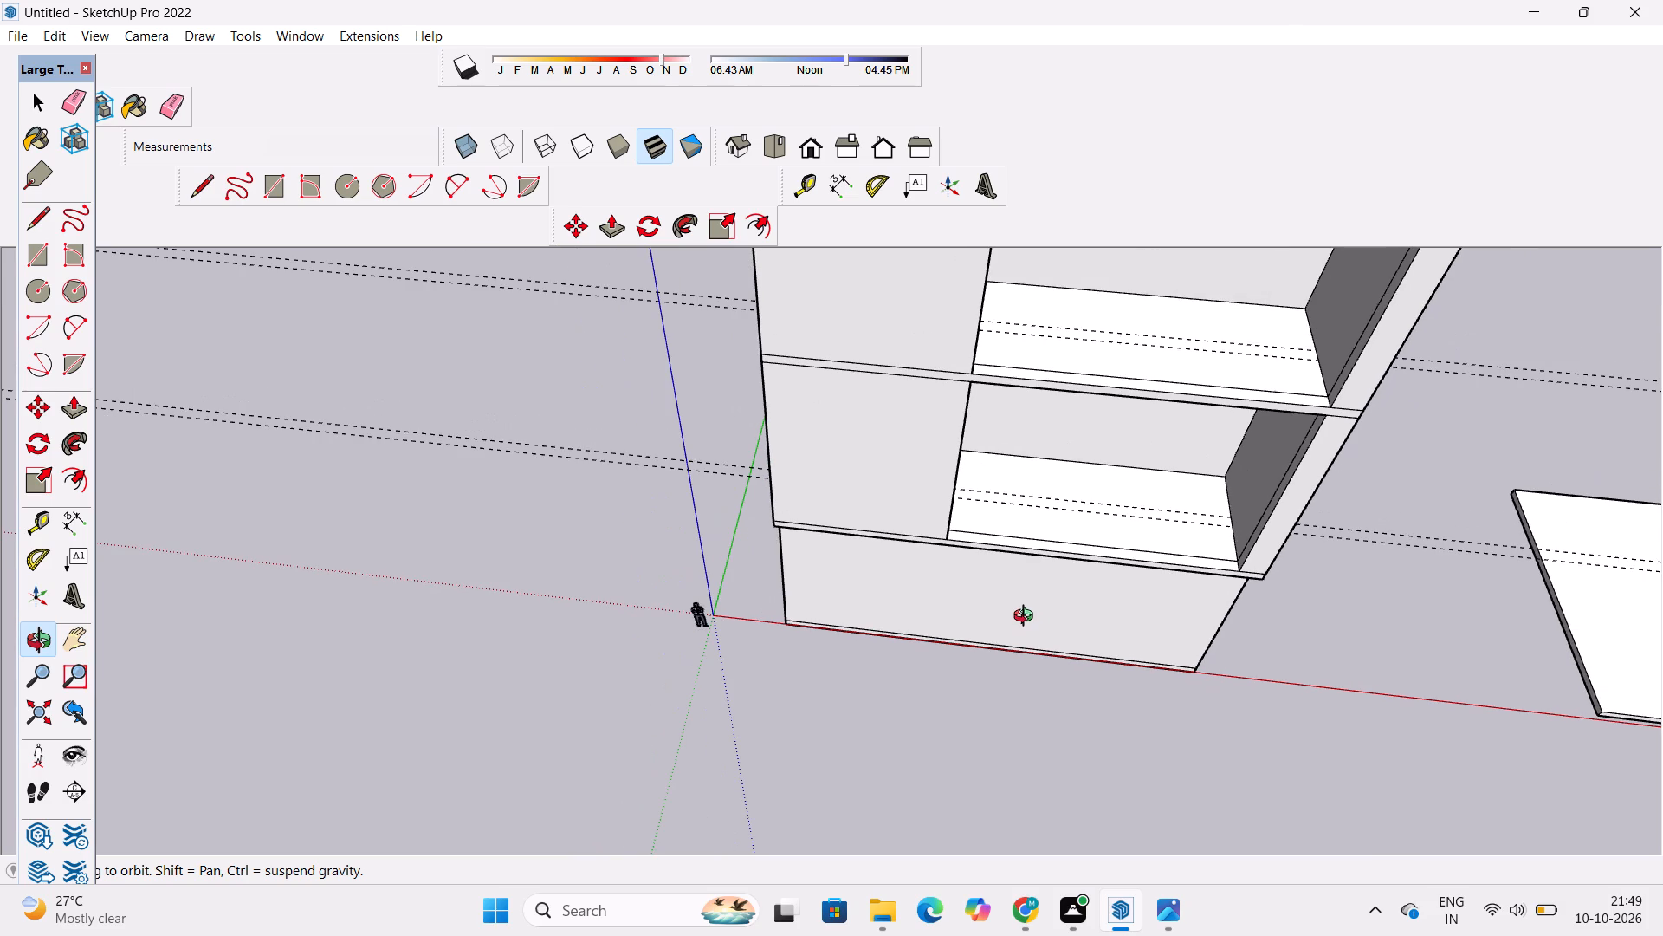
shift+drag(1027, 612, 956, 640)
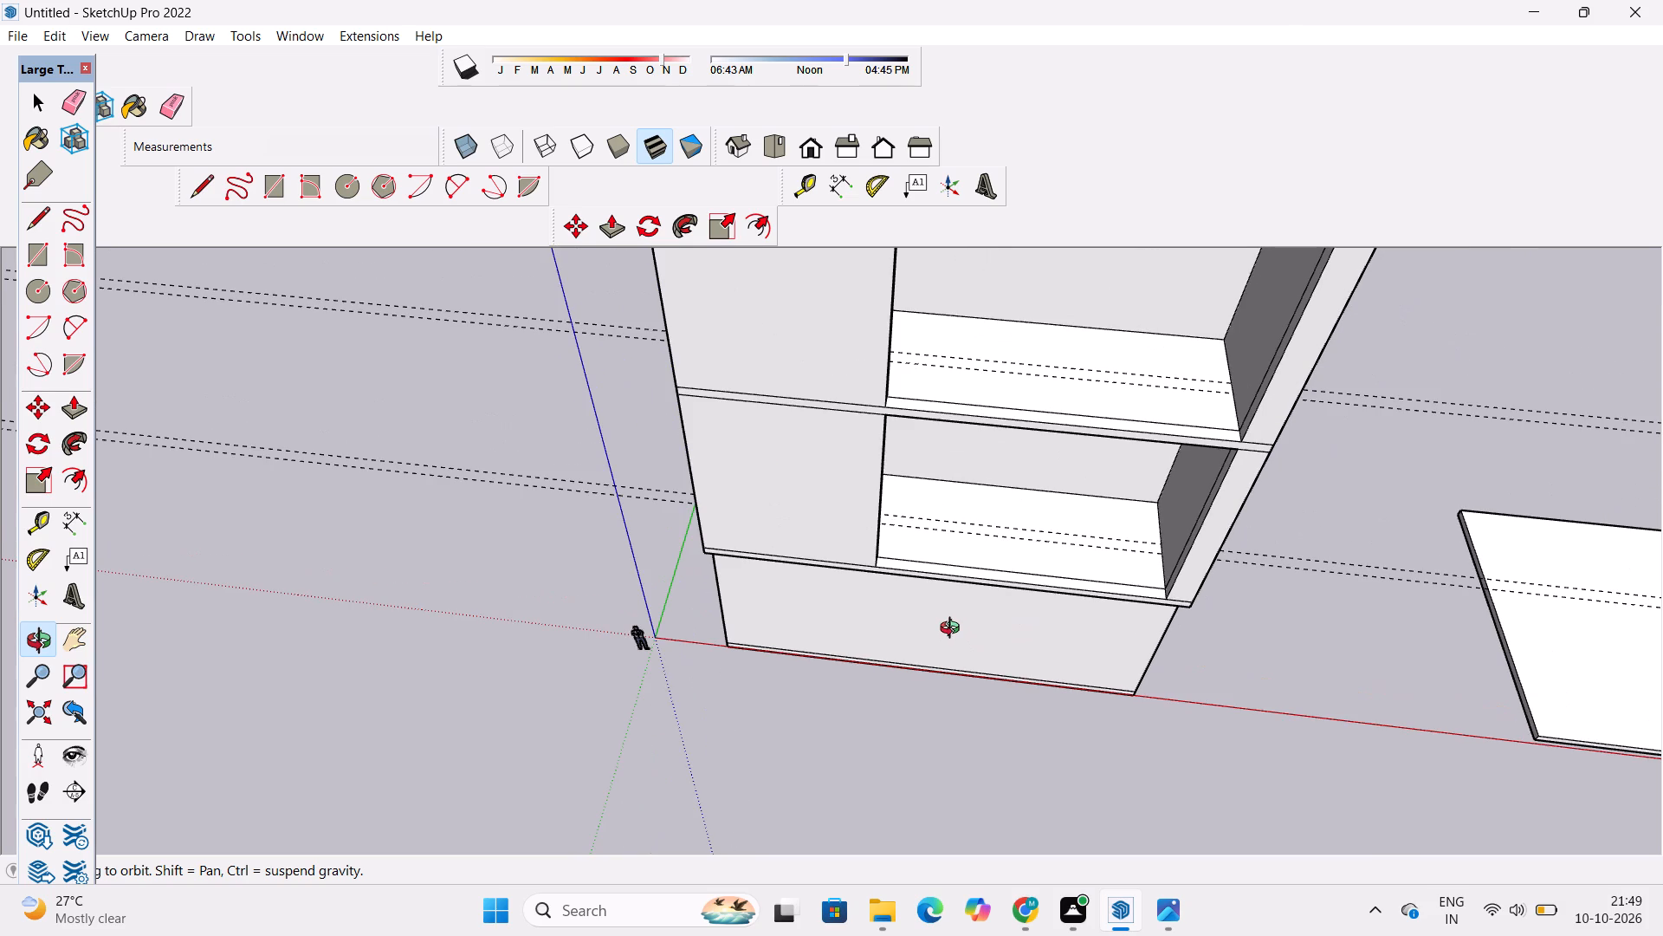
scroll(954, 630, down, 5)
shift+drag(948, 621, 937, 699)
shift+drag(938, 700, 939, 702)
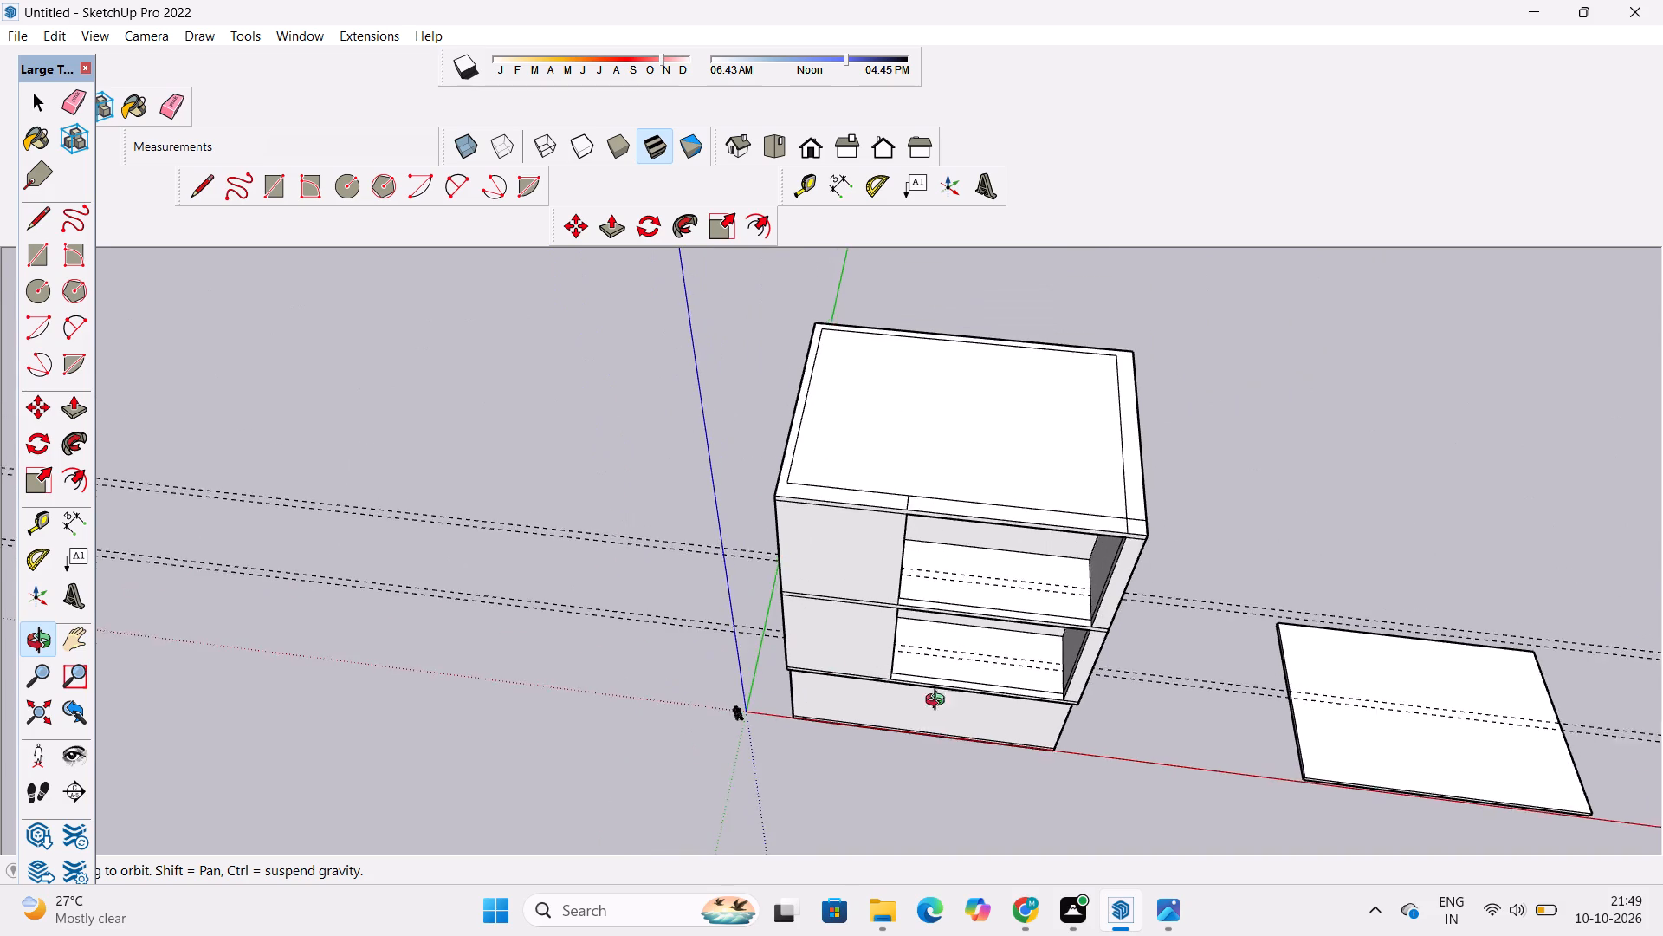
shift+drag(939, 702, 1005, 627)
scroll(988, 641, up, 5)
shift+drag(986, 650, 891, 670)
drag(899, 711, 884, 688)
shift+drag(884, 688, 875, 711)
shift+scroll(870, 709, up, 3)
shift+scroll(866, 694, down, 1)
shift+drag(865, 692, 783, 712)
shift+drag(783, 712, 721, 742)
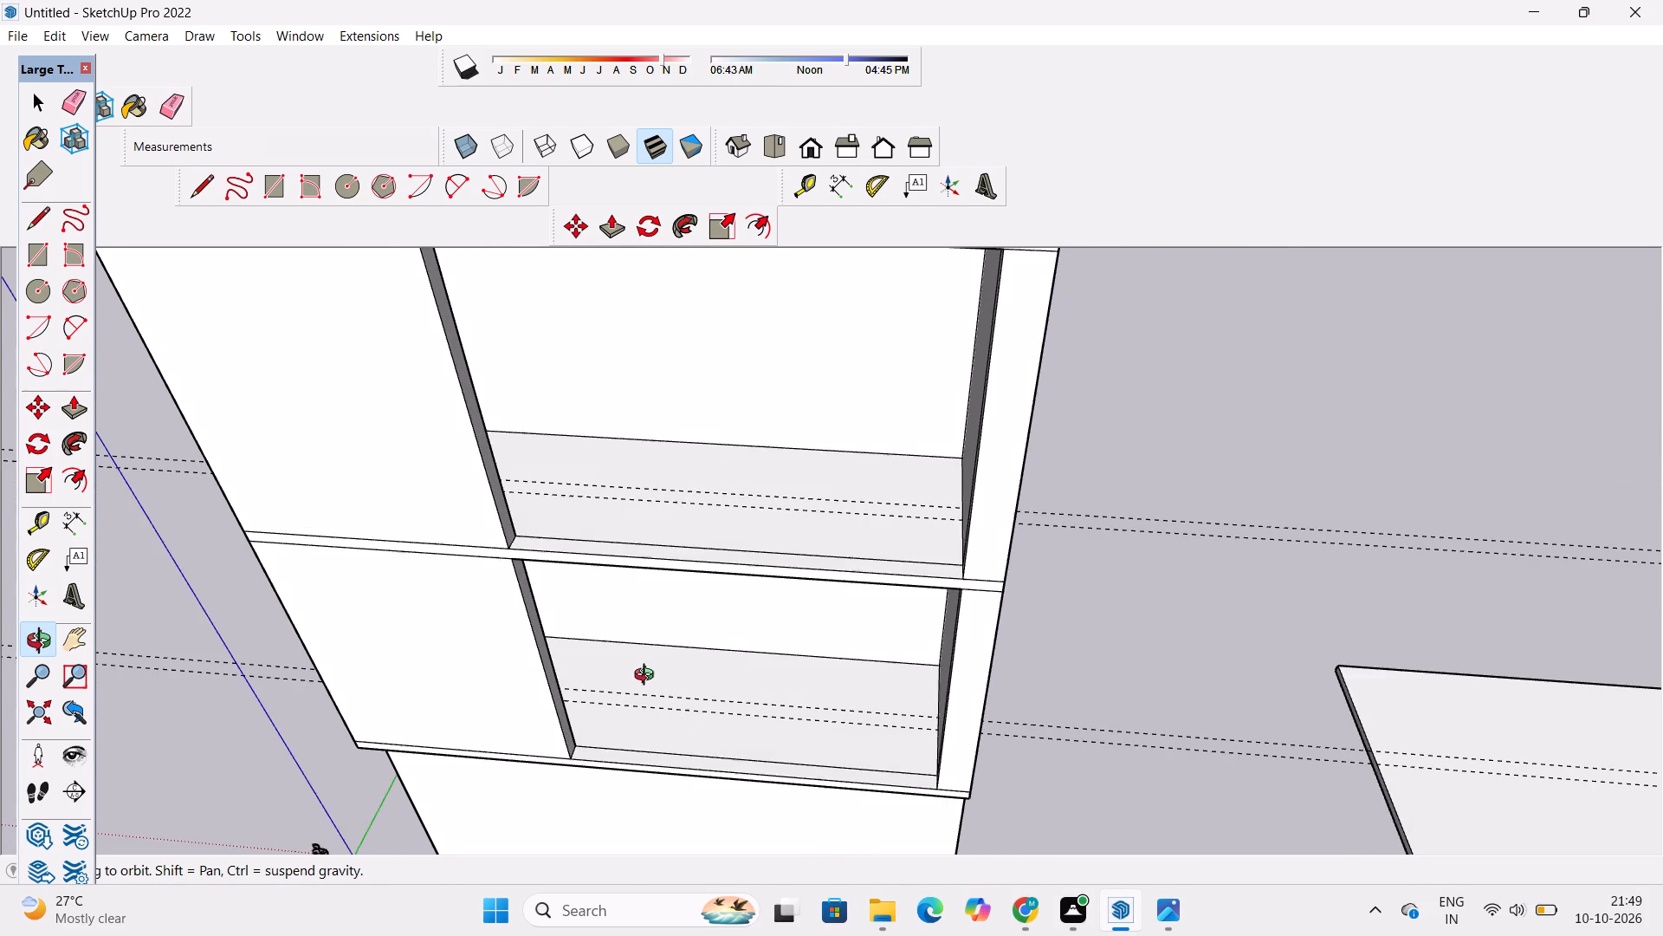
scroll(637, 667, up, 2)
shift+drag(672, 662, 786, 728)
drag(793, 726, 811, 652)
scroll(813, 640, down, 3)
shift+drag(813, 634, 777, 652)
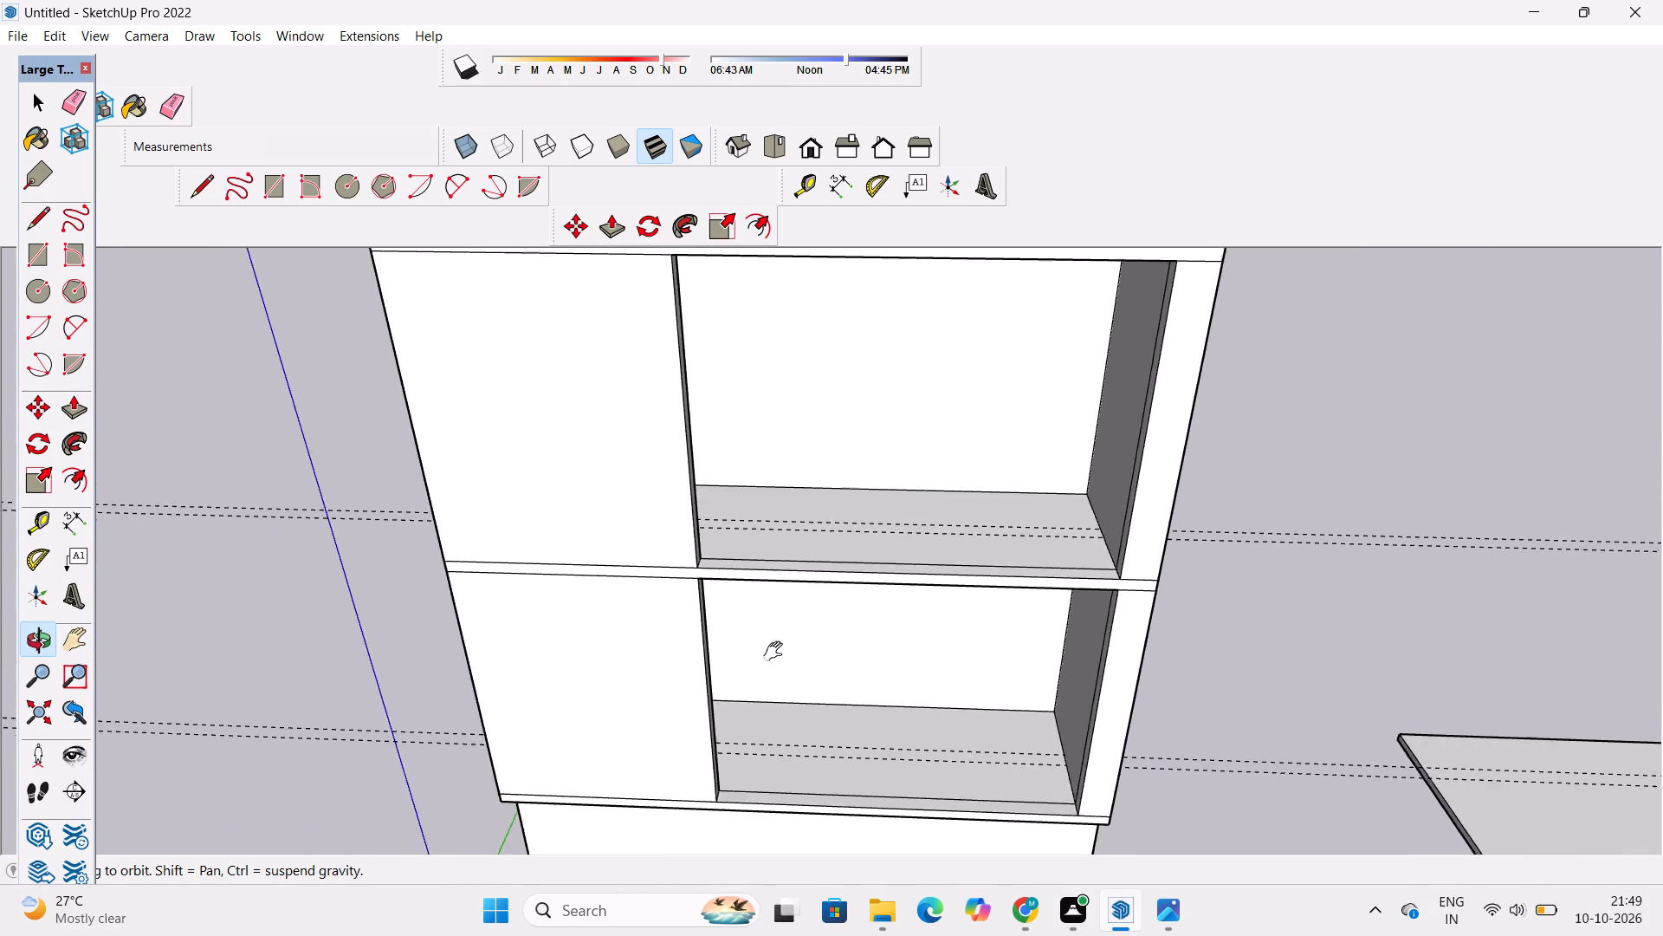
shift+drag(777, 652, 772, 655)
drag(771, 655, 806, 711)
drag(805, 709, 802, 681)
Place a front-to-back guide on the upper opening's floor, offset 24' from the side wall farther from the origin.
key(t)
scroll(911, 586, up, 7)
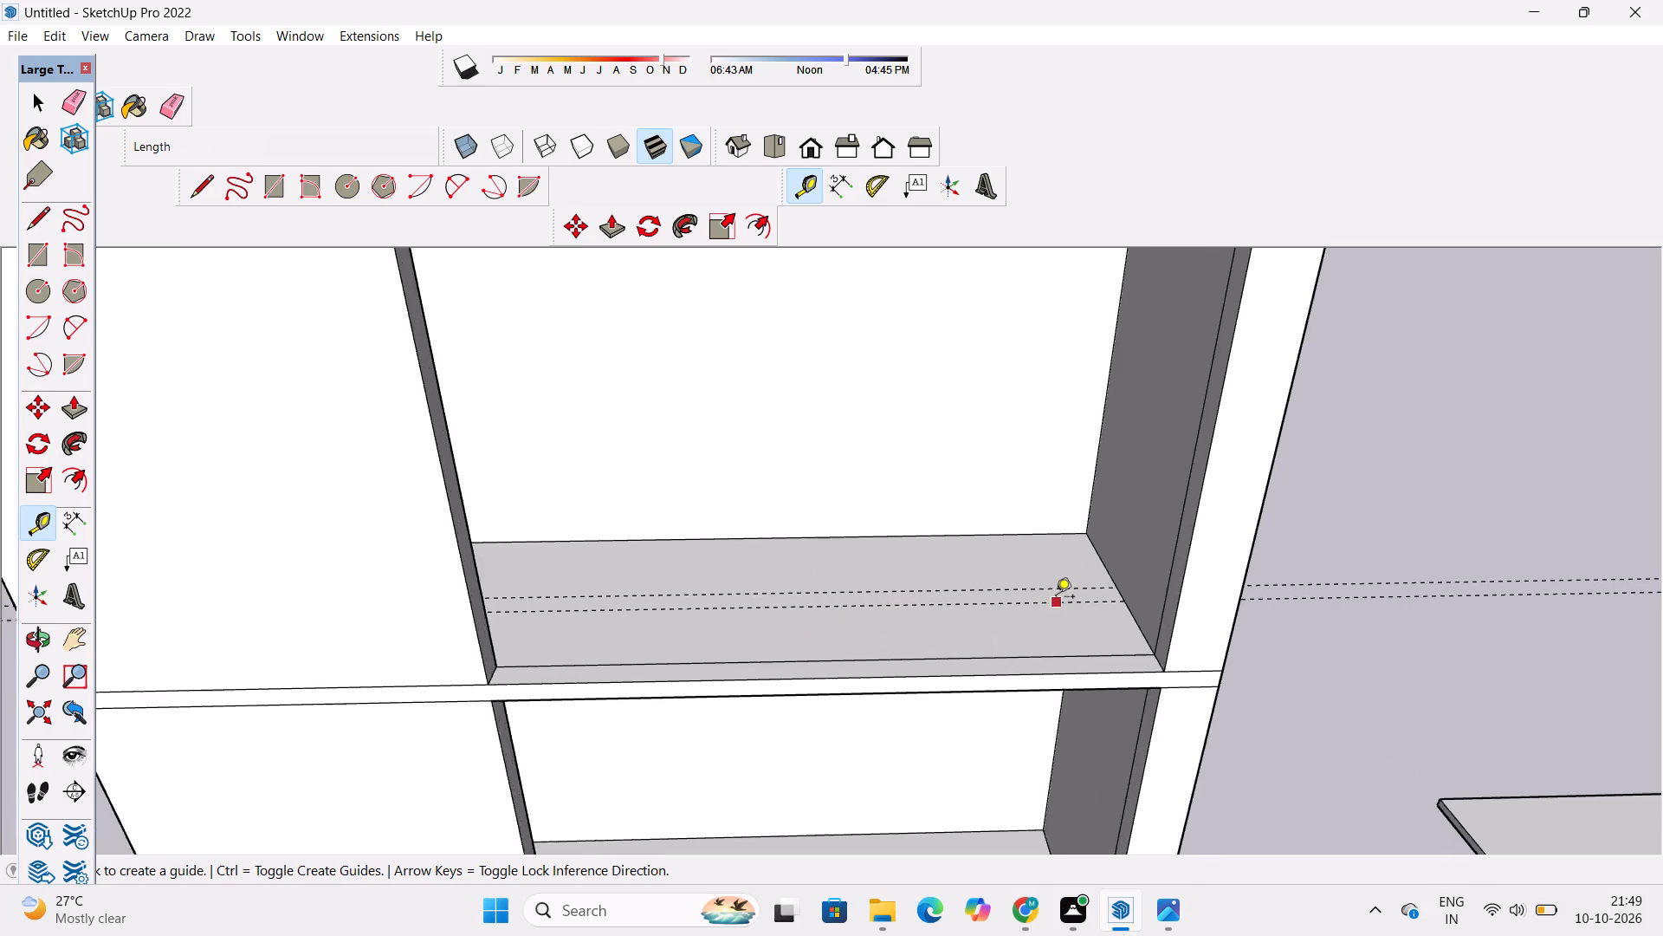
scroll(1056, 598, up, 5)
click(1175, 597)
scroll(1175, 597, down, 7)
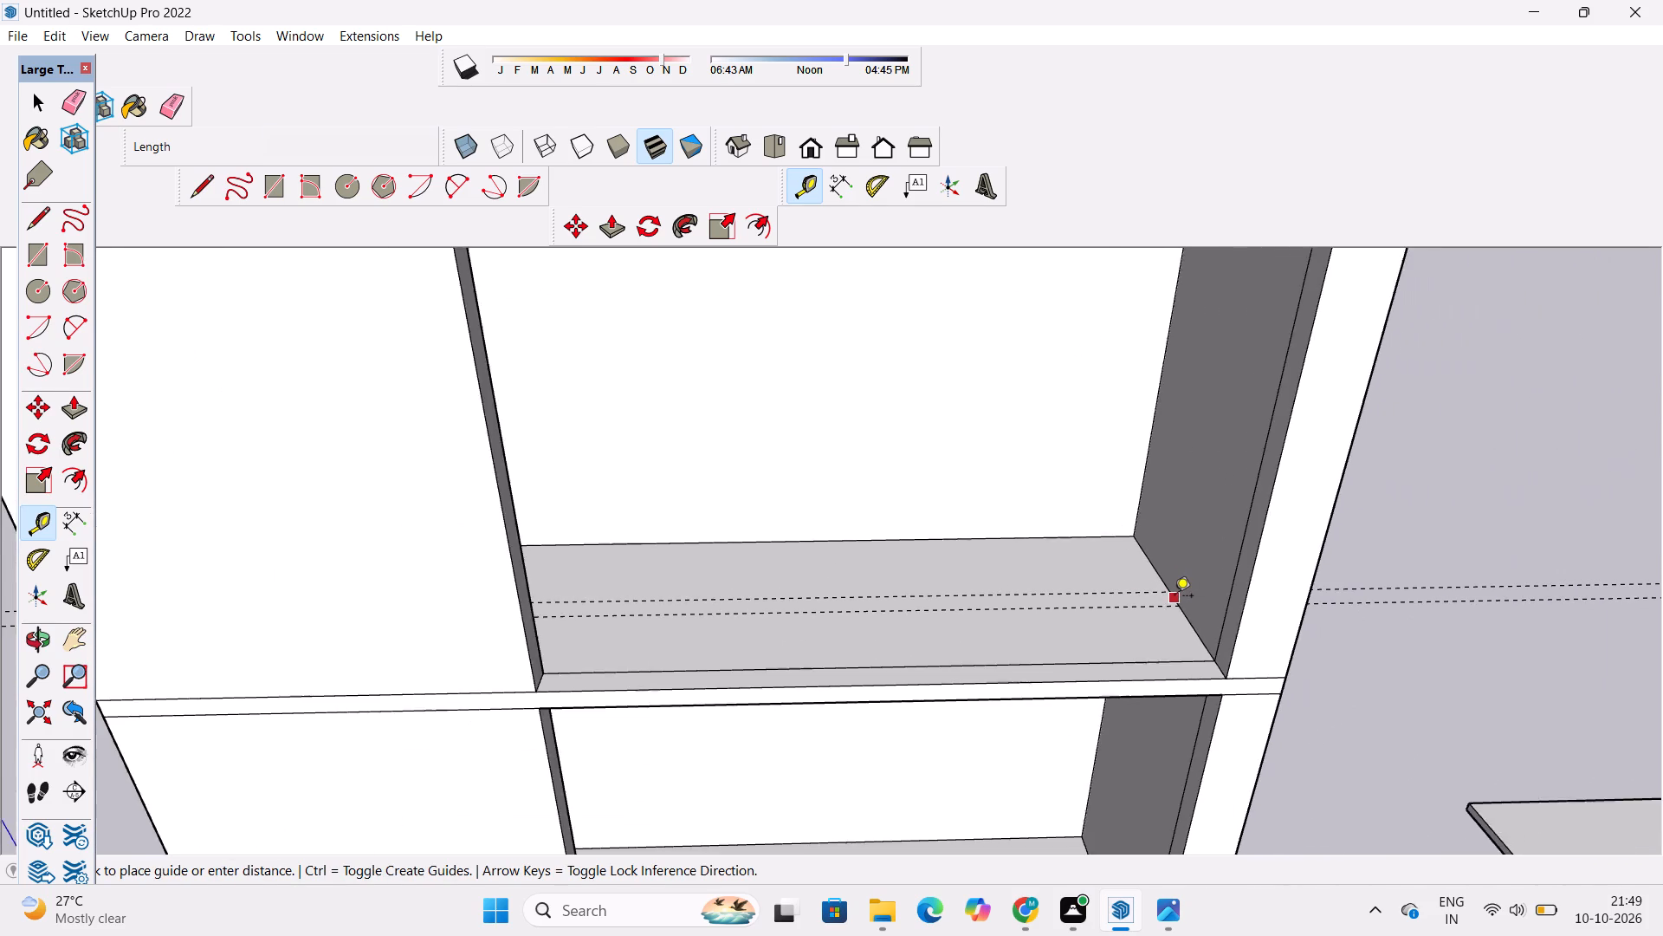
scroll(1174, 597, down, 10)
scroll(1019, 601, up, 4)
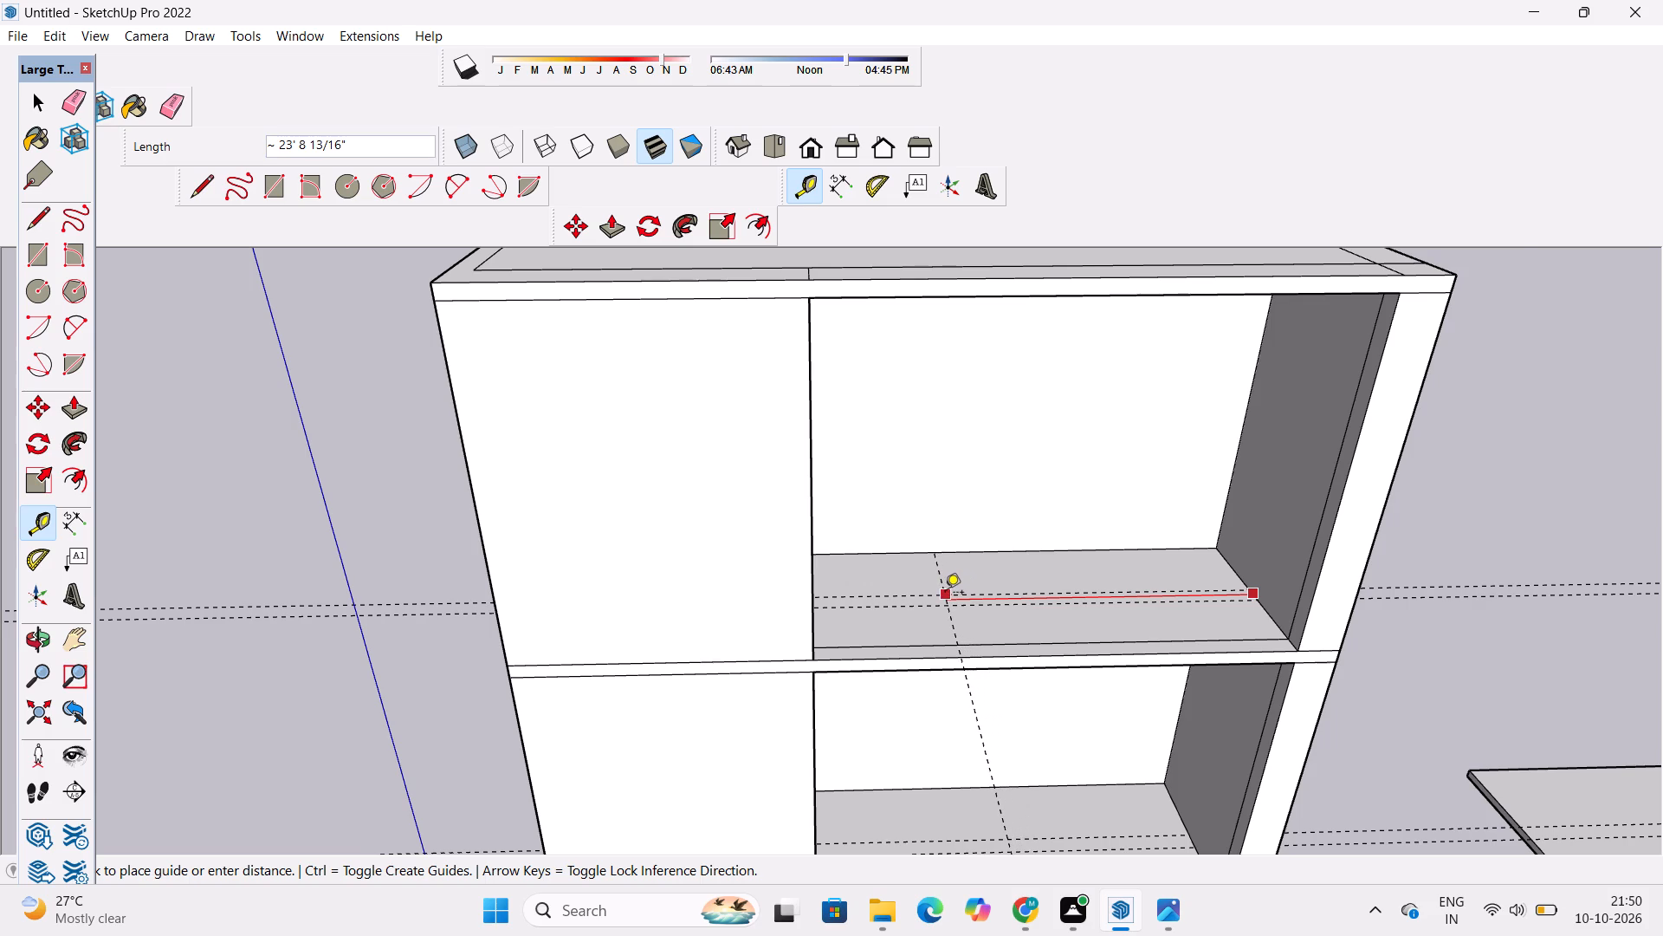
scroll(945, 594, up, 1)
scroll(945, 594, down, 2)
scroll(945, 594, up, 4)
scroll(945, 594, down, 5)
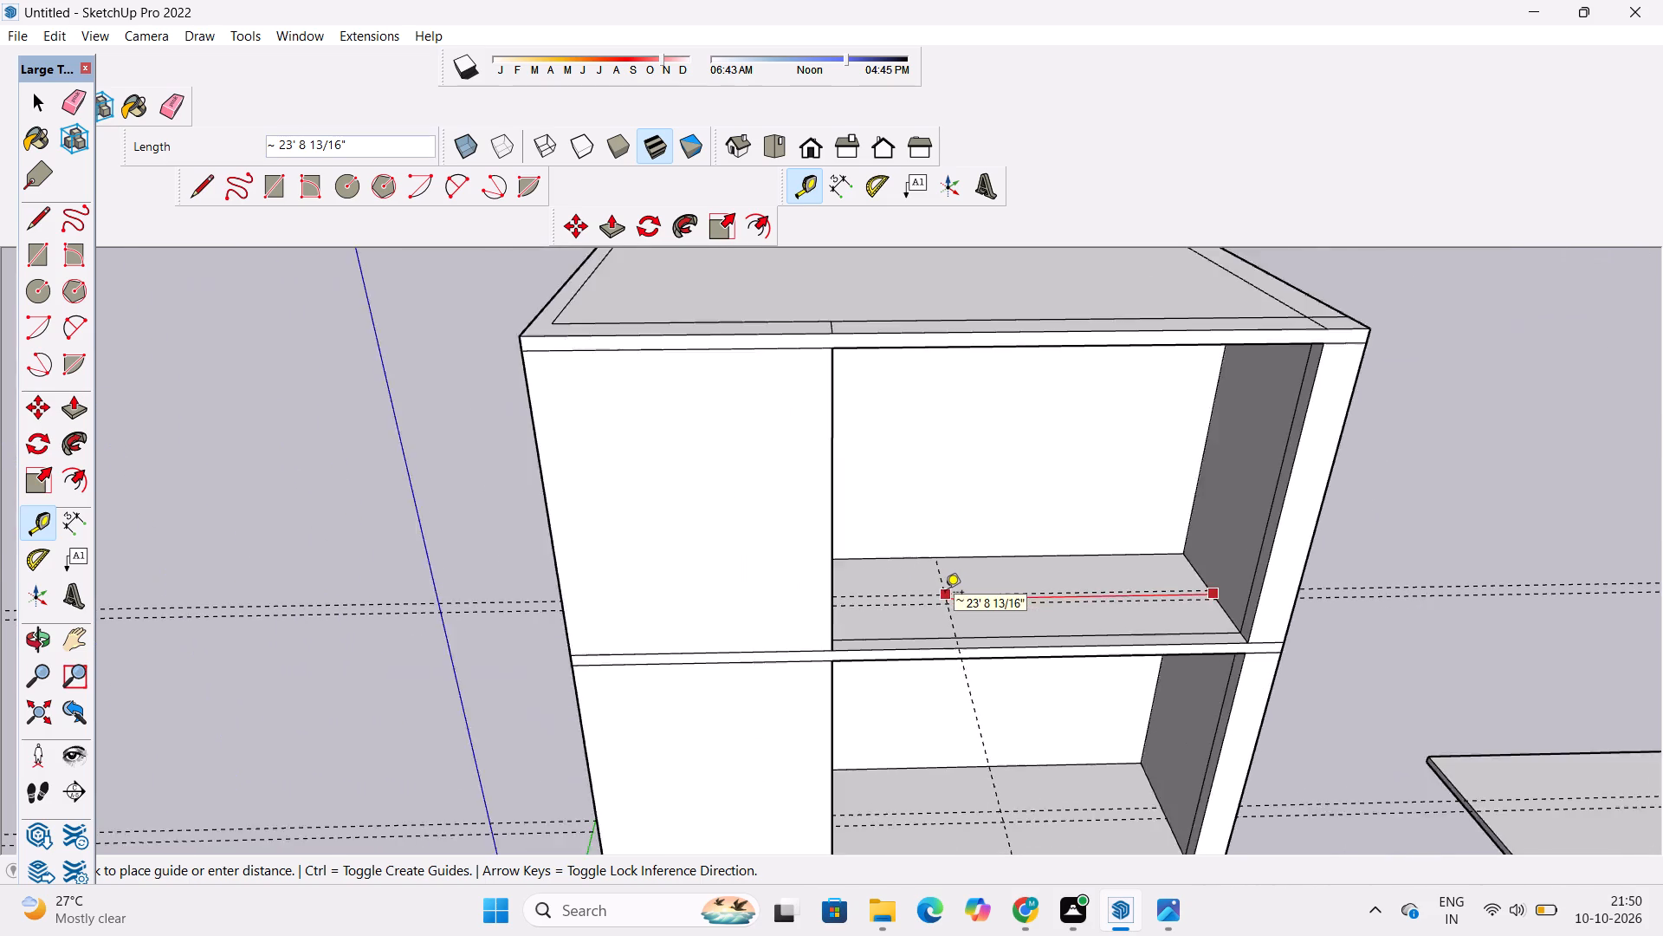
scroll(945, 594, up, 5)
scroll(945, 594, down, 5)
scroll(945, 594, up, 5)
scroll(945, 594, down, 2)
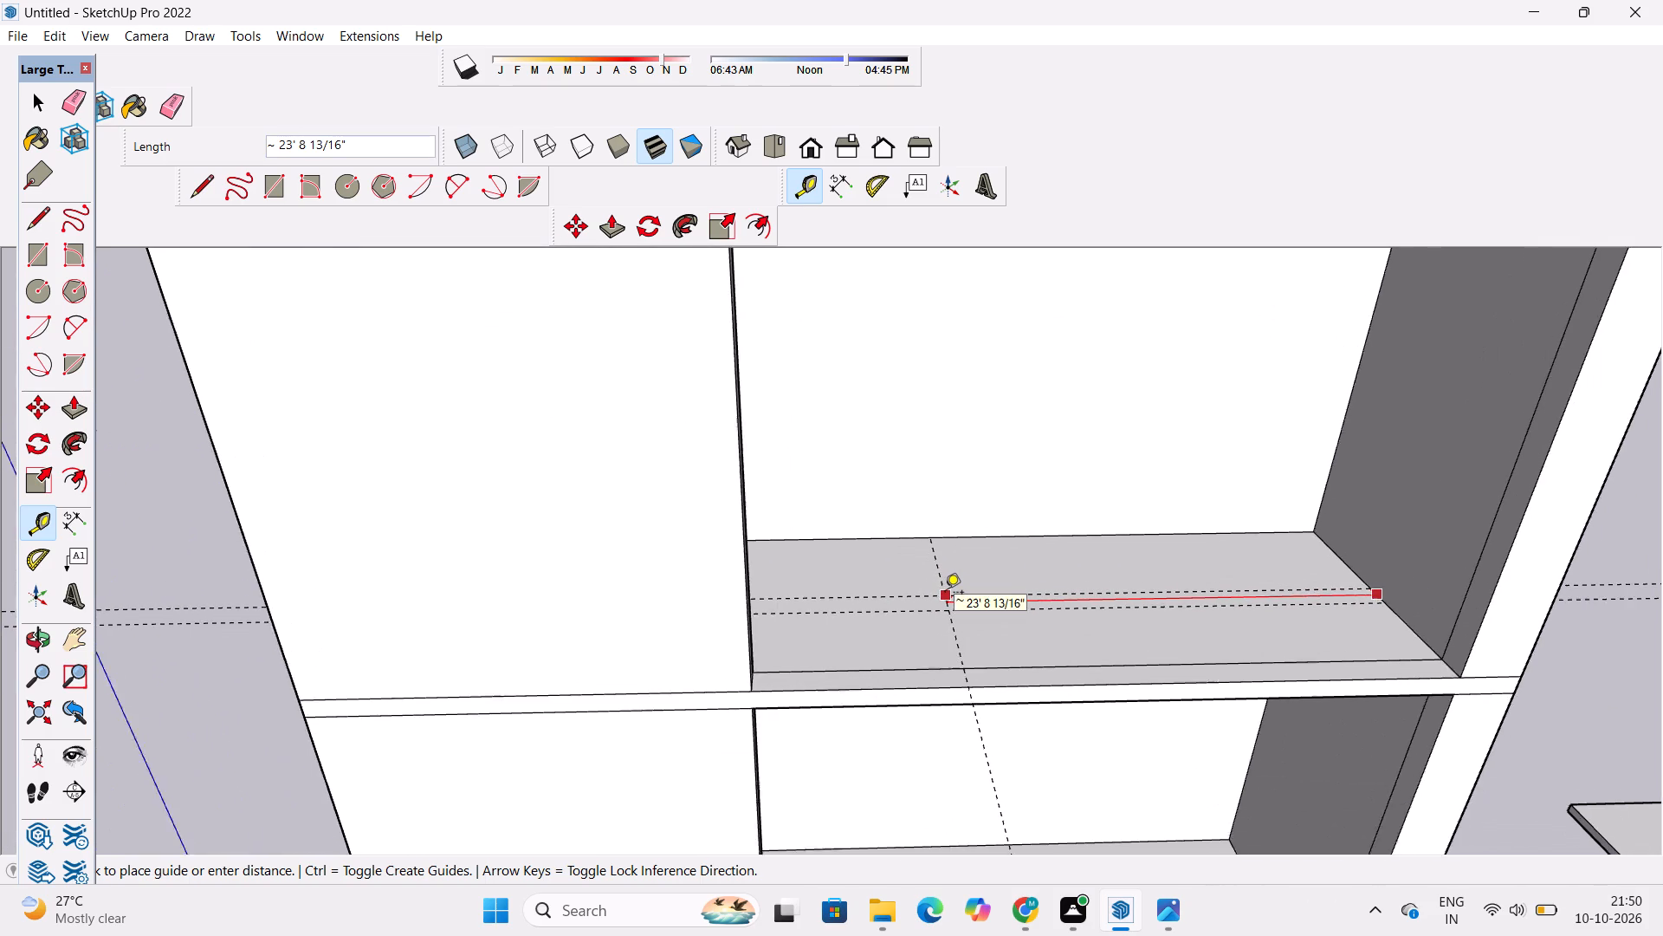
scroll(945, 594, down, 2)
scroll(945, 594, up, 4)
scroll(945, 594, down, 4)
scroll(945, 594, up, 4)
scroll(945, 594, down, 5)
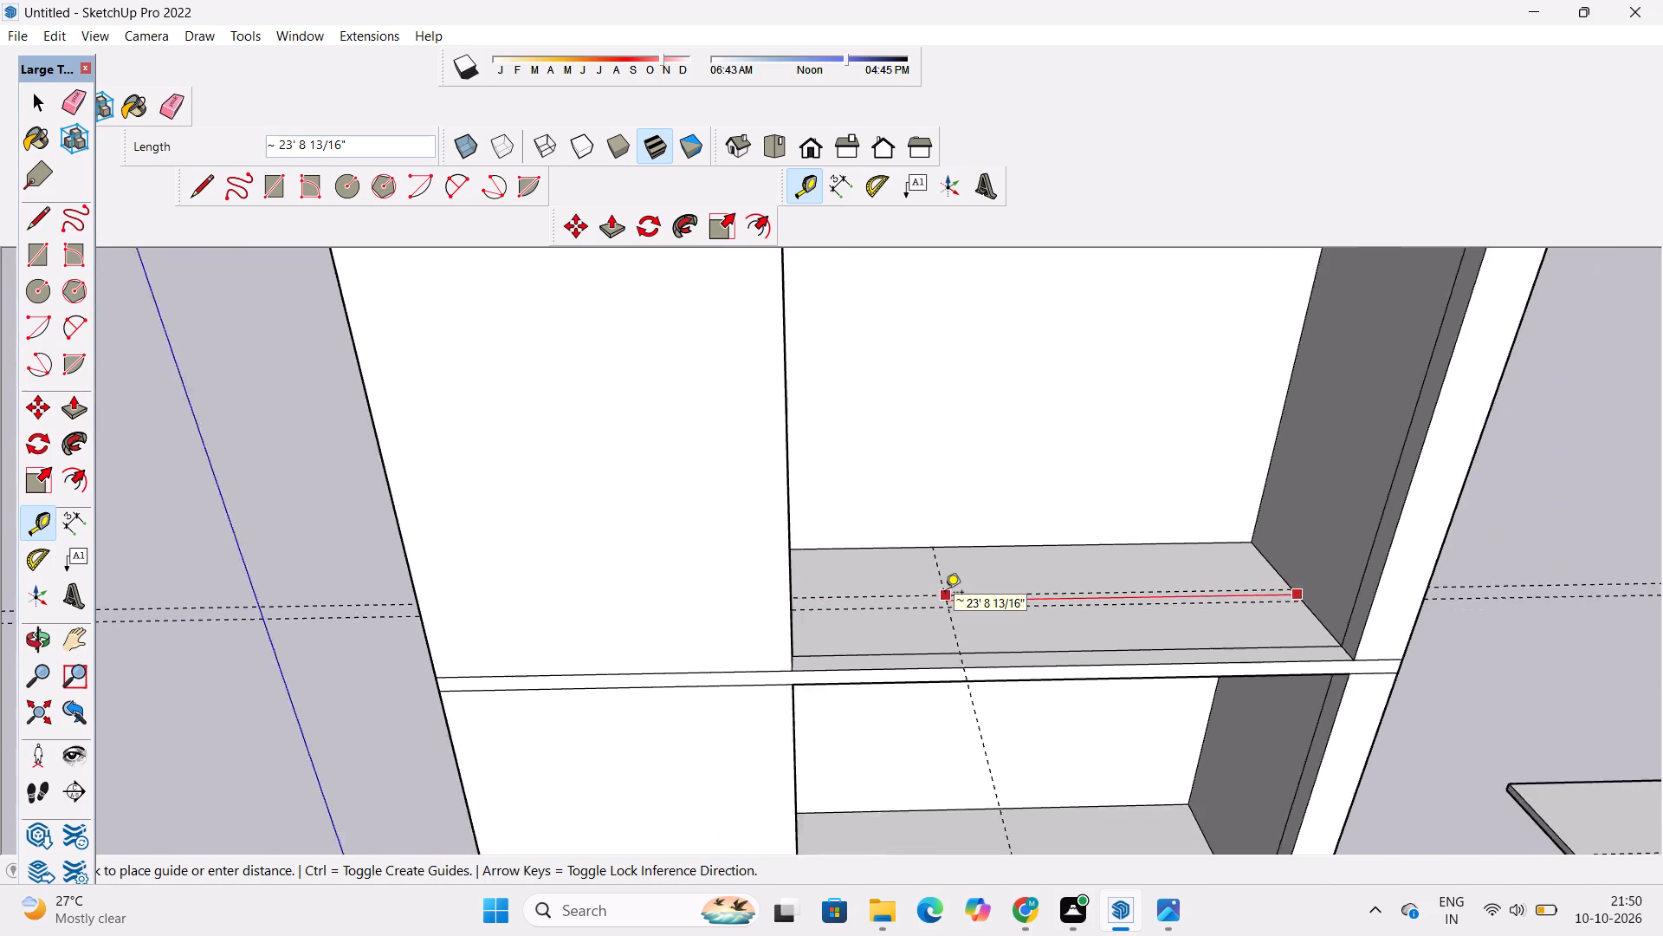
scroll(945, 594, up, 4)
scroll(945, 594, down, 2)
scroll(945, 594, up, 2)
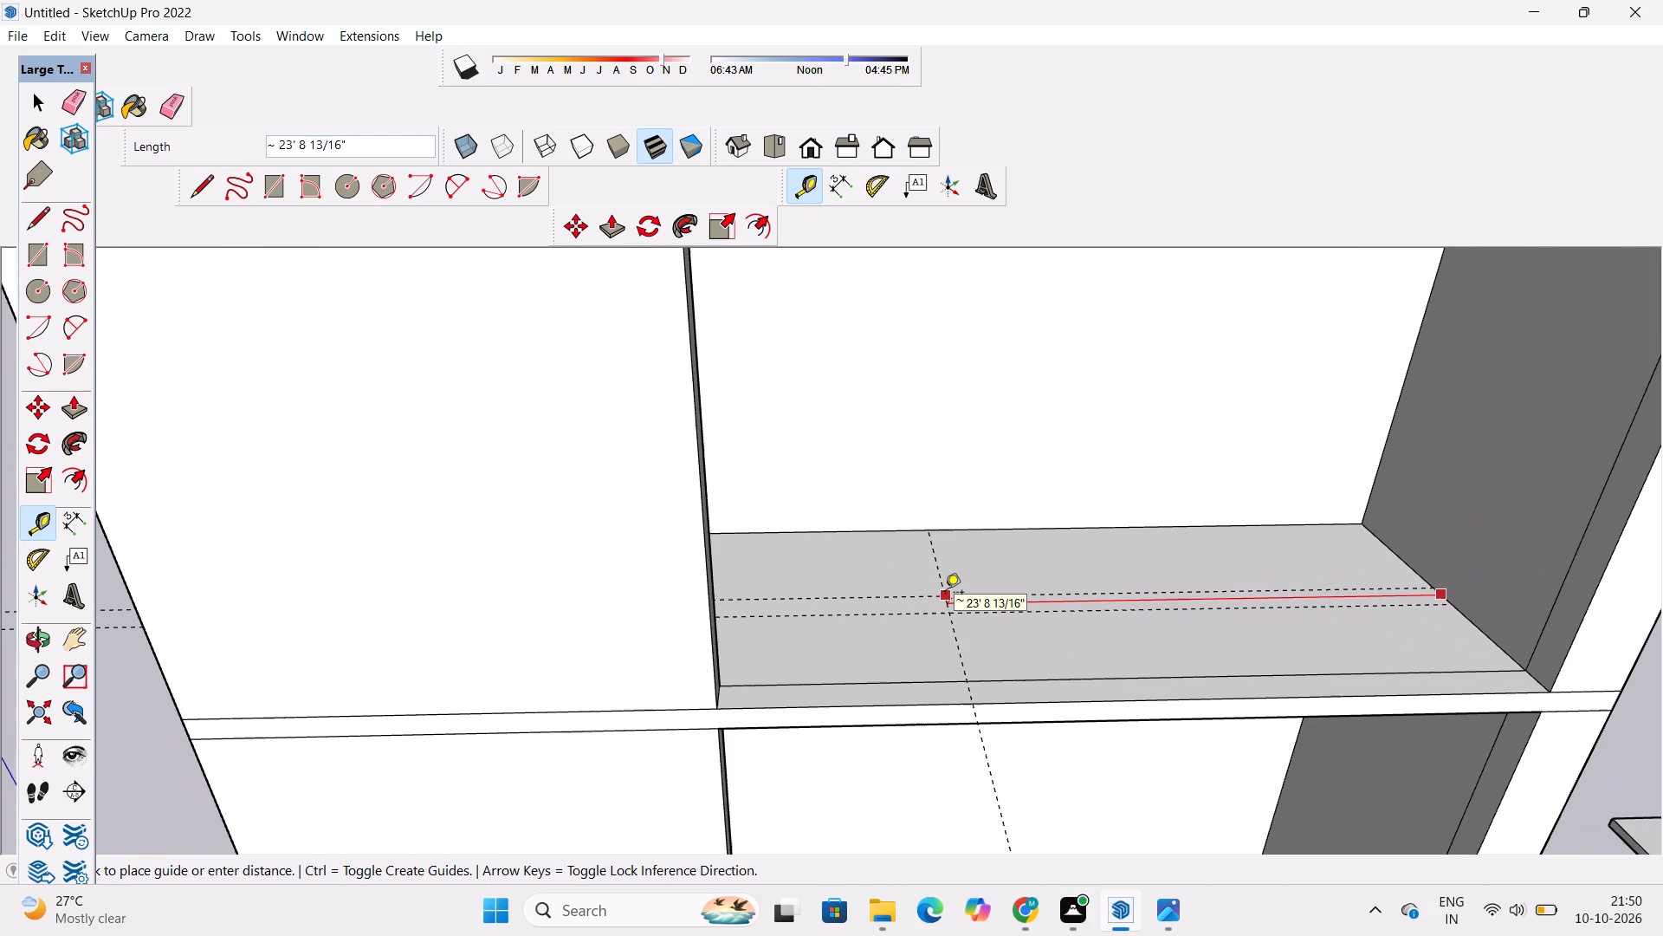
scroll(945, 596, down, 5)
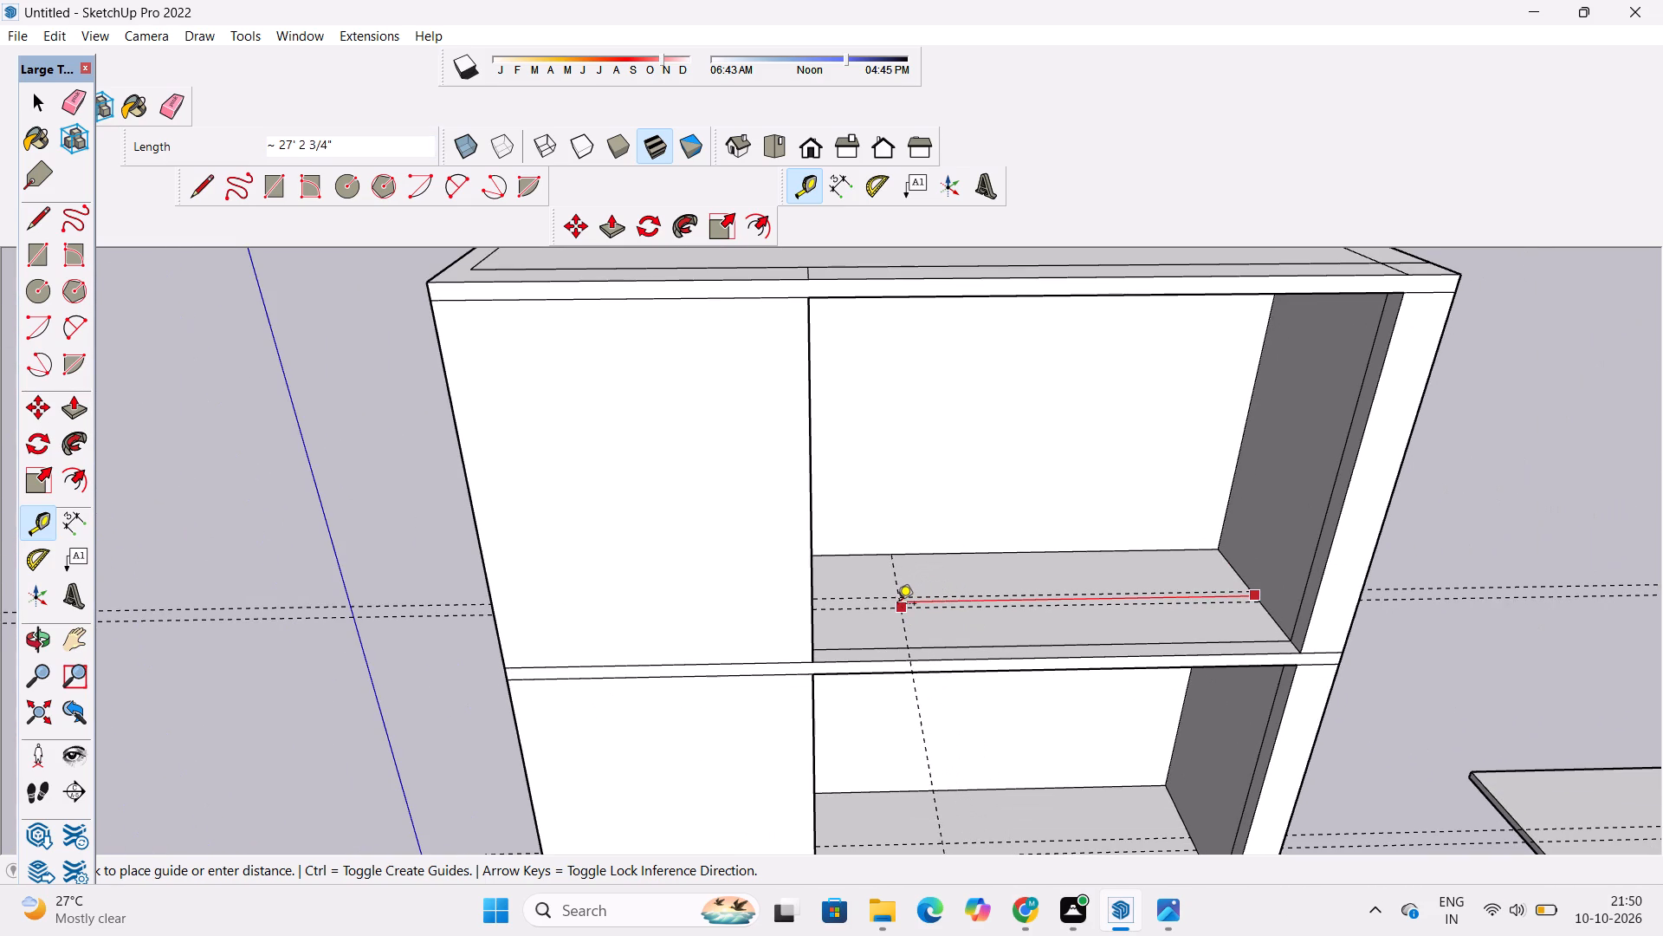
scroll(896, 602, down, 5)
scroll(951, 601, up, 3)
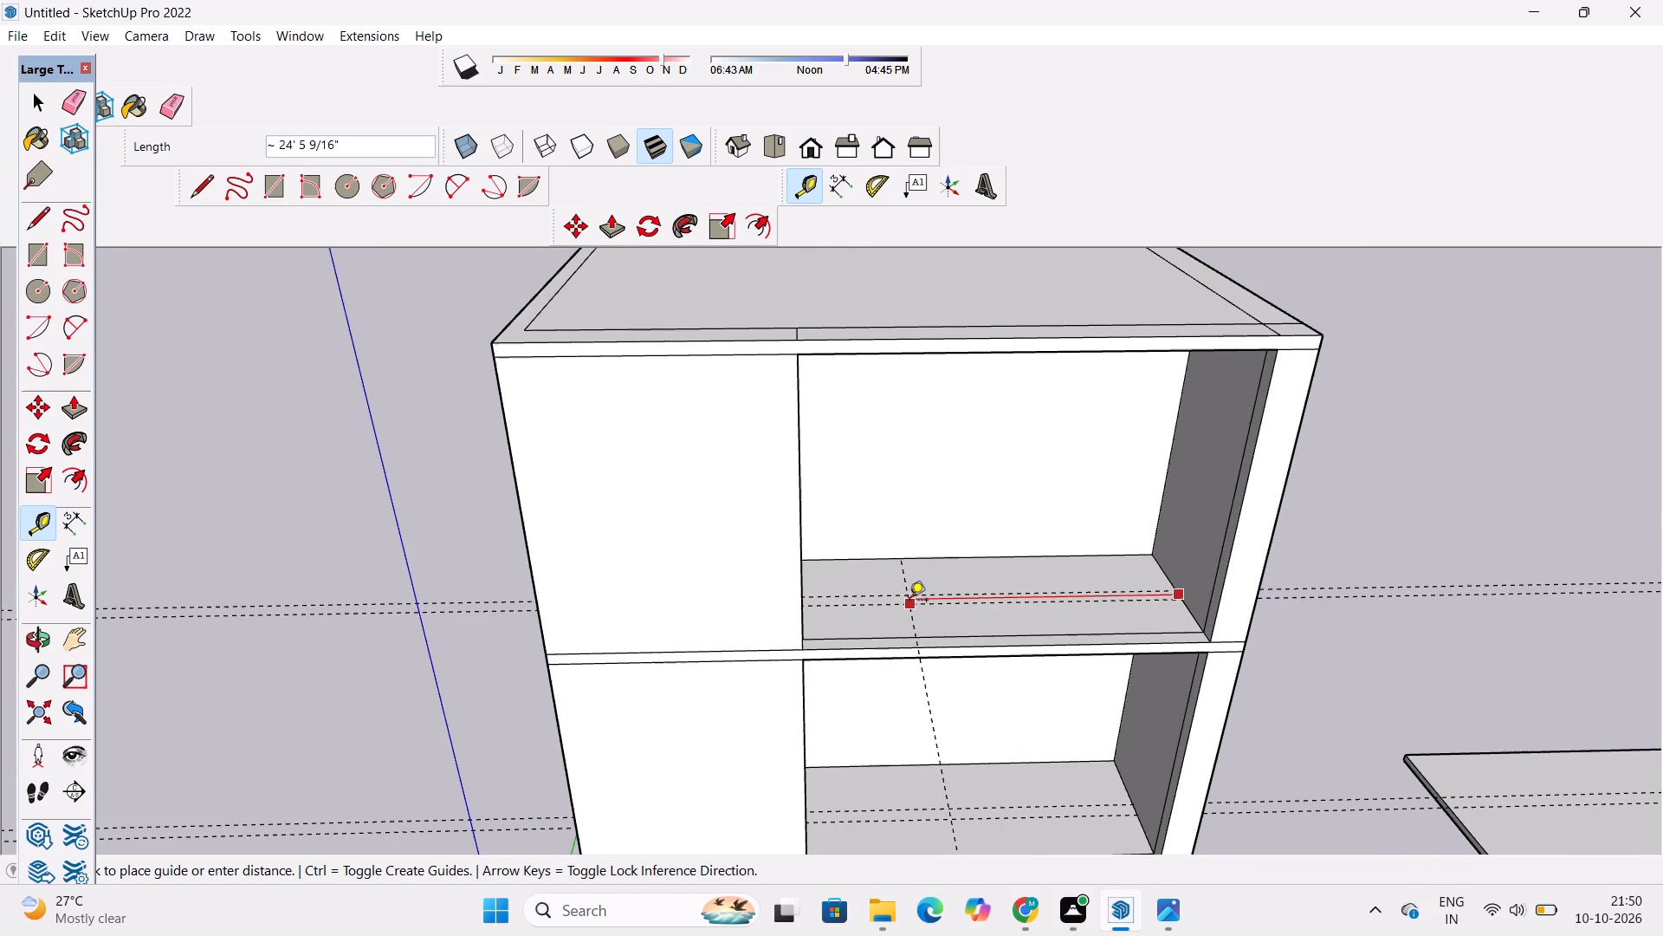
text(24')
key(Return)
key(o)
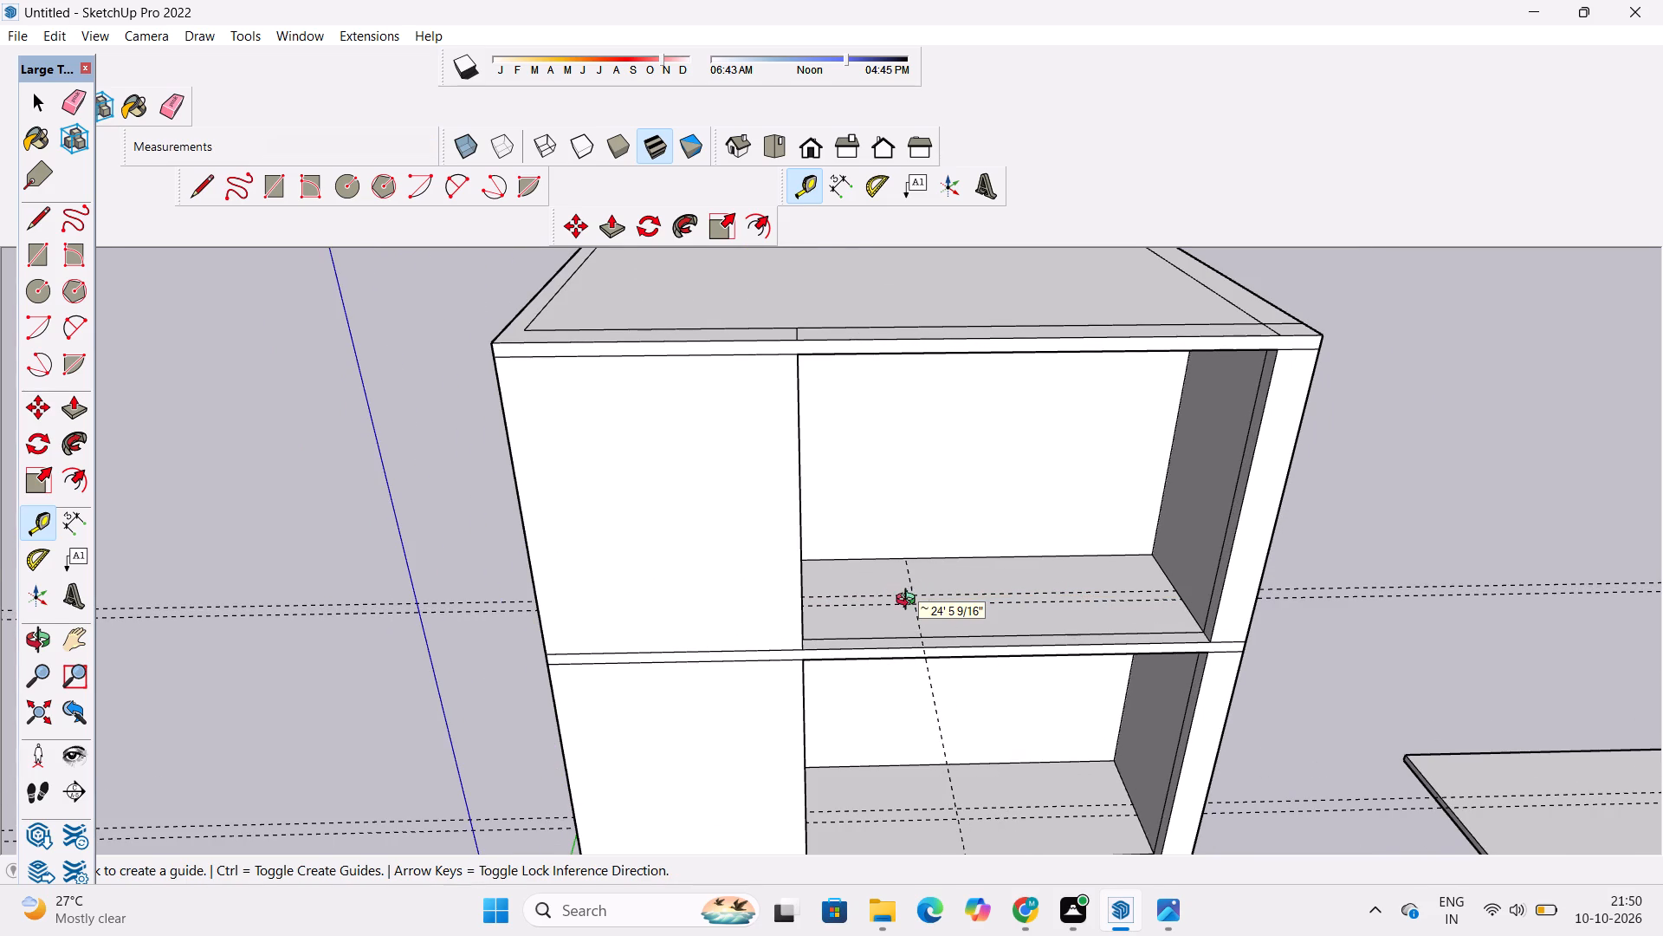
Draw a rectangle on the upper opening's floor between the two parallel guides, from the side wall nearer the origin to the front-to-back guide.
scroll(887, 400, down, 3)
drag(954, 452, 844, 453)
shift+drag(857, 523, 876, 621)
scroll(851, 600, up, 9)
drag(913, 616, 786, 613)
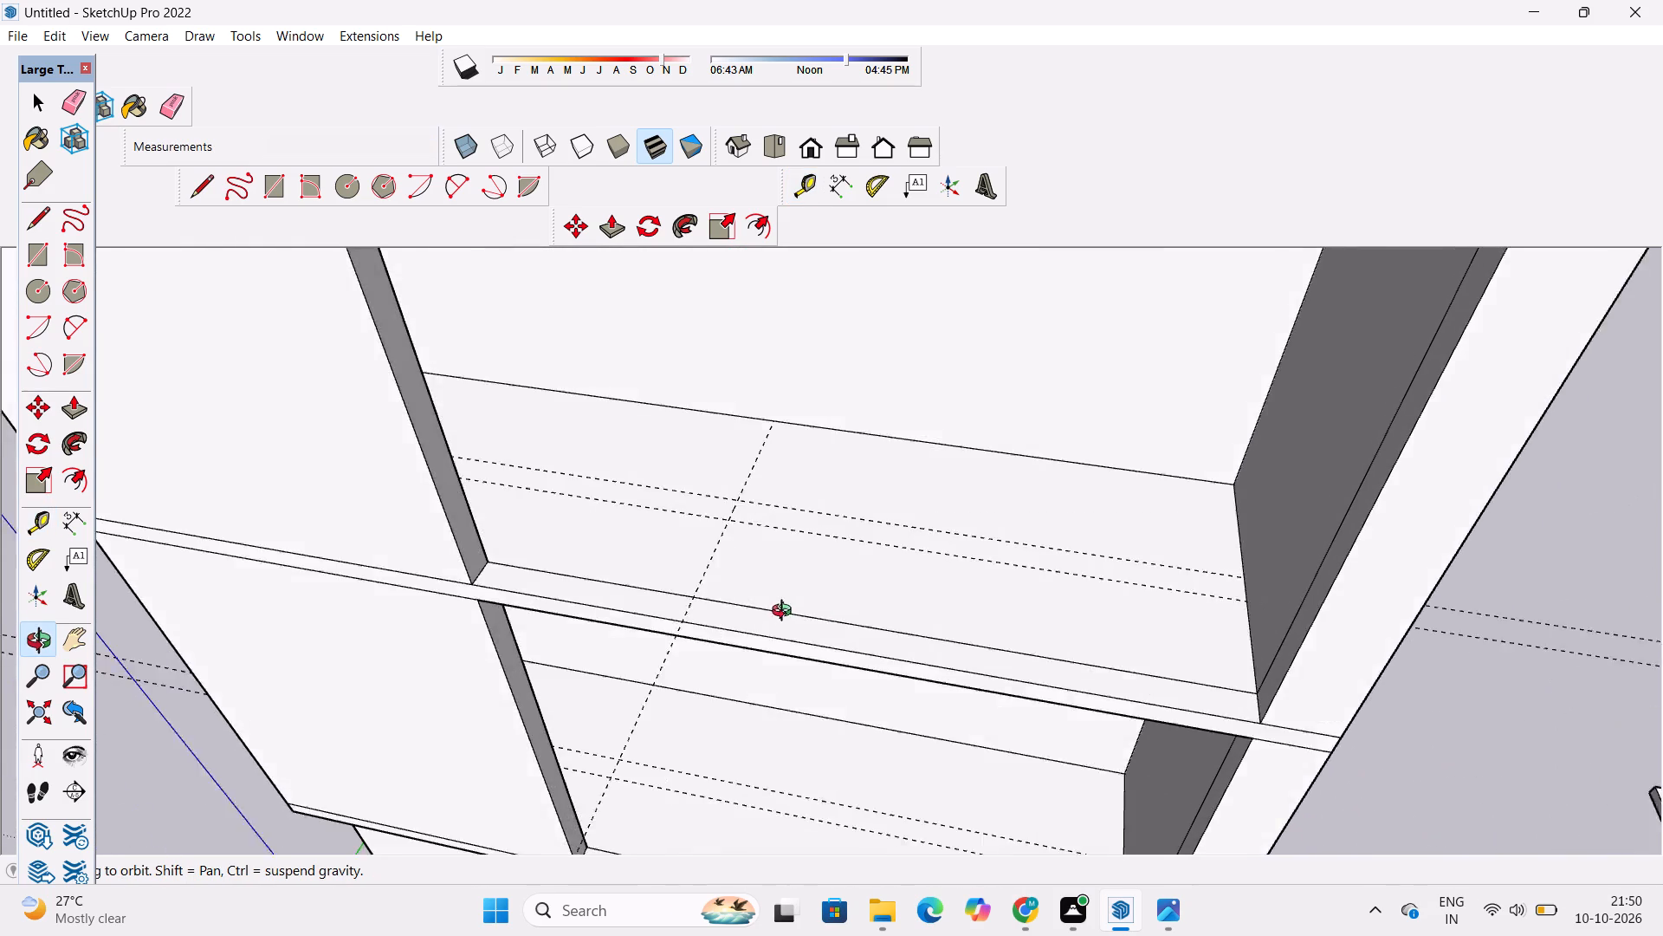
drag(786, 613, 775, 607)
shift+drag(768, 599, 720, 692)
scroll(692, 635, up, 4)
shift+drag(711, 629, 825, 747)
drag(794, 753, 699, 739)
scroll(668, 689, up, 4)
shift+drag(668, 686, 772, 692)
drag(772, 692, 760, 705)
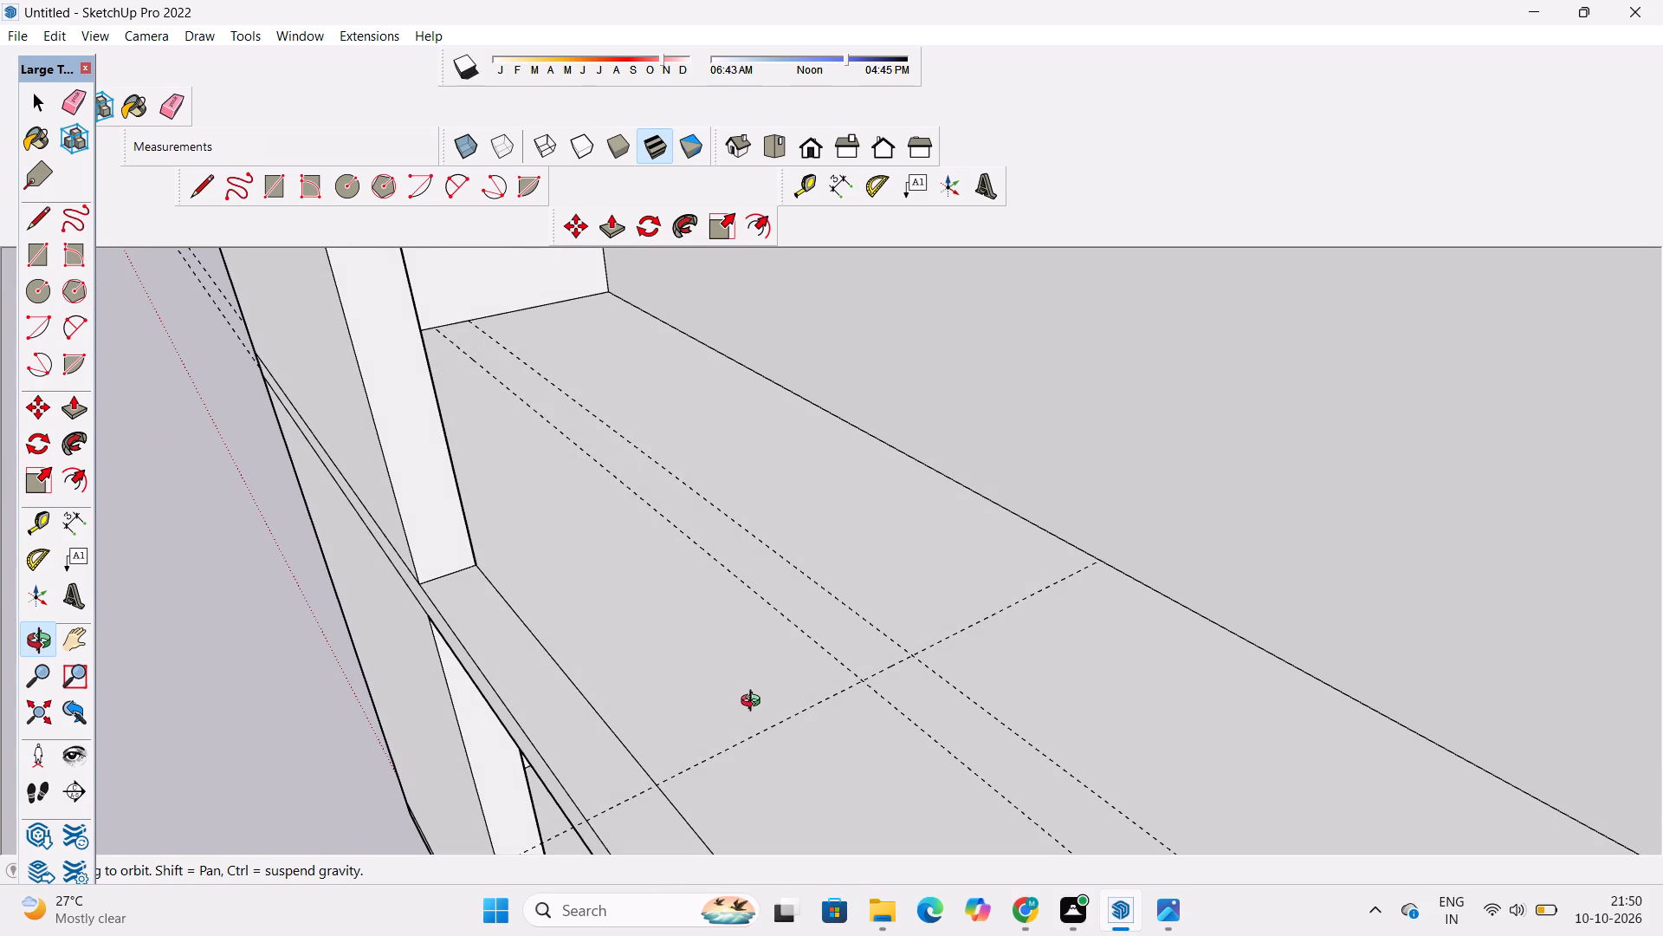
key(r)
scroll(485, 322, up, 7)
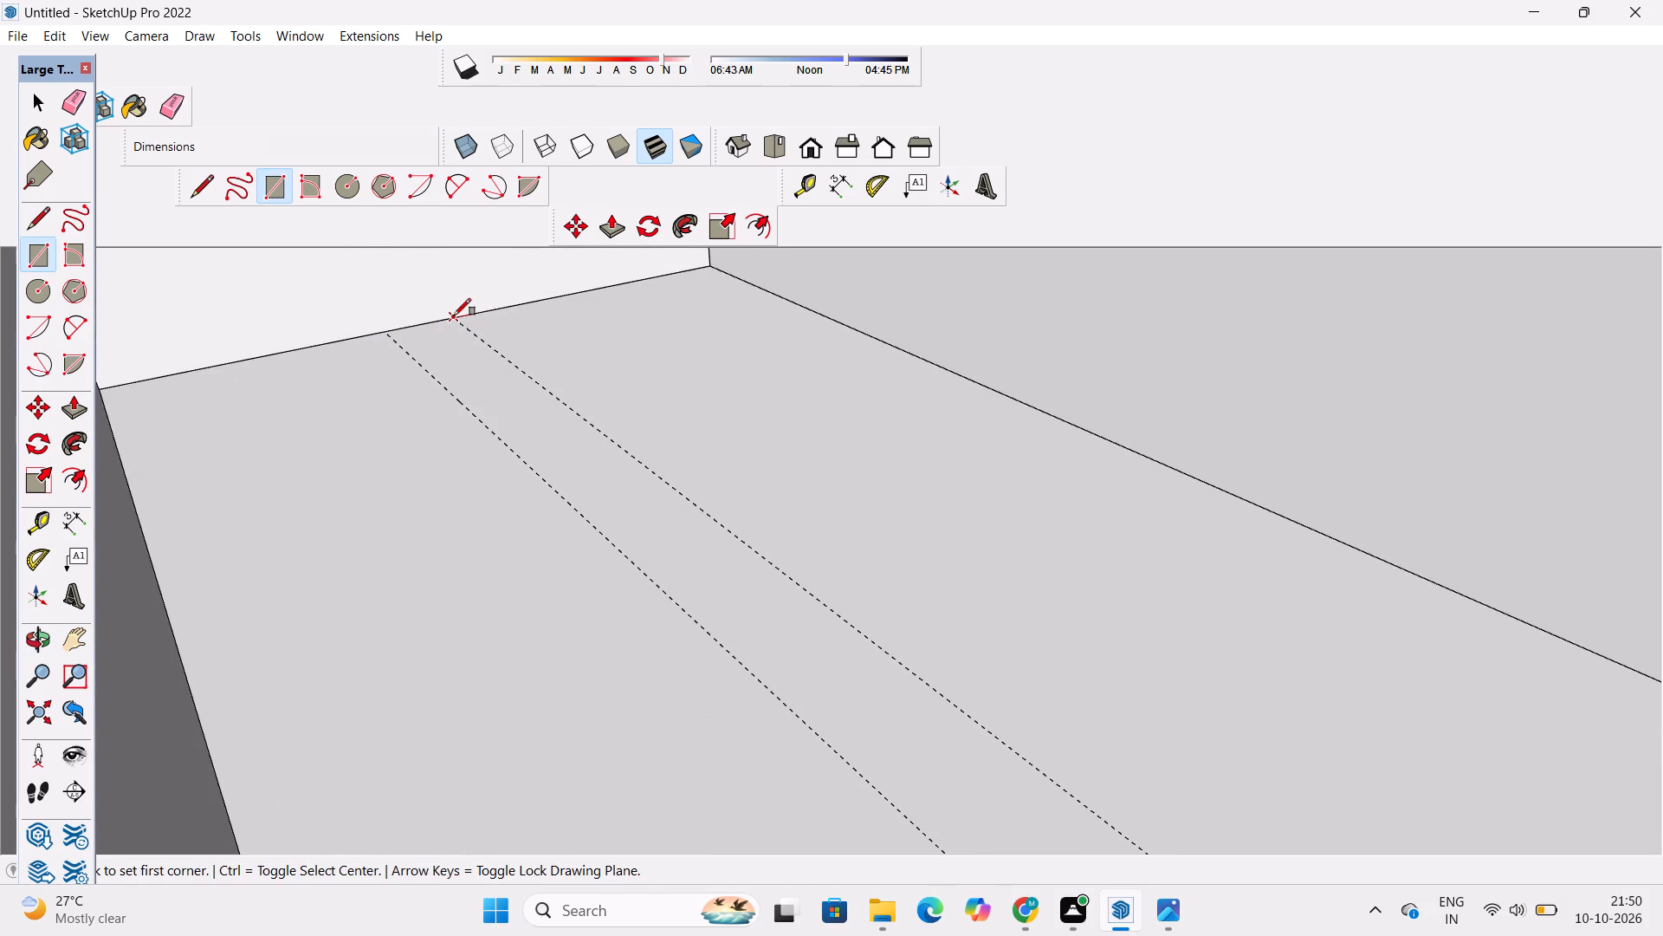
click(454, 316)
scroll(454, 316, down, 10)
scroll(603, 428, up, 3)
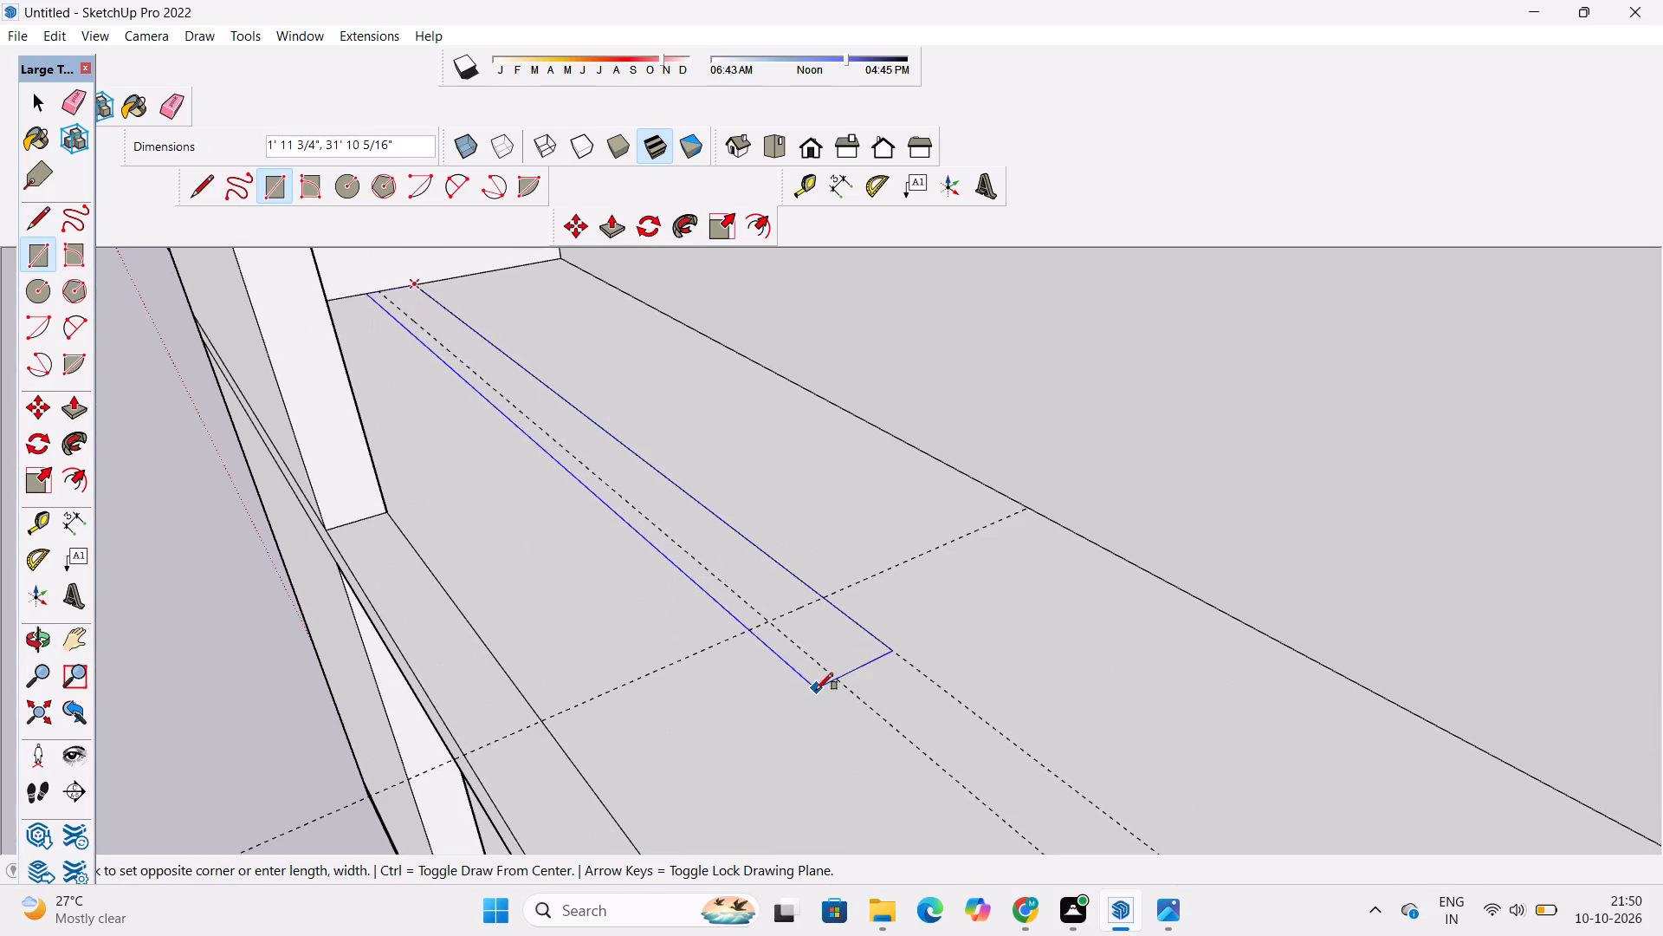
click(771, 625)
Place a front-to-back guide on the lower opening's floor, offset 24' from the side wall farther from the origin.
scroll(754, 571, down, 5)
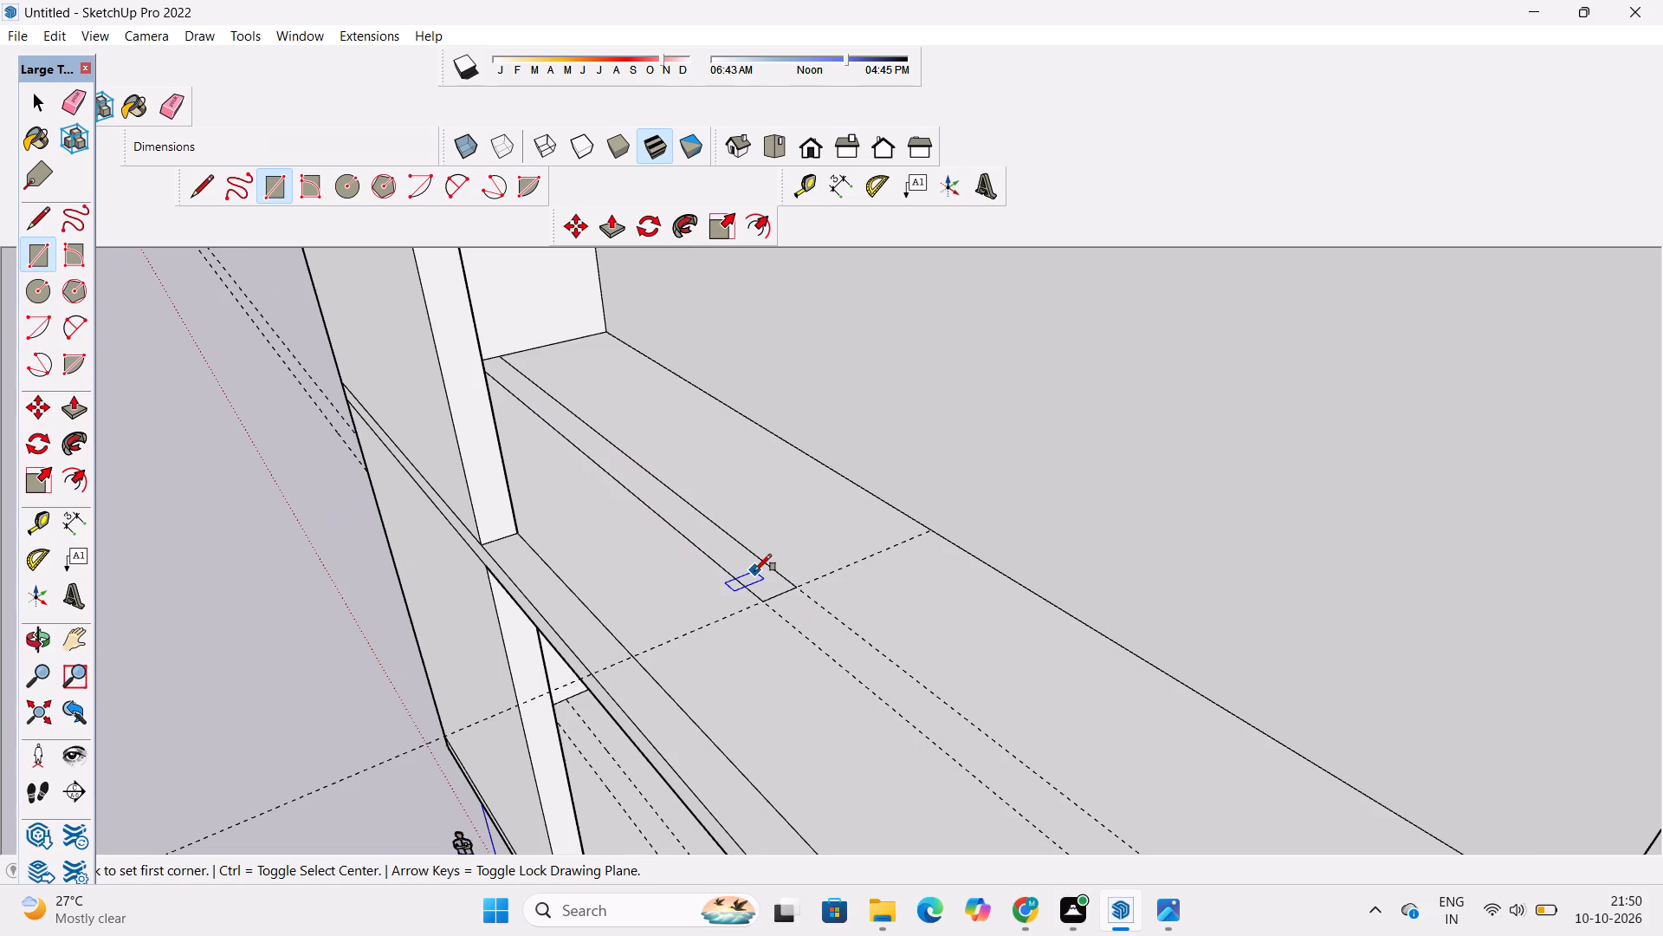
key(o)
scroll(646, 557, down, 7)
drag(637, 563, 825, 594)
shift+drag(824, 603, 826, 460)
drag(799, 566, 888, 639)
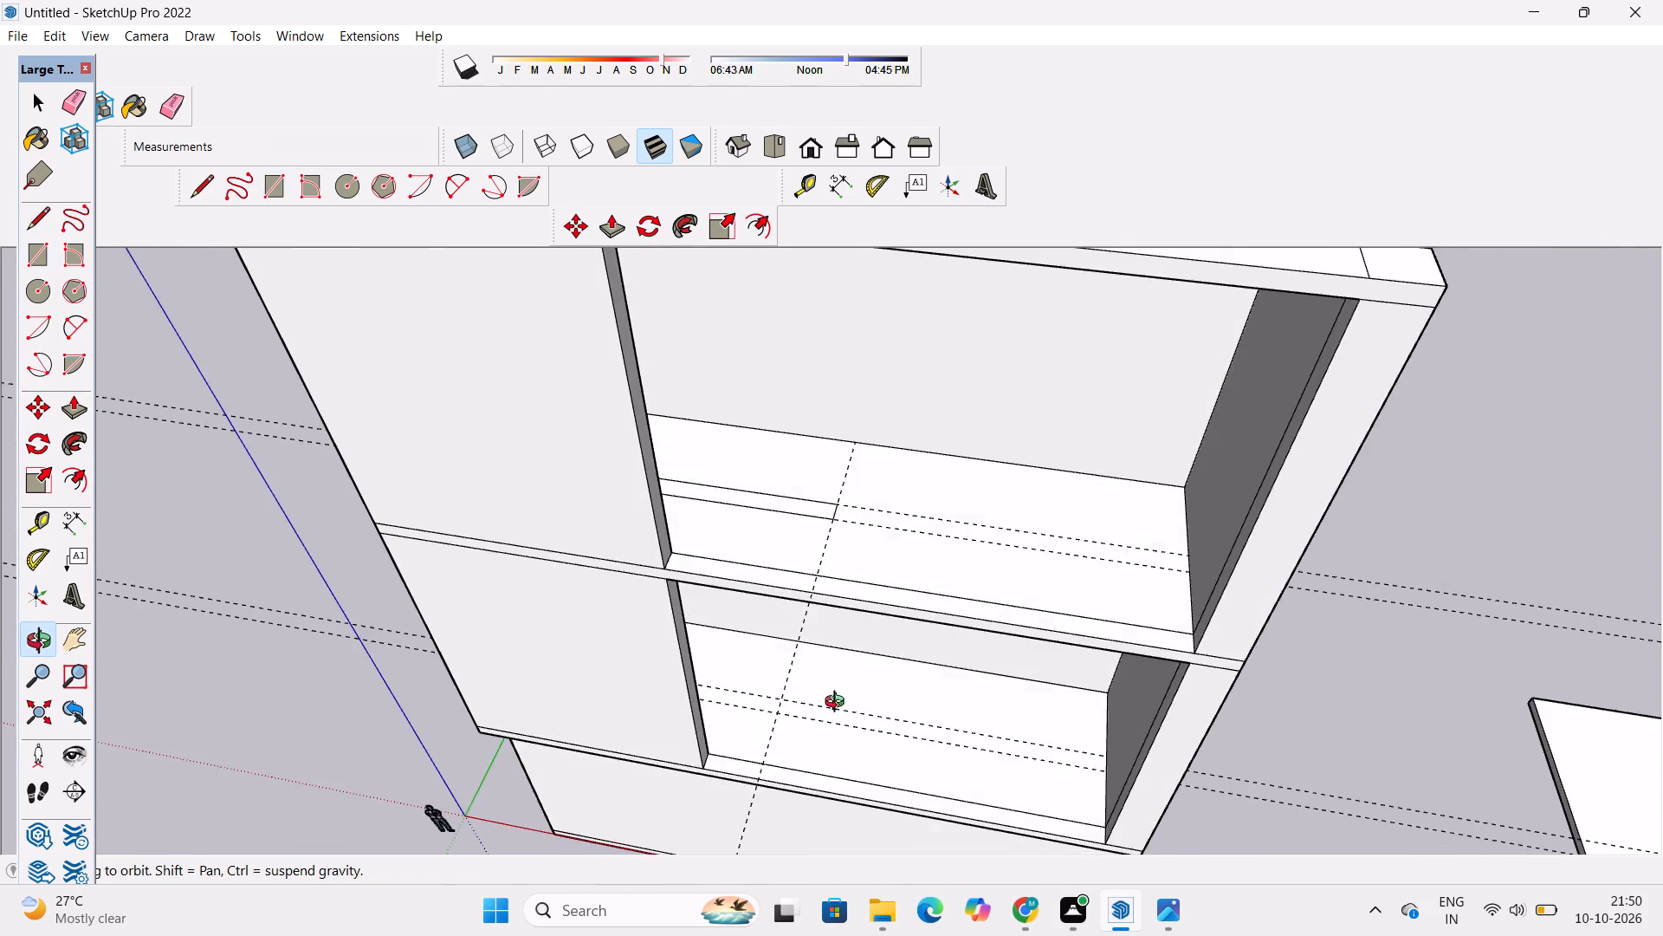
drag(838, 704, 796, 504)
drag(760, 538, 909, 565)
drag(909, 565, 844, 605)
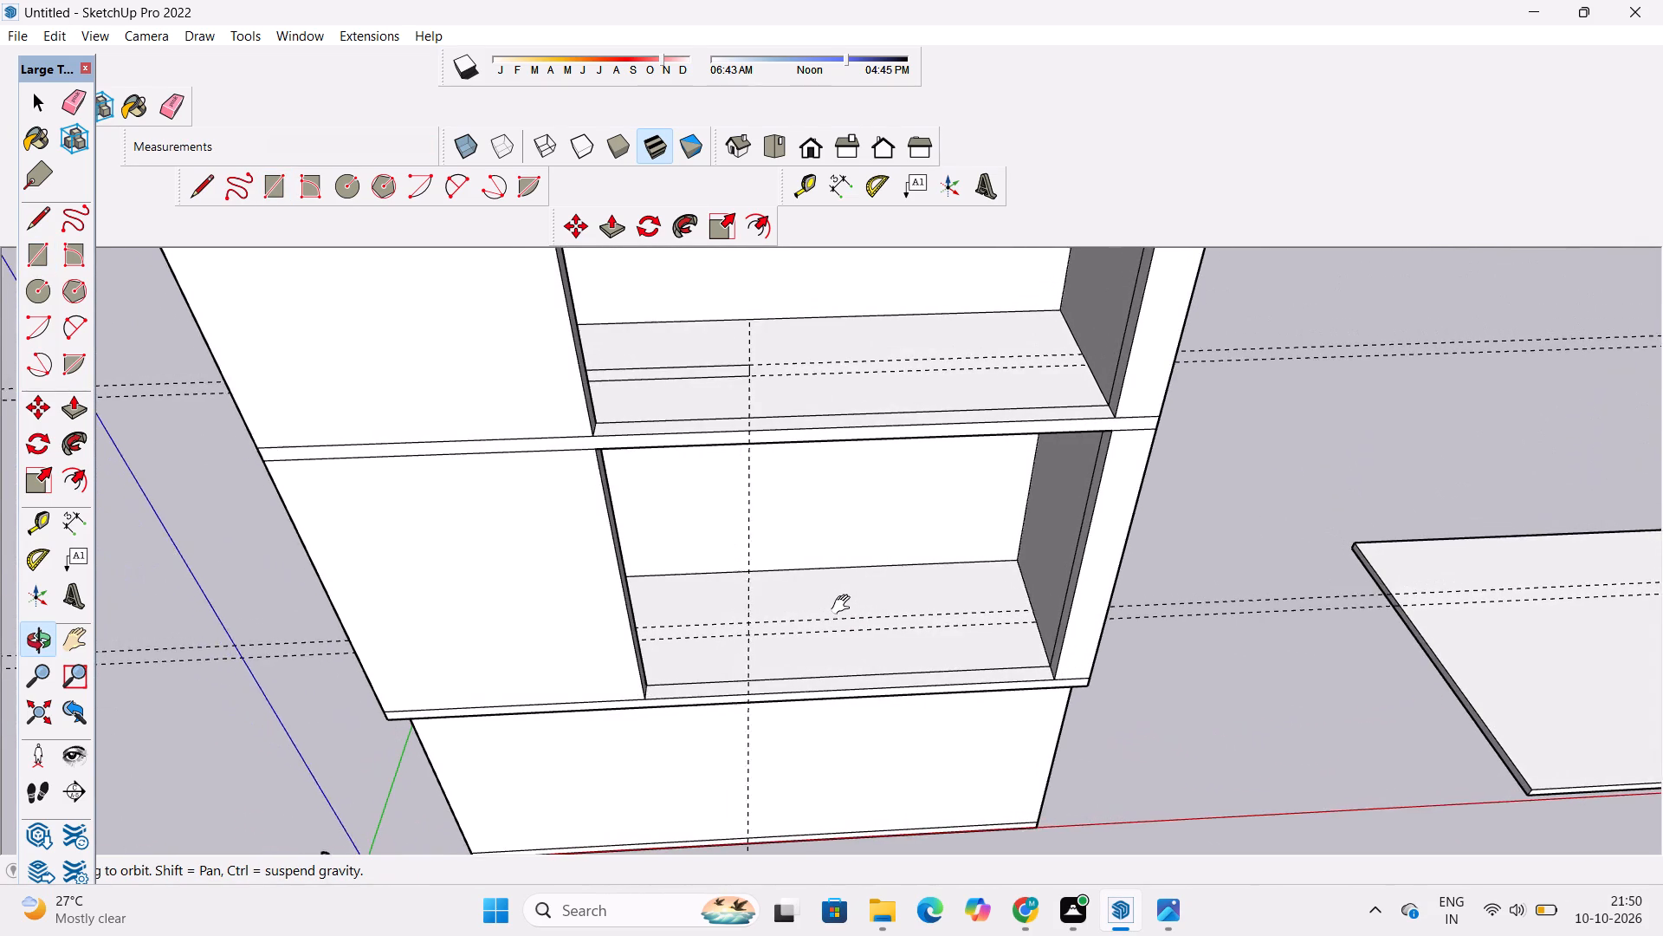
drag(844, 605, 870, 614)
key(t)
scroll(872, 617, up, 6)
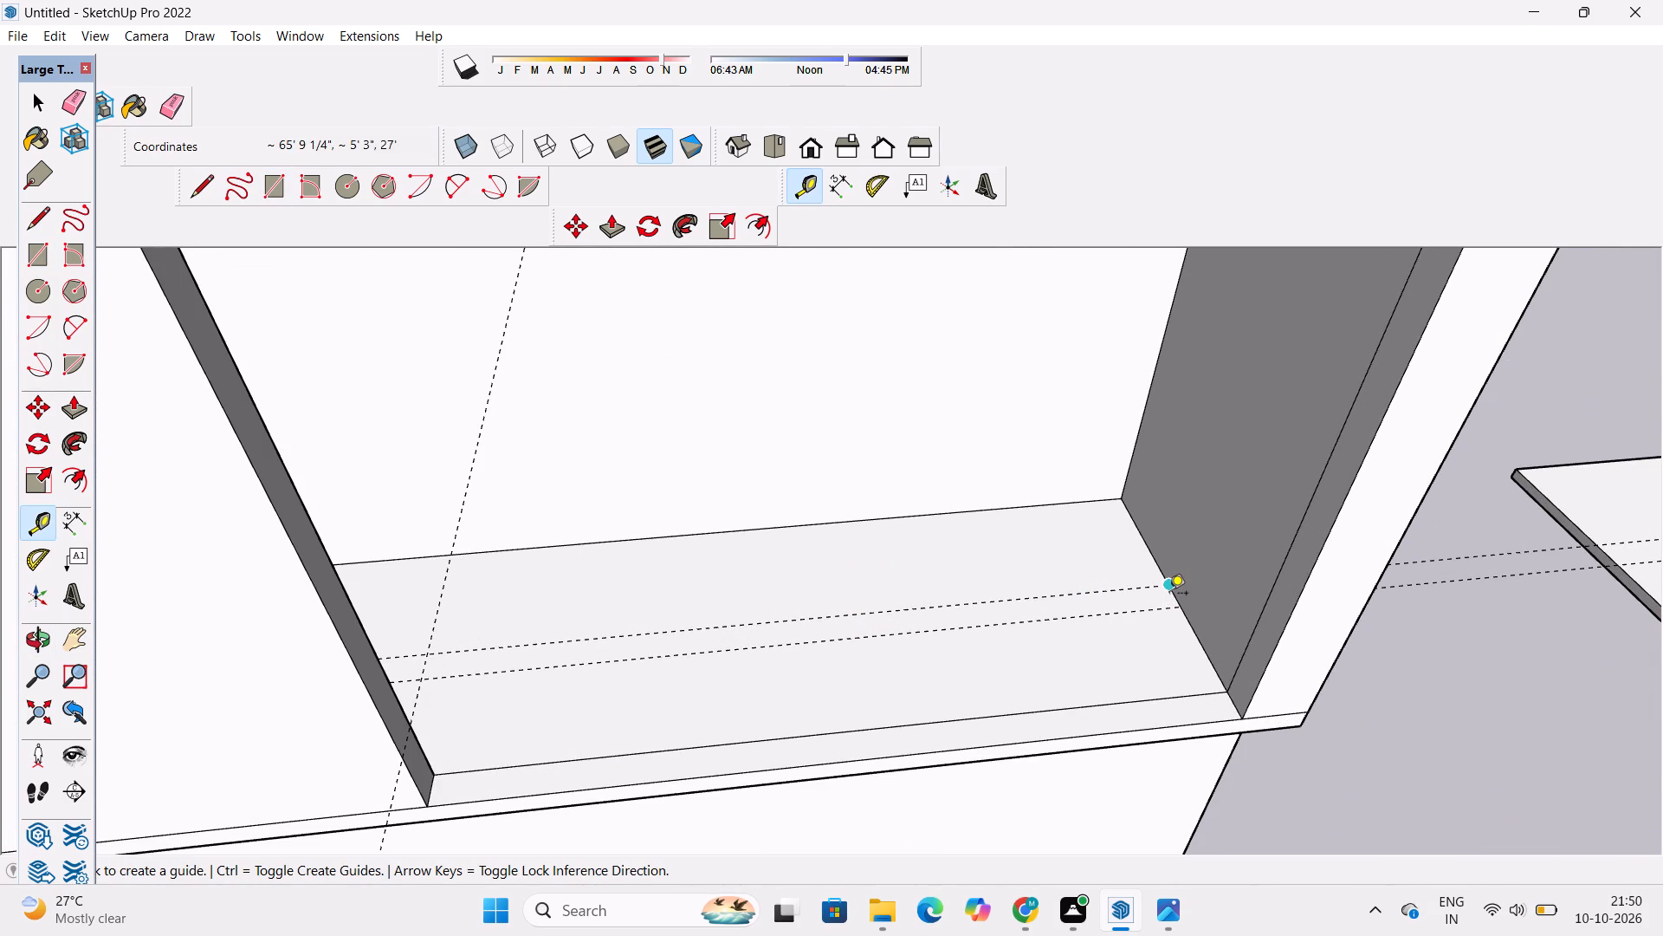
scroll(1172, 599, up, 7)
click(1178, 595)
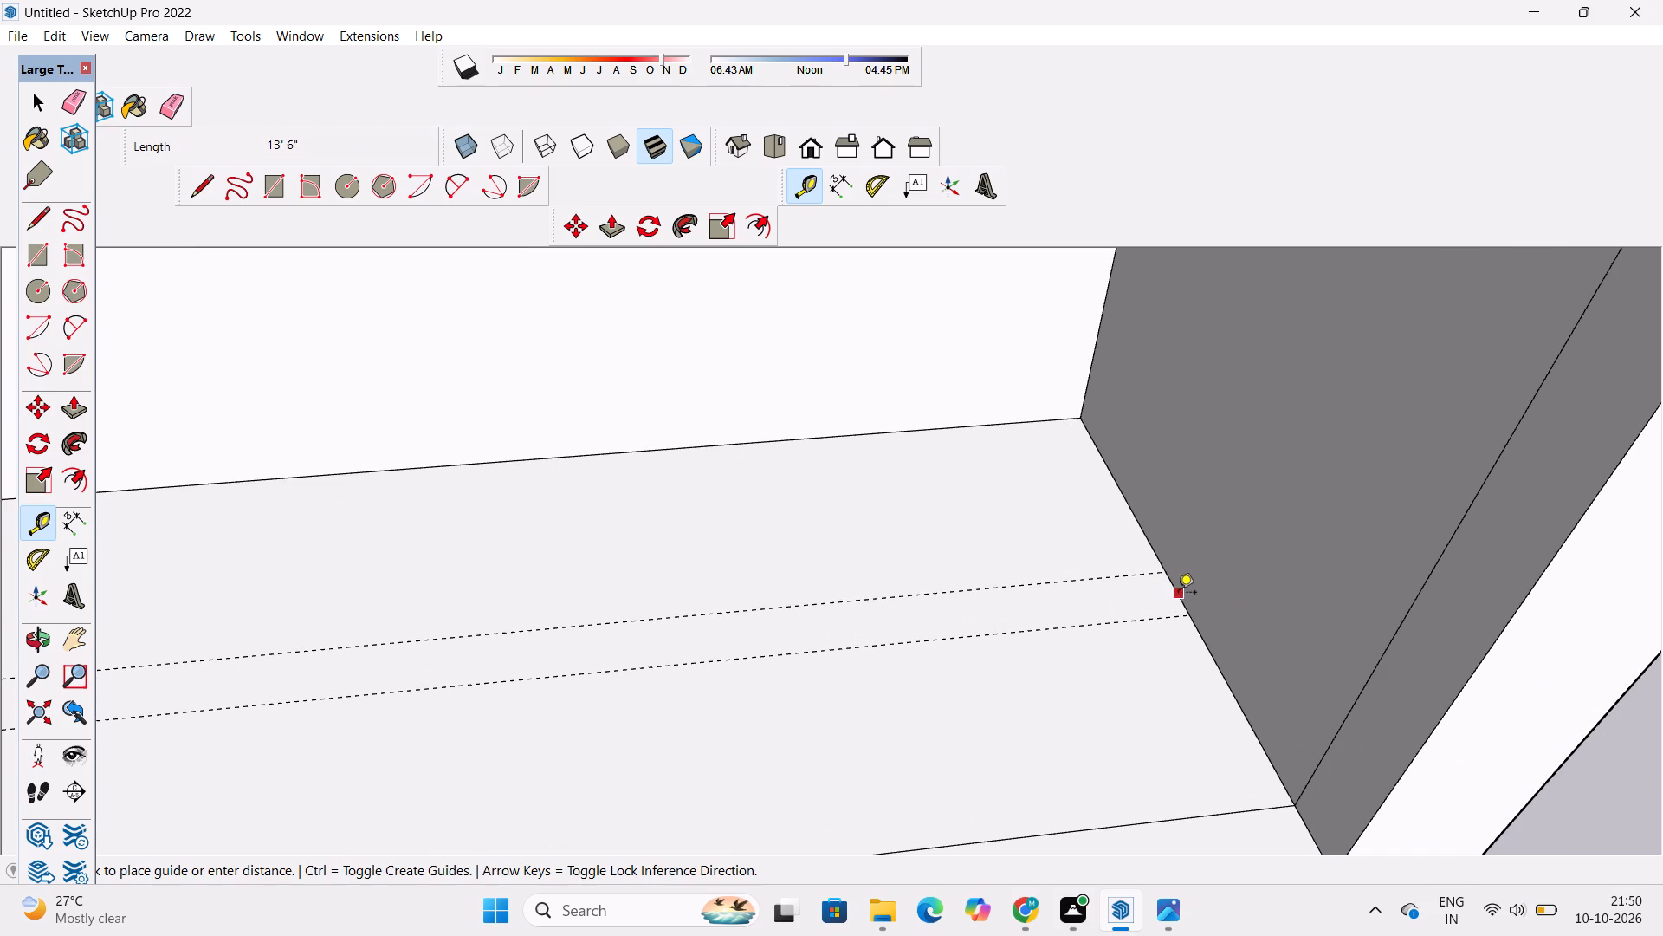
scroll(1178, 591, down, 15)
scroll(1079, 596, up, 5)
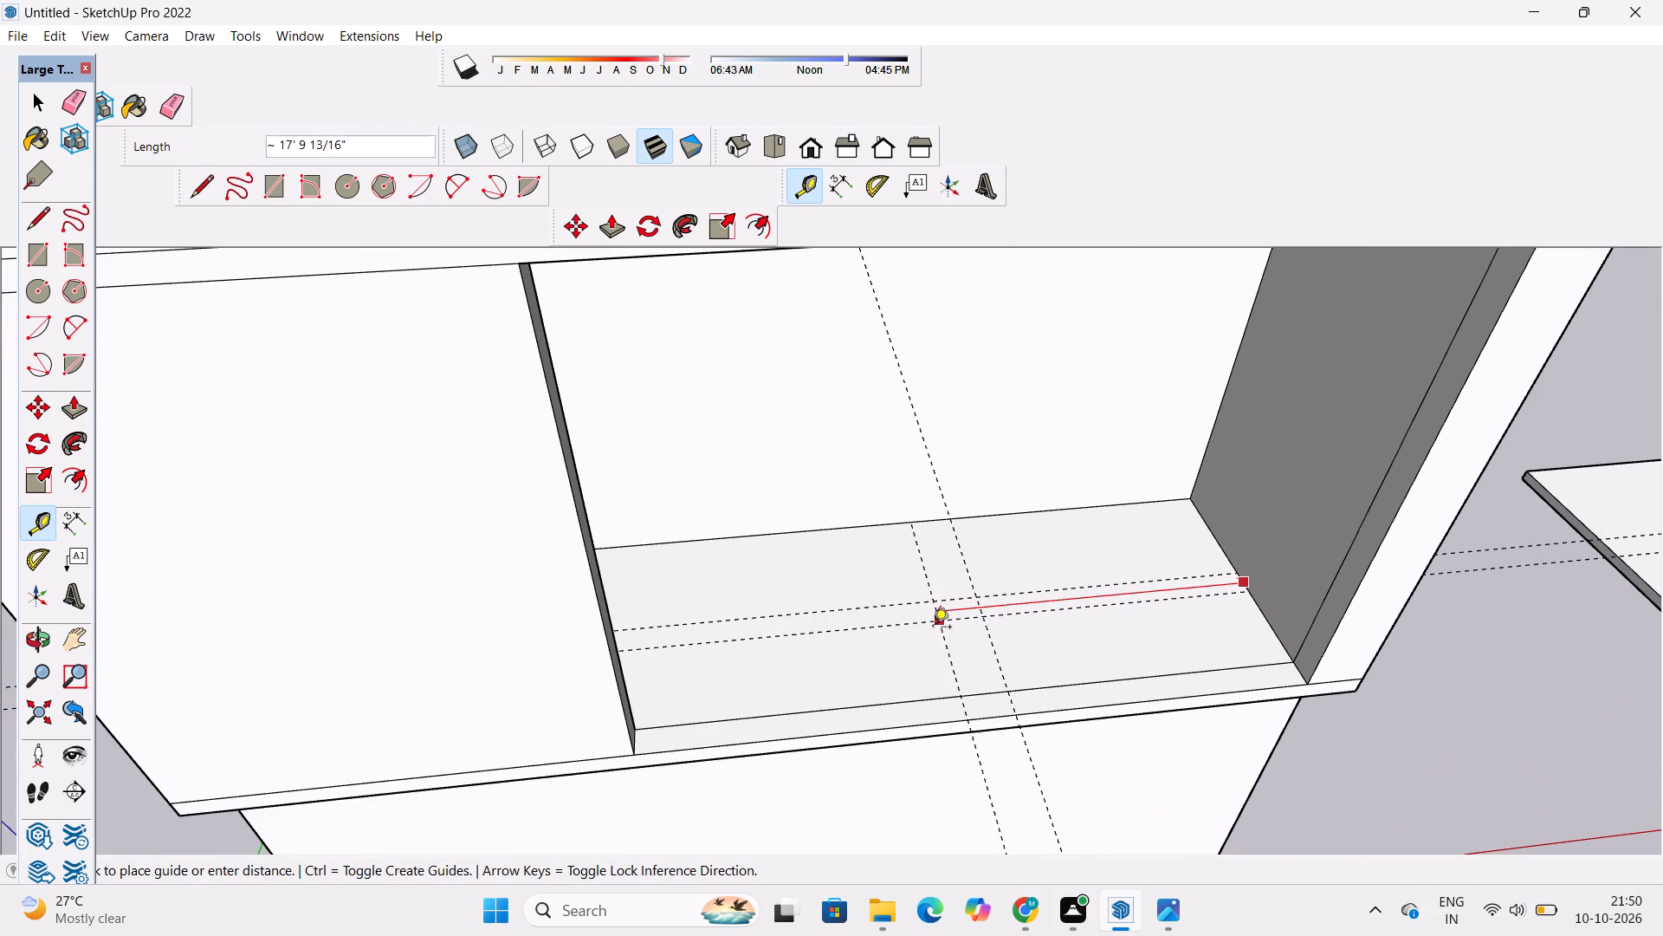
text(24')
key(Return)
Draw a 1' 6" line along the lower floor's front-to-back guide, connecting the two parallel guides.
key(o)
scroll(899, 646, down, 2)
drag(899, 653, 840, 673)
scroll(829, 663, up, 3)
shift+drag(835, 647, 819, 678)
shift+drag(818, 681, 758, 688)
key(l)
scroll(761, 674, up, 5)
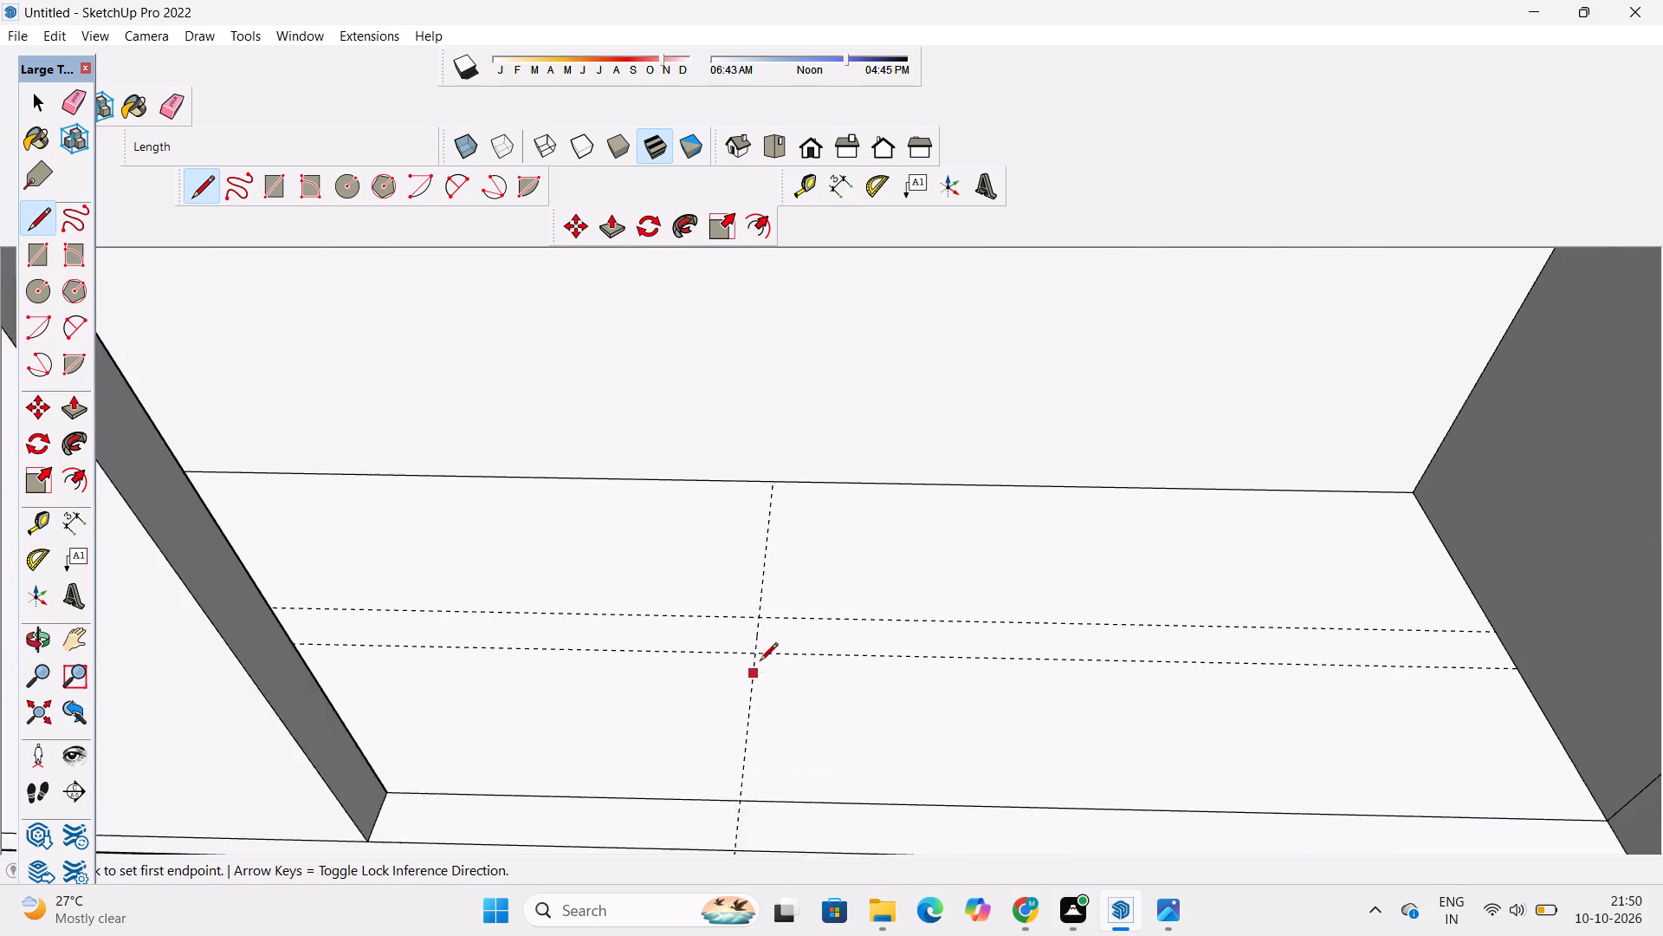
click(761, 615)
click(765, 649)
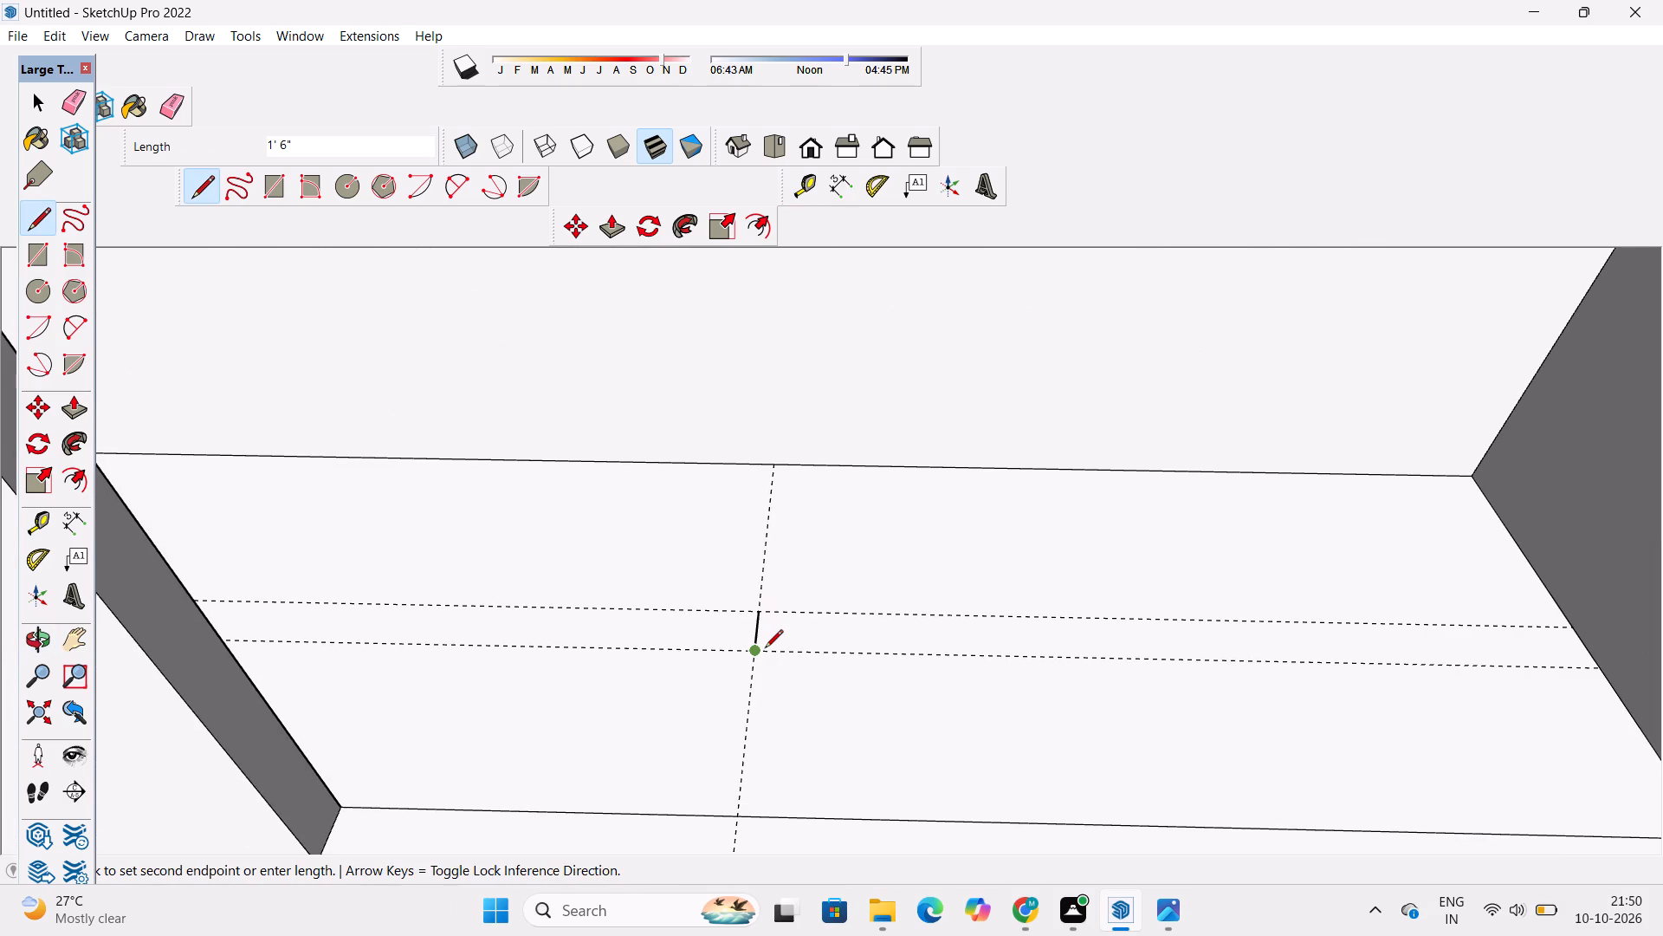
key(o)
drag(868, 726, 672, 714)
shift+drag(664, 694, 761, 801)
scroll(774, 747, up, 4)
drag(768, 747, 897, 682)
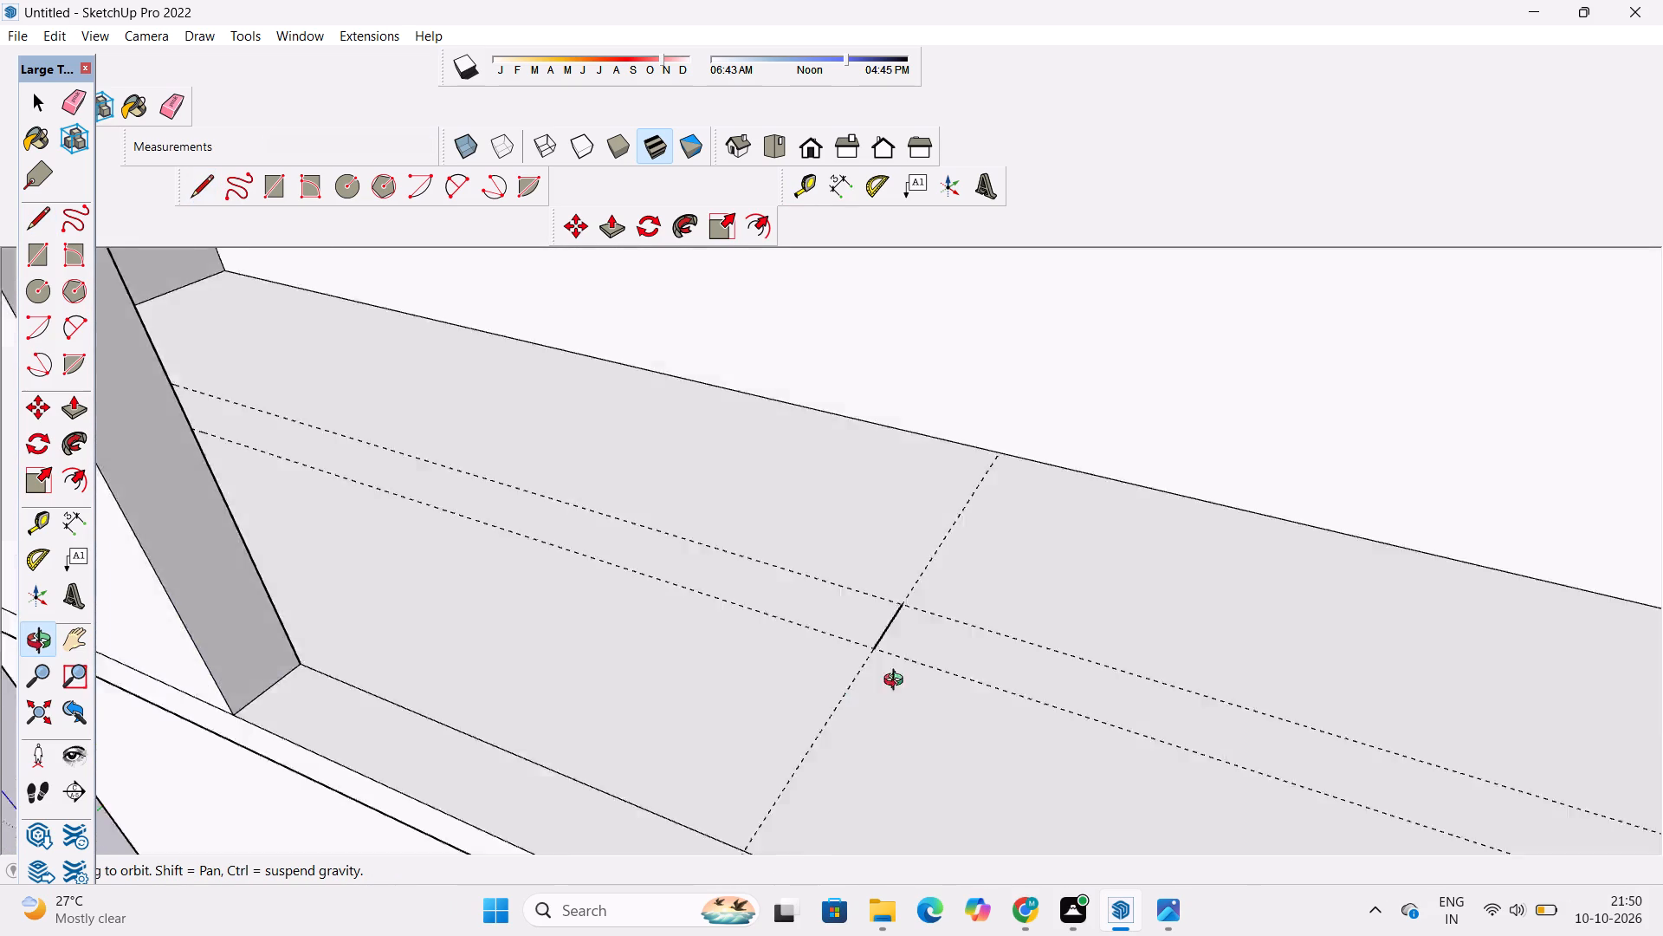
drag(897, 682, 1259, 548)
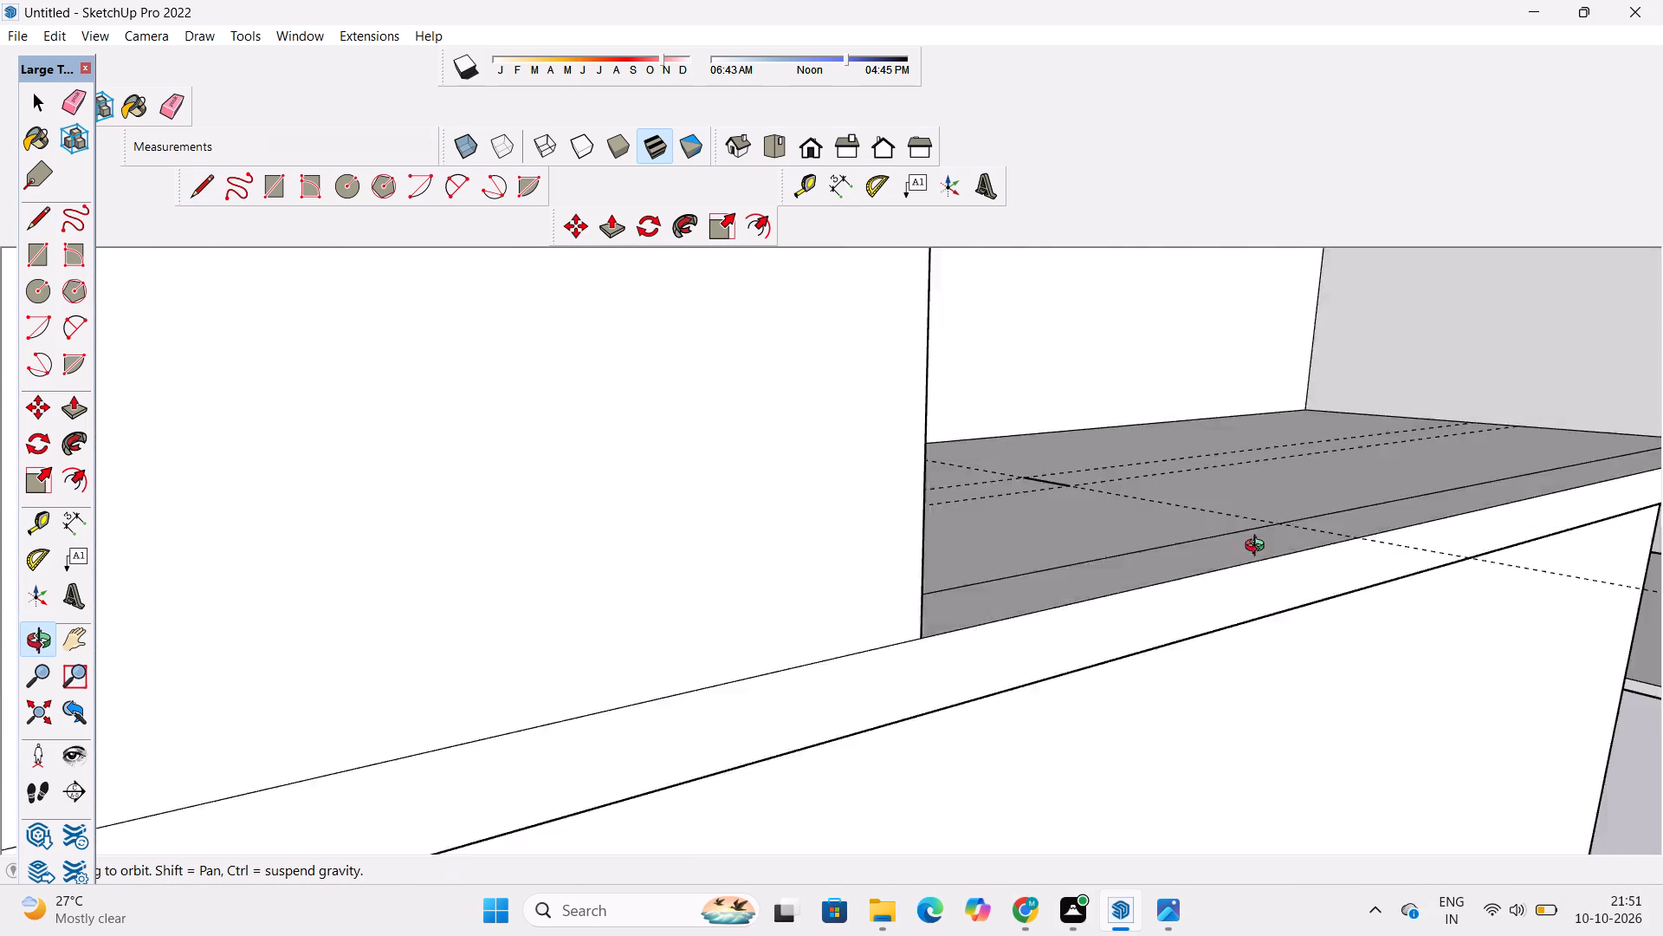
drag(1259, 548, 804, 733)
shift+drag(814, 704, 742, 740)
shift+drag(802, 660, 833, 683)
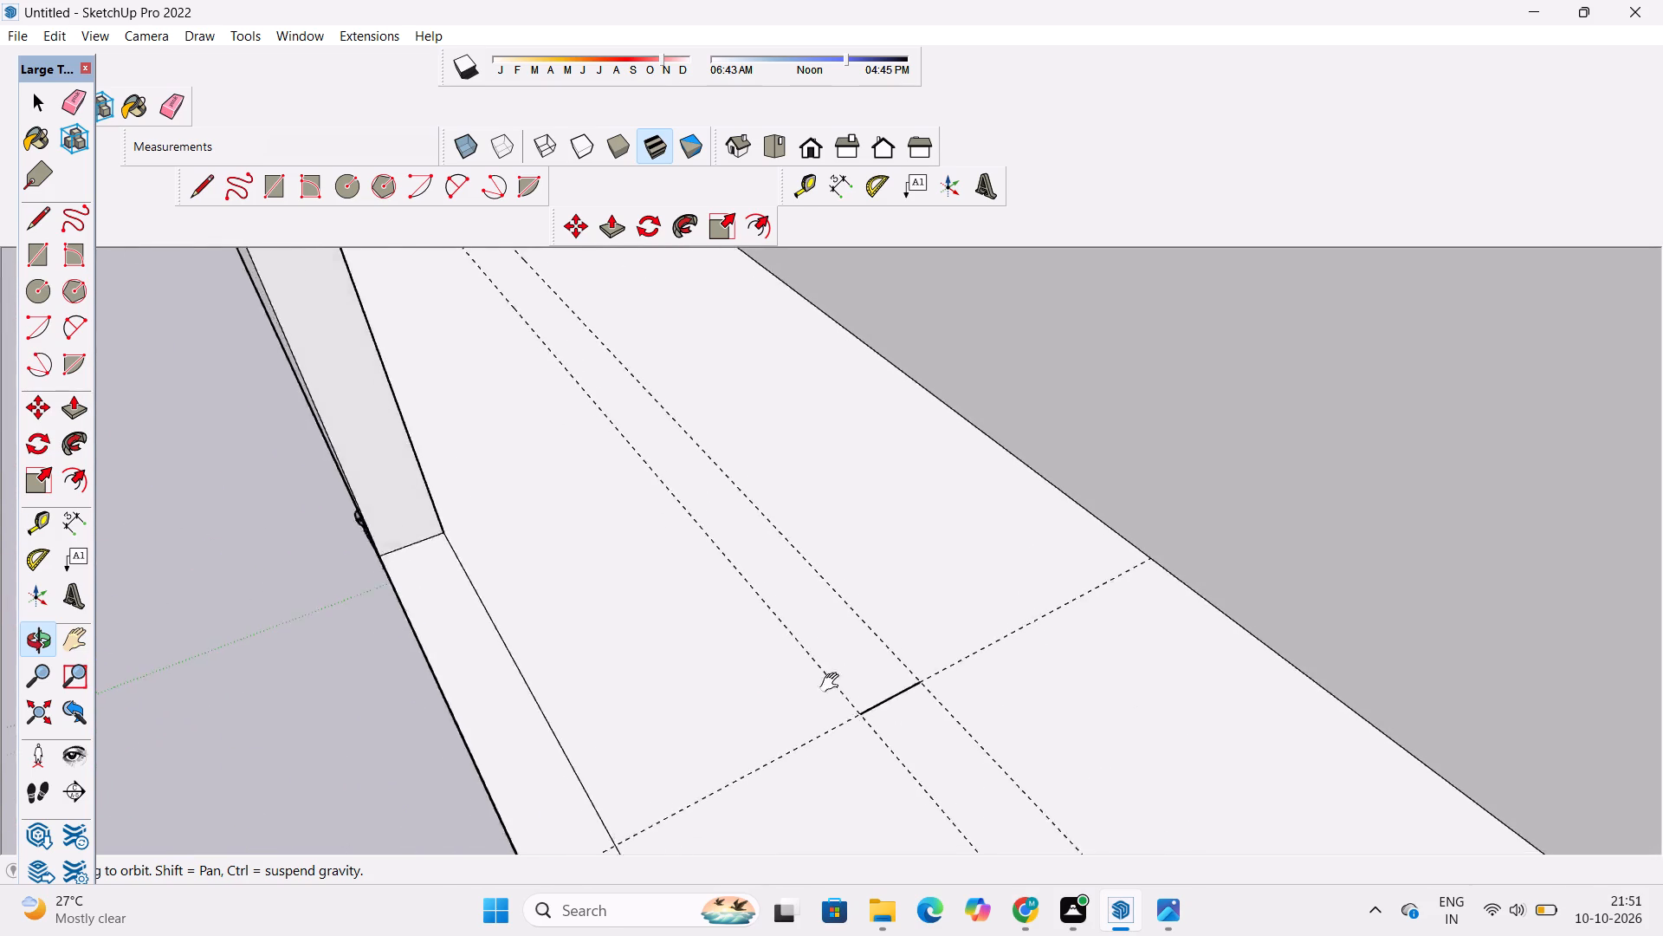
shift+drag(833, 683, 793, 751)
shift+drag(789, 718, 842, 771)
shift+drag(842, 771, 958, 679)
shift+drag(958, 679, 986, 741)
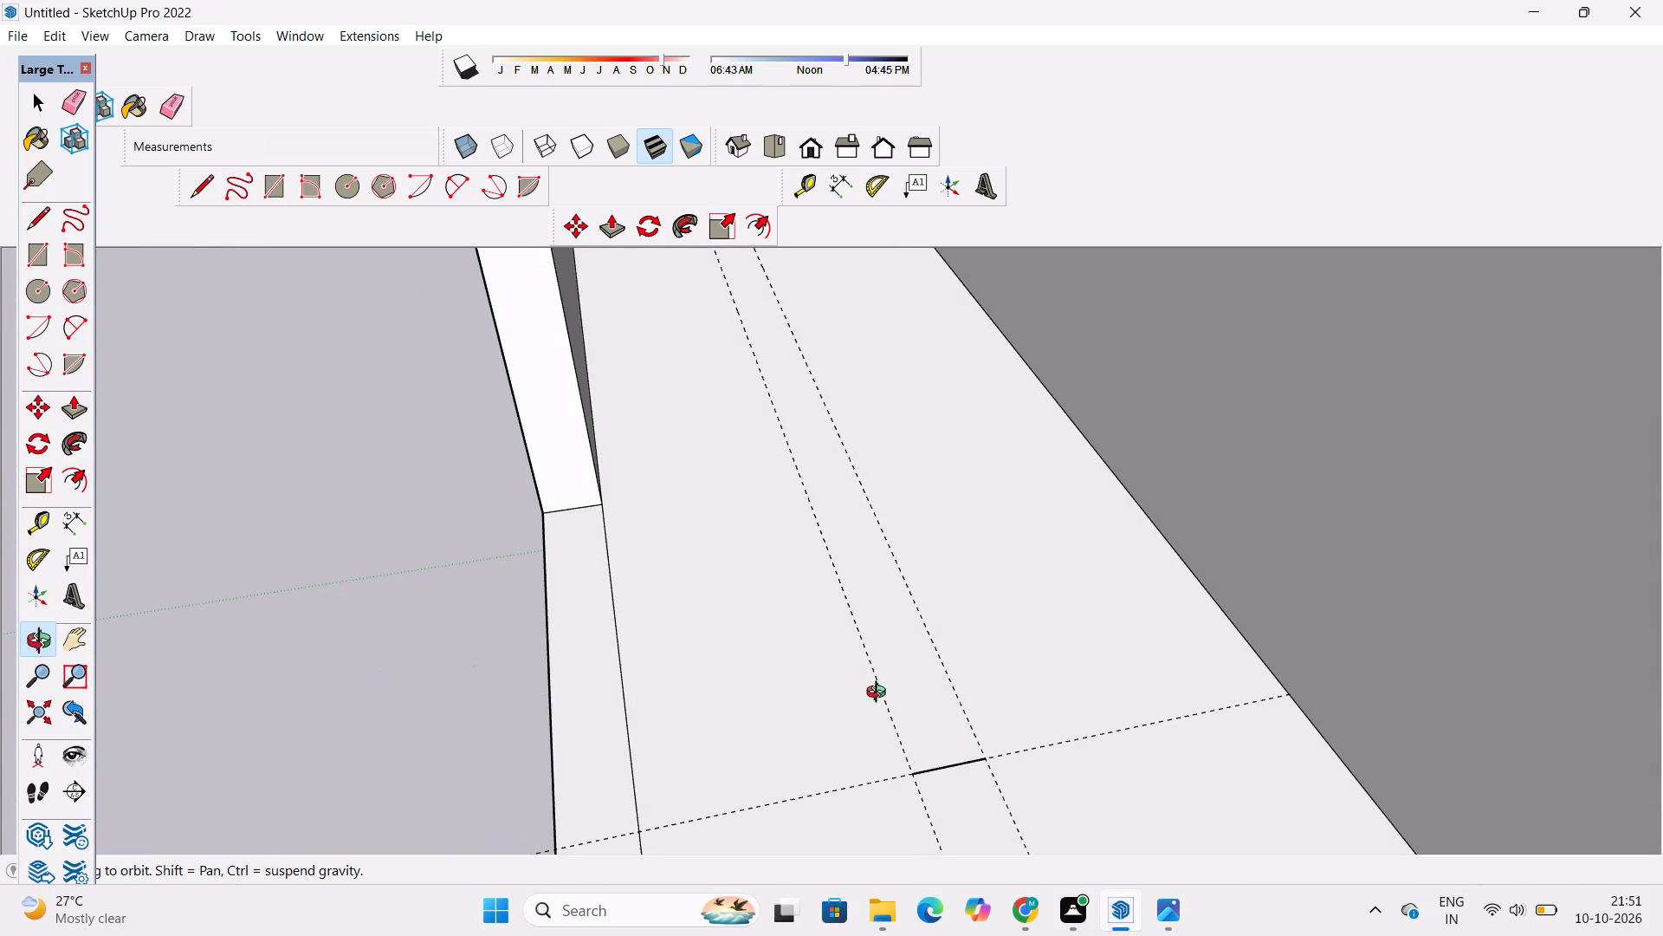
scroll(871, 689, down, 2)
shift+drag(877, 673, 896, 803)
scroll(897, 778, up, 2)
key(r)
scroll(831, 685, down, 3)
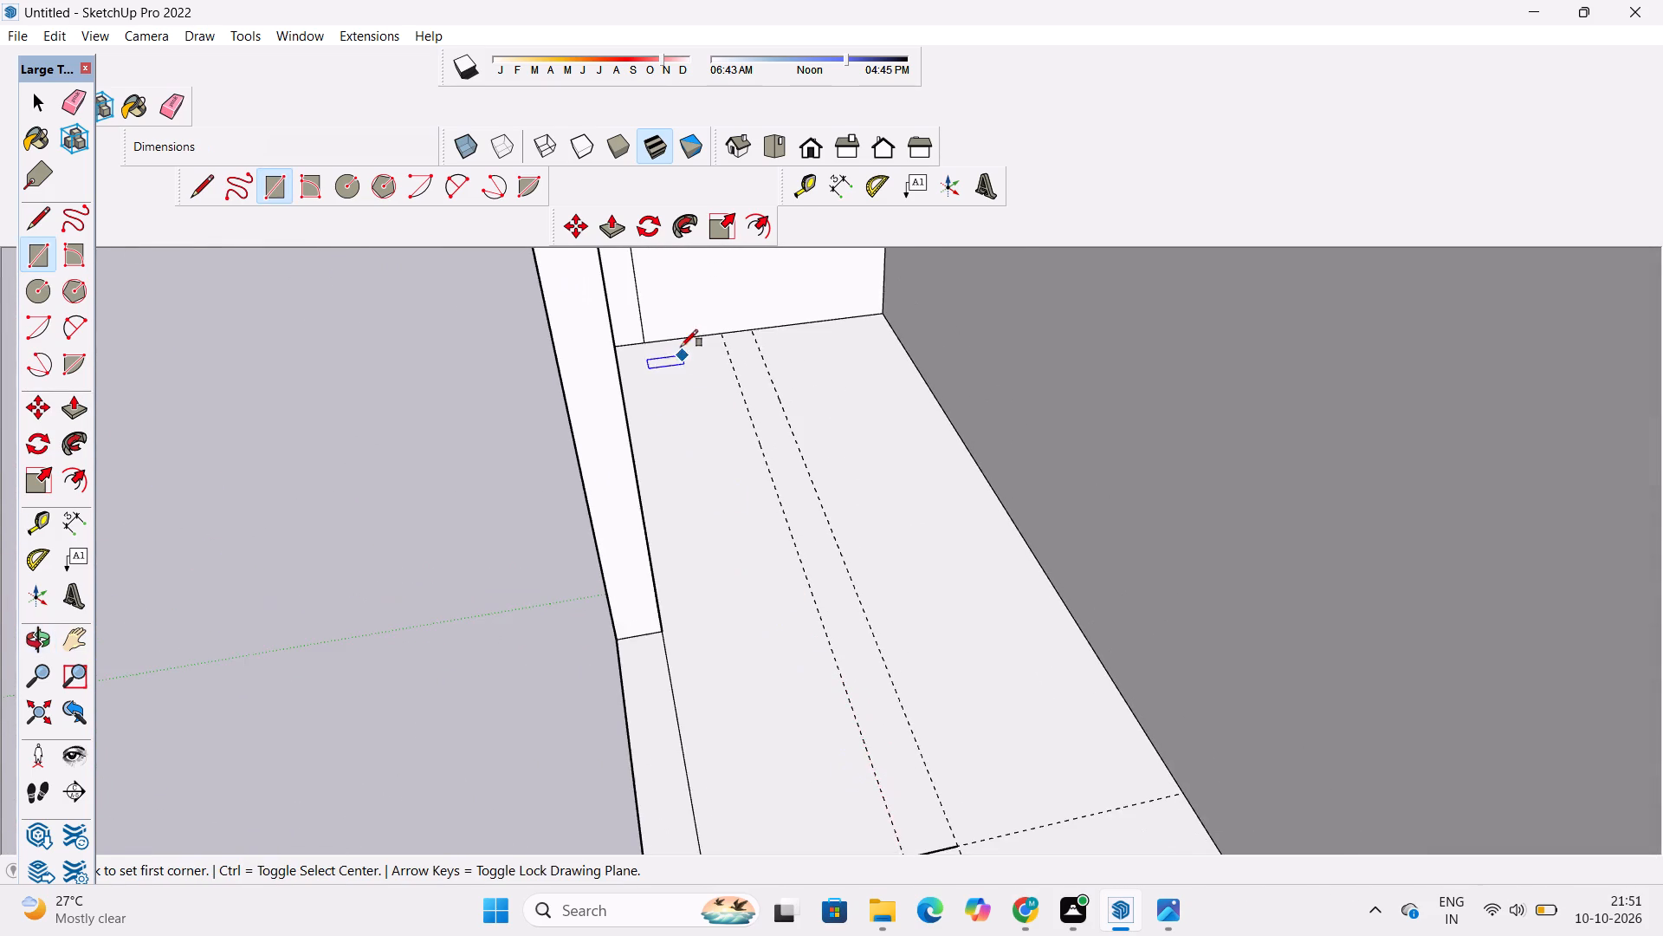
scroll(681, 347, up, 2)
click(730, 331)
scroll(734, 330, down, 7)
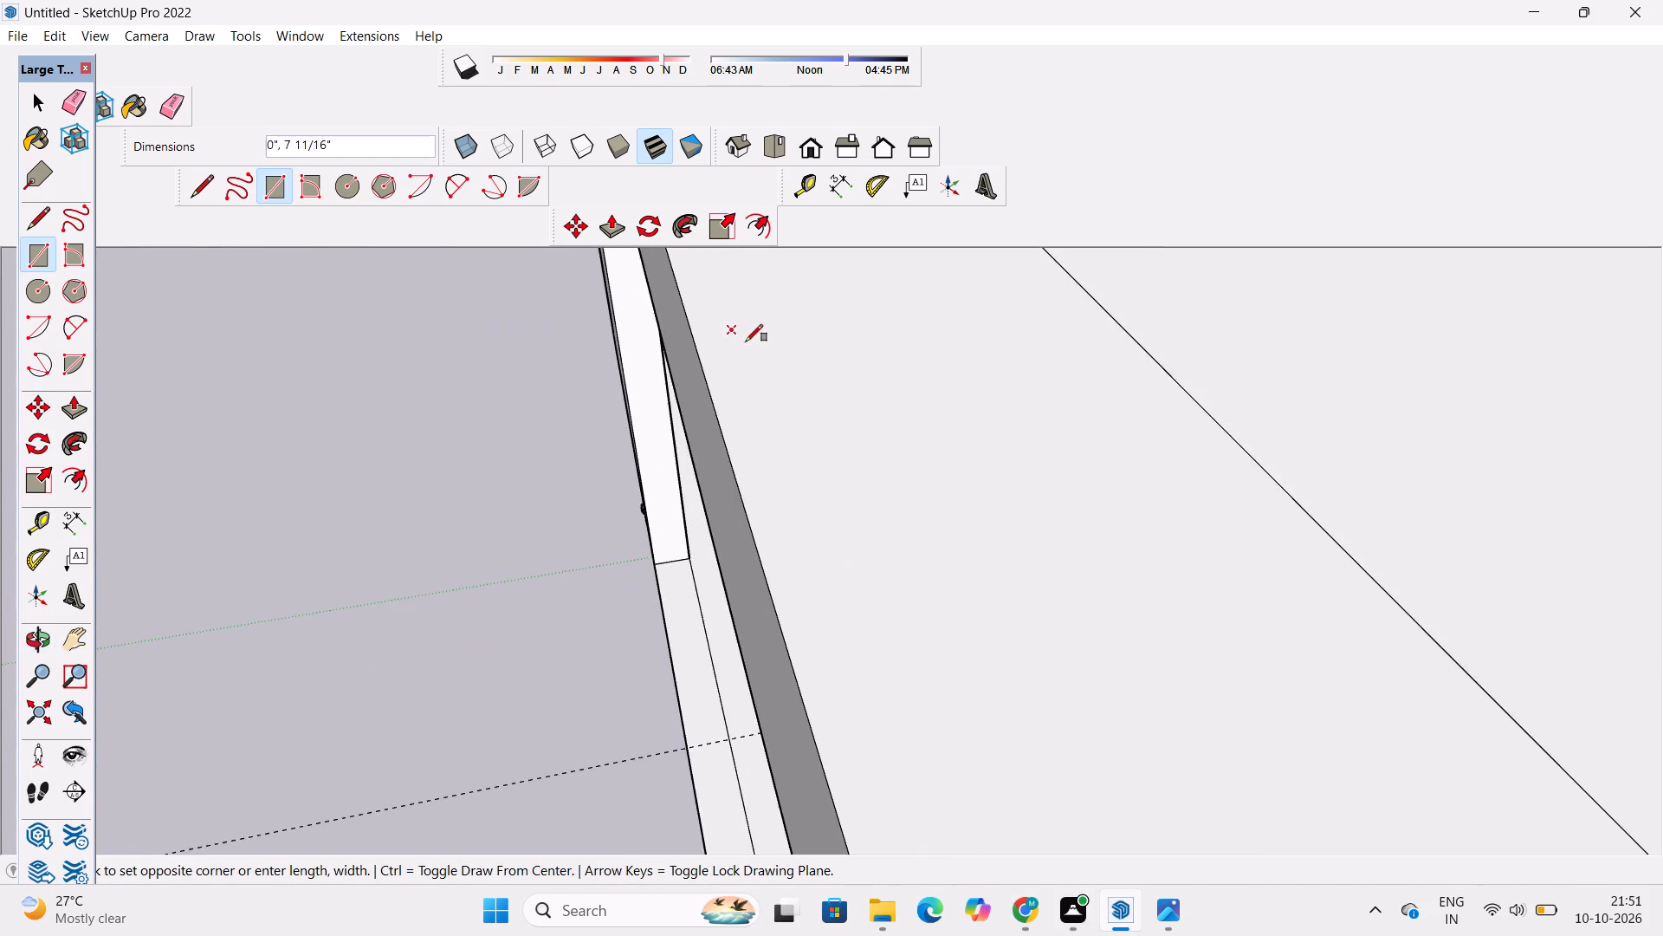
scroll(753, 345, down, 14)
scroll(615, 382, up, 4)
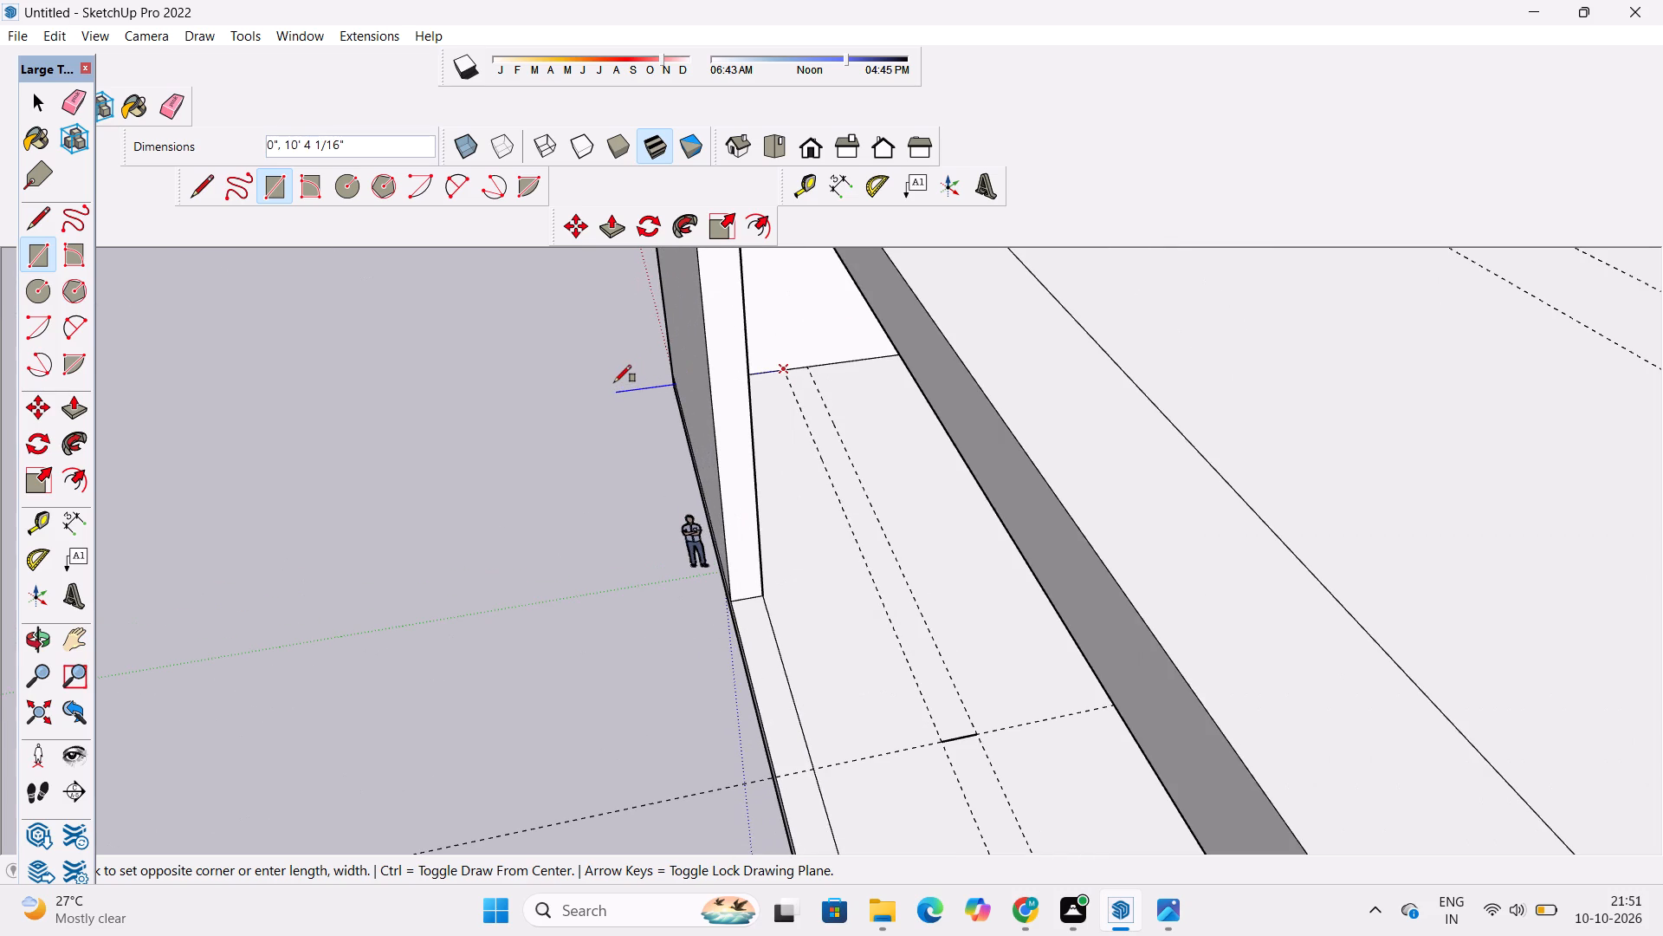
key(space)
Draw a 1' 6" by 29' 6" rectangle on the lower opening's floor between the parallel guides, from the side wall to the front-to-back guide.
key(o)
scroll(615, 374, down, 4)
shift+drag(629, 373, 737, 500)
drag(756, 506, 825, 510)
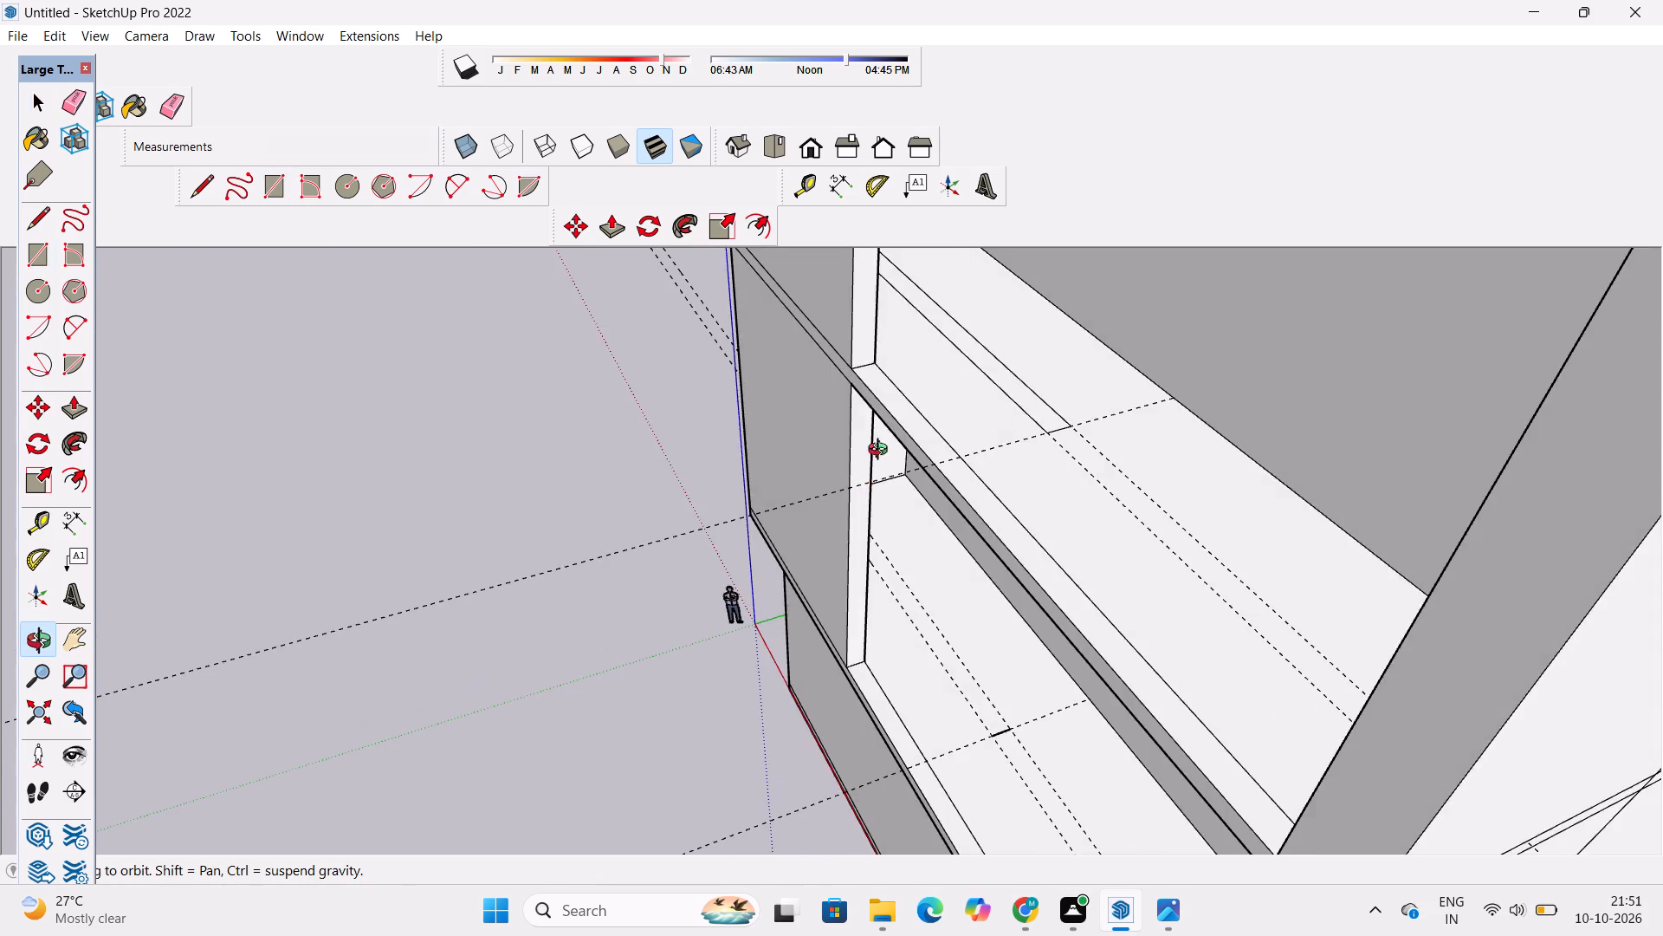
shift+drag(896, 439, 889, 494)
shift+drag(875, 588, 877, 598)
scroll(873, 591, up, 4)
shift+drag(914, 675, 896, 583)
drag(891, 582, 859, 566)
scroll(856, 558, up, 3)
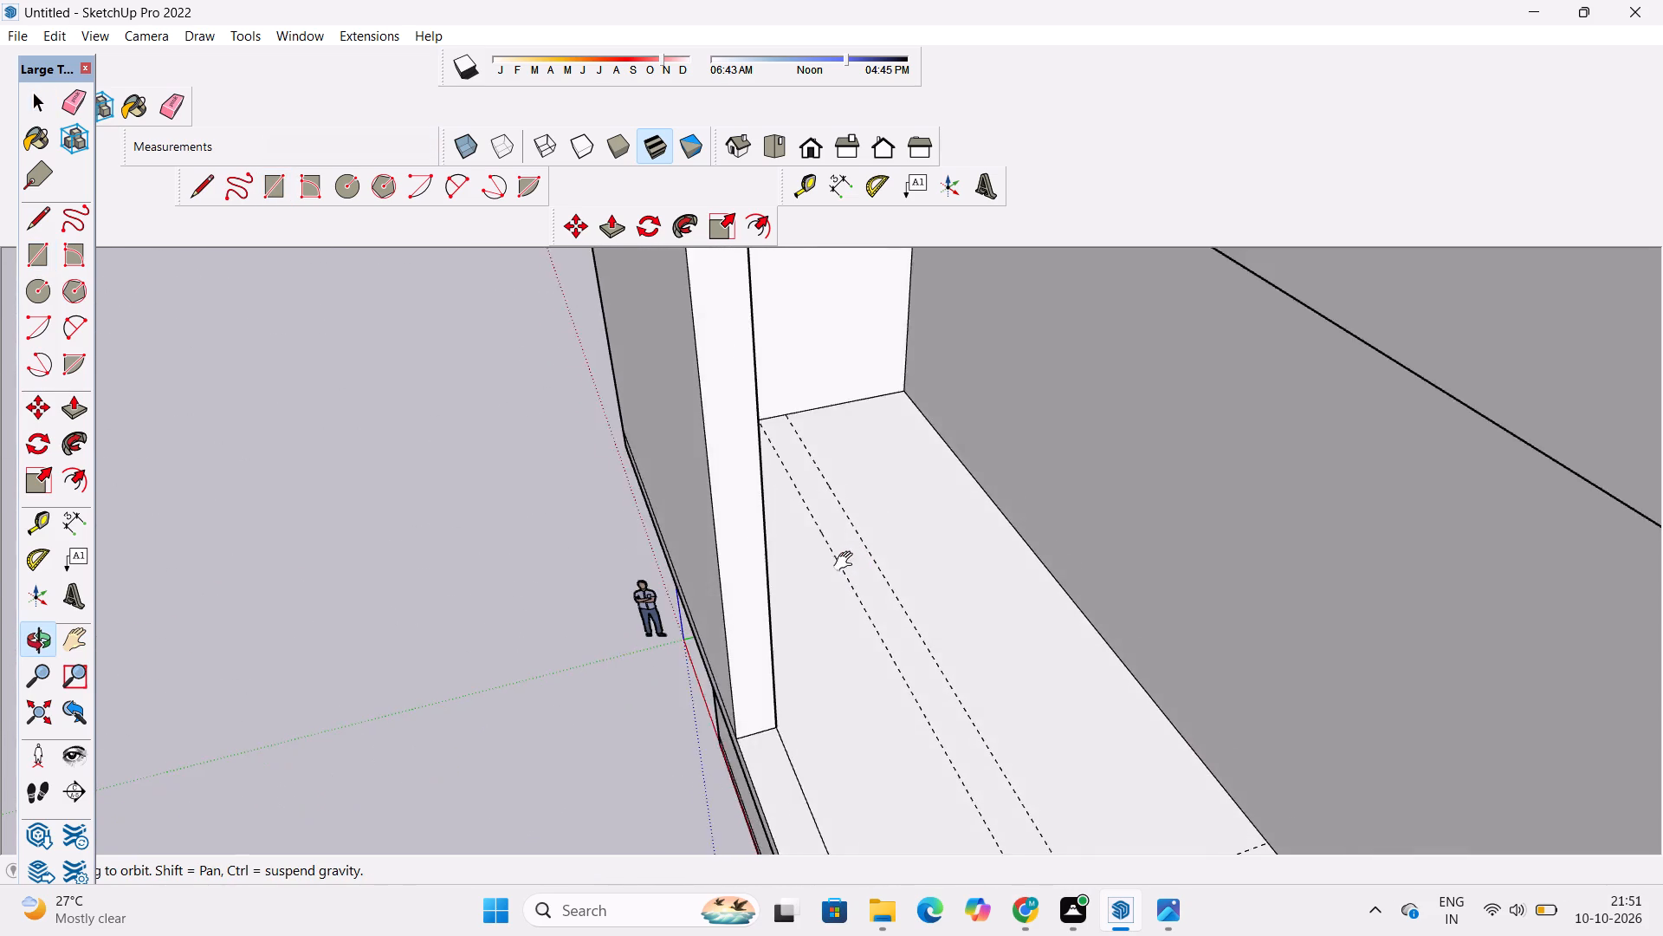
shift+drag(845, 562, 848, 526)
shift+drag(848, 525, 825, 534)
scroll(817, 537, down, 3)
shift+drag(797, 553, 823, 496)
scroll(823, 493, up, 4)
shift+drag(841, 523, 847, 497)
drag(847, 497, 852, 523)
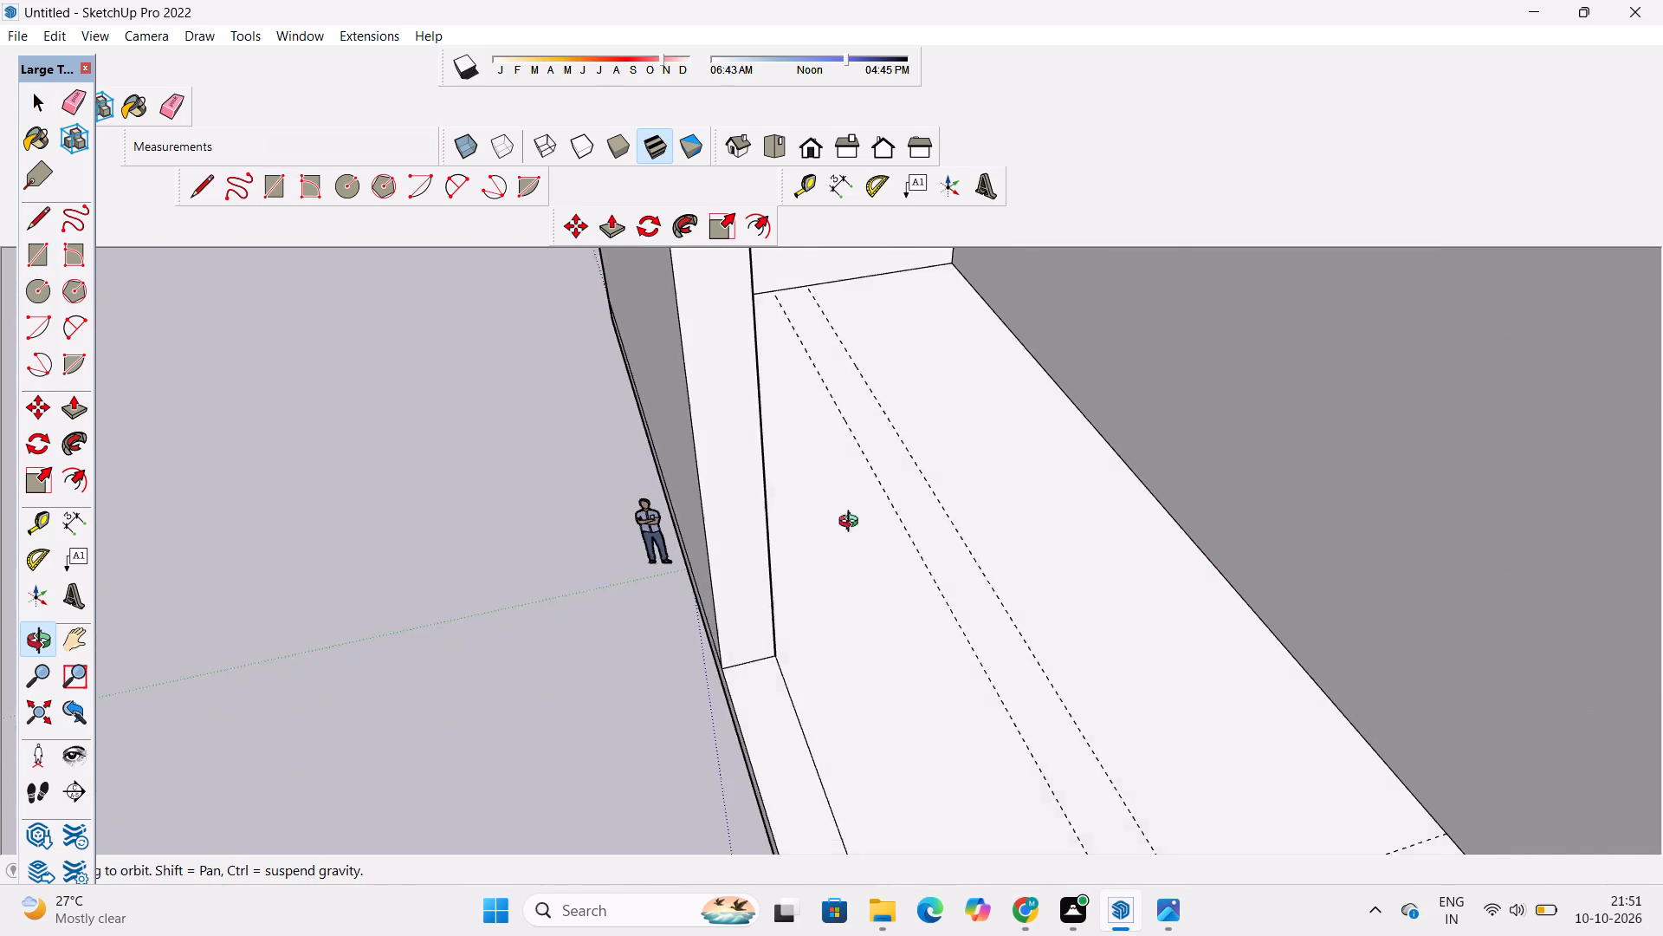
drag(852, 523, 858, 548)
scroll(870, 551, down, 4)
shift+drag(870, 551, 864, 531)
drag(864, 531, 857, 530)
scroll(851, 525, up, 1)
shift+drag(845, 522, 831, 525)
drag(831, 525, 847, 532)
key(r)
scroll(843, 455, up, 7)
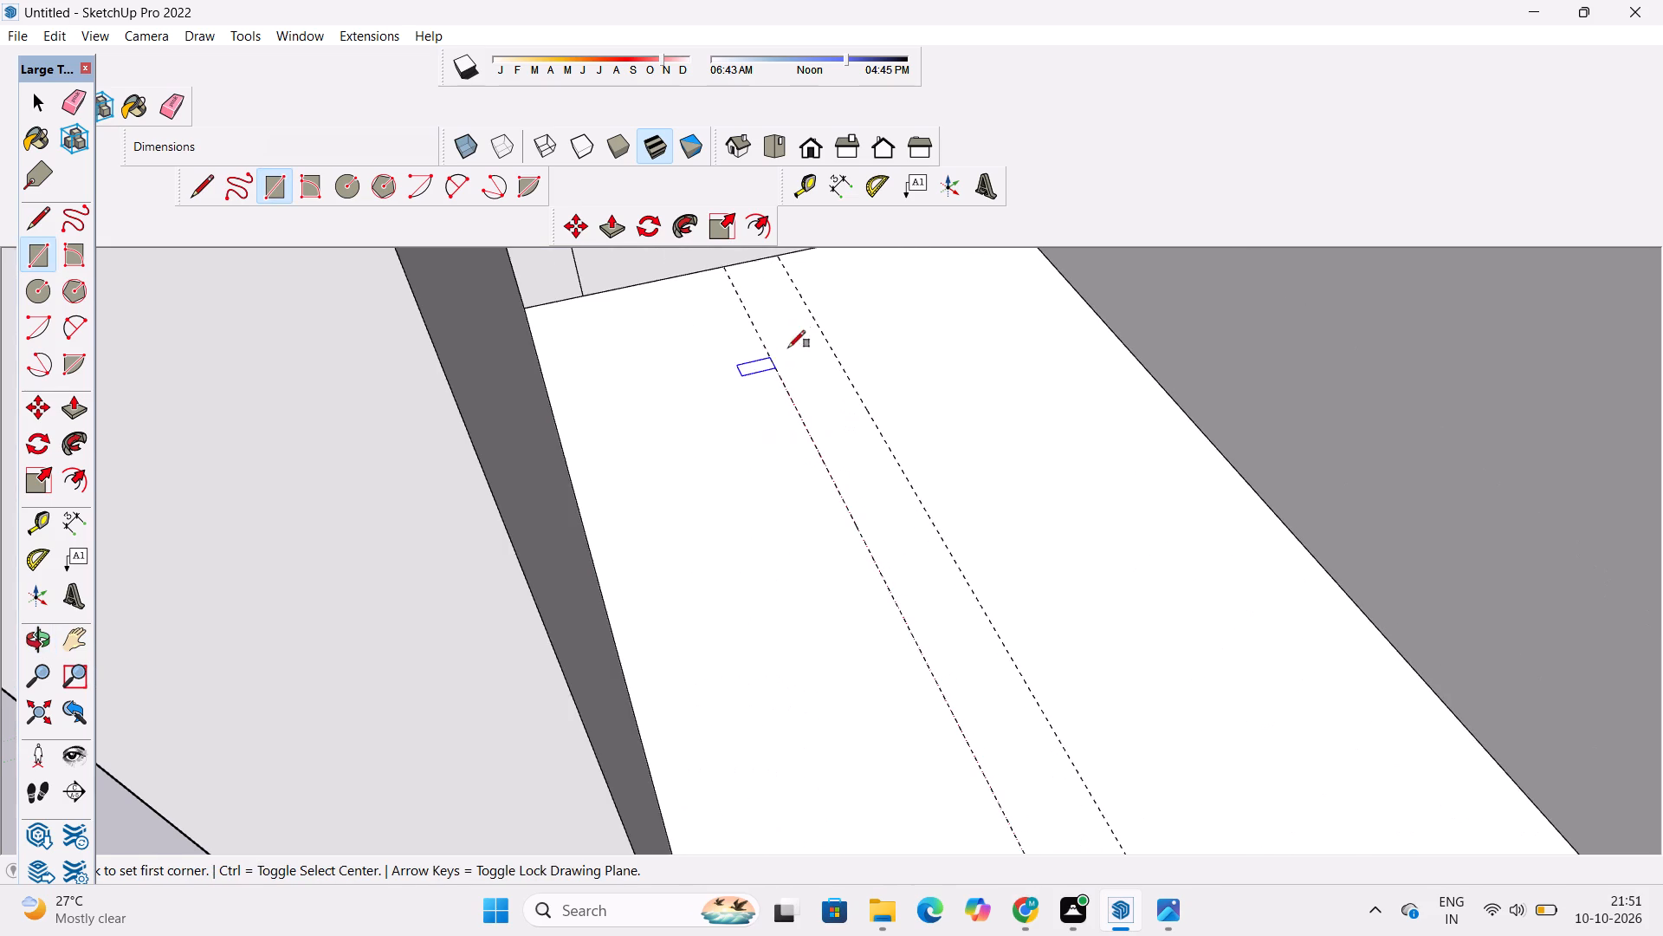
click(724, 269)
scroll(724, 269, down, 11)
scroll(867, 518, down, 2)
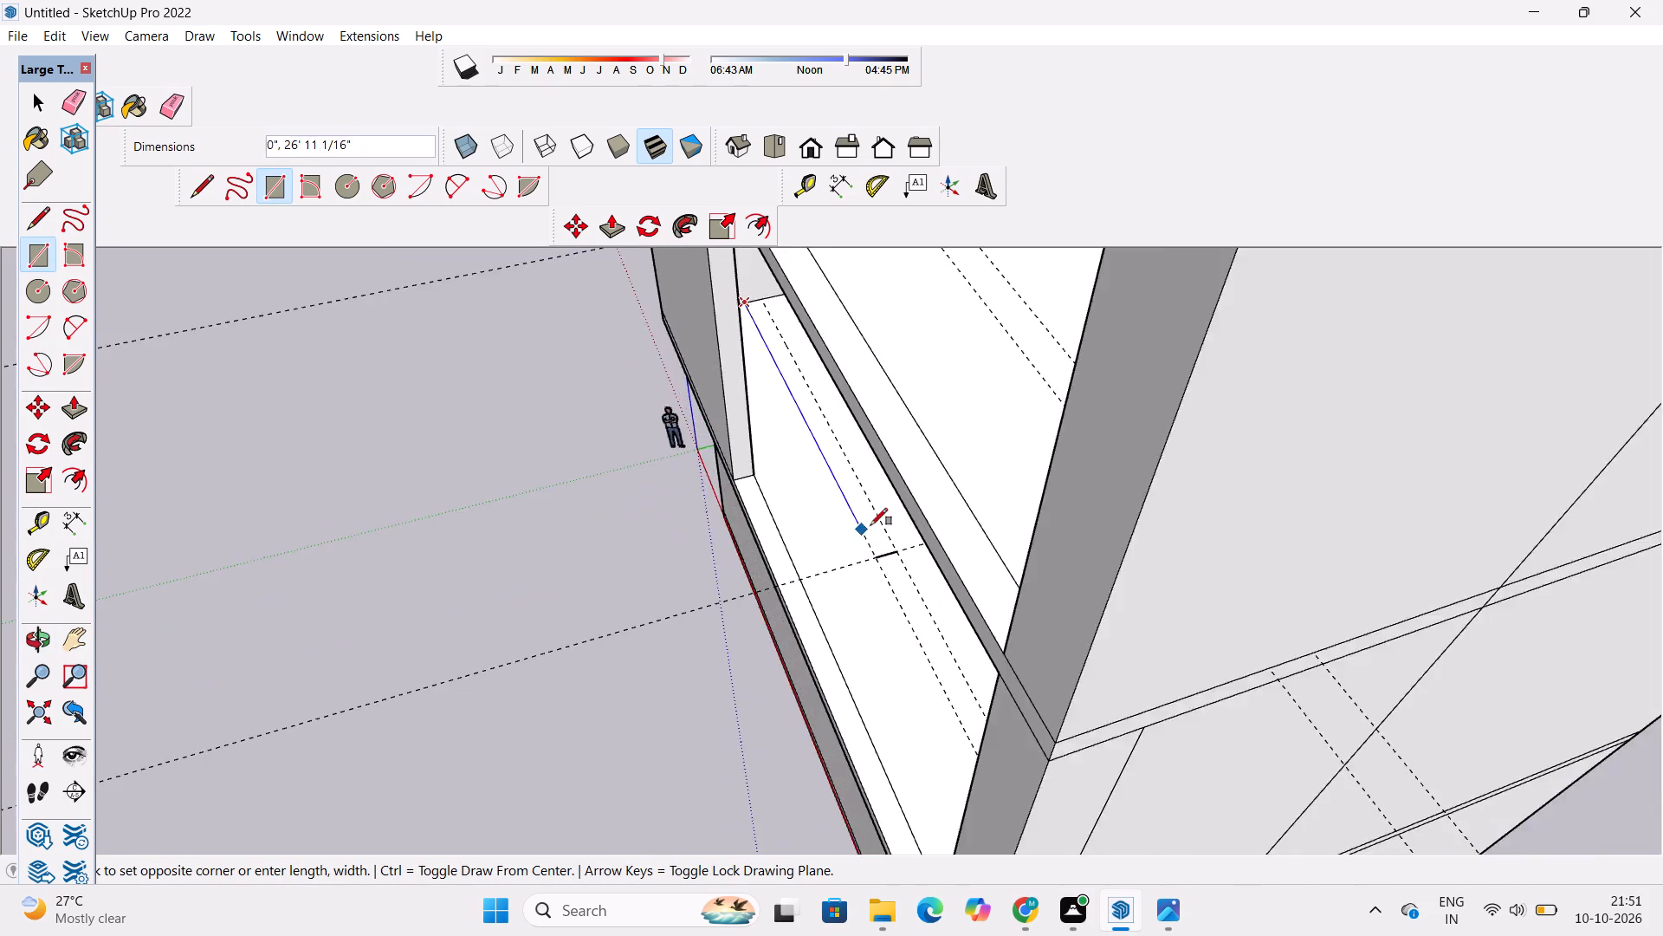
scroll(871, 526, up, 8)
click(935, 582)
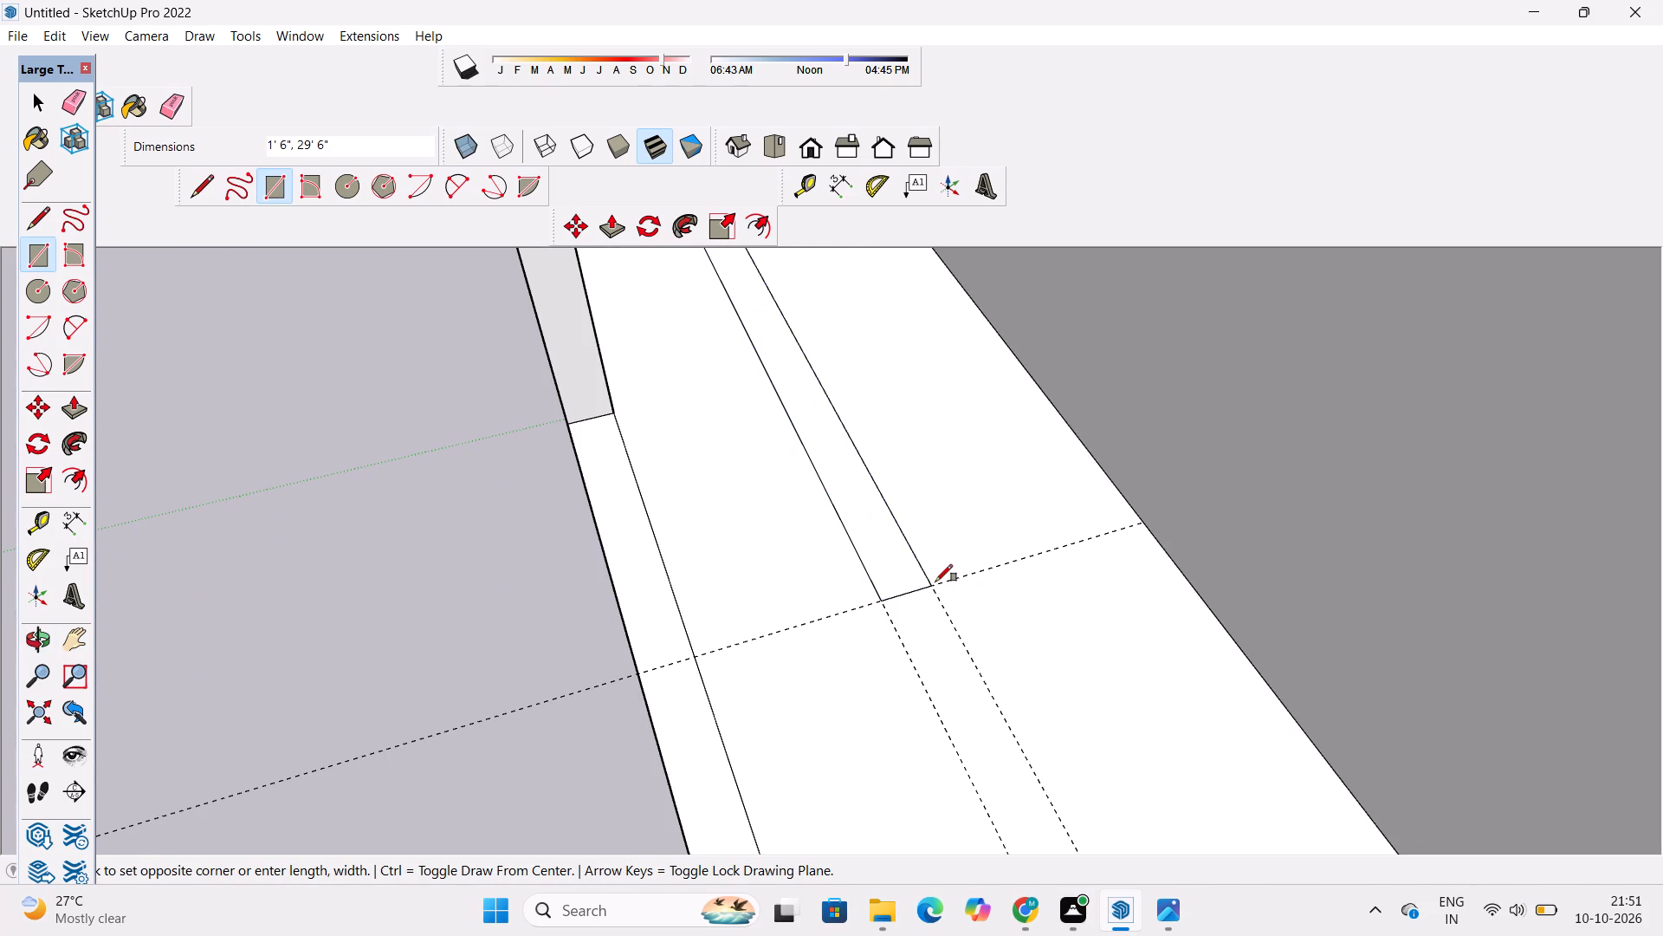
key(space)
Examine the narrow rectangles on the openings' floors from the front, checking the lower one against its guides.
text(o)
scroll(838, 585, down, 6)
drag(801, 618, 1132, 567)
scroll(1132, 567, down, 5)
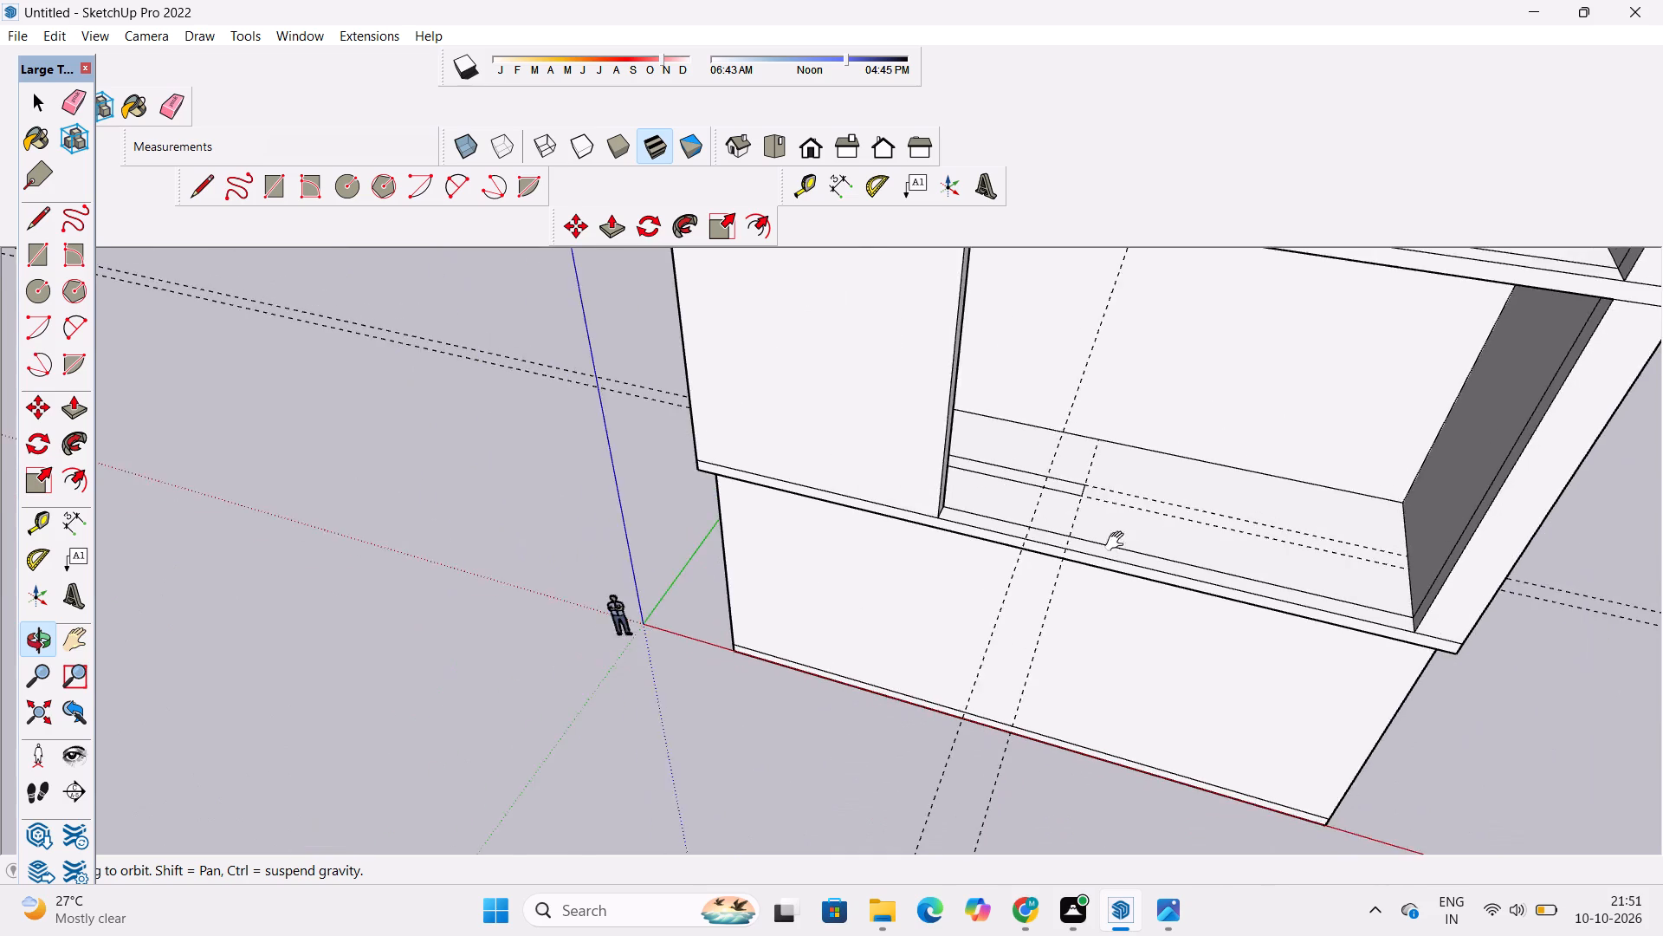
shift+drag(1106, 542, 1026, 578)
drag(1026, 579, 1105, 571)
scroll(1105, 570, down, 2)
scroll(1105, 570, up, 3)
scroll(1105, 568, down, 4)
scroll(1103, 566, up, 3)
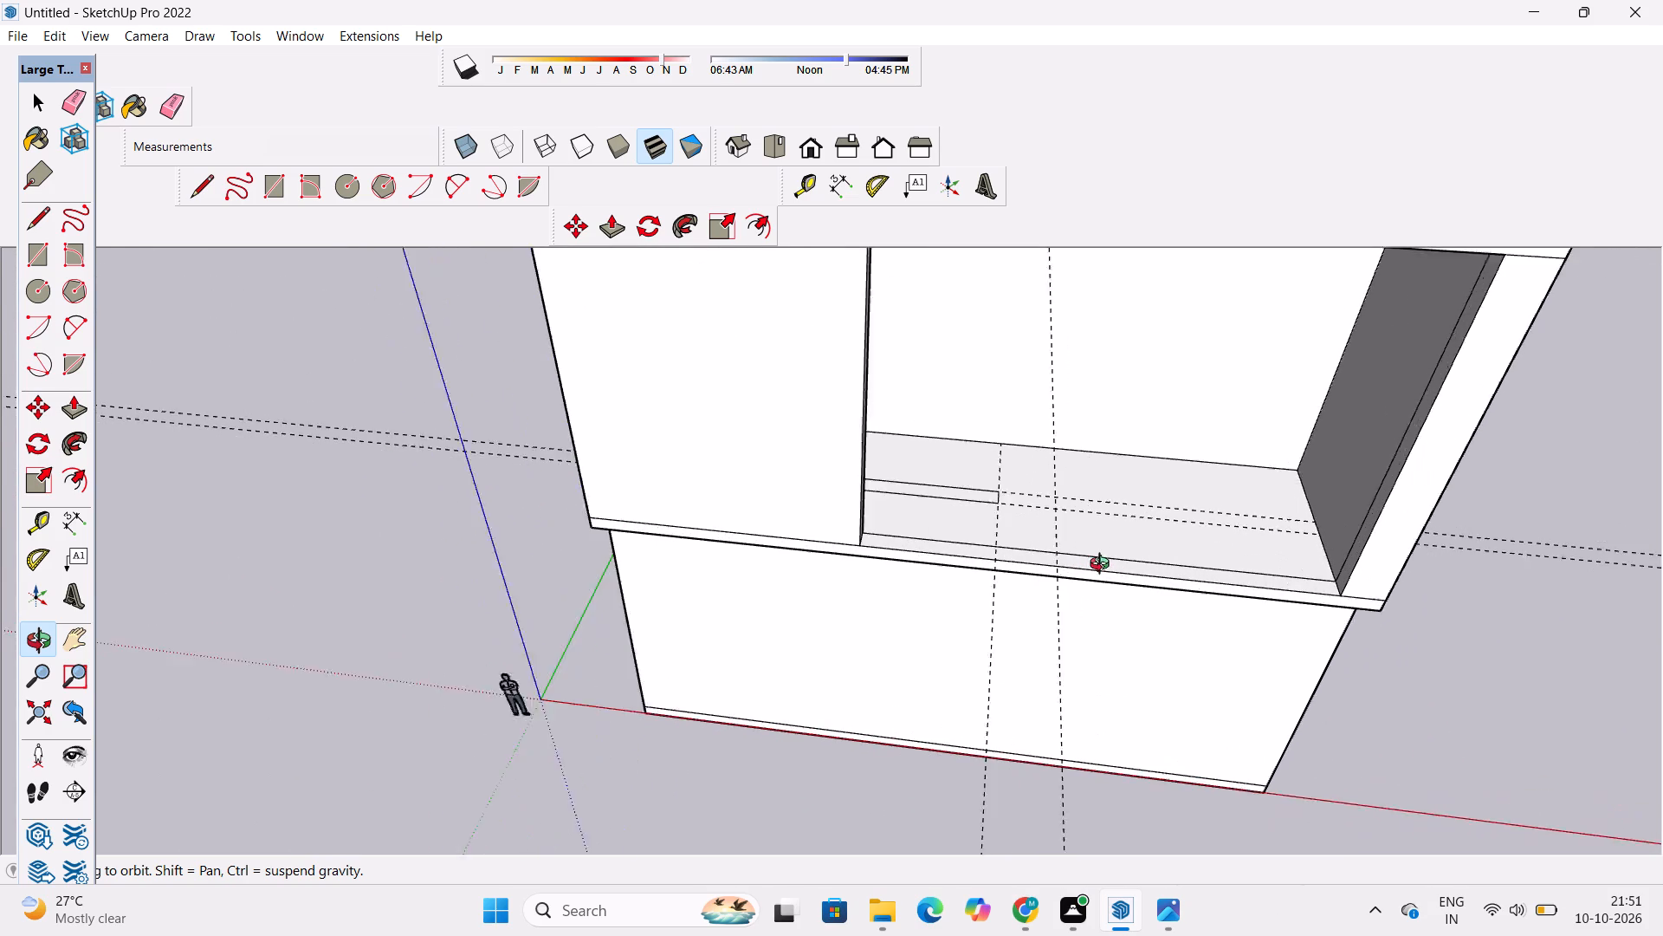
scroll(1103, 566, up, 1)
scroll(1103, 566, down, 3)
scroll(1103, 566, up, 3)
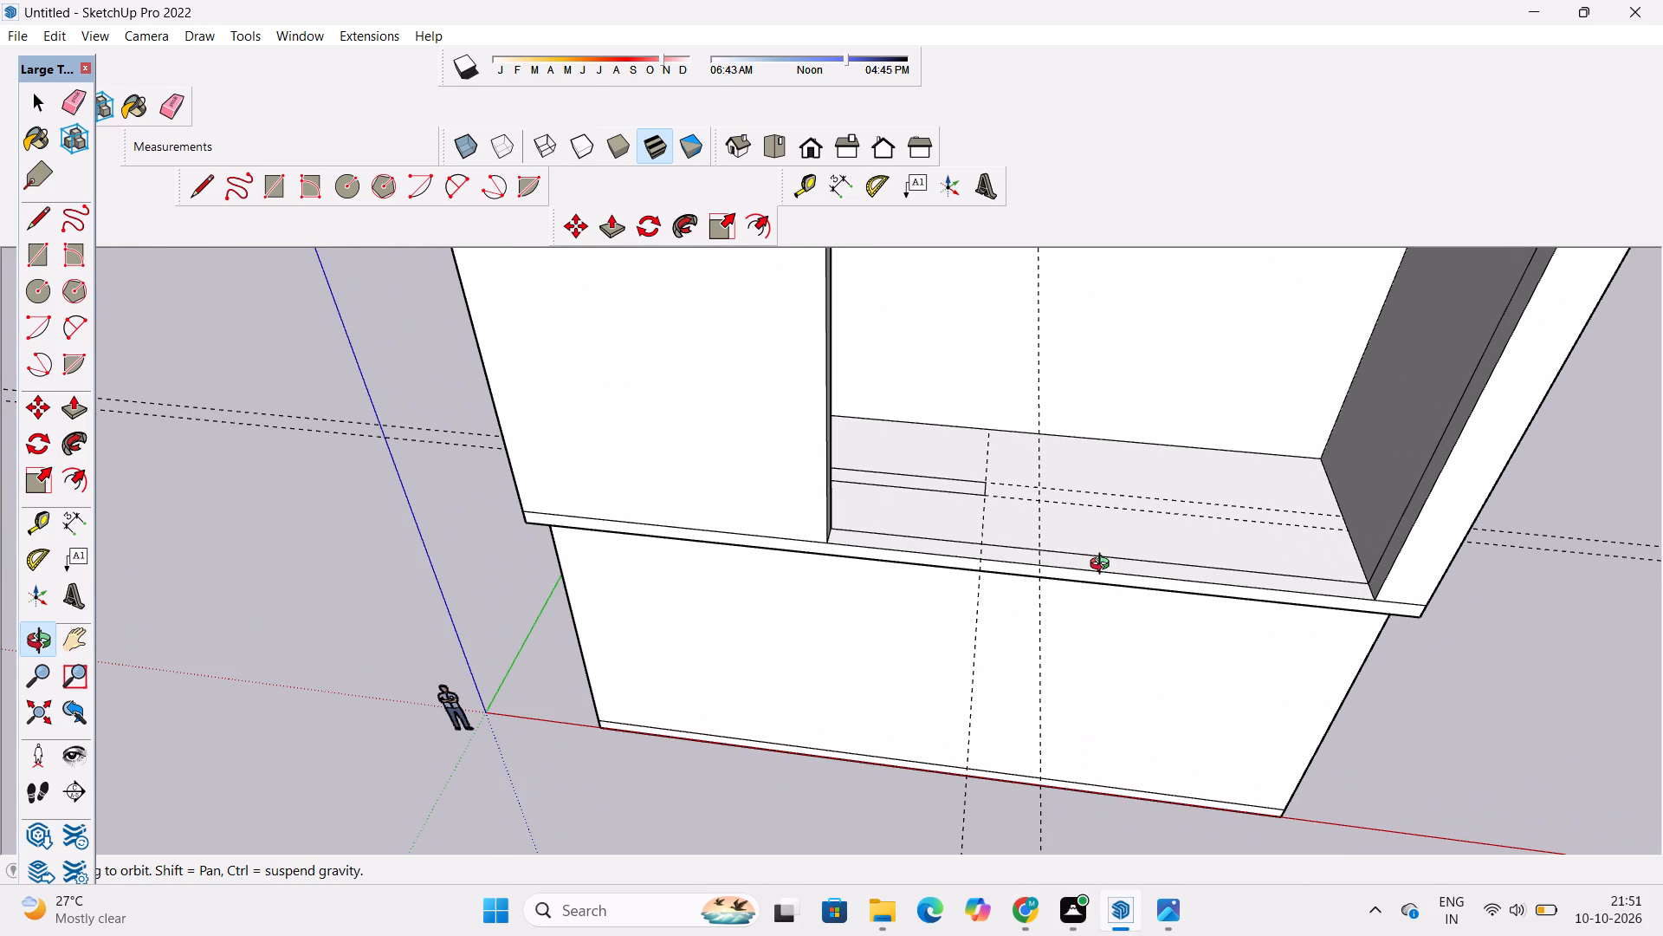
scroll(1103, 566, down, 1)
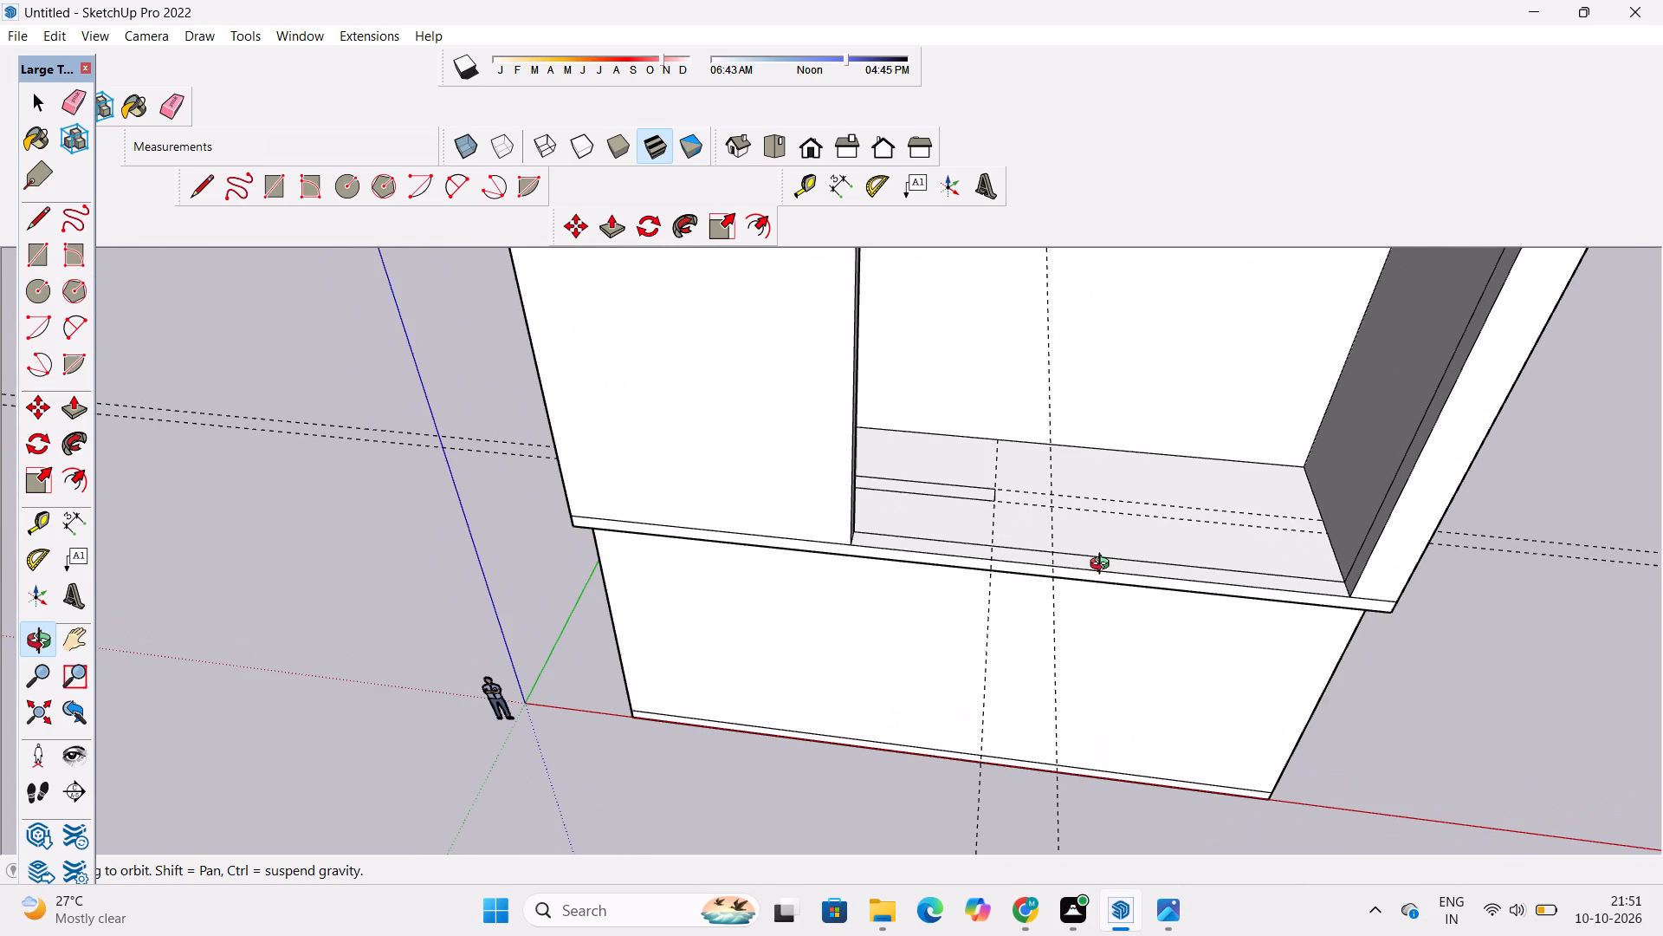
scroll(1103, 566, down, 2)
scroll(1103, 566, up, 3)
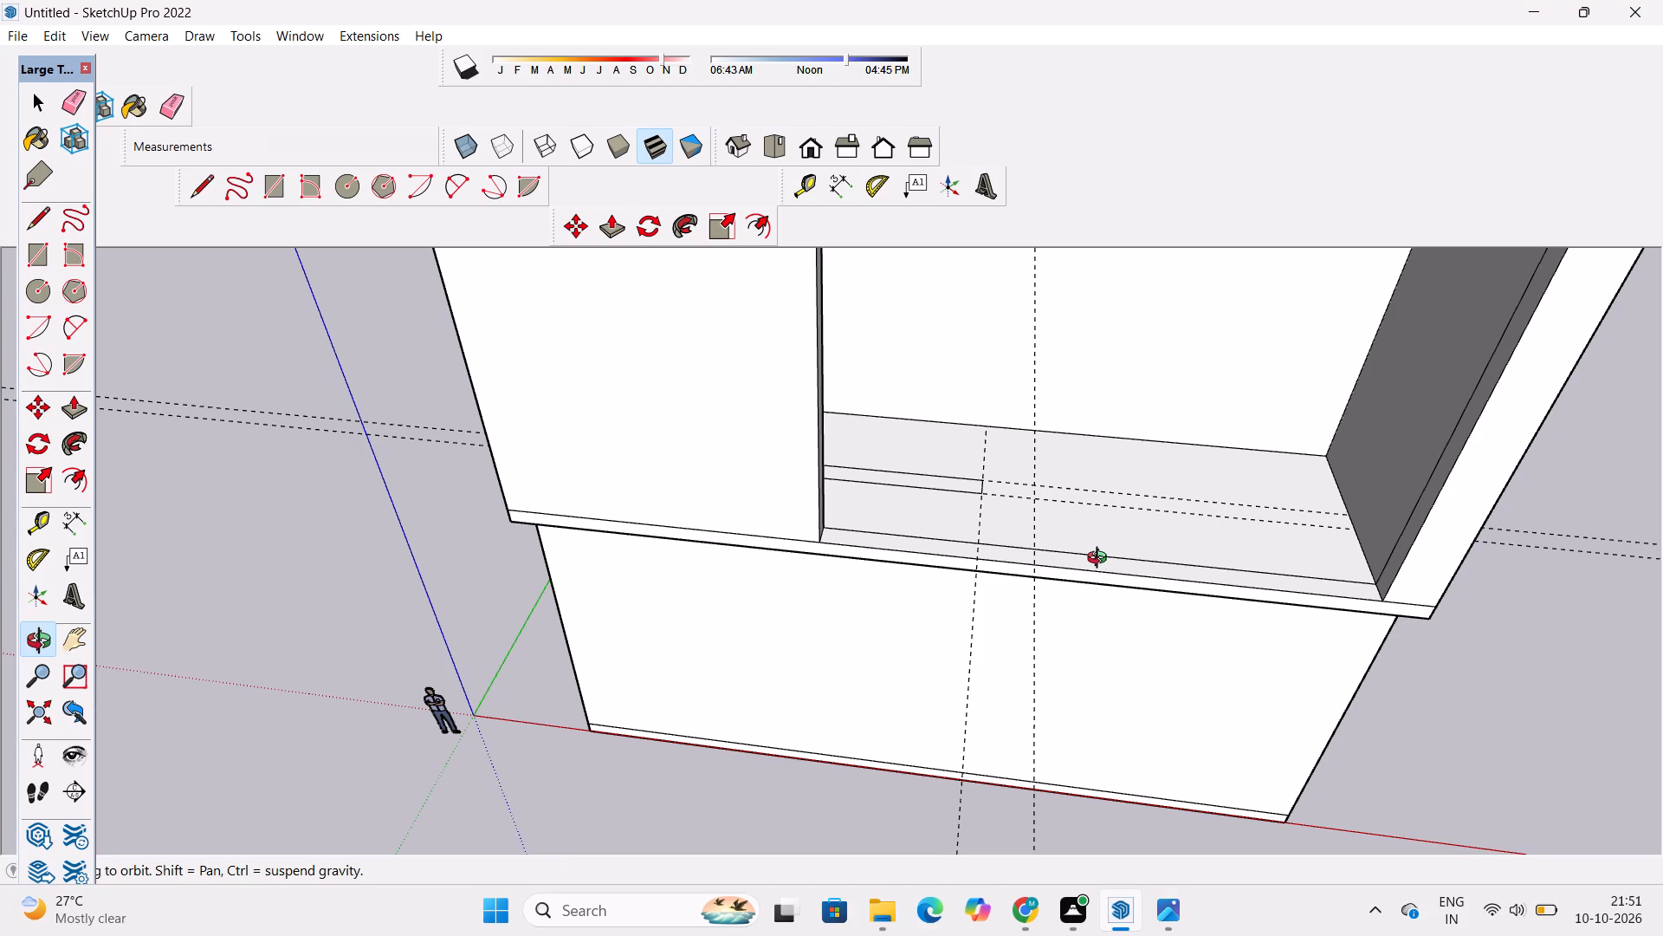
scroll(1101, 560, down, 5)
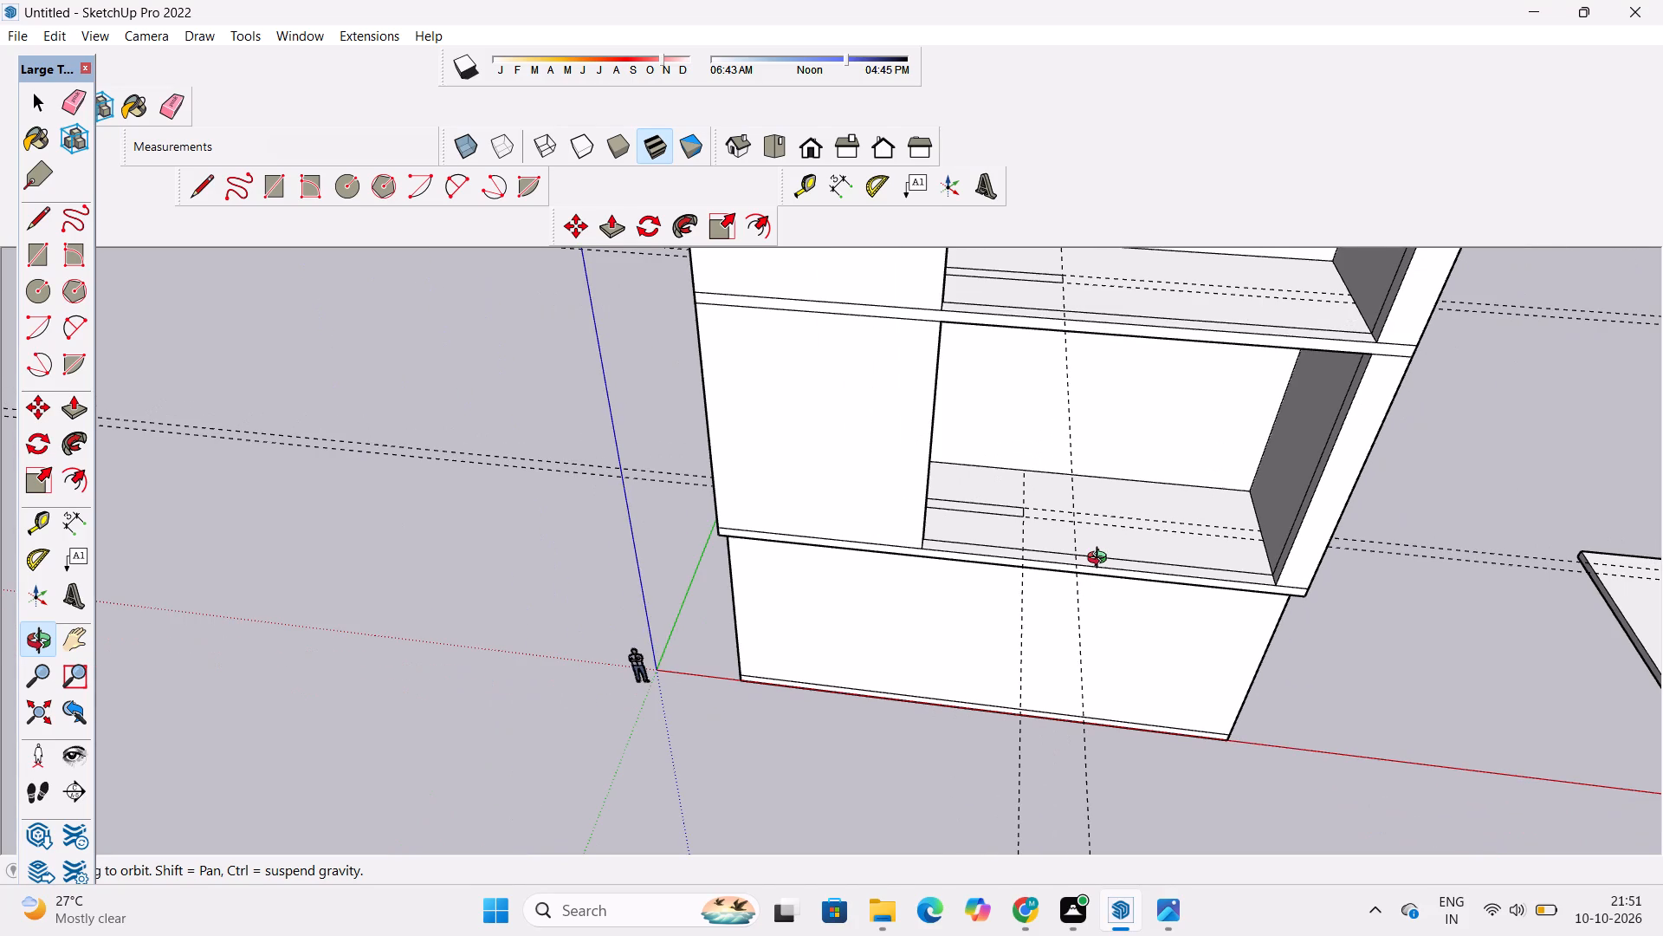
scroll(1101, 560, up, 4)
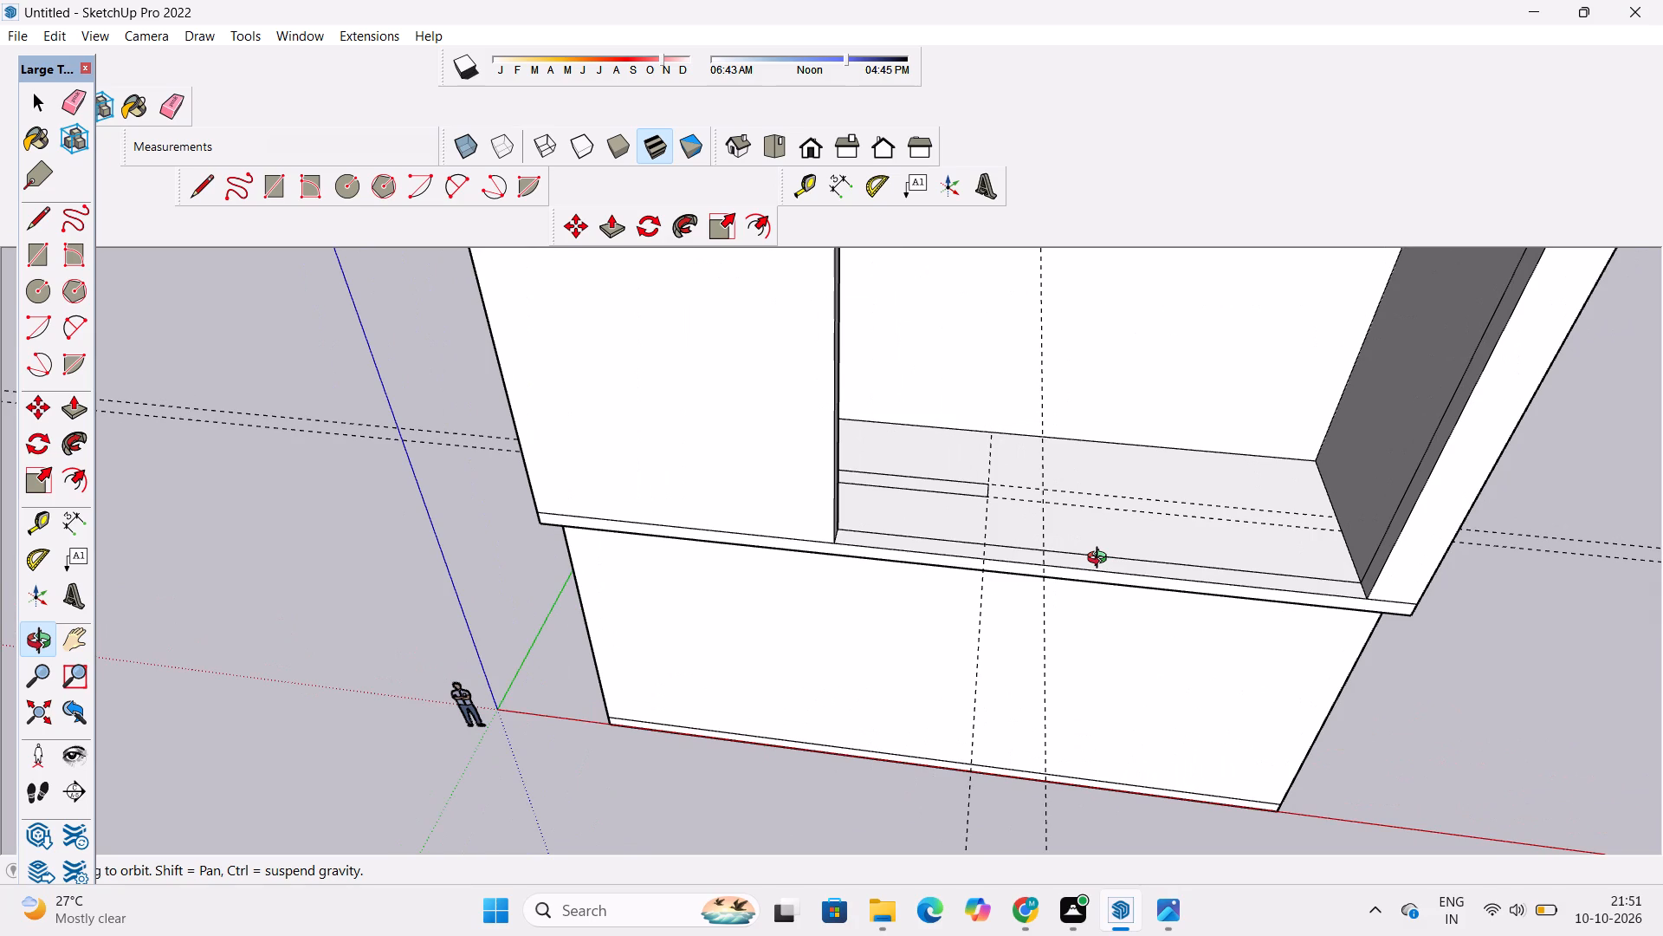
scroll(1103, 560, down, 1)
drag(1052, 583, 1088, 610)
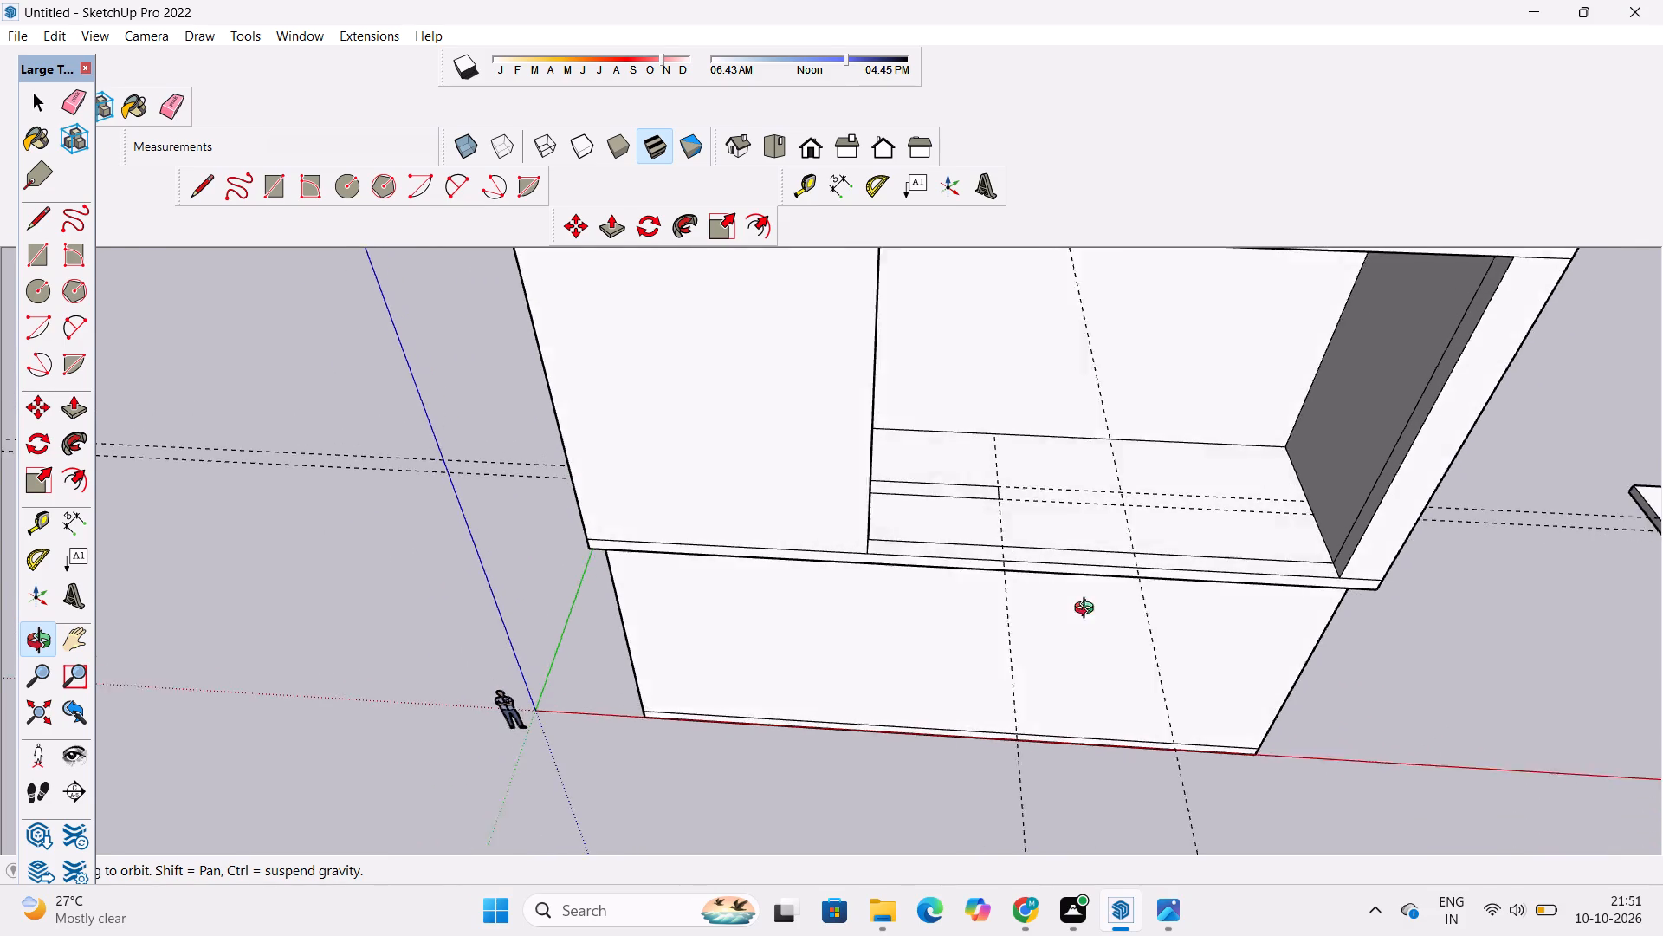
drag(1088, 610, 1090, 610)
shift+drag(1098, 609, 977, 635)
drag(977, 635, 1011, 643)
scroll(1016, 640, up, 3)
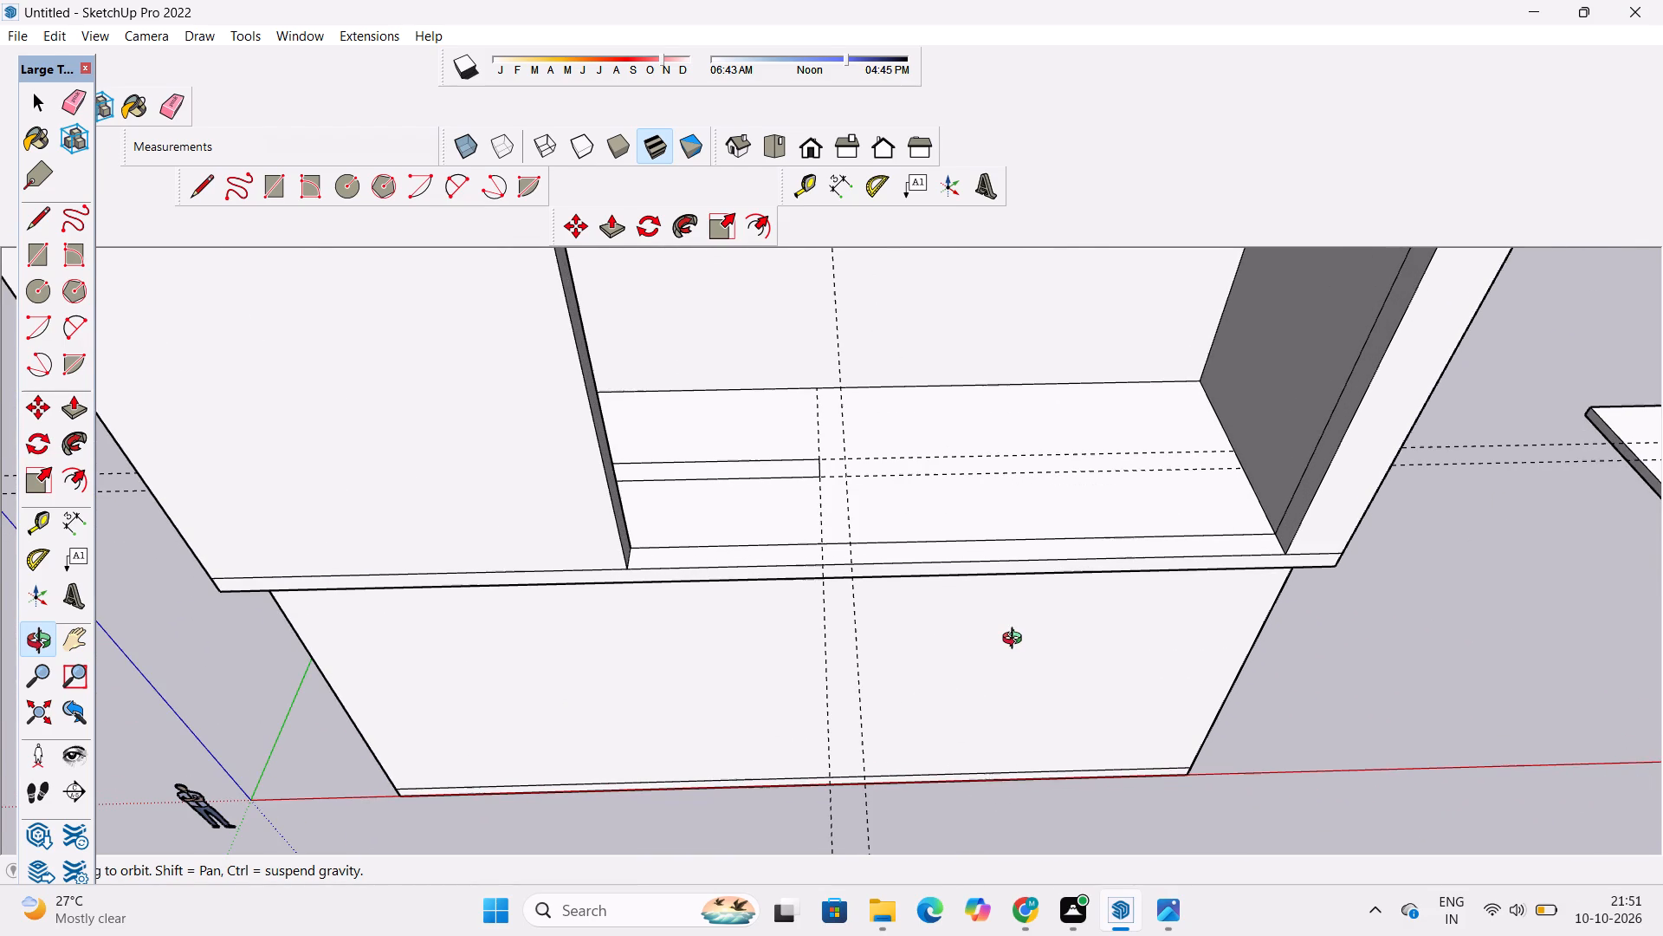
scroll(1016, 640, up, 2)
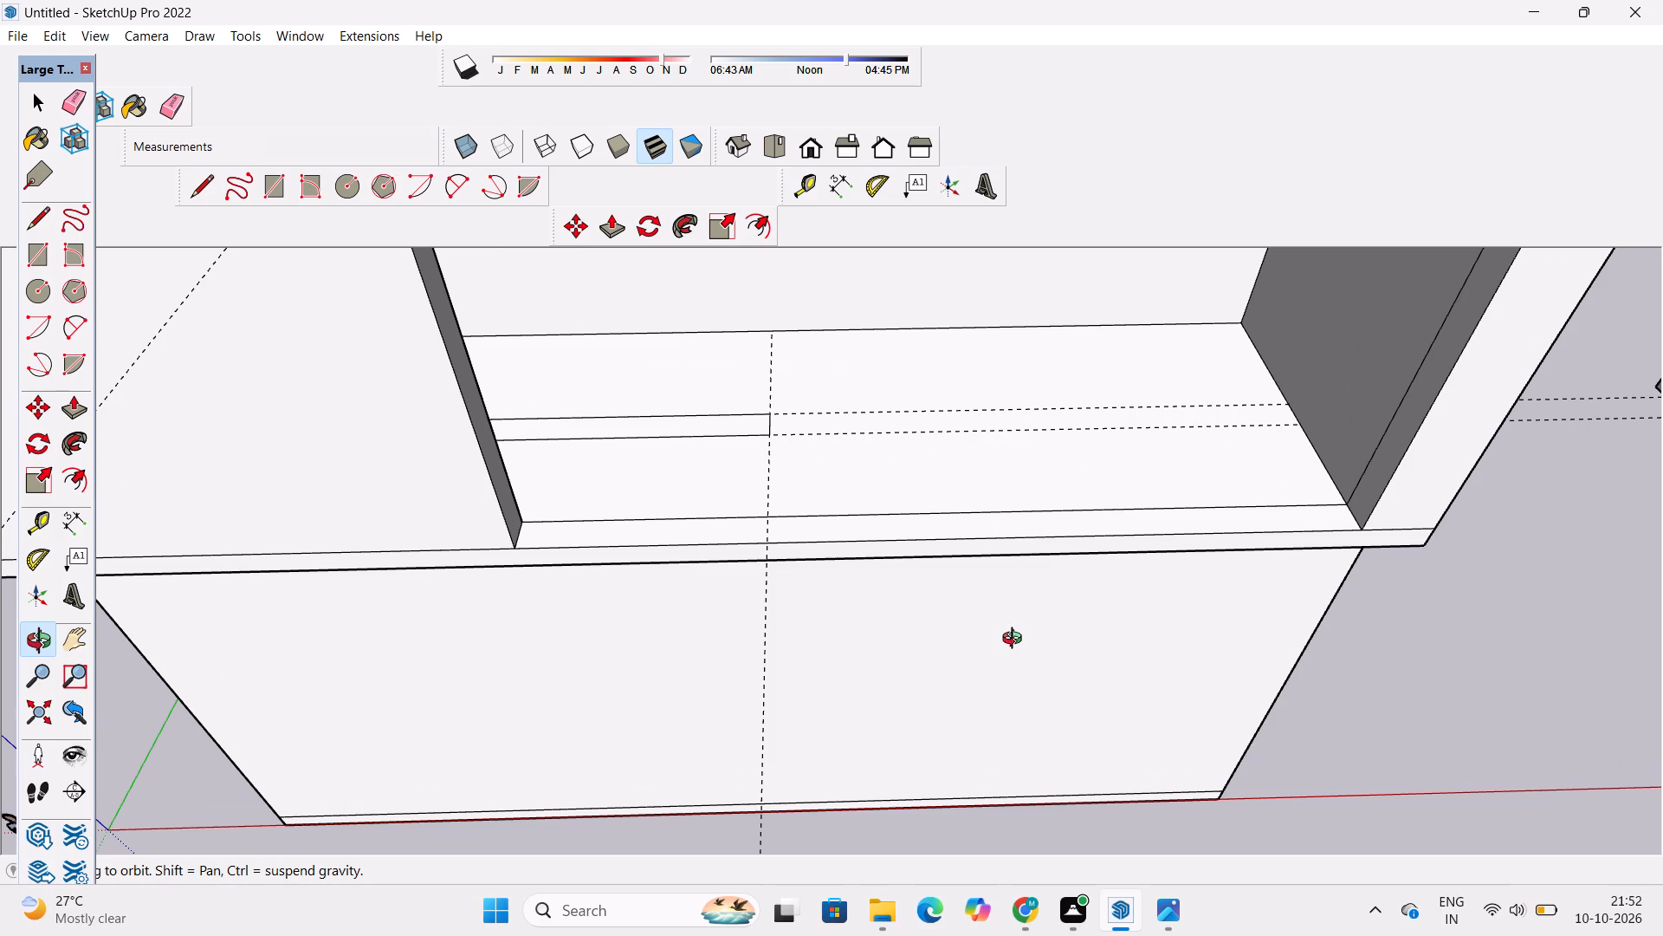
Erase the construction guides crossing the floors of the upper and lower recessed openings.
drag(941, 621, 952, 652)
shift+drag(955, 654, 960, 633)
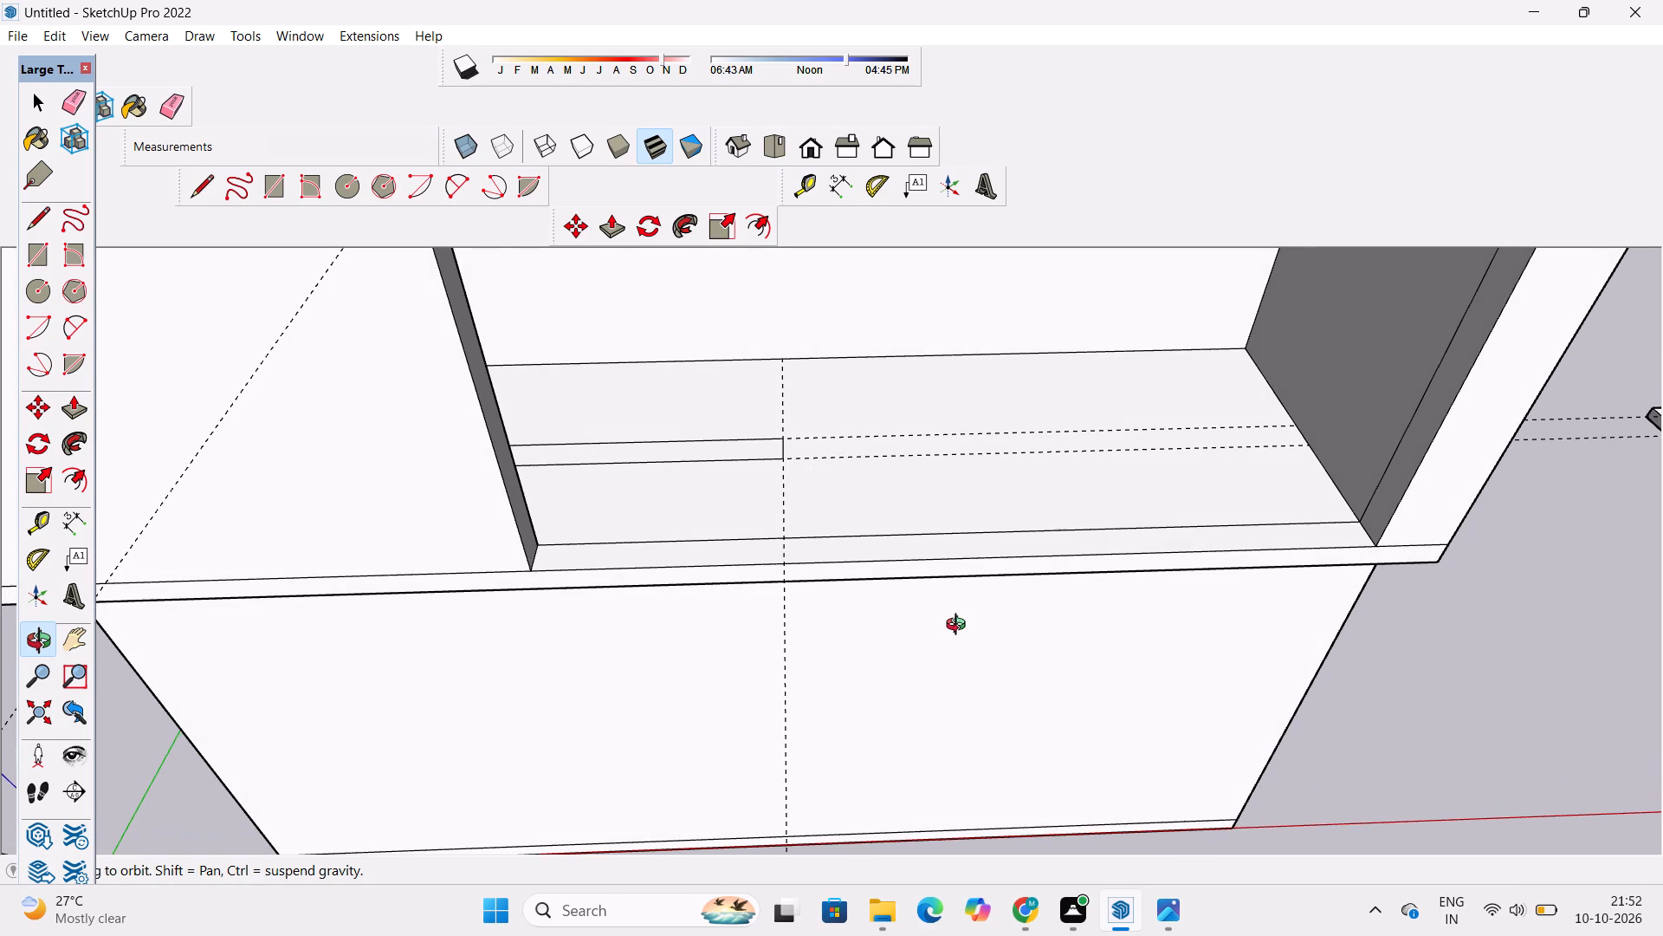
scroll(960, 626, up, 3)
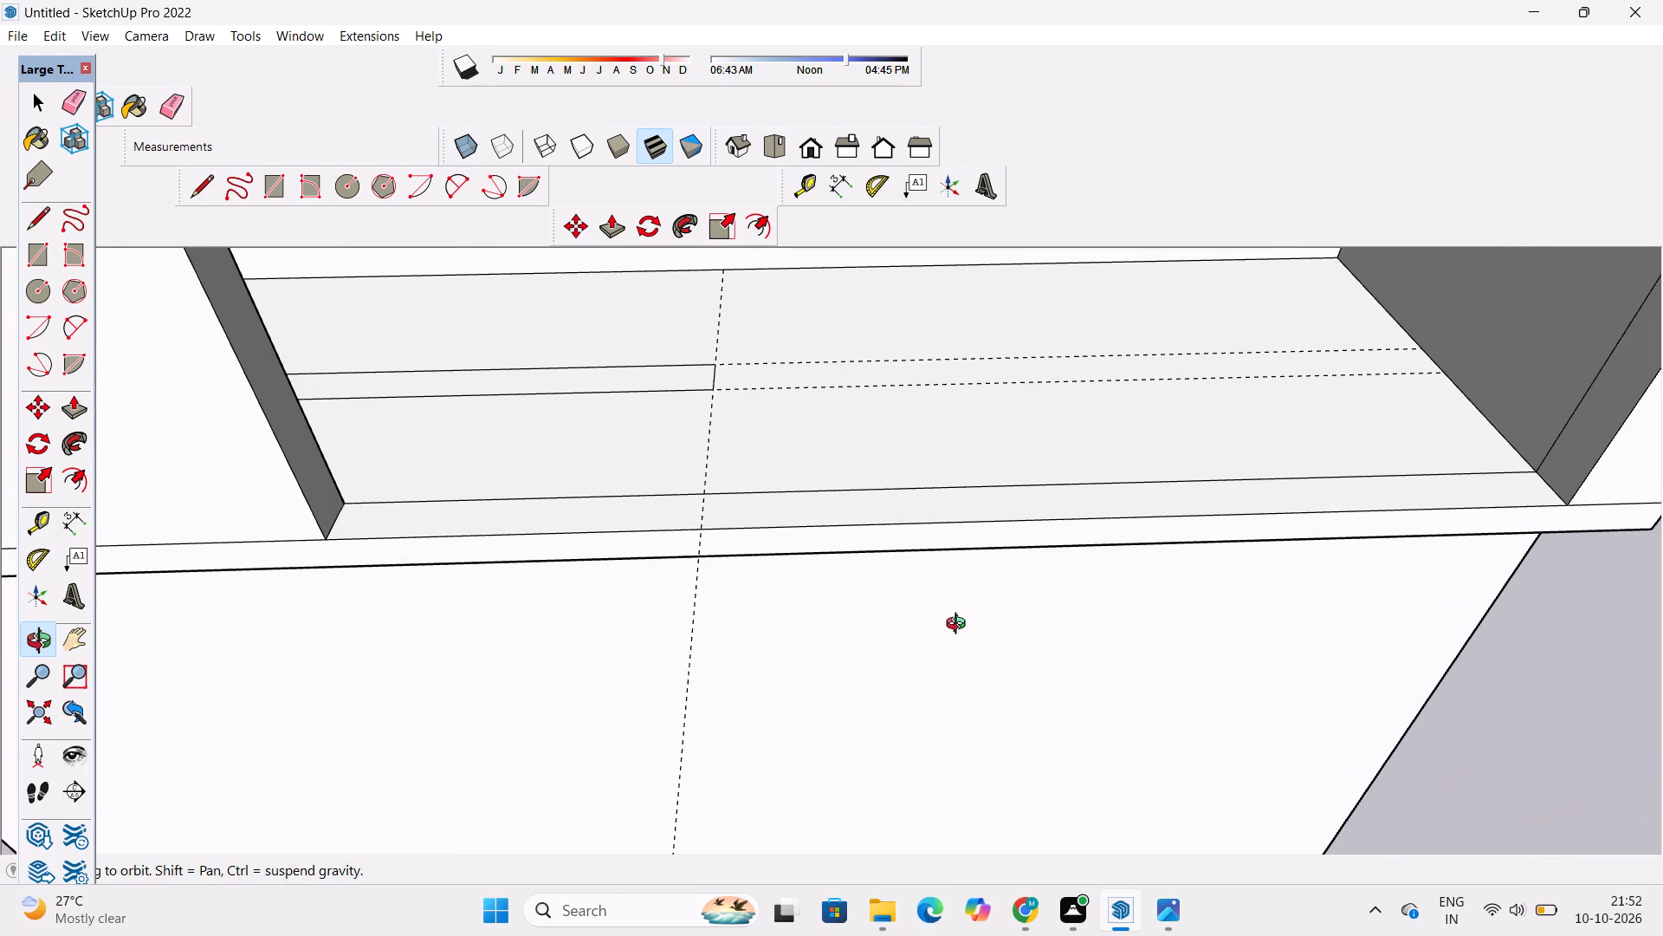
scroll(887, 595, down, 4)
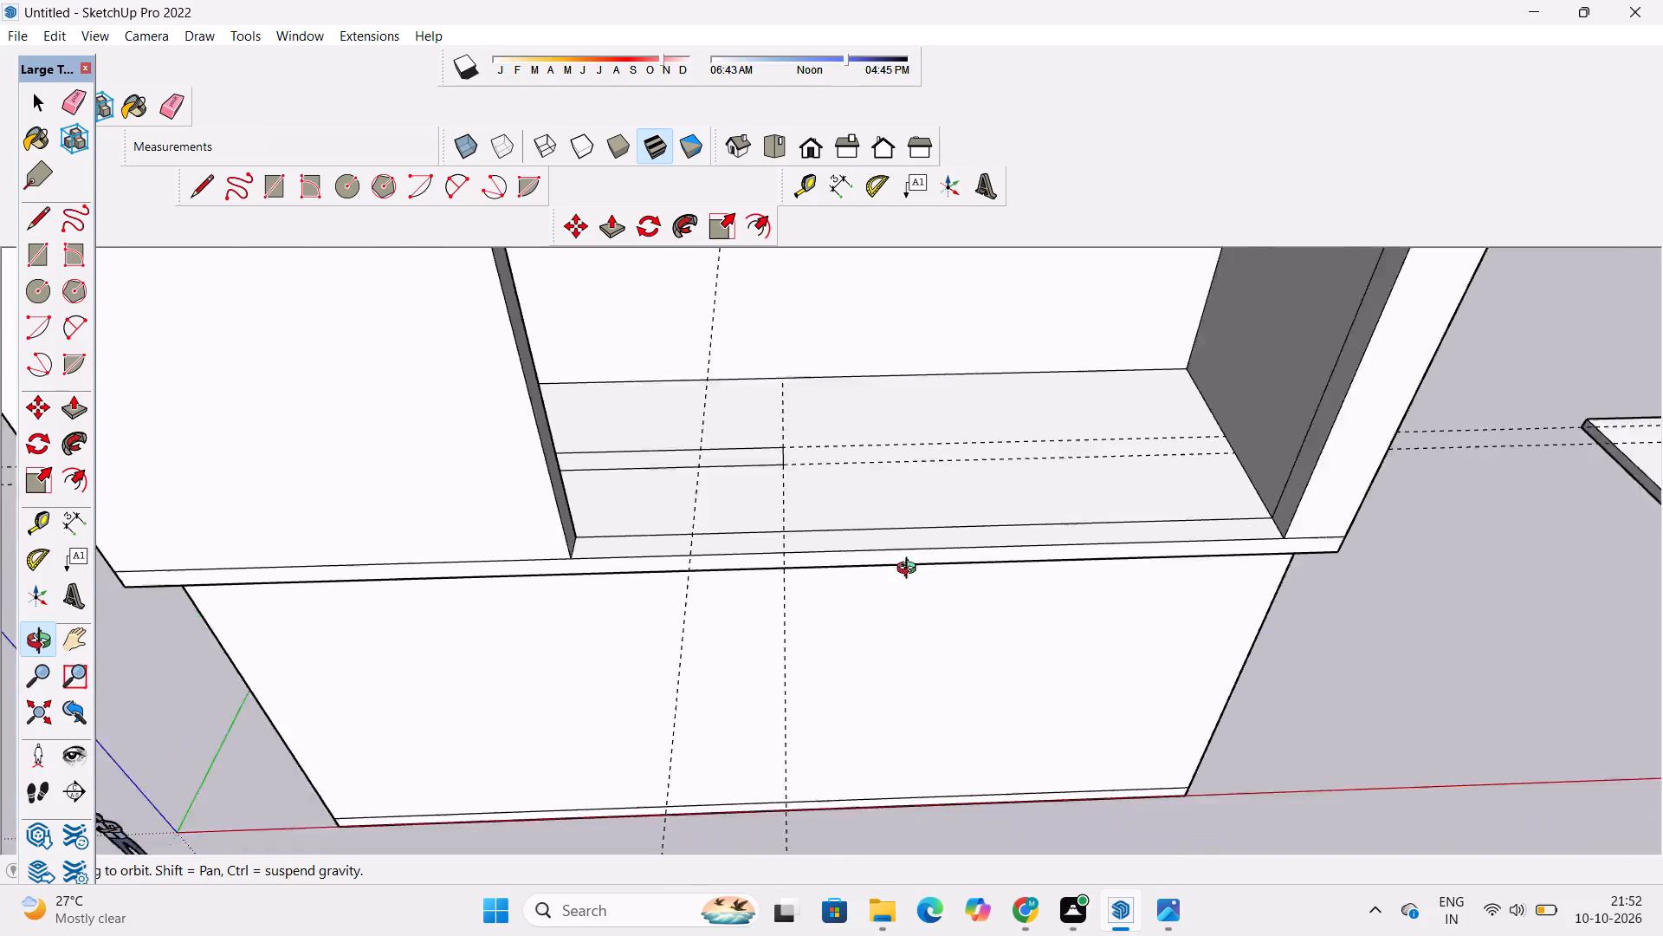
scroll(910, 570, down, 2)
shift+drag(917, 582, 922, 679)
shift+drag(920, 679, 856, 614)
key(e)
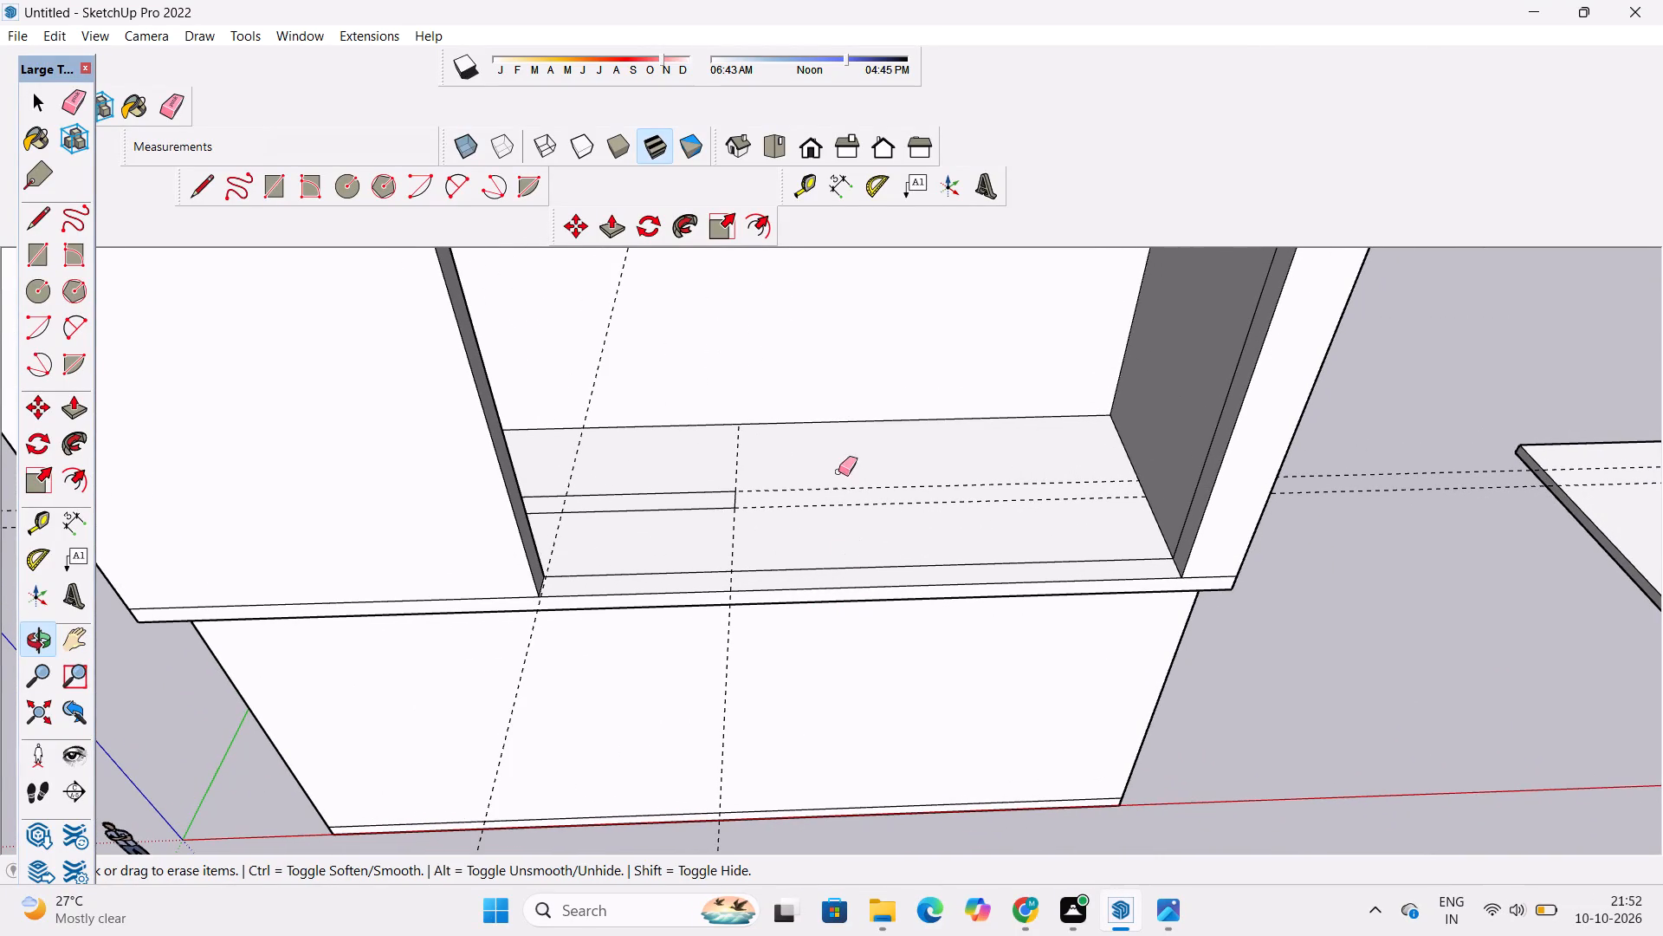
drag(838, 458, 847, 506)
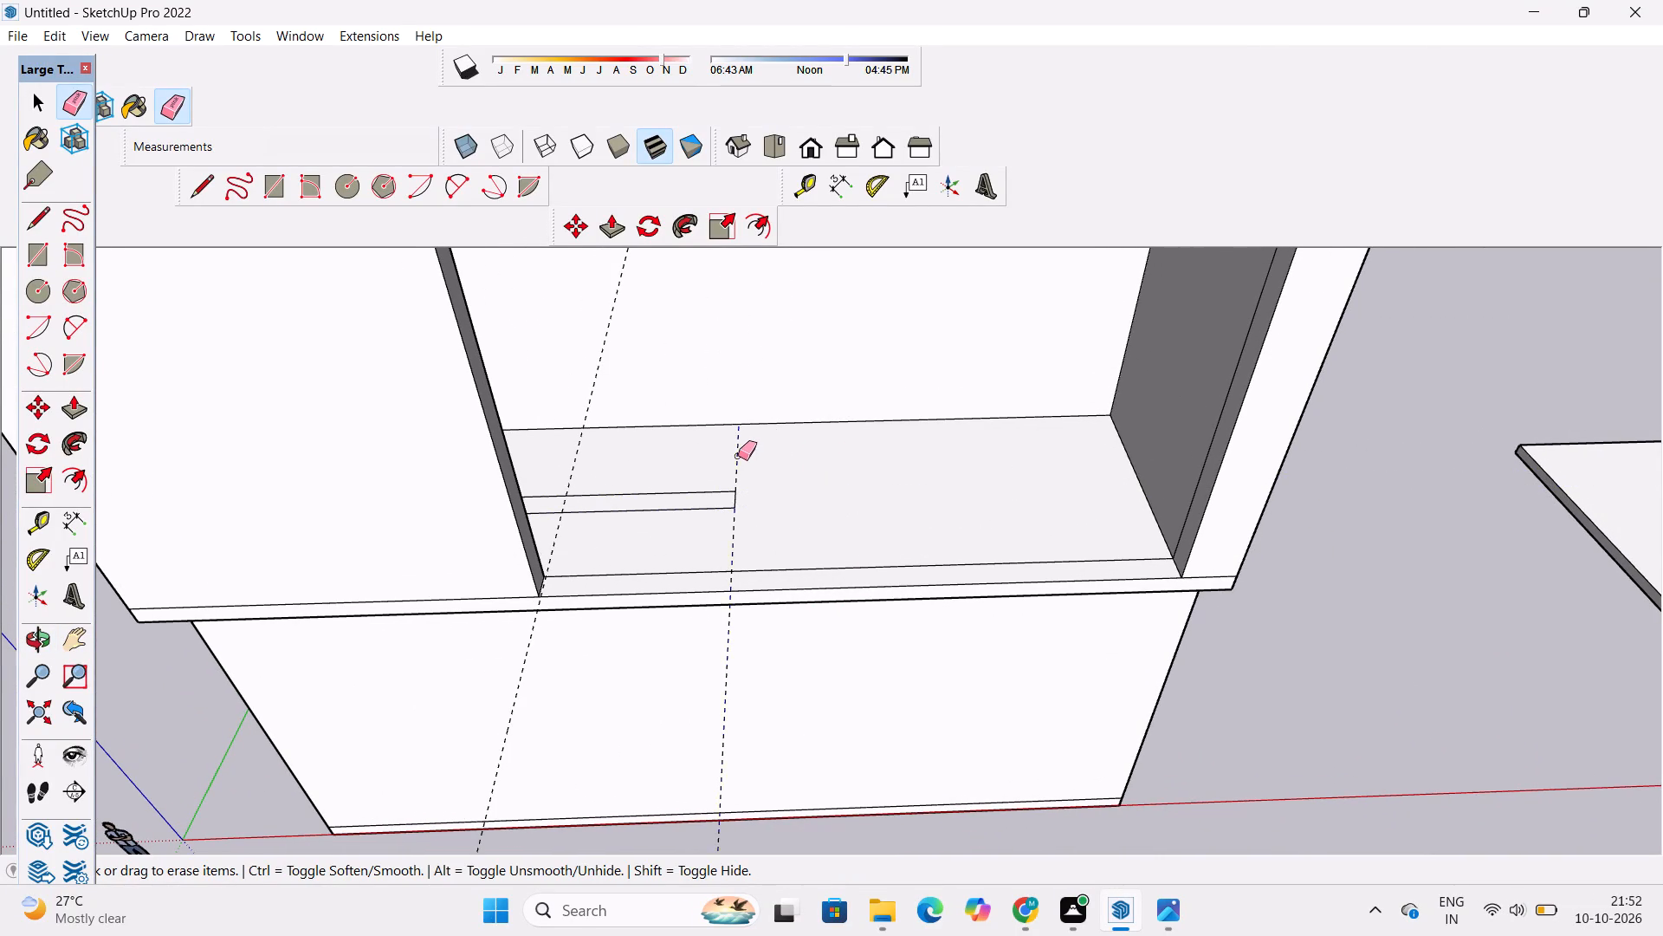
click(738, 456)
scroll(772, 558, down, 8)
scroll(746, 304, up, 8)
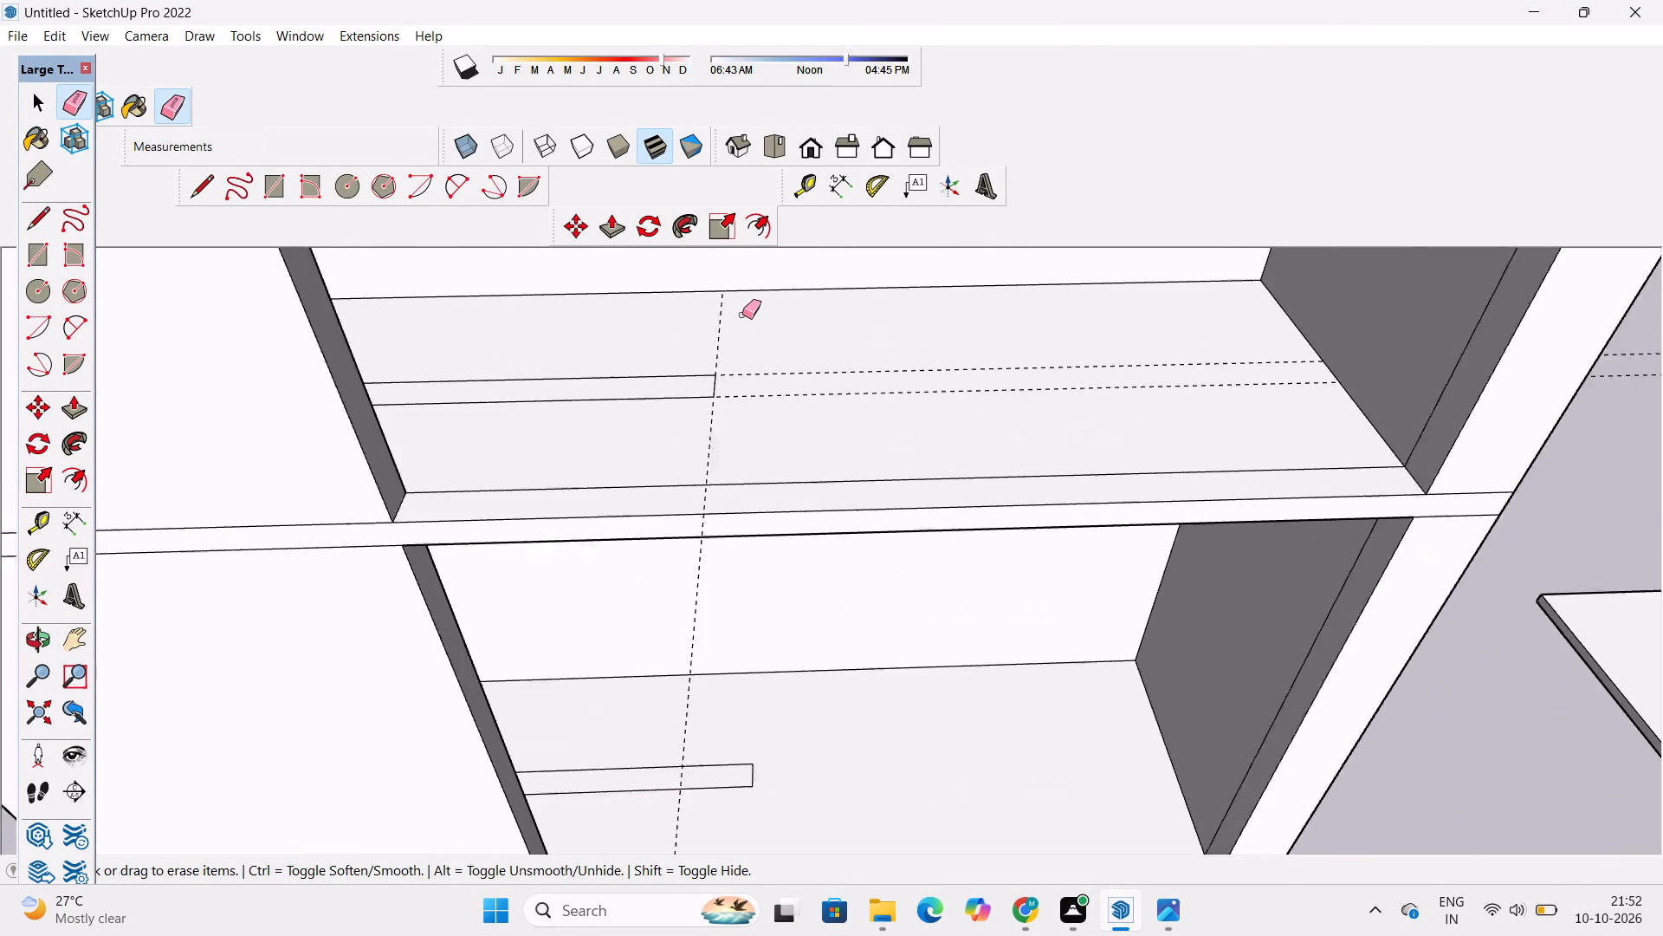
scroll(742, 315, up, 2)
drag(698, 309, 716, 445)
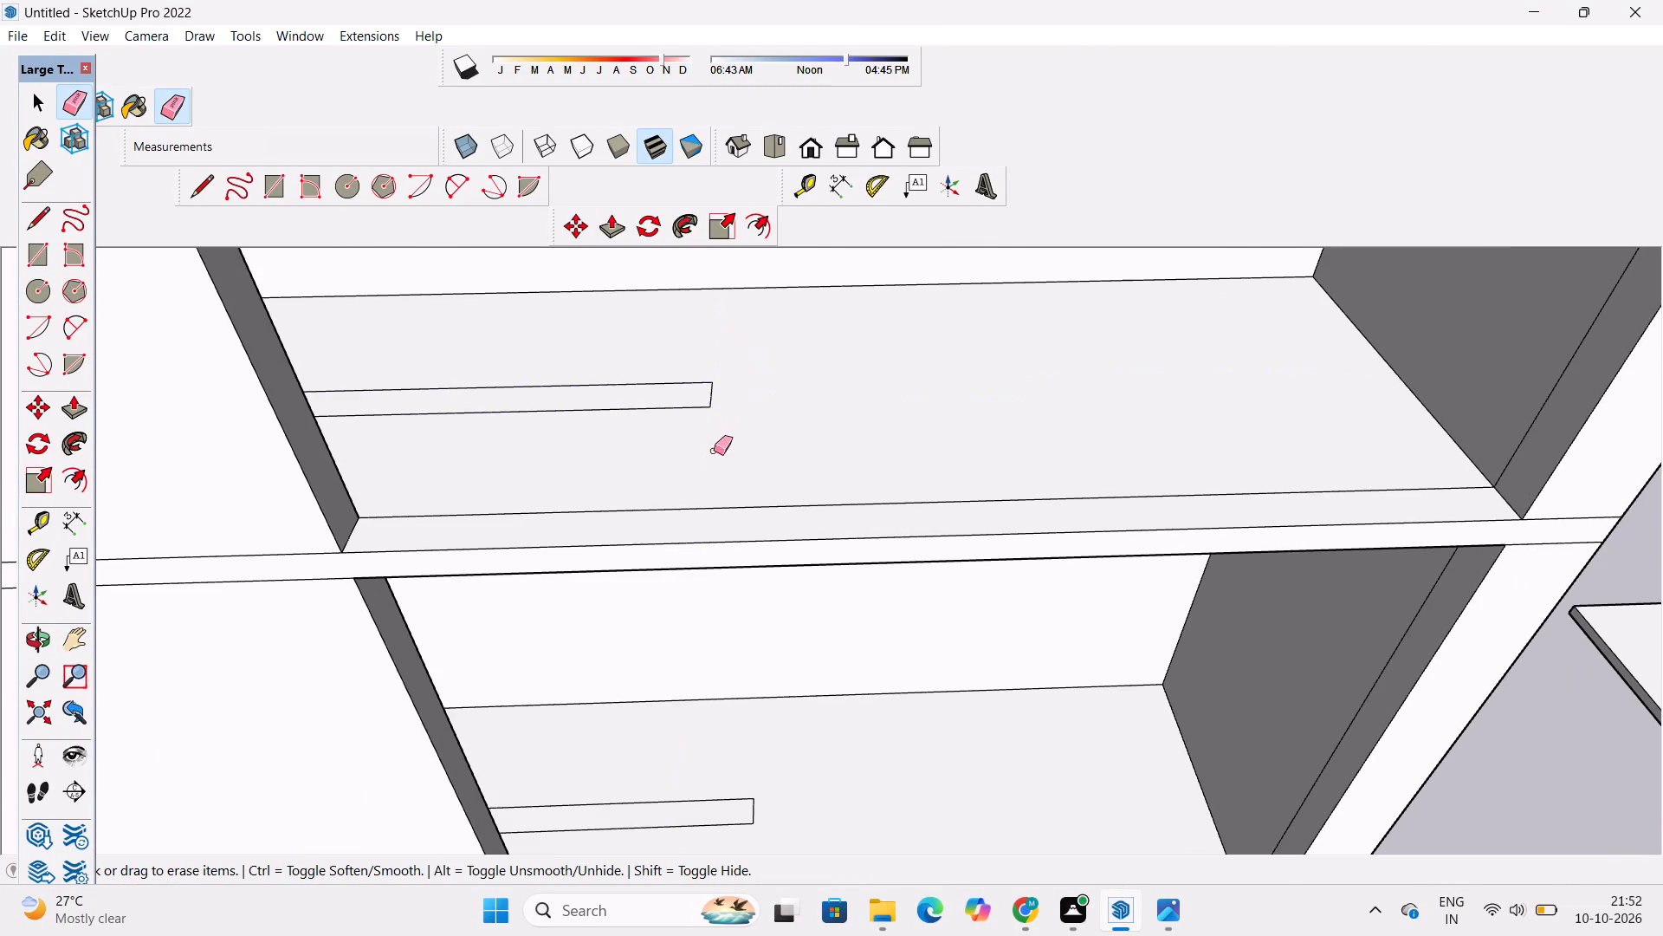
Push/Pull the narrow rectangle on the upper opening's floor up 25' to the opening's ceiling.
scroll(673, 484, down, 2)
key(space)
key(o)
scroll(669, 482, down, 5)
drag(692, 547, 697, 592)
scroll(680, 552, down, 5)
drag(718, 609, 718, 455)
scroll(715, 481, up, 4)
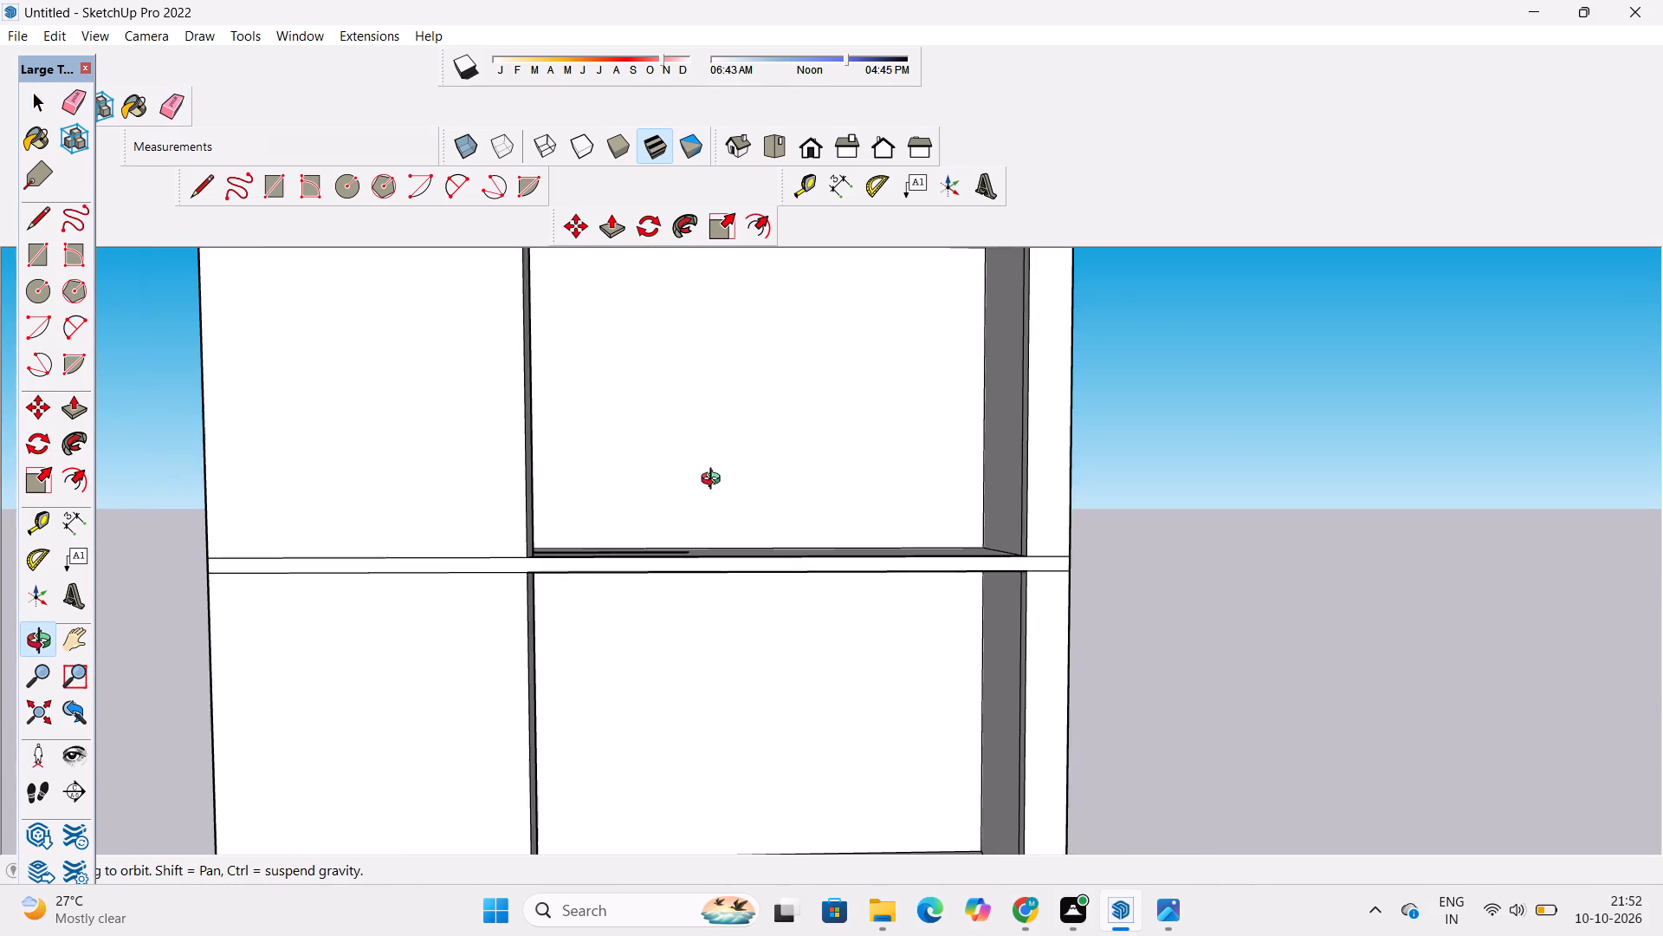
shift+drag(683, 525, 727, 418)
shift+drag(729, 435, 729, 592)
scroll(715, 562, down, 4)
shift+drag(731, 557, 746, 651)
drag(743, 648, 740, 595)
key(p)
scroll(731, 585, up, 8)
click(732, 609)
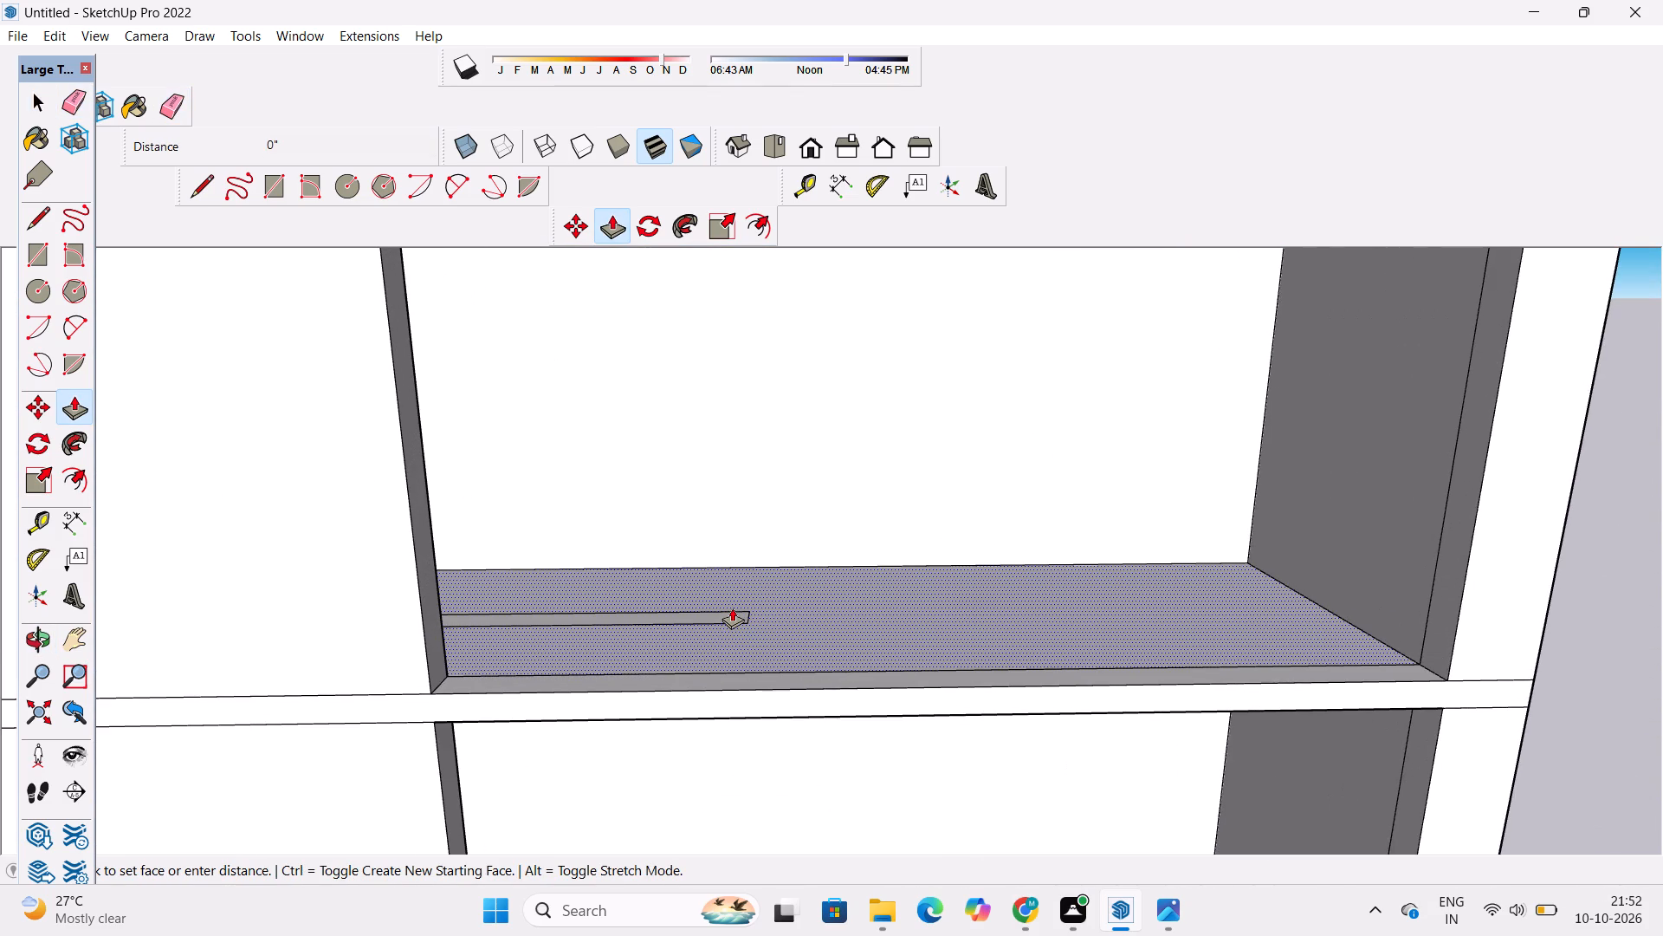
key(space)
key(p)
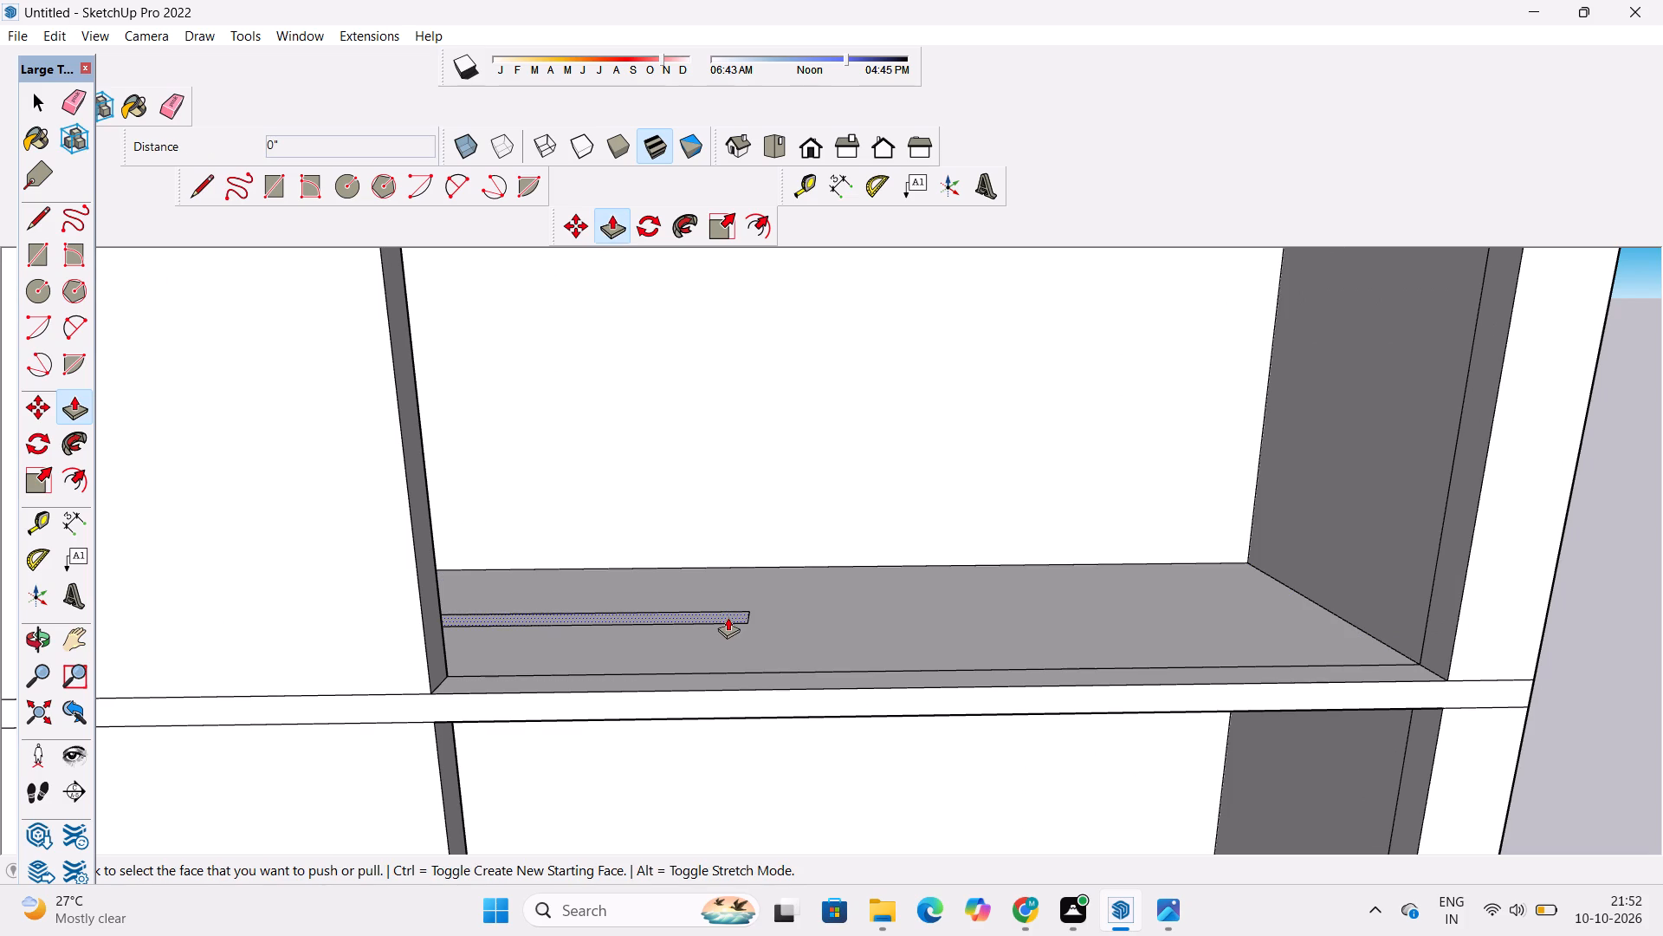
click(728, 617)
scroll(728, 569, down, 11)
scroll(721, 440, up, 1)
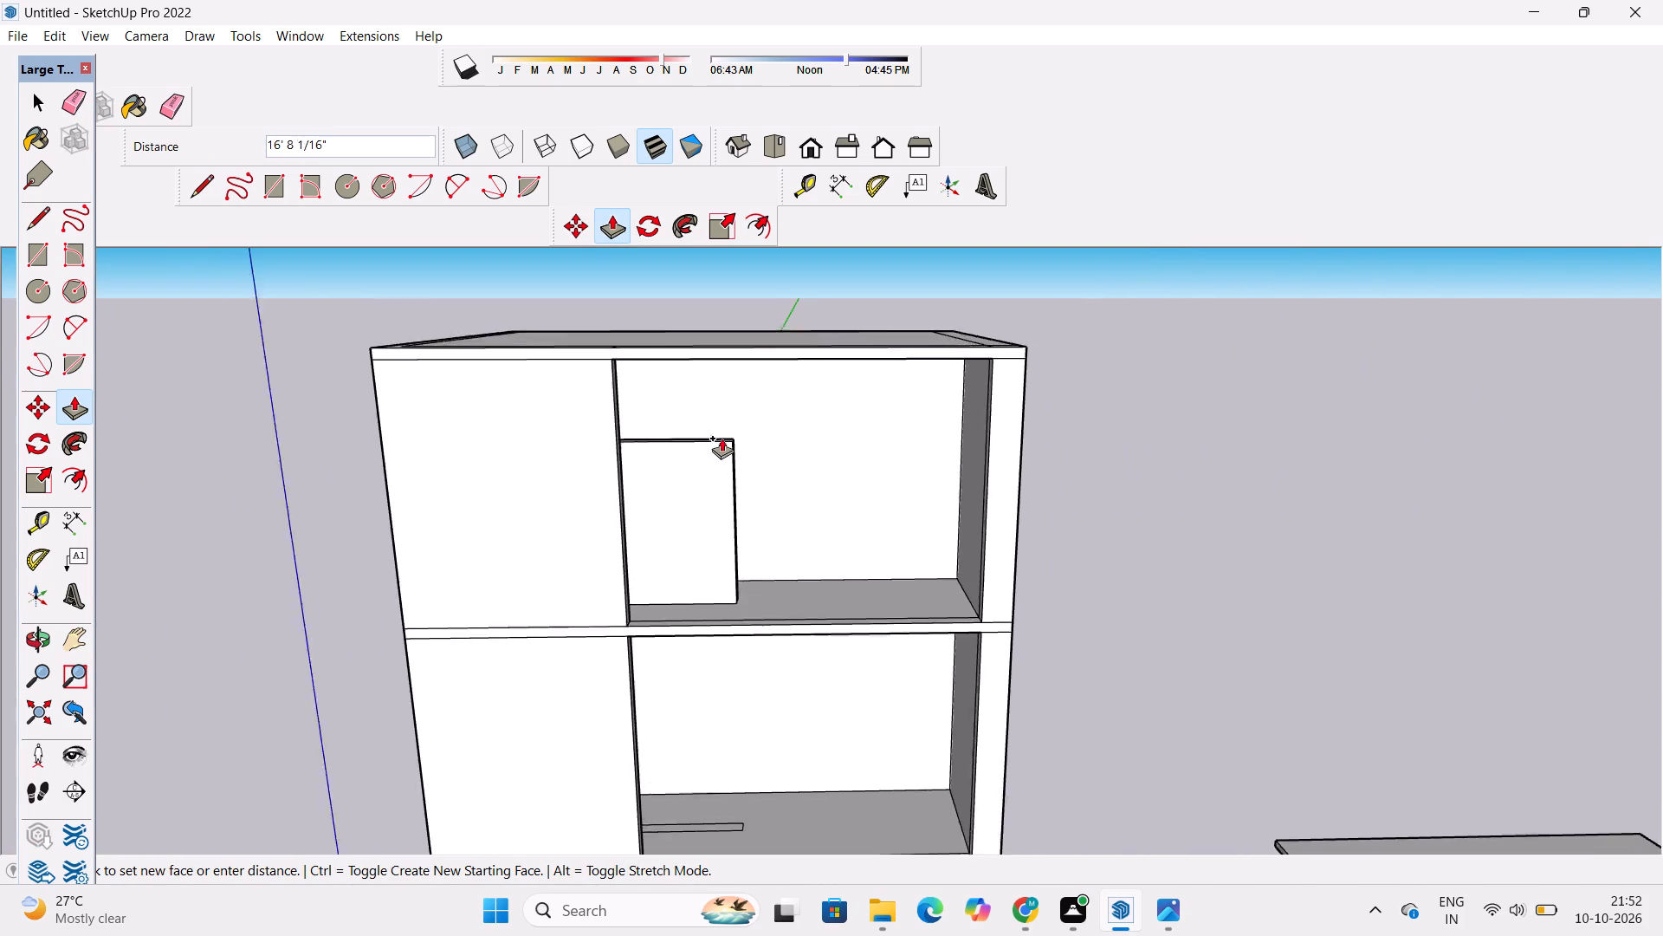
scroll(721, 438, up, 4)
key(o)
drag(793, 620, 781, 509)
shift+drag(779, 503, 780, 582)
shift+click(780, 582)
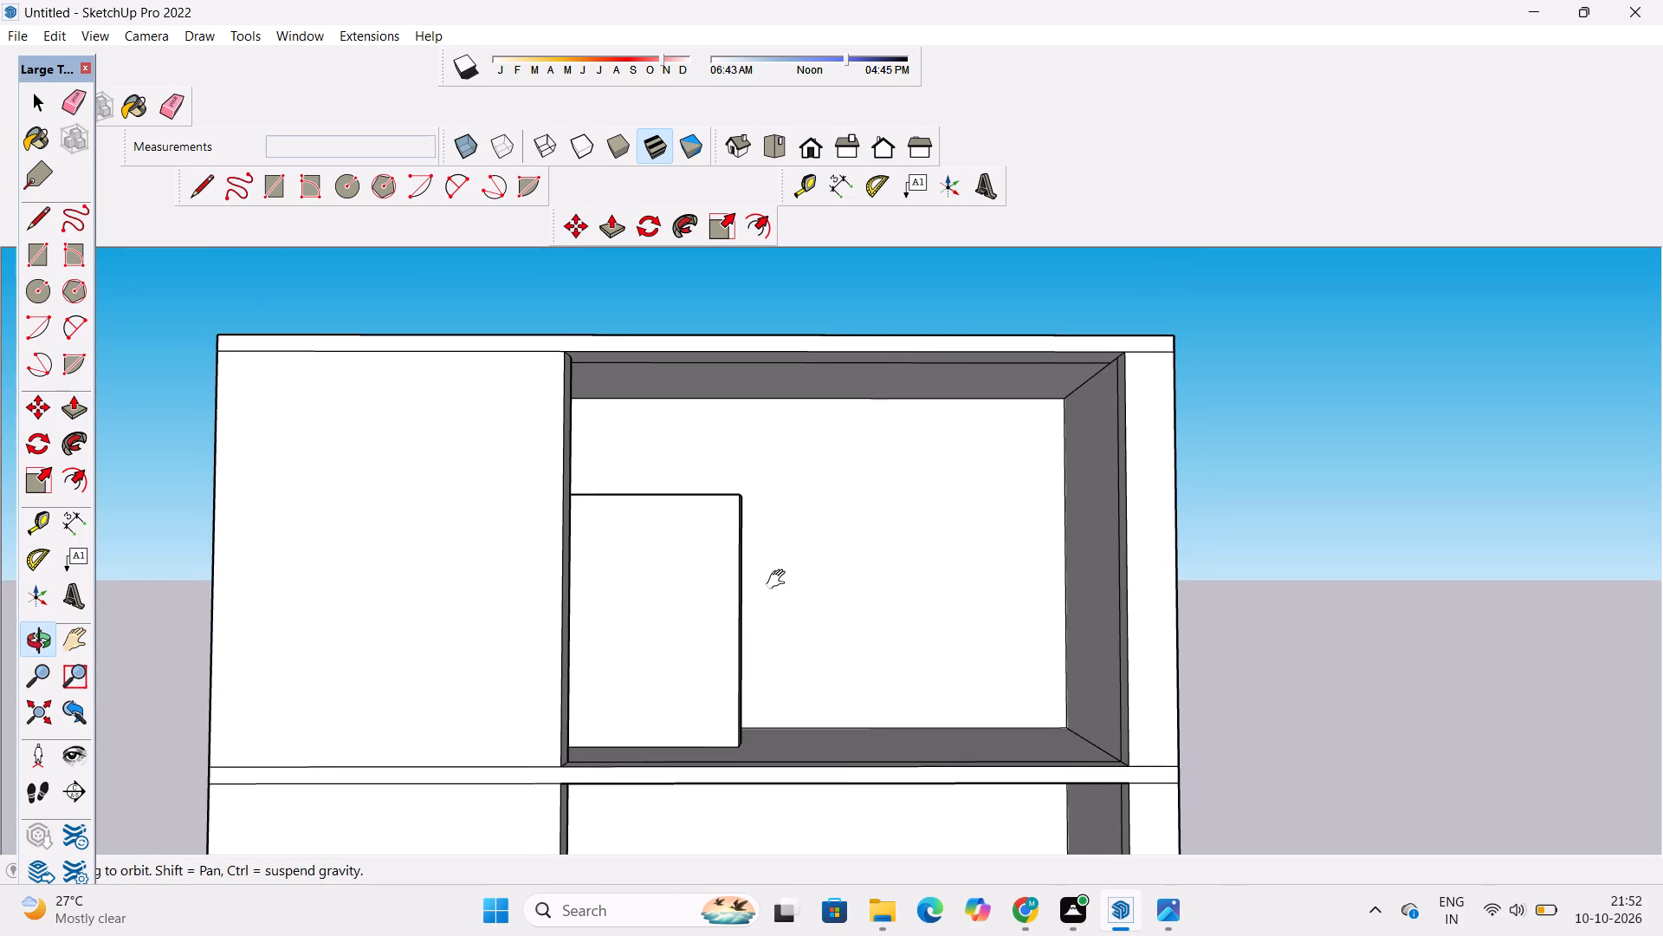
key(p)
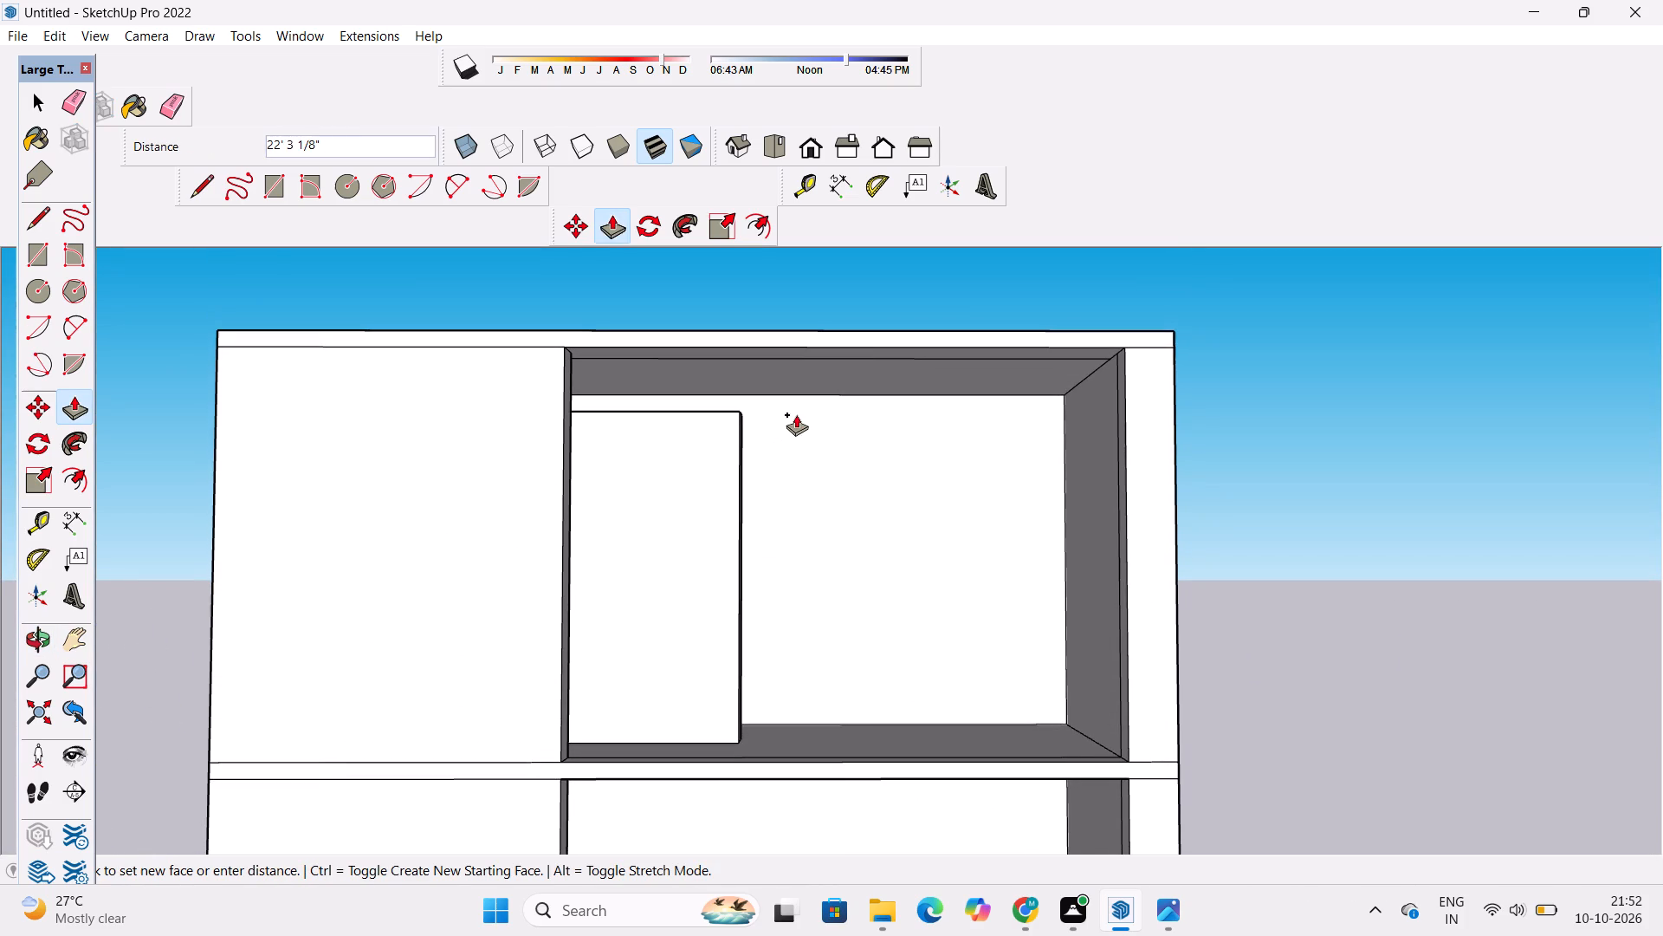
click(965, 380)
Push/Pull the narrow rectangle on the lower opening's floor up 25' to the opening's ceiling.
key(o)
scroll(911, 373, down, 5)
drag(909, 393, 909, 503)
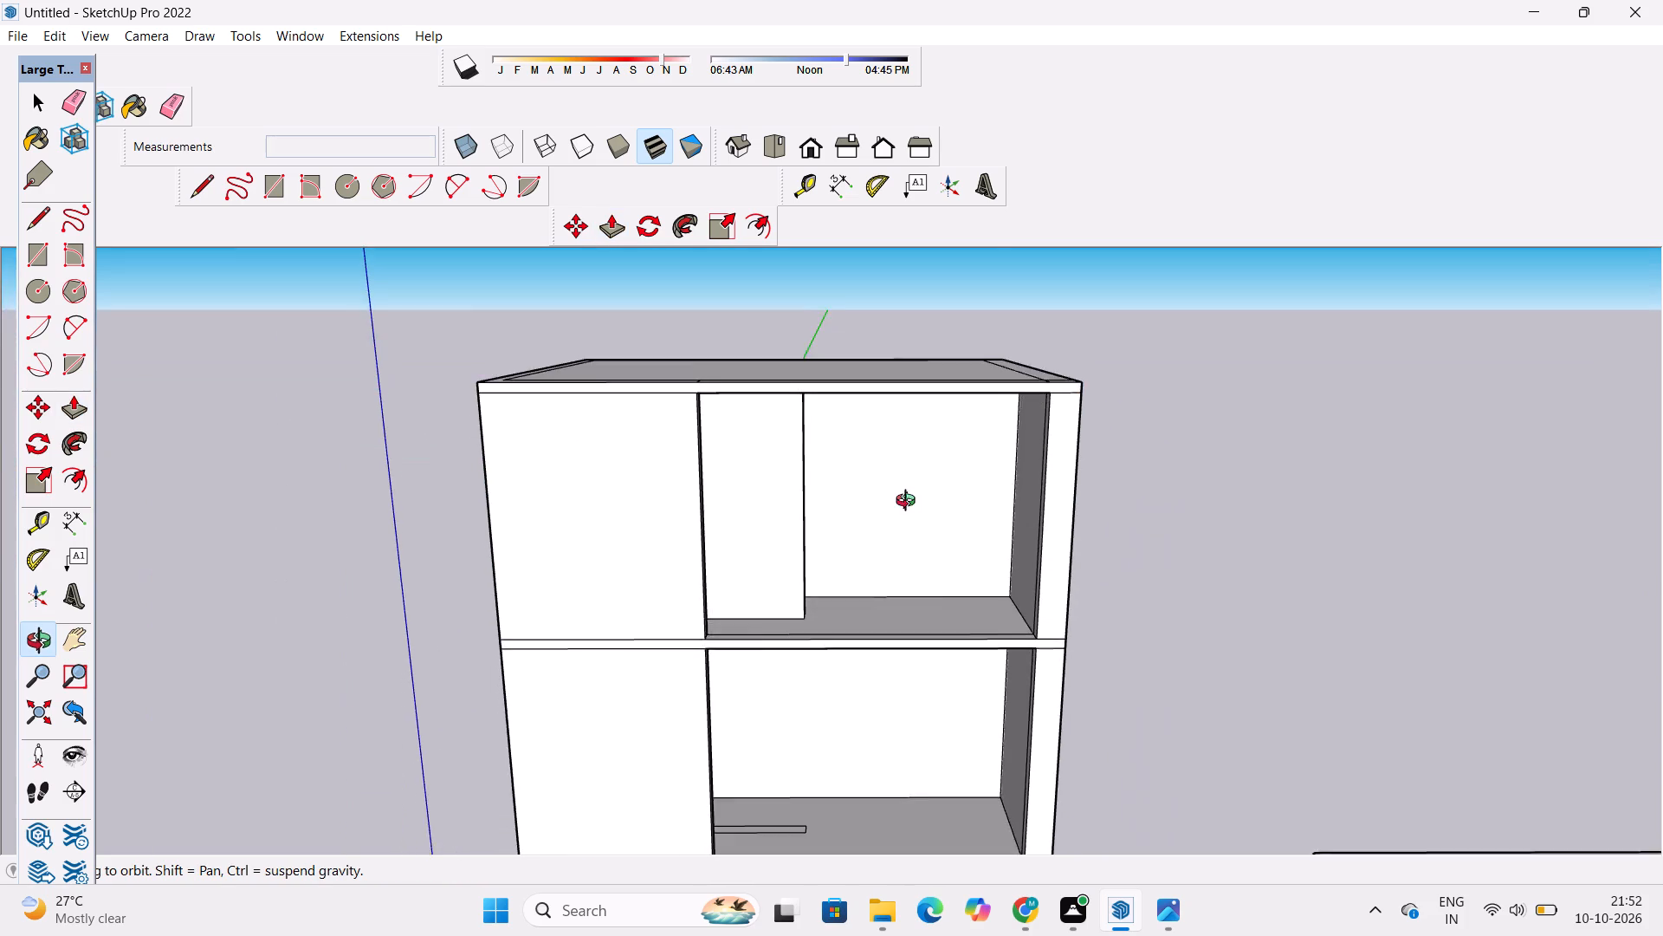
drag(909, 503, 910, 510)
shift+drag(910, 549, 893, 442)
drag(890, 443, 885, 489)
scroll(870, 518, up, 3)
shift+drag(832, 662, 851, 562)
drag(844, 591, 838, 634)
scroll(785, 677, up, 3)
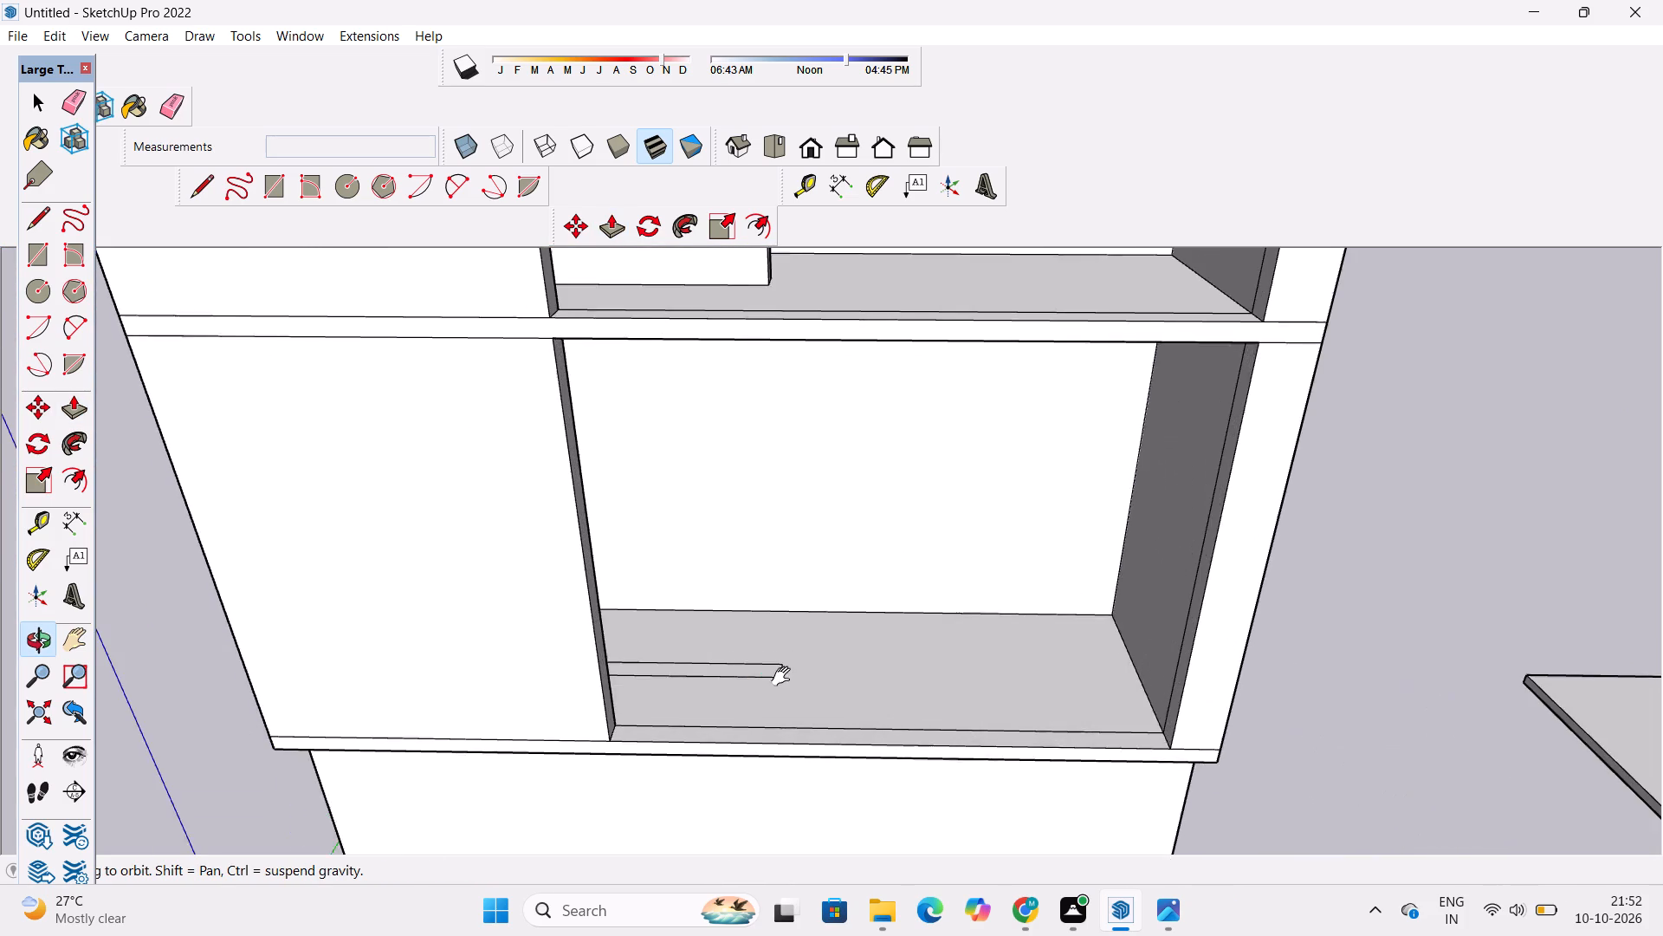
shift+drag(783, 684, 787, 695)
drag(787, 695, 804, 680)
key(p)
scroll(760, 685, up, 4)
click(760, 685)
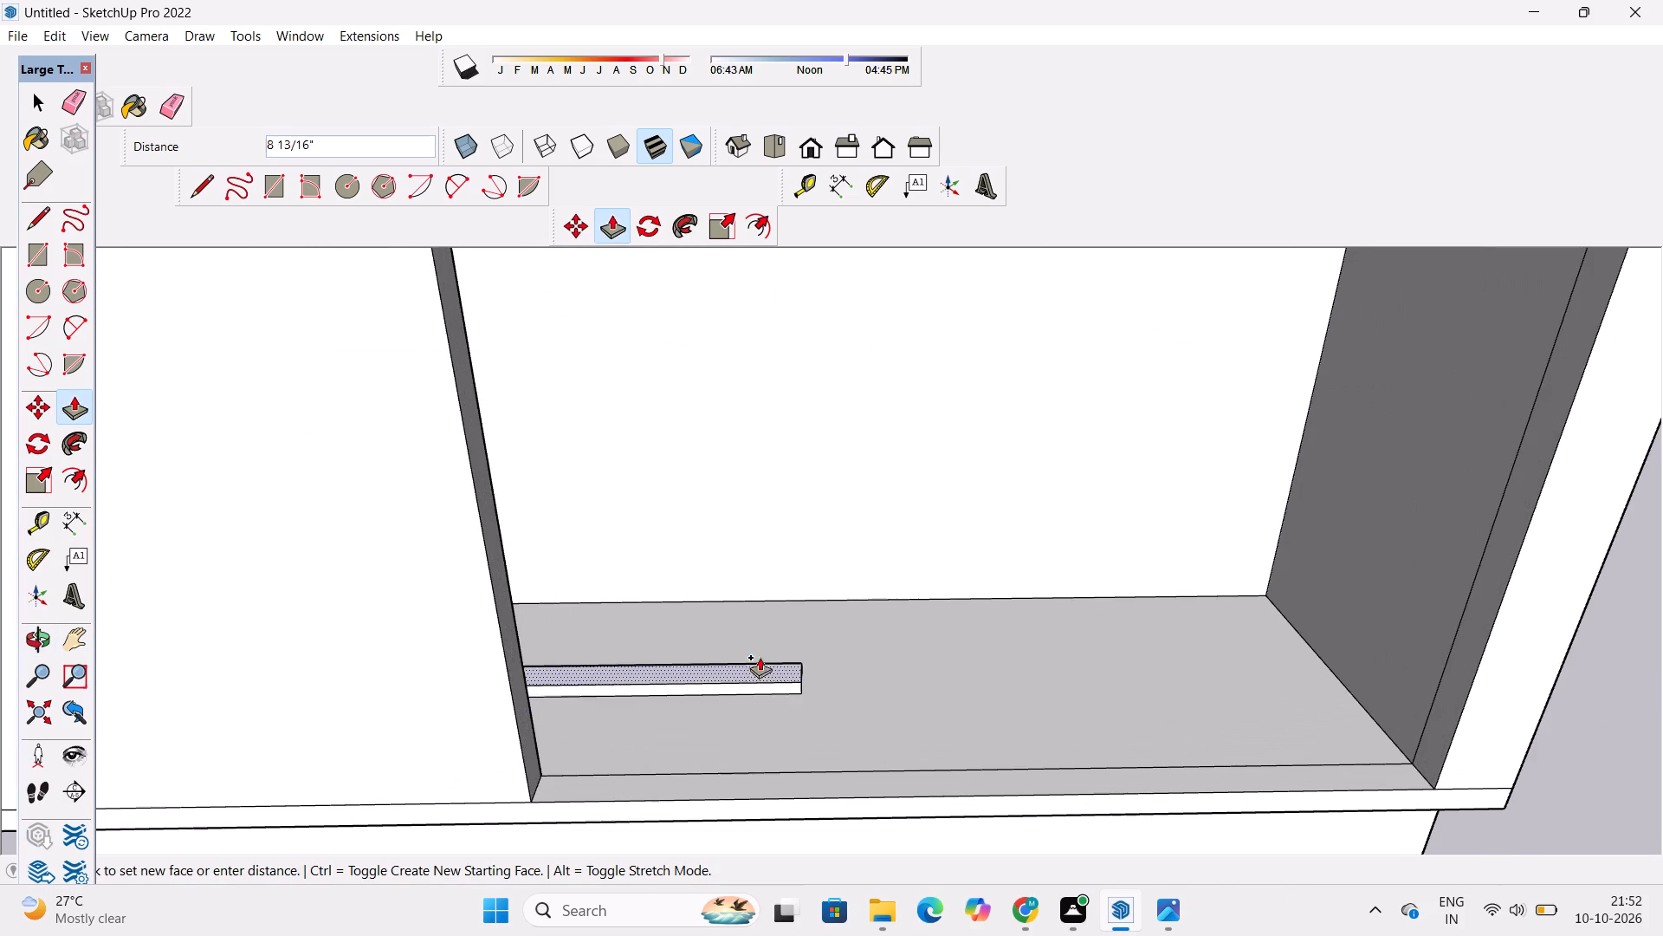
scroll(760, 651, down, 4)
key(o)
drag(784, 690, 787, 565)
shift+drag(788, 562, 790, 660)
shift+drag(790, 660, 796, 627)
key(p)
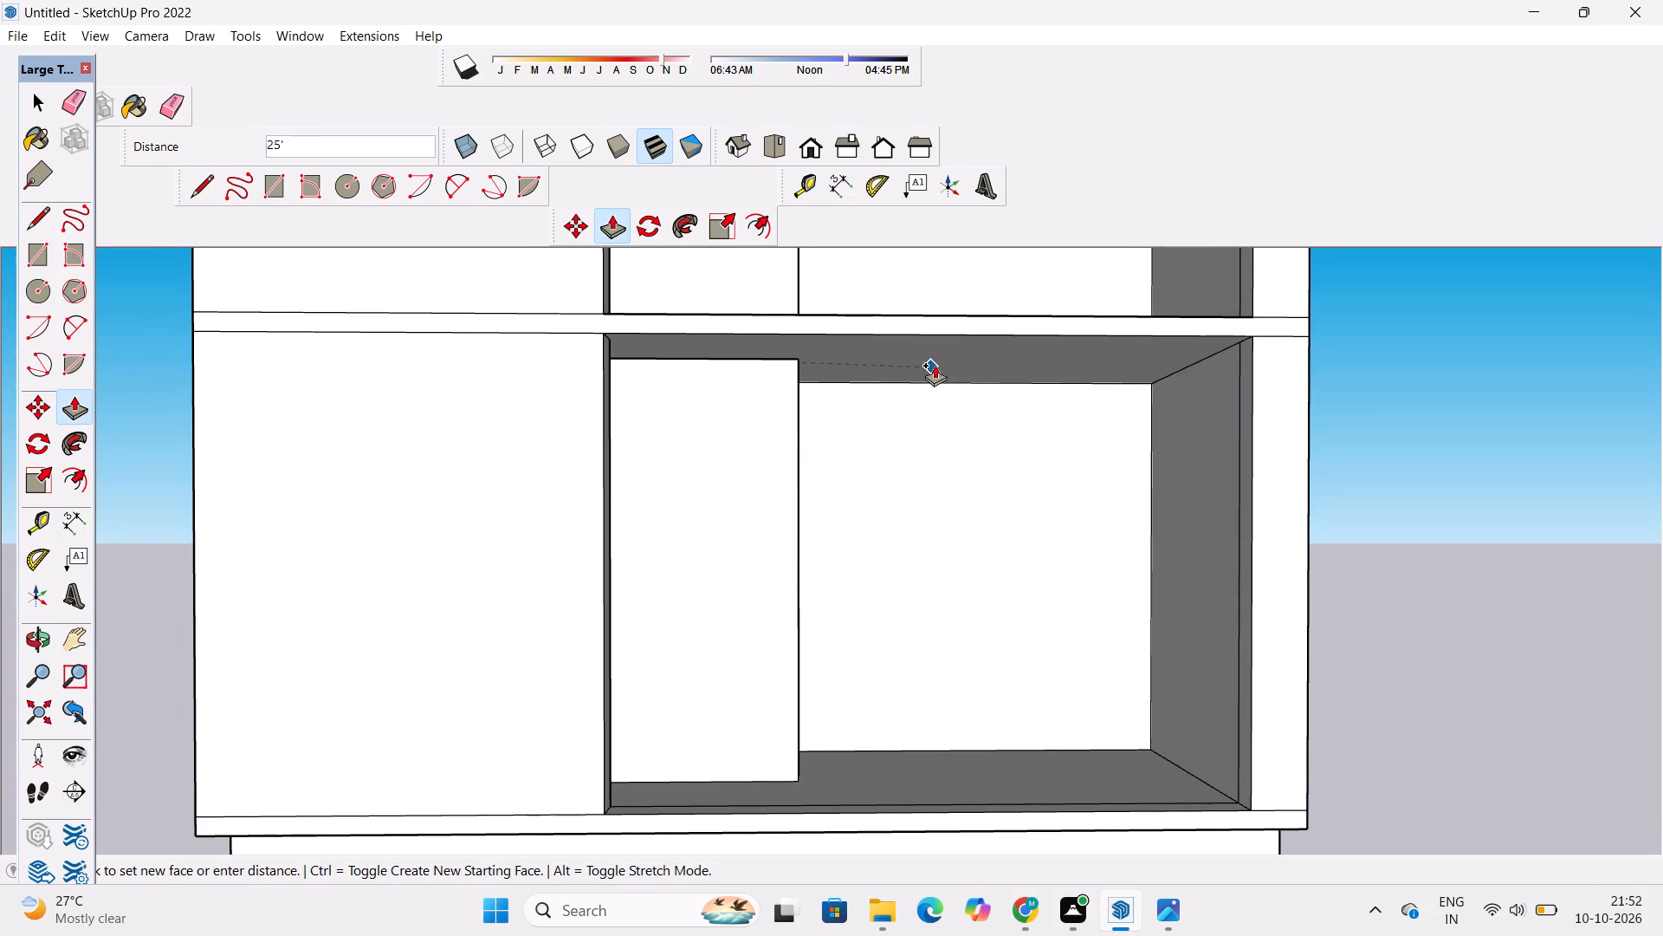
click(992, 365)
Examine the extruded partition walls in both recessed openings from the front and from above.
key(o)
scroll(812, 389, down, 6)
drag(805, 439, 805, 563)
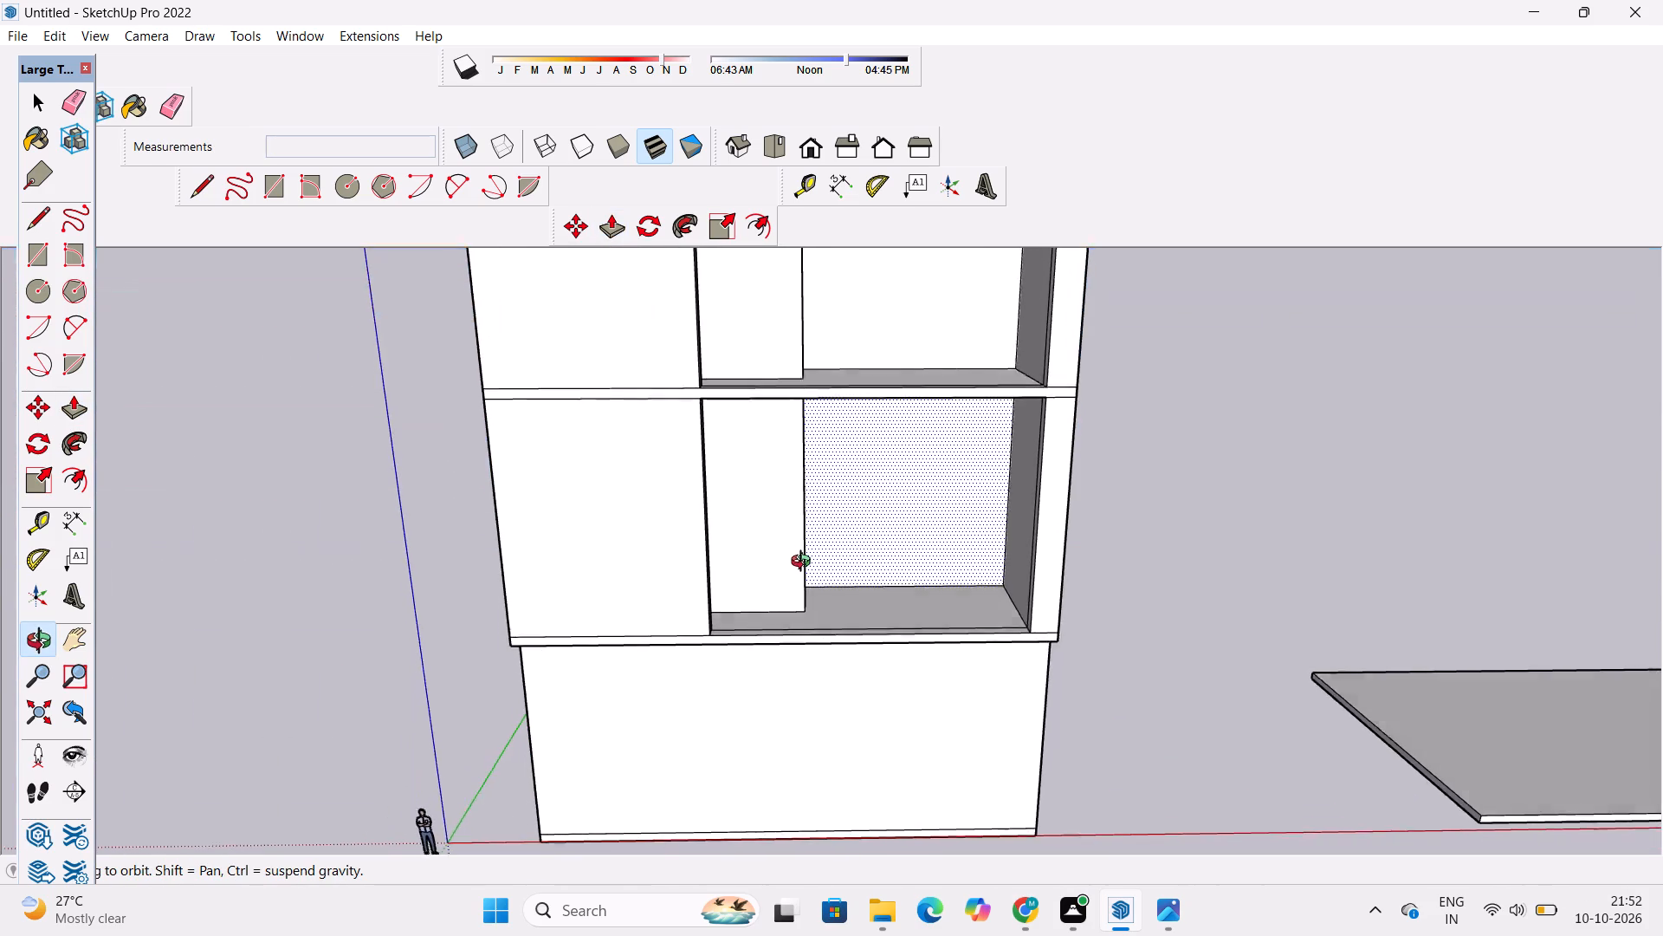
drag(805, 563, 805, 564)
scroll(805, 564, down, 4)
shift+drag(795, 552, 779, 569)
drag(802, 643, 811, 640)
drag(812, 635, 812, 643)
drag(812, 632, 783, 684)
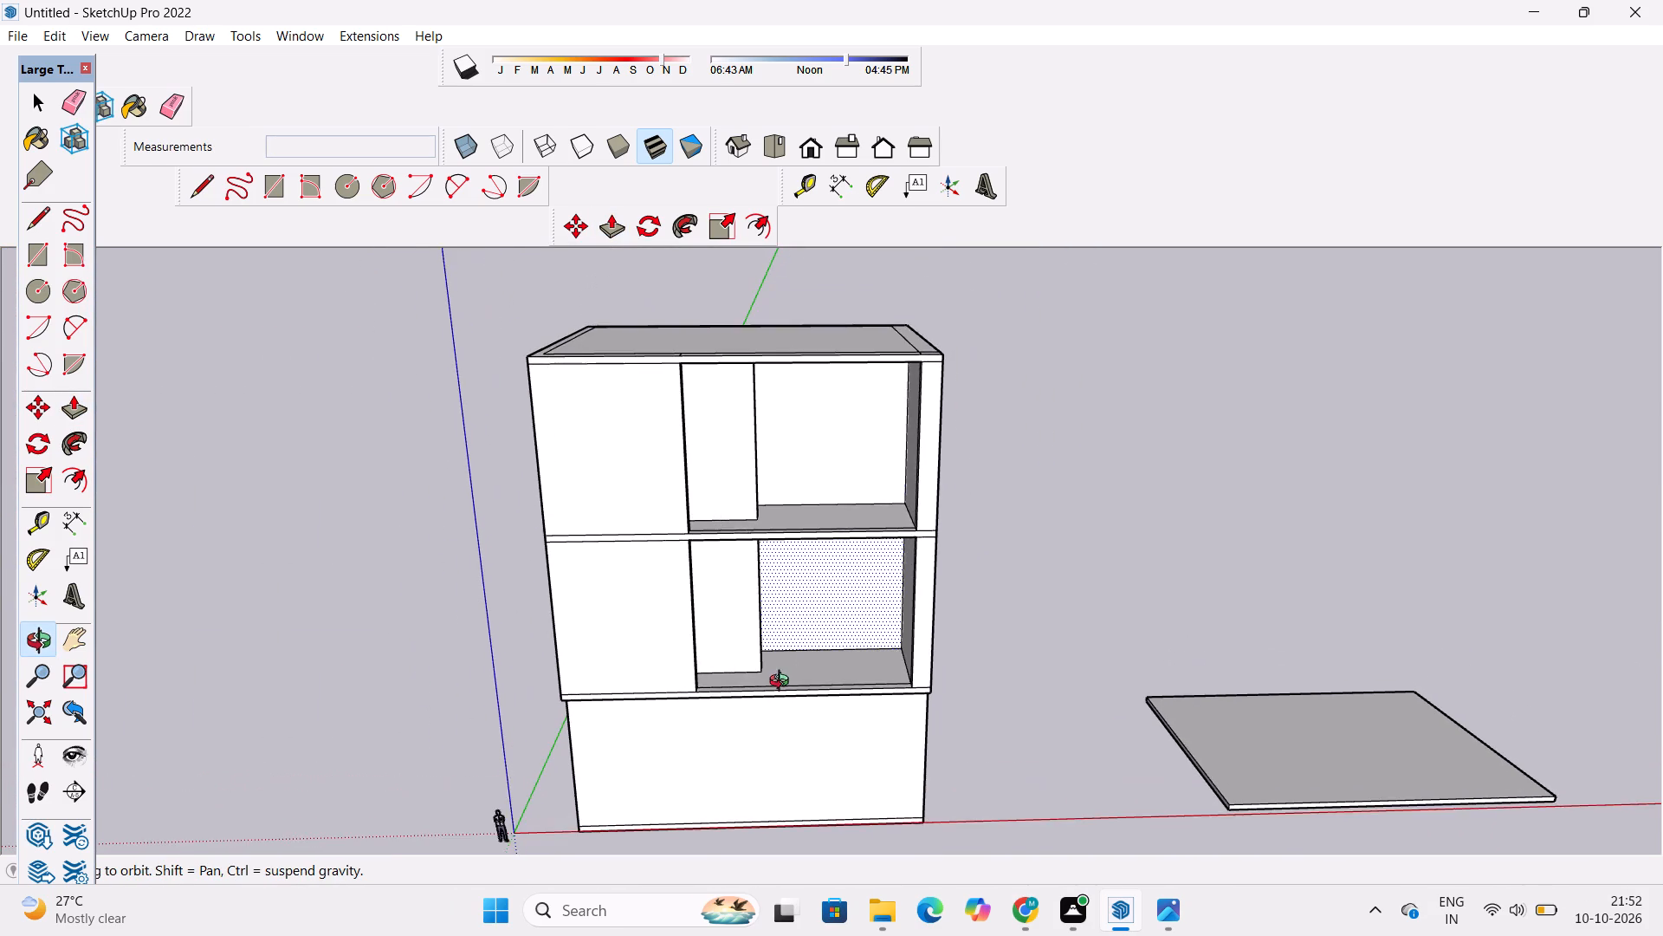
shift+drag(784, 666, 773, 683)
scroll(781, 661, up, 1)
shift+drag(781, 644, 764, 673)
scroll(757, 669, up, 3)
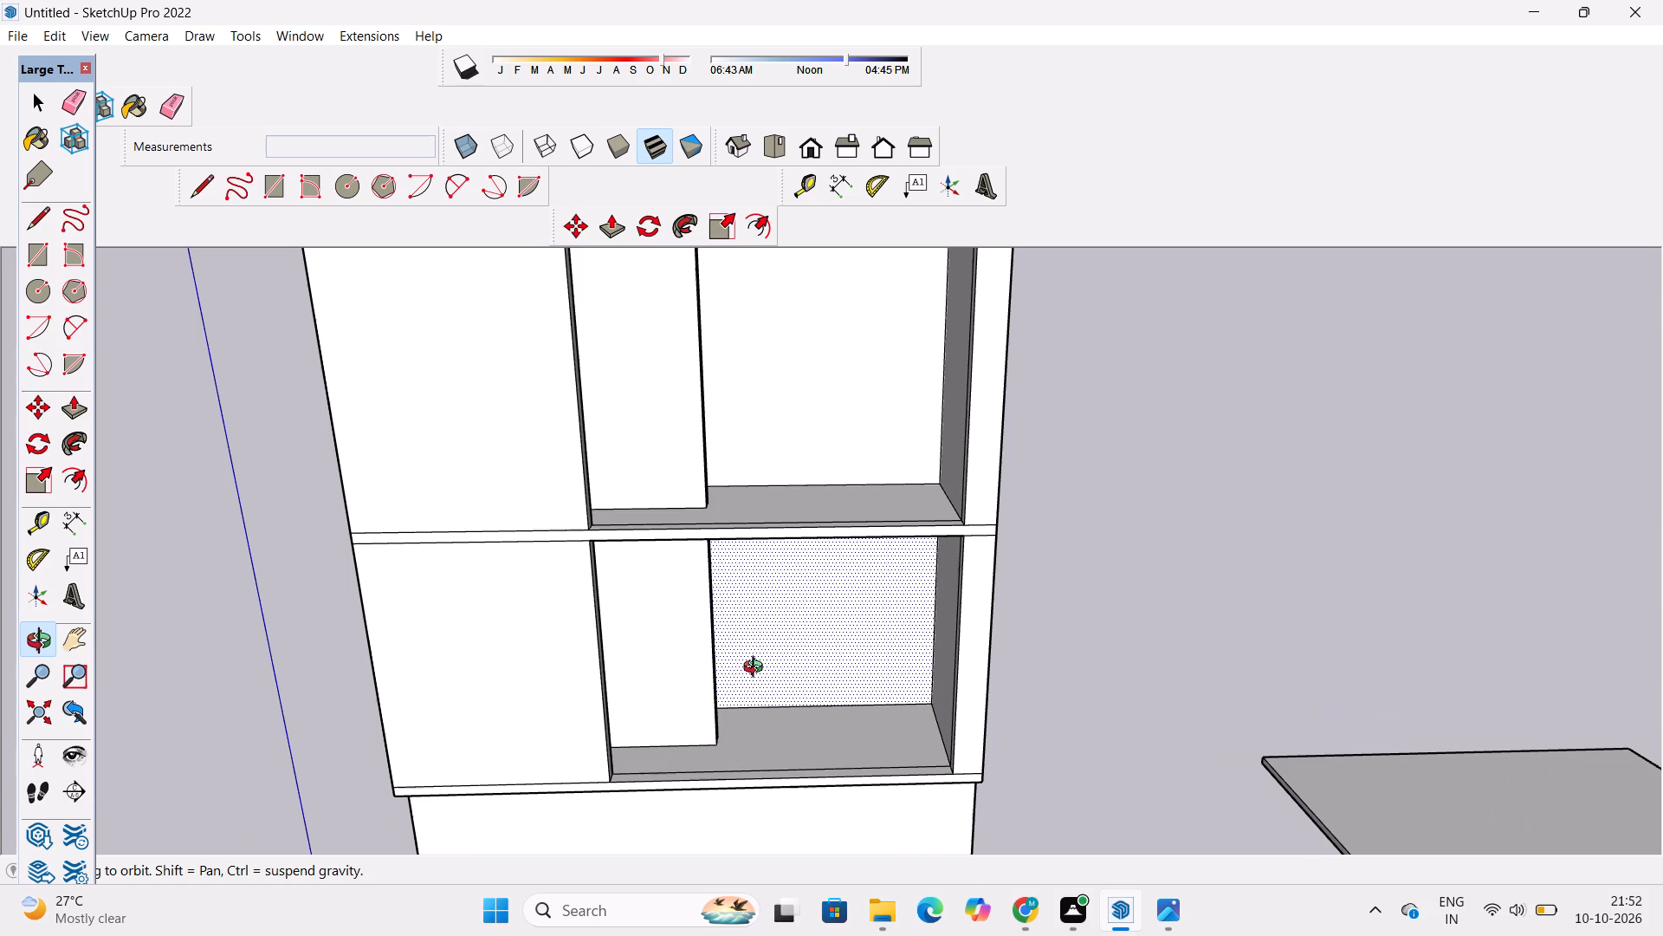
scroll(754, 663, down, 1)
shift+drag(737, 626, 751, 697)
drag(751, 698, 761, 602)
scroll(767, 573, up, 1)
shift+click(768, 569)
shift+drag(767, 600, 704, 661)
shift+drag(705, 640, 700, 575)
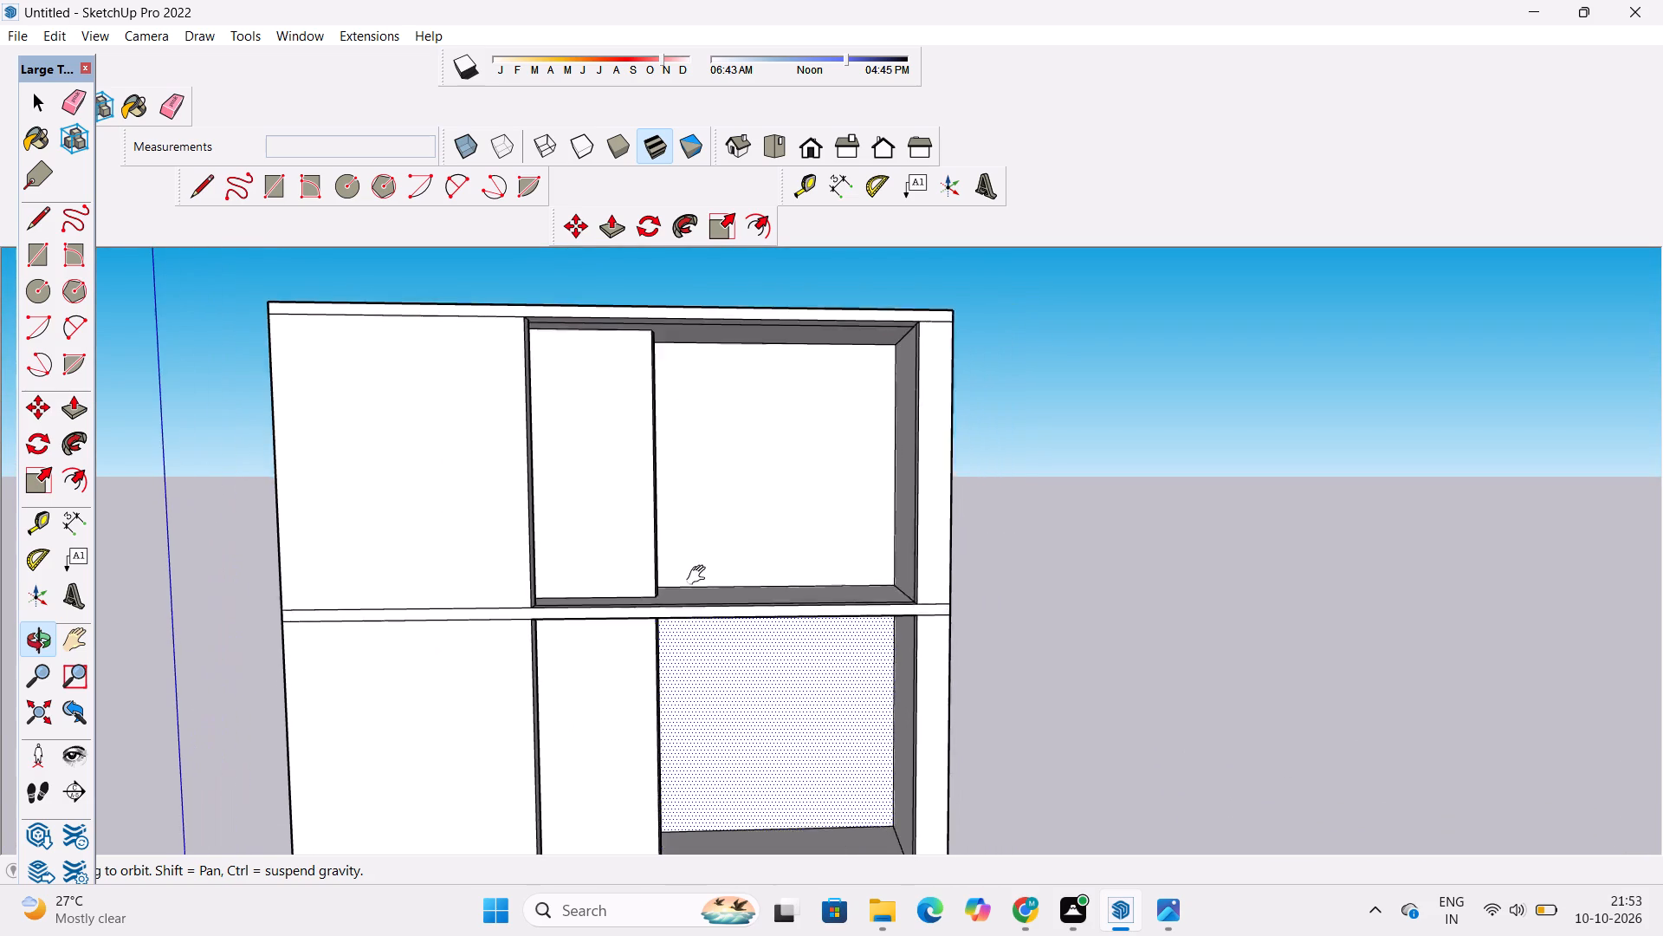
shift+drag(700, 575, 700, 574)
shift+drag(700, 573, 696, 599)
scroll(693, 573, up, 2)
drag(693, 573, 691, 586)
shift+scroll(691, 586, up, 1)
shift+drag(691, 586, 676, 603)
shift+drag(676, 603, 650, 619)
shift+scroll(650, 614, up, 2)
shift+drag(656, 595, 635, 614)
shift+drag(635, 614, 629, 637)
shift+scroll(629, 635, down, 3)
shift+drag(638, 617, 624, 630)
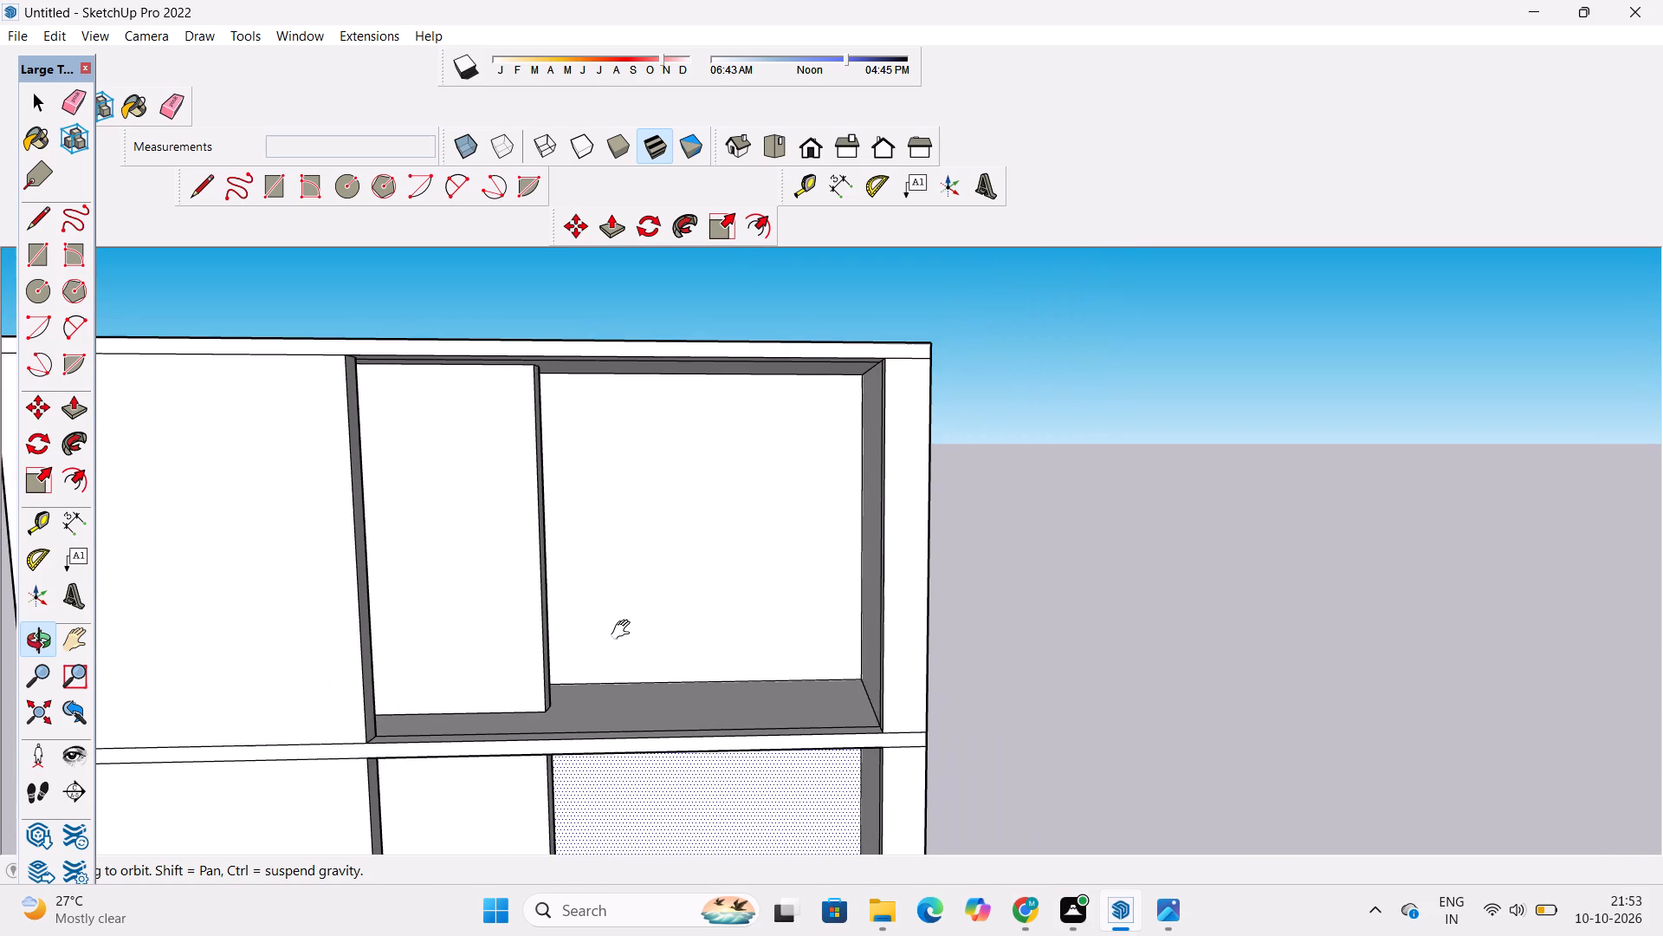
Draw a rectangle of about 17' 5" by 10' 2" on the upper opening's back wall, beside the partition.
key(r)
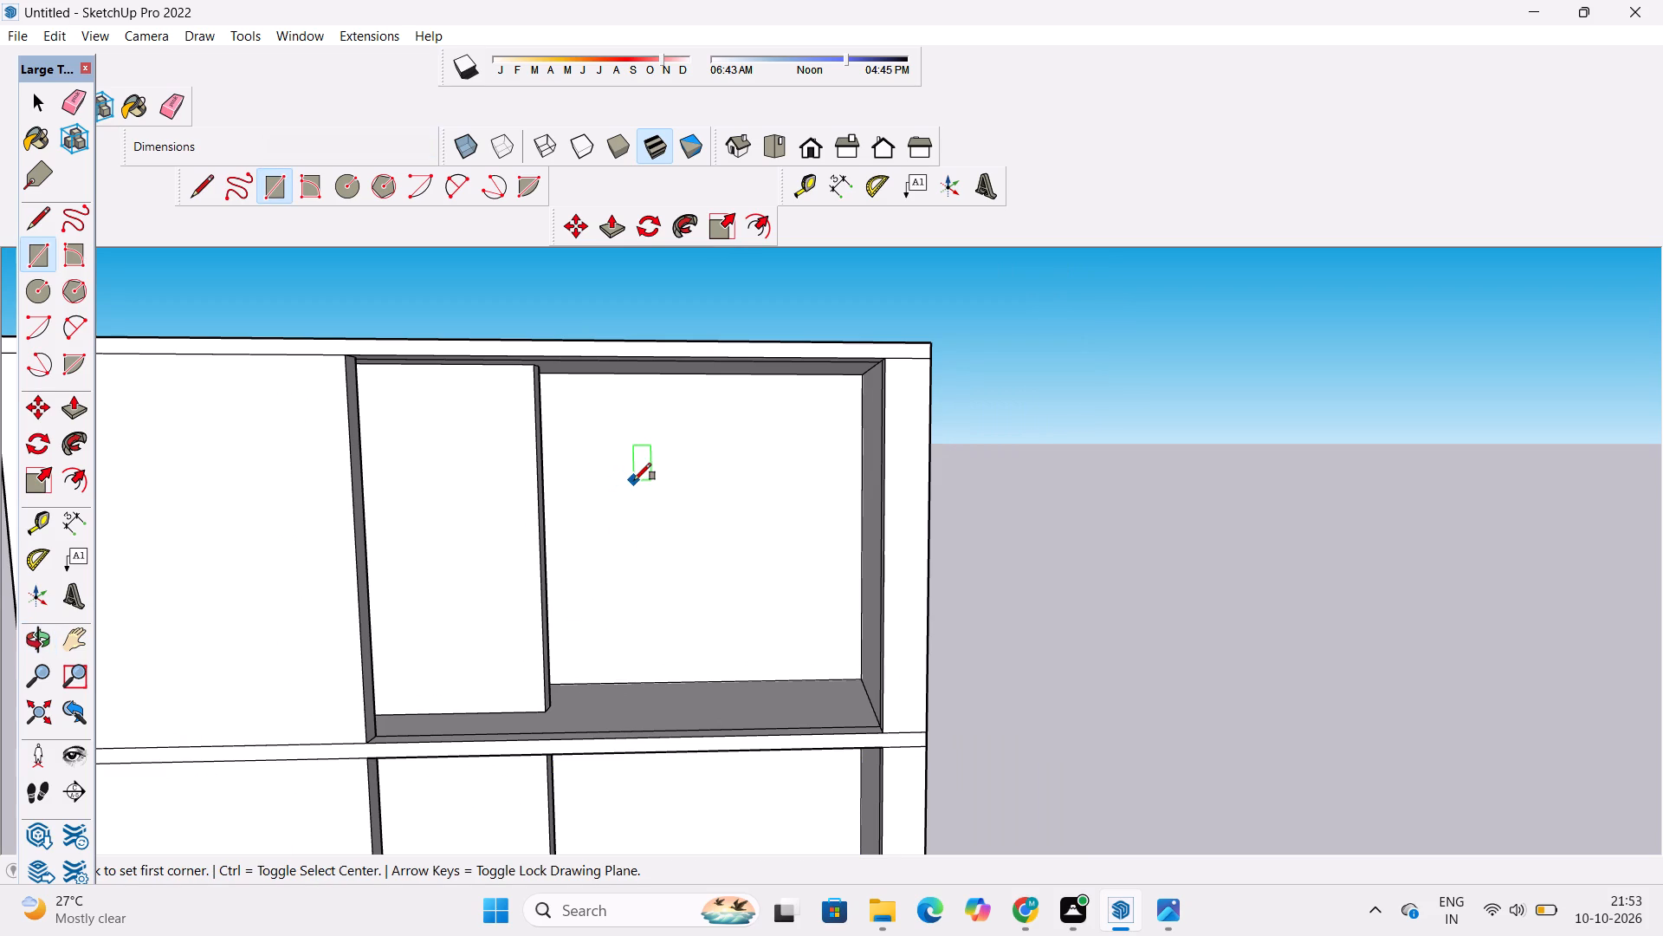
scroll(632, 481, up, 1)
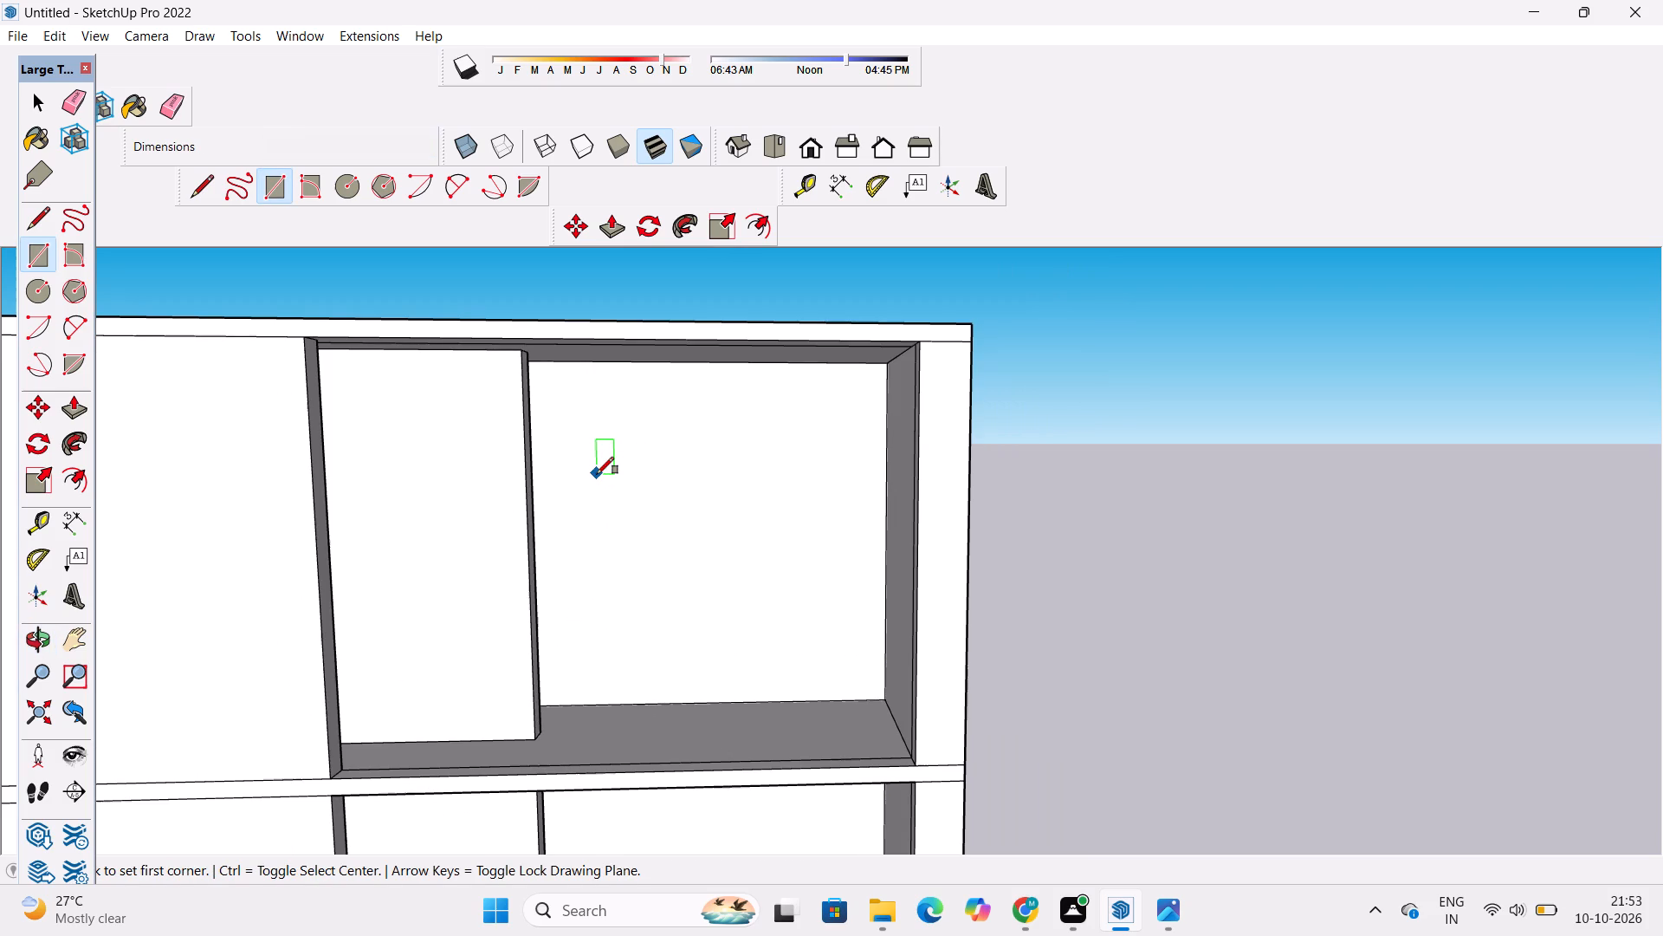
click(595, 474)
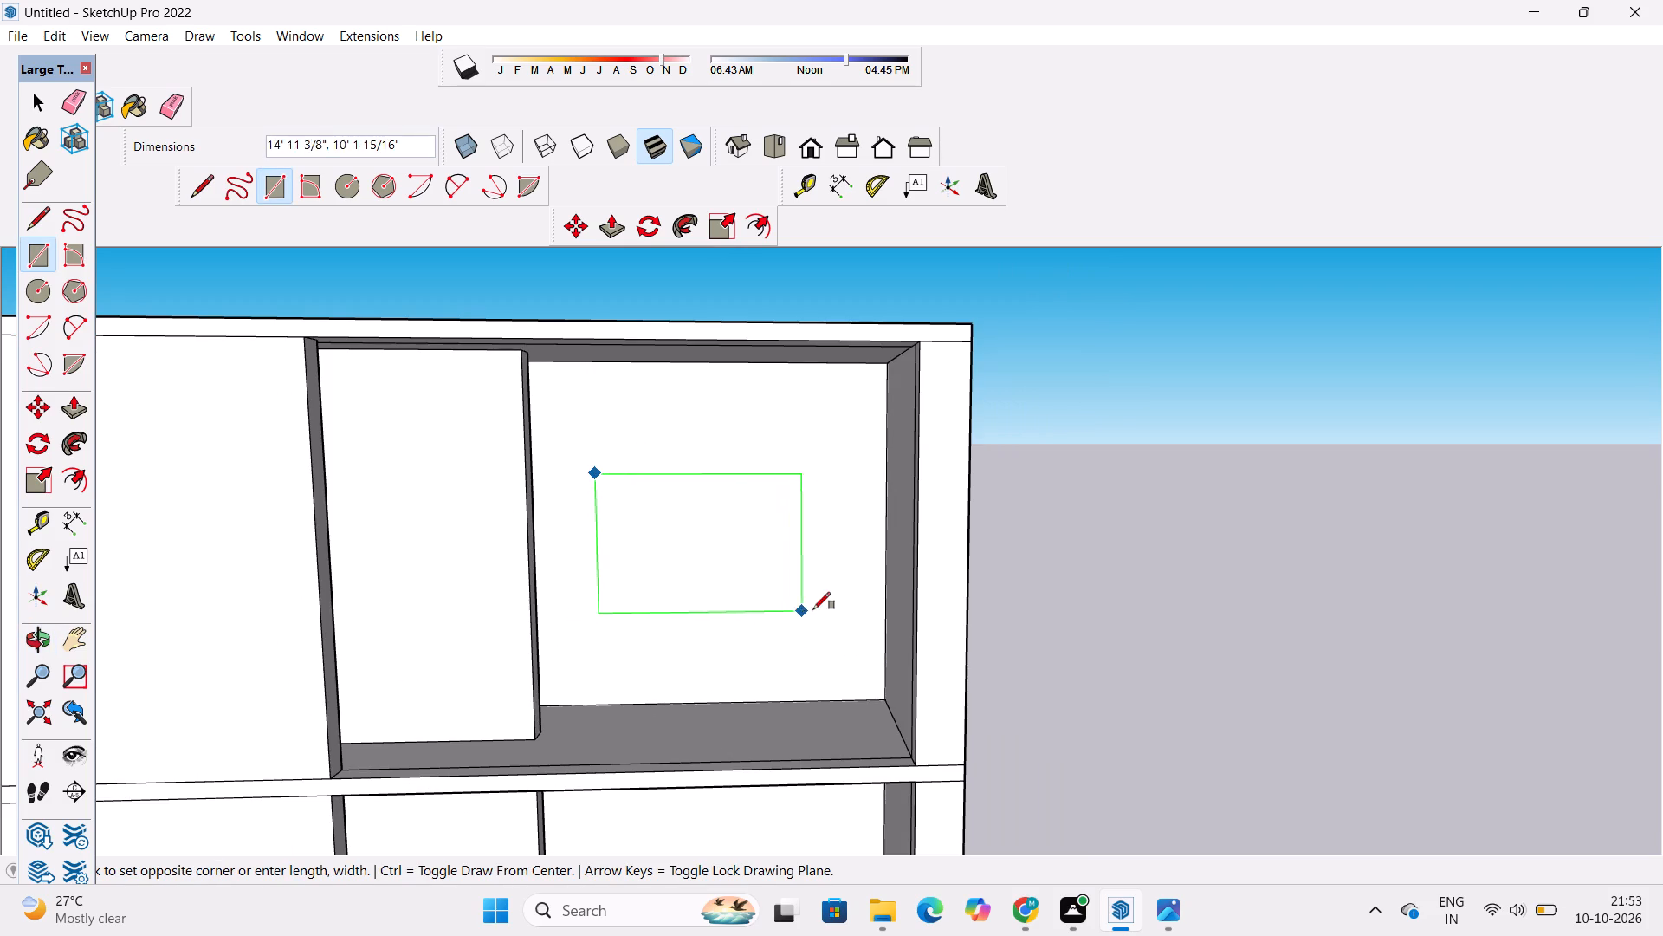
click(837, 611)
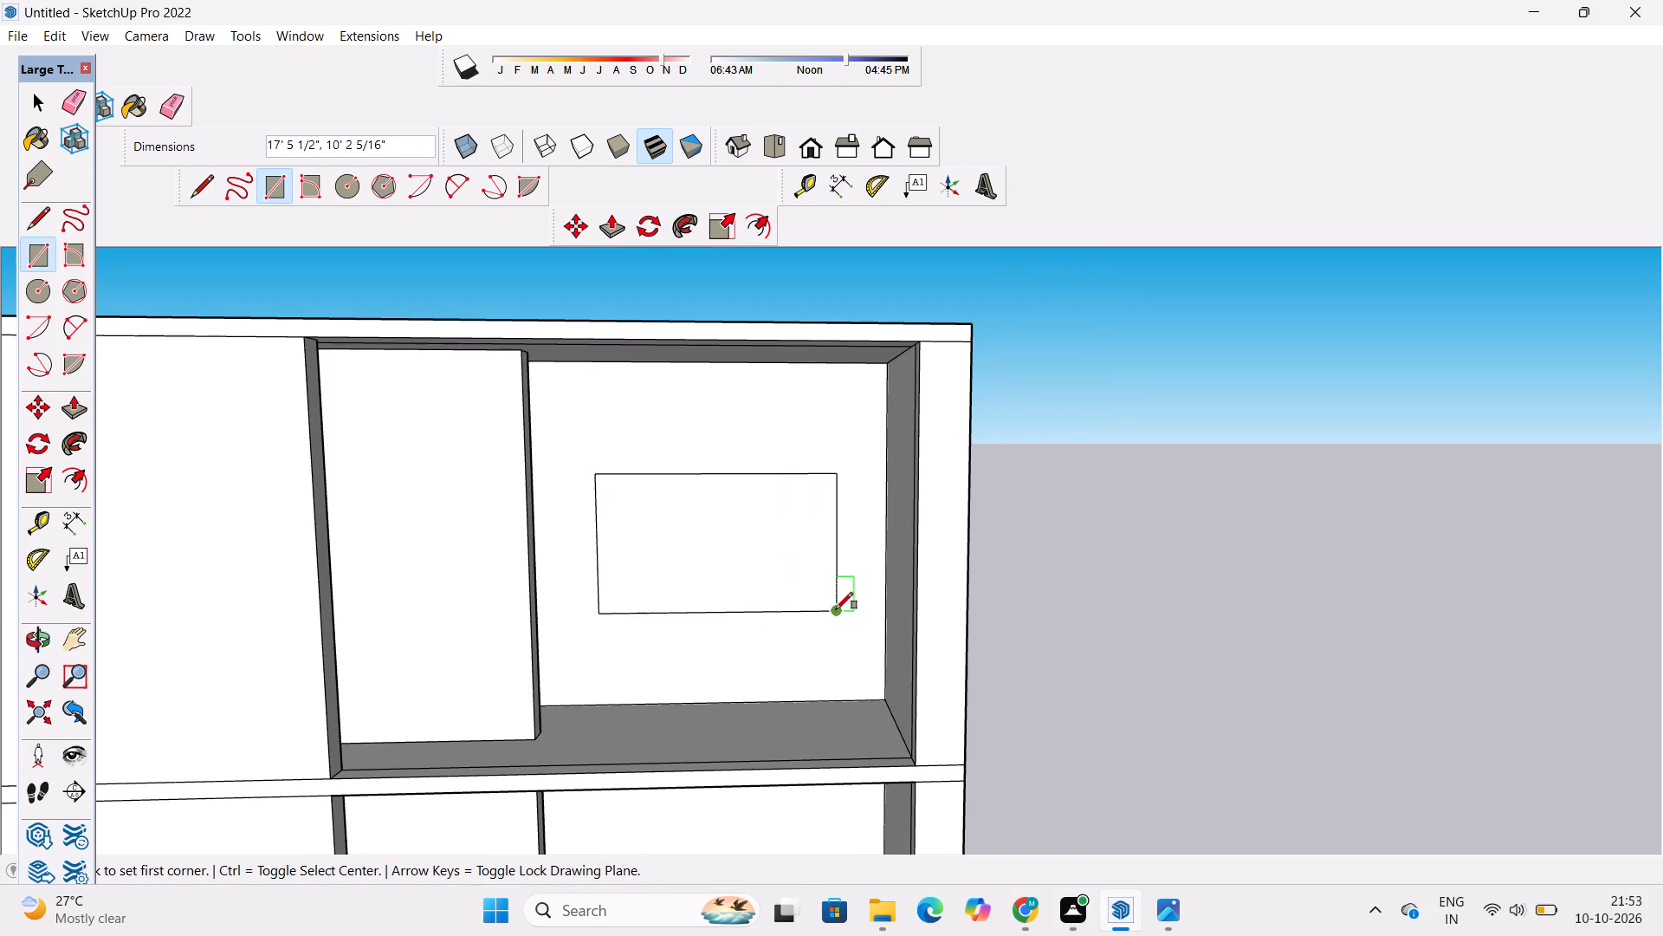
key(space)
Offset the upper back-wall rectangle's edges inward by 1' to form a window frame outline.
key(o)
key(f)
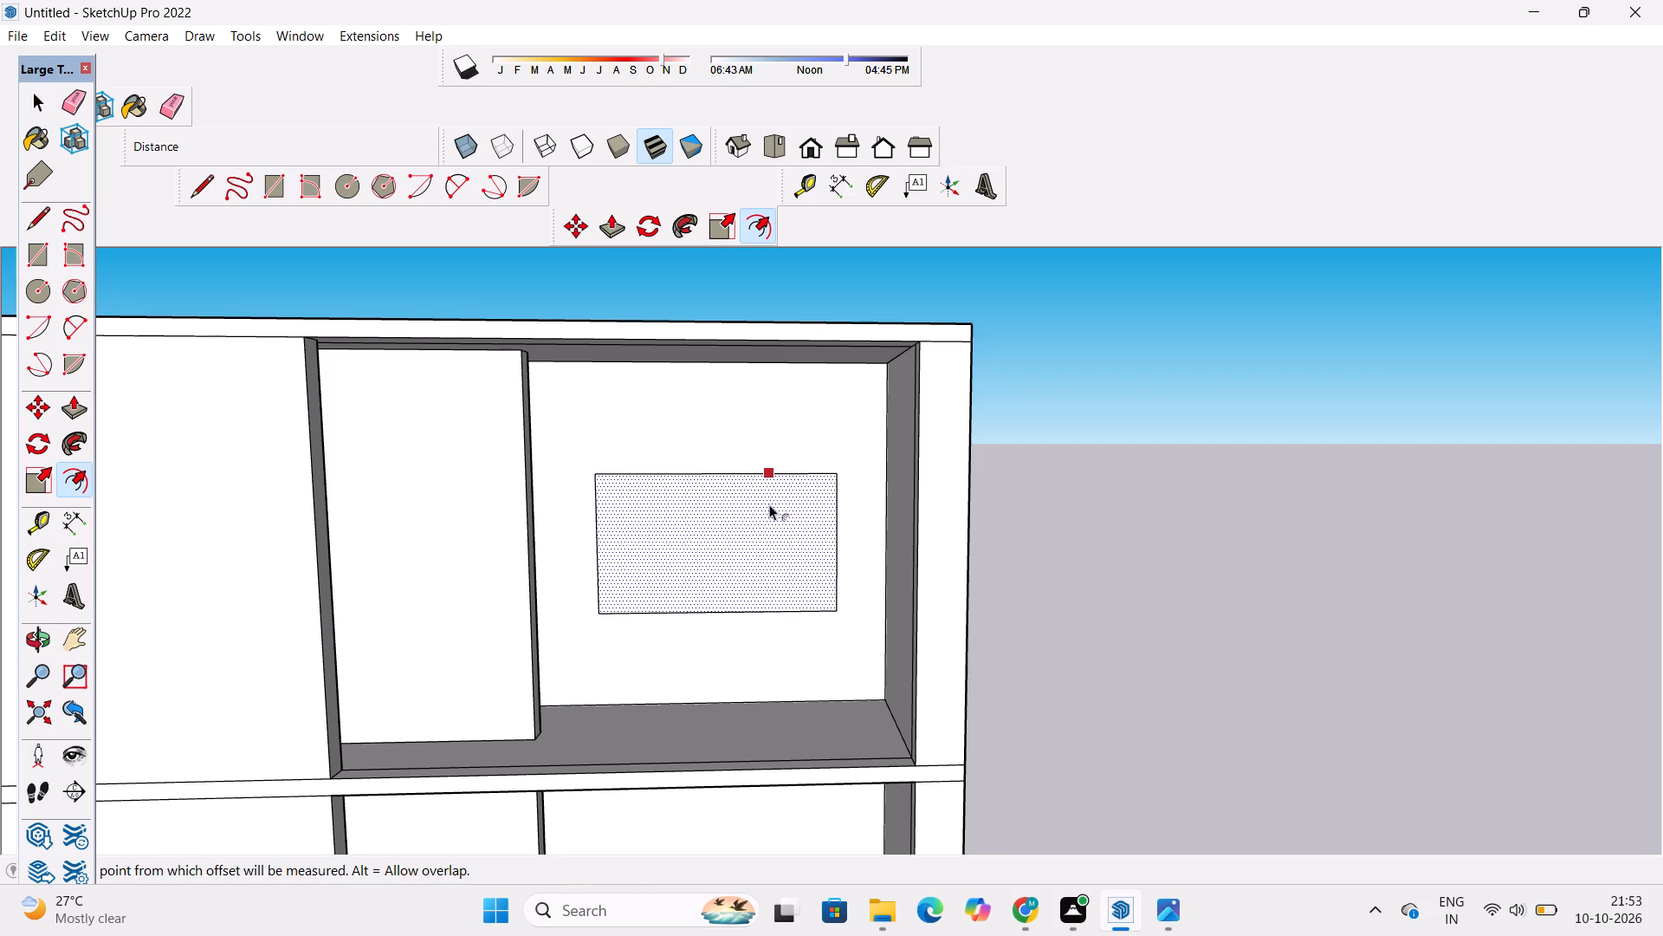
click(769, 504)
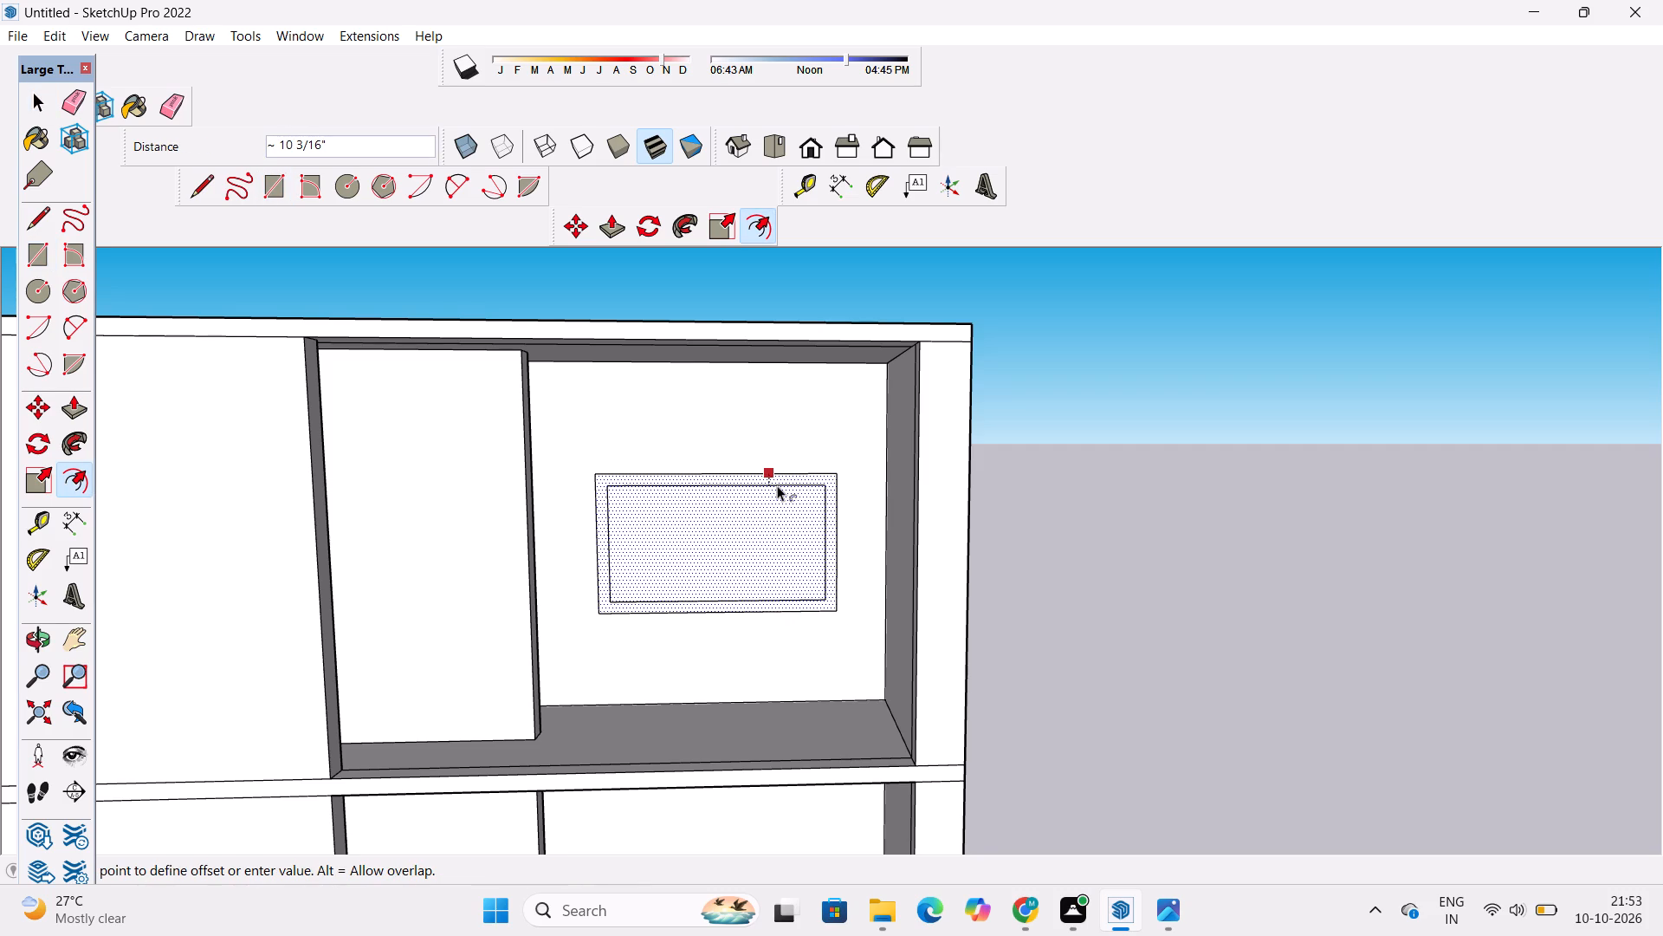
text(1')
key(Return)
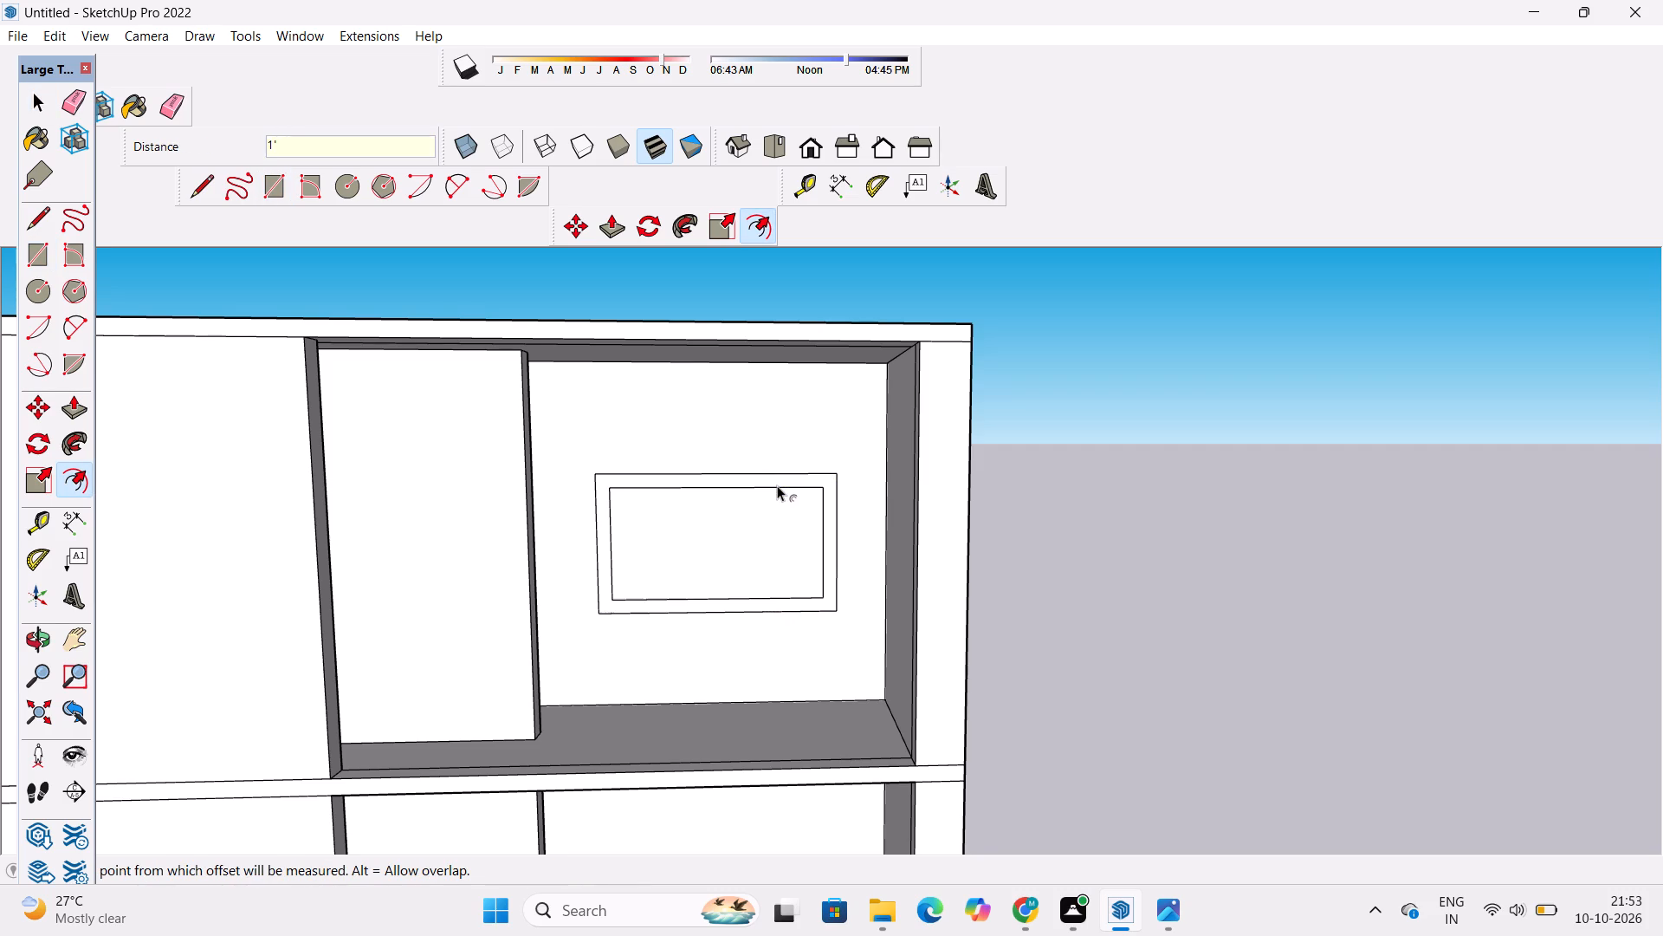
scroll(734, 439, down, 6)
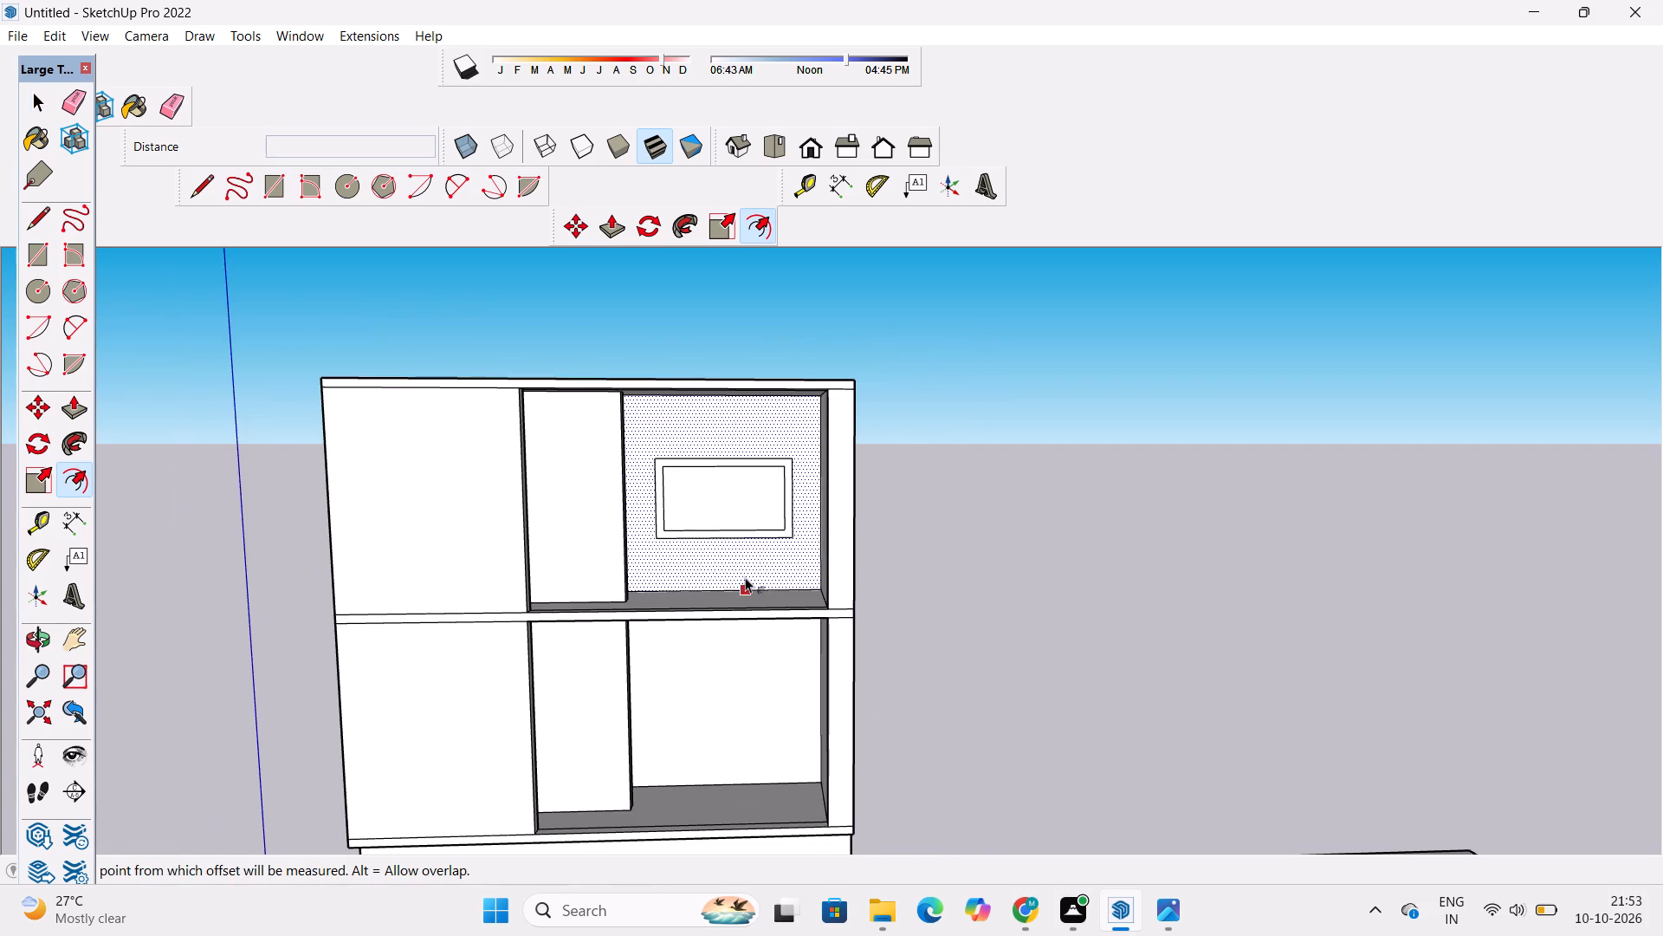
key(space)
click(948, 482)
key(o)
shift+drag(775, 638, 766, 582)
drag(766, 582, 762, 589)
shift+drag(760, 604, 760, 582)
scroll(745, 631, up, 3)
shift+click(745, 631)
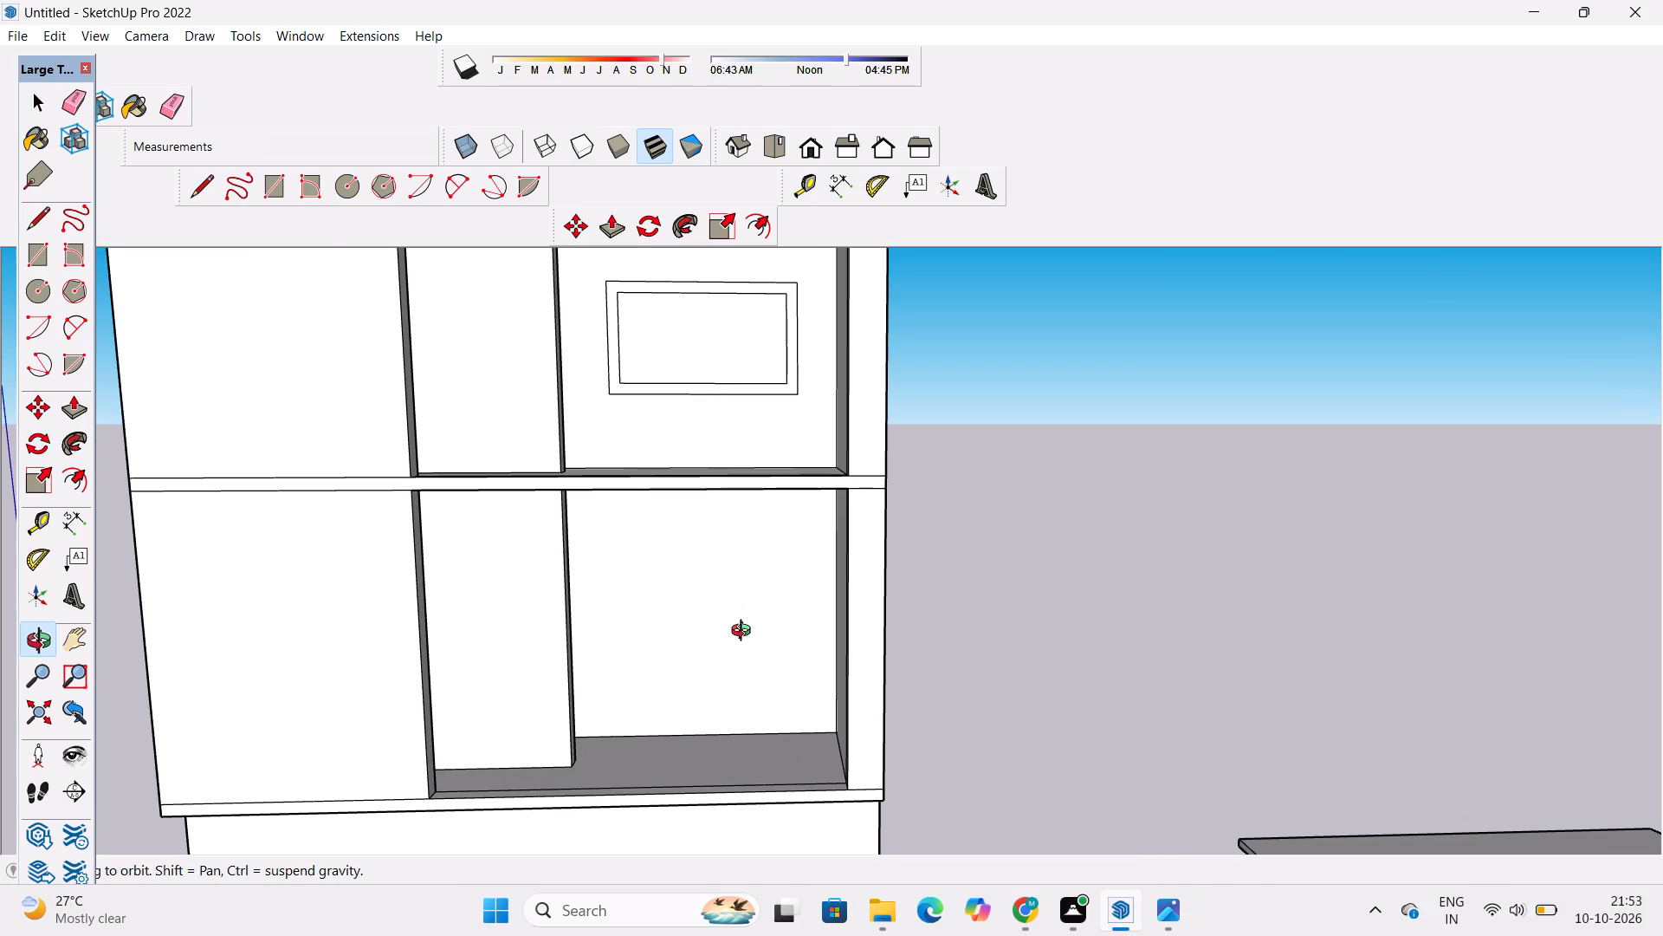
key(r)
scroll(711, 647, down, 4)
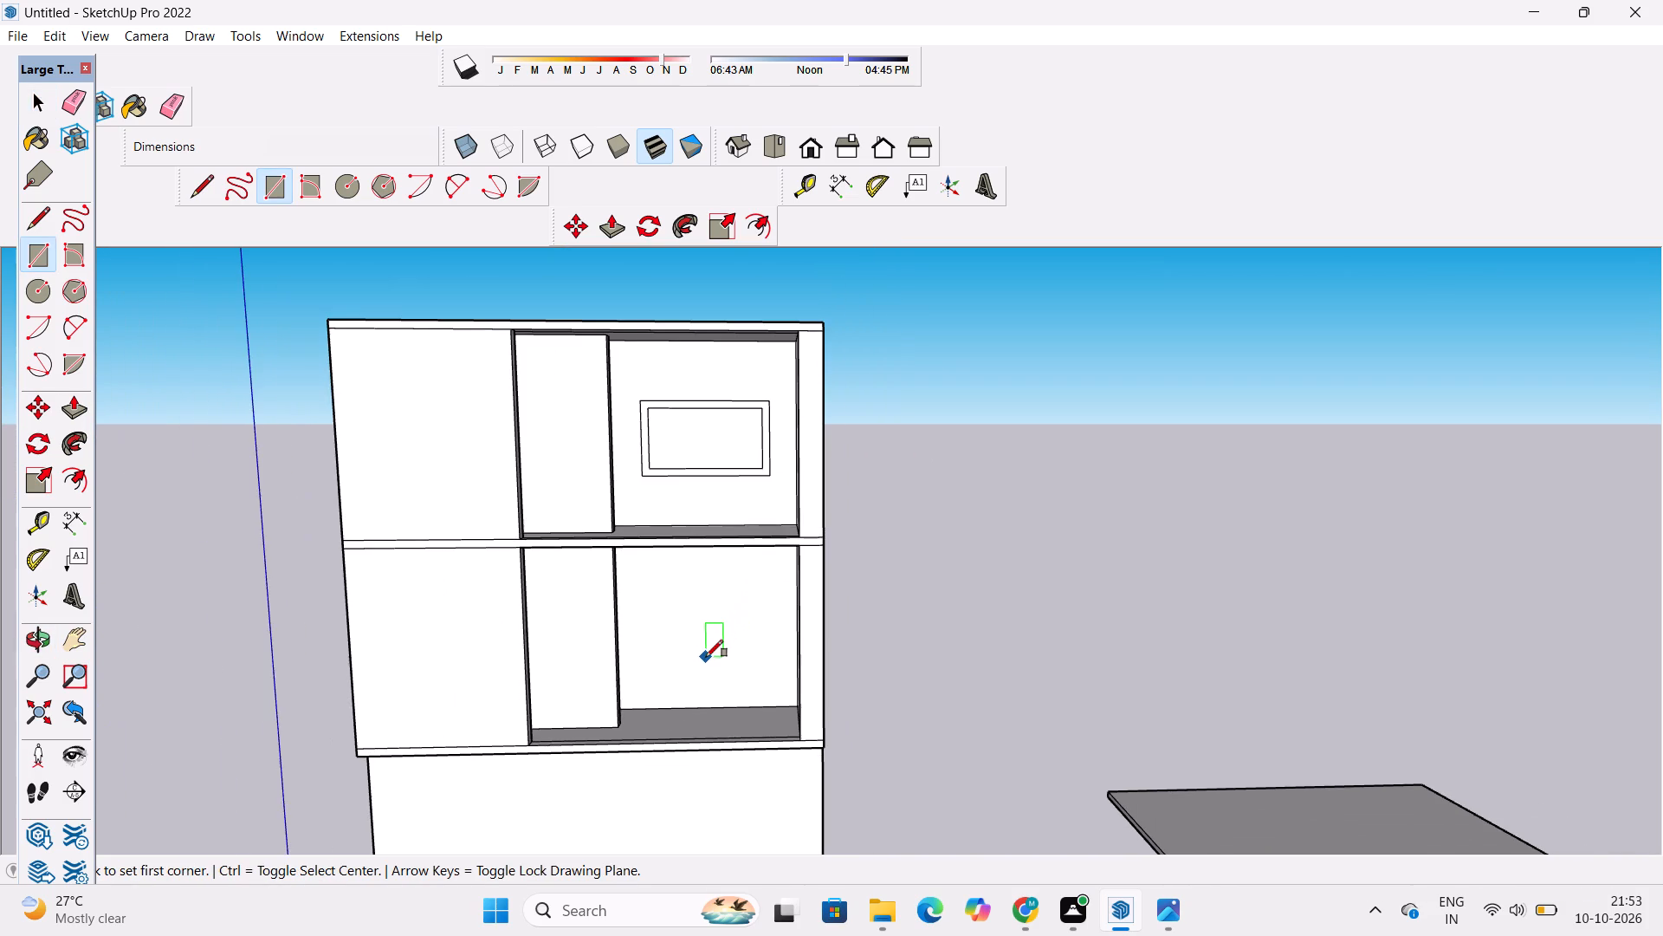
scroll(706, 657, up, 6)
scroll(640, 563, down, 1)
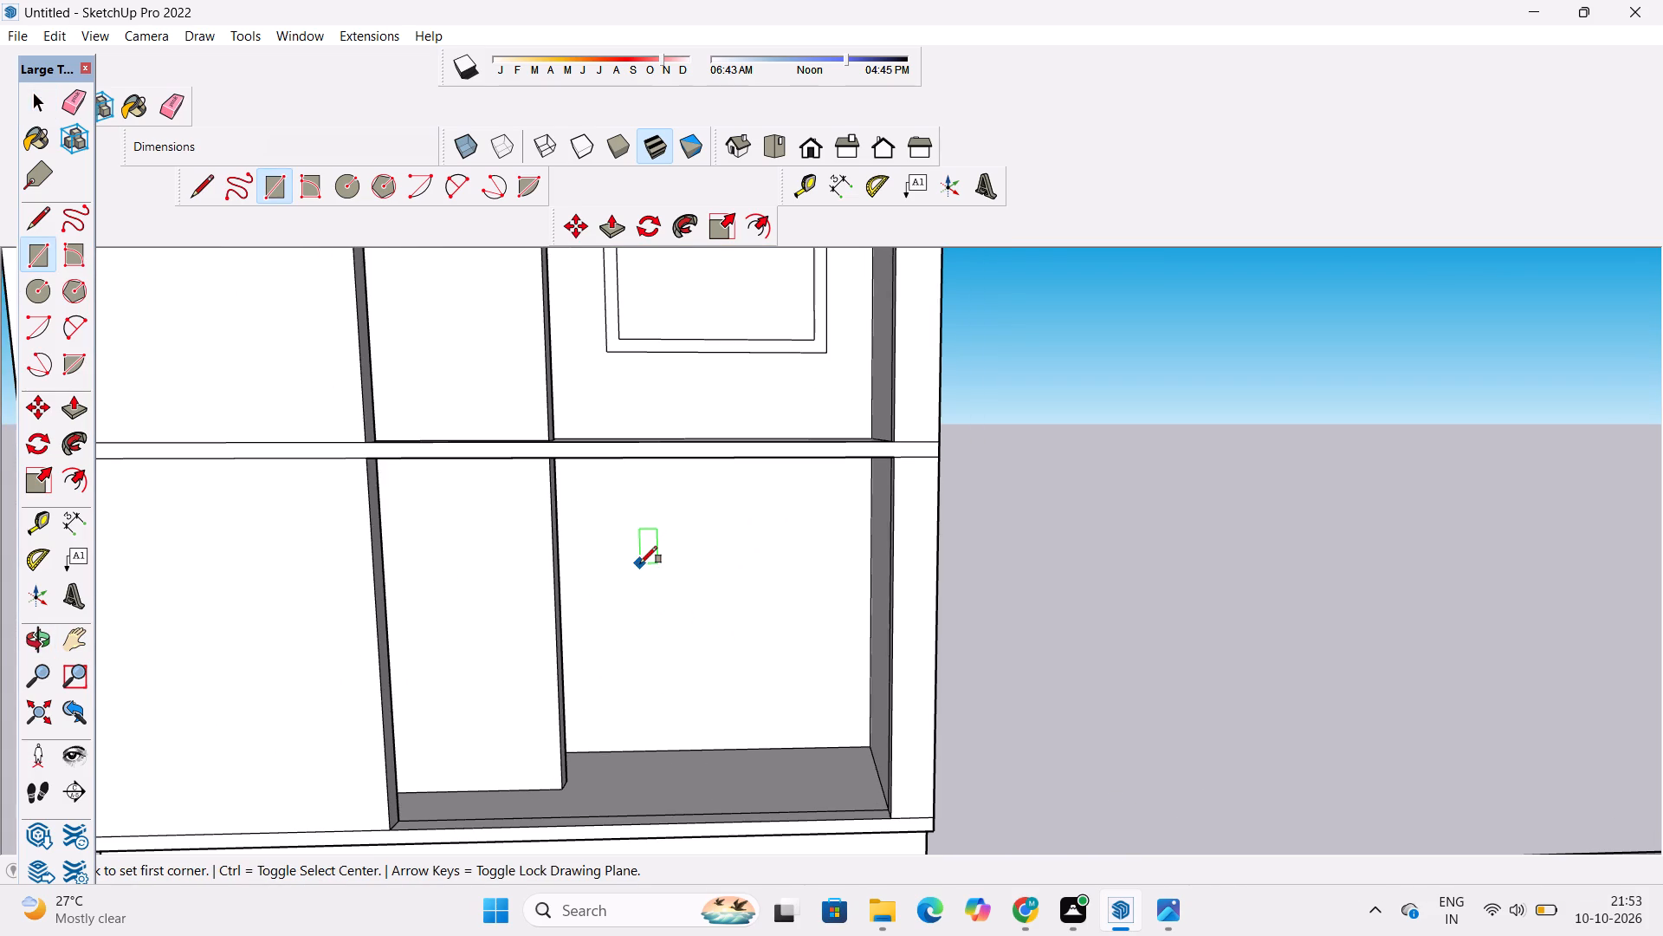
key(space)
Copy the window frame outline from the upper opening's back wall straight down onto the lower opening's back wall.
scroll(652, 576, down, 6)
scroll(599, 388, up, 12)
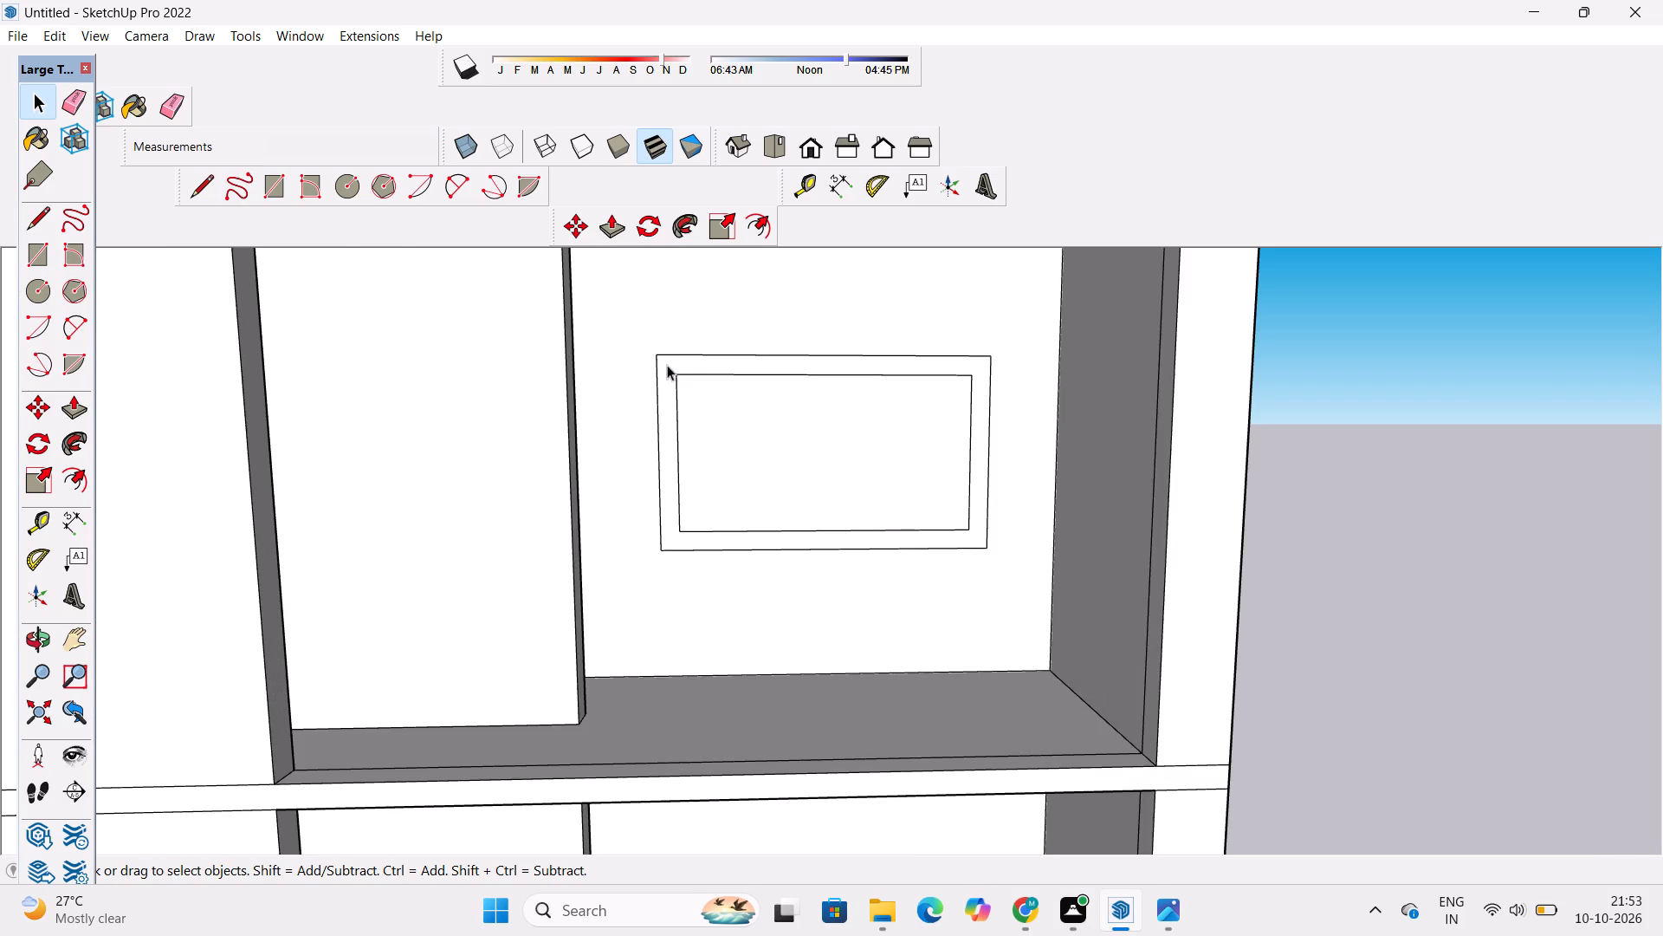
double_click(680, 352)
scroll(629, 358, down, 5)
key(m)
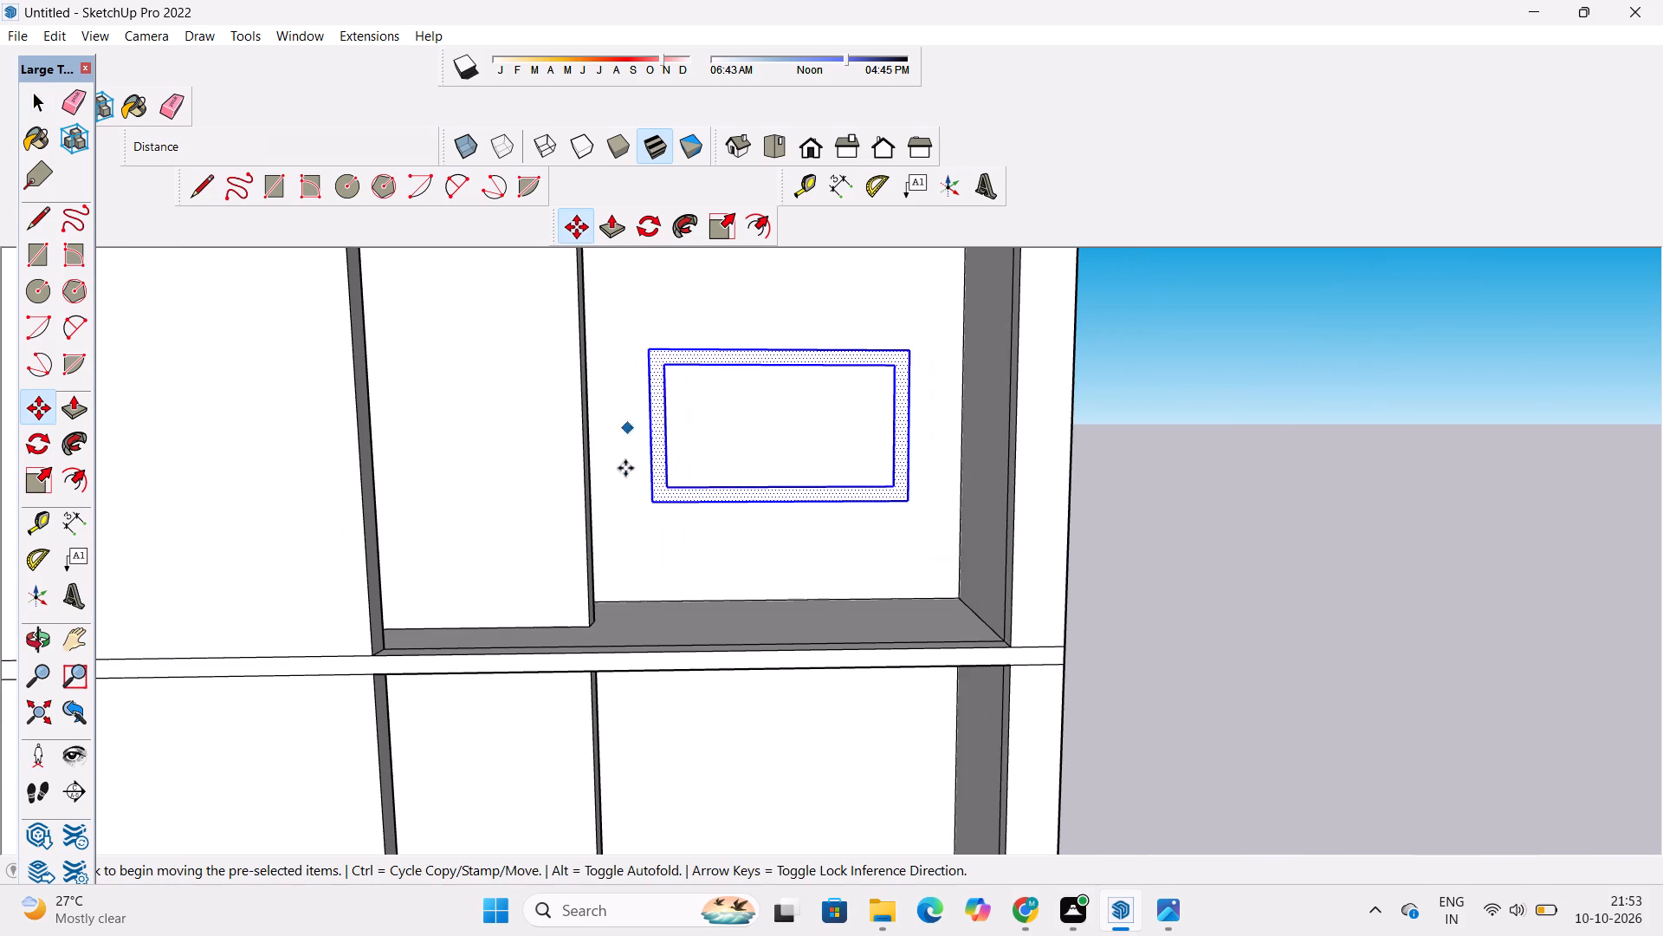
click(658, 500)
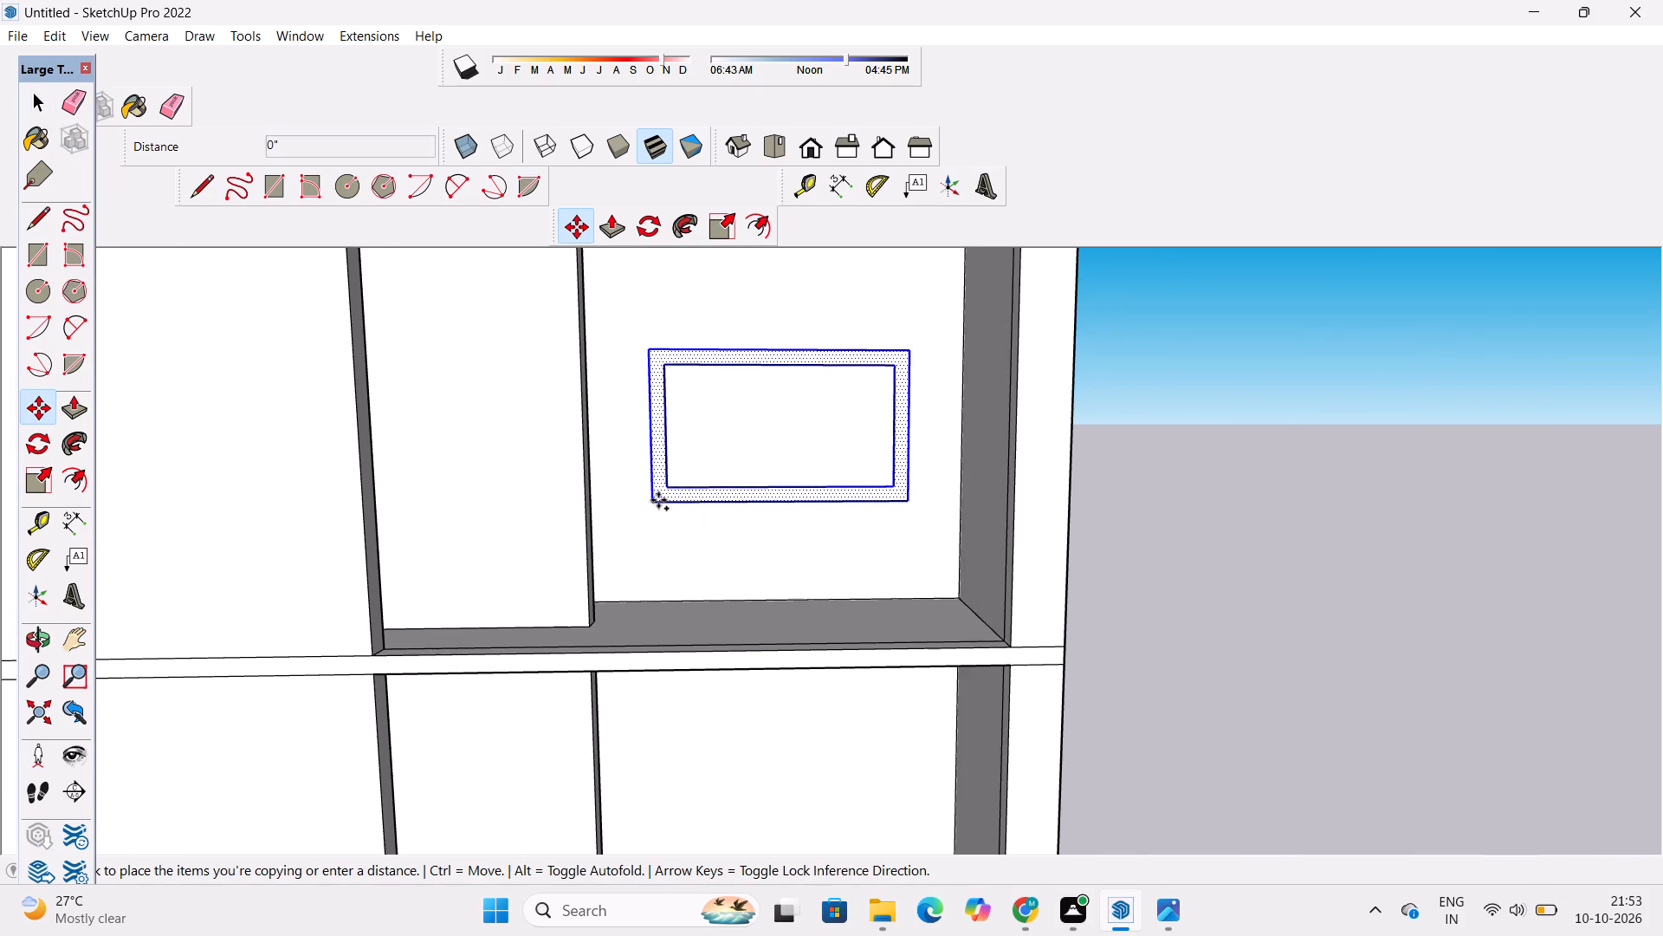
scroll(658, 500, down, 9)
scroll(624, 746, up, 7)
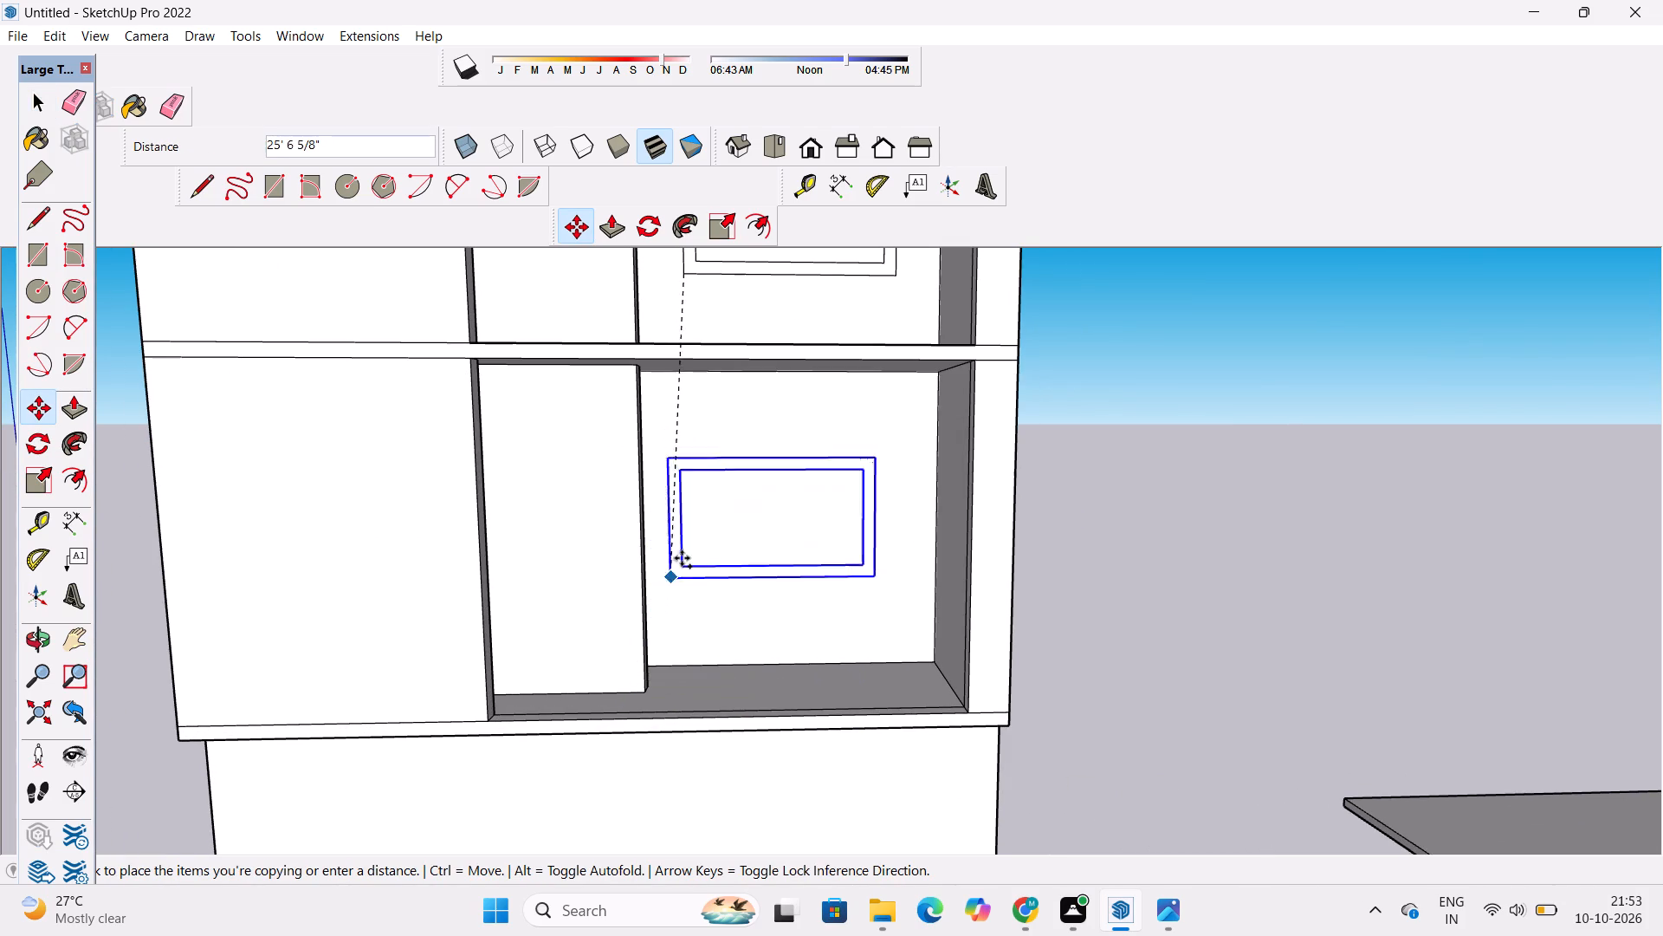
click(683, 556)
key(space)
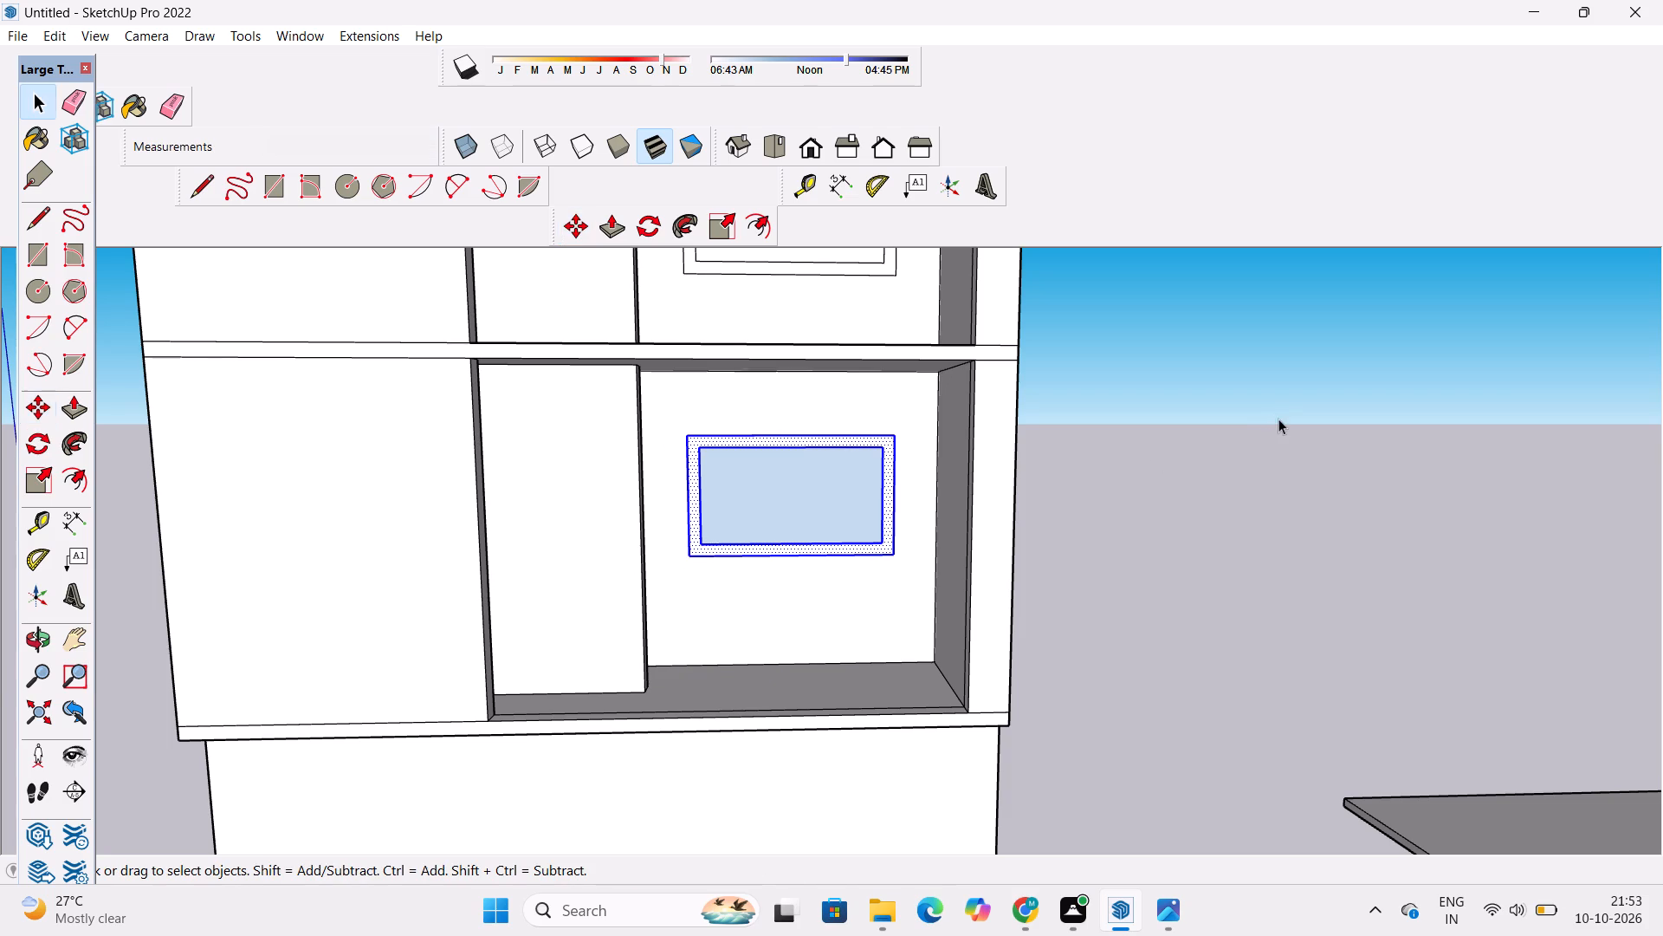
click(1278, 419)
Draw a rectangle of about 15' 5" by 8' 2" over the lower window frame's inner outline to fill it with a face.
scroll(962, 543, up, 1)
scroll(894, 521, up, 3)
scroll(762, 527, up, 2)
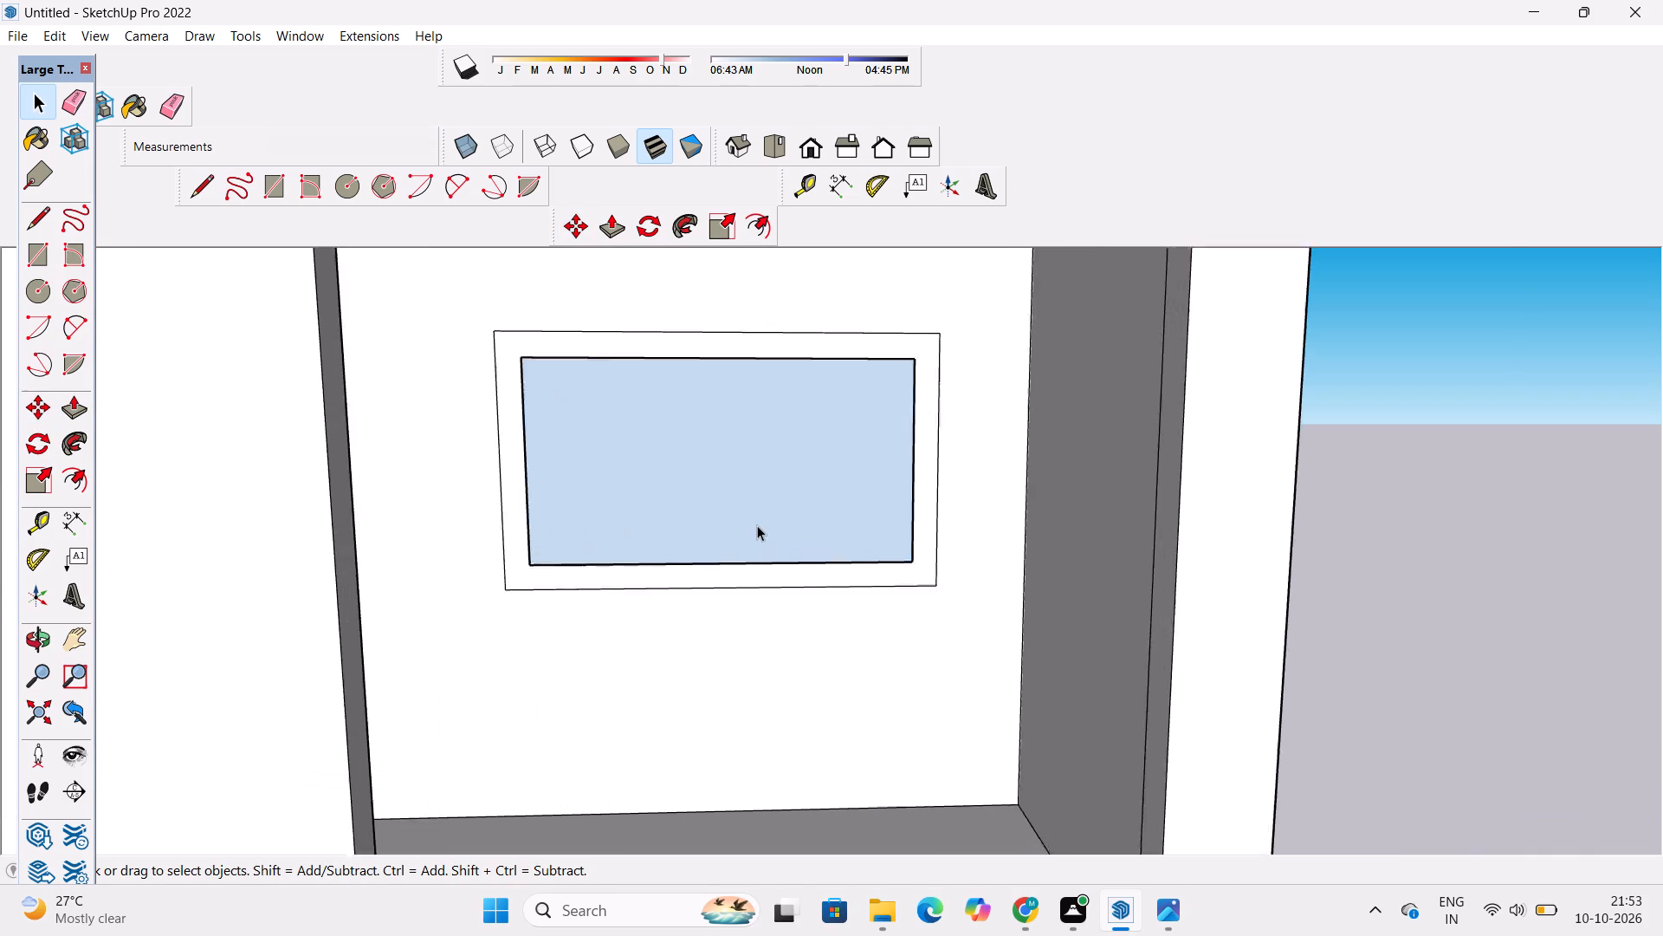
scroll(757, 525, up, 1)
key(r)
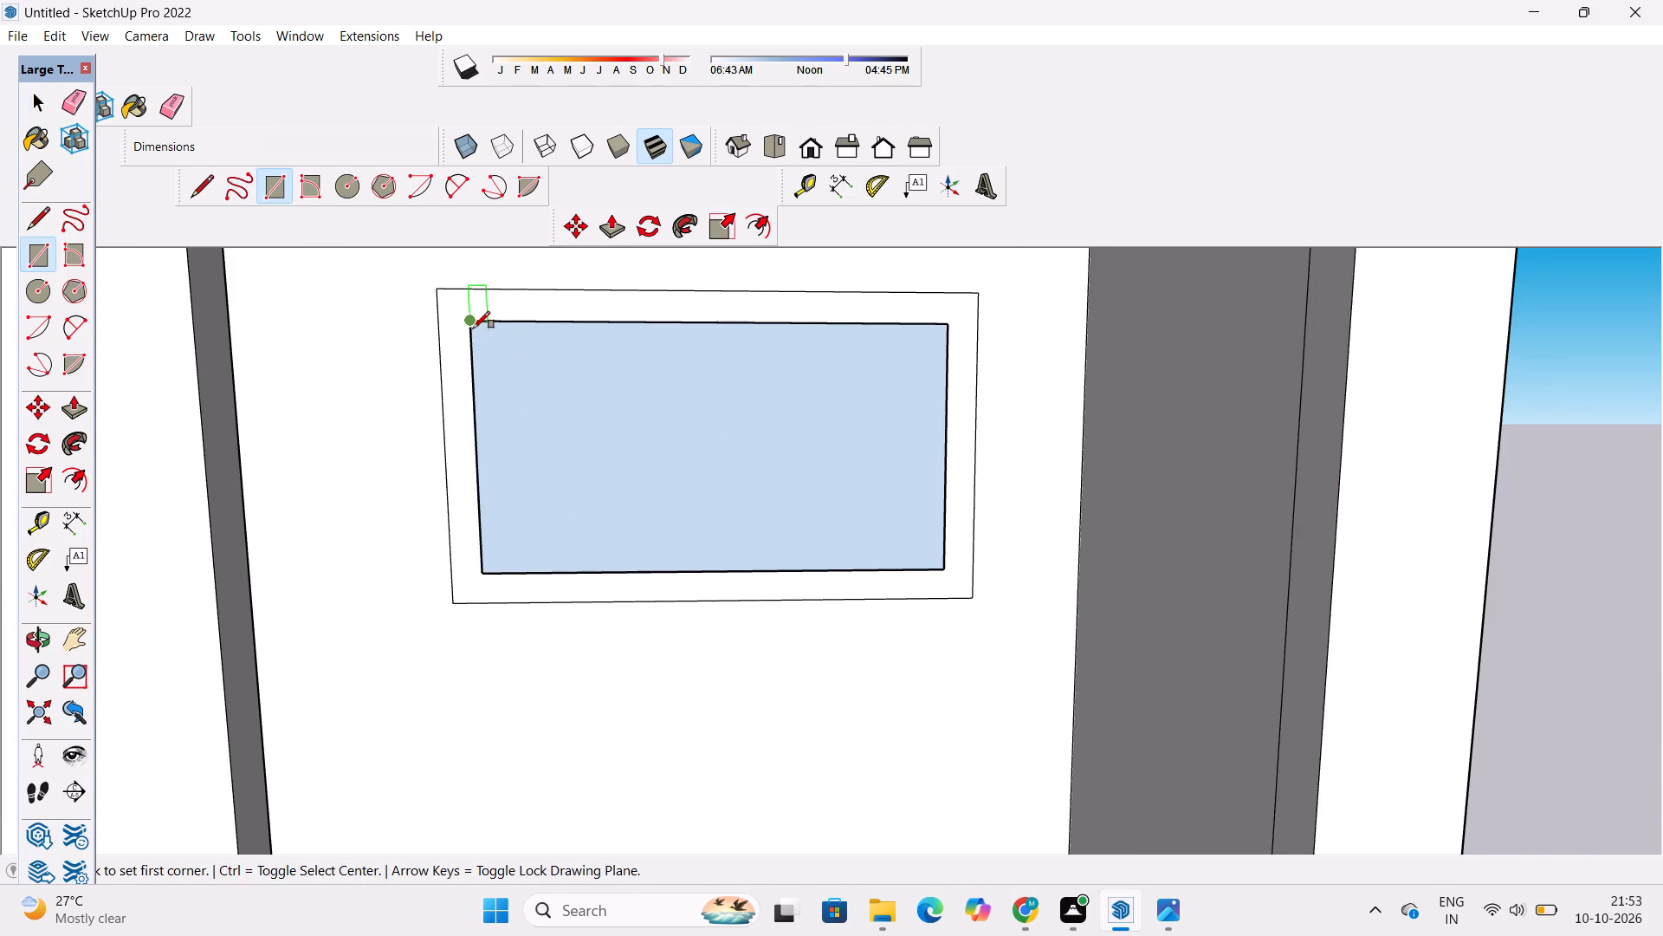
click(473, 328)
click(942, 564)
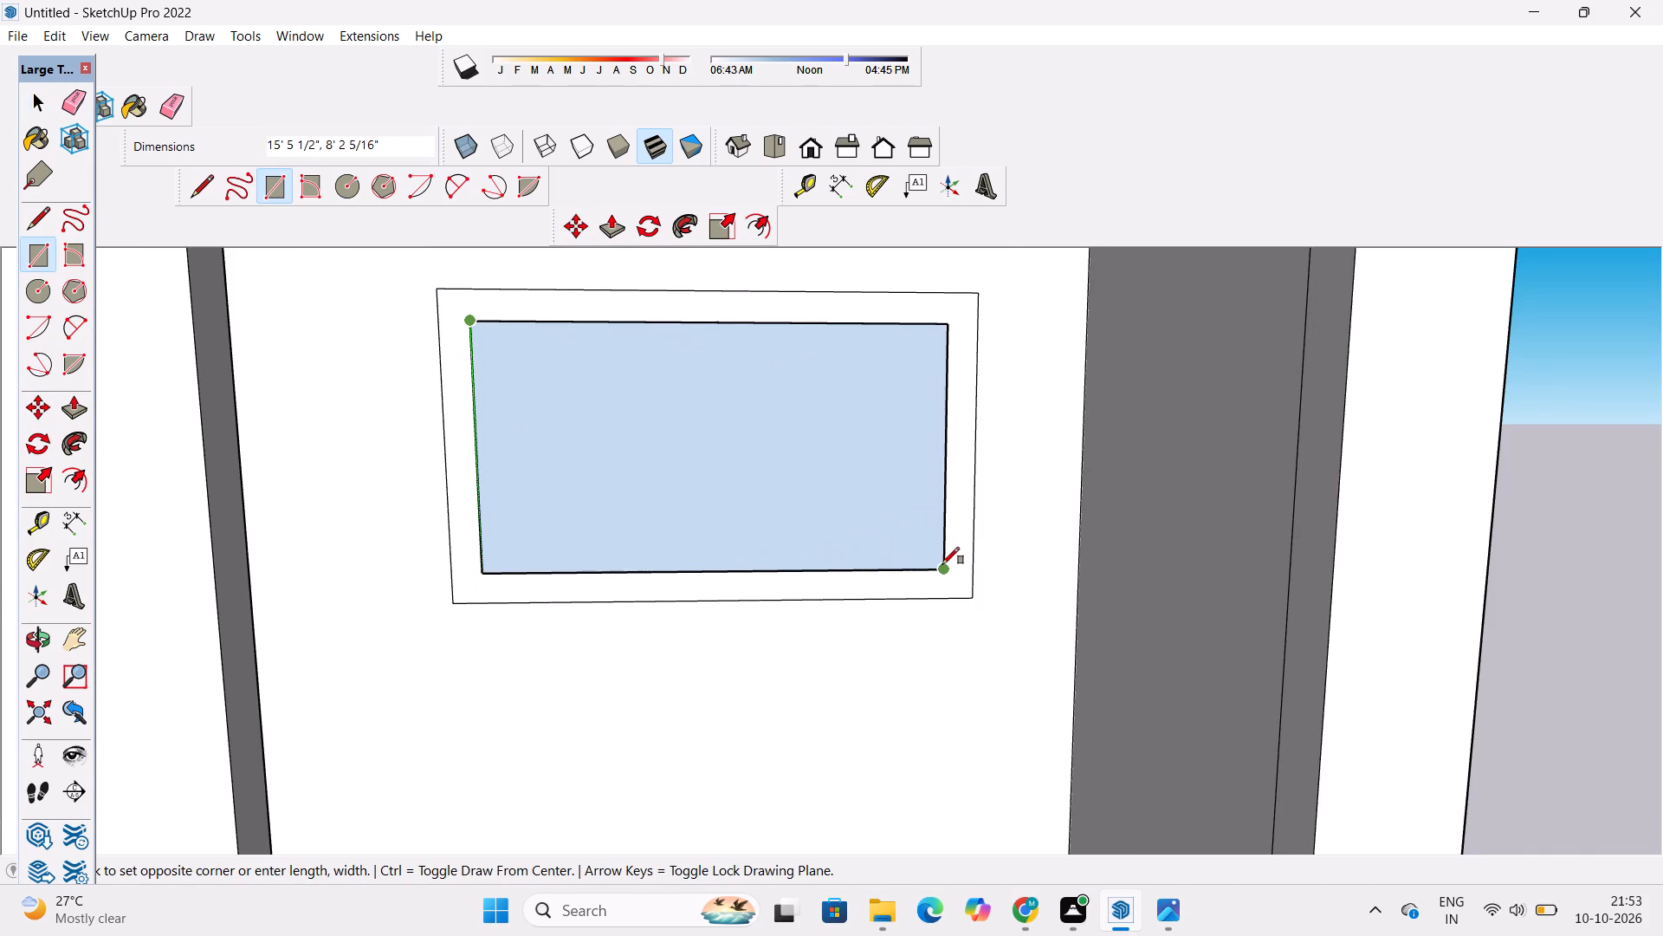
key(space)
Examine both window frame outlines in the recessed openings from the front.
text(o)
scroll(869, 556, down, 12)
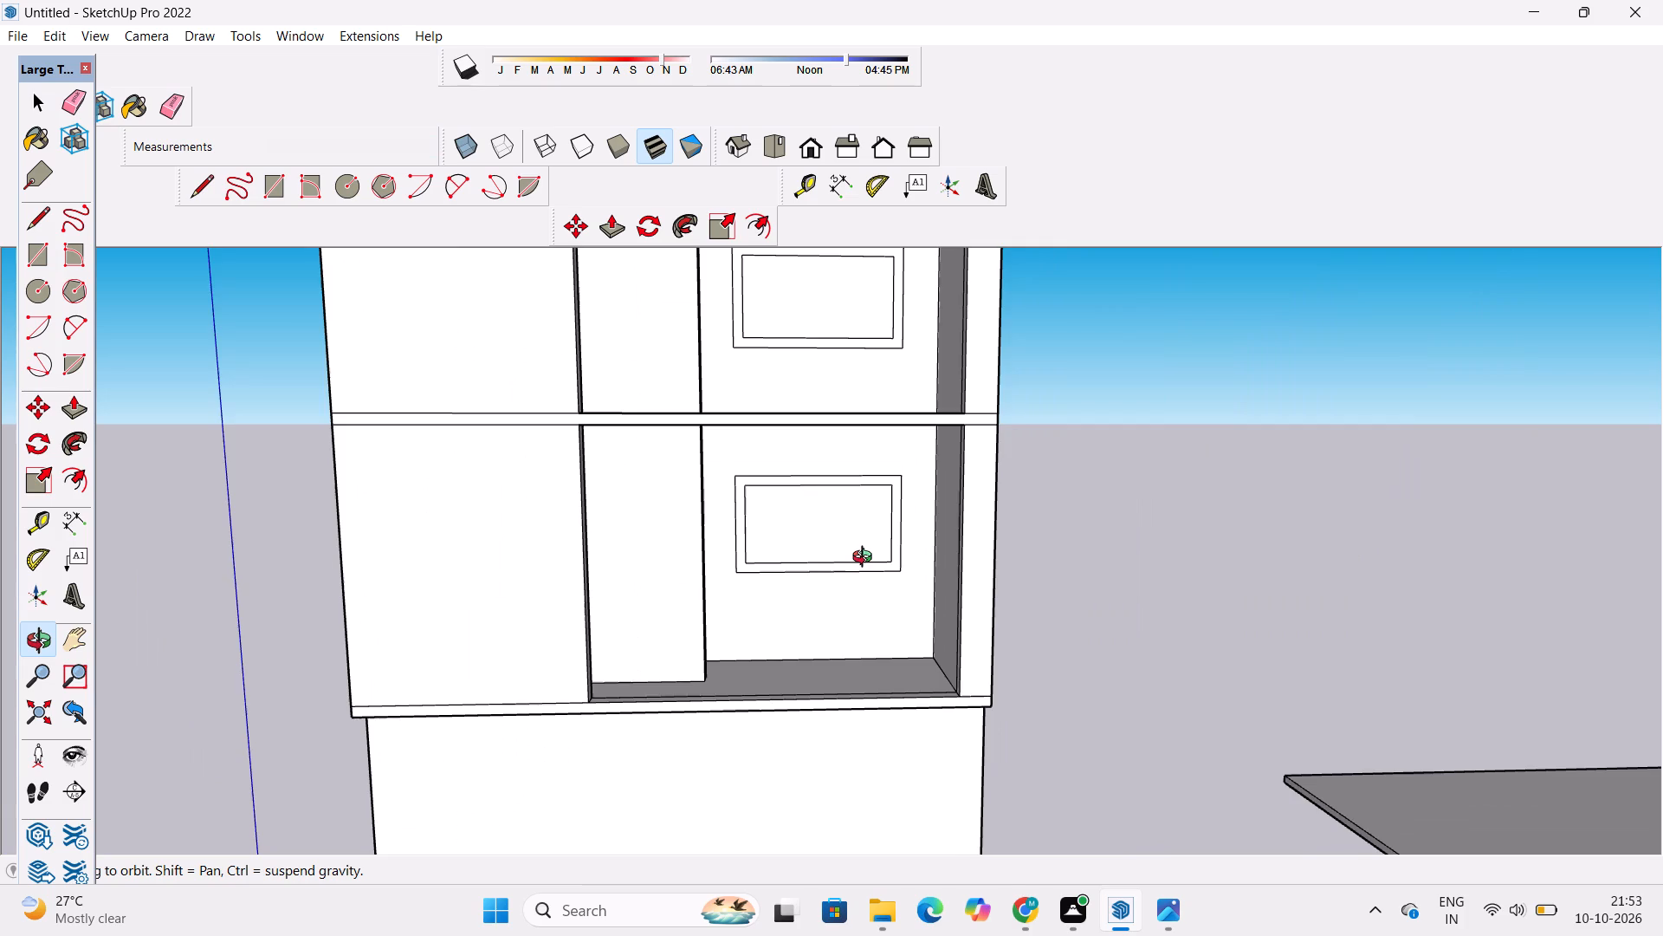
shift+drag(866, 559, 859, 660)
shift+drag(858, 660, 854, 639)
shift+drag(853, 636, 852, 647)
shift+drag(852, 647, 850, 626)
scroll(850, 625, up, 3)
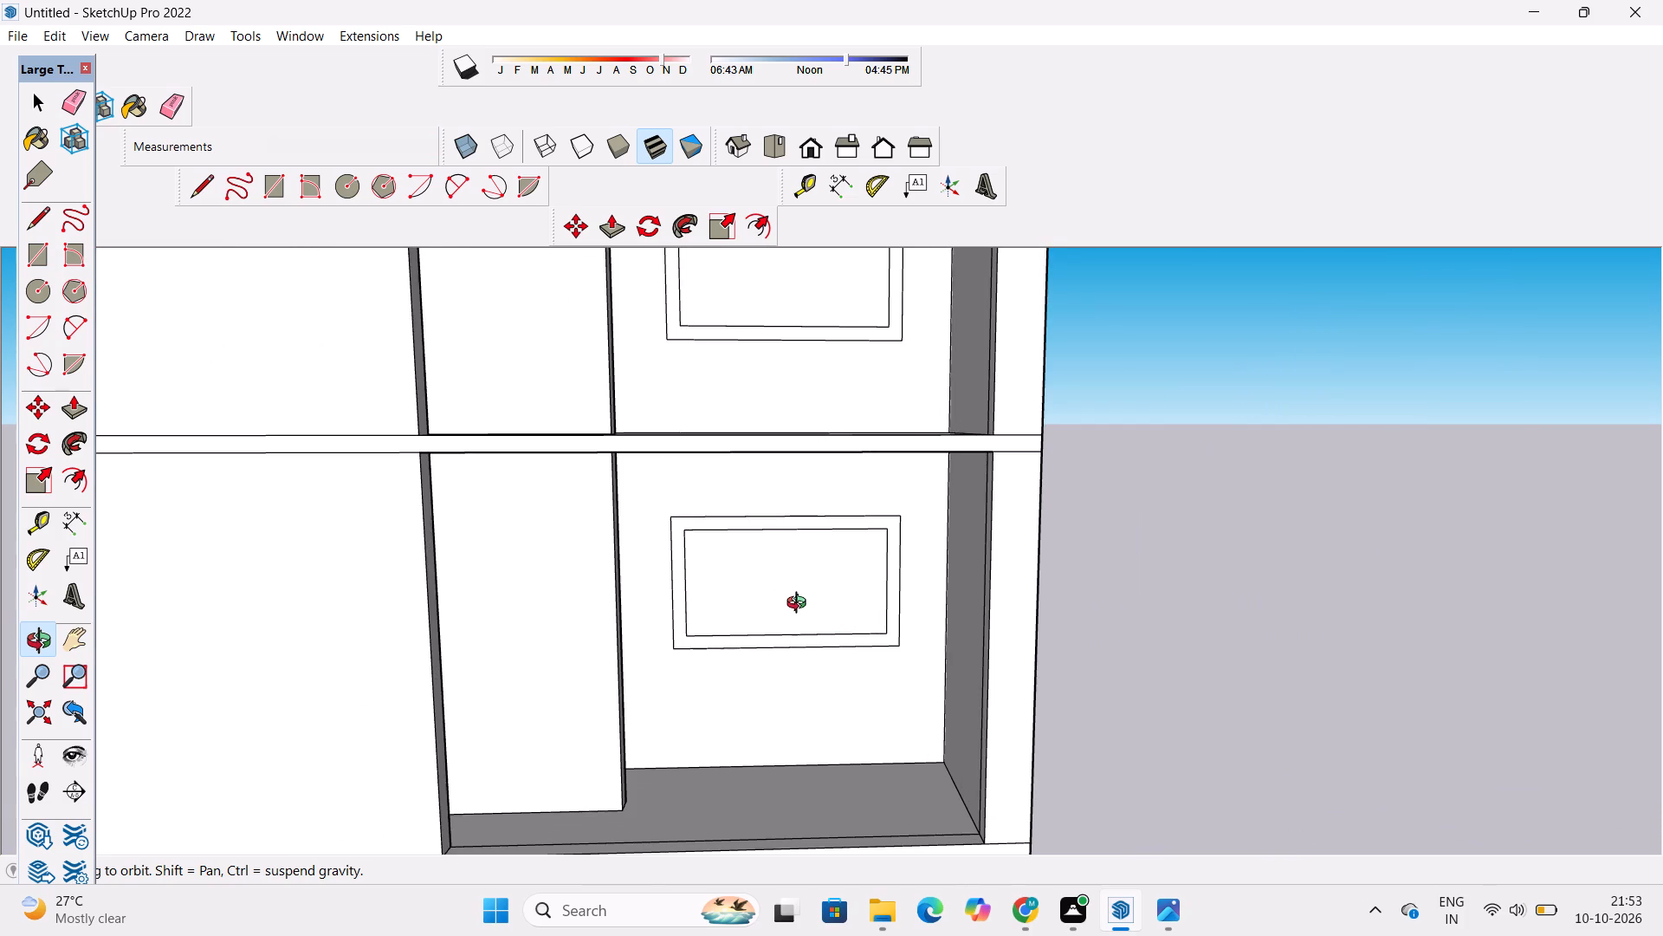
scroll(793, 601, down, 5)
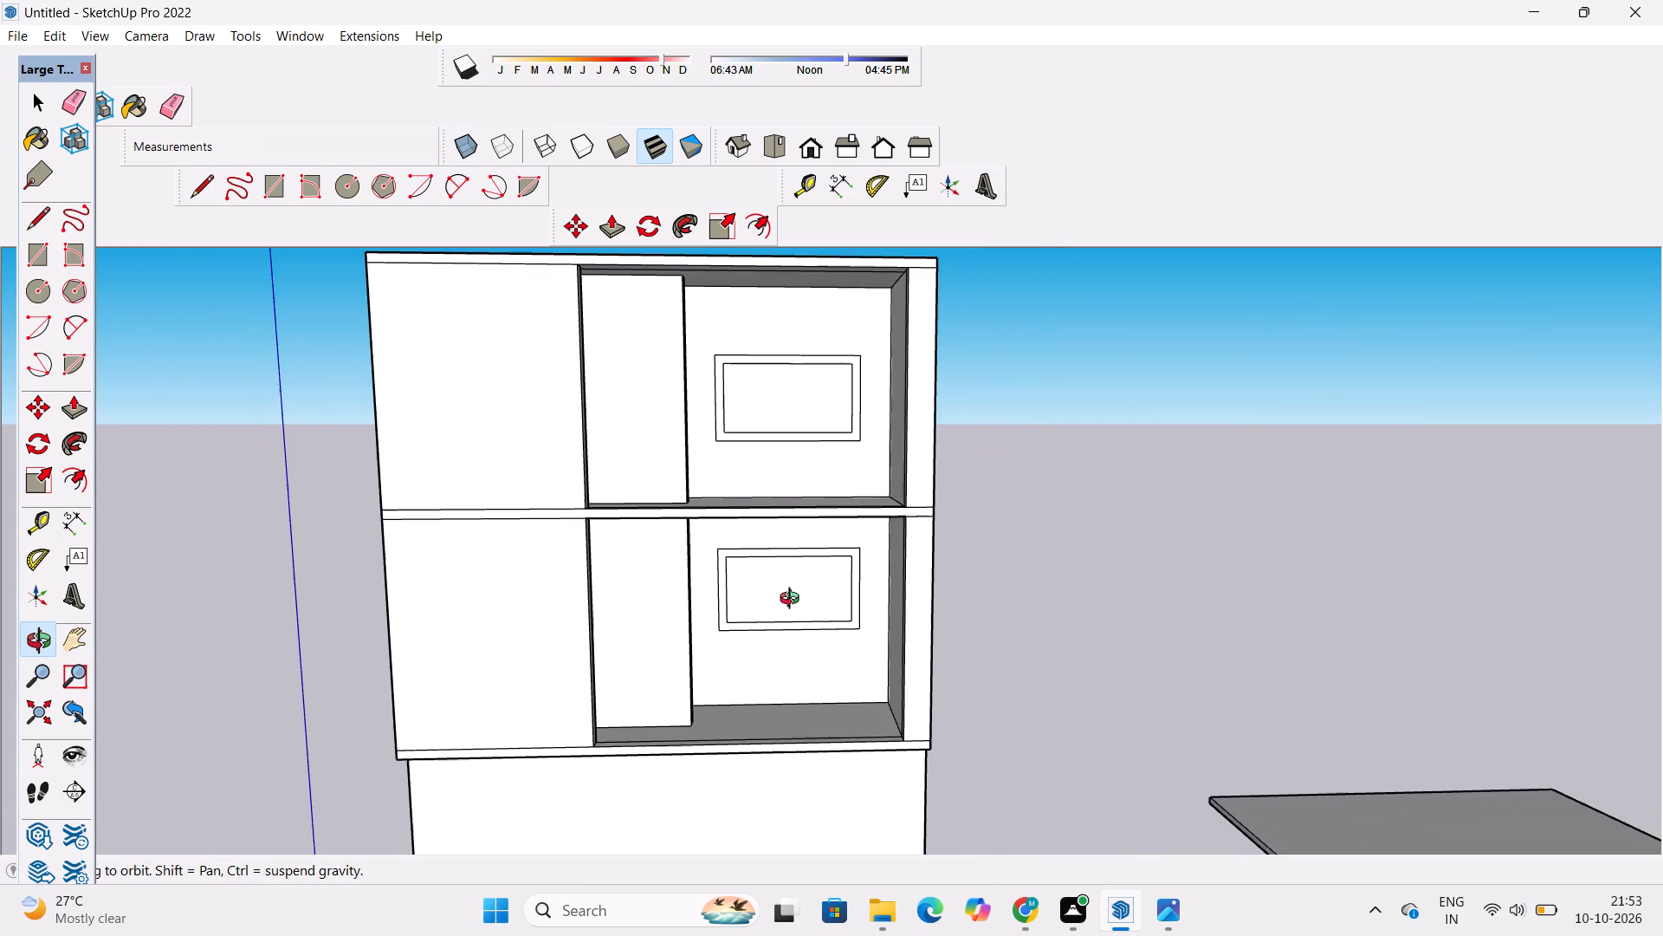
scroll(793, 601, down, 3)
shift+drag(792, 595, 788, 613)
Place a vertical guide through the centre of the upper window, parallel to the frame's inner side edge.
shift+scroll(775, 522, up, 2)
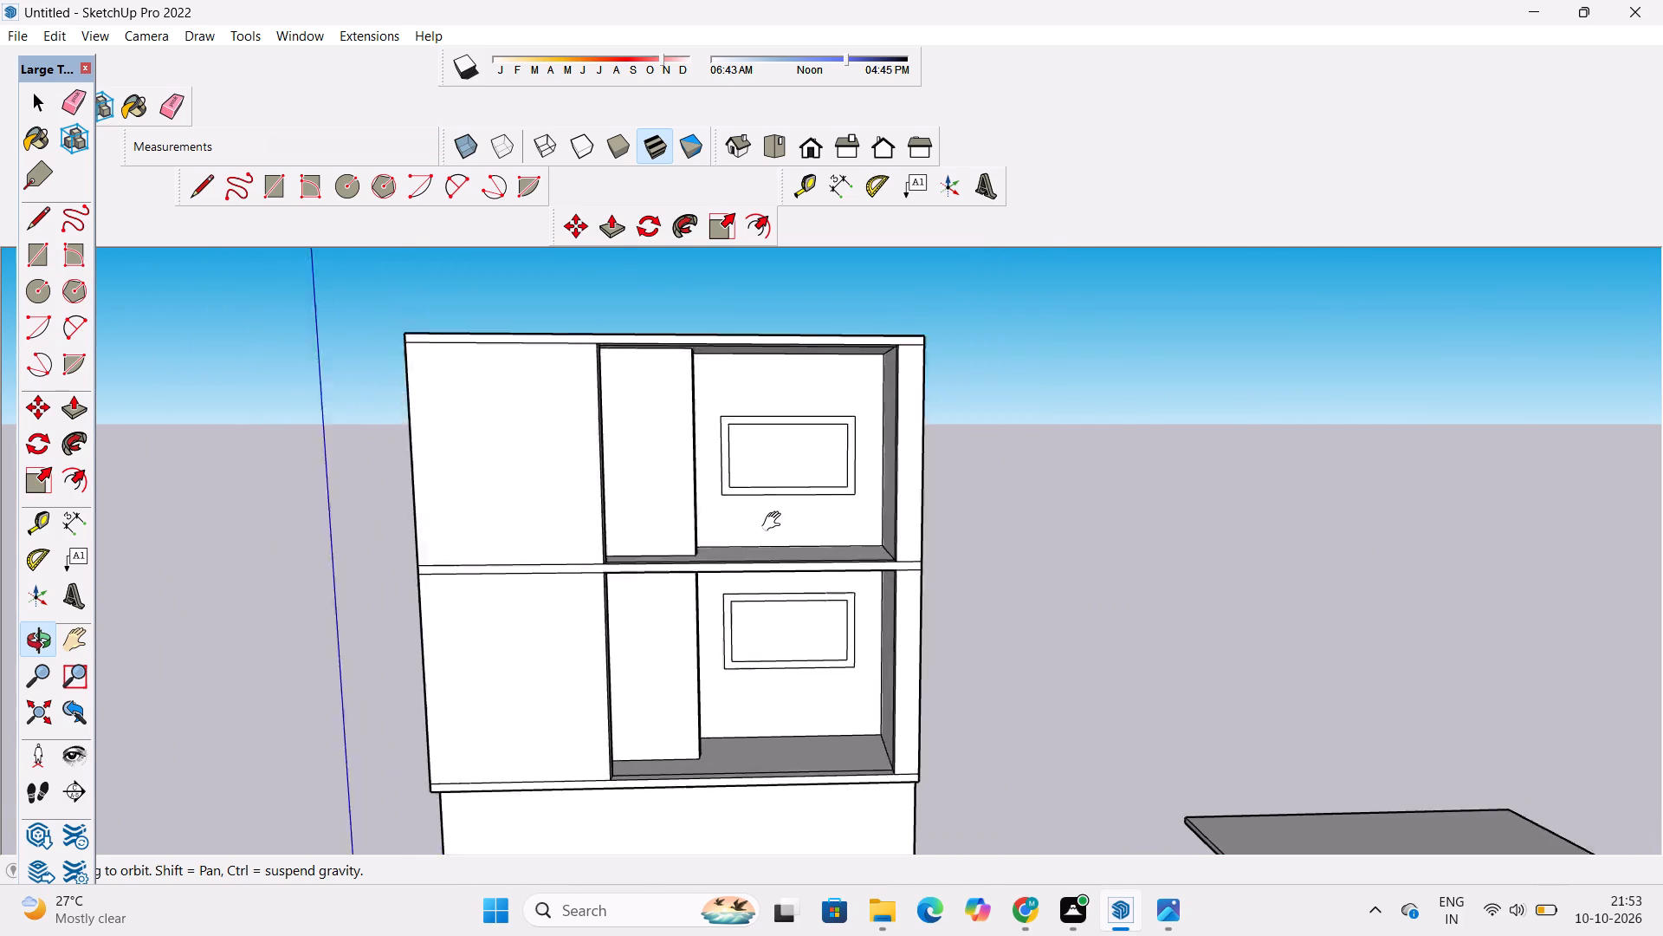
shift+scroll(775, 522, up, 1)
shift+drag(773, 520, 747, 599)
shift+click(745, 599)
key(t)
scroll(736, 581, up, 6)
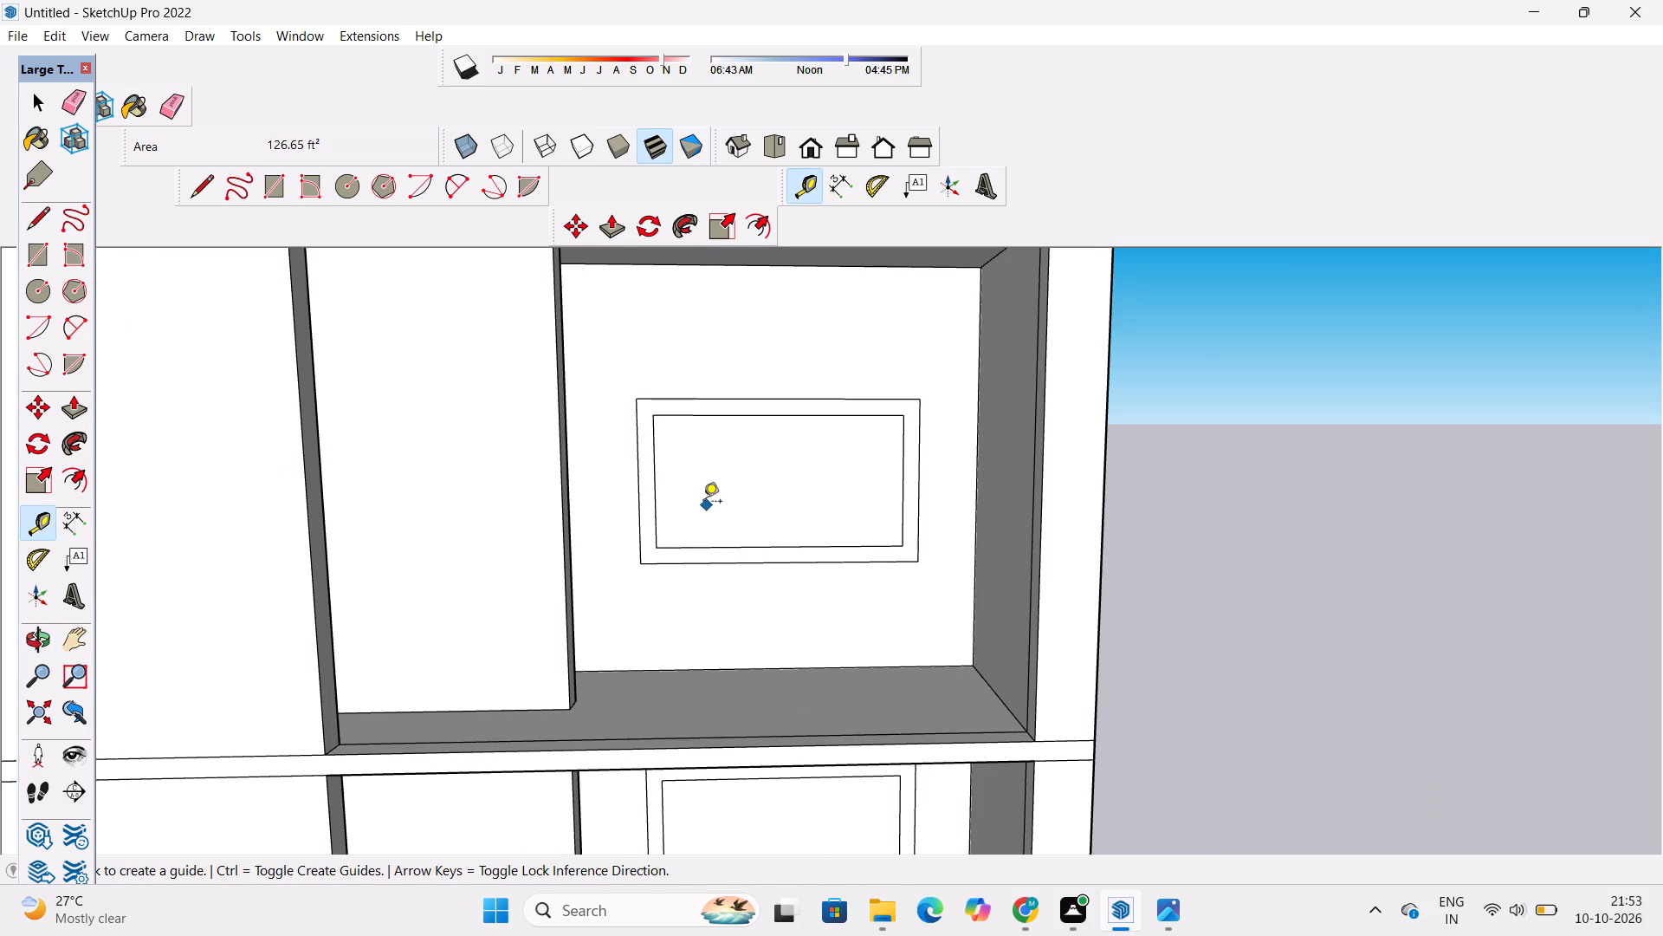
click(657, 481)
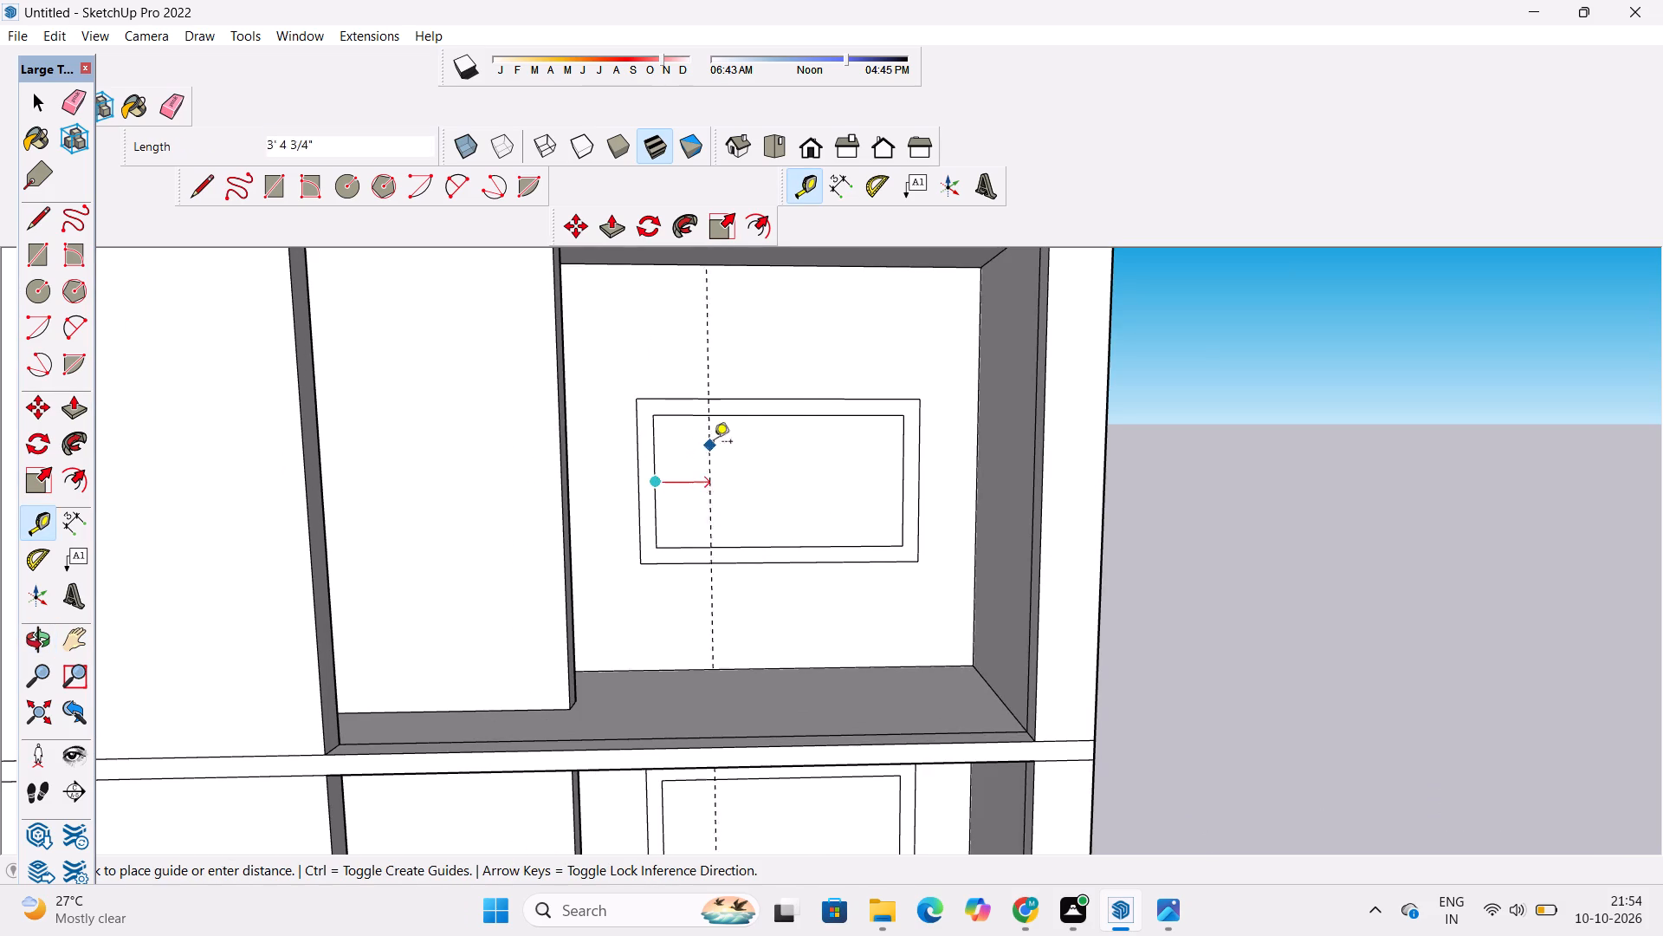
click(779, 419)
Add two vertical guides, one 6" to each side of the window's centre guide.
click(780, 449)
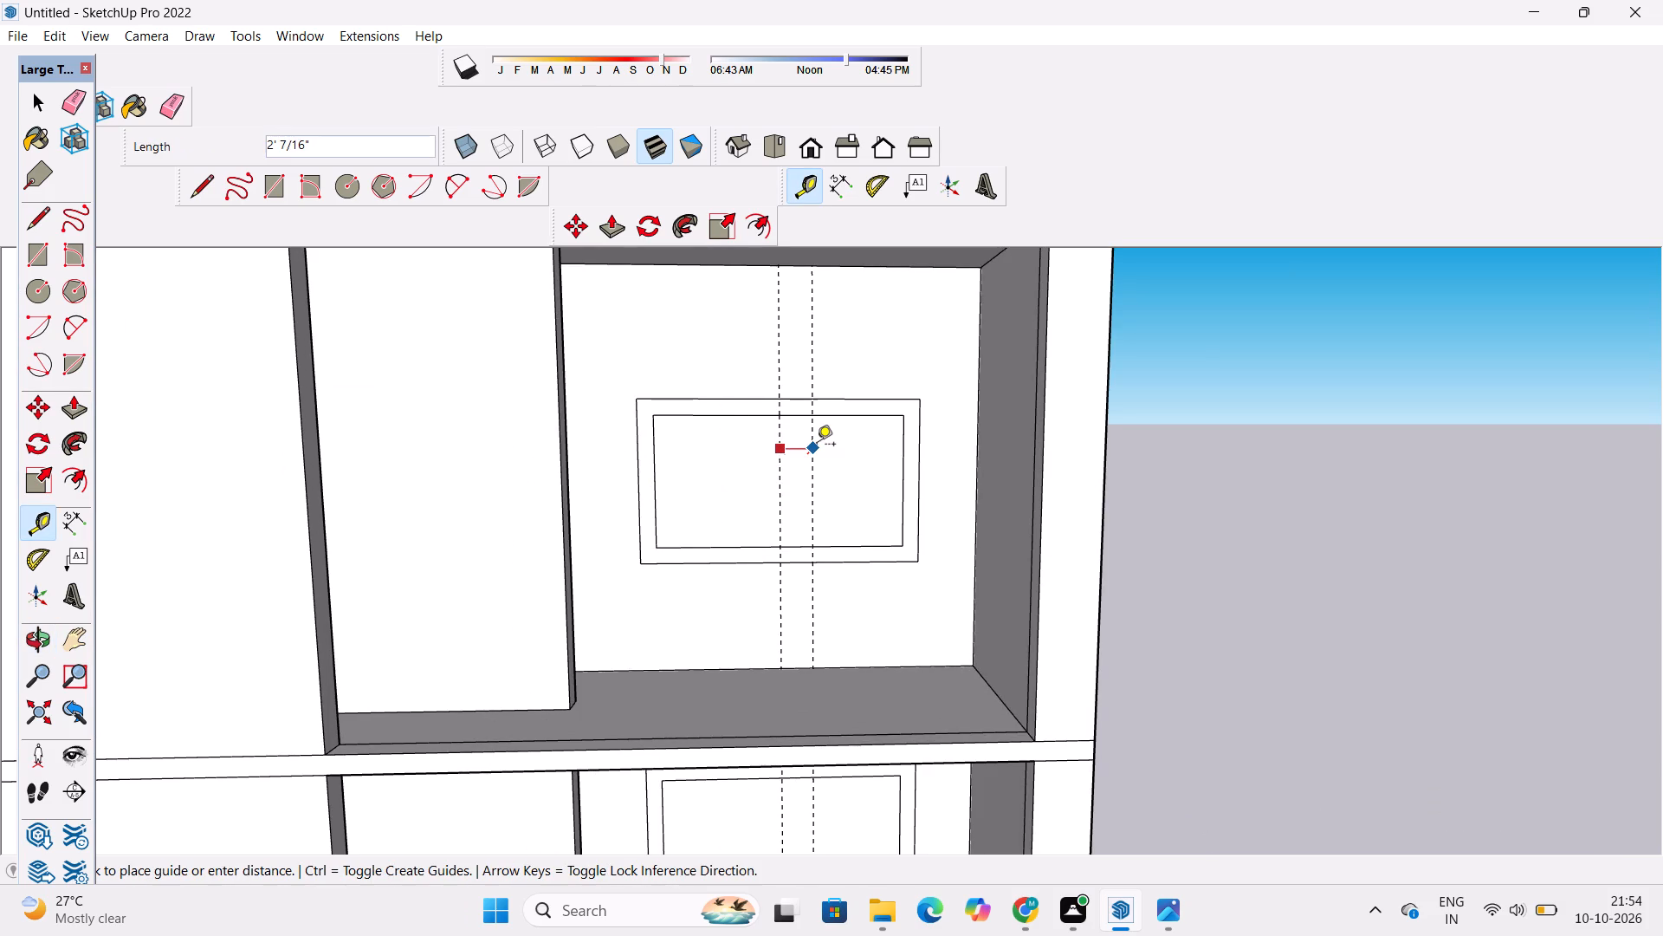
text(6")
key(Return)
scroll(728, 336, up, 5)
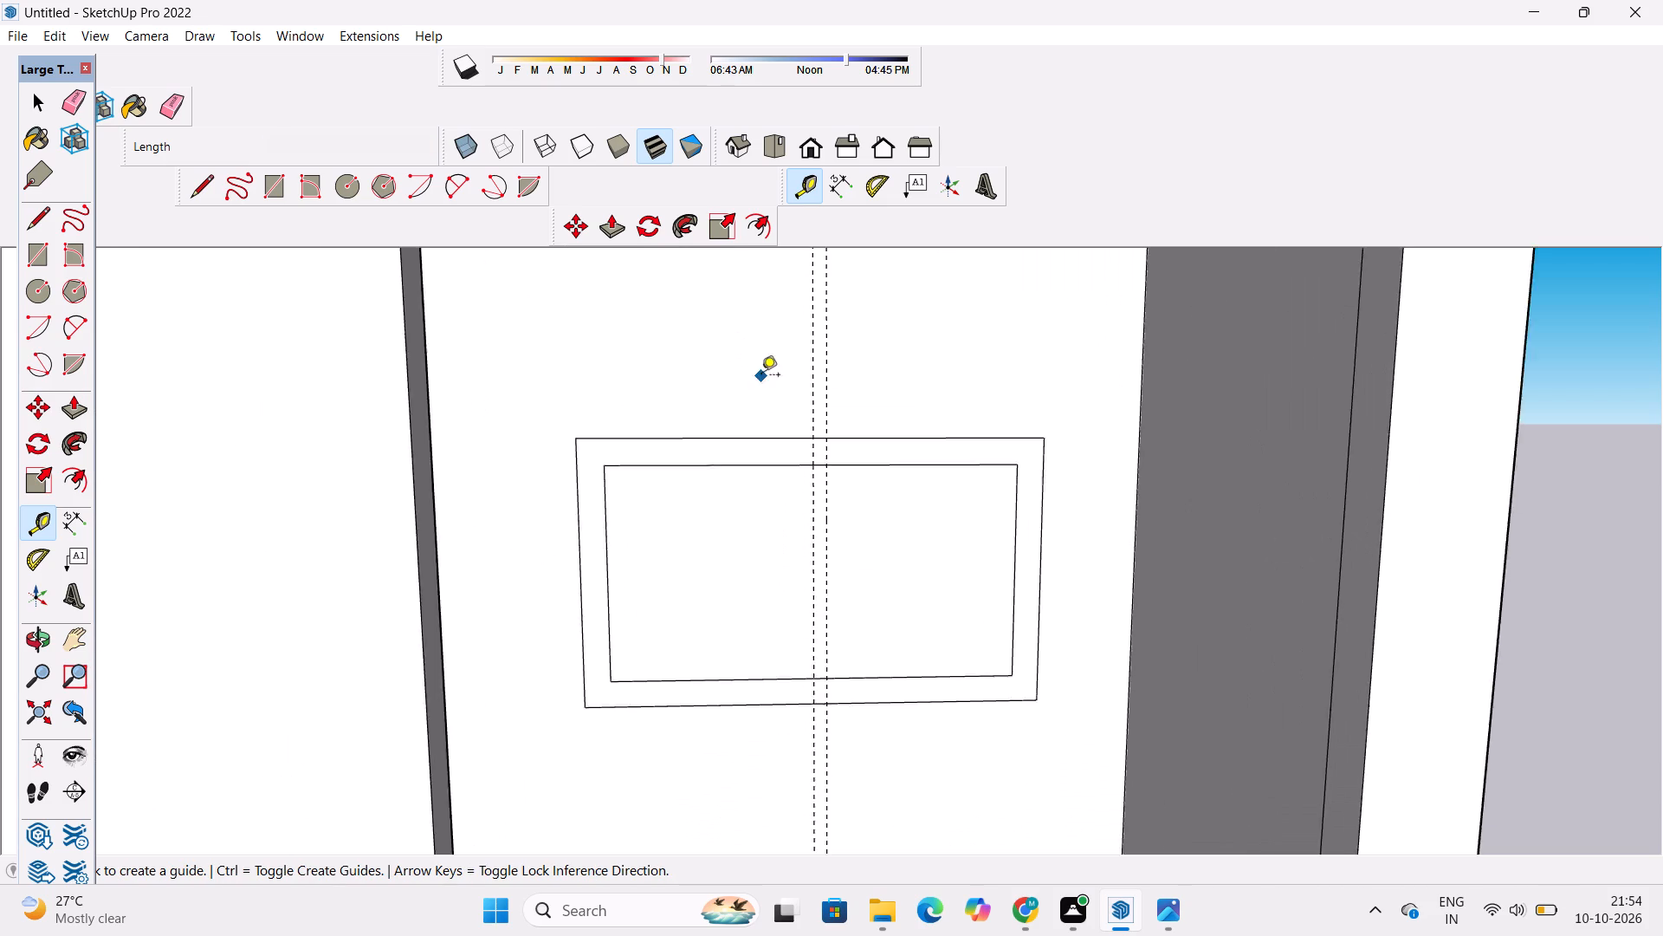
scroll(761, 376, up, 2)
click(823, 326)
text(6")
key(Return)
scroll(737, 418, down, 14)
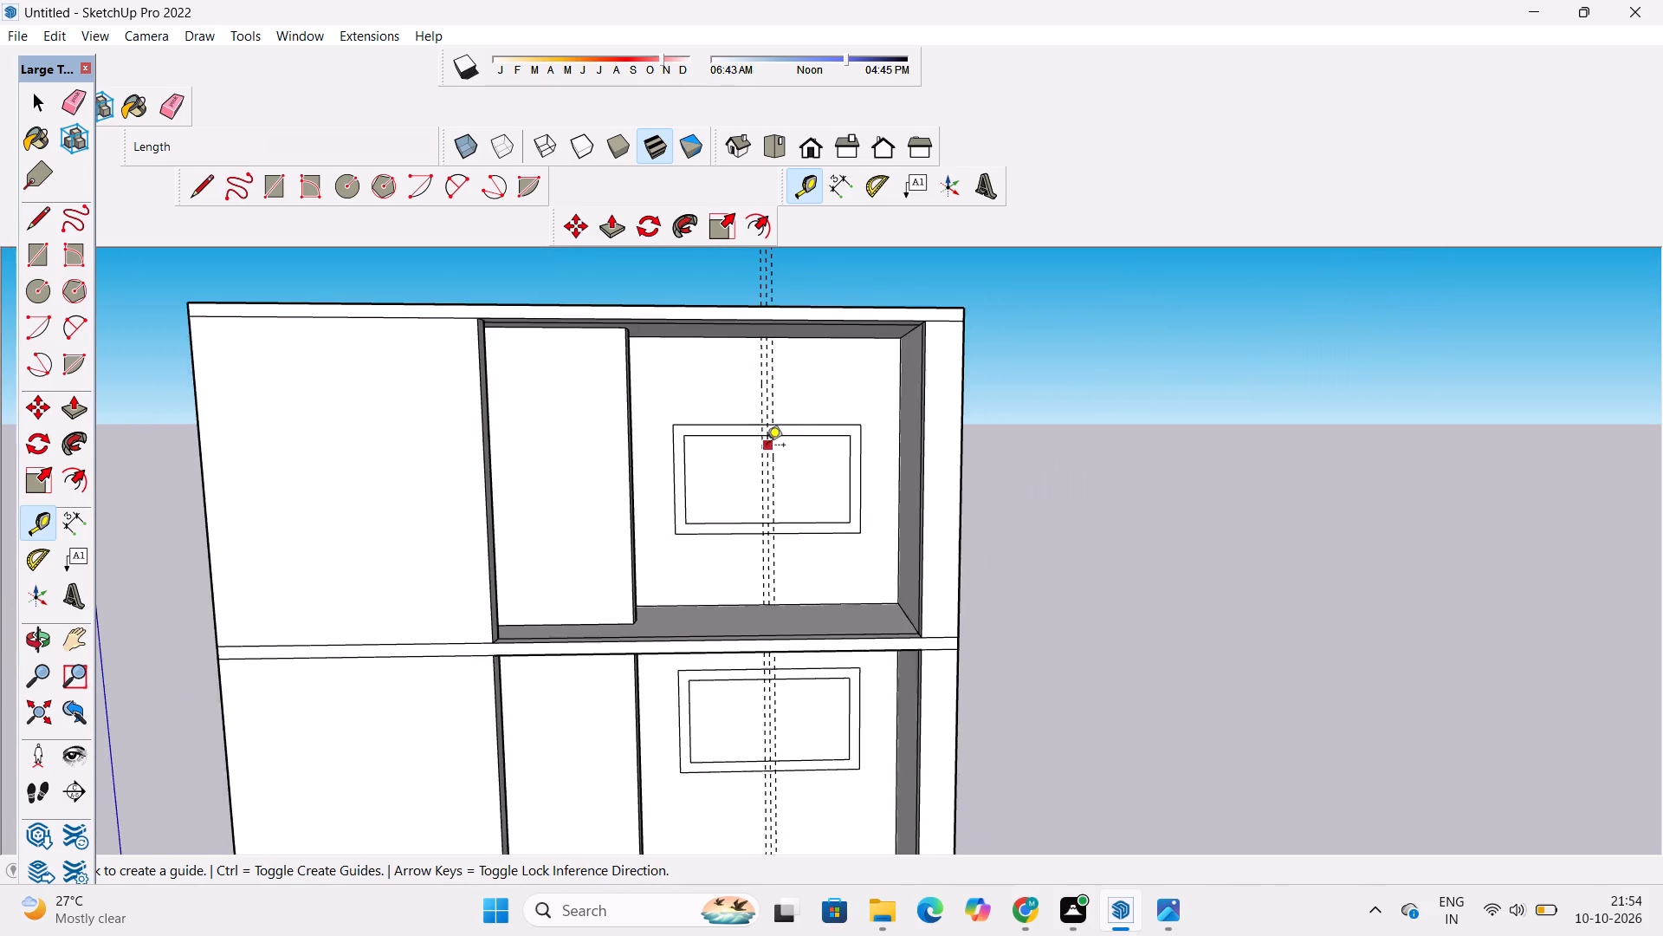
scroll(767, 446, down, 2)
scroll(809, 659, up, 5)
Draw a 1' by about 8' 2" mullion rectangle between the outer guides in the lower and upper window frames.
key(r)
scroll(777, 656, up, 9)
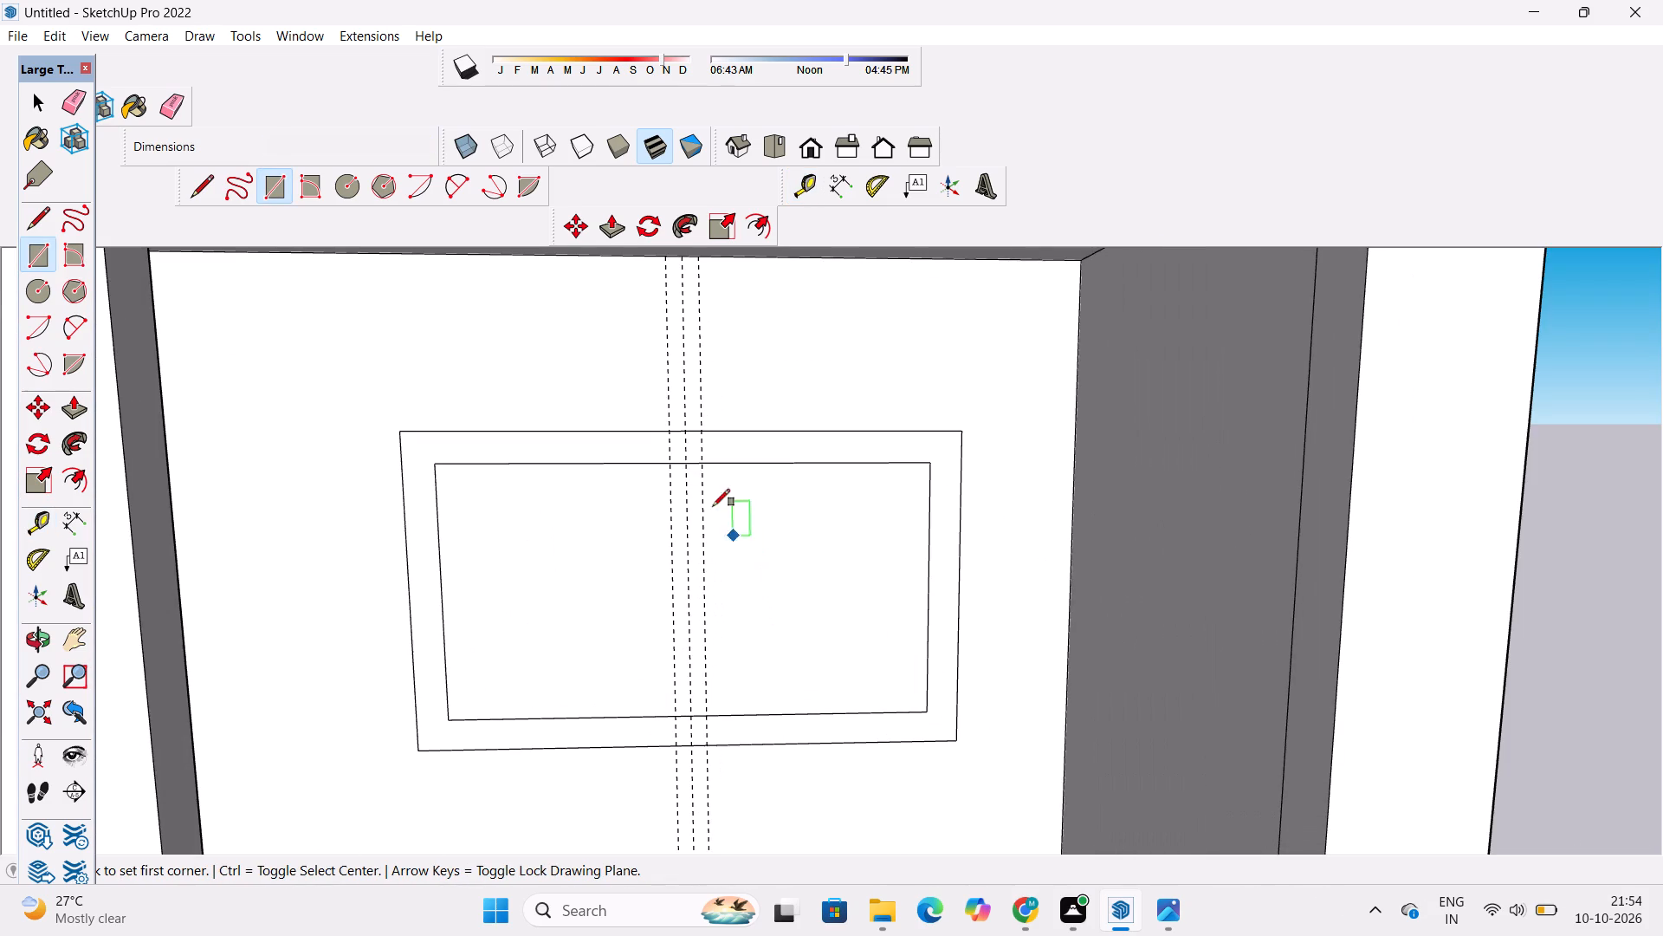
click(672, 464)
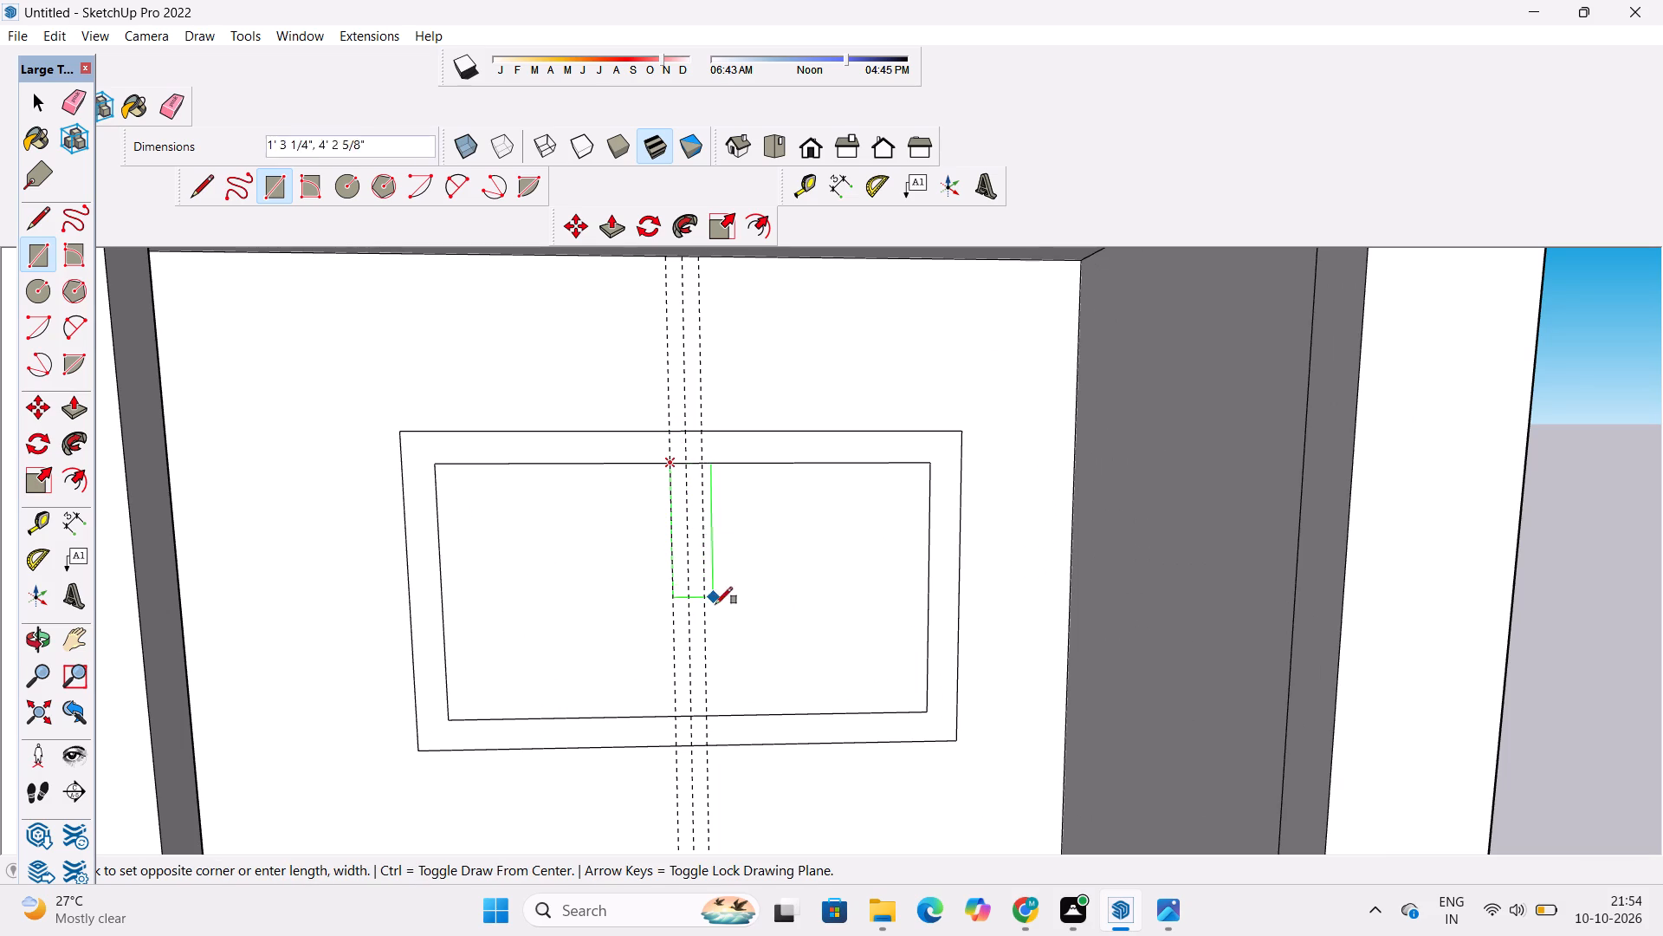
click(711, 713)
scroll(721, 758, down, 11)
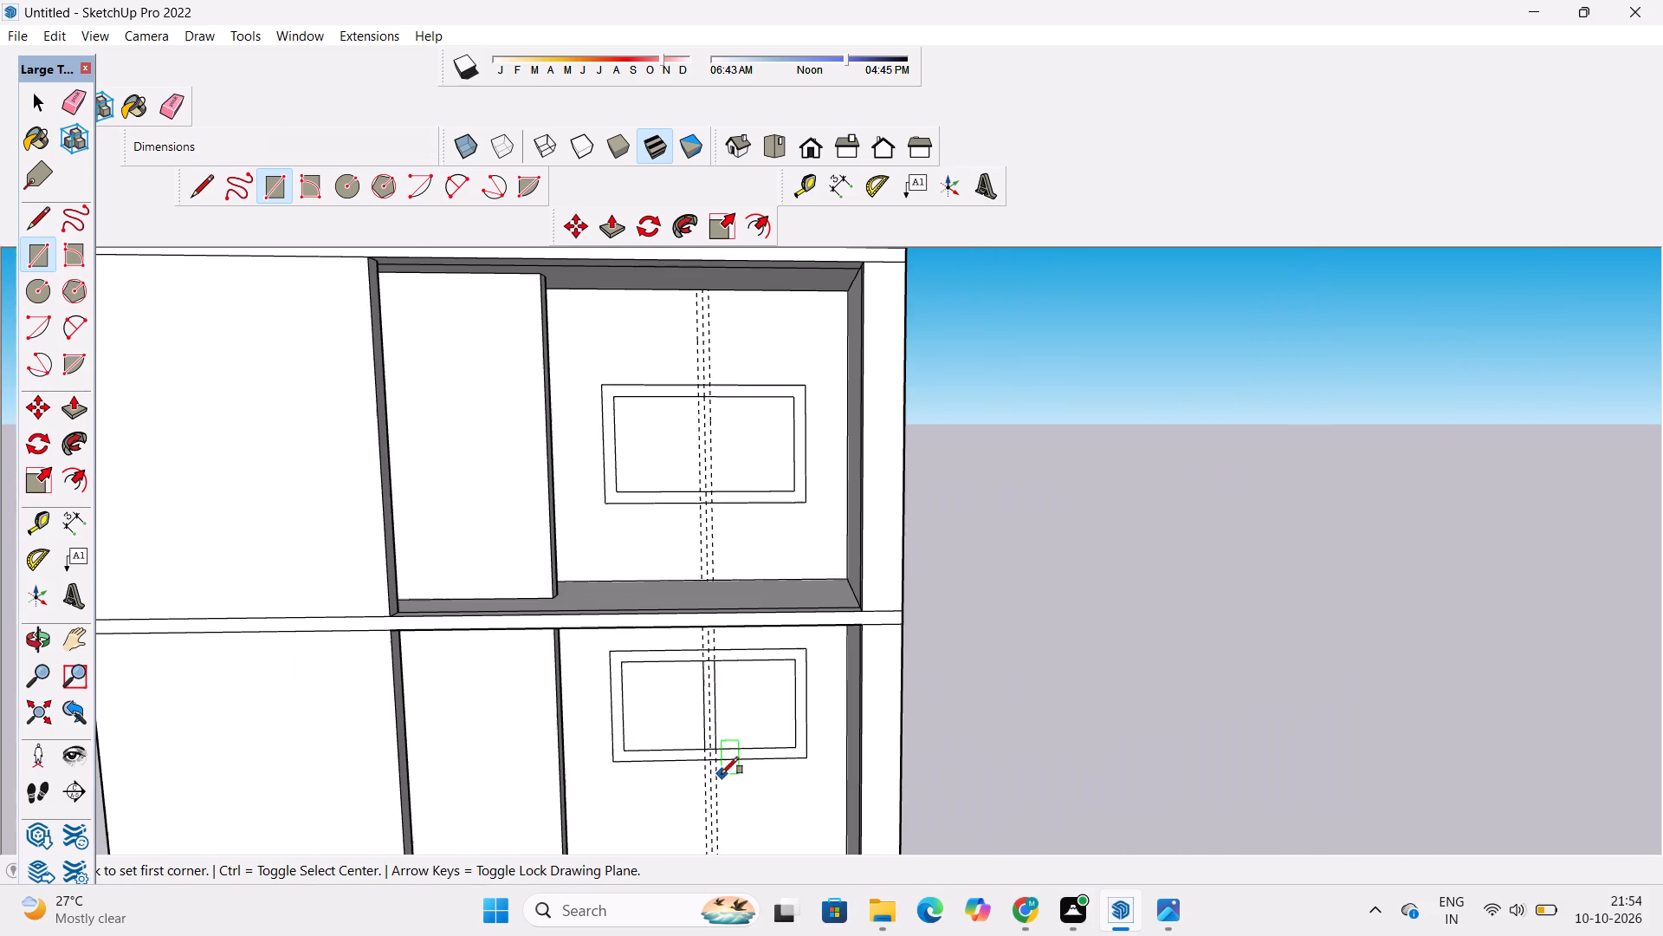
scroll(672, 389, up, 16)
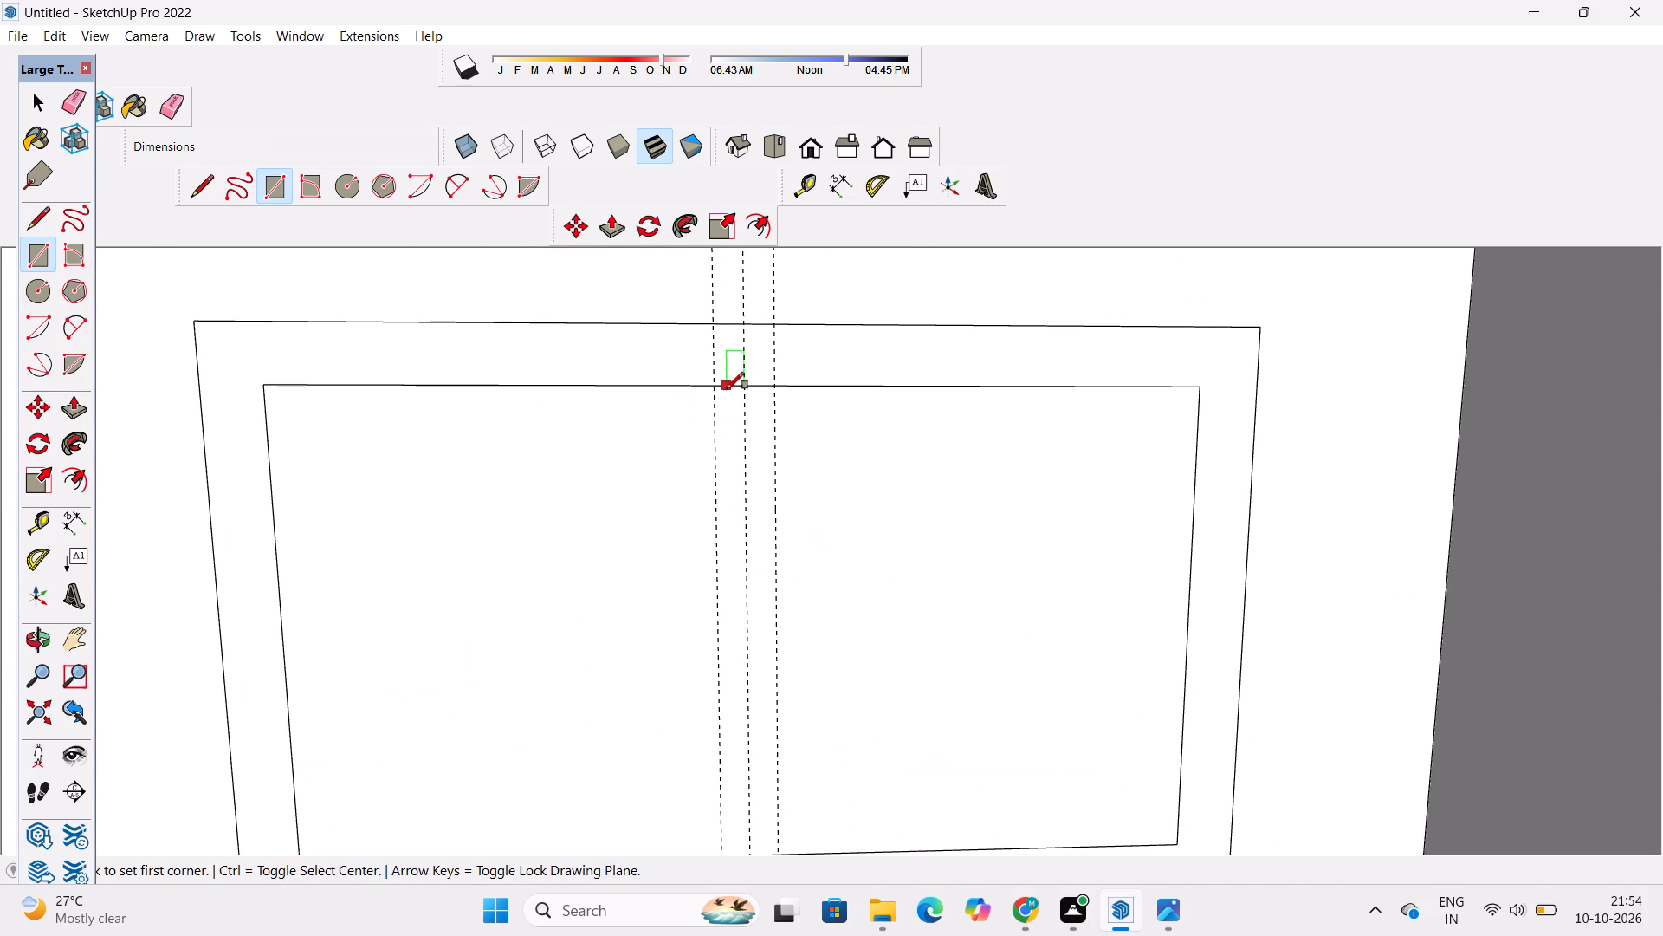
click(713, 386)
scroll(713, 386, down, 6)
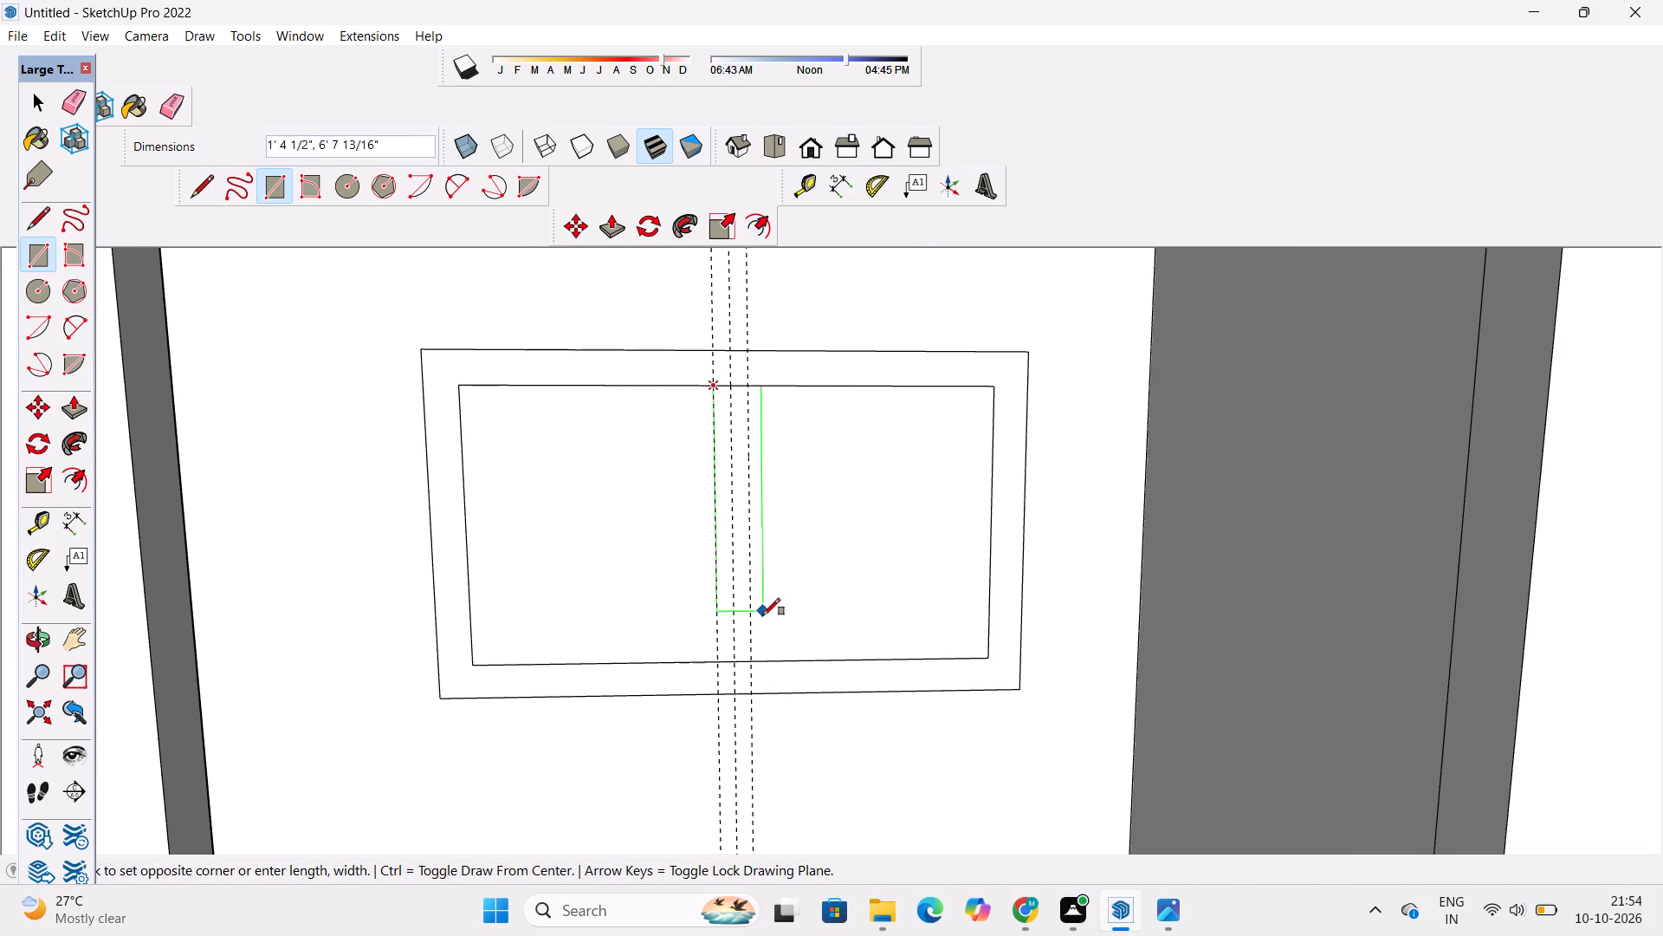
click(753, 660)
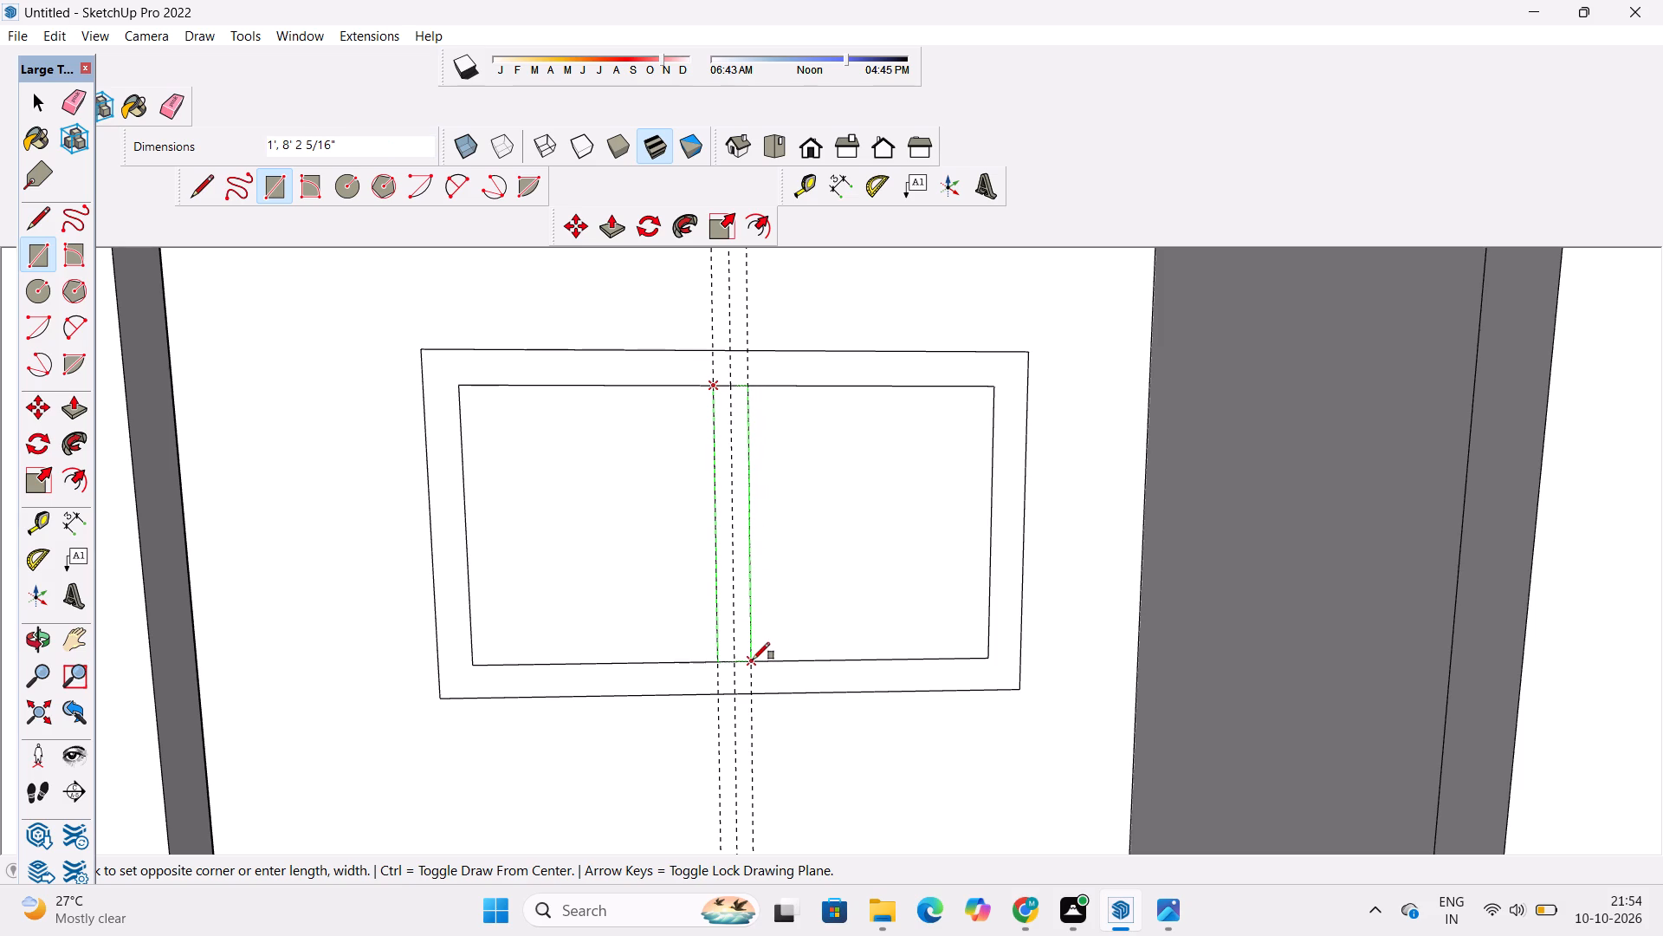
key(space)
Erase the three vertical guides running through the windows.
key(e)
scroll(711, 574, down, 7)
drag(760, 666, 696, 674)
scroll(769, 484, down, 9)
key(space)
Erase the short edges where the mullion meets the top and bottom of the upper window's frame.
text(o)
scroll(747, 687, up, 4)
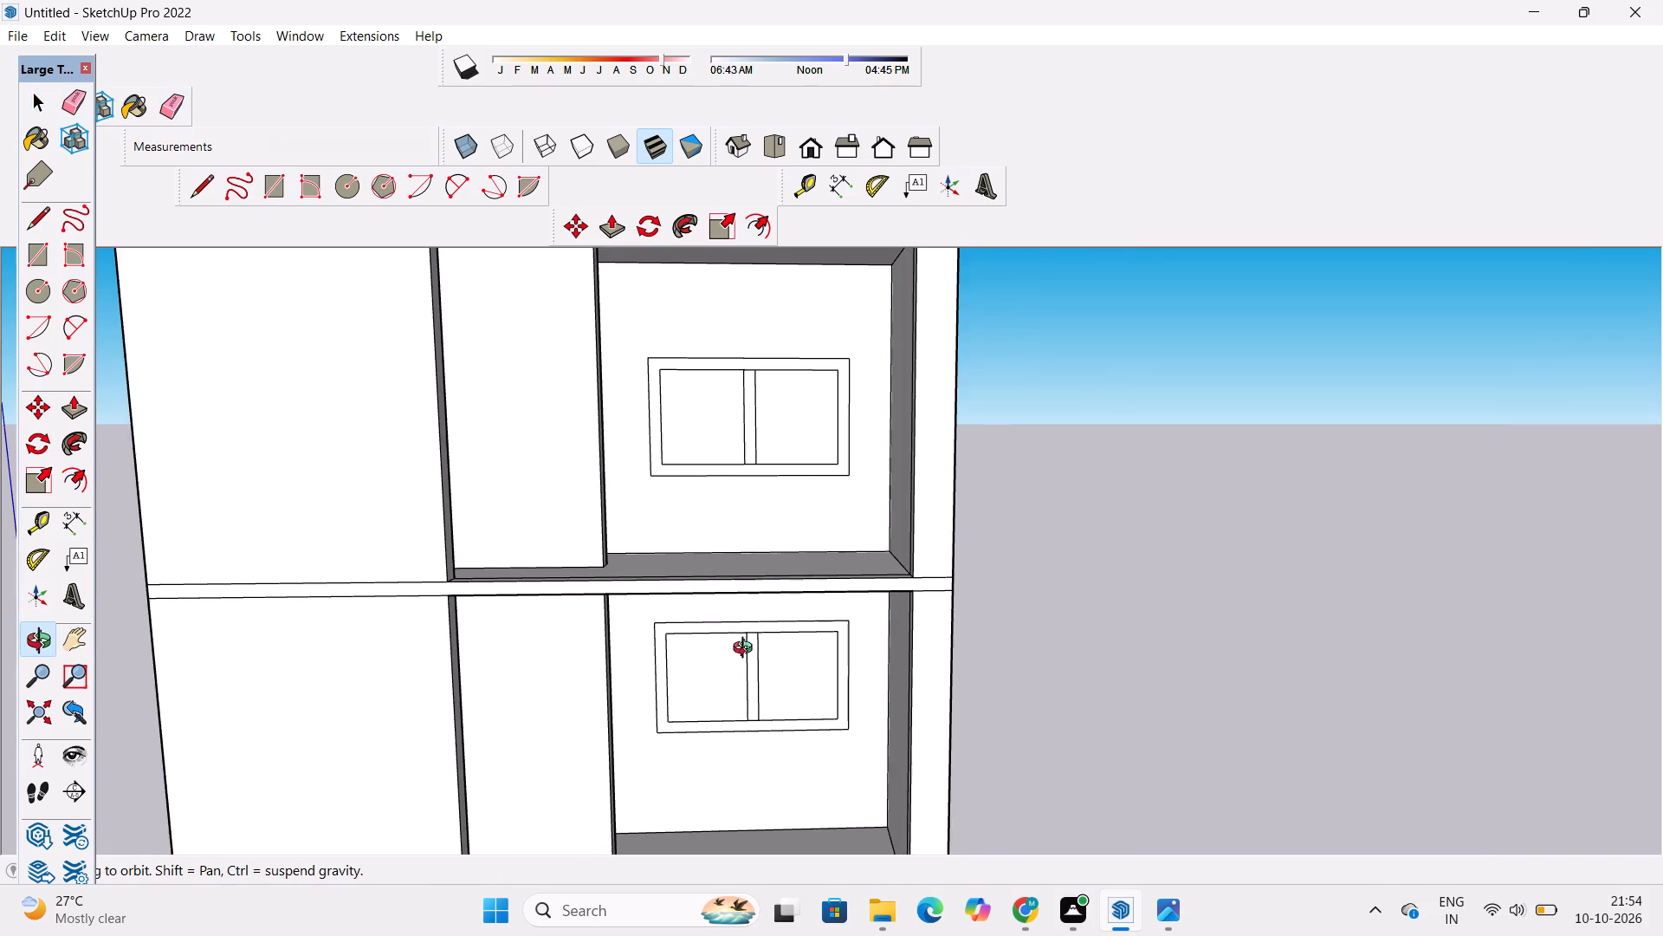
shift+drag(742, 630, 734, 711)
shift+scroll(734, 703, up, 6)
shift+drag(728, 532, 724, 744)
scroll(705, 637, up, 1)
key(e)
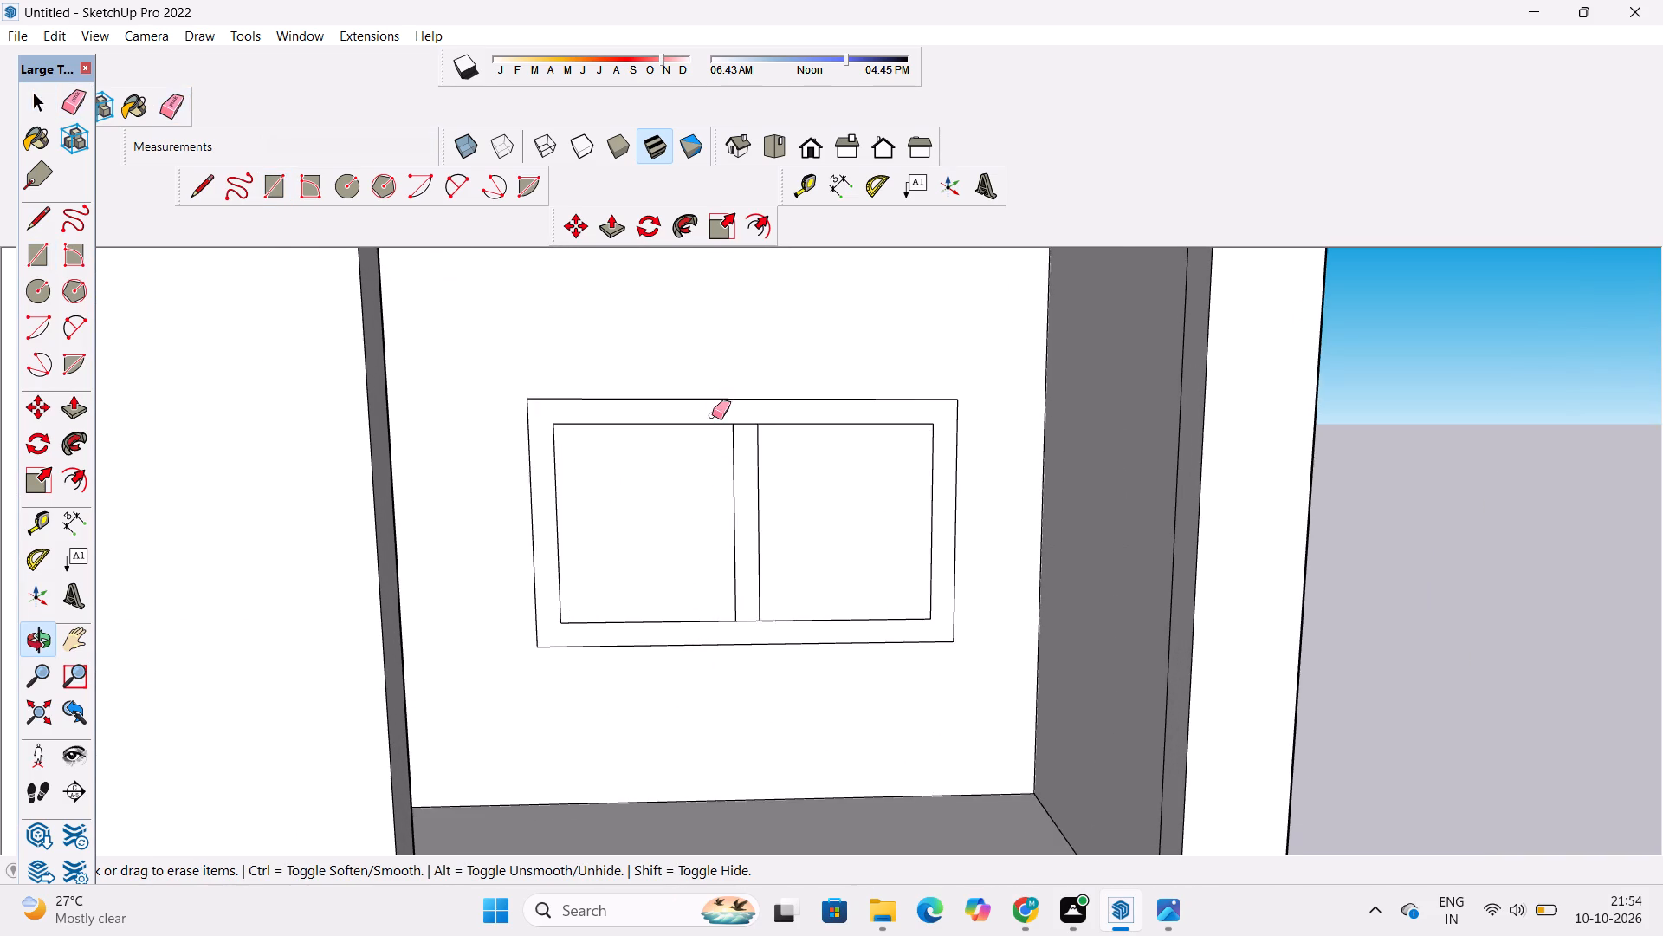
scroll(712, 411, up, 3)
drag(747, 423, 750, 435)
scroll(747, 412, down, 6)
scroll(788, 586, up, 8)
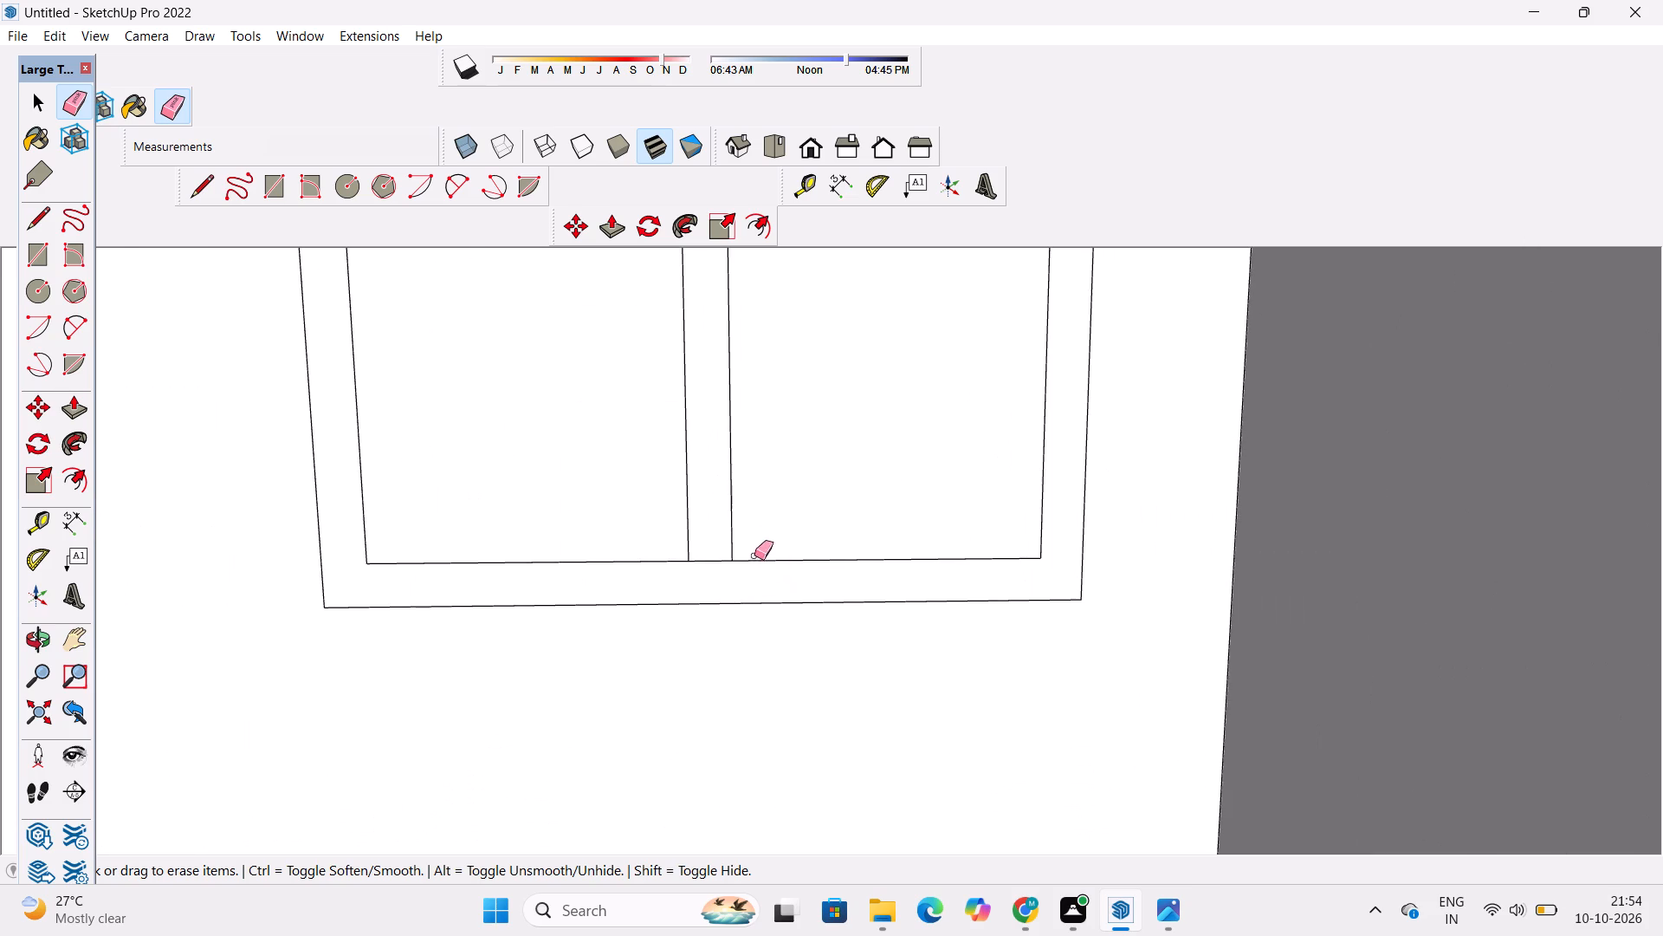
drag(712, 554, 711, 571)
Erase the short edges where the mullion meets the top and bottom of the lower window's frame.
scroll(711, 525, down, 16)
scroll(767, 688, up, 13)
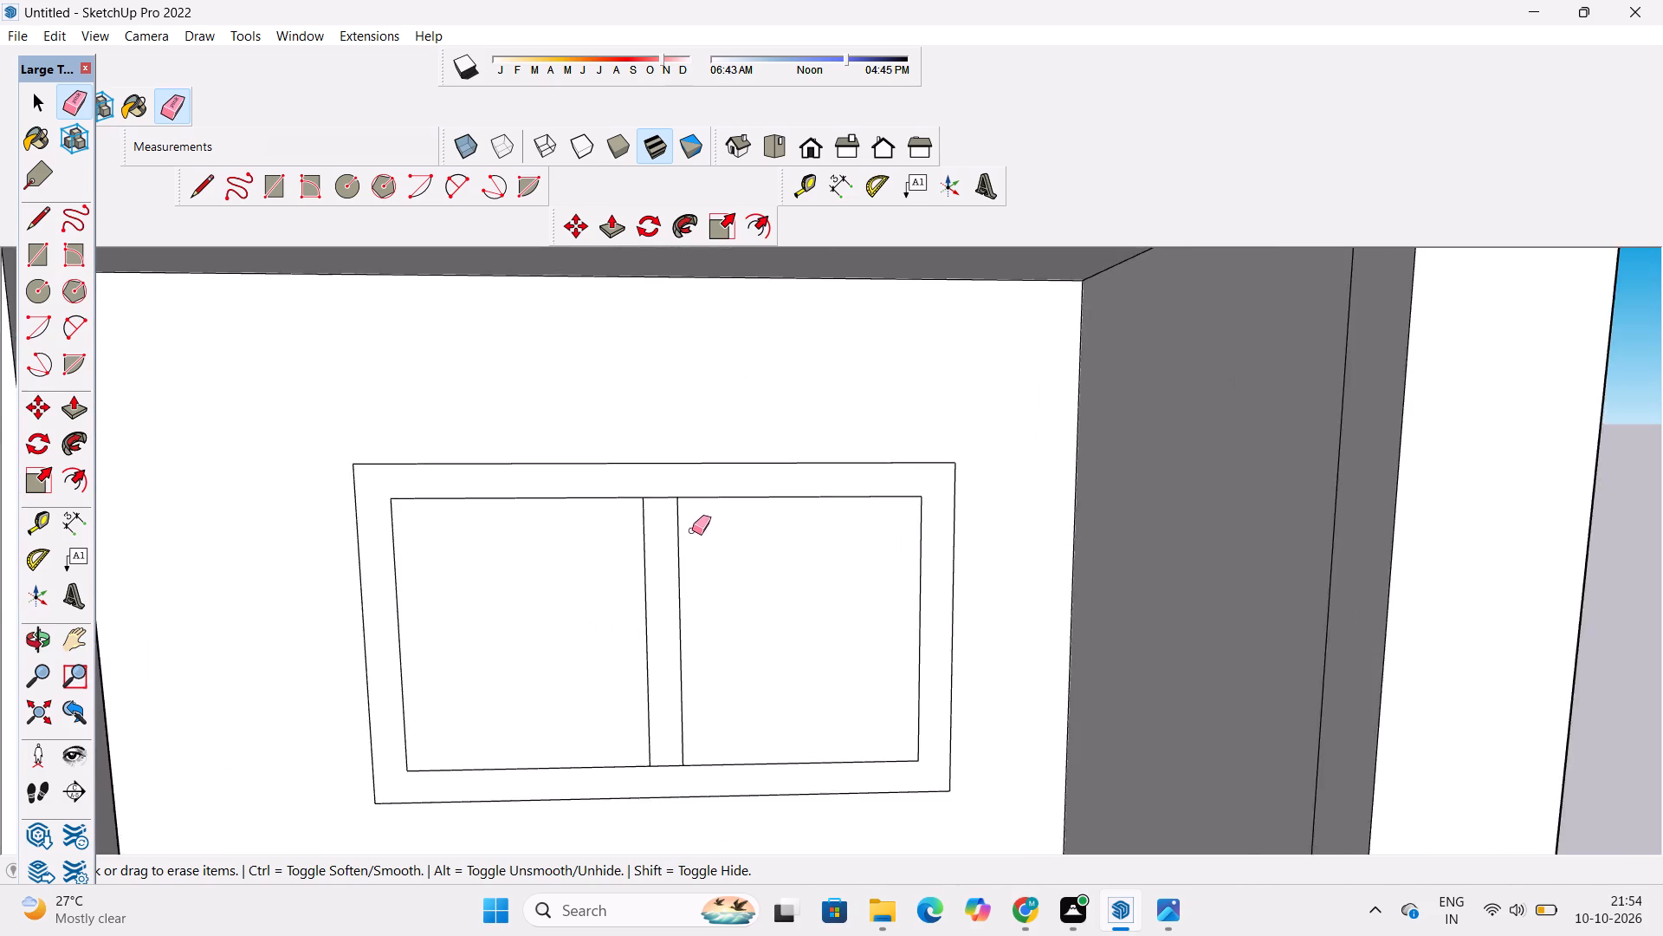
scroll(692, 530, up, 3)
drag(633, 468, 640, 498)
scroll(643, 411, down, 10)
scroll(665, 637, up, 11)
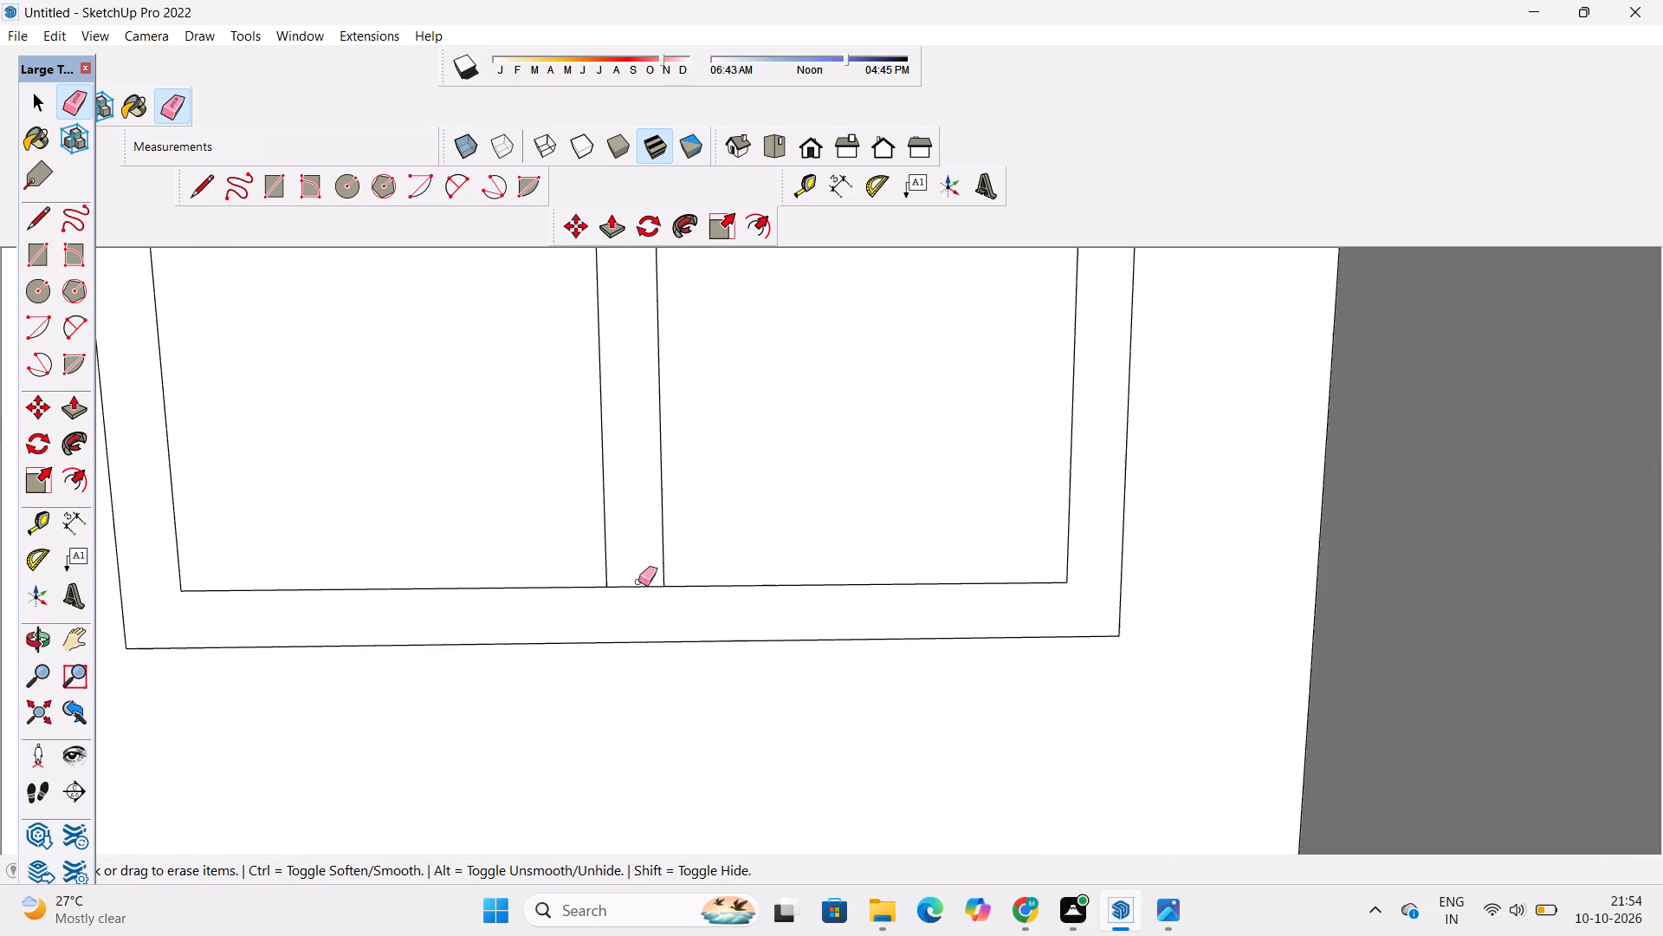
drag(638, 576, 640, 596)
key(space)
Examine the two-pane window outlines in both openings and the whole façade from the front and from above.
text(o)
scroll(640, 595, down, 6)
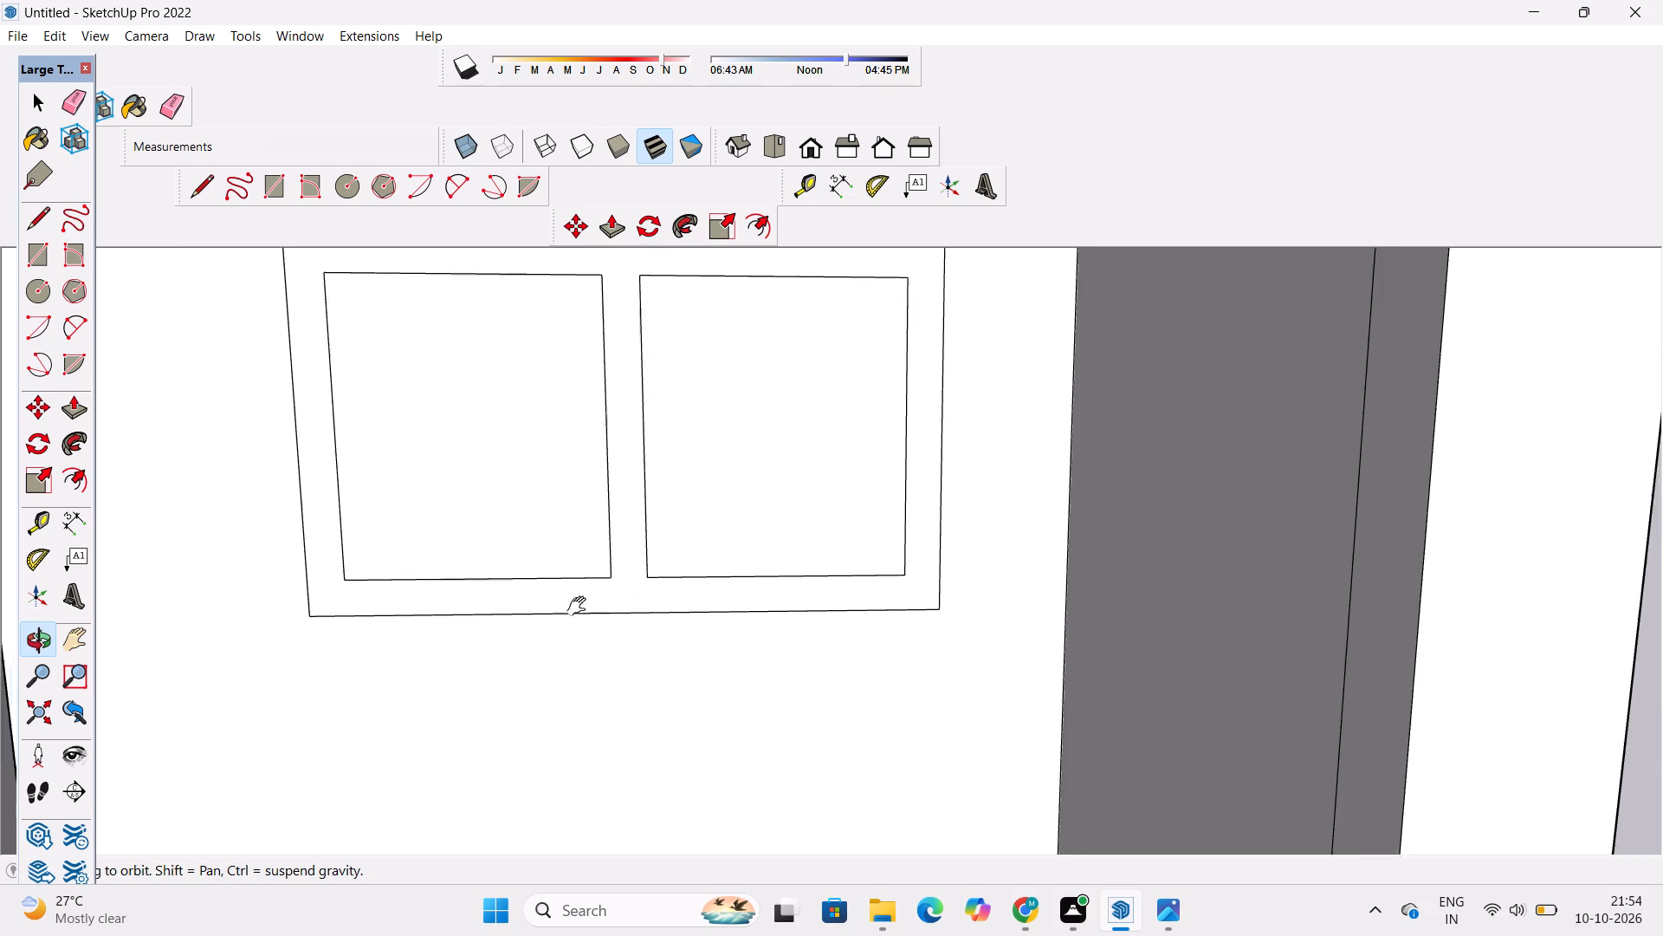
scroll(571, 588, down, 5)
click(557, 589)
scroll(554, 593, up, 3)
shift+drag(563, 598, 641, 611)
shift+scroll(642, 611, down, 4)
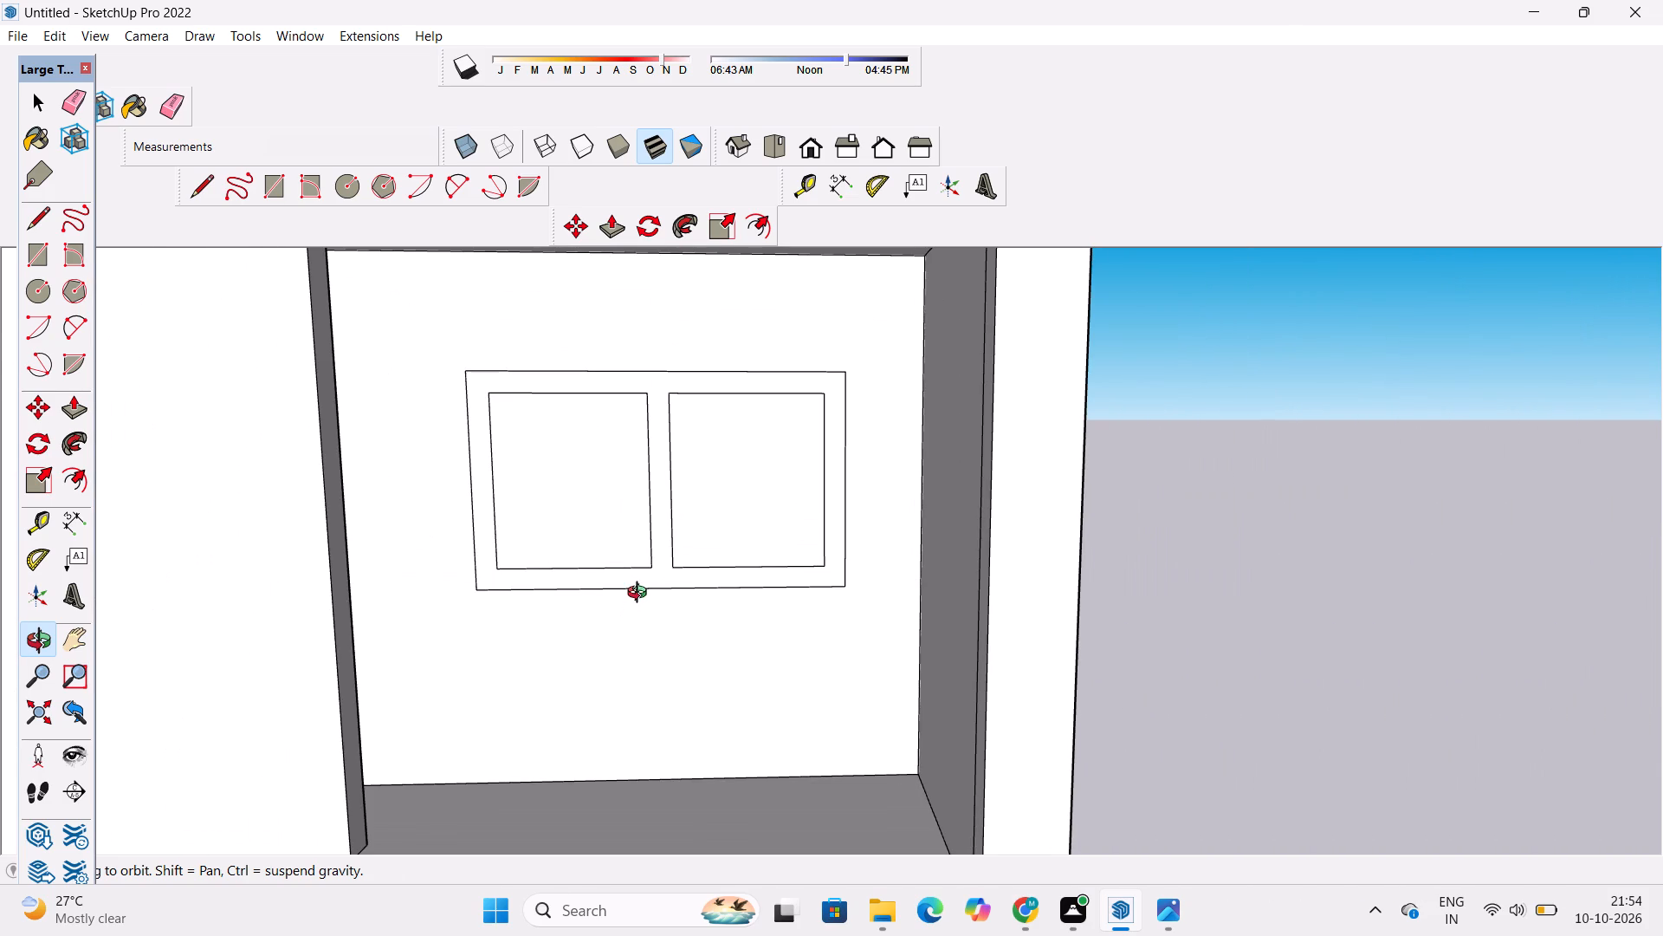
scroll(641, 593, down, 2)
shift+drag(641, 593, 665, 634)
shift+scroll(690, 536, down, 7)
shift+drag(697, 544, 783, 532)
shift+scroll(780, 542, down, 6)
shift+drag(765, 632, 759, 584)
scroll(759, 582, up, 3)
shift+drag(760, 587, 747, 545)
shift+scroll(747, 544, up, 2)
shift+scroll(747, 544, down, 6)
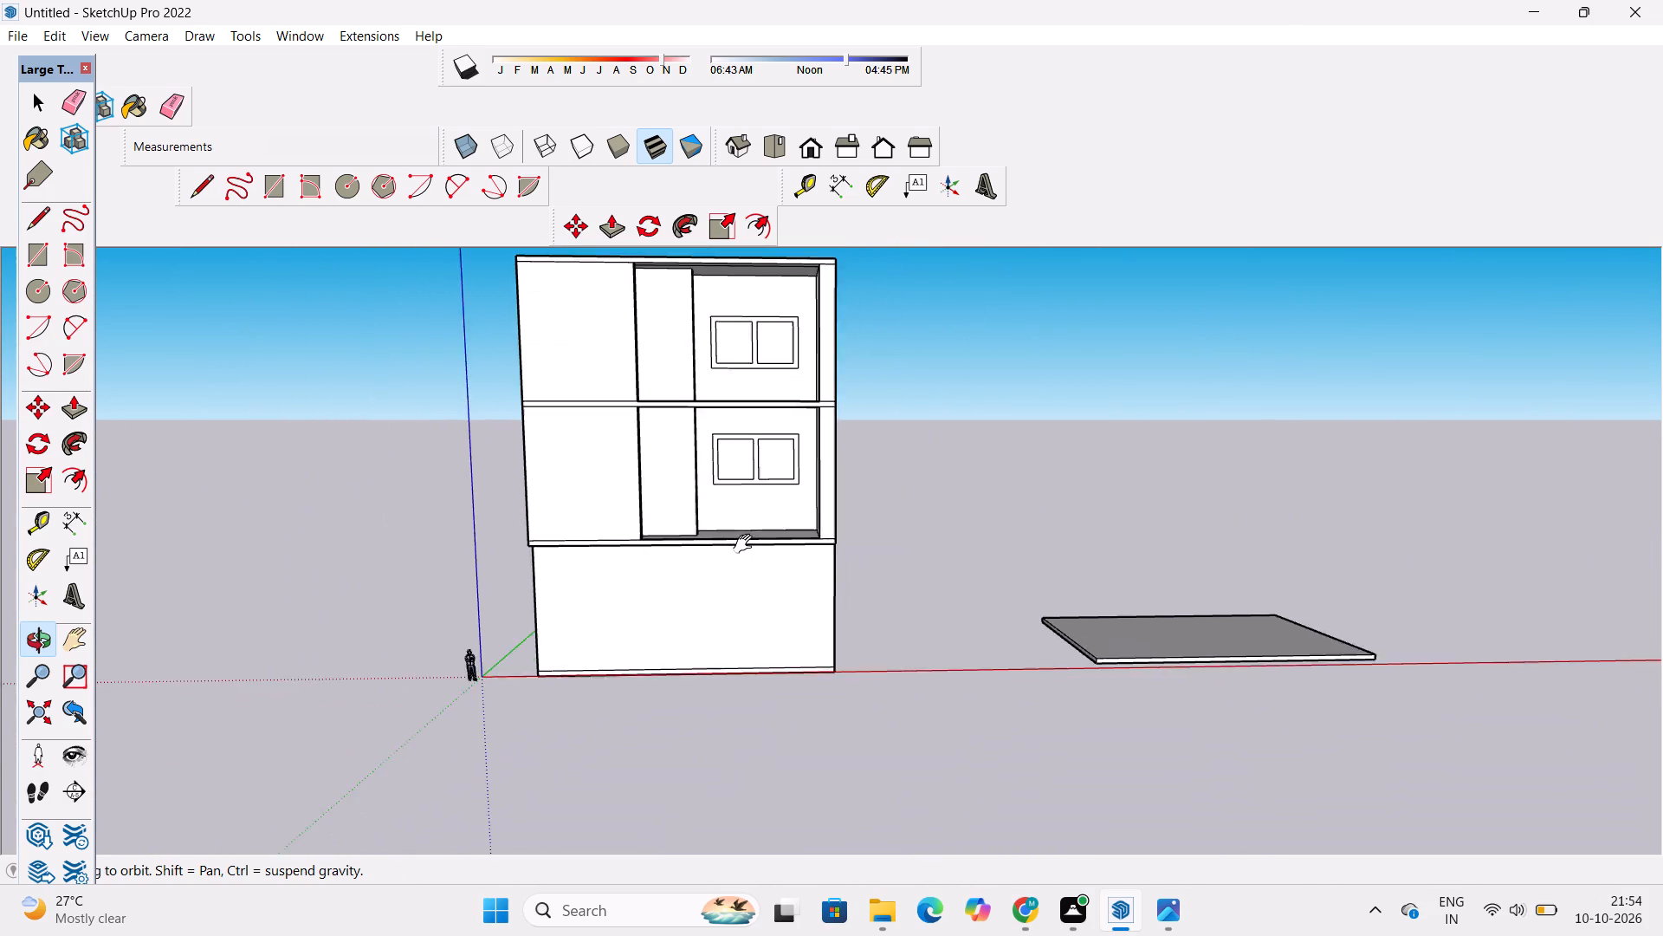
shift+drag(747, 551, 744, 717)
shift+drag(739, 685, 734, 763)
Draw an 8' vertical line from the midpoint of the front strip at the foot of the lower recess's right side wall.
scroll(748, 647, up, 8)
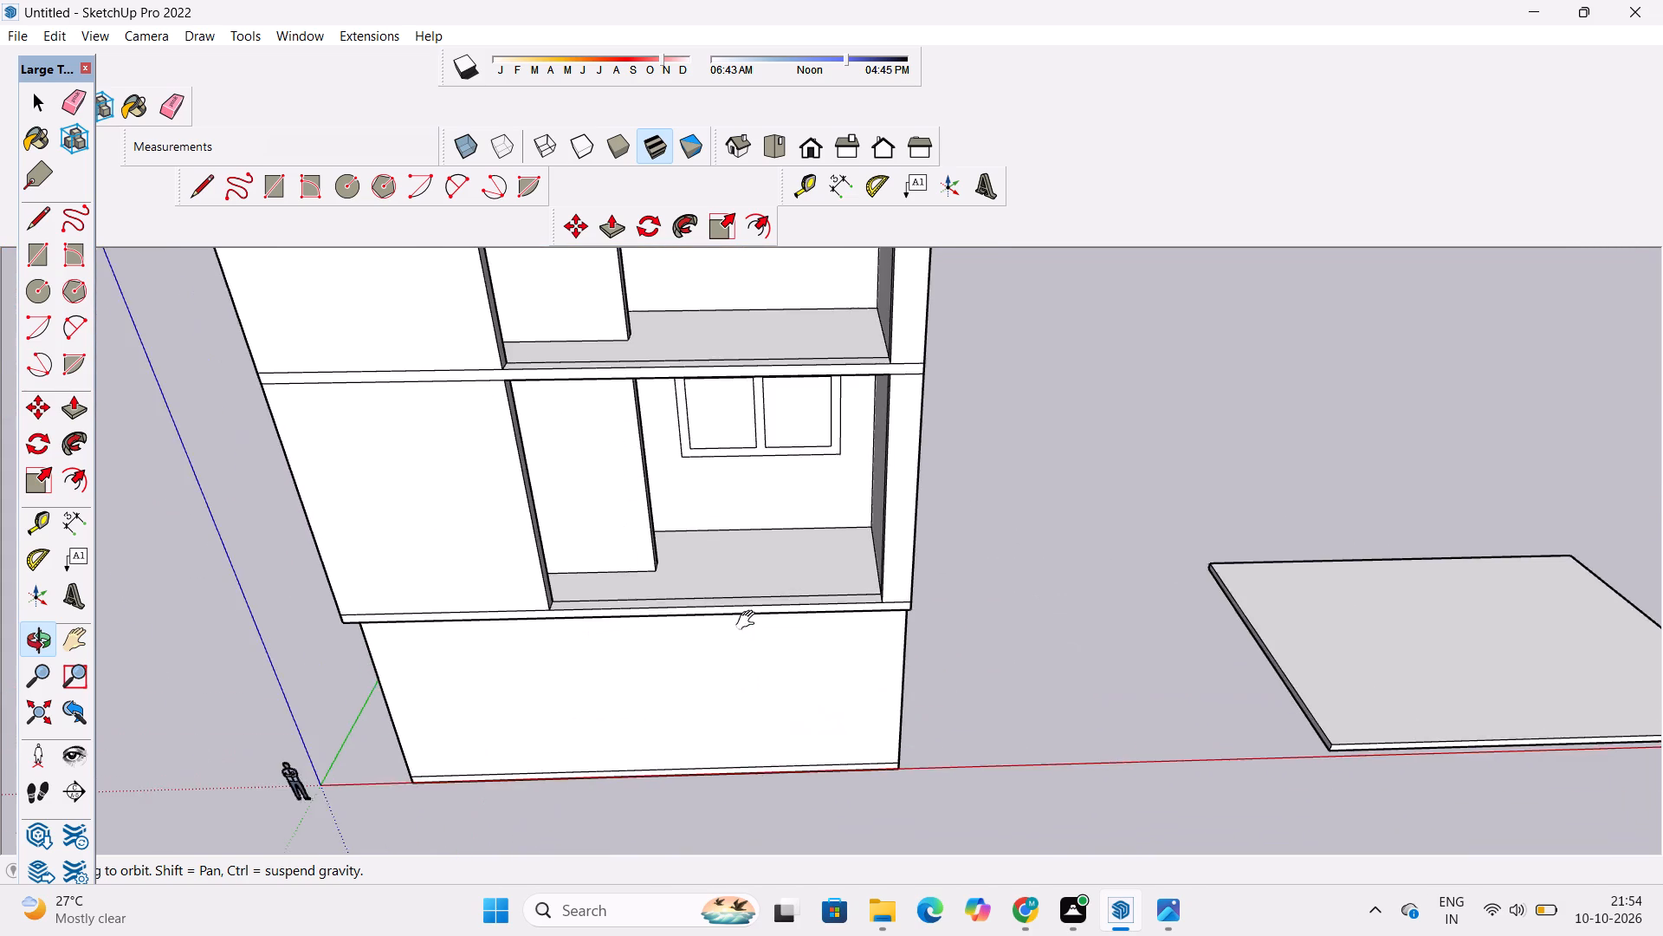
shift+drag(750, 621, 758, 634)
drag(762, 649, 769, 692)
scroll(748, 670, up, 3)
drag(741, 666, 913, 625)
shift+drag(954, 595, 849, 699)
scroll(843, 685, up, 4)
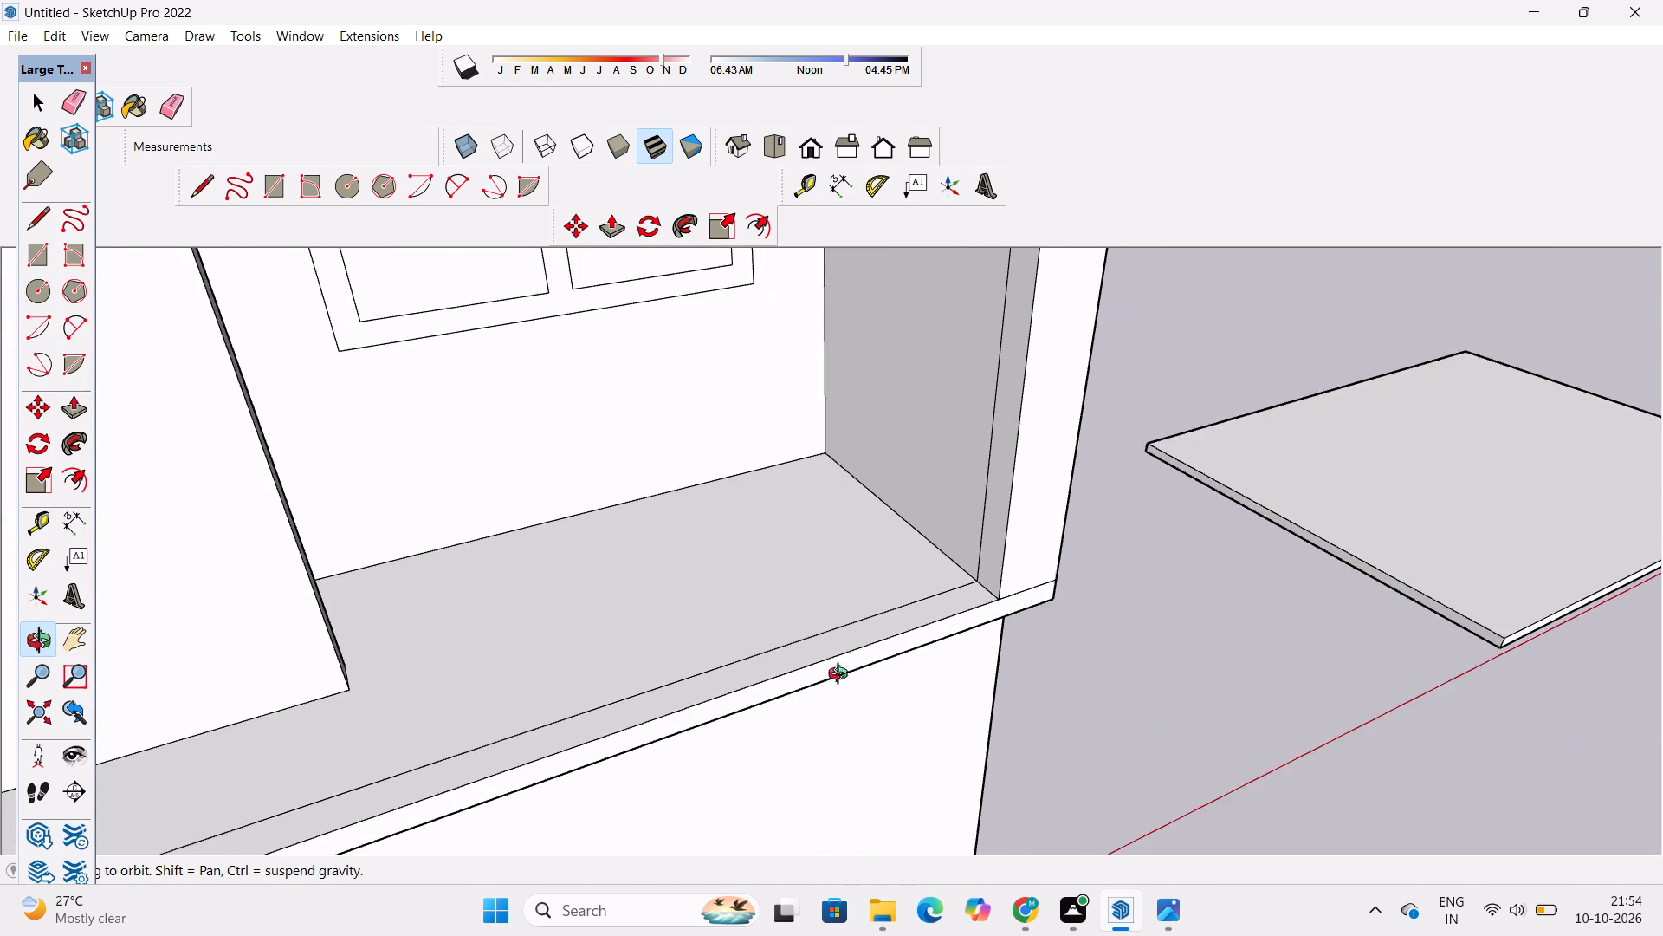
drag(842, 672, 888, 663)
scroll(936, 619, up, 3)
shift+drag(932, 604, 752, 682)
drag(751, 682, 835, 658)
scroll(835, 658, down, 4)
shift+drag(838, 659, 869, 694)
key(l)
scroll(876, 645, up, 6)
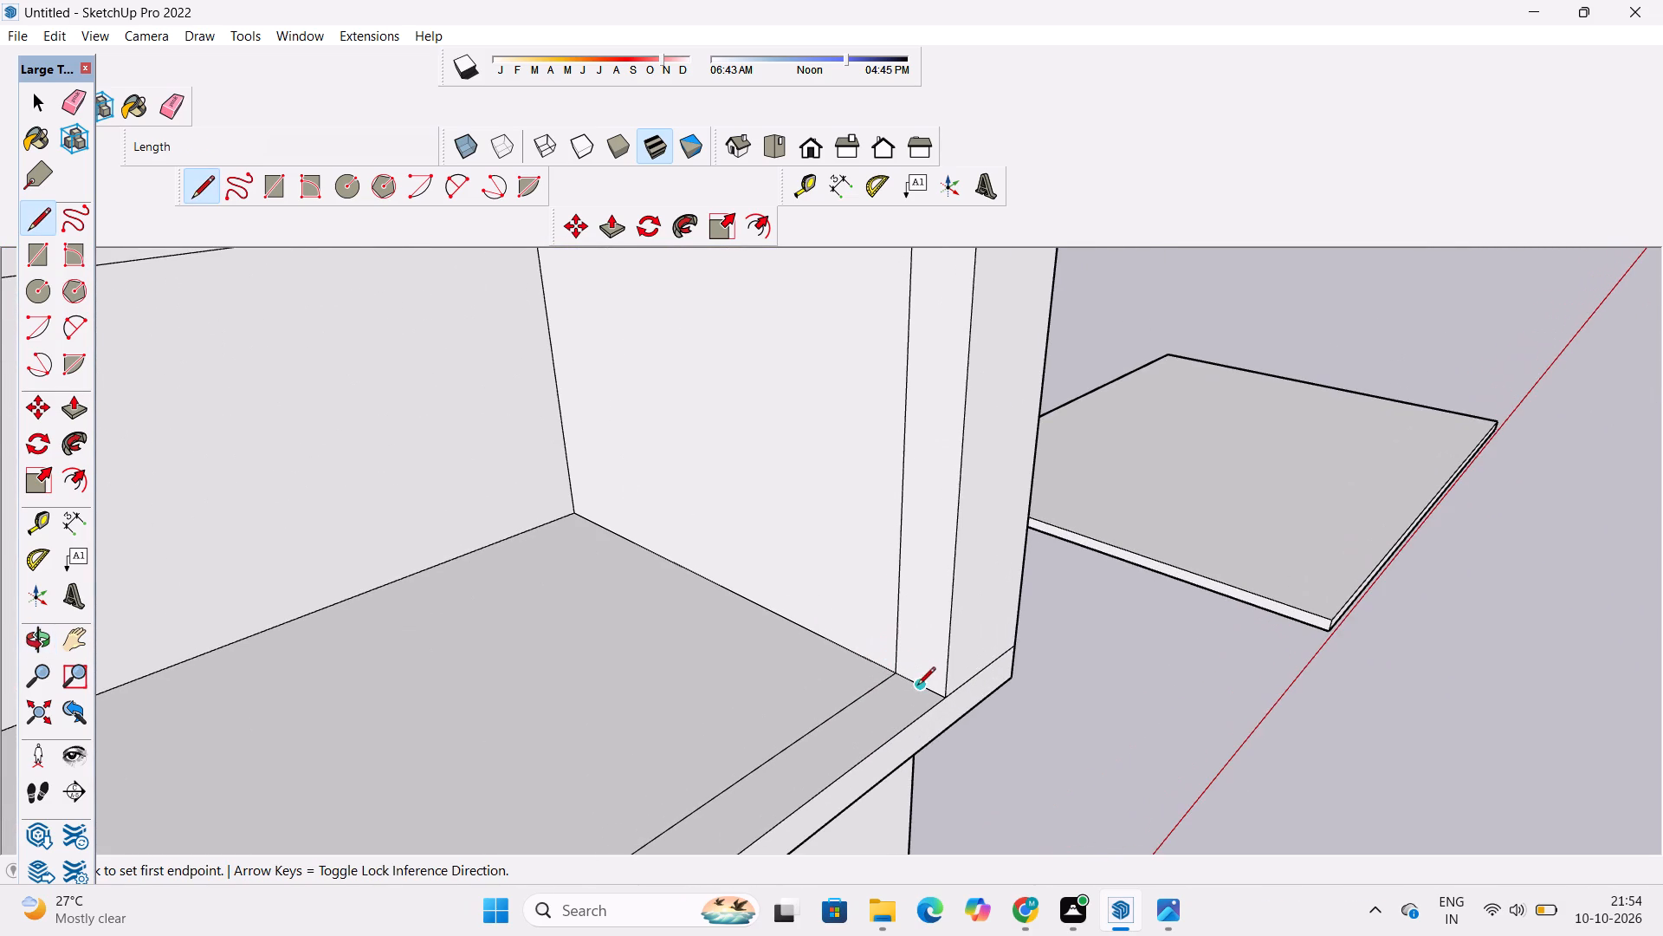
click(917, 686)
scroll(916, 663, down, 4)
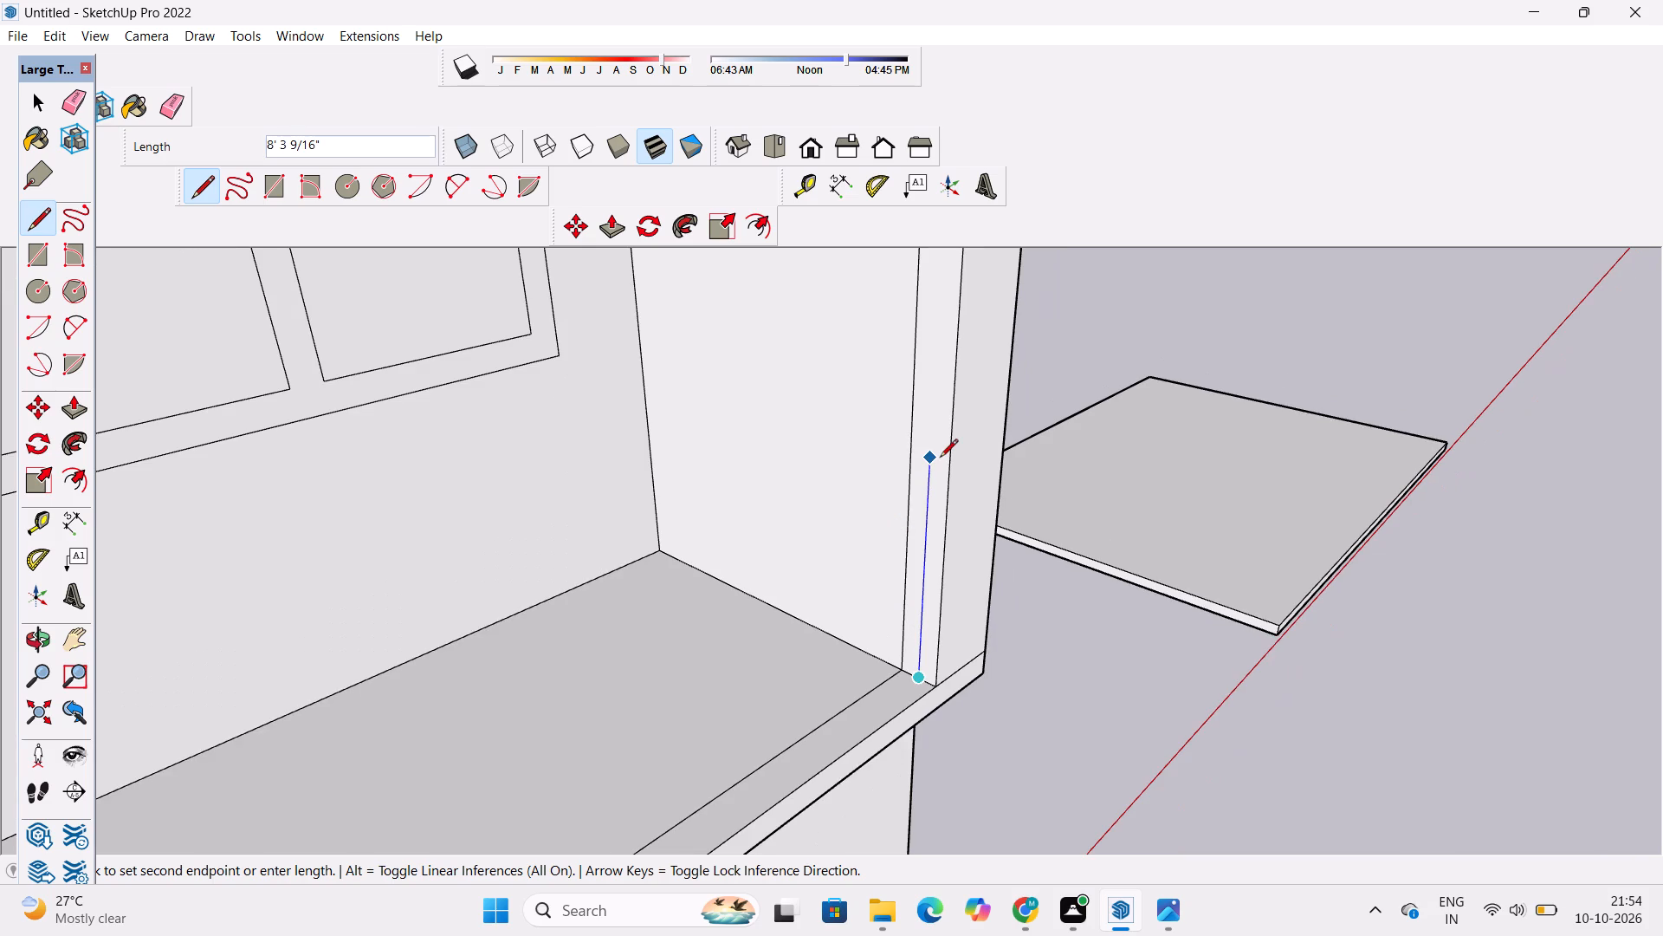
text(8')
key(Return)
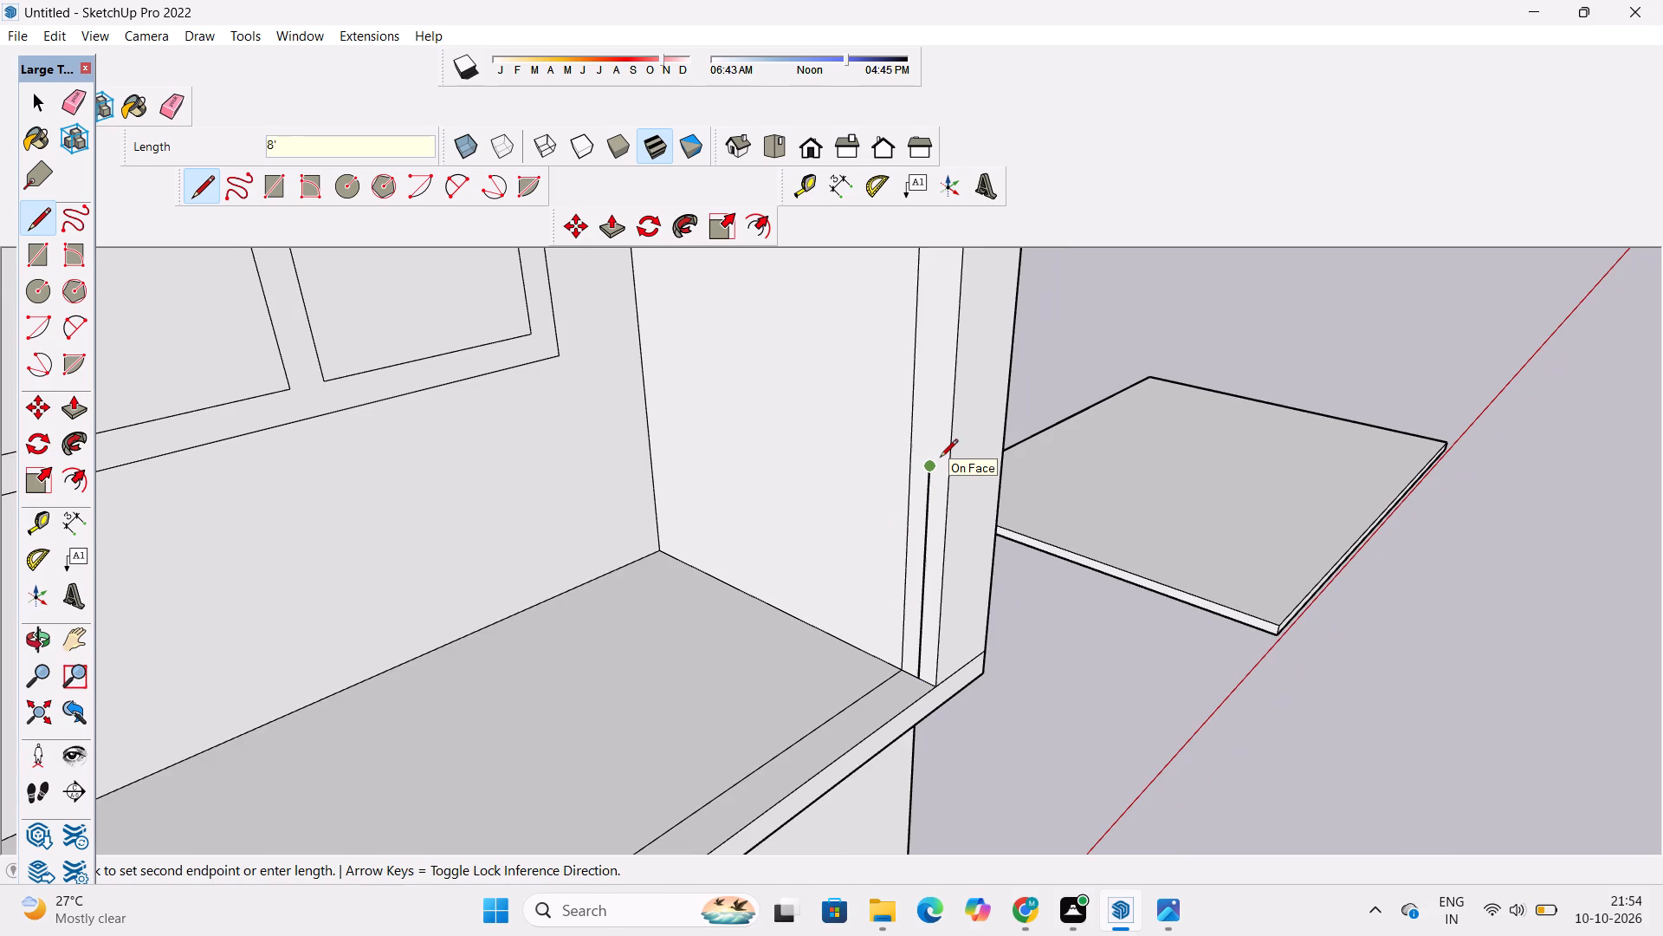
Draw a 34' horizontal line from the top of the 8' vertical across the lower recess to its opposite side wall.
key(o)
drag(950, 531, 721, 560)
shift+drag(720, 560, 825, 604)
drag(827, 605, 635, 608)
shift+drag(633, 600, 780, 618)
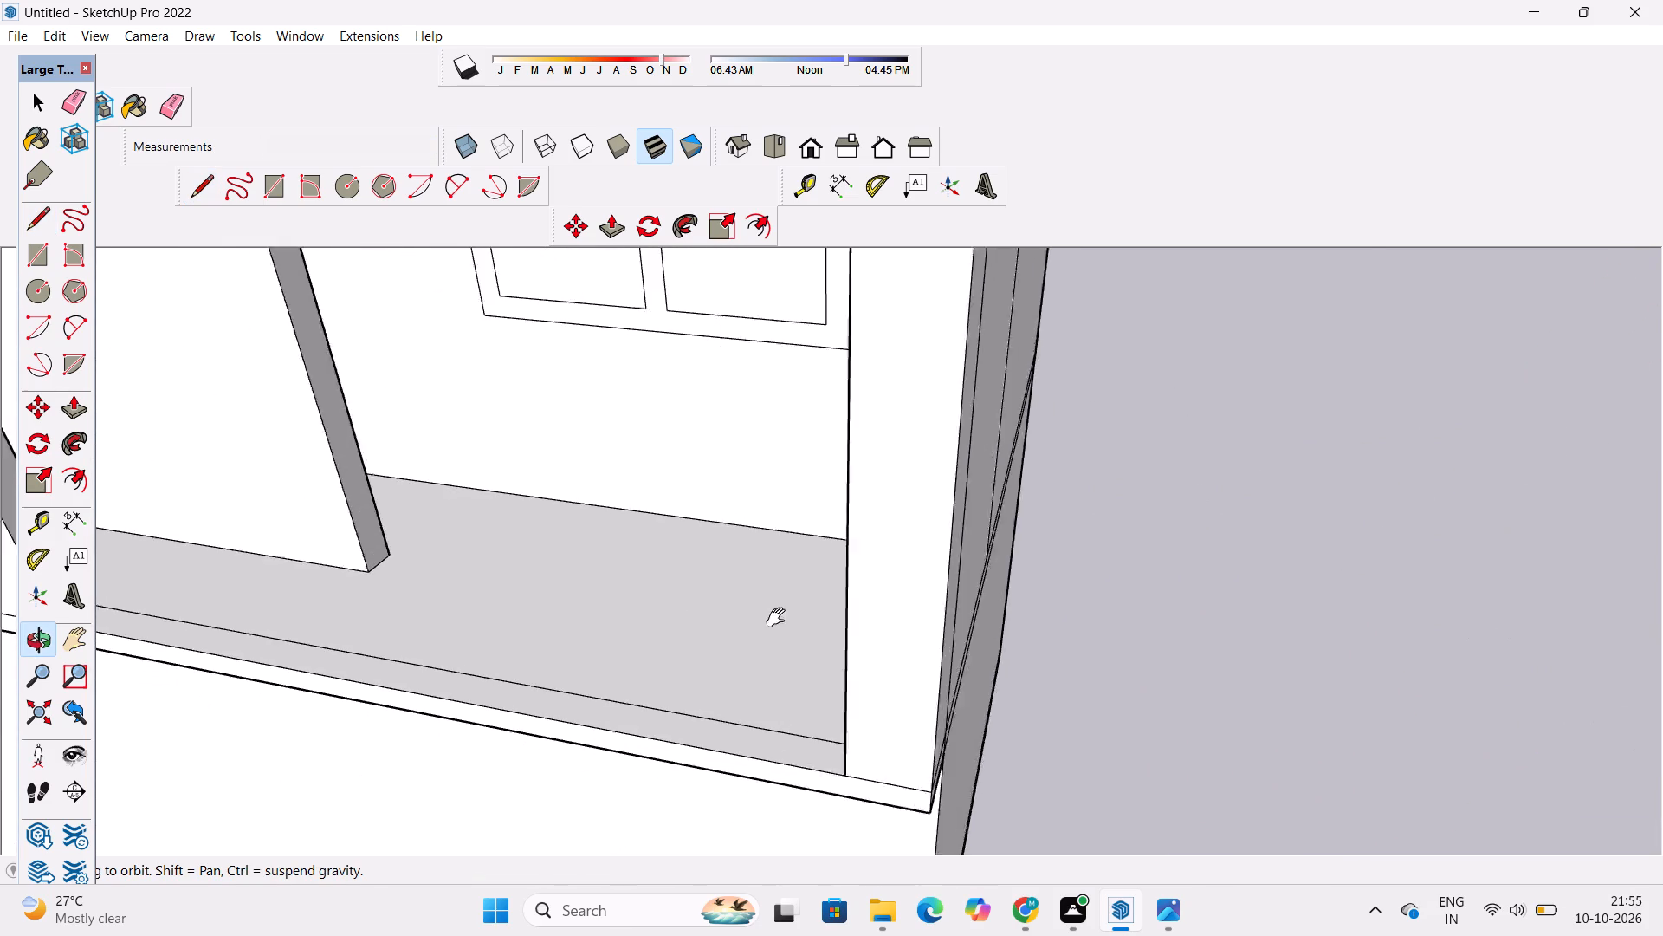
shift+drag(780, 618, 928, 658)
scroll(922, 644, down, 4)
shift+drag(893, 643, 967, 672)
drag(985, 674, 1001, 653)
key(l)
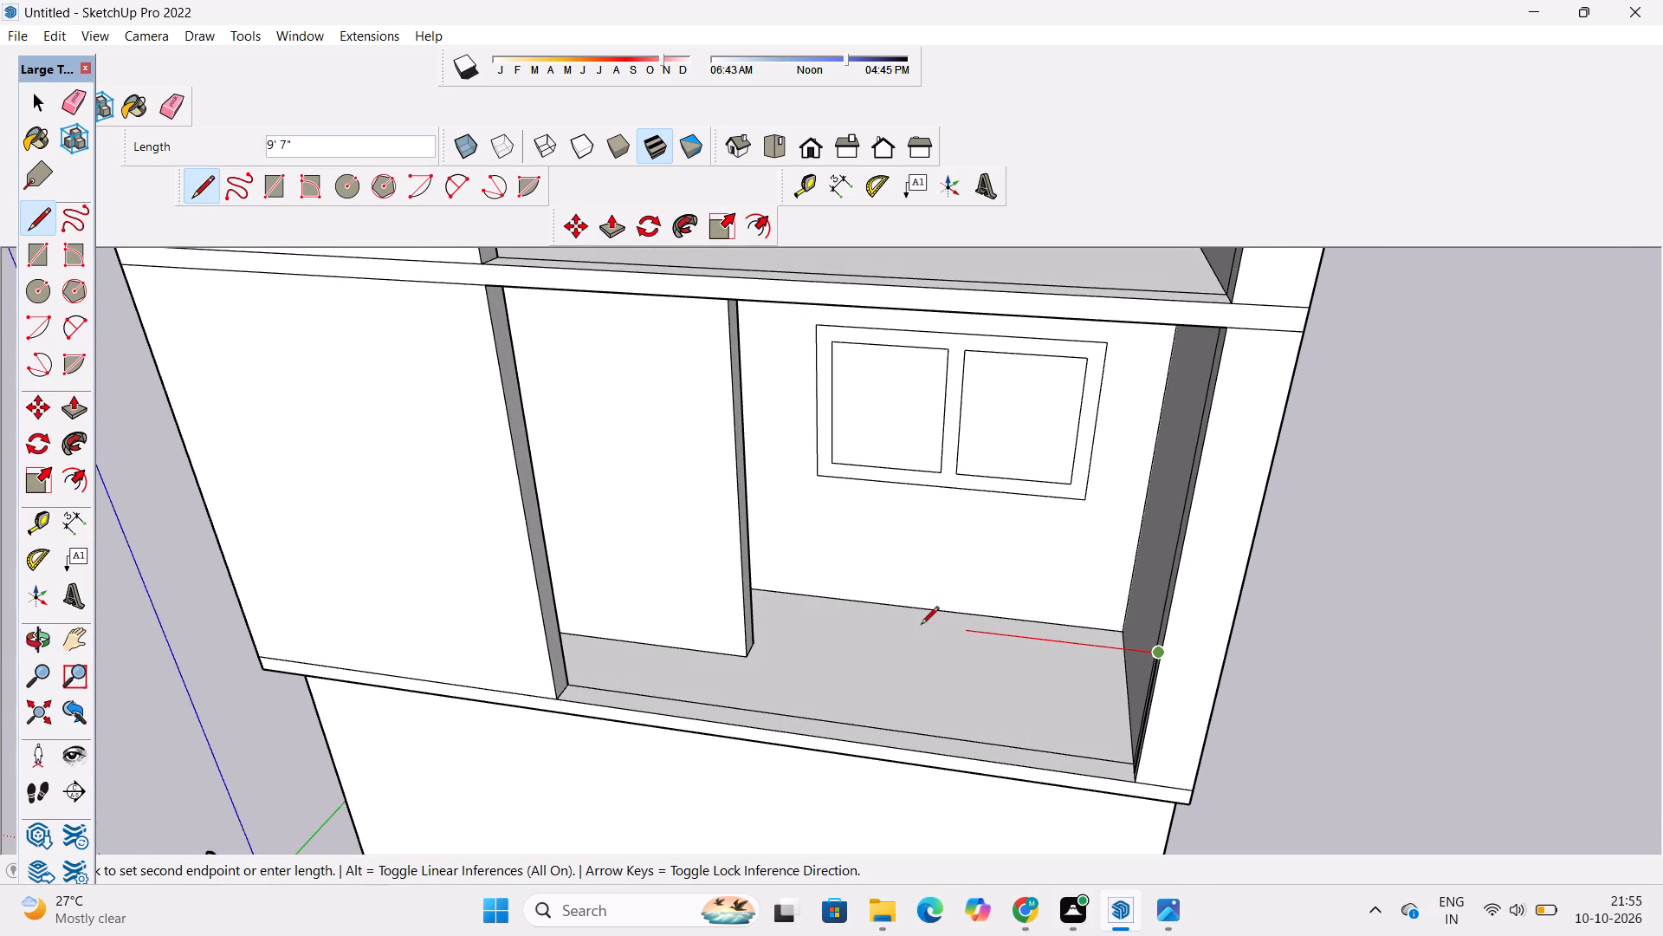
scroll(624, 580, up, 2)
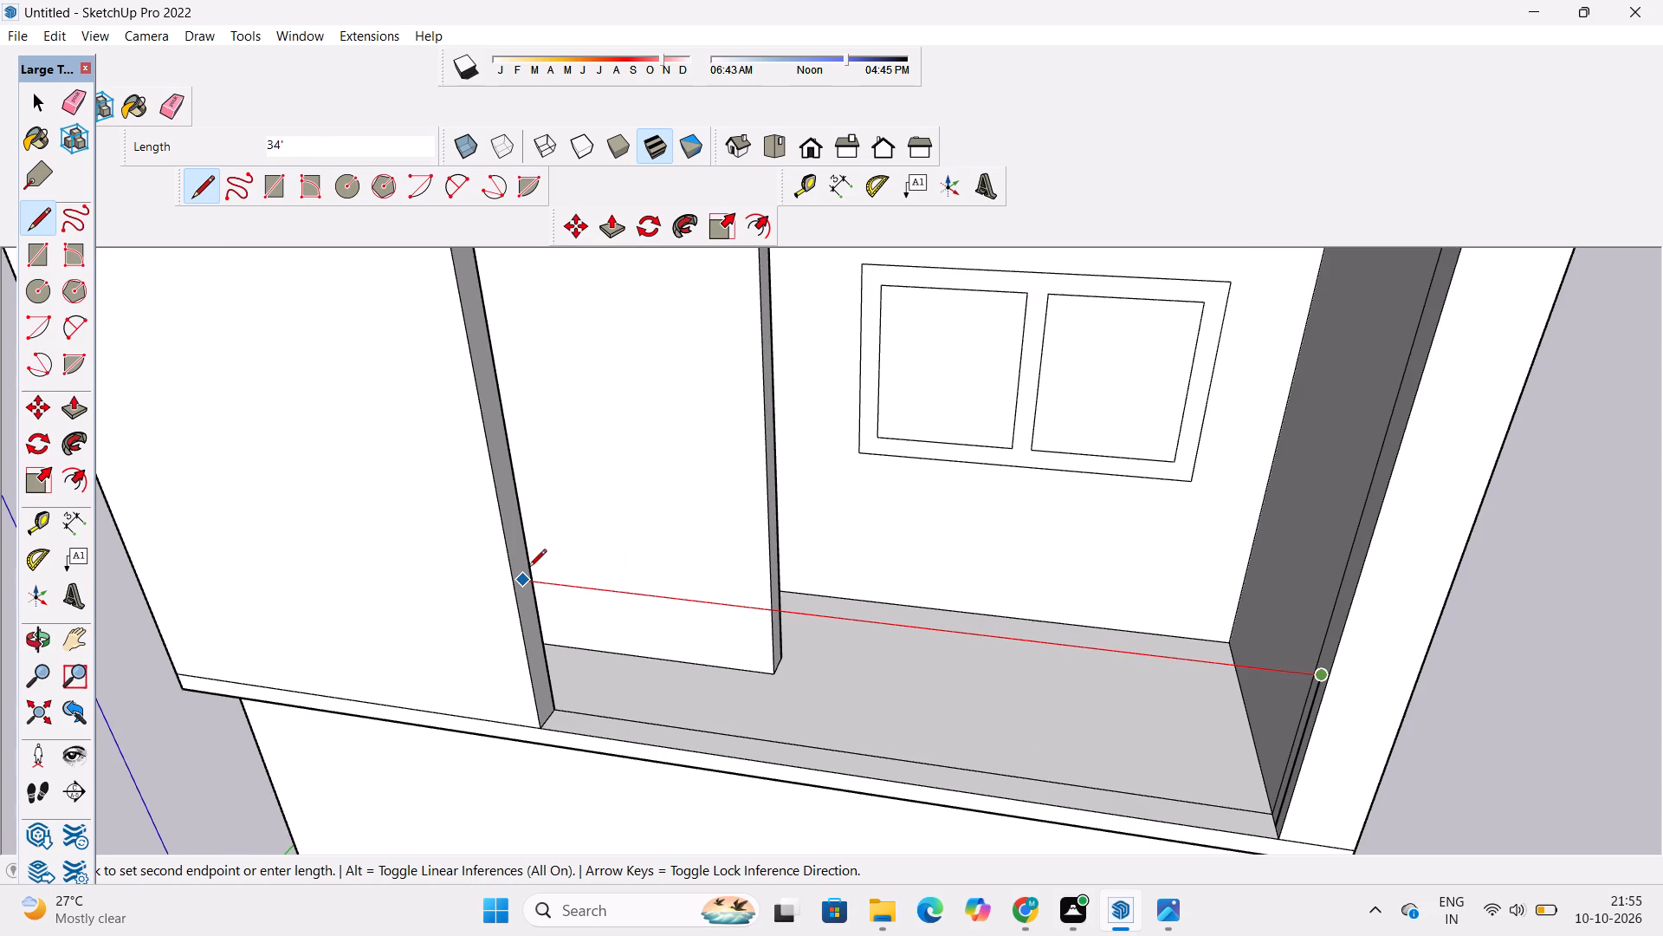
click(528, 569)
Draw the opposite vertical edge and the bottom edge along the floor strip to close the front panel's face.
scroll(557, 718, up, 3)
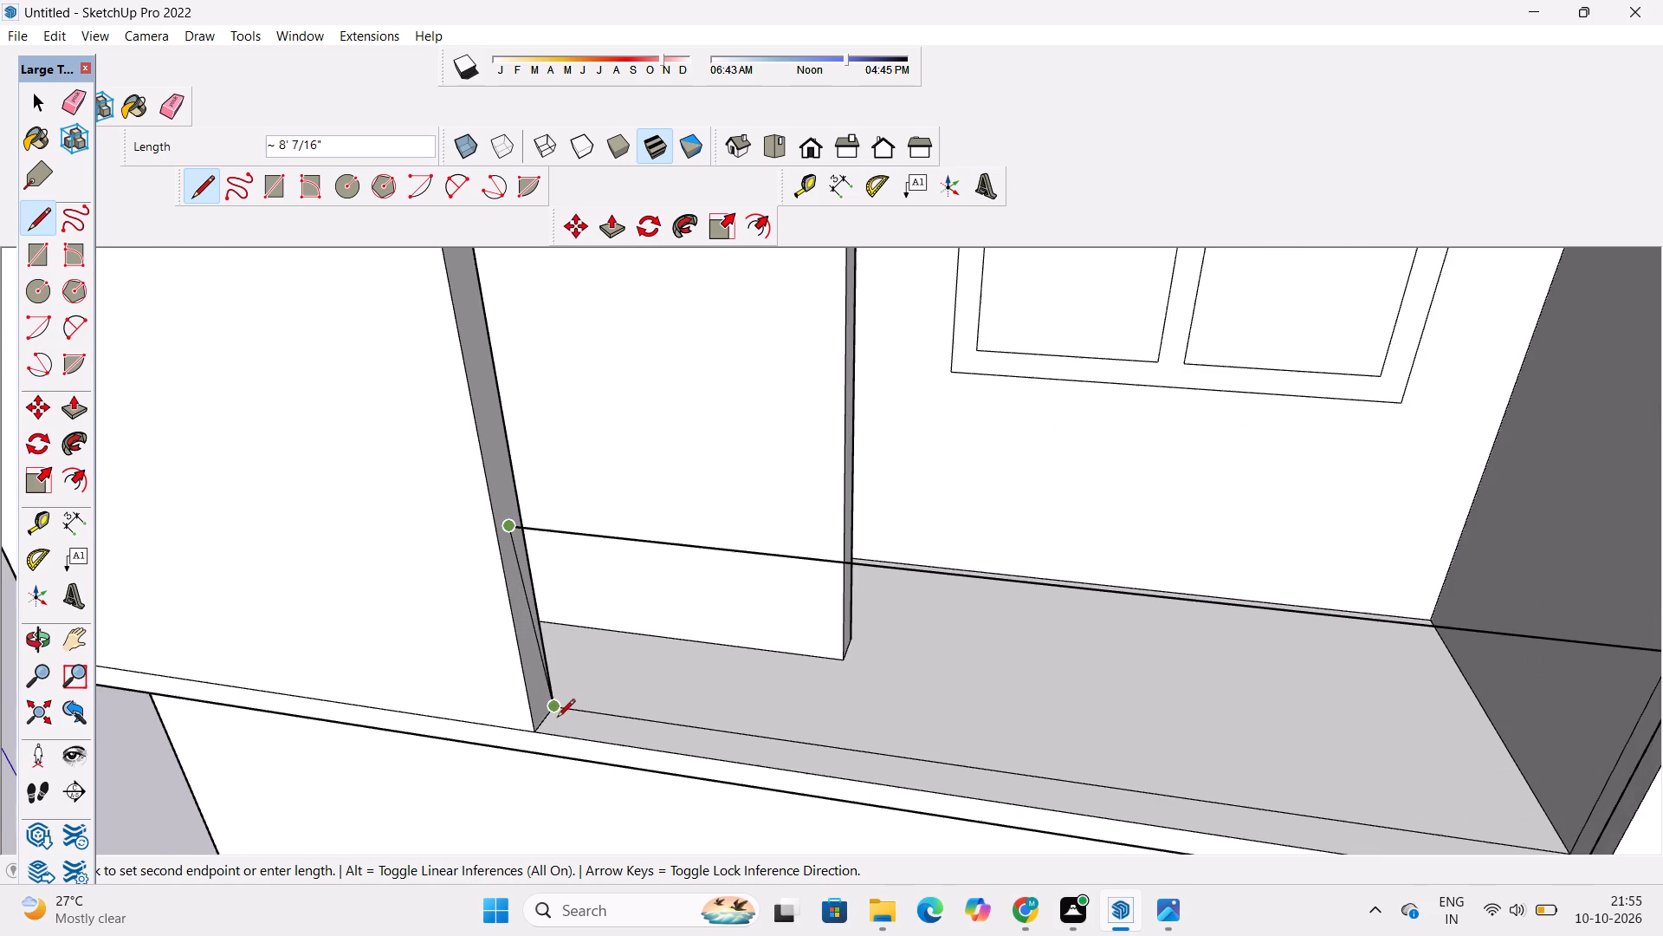
scroll(553, 721, up, 1)
click(553, 721)
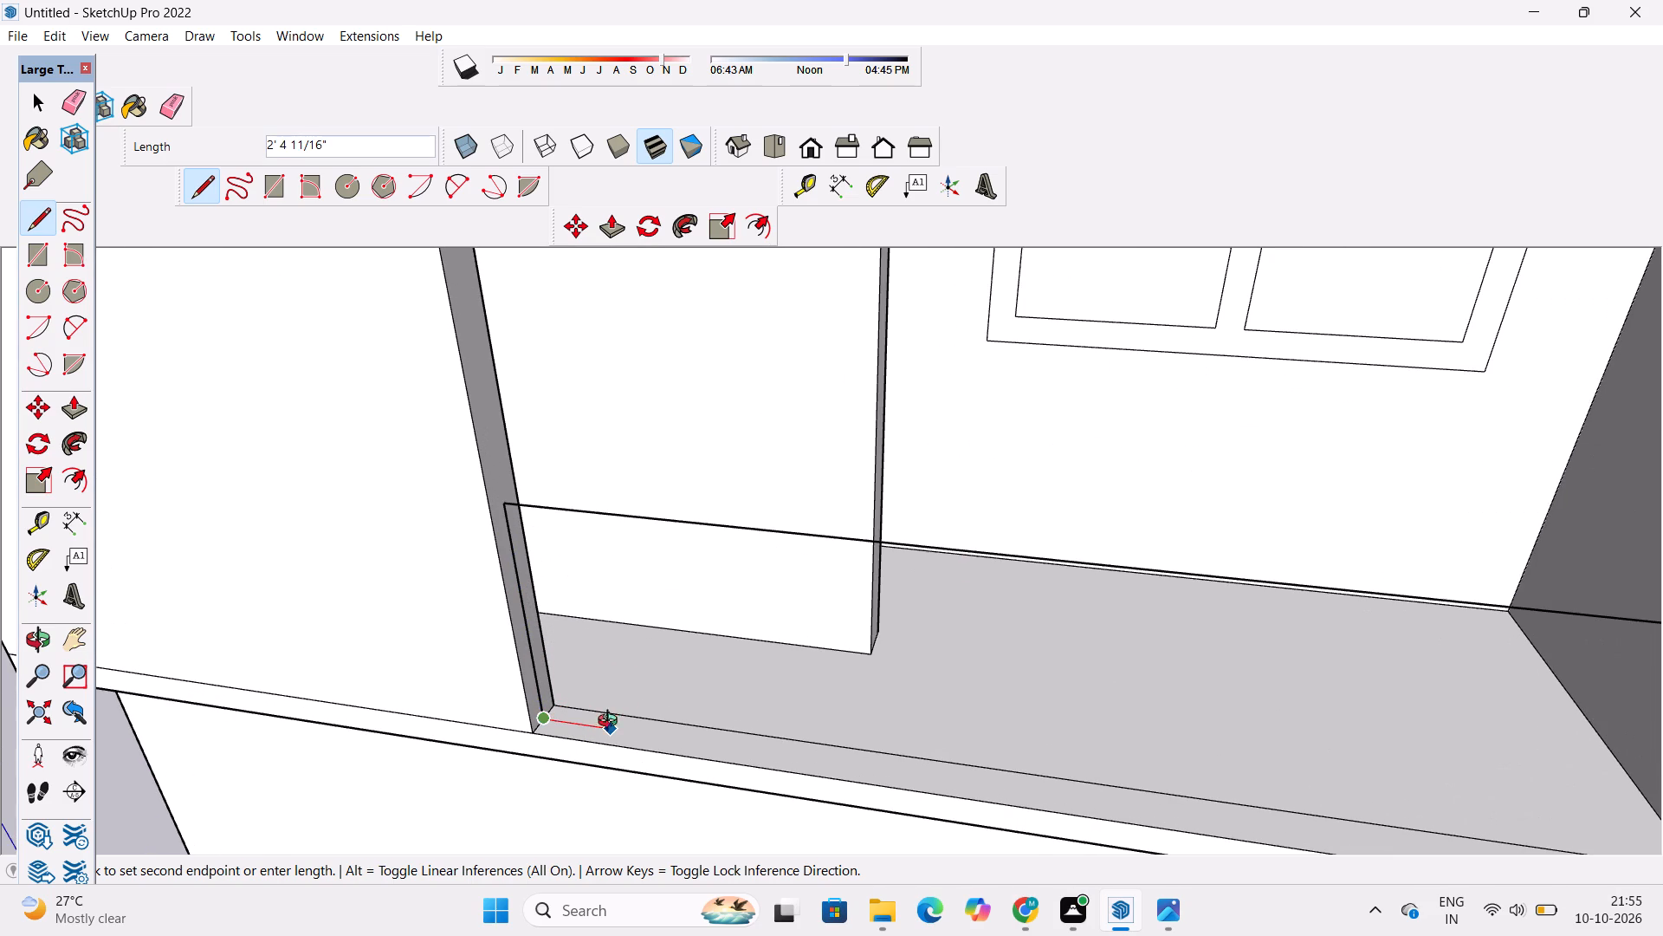
key(o)
drag(557, 738, 683, 735)
drag(689, 733, 529, 728)
drag(651, 729, 544, 729)
shift+drag(543, 730, 605, 745)
key(l)
scroll(658, 738, down, 4)
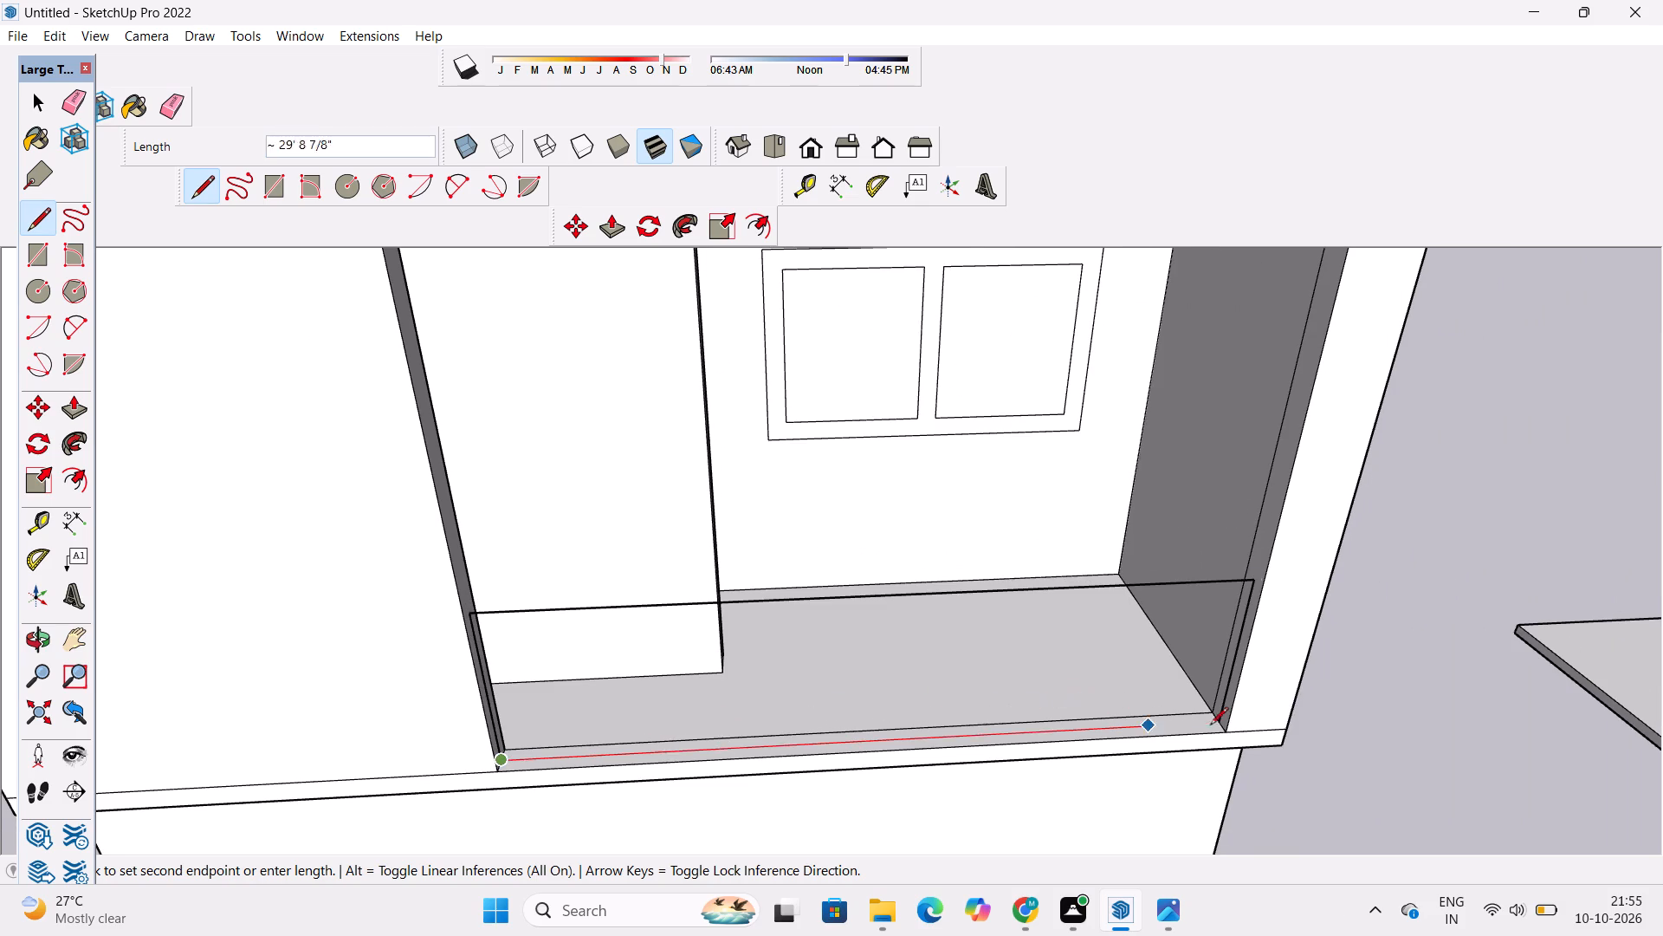
scroll(1210, 726, up, 4)
click(1213, 718)
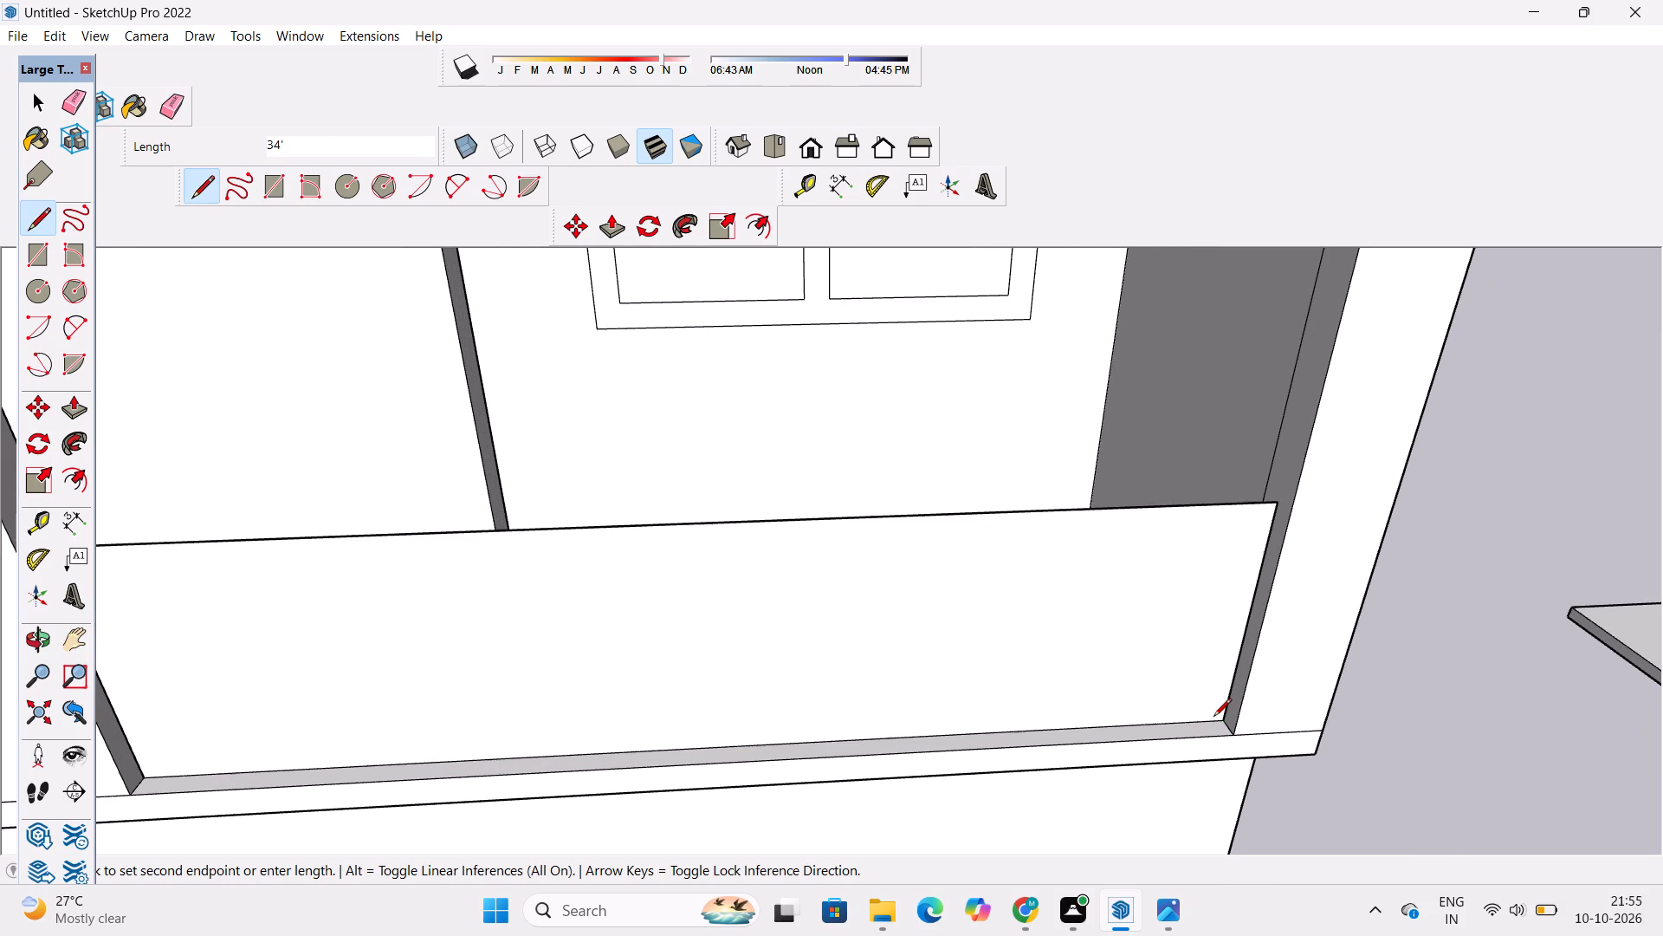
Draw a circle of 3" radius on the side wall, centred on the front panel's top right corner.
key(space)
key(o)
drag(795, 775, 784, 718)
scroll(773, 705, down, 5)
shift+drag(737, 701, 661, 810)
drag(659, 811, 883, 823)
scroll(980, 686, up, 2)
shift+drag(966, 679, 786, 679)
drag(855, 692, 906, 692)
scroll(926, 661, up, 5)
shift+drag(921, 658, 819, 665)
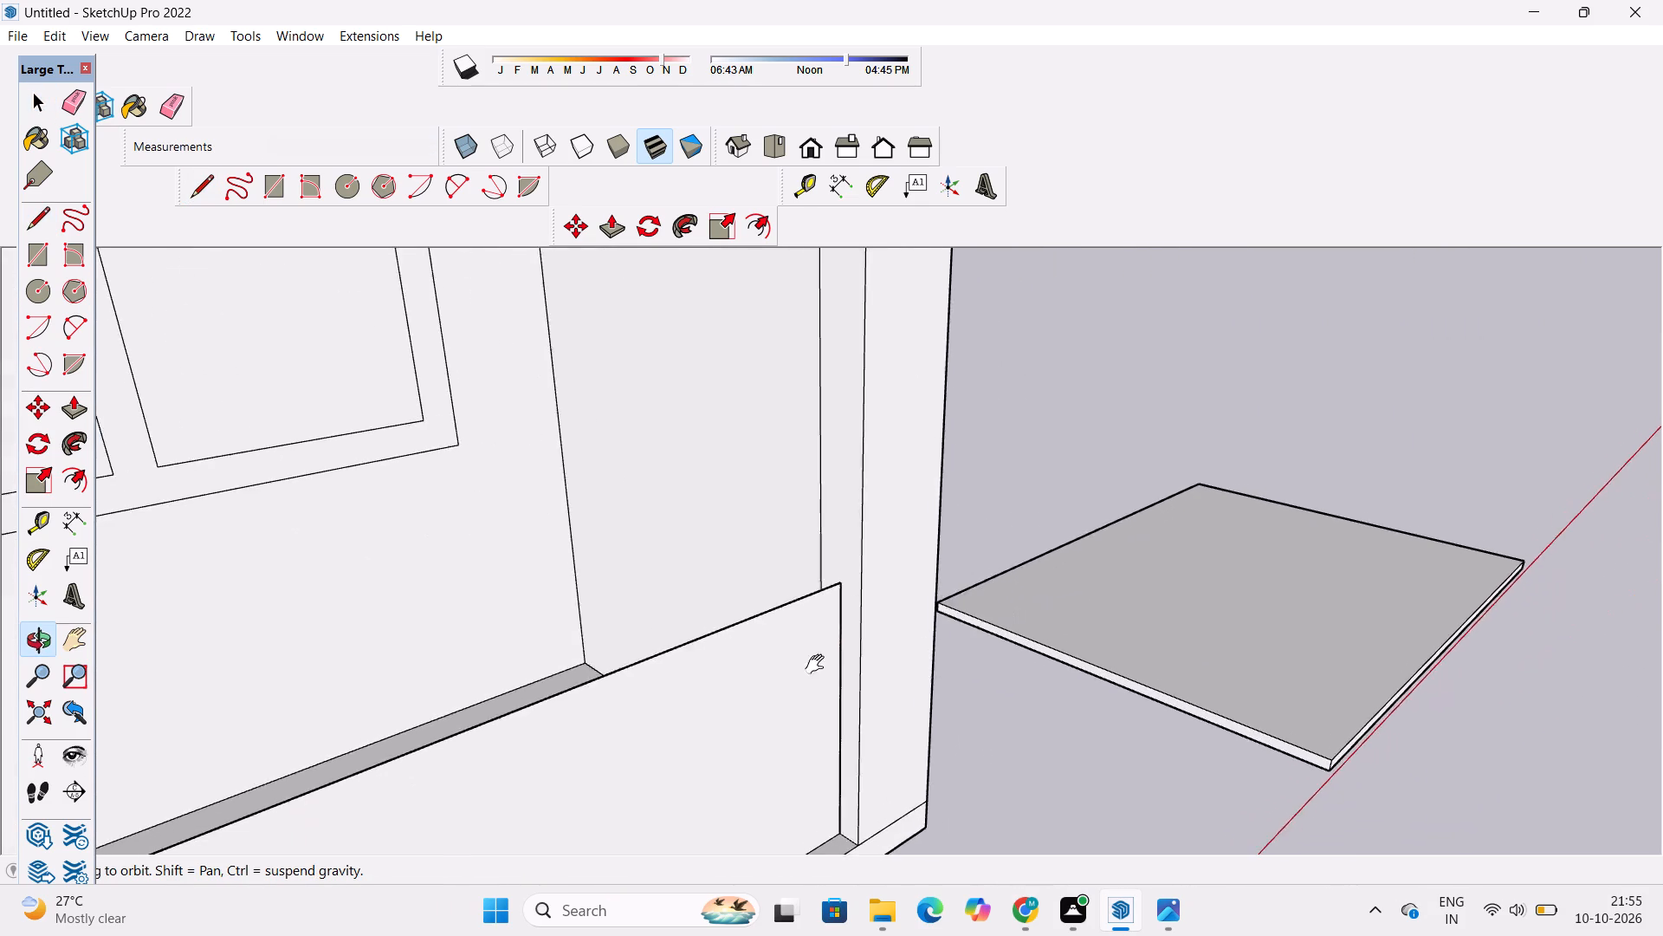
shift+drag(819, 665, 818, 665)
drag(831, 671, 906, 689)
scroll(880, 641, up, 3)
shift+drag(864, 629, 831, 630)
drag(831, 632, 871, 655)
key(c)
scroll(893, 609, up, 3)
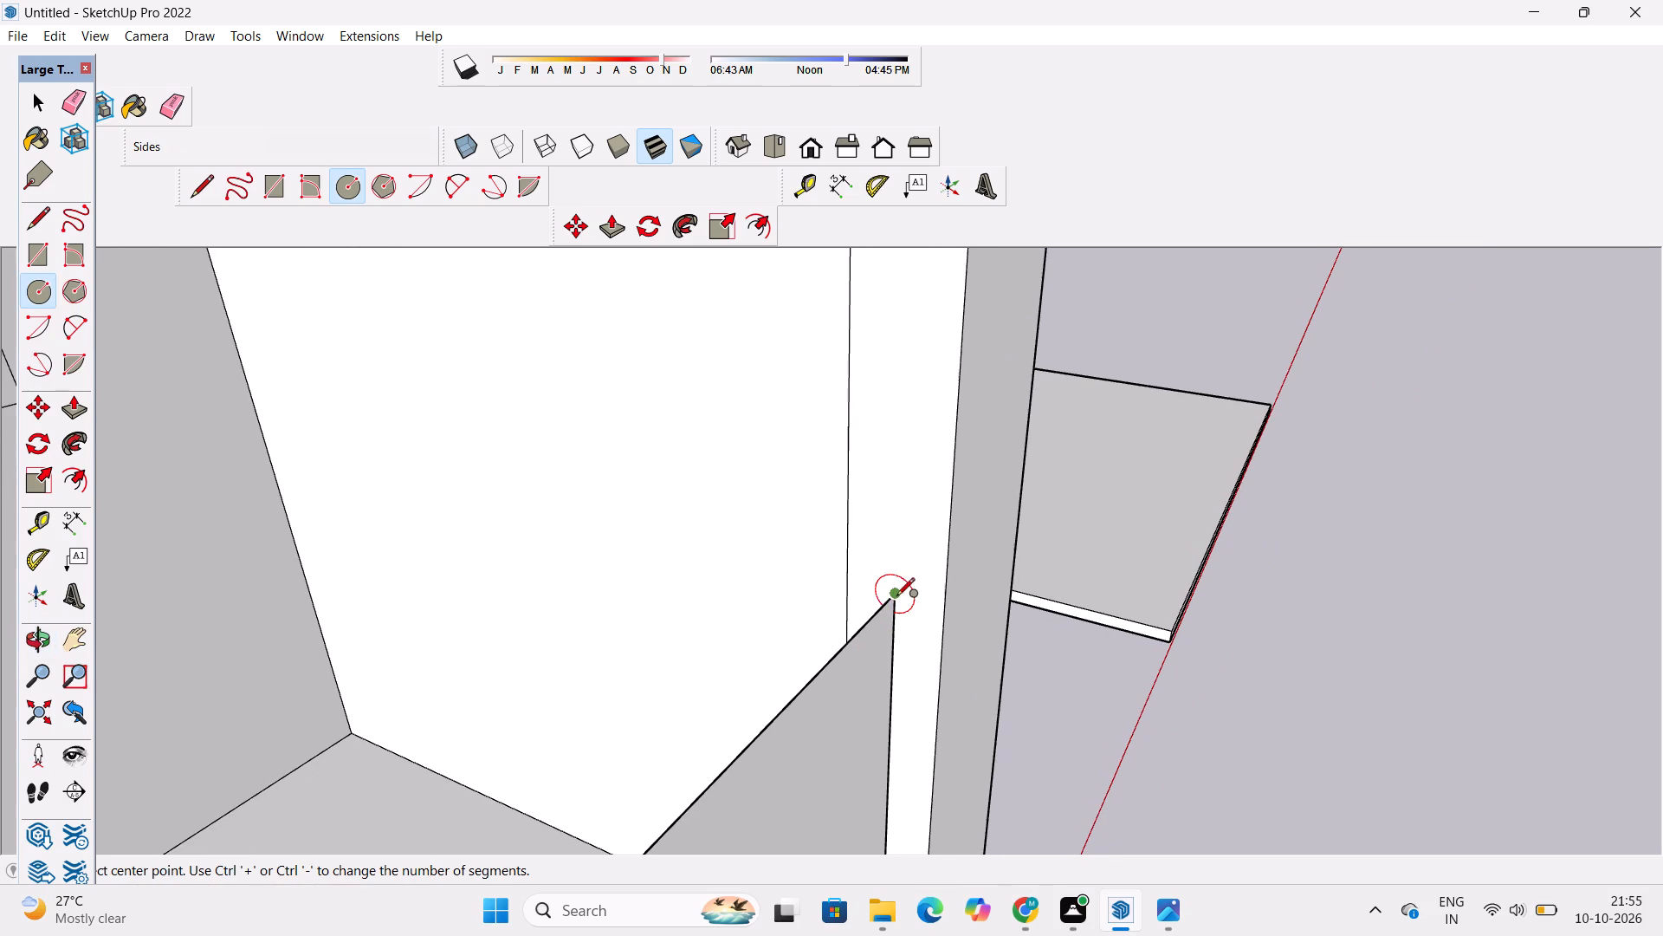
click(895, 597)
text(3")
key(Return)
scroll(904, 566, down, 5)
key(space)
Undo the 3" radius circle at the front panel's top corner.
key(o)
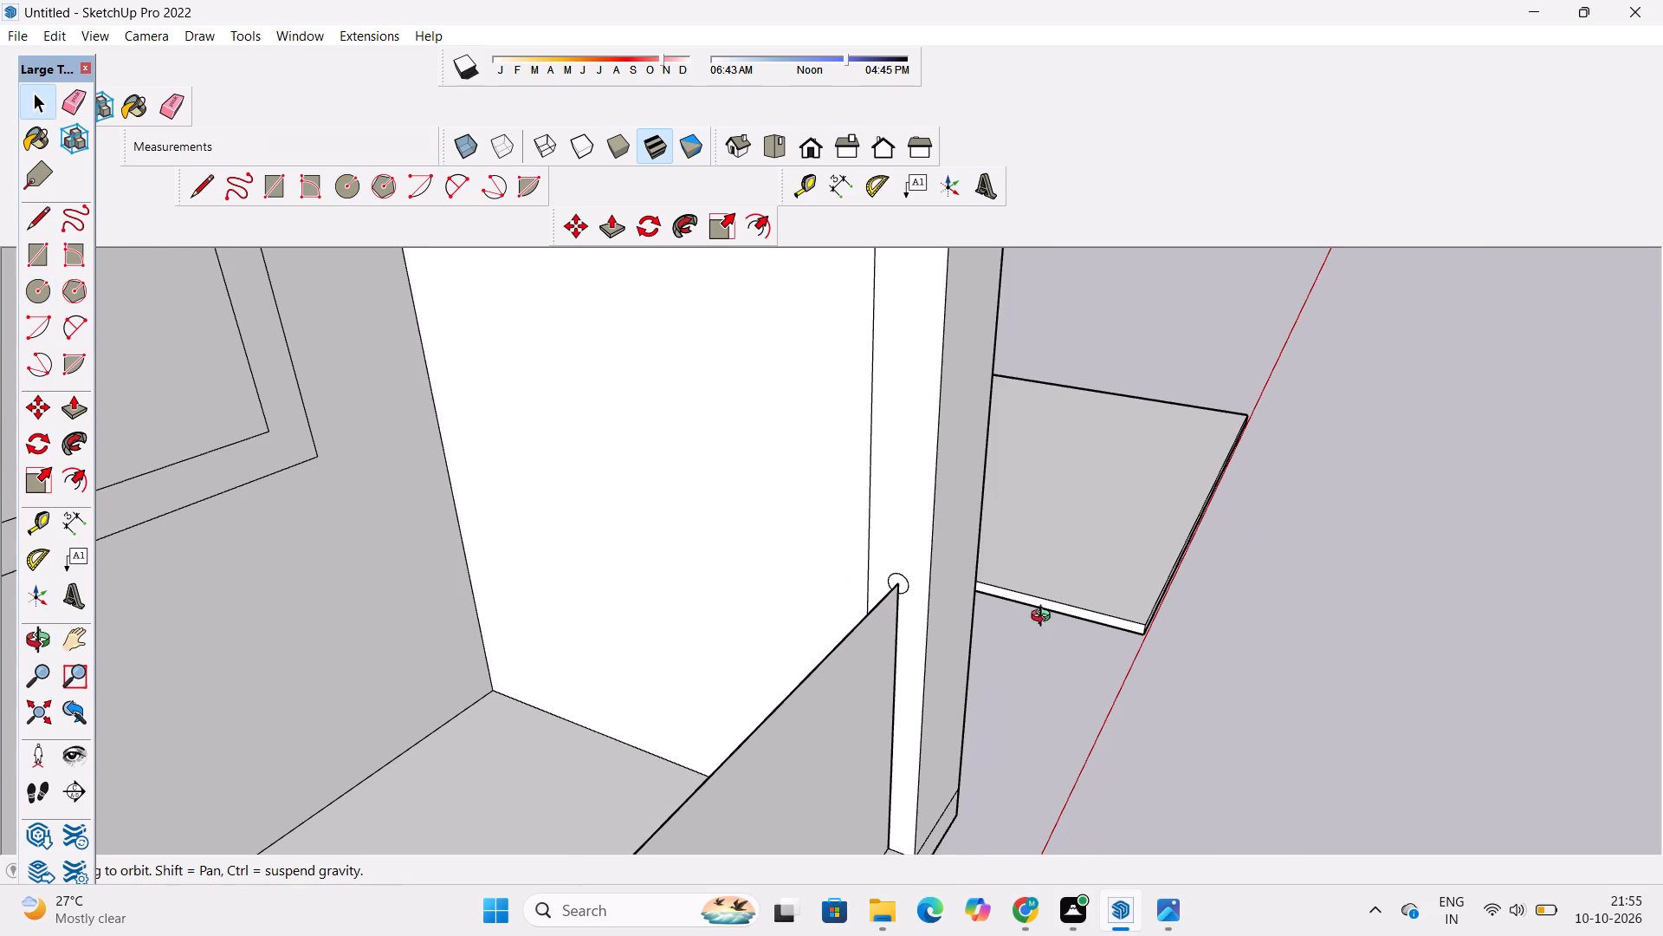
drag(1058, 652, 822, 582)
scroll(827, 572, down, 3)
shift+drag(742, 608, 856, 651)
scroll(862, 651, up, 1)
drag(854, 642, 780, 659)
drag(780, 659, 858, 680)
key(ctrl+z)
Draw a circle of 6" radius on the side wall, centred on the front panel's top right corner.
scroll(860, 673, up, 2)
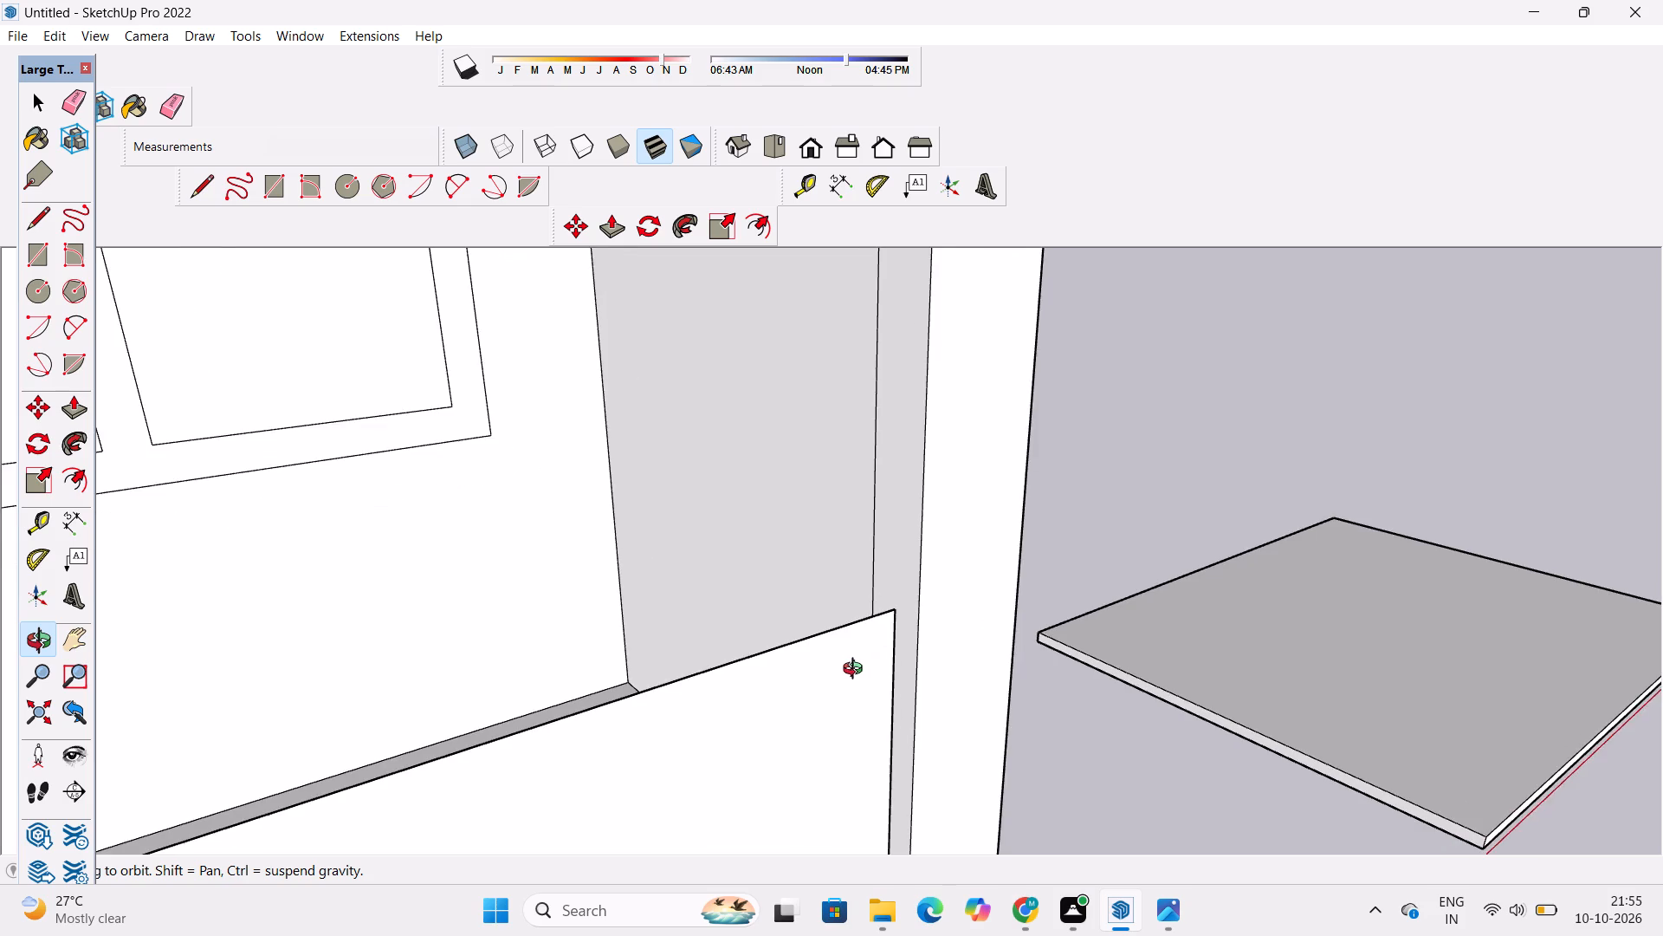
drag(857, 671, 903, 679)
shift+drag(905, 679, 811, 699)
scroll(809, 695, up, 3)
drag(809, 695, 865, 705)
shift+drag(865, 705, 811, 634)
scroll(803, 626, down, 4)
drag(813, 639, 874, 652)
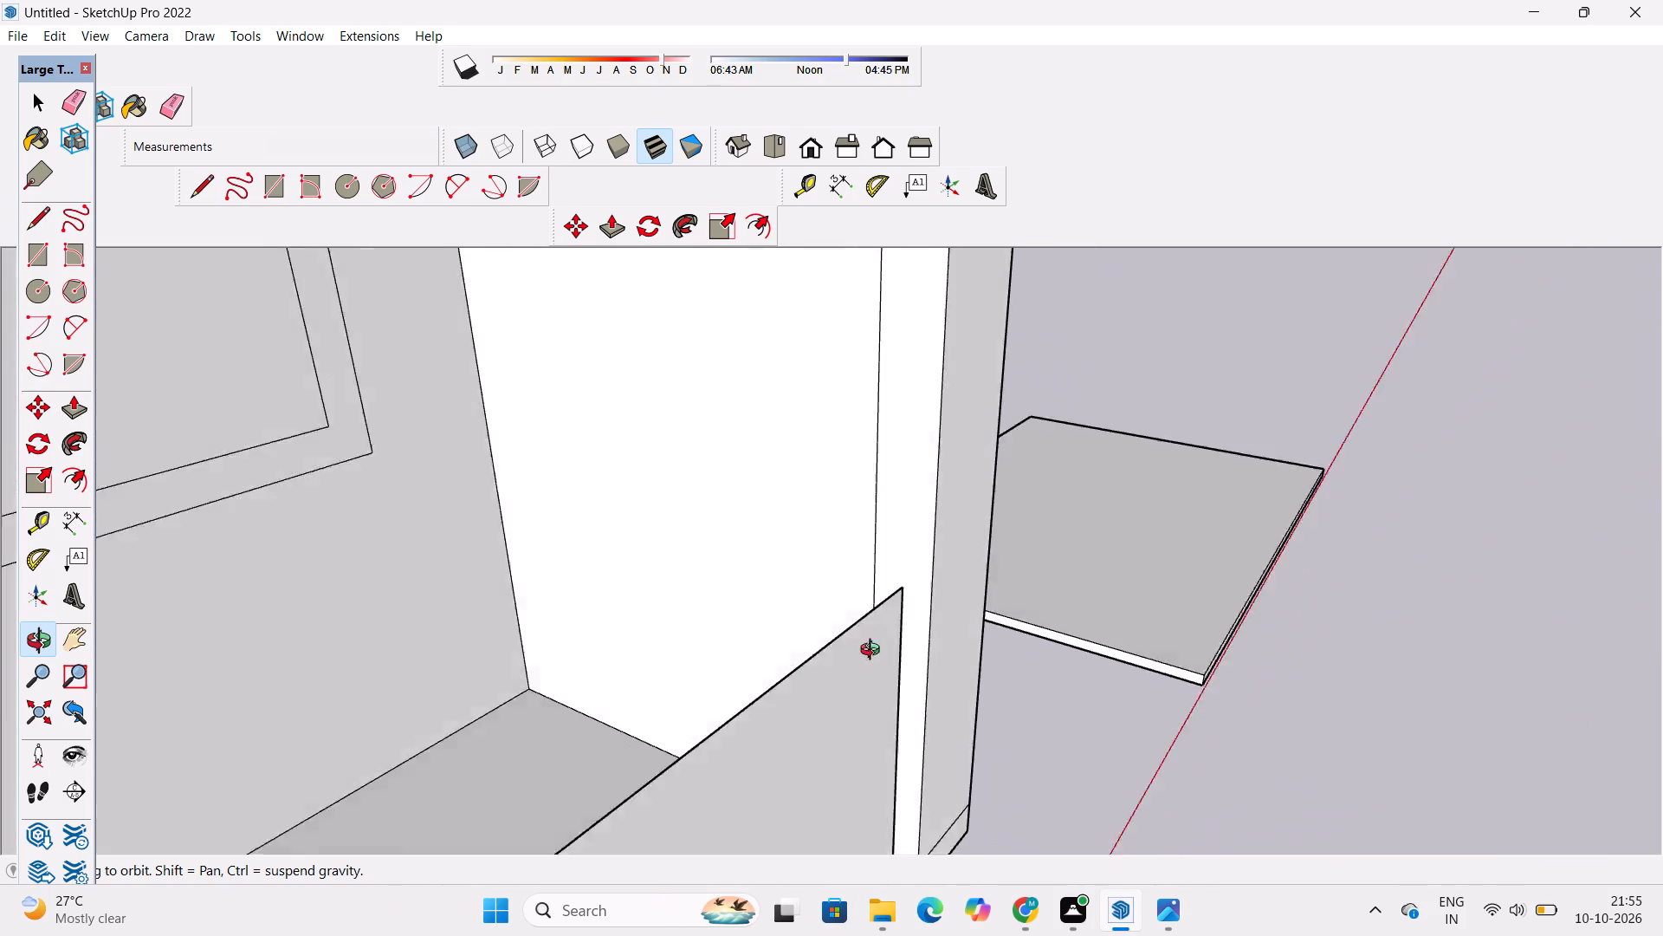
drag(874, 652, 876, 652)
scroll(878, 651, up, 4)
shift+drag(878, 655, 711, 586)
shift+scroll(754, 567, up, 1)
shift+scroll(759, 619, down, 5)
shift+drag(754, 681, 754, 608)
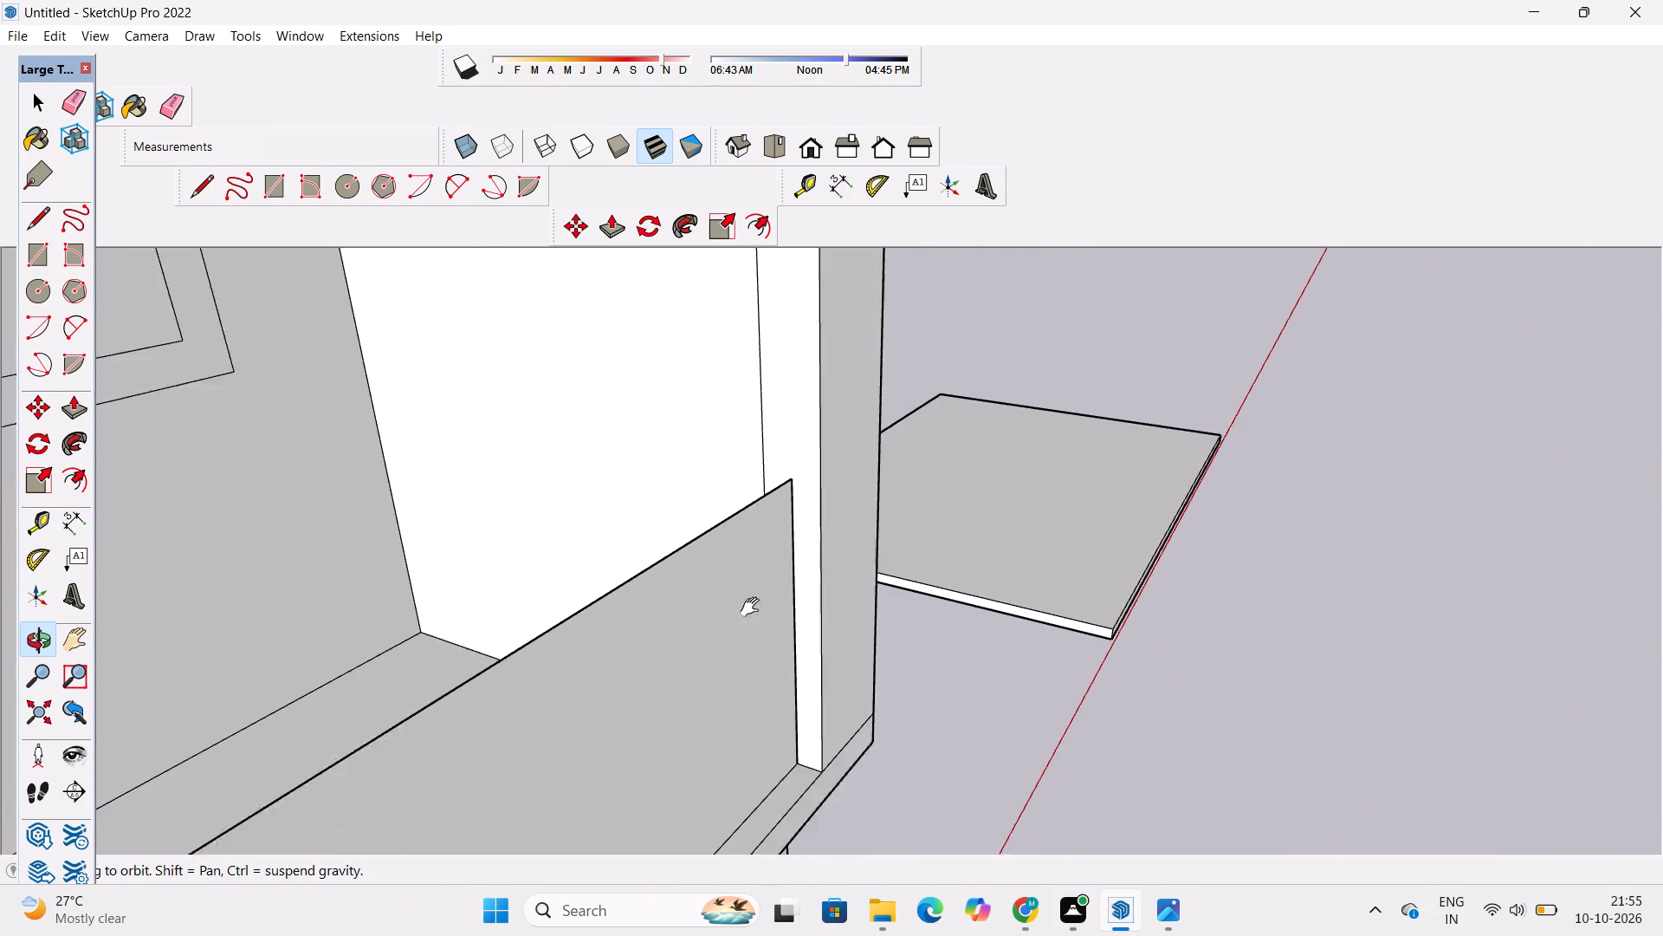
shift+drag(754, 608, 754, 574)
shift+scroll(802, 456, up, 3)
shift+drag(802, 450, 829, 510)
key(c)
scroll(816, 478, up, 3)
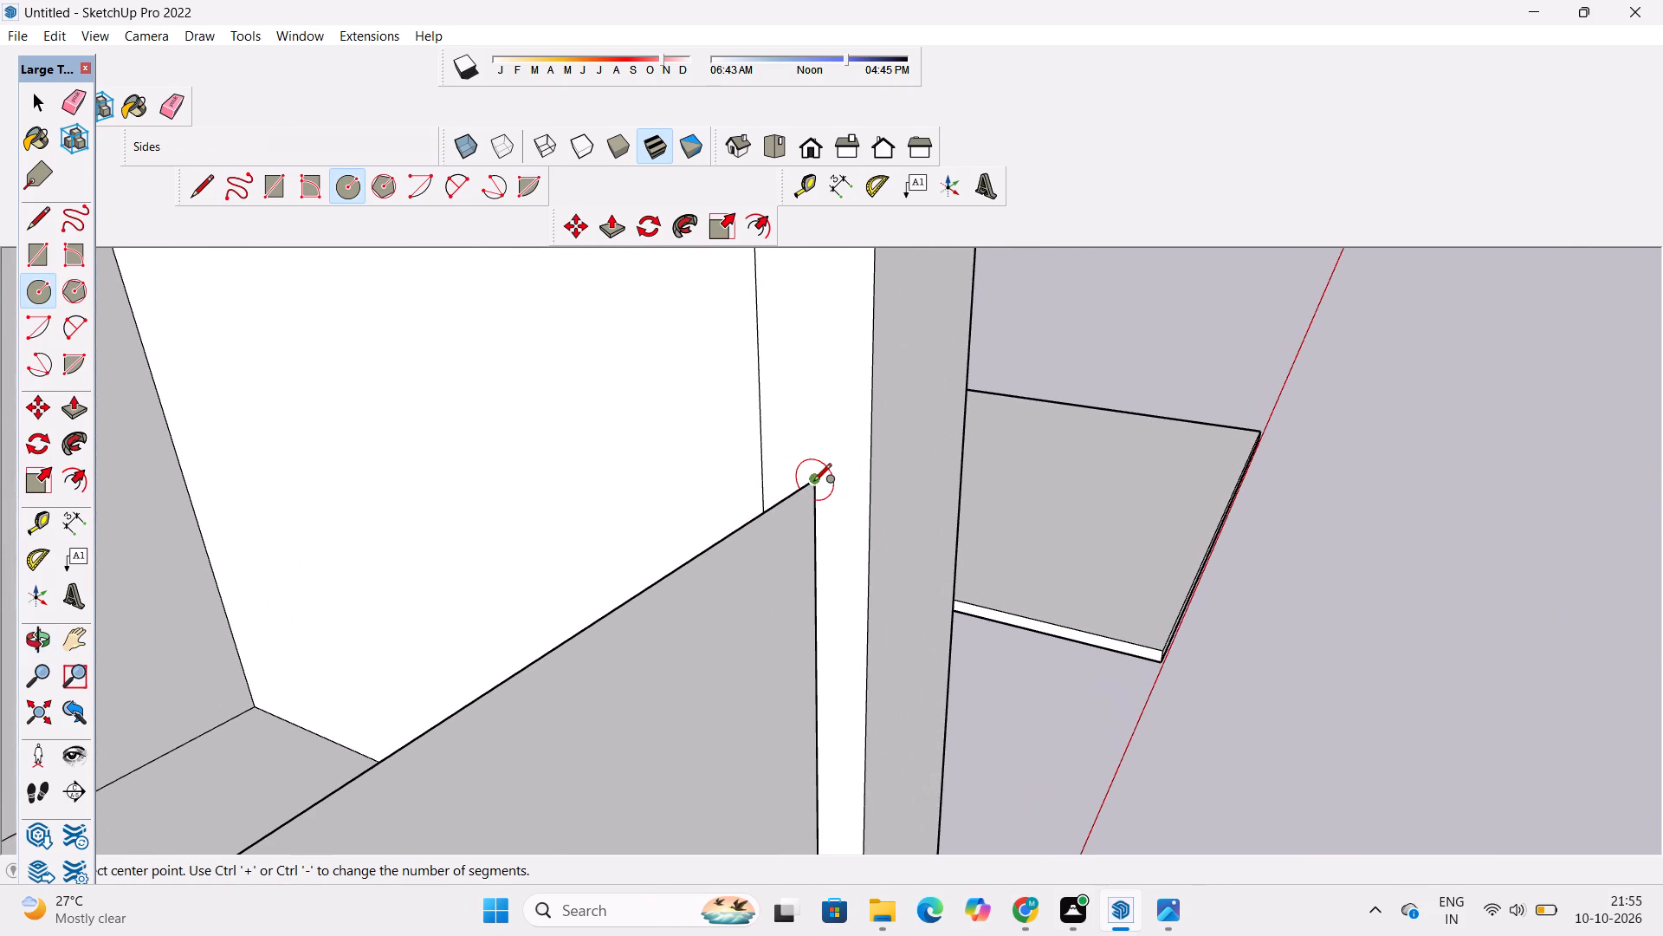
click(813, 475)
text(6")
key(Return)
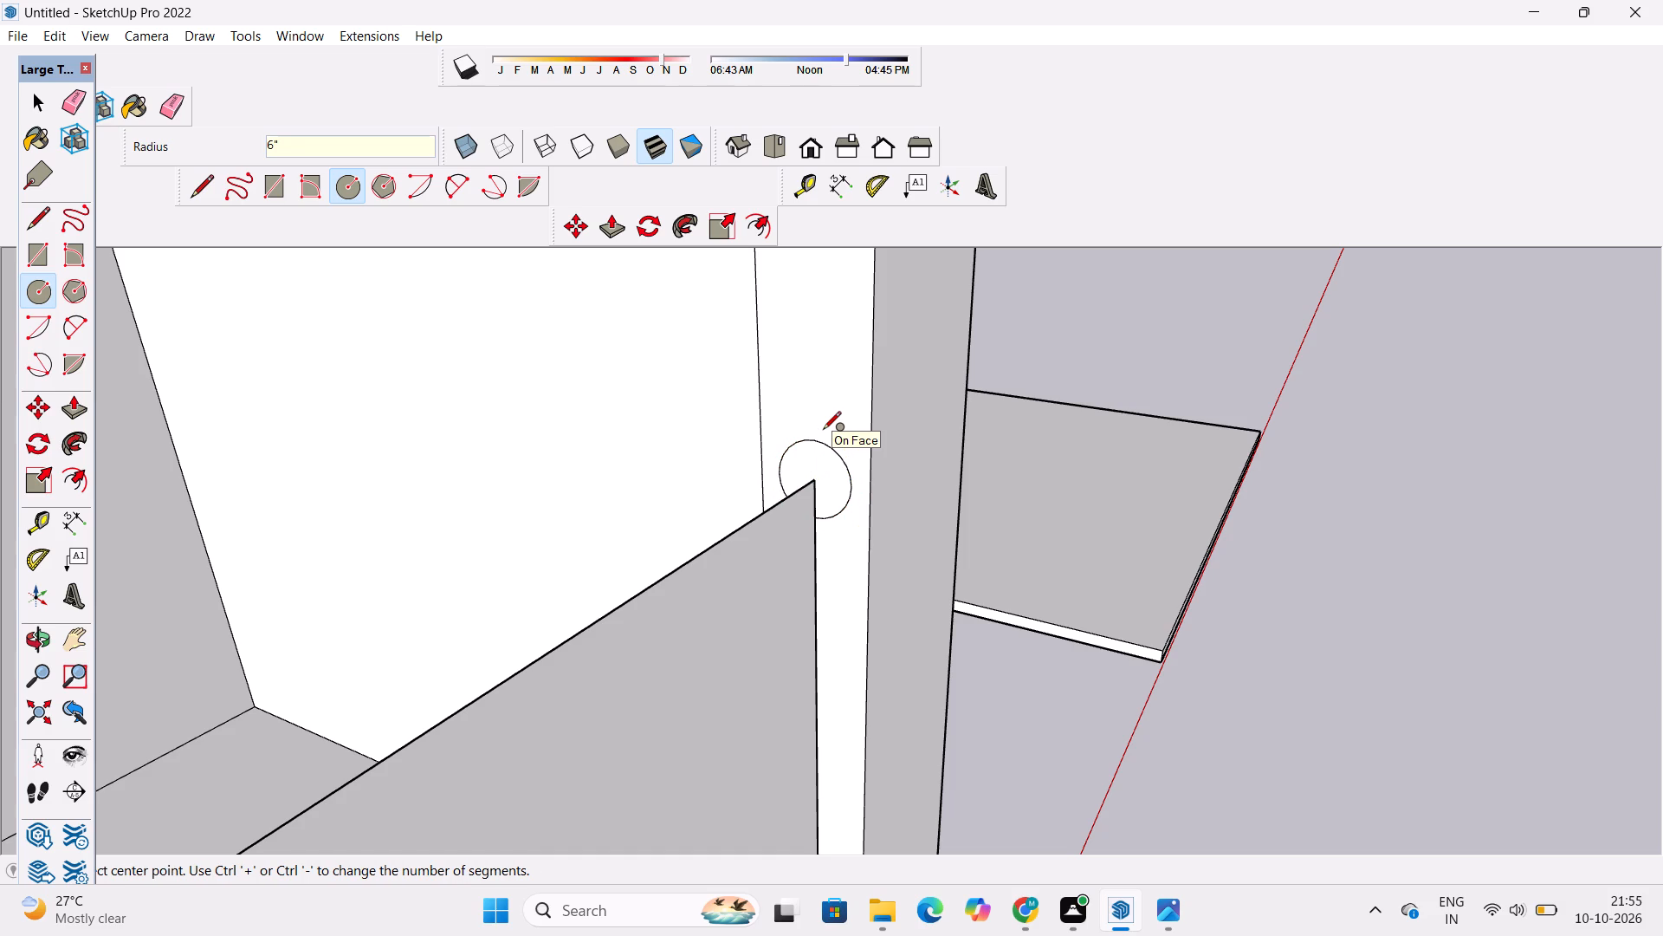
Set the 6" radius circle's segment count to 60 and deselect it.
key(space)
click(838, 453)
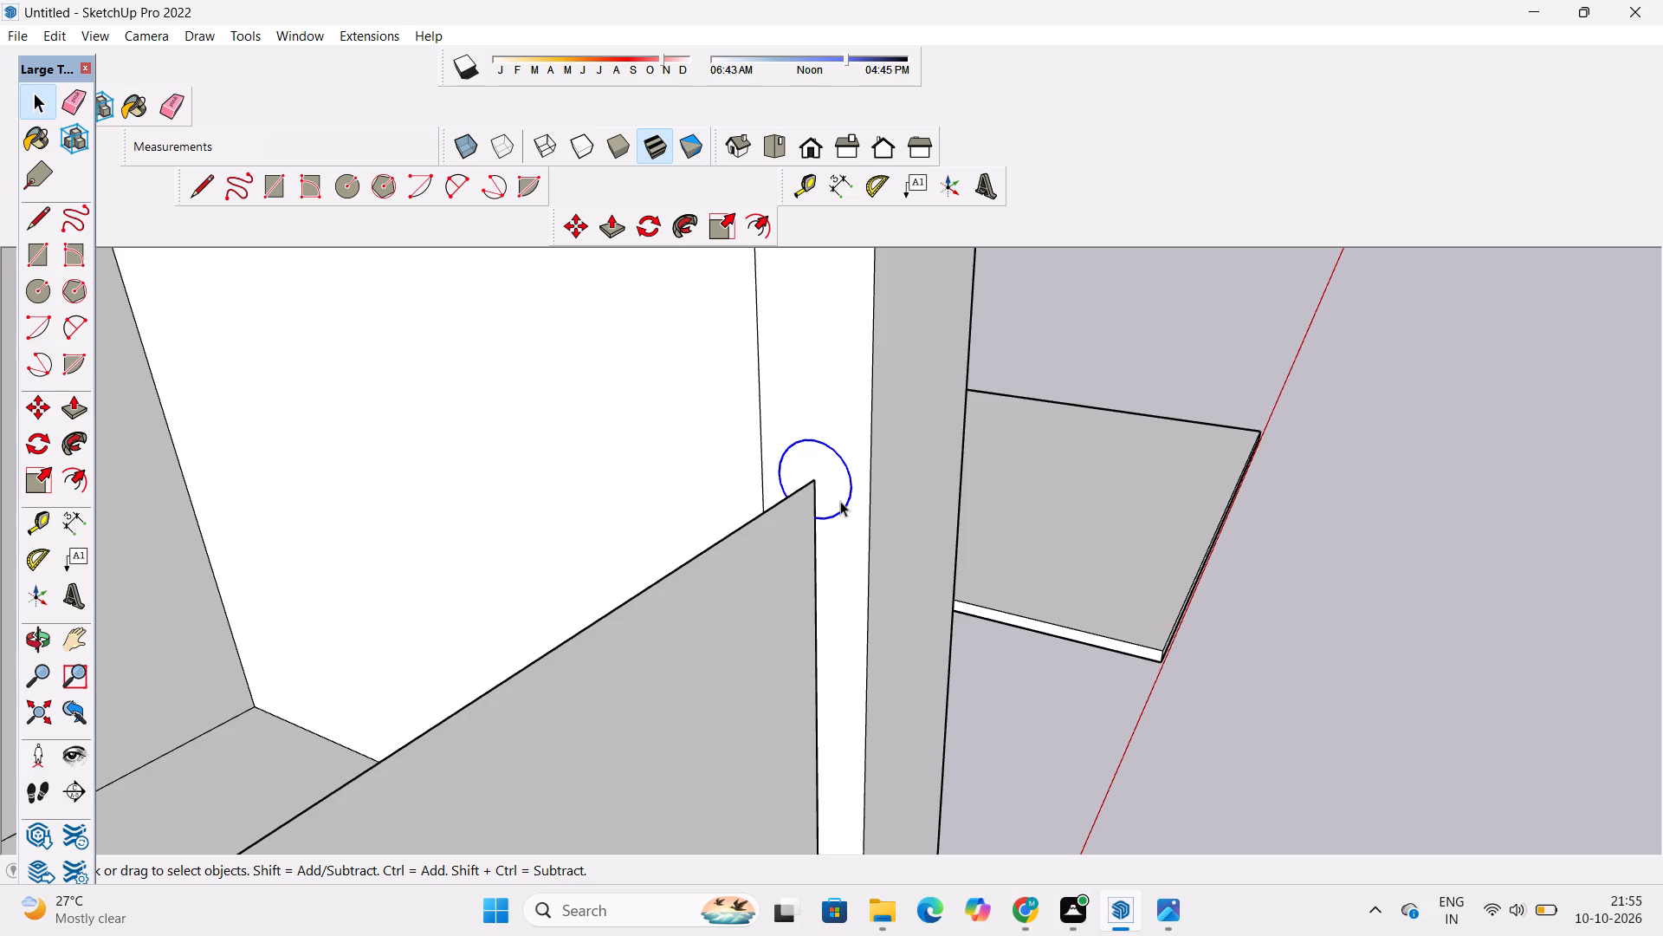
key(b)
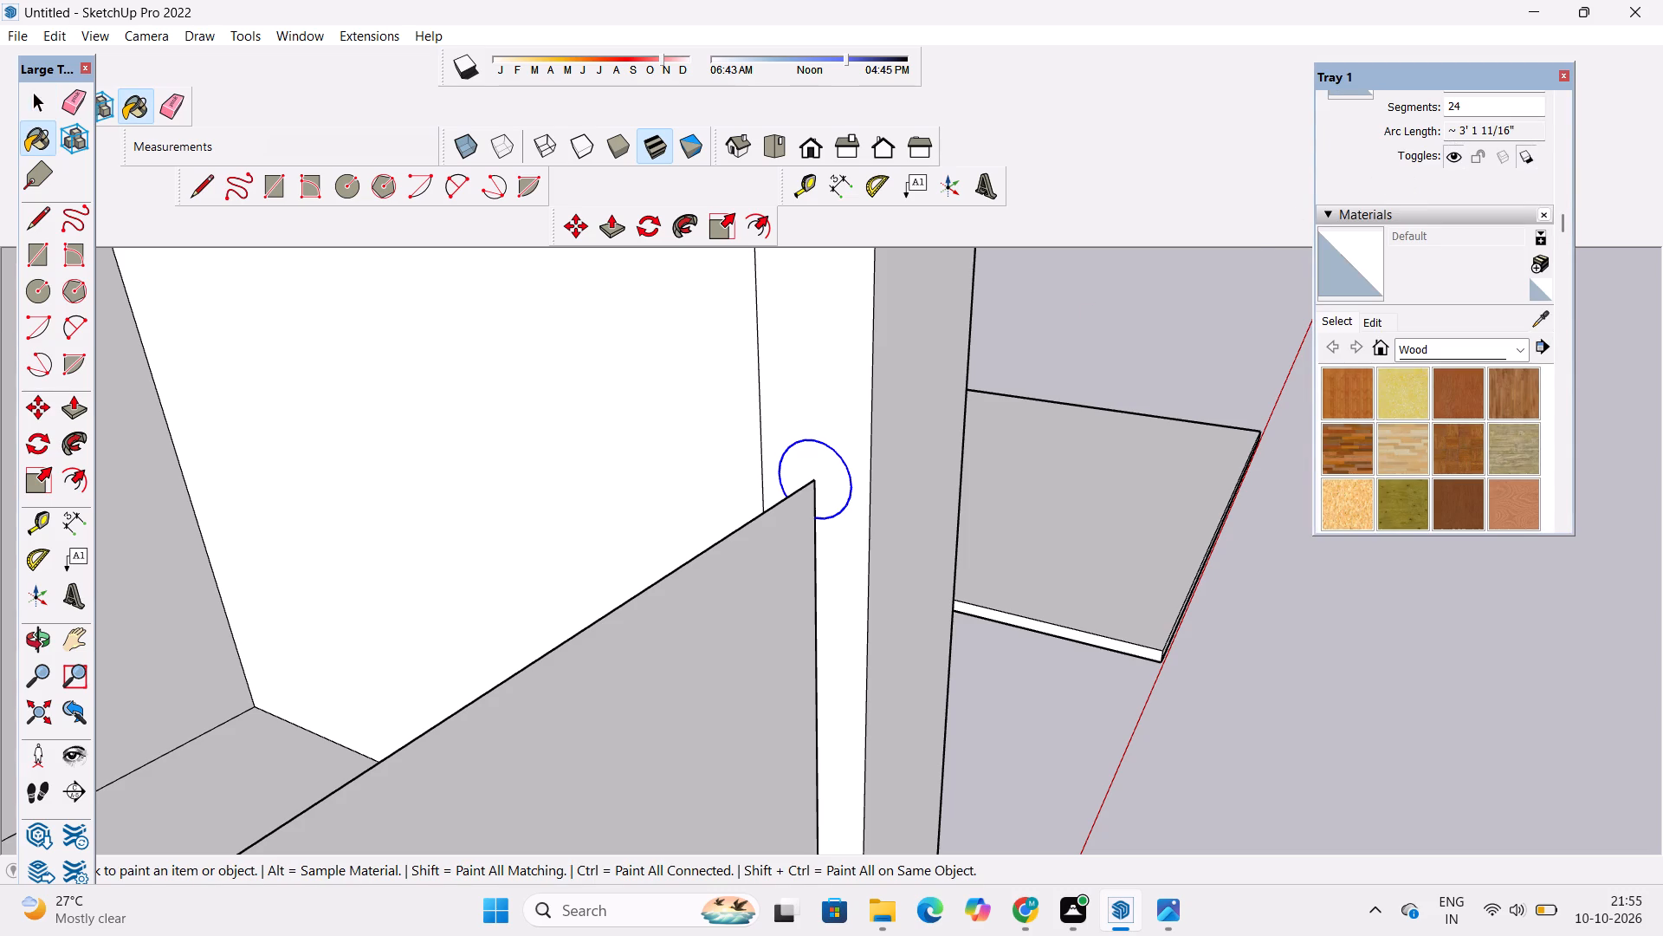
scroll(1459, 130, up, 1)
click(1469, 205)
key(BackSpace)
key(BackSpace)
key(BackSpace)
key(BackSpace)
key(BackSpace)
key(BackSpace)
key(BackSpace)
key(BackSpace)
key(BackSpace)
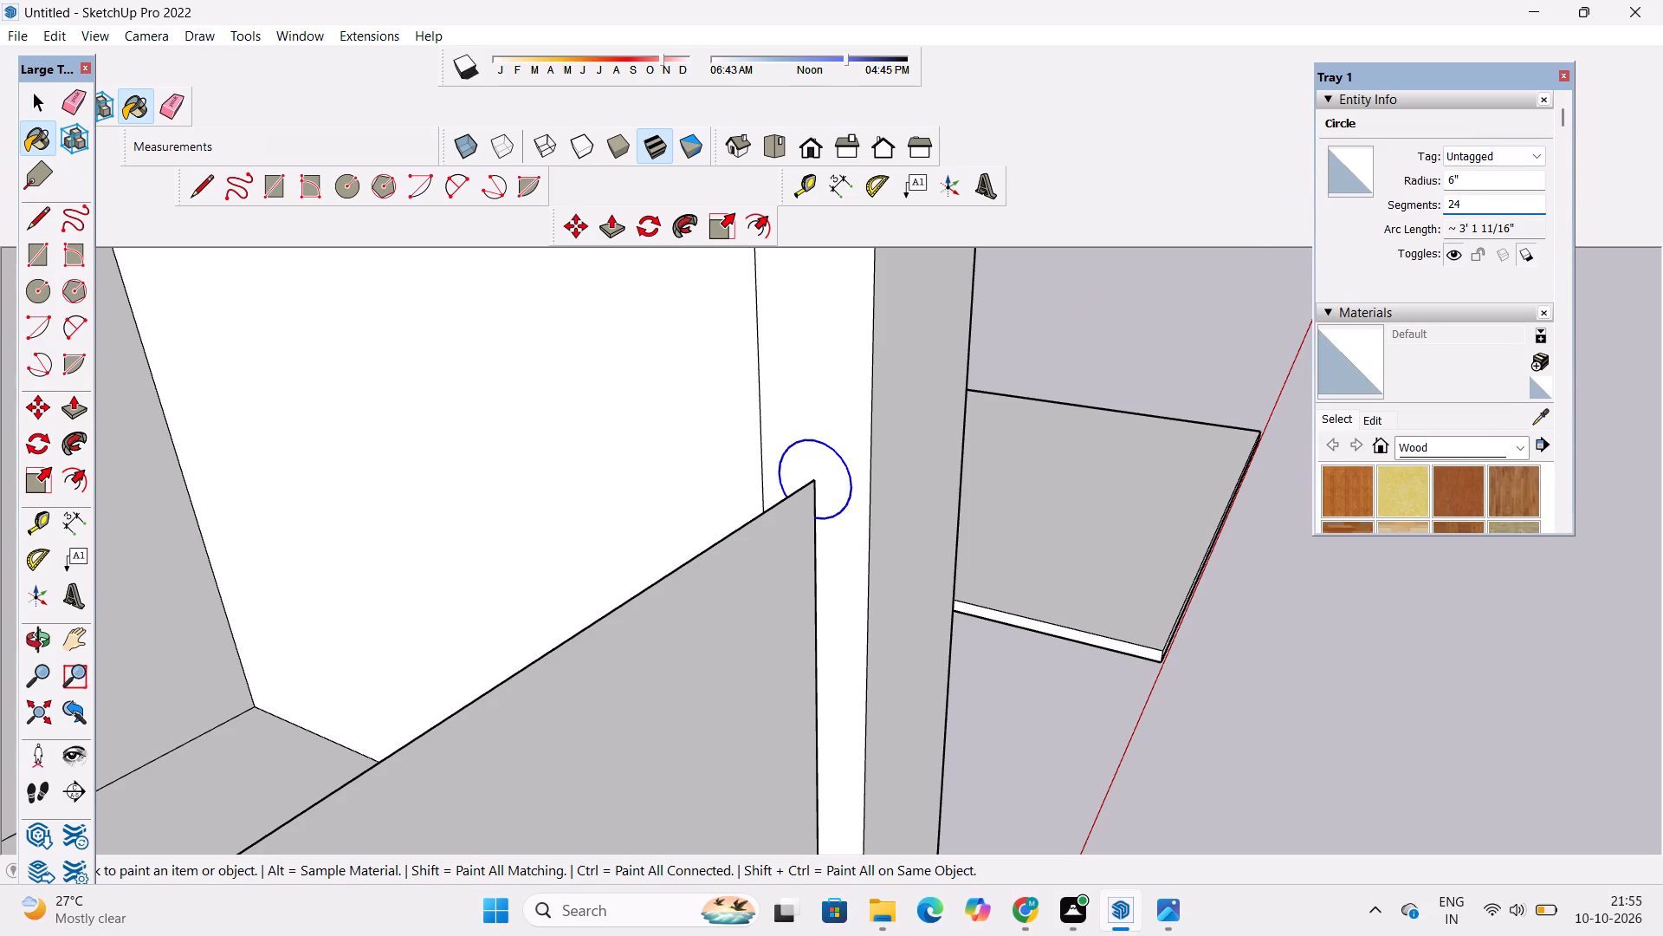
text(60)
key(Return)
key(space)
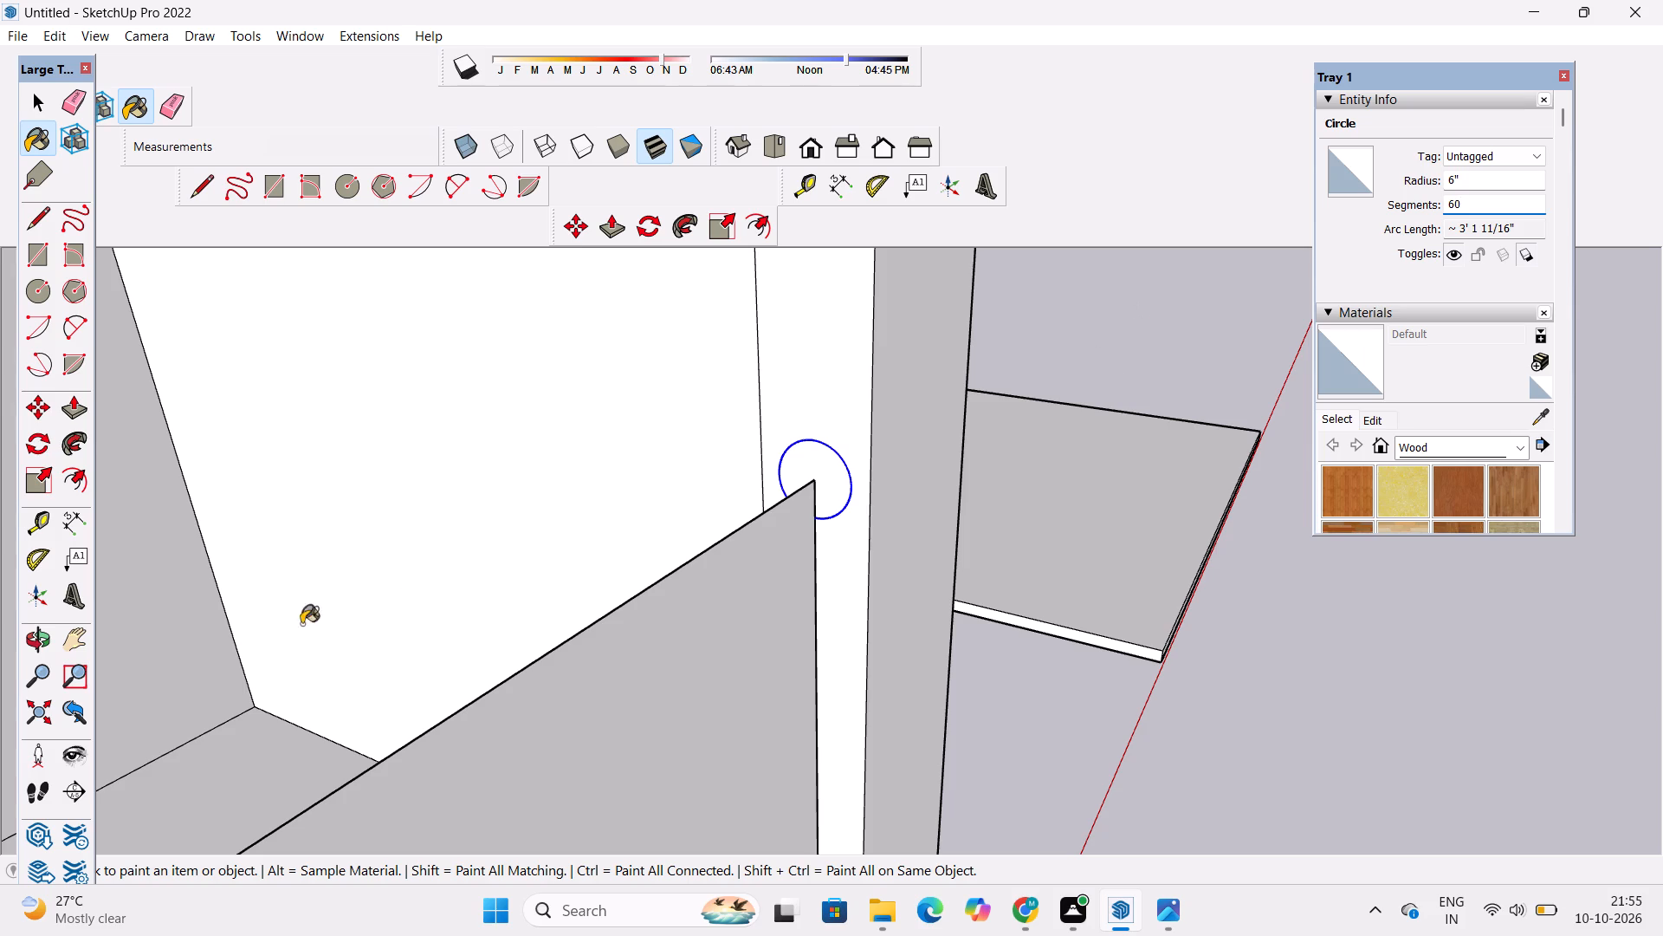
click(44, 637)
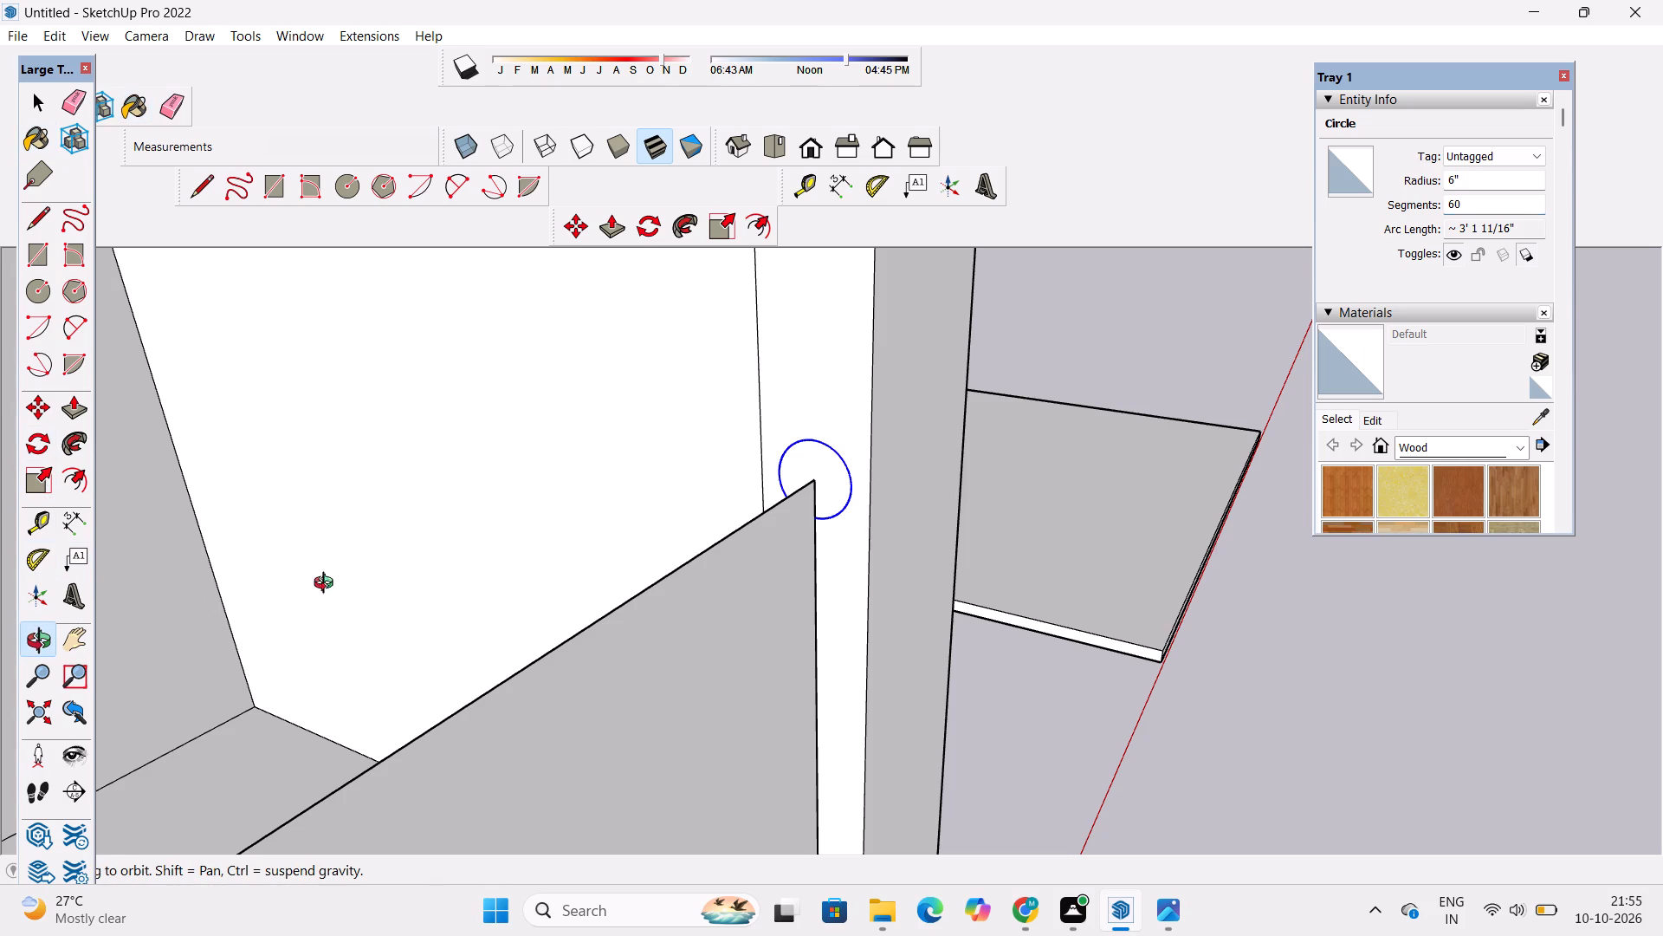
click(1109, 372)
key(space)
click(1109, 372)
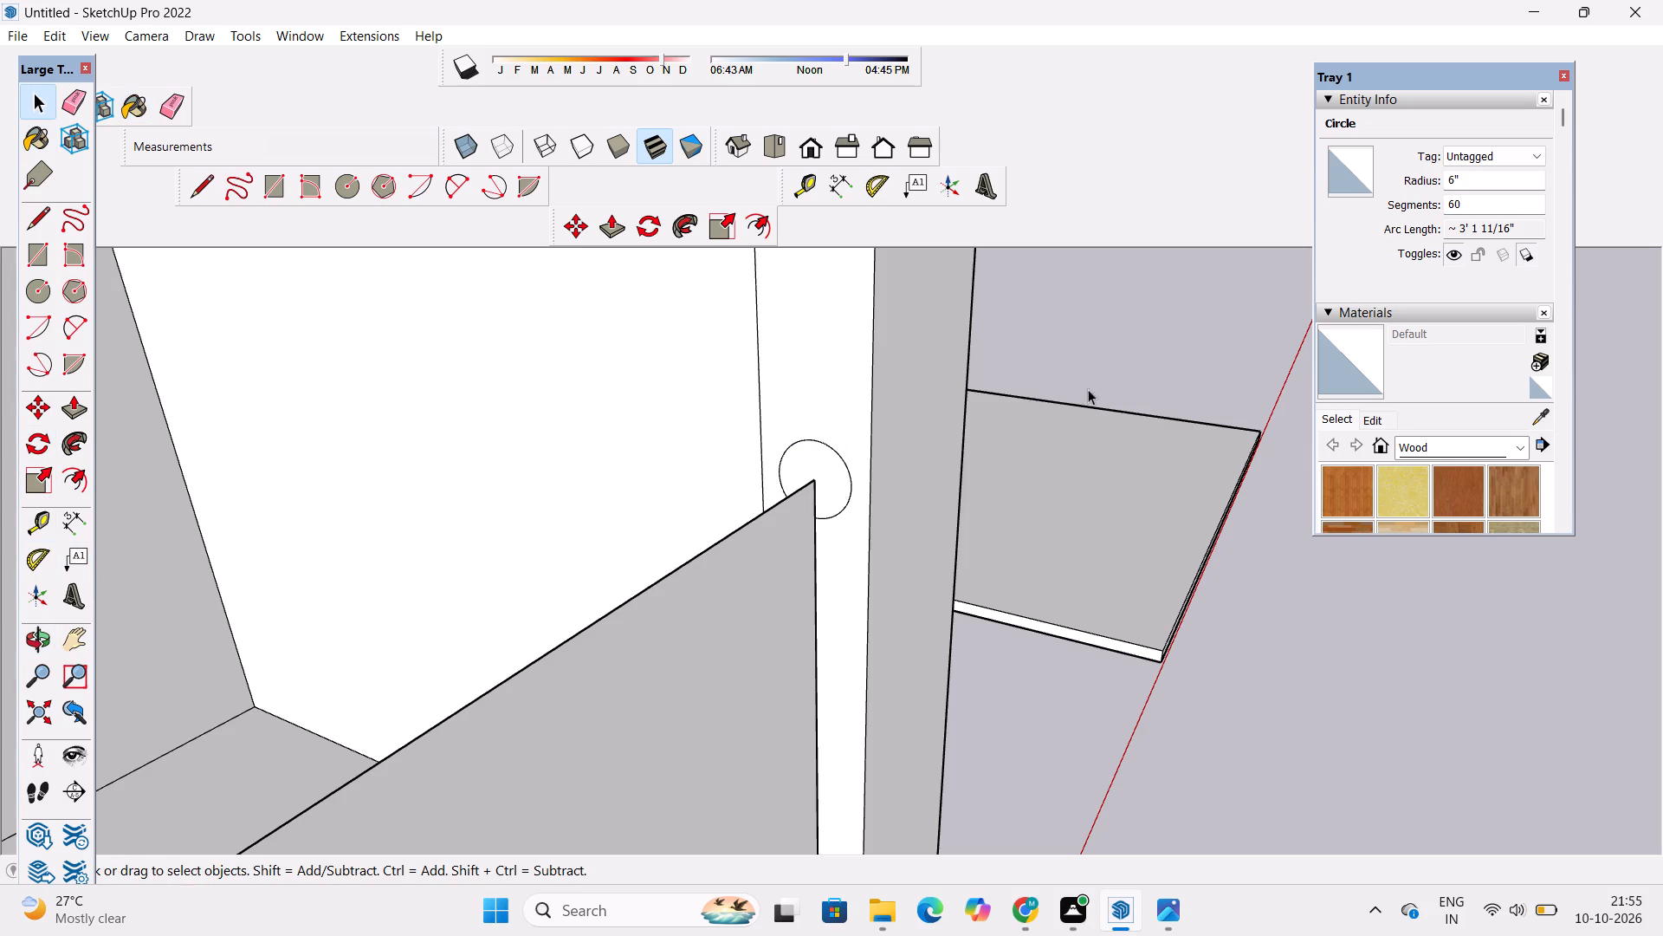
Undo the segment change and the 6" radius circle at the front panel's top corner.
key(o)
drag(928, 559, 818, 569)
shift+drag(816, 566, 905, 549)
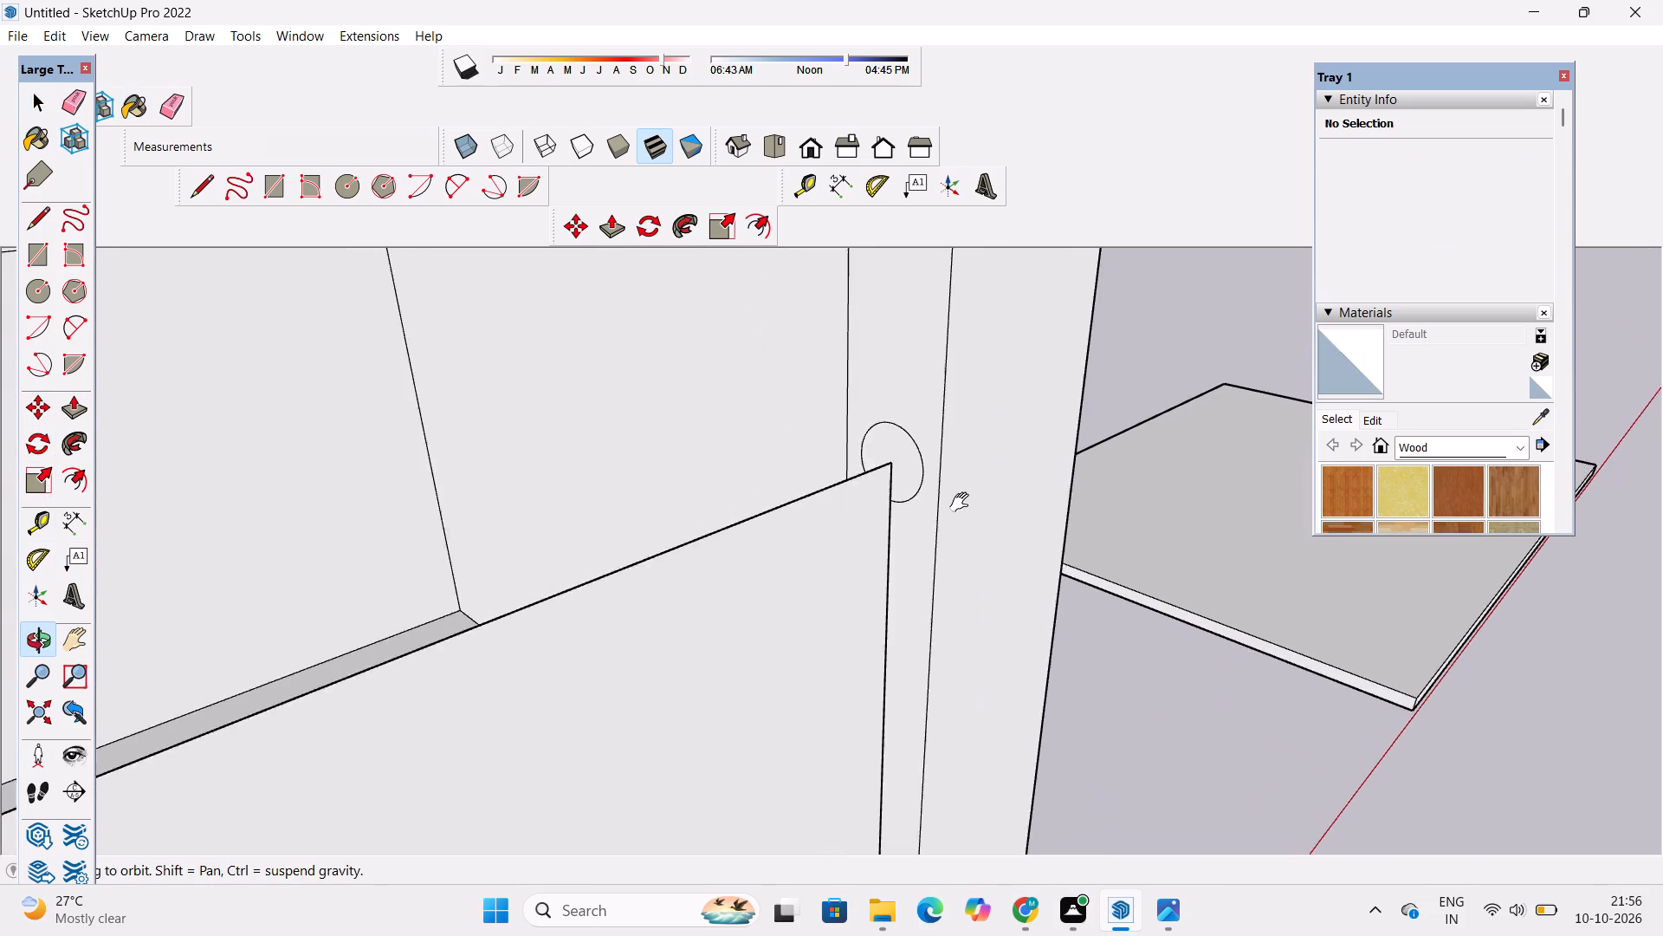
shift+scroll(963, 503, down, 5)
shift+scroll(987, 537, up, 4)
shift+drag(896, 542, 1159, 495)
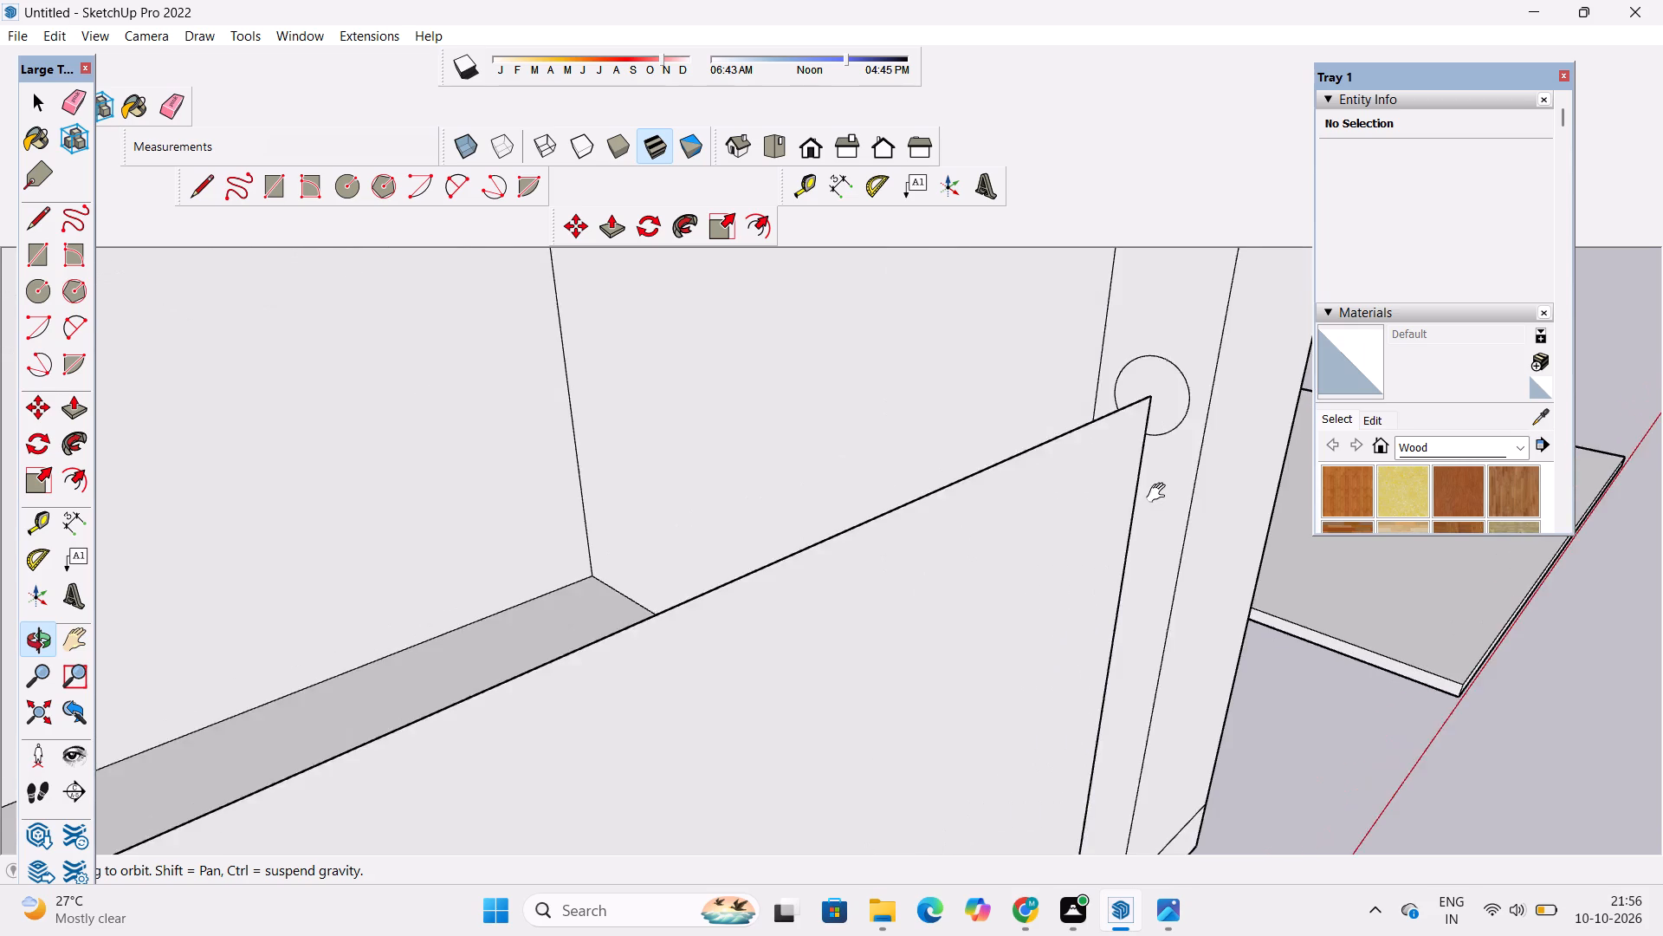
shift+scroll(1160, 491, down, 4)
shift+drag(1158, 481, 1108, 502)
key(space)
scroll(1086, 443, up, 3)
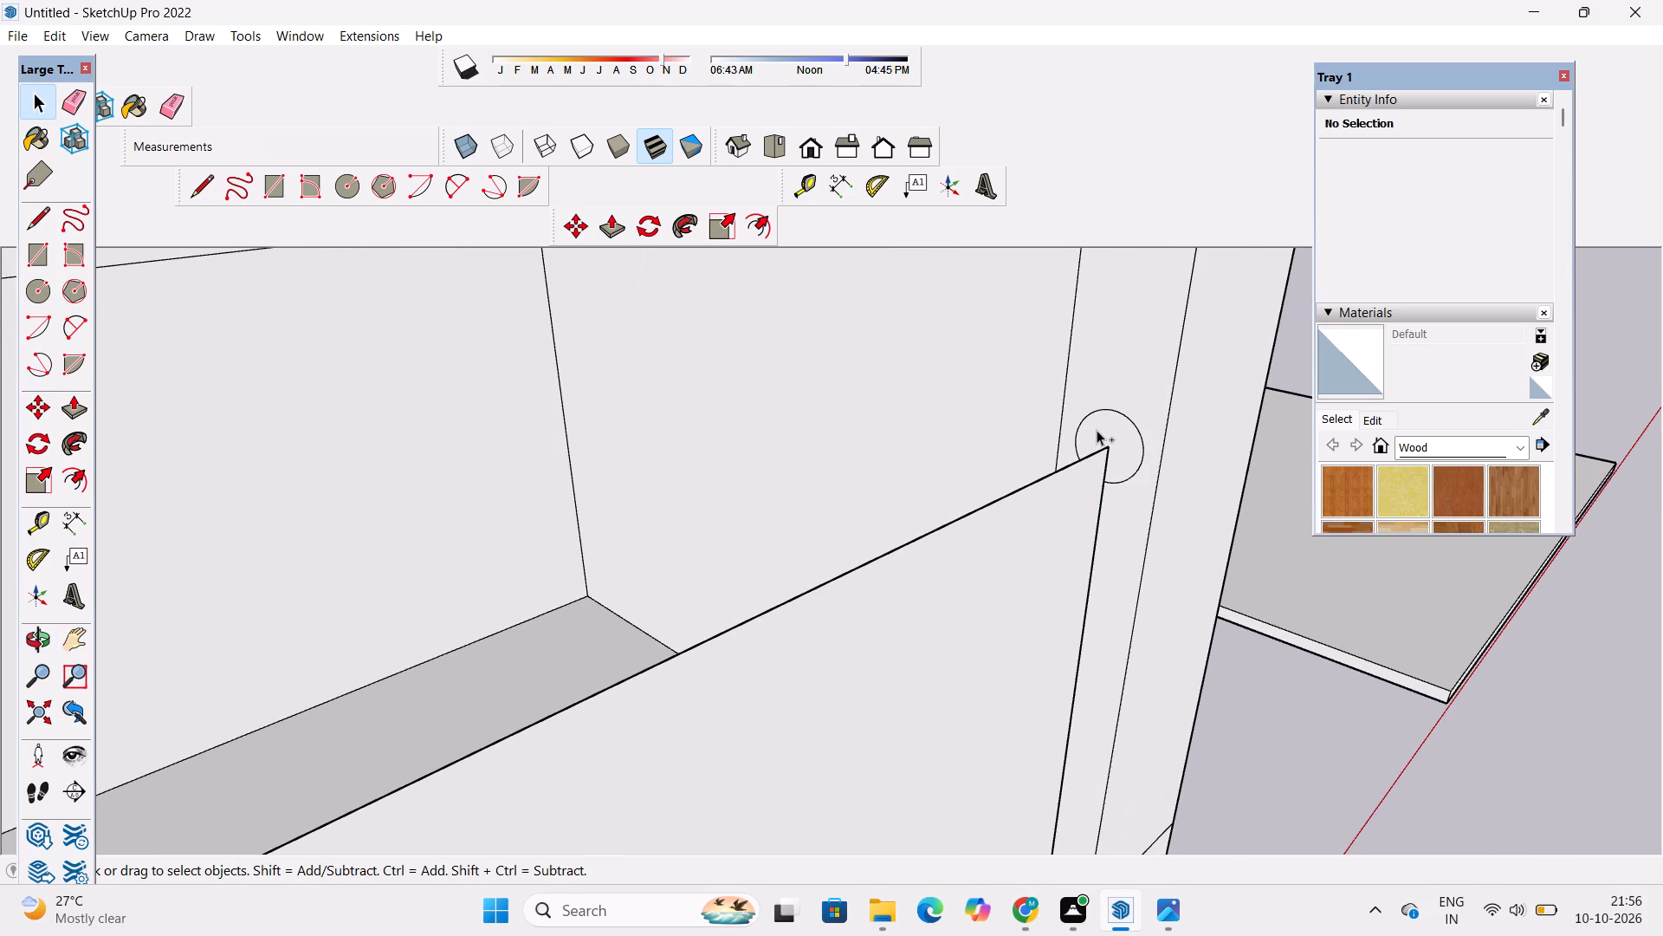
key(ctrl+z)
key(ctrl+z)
Draw a circle of 4" radius on the side wall, centred on the front panel's top right corner.
scroll(1119, 438, up, 2)
key(c)
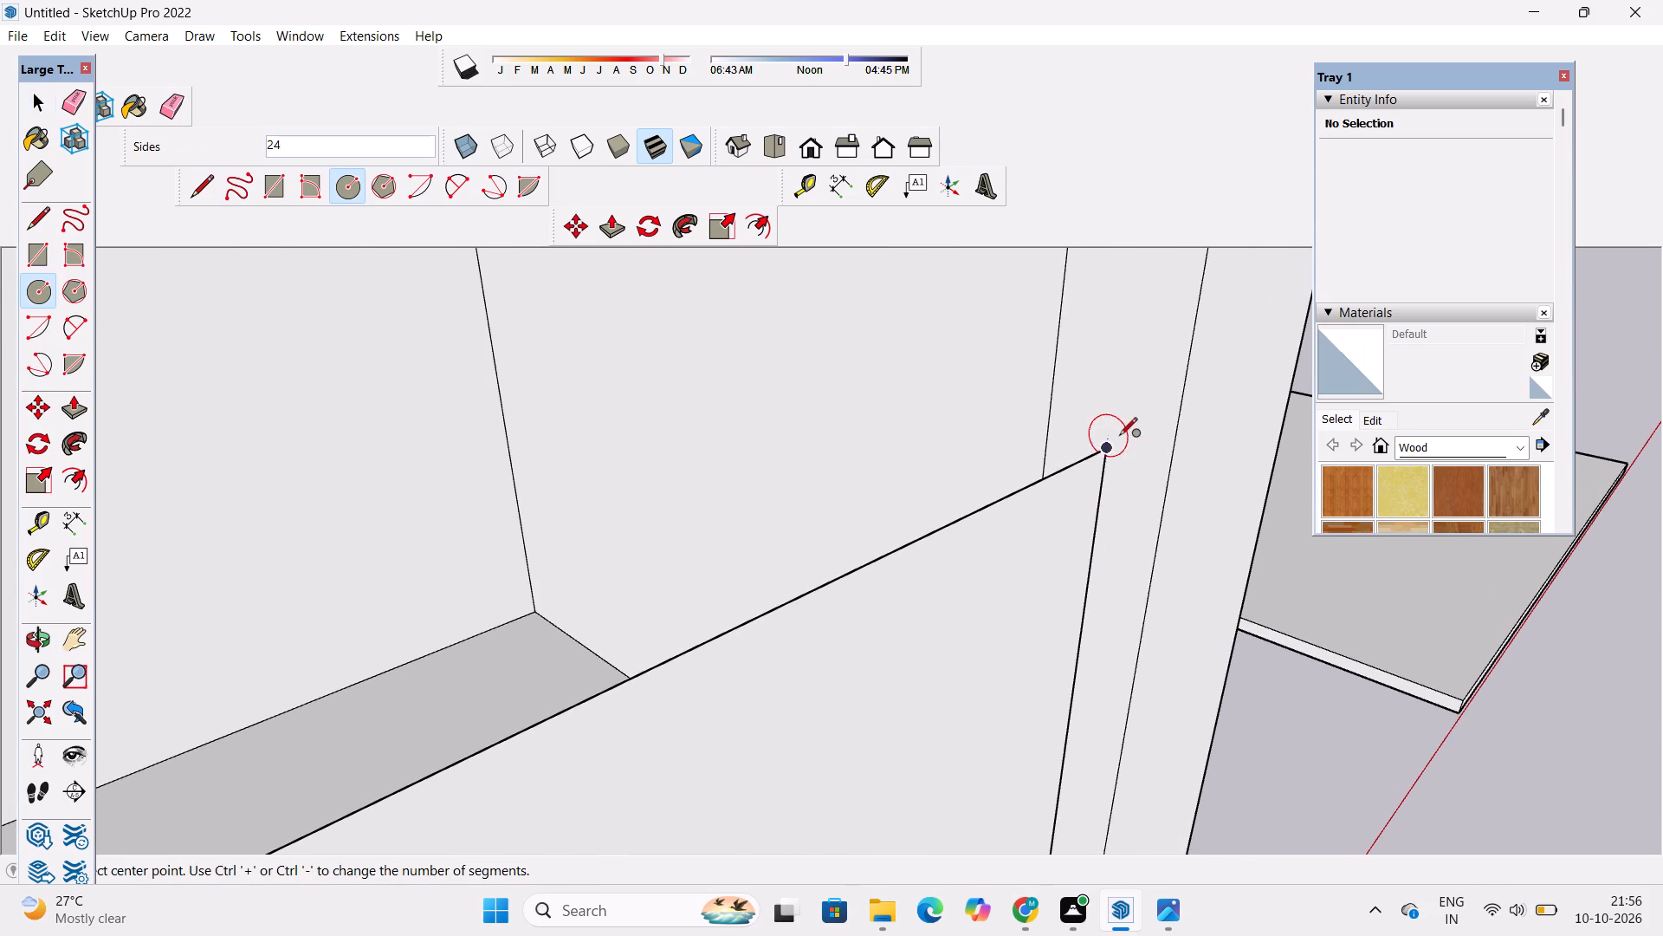
click(1105, 451)
key(space)
text(c)
scroll(1105, 450, up, 5)
click(1110, 438)
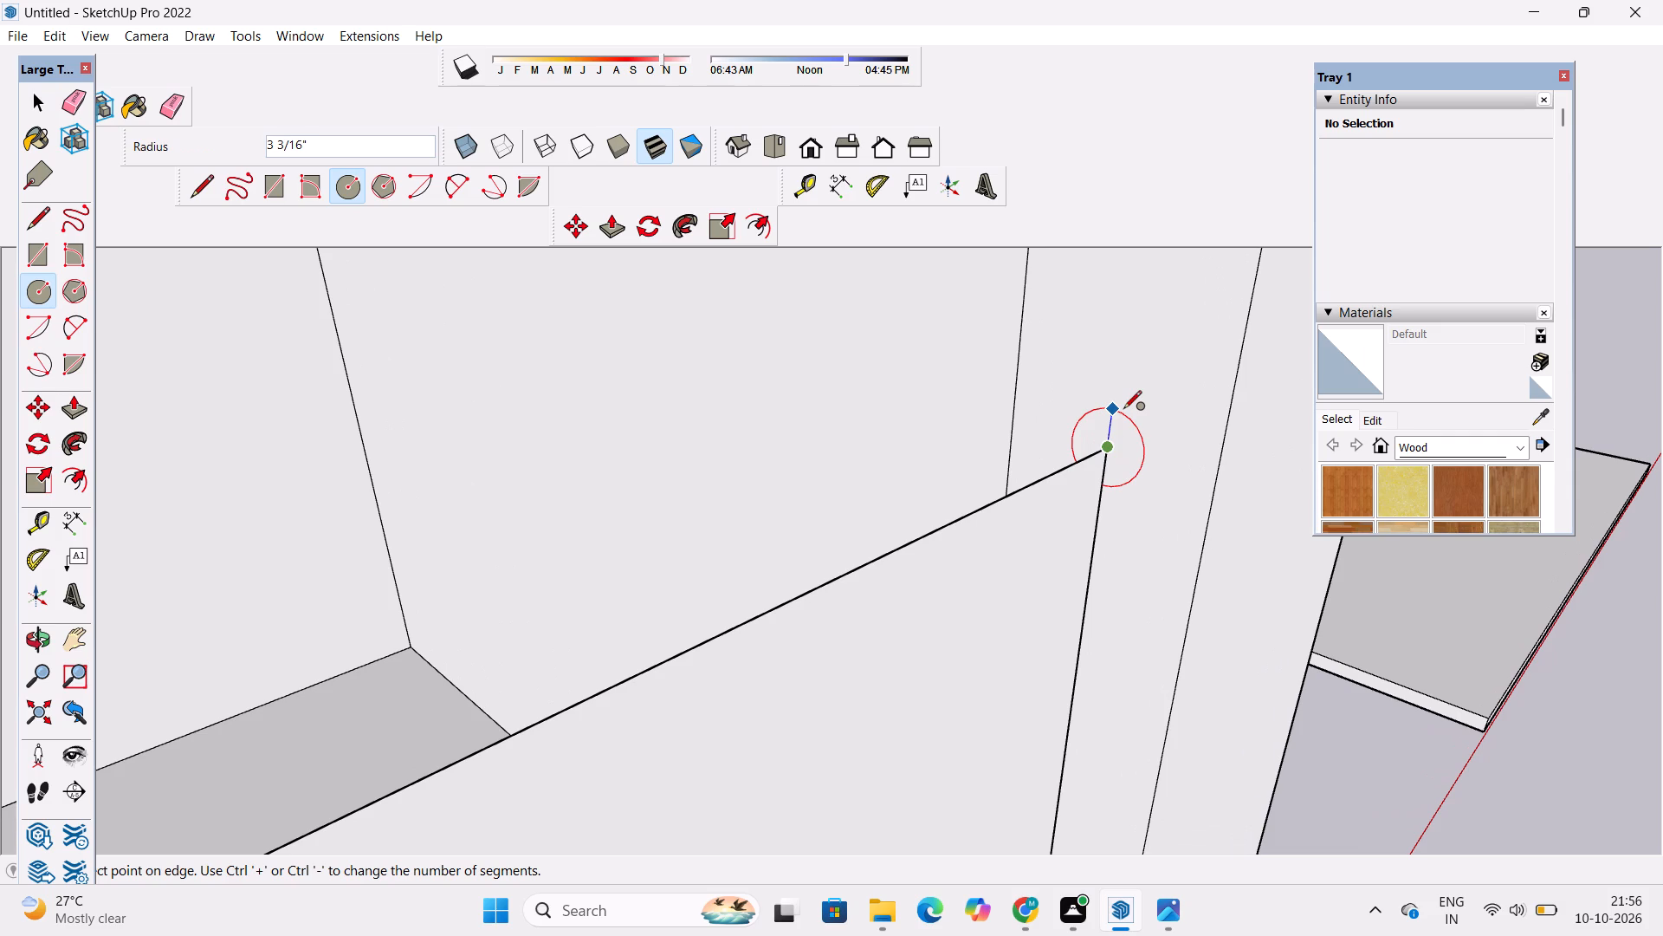
text(4")
key(Return)
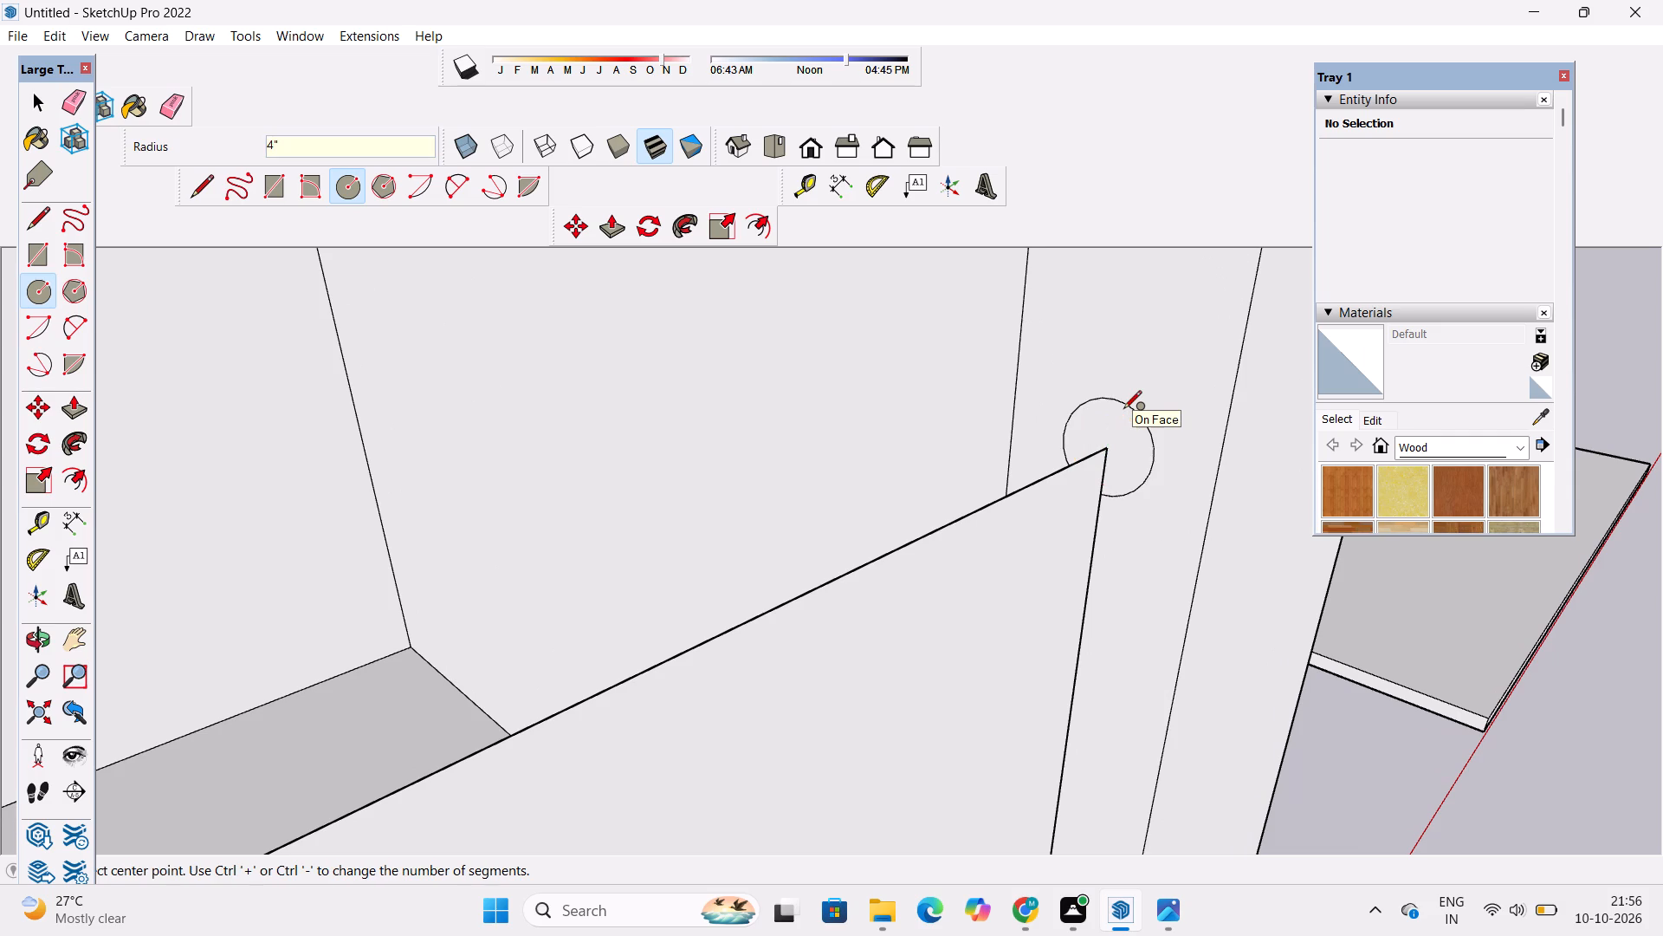
key(space)
Set the 4" radius circle's segment count to 60 and deselect it.
scroll(1120, 442, down, 11)
scroll(1134, 458, up, 1)
key(space)
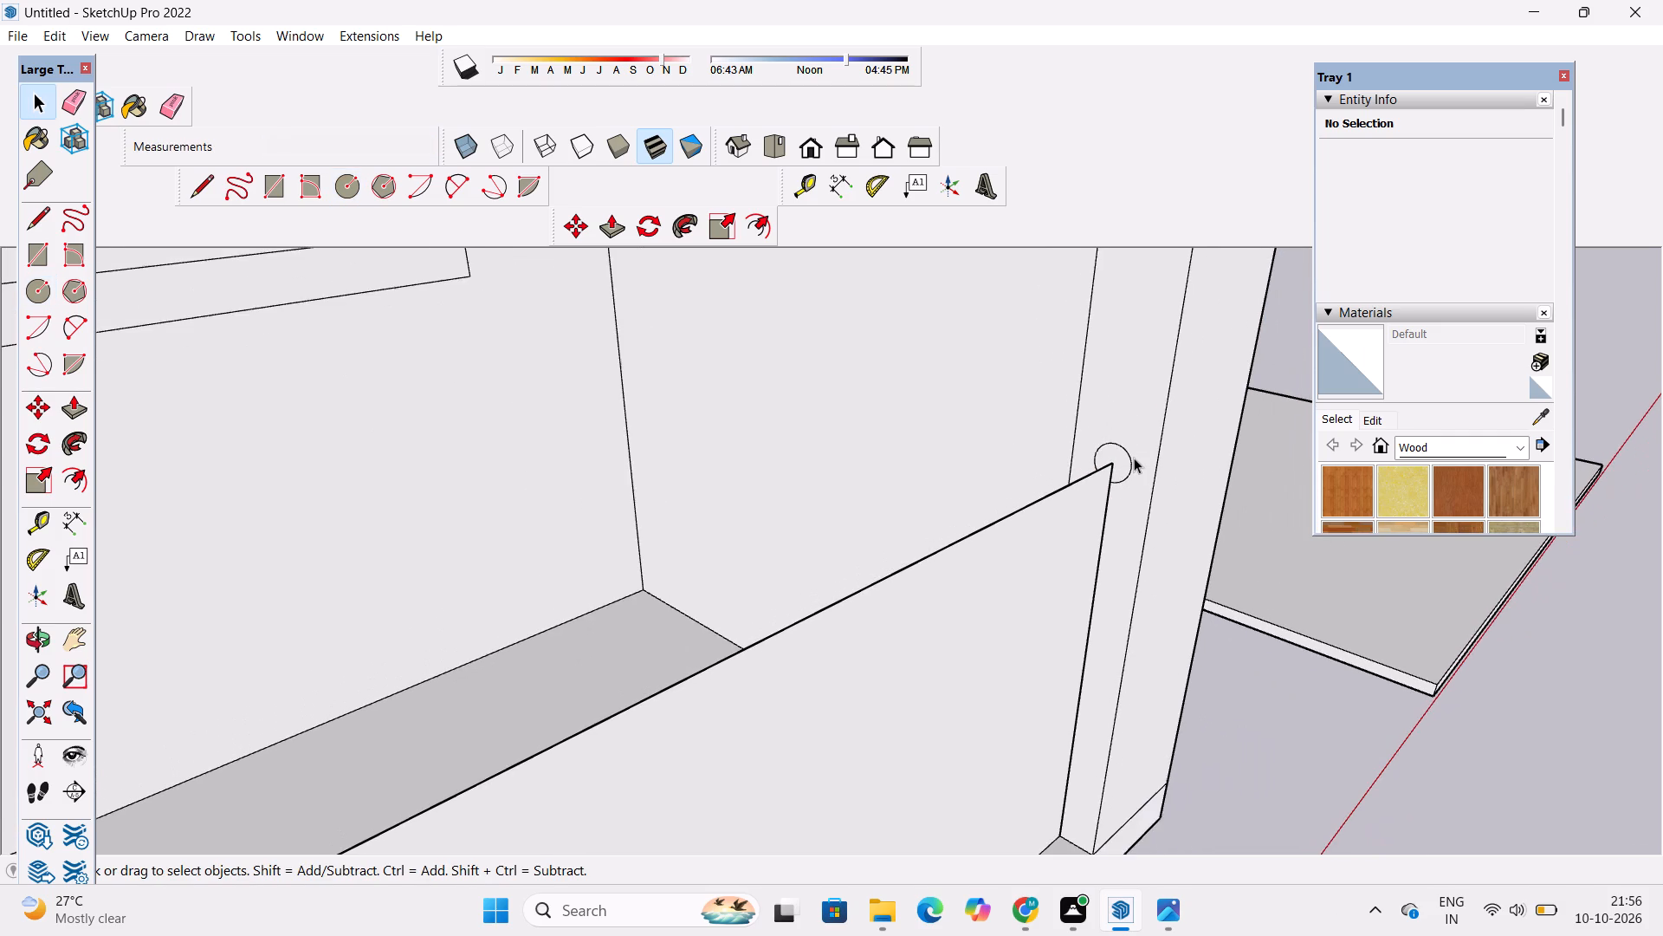
scroll(1134, 458, up, 4)
click(1131, 465)
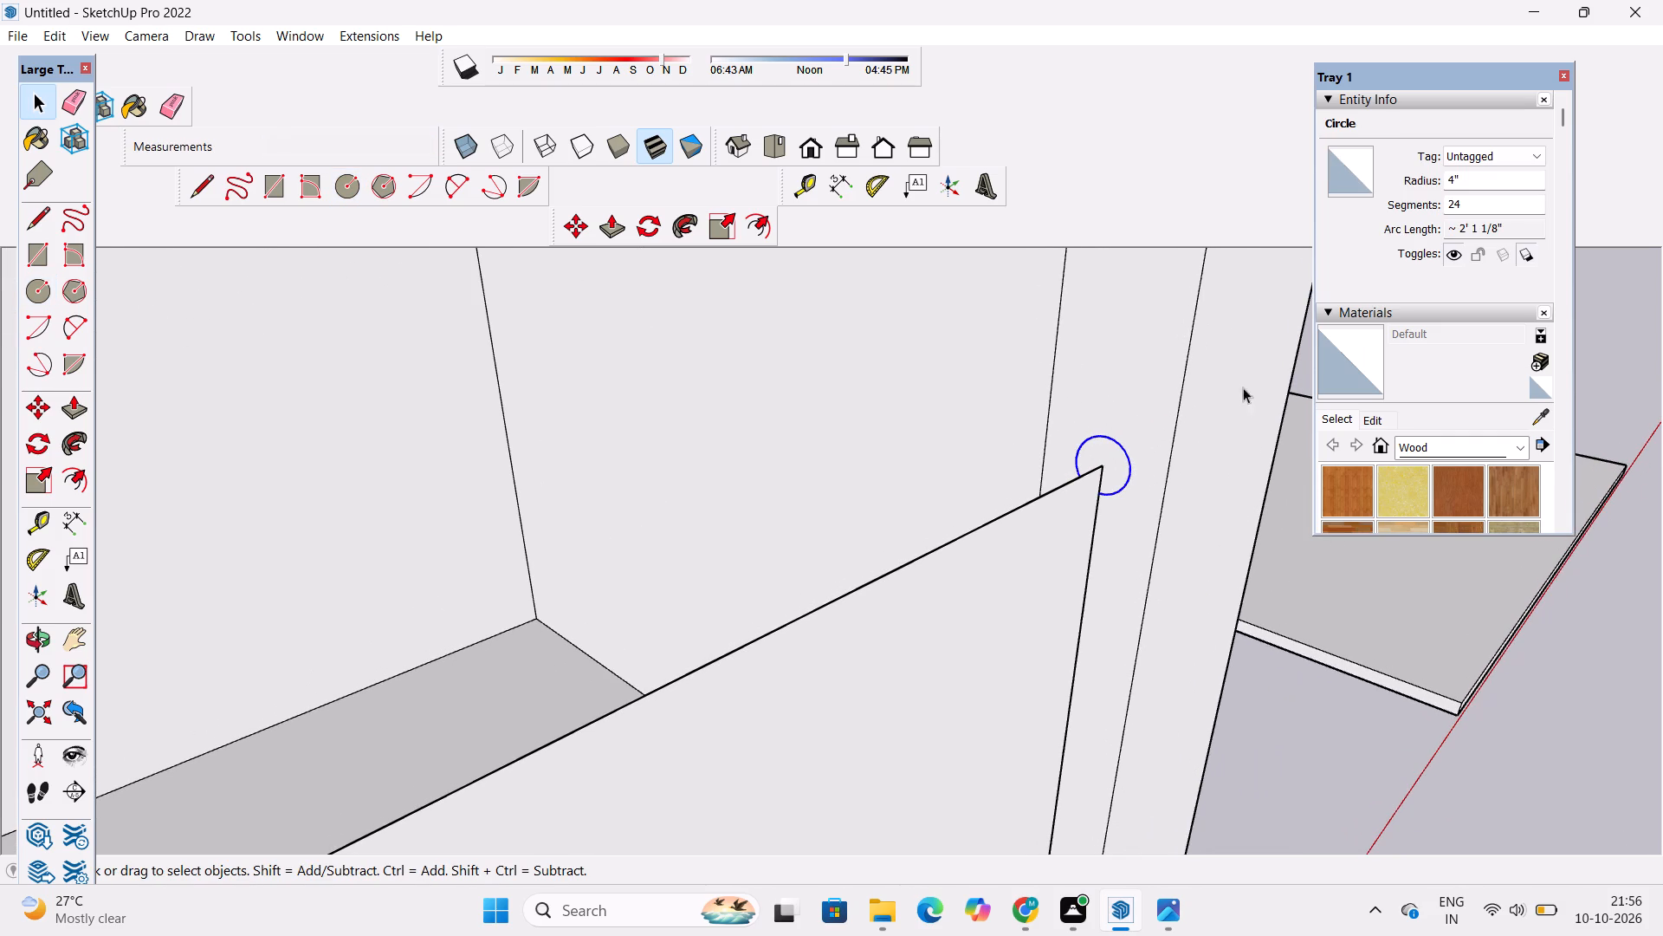
click(1472, 211)
key(BackSpace)
key(BackSpace)
key(BackSpace)
key(BackSpace)
key(BackSpace)
key(BackSpace)
key(BackSpace)
key(BackSpace)
key(BackSpace)
key(BackSpace)
key(BackSpace)
text(60)
key(Return)
key(o)
scroll(1010, 516, down, 5)
scroll(1010, 516, up, 2)
click(1257, 699)
Sweep the 4" radius circle along the front panel's top edge with Follow Me to form the round handrail.
key(o)
scroll(1123, 656, down, 7)
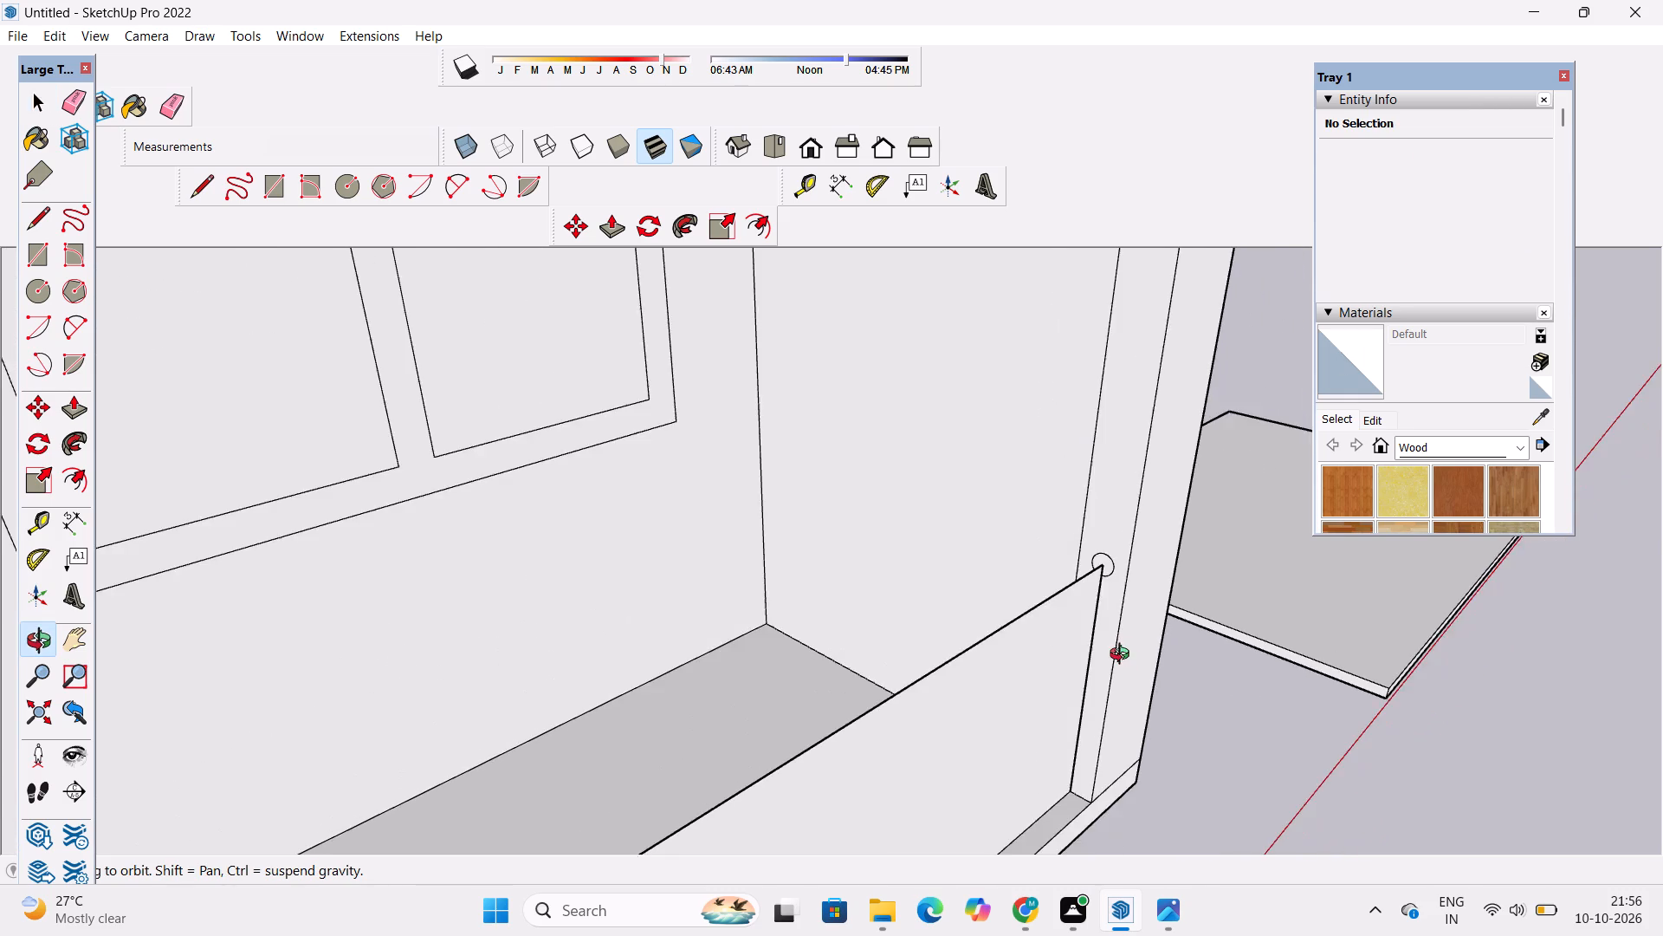
drag(1135, 661, 1000, 614)
scroll(1000, 614, up, 2)
shift+drag(994, 623, 991, 545)
shift+scroll(1012, 540, down, 6)
shift+drag(1012, 540, 1041, 557)
drag(1054, 575, 1112, 594)
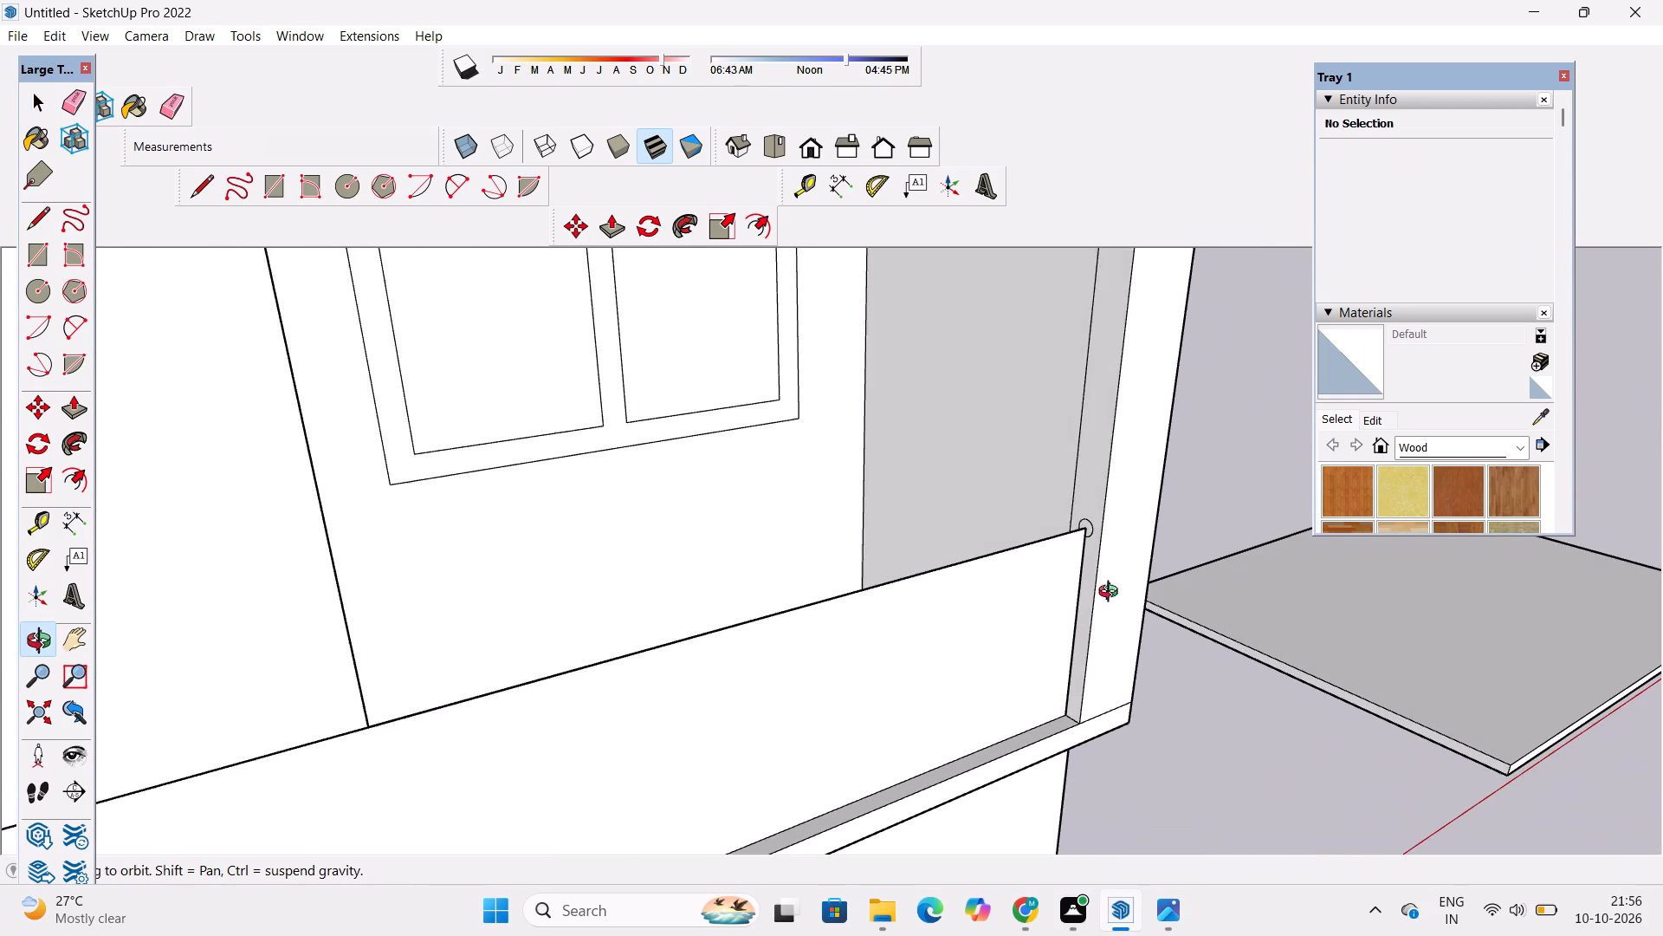
drag(1112, 594, 1107, 594)
shift+drag(1104, 580, 1090, 574)
key(space)
click(1196, 469)
scroll(1052, 526, up, 6)
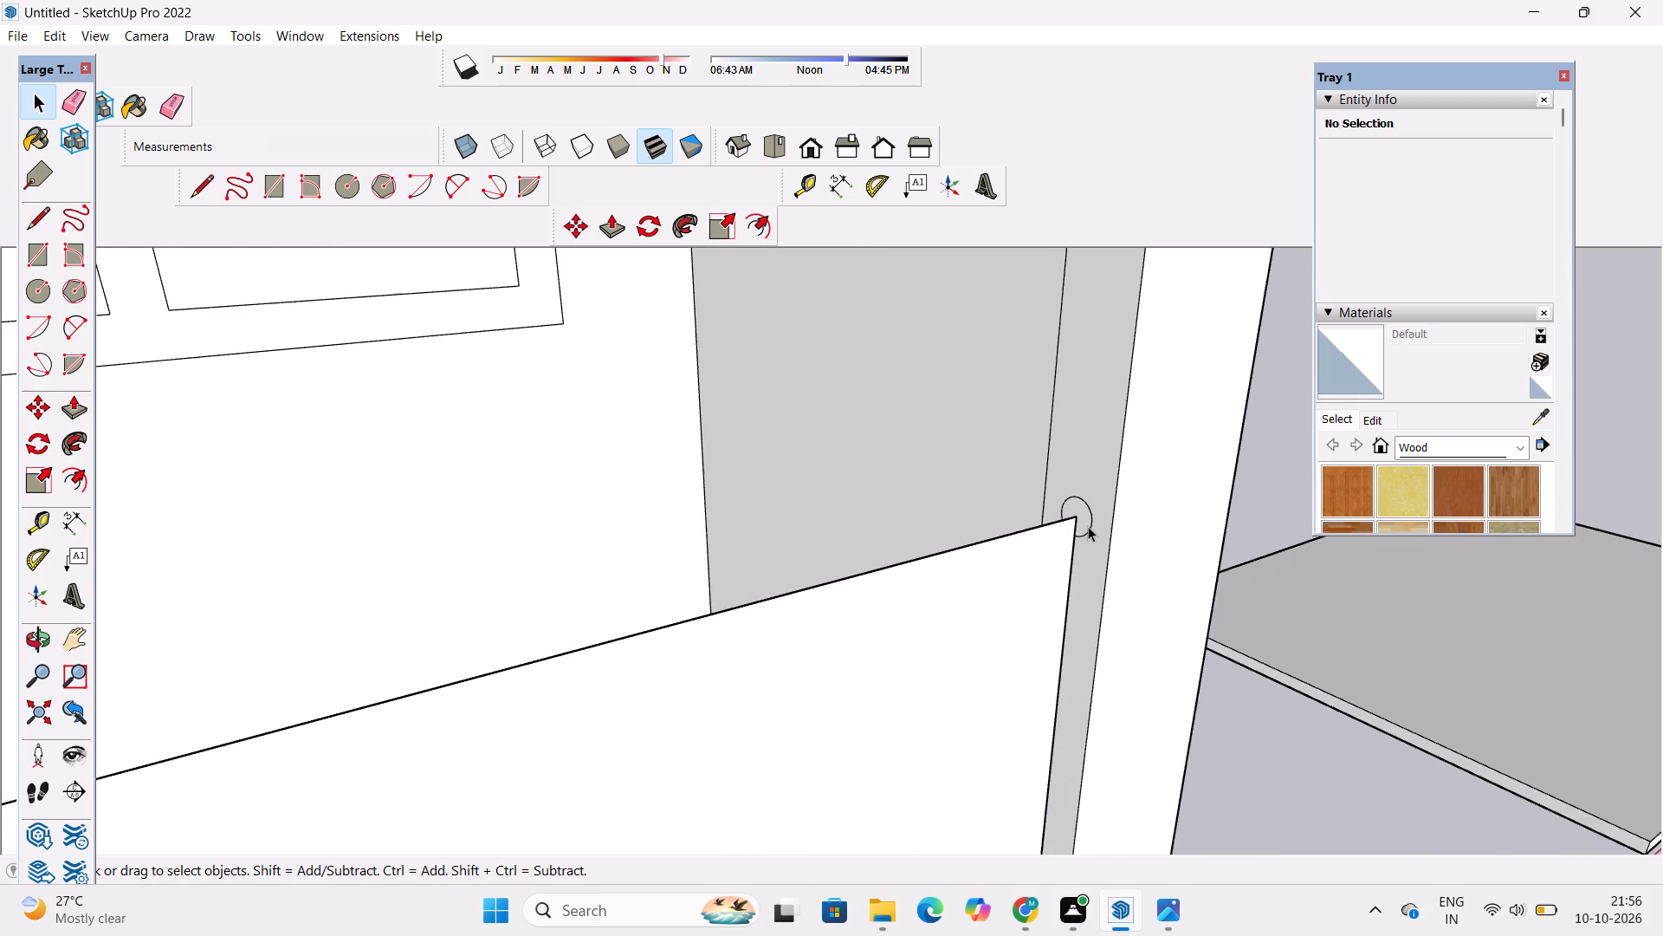
scroll(1088, 526, up, 12)
double_click(1081, 510)
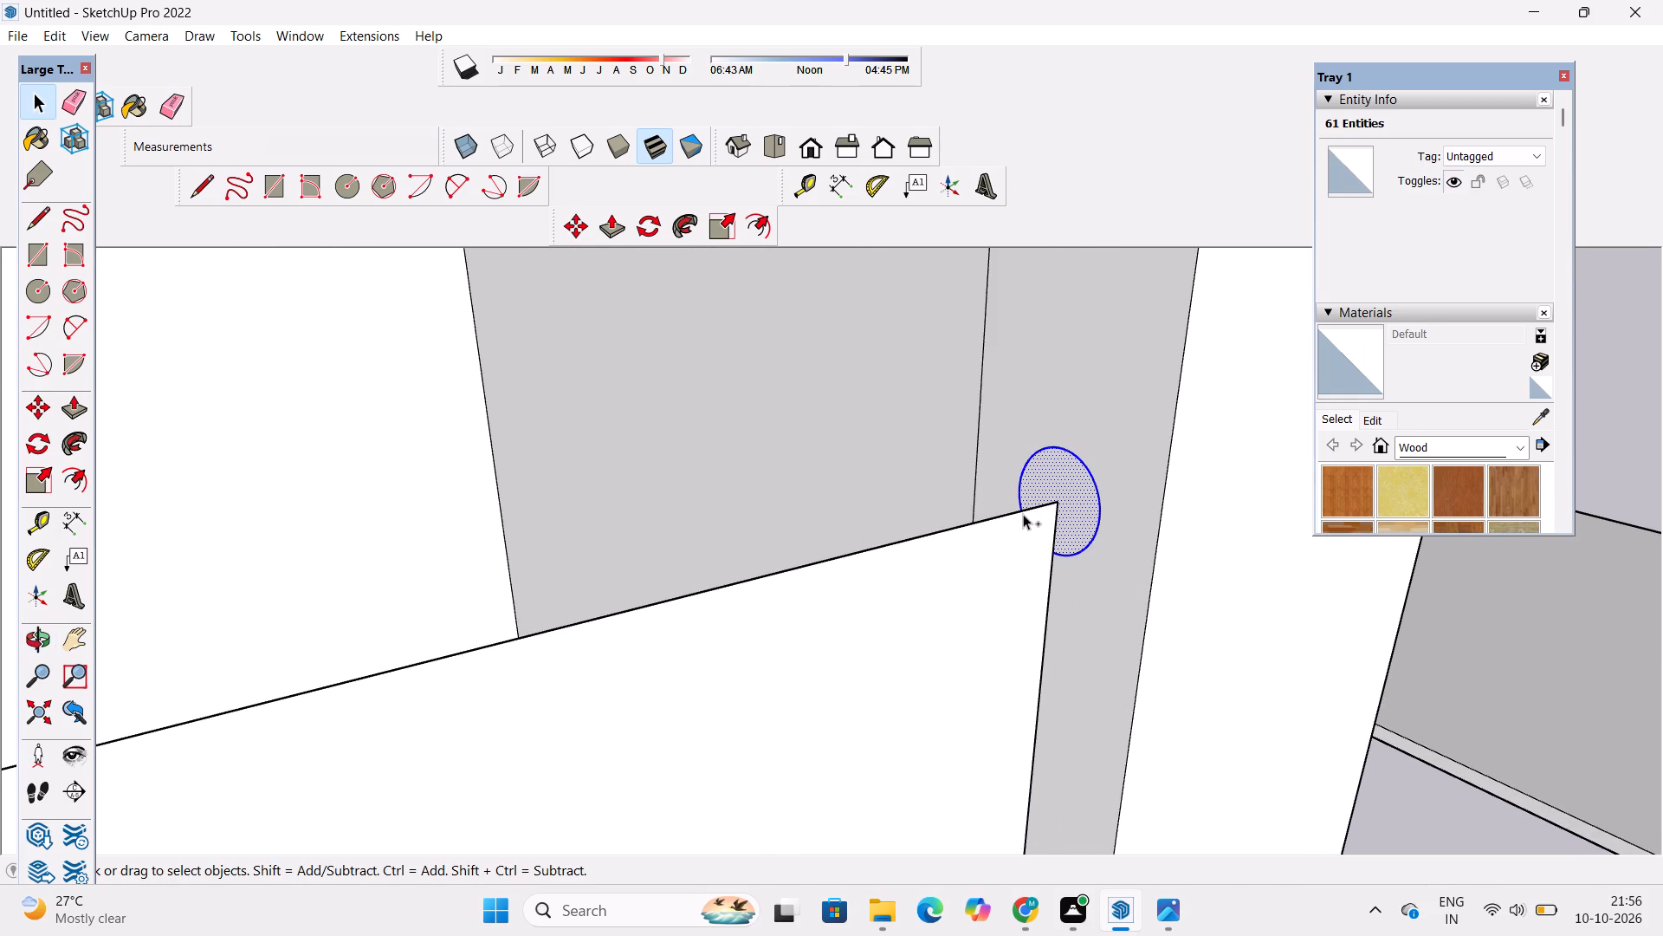
ctrl+click(1021, 514)
ctrl+scroll(1021, 514, down, 5)
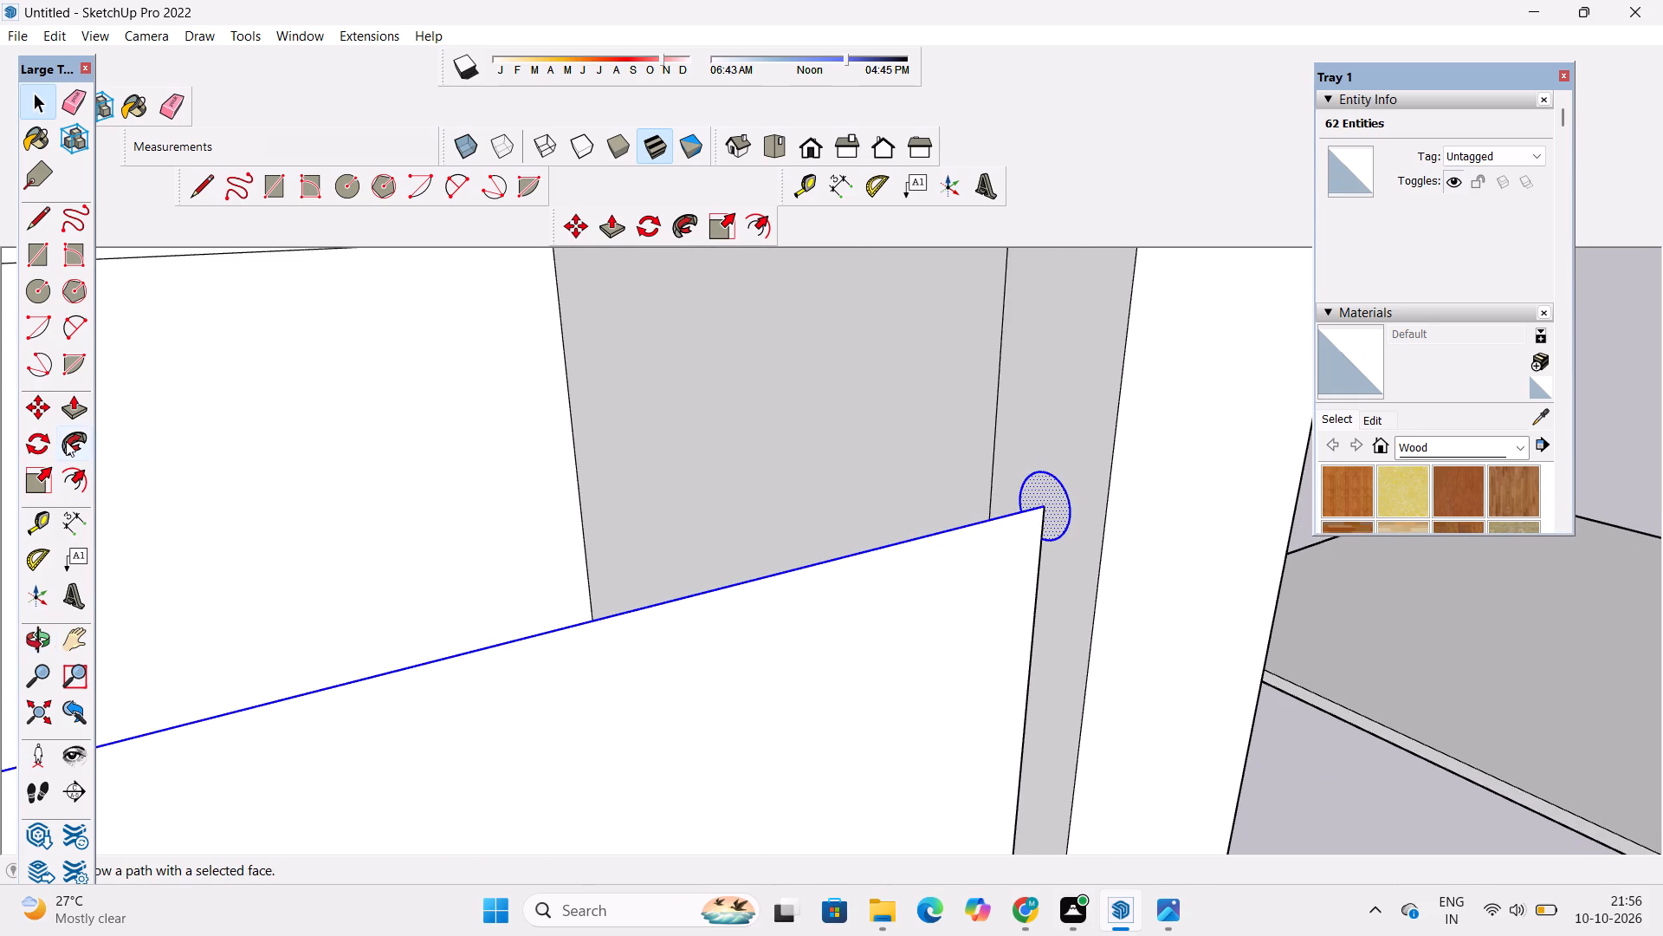
click(66, 439)
click(1032, 486)
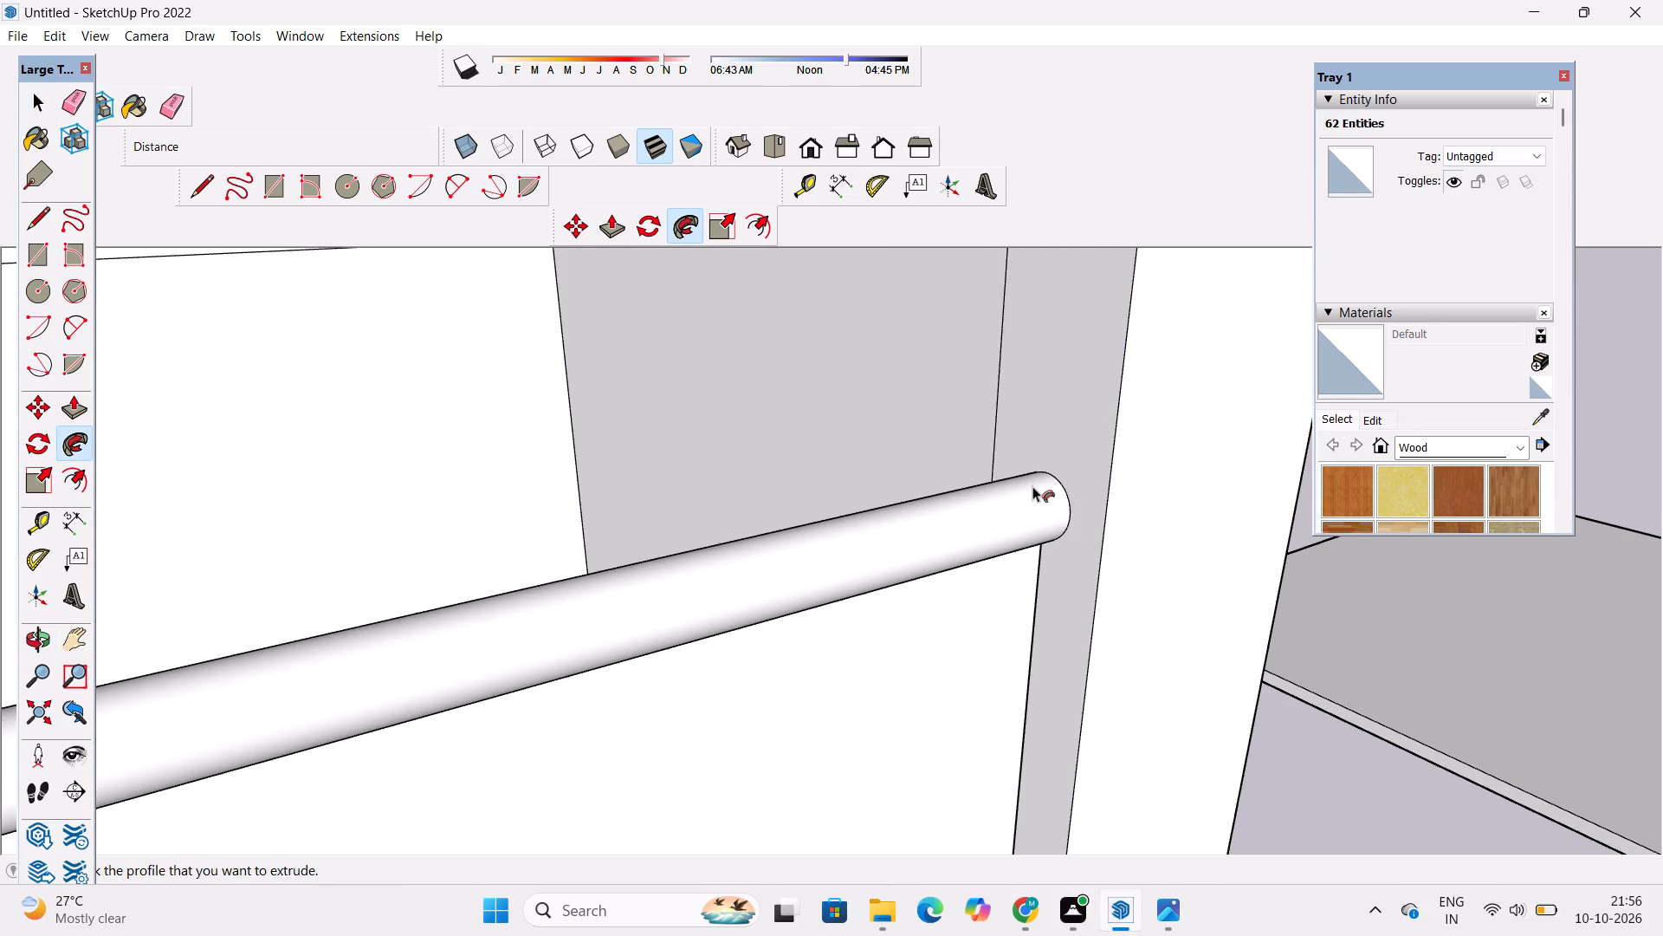
key(space)
Draw an 8' vertical line on the upper opening's right side wall, starting from the midpoint of the narrow strip's floor edge.
text(o)
scroll(1026, 461, down, 8)
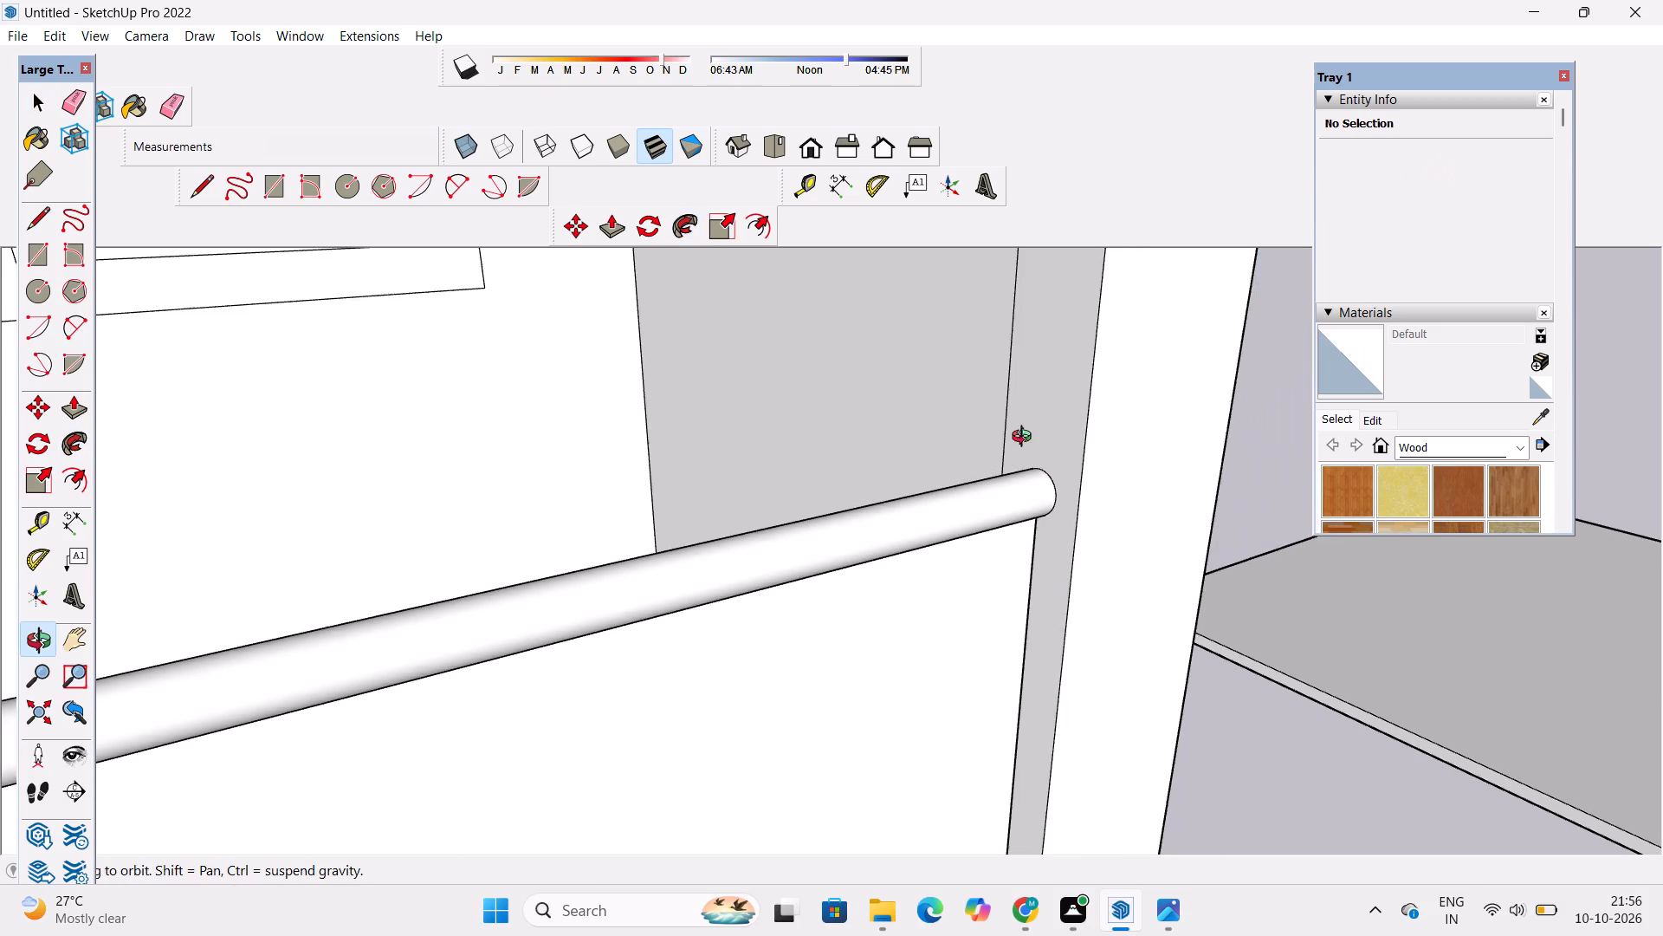
scroll(1026, 439, down, 3)
drag(1068, 525, 971, 520)
scroll(952, 516, down, 5)
shift+drag(943, 538, 974, 513)
scroll(975, 513, down, 7)
drag(1079, 549, 1004, 544)
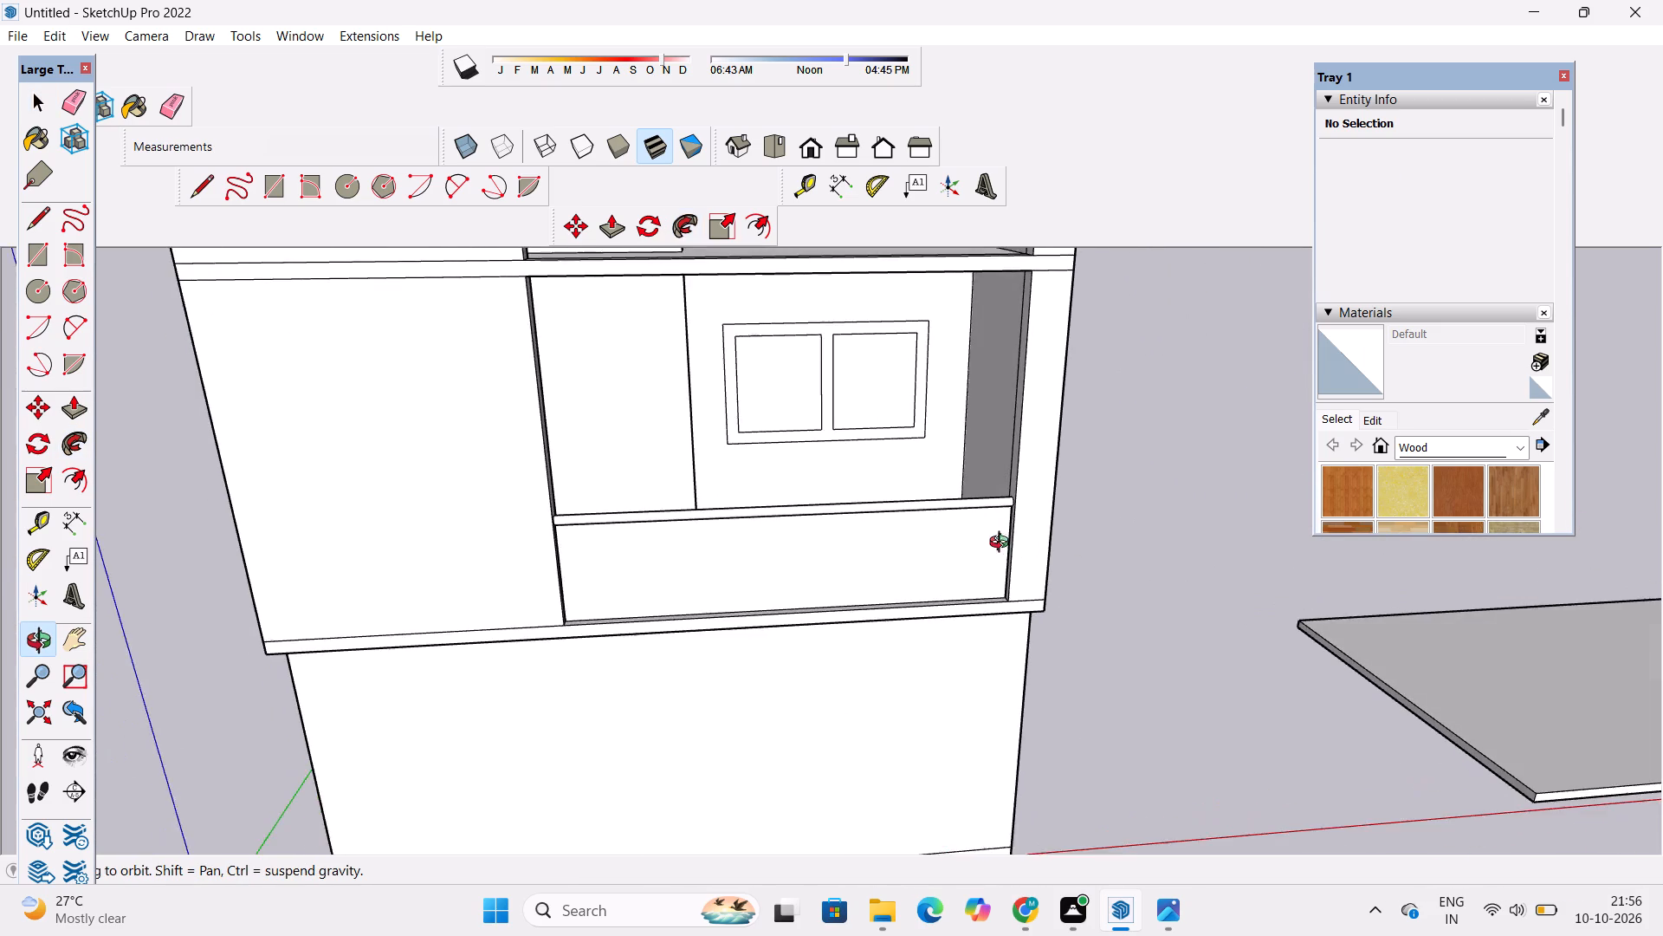
scroll(929, 545, up, 2)
shift+drag(929, 545, 942, 575)
shift+click(942, 565)
shift+drag(957, 595, 943, 541)
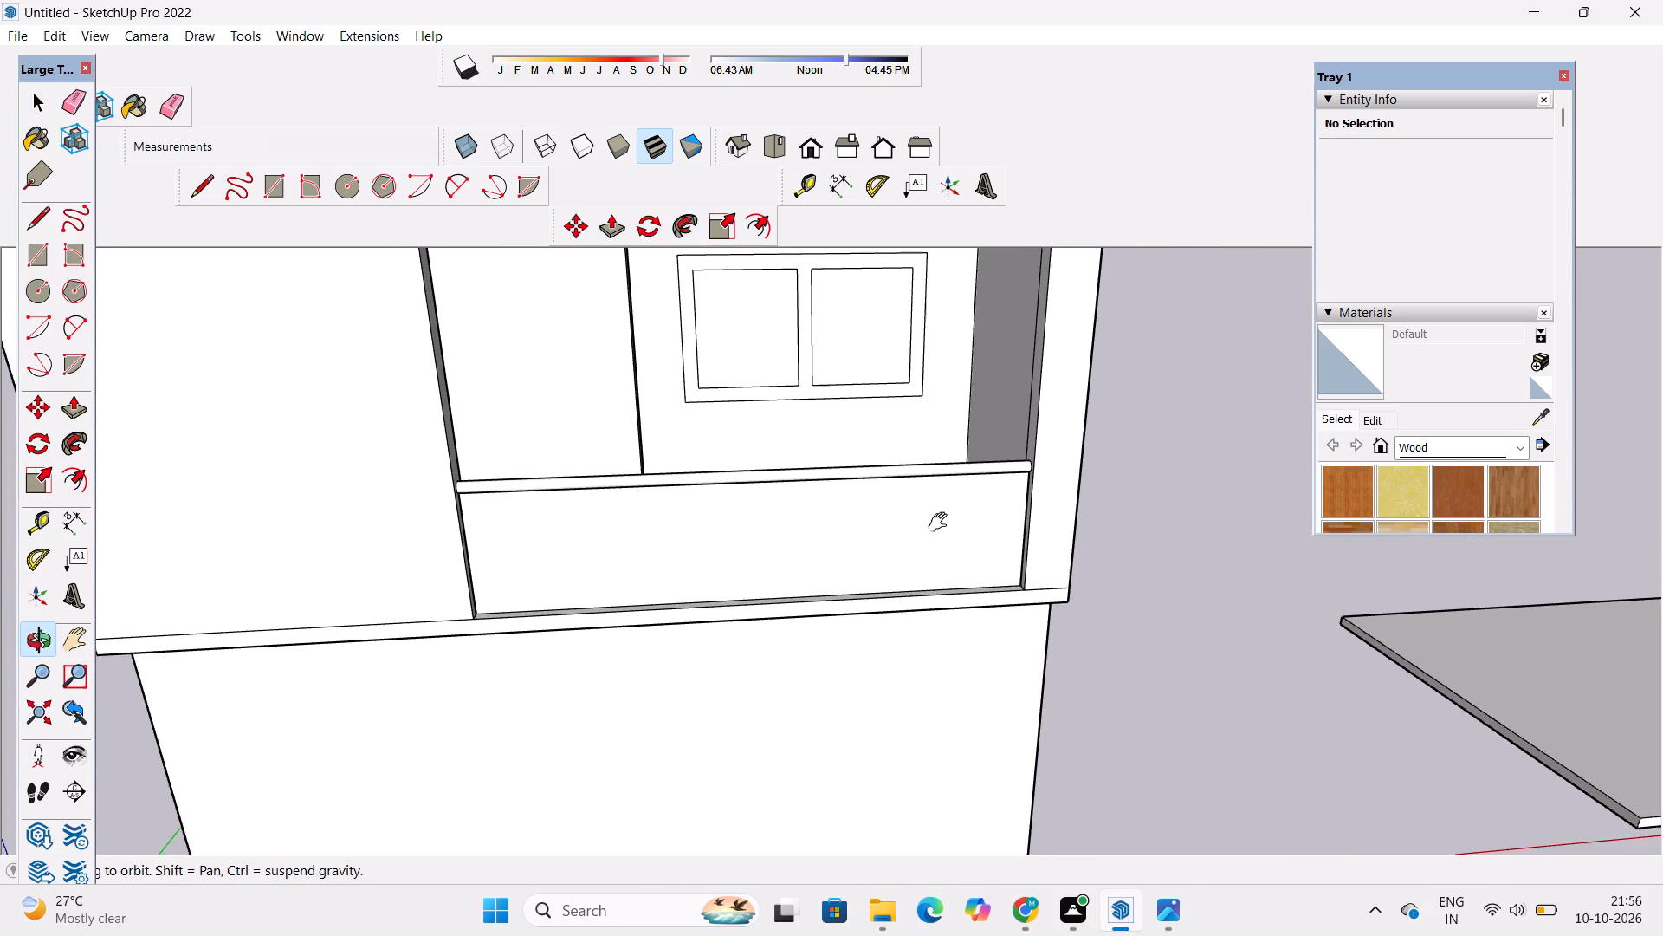
shift+scroll(942, 523, down, 11)
shift+drag(946, 536, 1003, 725)
scroll(991, 665, up, 4)
shift+drag(985, 640, 960, 556)
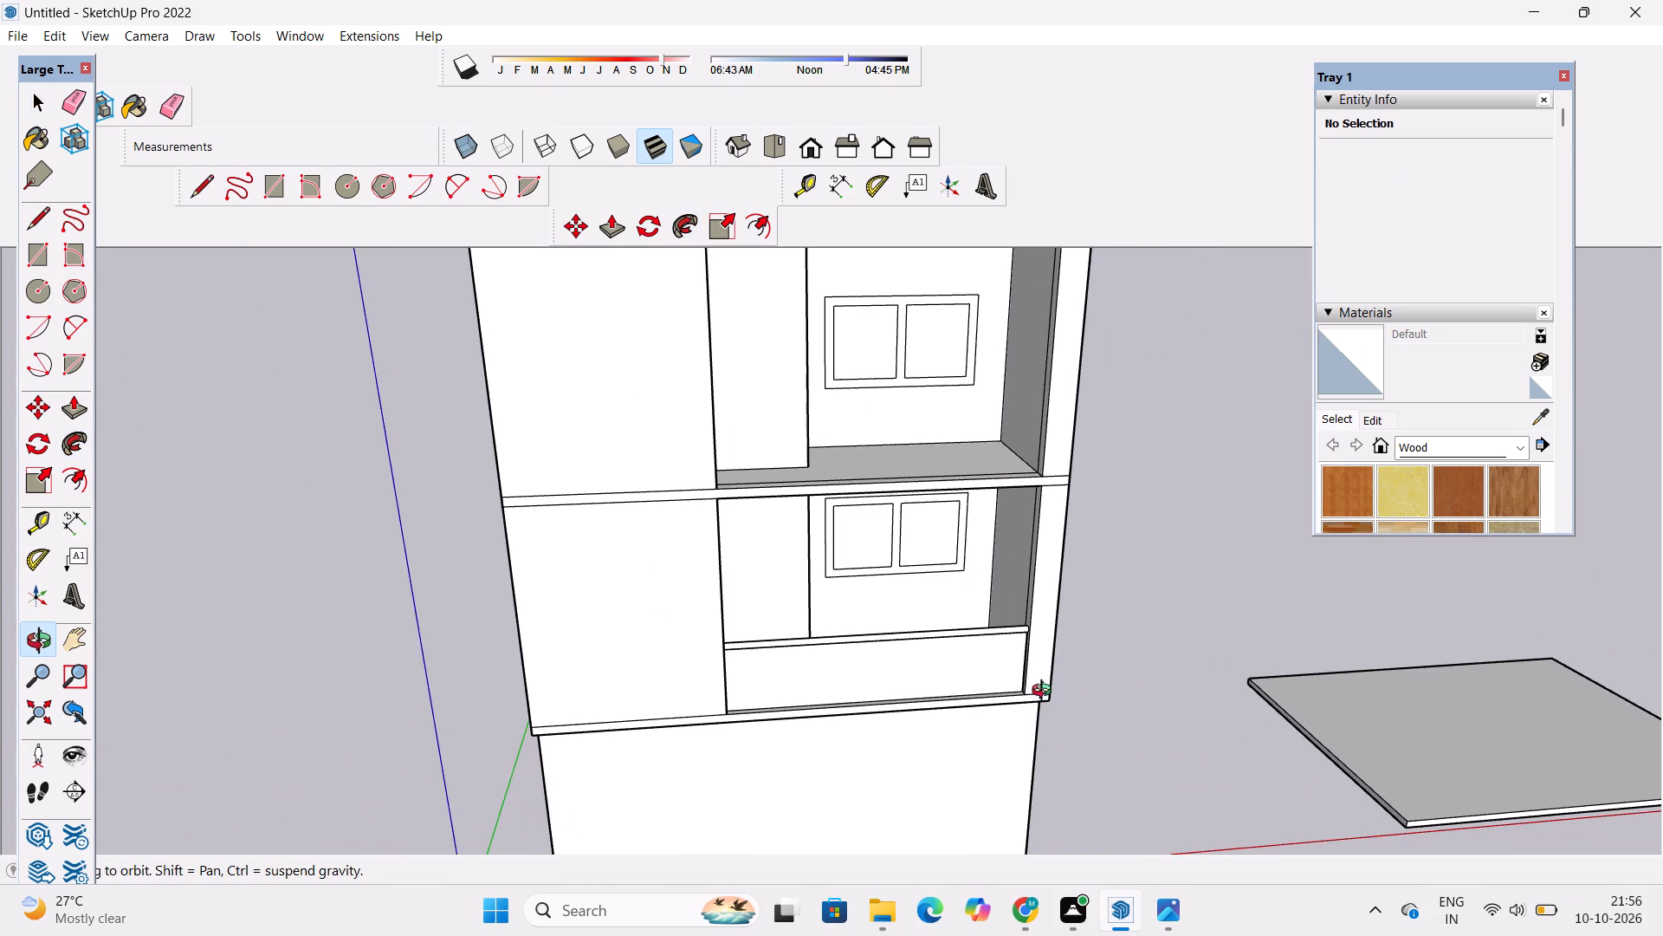
scroll(929, 638, up, 2)
drag(926, 635, 1026, 732)
shift+drag(991, 526, 1014, 682)
scroll(1032, 622, up, 5)
shift+drag(1057, 622, 935, 623)
drag(961, 640, 1055, 660)
scroll(1064, 634, up, 2)
shift+drag(1019, 619, 1003, 652)
drag(1003, 652, 1013, 649)
key(l)
scroll(1025, 614, up, 3)
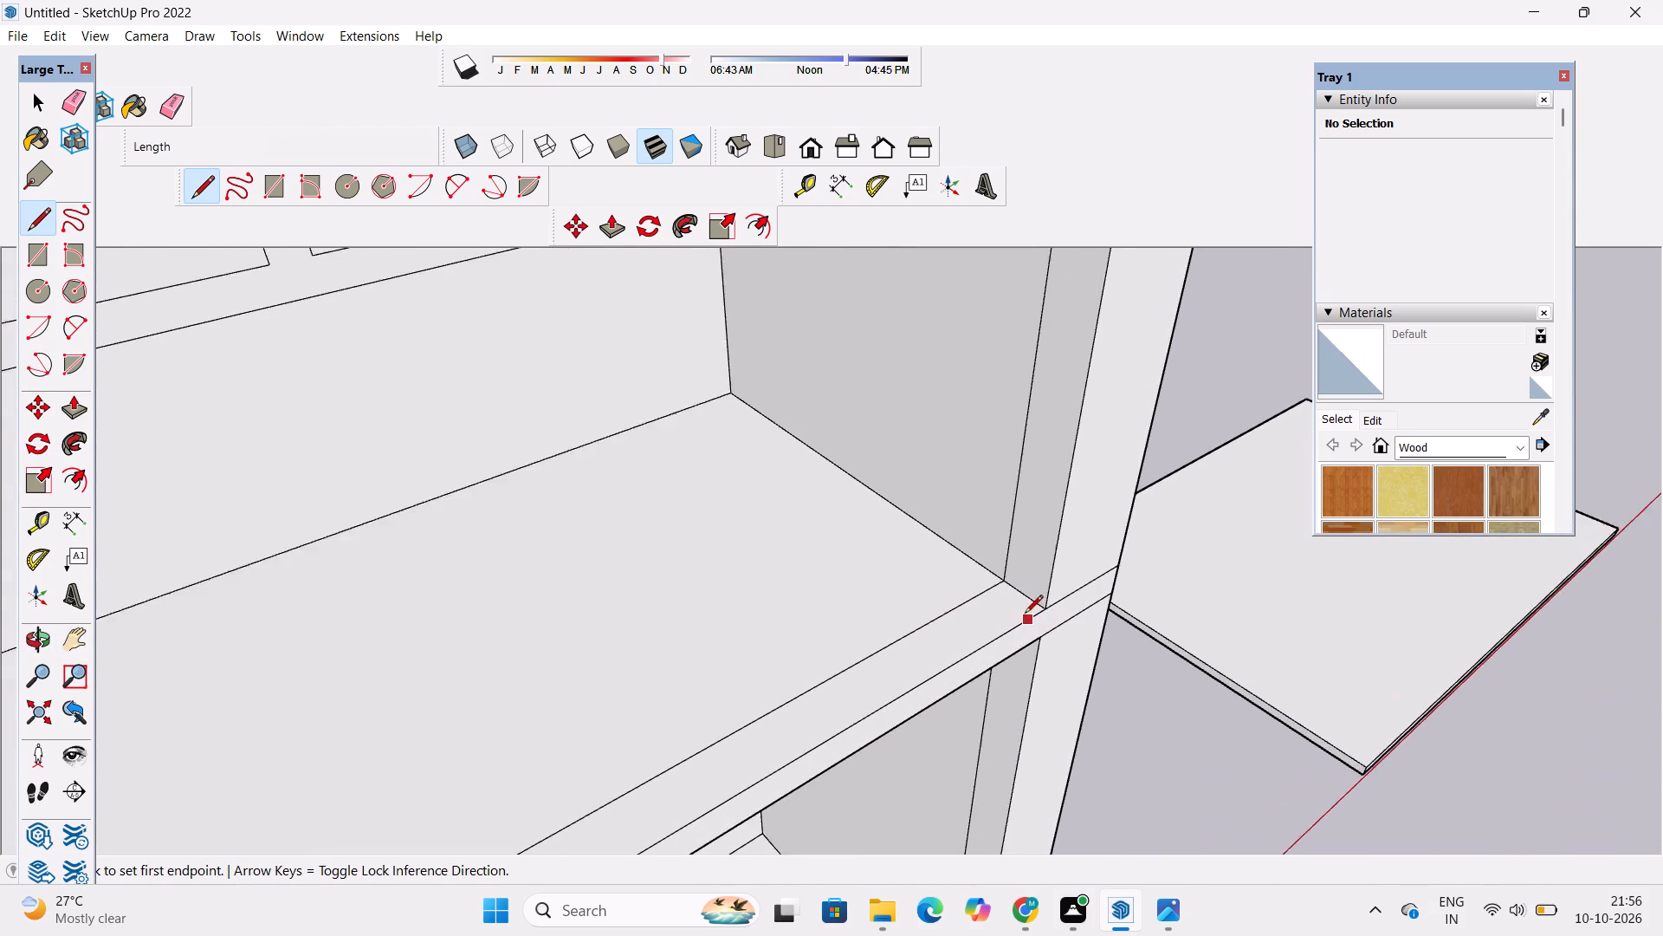
scroll(1025, 614, up, 4)
click(1026, 590)
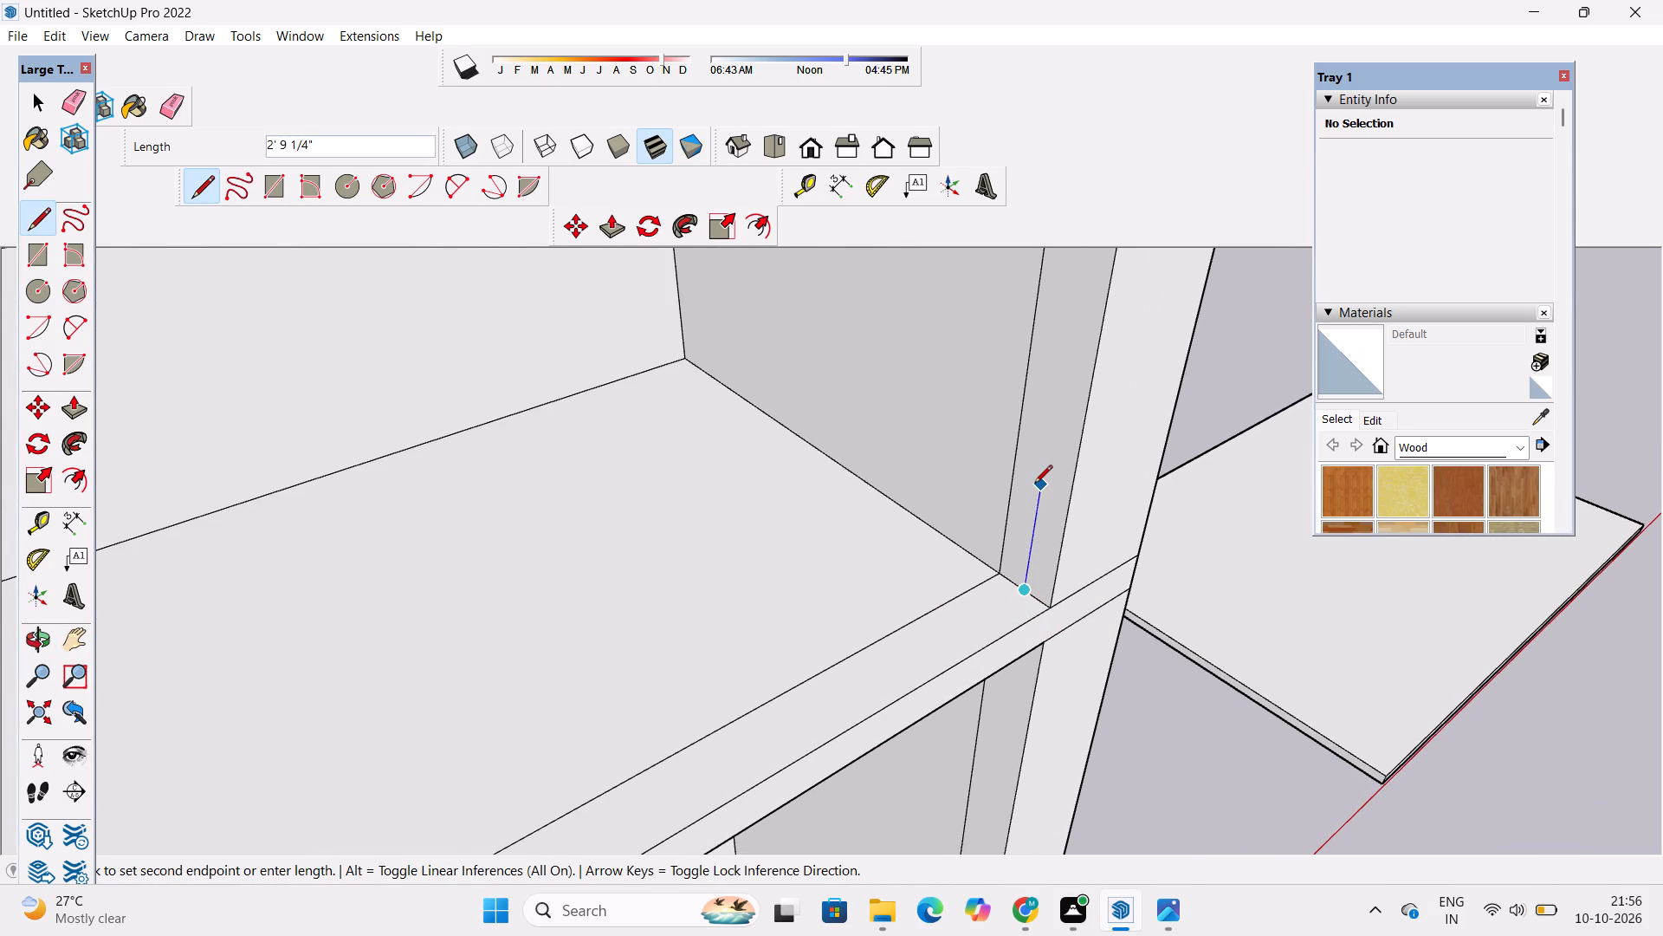
text(8')
key(Return)
Draw a 34' horizontal line from the vertical line's top end across the upper opening to the left side wall.
key(o)
scroll(1033, 503, down, 3)
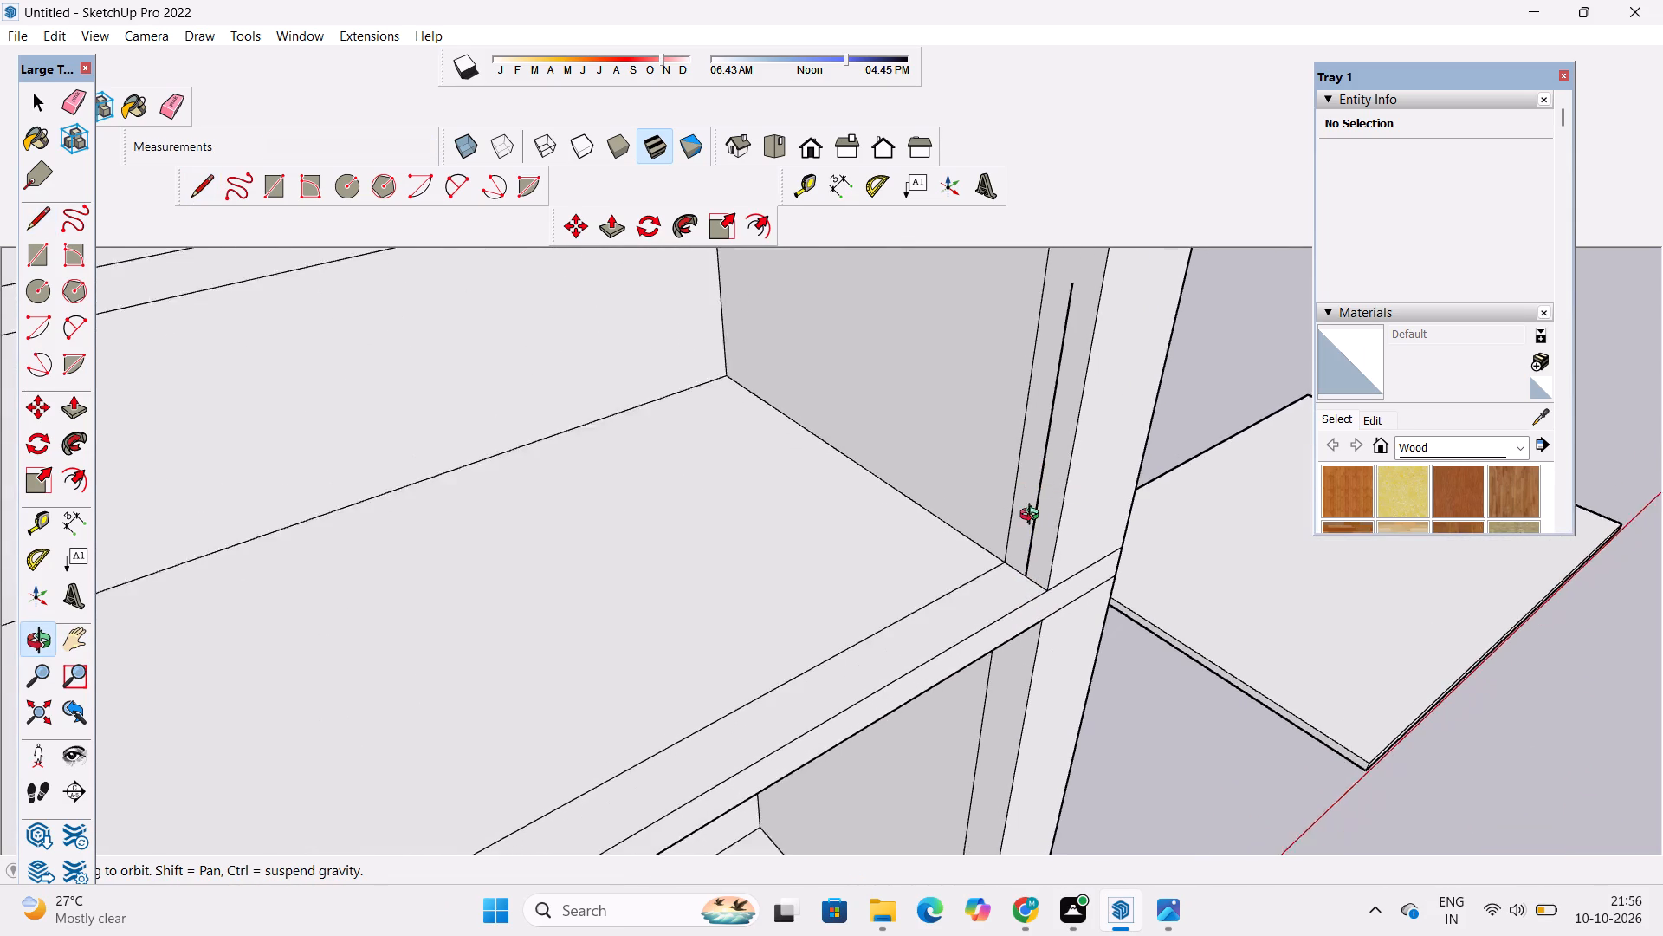
scroll(1033, 517, down, 3)
drag(1129, 656, 1023, 626)
shift+drag(1017, 623, 938, 705)
shift+drag(931, 696, 1182, 707)
scroll(1174, 702, down, 3)
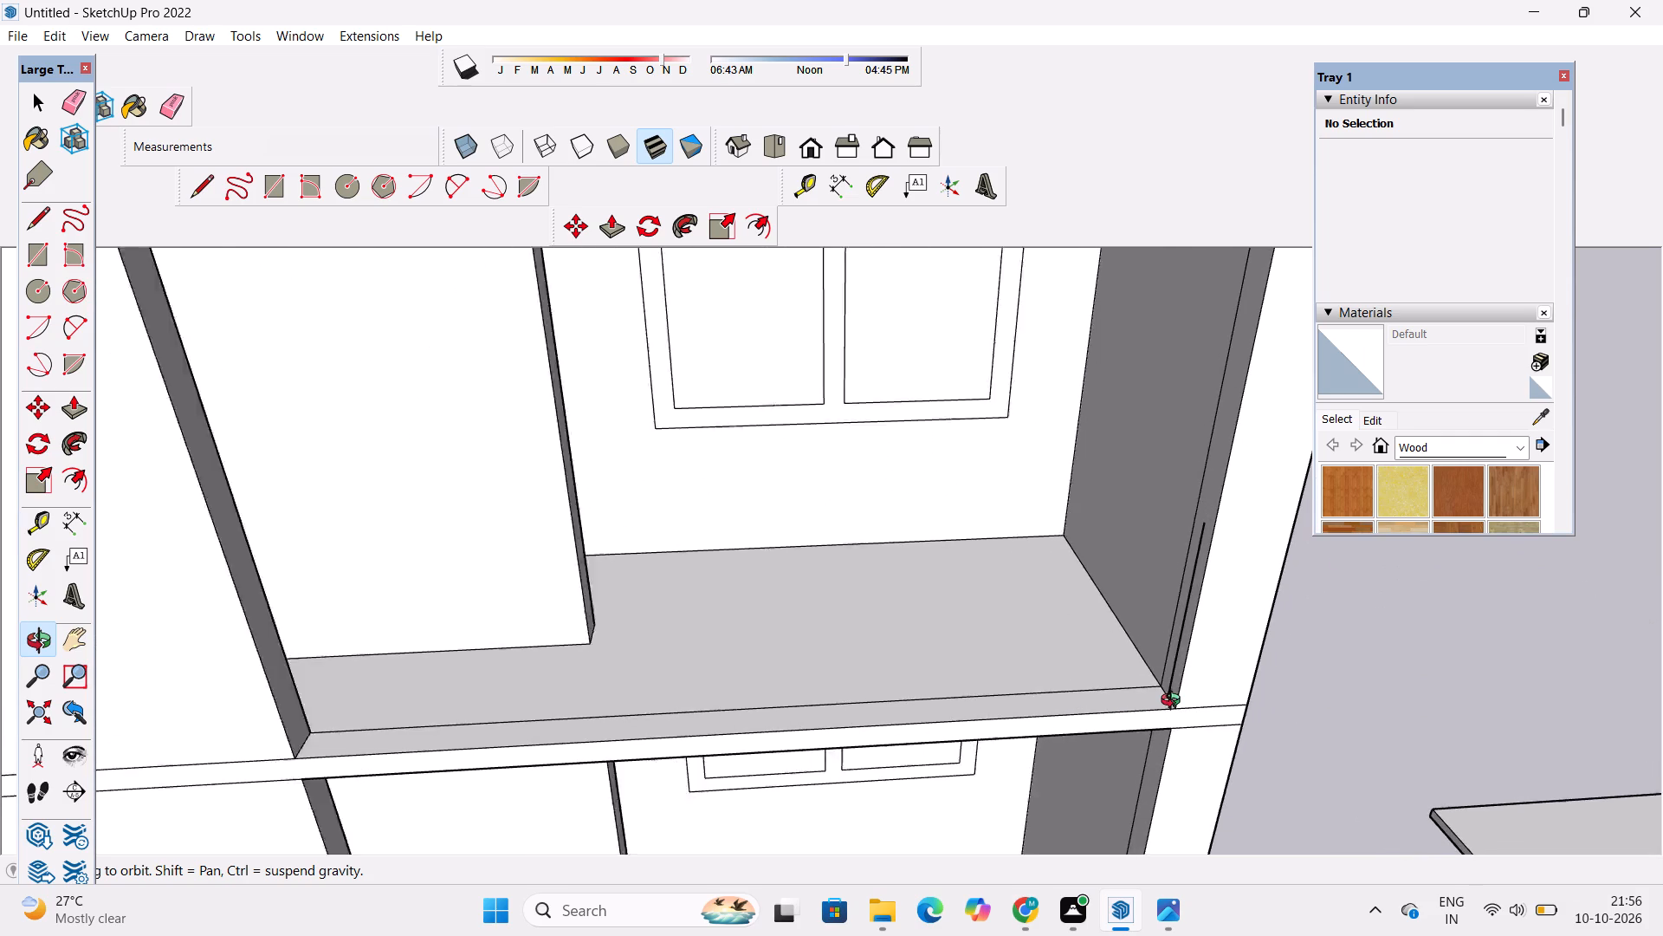
scroll(1174, 702, down, 2)
drag(1142, 696, 1110, 671)
shift+drag(1110, 671, 1156, 721)
click(1156, 721)
key(l)
scroll(1081, 667, down, 2)
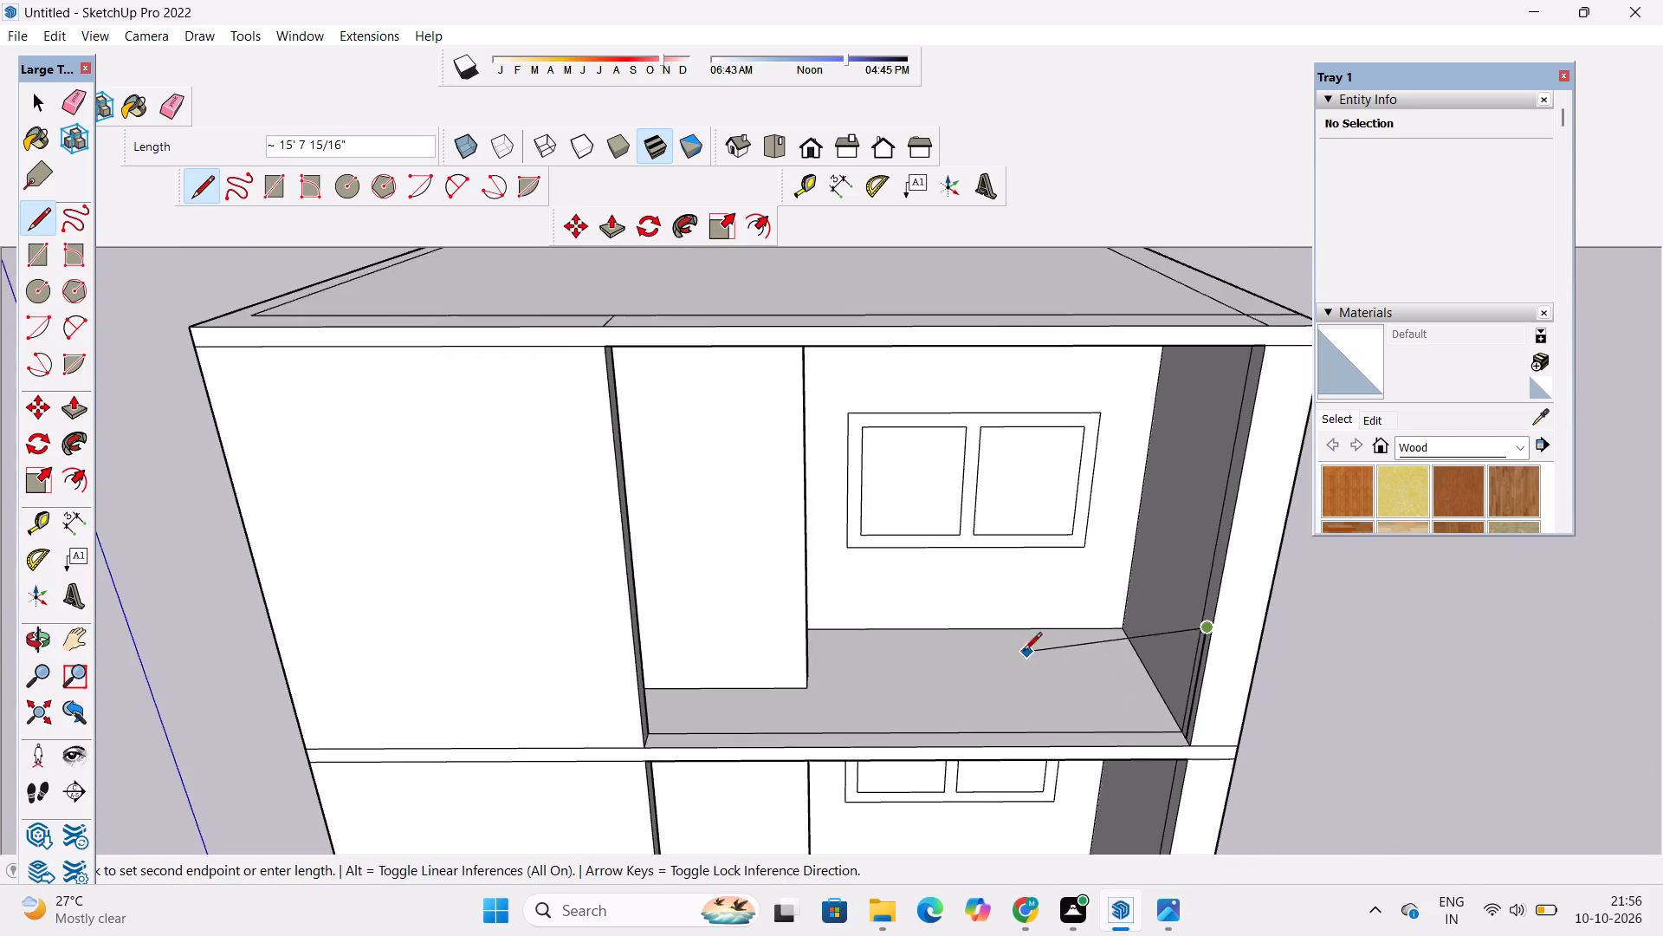
scroll(982, 653, up, 3)
scroll(517, 645, up, 1)
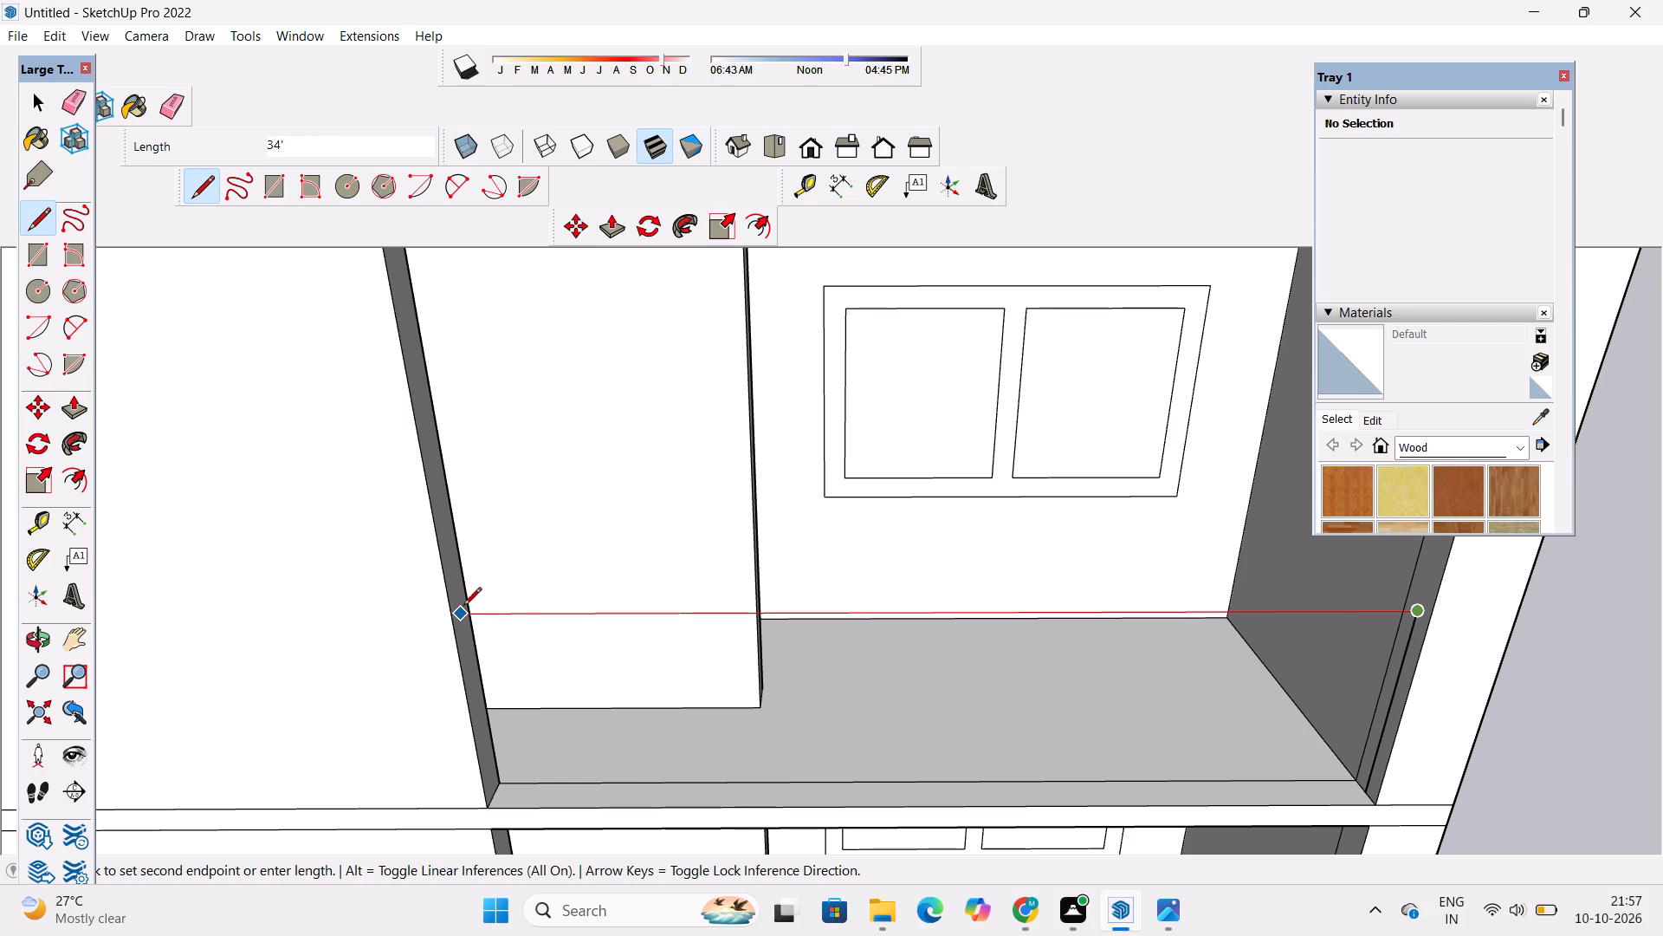
click(463, 608)
Close the upper railing panel with an 8' line down the left wall and a 34' line along the floor.
scroll(492, 677, down, 5)
scroll(650, 803, up, 3)
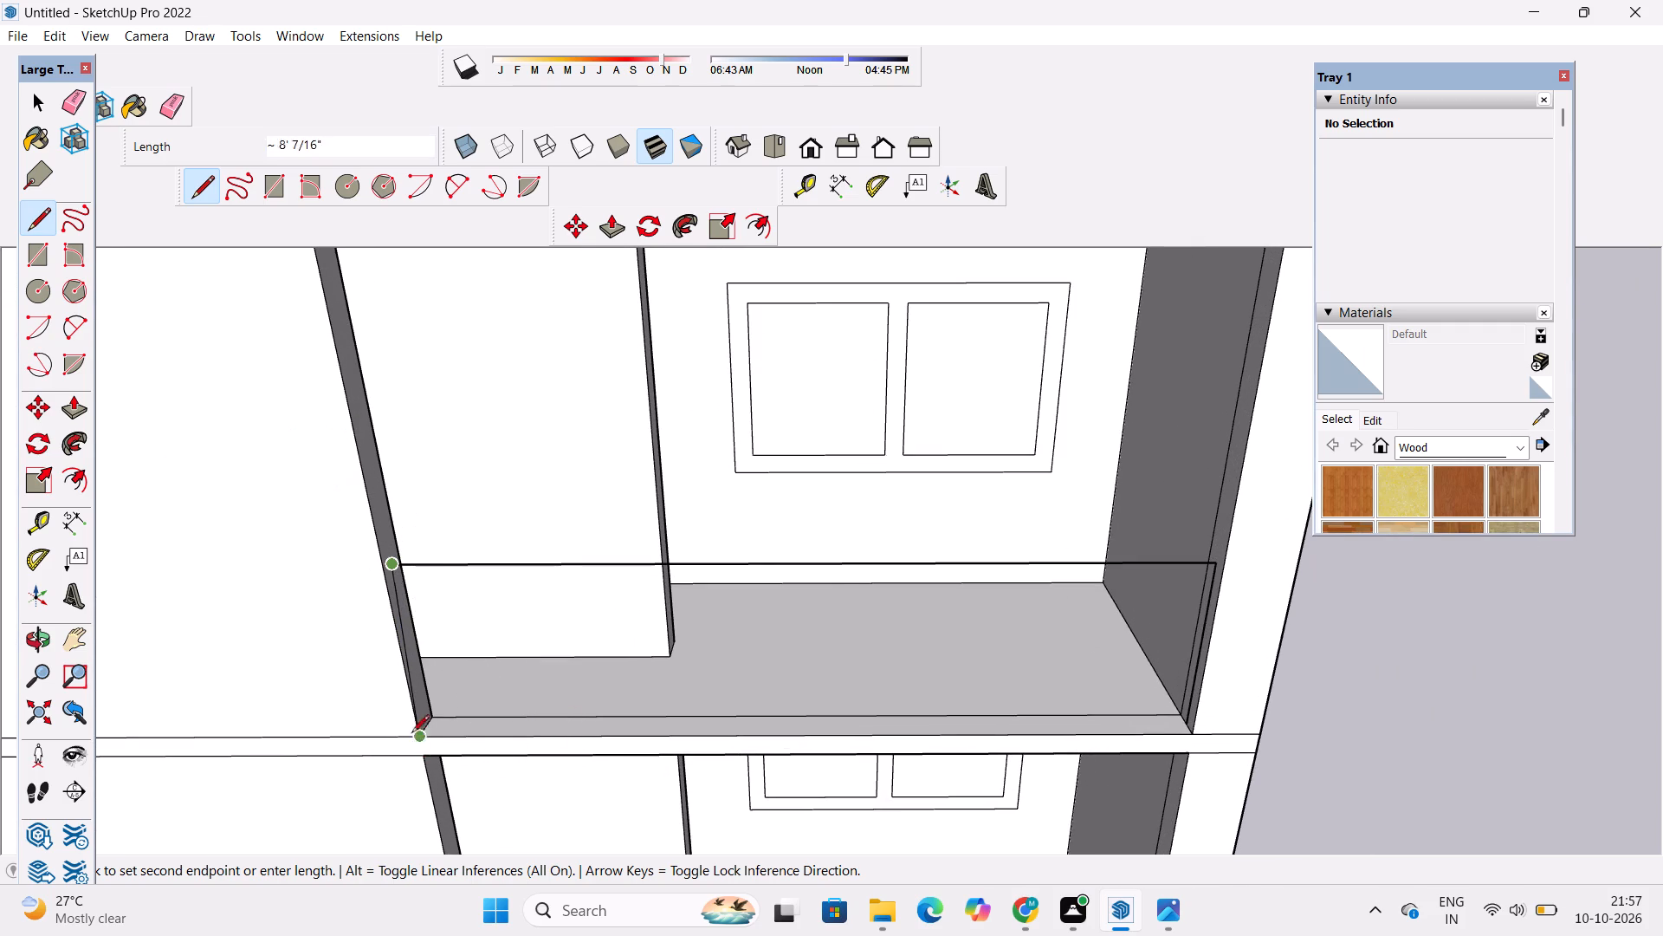
scroll(411, 724, up, 9)
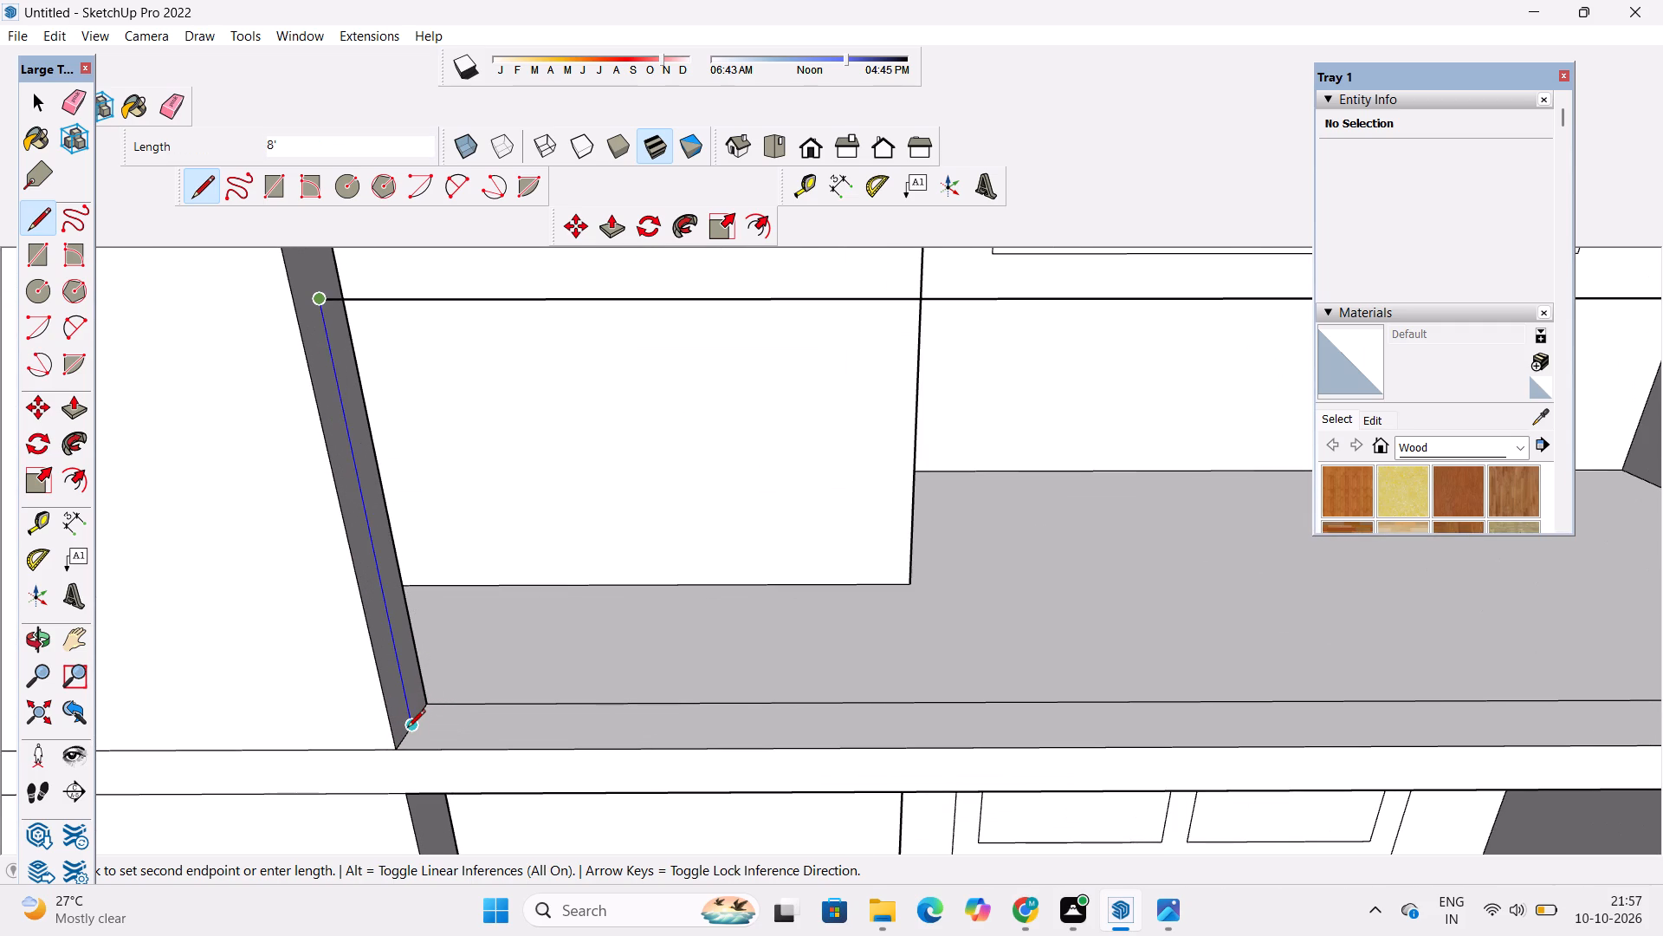
click(407, 729)
scroll(407, 729, down, 5)
scroll(607, 702, down, 4)
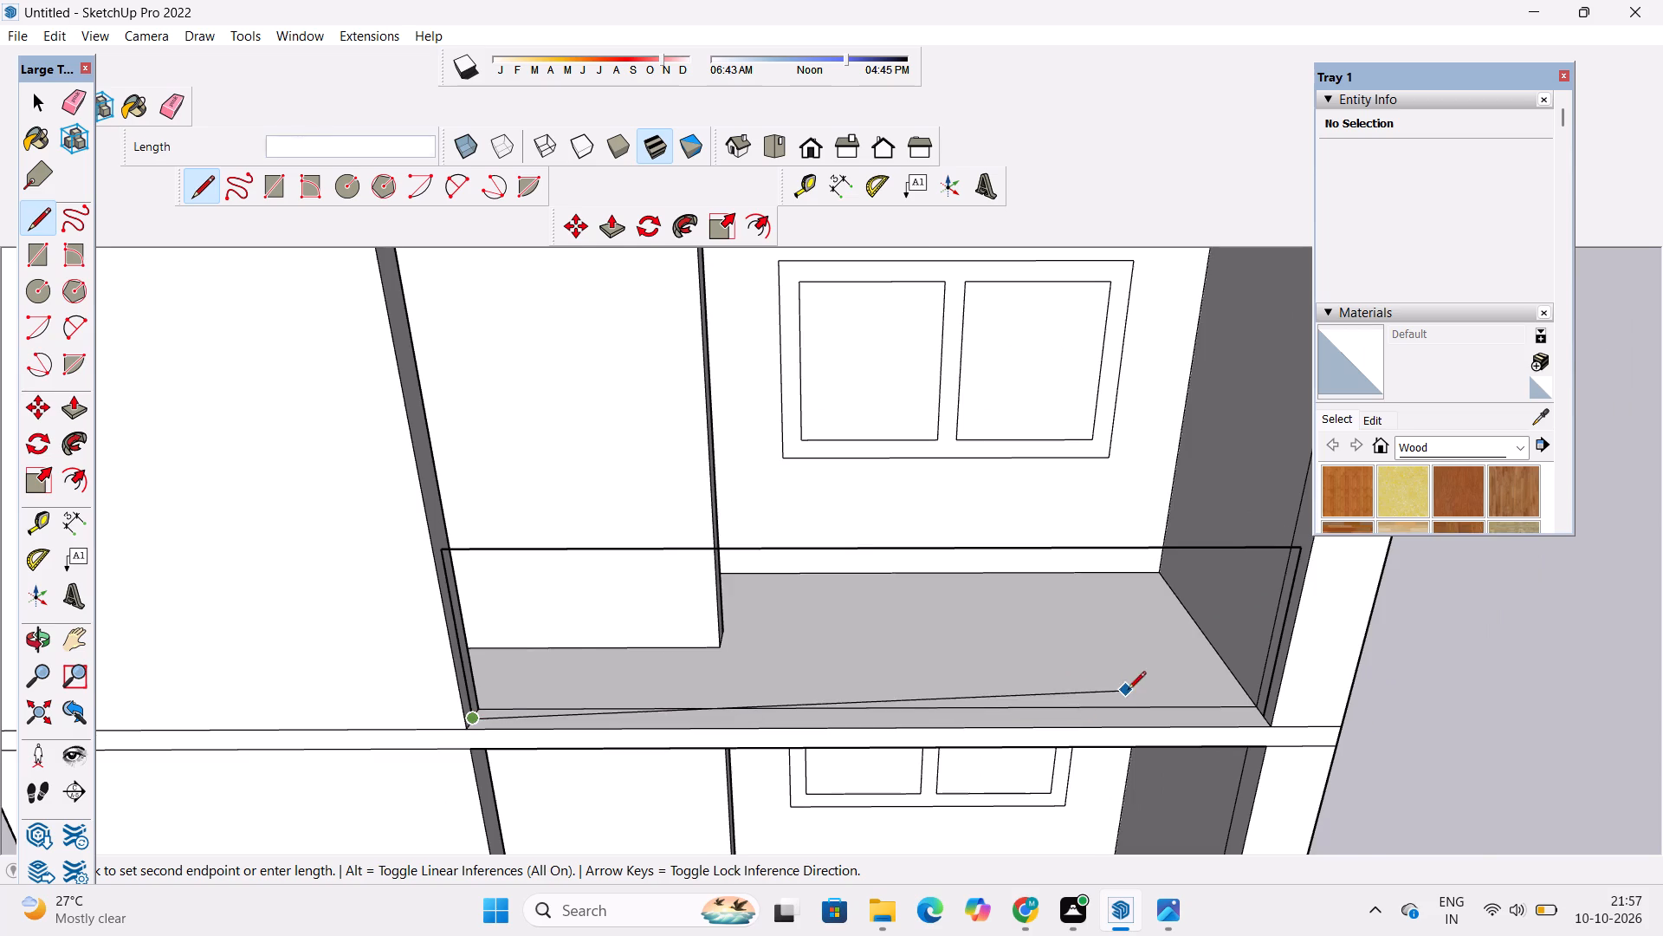
scroll(1128, 691, up, 4)
click(1334, 733)
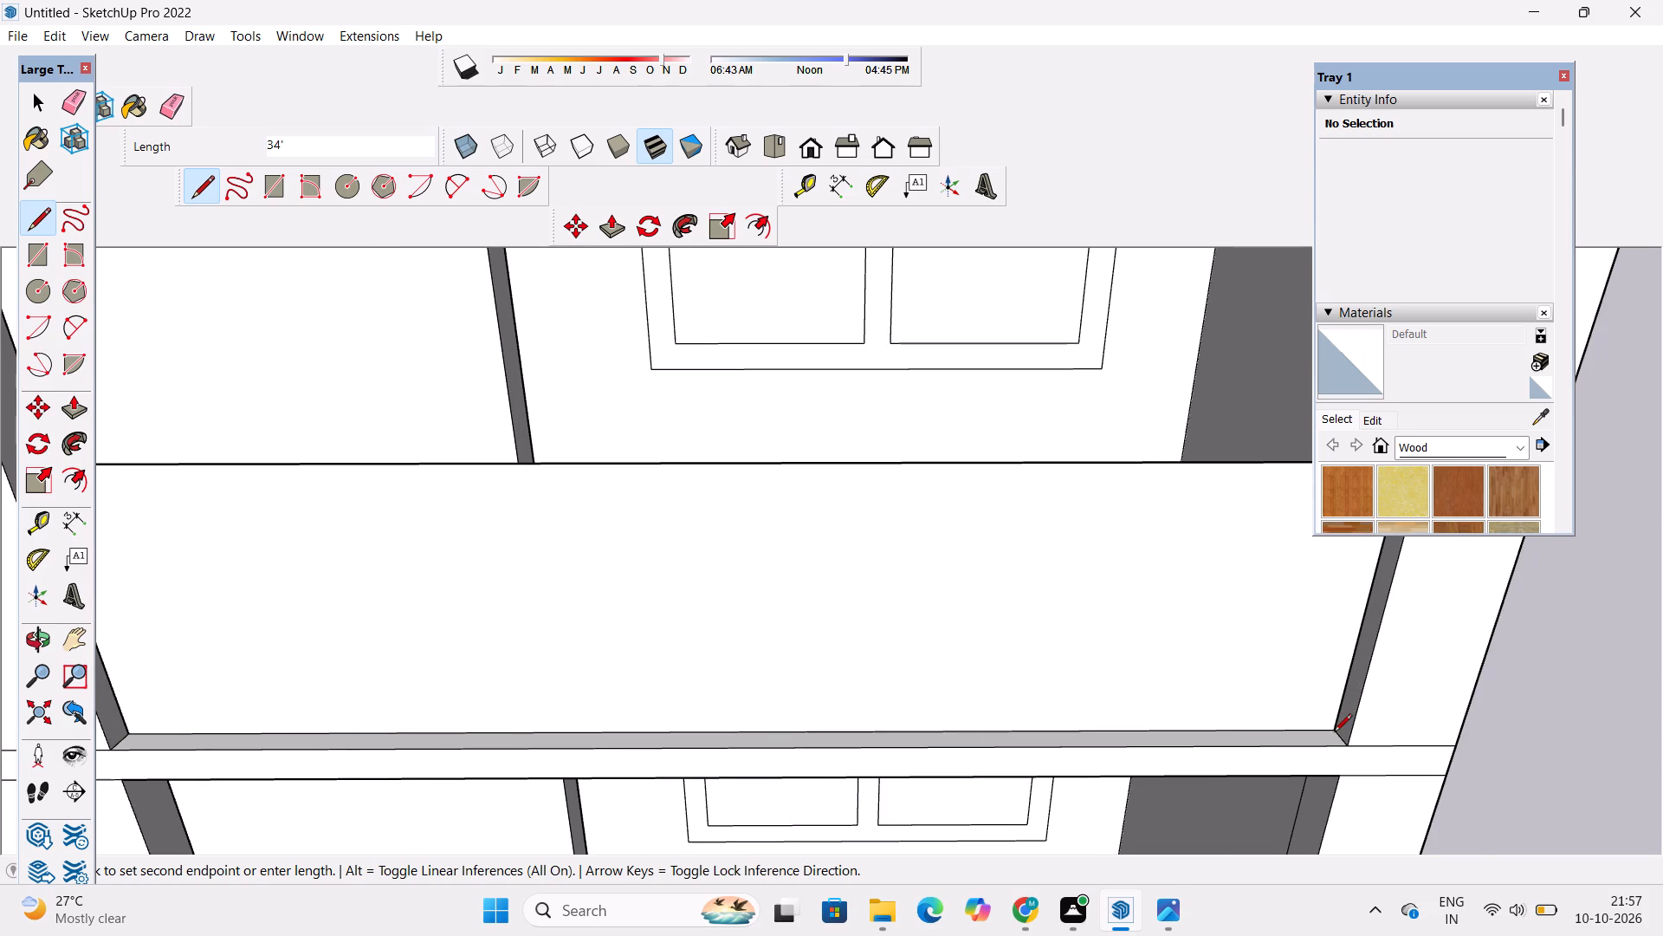
key(space)
Draw a circle of 3" radius on the side wall, centred on the upper panel's top right corner.
key(o)
scroll(1039, 772, down, 6)
drag(943, 803, 1126, 723)
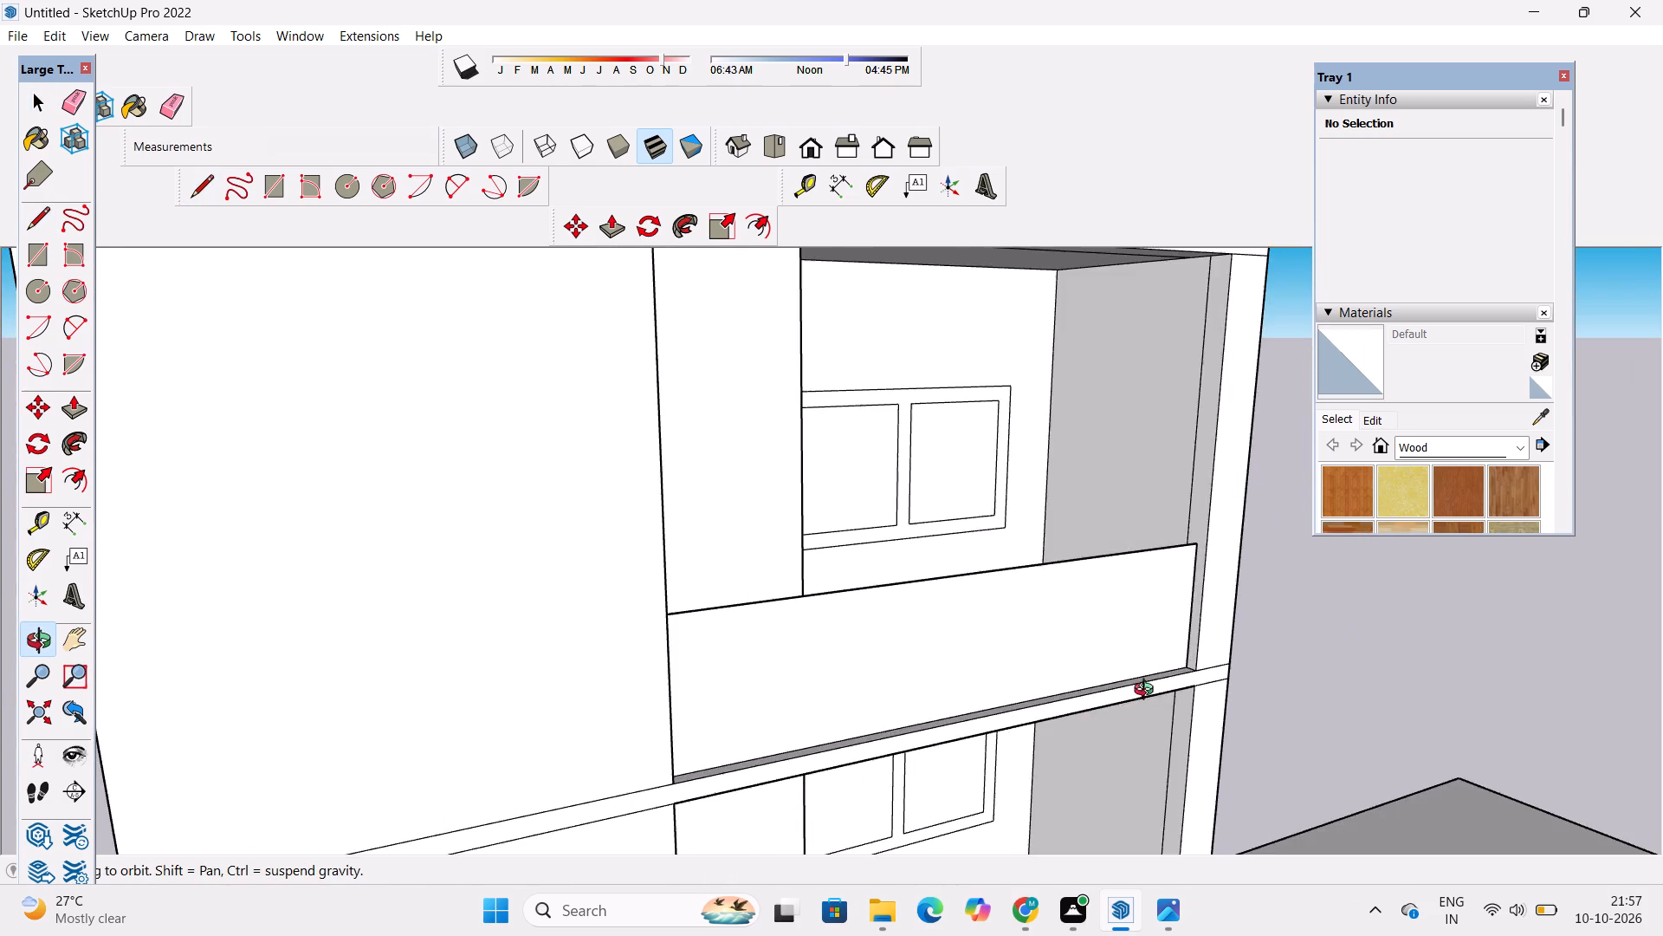
shift+drag(1148, 692, 1097, 758)
scroll(755, 796, down, 2)
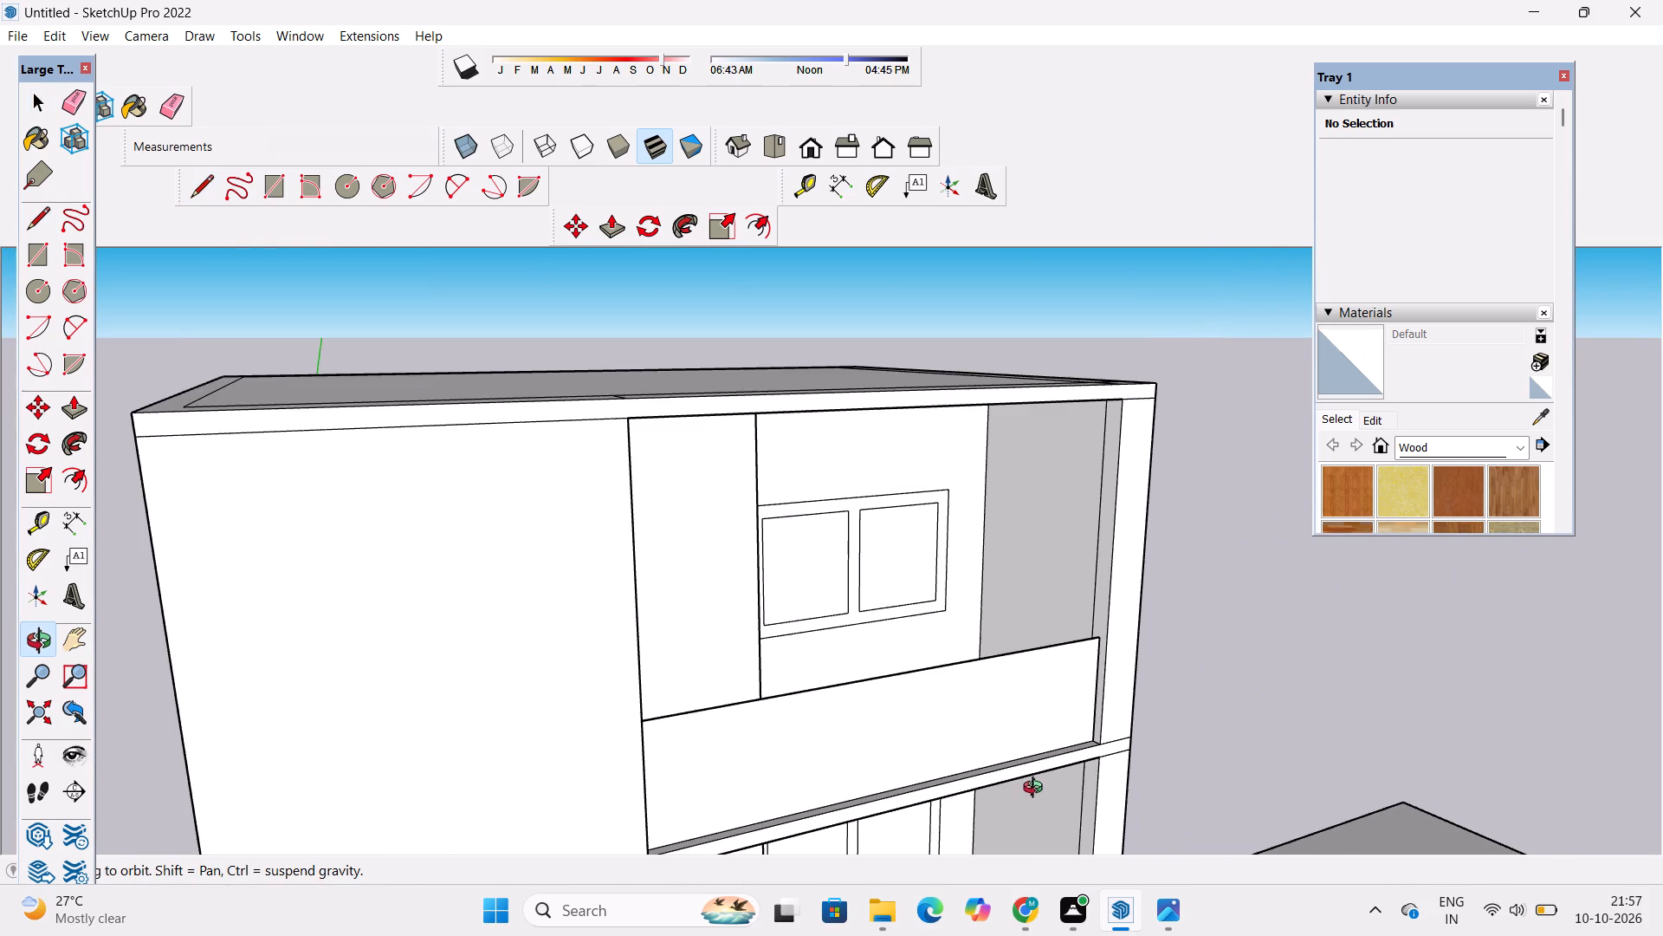
scroll(1025, 760, up, 4)
shift+drag(1028, 744, 972, 741)
shift+scroll(972, 736, up, 3)
shift+drag(973, 734, 902, 703)
shift+scroll(902, 694, down, 4)
shift+scroll(881, 736, up, 3)
shift+drag(886, 732, 886, 699)
shift+scroll(1013, 517, up, 8)
shift+drag(1021, 486, 918, 536)
drag(918, 536, 944, 551)
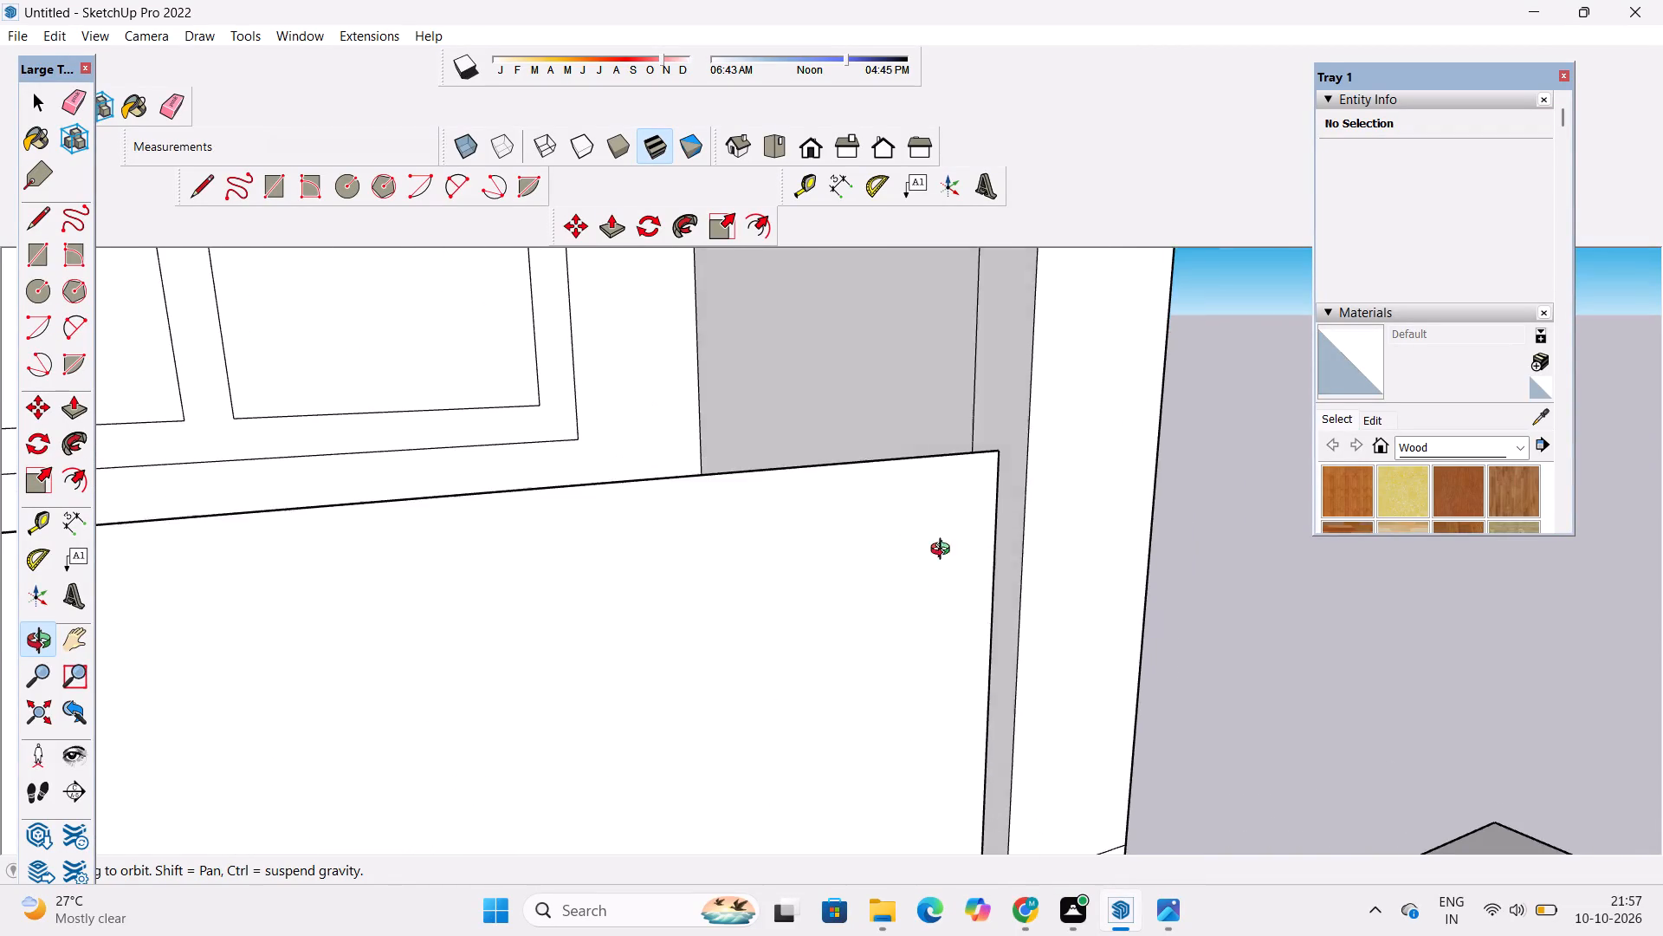
drag(944, 551, 981, 560)
key(c)
scroll(1029, 484, up, 3)
click(1084, 465)
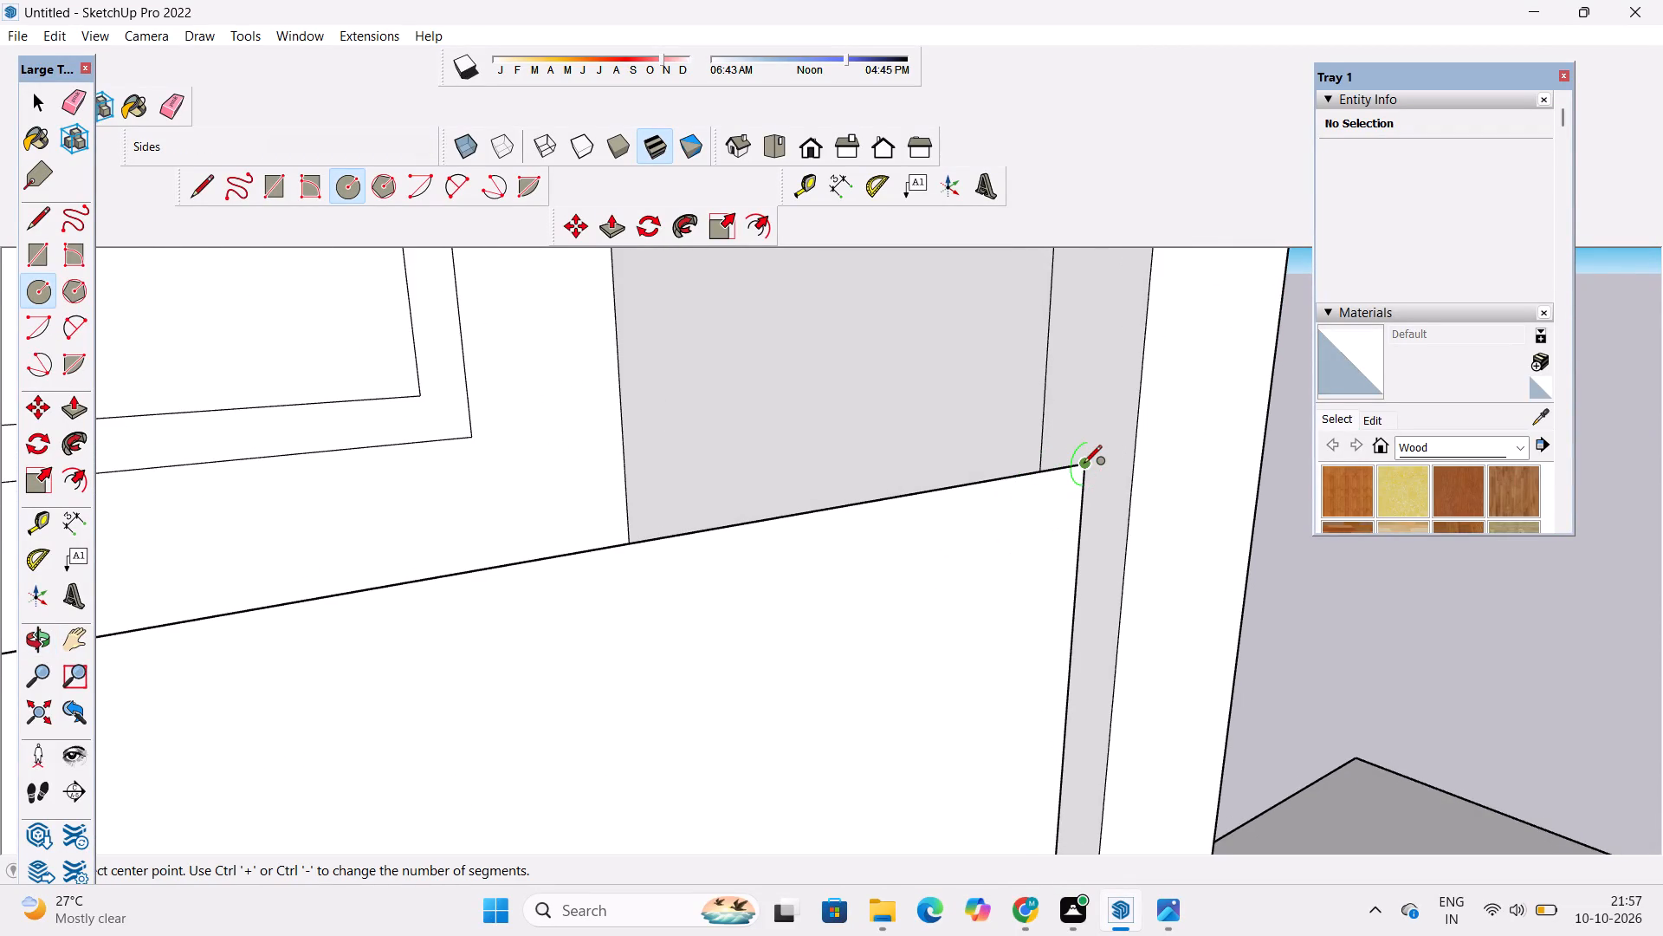
key(space)
text(c)
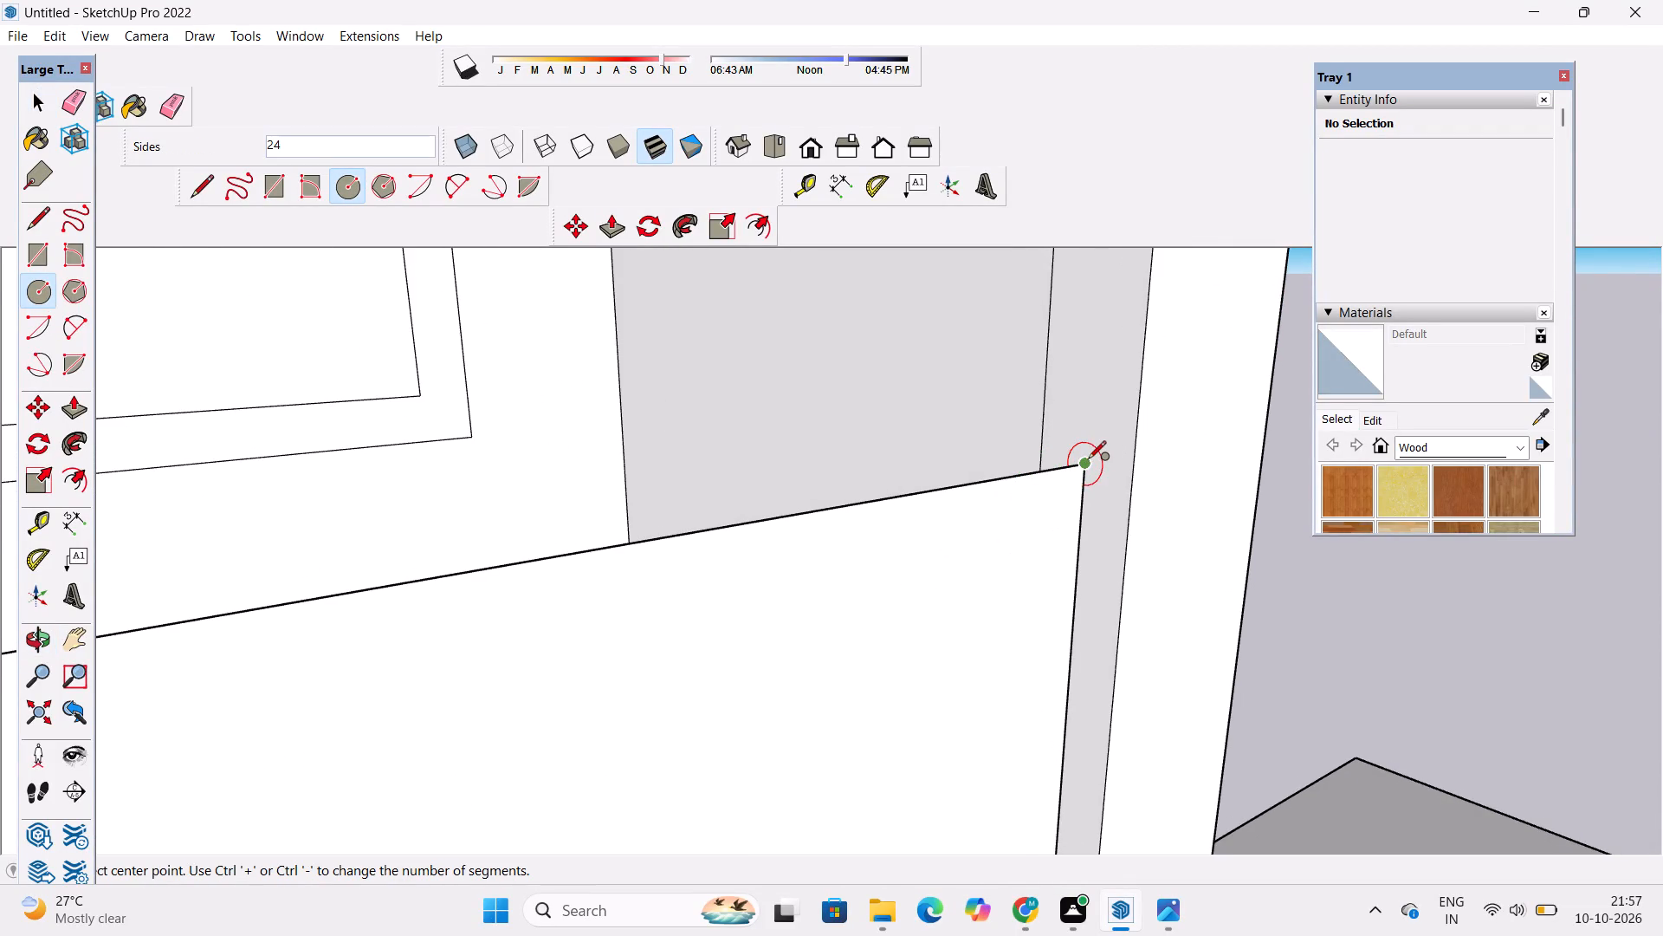
click(1088, 460)
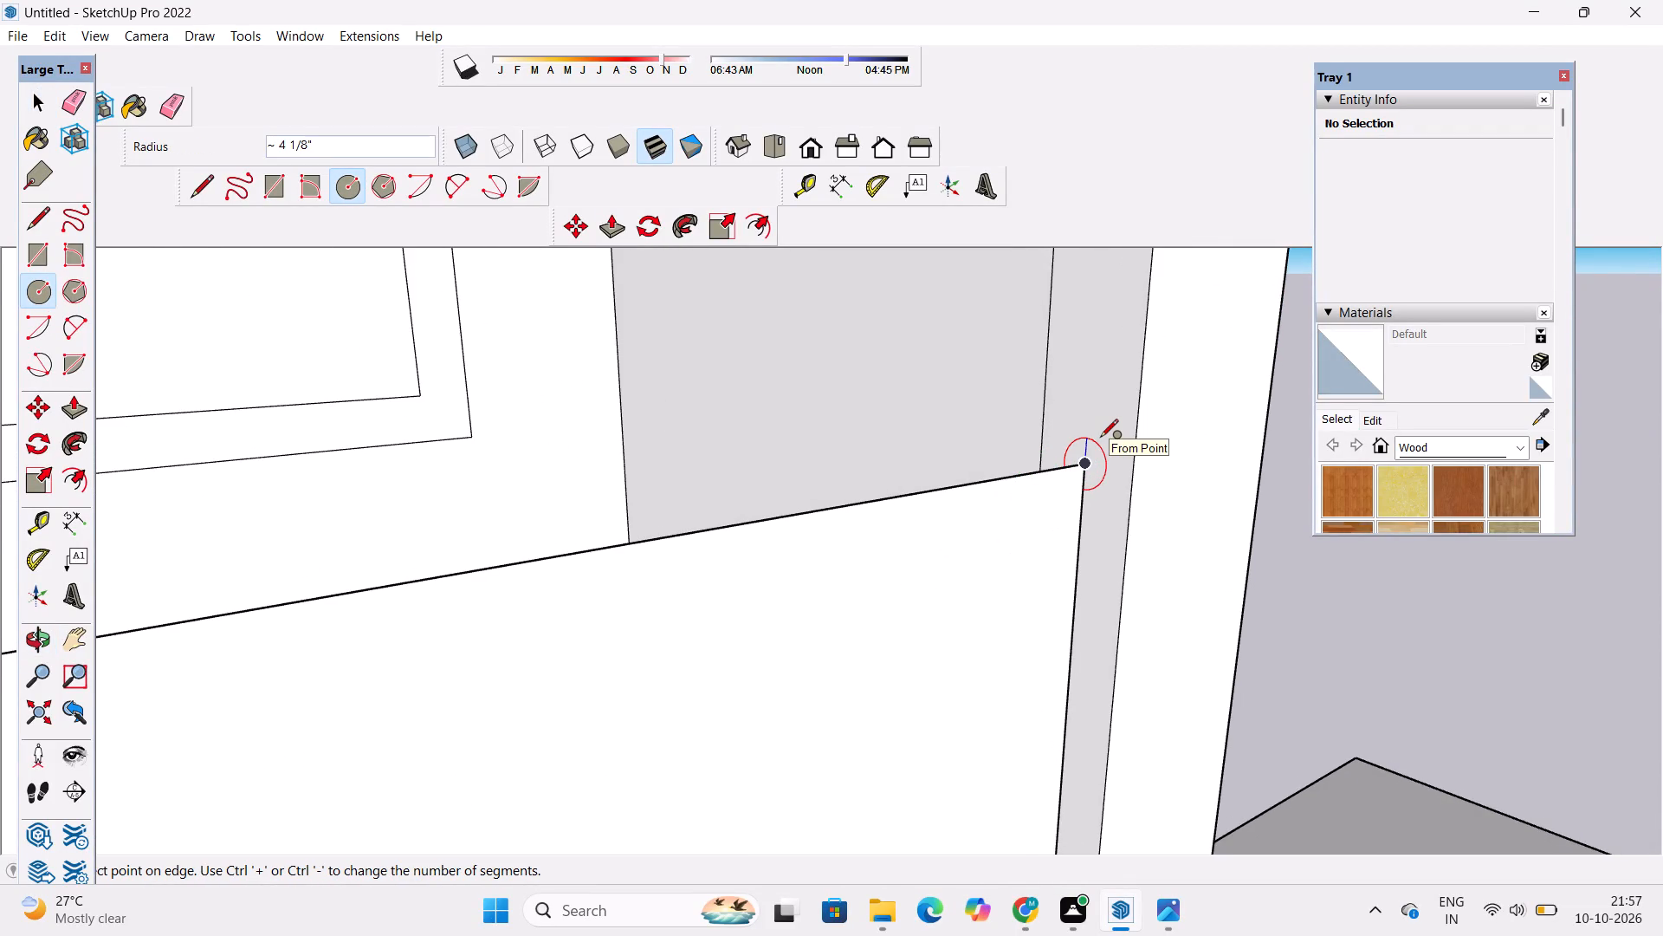
text(3")
key(Return)
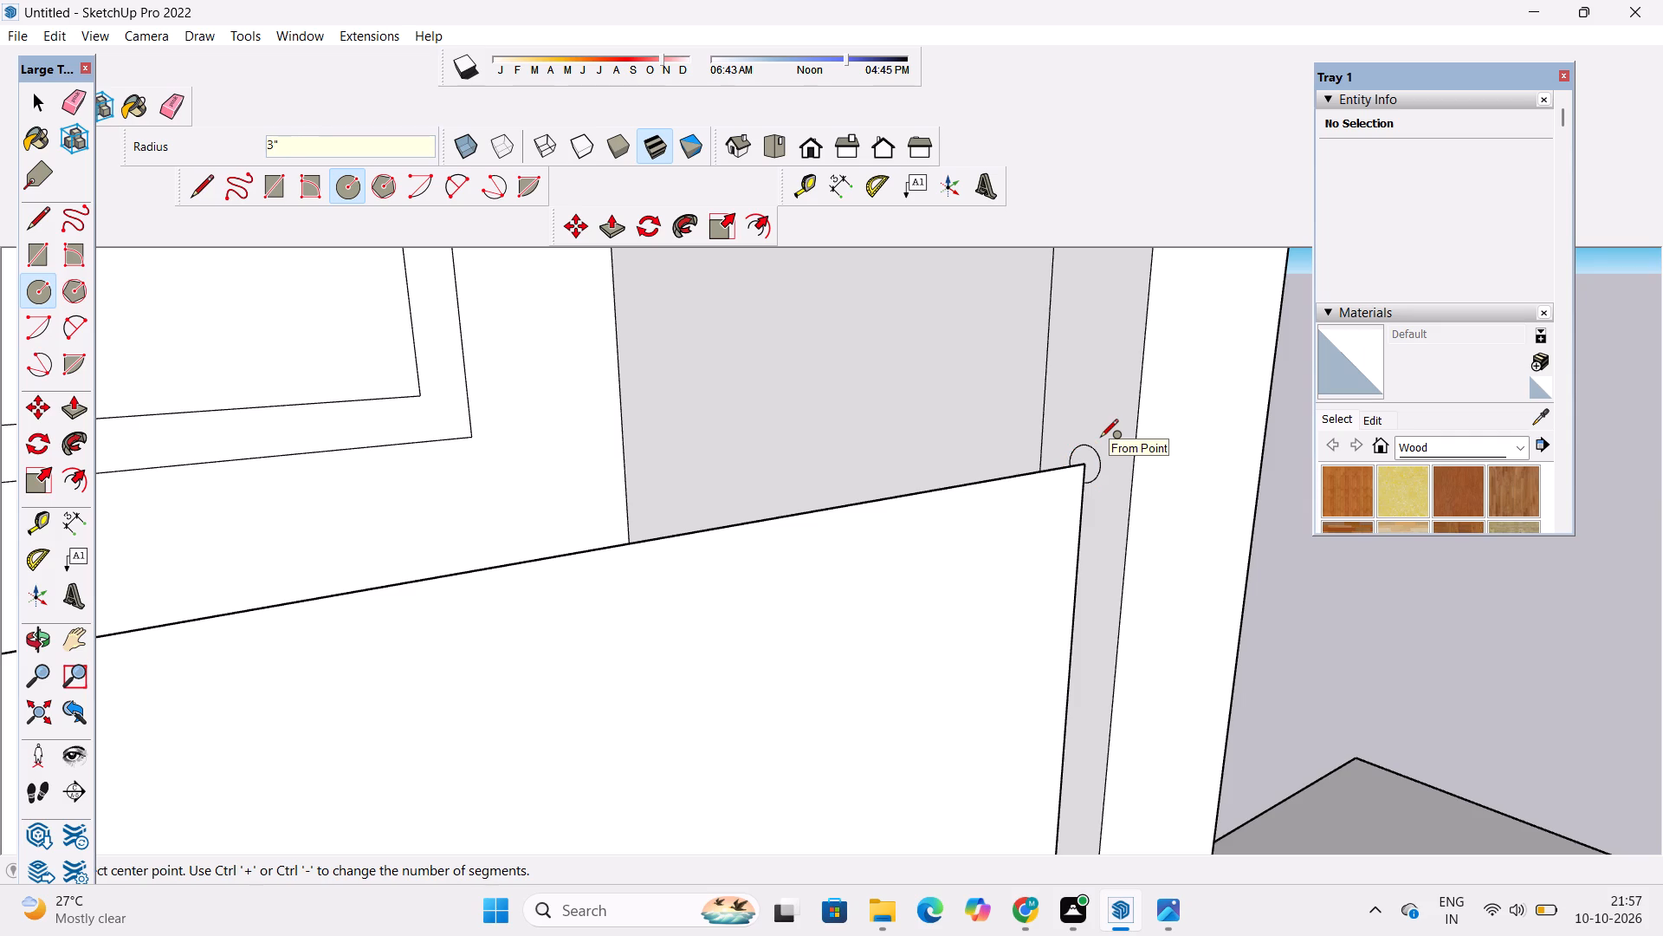
Sweep the 3" circle along the upper railing panel's top edge with Follow Me to form a round handrail.
key(space)
double_click(1088, 450)
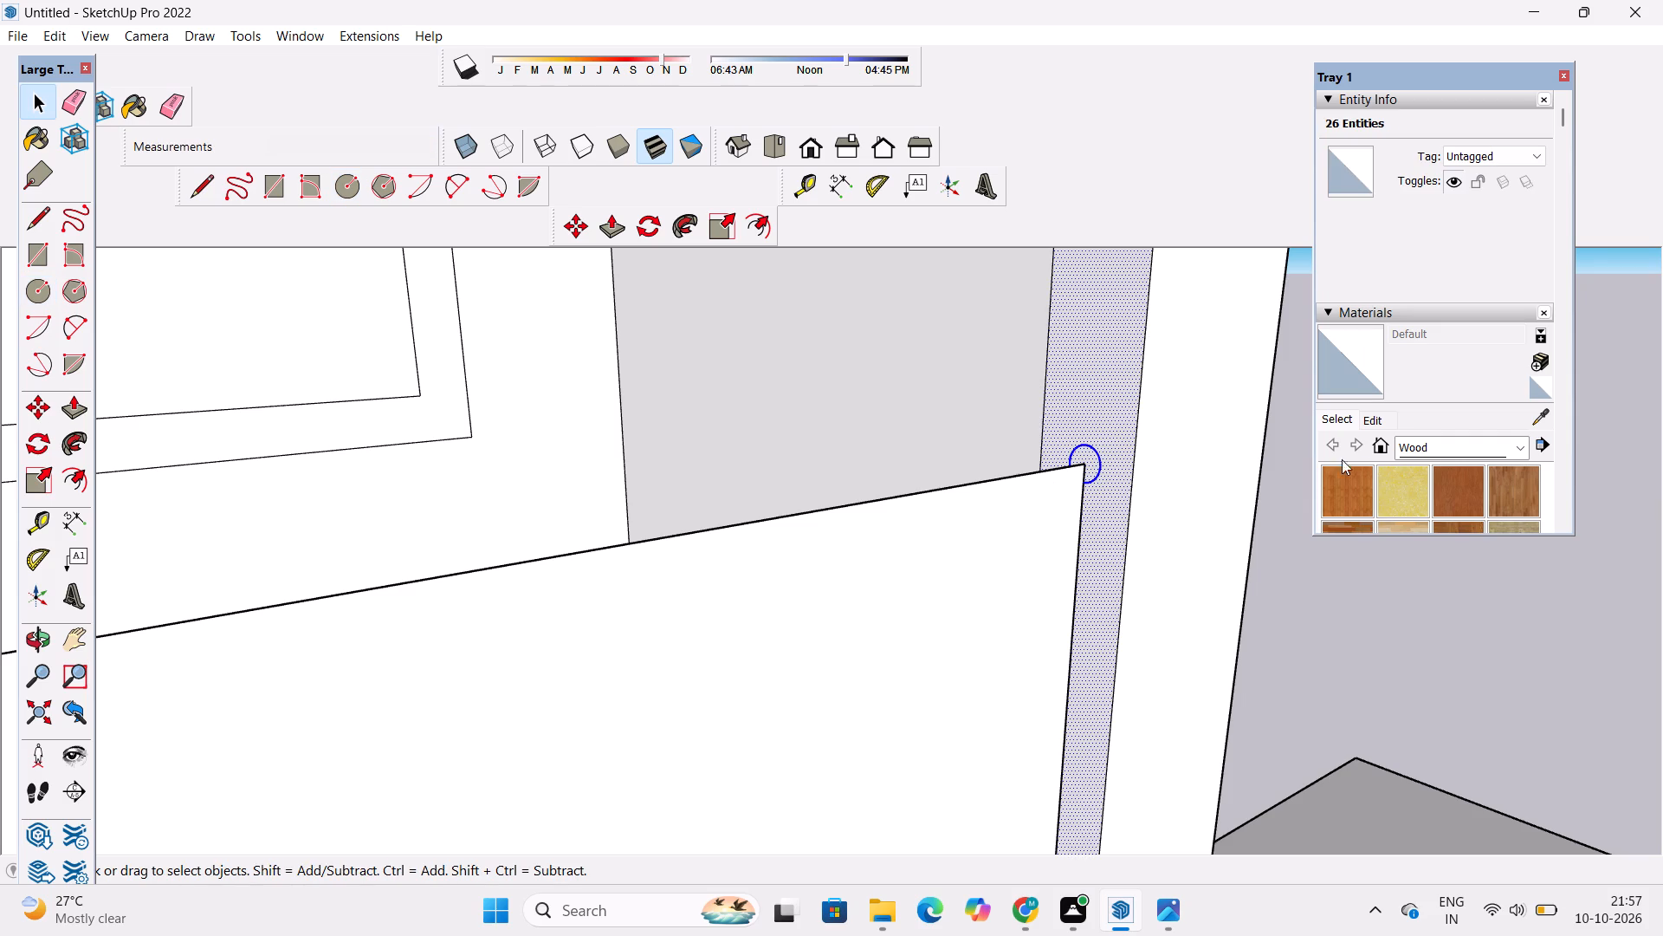
click(1309, 605)
double_click(1084, 454)
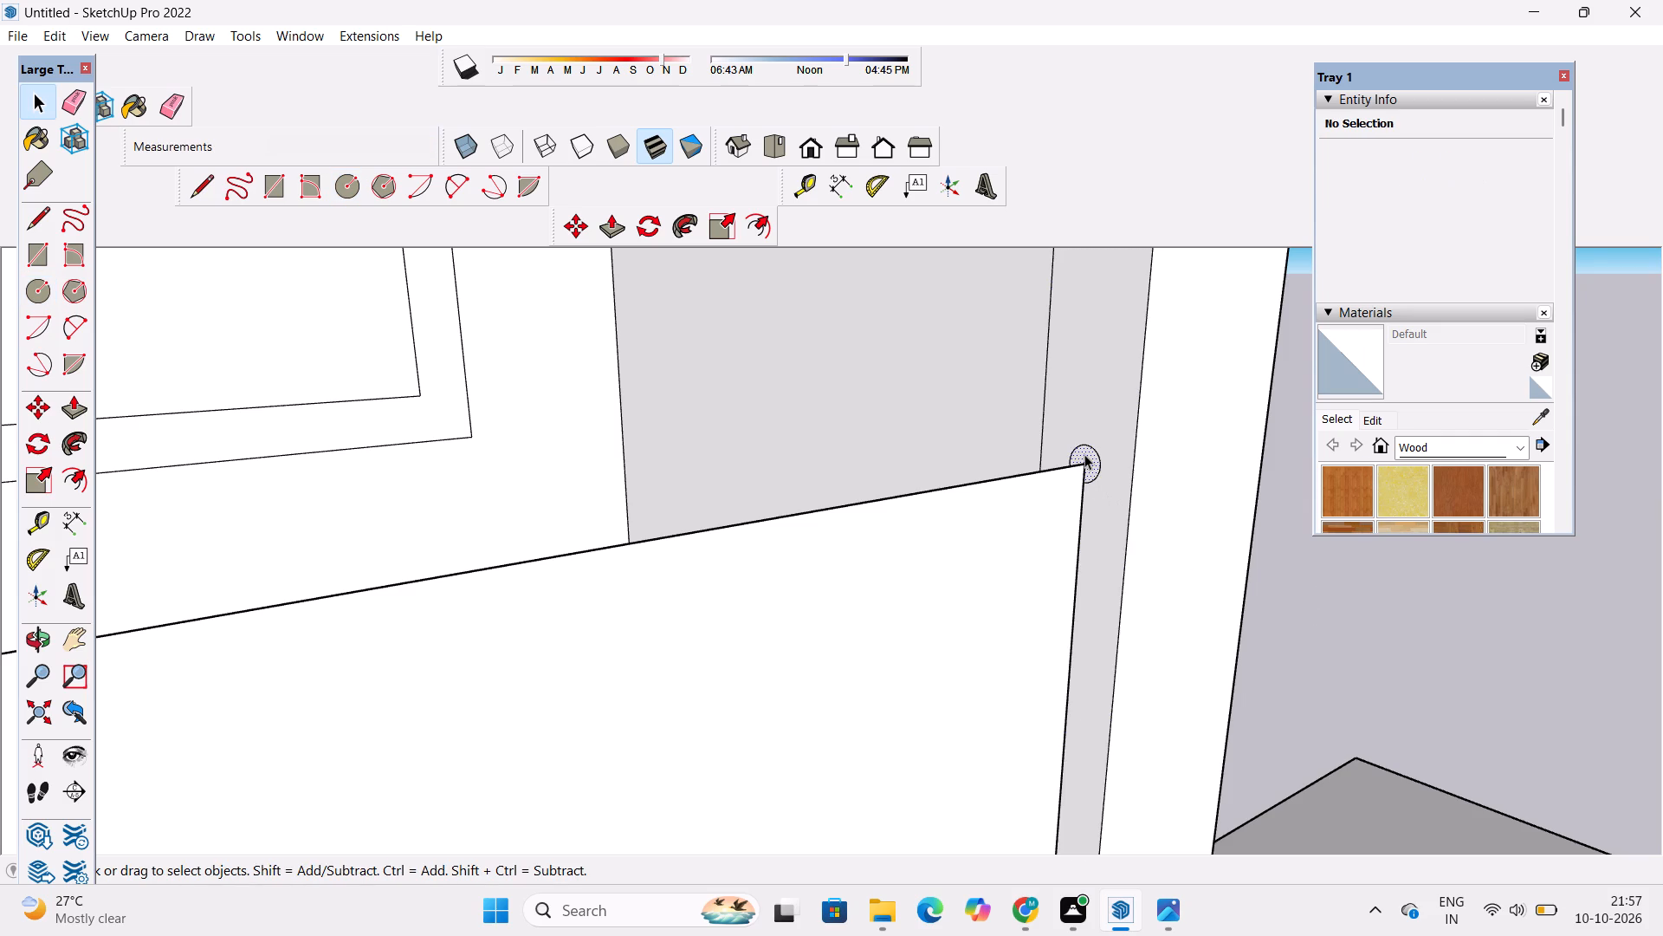
ctrl+click(1057, 465)
click(1291, 551)
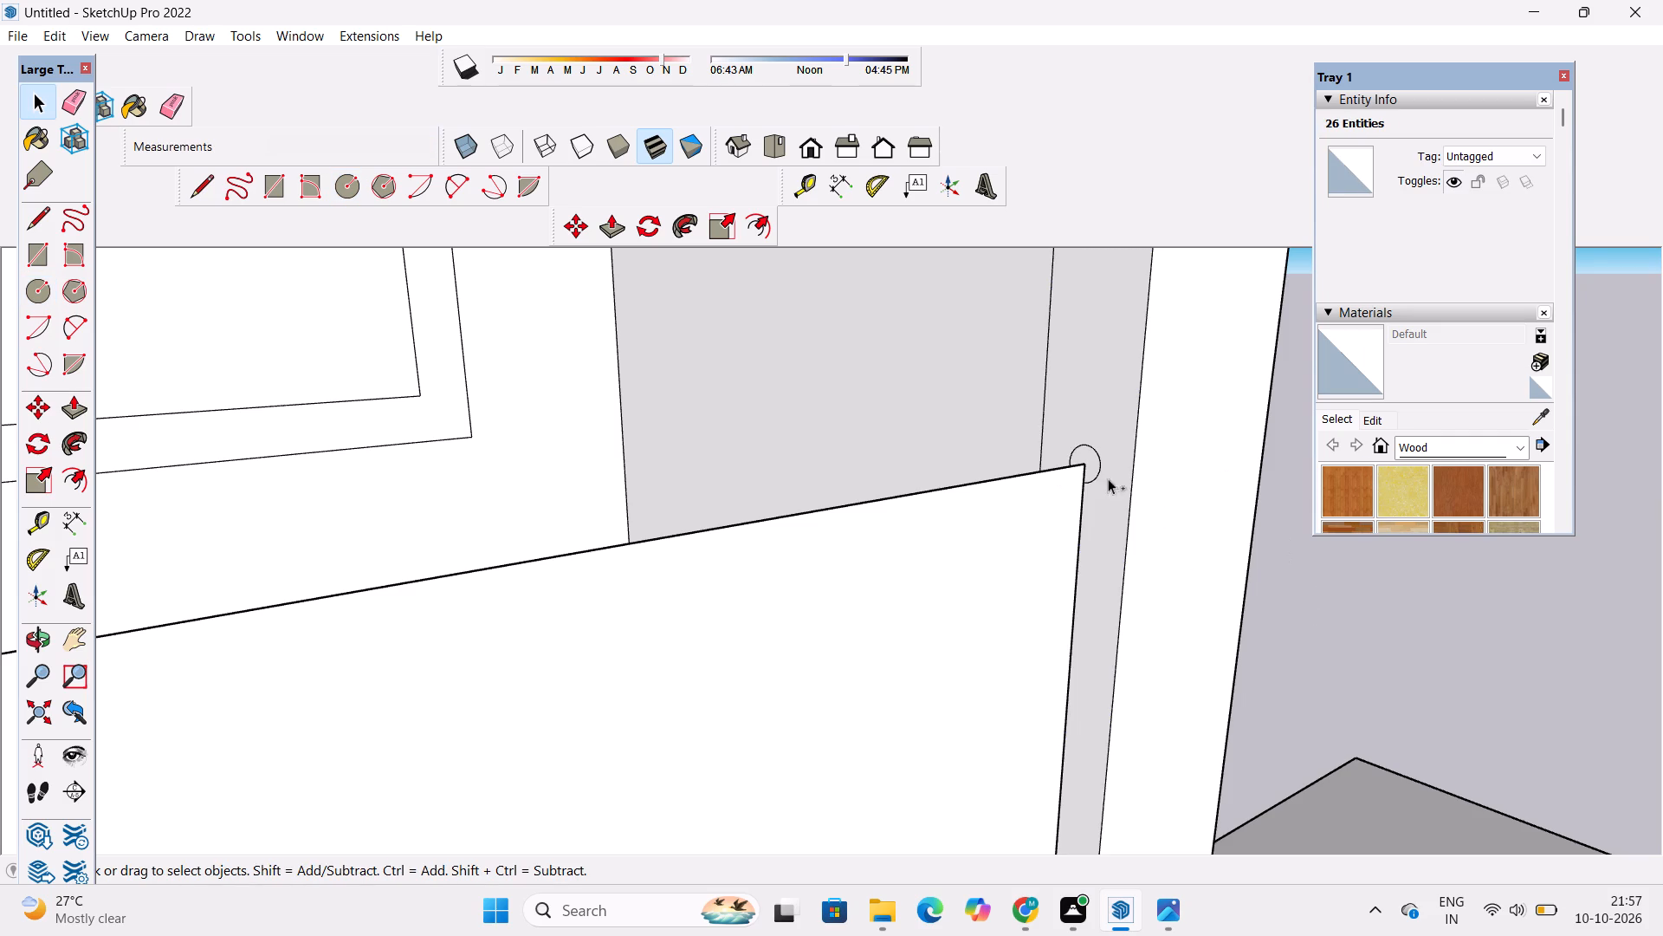
ctrl+double_click(1095, 463)
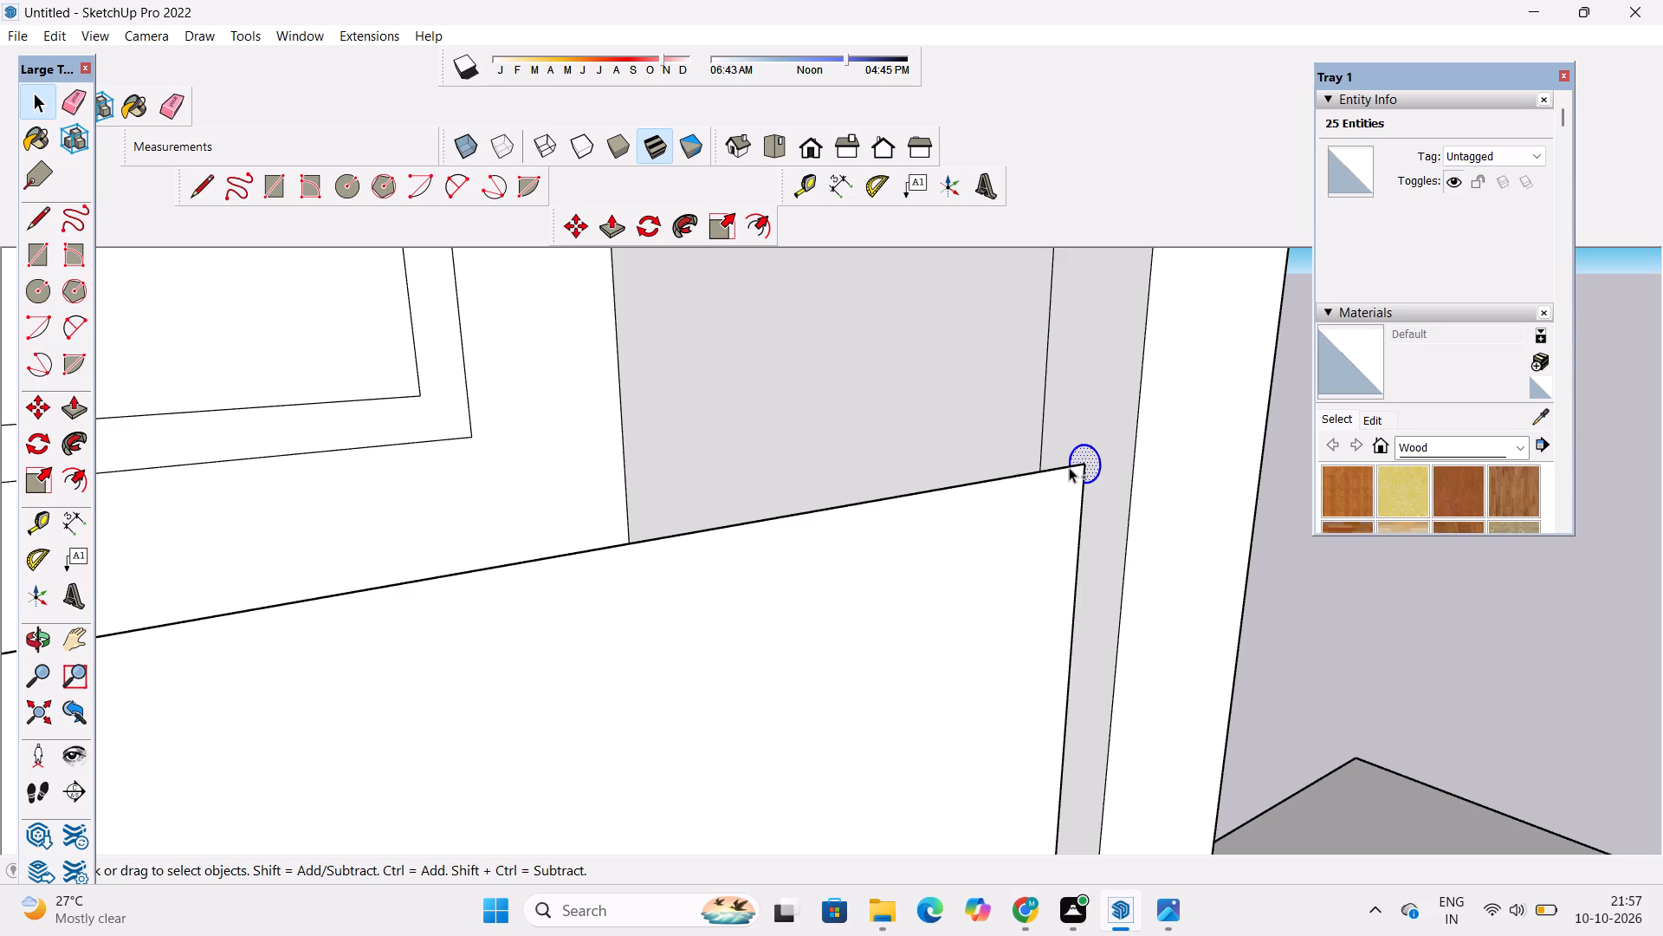
ctrl+click(1069, 467)
ctrl+click(72, 448)
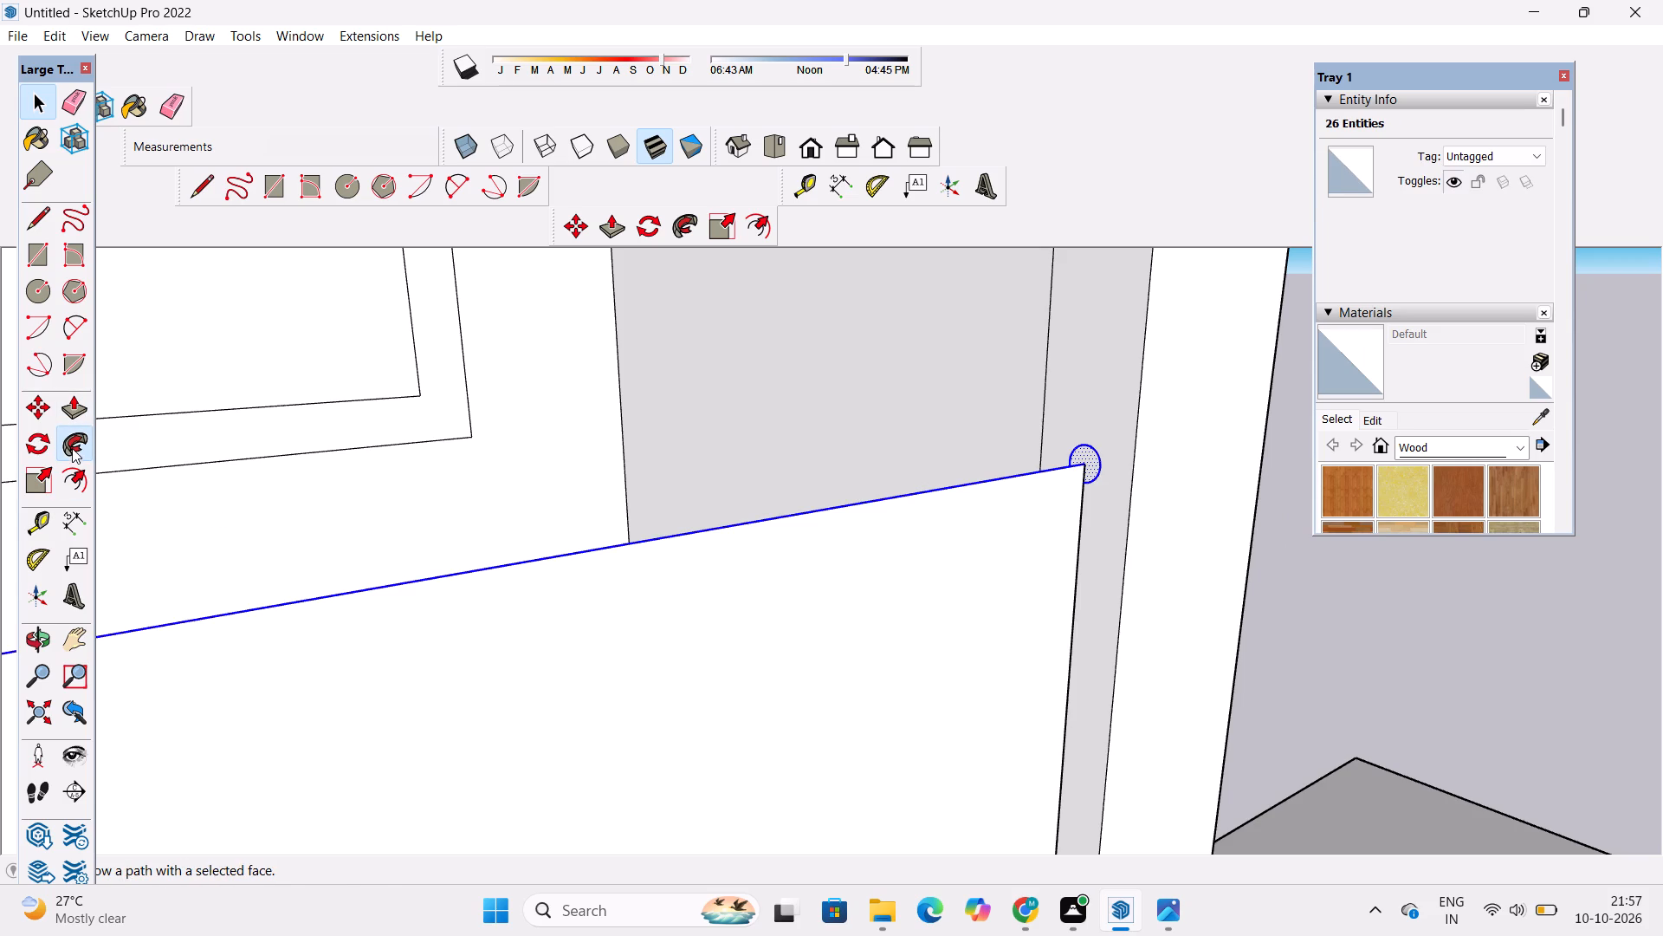
click(1089, 460)
key(space)
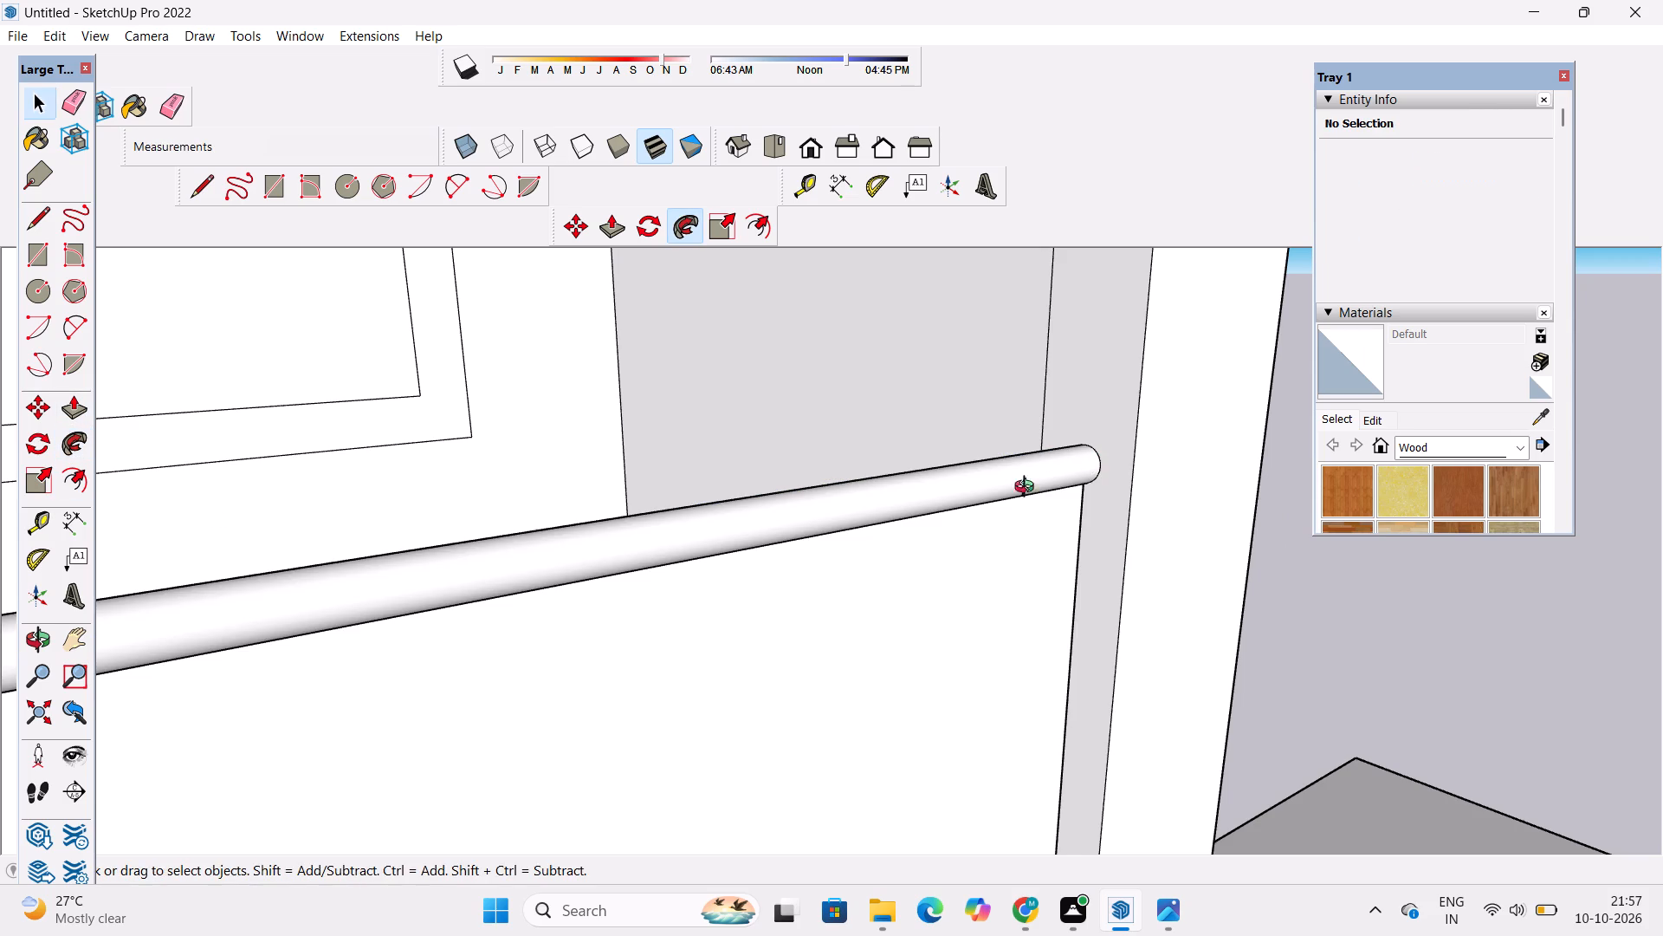
Delete the round handrail surface running along the top of the lower opening's railing panel.
key(o)
scroll(960, 427, down, 6)
drag(1090, 591, 967, 618)
scroll(915, 627, down, 6)
shift+drag(871, 684, 970, 456)
scroll(973, 449, down, 6)
drag(985, 613, 934, 624)
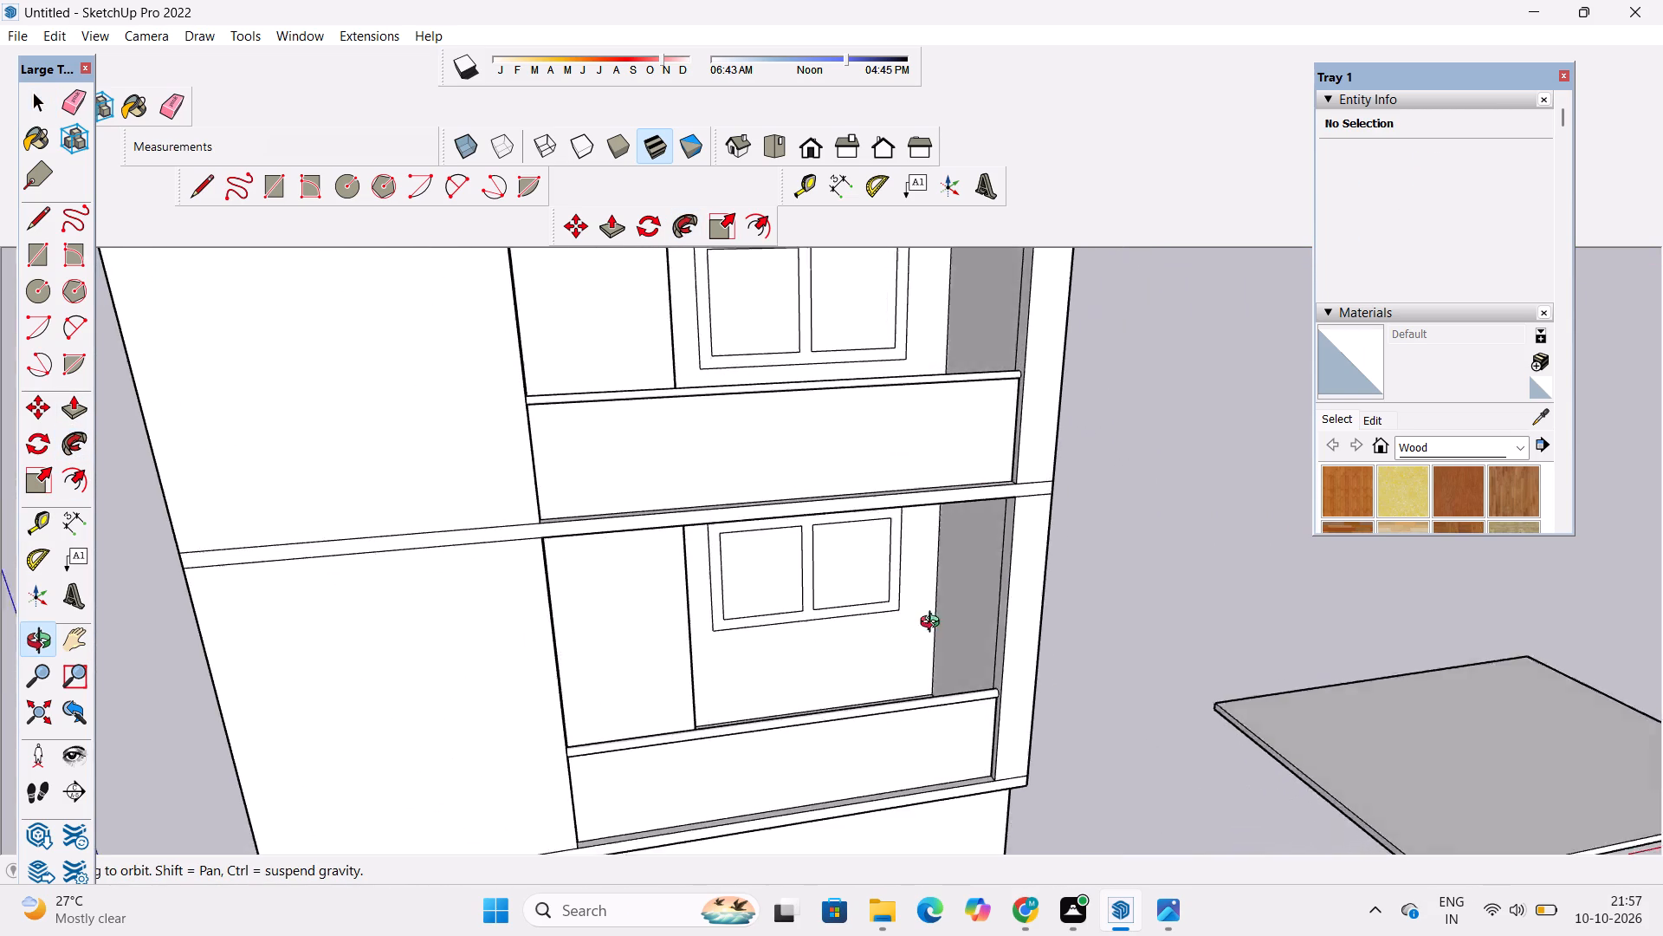
drag(934, 624, 889, 631)
scroll(904, 666, up, 3)
scroll(903, 655, down, 5)
drag(966, 692, 948, 599)
scroll(955, 706, up, 4)
shift+drag(948, 728, 896, 568)
drag(908, 588, 1048, 660)
scroll(929, 564, up, 5)
drag(877, 569, 965, 624)
scroll(949, 581, up, 3)
shift+drag(929, 559, 941, 619)
key(space)
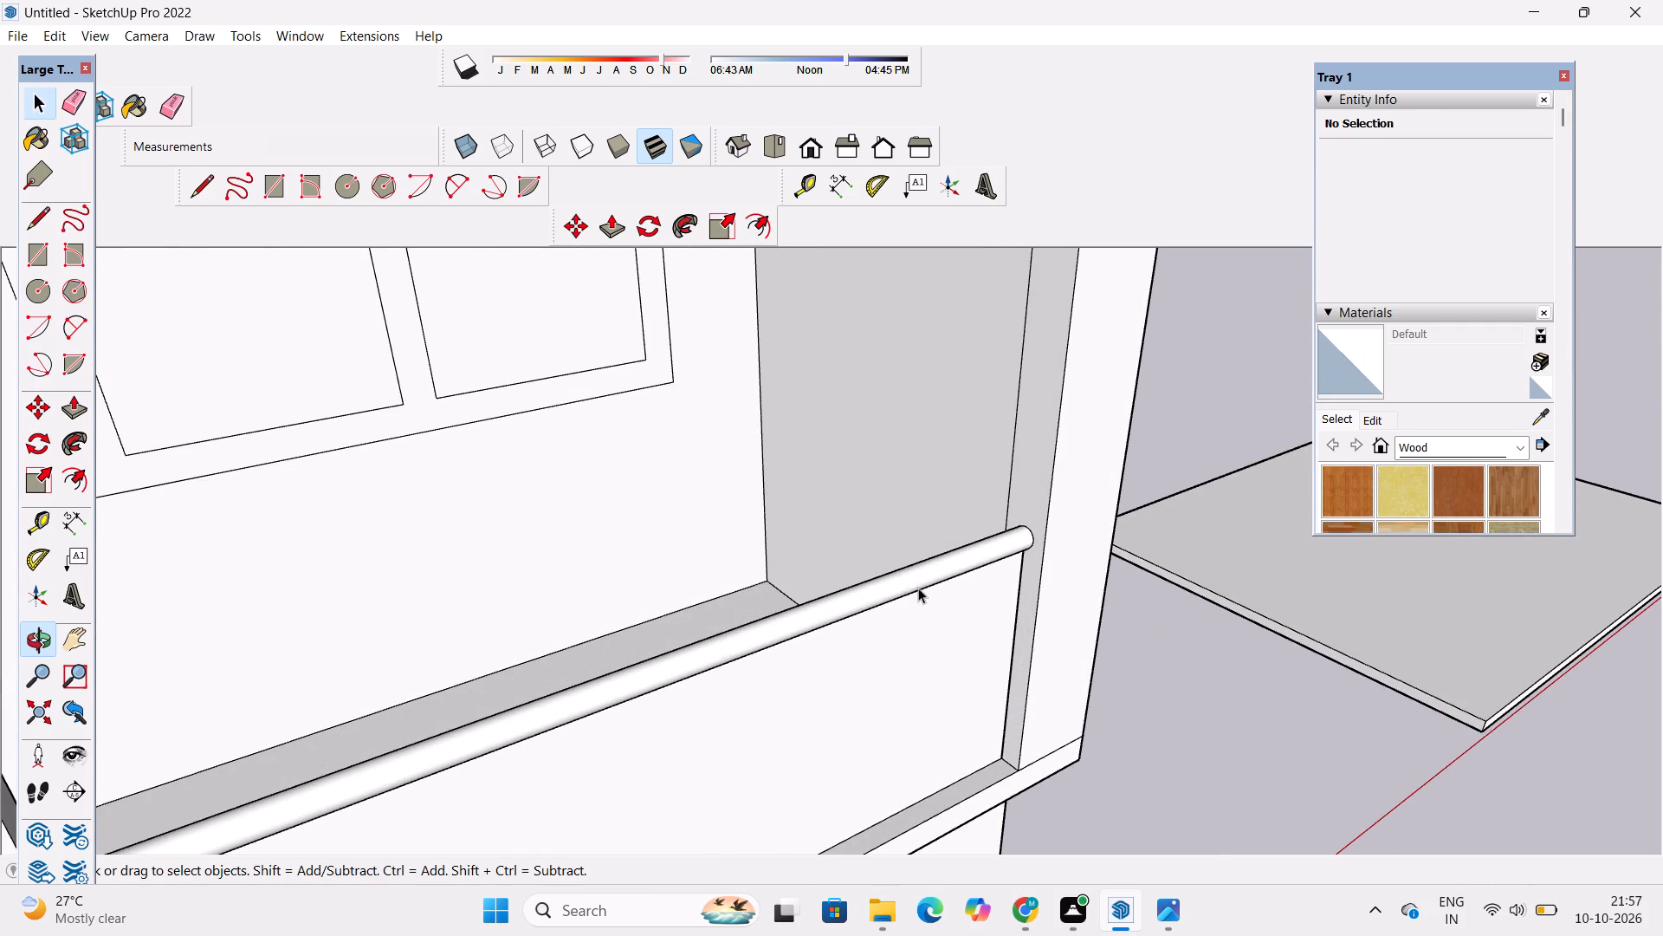
click(918, 588)
key(Delete)
Erase the leftover circle's outline segments around the lower railing panel's top right corner.
scroll(1014, 544, up, 5)
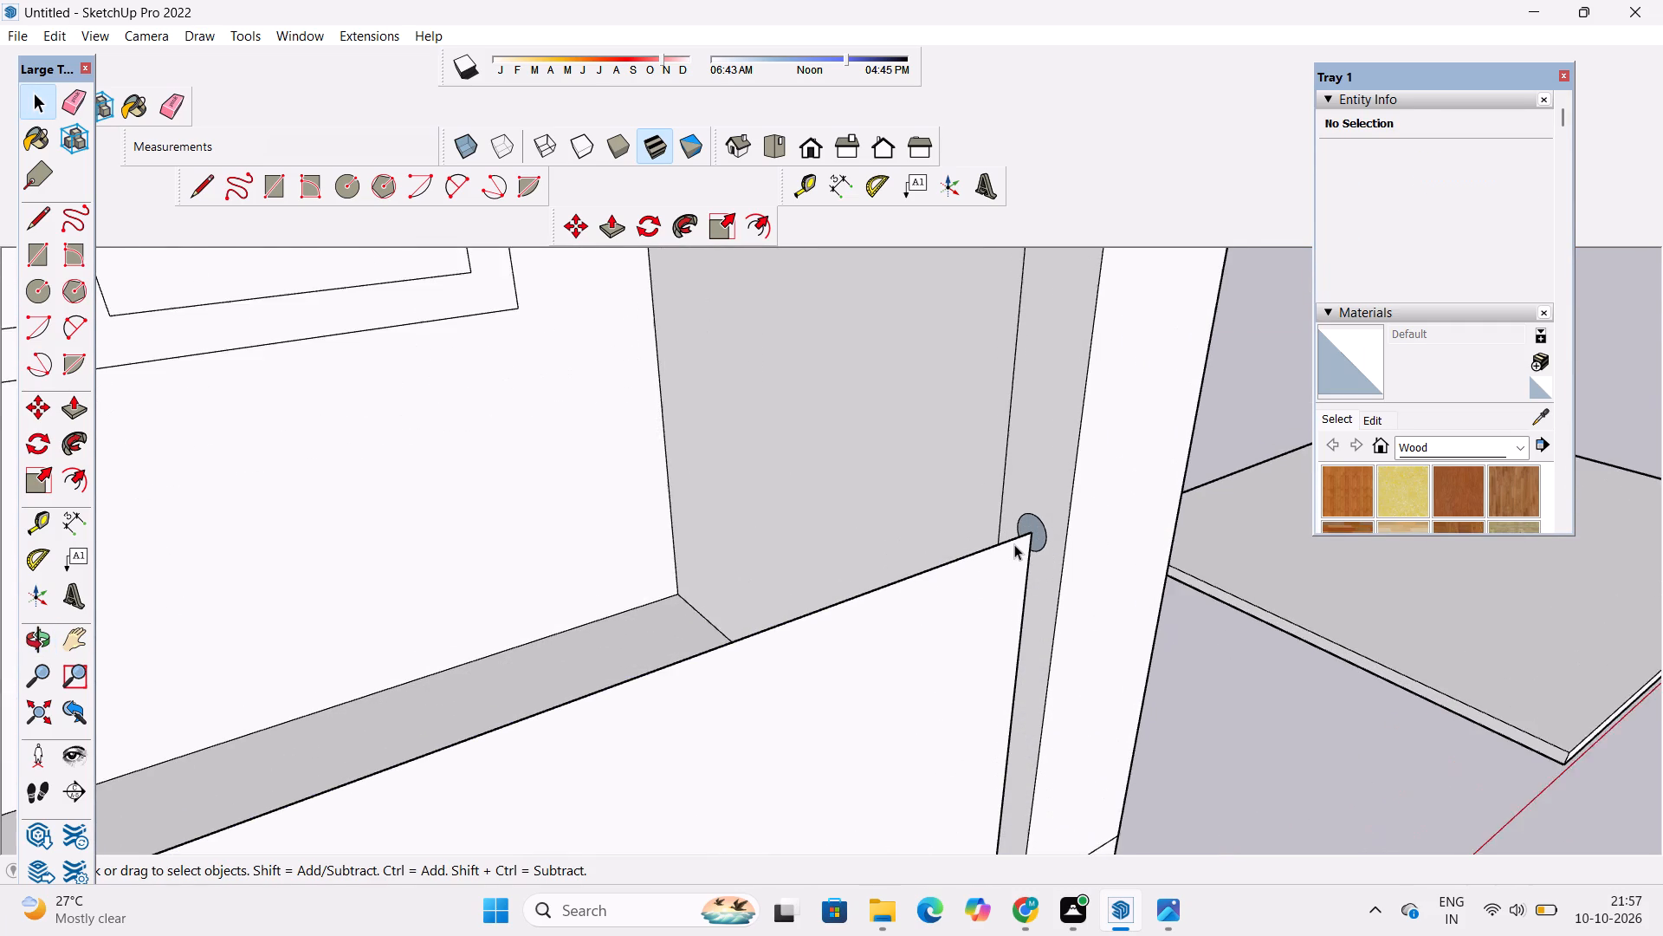
scroll(1014, 544, up, 4)
key(e)
drag(1035, 485, 1053, 517)
drag(1057, 510, 1058, 518)
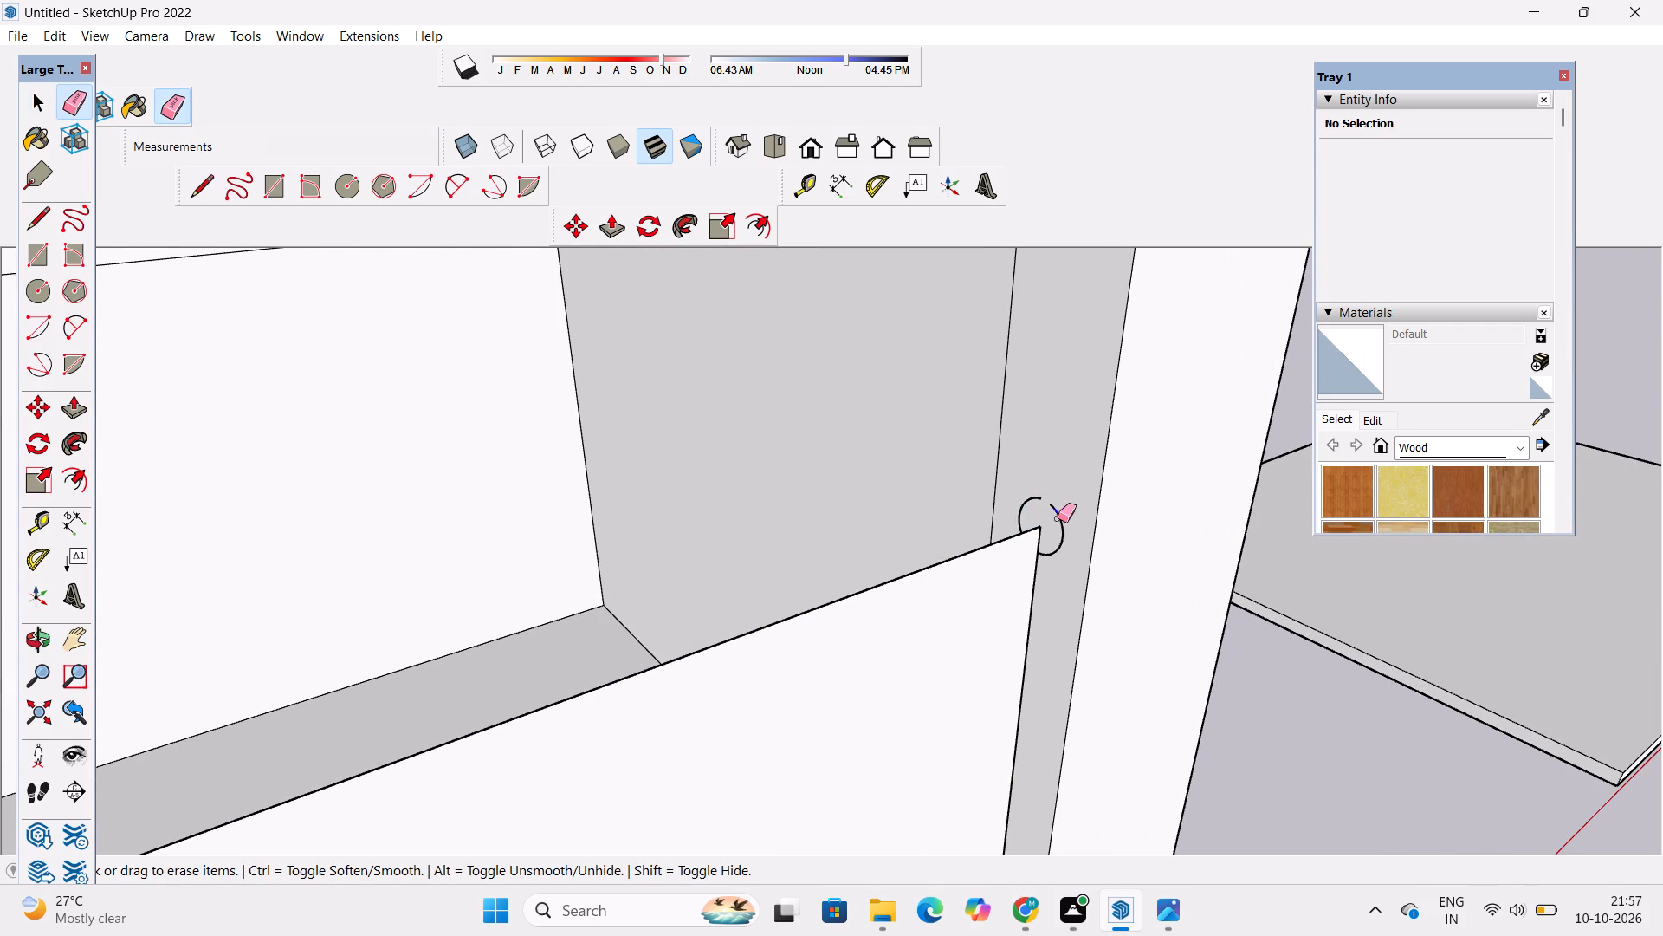
drag(1058, 518, 1041, 494)
scroll(1039, 497, up, 4)
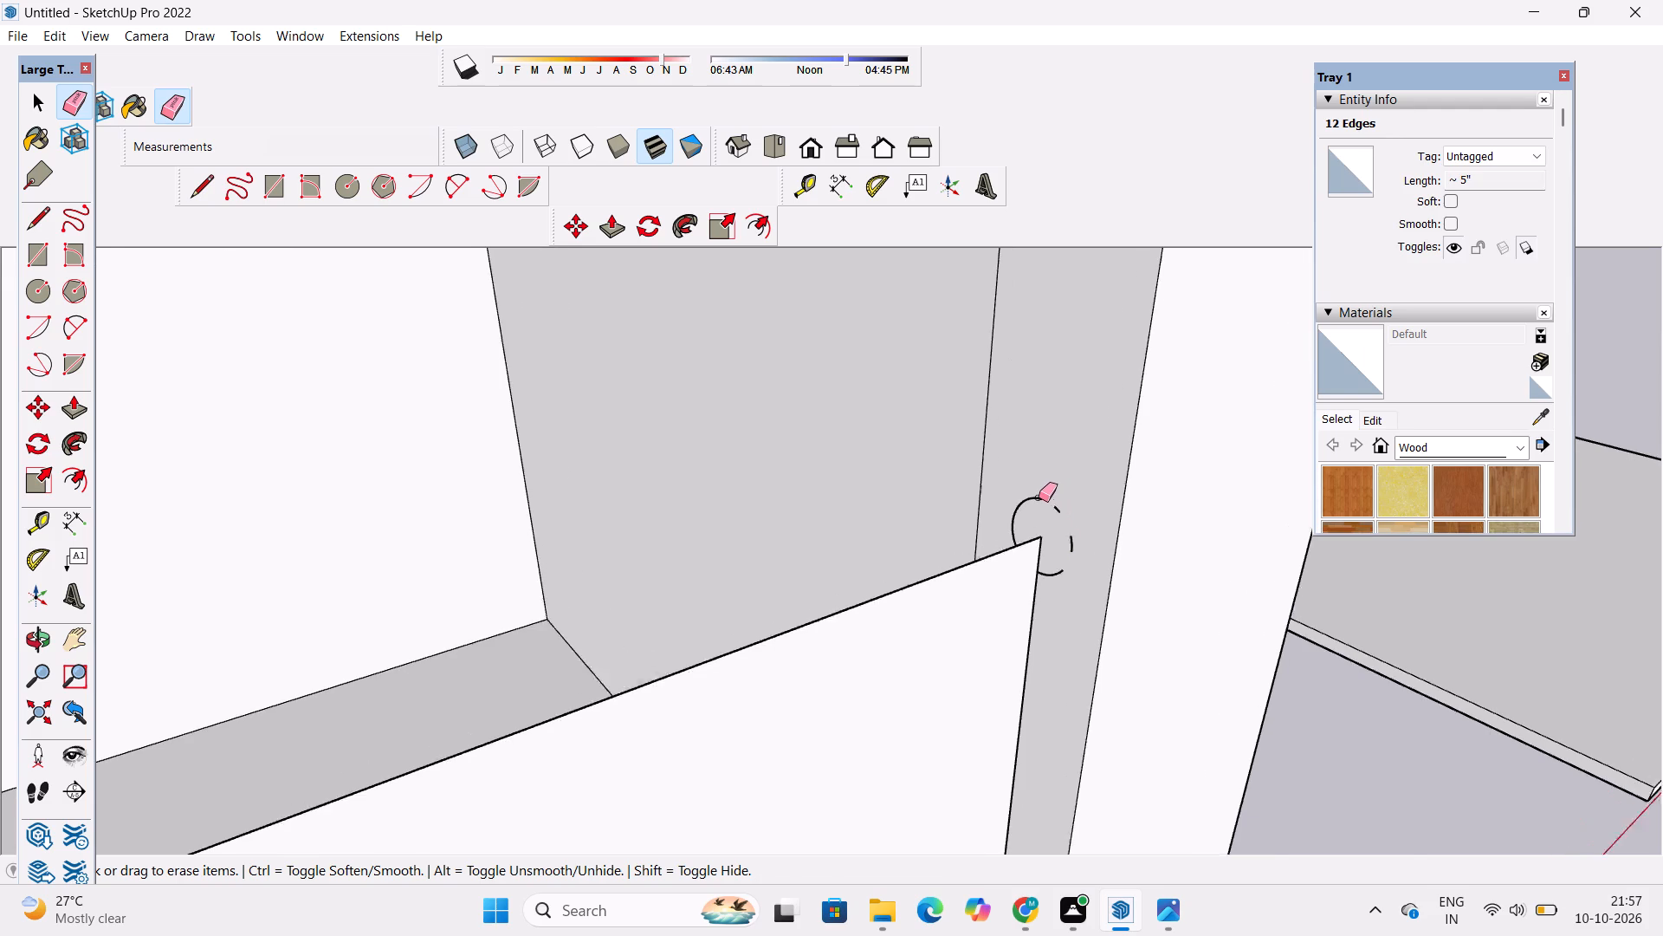
scroll(1039, 497, up, 6)
drag(1046, 503, 980, 551)
drag(1007, 493, 1011, 497)
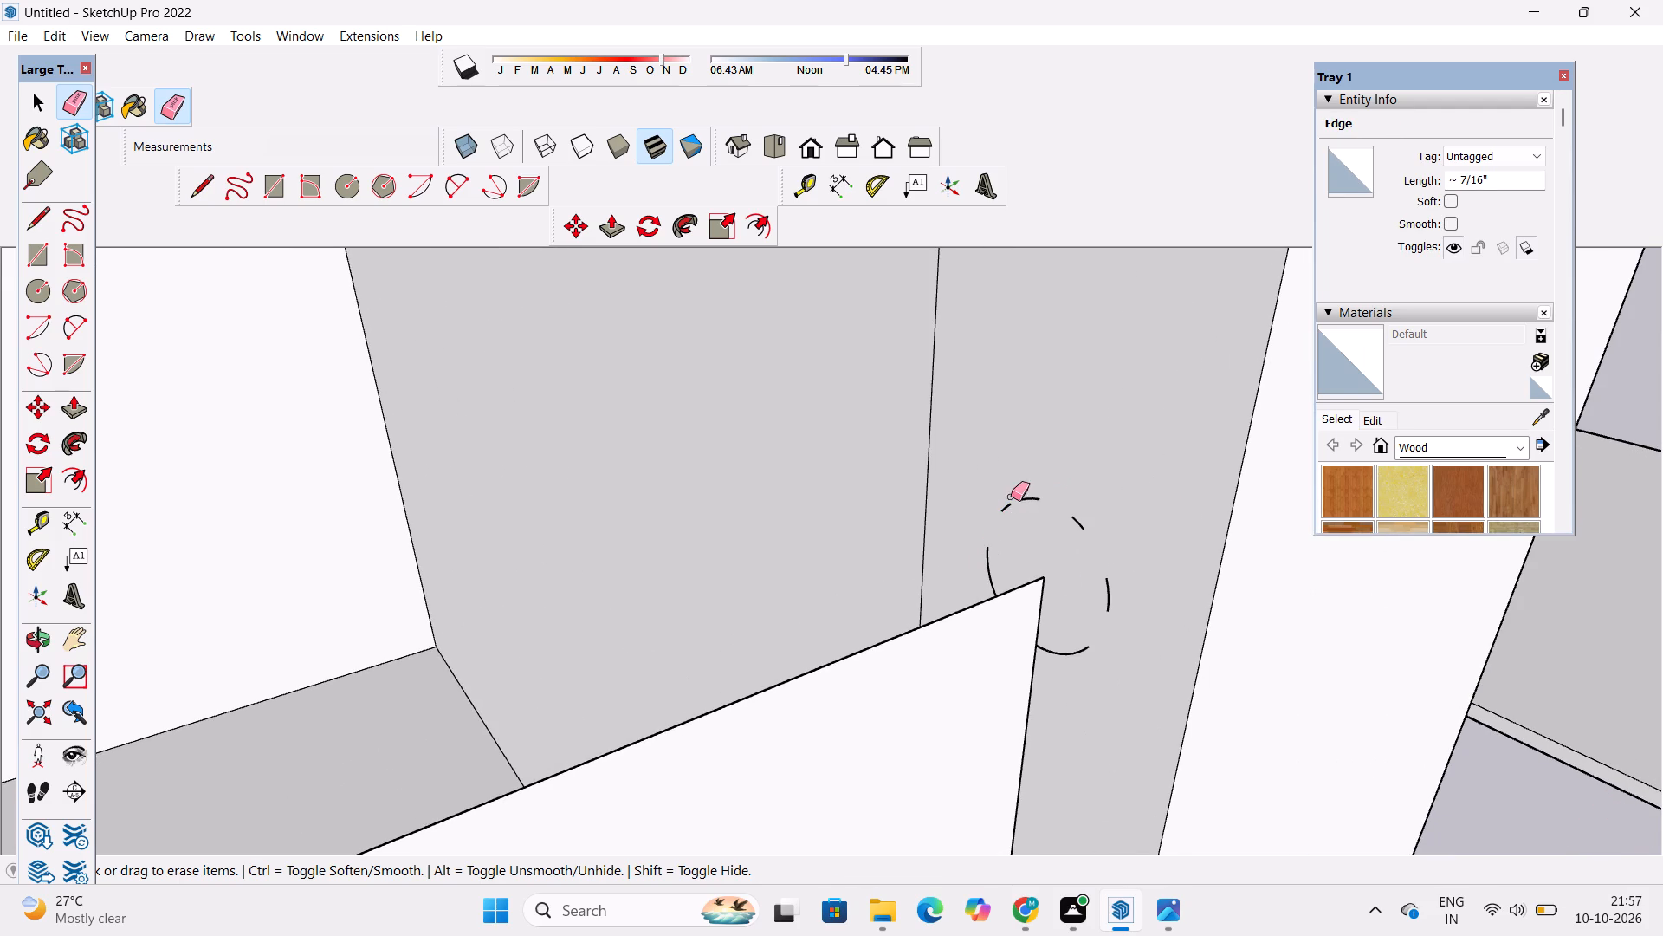
drag(1011, 497, 1071, 516)
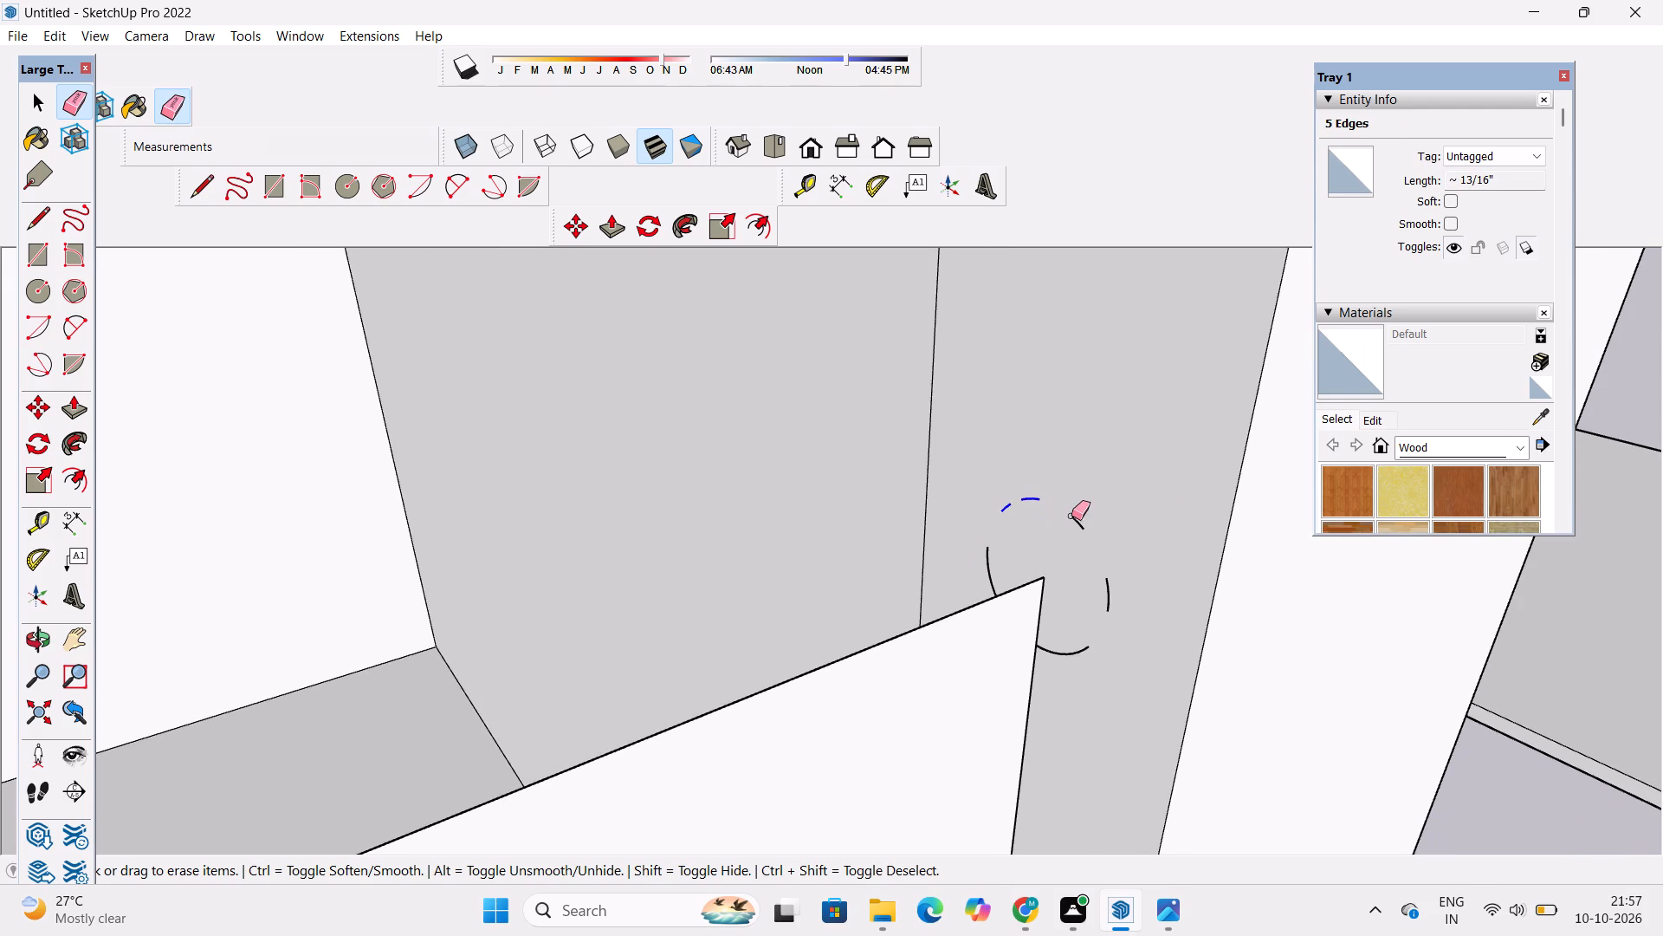
drag(1071, 516, 1110, 612)
drag(1110, 612, 1058, 653)
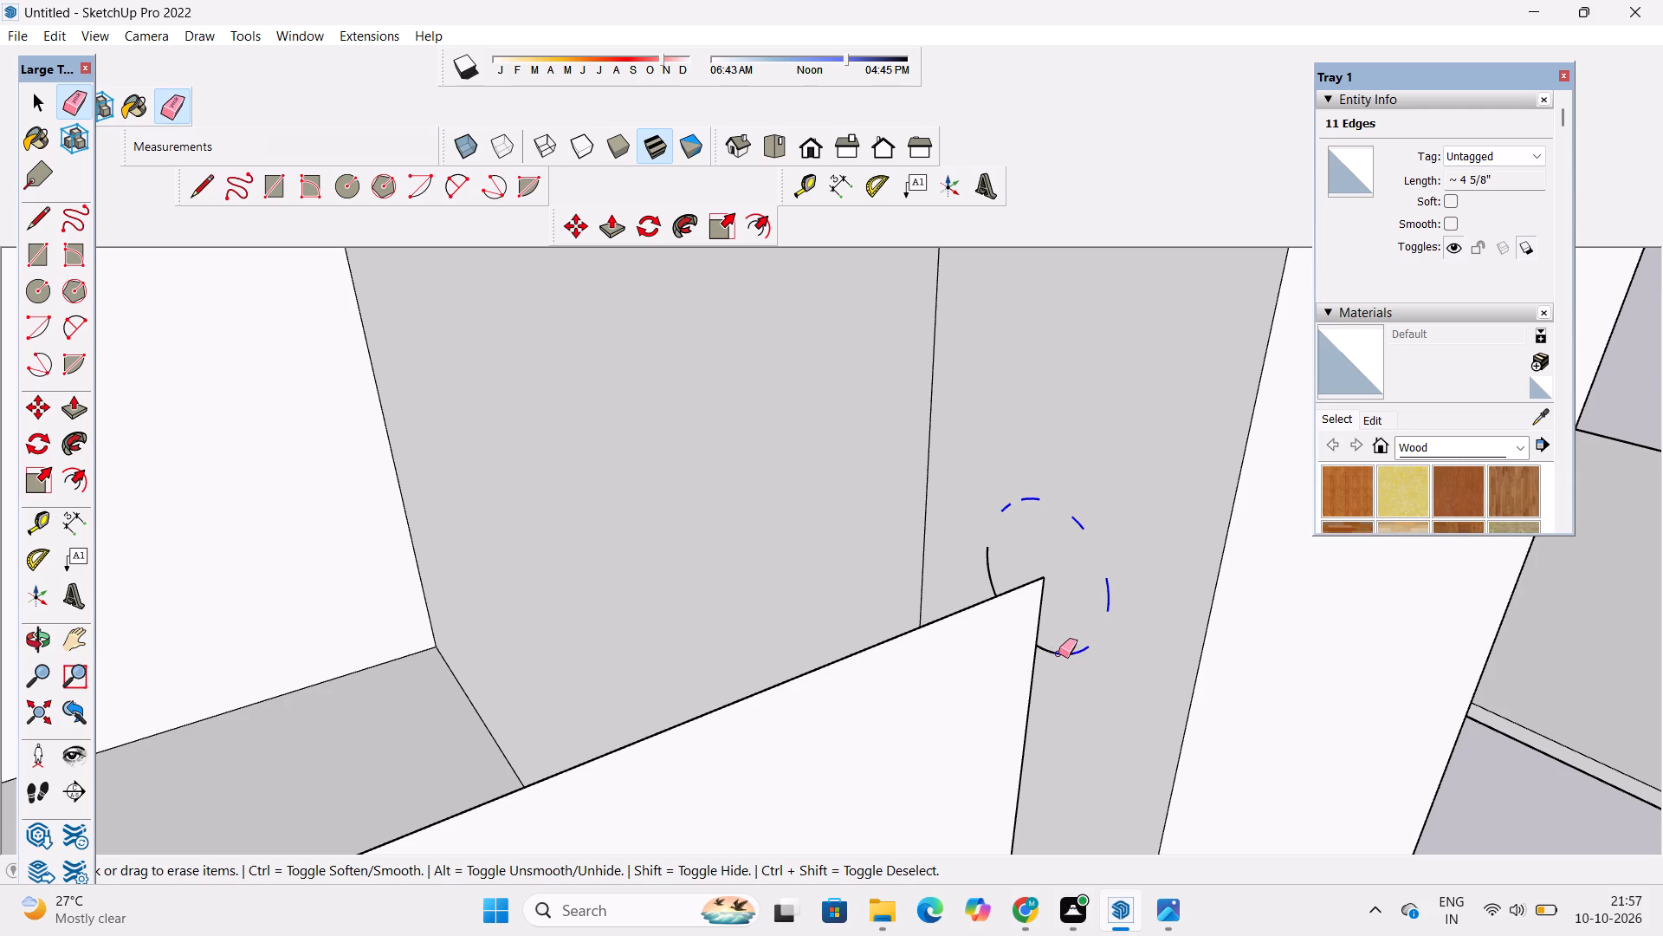
drag(1058, 653, 1042, 636)
scroll(980, 528, up, 10)
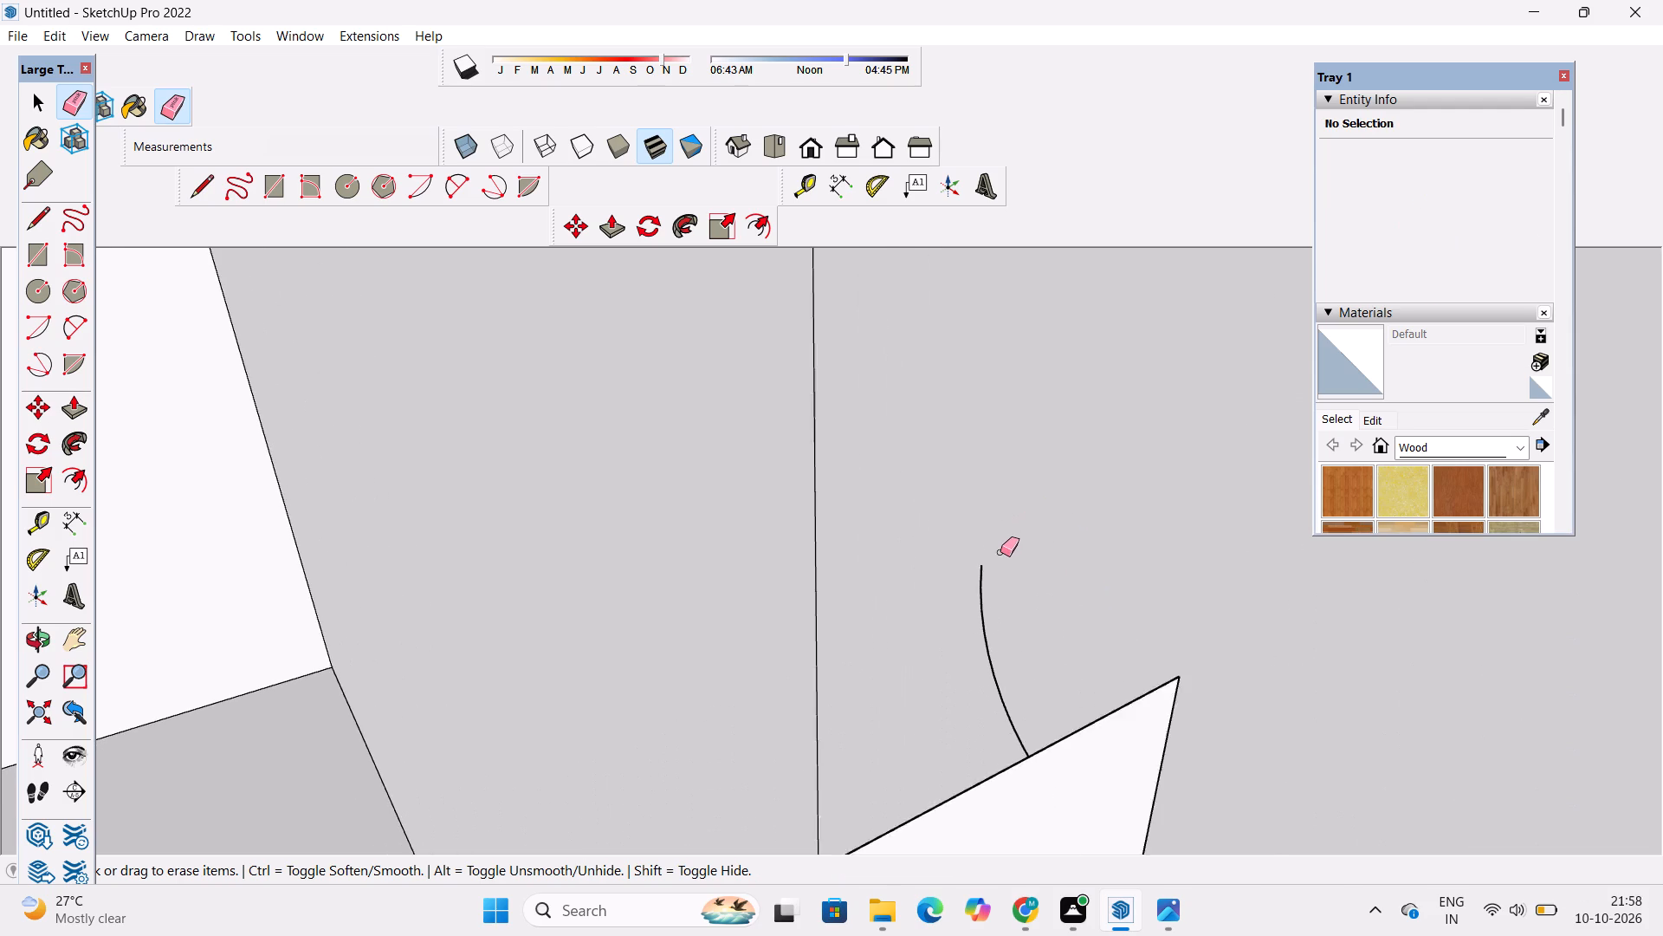
scroll(1000, 552, up, 5)
drag(977, 549, 984, 756)
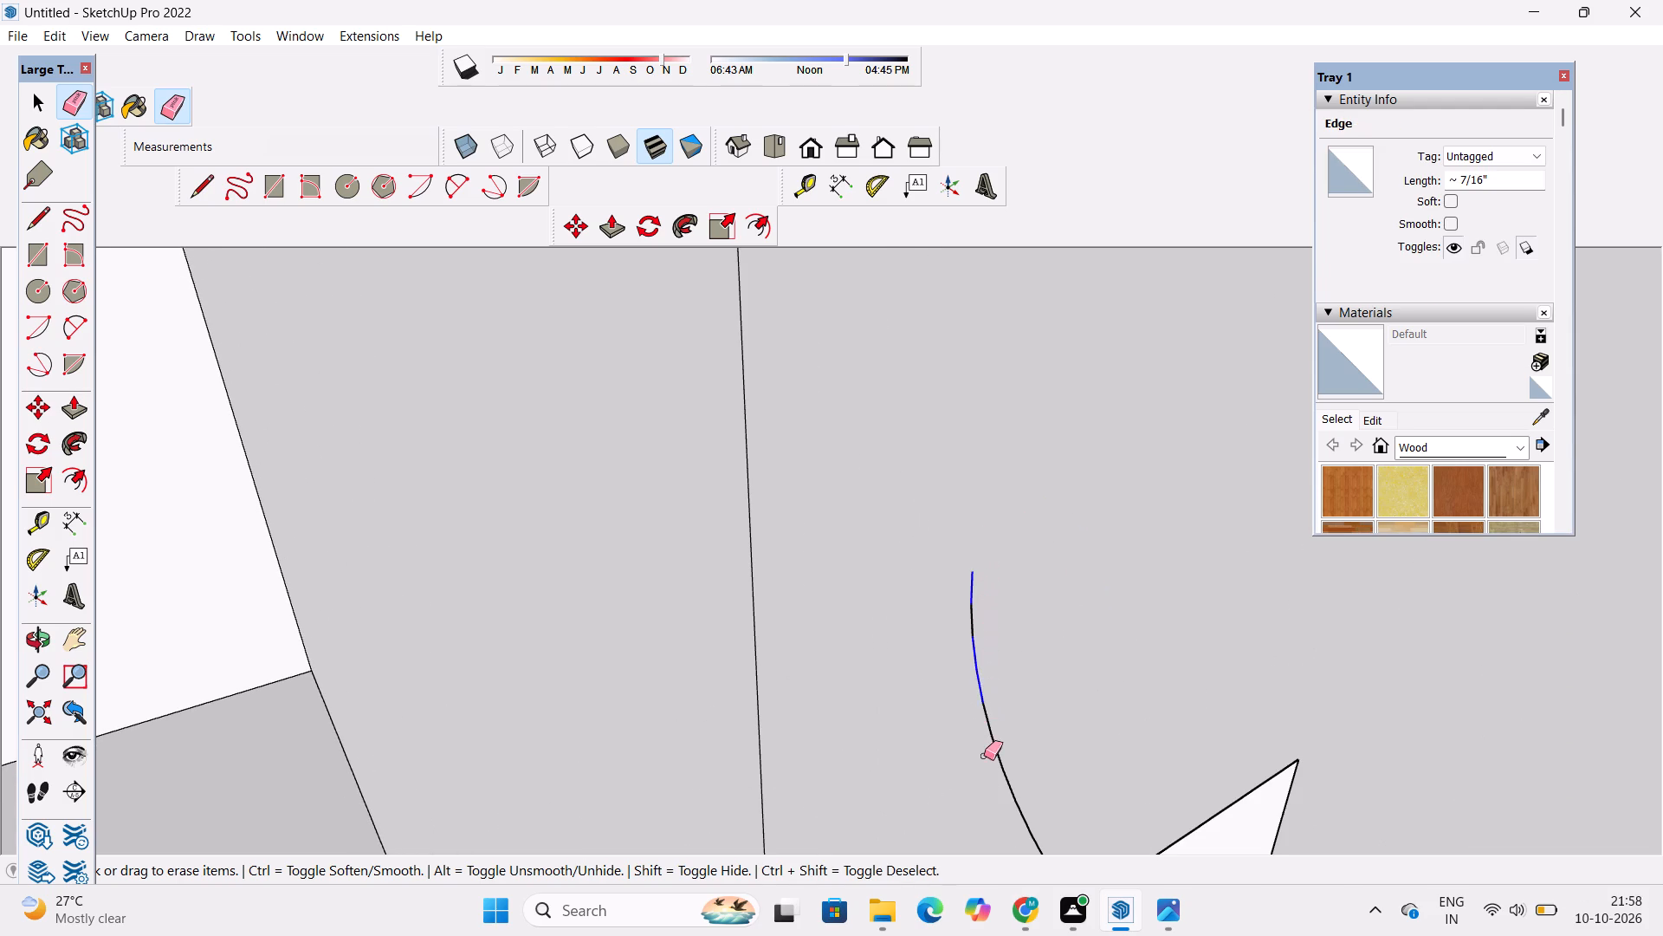
drag(984, 756, 1011, 775)
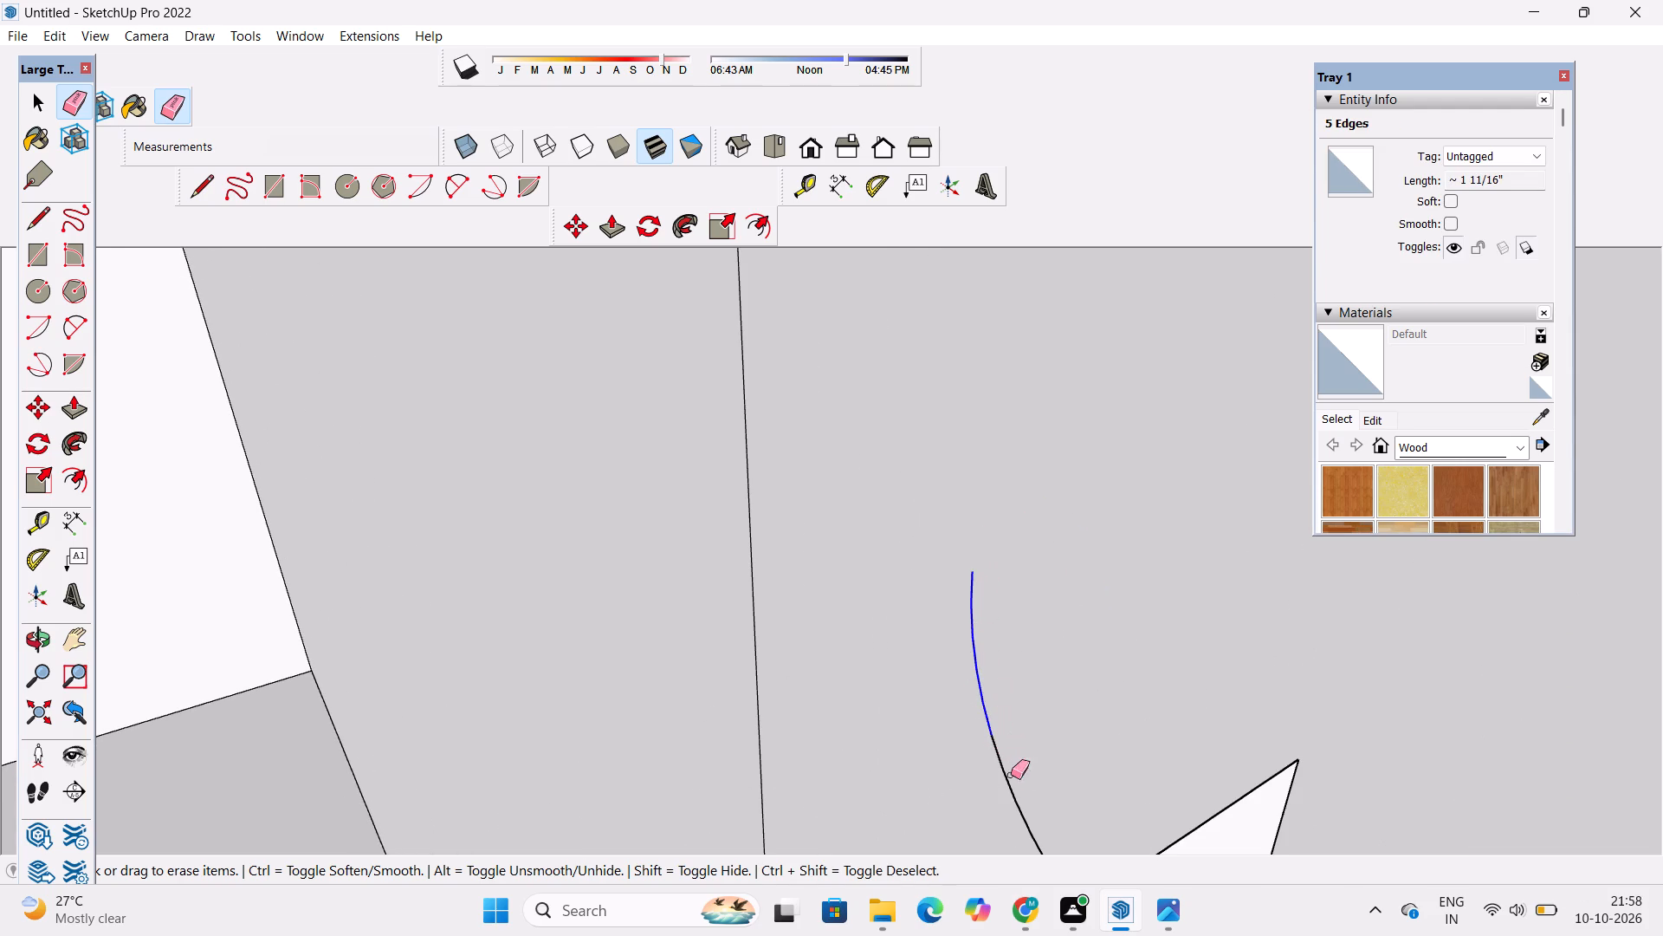
drag(1011, 775, 1002, 764)
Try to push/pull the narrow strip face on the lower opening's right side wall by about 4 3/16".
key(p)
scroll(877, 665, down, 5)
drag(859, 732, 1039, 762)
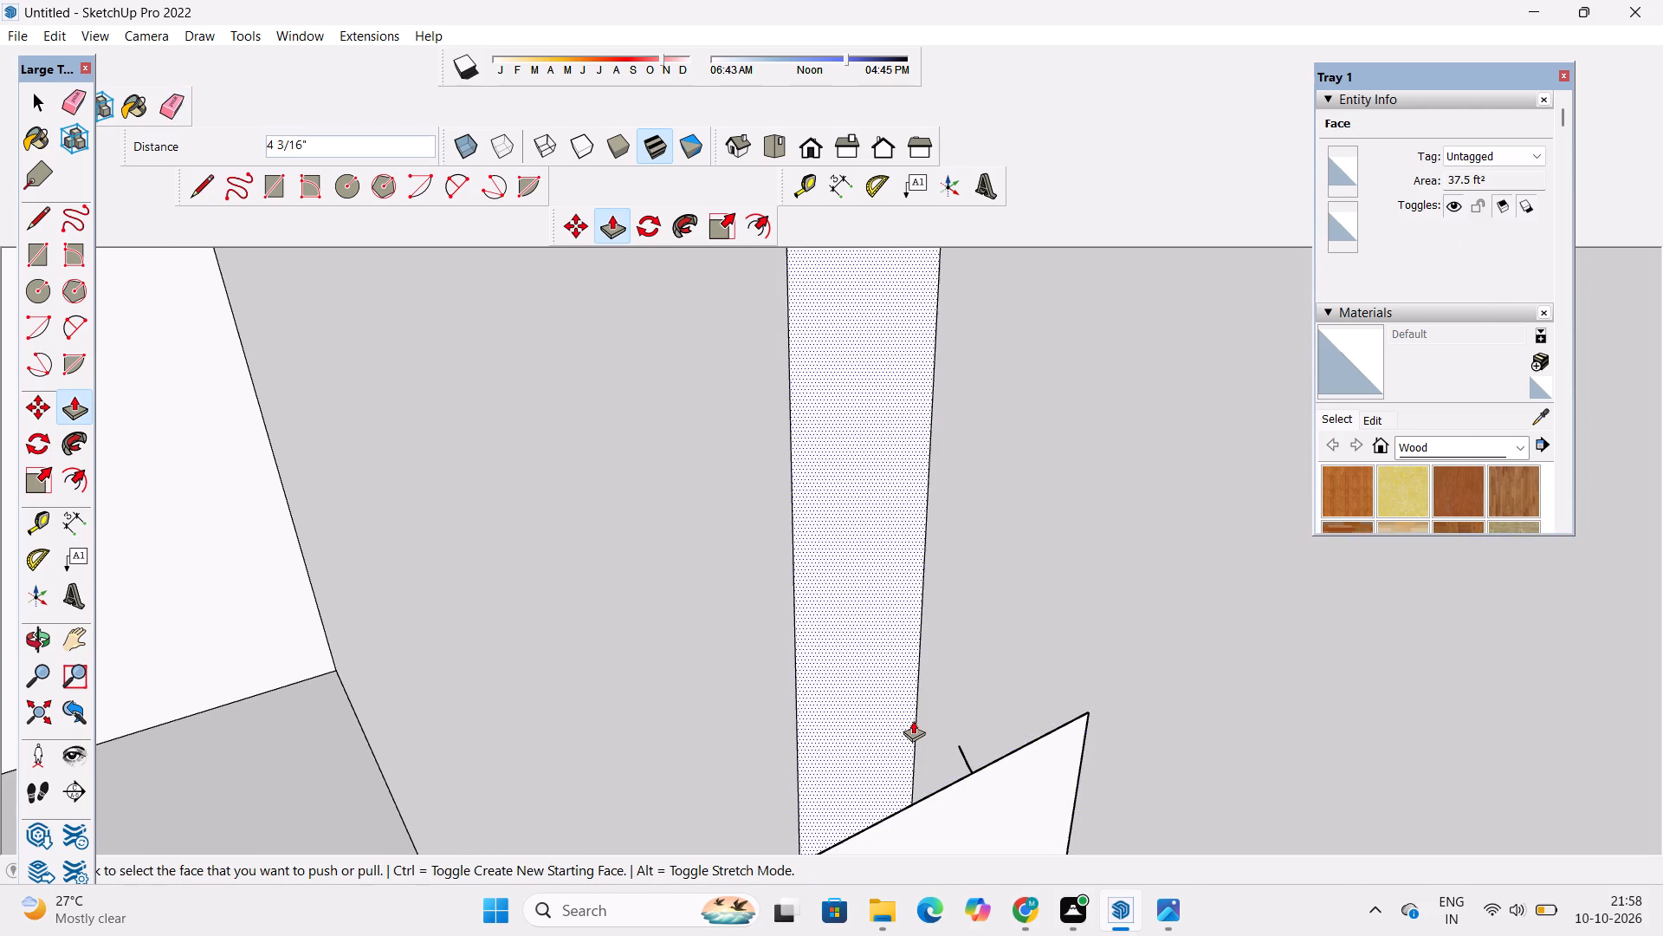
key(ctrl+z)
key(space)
Erase the remaining arc segments on the inner side of the lower railing panel's top right corner.
scroll(823, 690, down, 5)
text(io)
scroll(817, 692, down, 5)
drag(830, 717, 1244, 707)
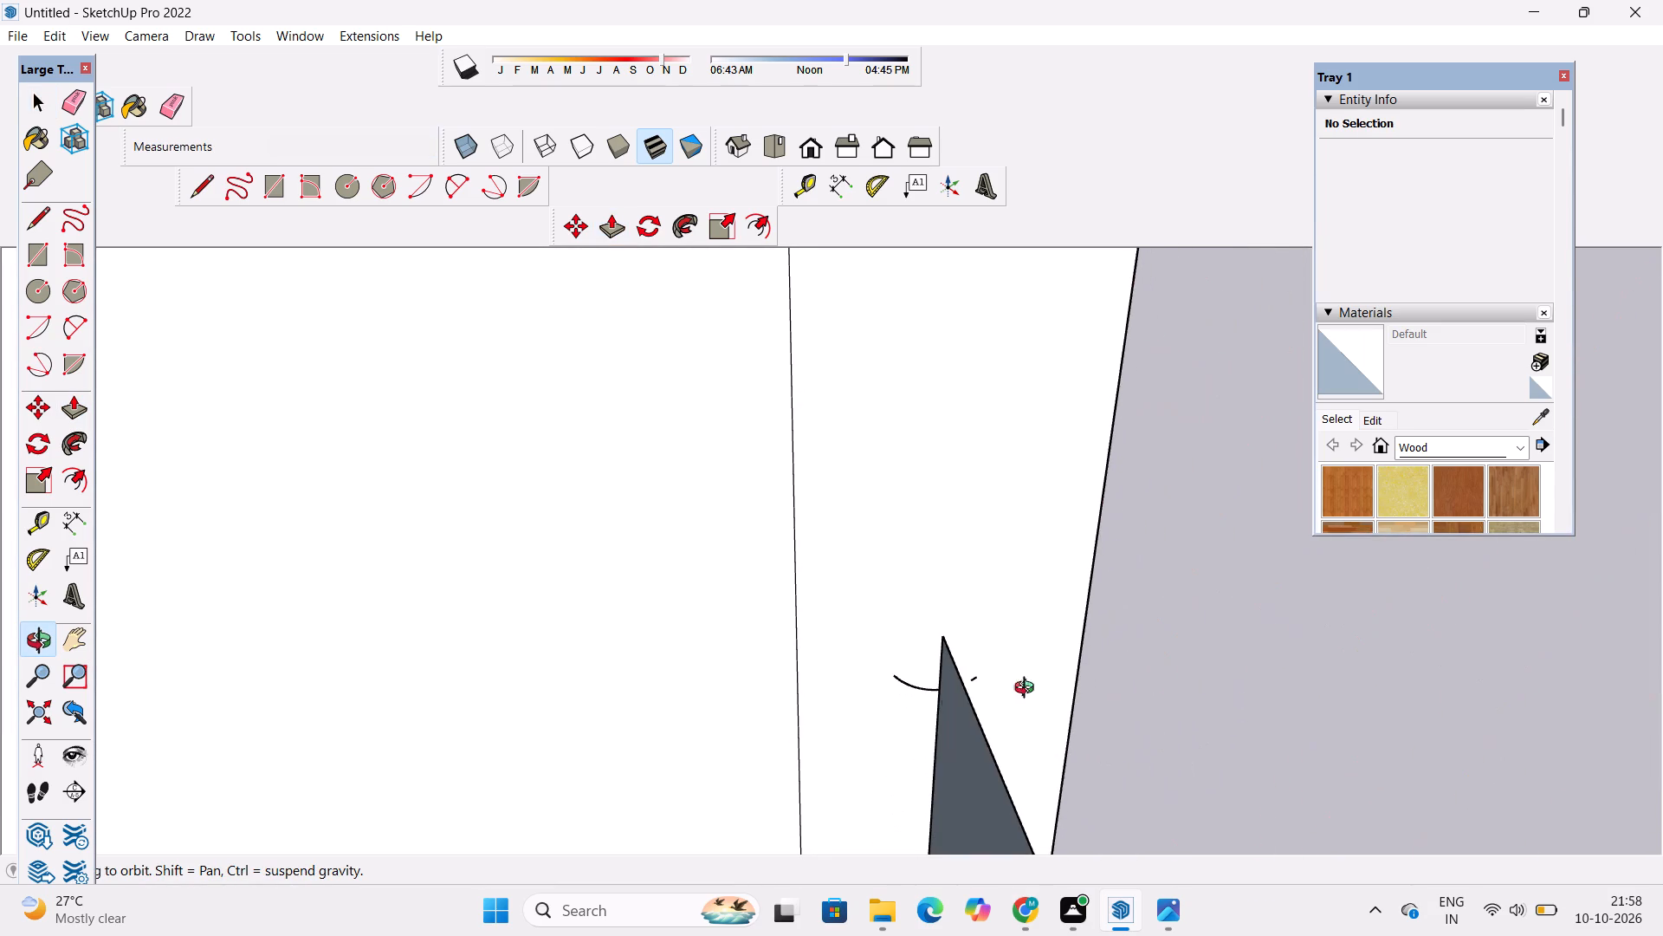
scroll(862, 723, up, 1)
shift+drag(868, 717, 818, 744)
drag(832, 756, 898, 742)
shift+drag(904, 707, 832, 752)
scroll(831, 752, up, 1)
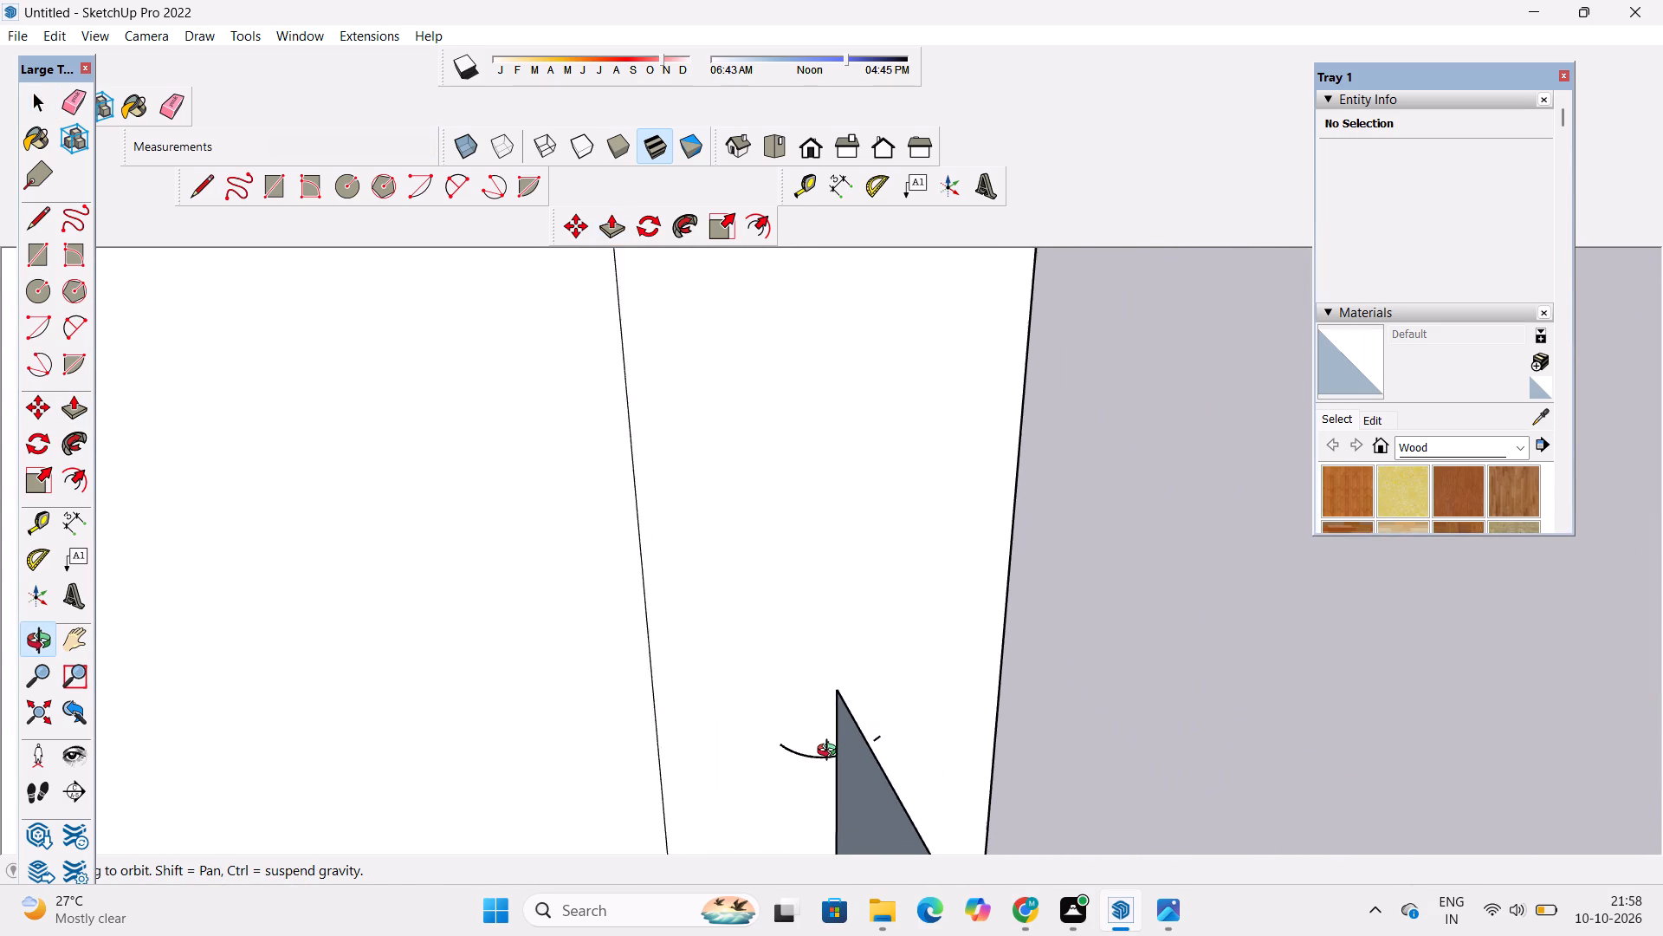
scroll(831, 752, up, 2)
key(e)
drag(770, 740, 807, 759)
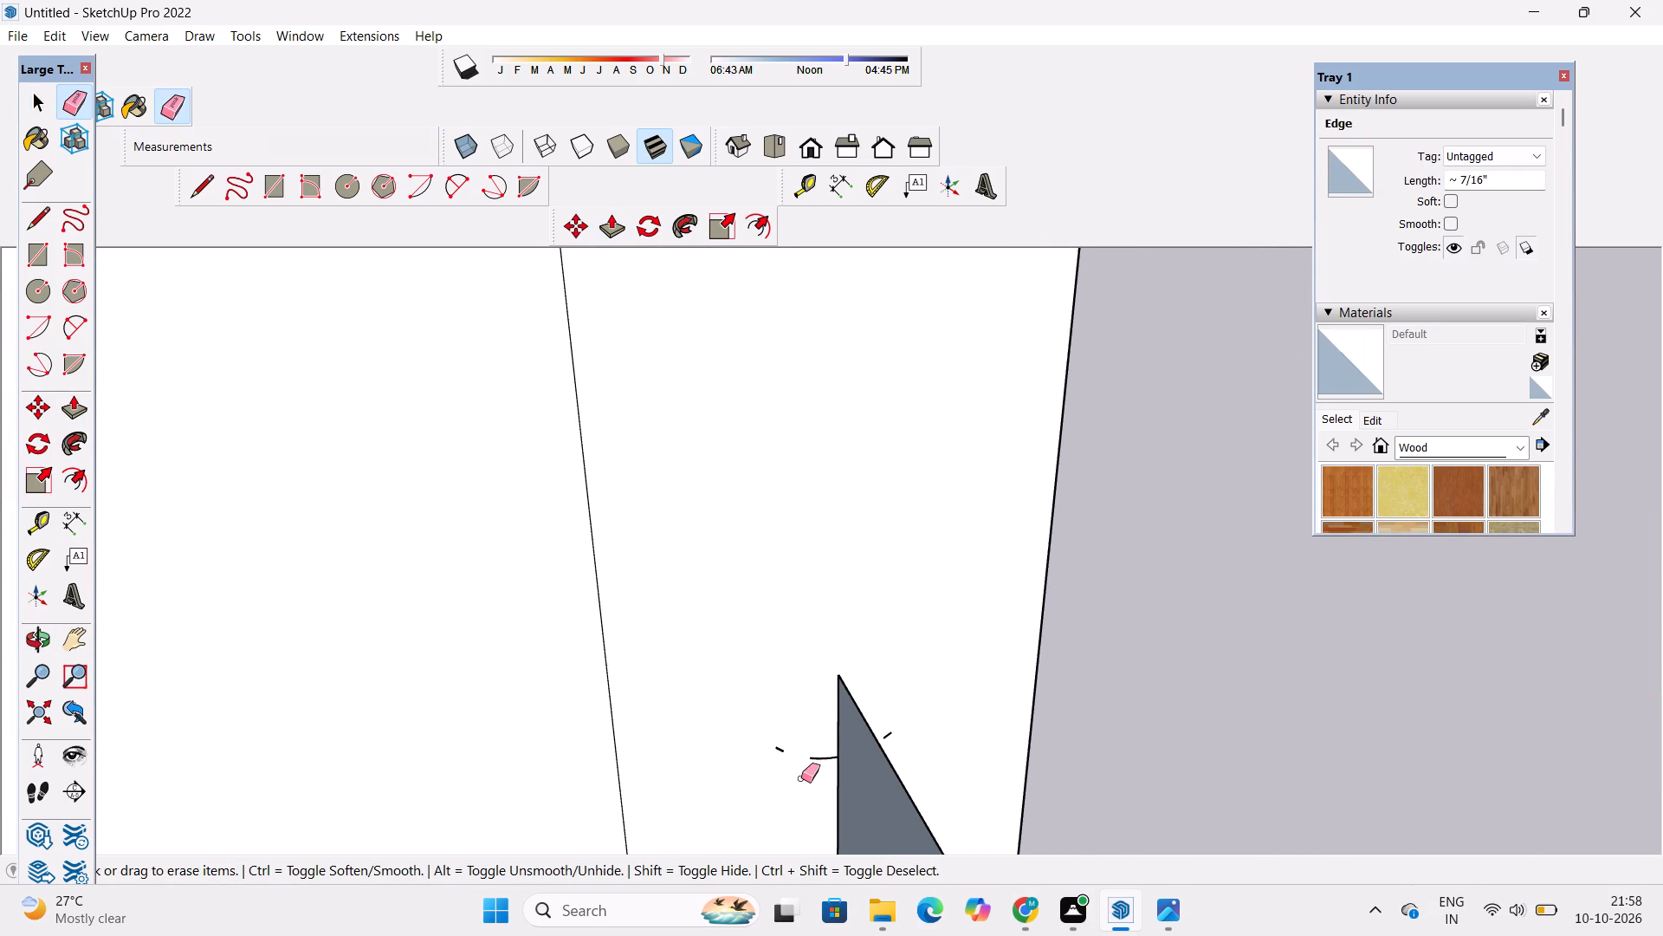
scroll(801, 778, up, 7)
drag(759, 697, 787, 743)
drag(811, 712, 831, 747)
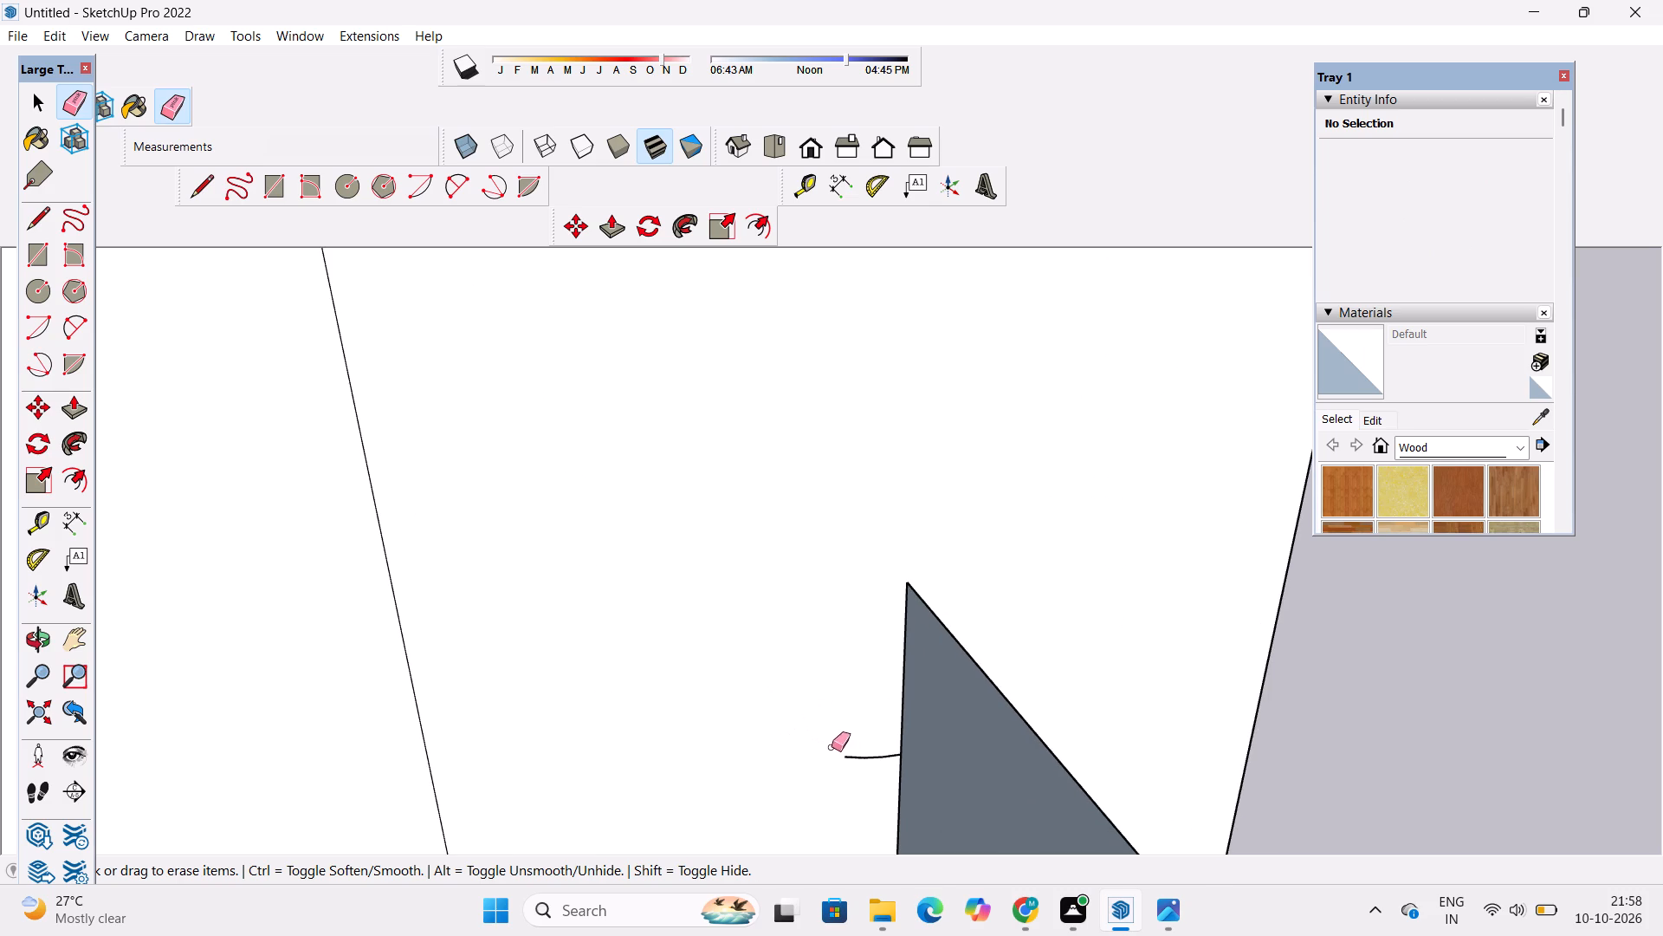
drag(831, 747, 894, 767)
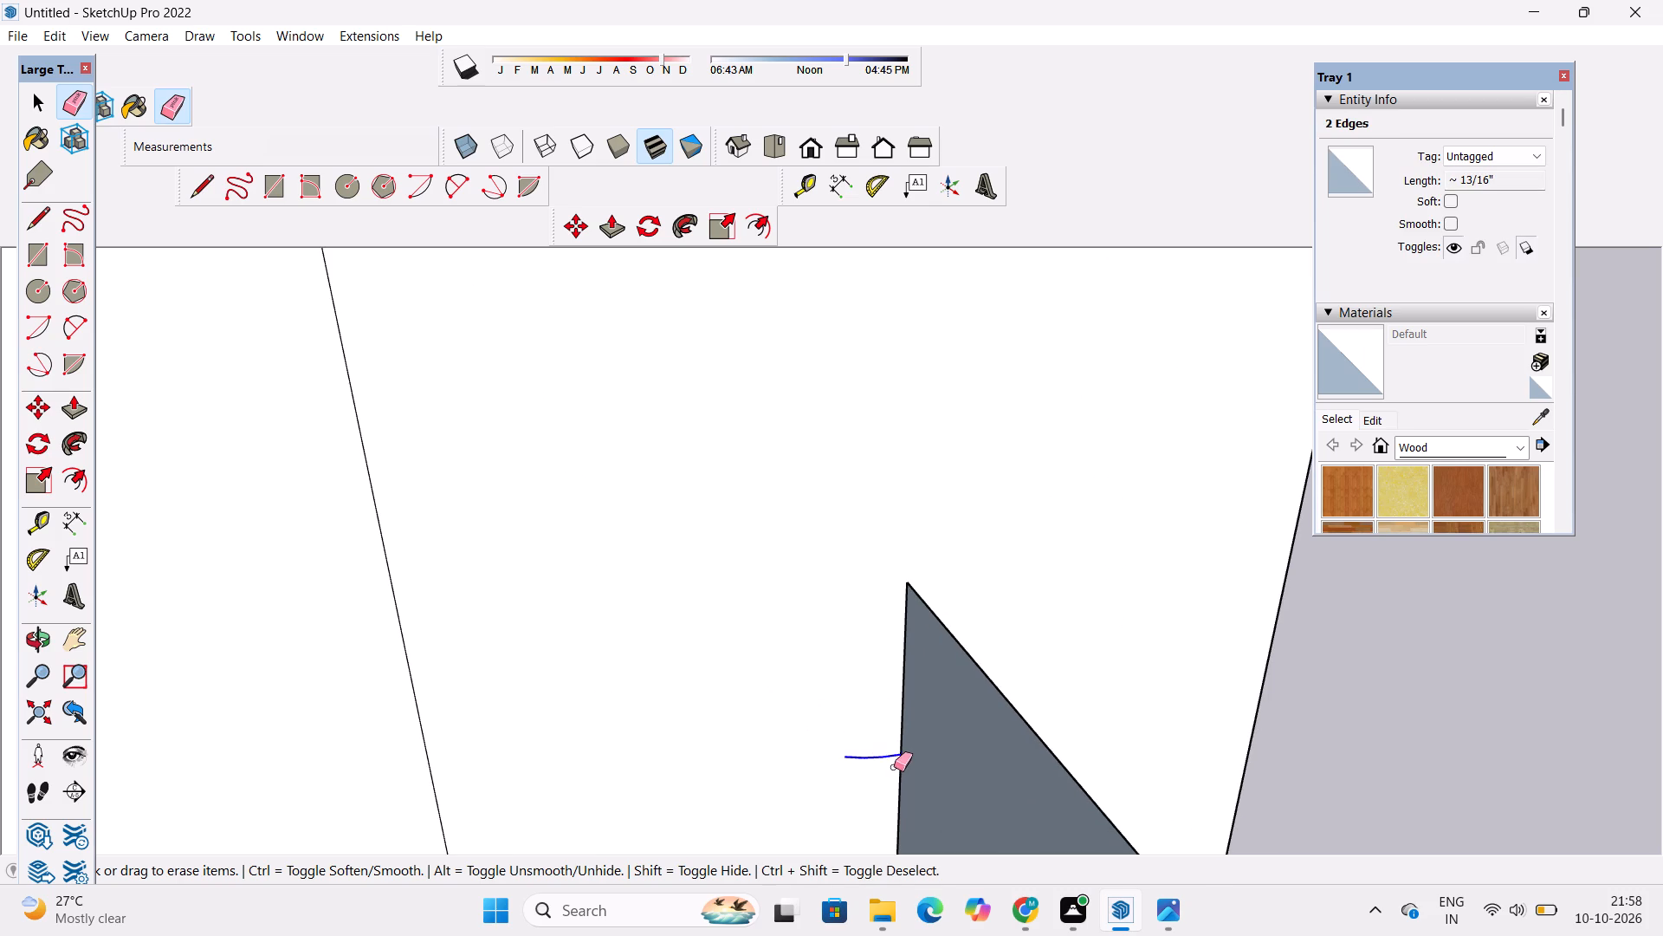
drag(894, 767, 867, 757)
Erase the remaining arc segments on the outer side of the lower railing panel's top right corner.
key(o)
drag(1089, 751, 800, 740)
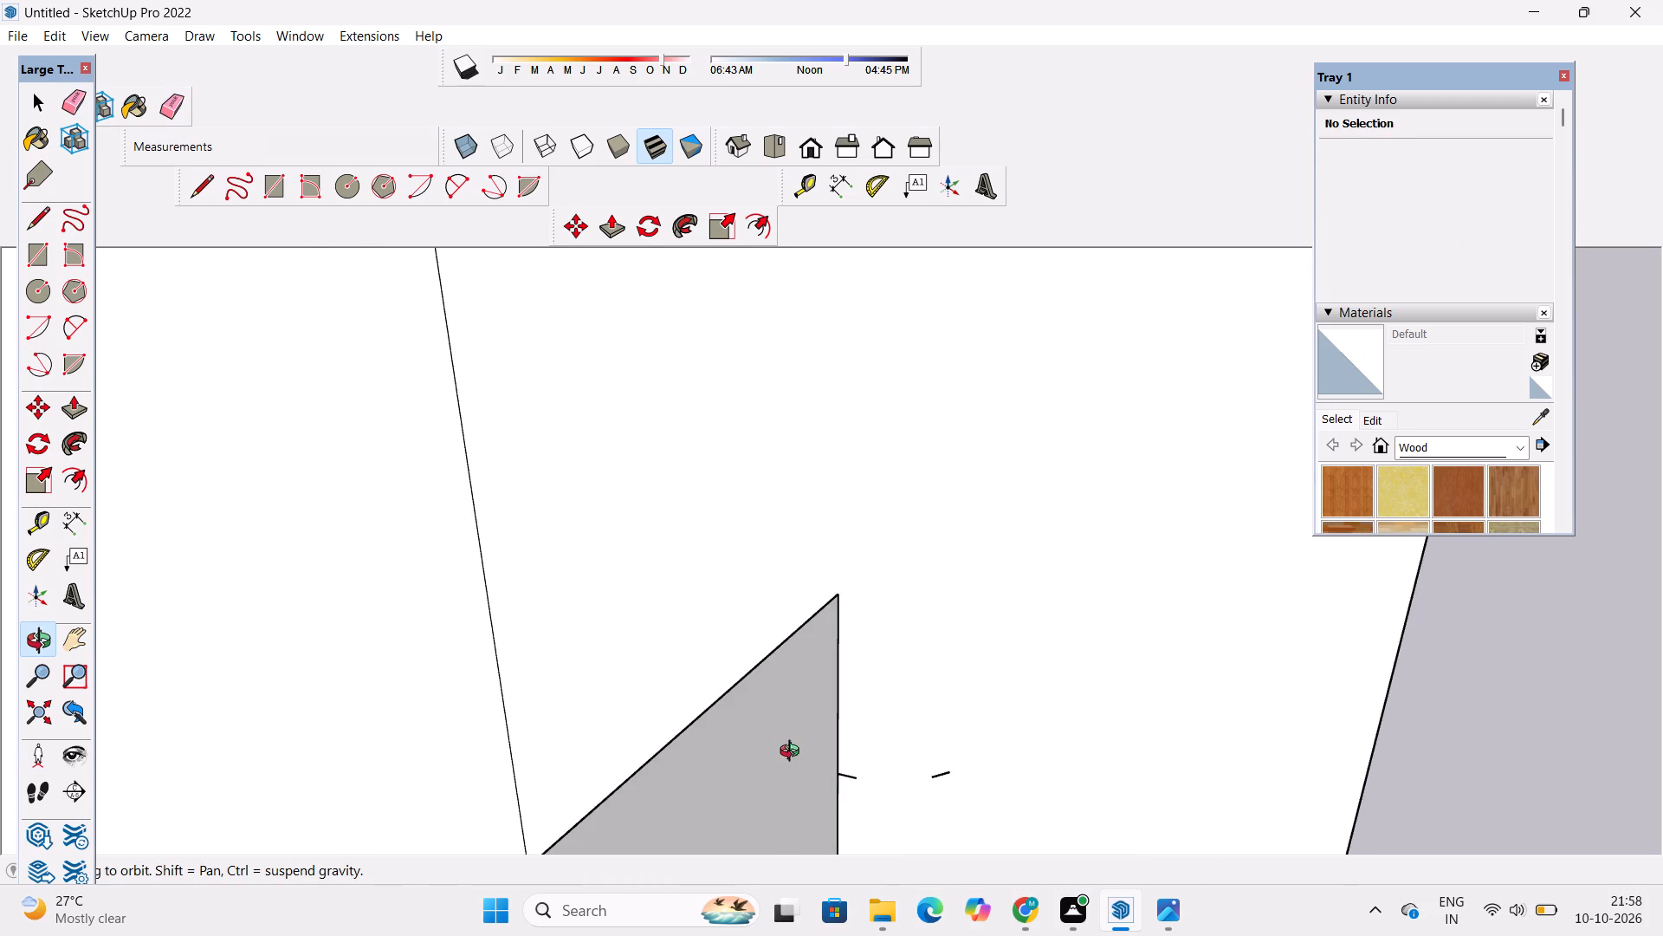
drag(793, 770, 802, 689)
shift+drag(862, 717, 803, 723)
scroll(802, 724, up, 3)
shift+drag(794, 746, 782, 712)
scroll(781, 709, down, 4)
drag(785, 729, 837, 714)
key(e)
scroll(857, 689, up, 2)
drag(837, 667, 842, 689)
drag(958, 639, 948, 664)
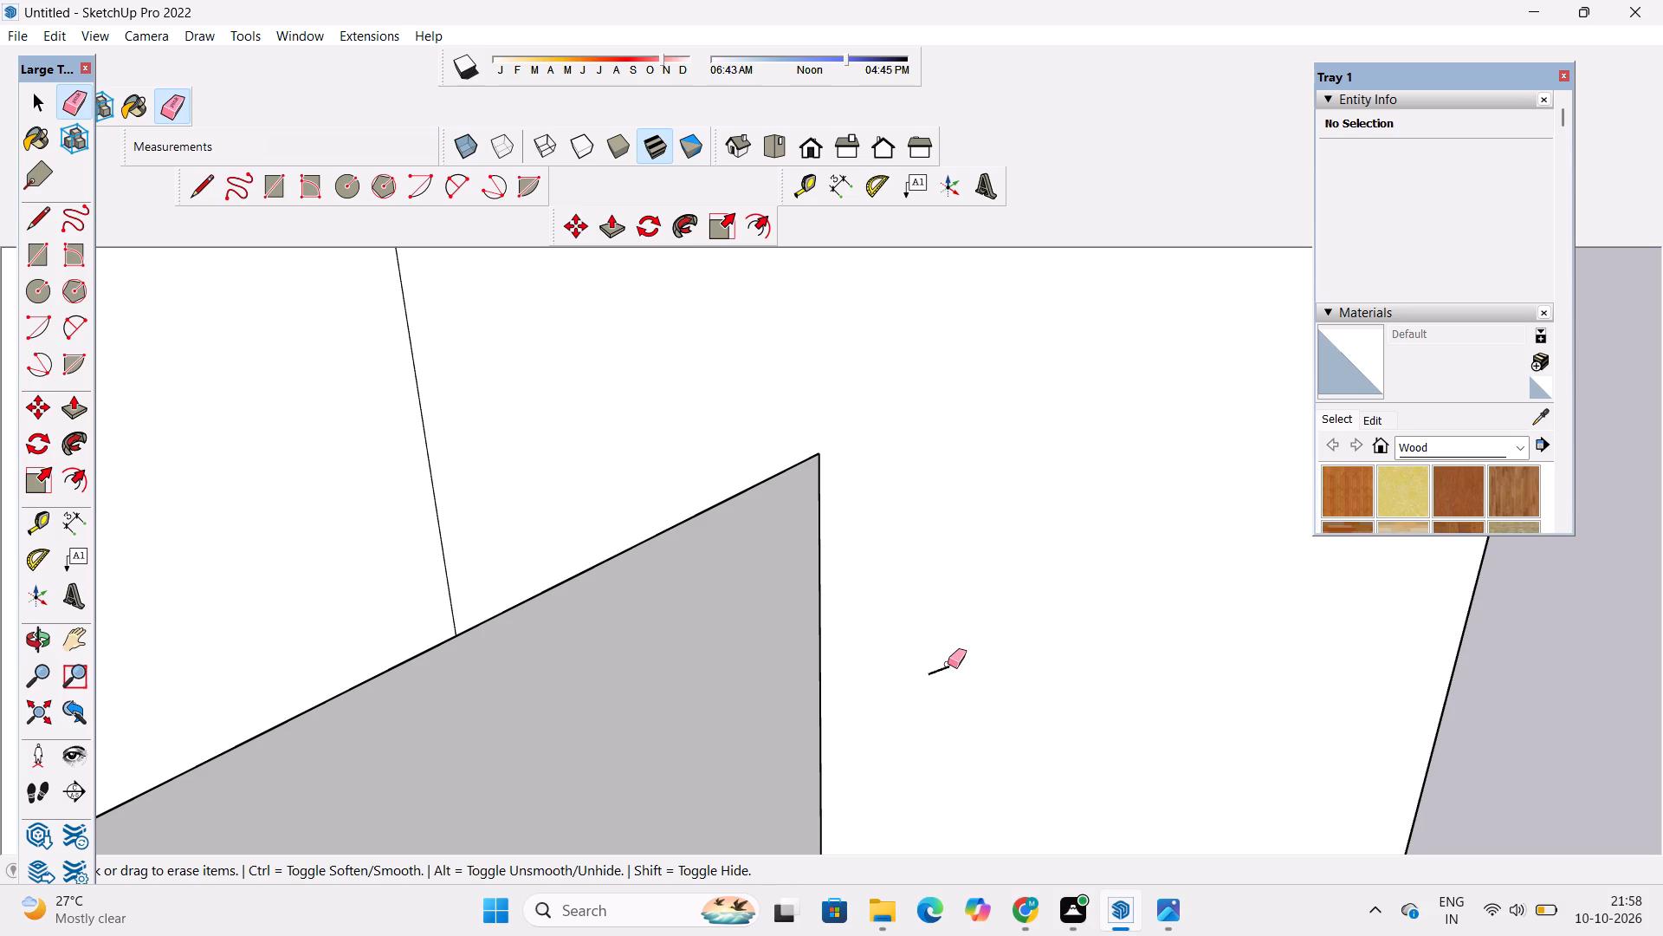
drag(948, 664, 934, 673)
key(space)
Draw a circle of 3" radius on the side wall, centred on the lower railing panel's top right corner.
text(o)
scroll(897, 615, down, 7)
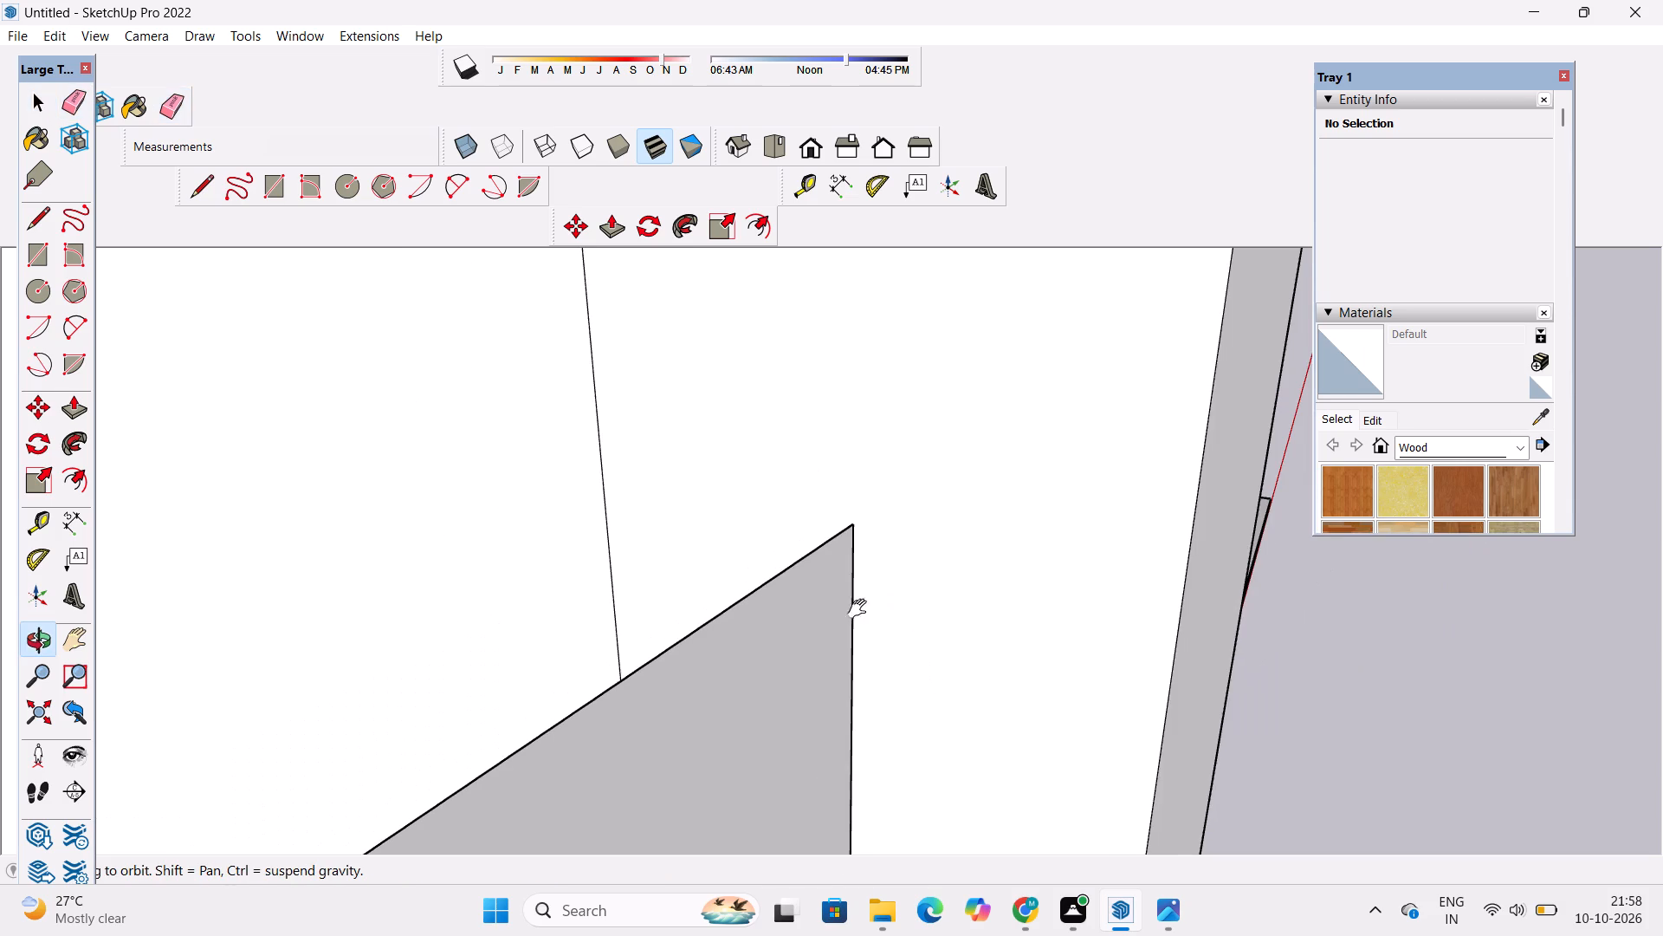
shift+drag(861, 609, 866, 683)
drag(866, 683, 875, 657)
key(c)
scroll(879, 625, up, 6)
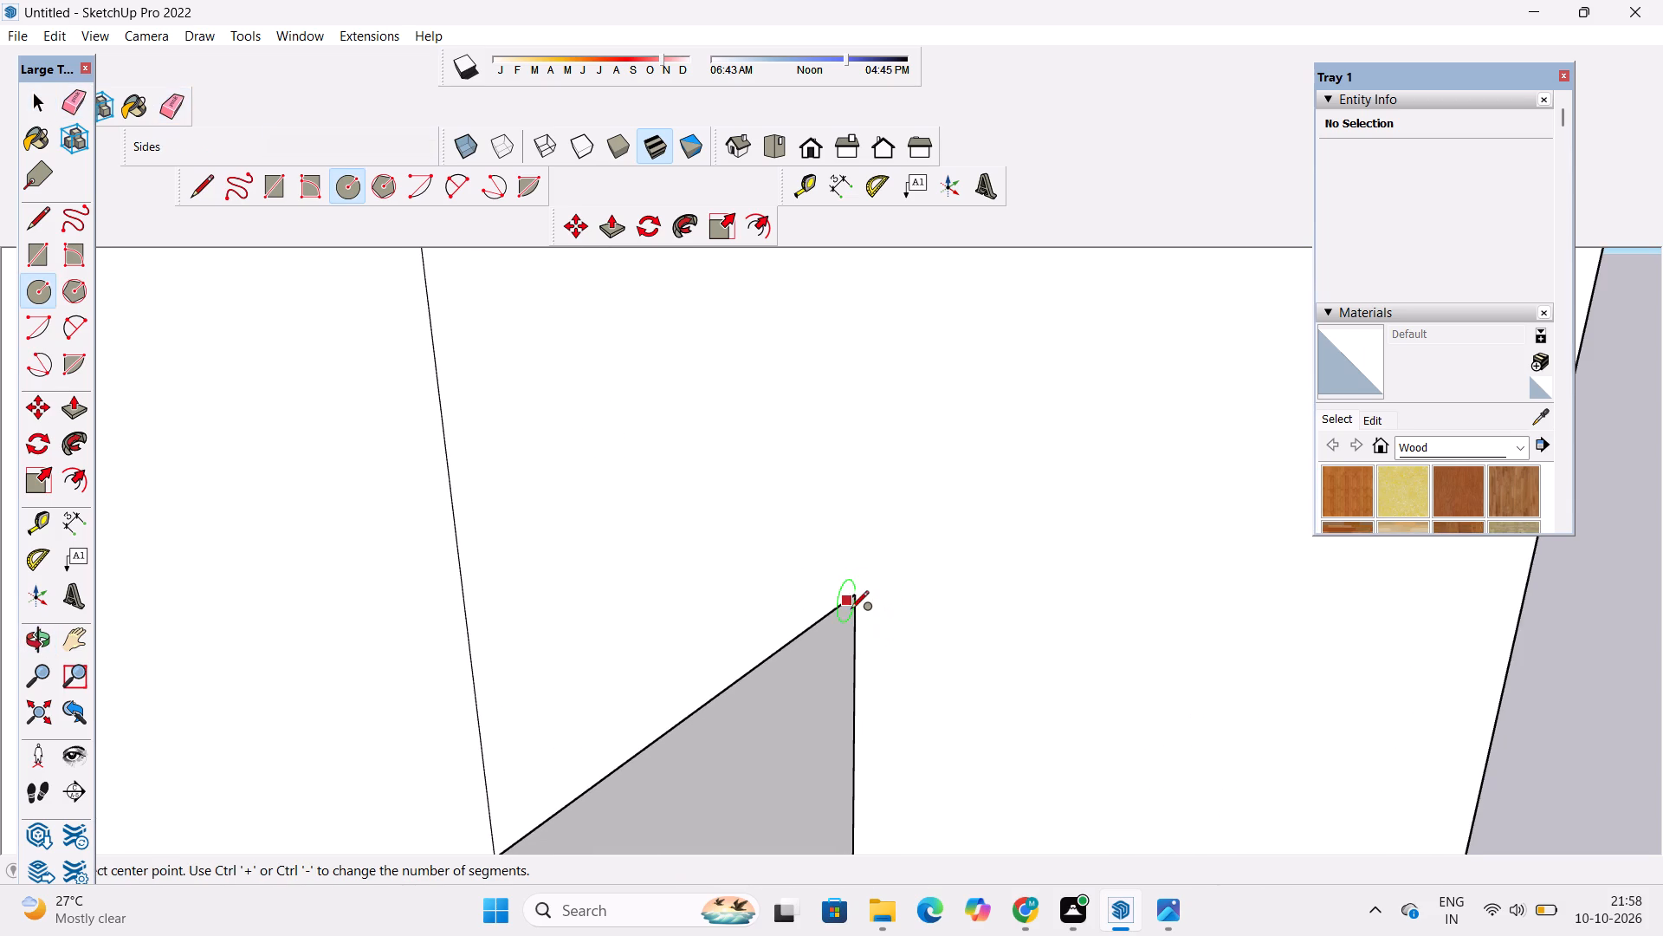
click(857, 597)
text(3")
key(Return)
scroll(819, 600, down, 19)
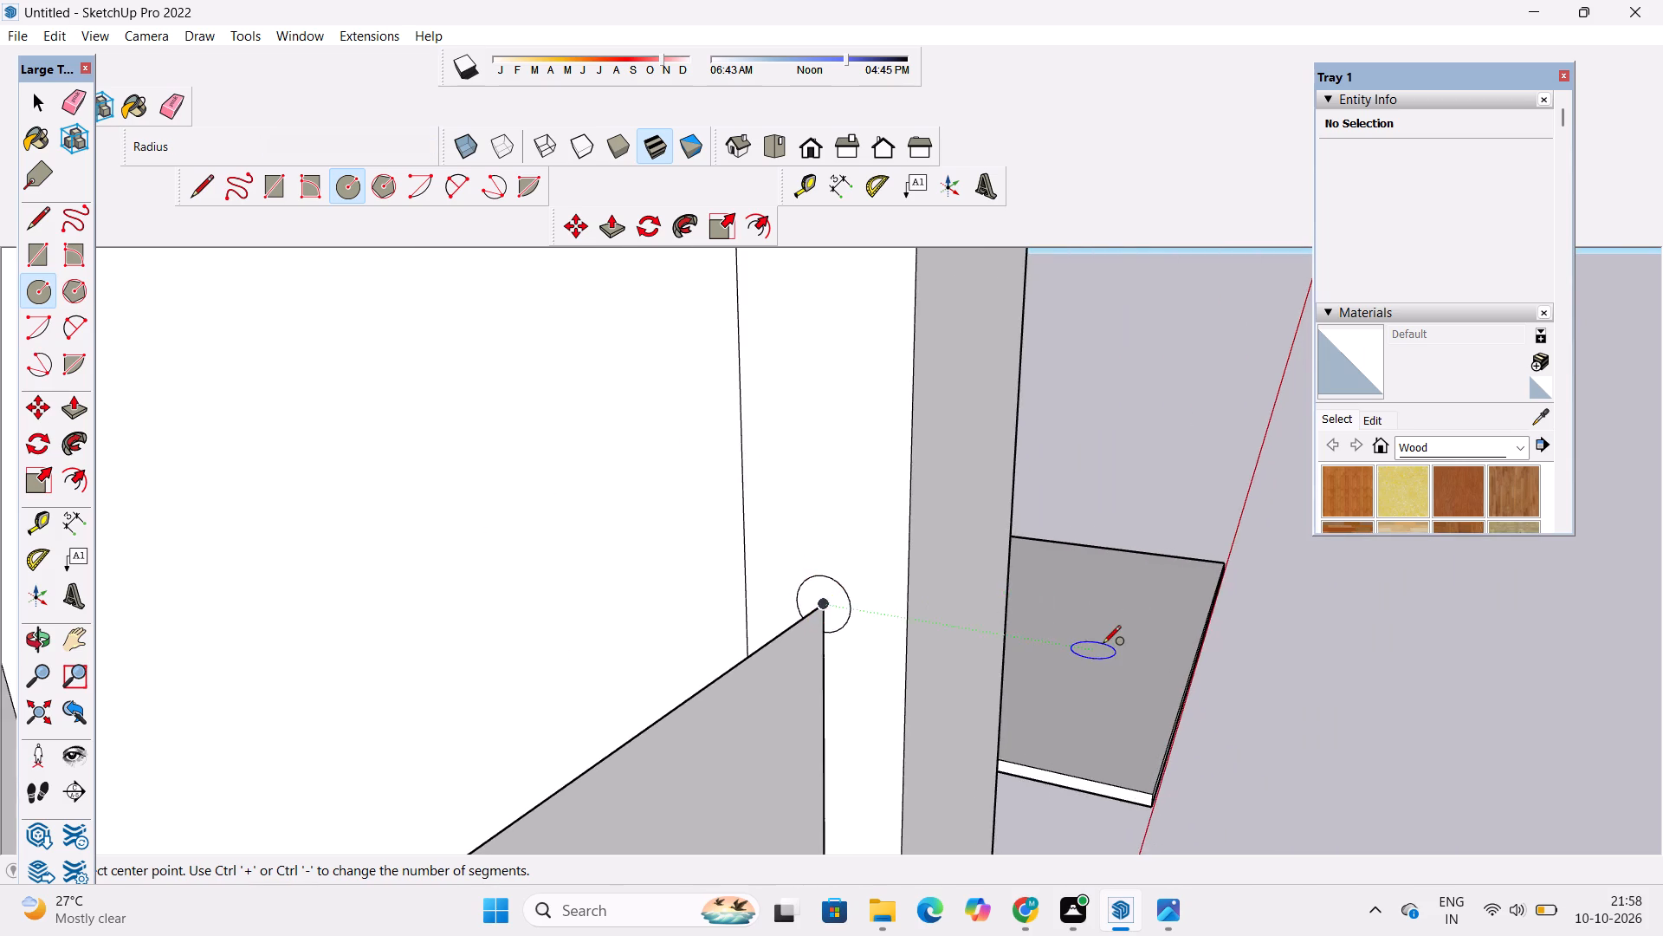
scroll(1103, 645, down, 7)
scroll(1273, 638, up, 3)
key(space)
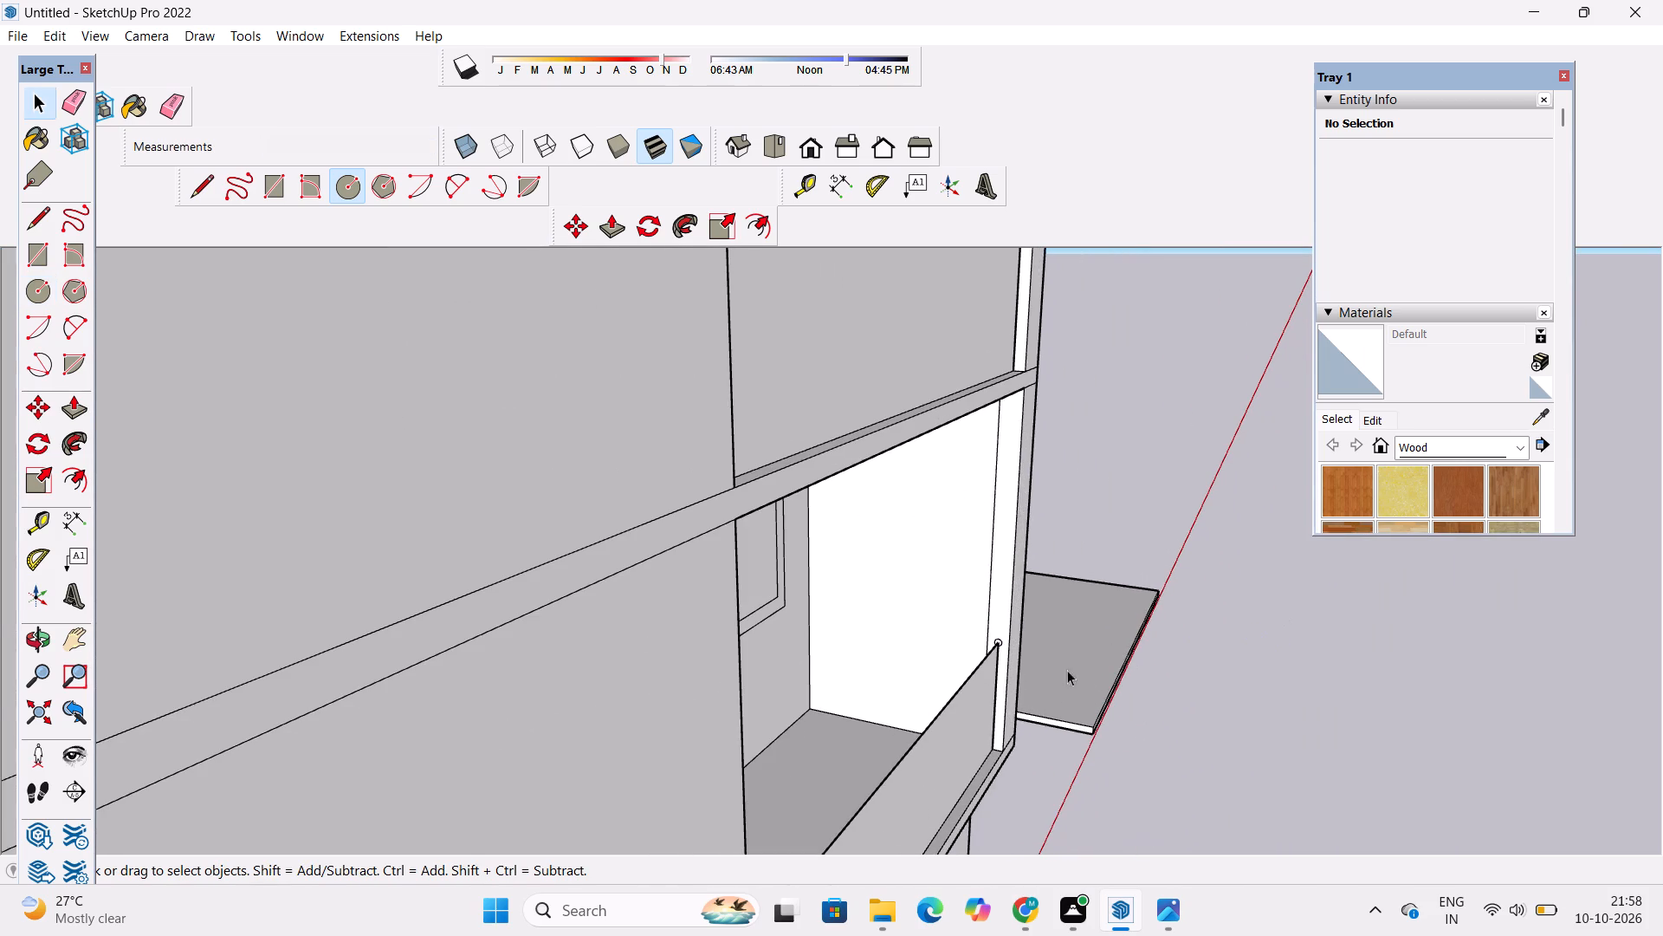
Set the new handrail circle's segment count to 60.
scroll(991, 676, up, 20)
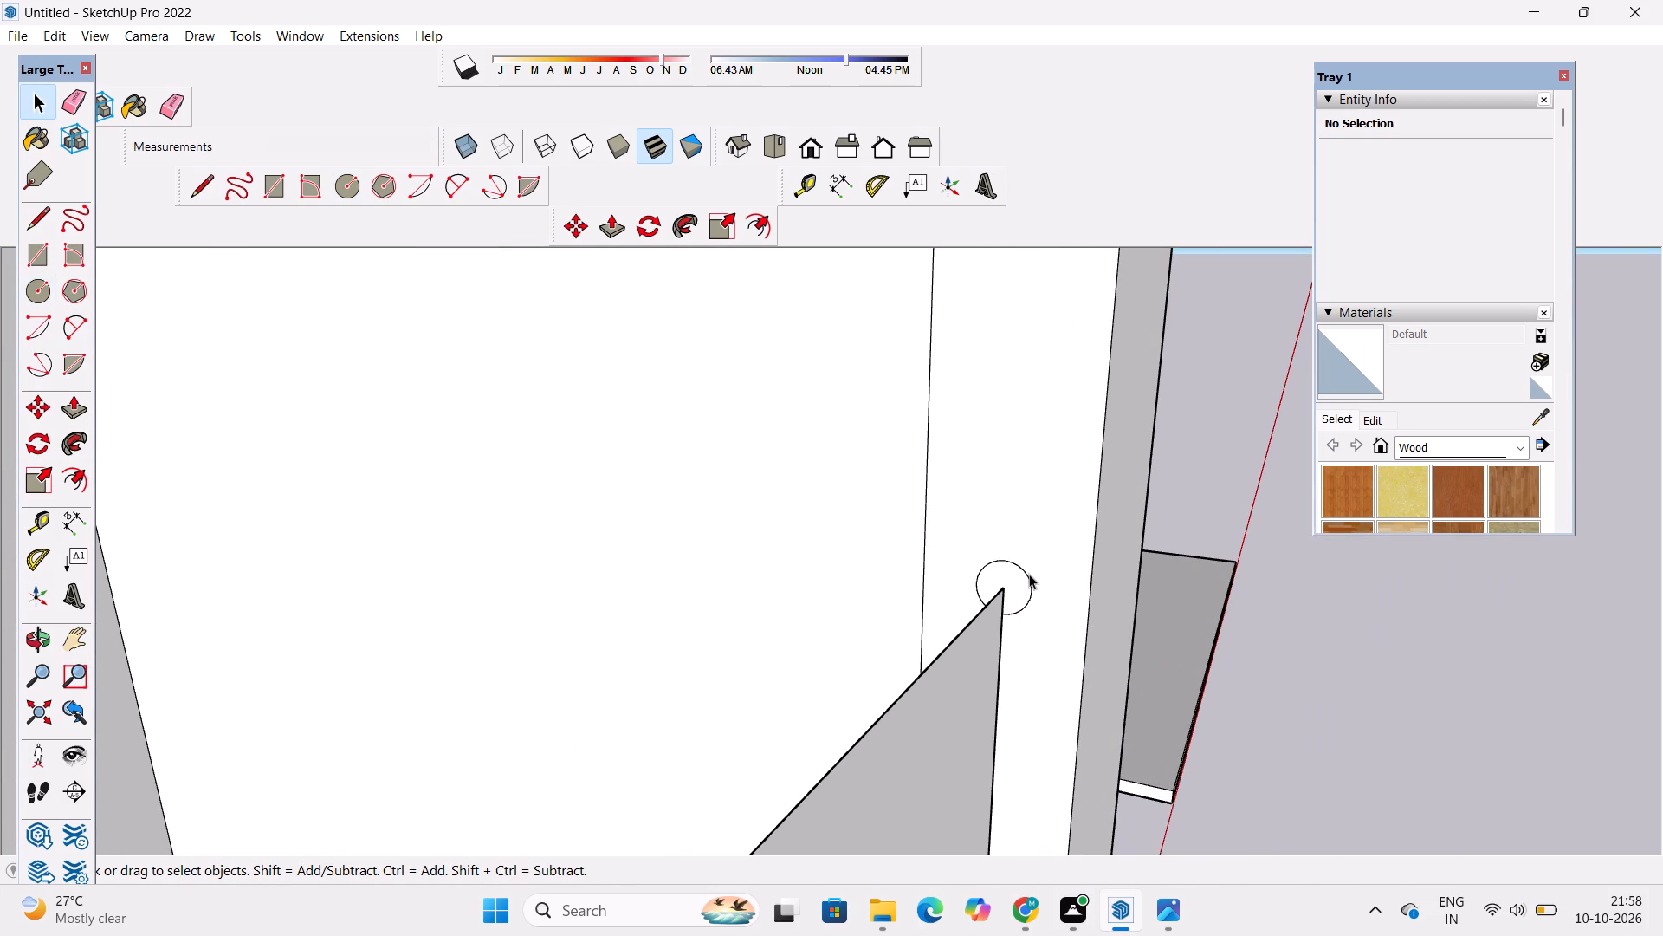
click(1029, 574)
click(1470, 203)
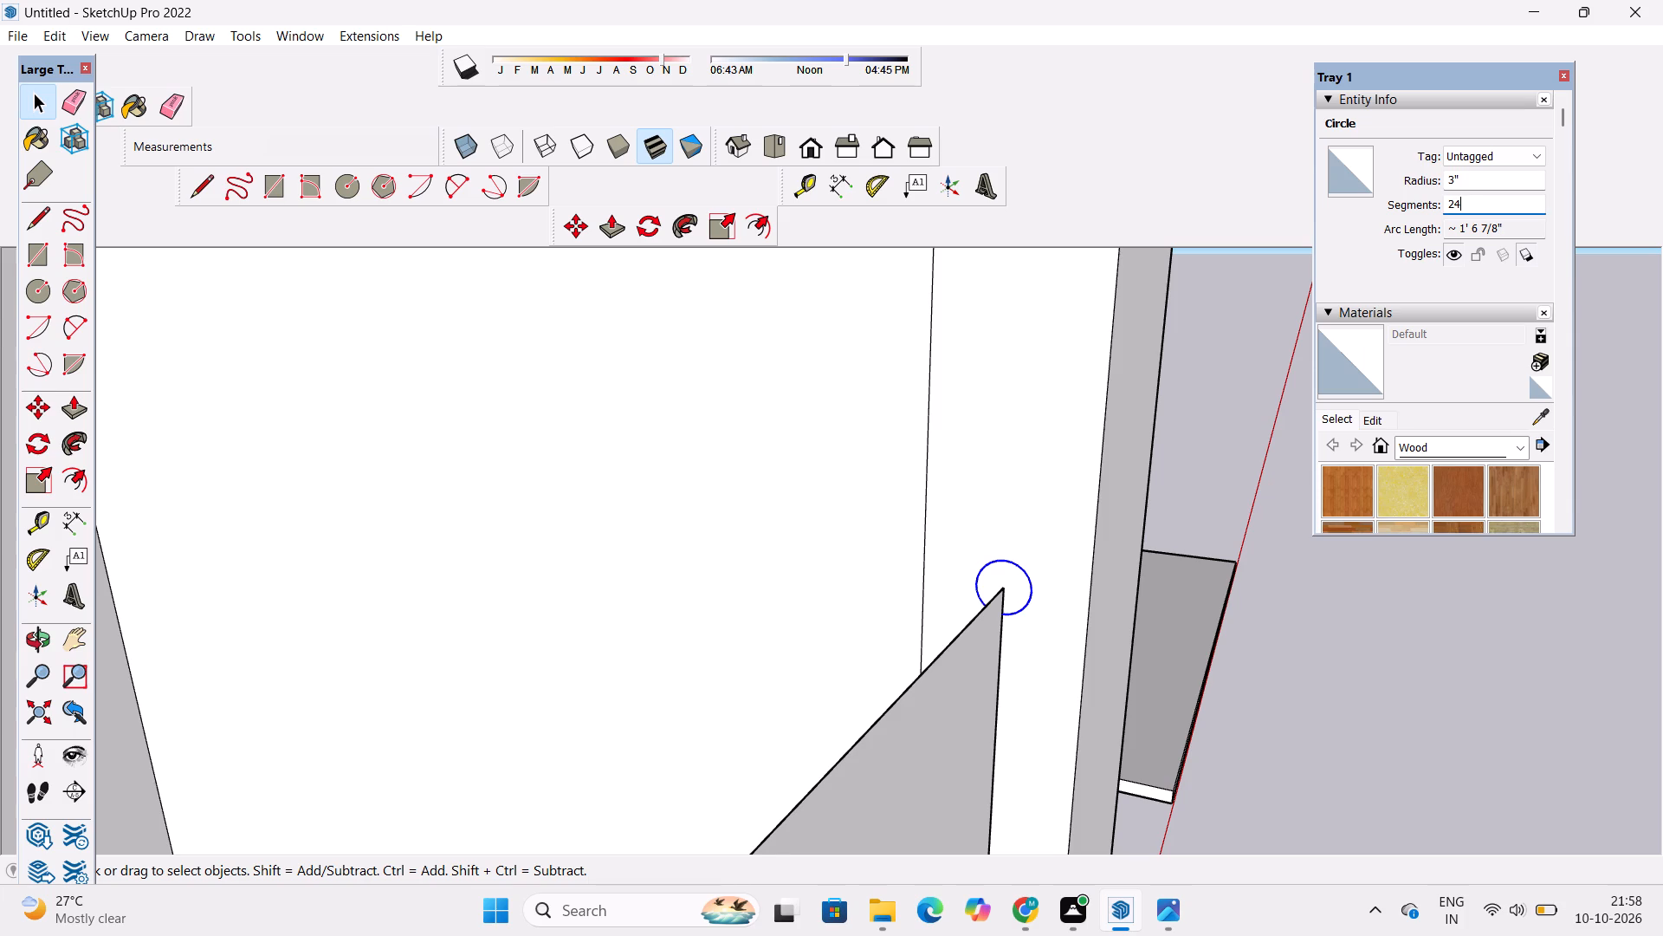
key(BackSpace)
key(BackSpace)
key(BackSpace)
key(BackSpace)
key(BackSpace)
key(BackSpace)
key(BackSpace)
key(BackSpace)
text(60)
key(Return)
key(apostrophe)
key(space)
click(1198, 411)
Sweep the 60-segment circle along the lower railing panel's top edge with Follow Me as a round handrail.
scroll(992, 583, up, 3)
double_click(1026, 588)
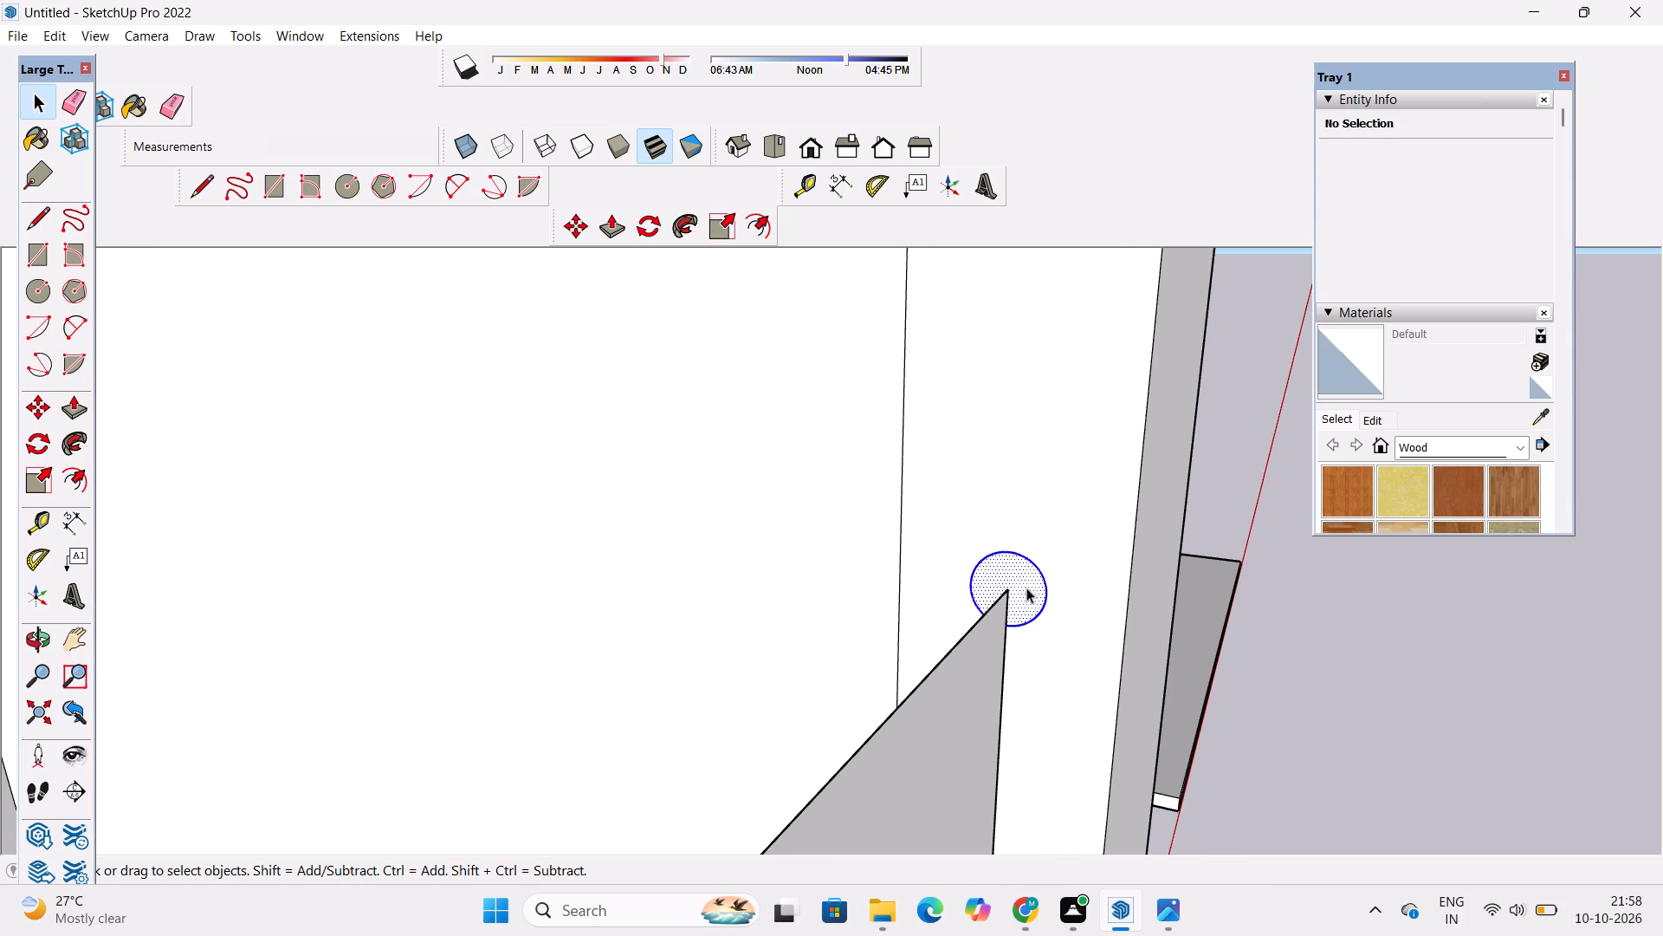
ctrl+click(970, 632)
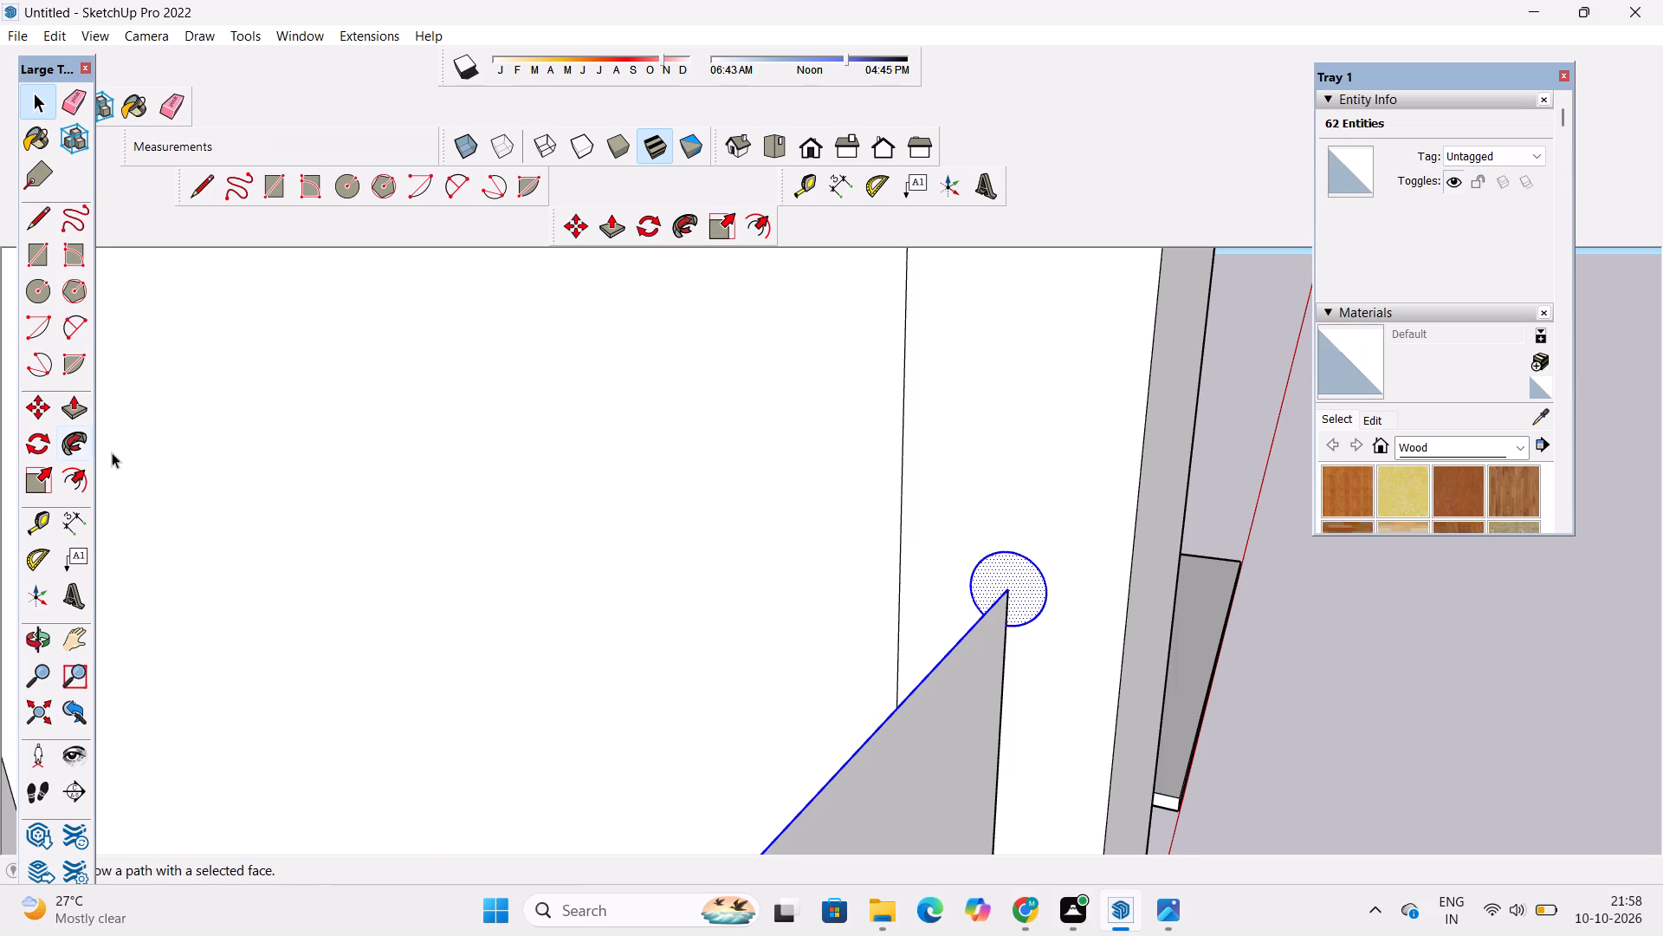
click(81, 439)
click(1019, 571)
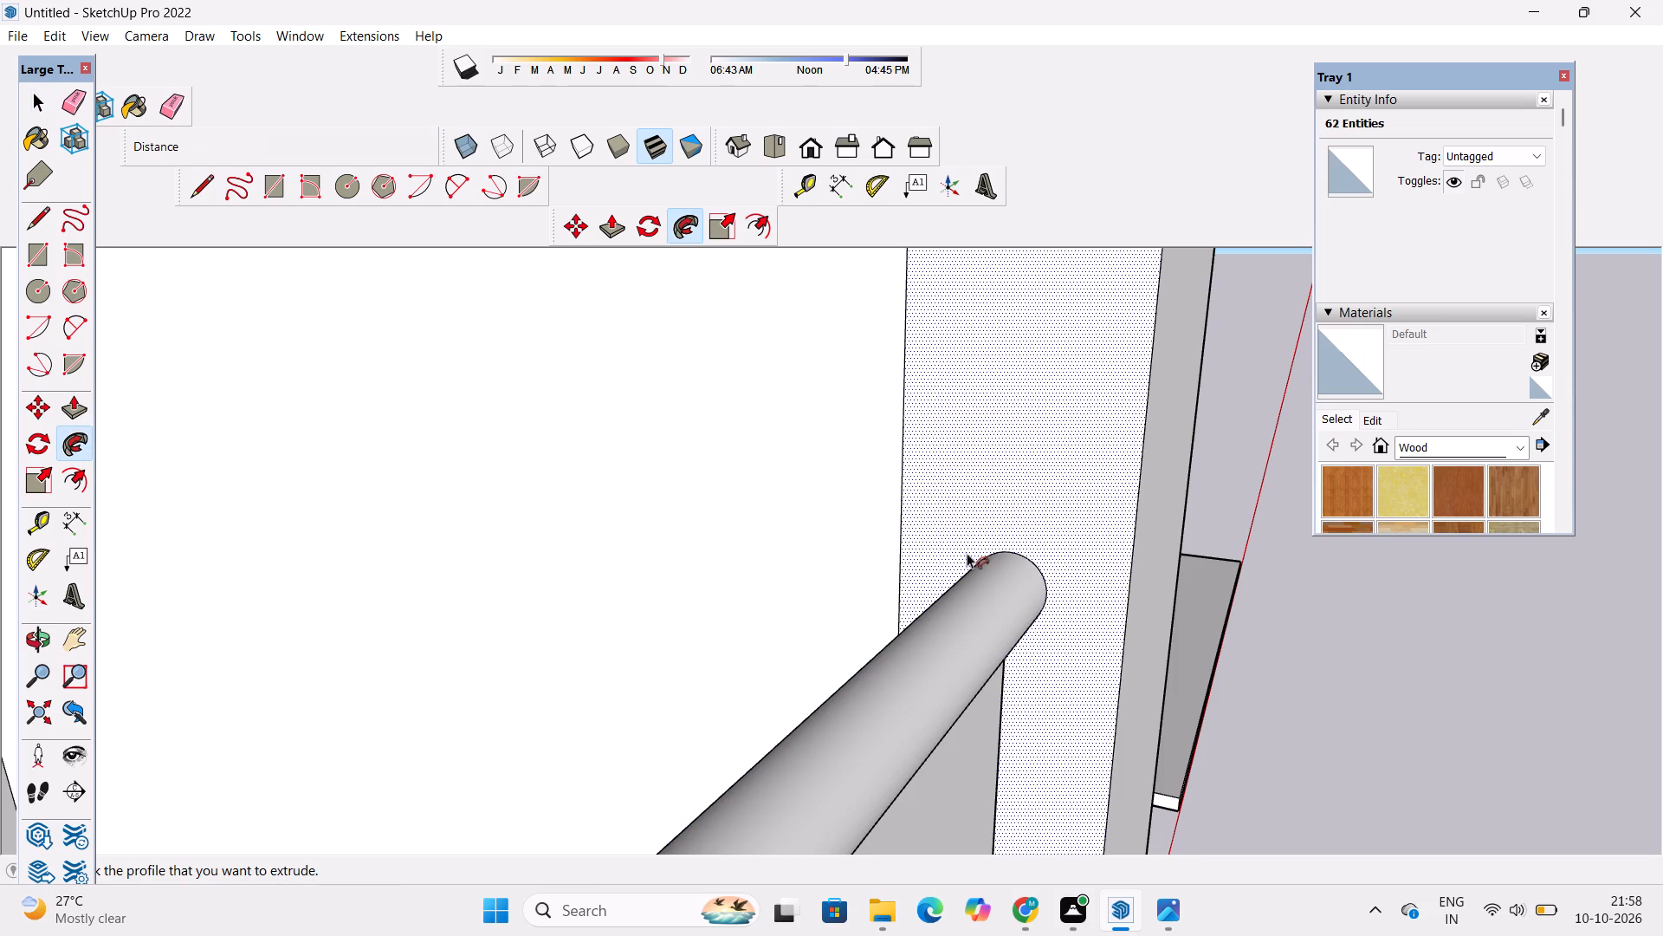
key(space)
Examine the handrails and railing panels of both recessed openings from the front of the house.
text(o)
scroll(786, 519, down, 6)
drag(1058, 636, 793, 636)
scroll(779, 627, down, 7)
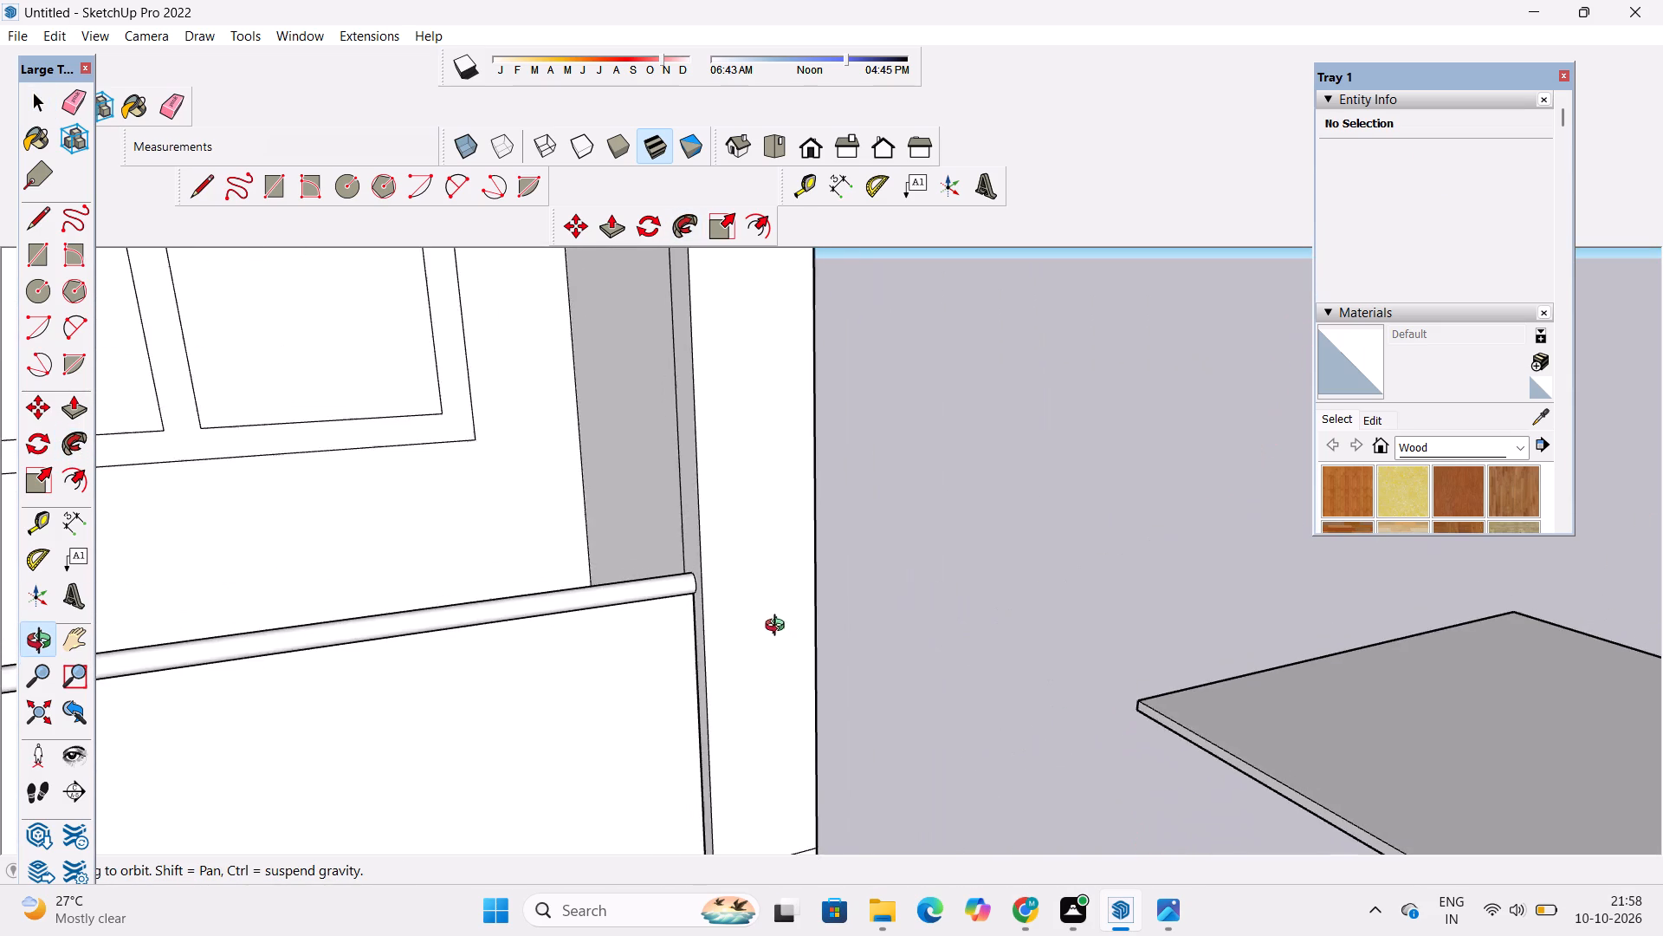
shift+drag(602, 669, 1090, 595)
scroll(1090, 567, down, 6)
drag(1080, 611, 993, 603)
scroll(972, 585, down, 6)
shift+drag(951, 608, 921, 692)
shift+drag(1062, 626, 1045, 672)
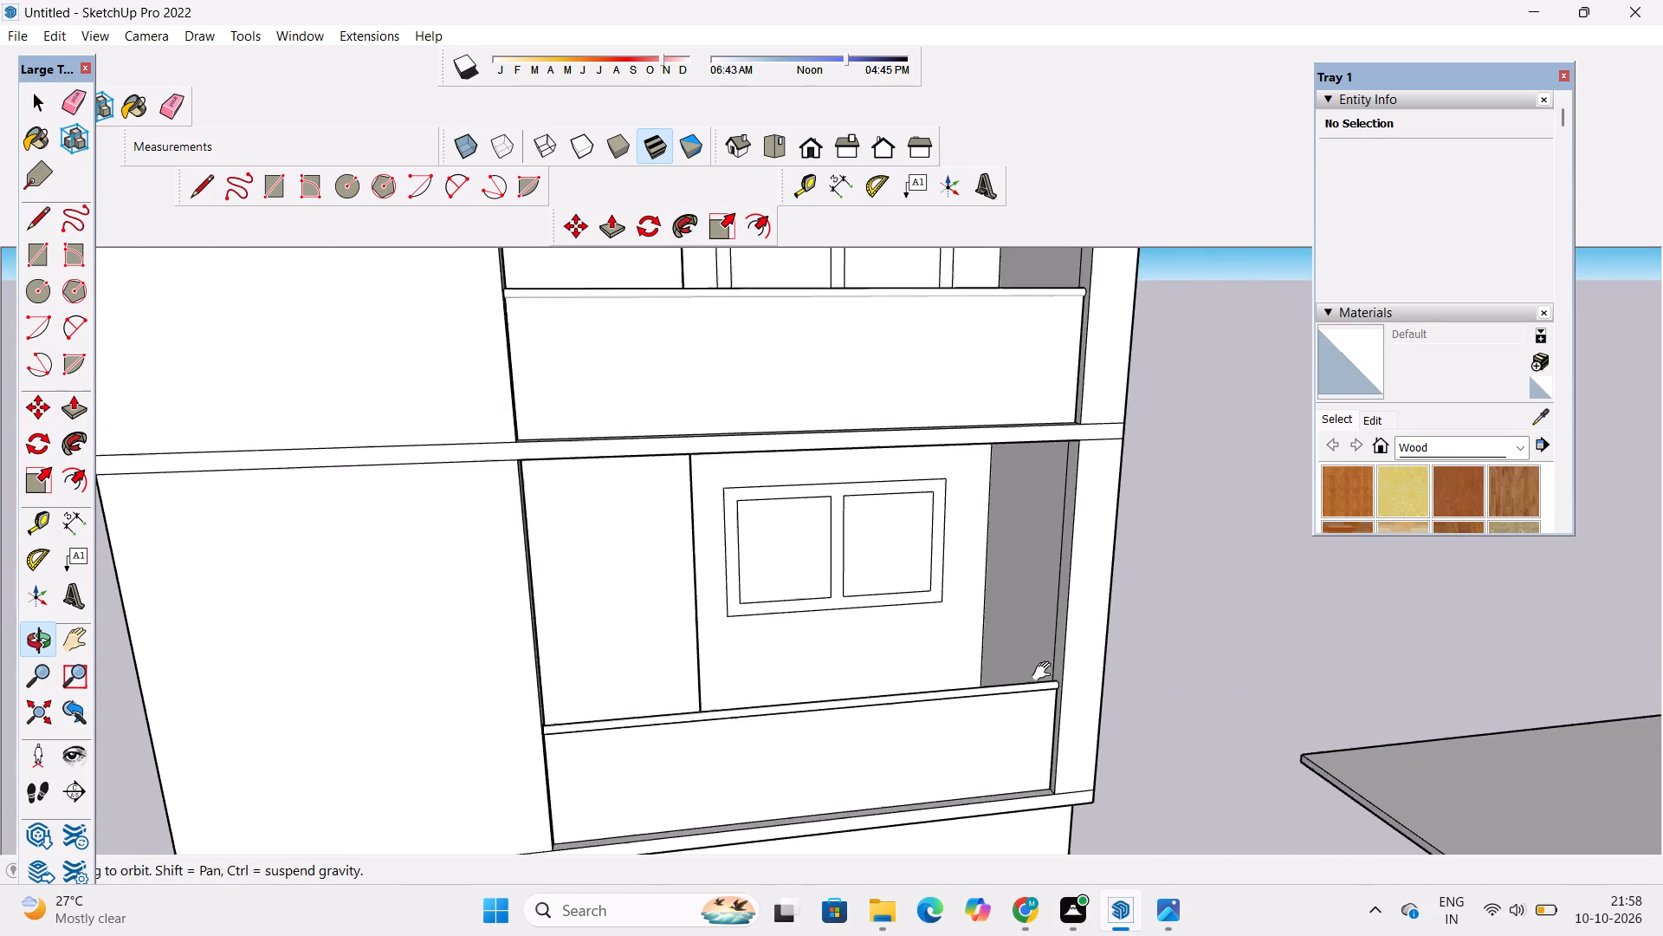
shift+drag(1045, 672, 1034, 692)
shift+scroll(1027, 683, down, 3)
scroll(983, 764, up, 1)
shift+drag(992, 773, 971, 690)
scroll(970, 686, up, 2)
drag(970, 686, 945, 684)
shift+drag(933, 693, 933, 648)
shift+scroll(932, 647, up, 2)
shift+drag(932, 647, 1000, 694)
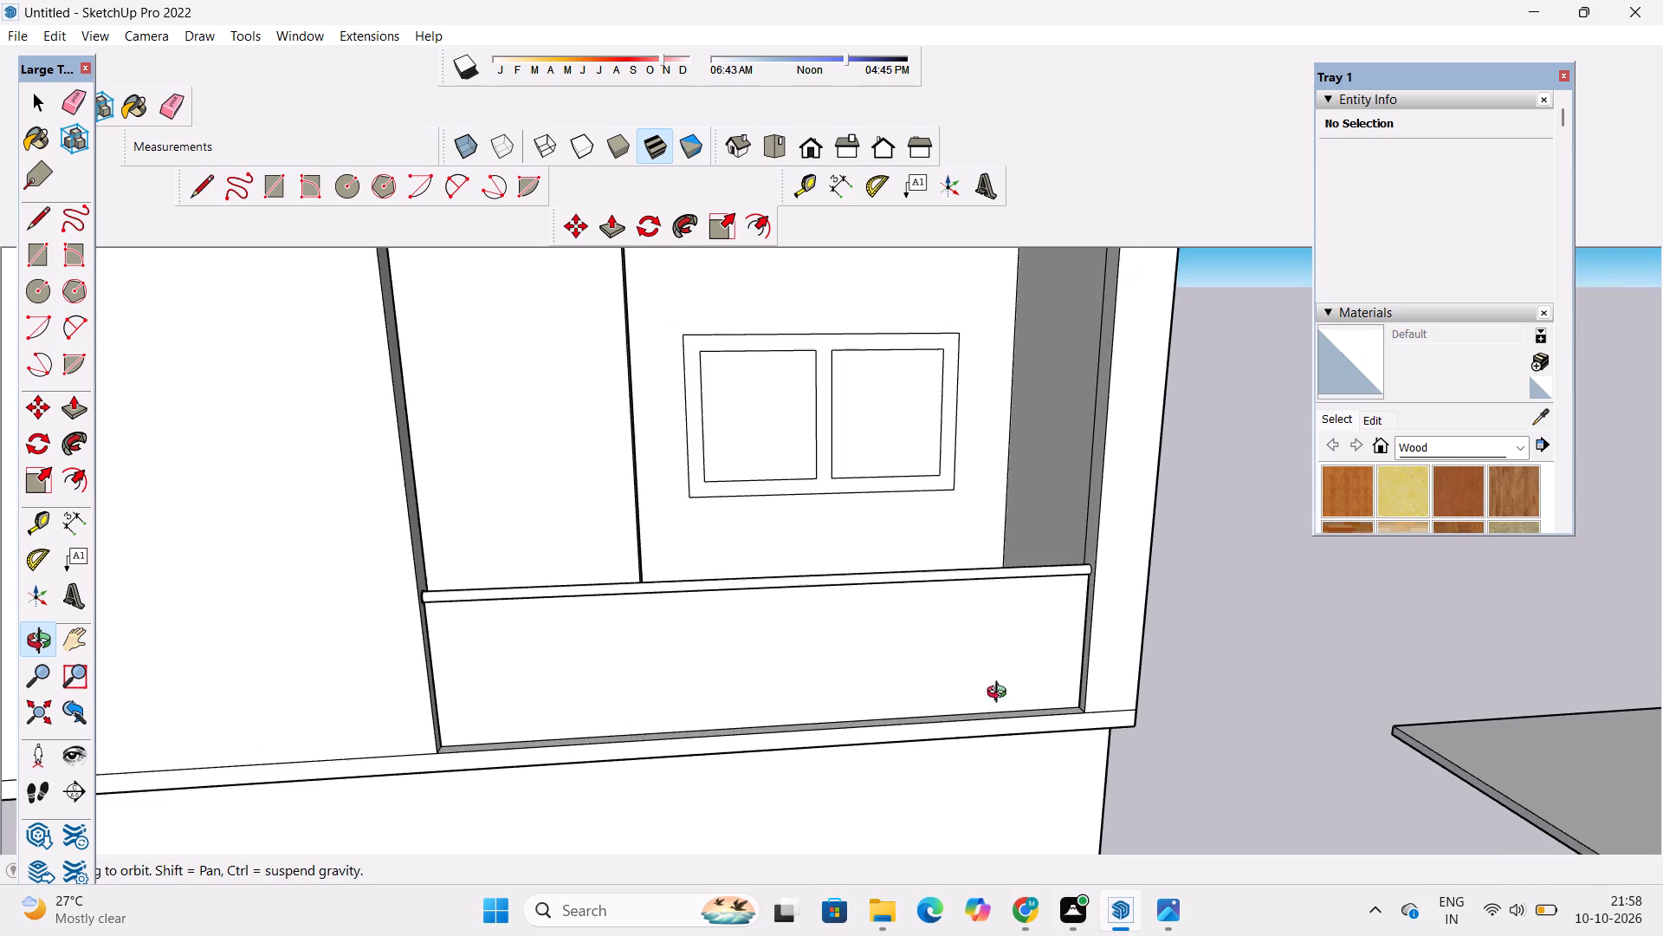
shift+drag(1000, 694, 1118, 736)
scroll(1010, 680, down, 2)
shift+drag(1009, 677, 1006, 698)
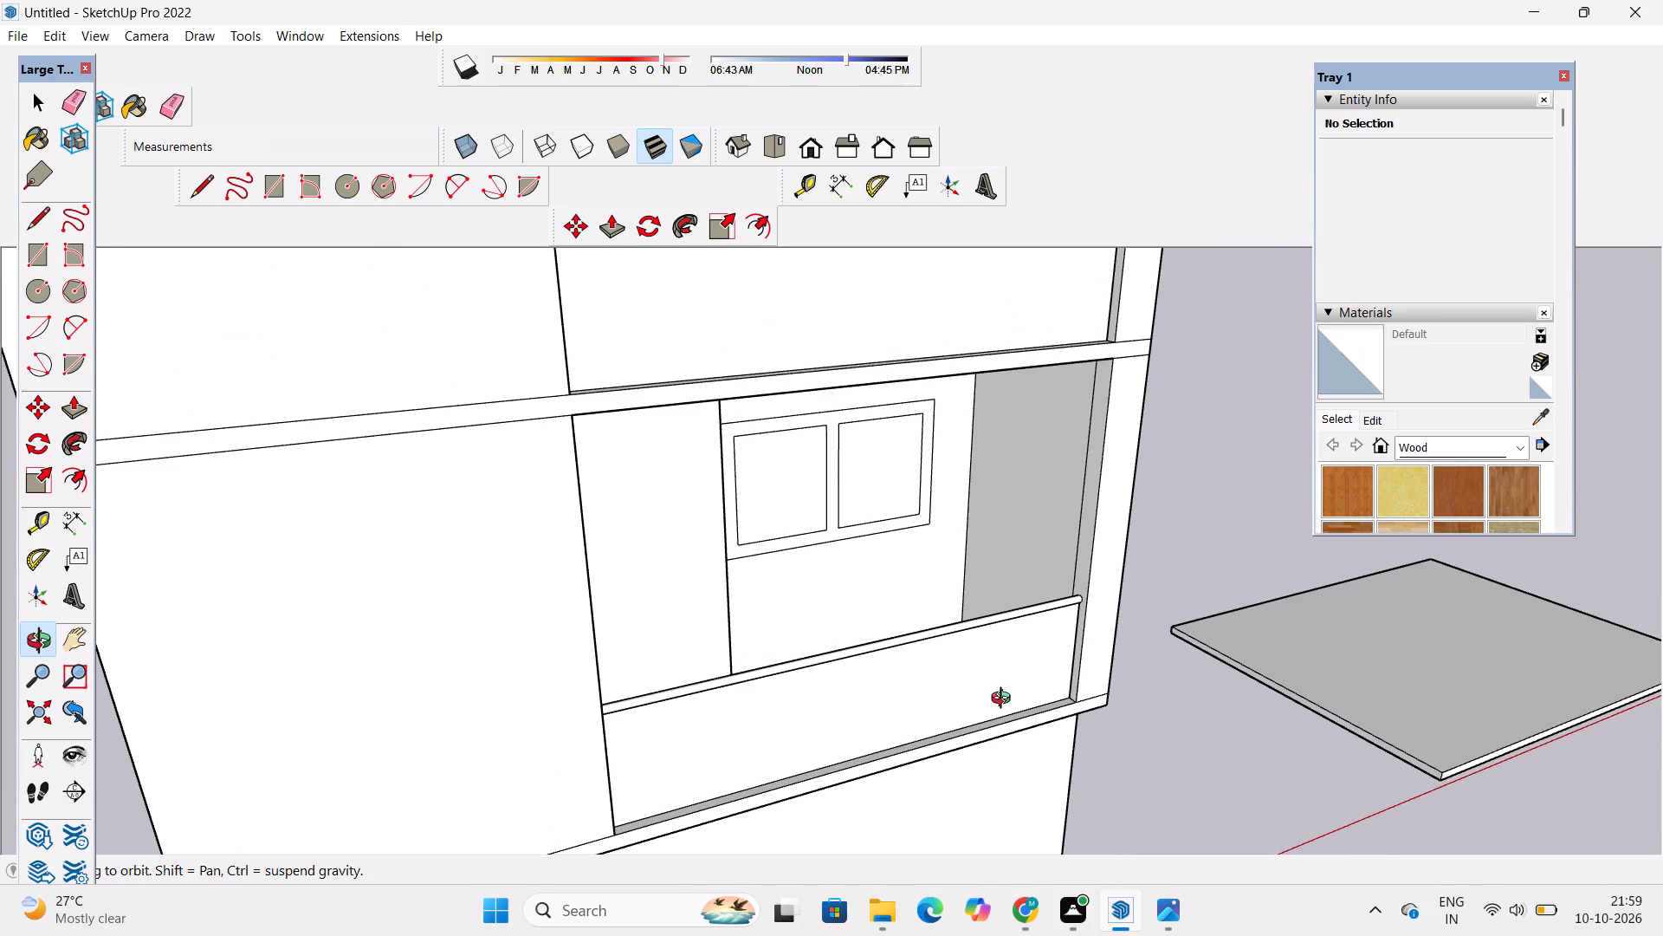
scroll(1005, 700, down, 4)
shift+drag(1006, 712, 1001, 706)
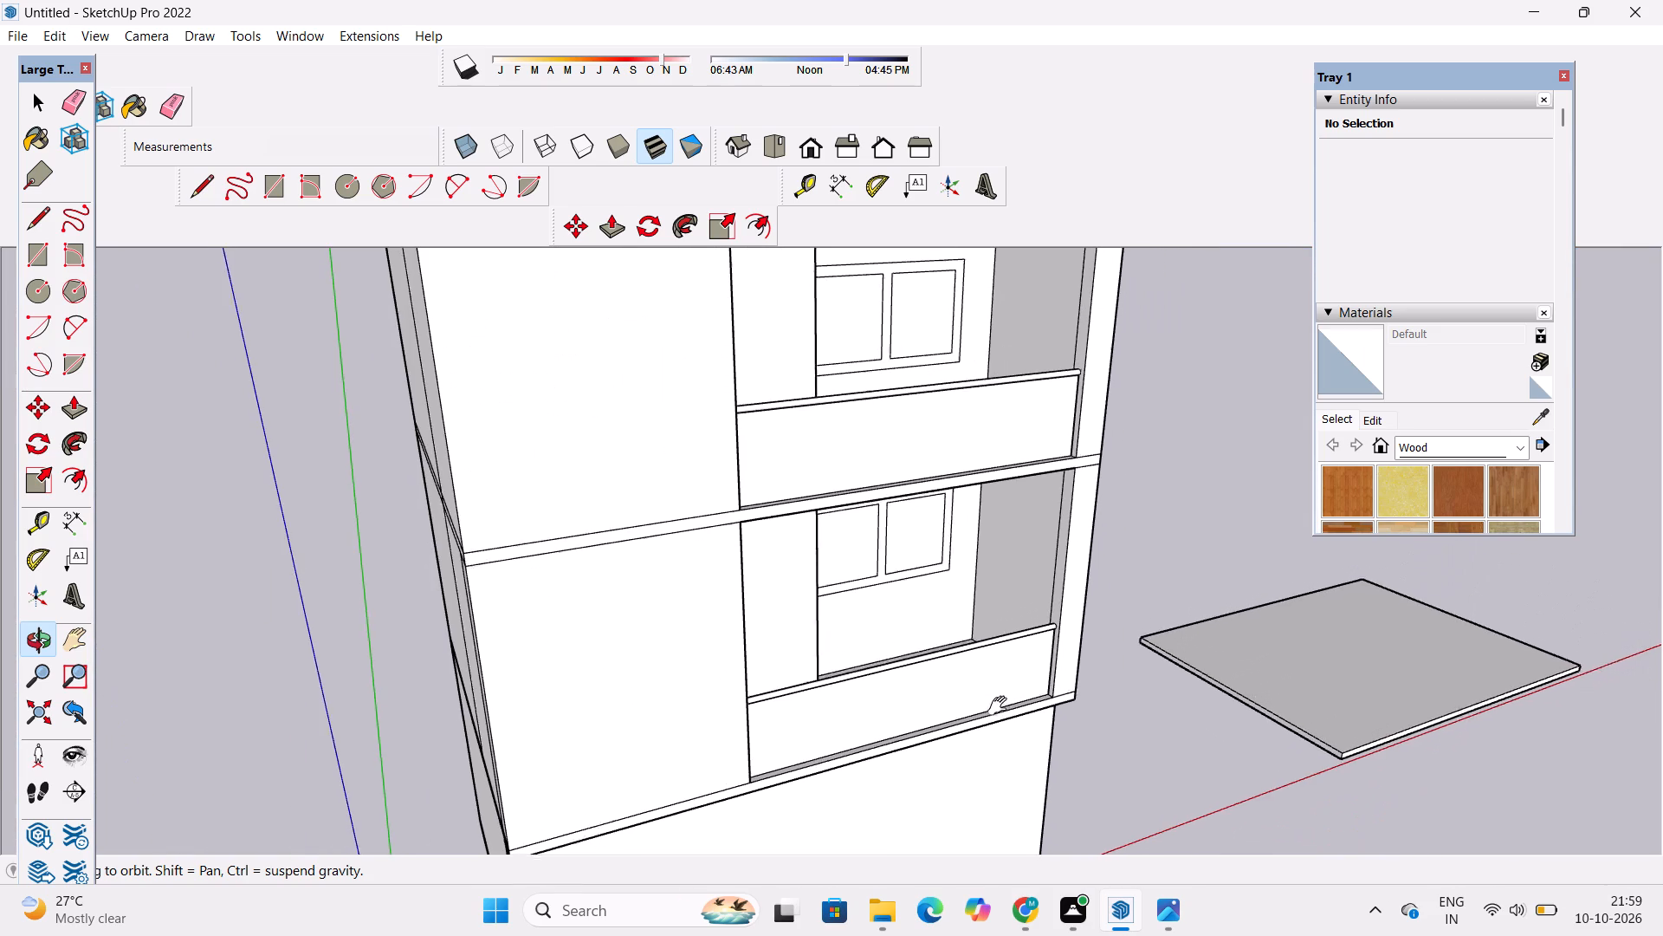
shift+drag(1001, 706, 997, 696)
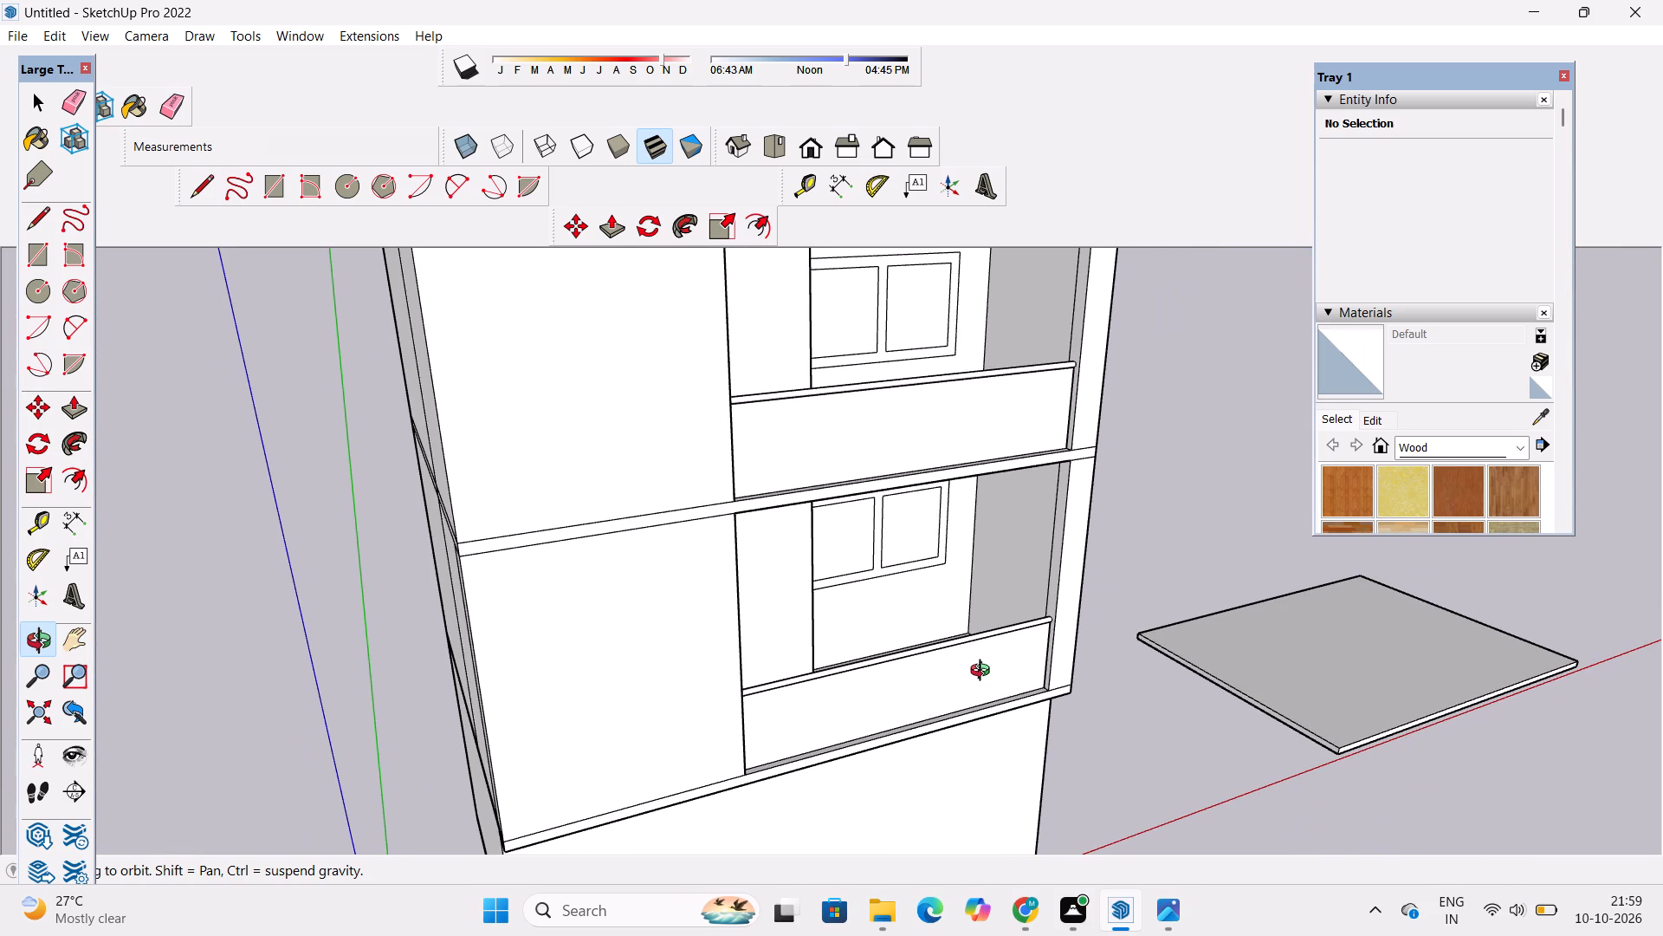
Place a guide line across the roof, parallel to and 16' back from its front edge.
shift+drag(984, 672, 874, 838)
scroll(978, 752, down, 4)
drag(938, 744, 736, 824)
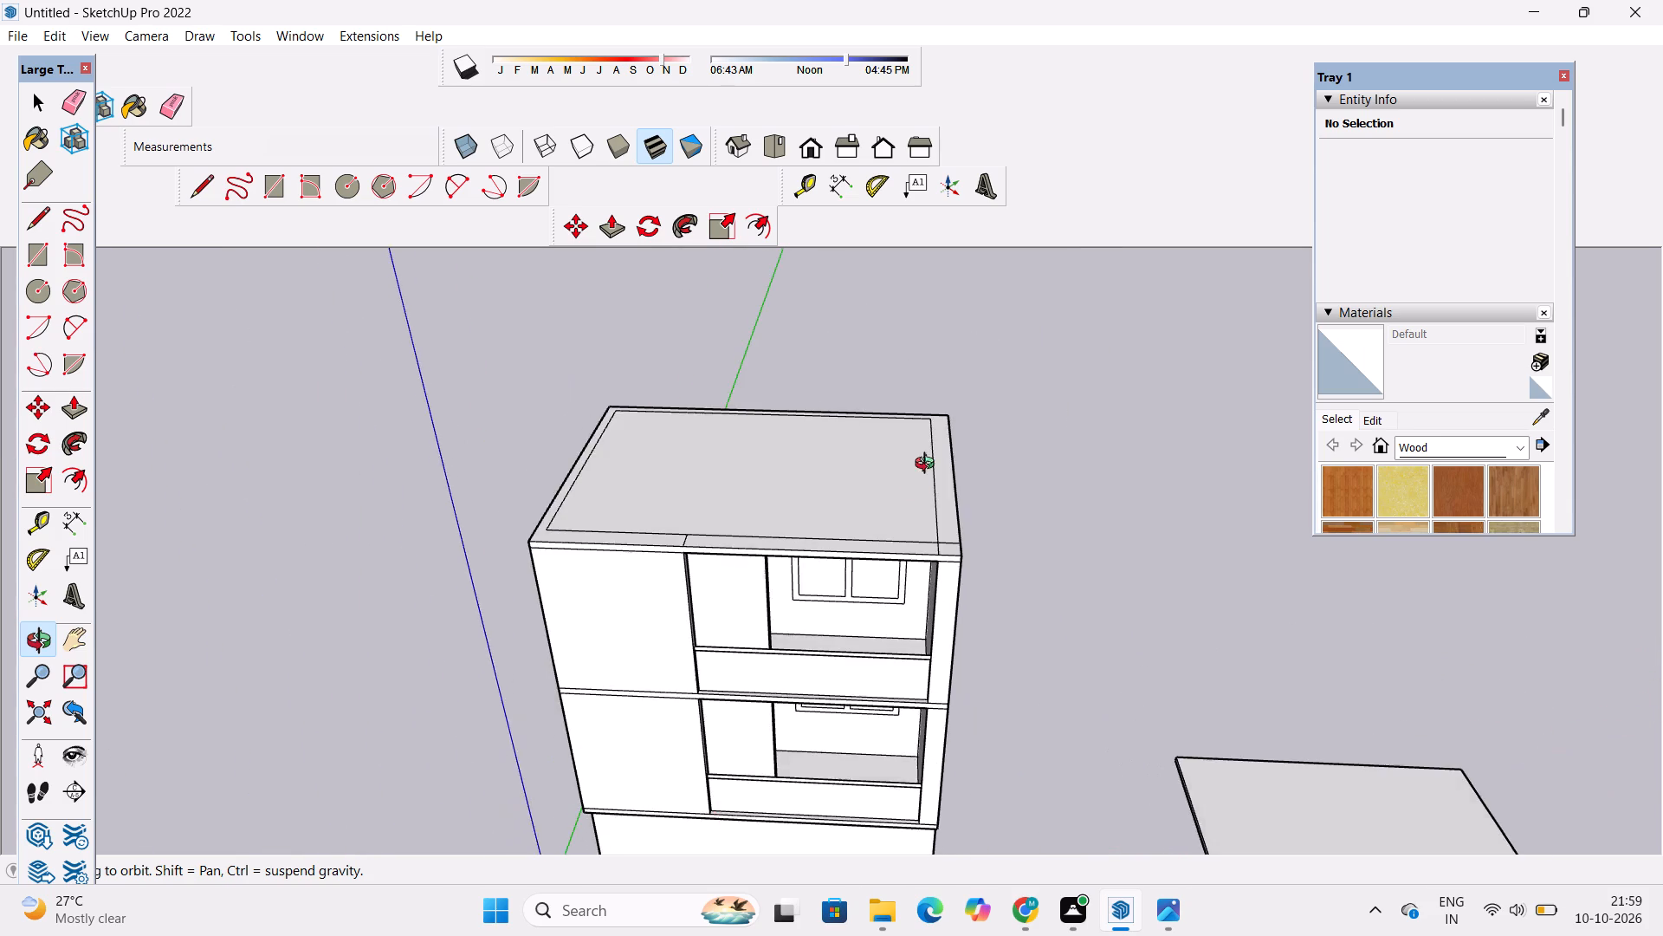
scroll(929, 465, up, 7)
shift+drag(927, 630, 962, 599)
drag(973, 584, 968, 731)
scroll(957, 643, down, 5)
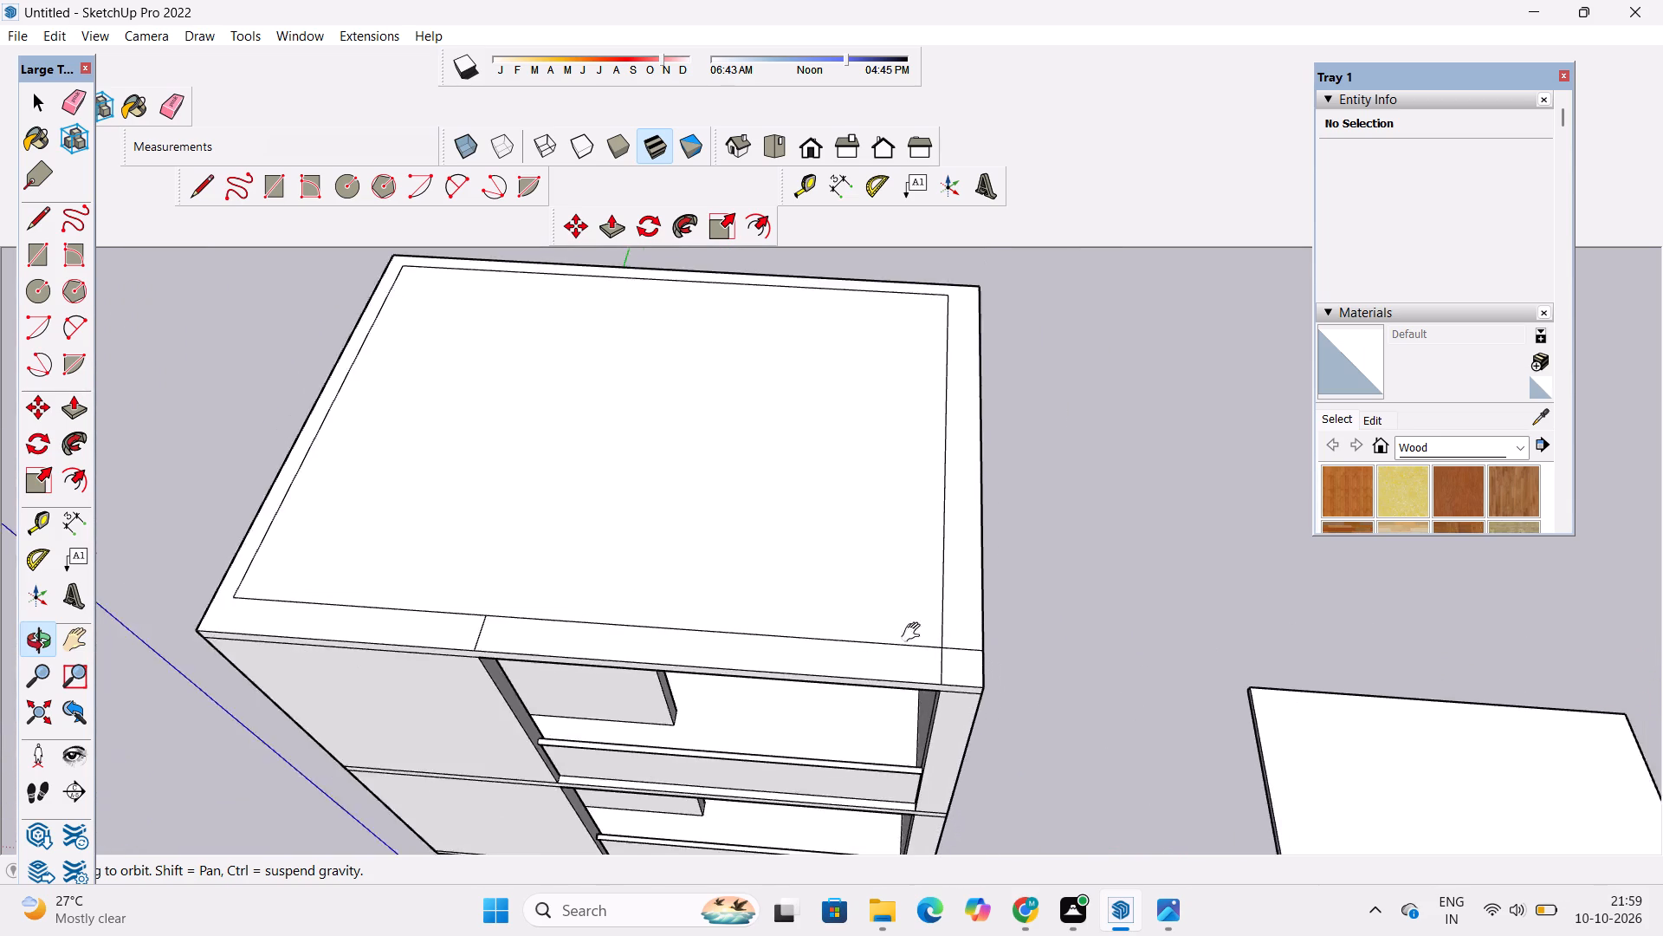
shift+drag(897, 640, 885, 713)
drag(890, 715, 969, 710)
shift+scroll(940, 669, down, 1)
shift+drag(938, 669, 910, 726)
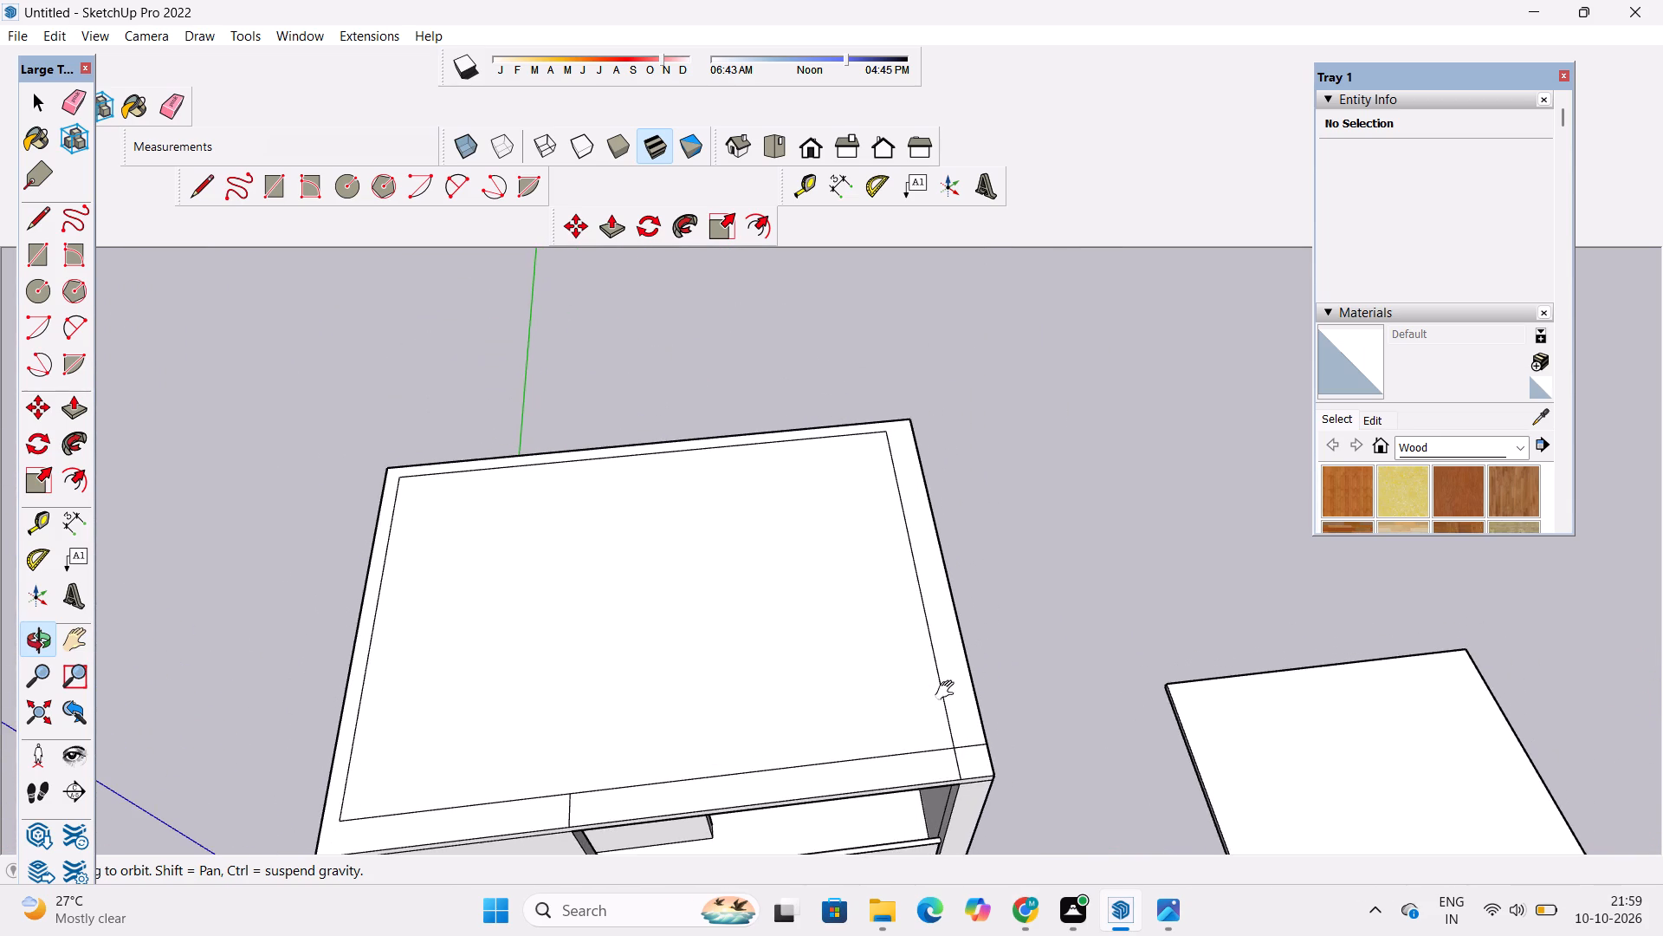
shift+drag(943, 695, 670, 770)
shift+drag(670, 759, 720, 711)
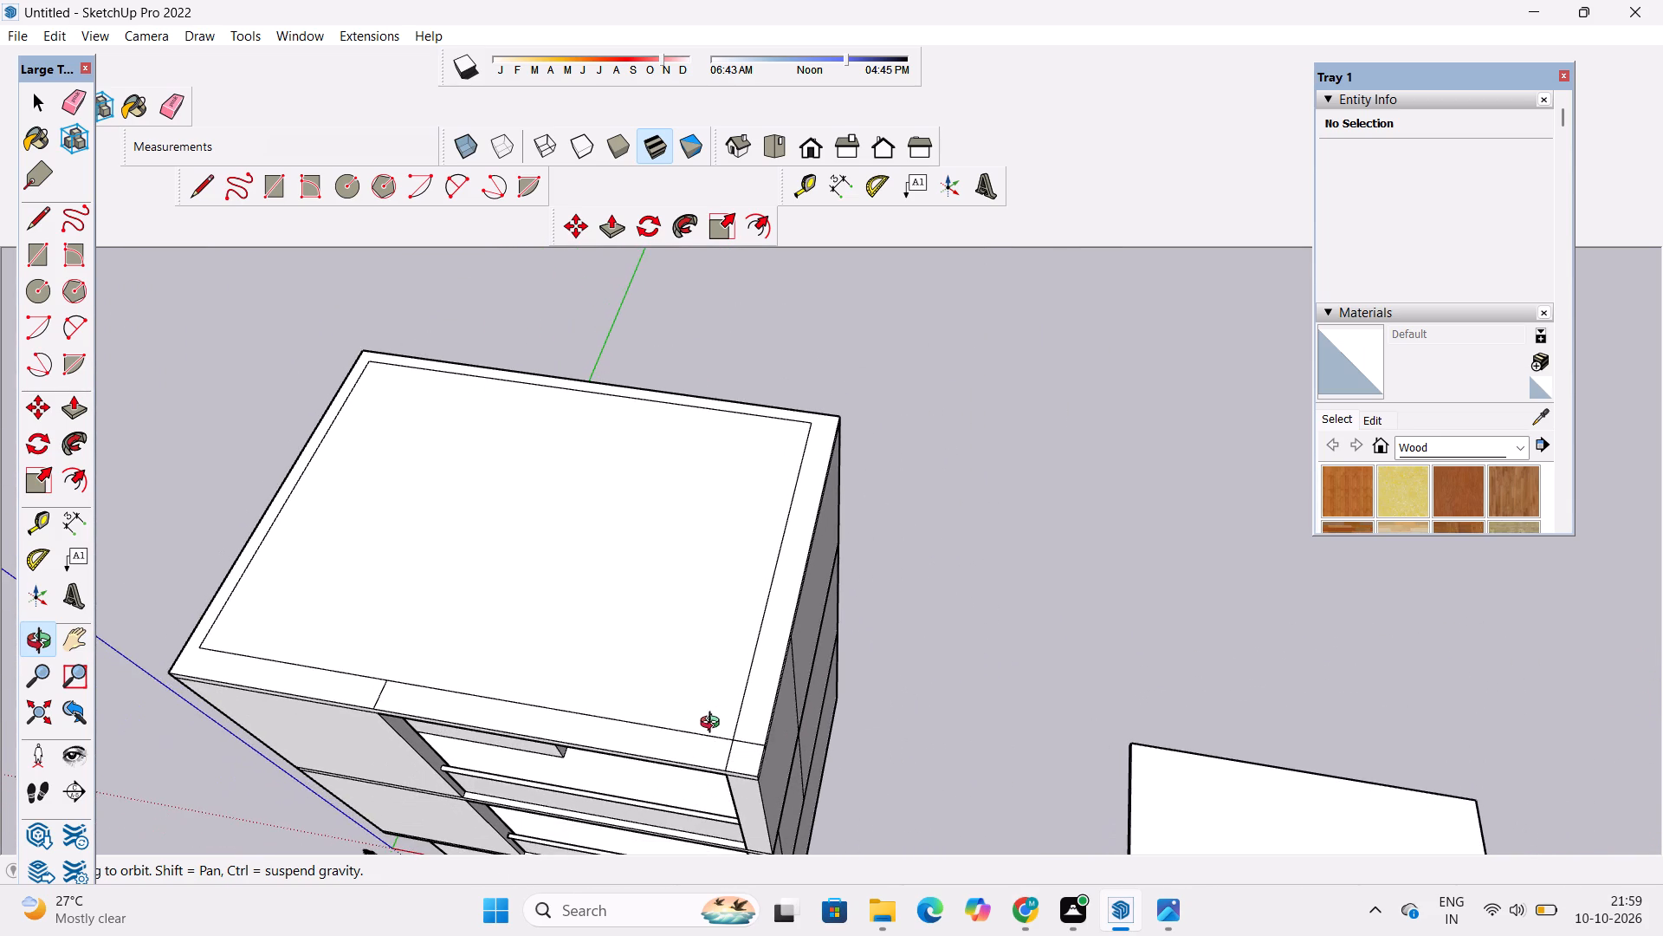
drag(763, 727, 803, 733)
shift+scroll(768, 723, up, 1)
drag(741, 727, 840, 736)
shift+drag(842, 732, 897, 707)
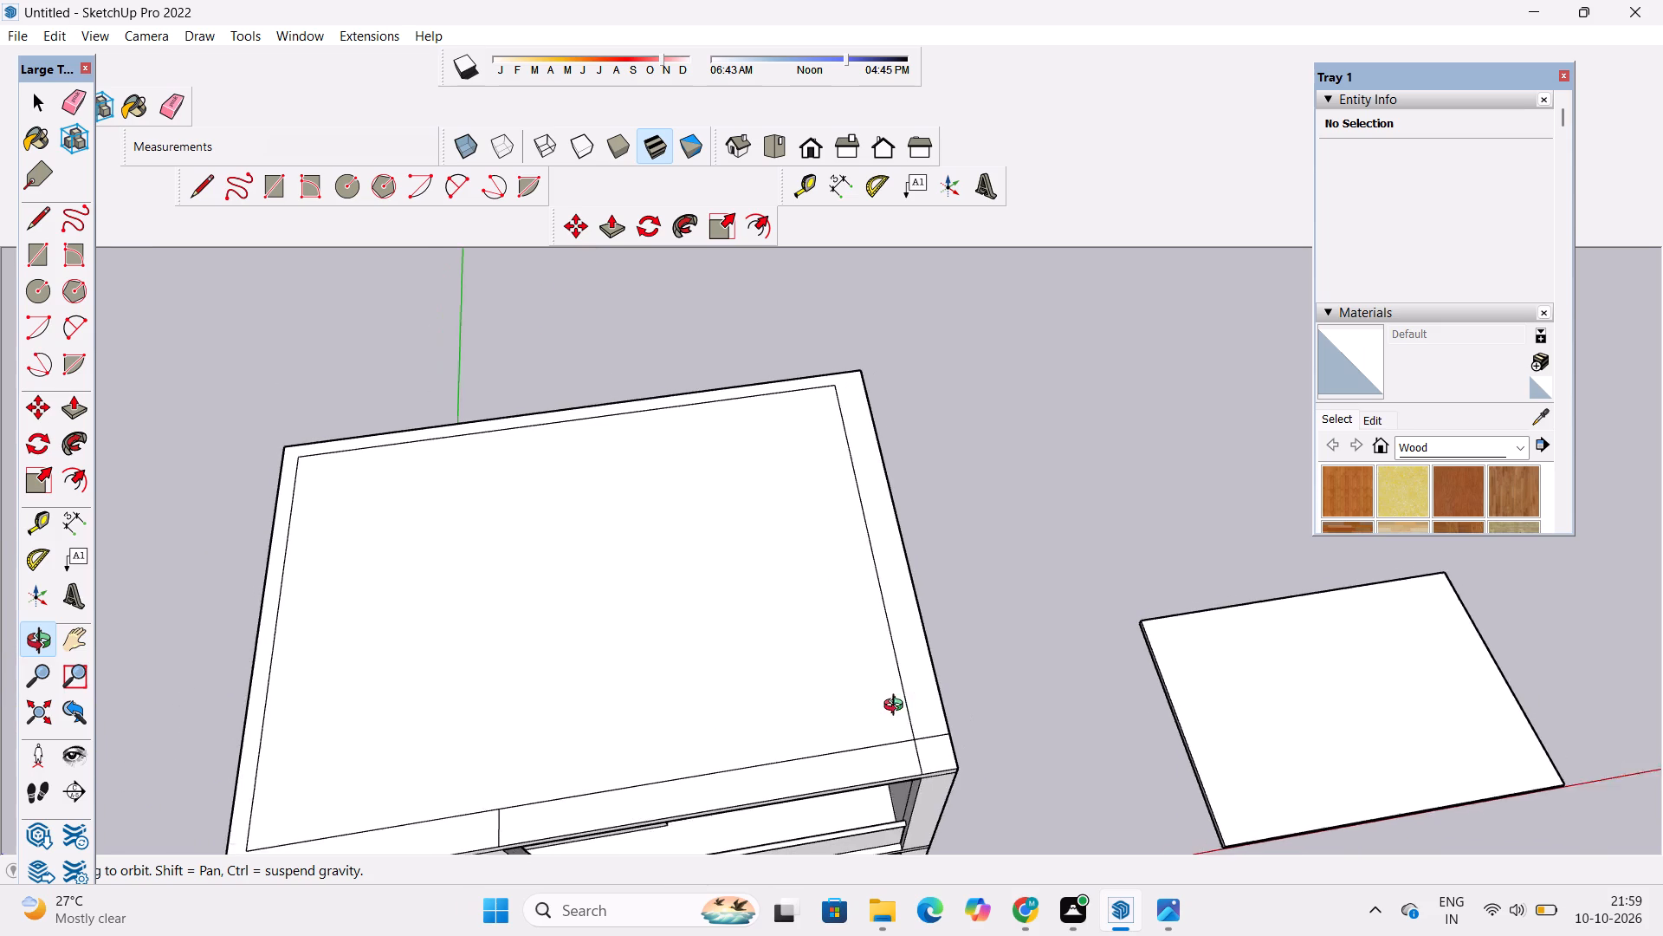
shift+drag(897, 707, 858, 708)
key(t)
click(903, 783)
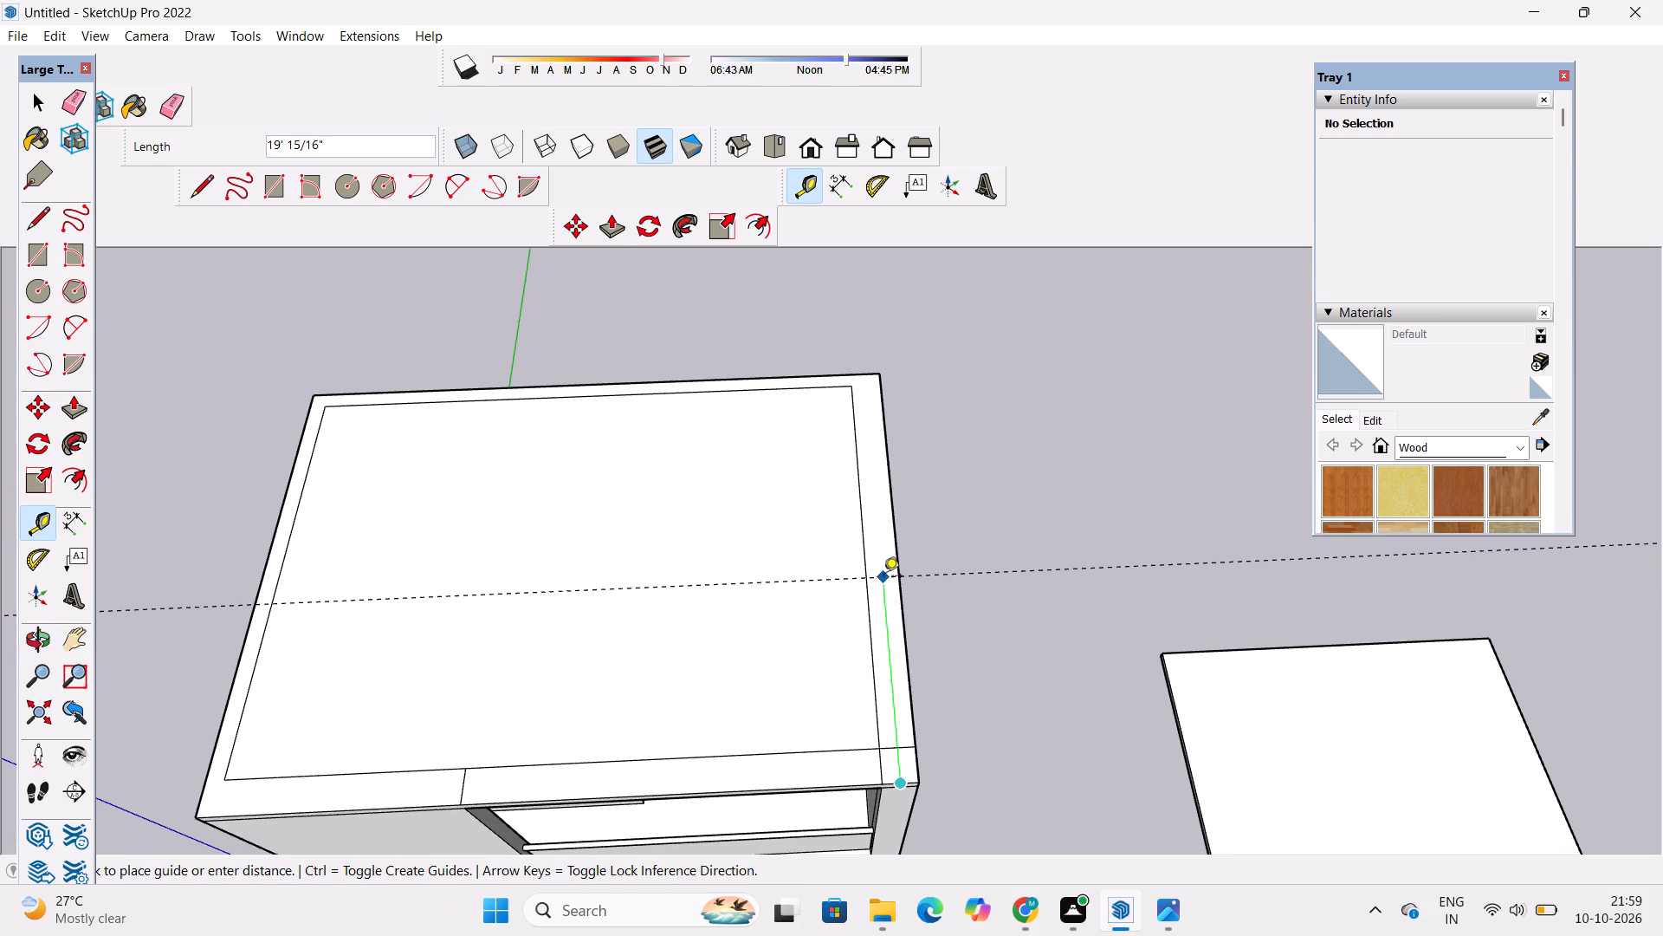
key(1)
text(6')
key(Return)
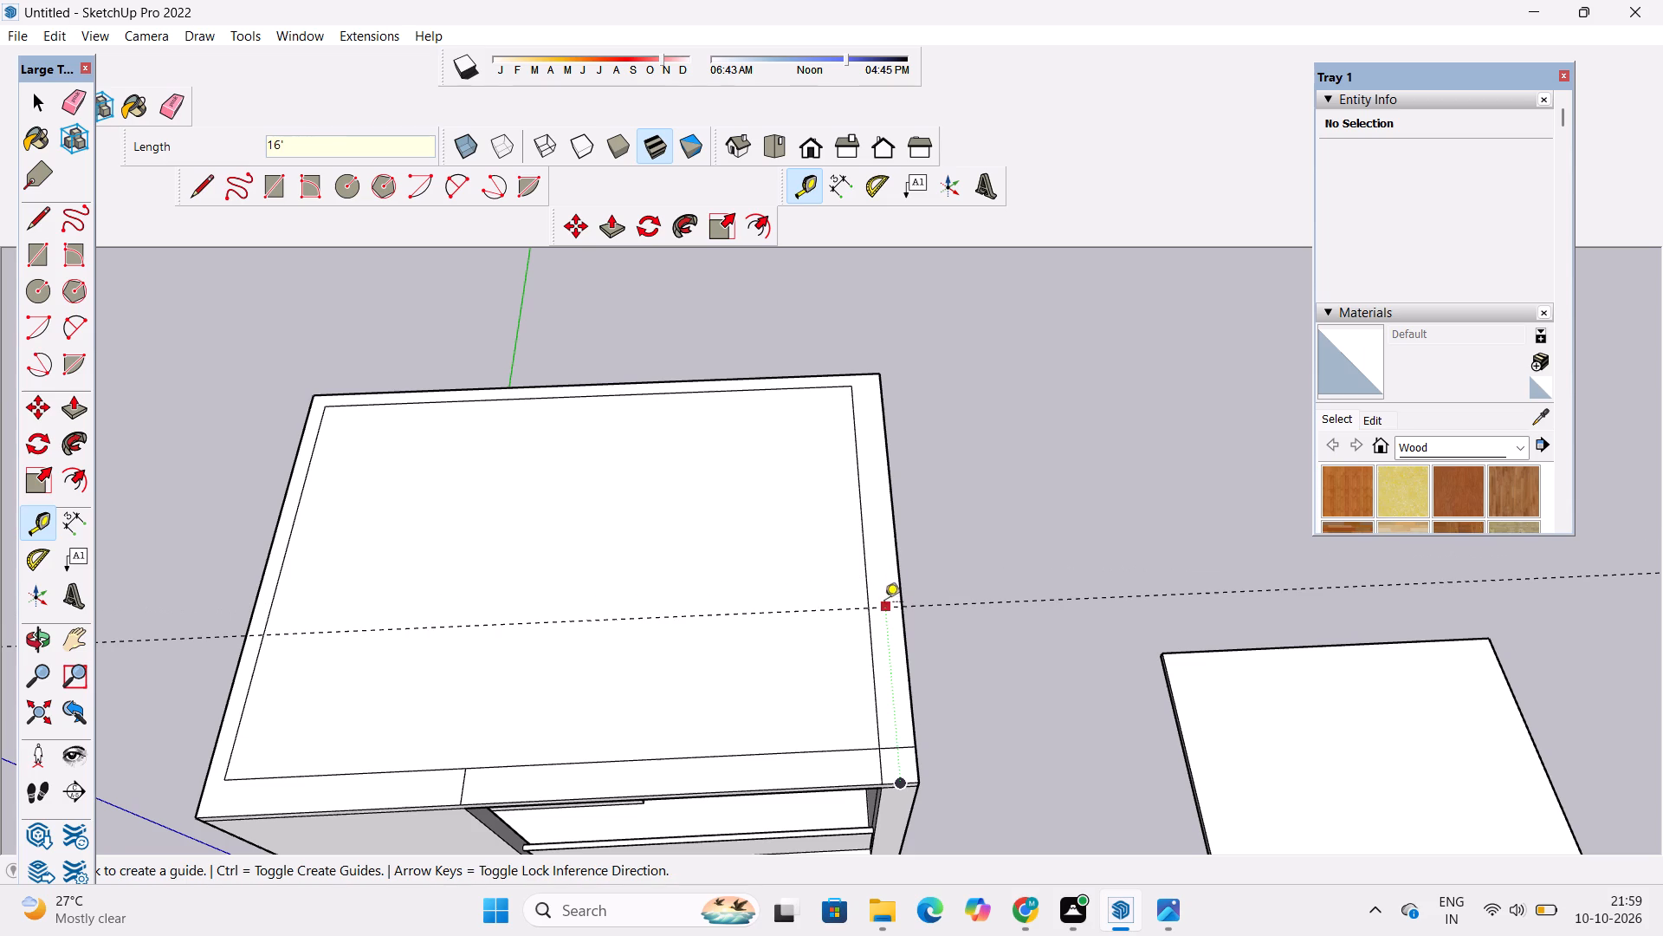
Place a second guide line across the roof, 1.5' behind the 16' guide.
click(857, 613)
text(1.5')
key(Return)
key(space)
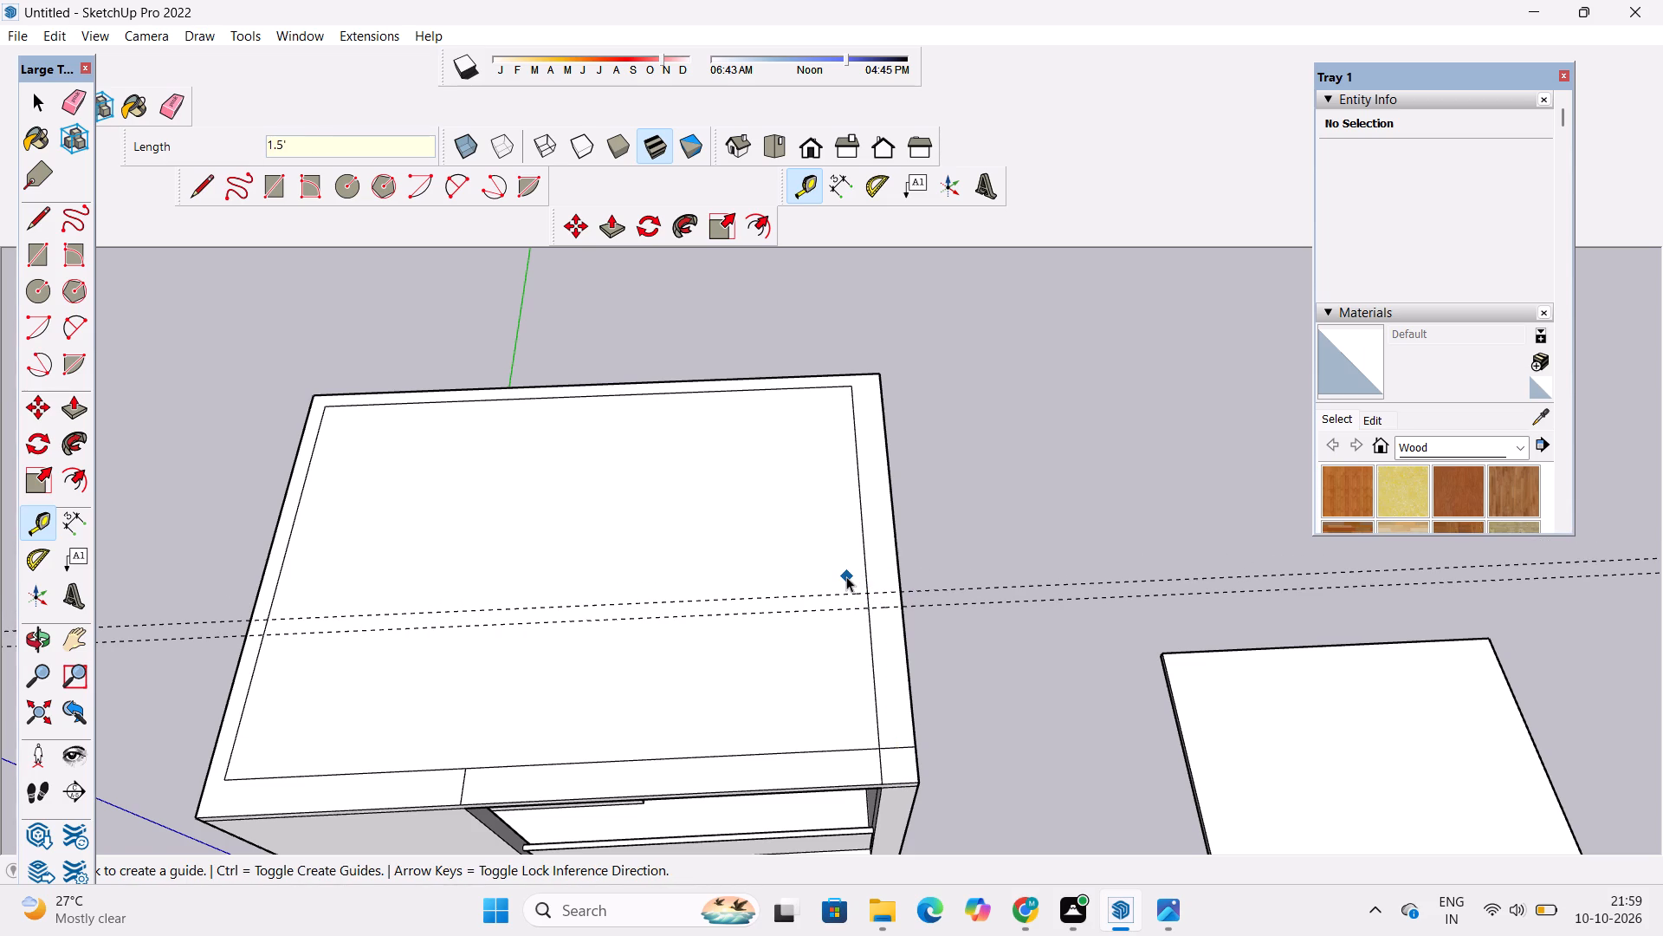
Erase the short line crossing the roof's side border strip near the front corner above the recessed openings.
text(o)
scroll(831, 609, down, 4)
scroll(812, 621, up, 1)
shift+click(812, 621)
shift+scroll(811, 622, down, 3)
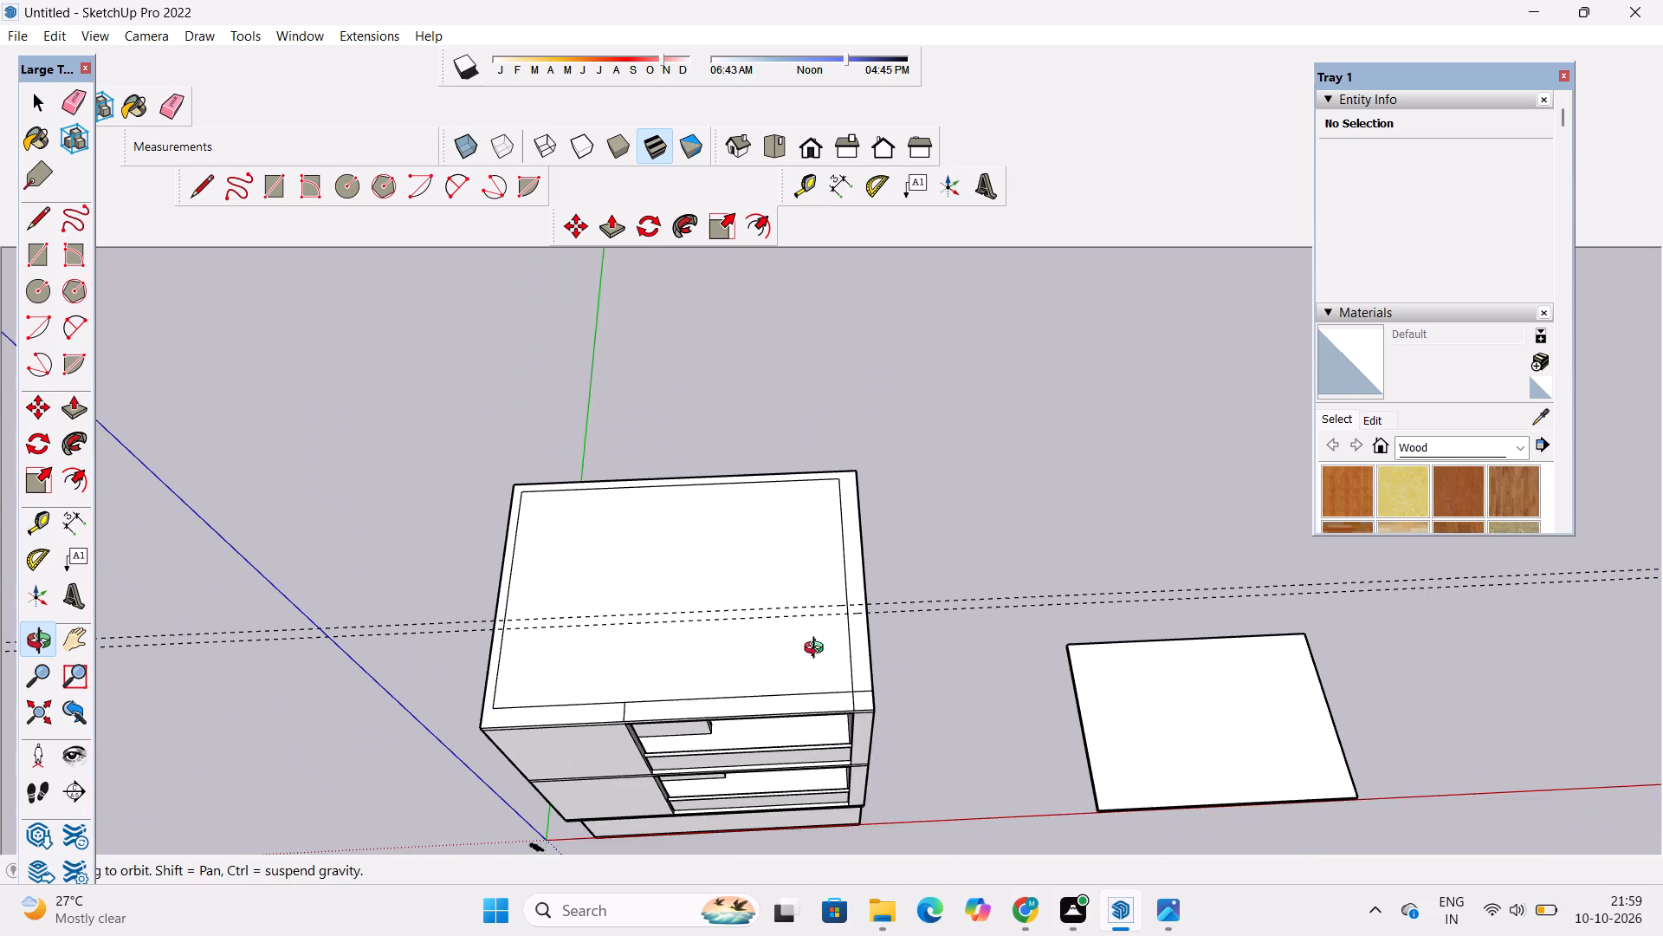
shift+drag(818, 650, 818, 619)
shift+scroll(818, 616, up, 4)
shift+click(818, 616)
key(e)
scroll(848, 649, up, 3)
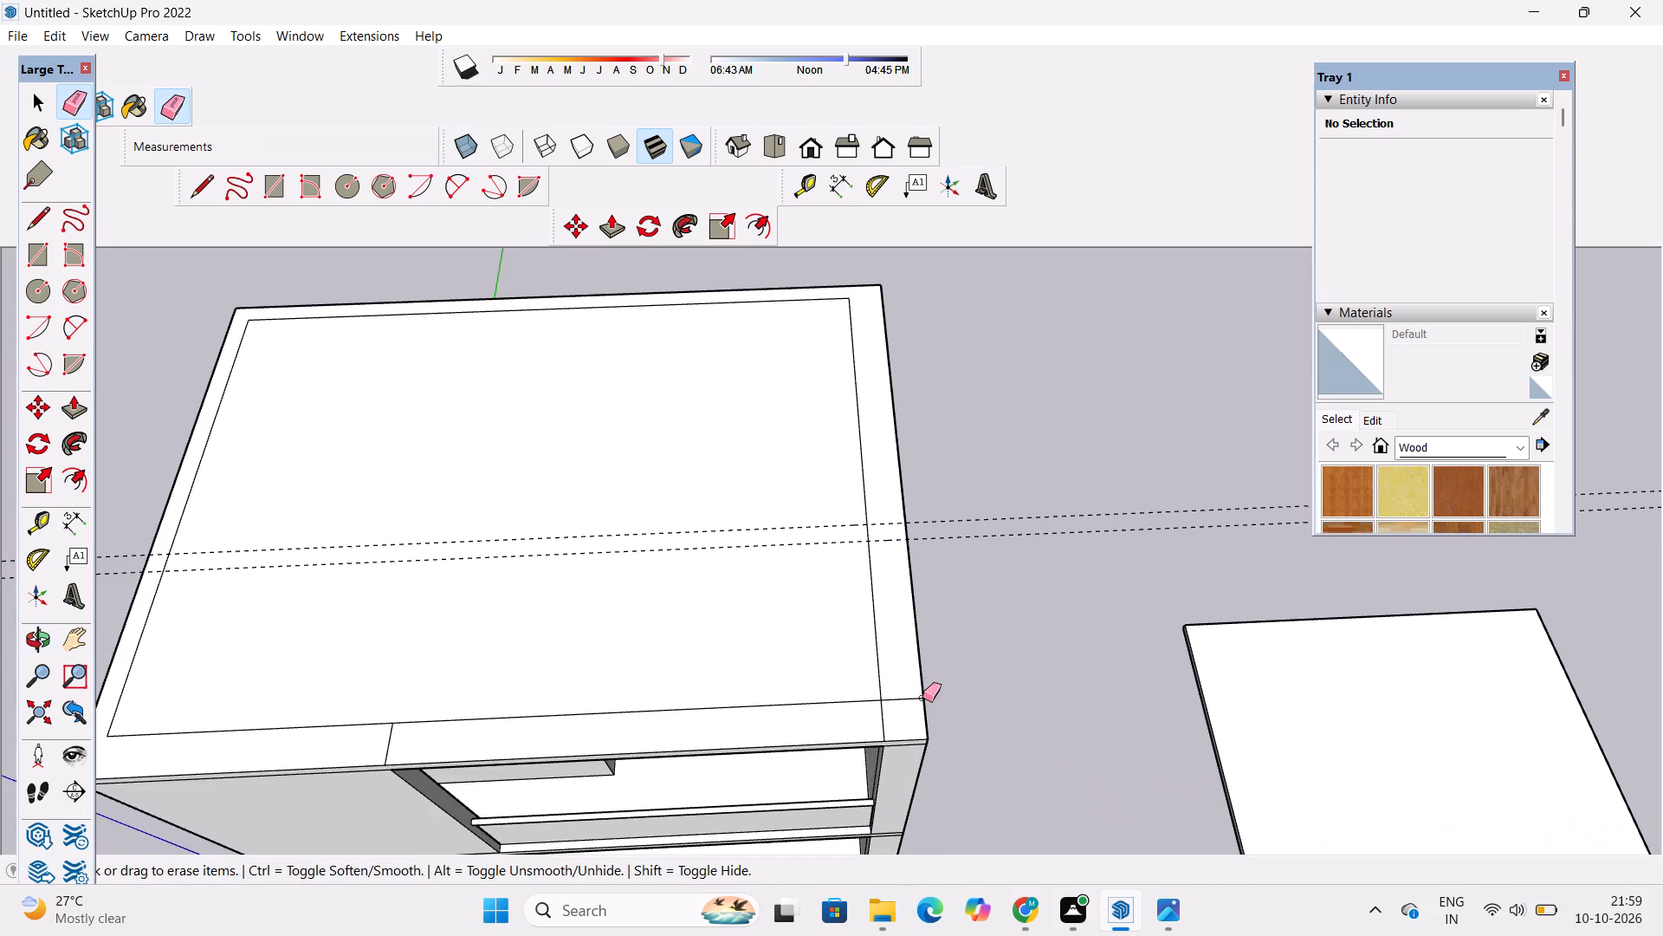
drag(903, 690, 903, 711)
key(space)
Draw a 3' line across the roof's side border strip along the 16' guide, from outer to inner edge.
text(o)
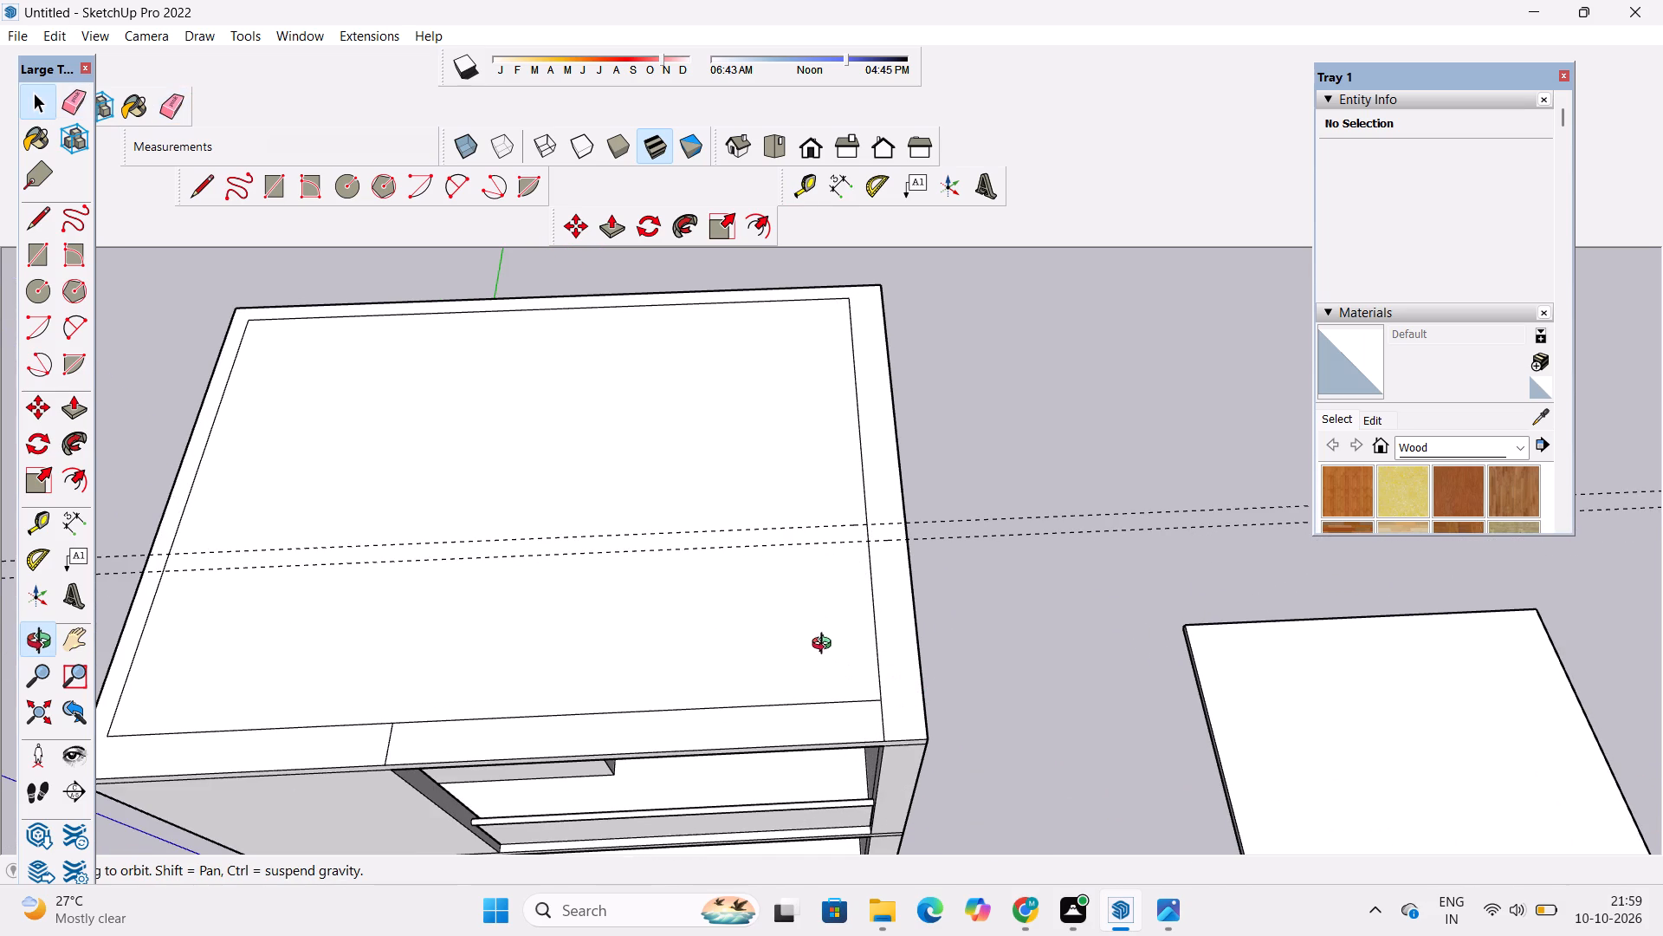
scroll(825, 646, down, 4)
drag(843, 754, 838, 726)
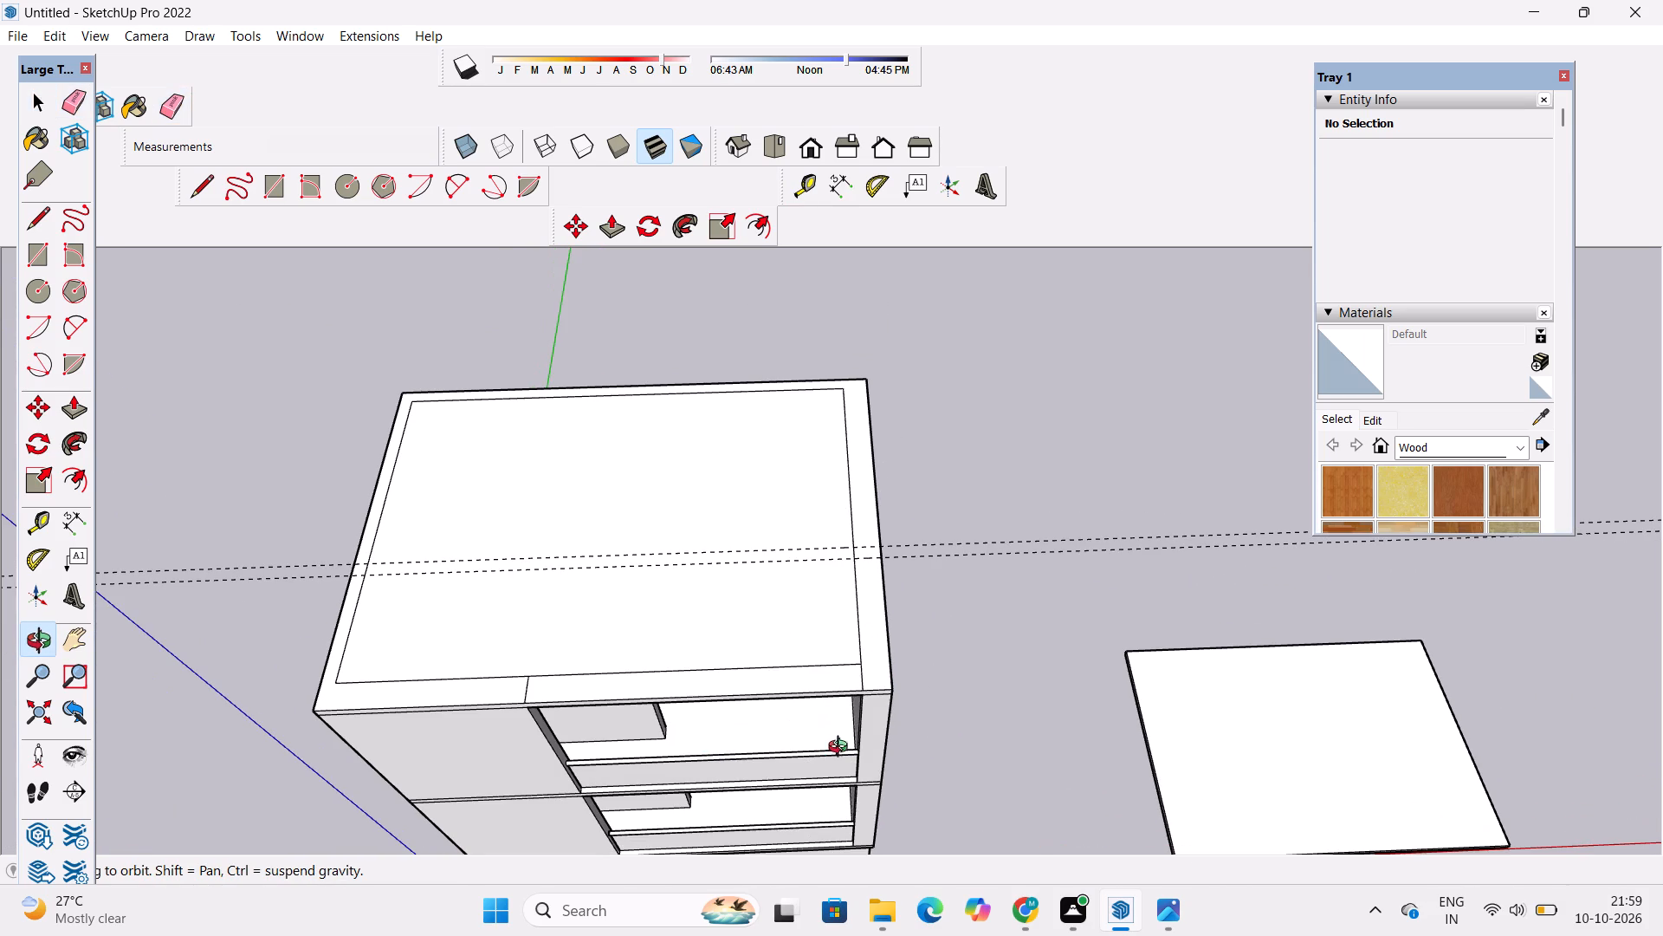
drag(842, 749, 835, 670)
scroll(835, 662, down, 4)
shift+drag(835, 651, 843, 686)
shift+scroll(844, 664, up, 4)
shift+drag(844, 653, 807, 648)
drag(812, 637, 822, 673)
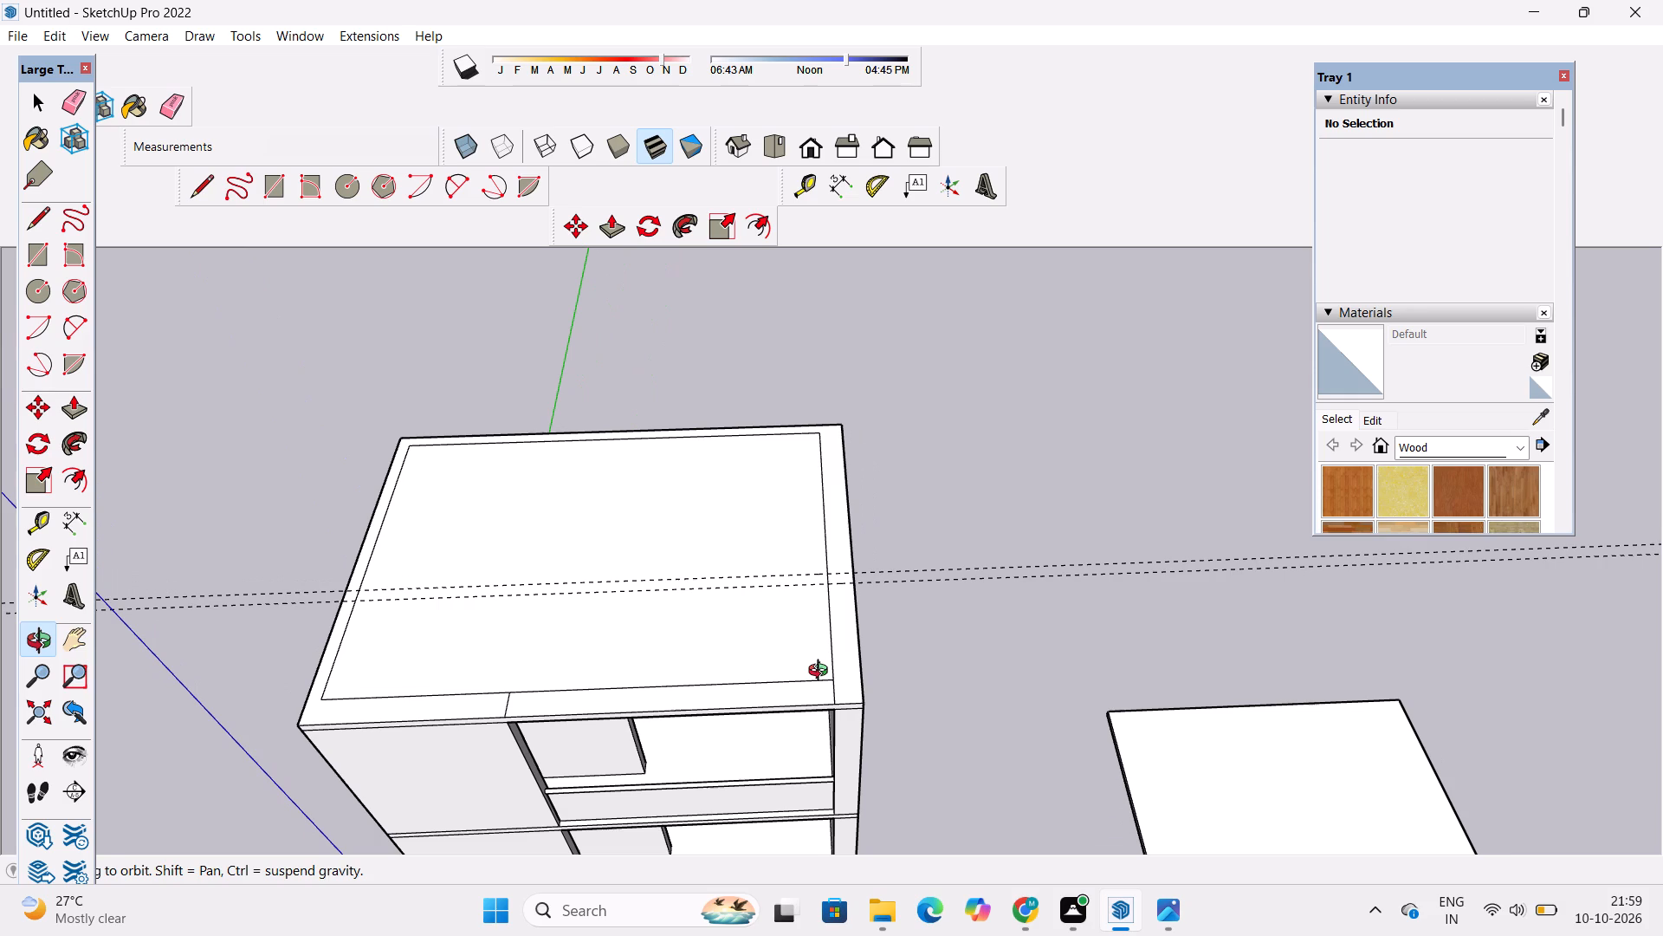
key(l)
scroll(776, 595, up, 1)
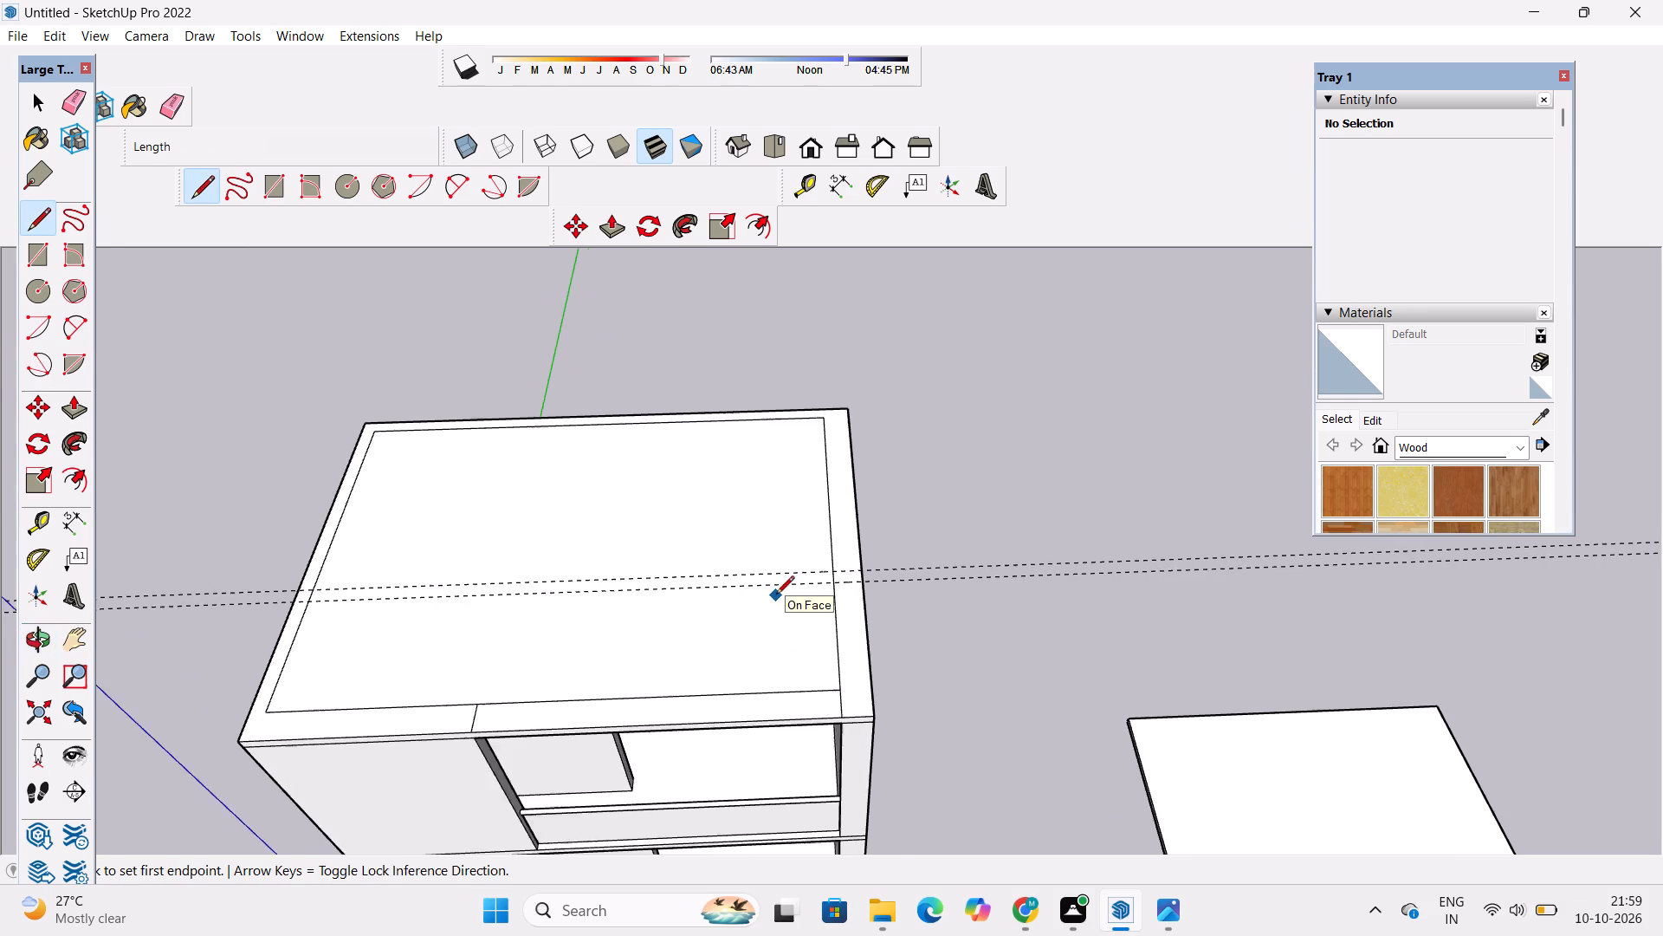
scroll(776, 595, up, 11)
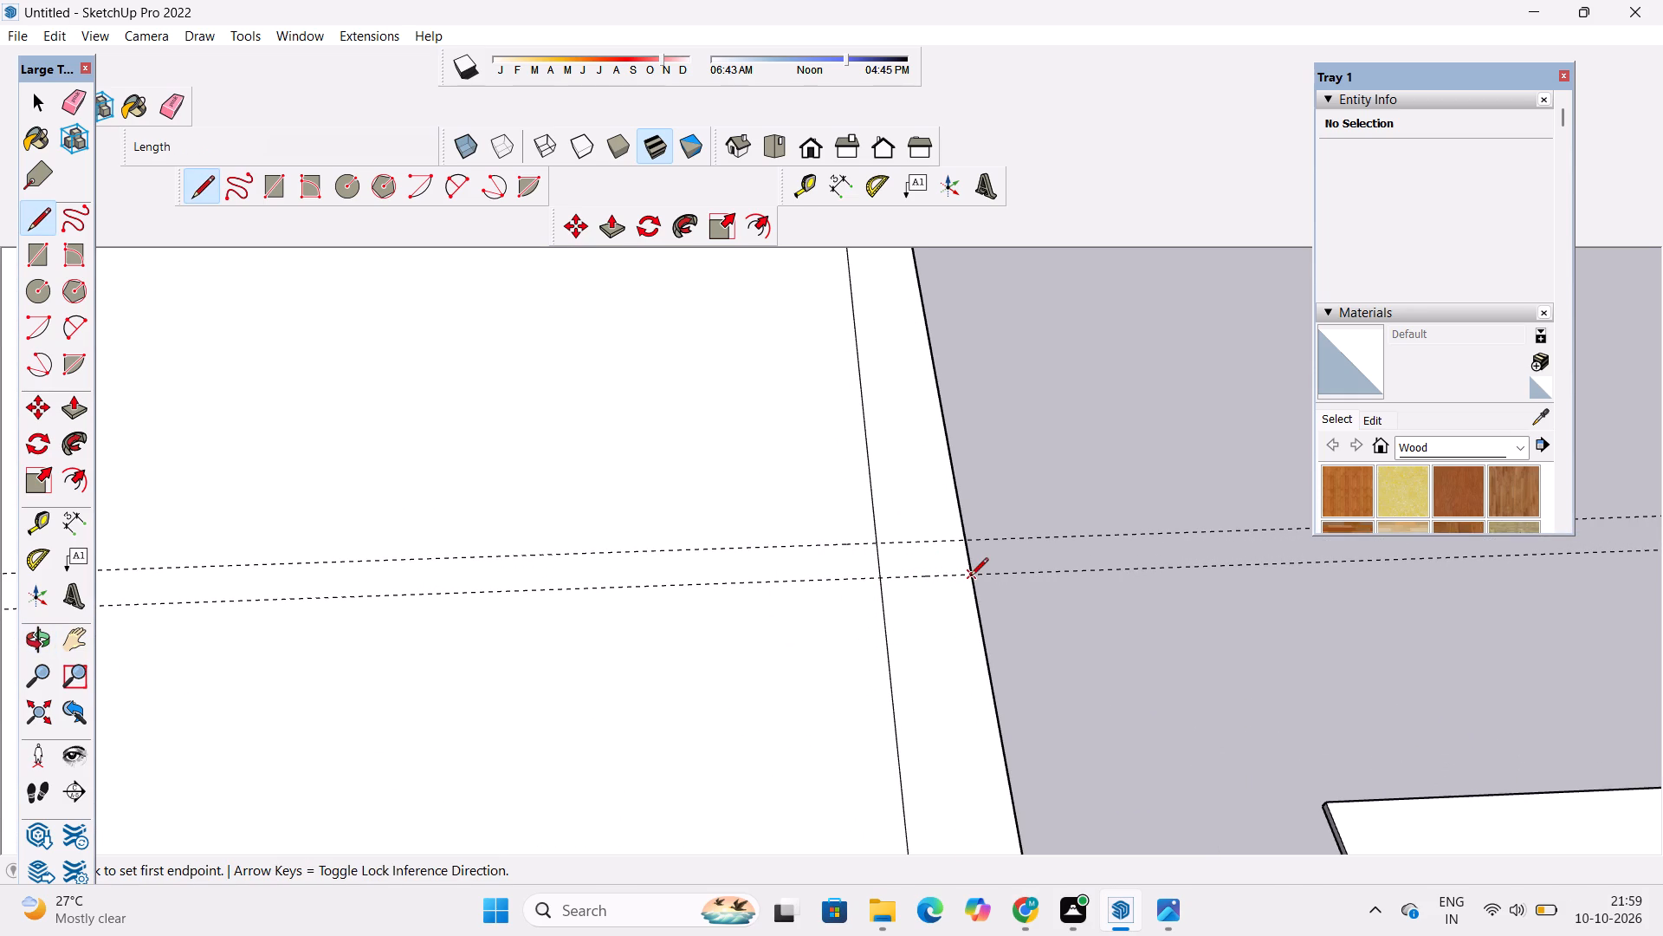
click(970, 577)
click(881, 581)
key(space)
Erase the short vertical line on the roof slab's side edge near the front corner.
text(o)
scroll(855, 576, down, 5)
drag(870, 729, 831, 614)
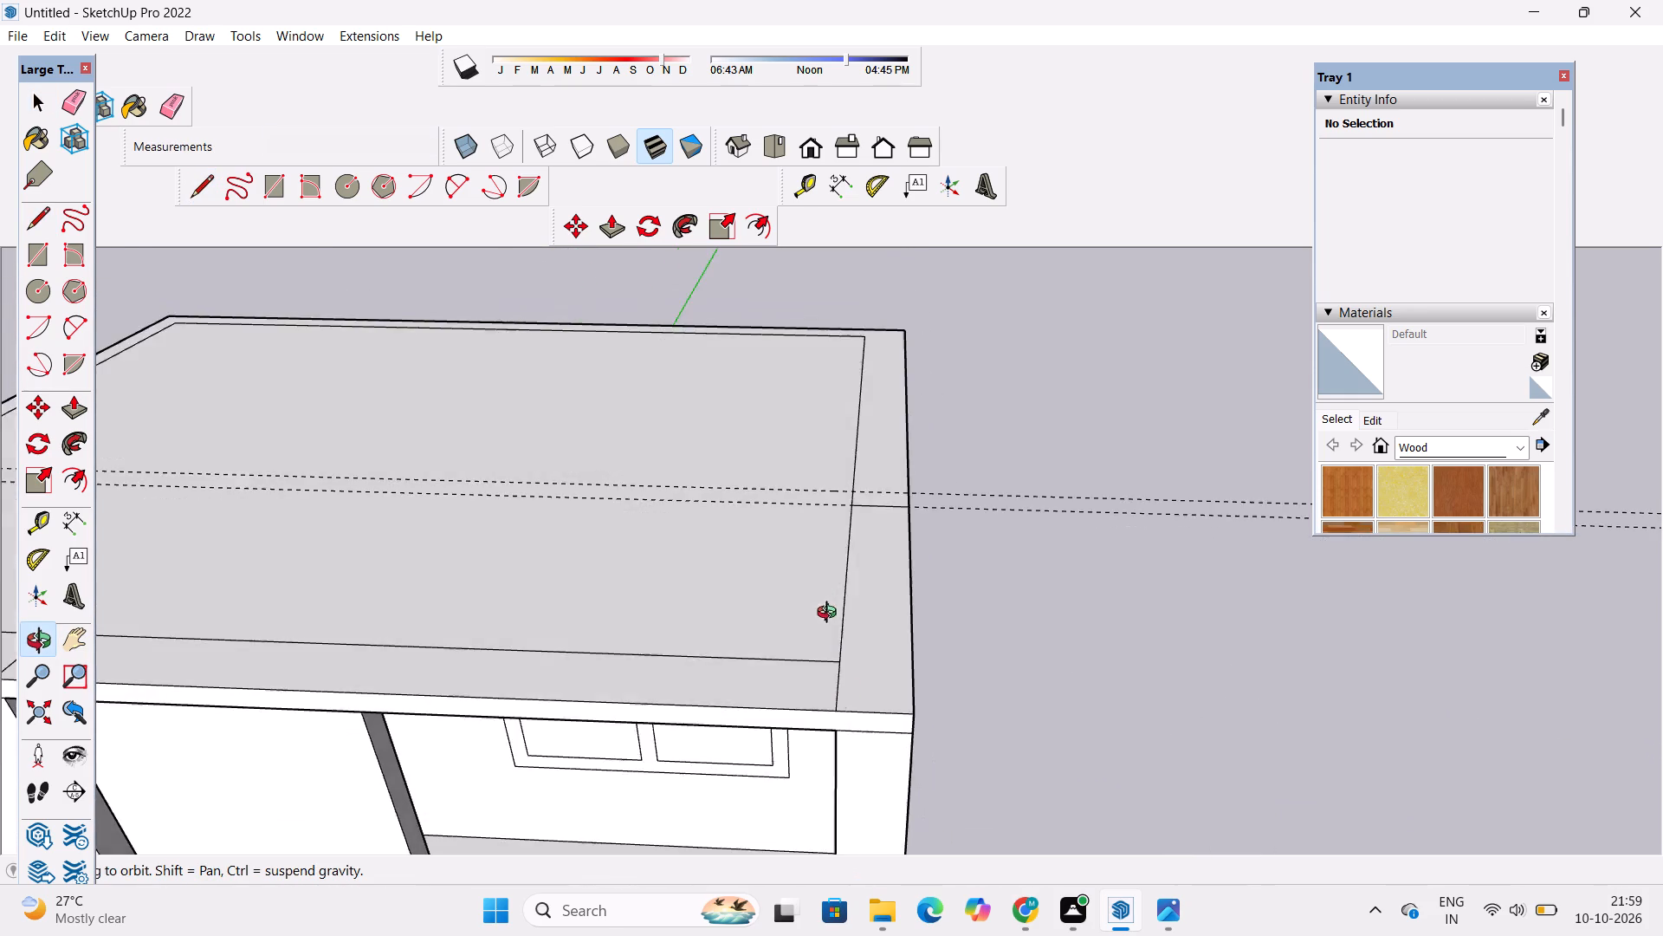
drag(849, 700, 846, 567)
drag(846, 568, 689, 608)
drag(689, 608, 772, 638)
drag(792, 627, 708, 610)
scroll(812, 618, up, 5)
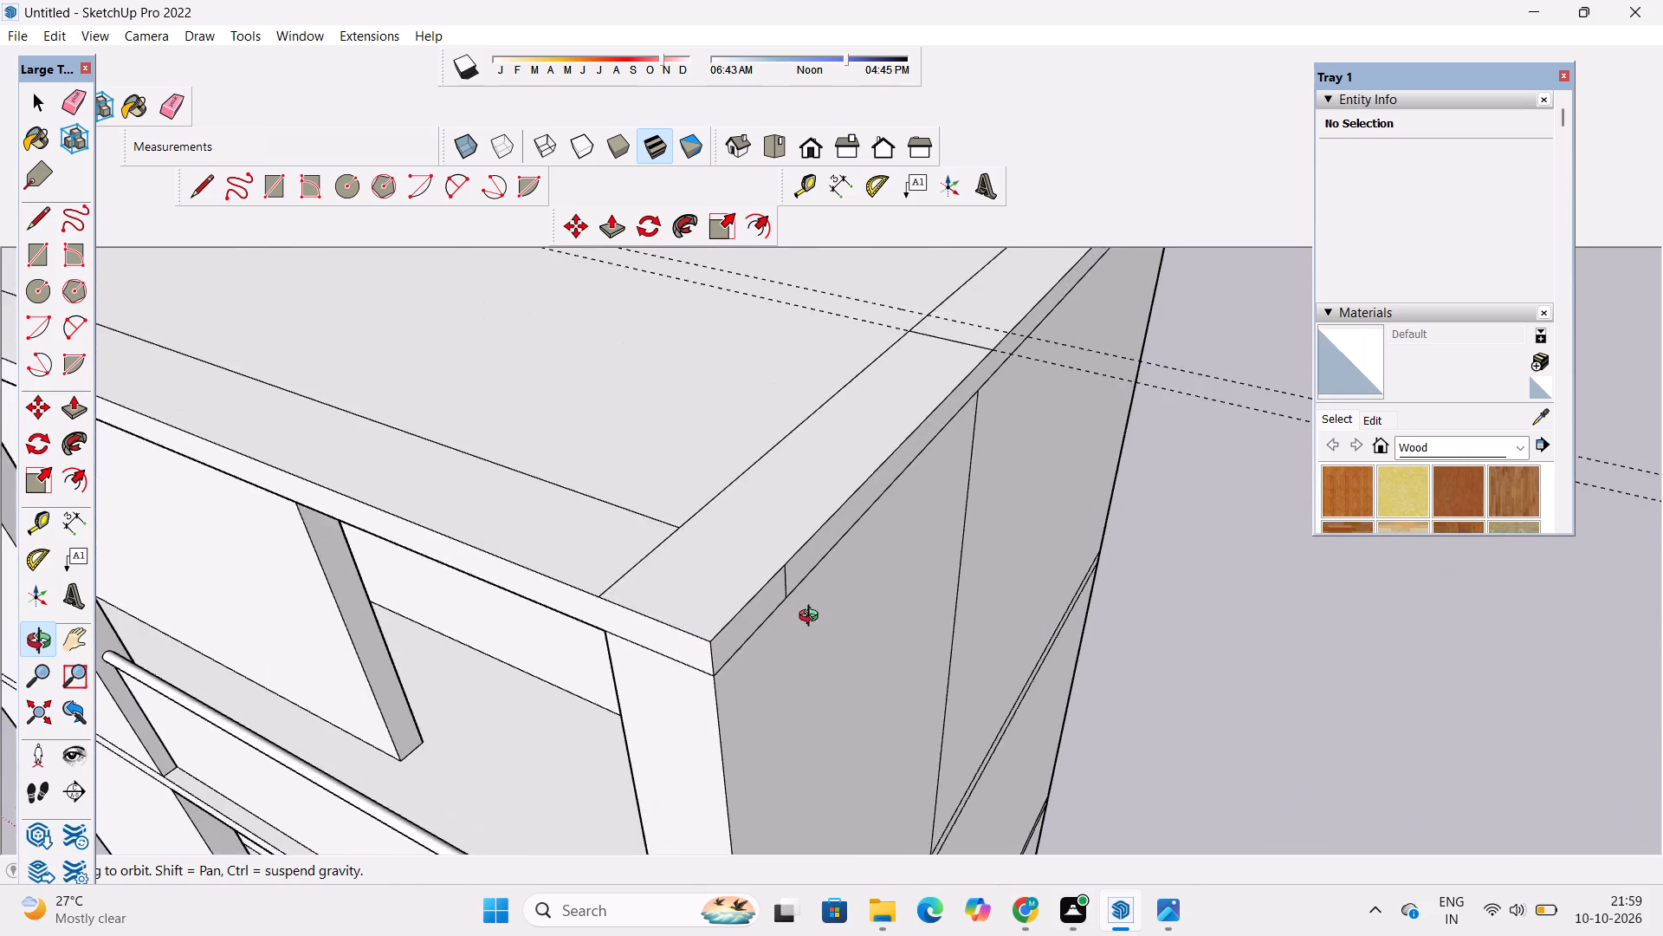
shift+drag(806, 614, 845, 702)
drag(811, 699, 773, 669)
scroll(768, 659, up, 3)
key(e)
scroll(793, 666, up, 3)
drag(804, 653, 795, 662)
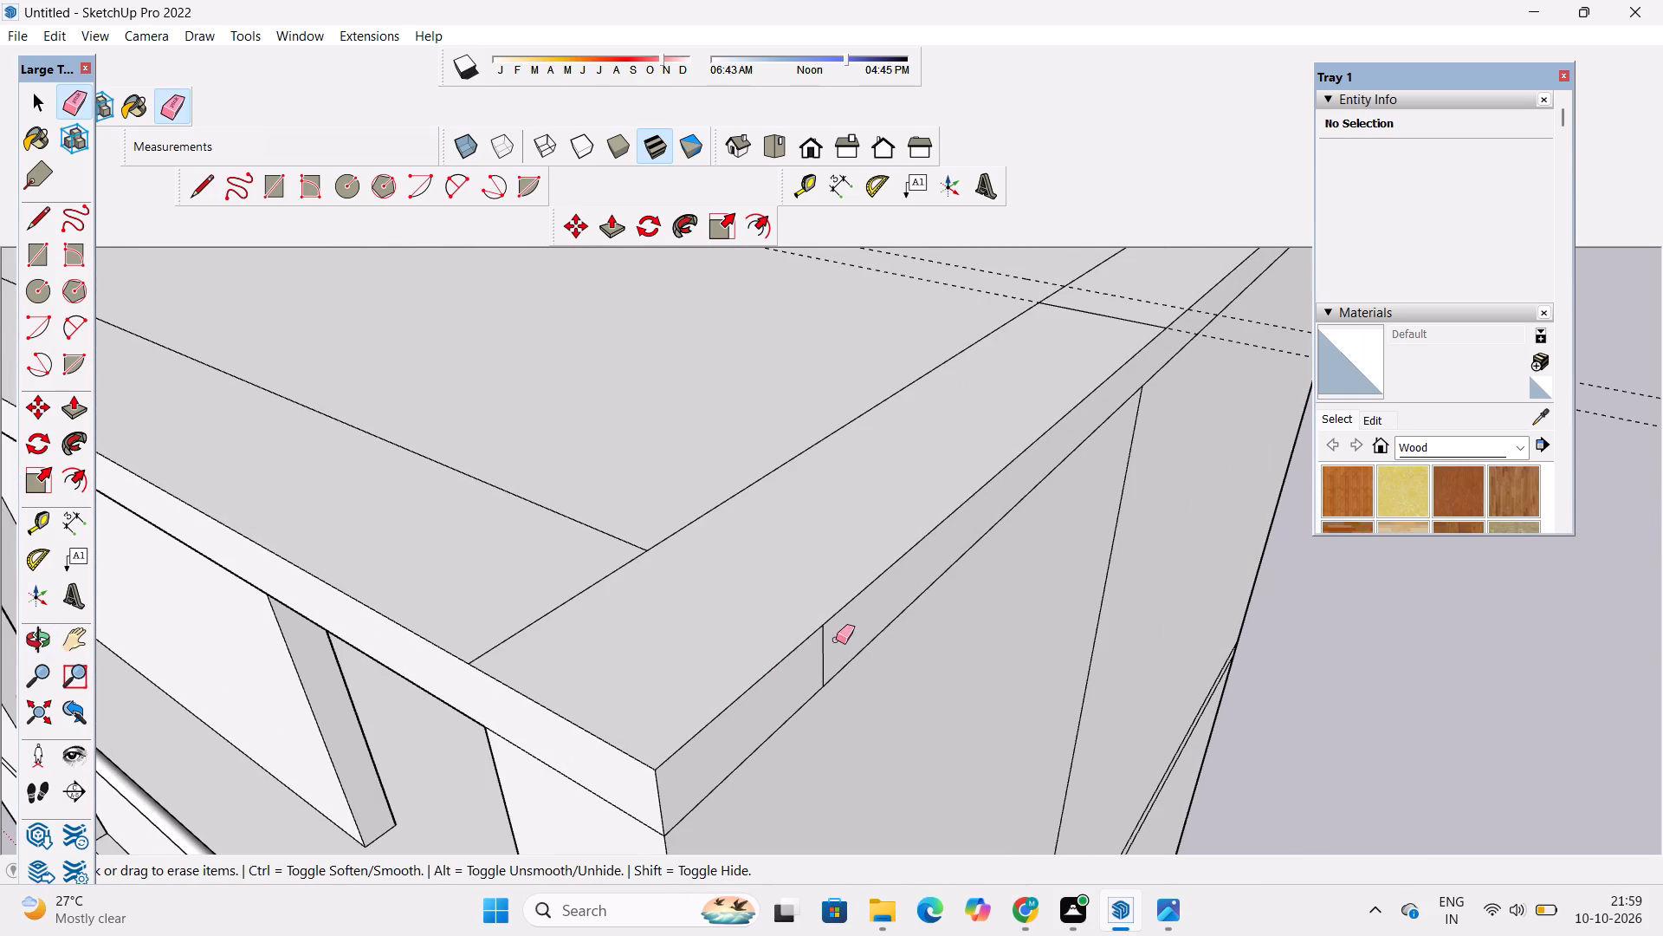
drag(836, 640, 828, 645)
drag(826, 647, 813, 664)
key(space)
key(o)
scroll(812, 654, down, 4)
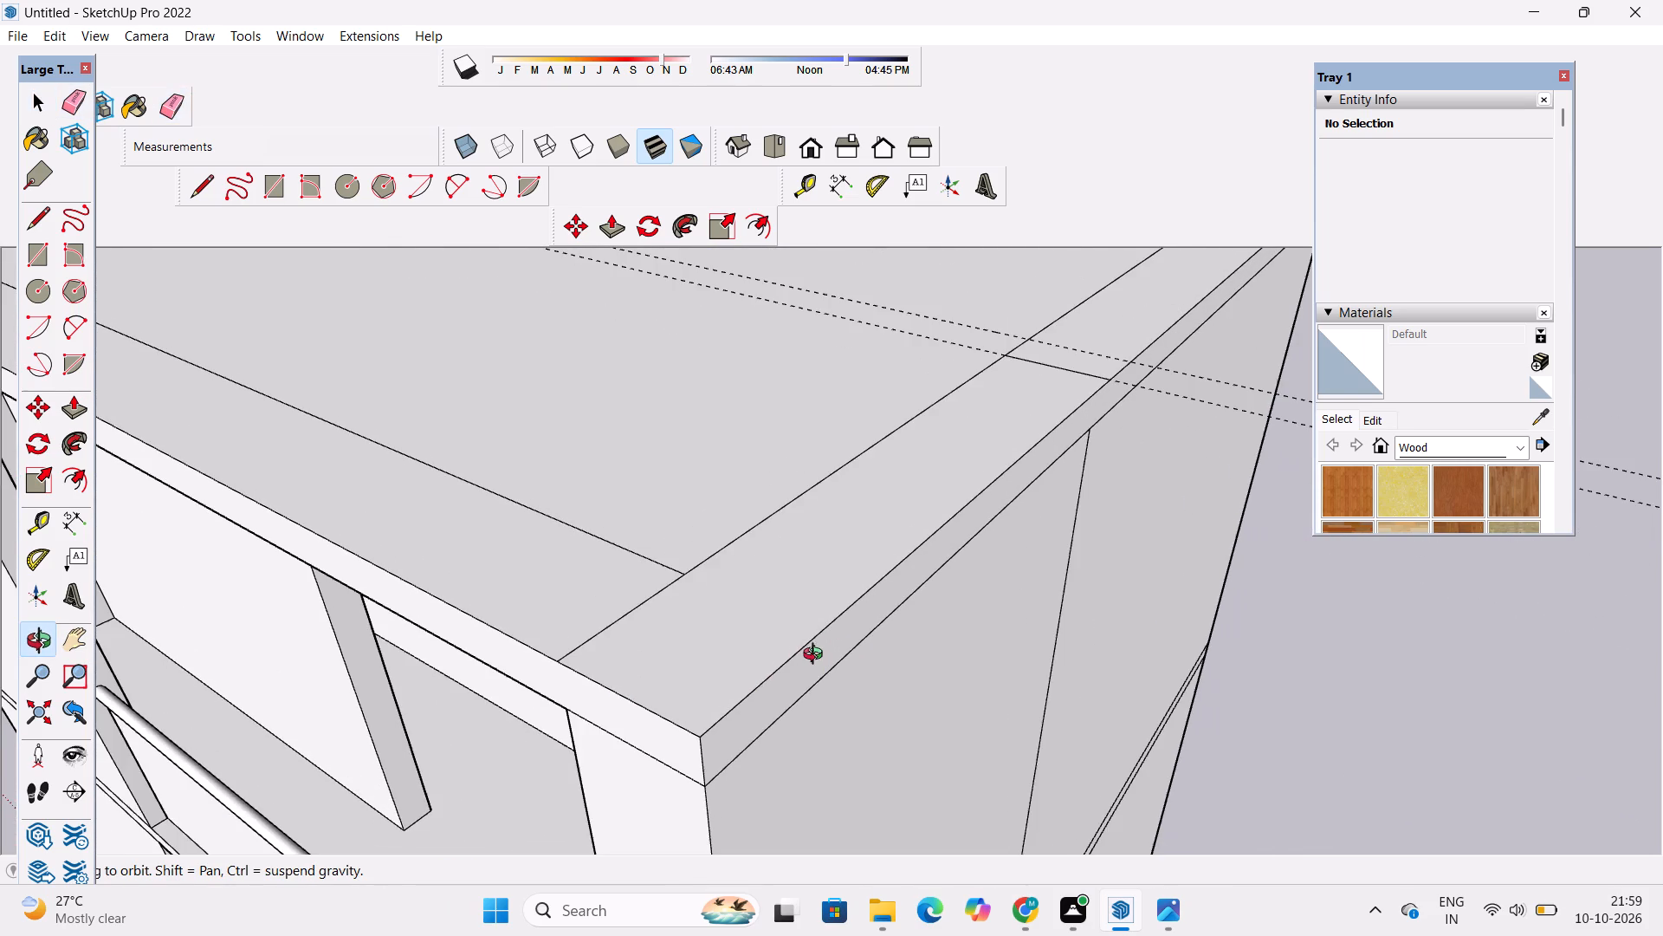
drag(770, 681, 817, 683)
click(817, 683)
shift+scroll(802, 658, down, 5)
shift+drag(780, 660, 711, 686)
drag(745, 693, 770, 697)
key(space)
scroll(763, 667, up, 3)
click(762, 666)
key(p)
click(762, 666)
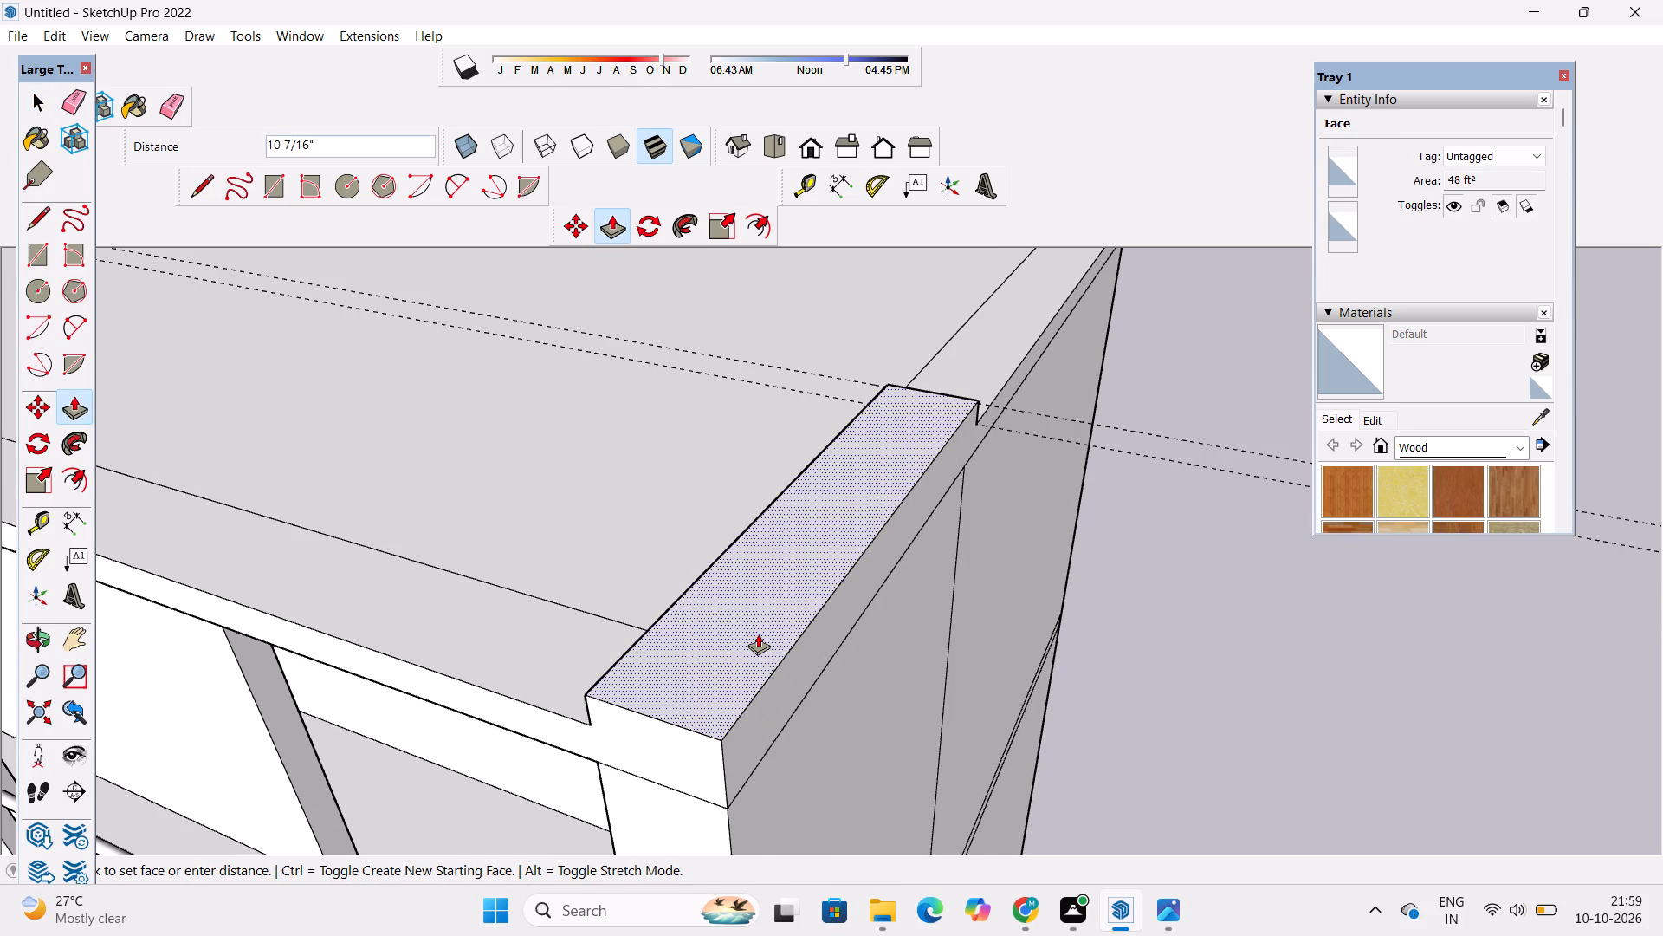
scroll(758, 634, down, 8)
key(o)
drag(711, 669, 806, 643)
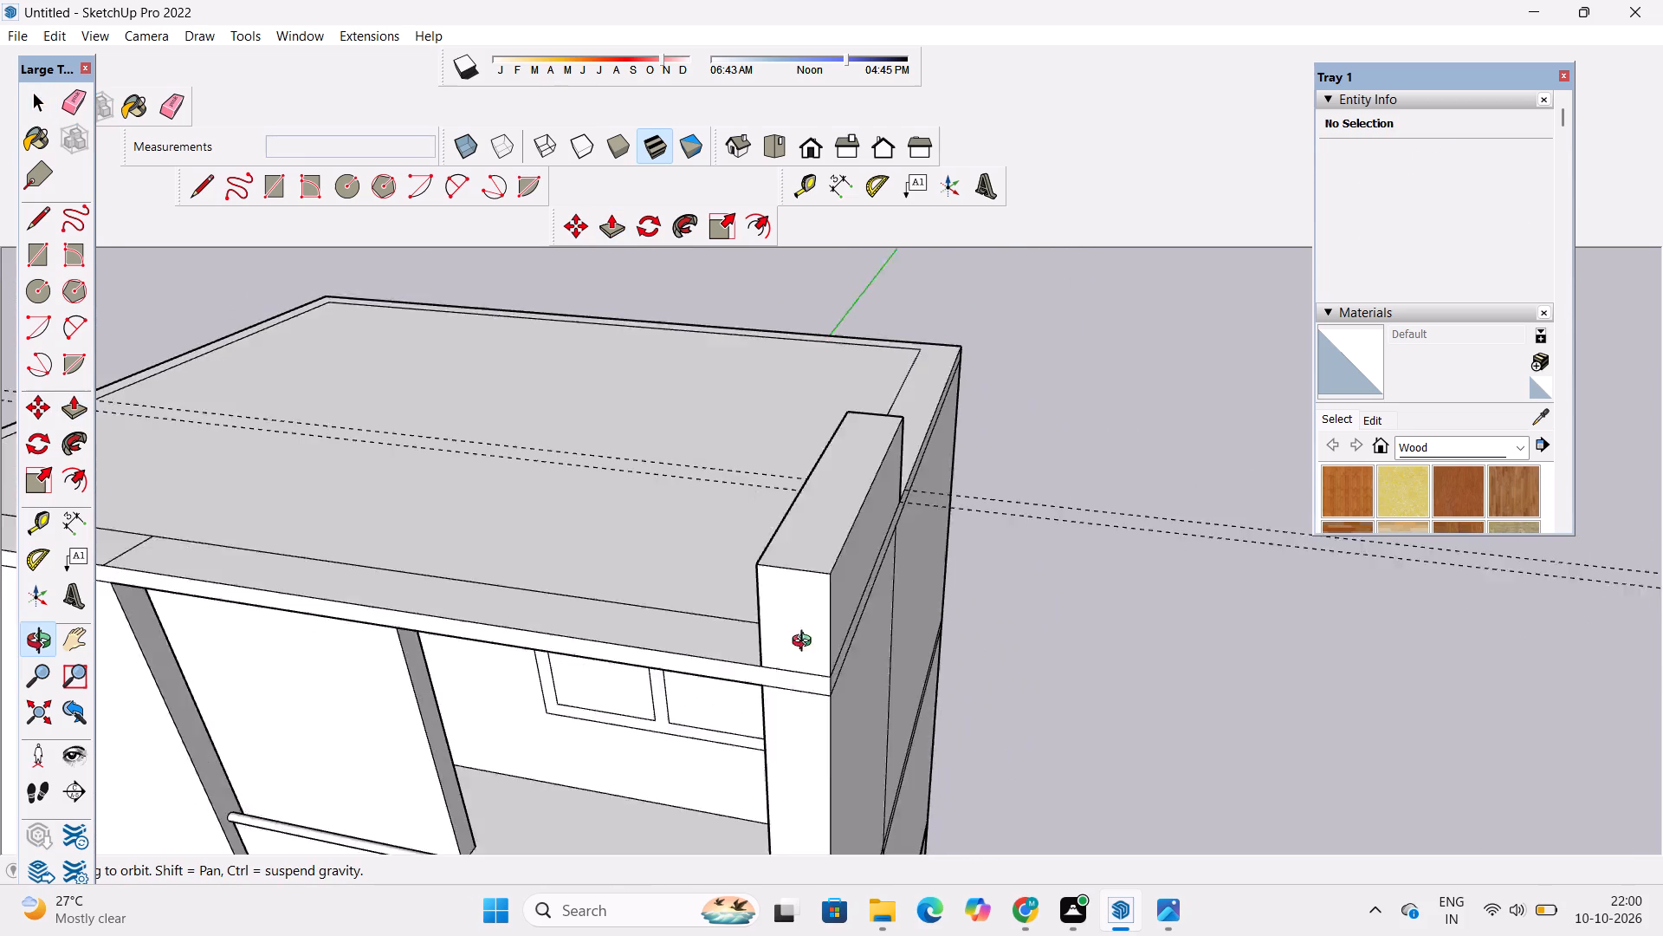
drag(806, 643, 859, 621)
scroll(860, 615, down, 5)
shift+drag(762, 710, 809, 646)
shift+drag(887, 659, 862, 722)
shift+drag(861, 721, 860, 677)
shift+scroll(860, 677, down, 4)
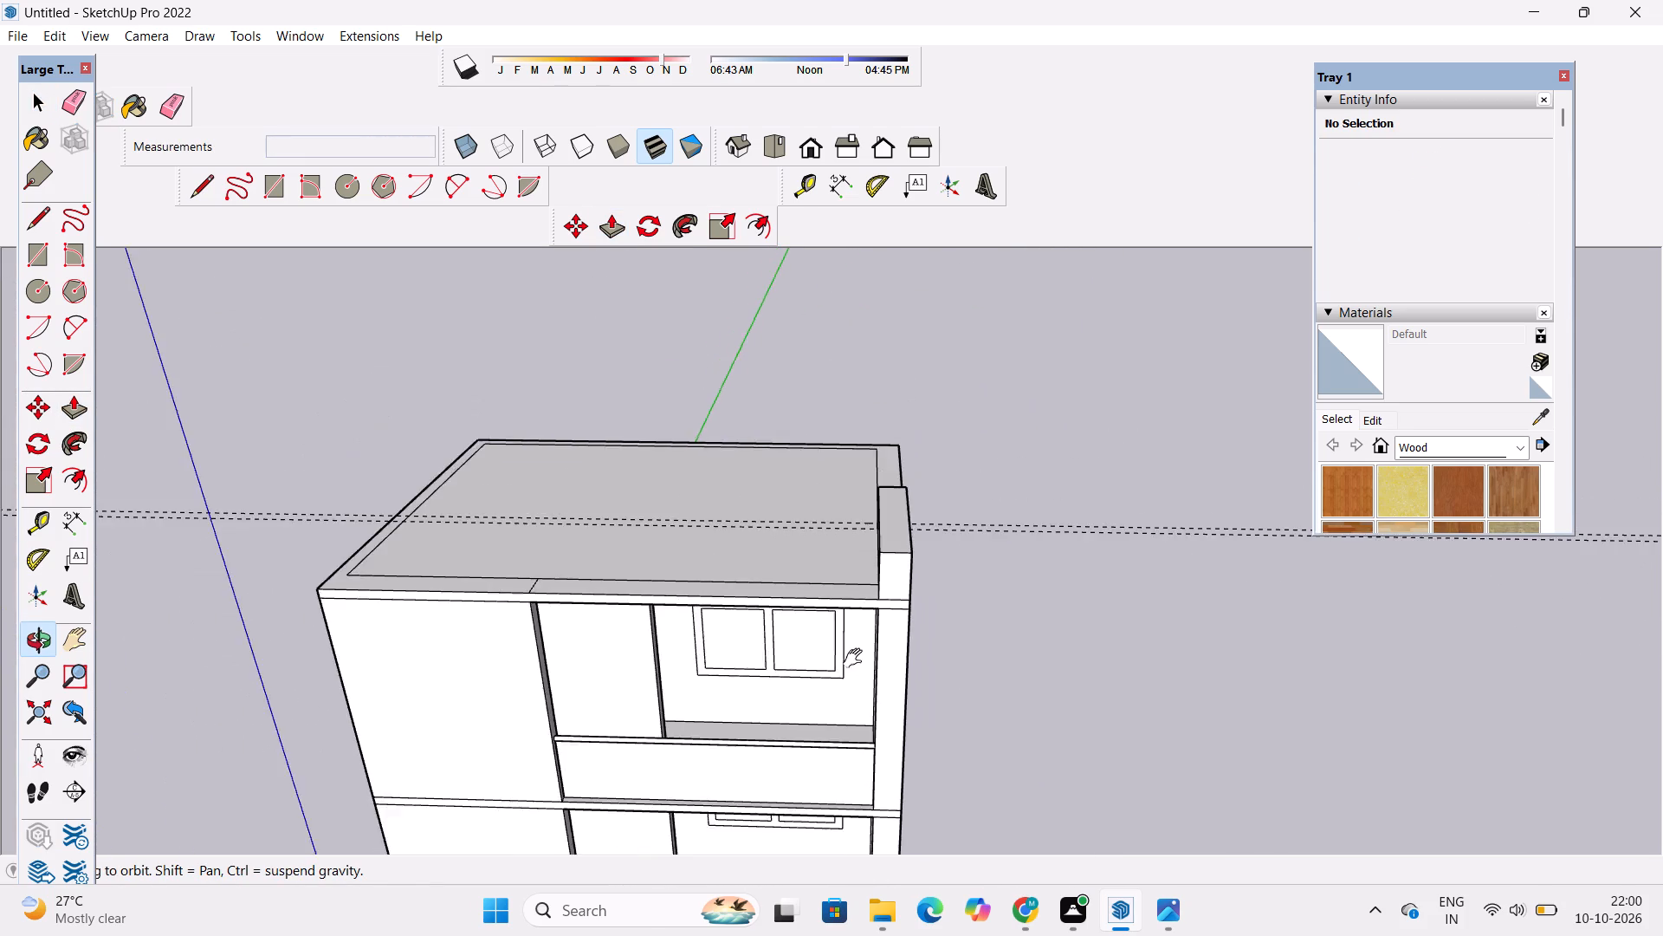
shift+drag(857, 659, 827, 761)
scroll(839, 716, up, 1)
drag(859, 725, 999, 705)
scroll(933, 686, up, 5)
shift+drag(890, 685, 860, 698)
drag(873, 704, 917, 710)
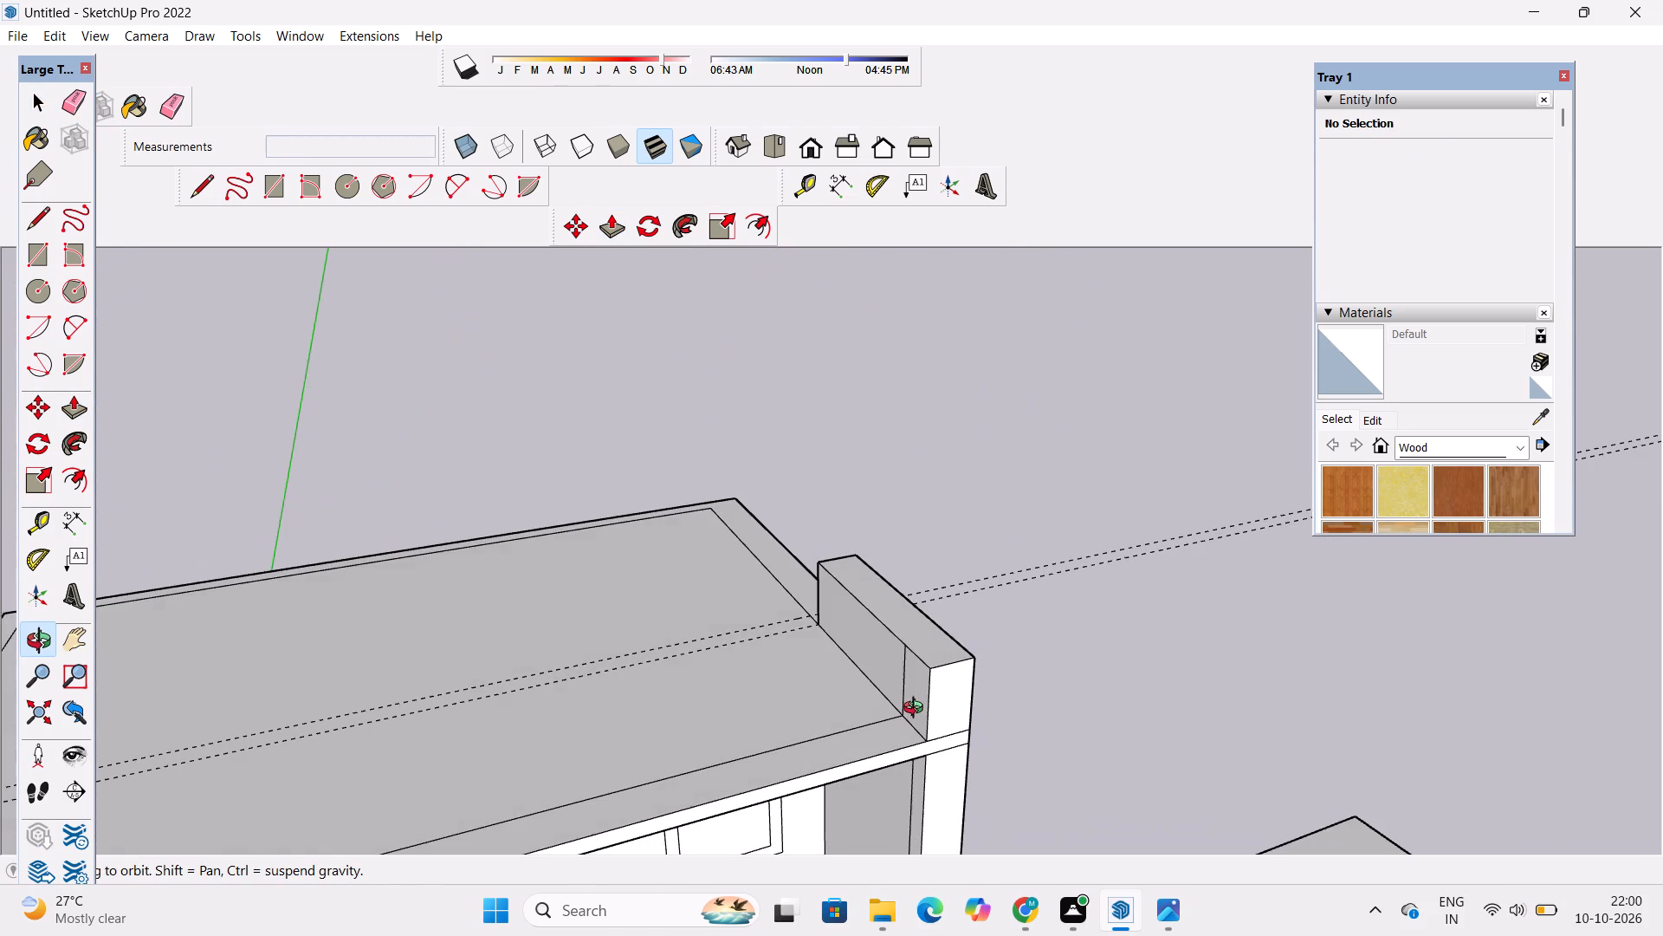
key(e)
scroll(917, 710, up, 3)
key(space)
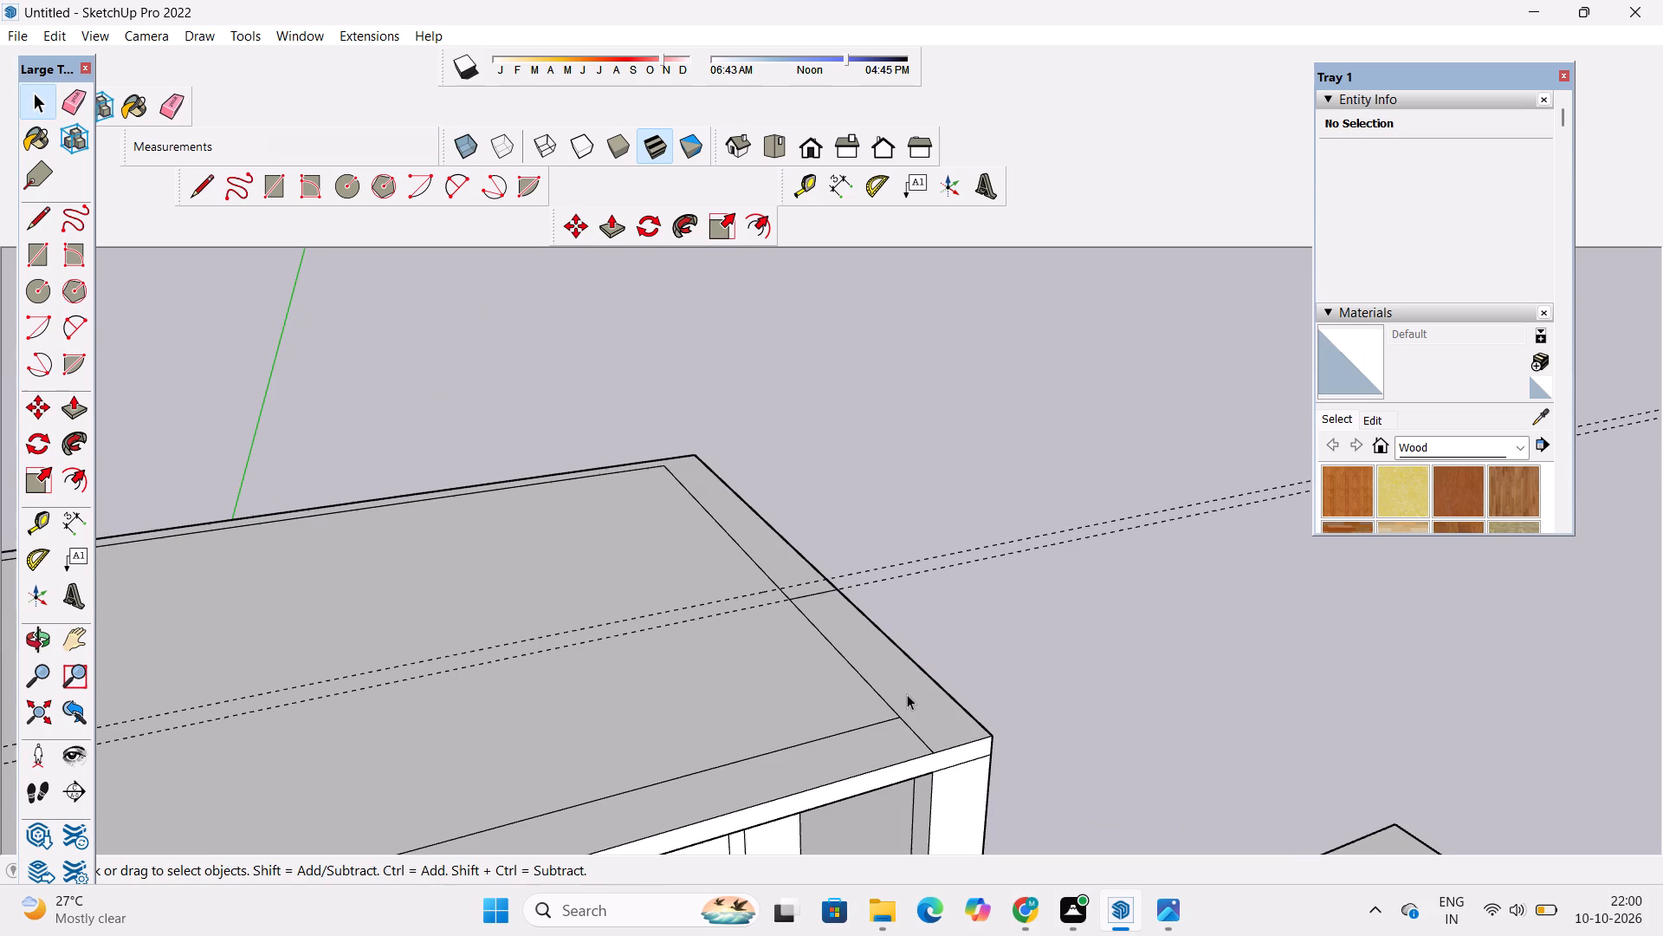
Push/Pull the front section of the roof's side border strip upward 20' to form a raised wall.
key(p)
click(926, 715)
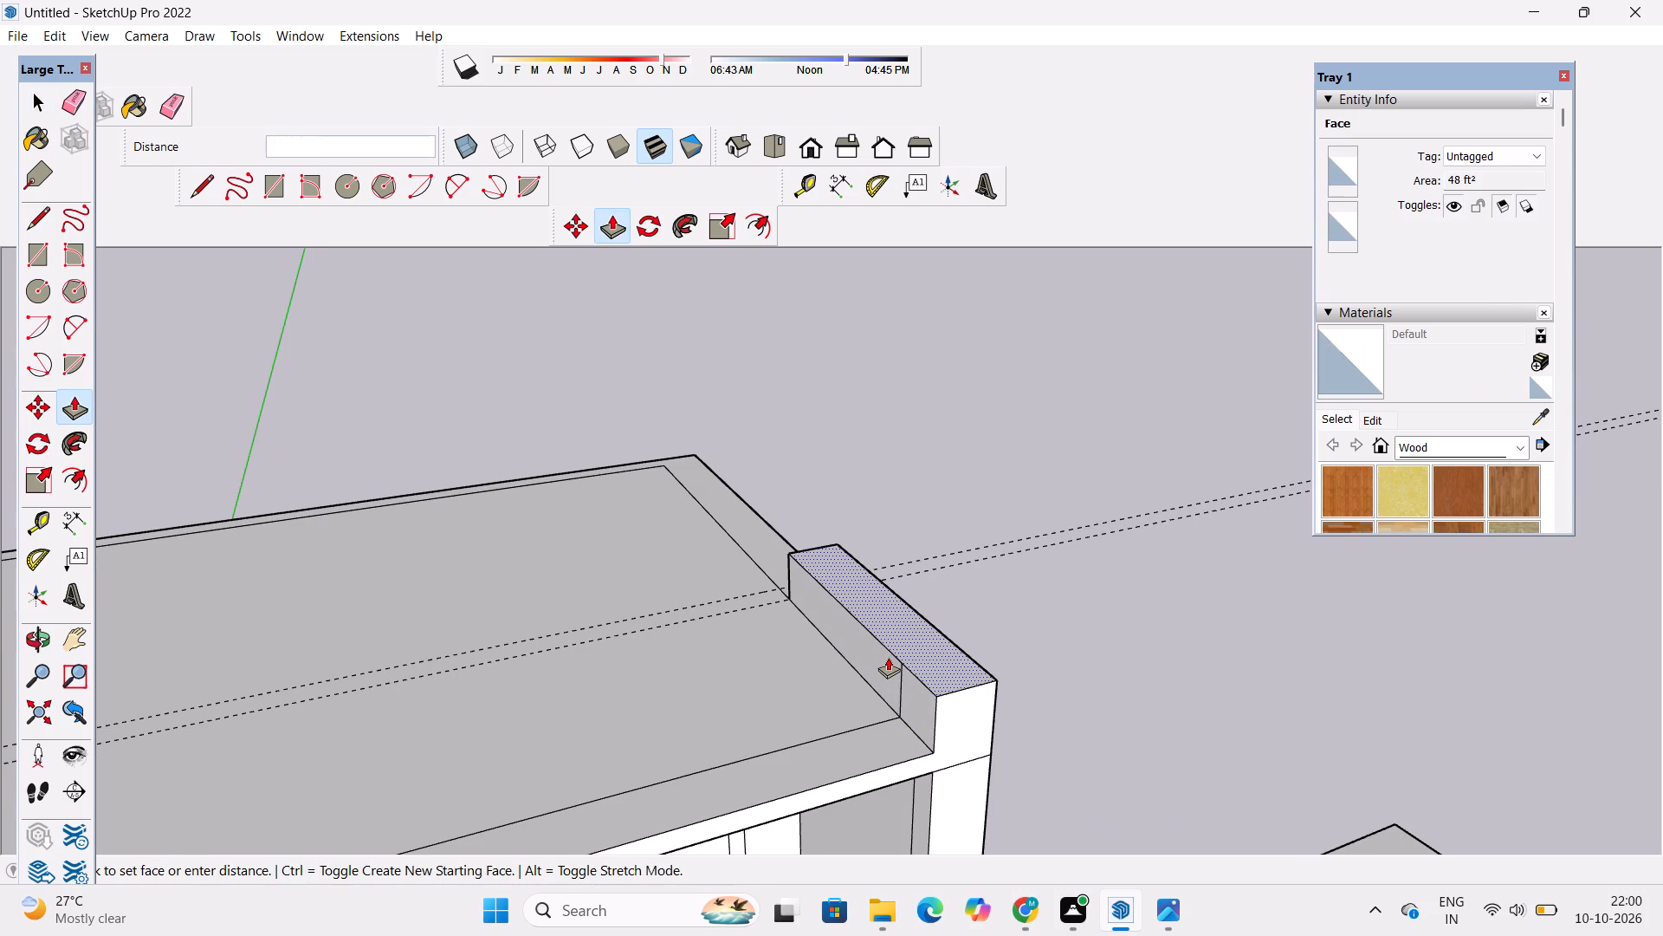
key(o)
scroll(888, 657, down, 3)
drag(975, 726, 973, 726)
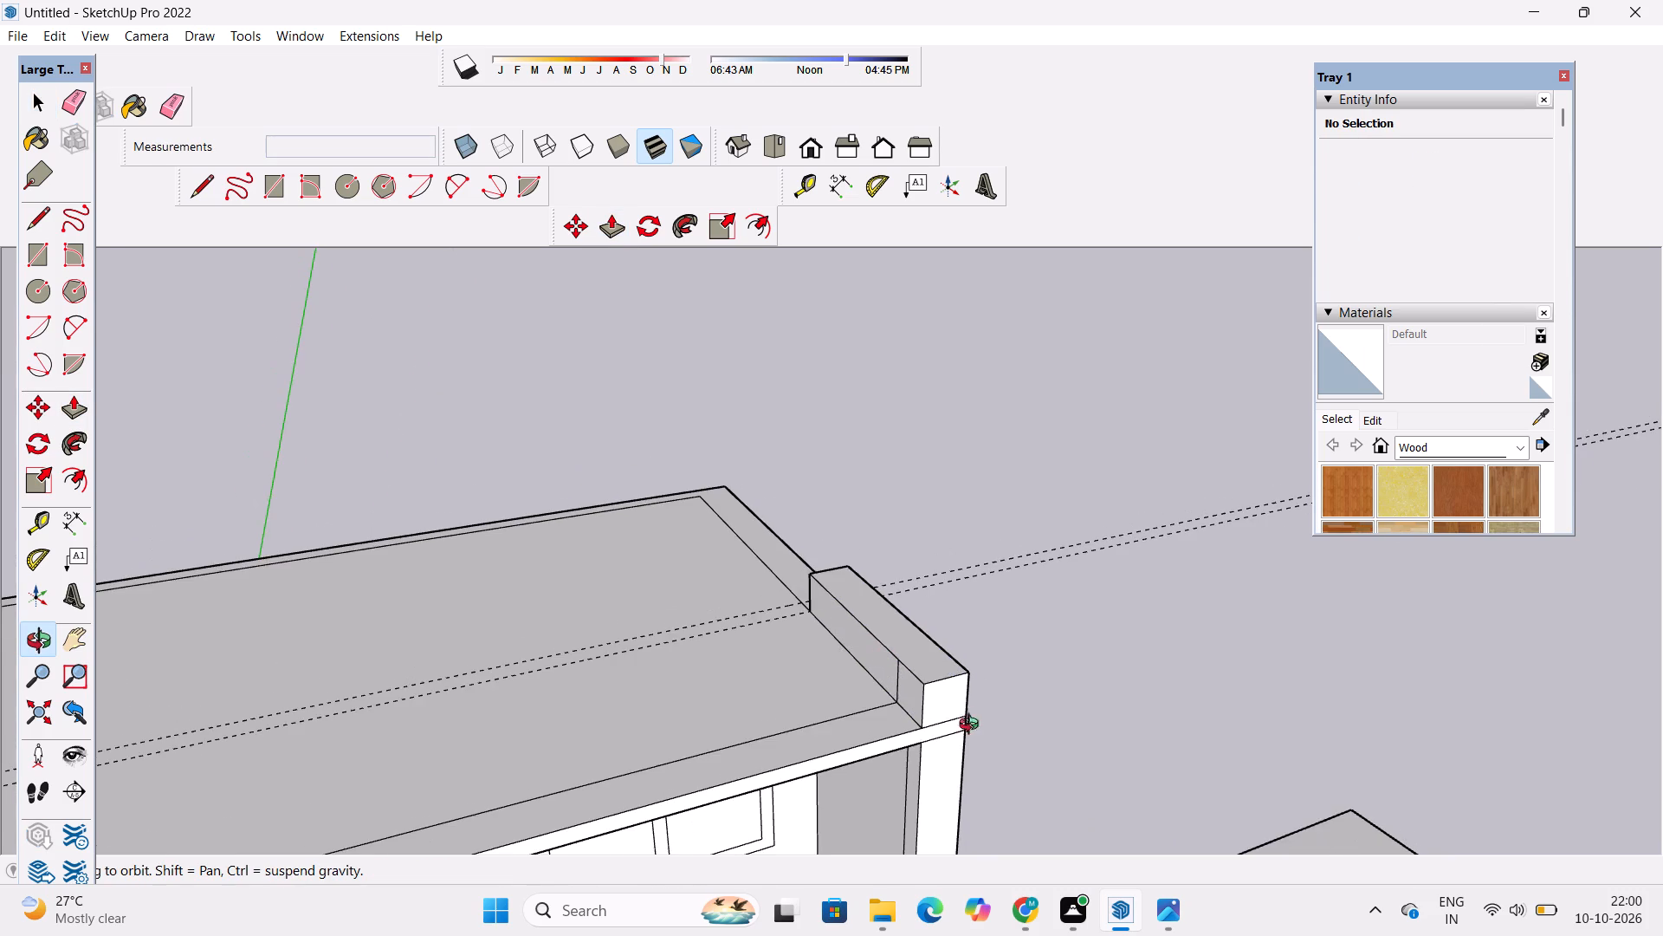
drag(973, 726, 906, 726)
drag(906, 726, 747, 725)
shift+drag(733, 720, 781, 795)
drag(781, 795, 877, 747)
key(p)
scroll(871, 646, down, 5)
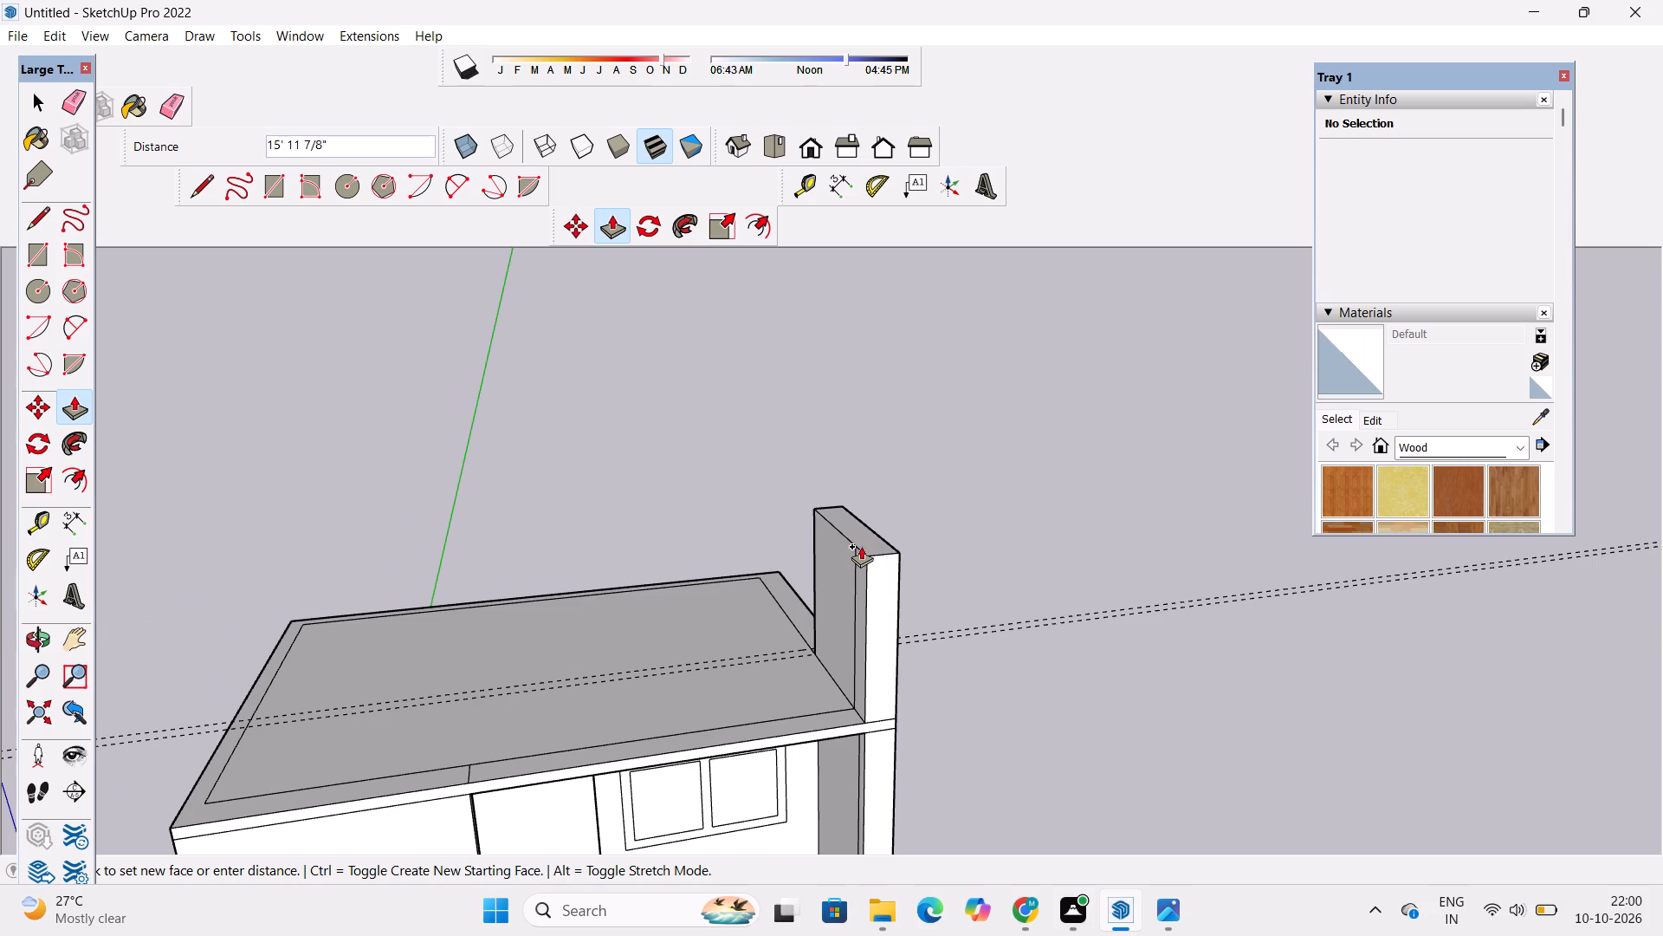
scroll(861, 546, up, 2)
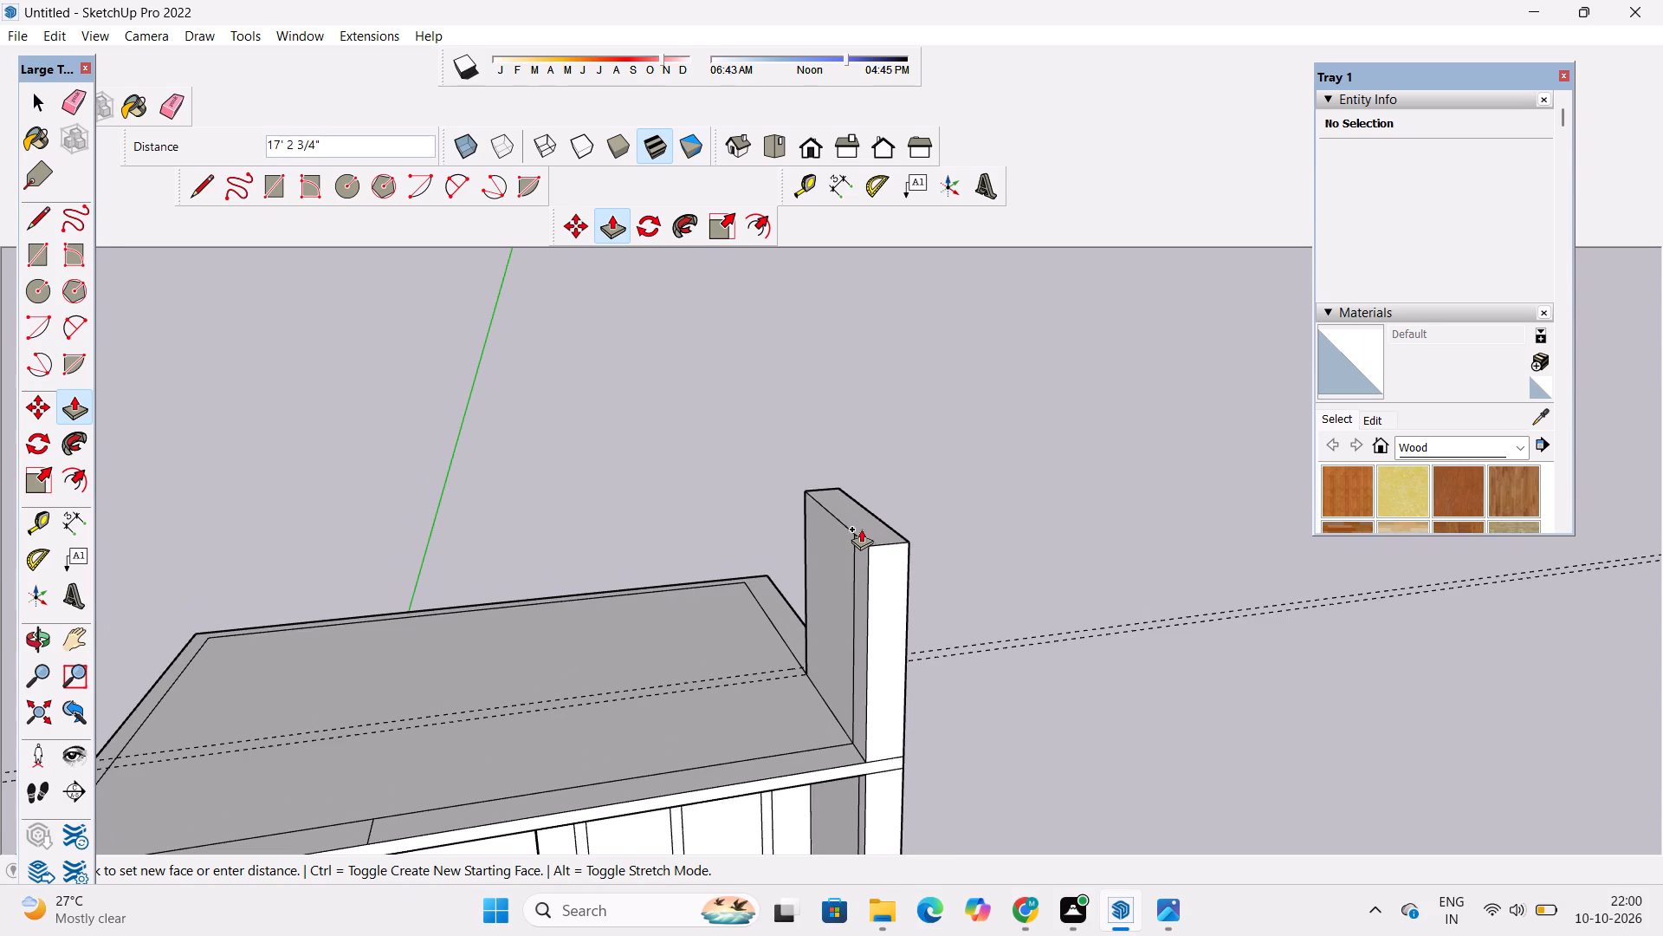
scroll(864, 517, down, 4)
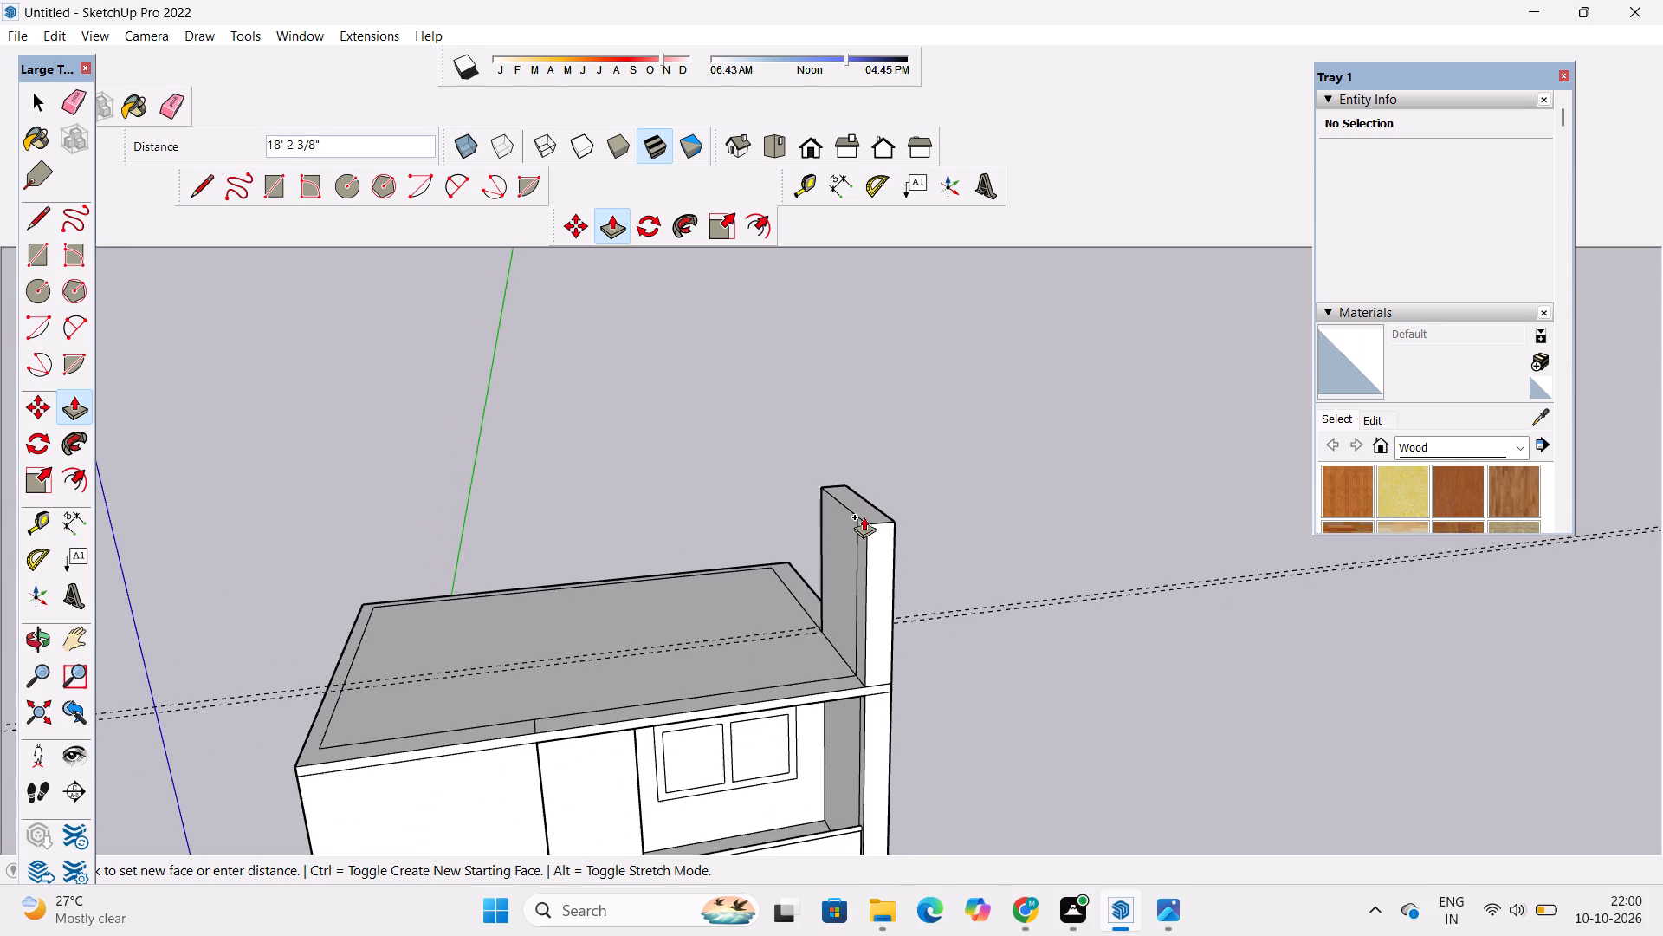
scroll(866, 494, up, 1)
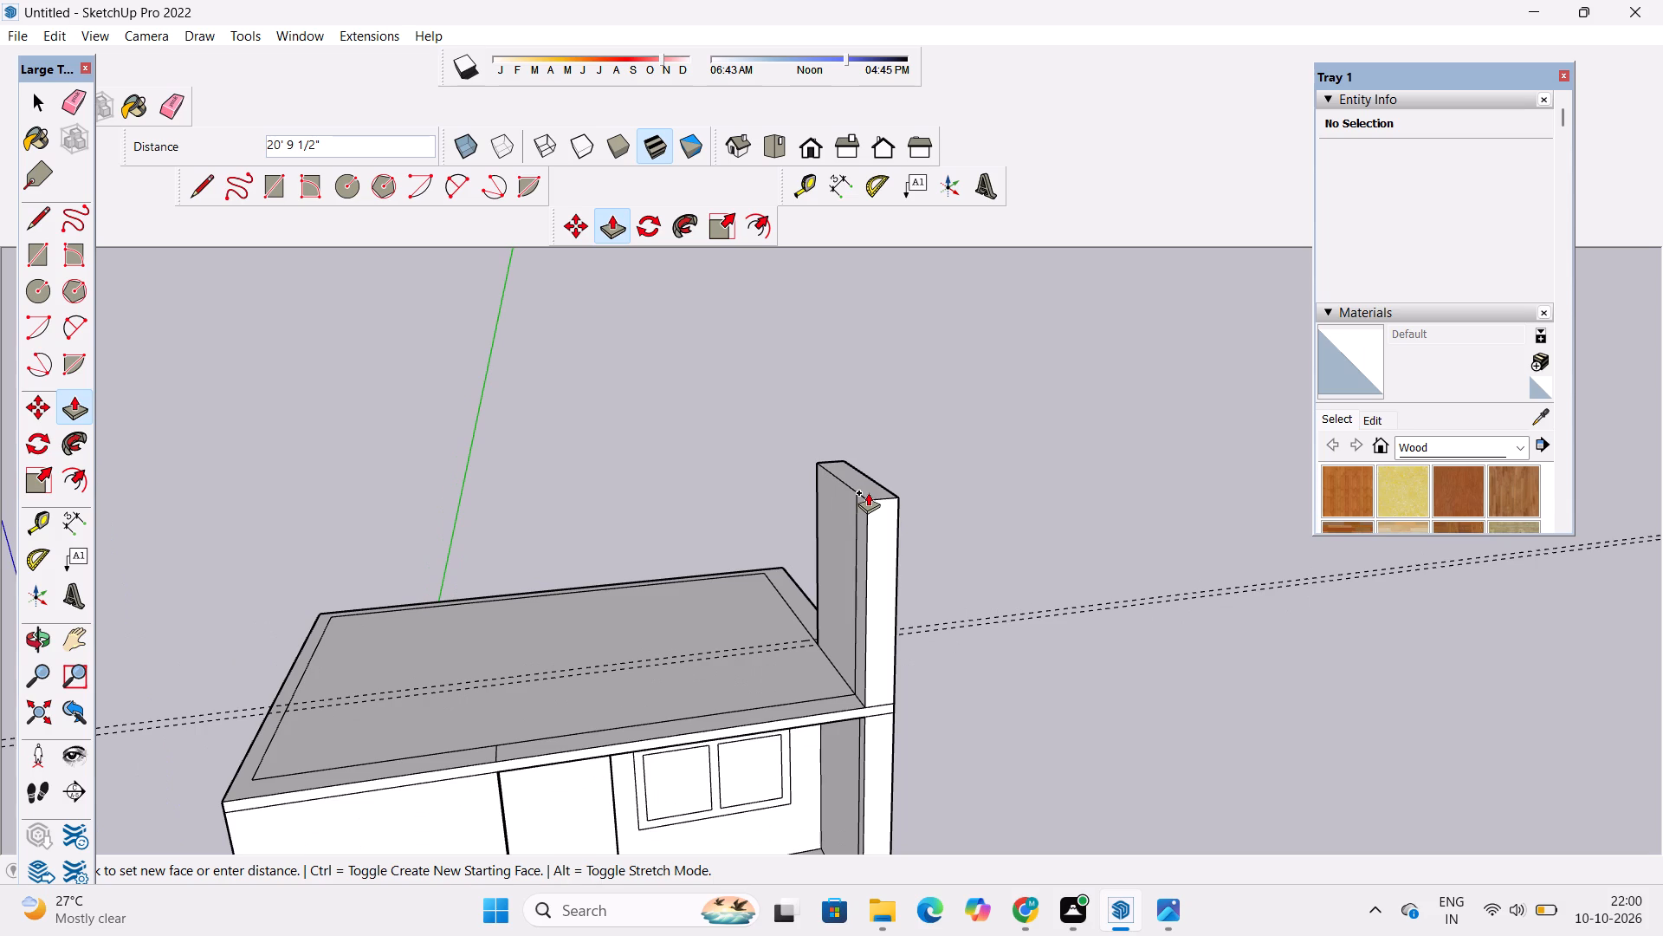
scroll(868, 492, up, 1)
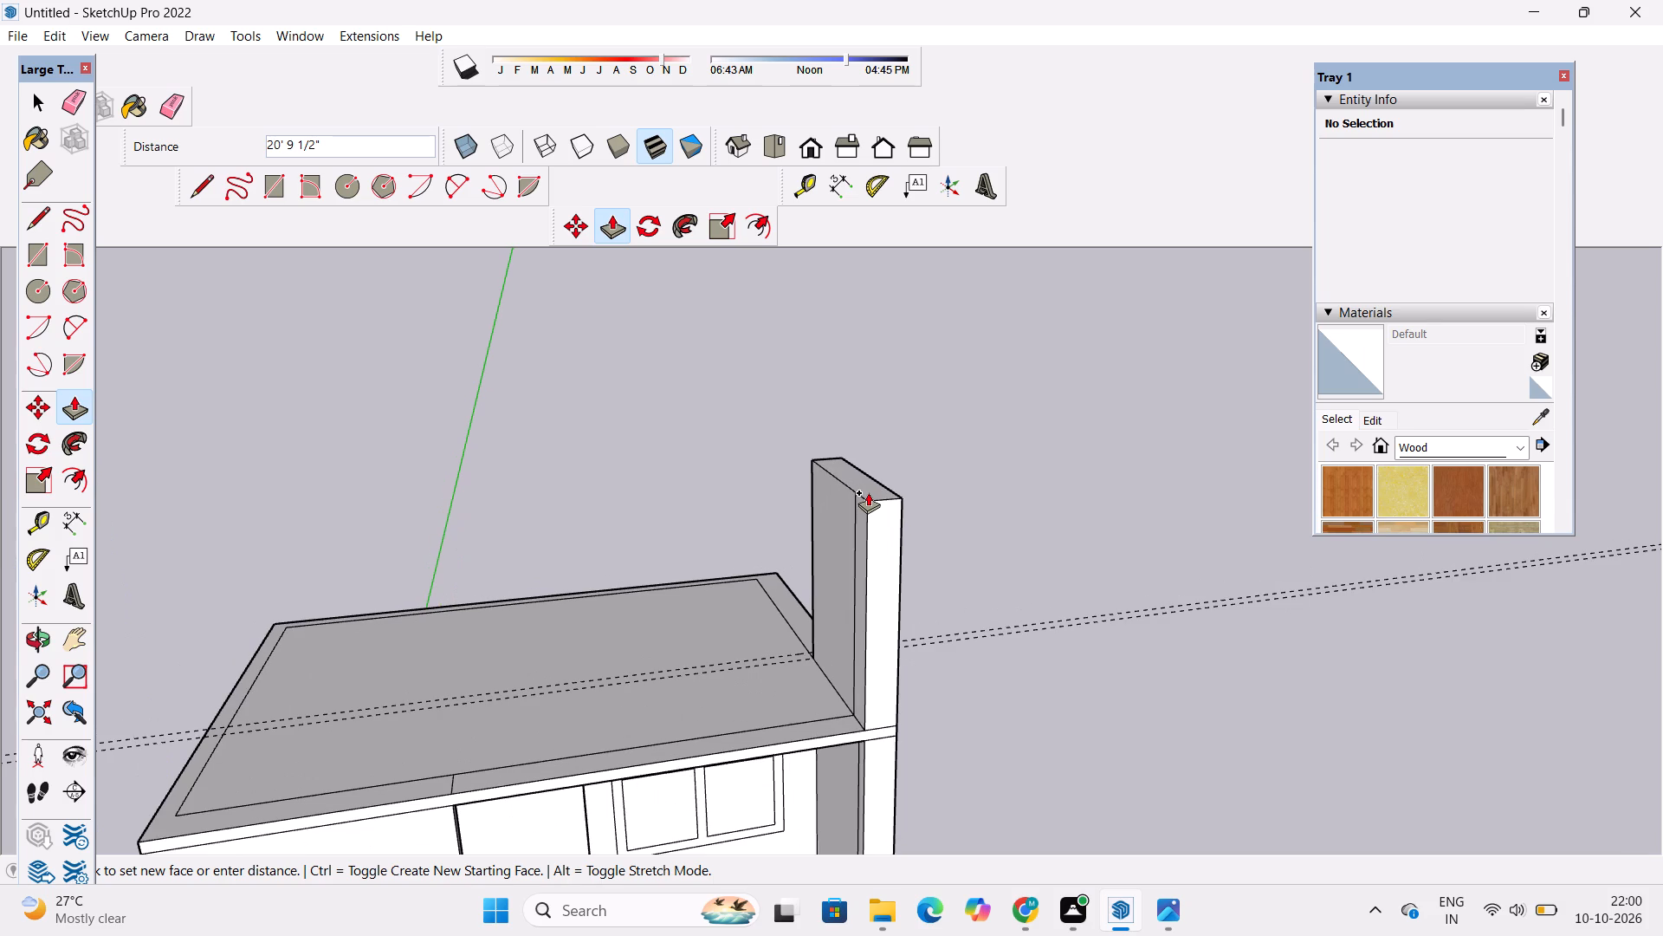
scroll(868, 493, down, 1)
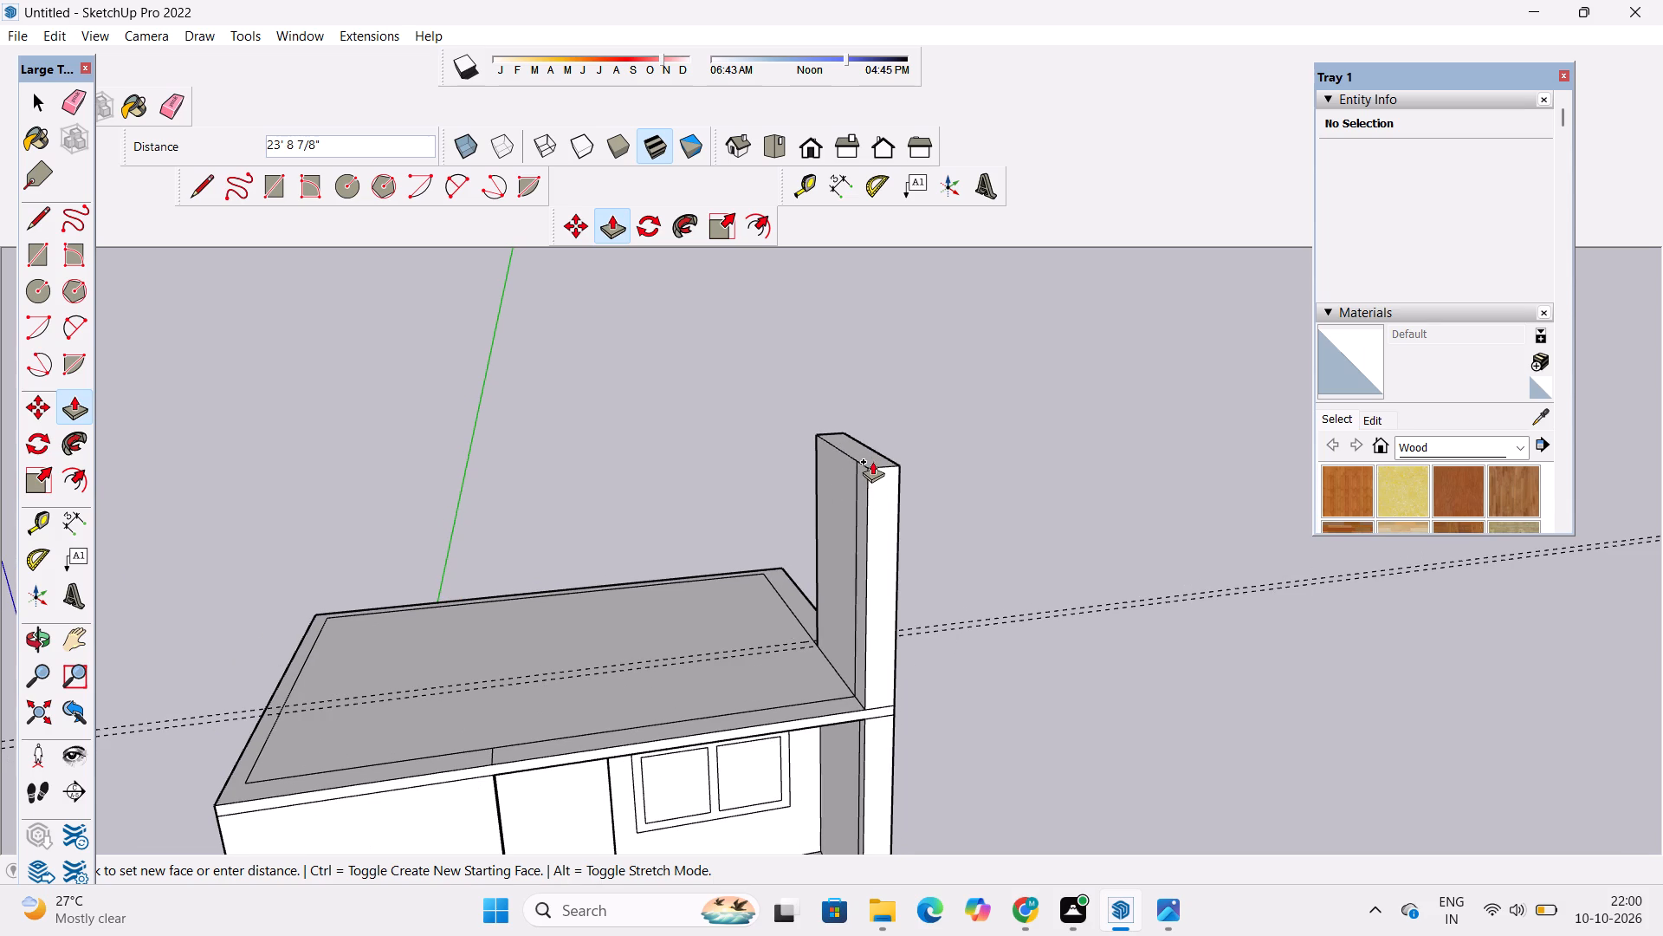
text(20')
key(Return)
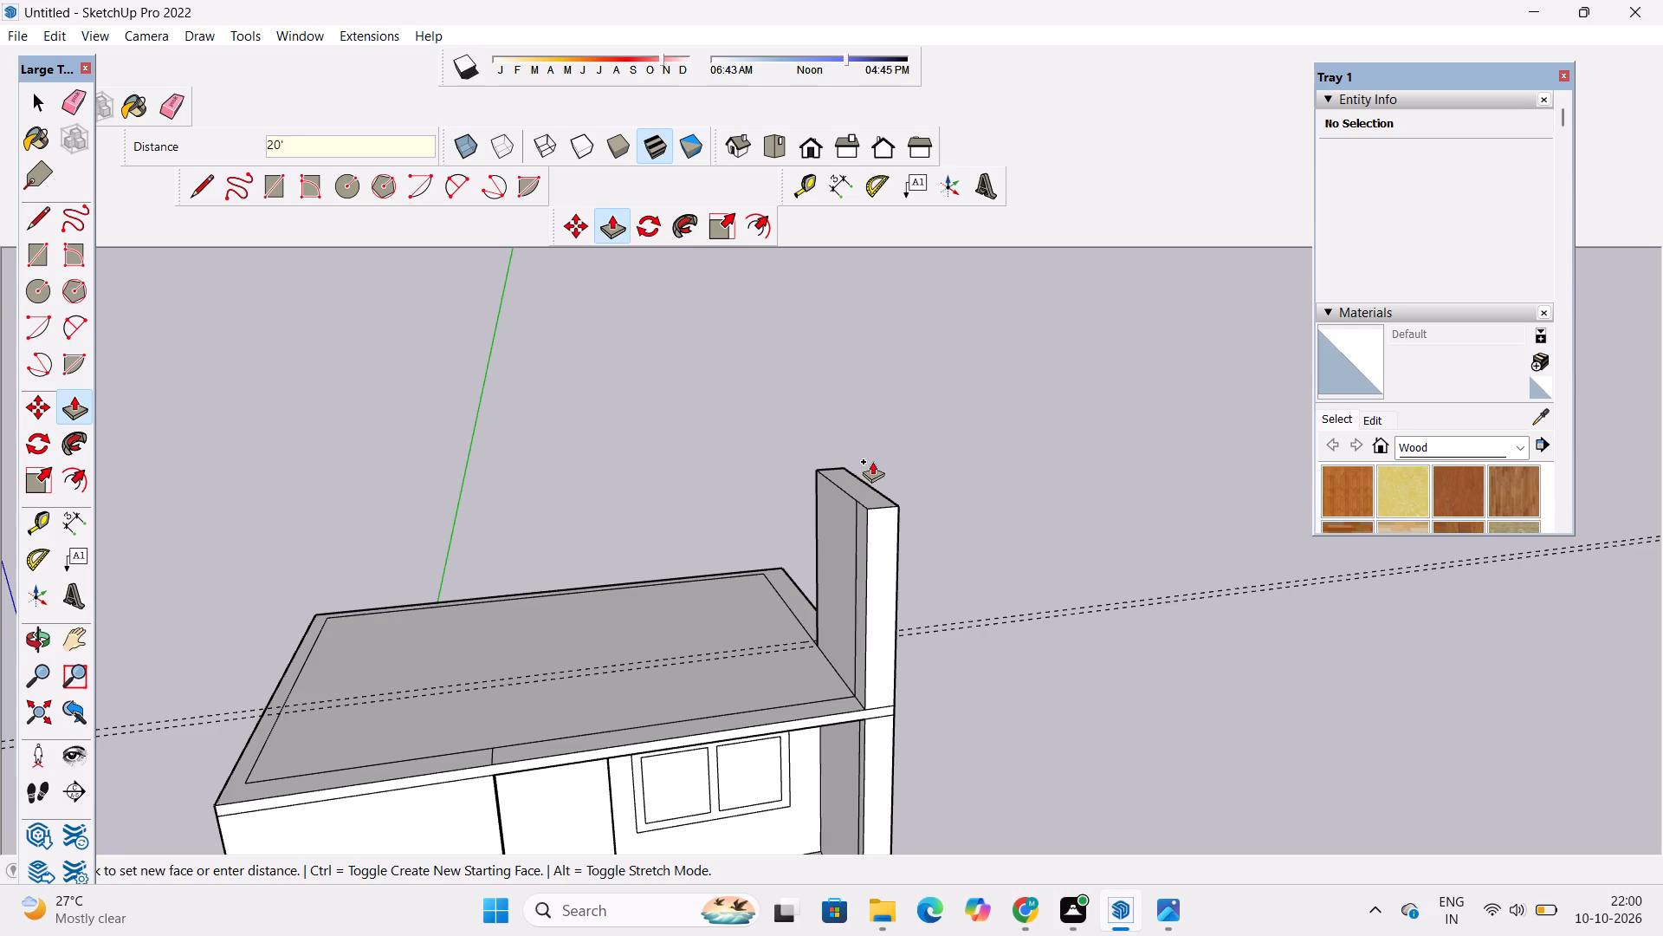
Examine the raised roof-edge wall against the façade from the front and from above.
key(o)
scroll(844, 438, down, 3)
drag(976, 678, 754, 640)
scroll(742, 627, down, 4)
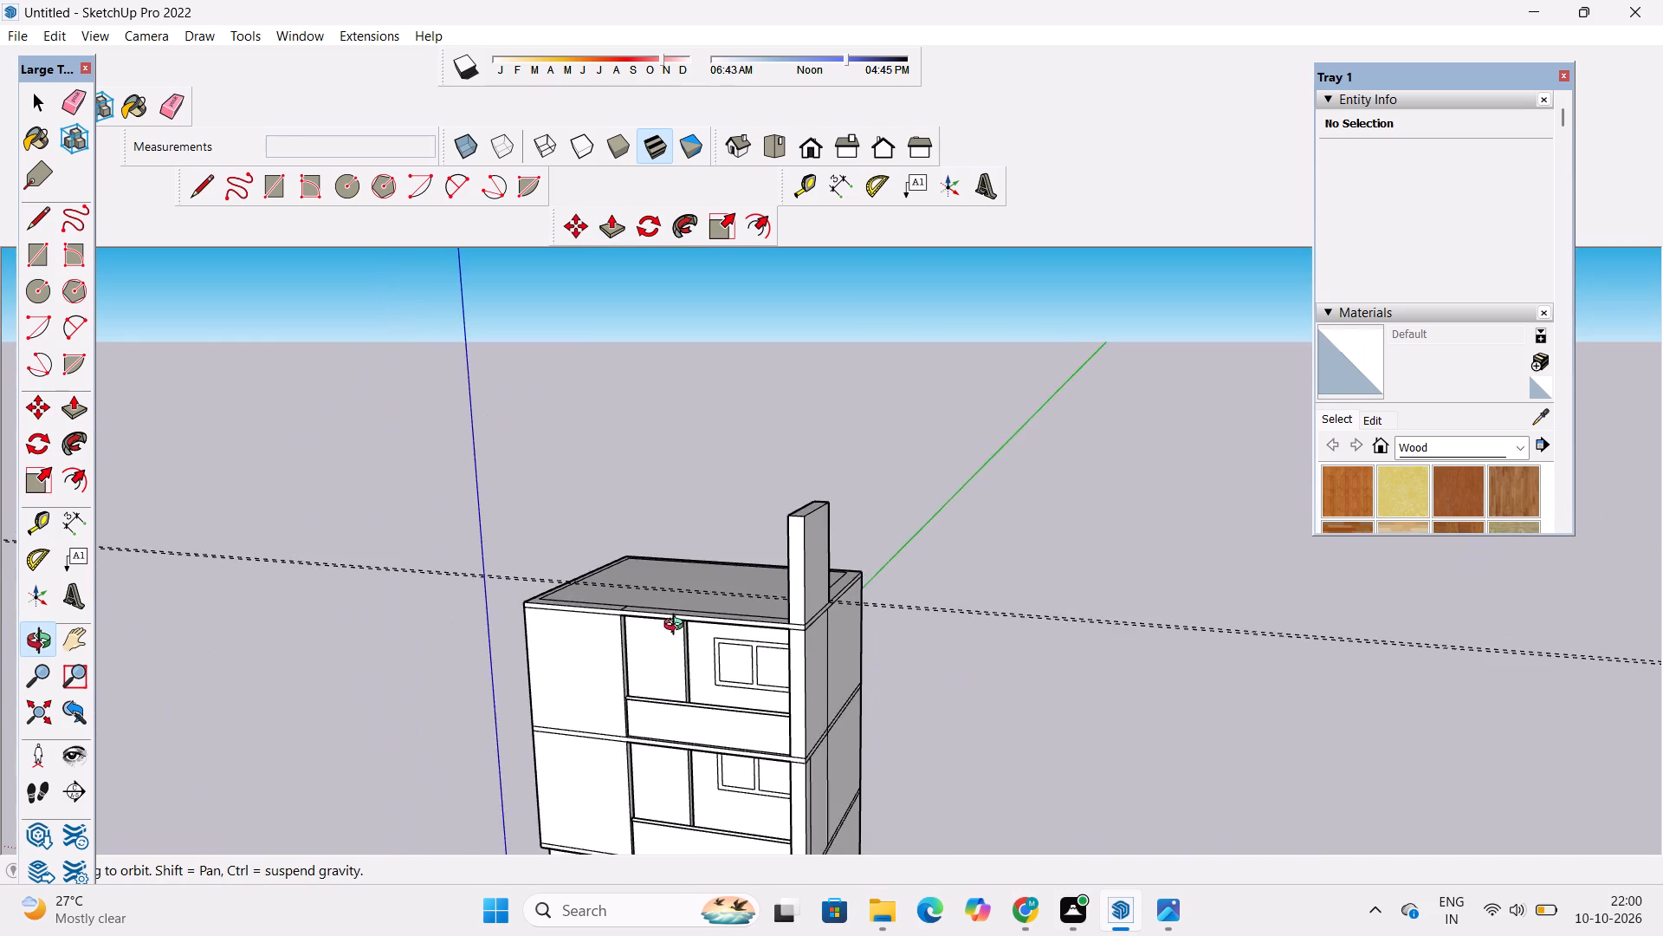
drag(677, 627, 778, 663)
drag(808, 647, 831, 668)
drag(831, 667, 829, 654)
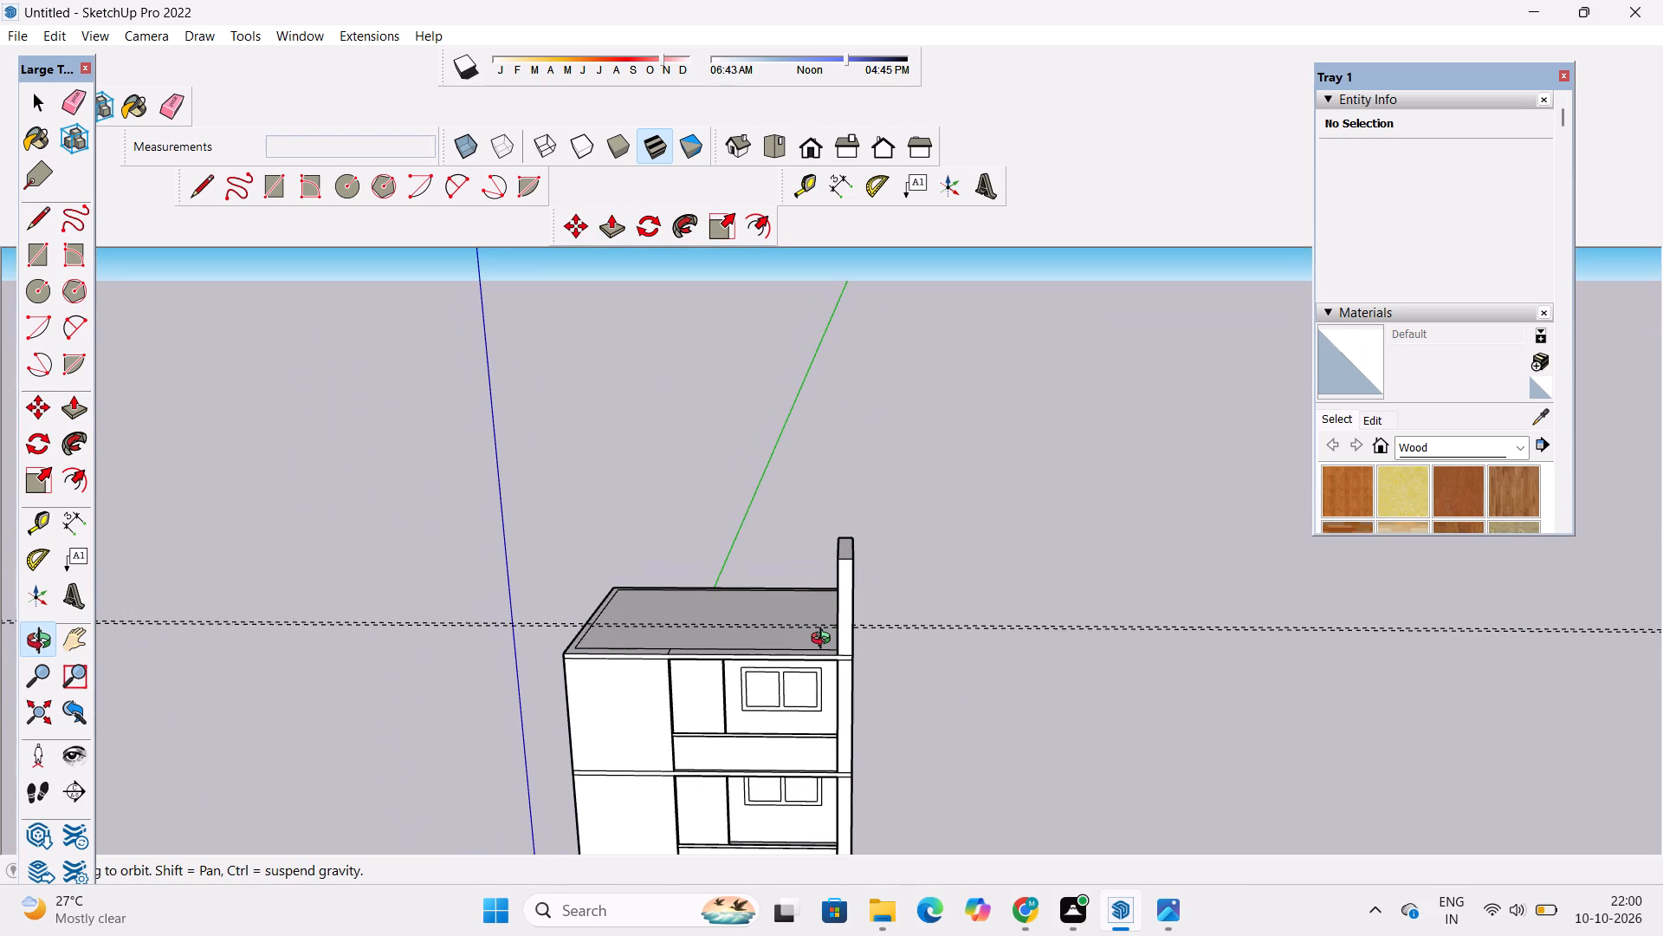
scroll(782, 648, up, 3)
shift+drag(784, 648, 802, 696)
scroll(816, 641, up, 3)
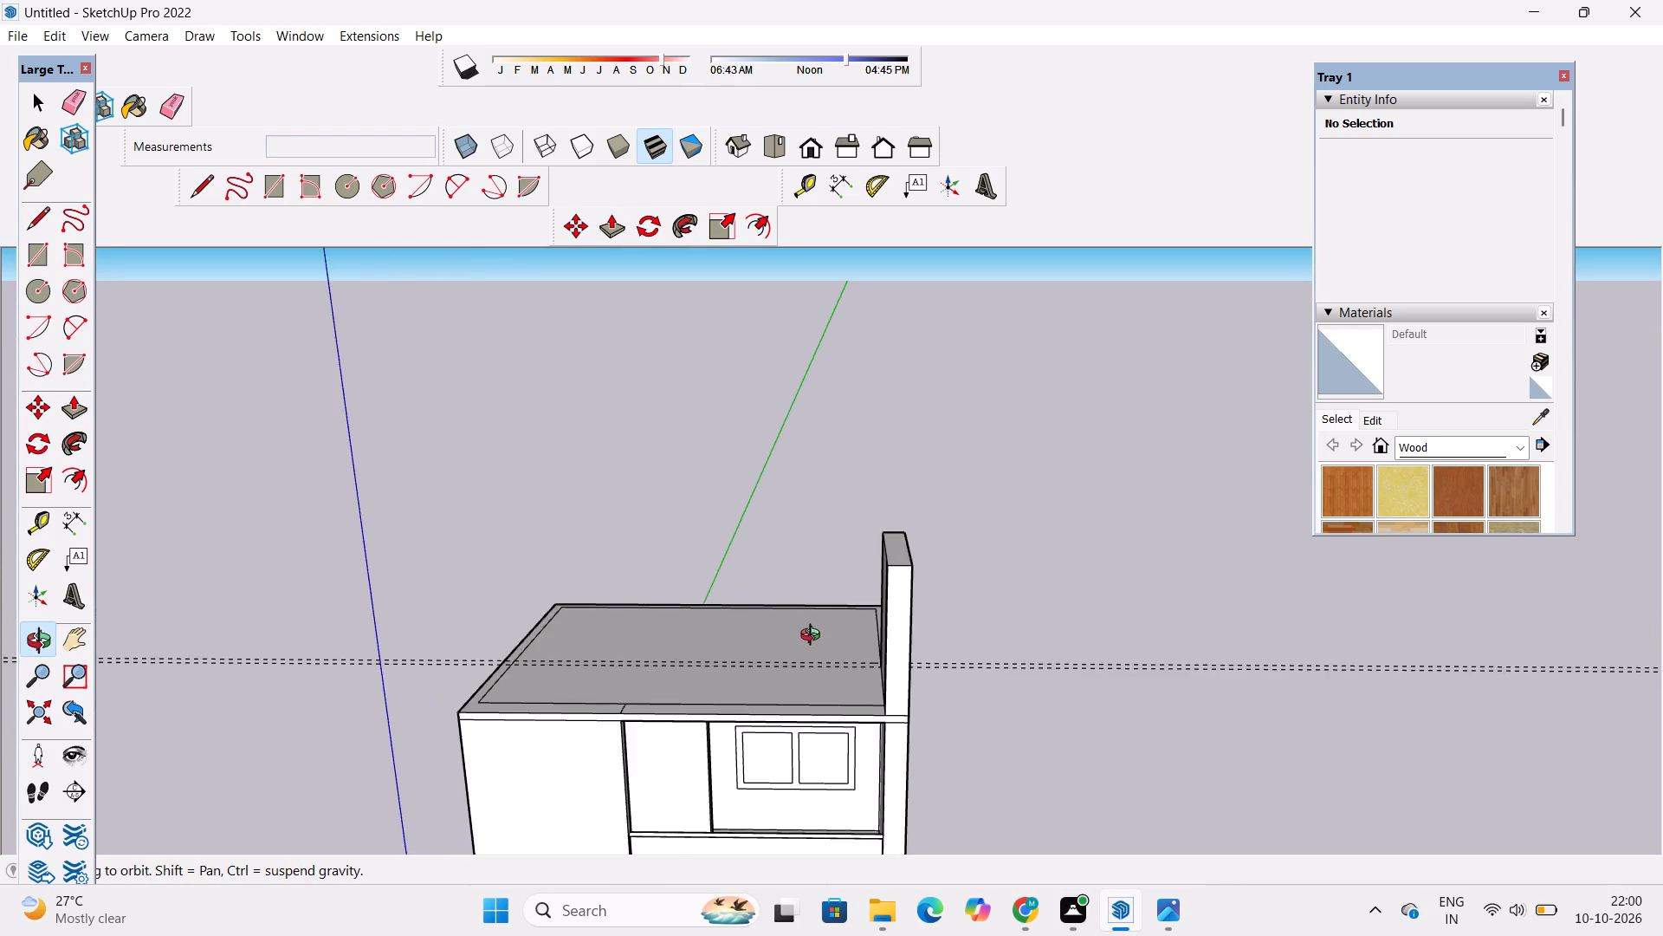
drag(814, 637, 938, 679)
shift+drag(952, 627, 859, 657)
drag(858, 654, 896, 666)
scroll(885, 633, up, 2)
shift+click(883, 629)
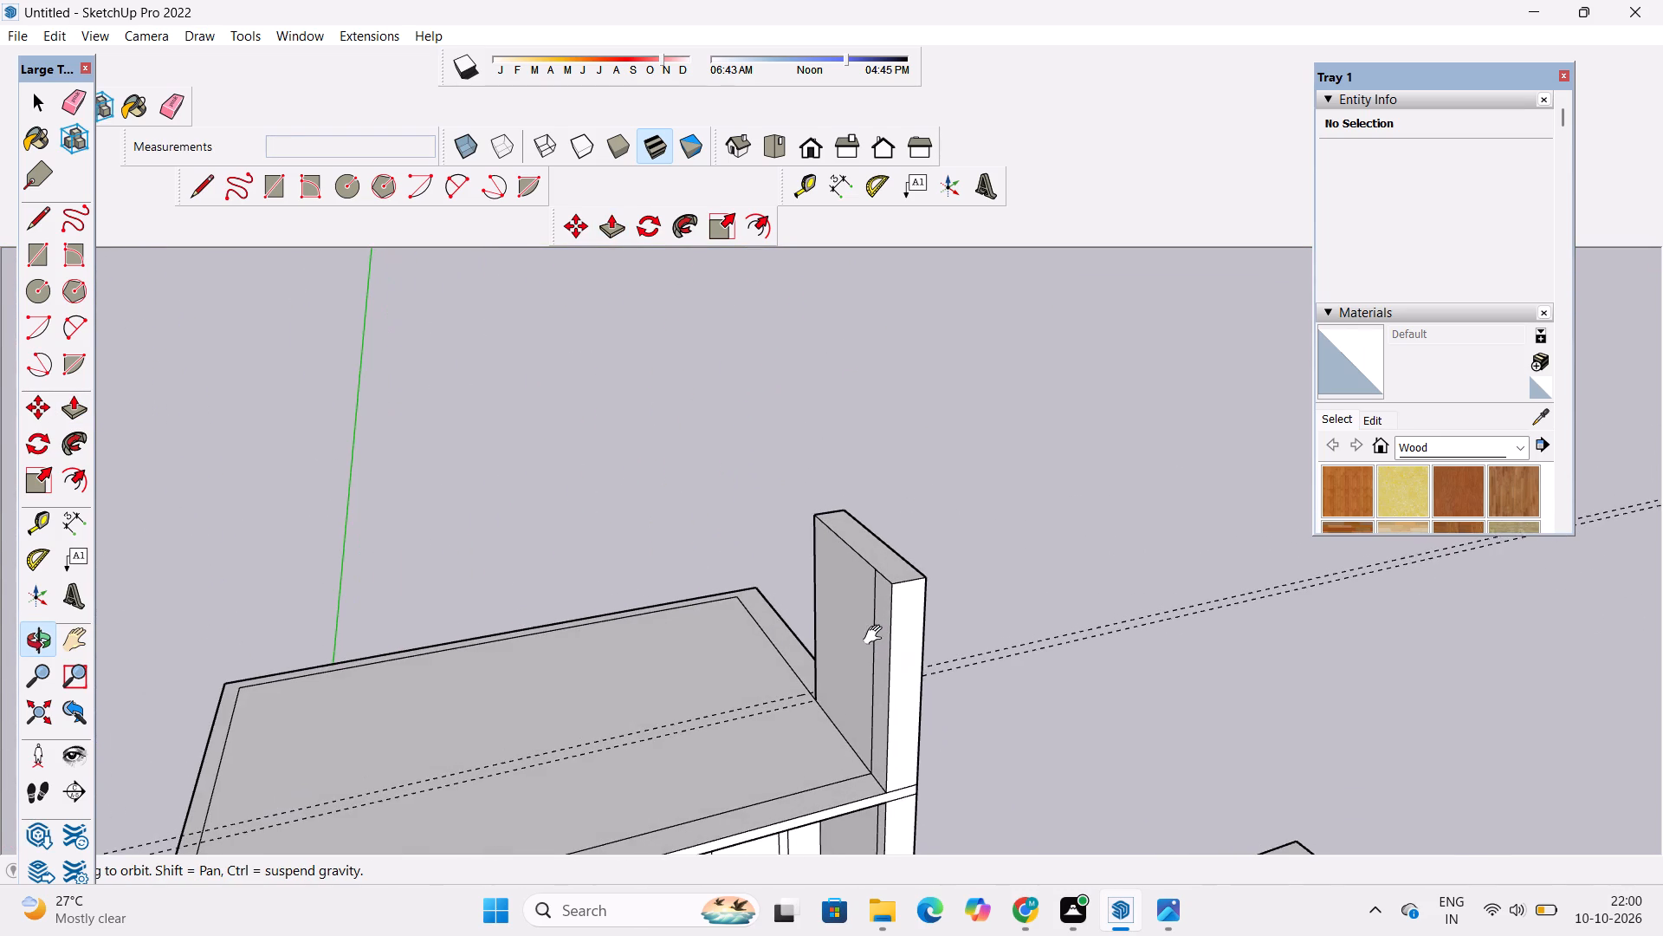
drag(877, 635, 890, 656)
scroll(877, 621, up, 1)
shift+drag(870, 624, 840, 651)
scroll(840, 652, up, 3)
shift+drag(841, 652, 837, 632)
drag(837, 634, 832, 647)
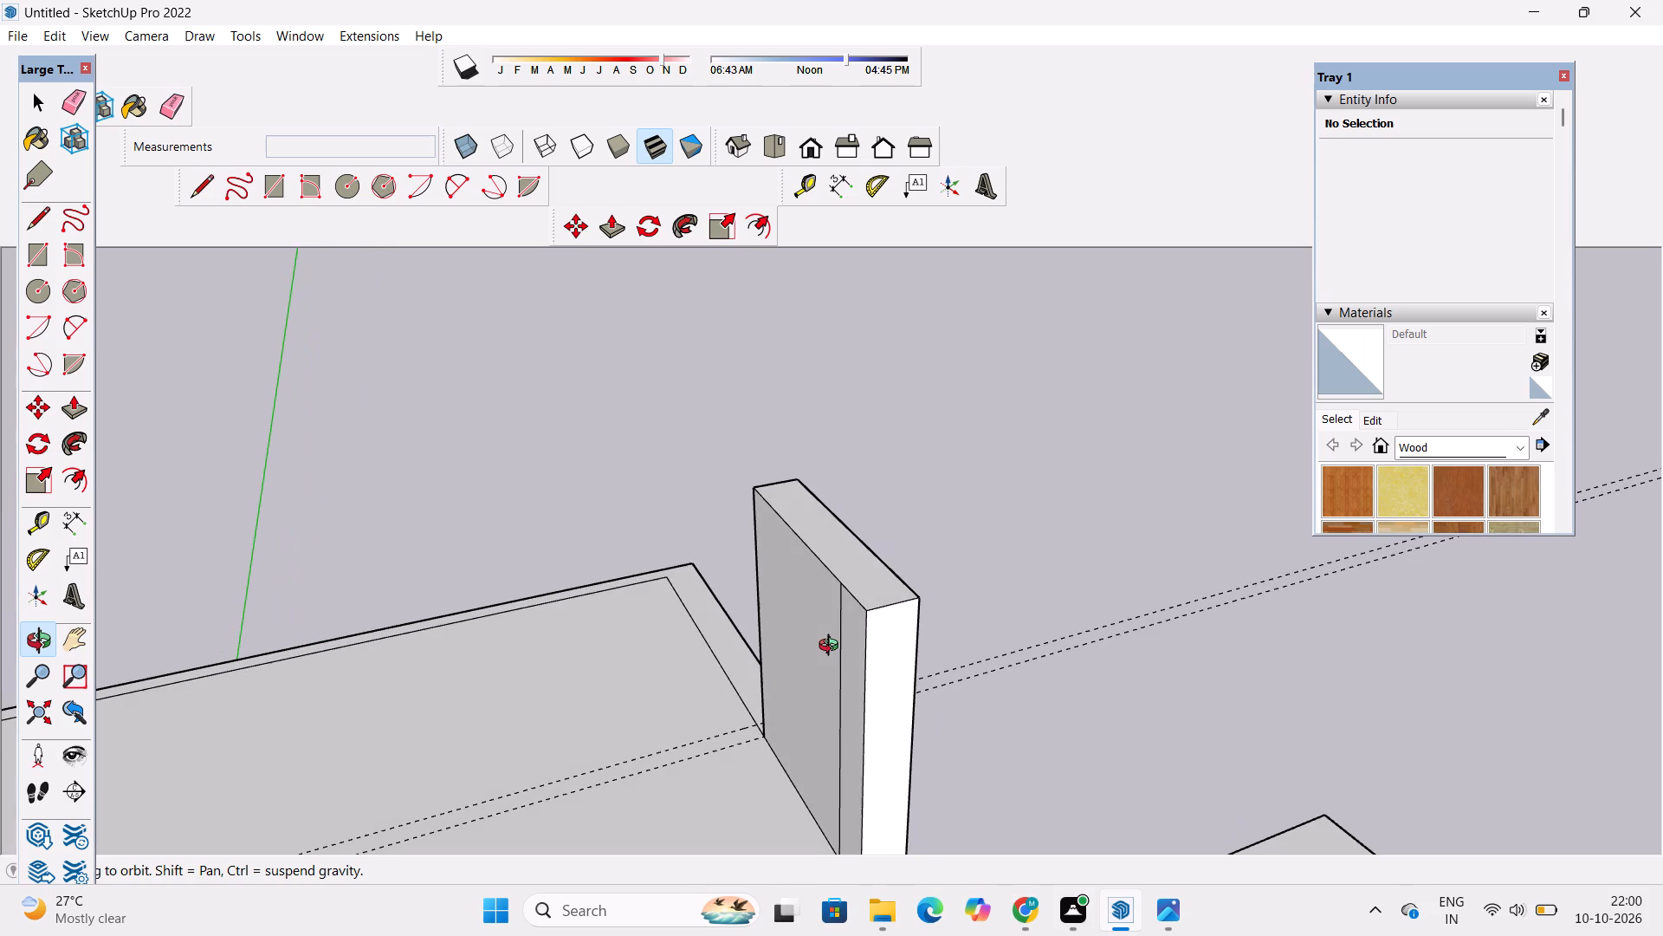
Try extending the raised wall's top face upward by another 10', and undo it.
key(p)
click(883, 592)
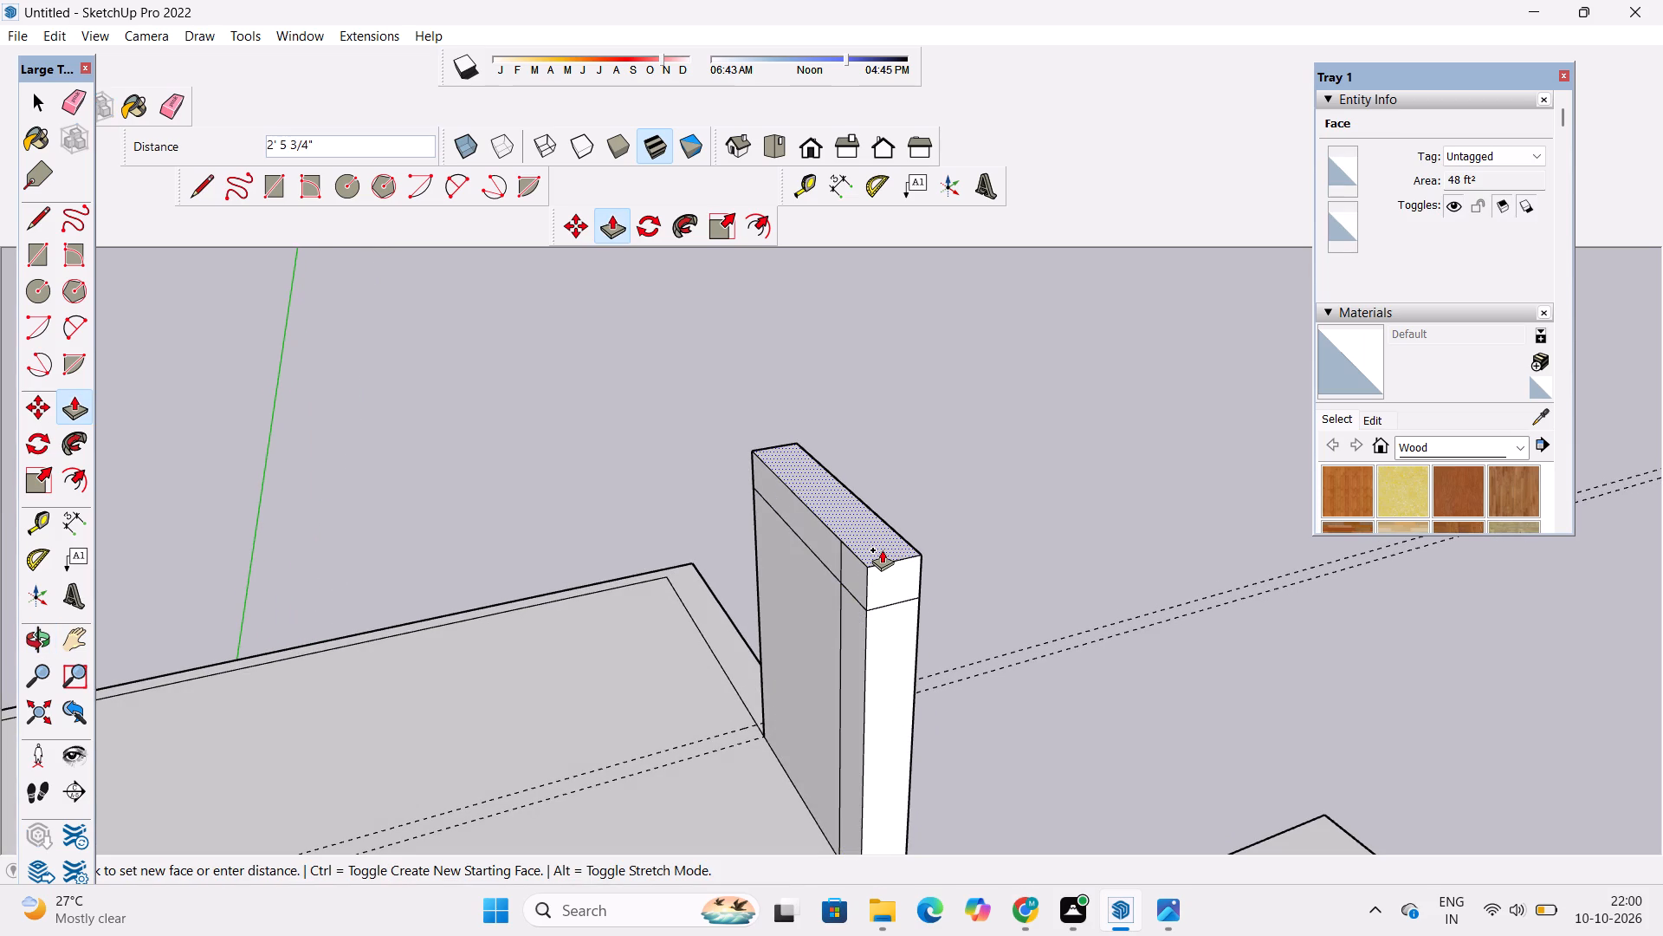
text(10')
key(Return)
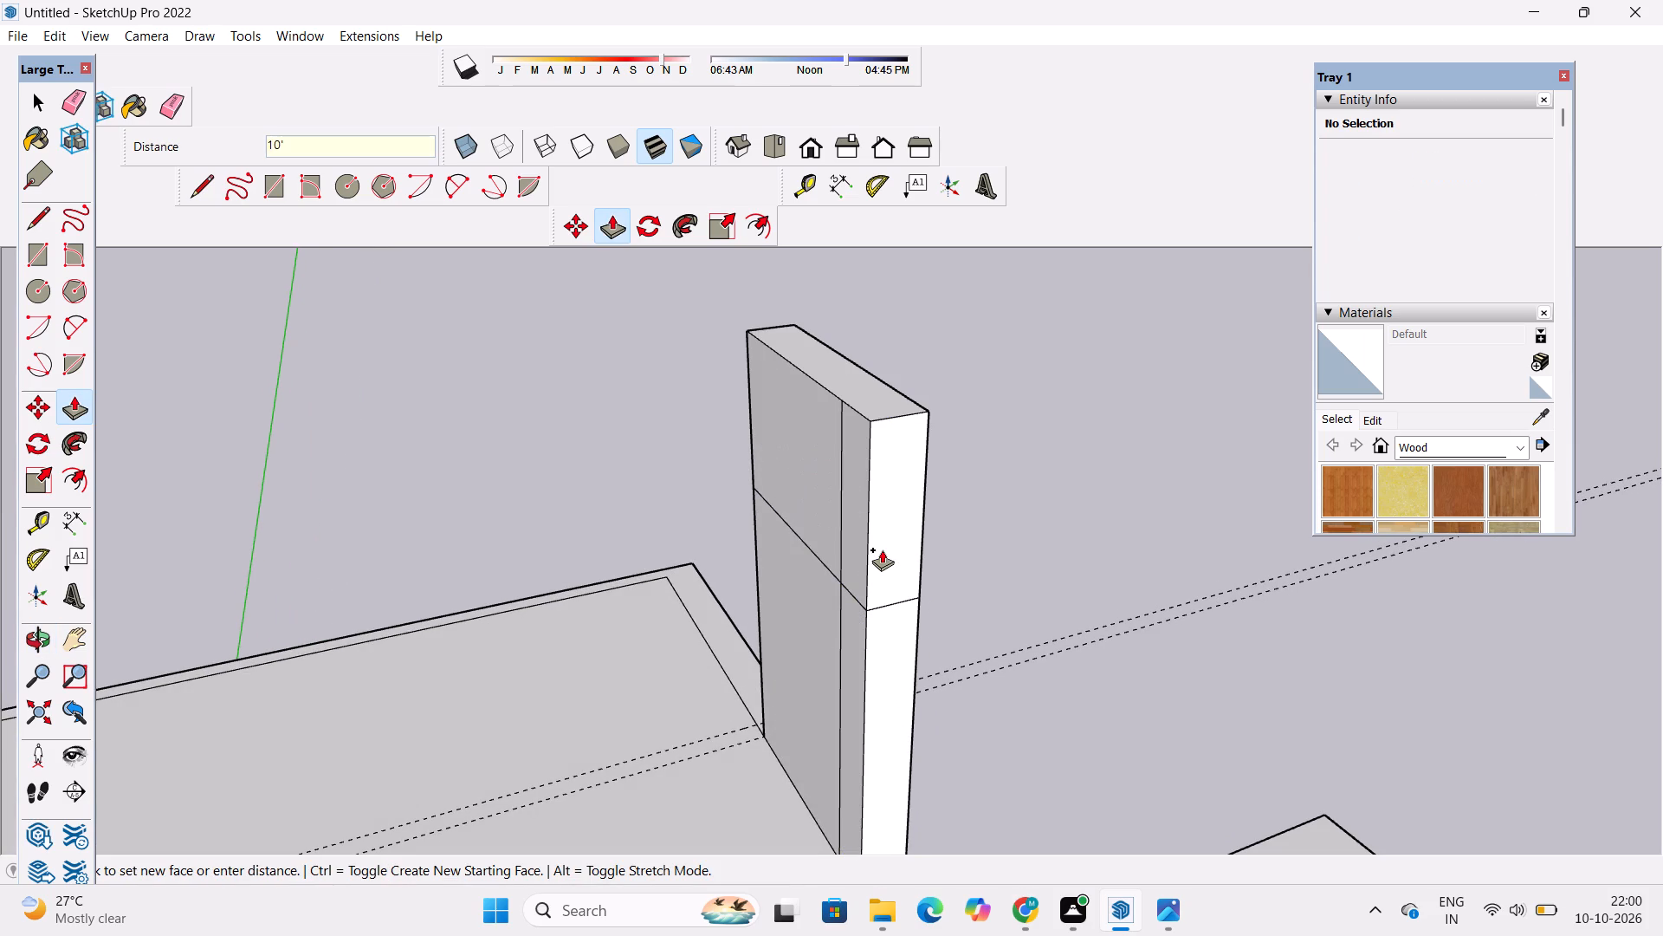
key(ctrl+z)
Push/Pull the raised wall's top face upward by a further 5' as a new section.
click(881, 587)
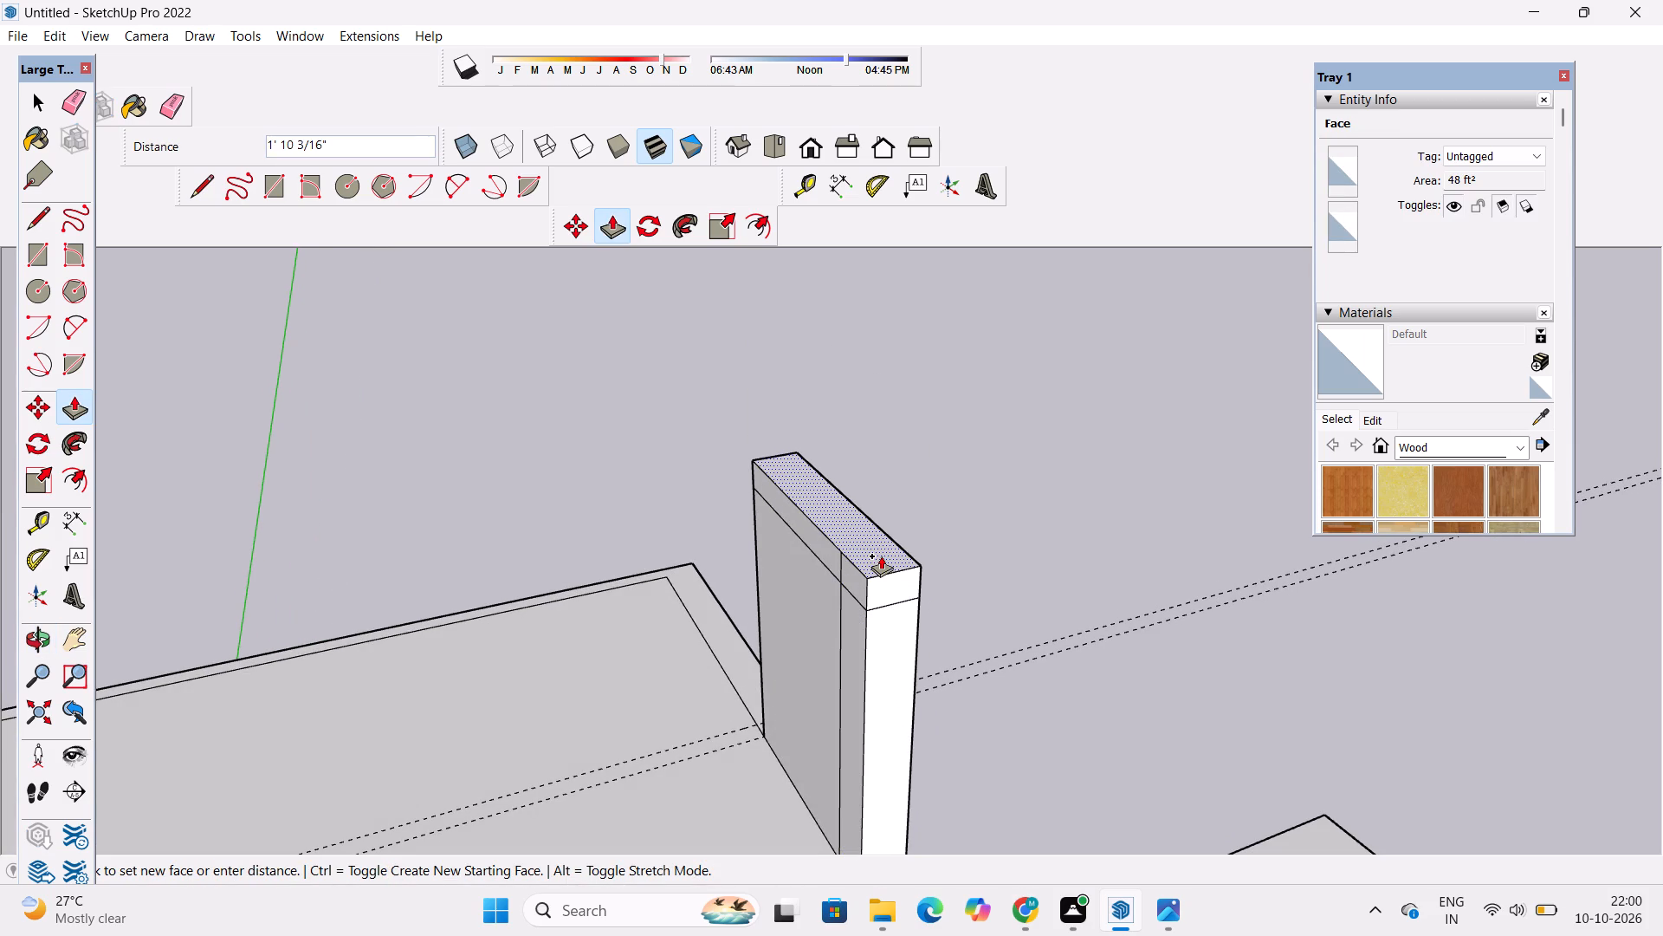
text(5')
key(Return)
Examine the raised wall's height in proportion to the whole building from the front and above.
key(o)
scroll(881, 556, down, 5)
drag(925, 588, 786, 614)
drag(741, 621, 852, 633)
scroll(855, 628, down, 5)
drag(883, 675, 870, 610)
drag(868, 612, 823, 634)
scroll(799, 635, down, 2)
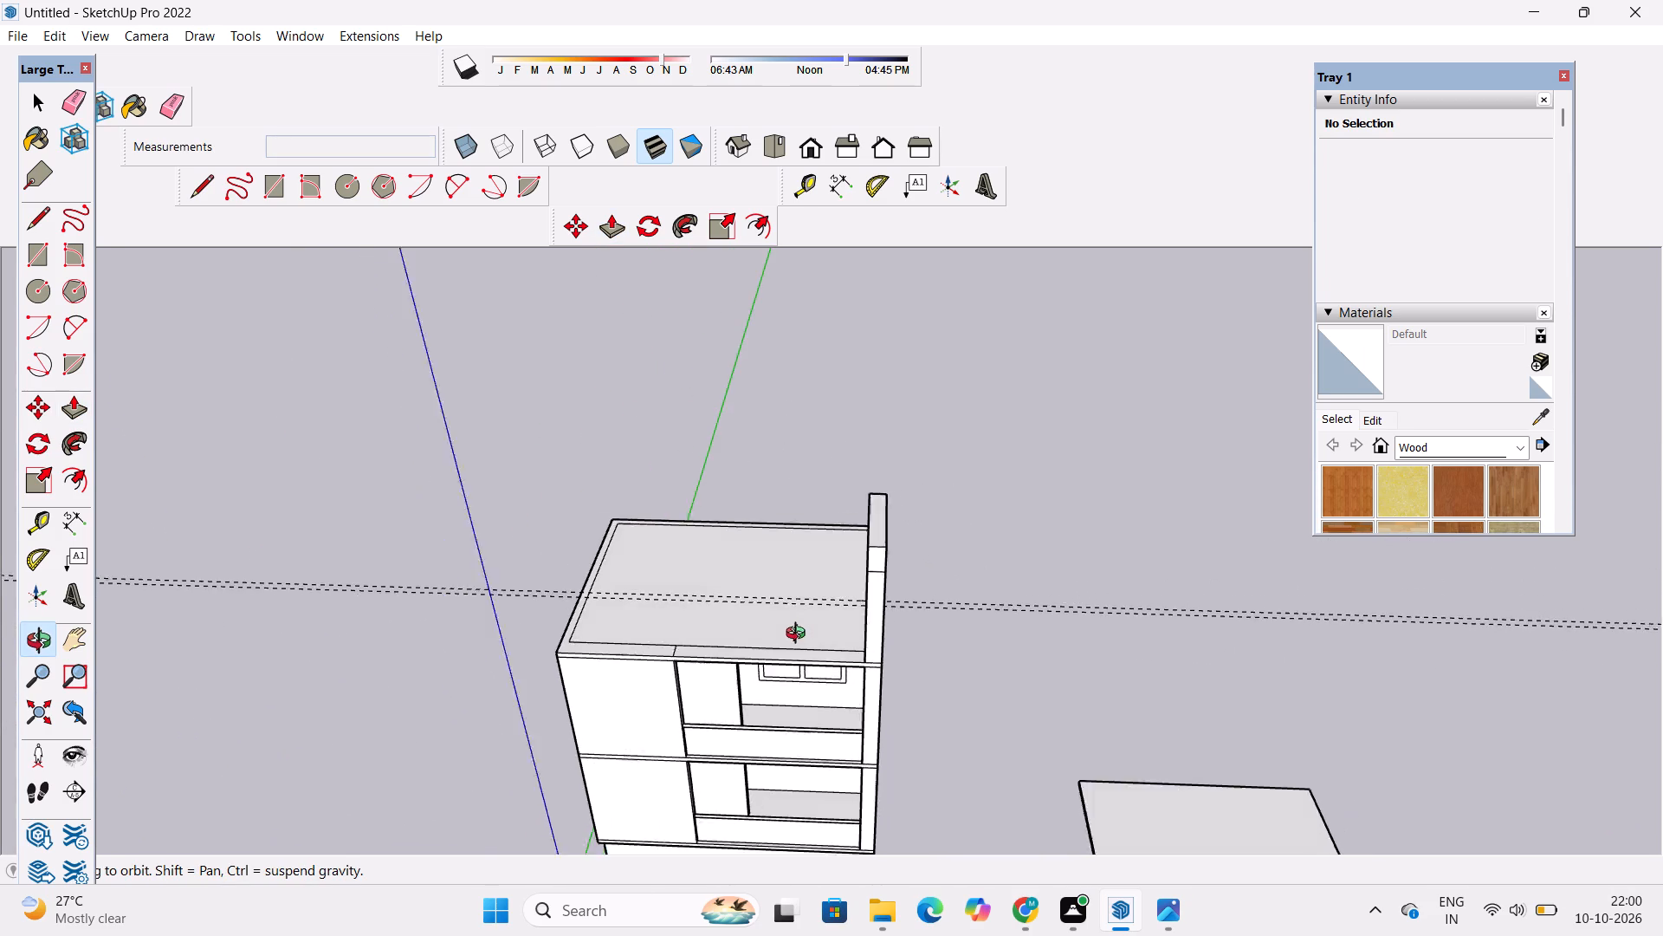
scroll(799, 635, down, 1)
shift+drag(791, 640, 793, 660)
shift+drag(791, 663, 798, 631)
drag(799, 630, 788, 666)
scroll(637, 687, up, 3)
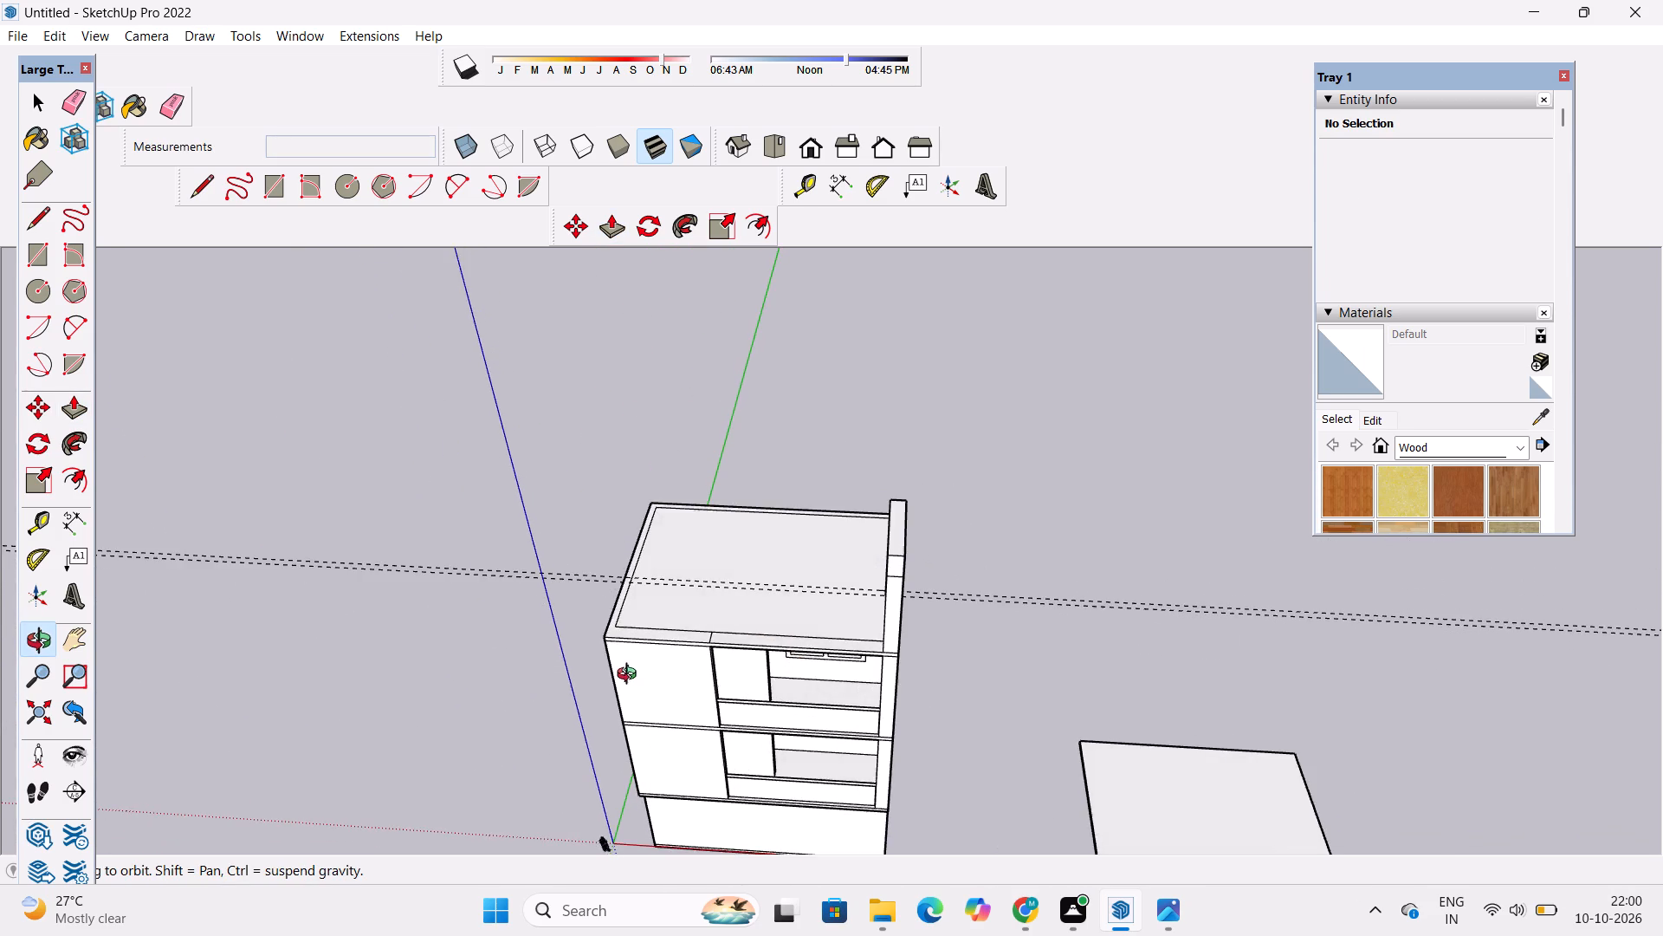
drag(631, 676, 692, 751)
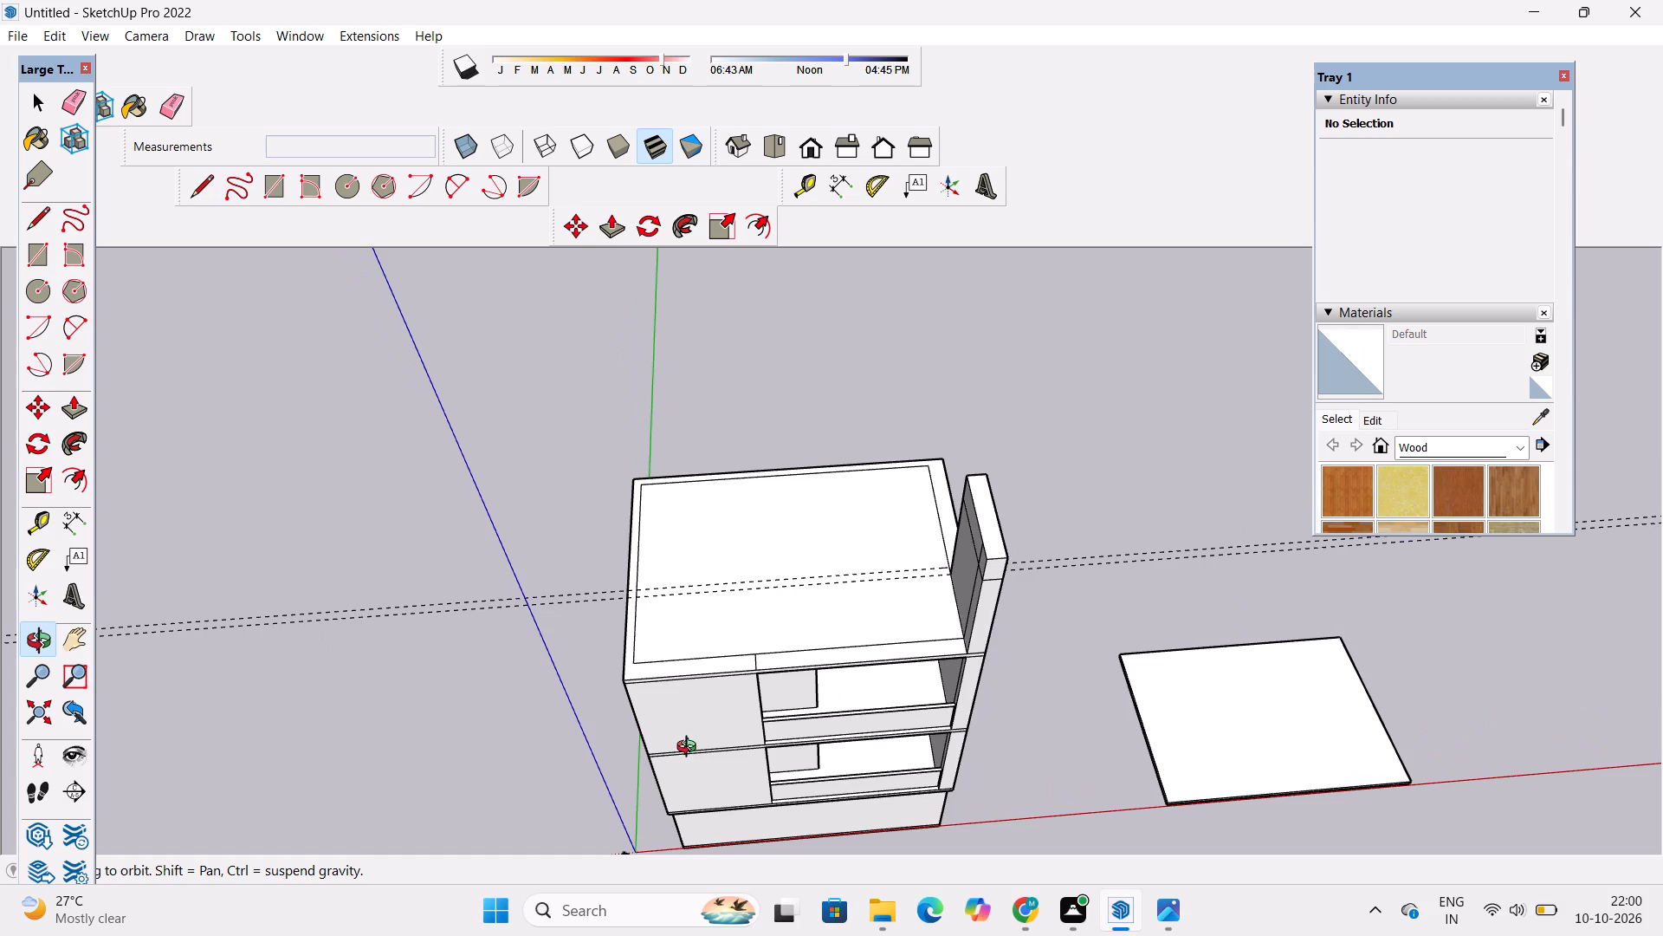
scroll(689, 741, down, 4)
drag(689, 751, 628, 751)
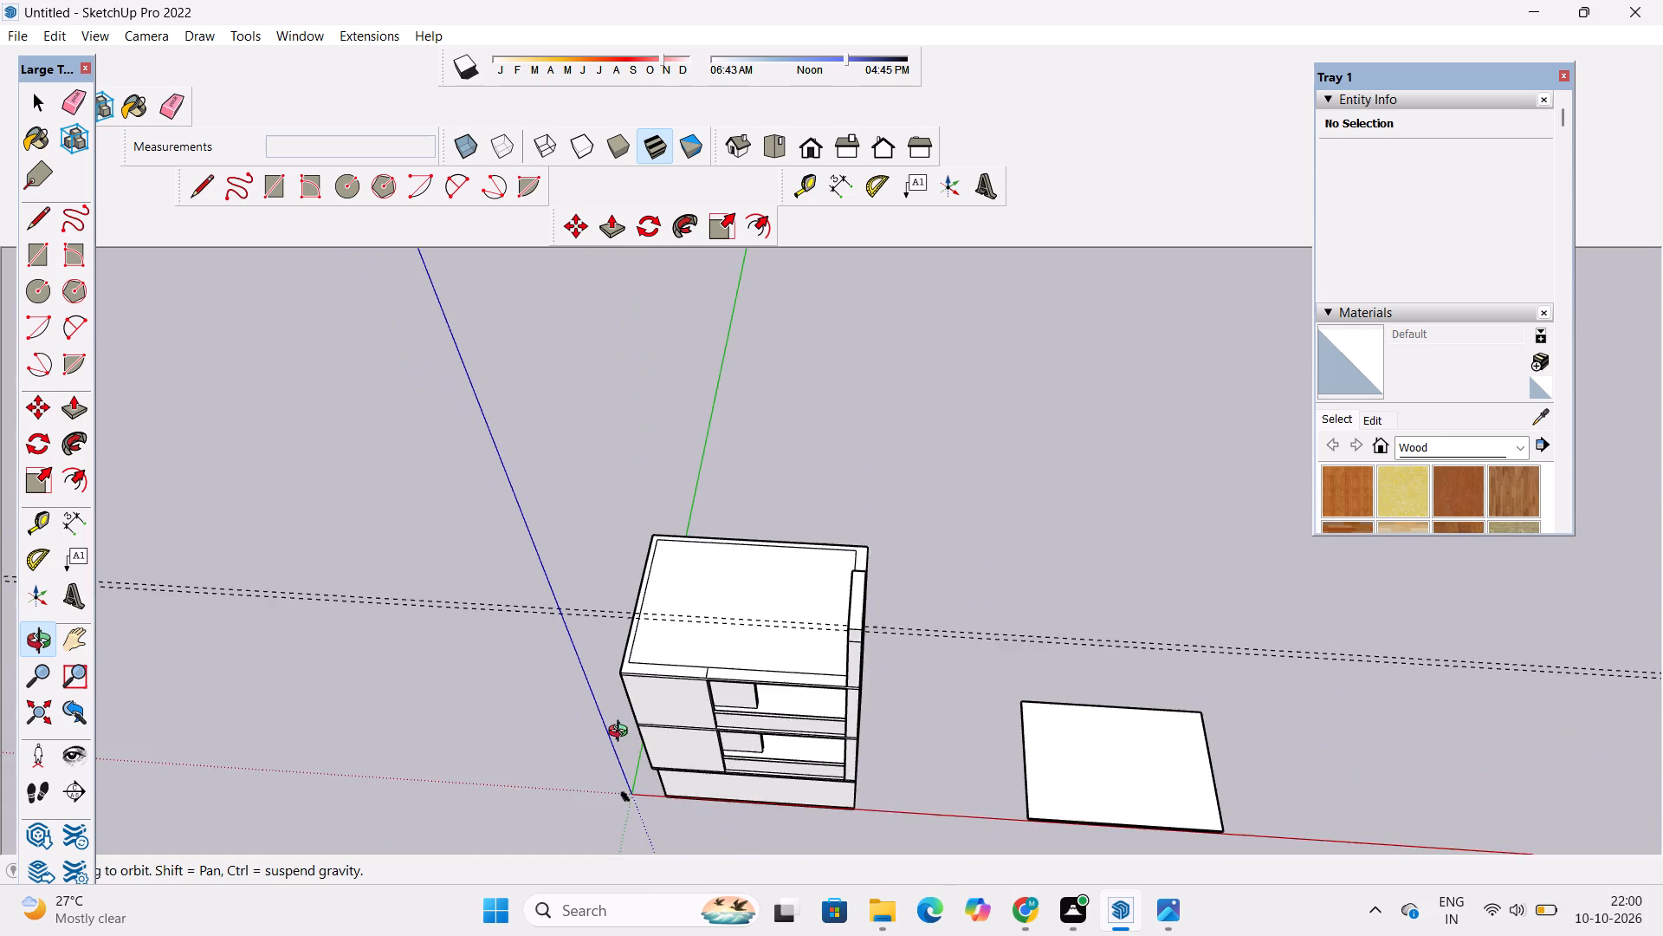
Place a front-to-back guide 19' 6" from the inner side border line opposite the raised wall, through the short front-strip line.
scroll(621, 723, up, 4)
drag(624, 718, 705, 762)
scroll(711, 673, up, 4)
shift+drag(711, 667, 699, 677)
drag(699, 681, 654, 684)
shift+drag(648, 673, 630, 692)
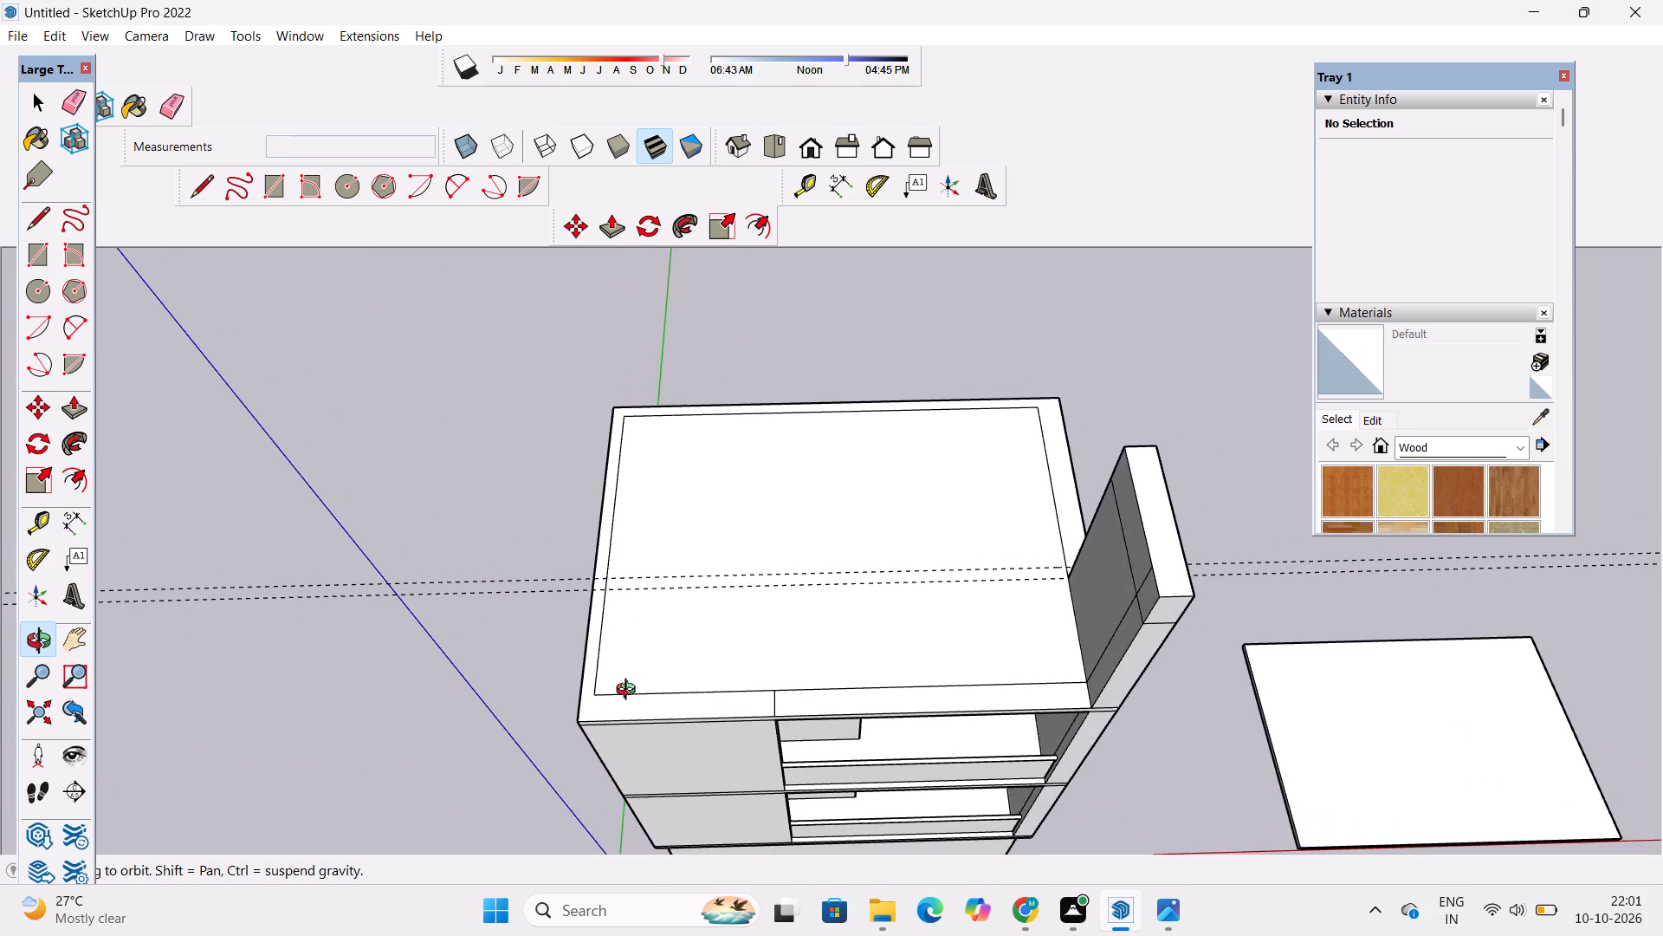
scroll(630, 692, up, 2)
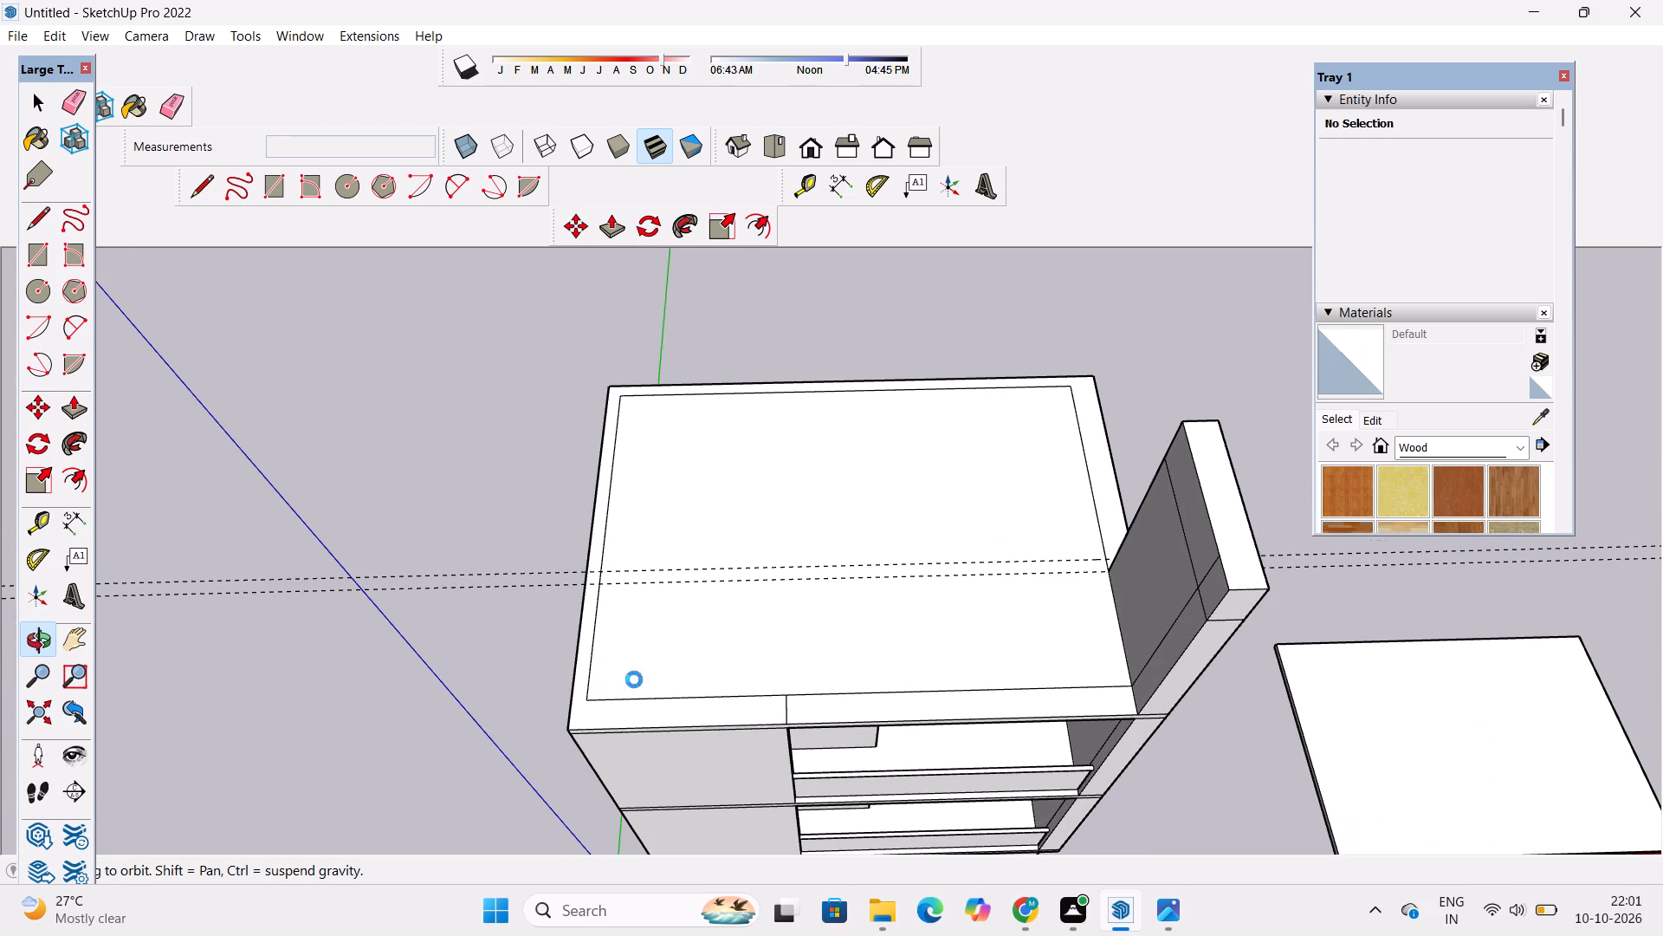
scroll(634, 679, down, 2)
drag(663, 729, 669, 673)
shift+drag(669, 673, 625, 690)
shift+drag(625, 690, 623, 712)
shift+drag(623, 712, 589, 735)
key(t)
scroll(574, 616, up, 4)
click(524, 536)
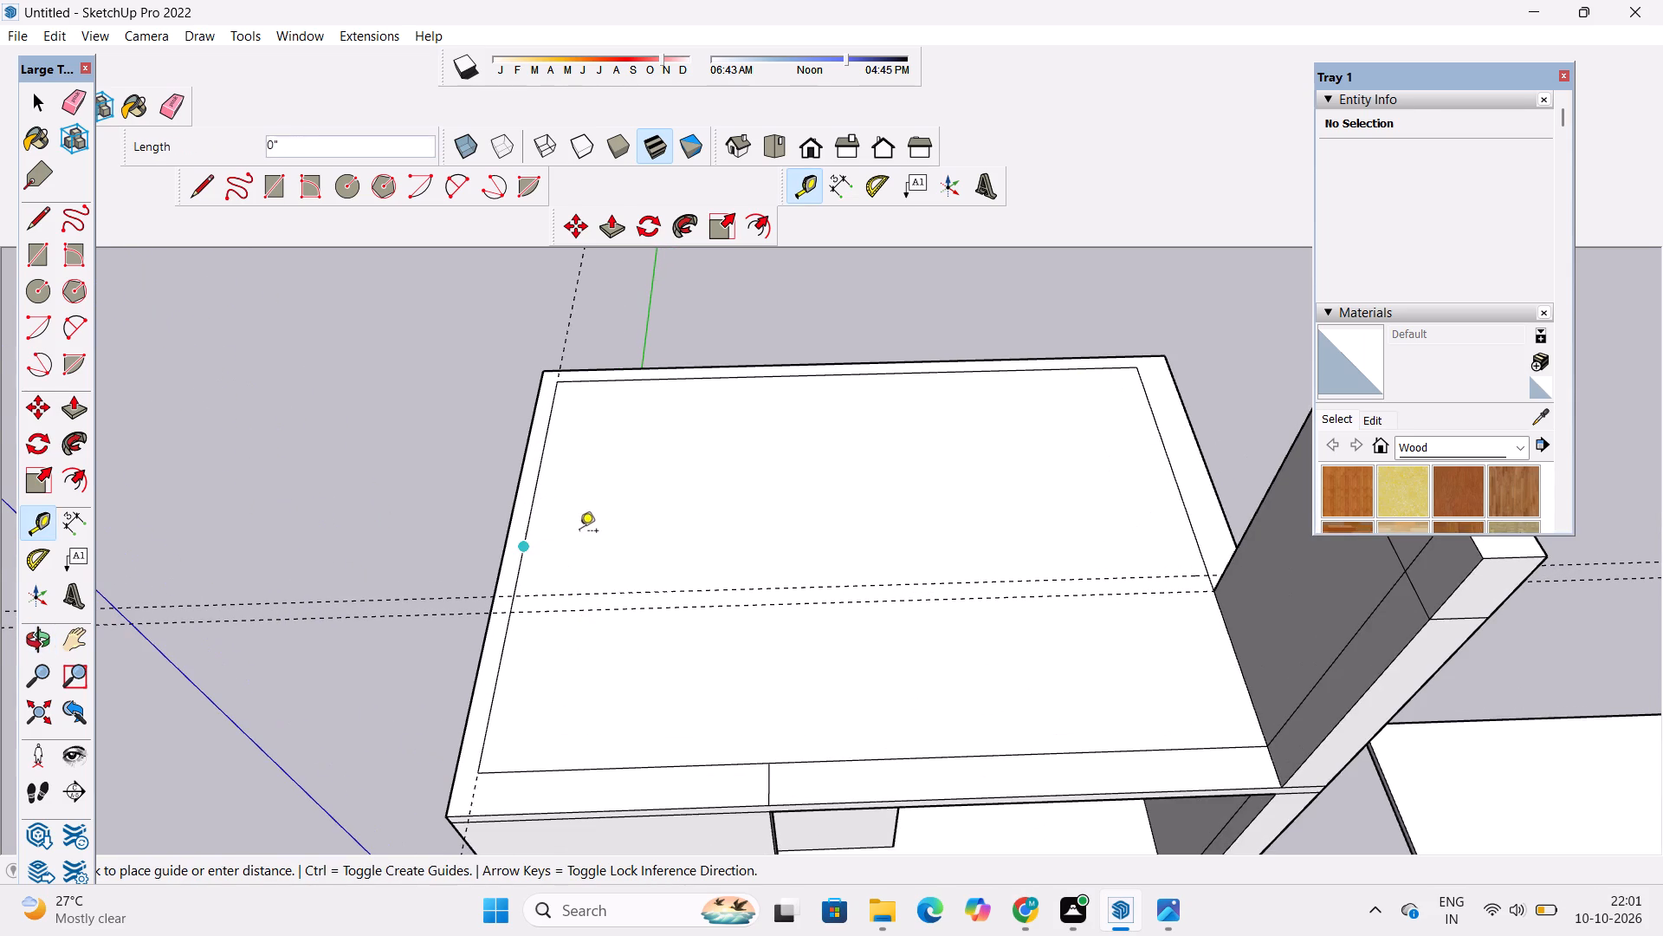
scroll(594, 530, down, 5)
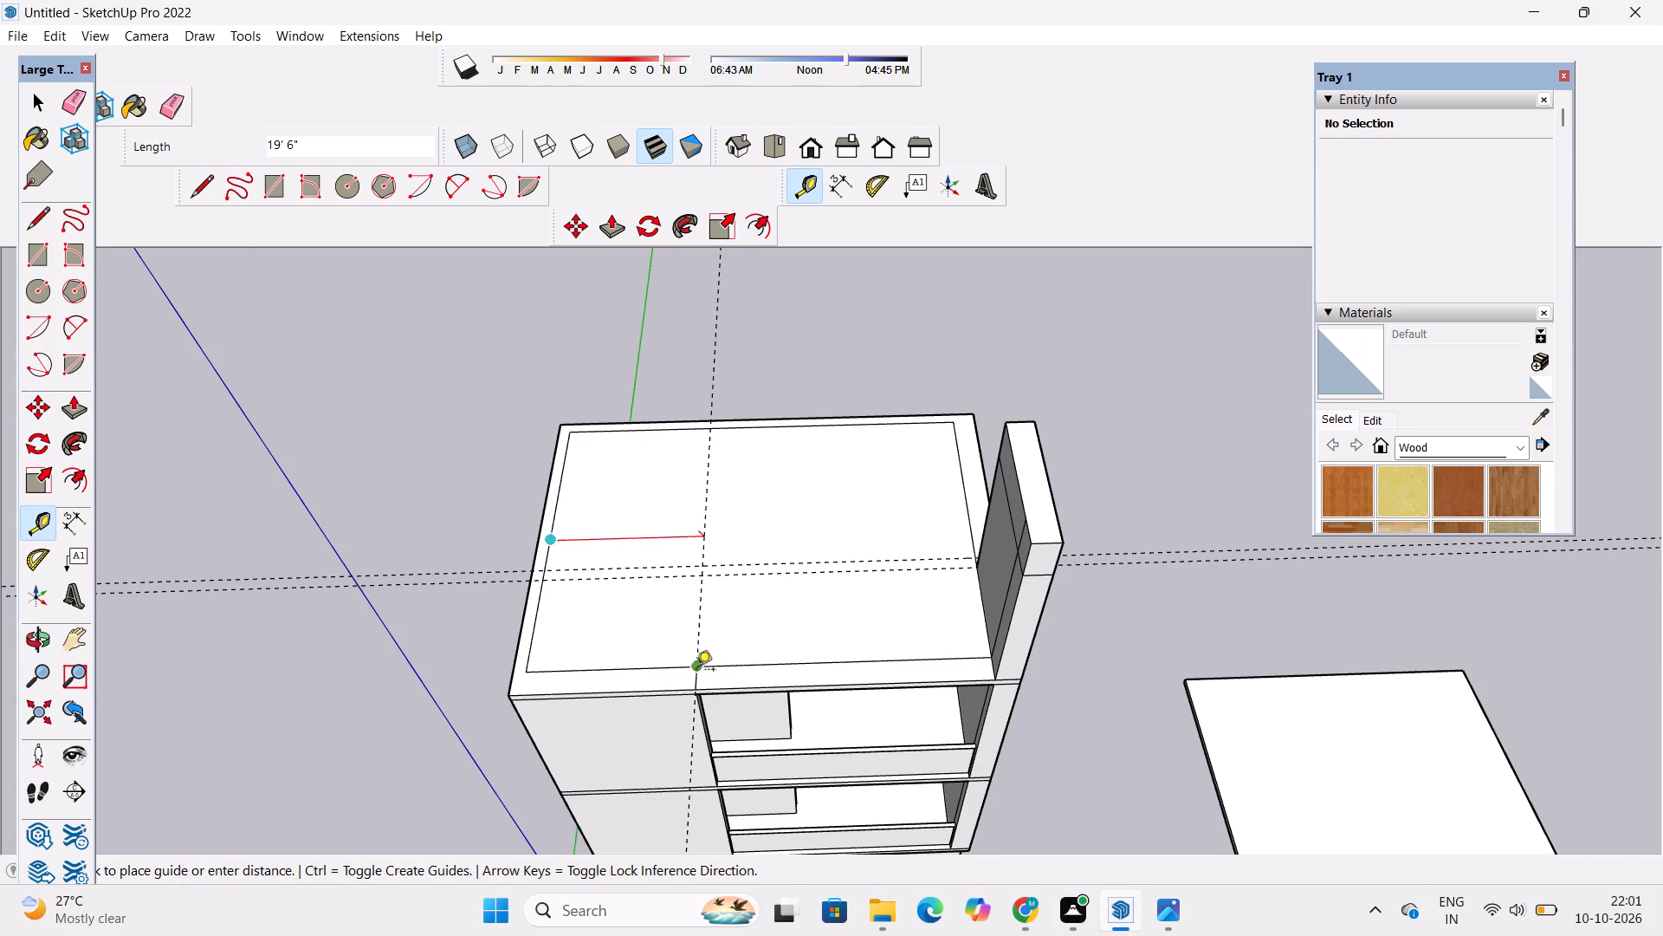
click(696, 672)
Draw a line along the new guide from the roof's rear outer edge to the inner front border line.
key(space)
text(l)
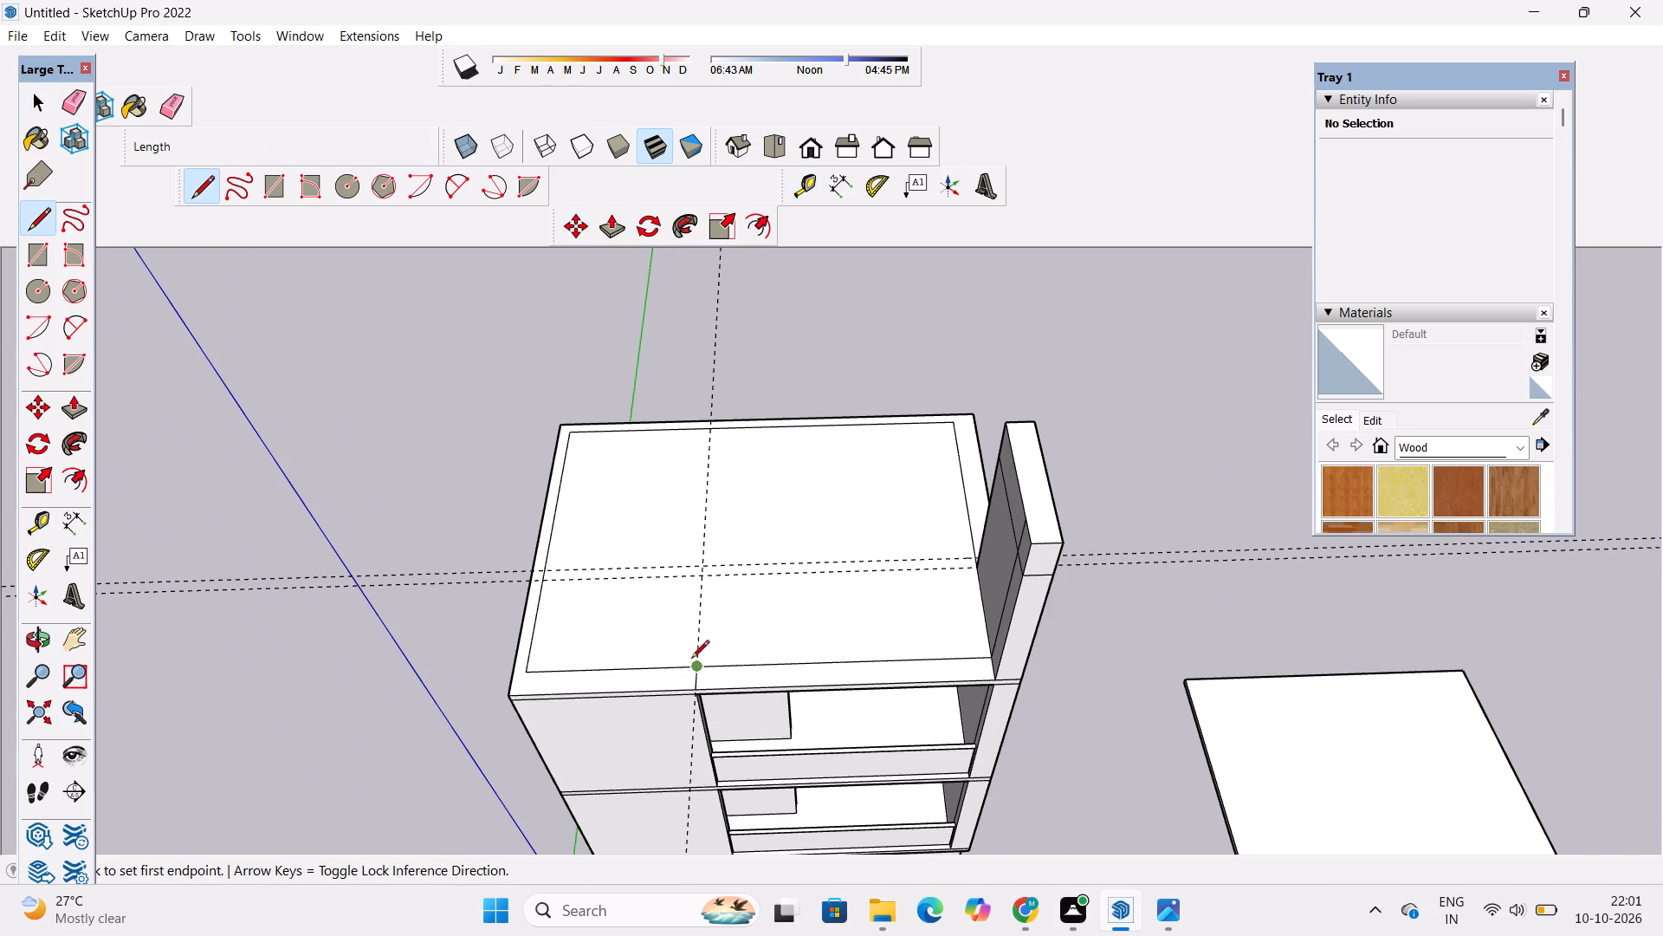
scroll(684, 493, up, 5)
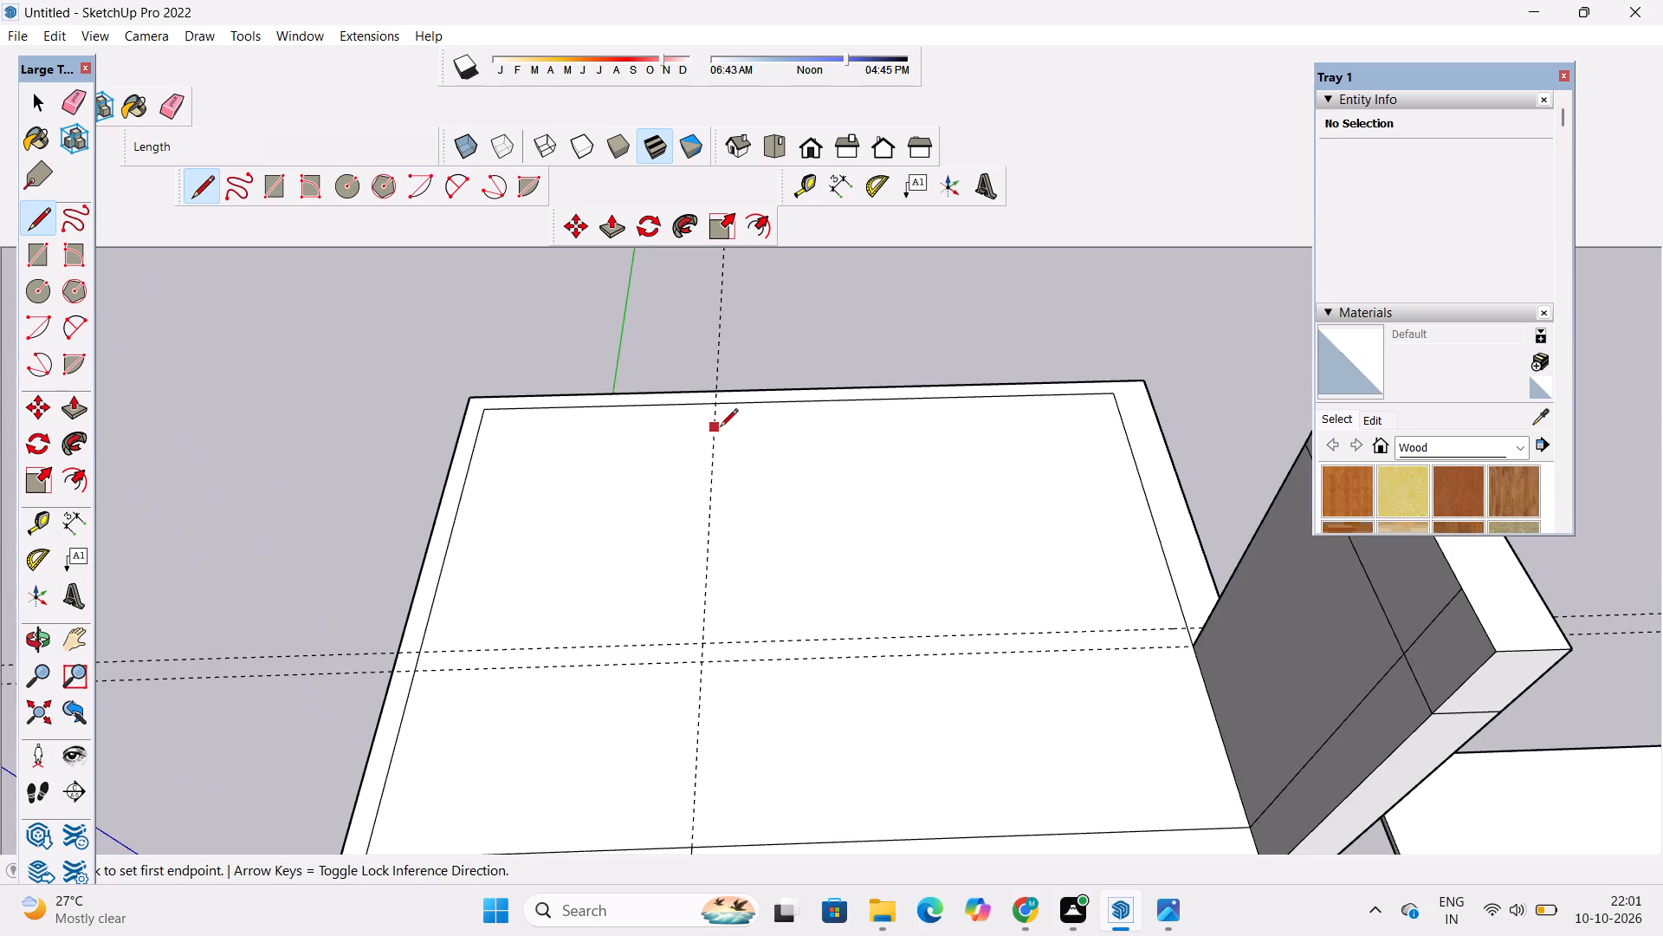
click(719, 394)
scroll(719, 394, down, 4)
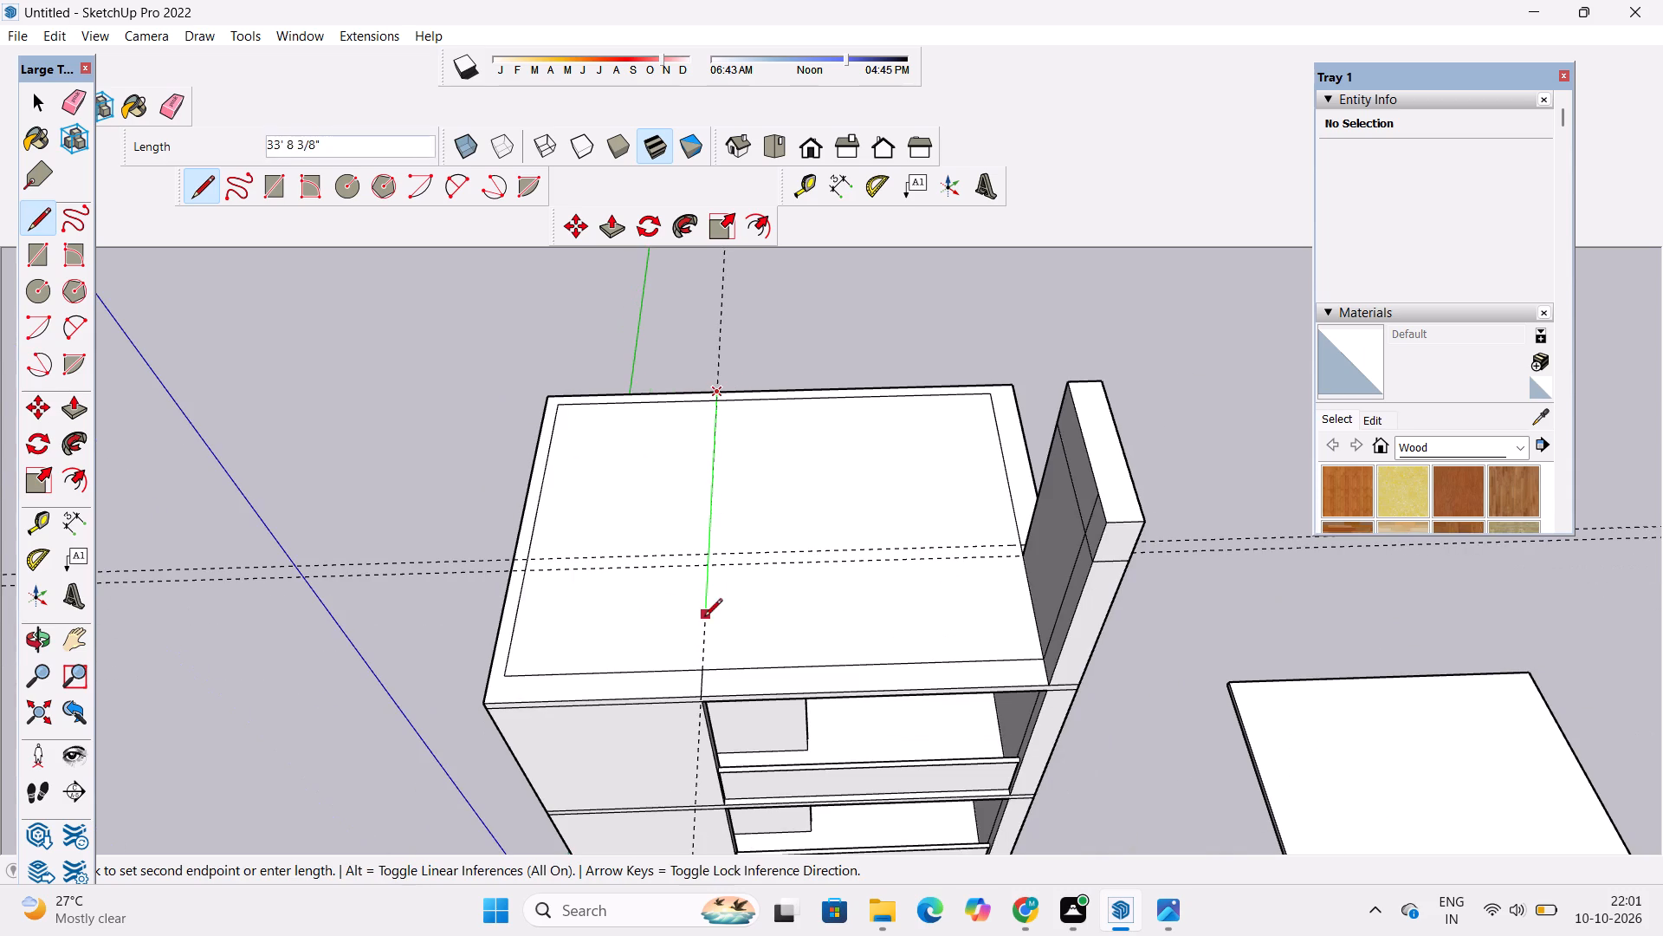
click(709, 670)
key(space)
text(l)
key(space)
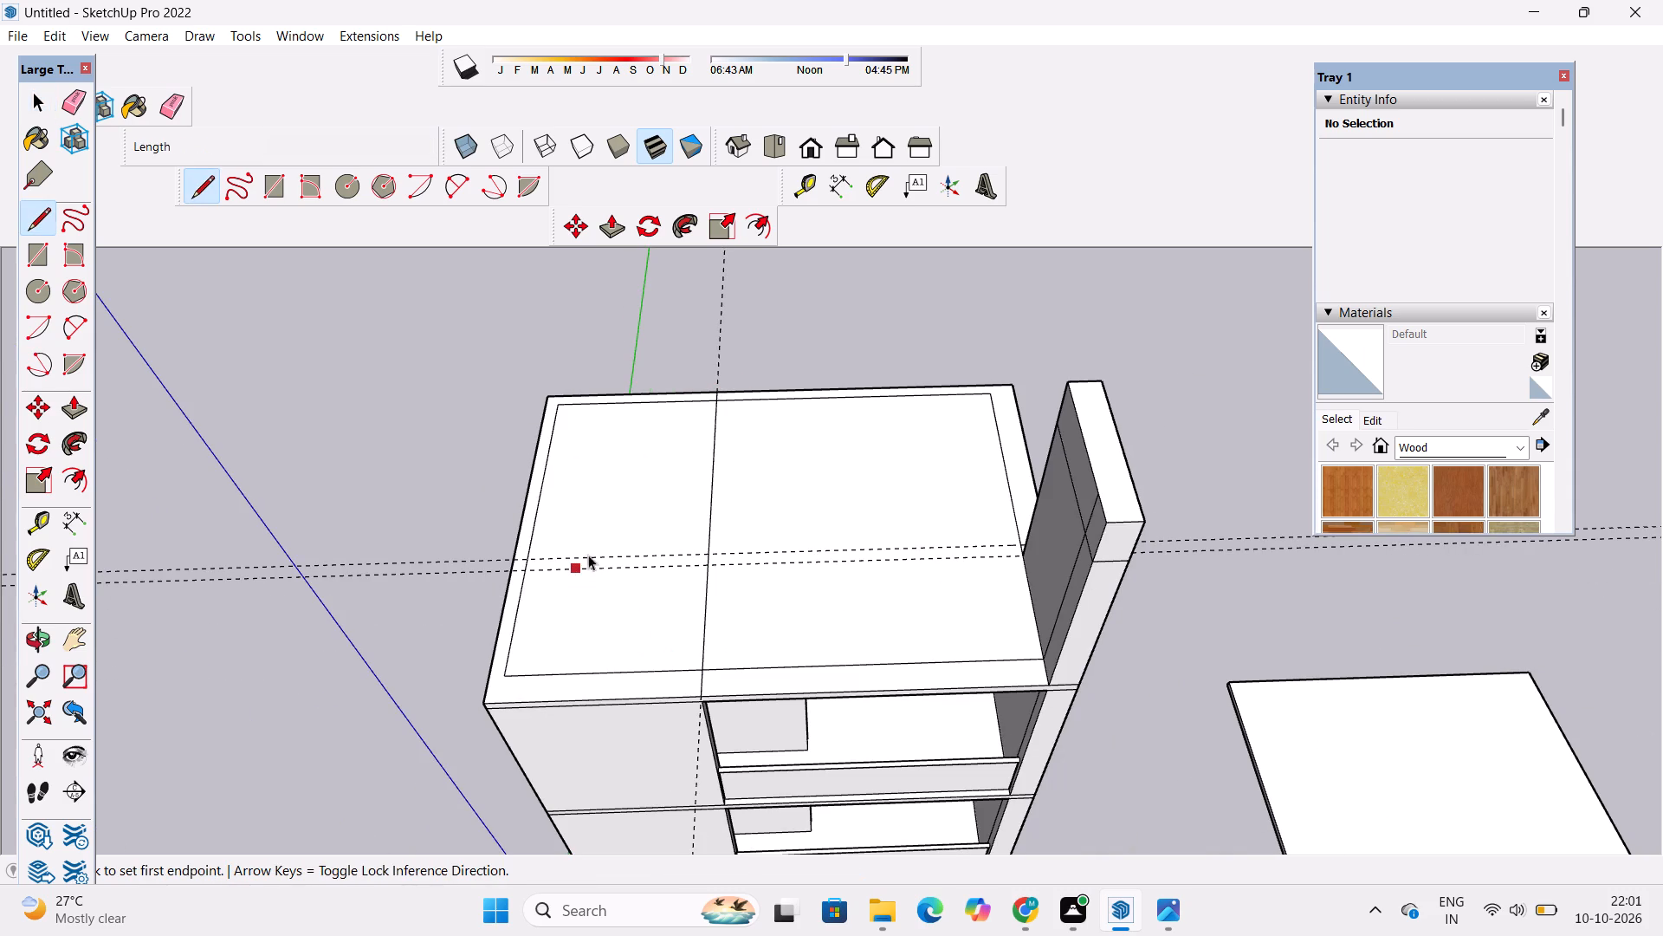
Erase the two parallel guides across the roof and the front-to-back guide.
key(e)
drag(603, 537, 608, 593)
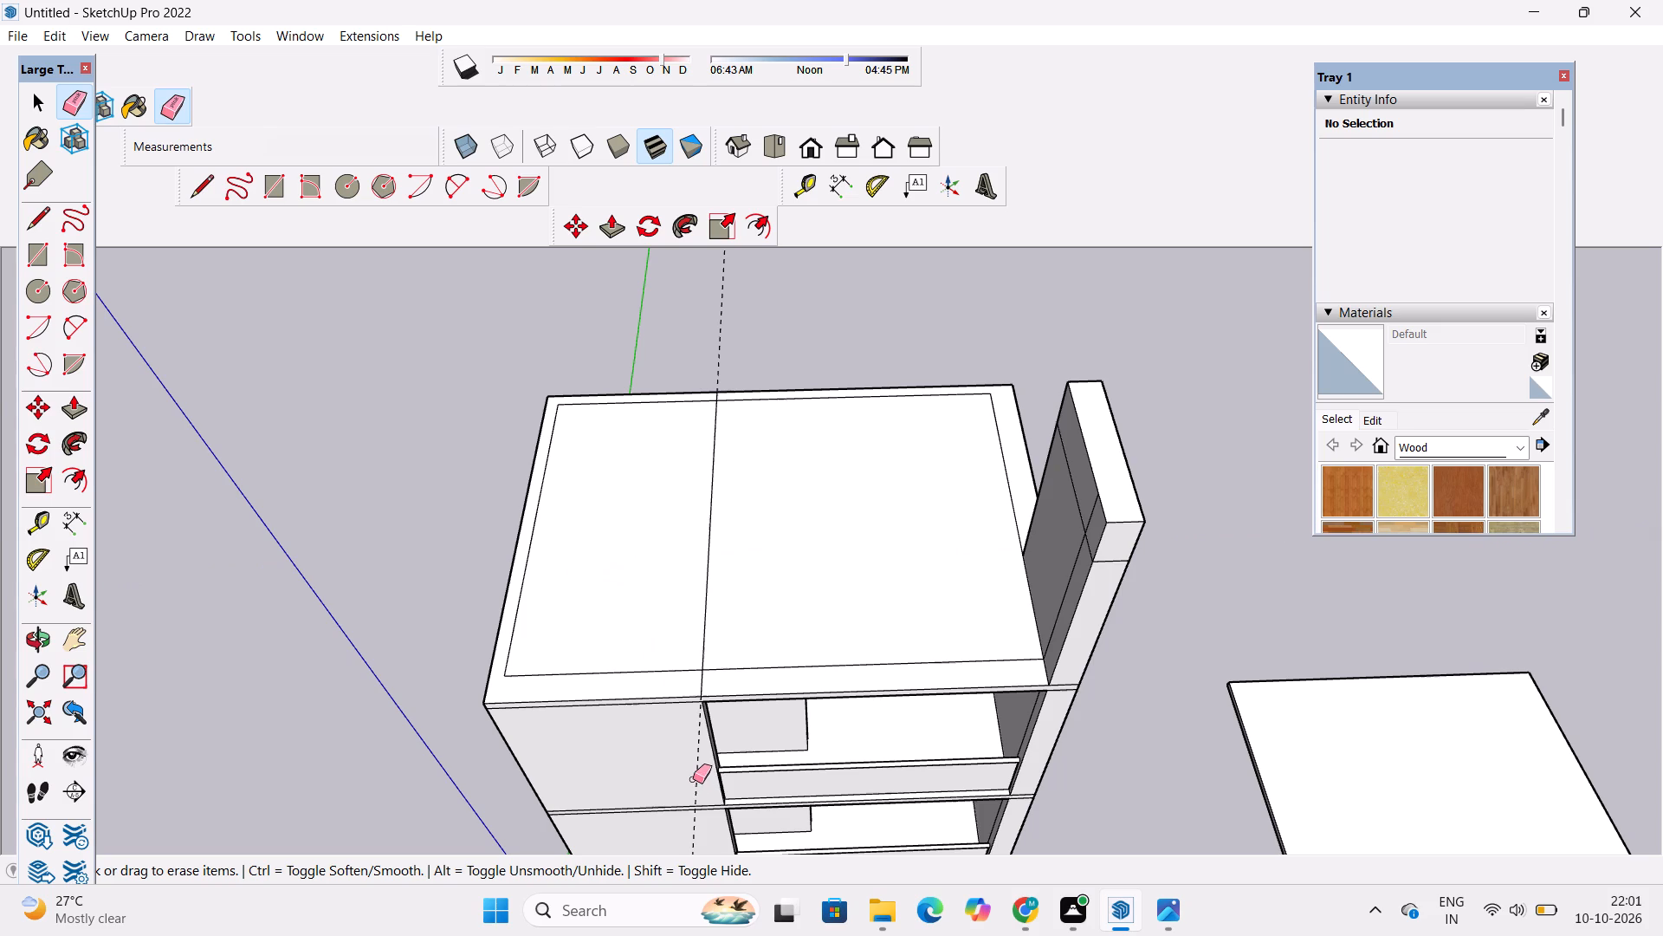
drag(693, 779, 703, 796)
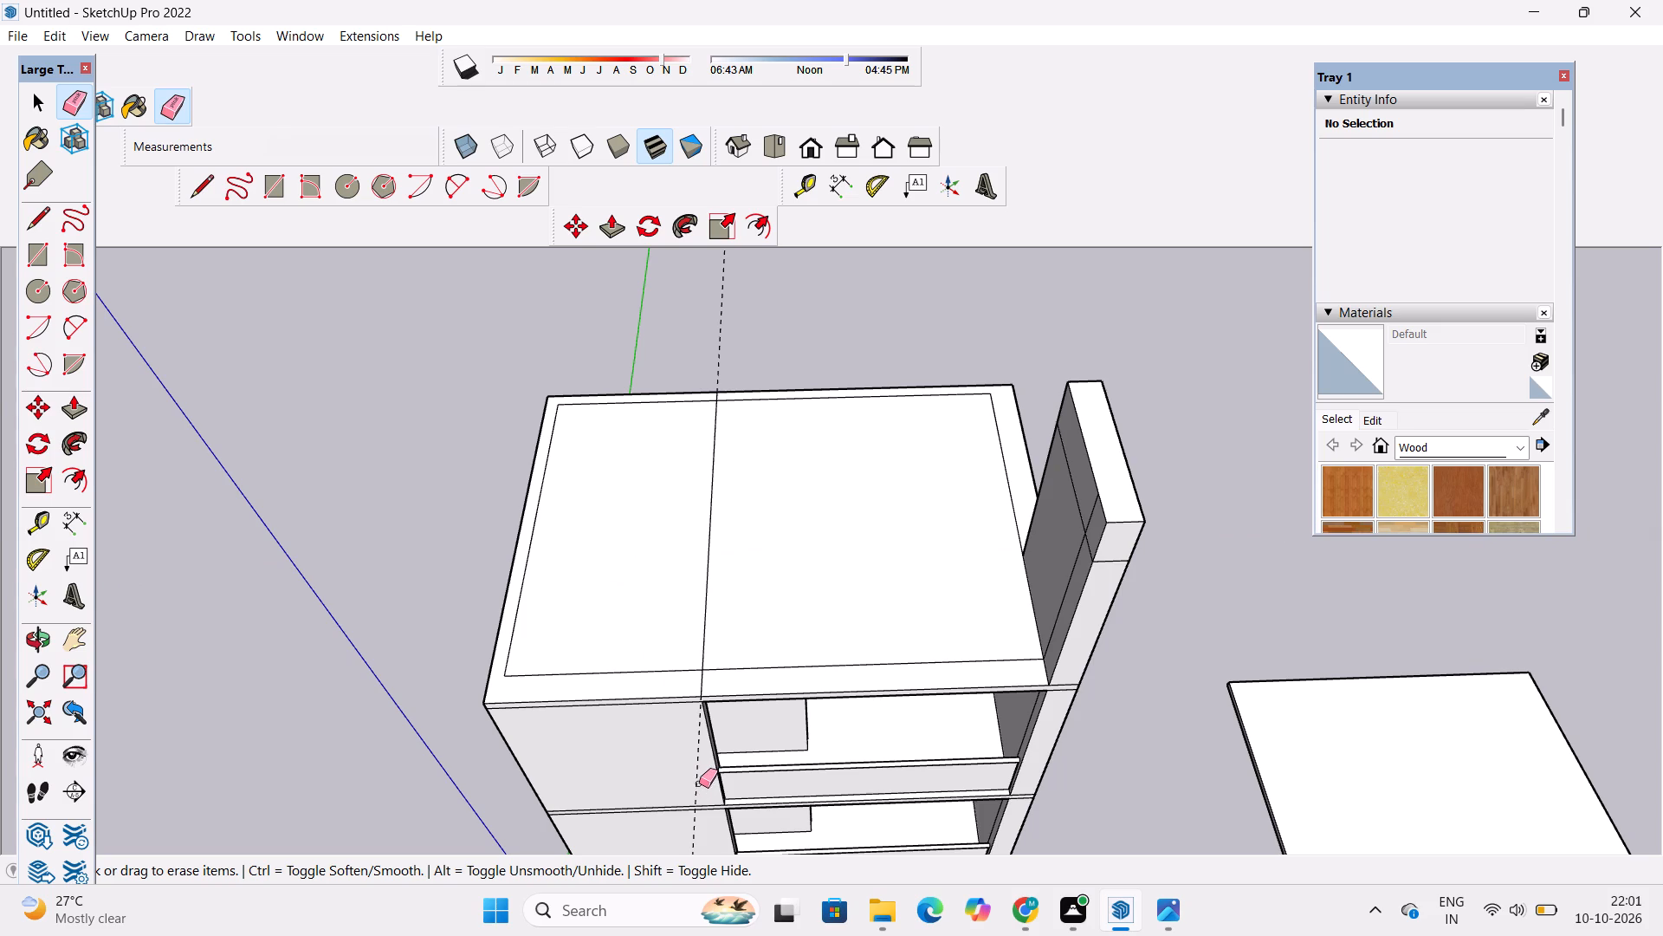
click(699, 783)
click(696, 777)
key(space)
Erase the inner front border line between the side border line opposite the raised wall and the new dividing line.
key(o)
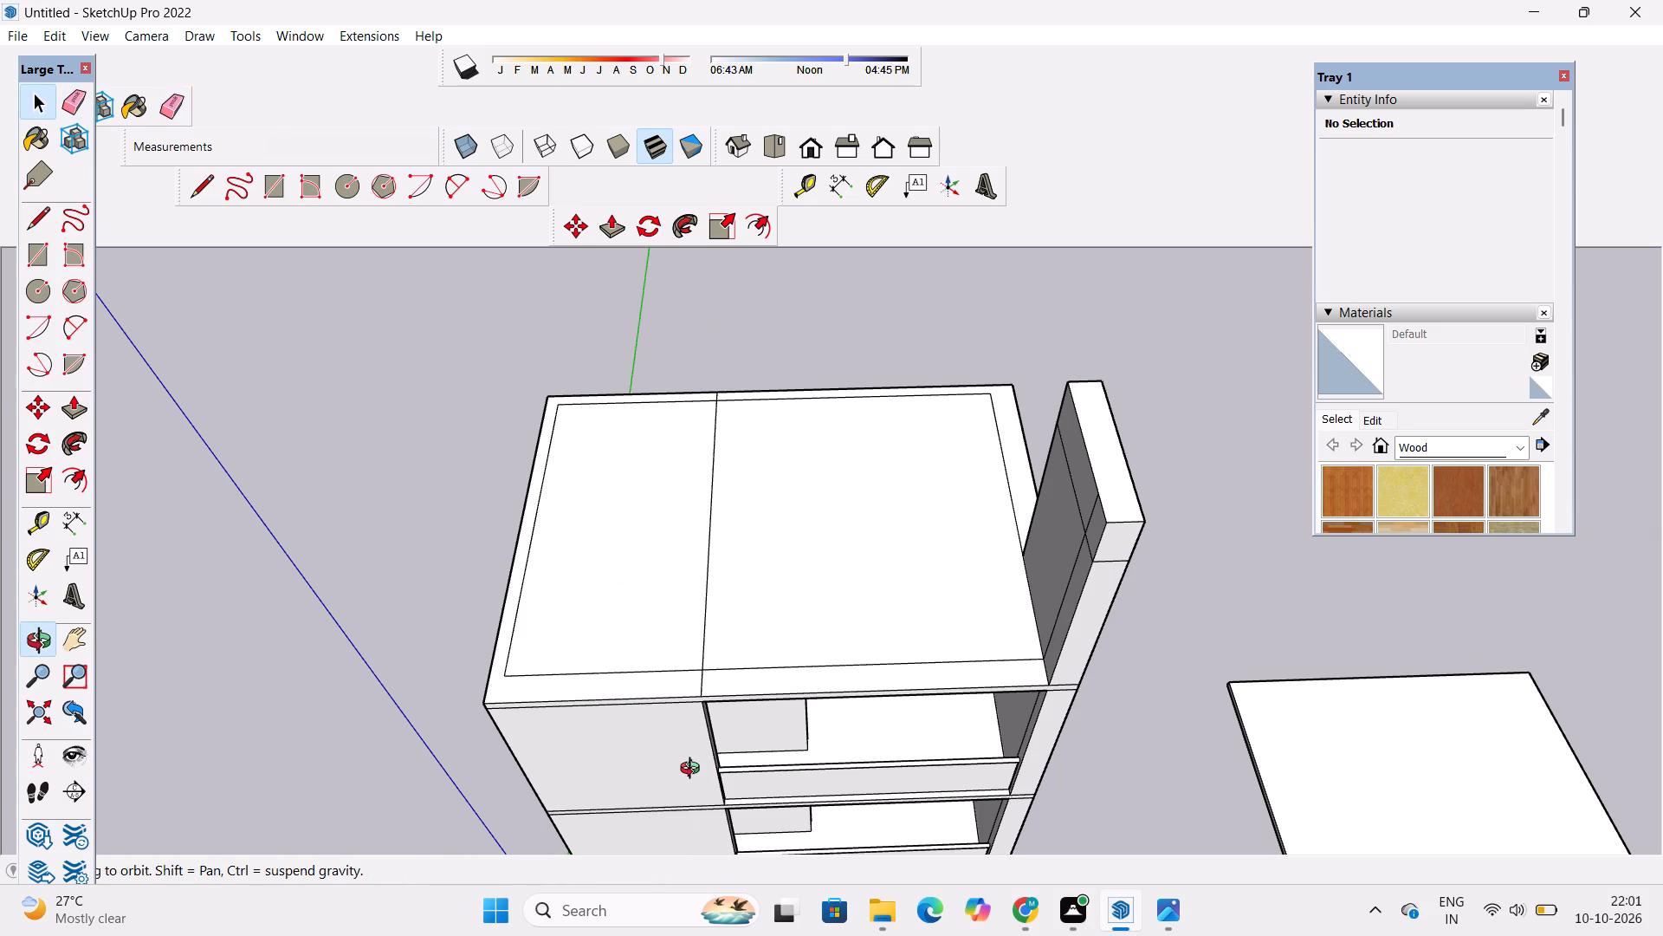
scroll(694, 770, down, 5)
shift+drag(687, 756, 679, 803)
drag(679, 803, 760, 757)
shift+drag(755, 764, 746, 741)
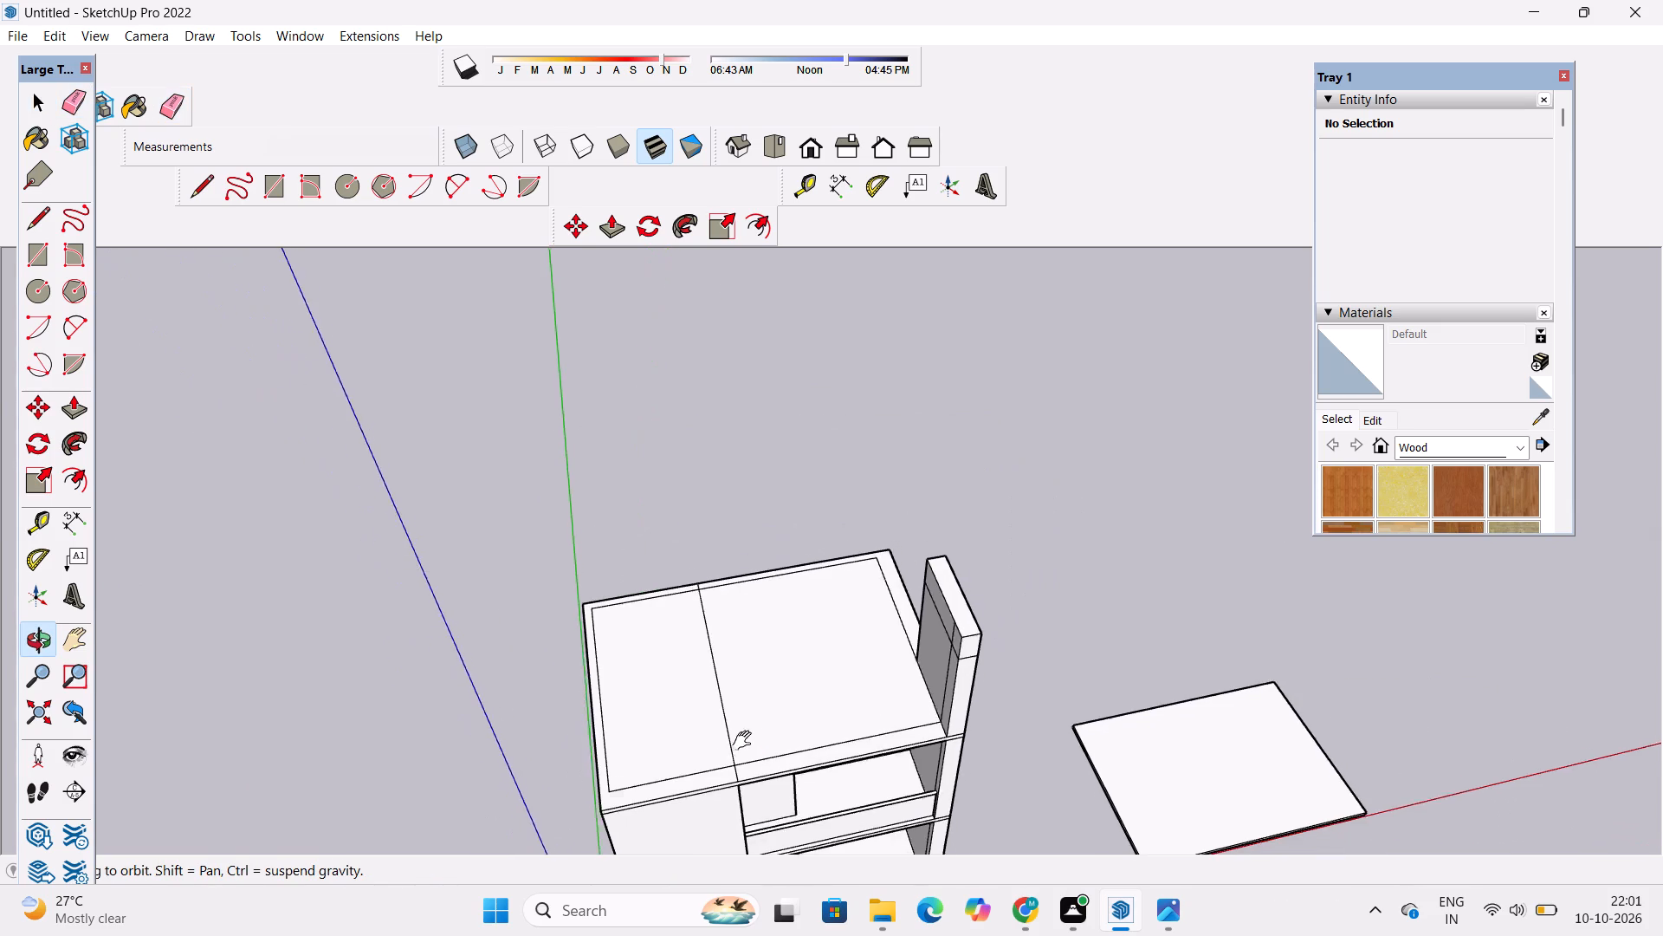
shift+drag(746, 741, 744, 727)
drag(744, 727, 709, 745)
scroll(686, 759, up, 2)
shift+drag(685, 759, 689, 727)
drag(689, 726, 685, 736)
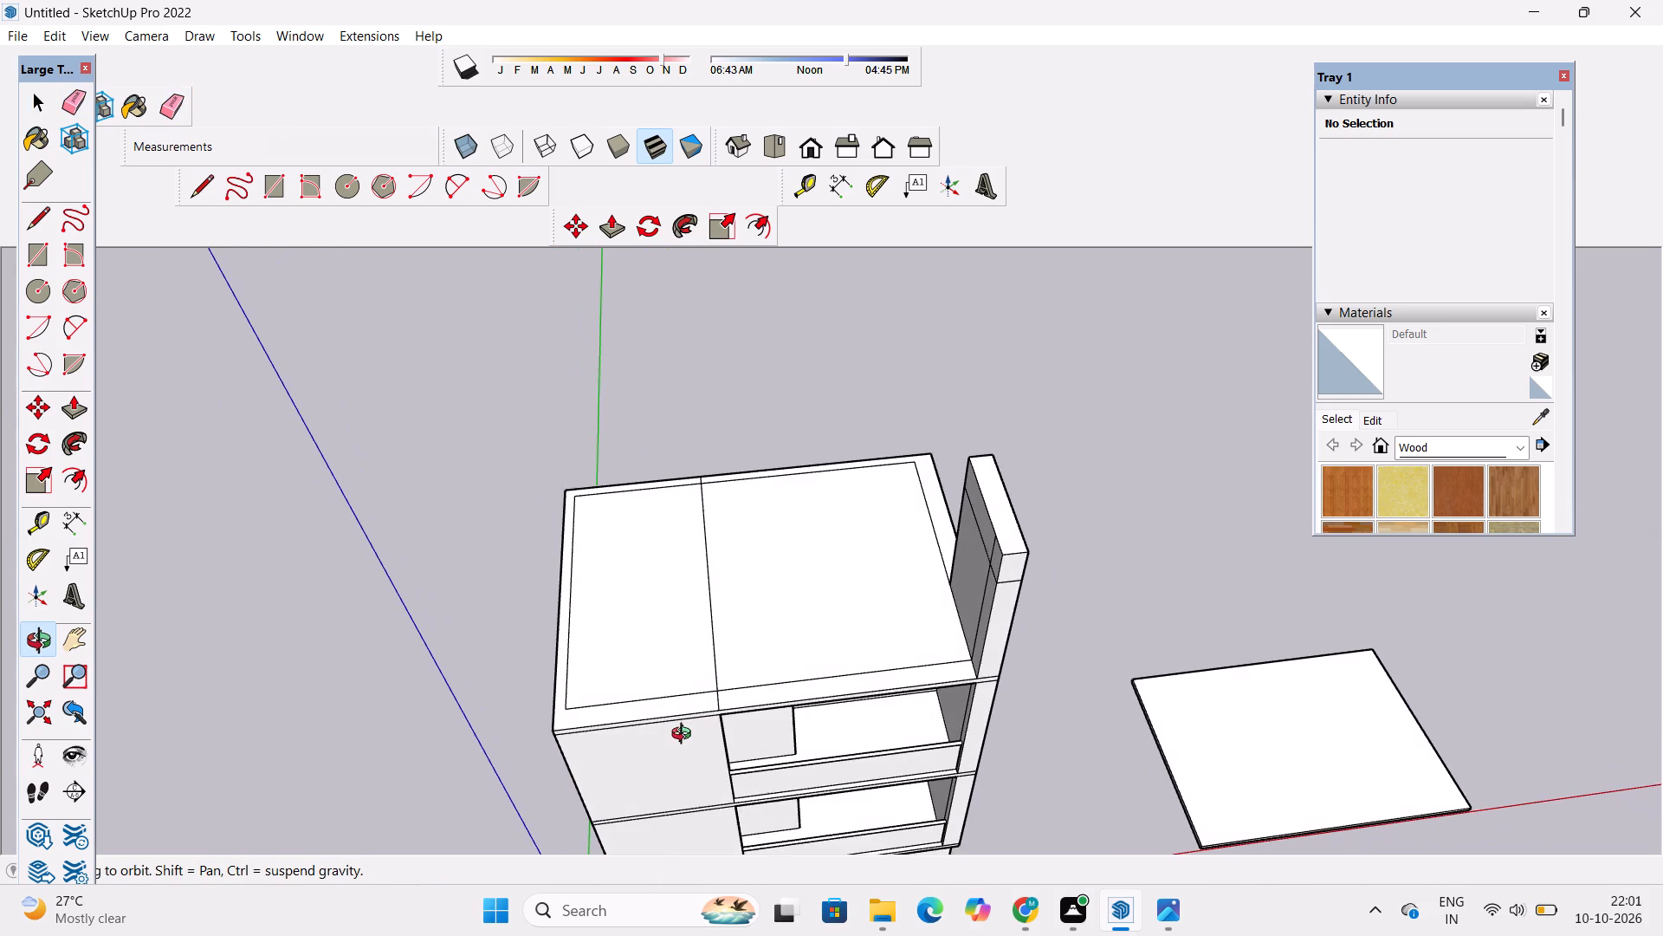
drag(680, 746, 630, 817)
scroll(594, 770, up, 3)
drag(612, 721, 616, 777)
shift+drag(616, 777, 633, 719)
drag(634, 718, 642, 777)
scroll(640, 740, up, 8)
shift+click(640, 739)
key(space)
key(e)
drag(663, 628, 663, 637)
key(space)
Place a guide 1.5' behind the roof's front outer edge, on the section opposite the raised wall.
key(t)
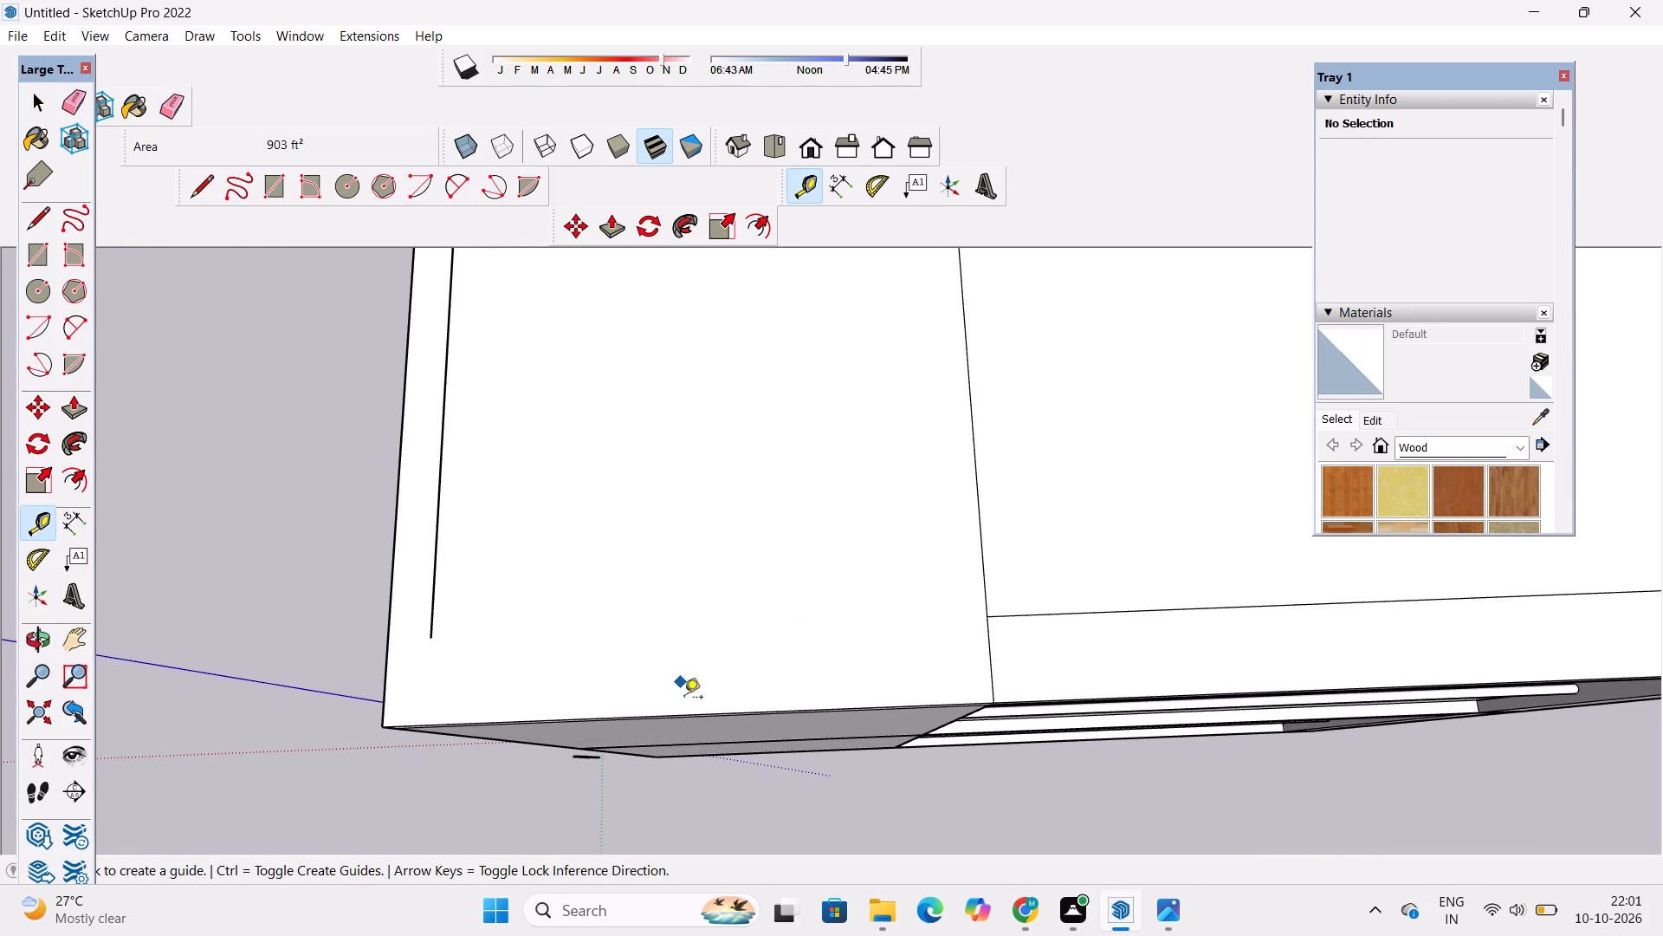
click(684, 716)
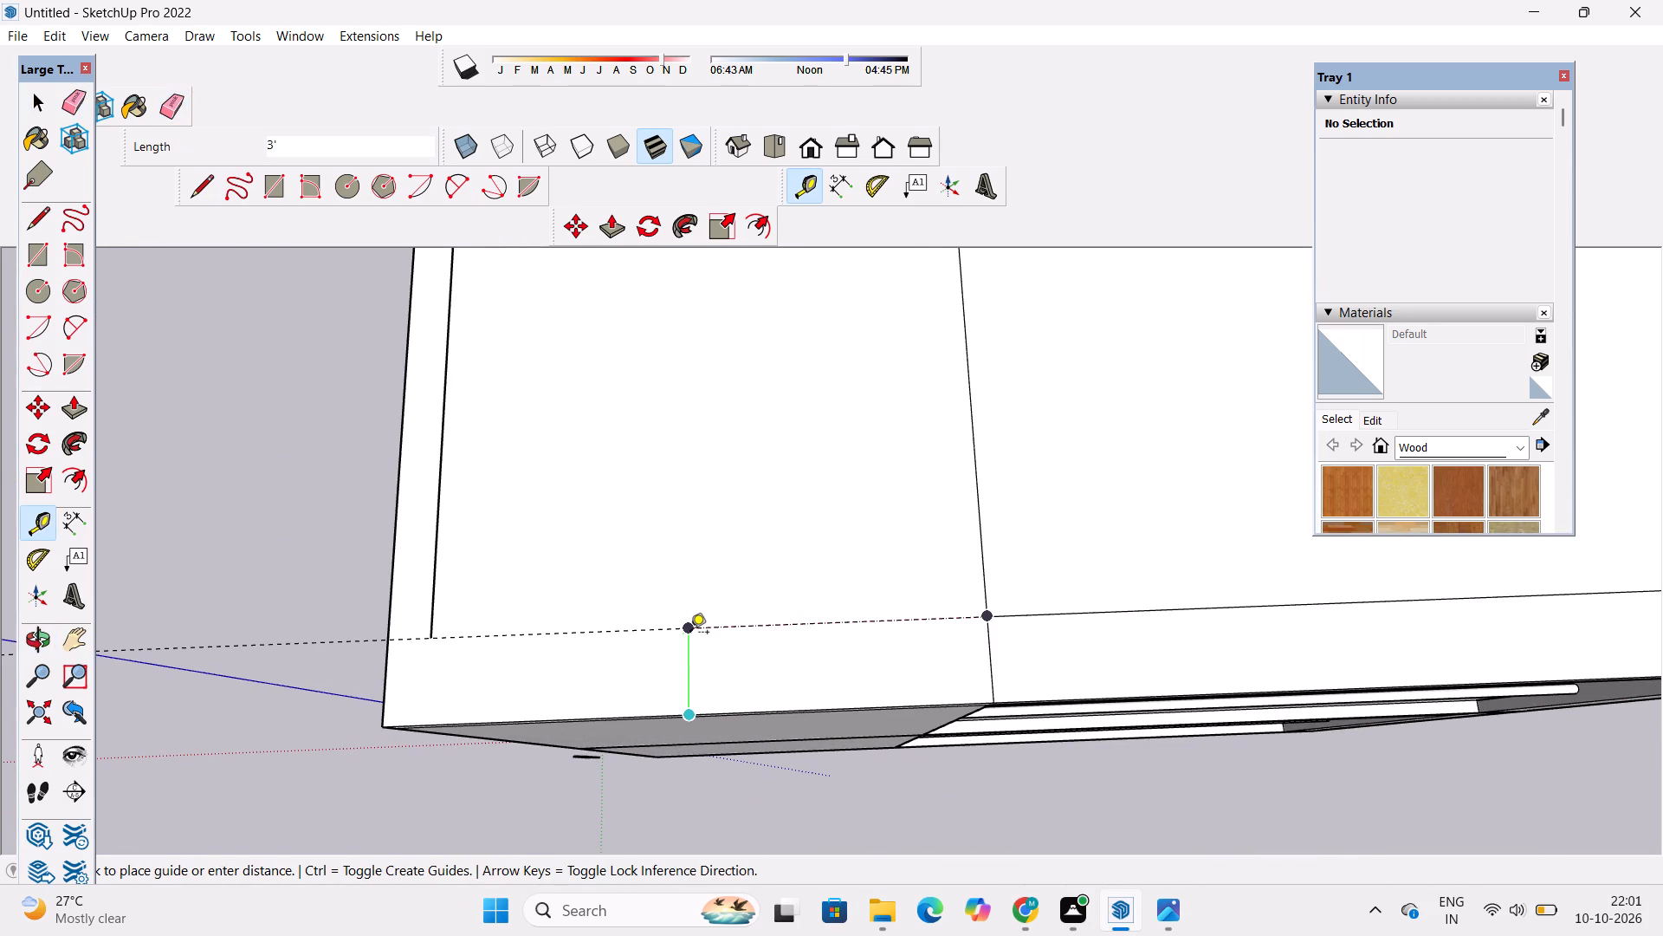
text(1.5')
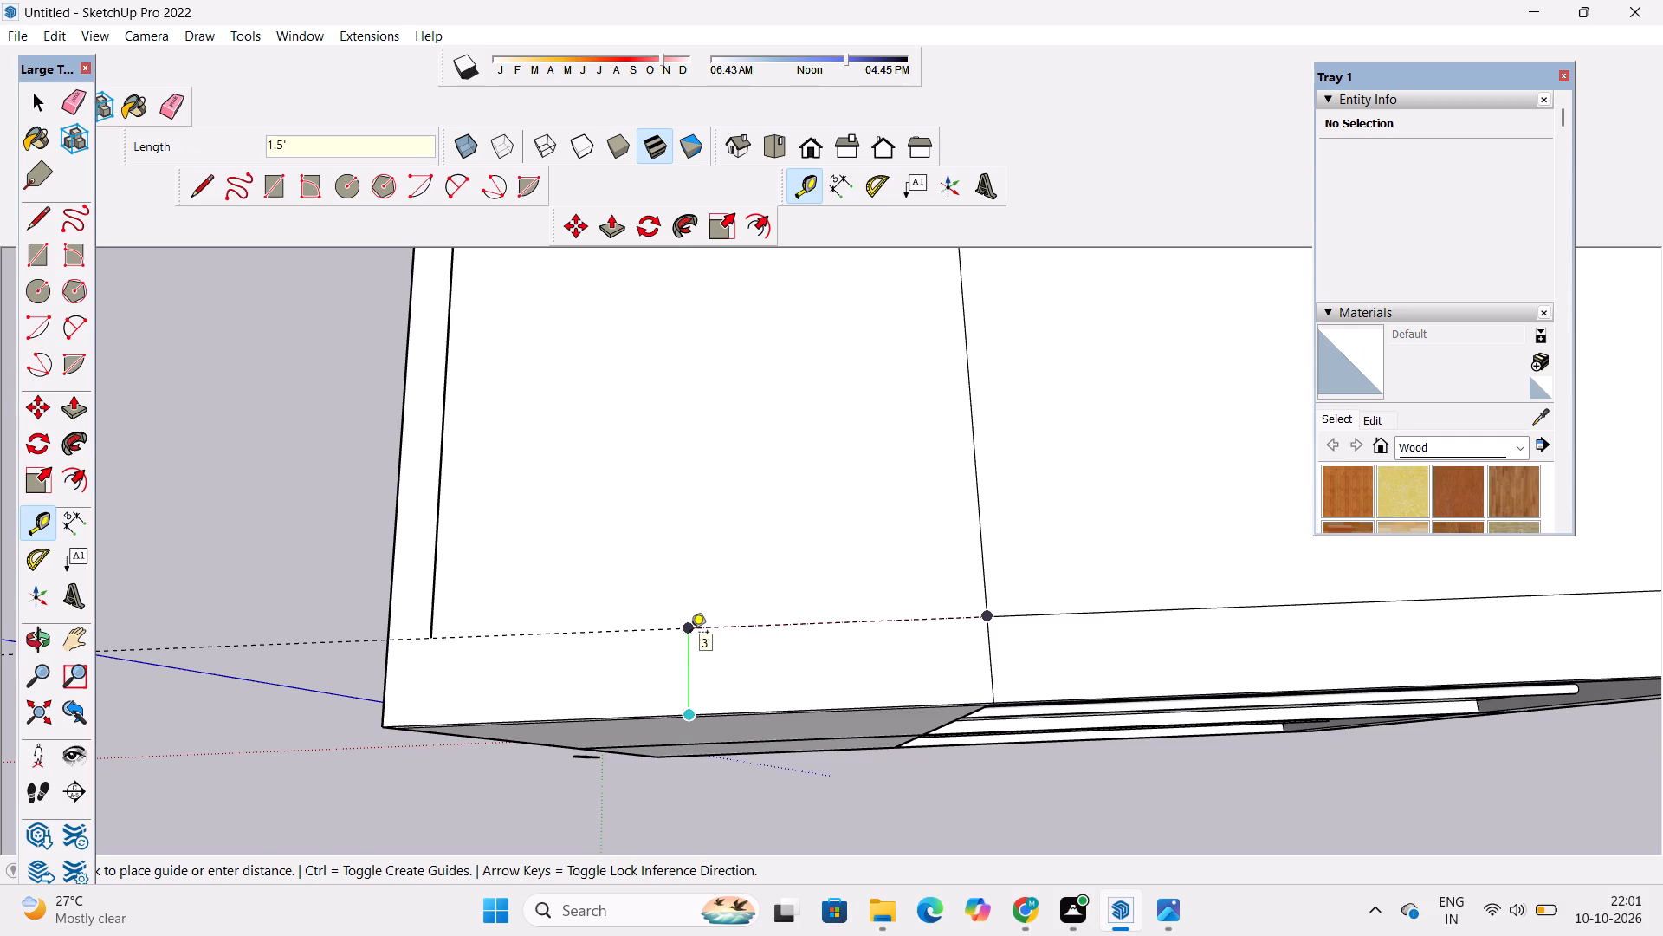
key(Return)
Extend the side border line opposite the raised wall to the guide and continue it along the guide to the dividing line.
key(l)
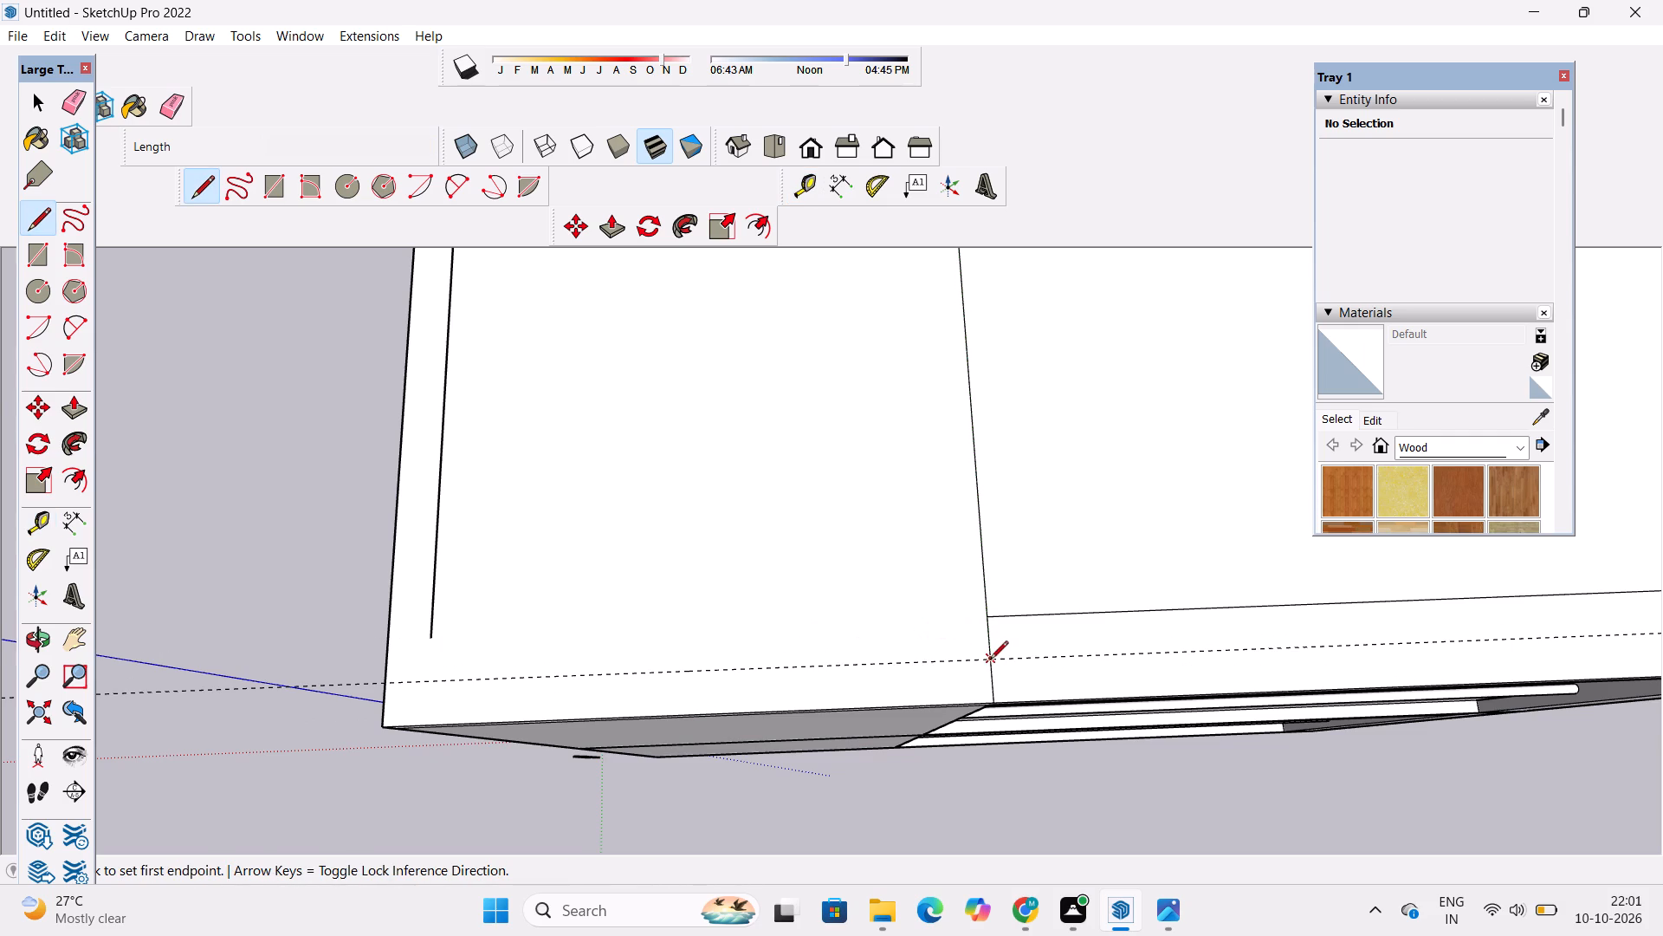
click(987, 663)
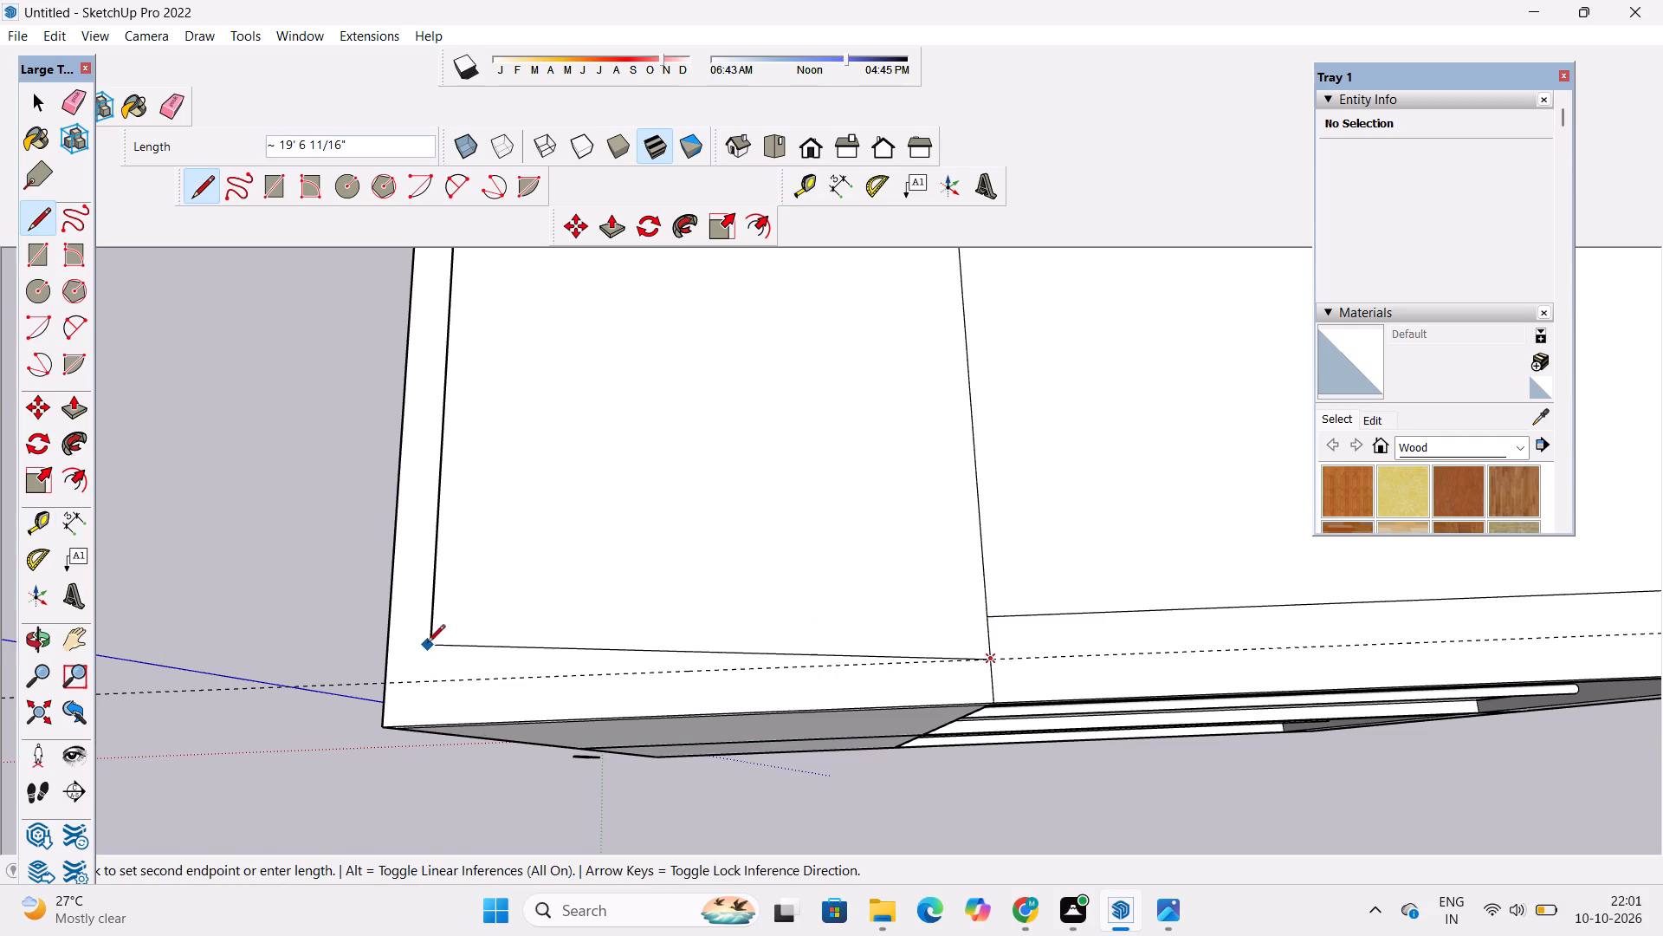
scroll(426, 683, up, 5)
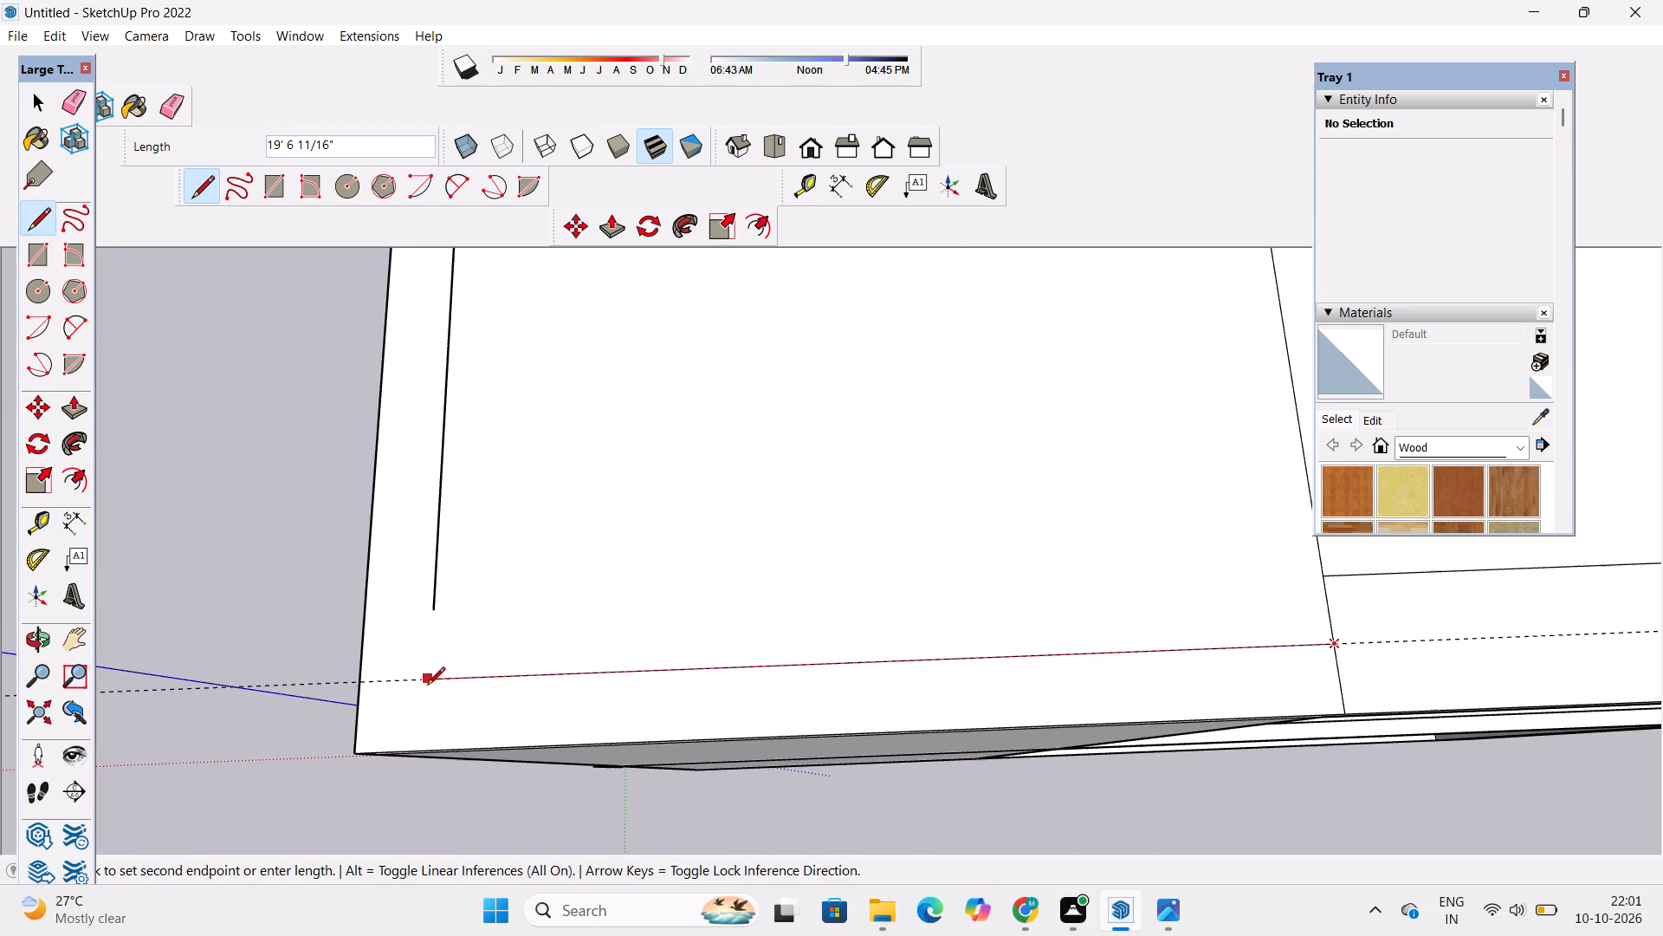
key(space)
text(l)
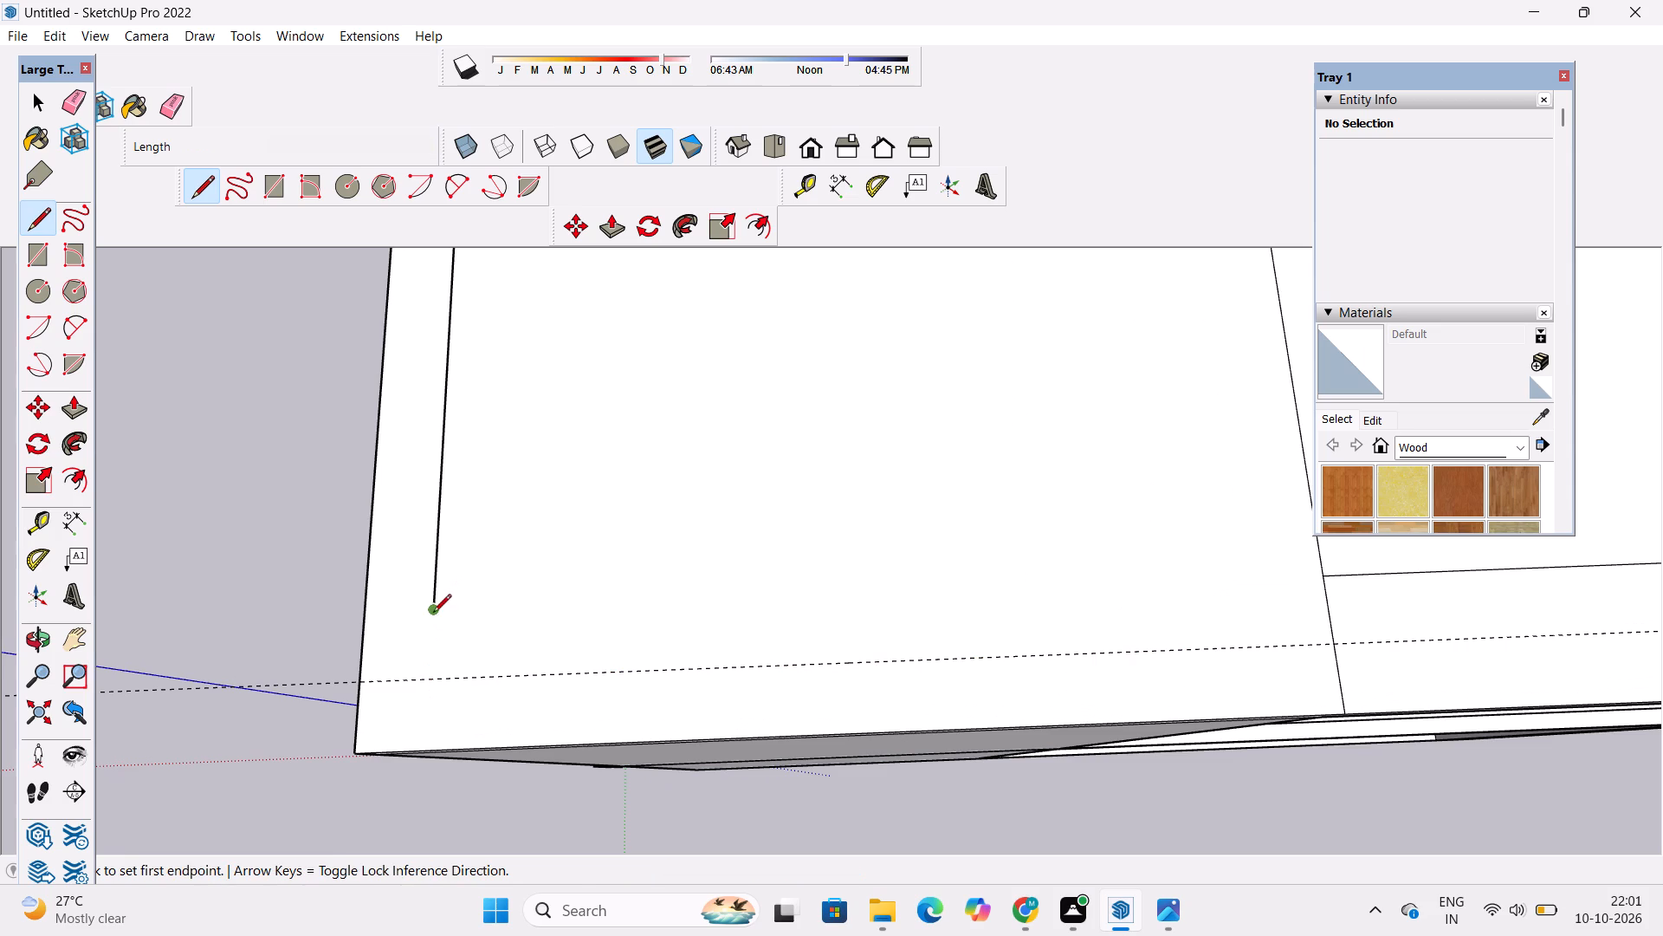
click(433, 614)
click(430, 680)
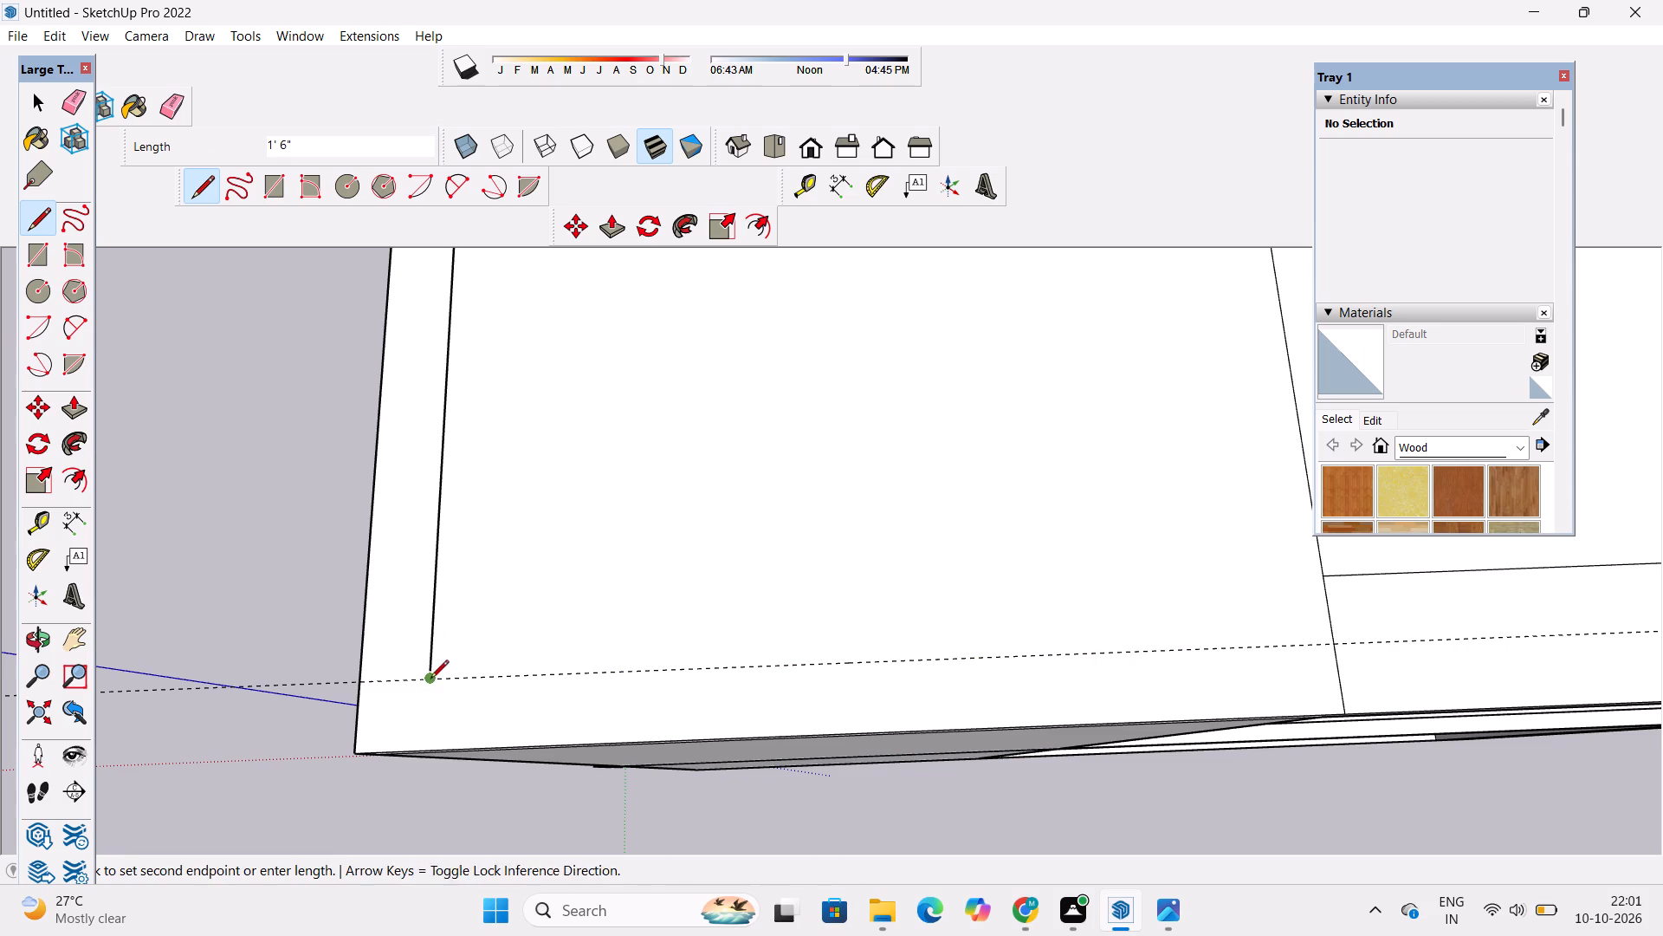
scroll(430, 679, down, 4)
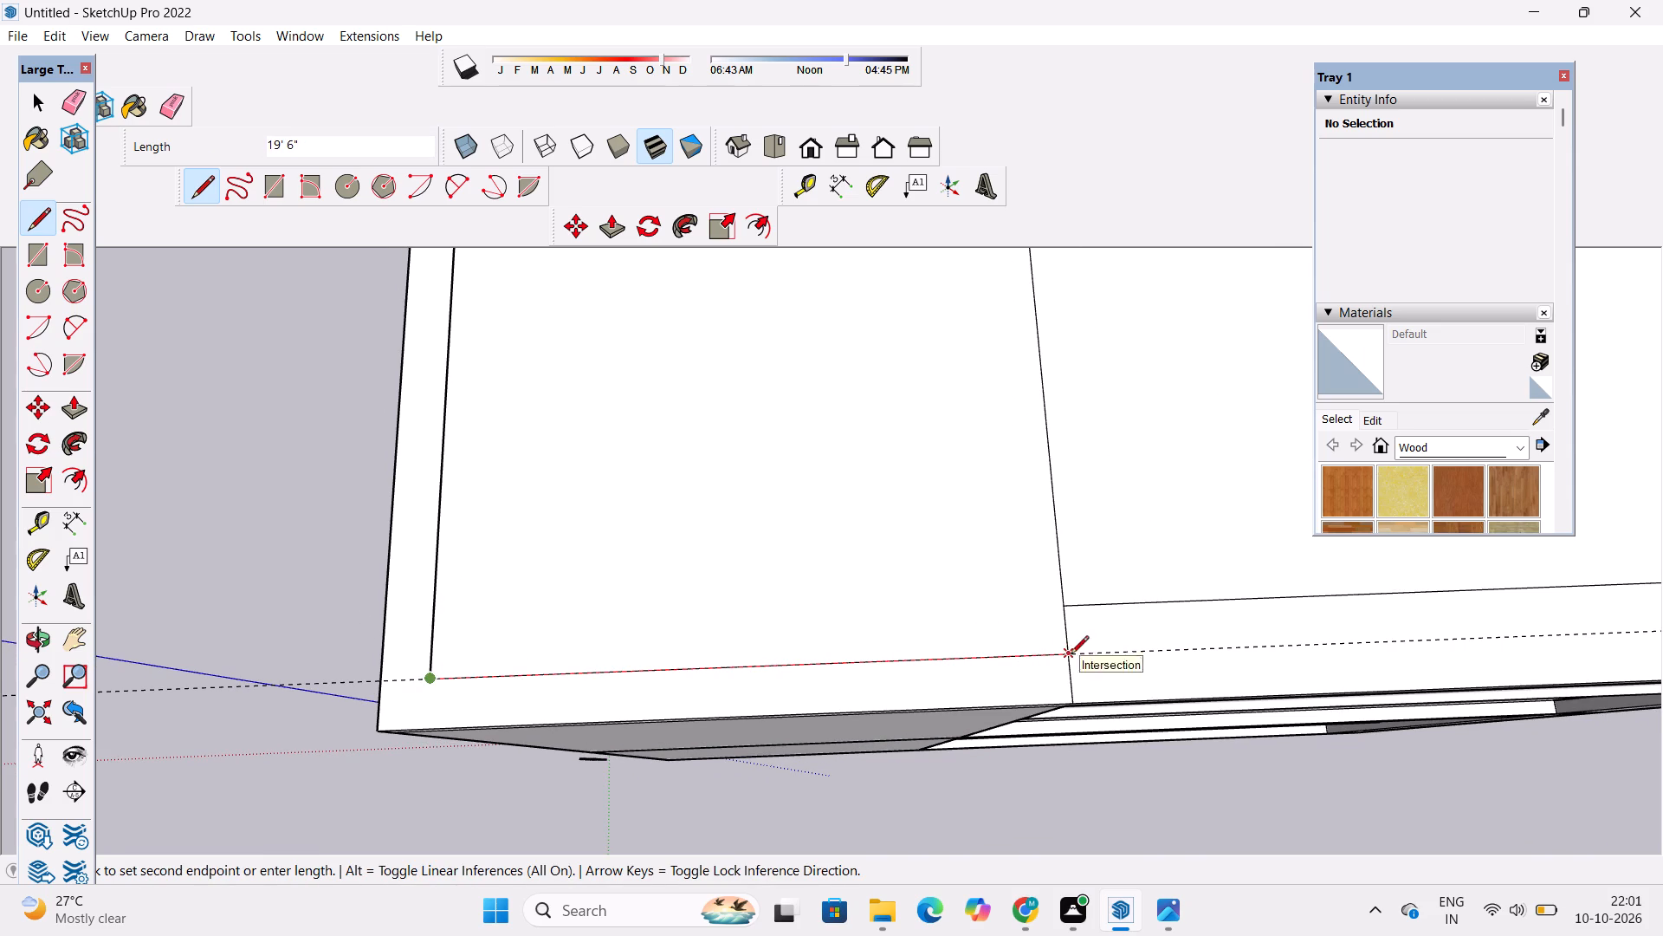
click(1071, 655)
Erase the guide running parallel to the roof's front edge.
key(space)
key(o)
scroll(780, 687, down, 5)
drag(786, 760, 796, 717)
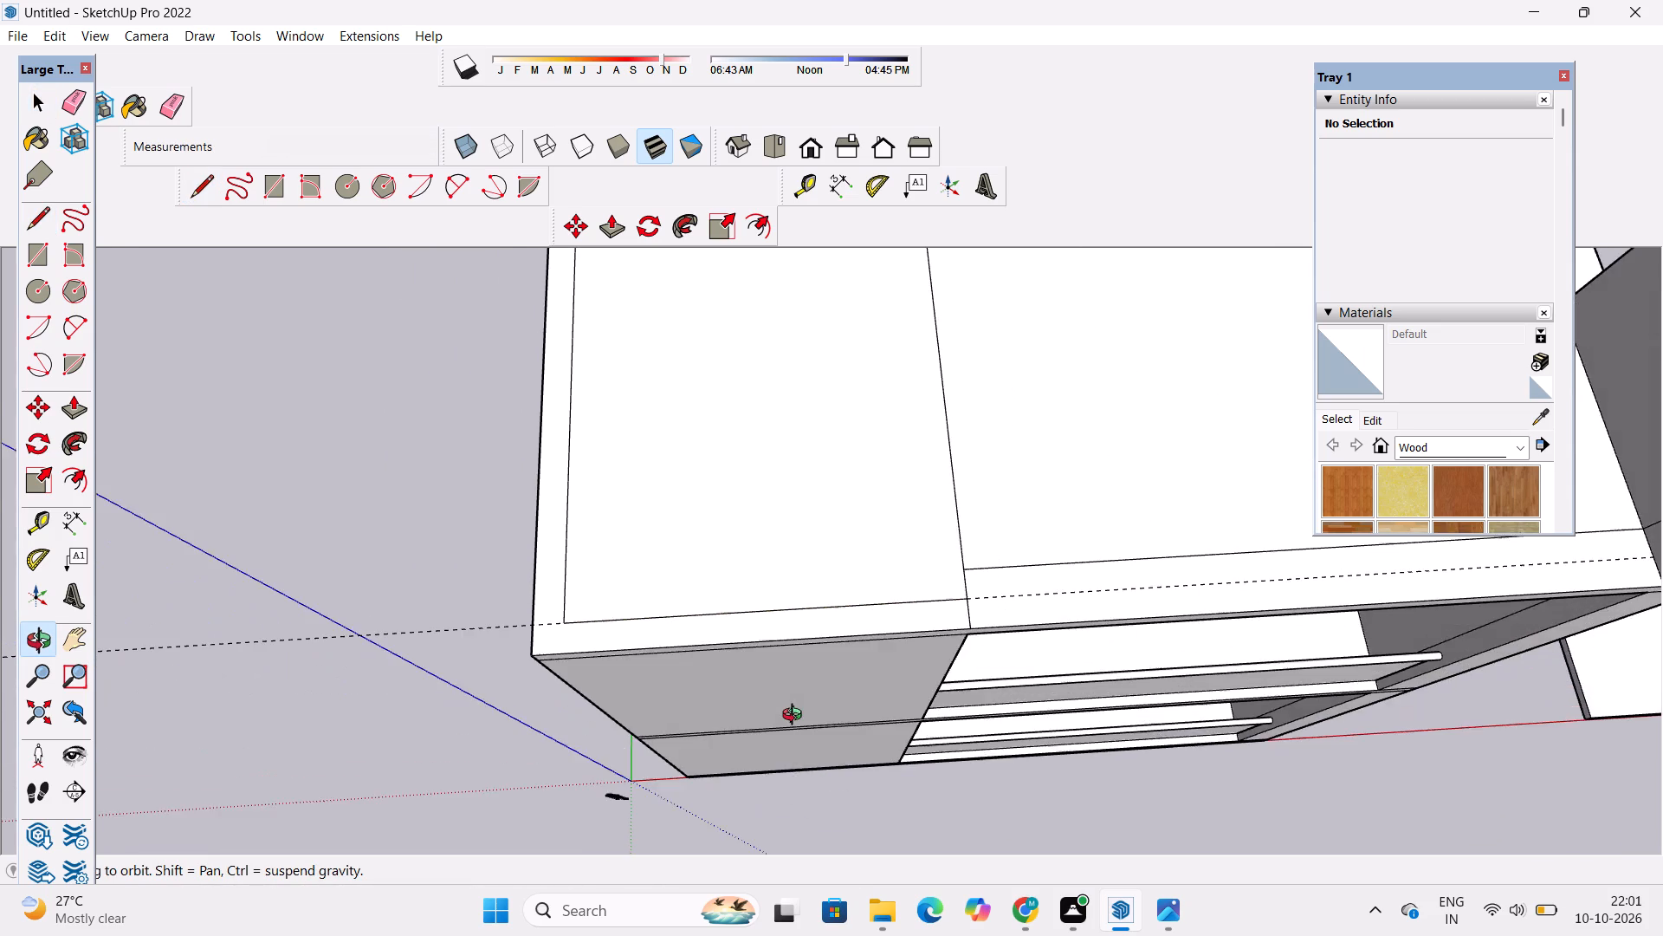
scroll(796, 717, down, 5)
shift+drag(797, 705, 743, 746)
drag(739, 740, 729, 677)
scroll(728, 665, up, 3)
shift+drag(728, 663, 589, 770)
scroll(589, 764, up, 1)
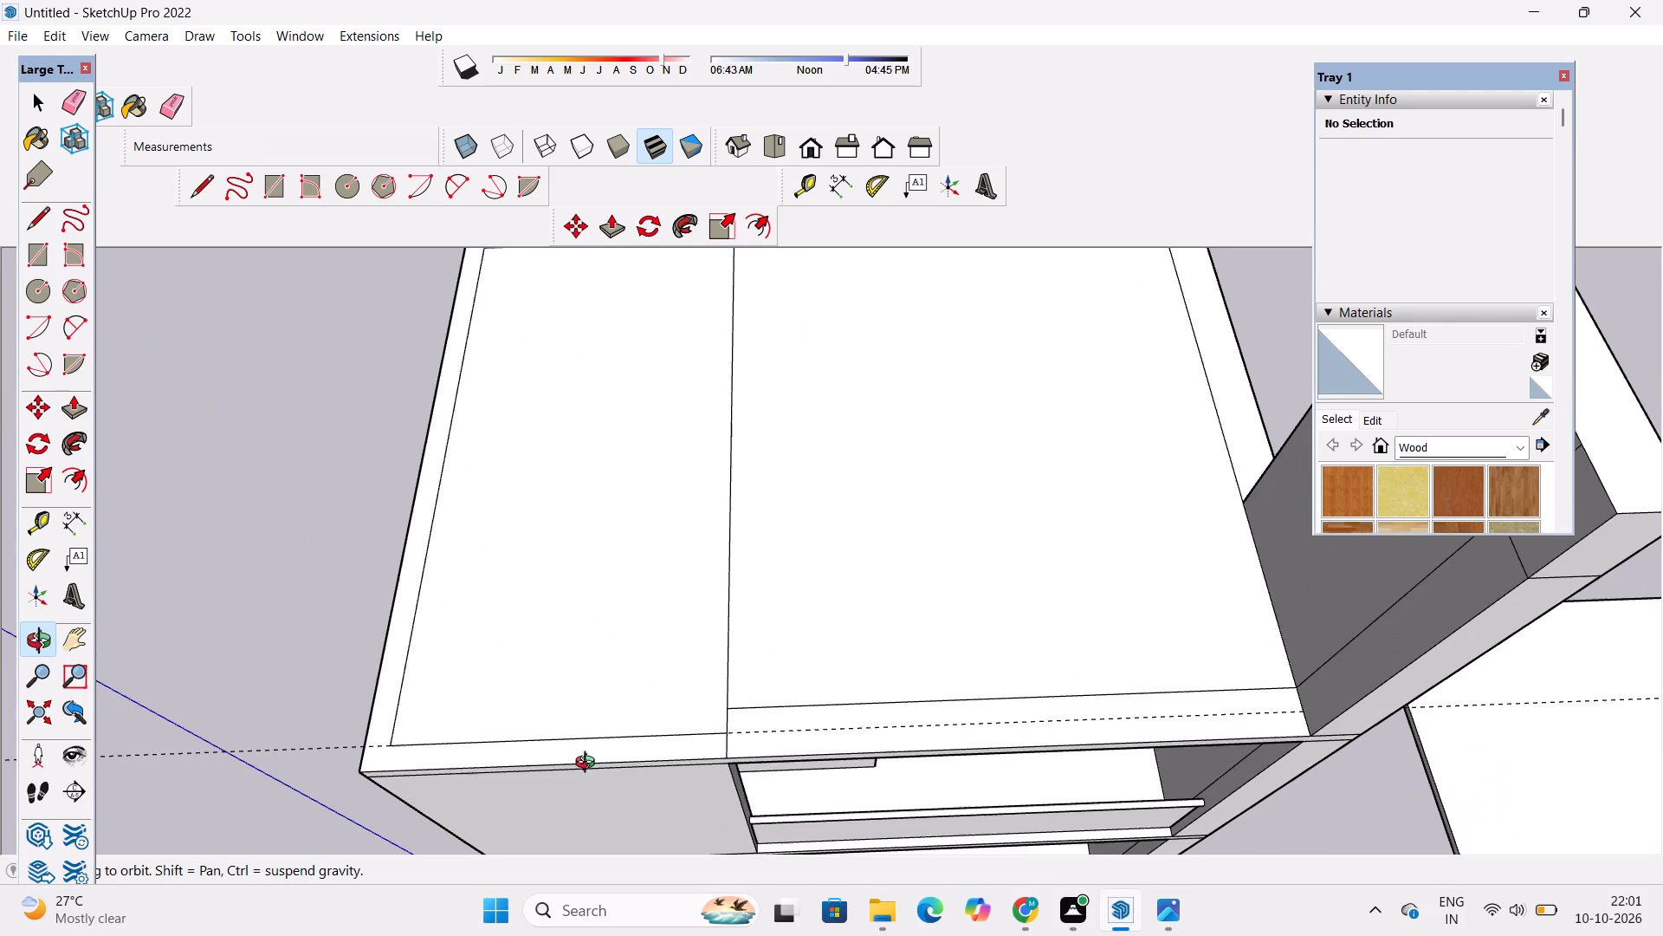
shift+drag(611, 753, 593, 761)
scroll(586, 761, up, 1)
shift+drag(586, 760, 545, 800)
shift+scroll(543, 783, down, 5)
shift+drag(556, 786, 533, 801)
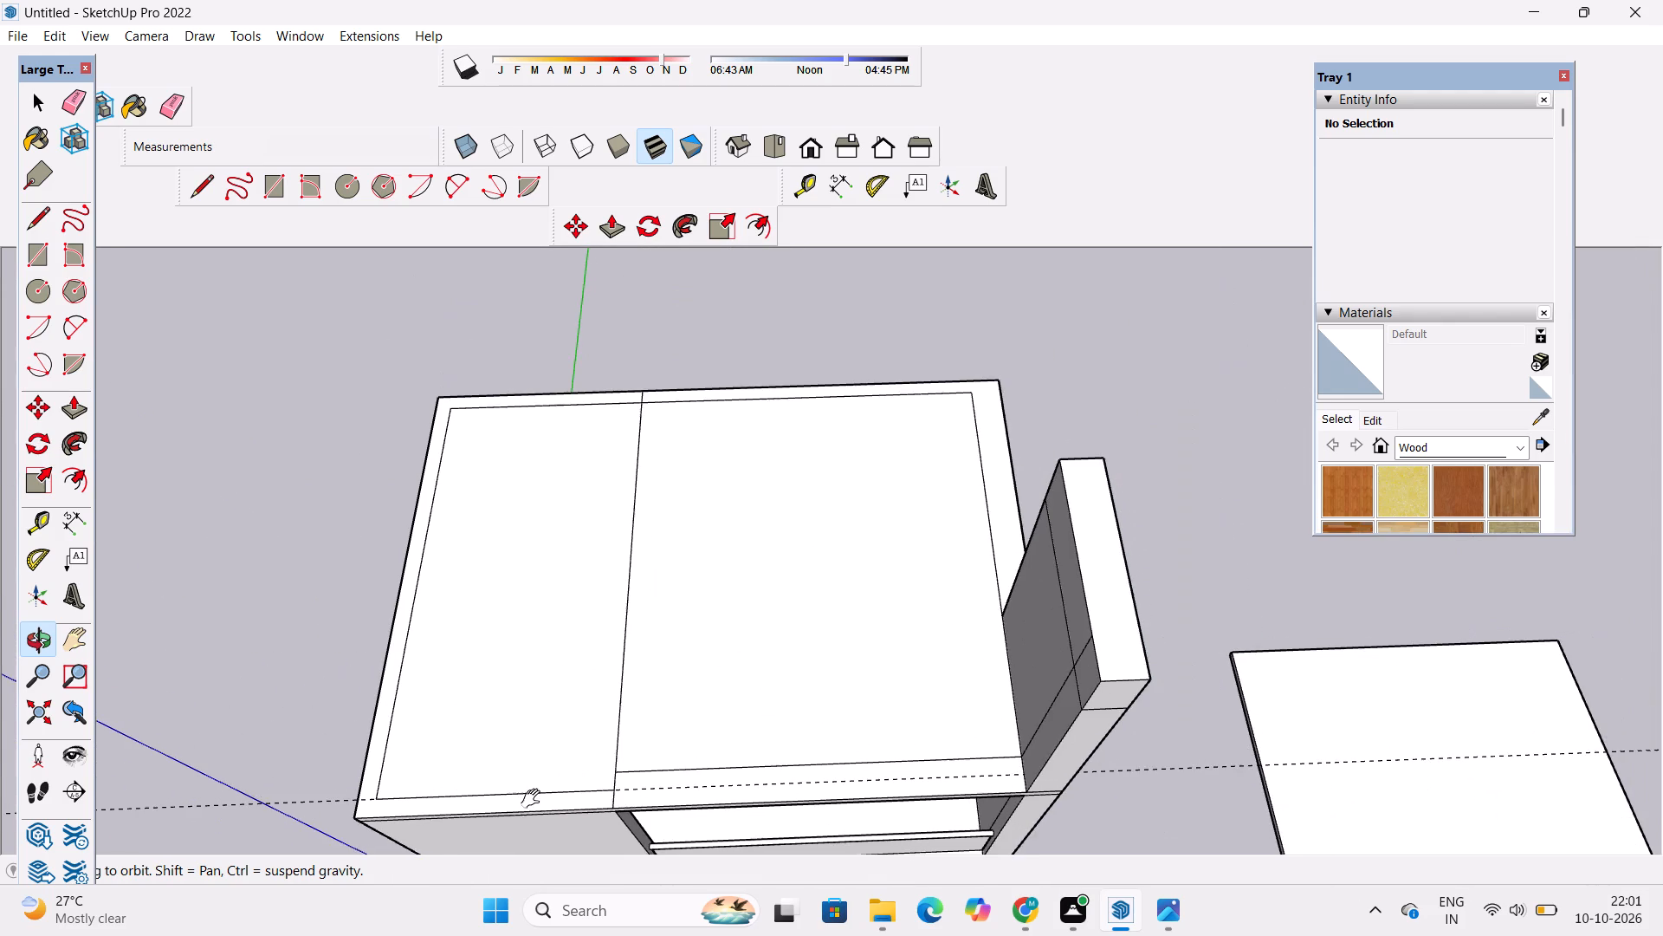
shift+drag(533, 800, 536, 773)
key(e)
click(716, 764)
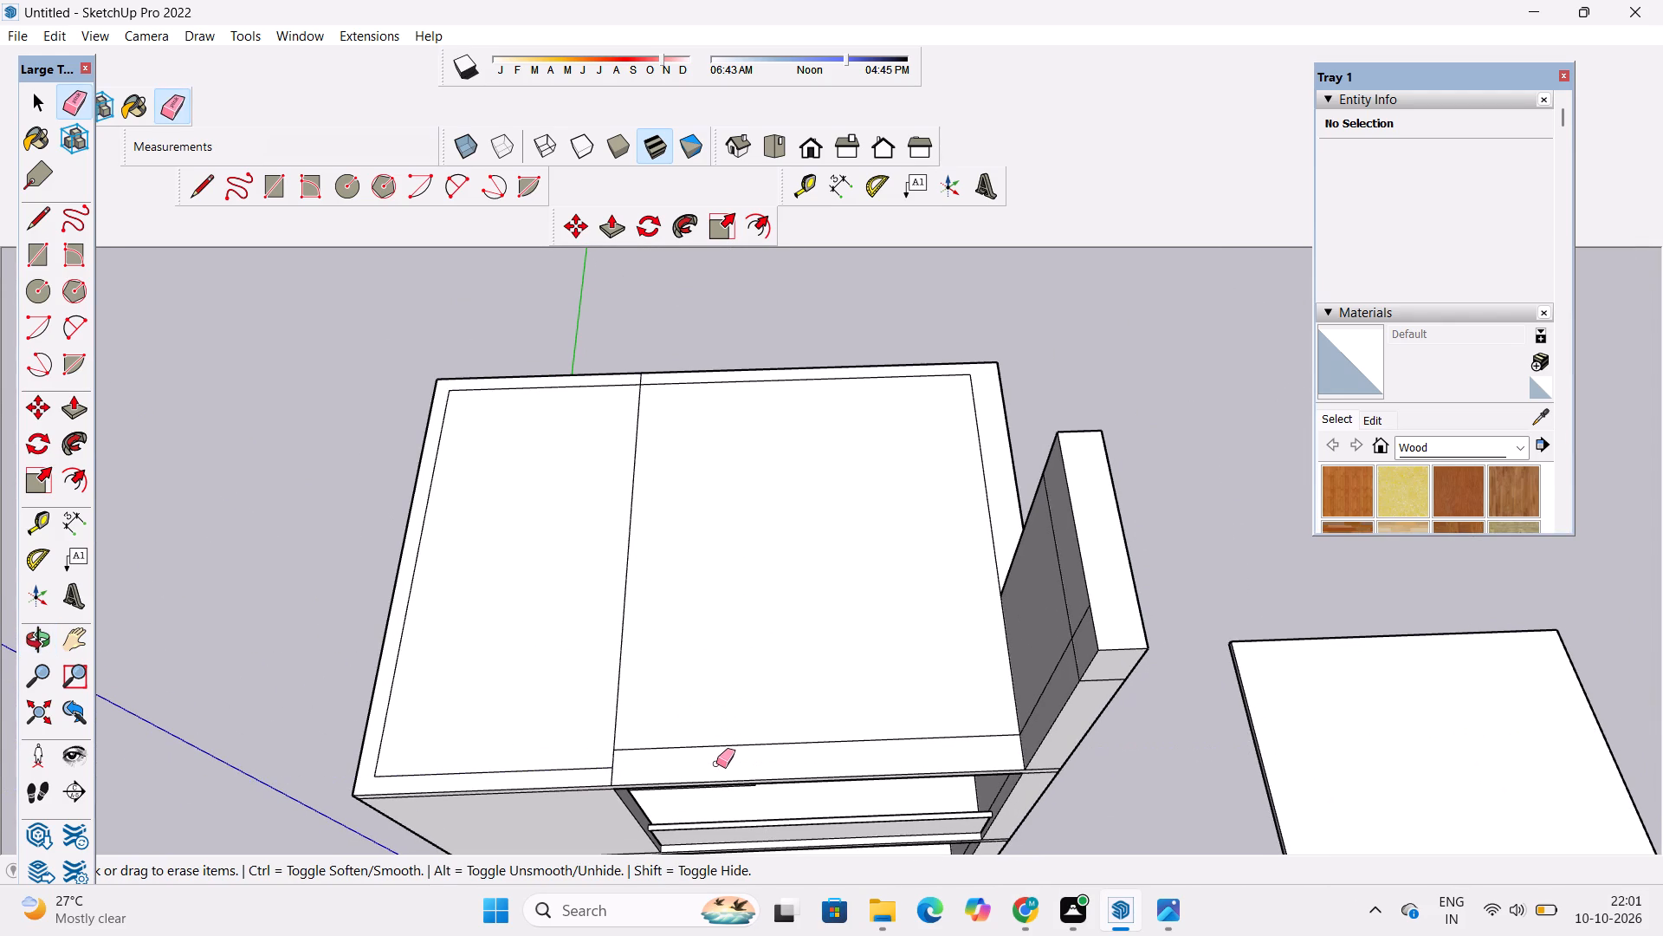
Place a guide parallel to the new front border line, level with the front-strip line beyond the dividing line.
key(space)
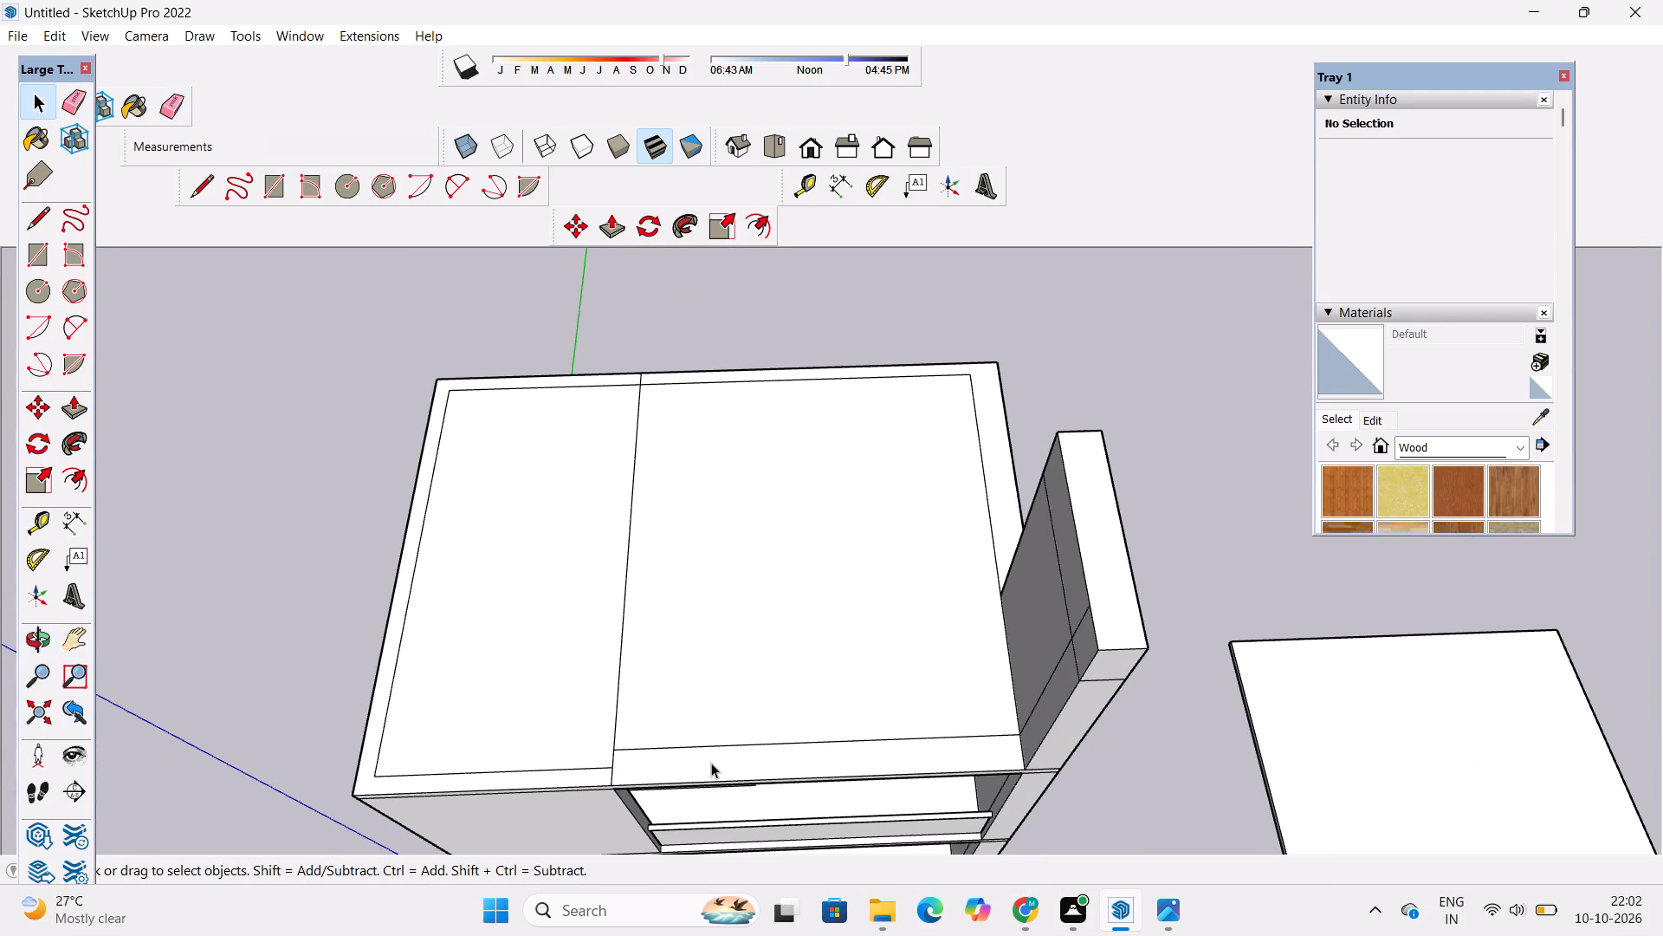
key(o)
click(763, 778)
scroll(689, 816, up, 2)
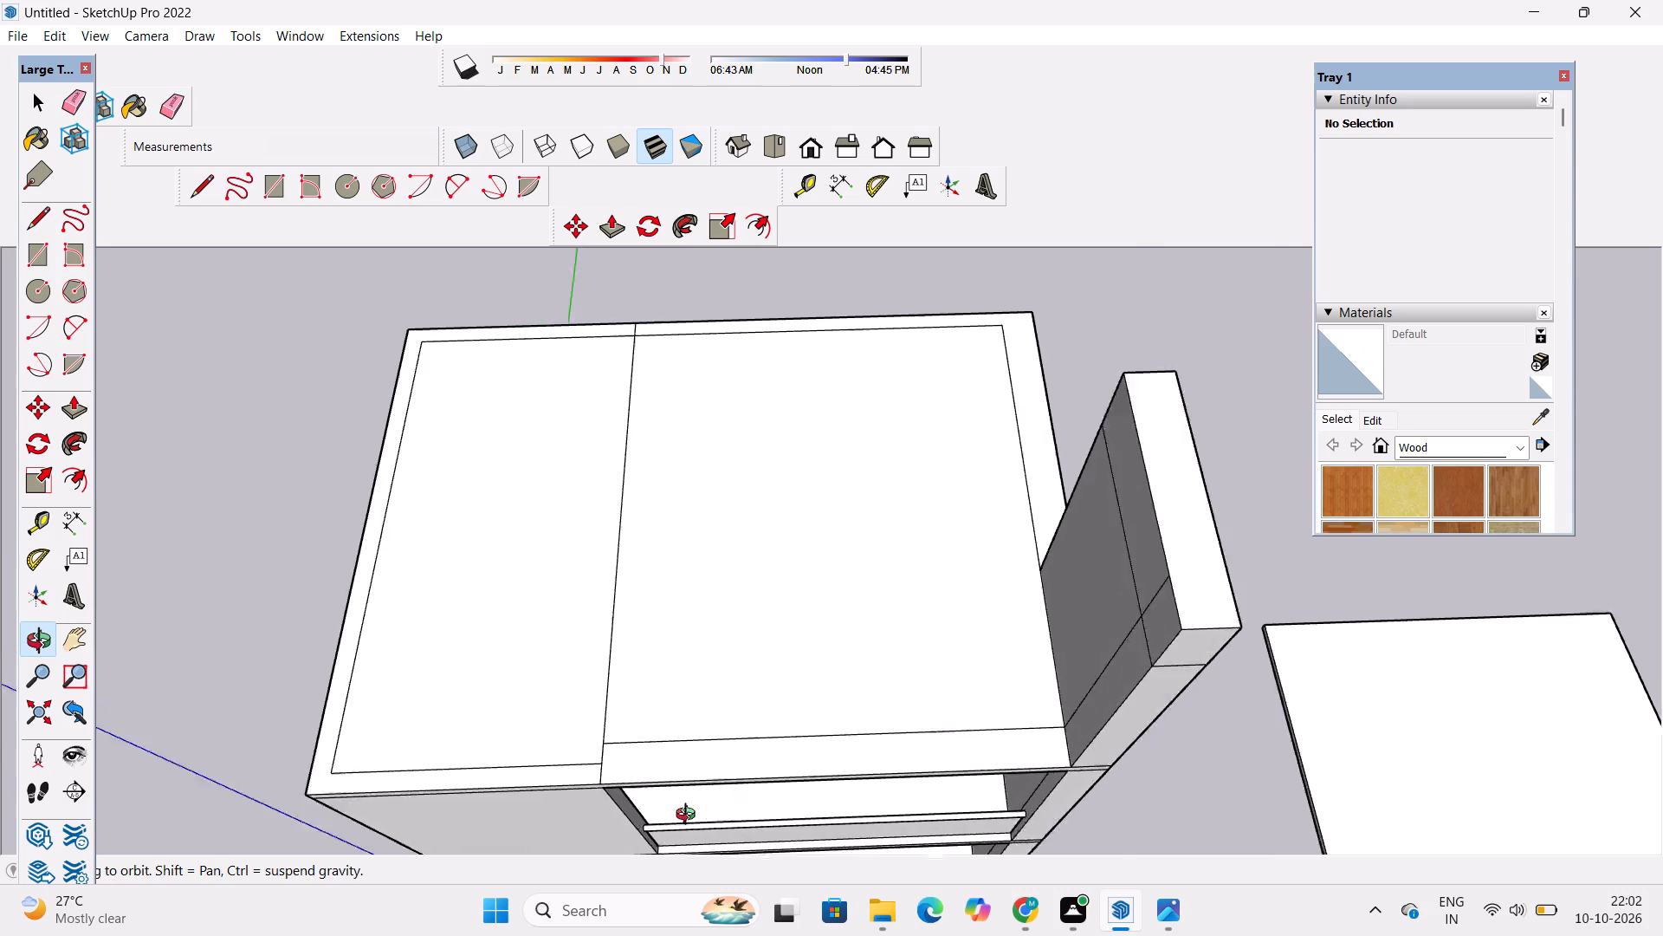
scroll(689, 816, up, 1)
shift+drag(657, 808, 677, 806)
scroll(665, 781, down, 4)
drag(636, 766, 636, 803)
scroll(625, 798, up, 2)
shift+drag(620, 778, 626, 793)
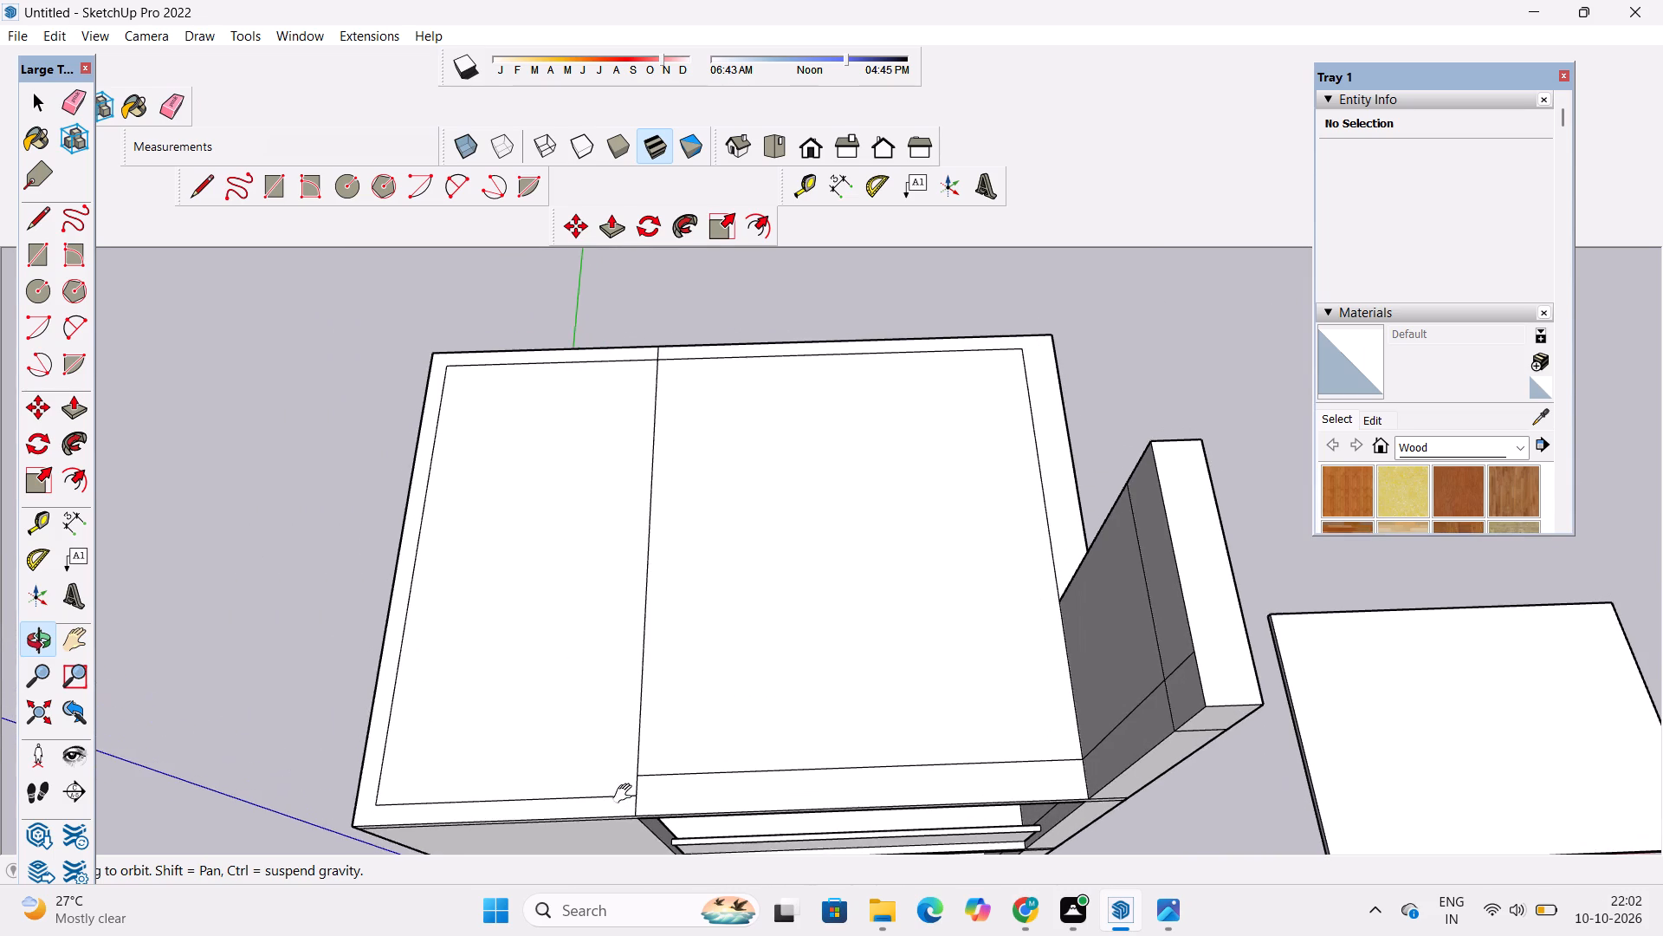
shift+drag(626, 794, 656, 773)
drag(656, 773, 654, 798)
key(t)
scroll(643, 764, up, 3)
click(605, 806)
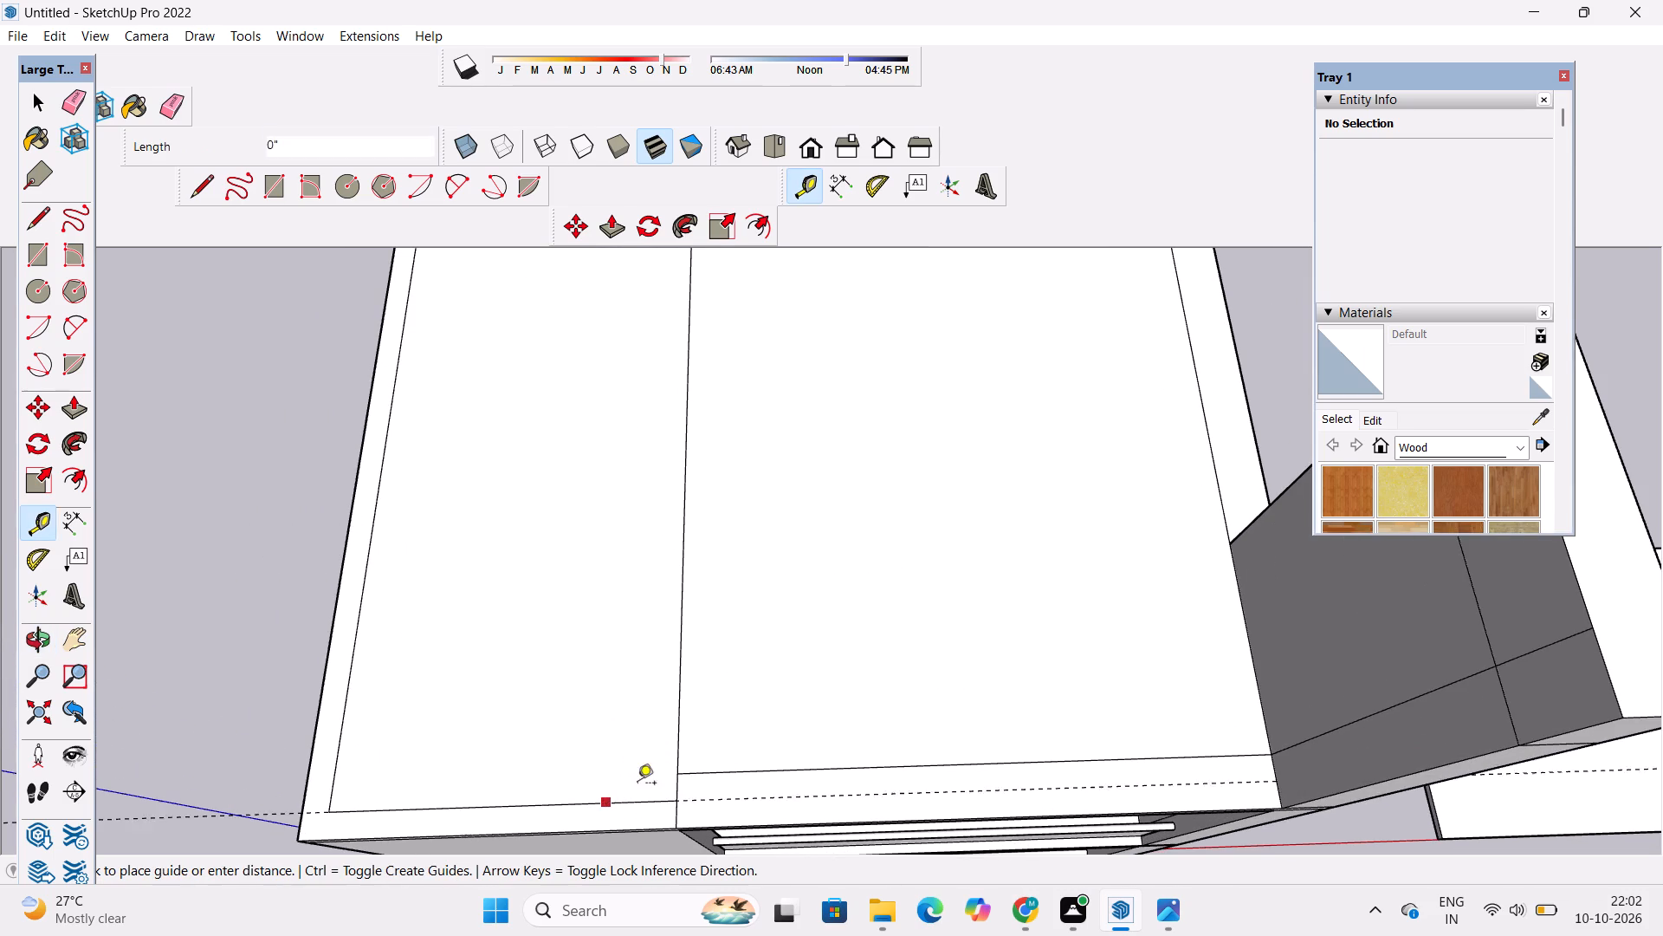
click(683, 772)
Draw a 19' 6" line along the guide from the dividing line to the inner side border line.
key(space)
text(l)
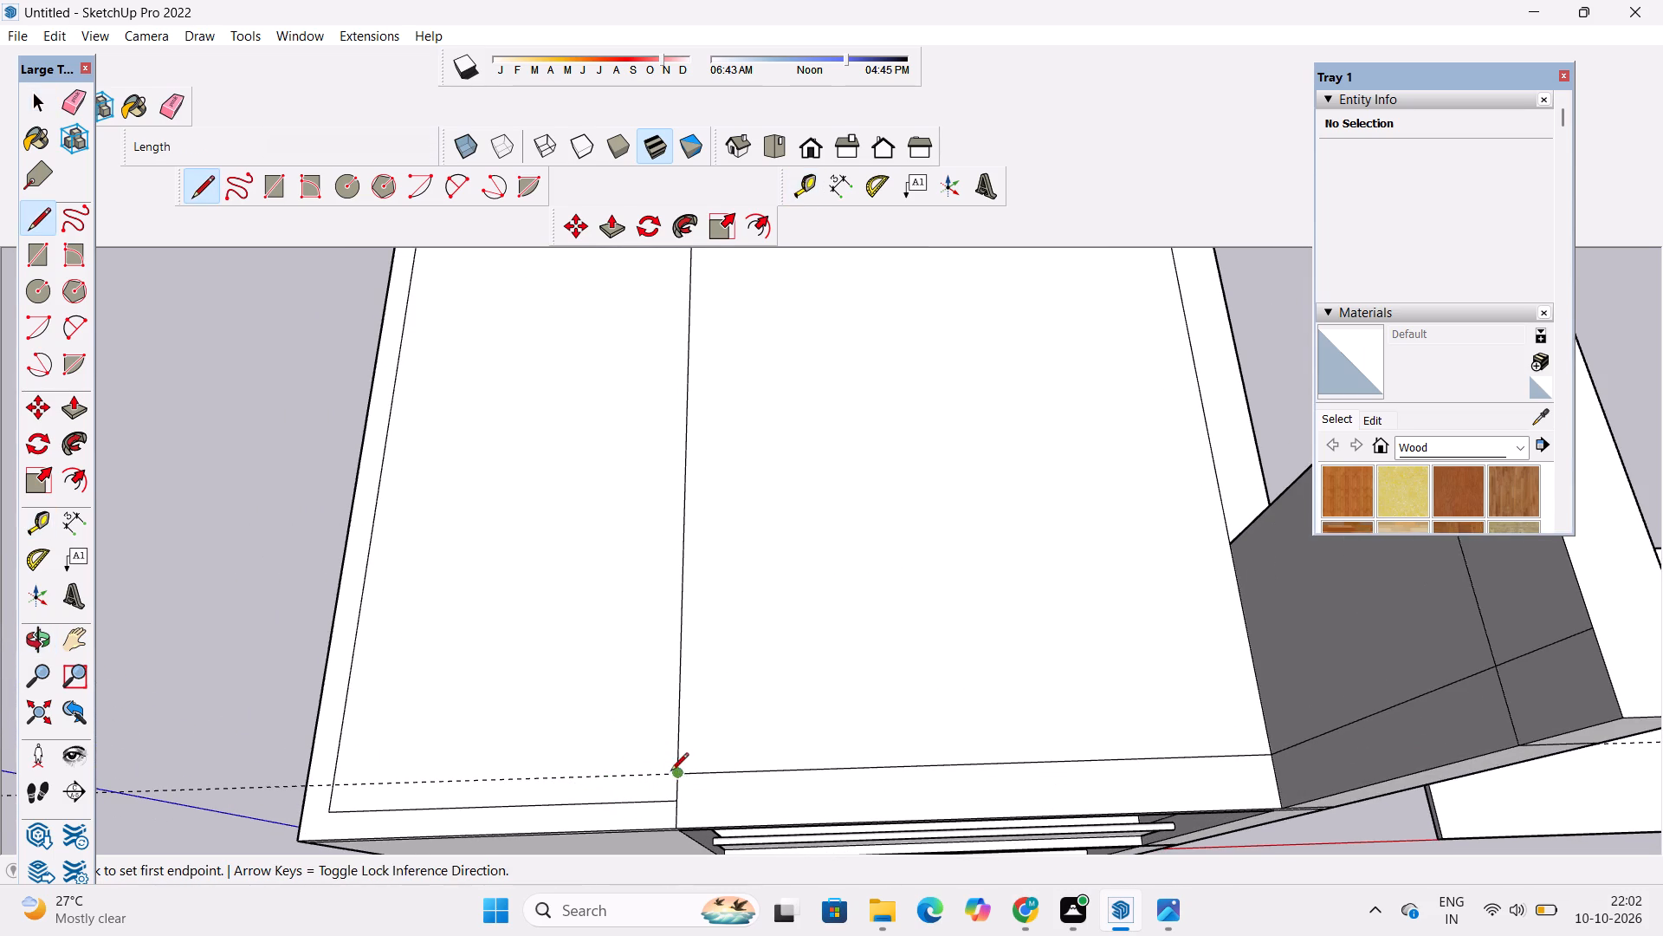
click(680, 777)
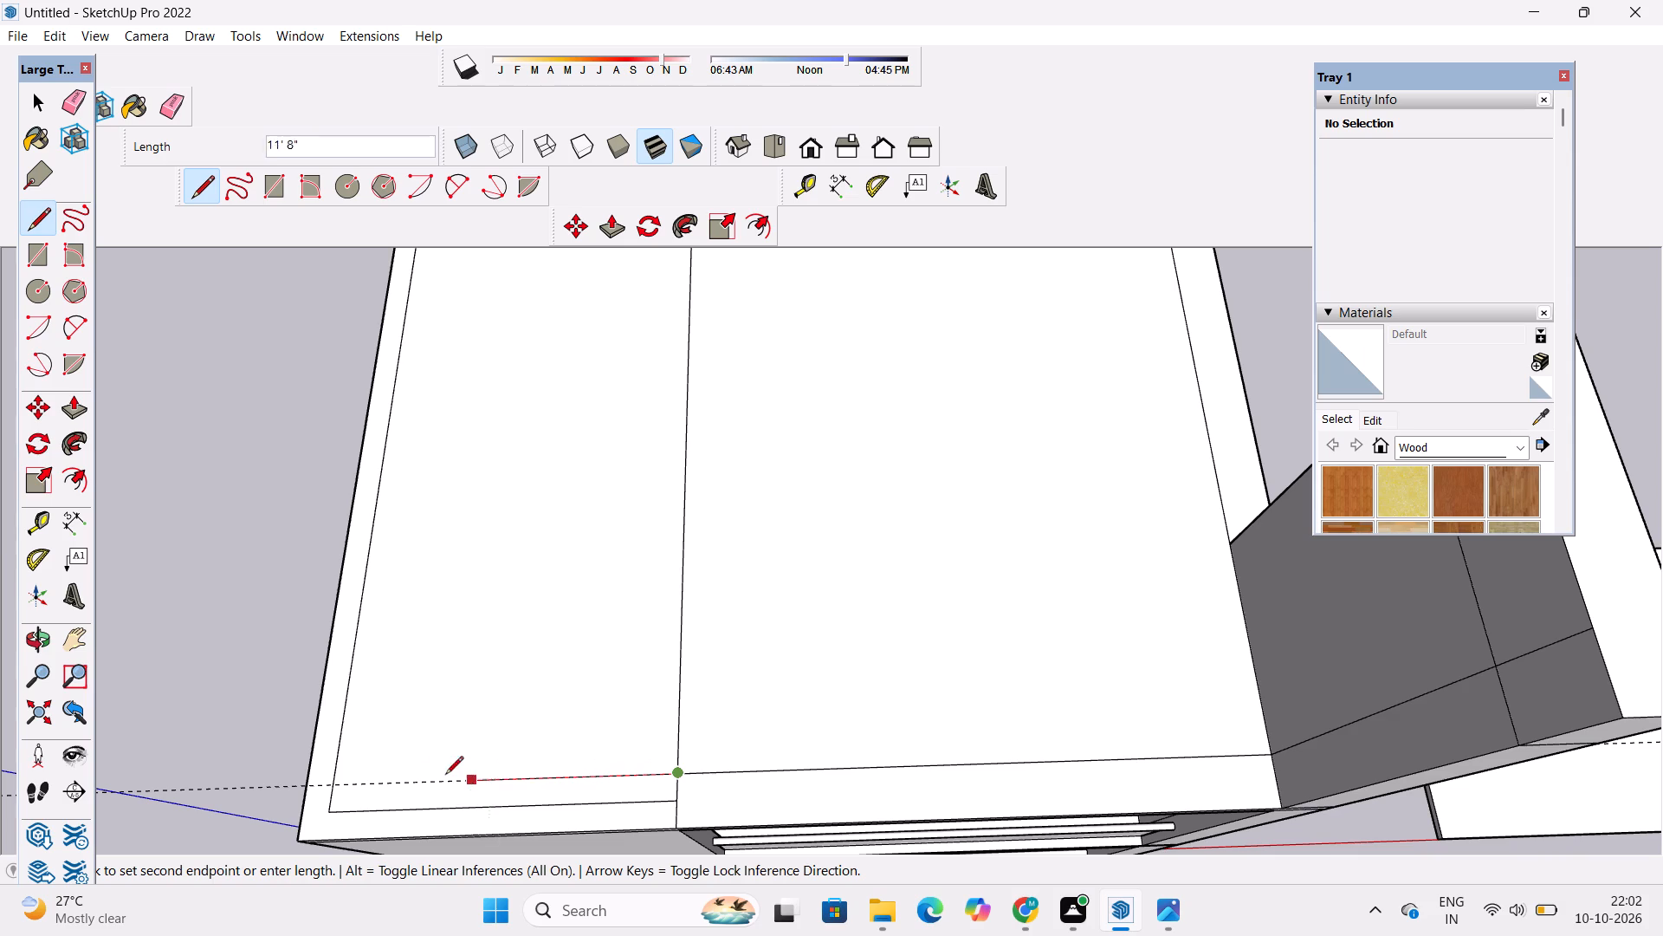
click(337, 792)
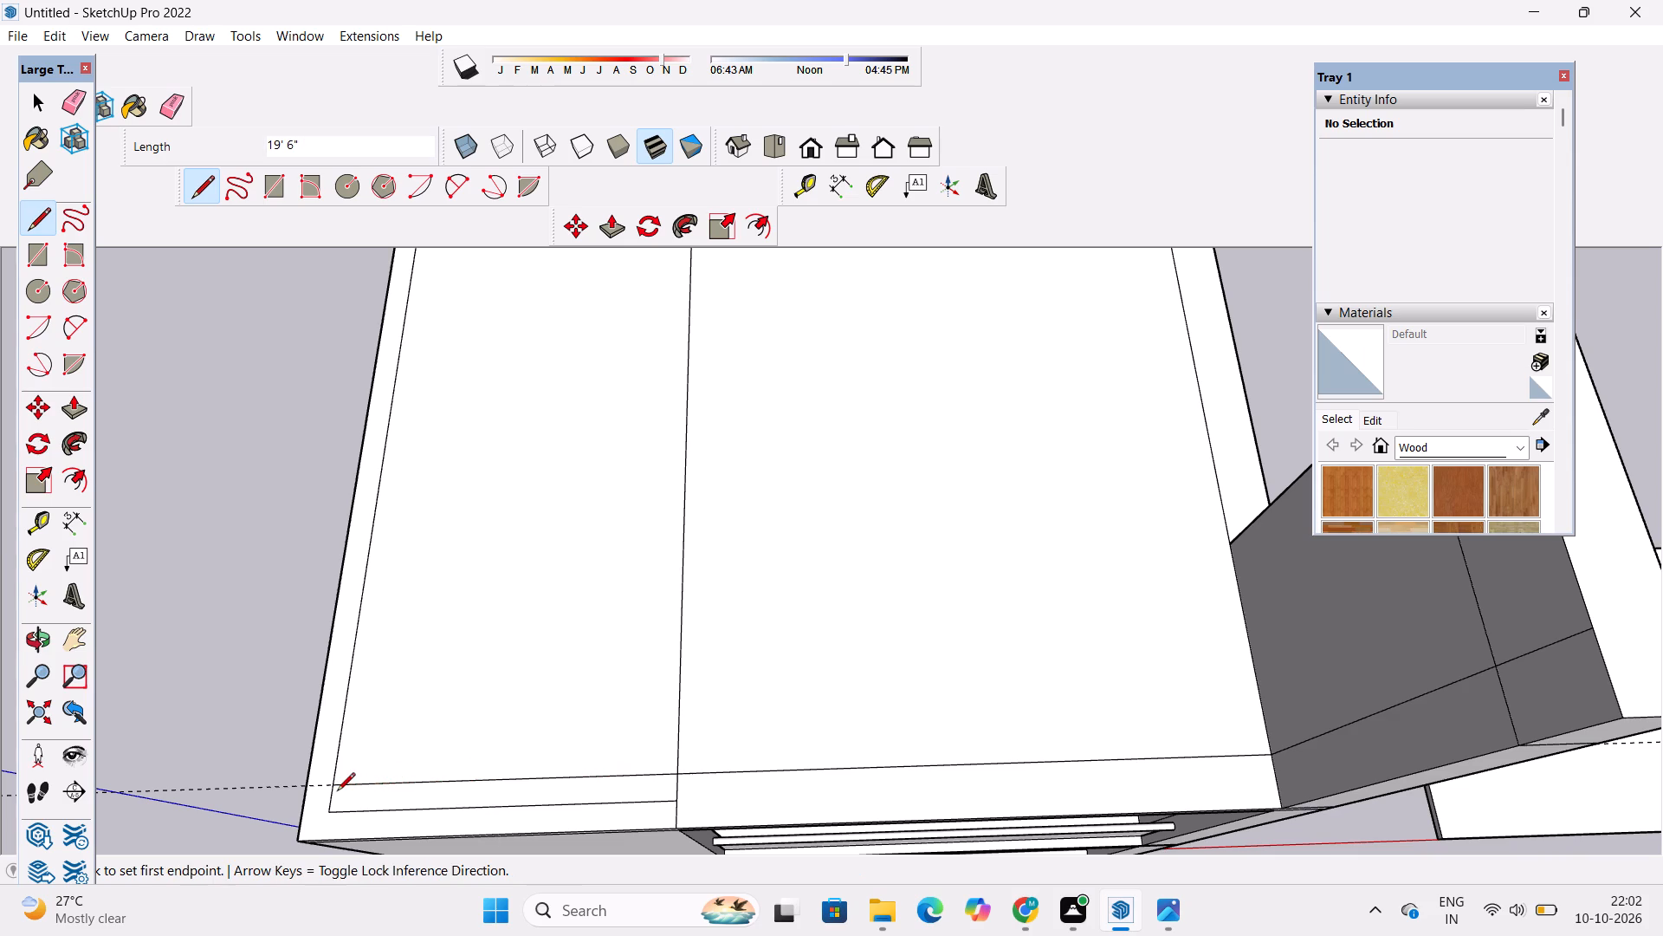
Erase the guide aligned with the front-strip line.
key(space)
scroll(359, 790, down, 2)
key(e)
drag(260, 772, 260, 822)
Place a guide 1.5' behind the front-strip line, across the width of the roof.
key(space)
key(o)
drag(421, 898, 421, 832)
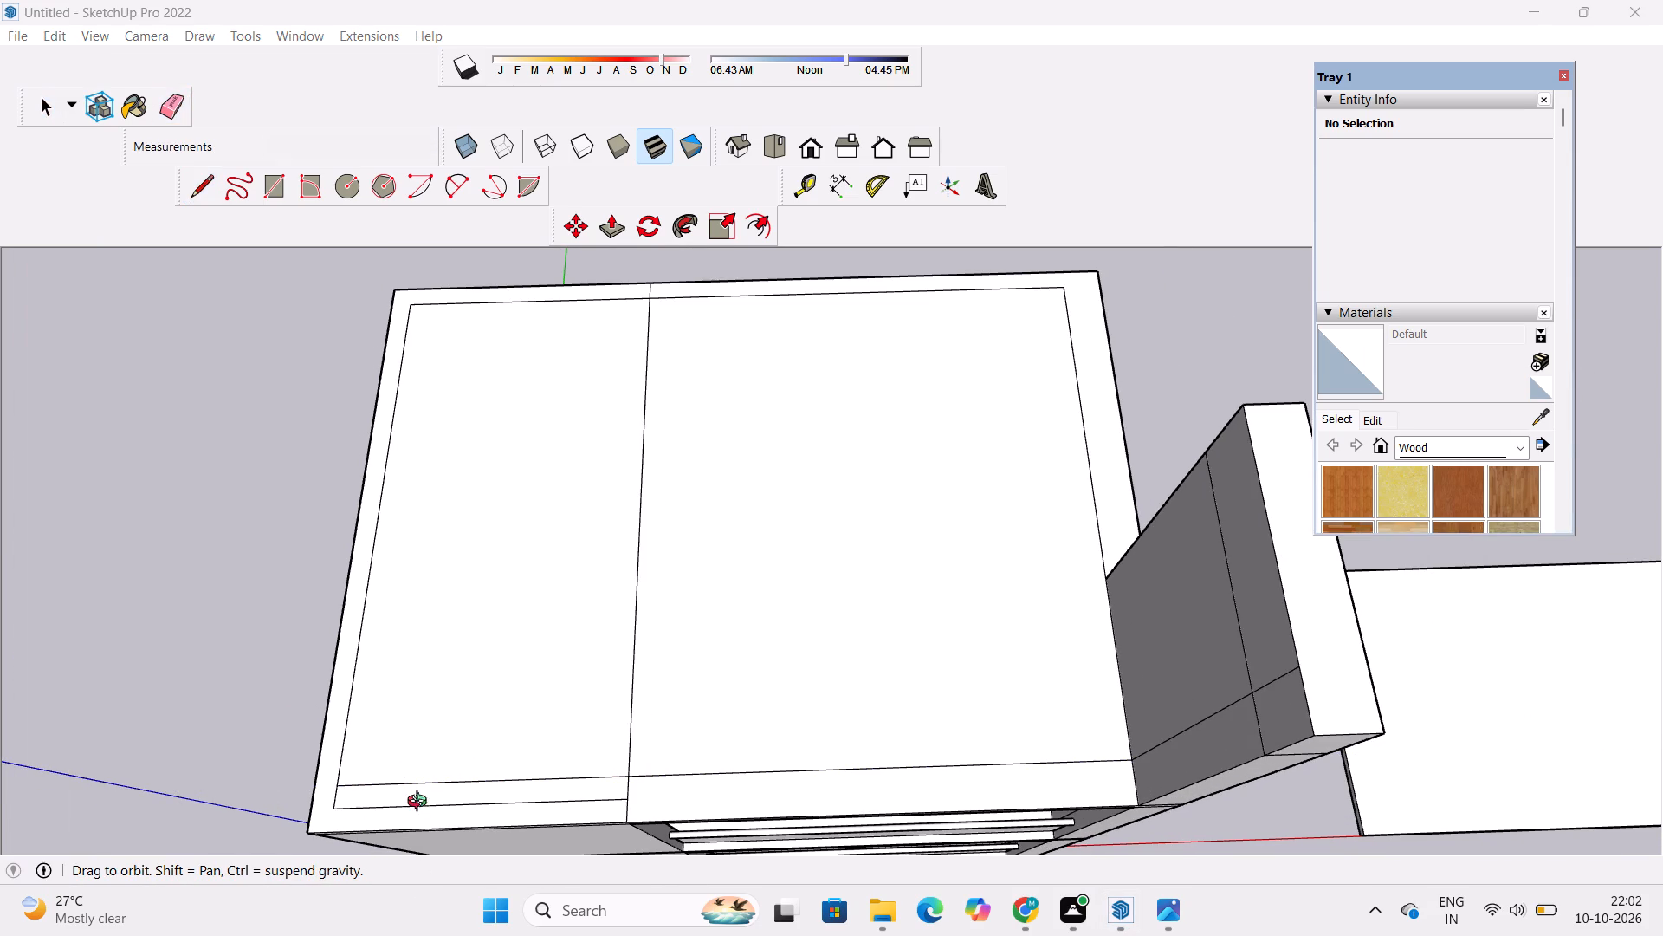
drag(701, 807, 688, 710)
scroll(668, 749, up, 3)
shift+drag(668, 749, 727, 760)
drag(723, 752, 710, 795)
drag(694, 793, 685, 850)
scroll(665, 788, up, 3)
shift+drag(664, 783, 631, 711)
drag(629, 707, 657, 747)
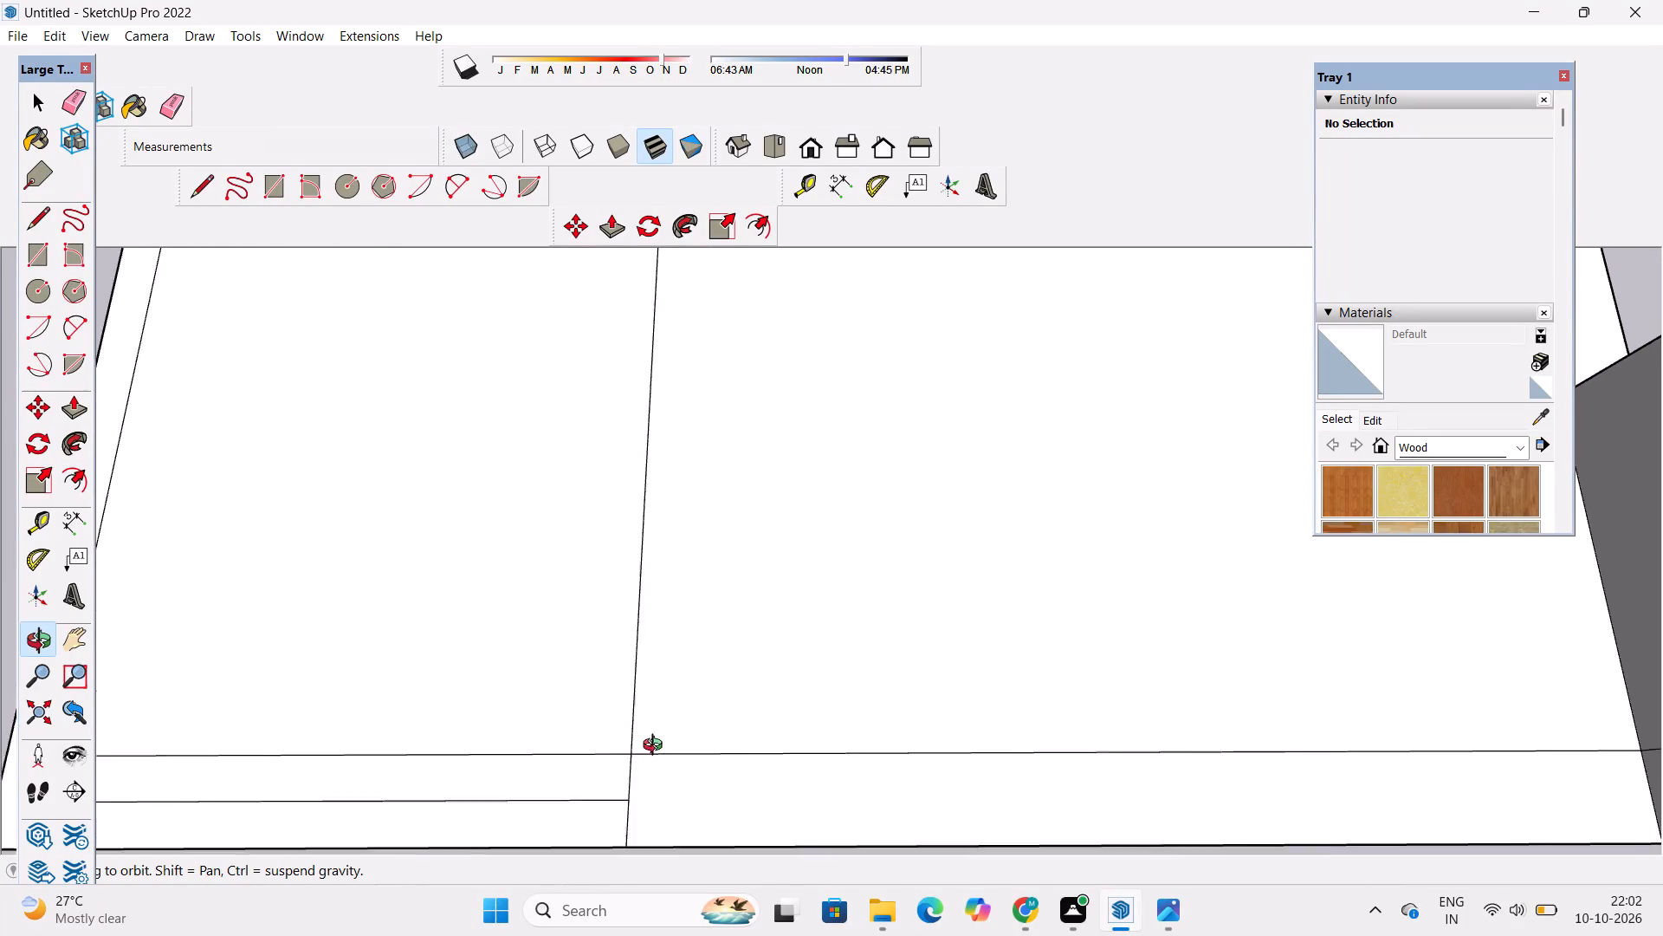
drag(657, 747, 657, 748)
shift+drag(668, 758, 668, 736)
shift+scroll(668, 719, down, 5)
shift+drag(697, 771, 697, 786)
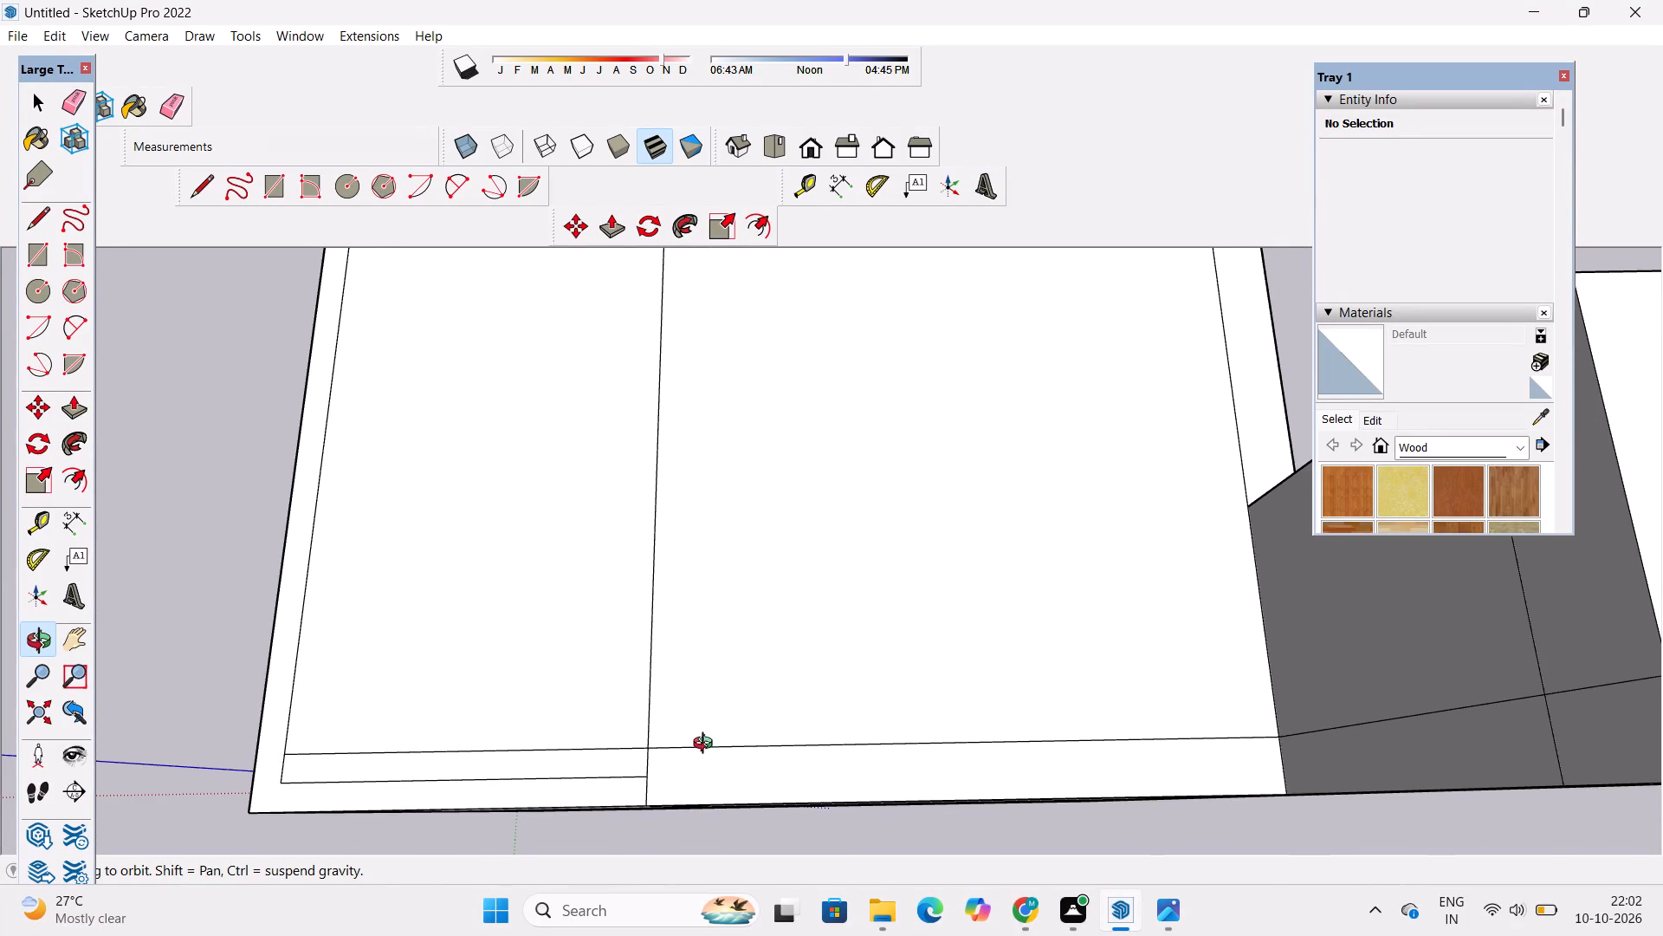
key(t)
click(732, 752)
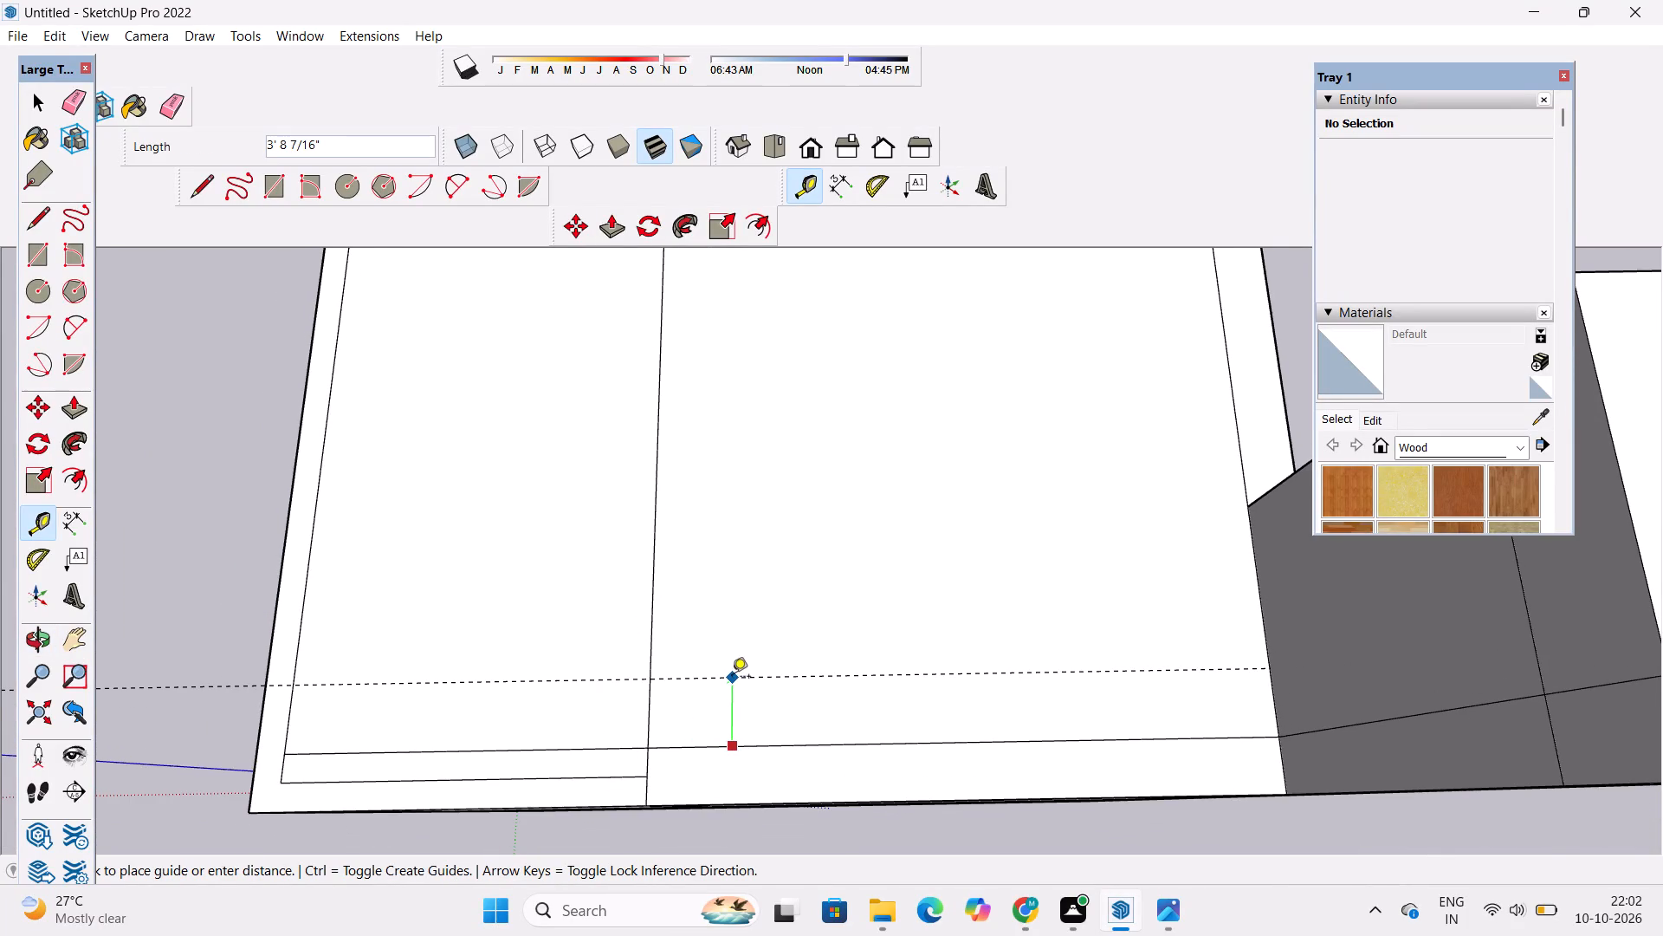
text(1.5')
key(Return)
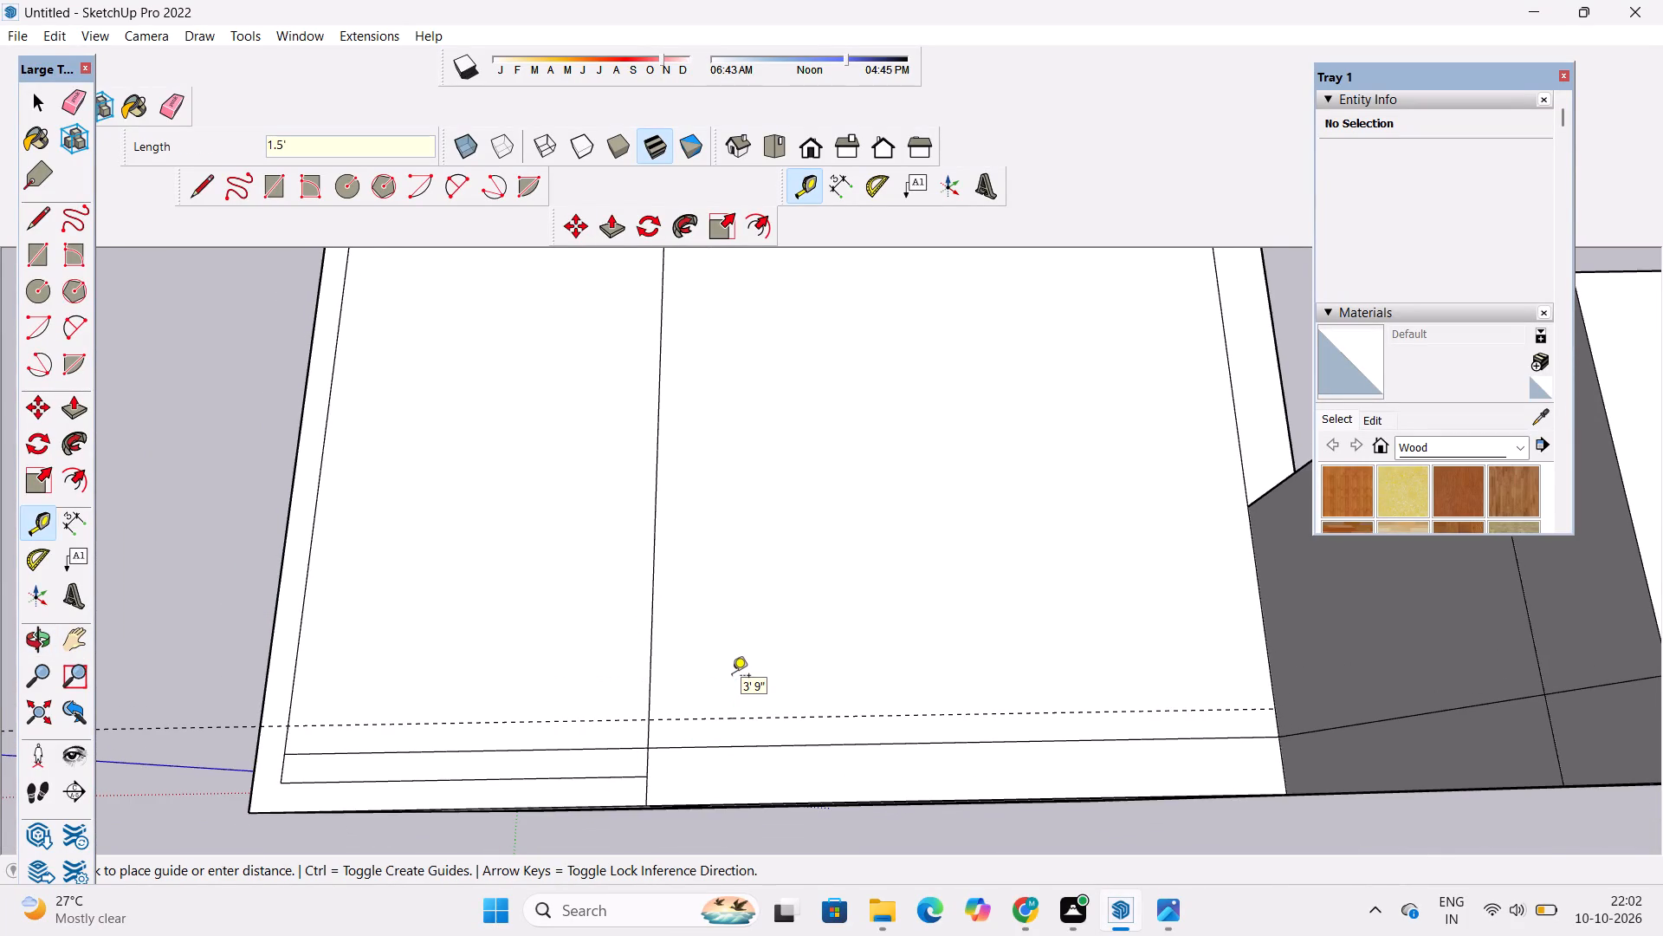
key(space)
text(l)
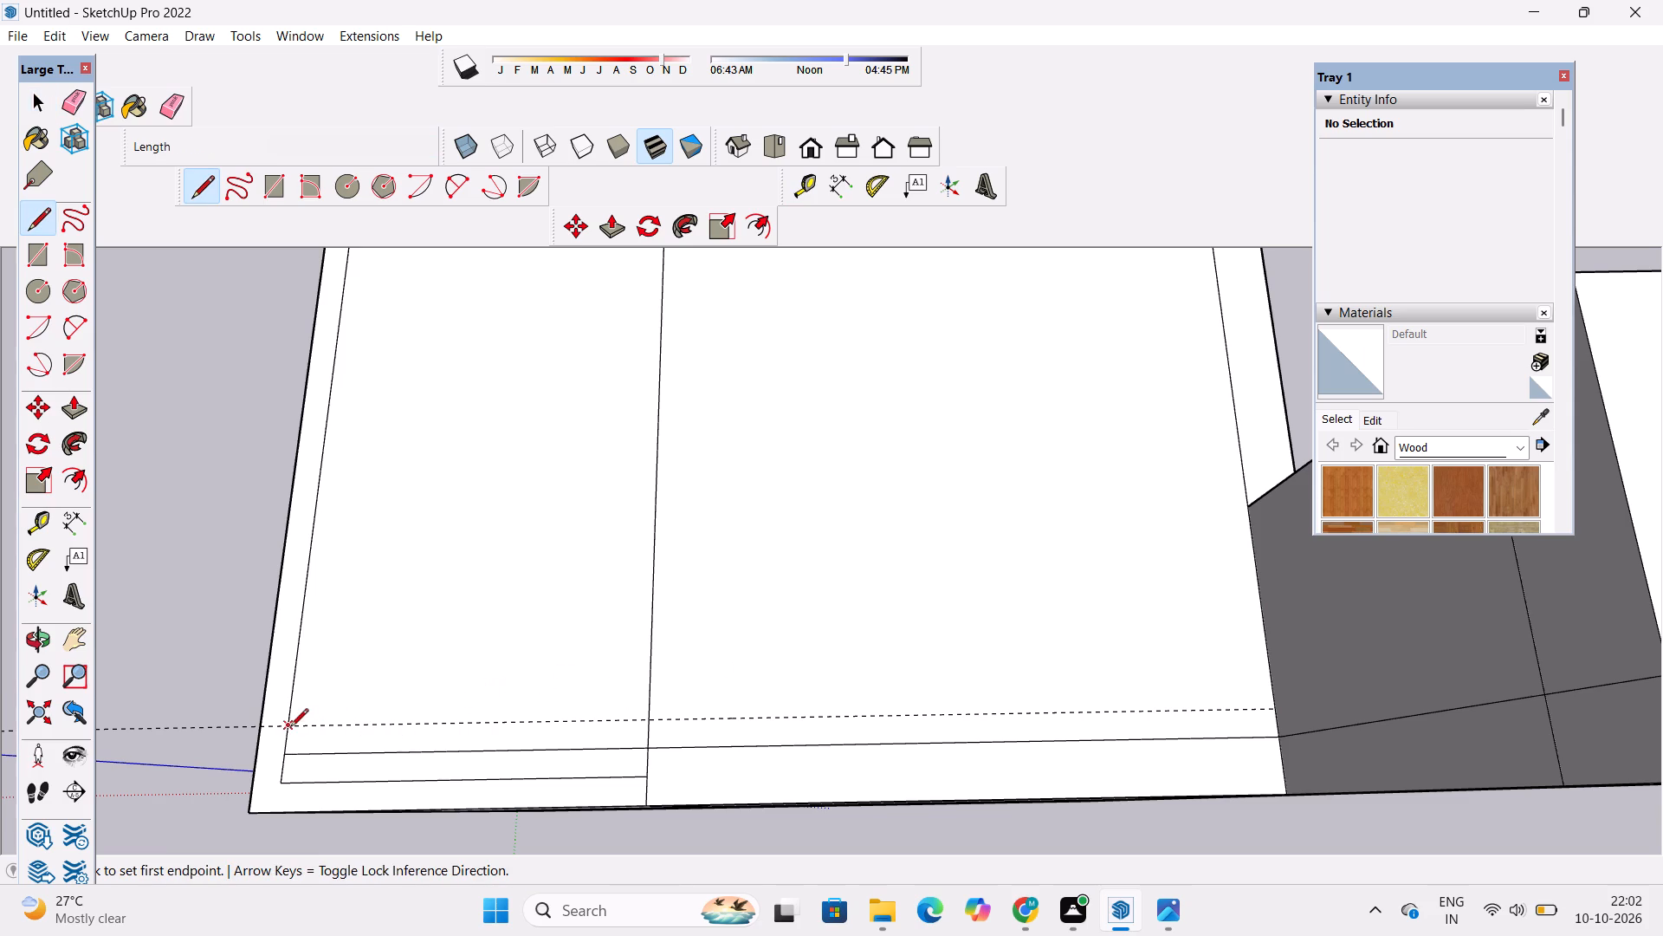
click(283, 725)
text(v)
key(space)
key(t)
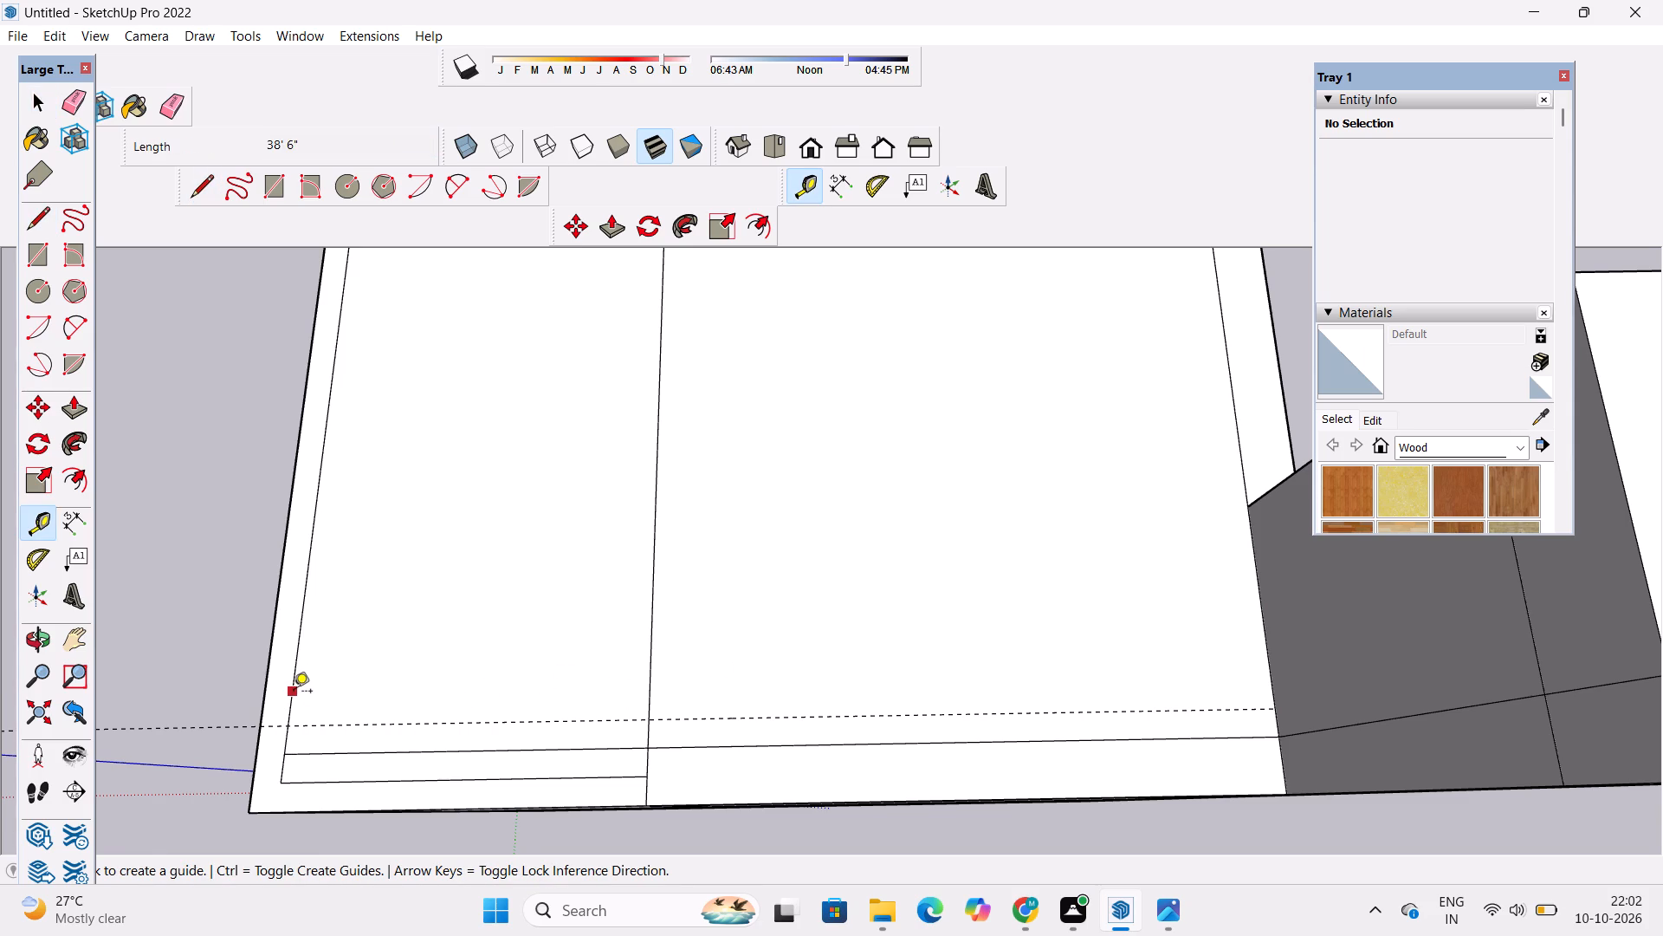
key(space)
Erase the front-to-back dividing line between the front-strip line and the rear inner border line.
key(e)
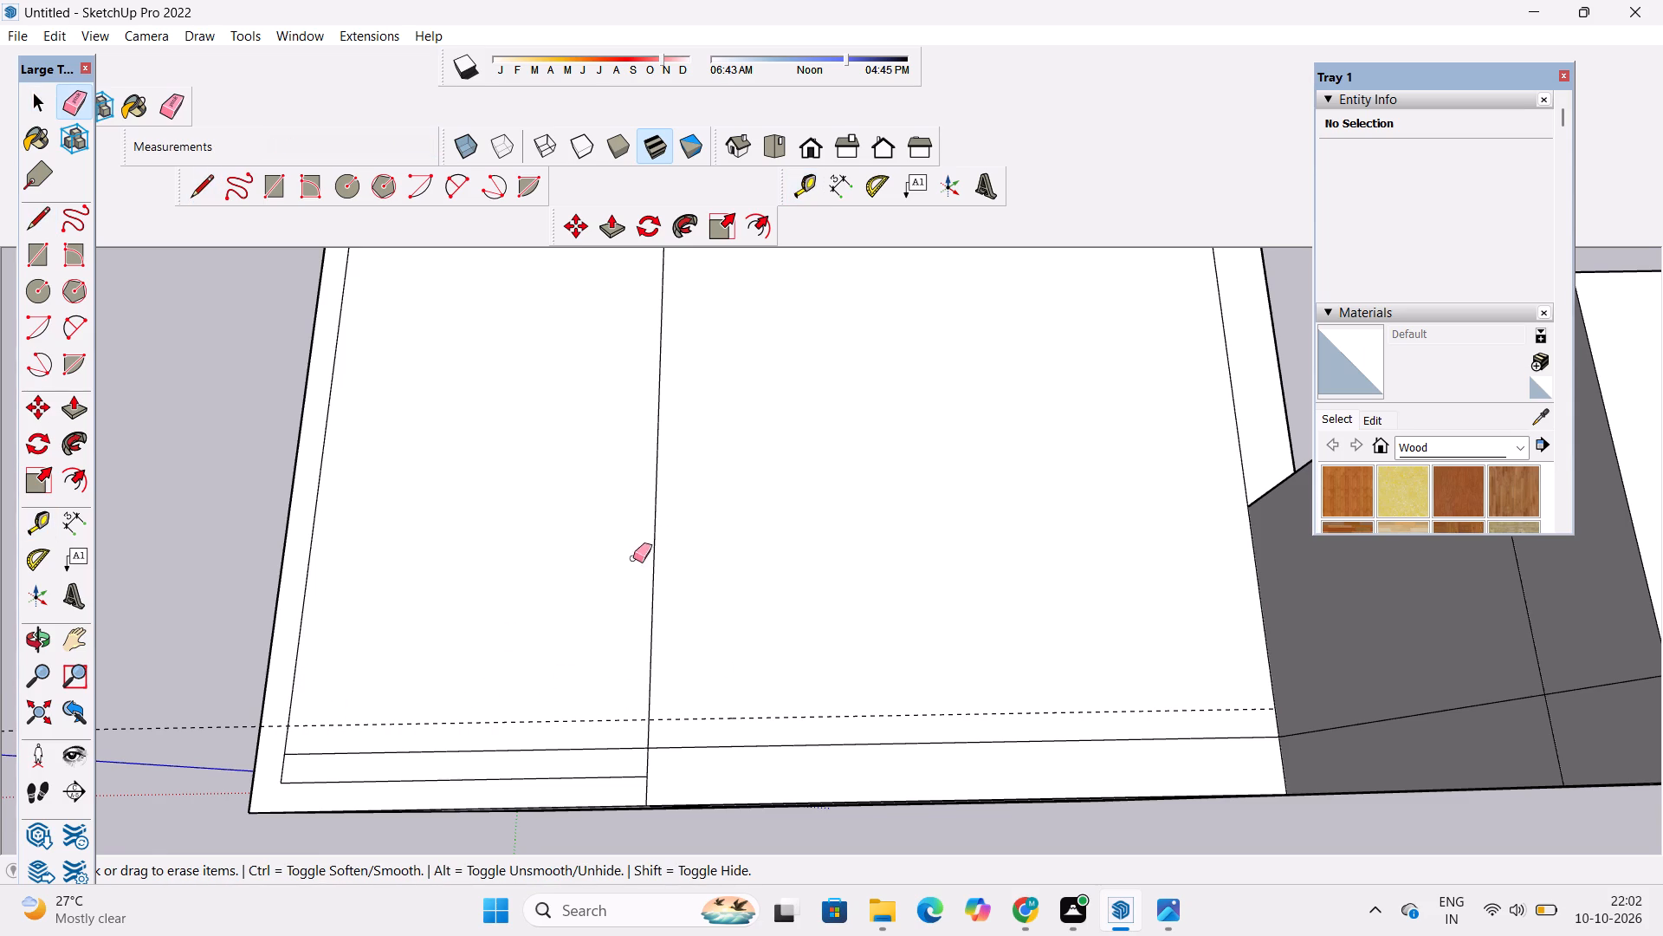
drag(654, 545, 640, 589)
key(space)
Place a front-to-back guide 23' from the inner side border line opposite the raised wall.
text(t)
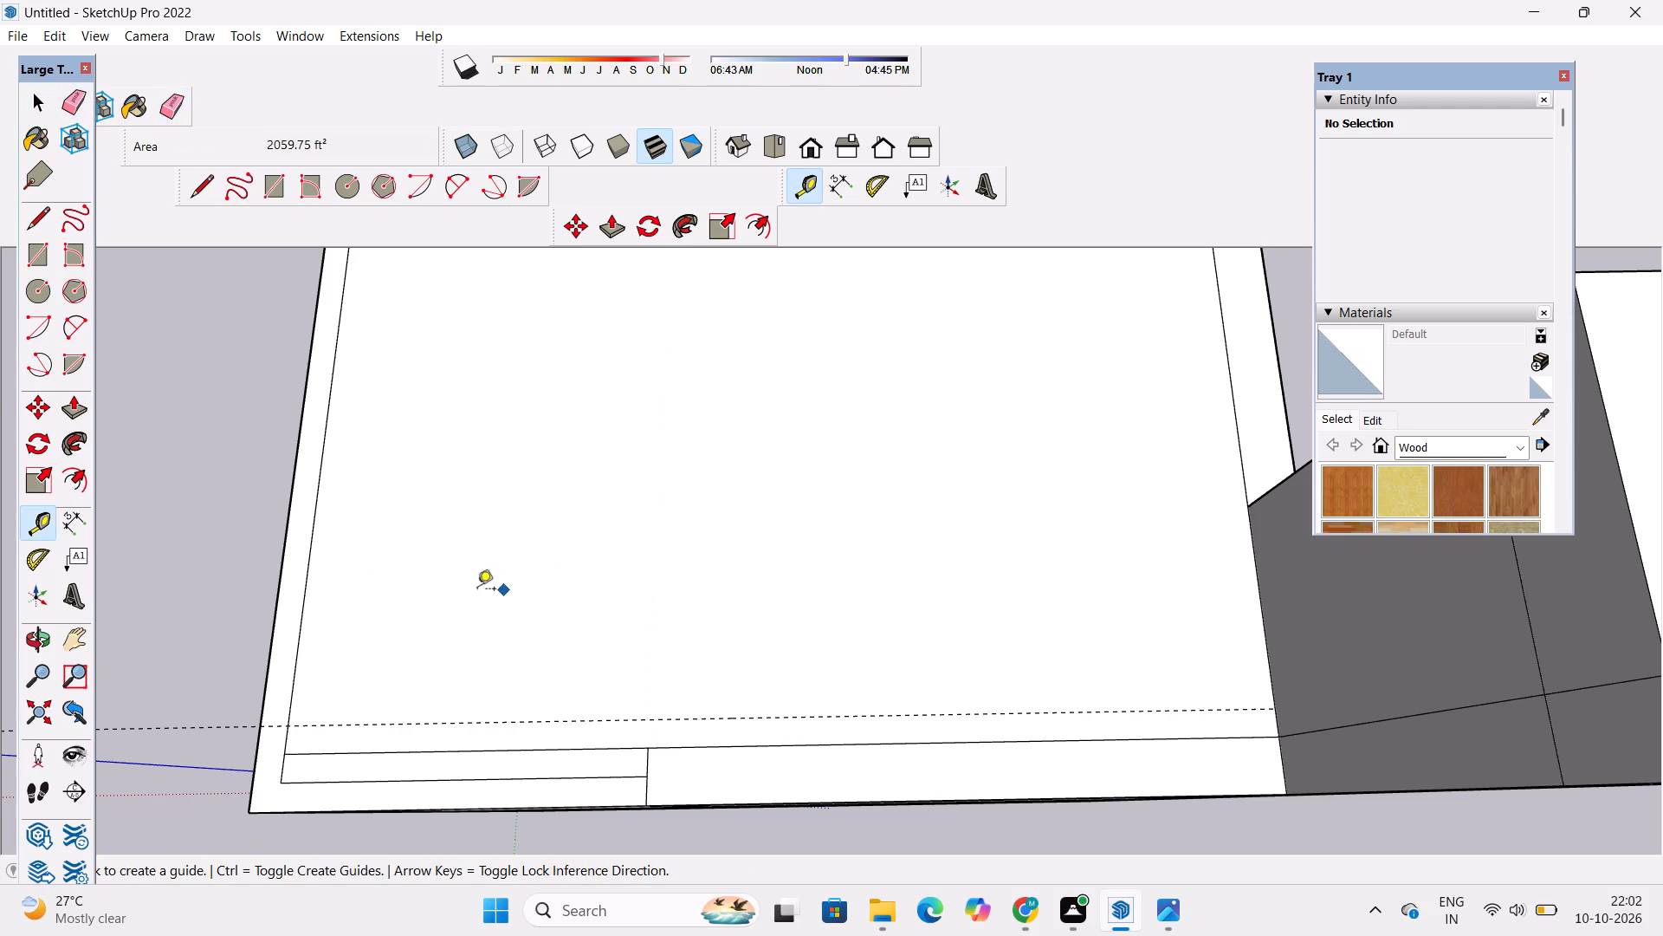
click(322, 485)
scroll(430, 499, down, 3)
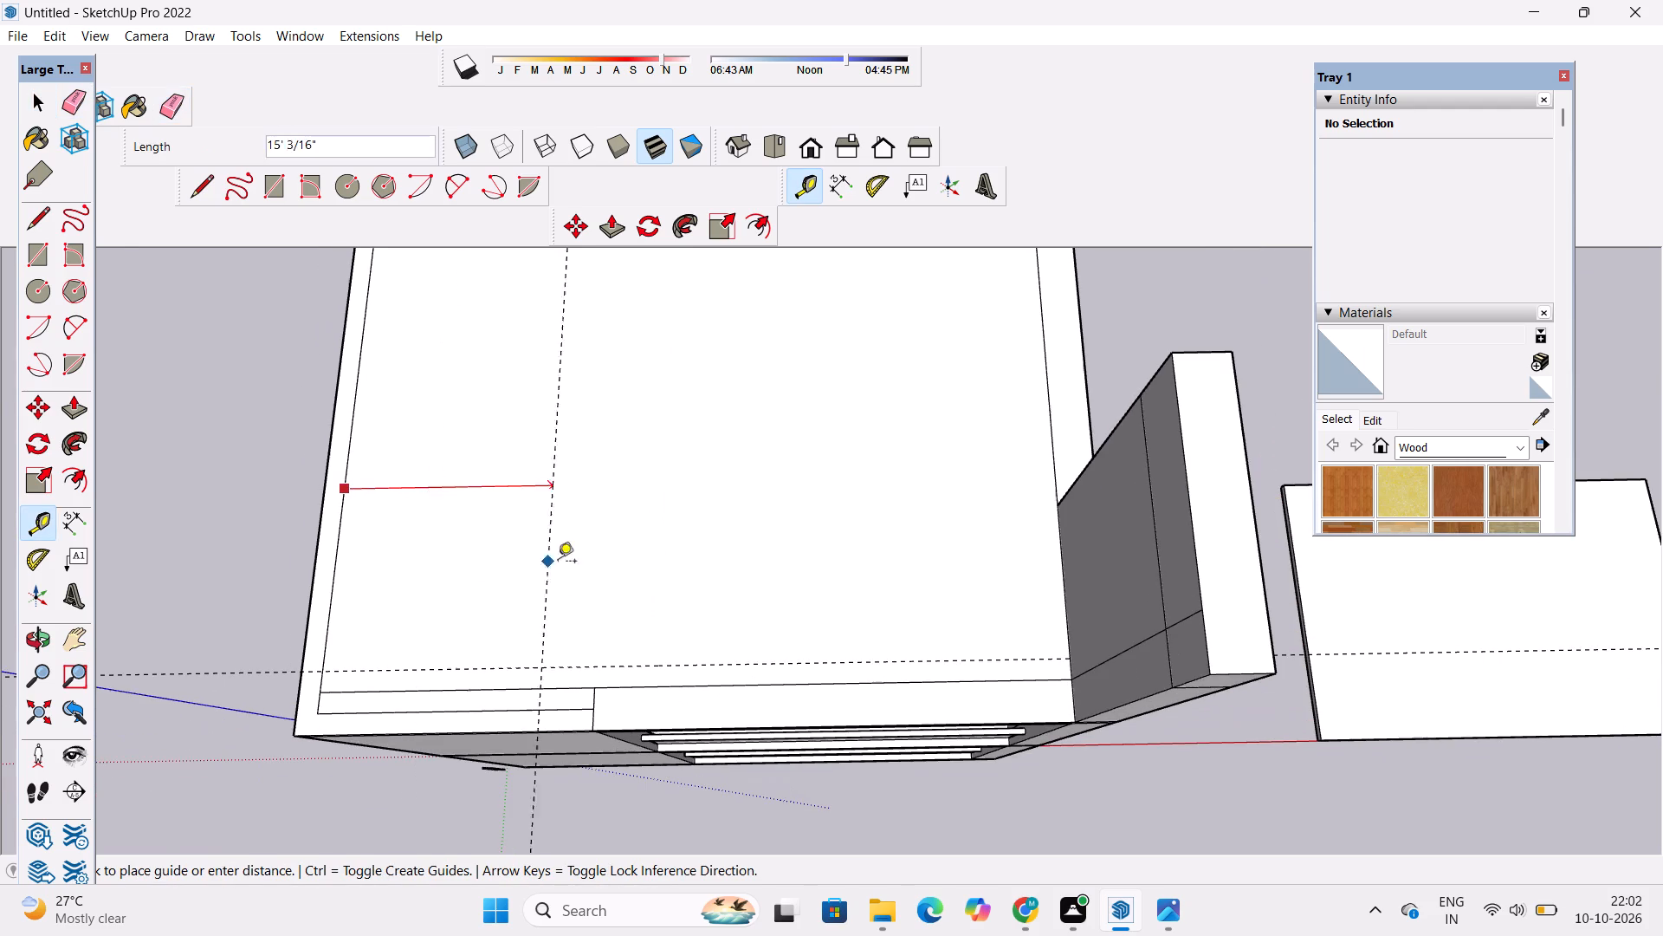
scroll(645, 615, up, 1)
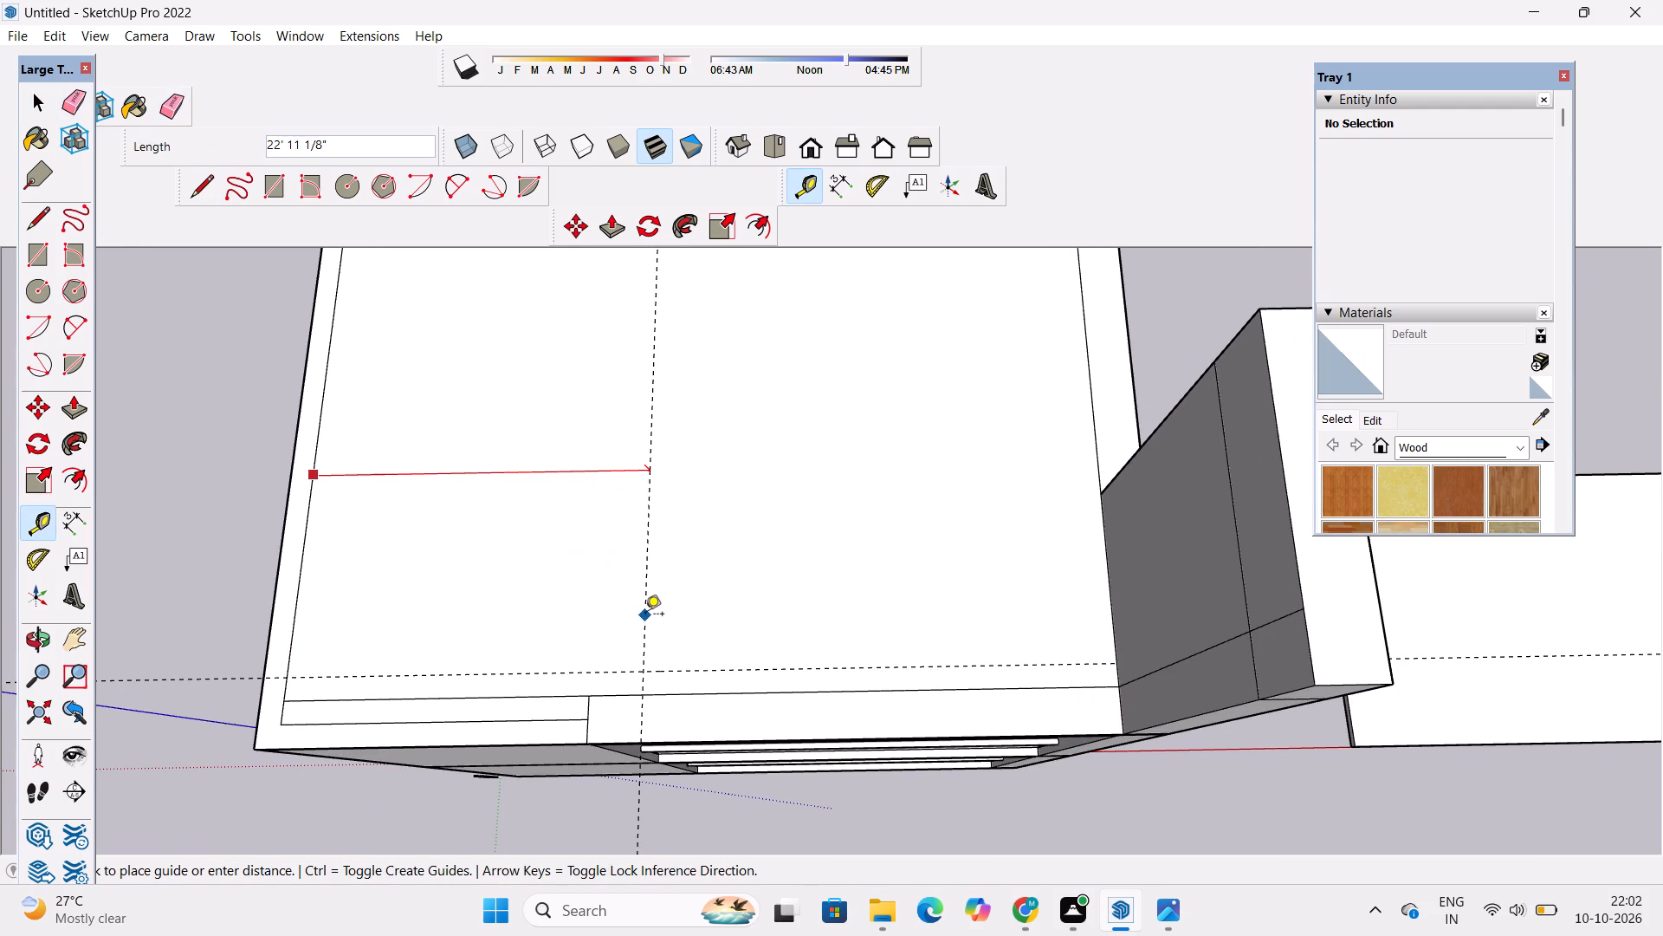
text(23')
key(Return)
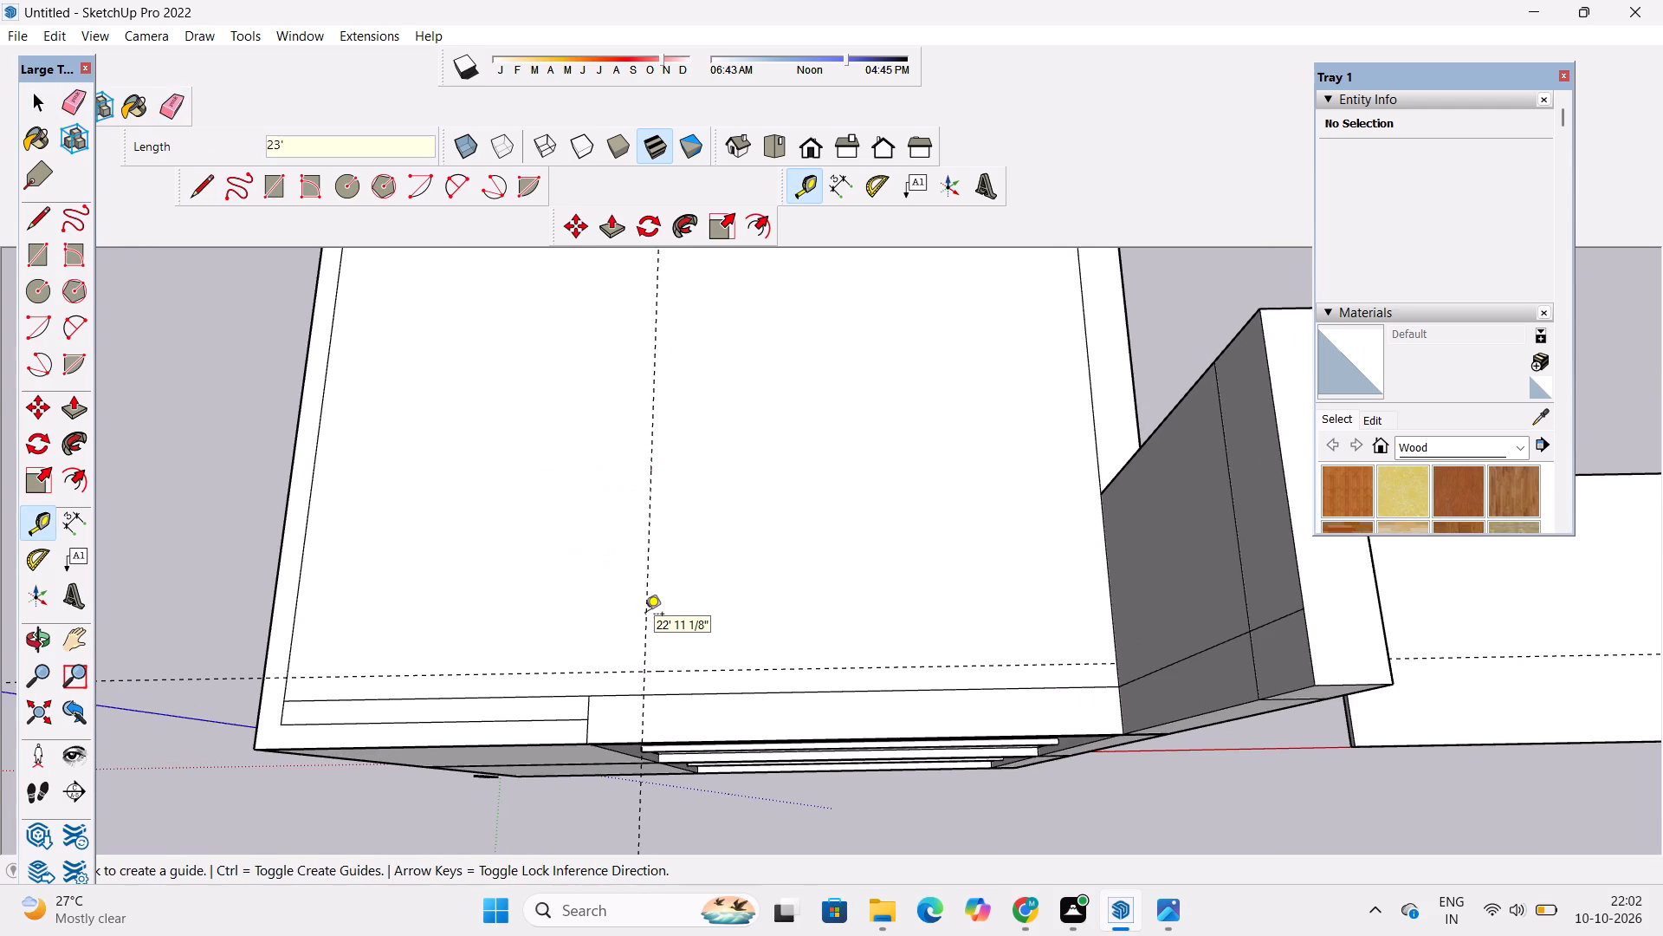
Draw a 40' line along the front-to-back guide from the front-strip line to the roof's rear edge.
key(o)
scroll(632, 656, down, 3)
shift+drag(636, 690, 636, 800)
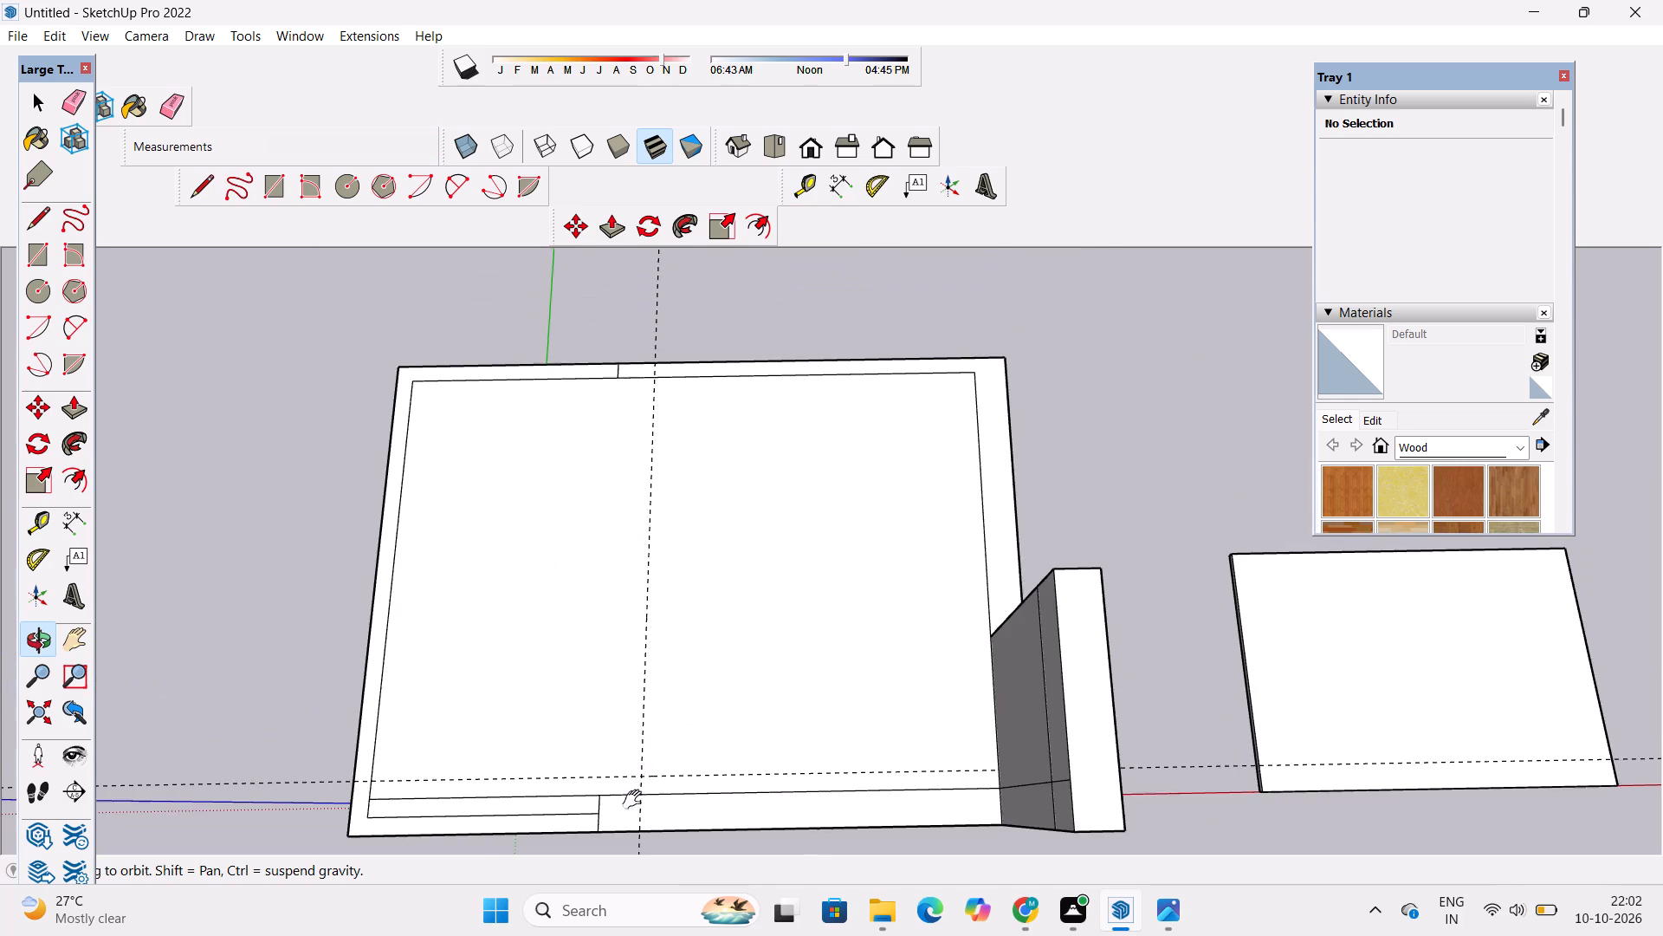
shift+drag(636, 800, 636, 799)
drag(637, 807, 637, 770)
scroll(637, 764, up, 3)
shift+drag(637, 764, 618, 803)
shift+click(618, 803)
text(kl)
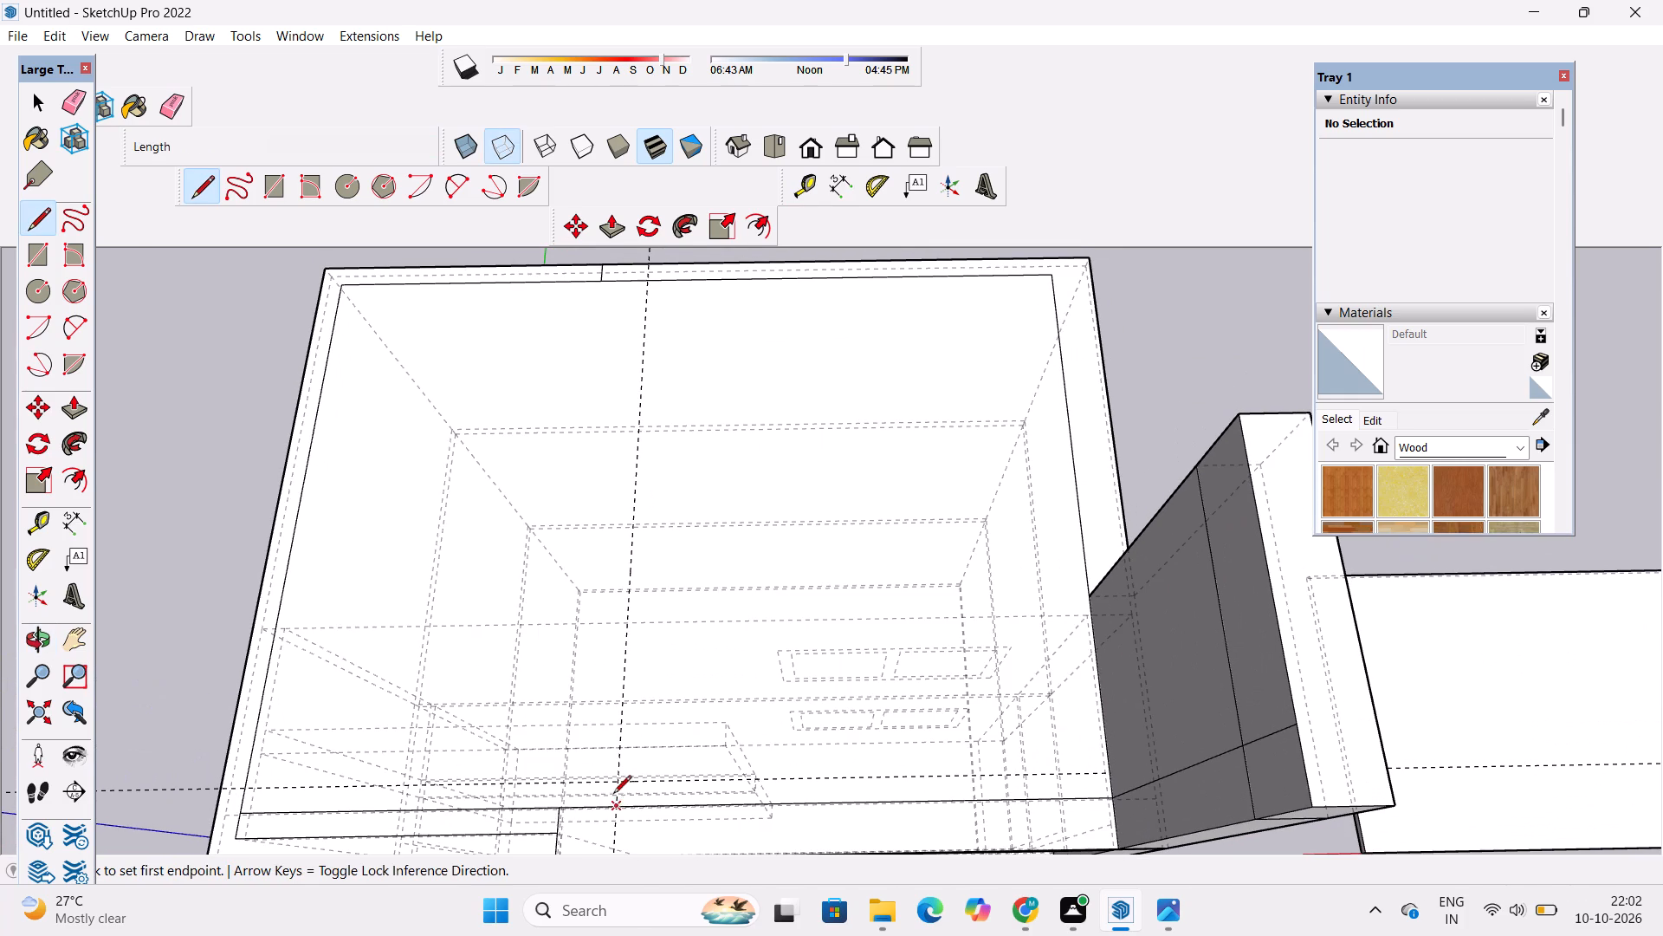
key(k)
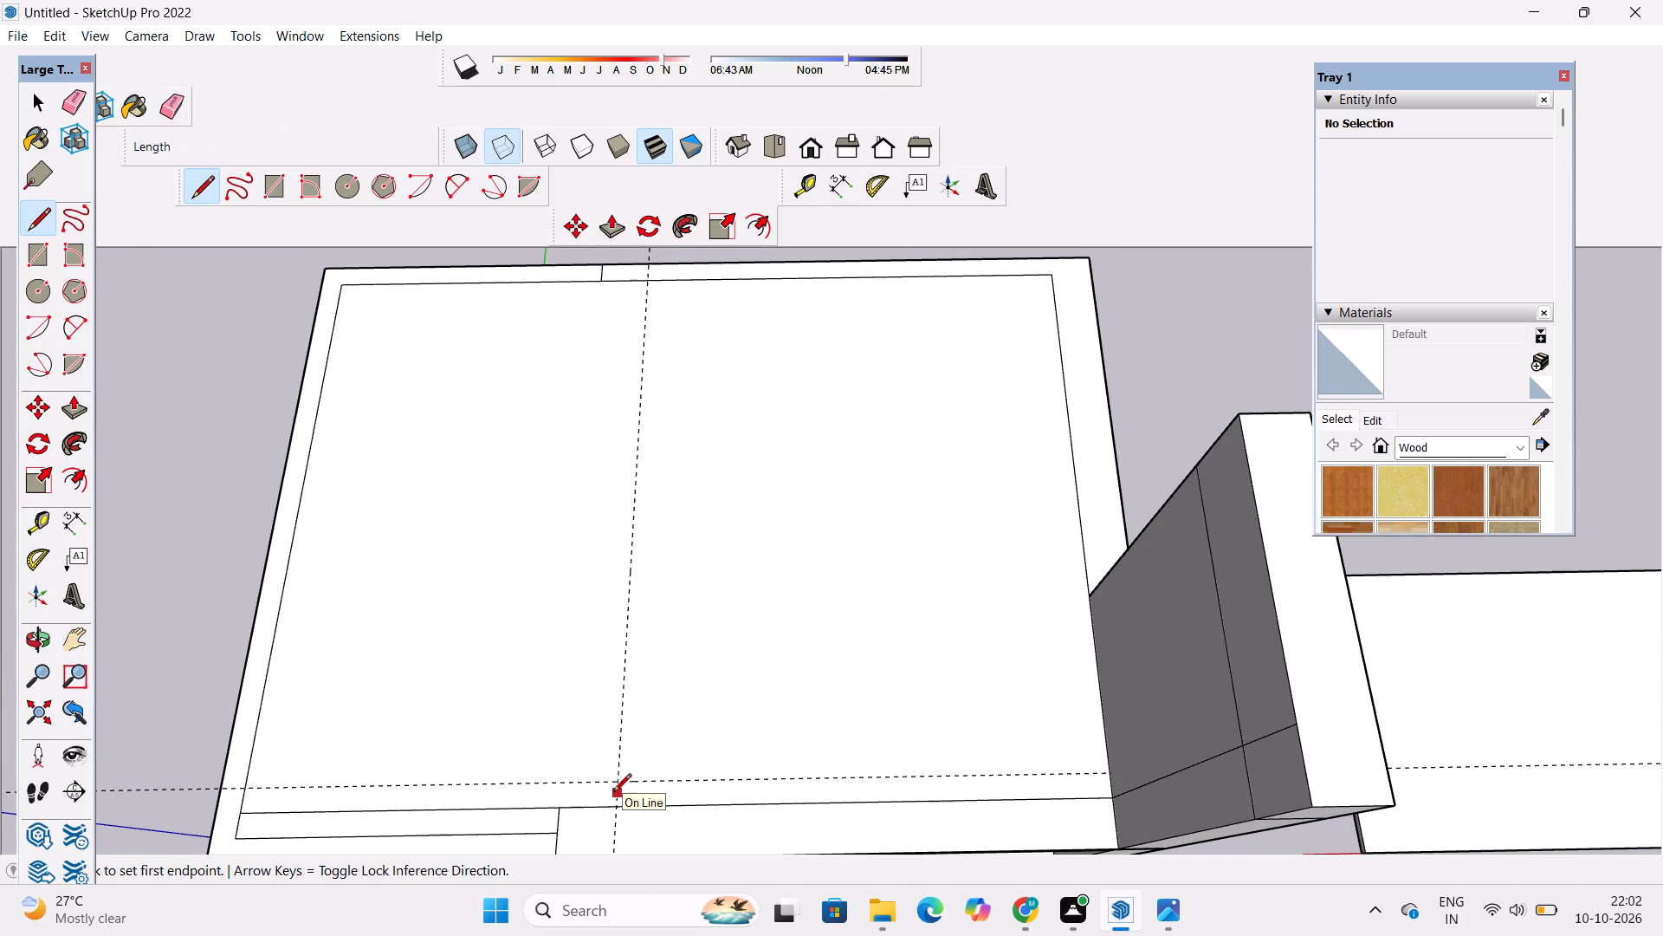
scroll(638, 769, down, 2)
key(l)
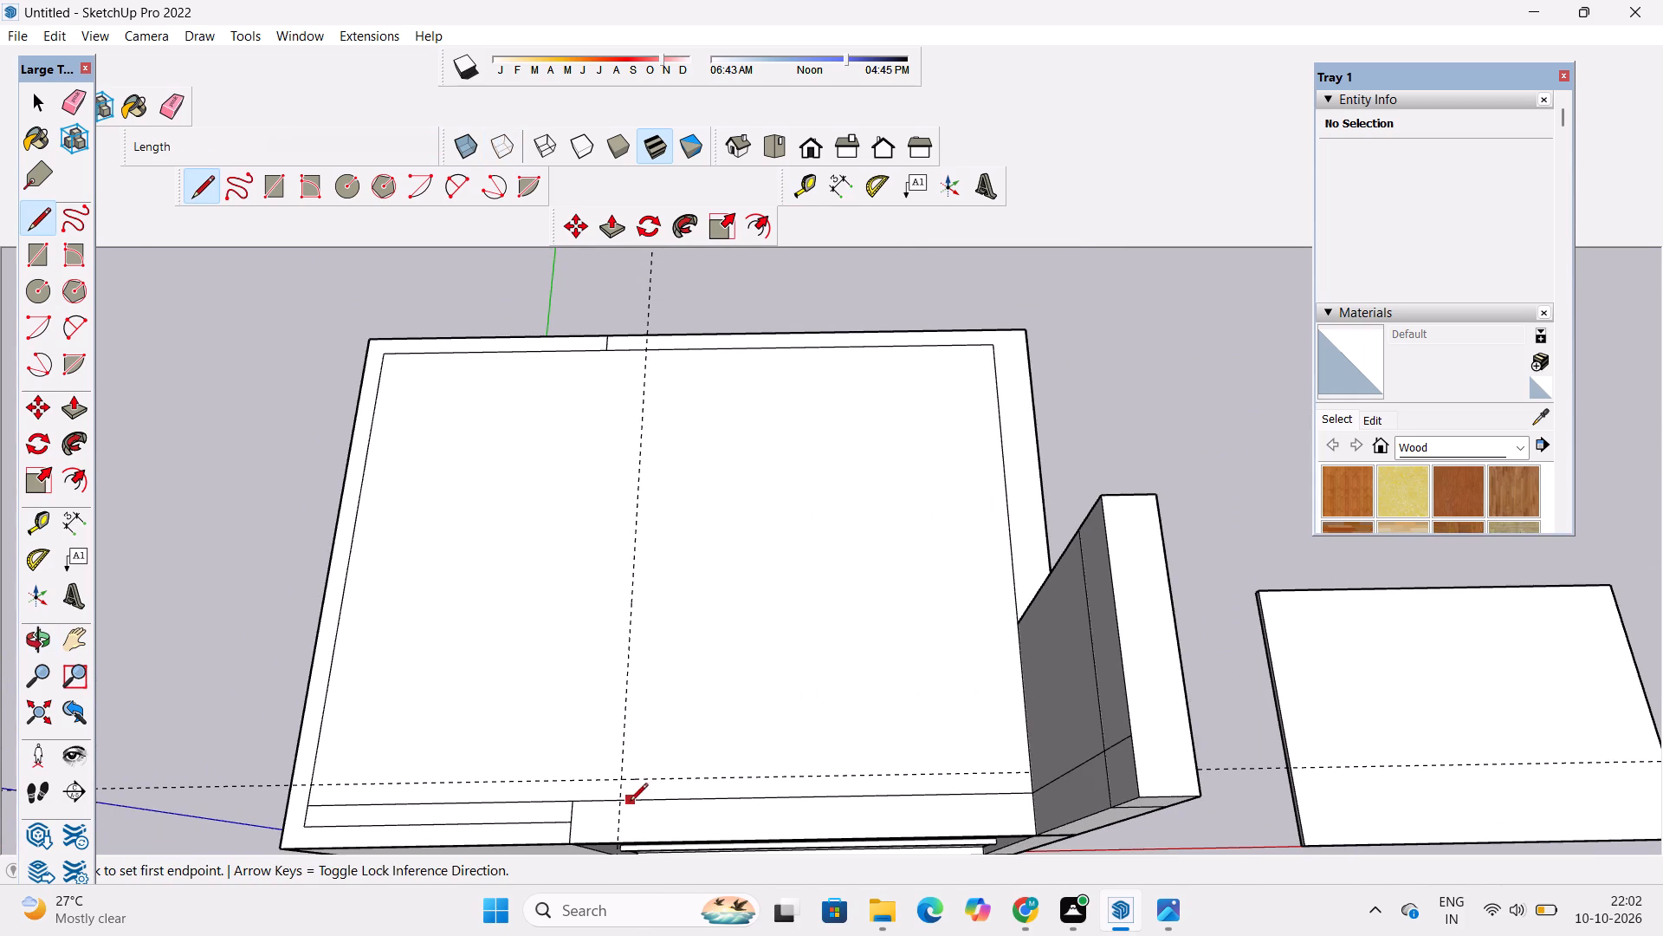
scroll(620, 804, up, 2)
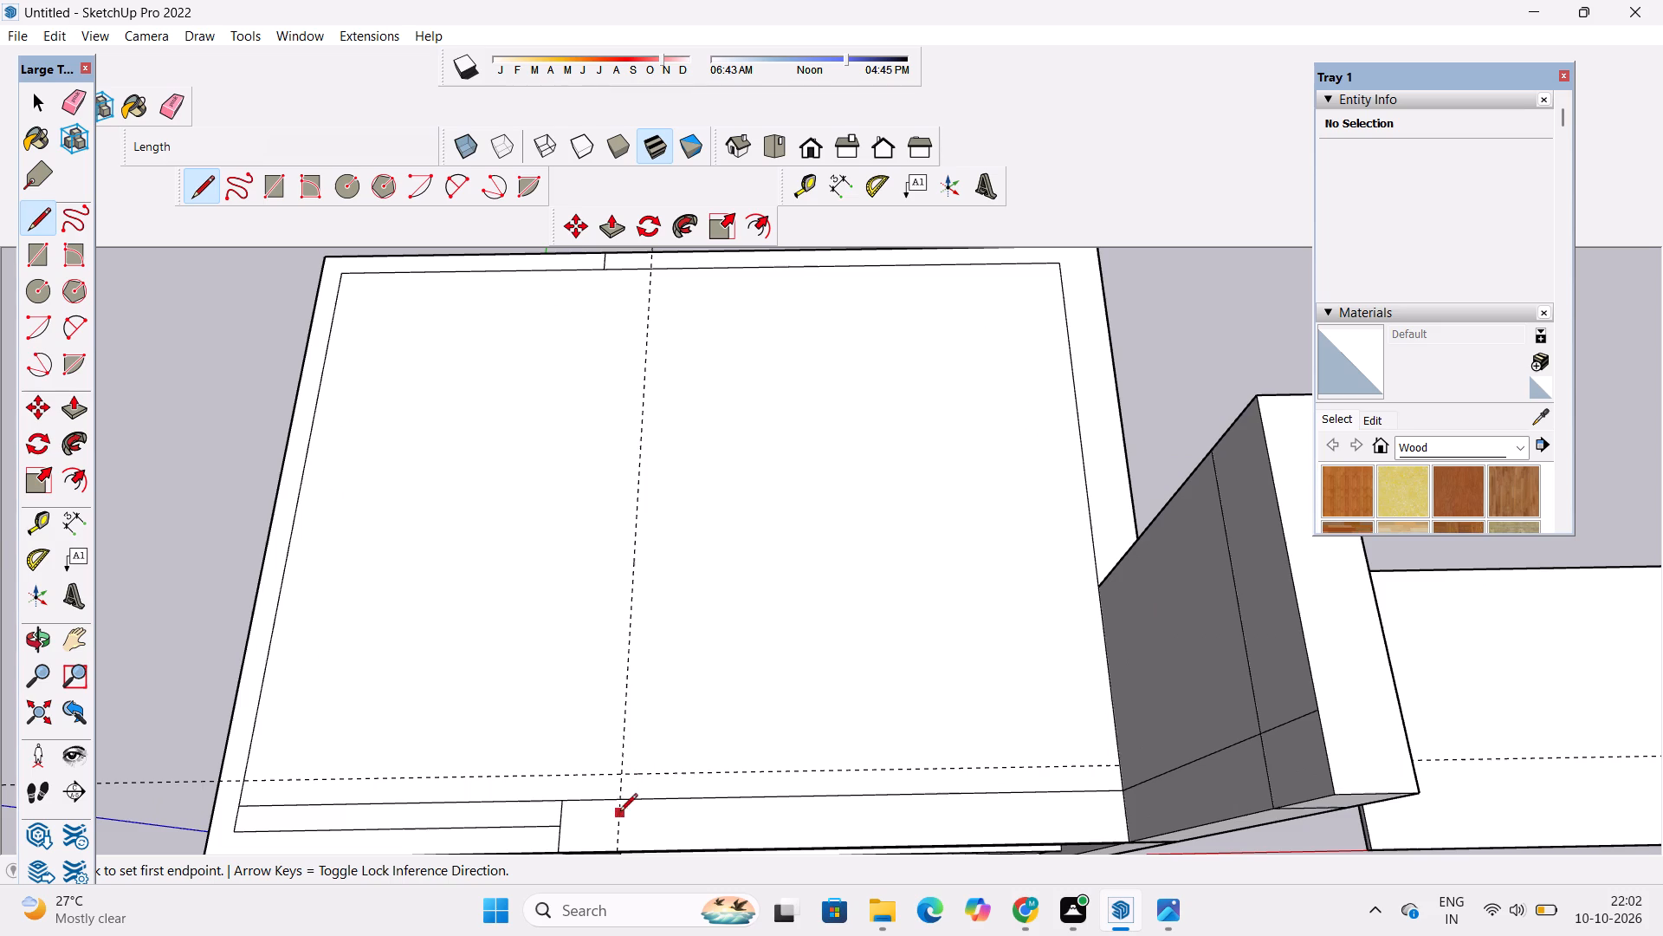
click(620, 803)
scroll(620, 803, down, 3)
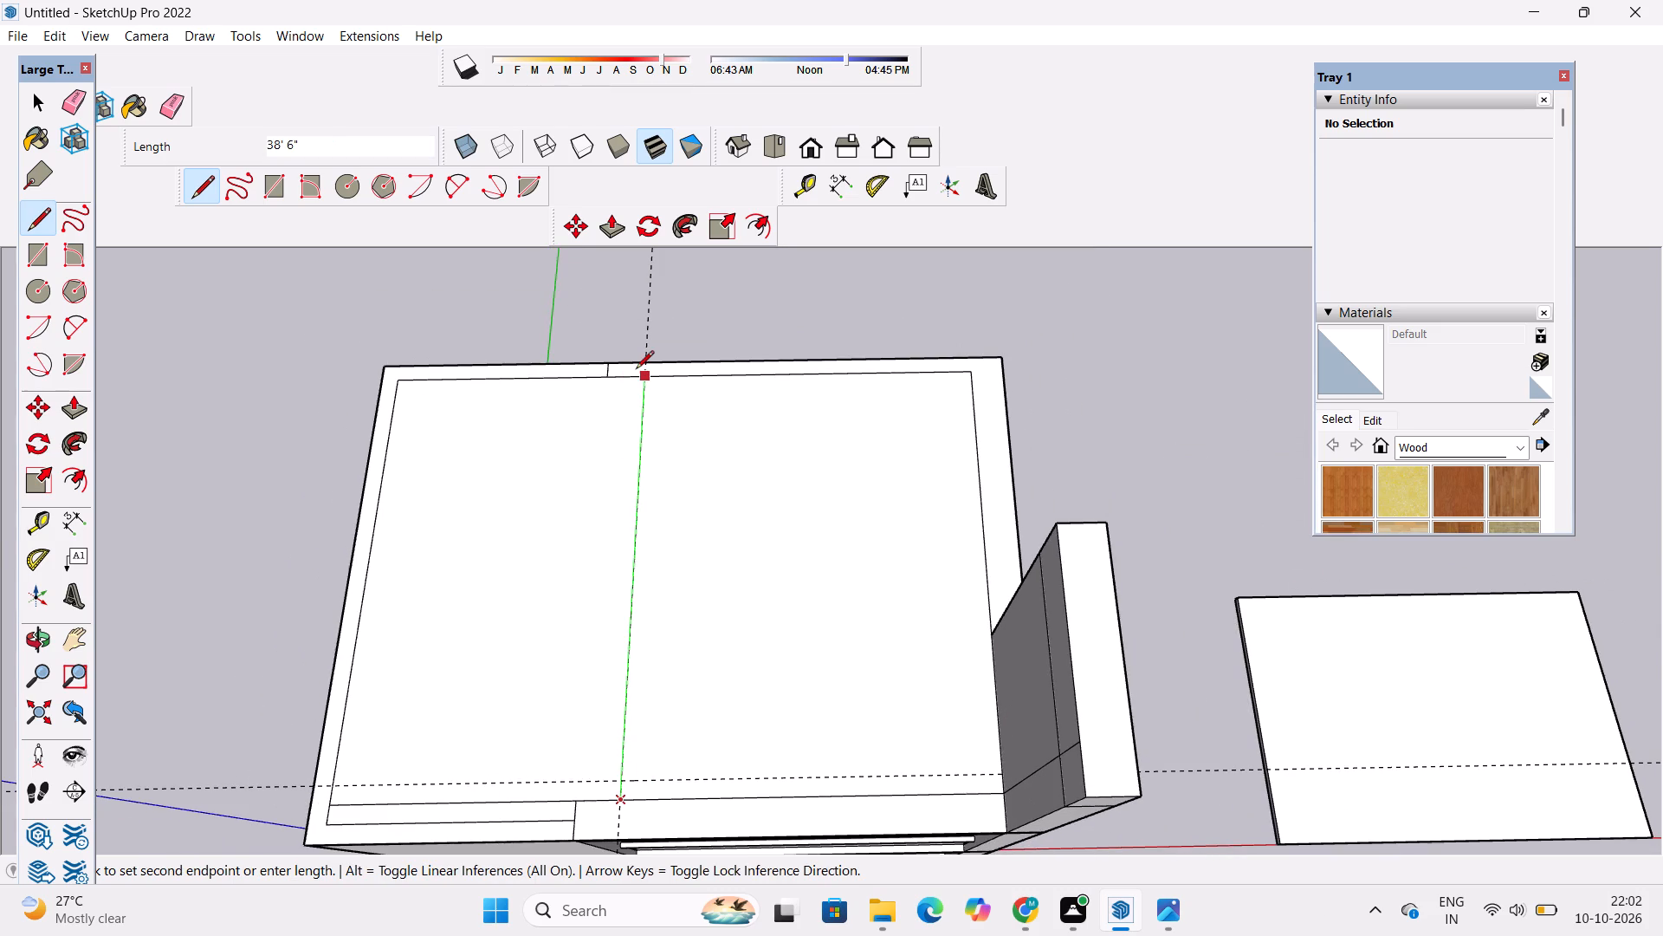
scroll(636, 370, up, 2)
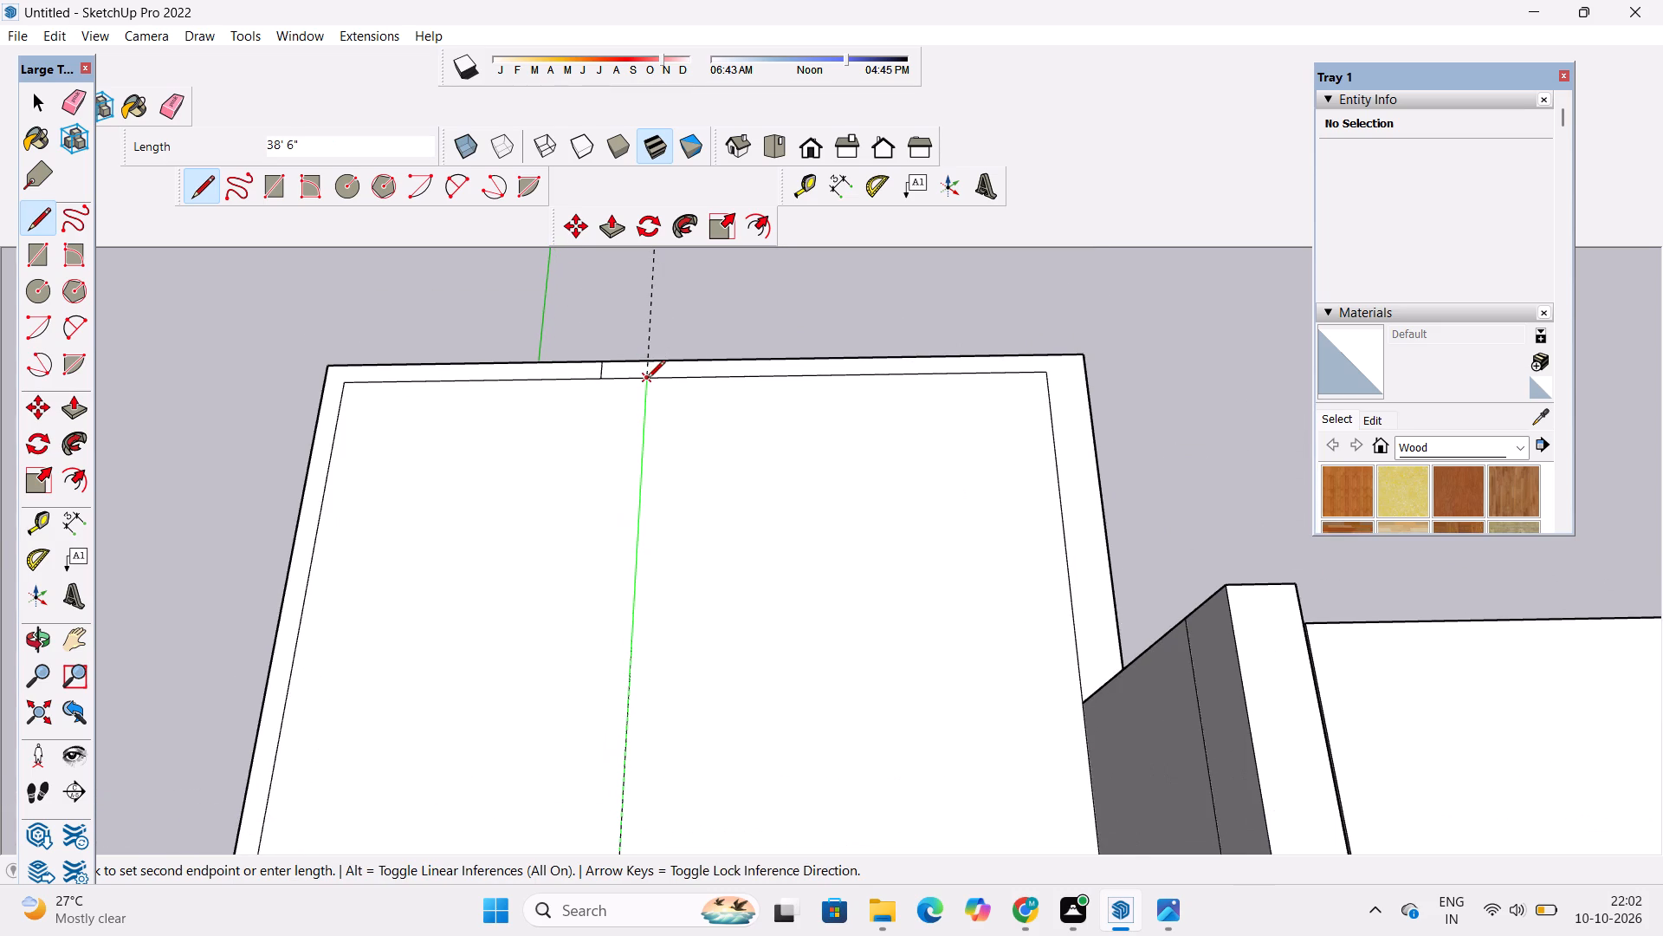
click(650, 358)
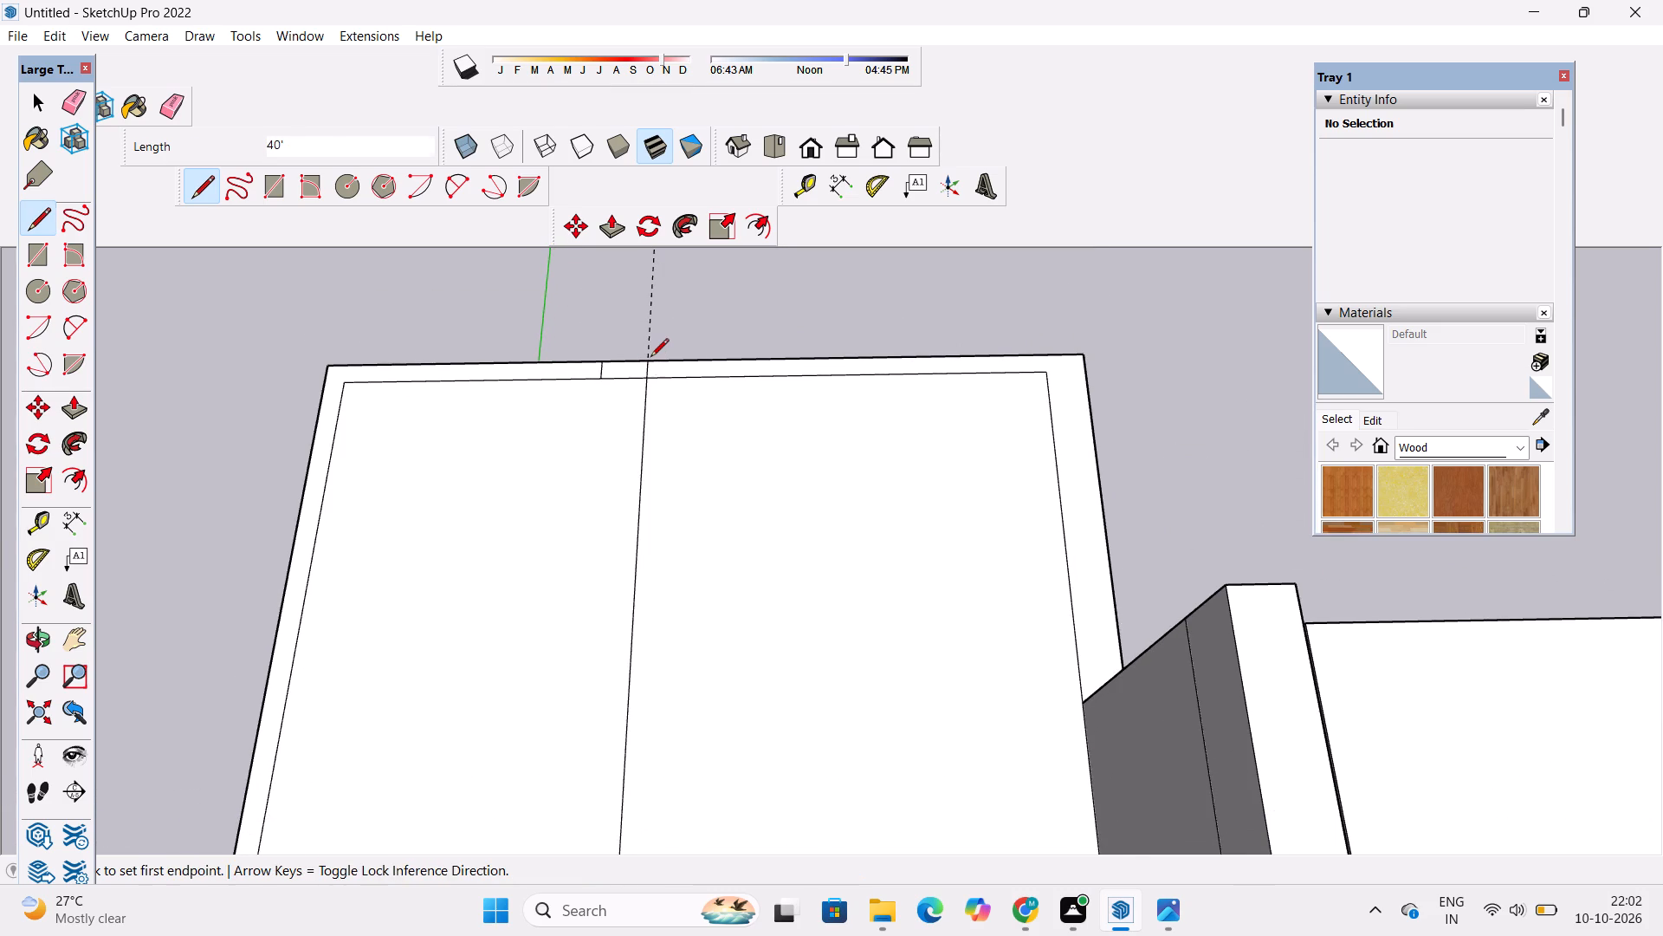
key(space)
Erase the old short dividing line in the rear border strip, beside the new front-to-back line.
key(o)
key(e)
scroll(605, 426, up, 8)
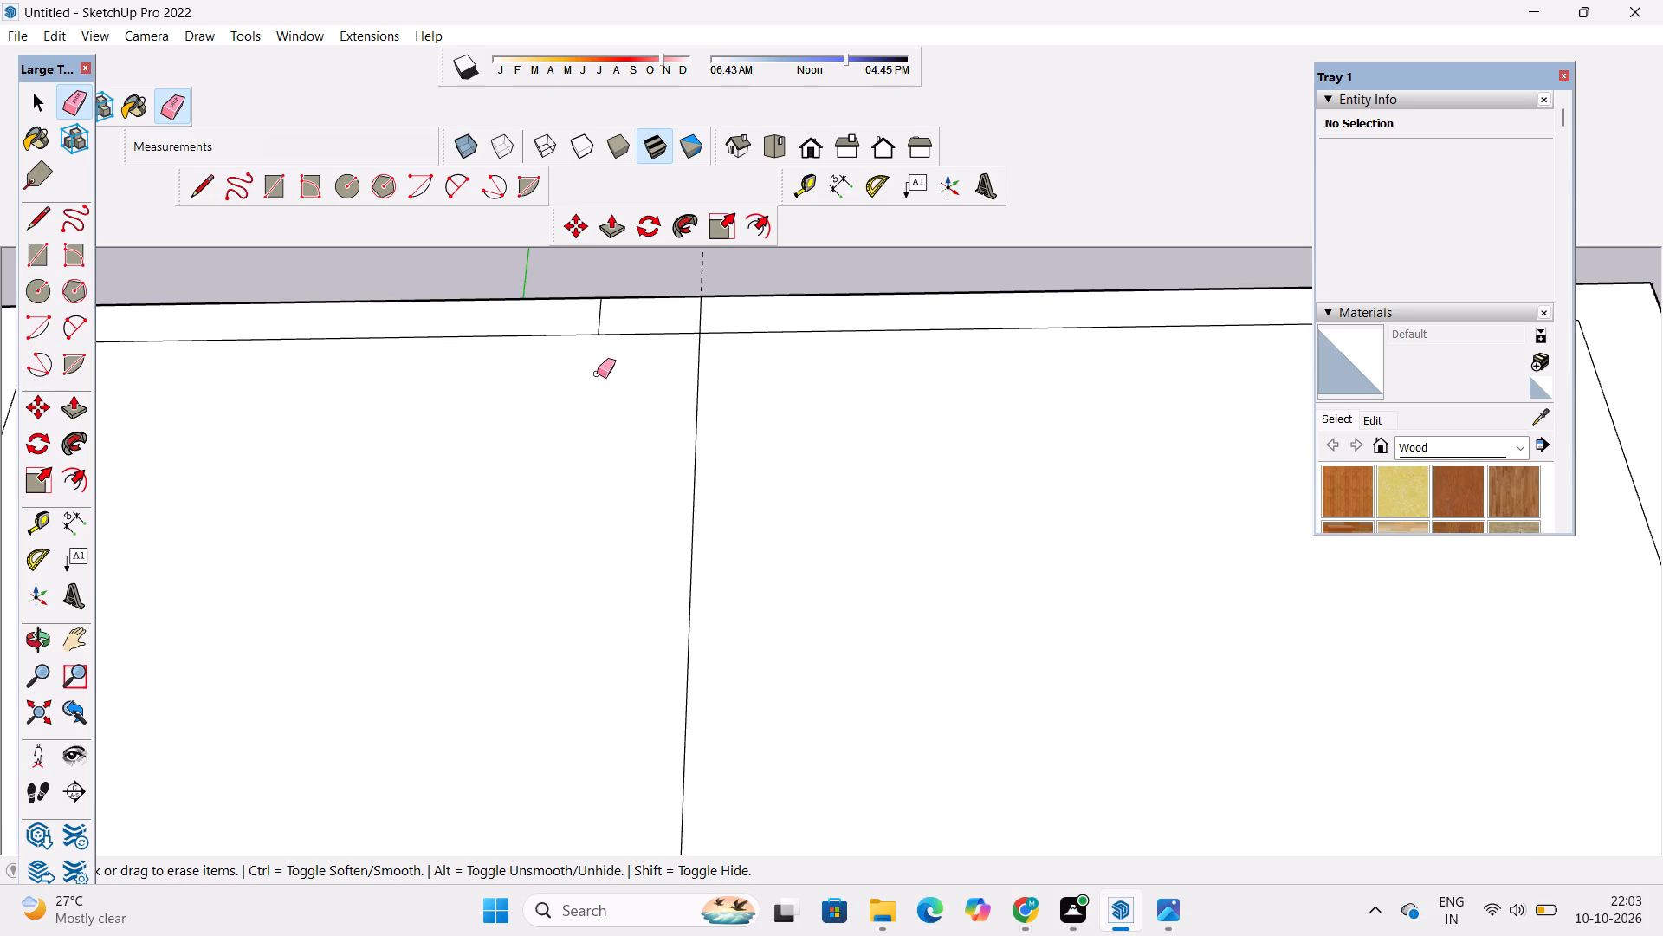
scroll(597, 374, up, 3)
click(602, 295)
key(space)
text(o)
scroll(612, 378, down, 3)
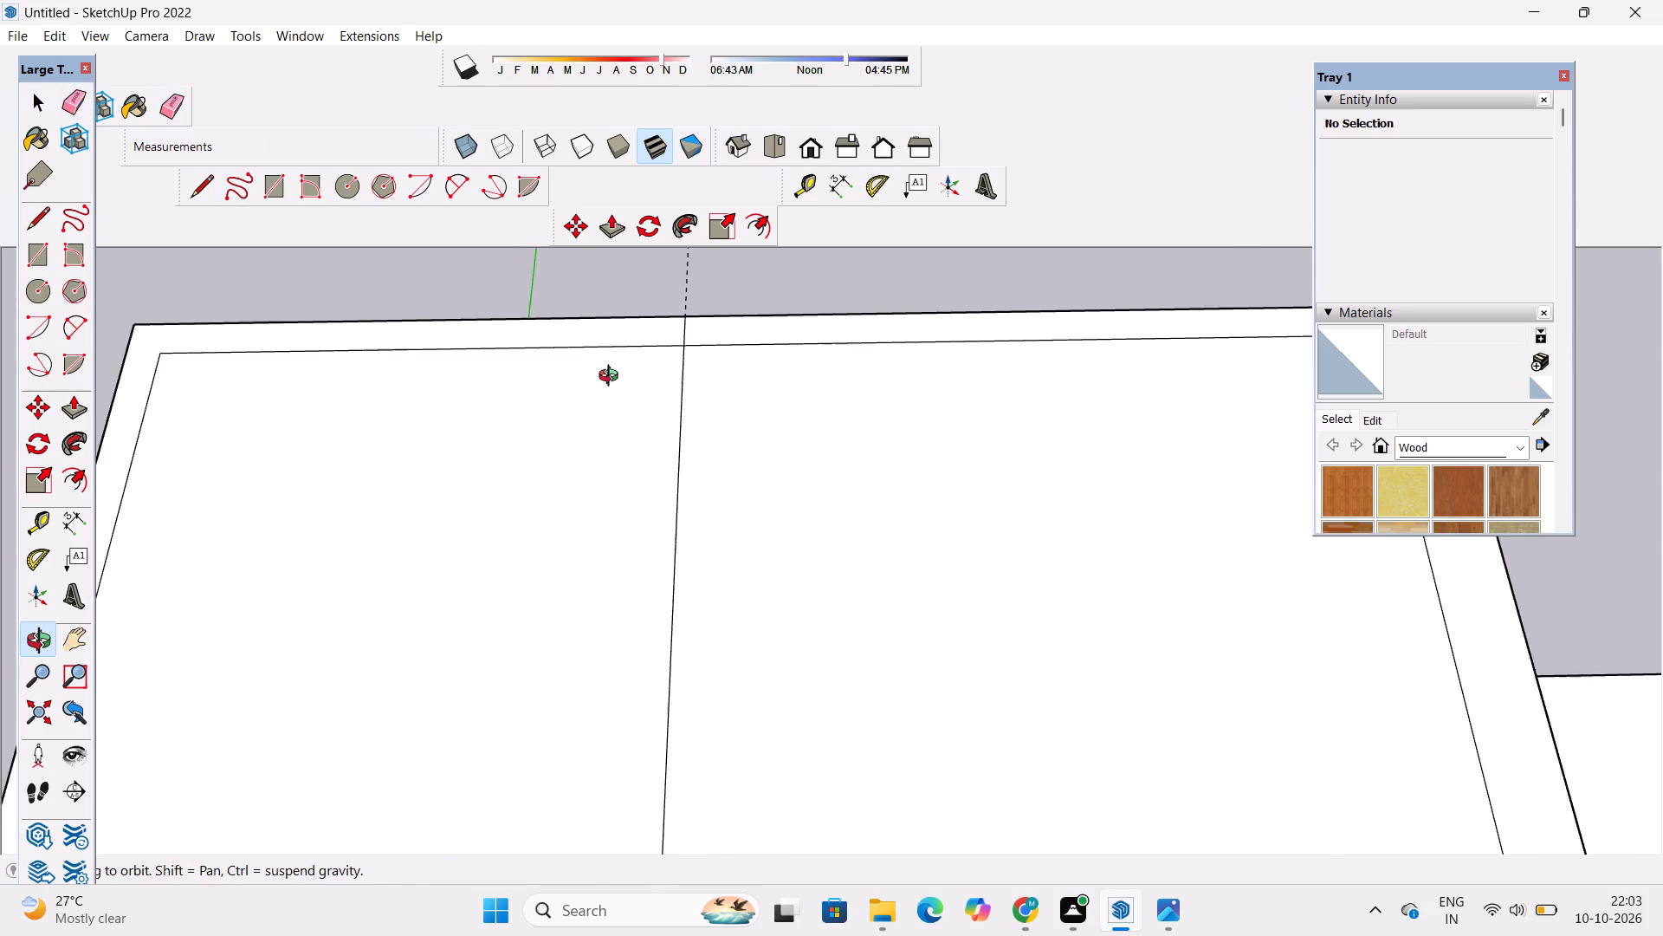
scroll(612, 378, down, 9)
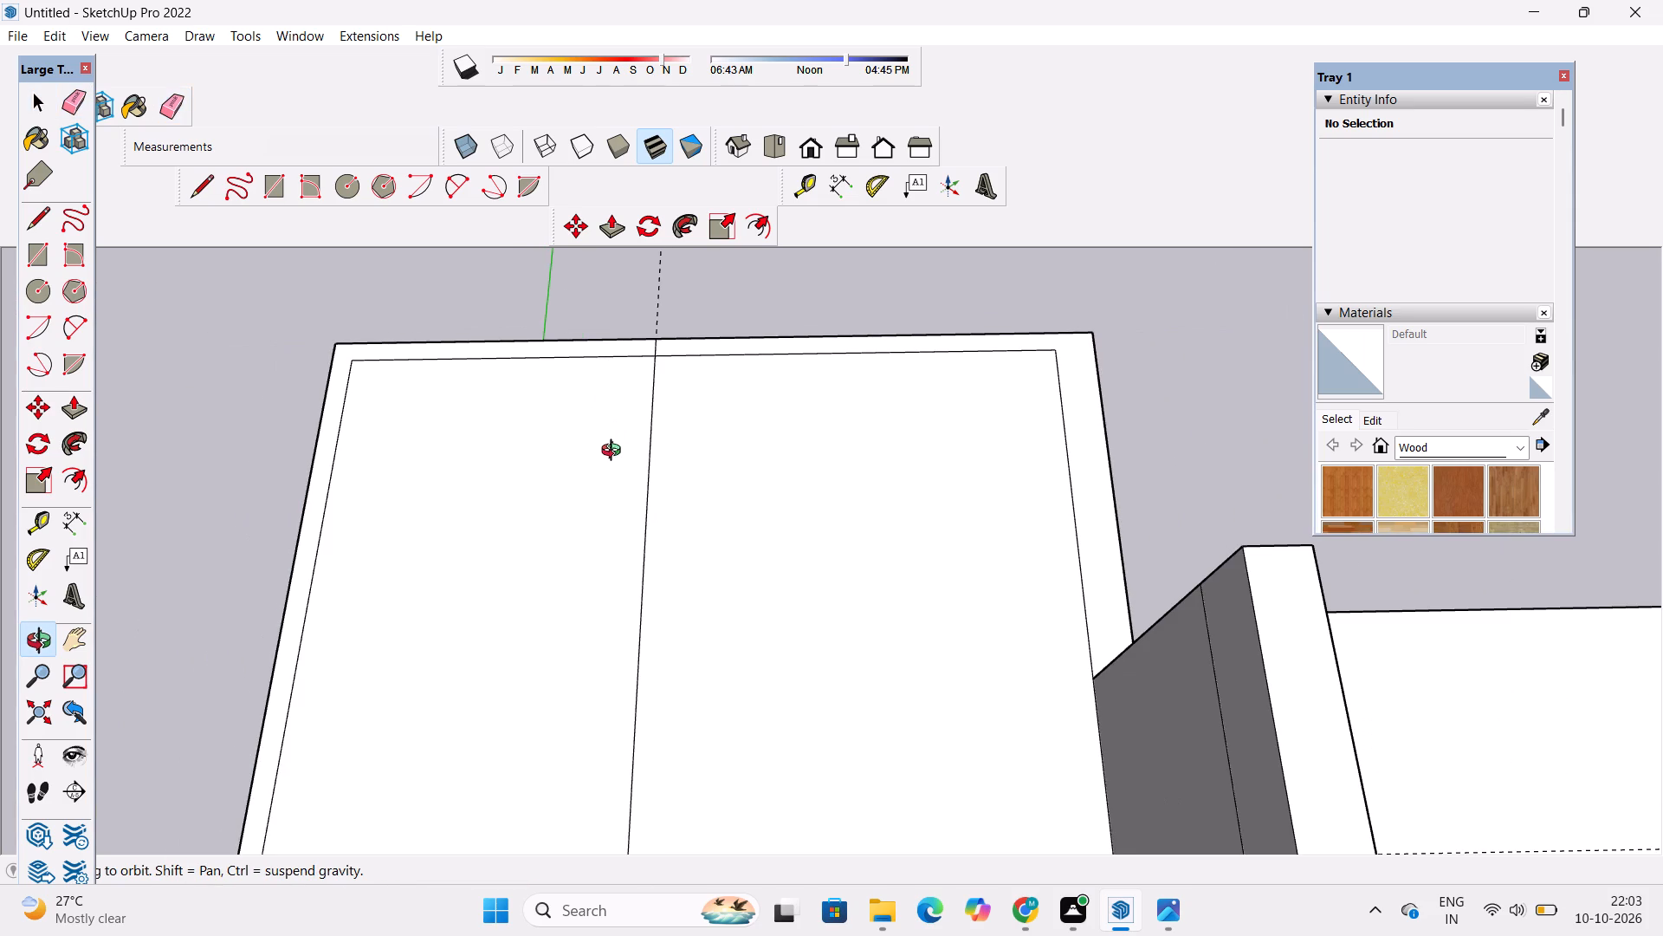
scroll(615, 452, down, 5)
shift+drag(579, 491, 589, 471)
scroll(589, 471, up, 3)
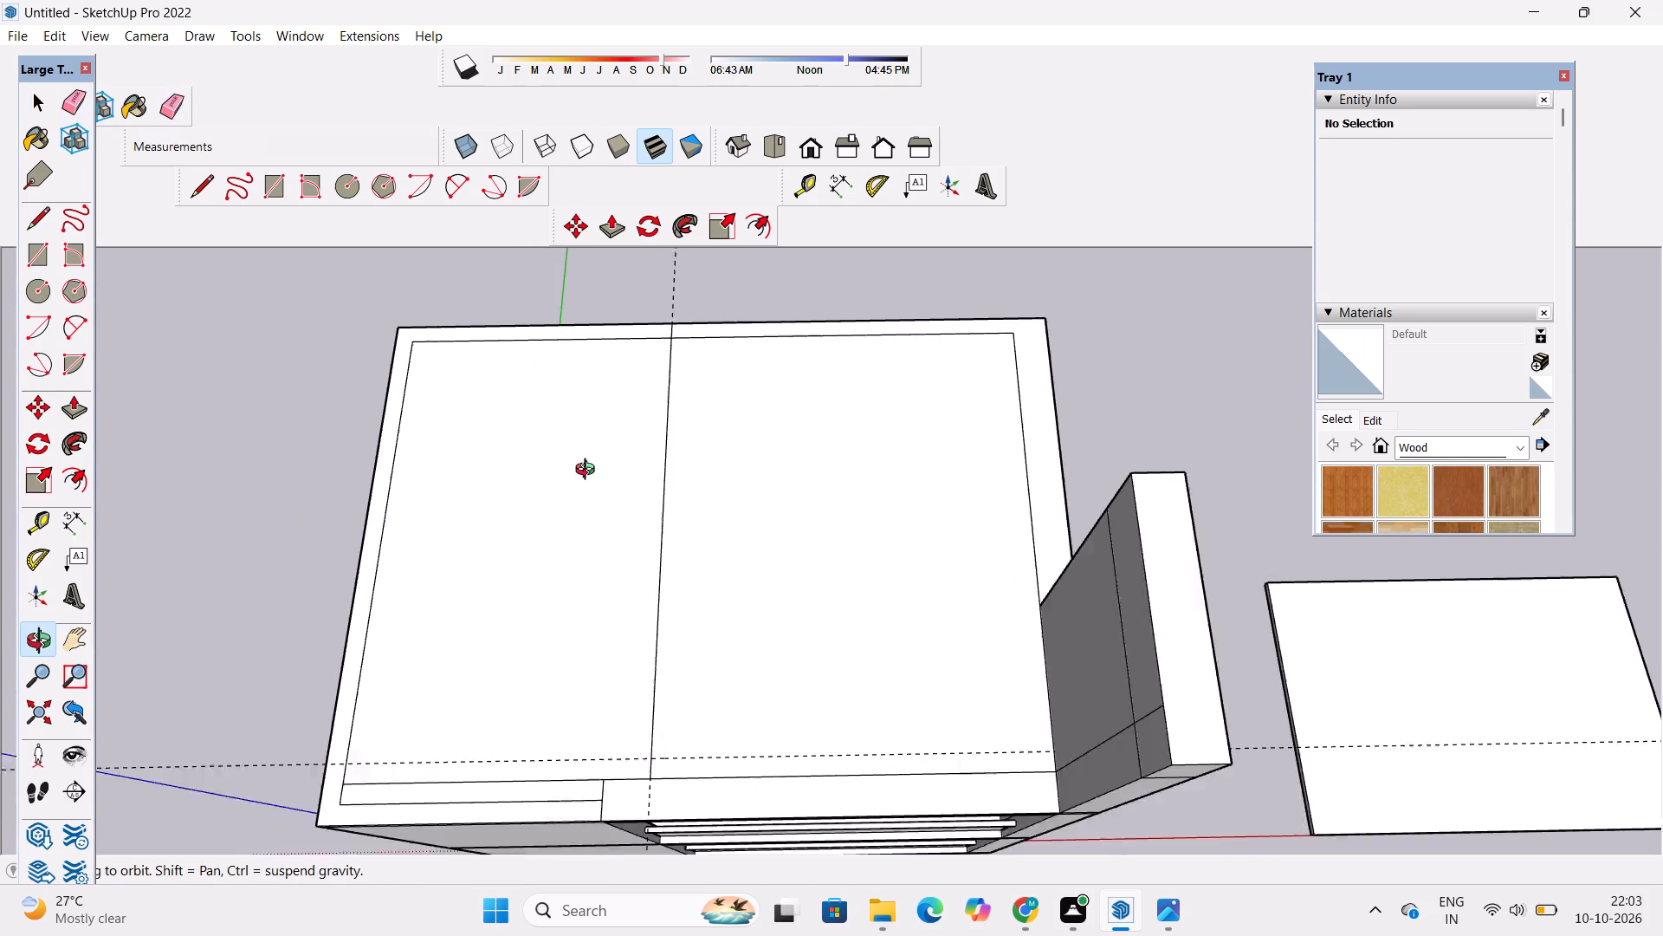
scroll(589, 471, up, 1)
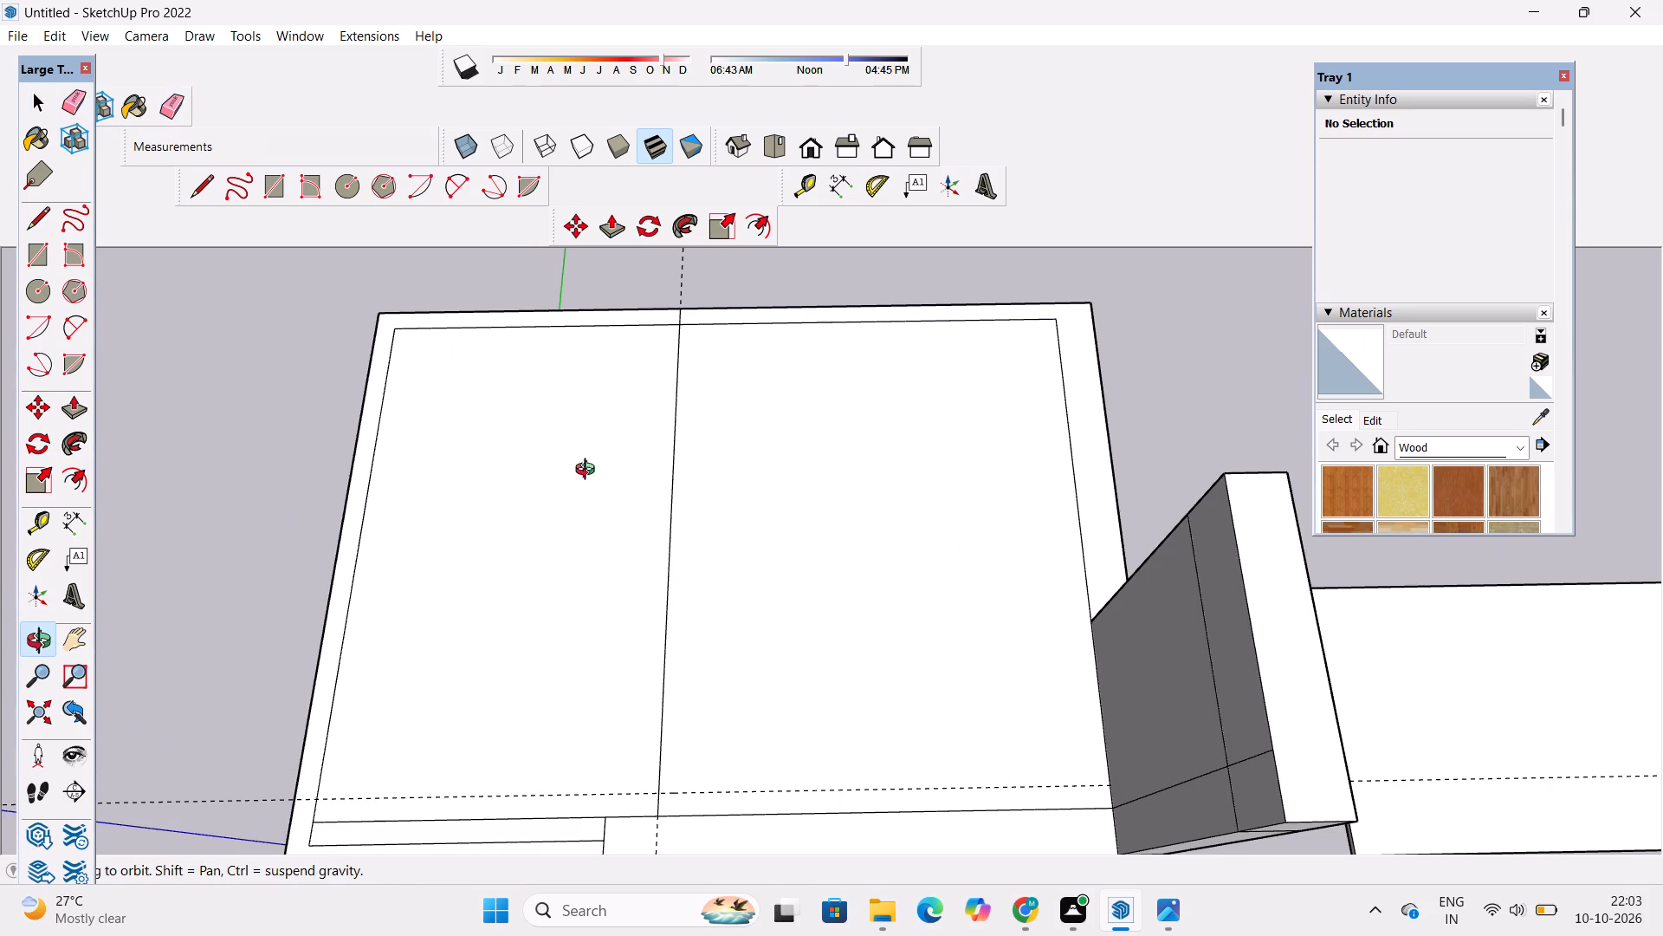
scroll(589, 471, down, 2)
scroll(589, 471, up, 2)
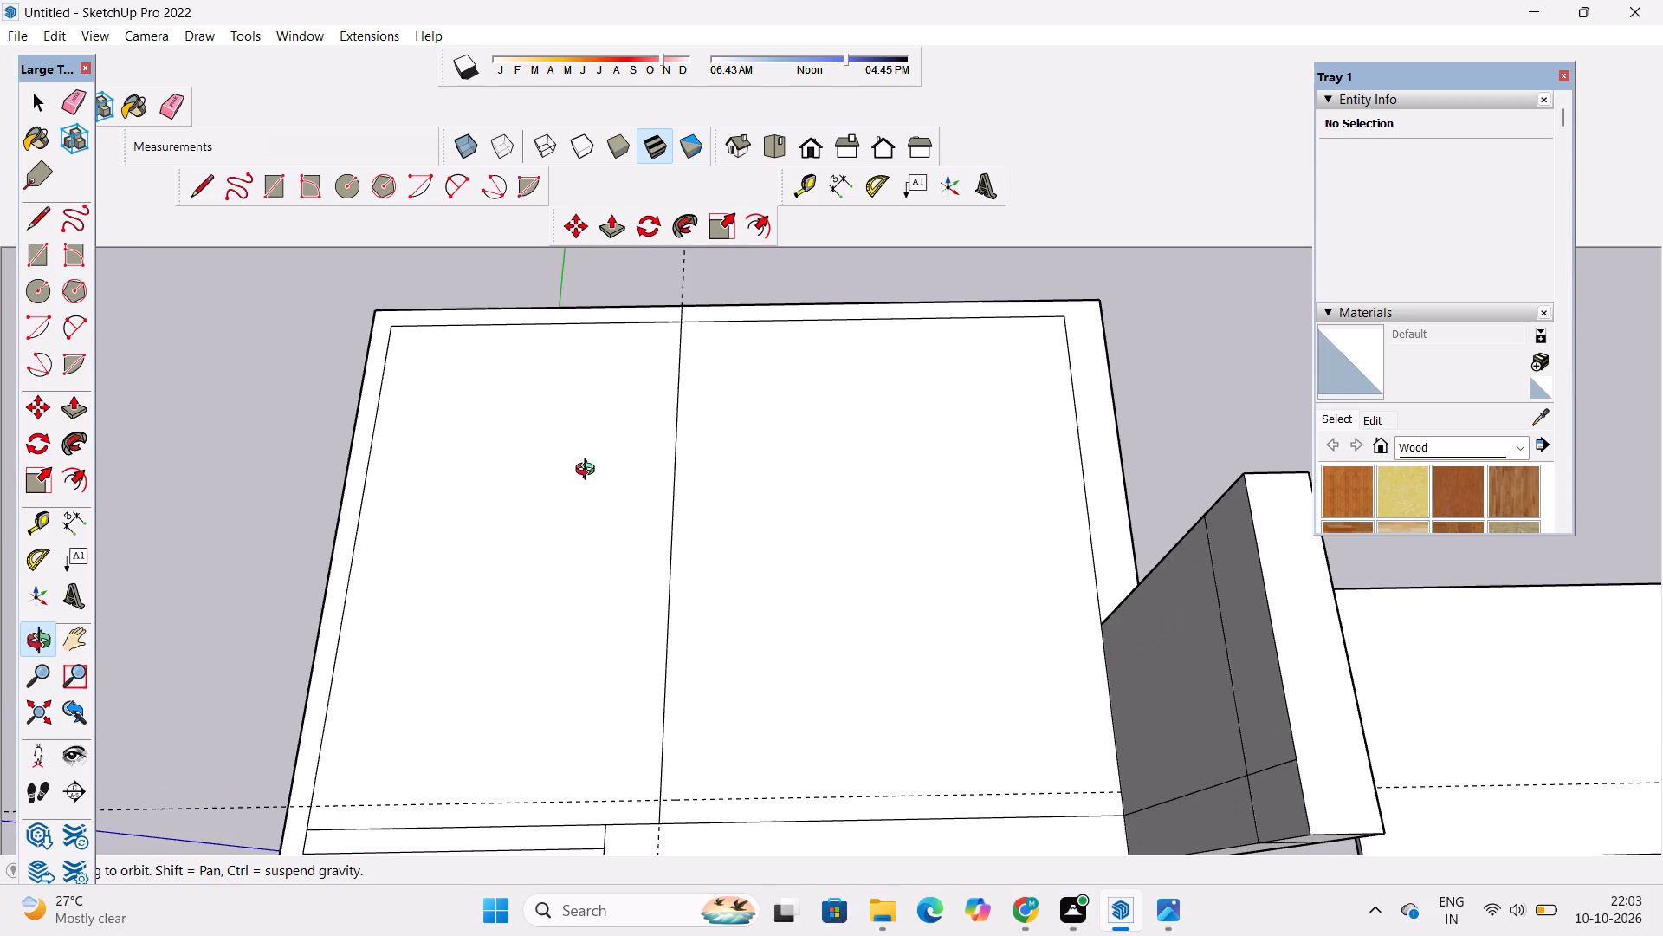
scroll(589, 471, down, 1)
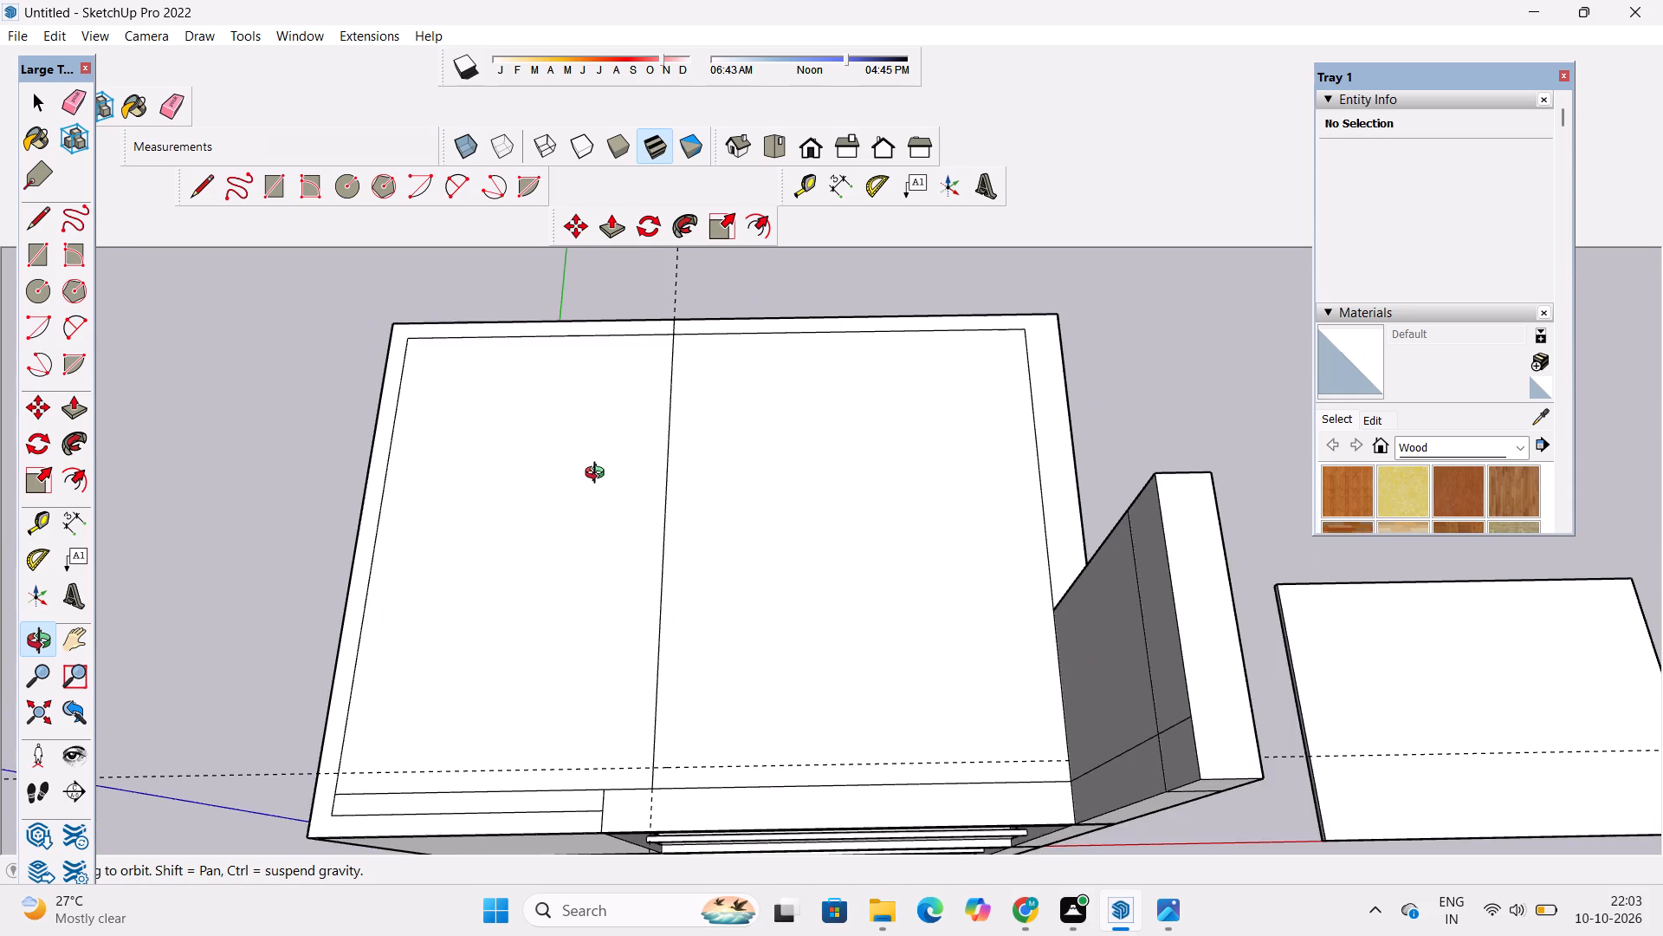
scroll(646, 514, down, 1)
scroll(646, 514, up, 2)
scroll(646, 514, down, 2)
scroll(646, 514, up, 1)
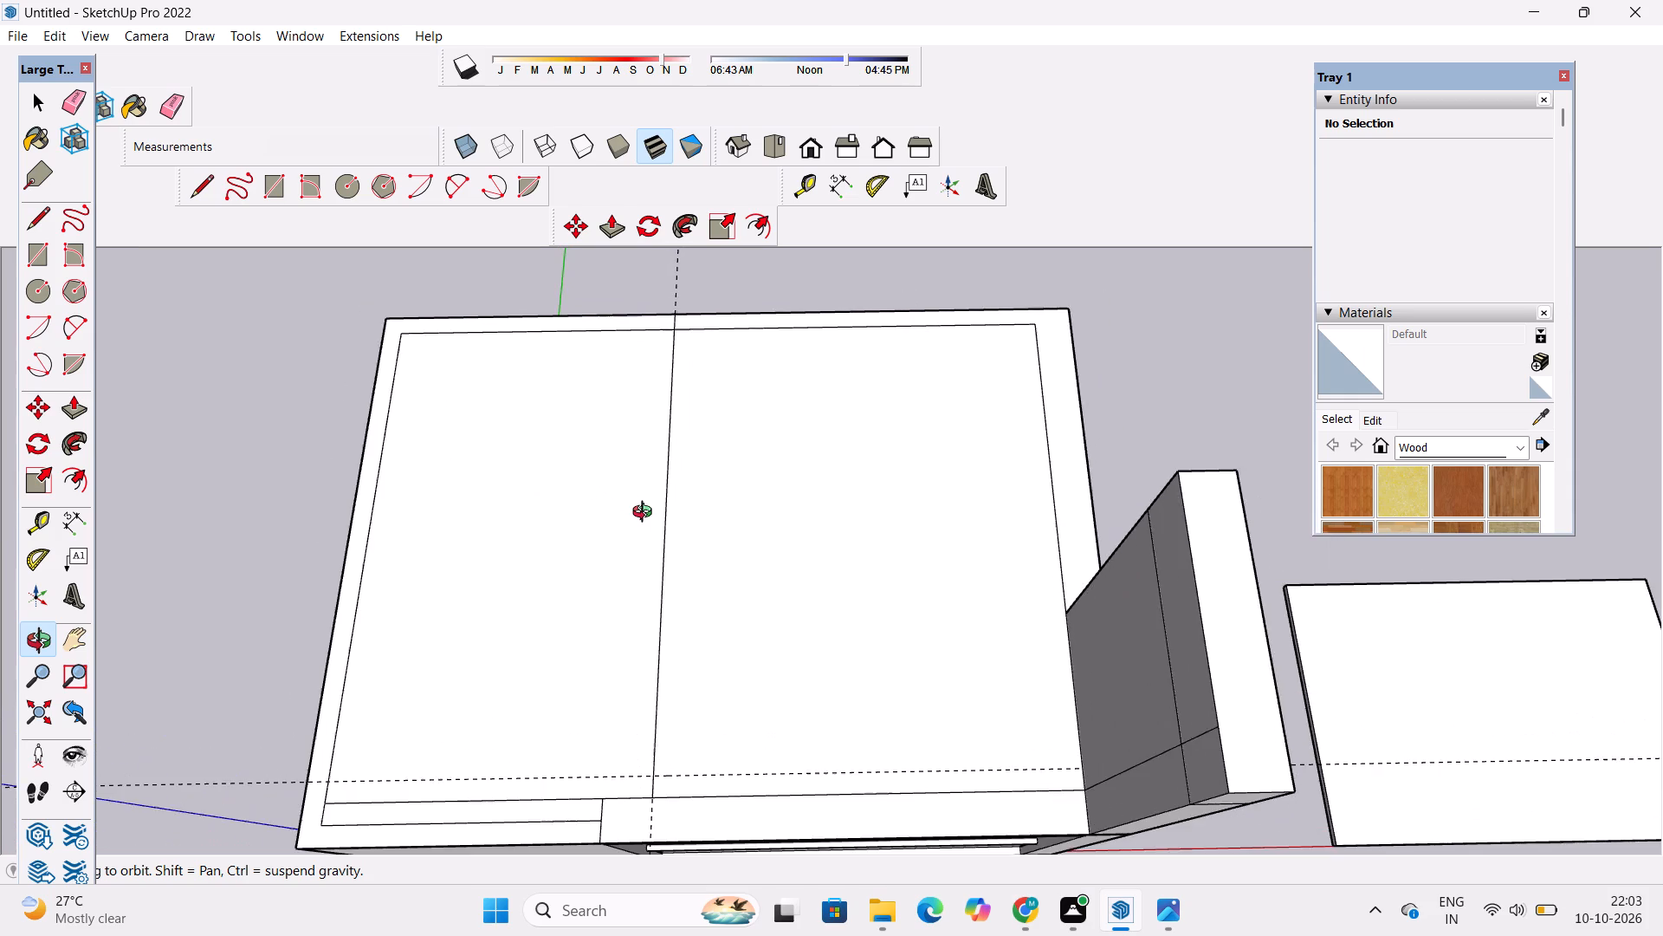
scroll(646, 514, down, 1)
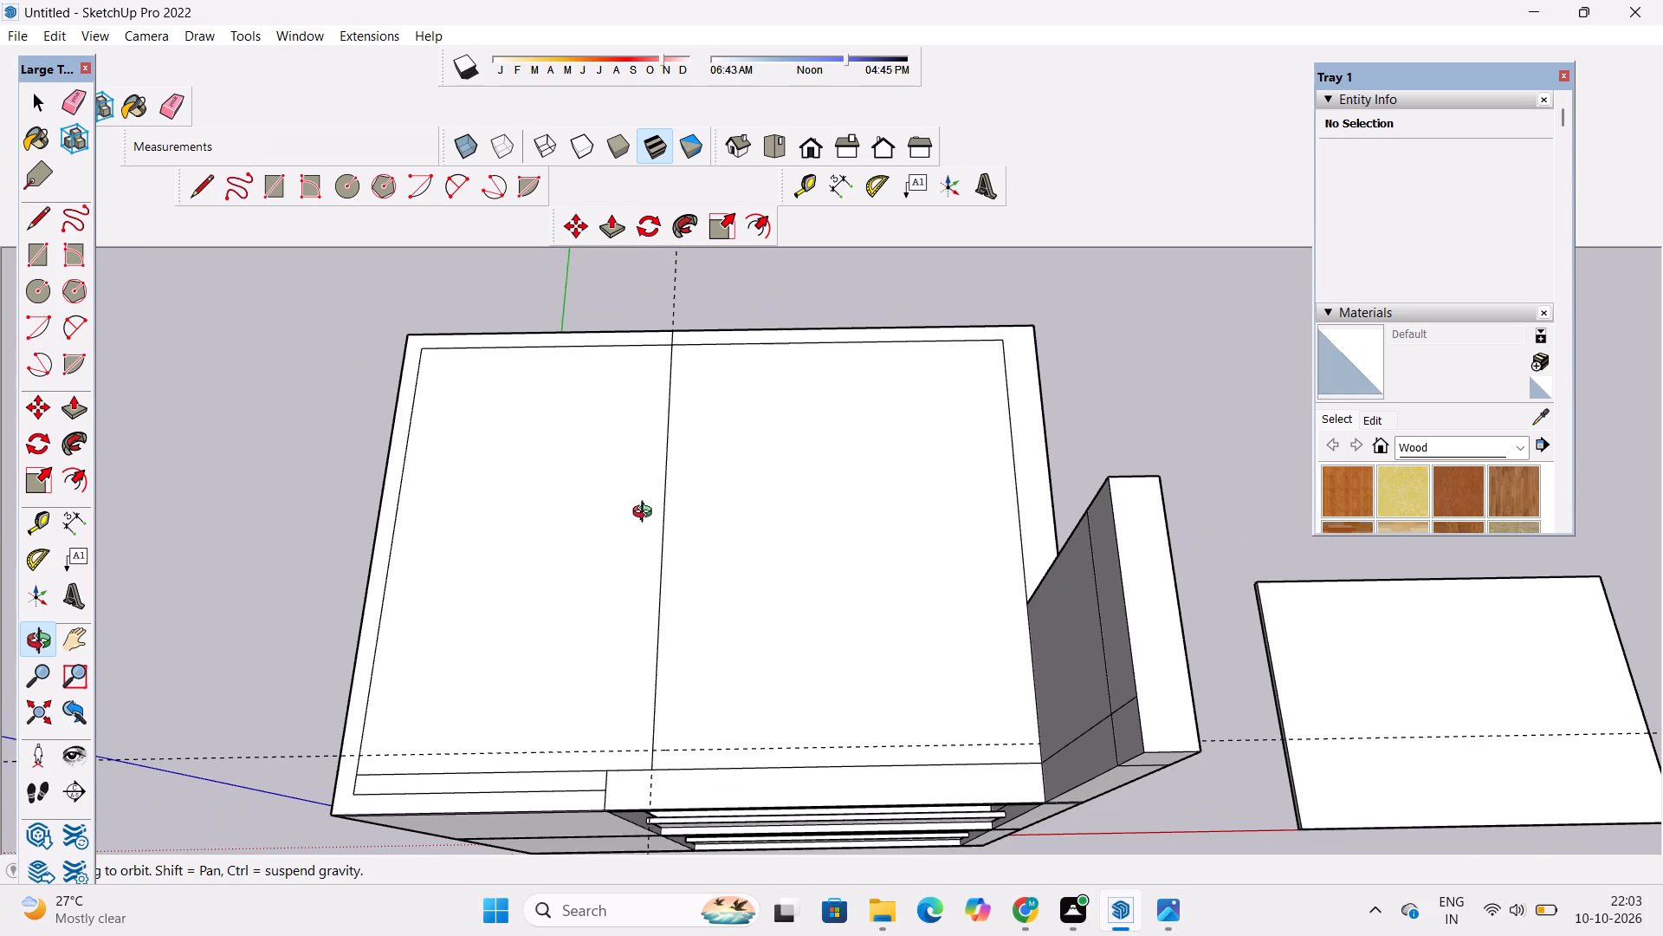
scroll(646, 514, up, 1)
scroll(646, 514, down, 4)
Draw a 23' line along the crosswise guide from the front-to-back line to the inner side border line.
shift+drag(650, 609, 650, 600)
scroll(631, 718, up, 4)
shift+drag(609, 705, 631, 688)
shift+scroll(632, 686, up, 1)
shift+drag(634, 682, 660, 692)
key(l)
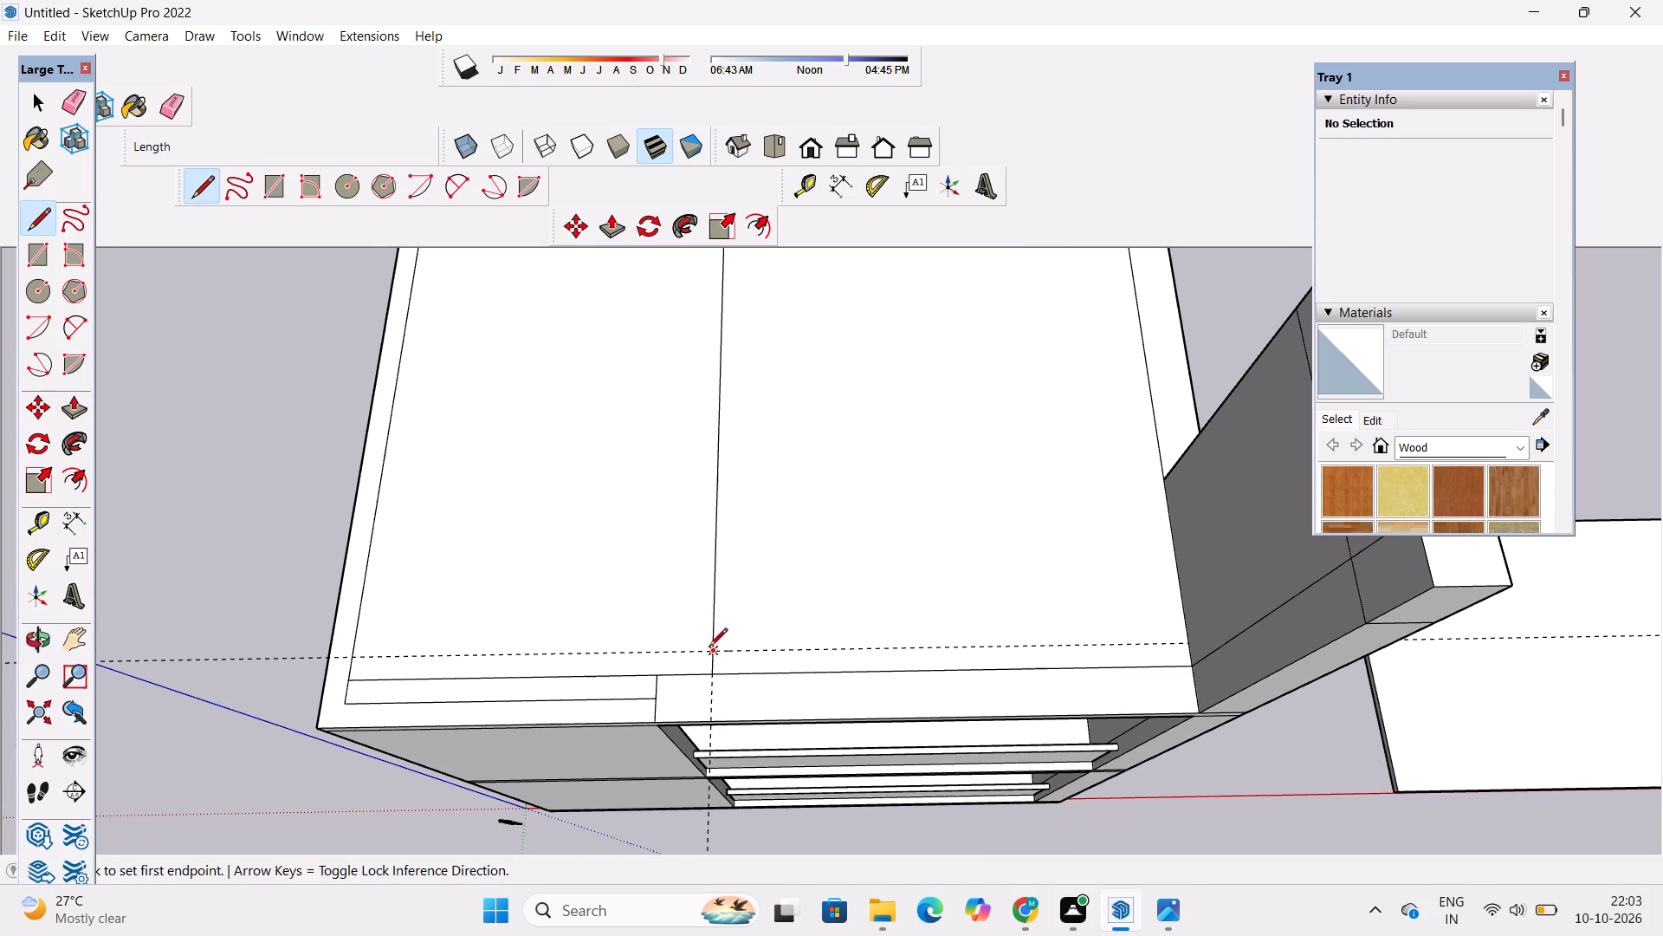
click(709, 655)
click(360, 661)
key(space)
Erase the guide running across the roof's width.
text(e)
drag(269, 641, 266, 679)
key(space)
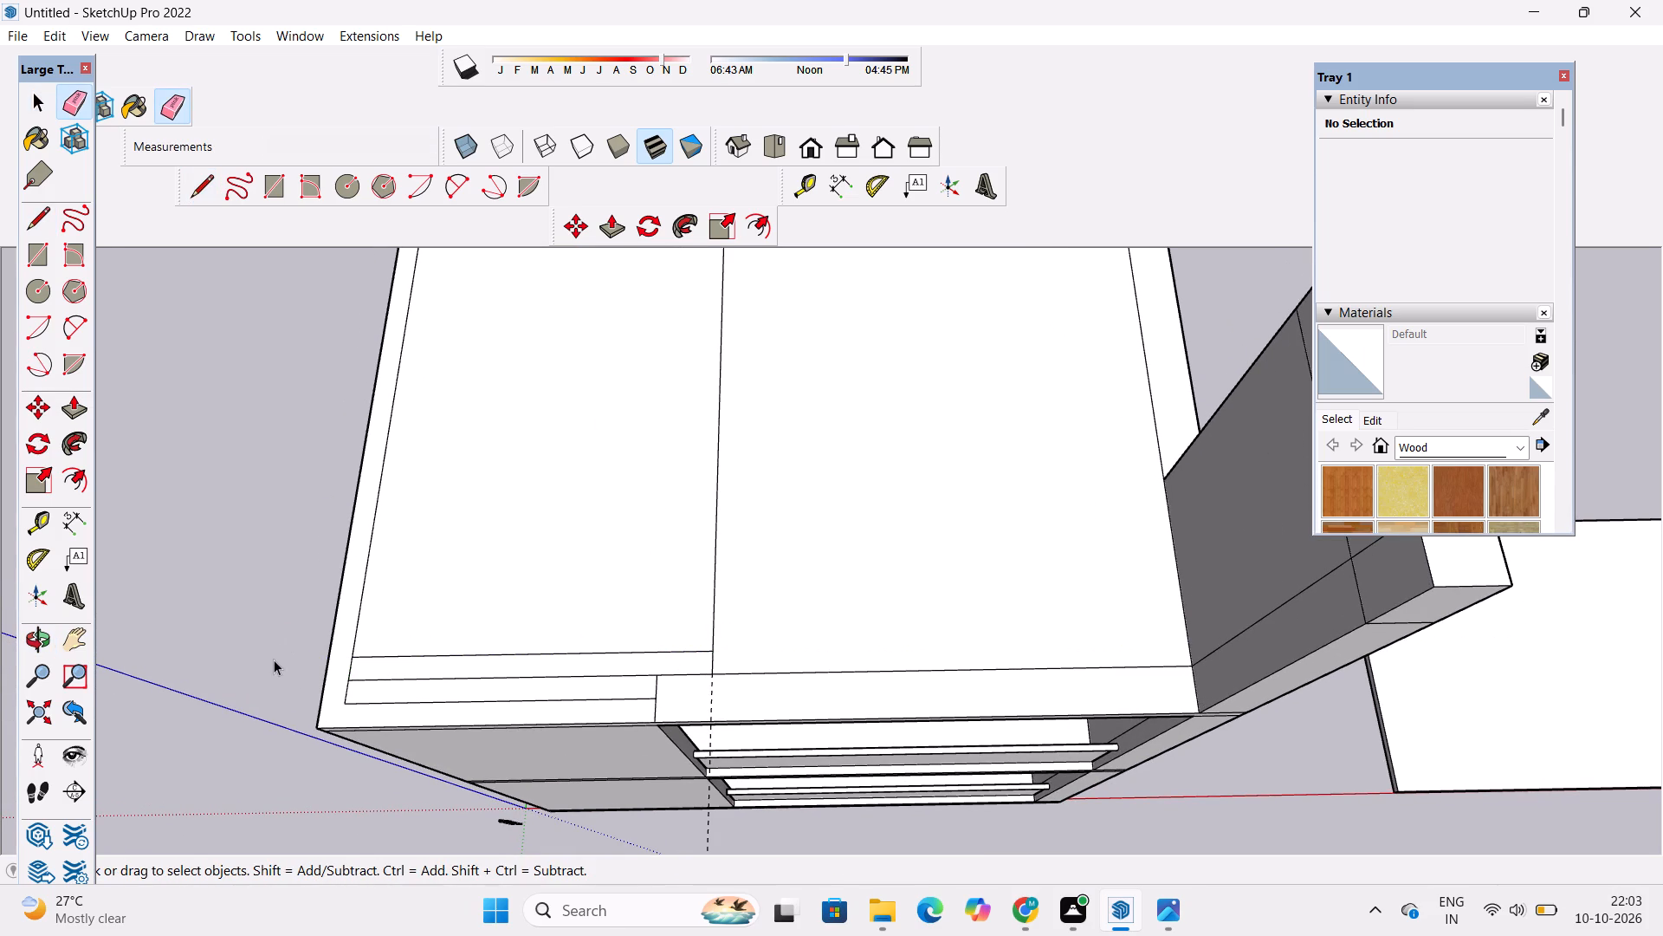
Erase the front-to-back guide extending past the front of the roof.
scroll(274, 660, up, 3)
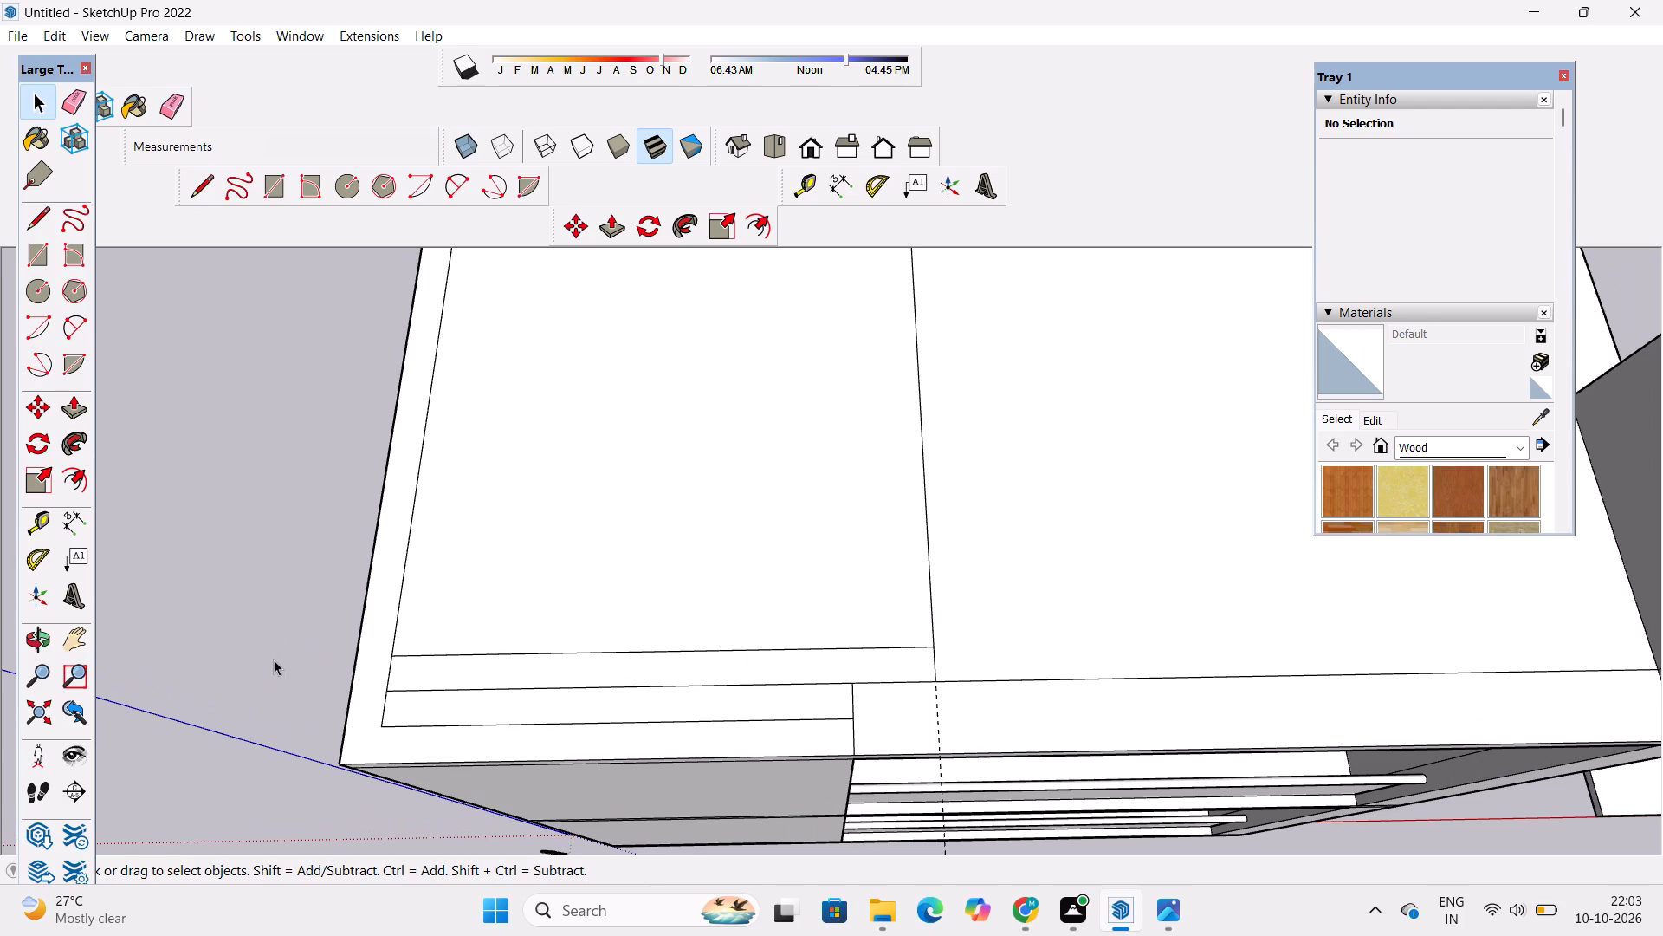
key(space)
text(o)
scroll(275, 658, down, 5)
drag(411, 764, 423, 660)
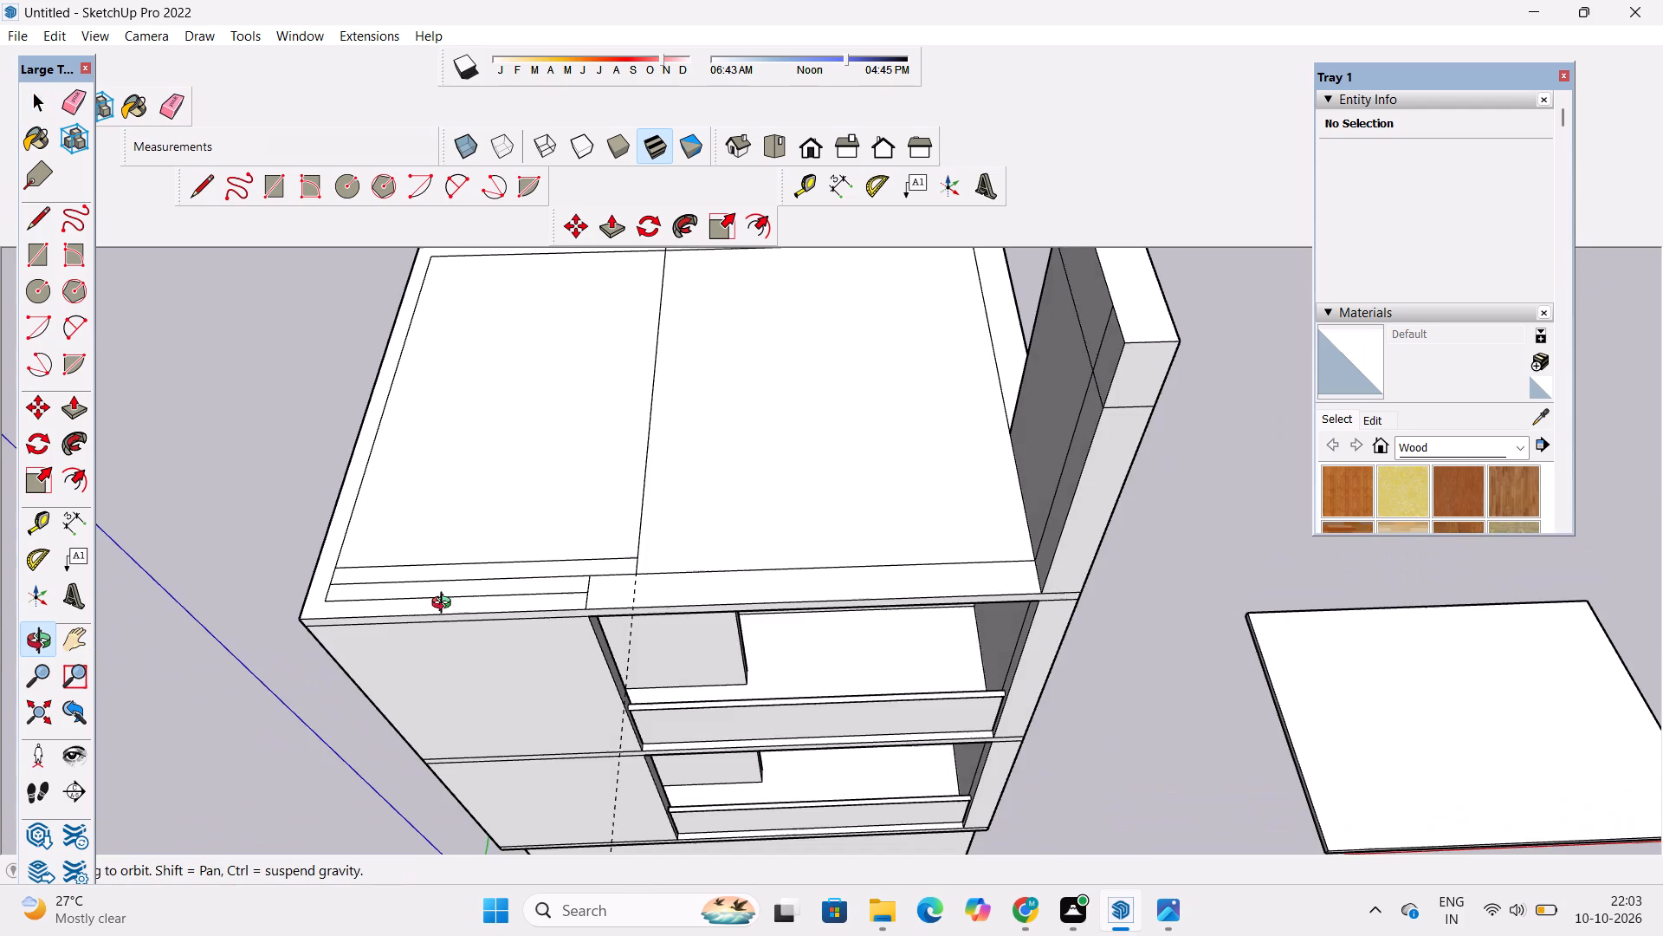
drag(455, 601, 464, 659)
shift+drag(467, 662, 525, 608)
drag(525, 608, 526, 651)
key(e)
scroll(740, 627, up, 4)
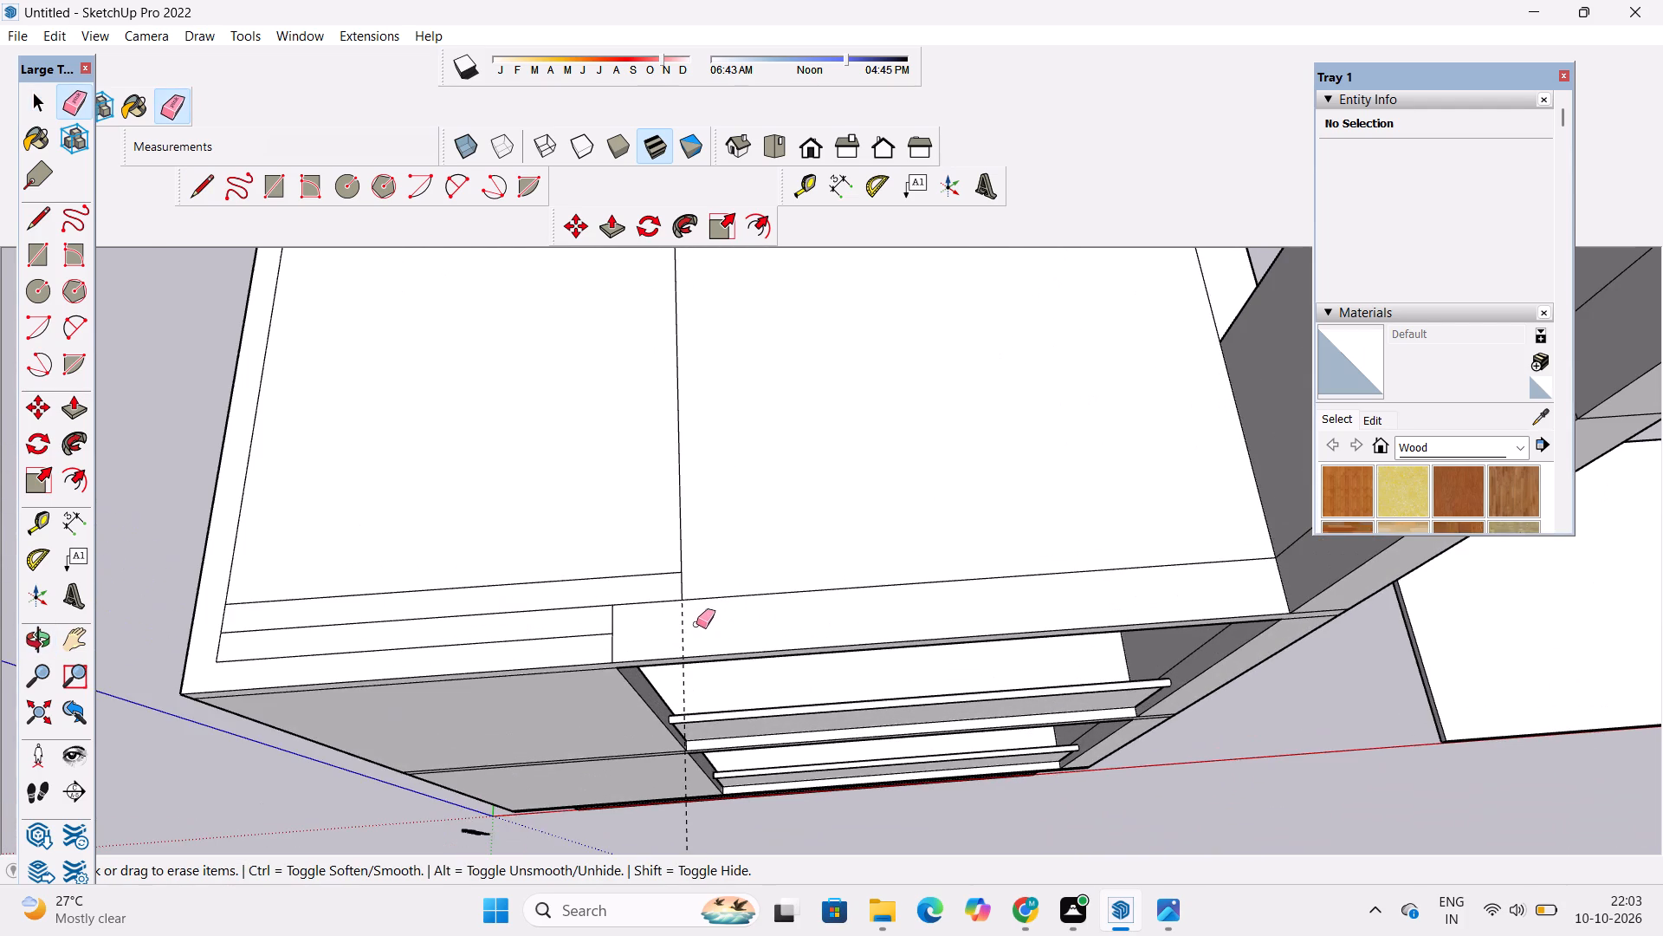
click(688, 627)
key(space)
Push/Pull the roof border strip opposite the raised wall up 25', level with that wall's top, including its front and rear returns.
text(o)
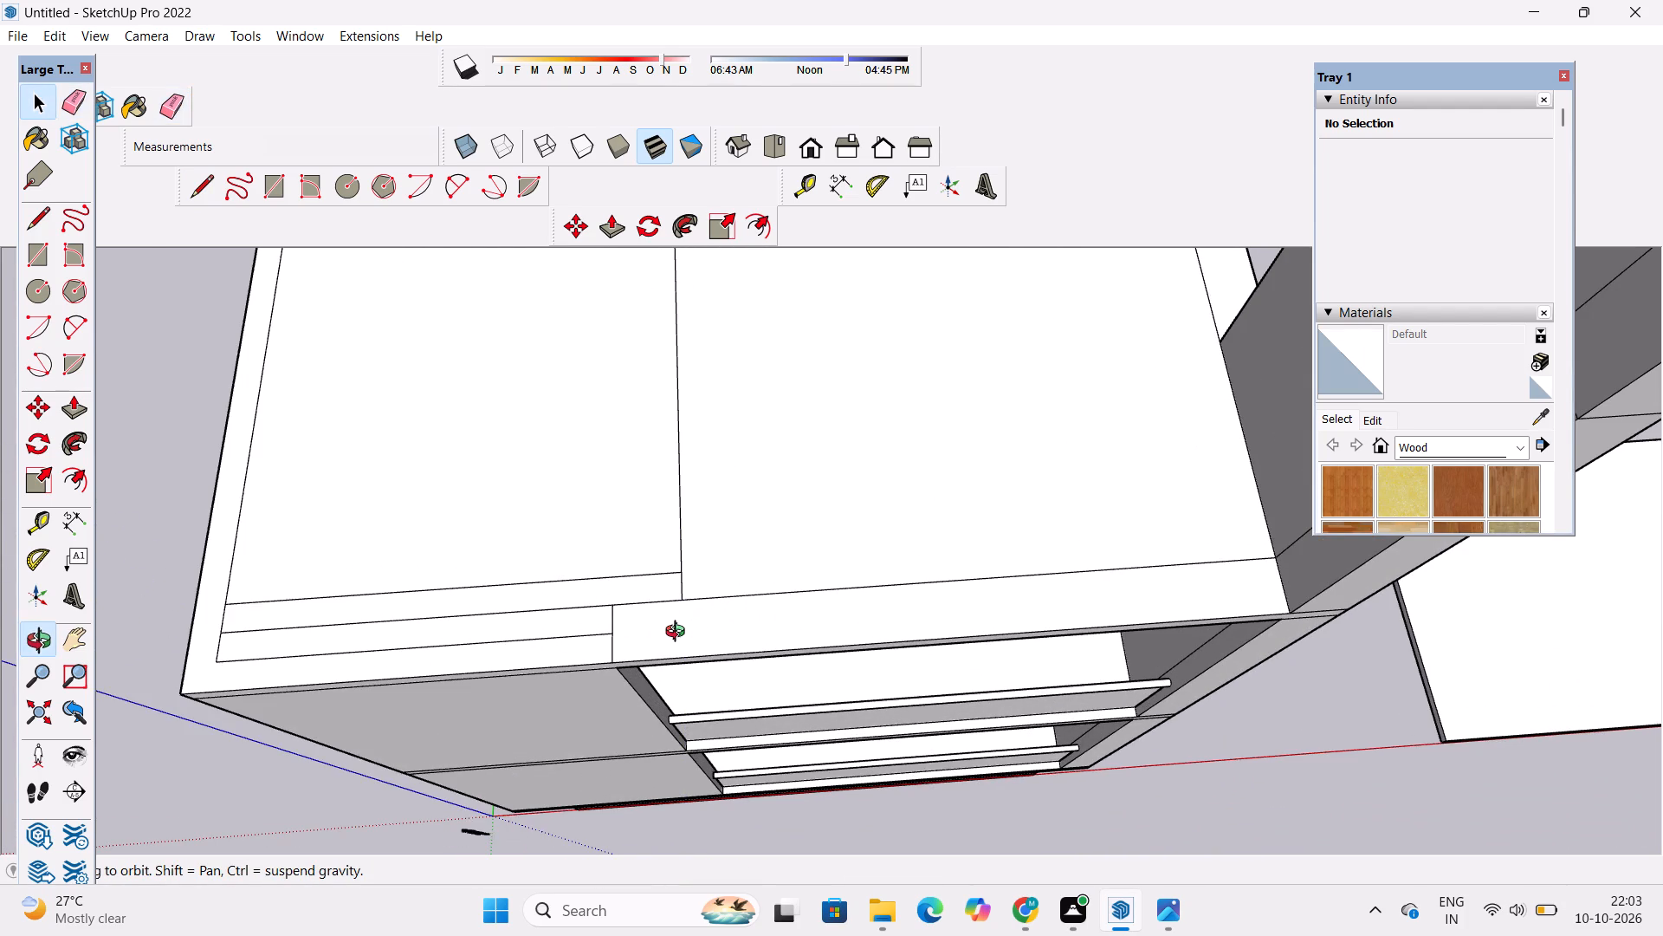
scroll(633, 662, down, 5)
drag(631, 700, 608, 614)
scroll(607, 594, up, 1)
drag(609, 572, 566, 613)
shift+drag(547, 599, 624, 640)
drag(531, 582, 534, 627)
drag(541, 643, 568, 650)
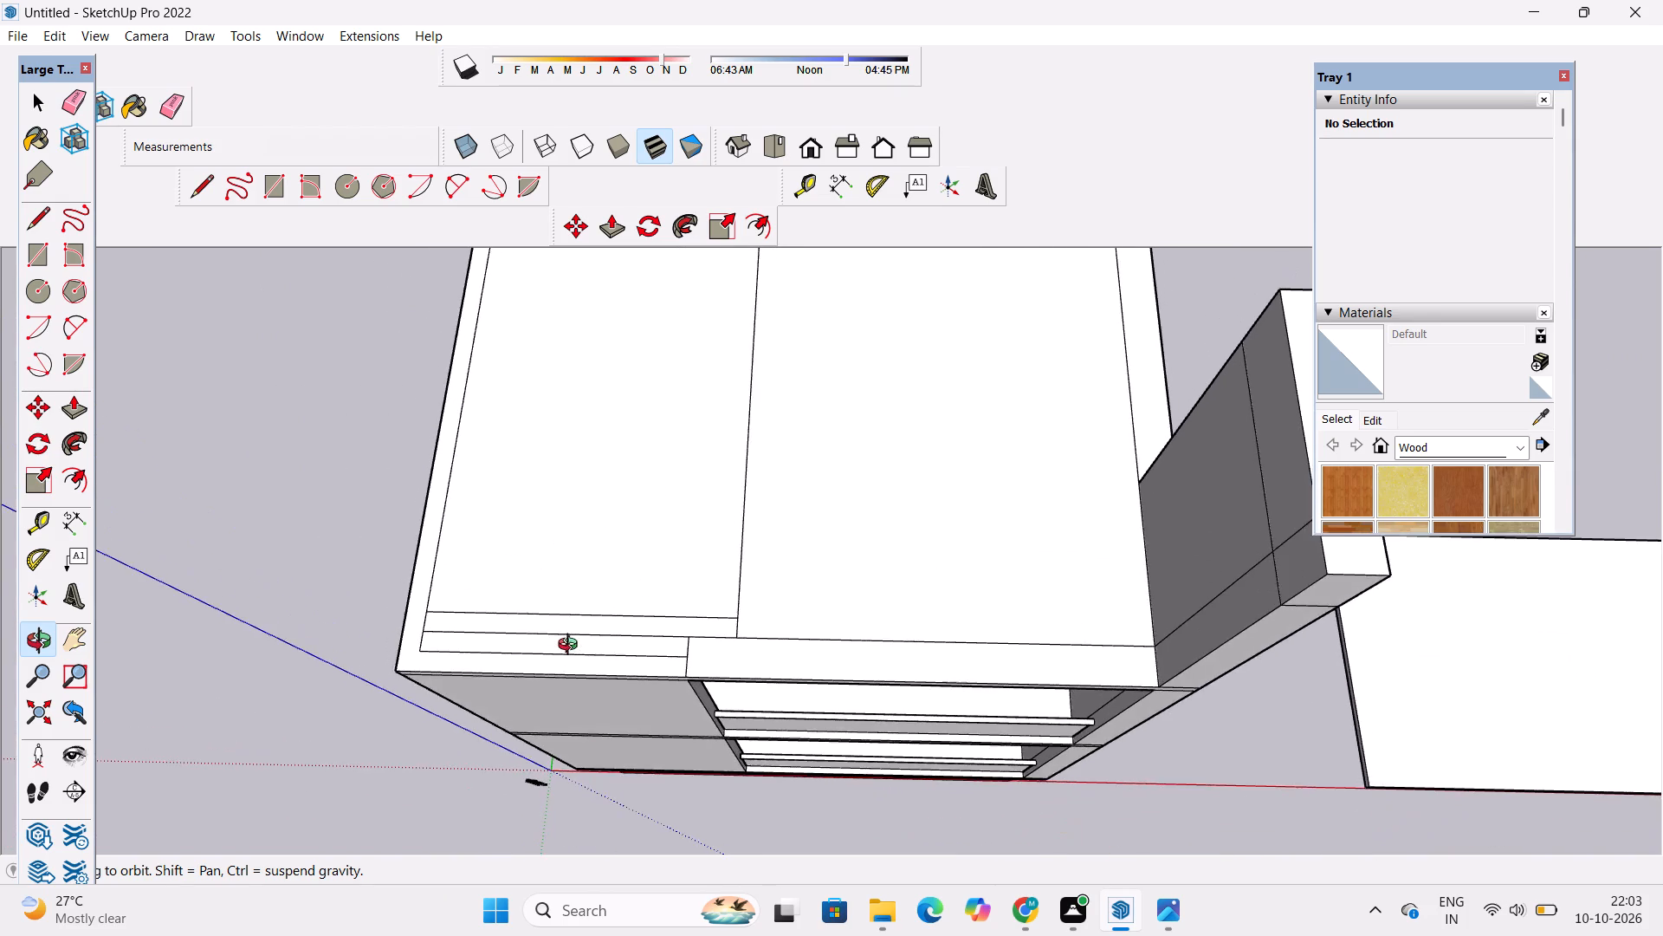
scroll(572, 647, down, 5)
shift+drag(625, 699, 674, 530)
drag(706, 661, 661, 608)
shift+scroll(655, 572, down, 3)
shift+drag(655, 569, 656, 615)
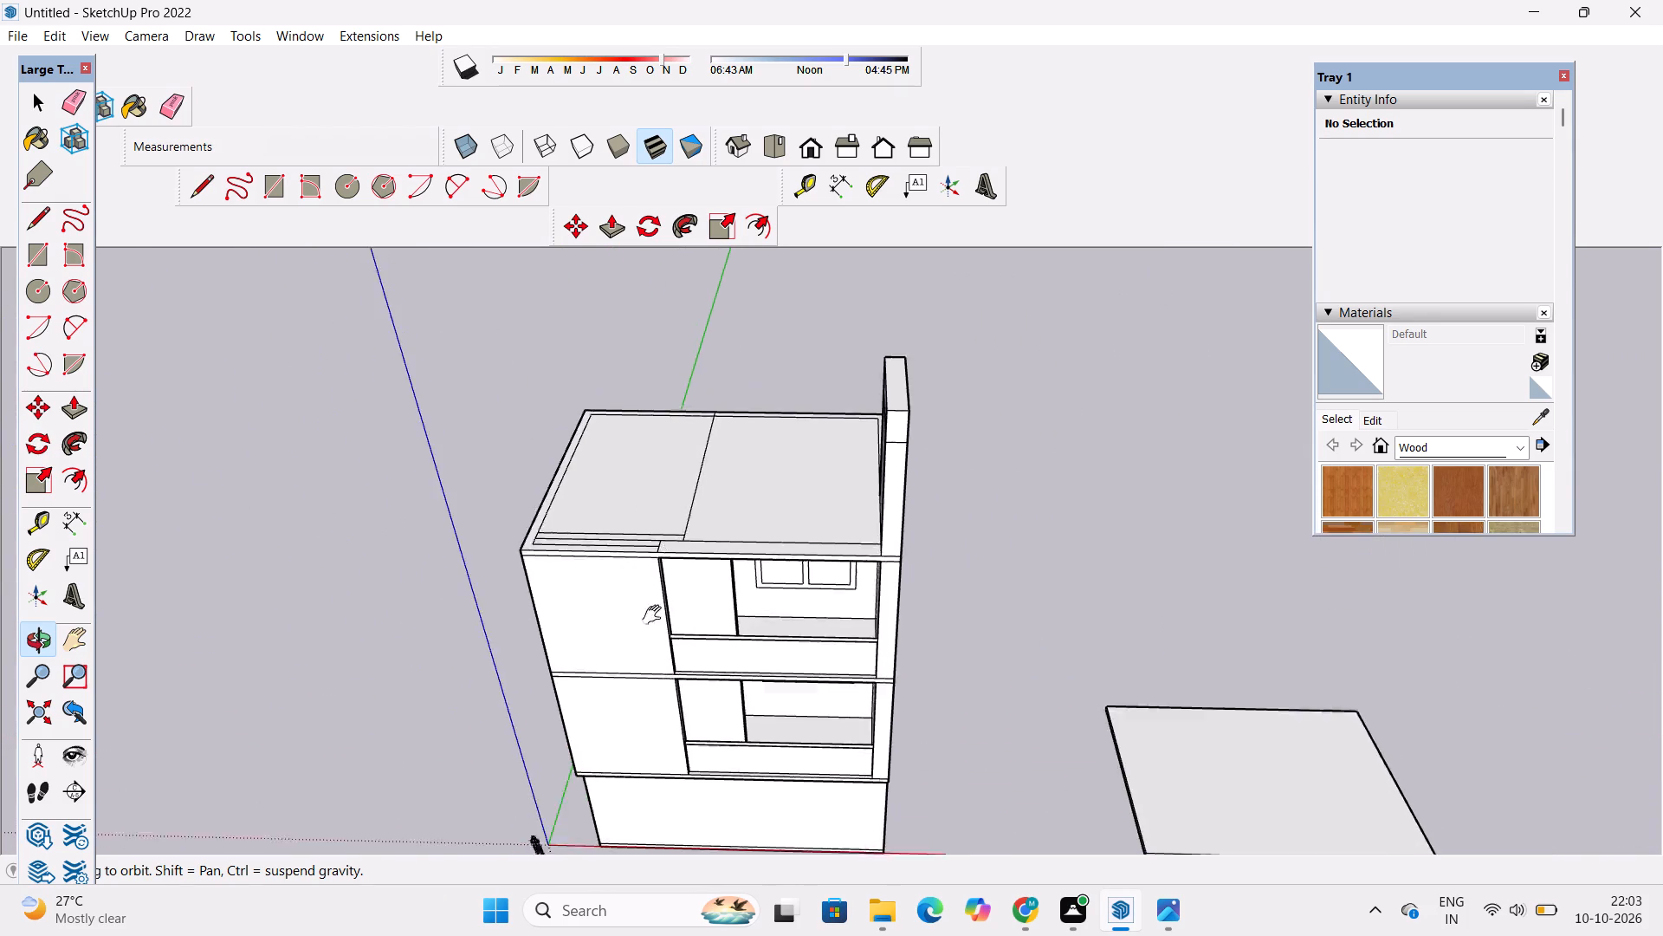
shift+drag(656, 615, 658, 656)
drag(658, 657, 650, 628)
scroll(639, 600, up, 2)
drag(631, 634, 645, 670)
key(p)
scroll(592, 625, up, 1)
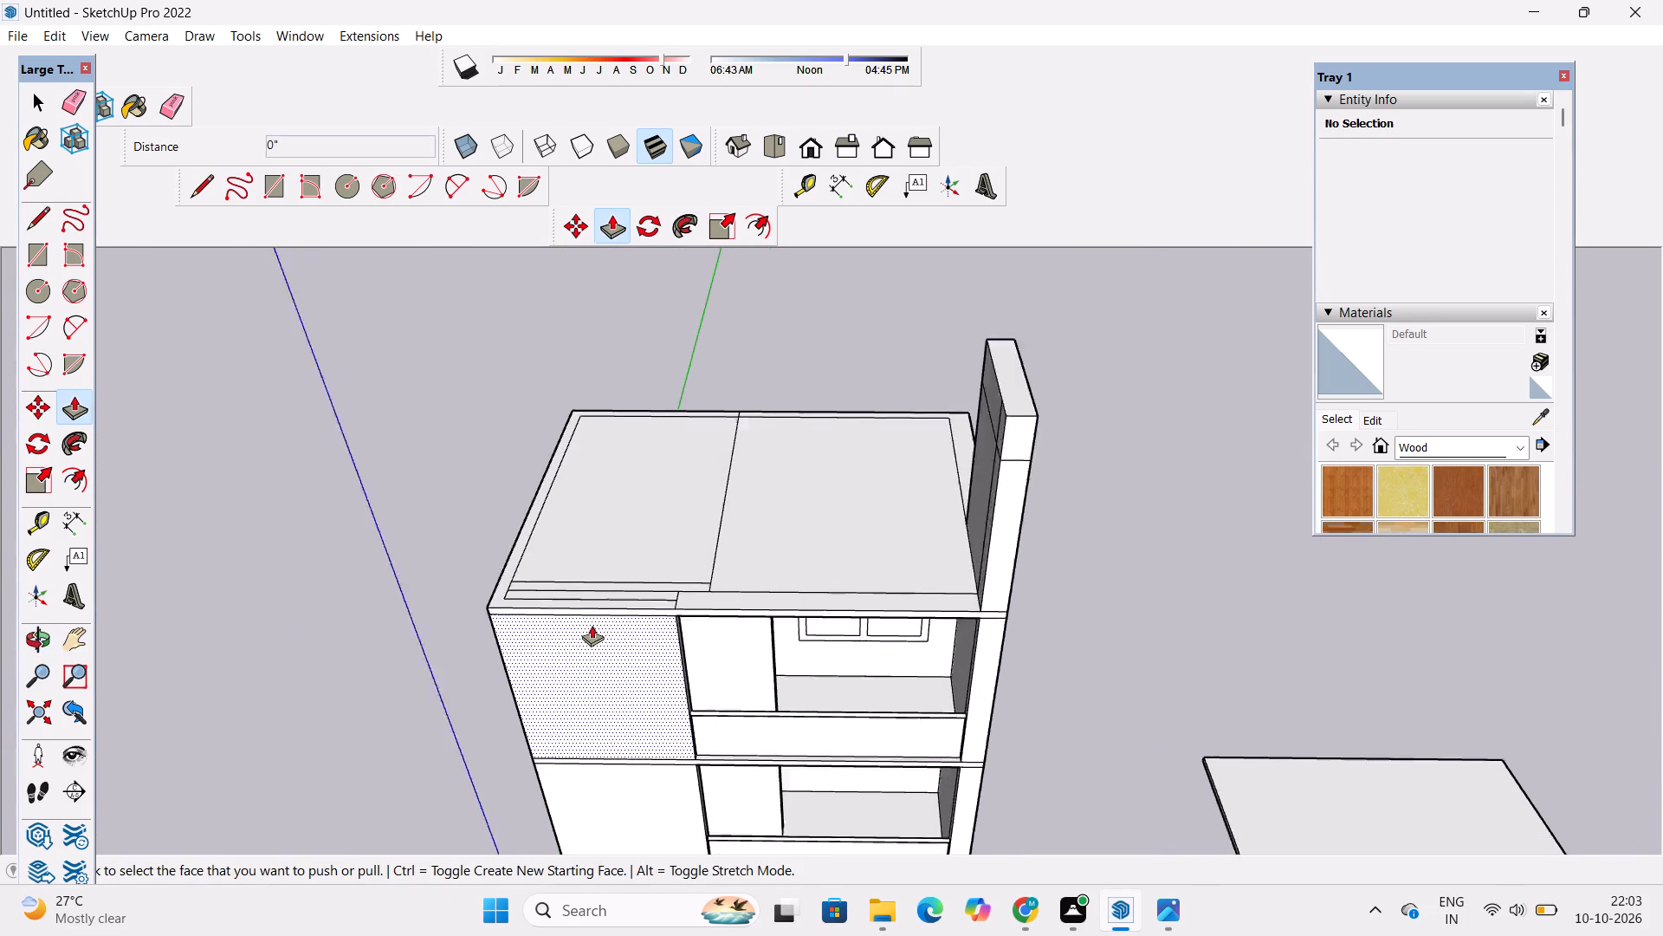
scroll(592, 625, up, 6)
click(599, 585)
scroll(599, 547, down, 8)
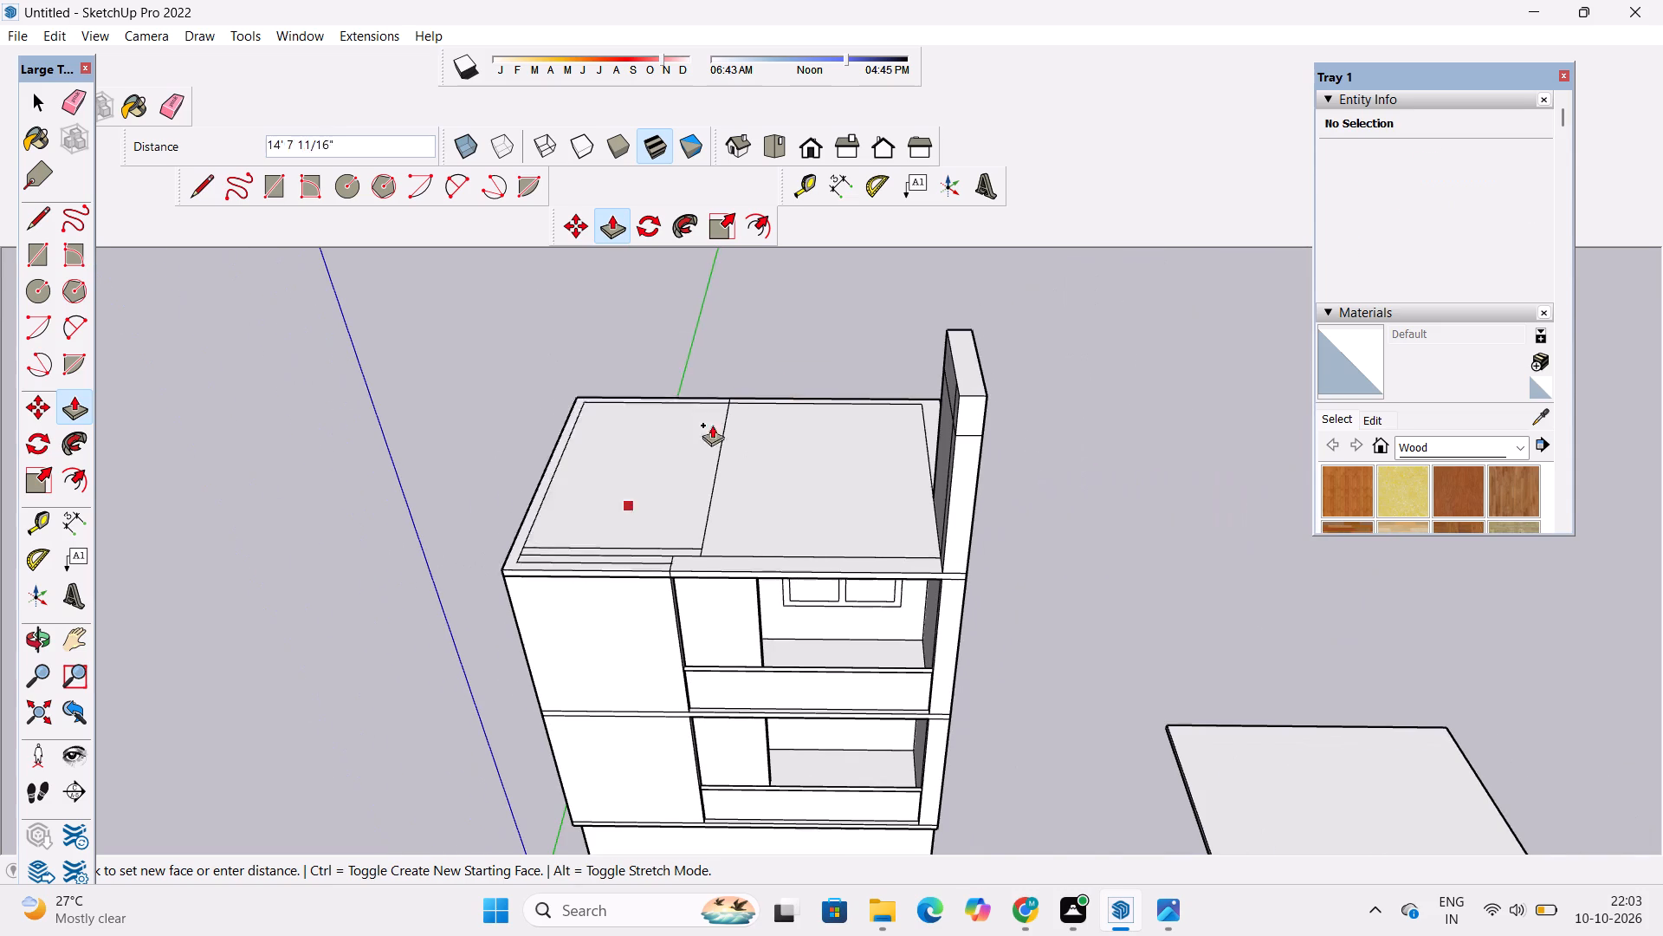
scroll(974, 400, up, 4)
click(974, 400)
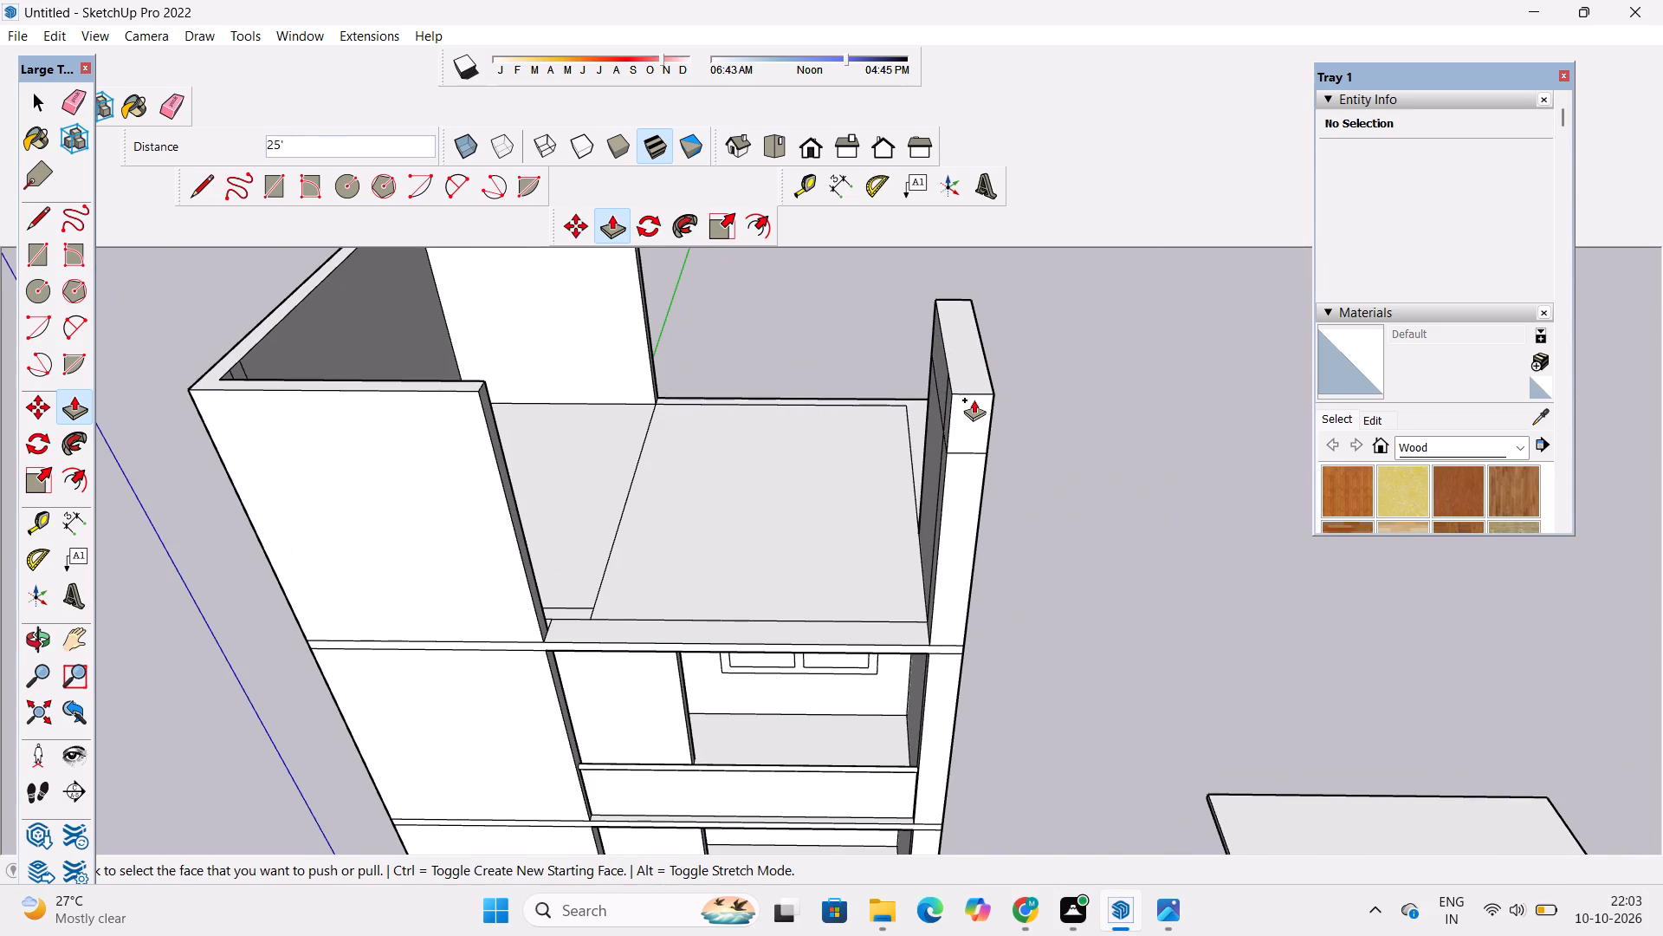
key(space)
Erase the two extra vertical lines on the new side wall's inner face, near its front corner.
text(o)
drag(1007, 438, 917, 459)
drag(914, 457, 901, 460)
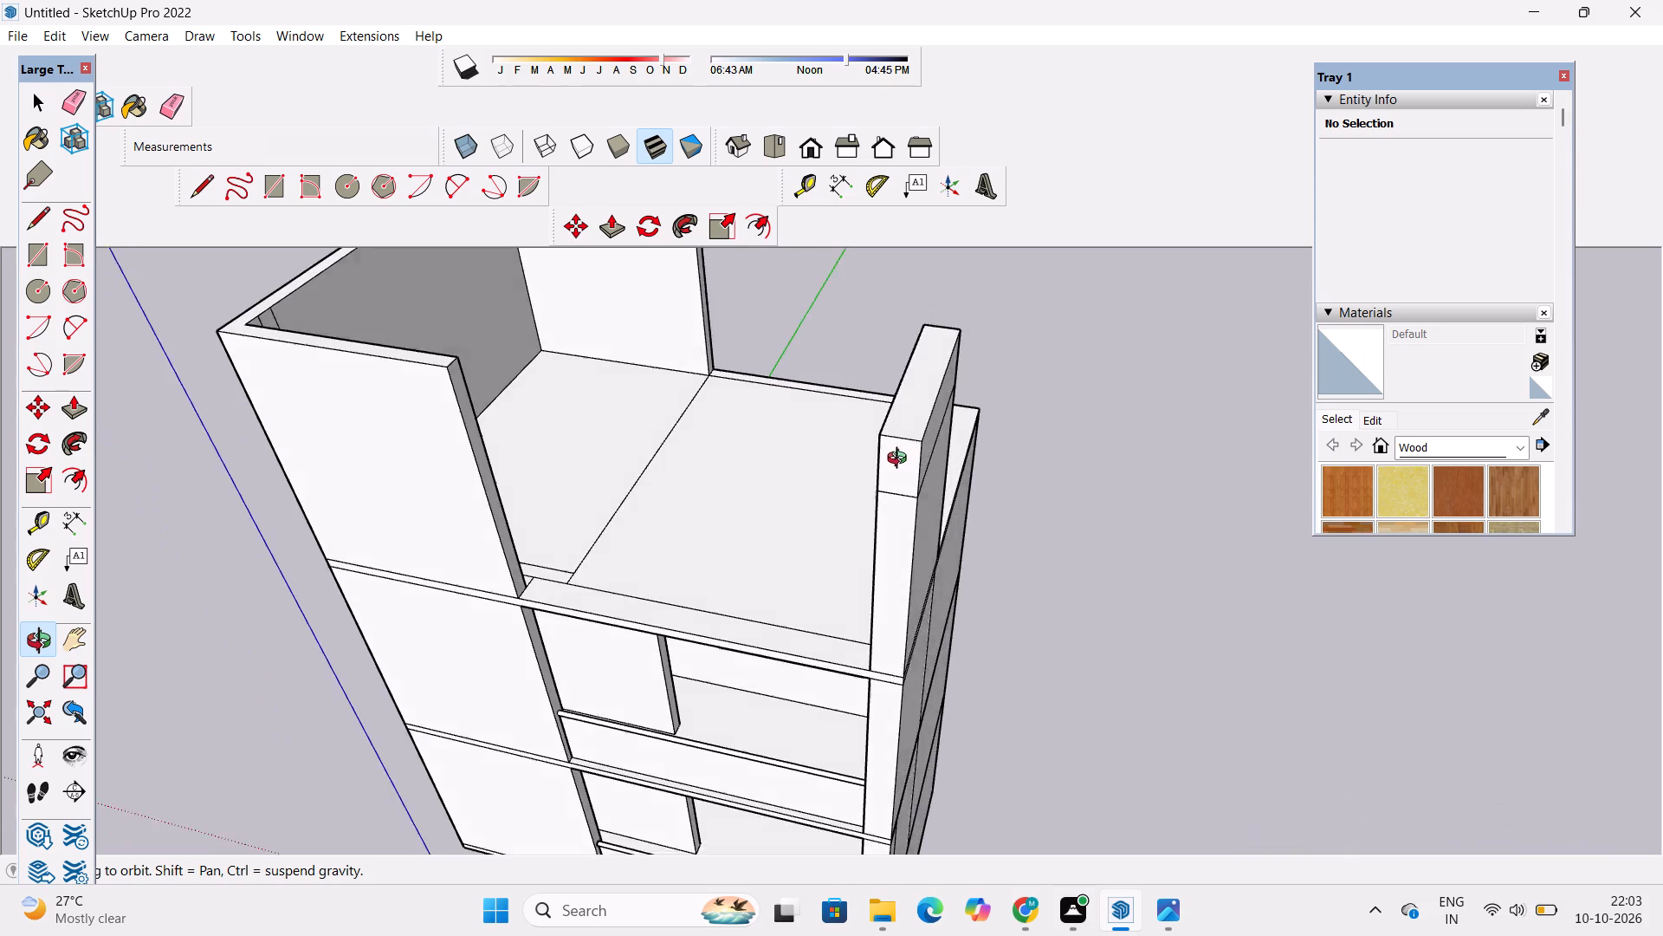
drag(901, 460, 838, 469)
shift+drag(835, 469, 908, 562)
scroll(825, 474, down, 3)
drag(882, 513, 283, 513)
shift+drag(665, 344, 640, 530)
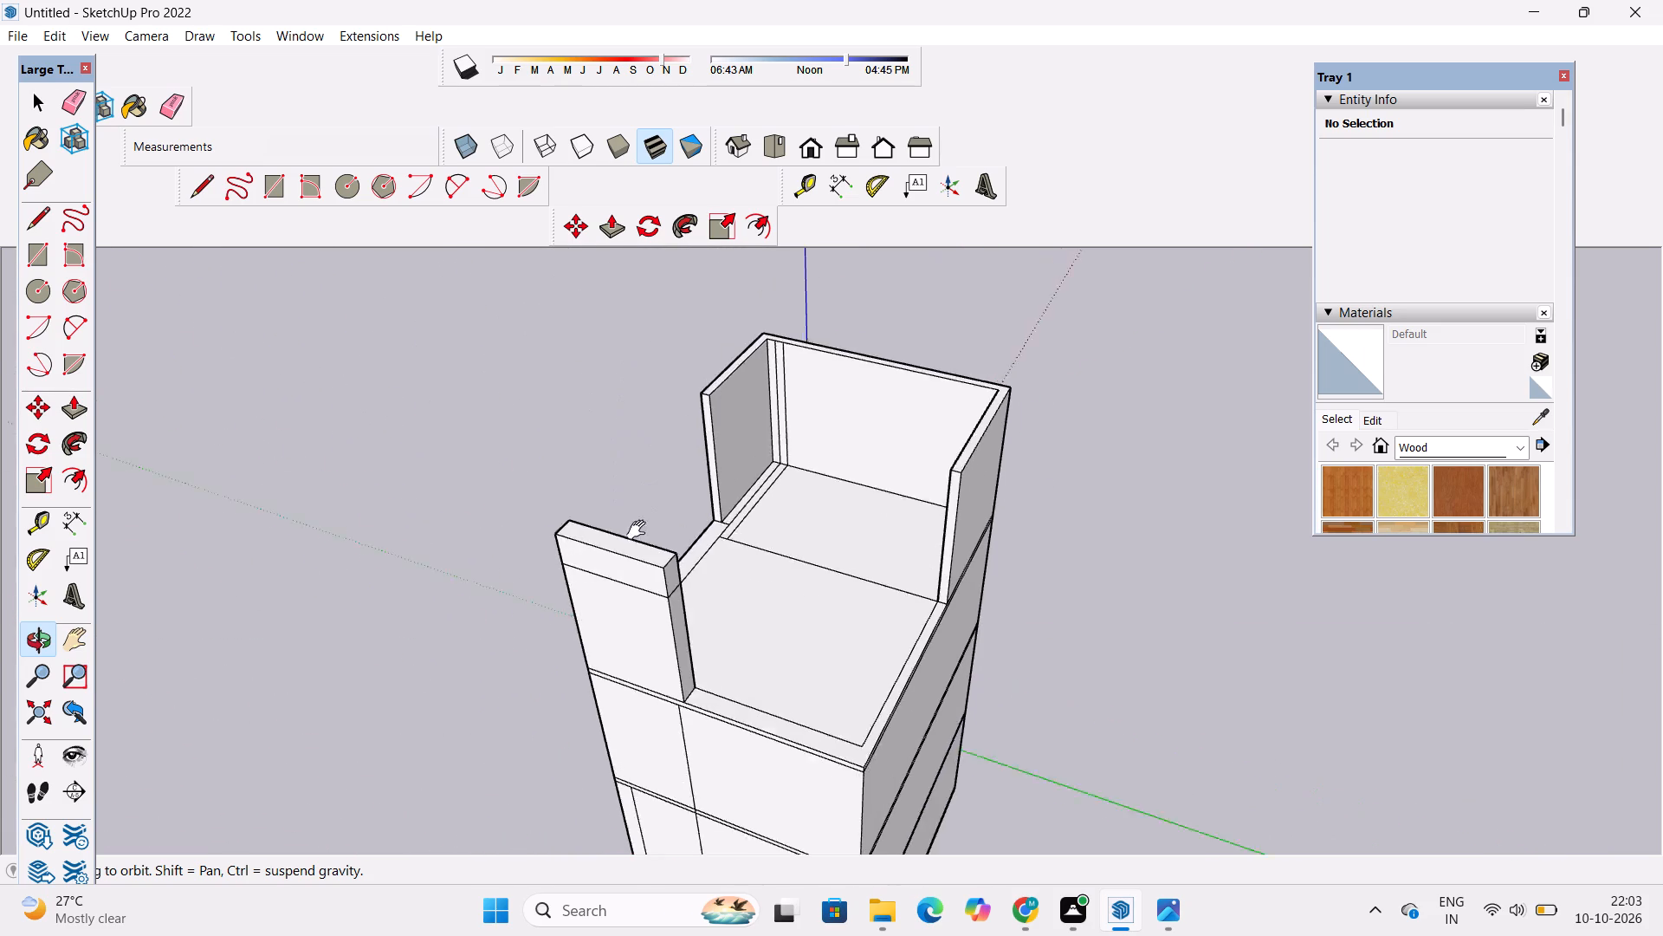
shift+drag(640, 530, 637, 549)
scroll(793, 509, up, 5)
shift+drag(780, 493, 767, 615)
scroll(746, 577, up, 5)
drag(741, 568, 752, 512)
scroll(754, 502, up, 3)
shift+drag(754, 499, 715, 580)
click(715, 580)
key(e)
scroll(721, 536, down, 7)
scroll(685, 597, up, 2)
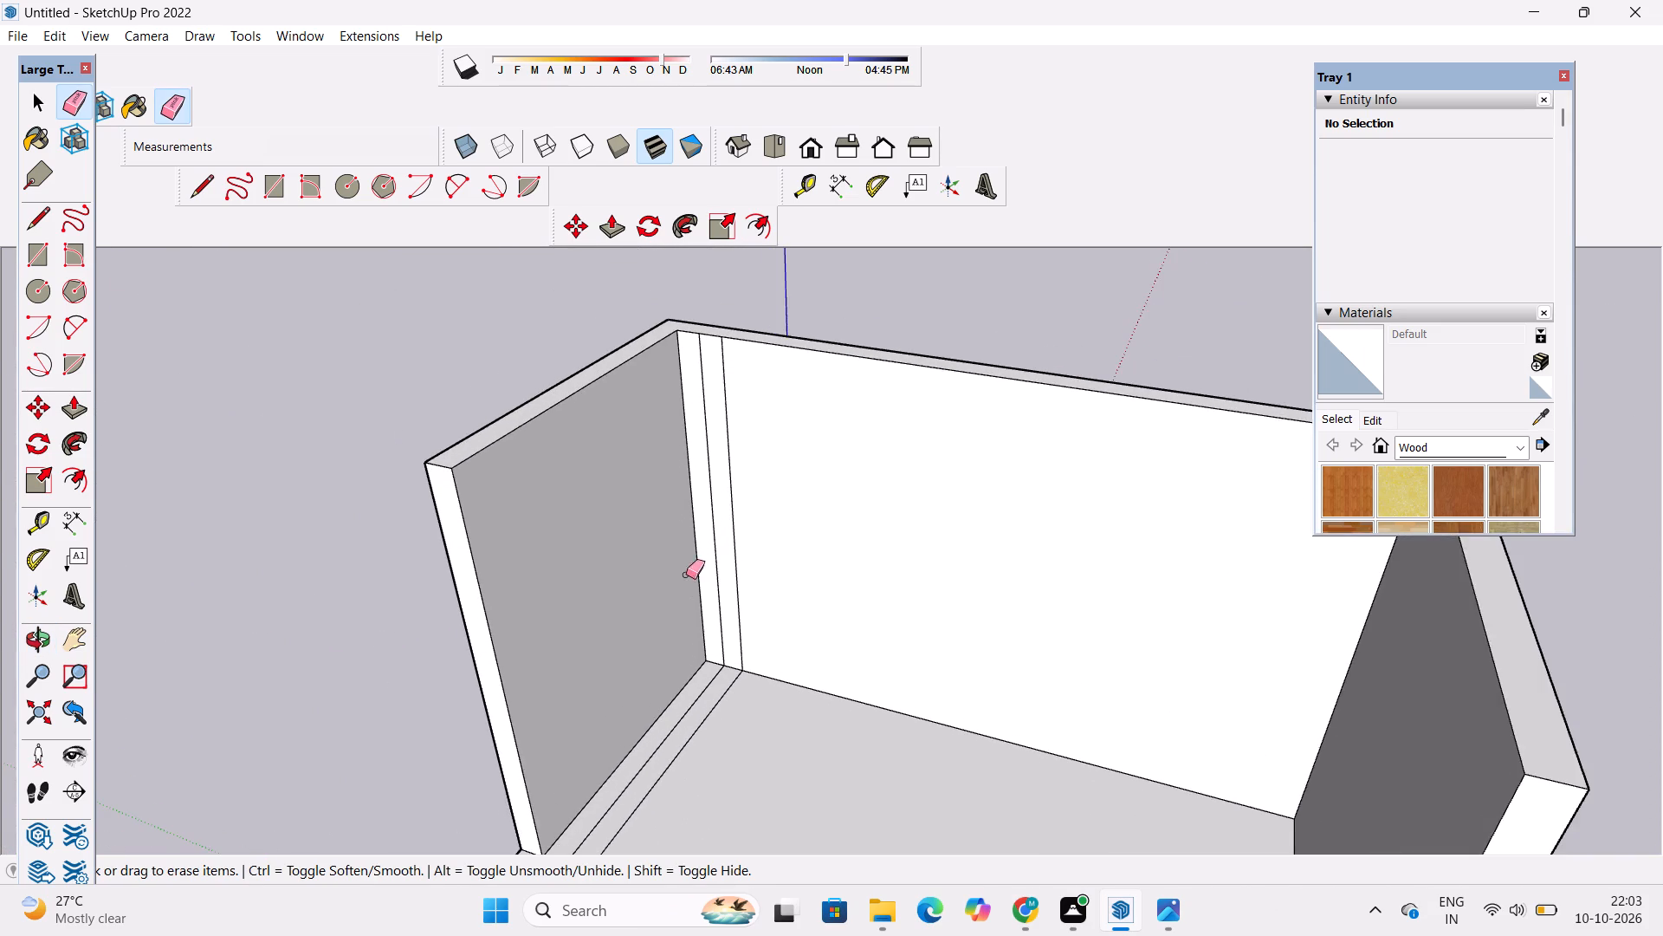
scroll(687, 556, down, 2)
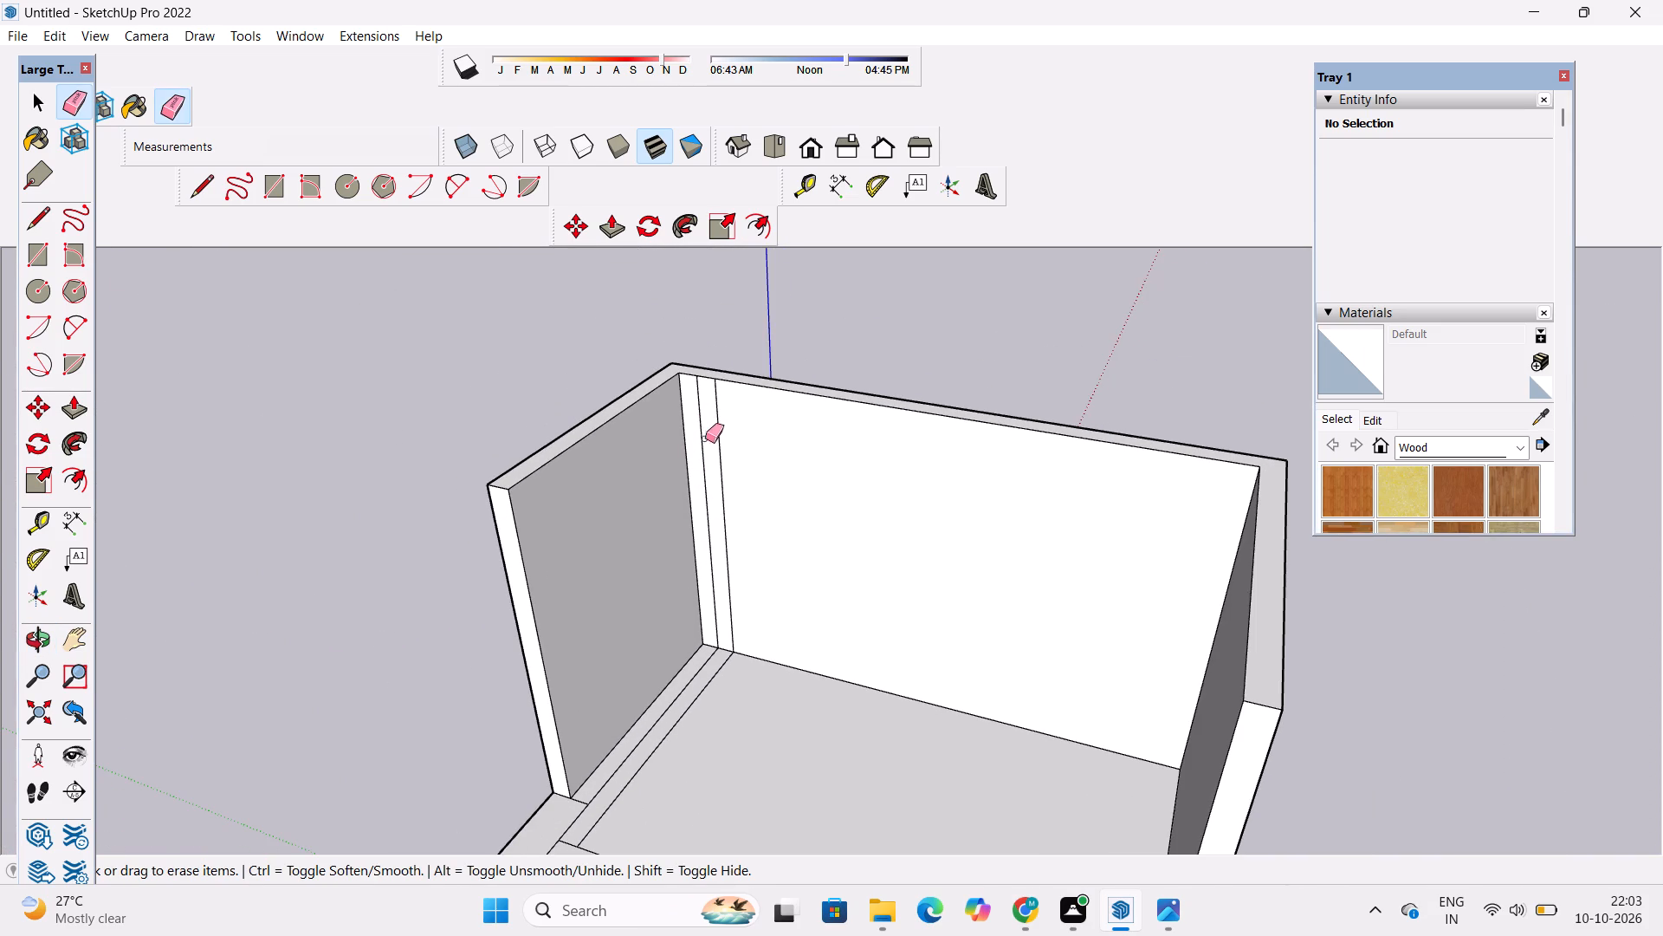
drag(779, 472, 696, 454)
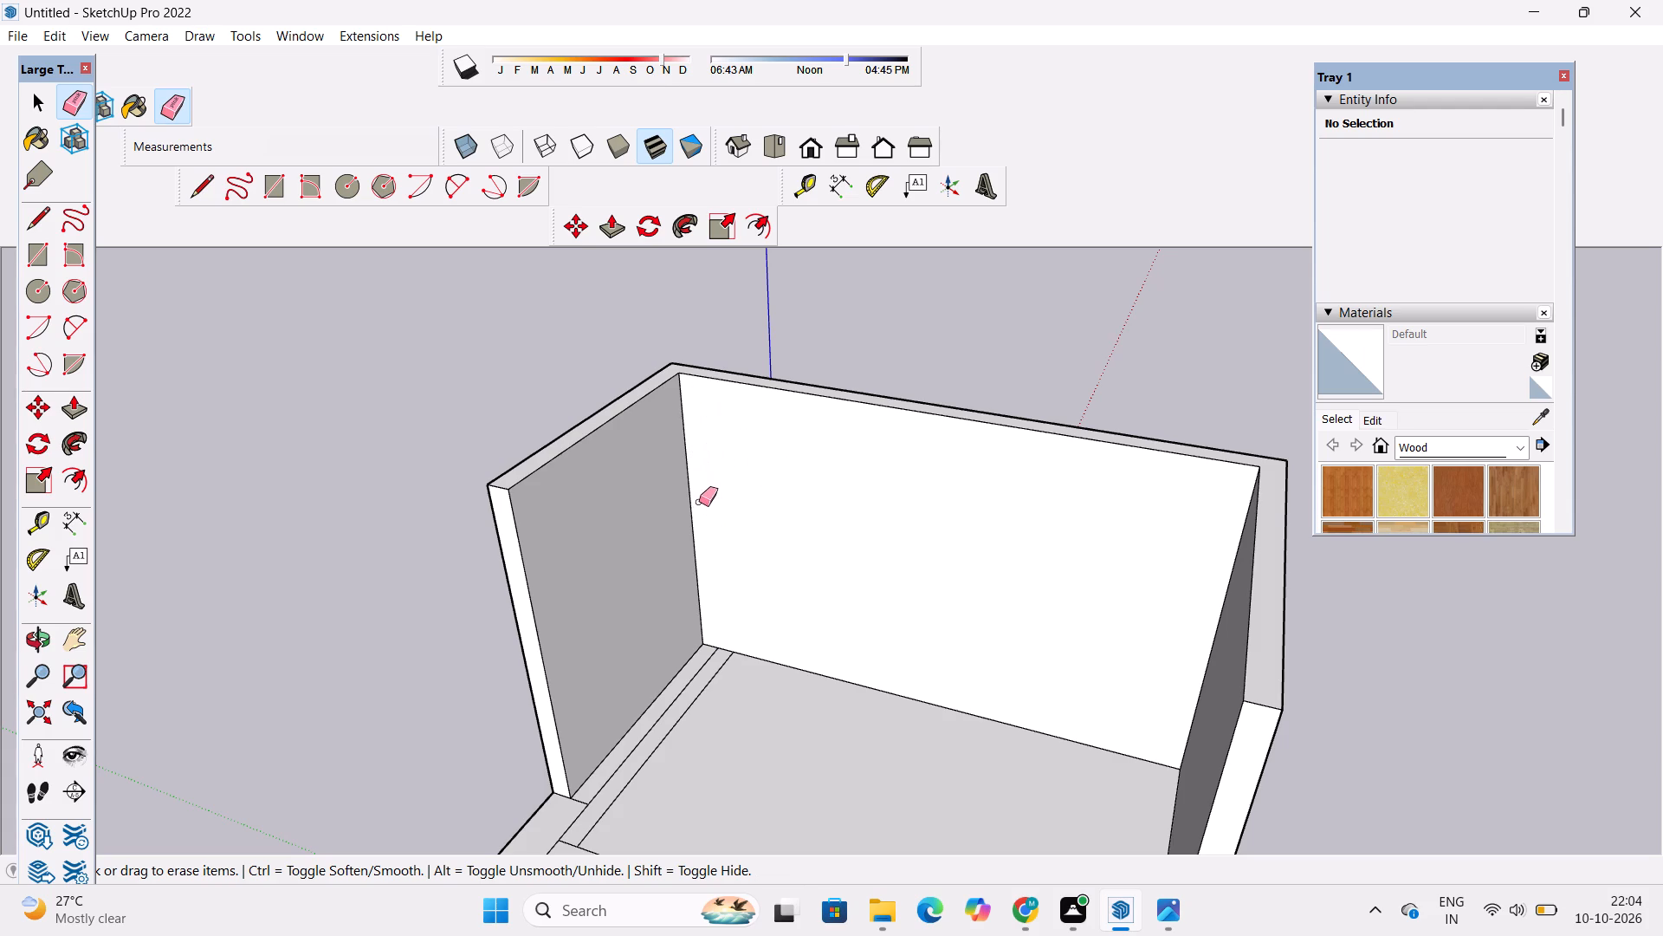
key(space)
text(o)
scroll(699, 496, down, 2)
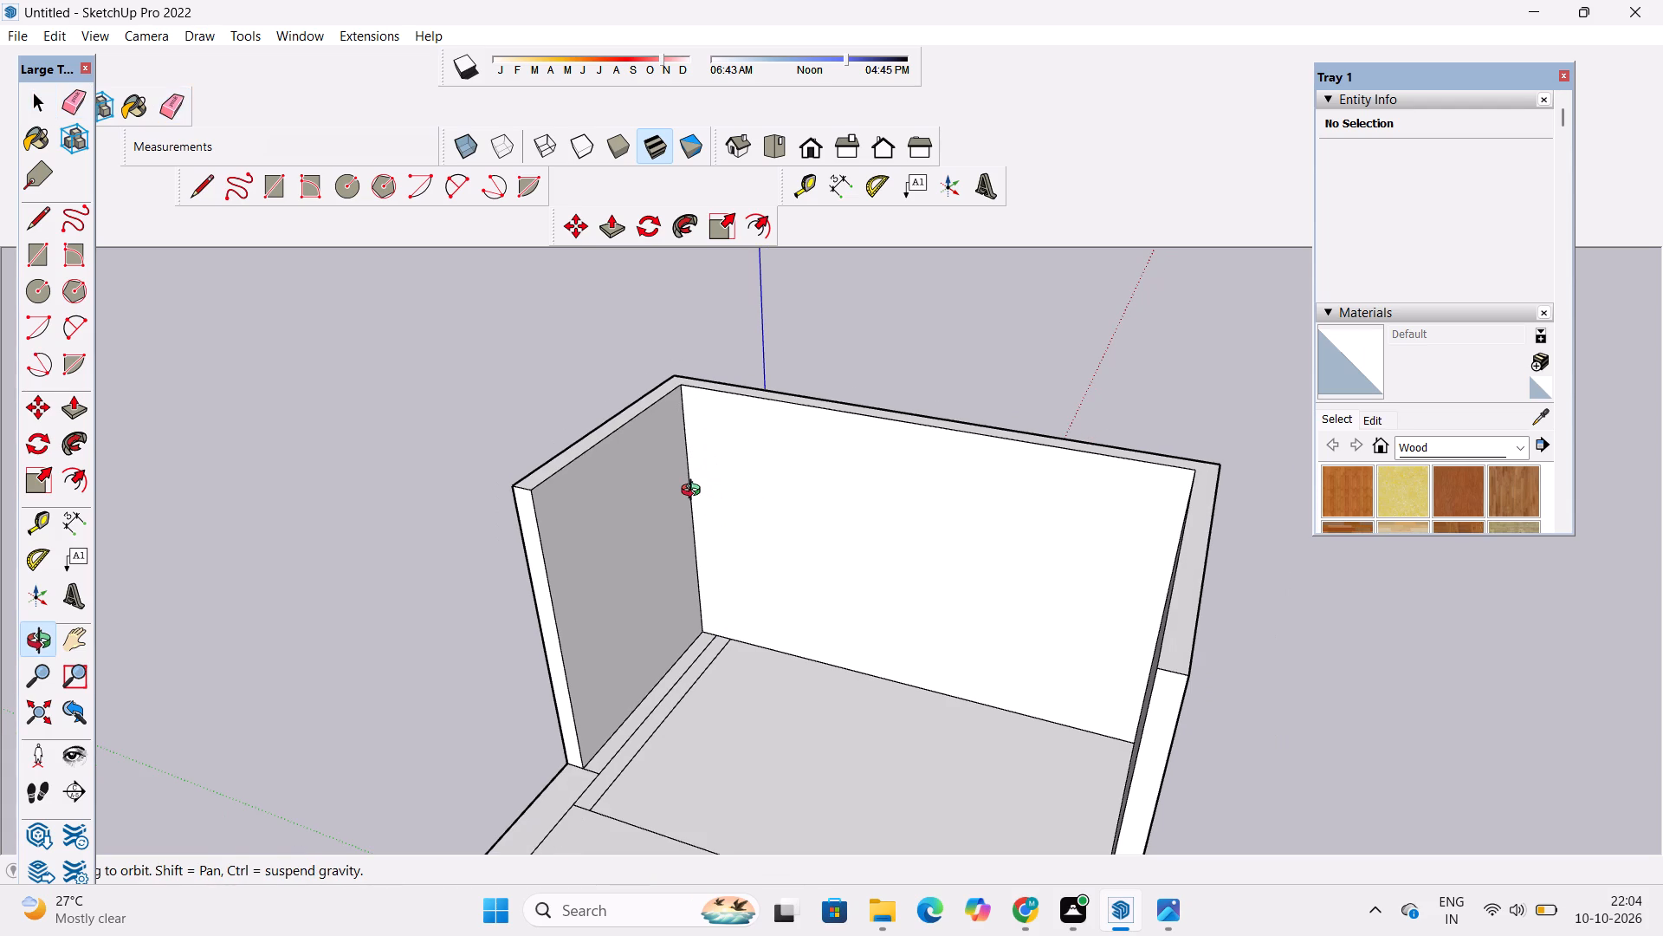
Examine the raised roof-level walls from several sides and from above.
scroll(715, 465, down, 2)
shift+drag(716, 473, 983, 598)
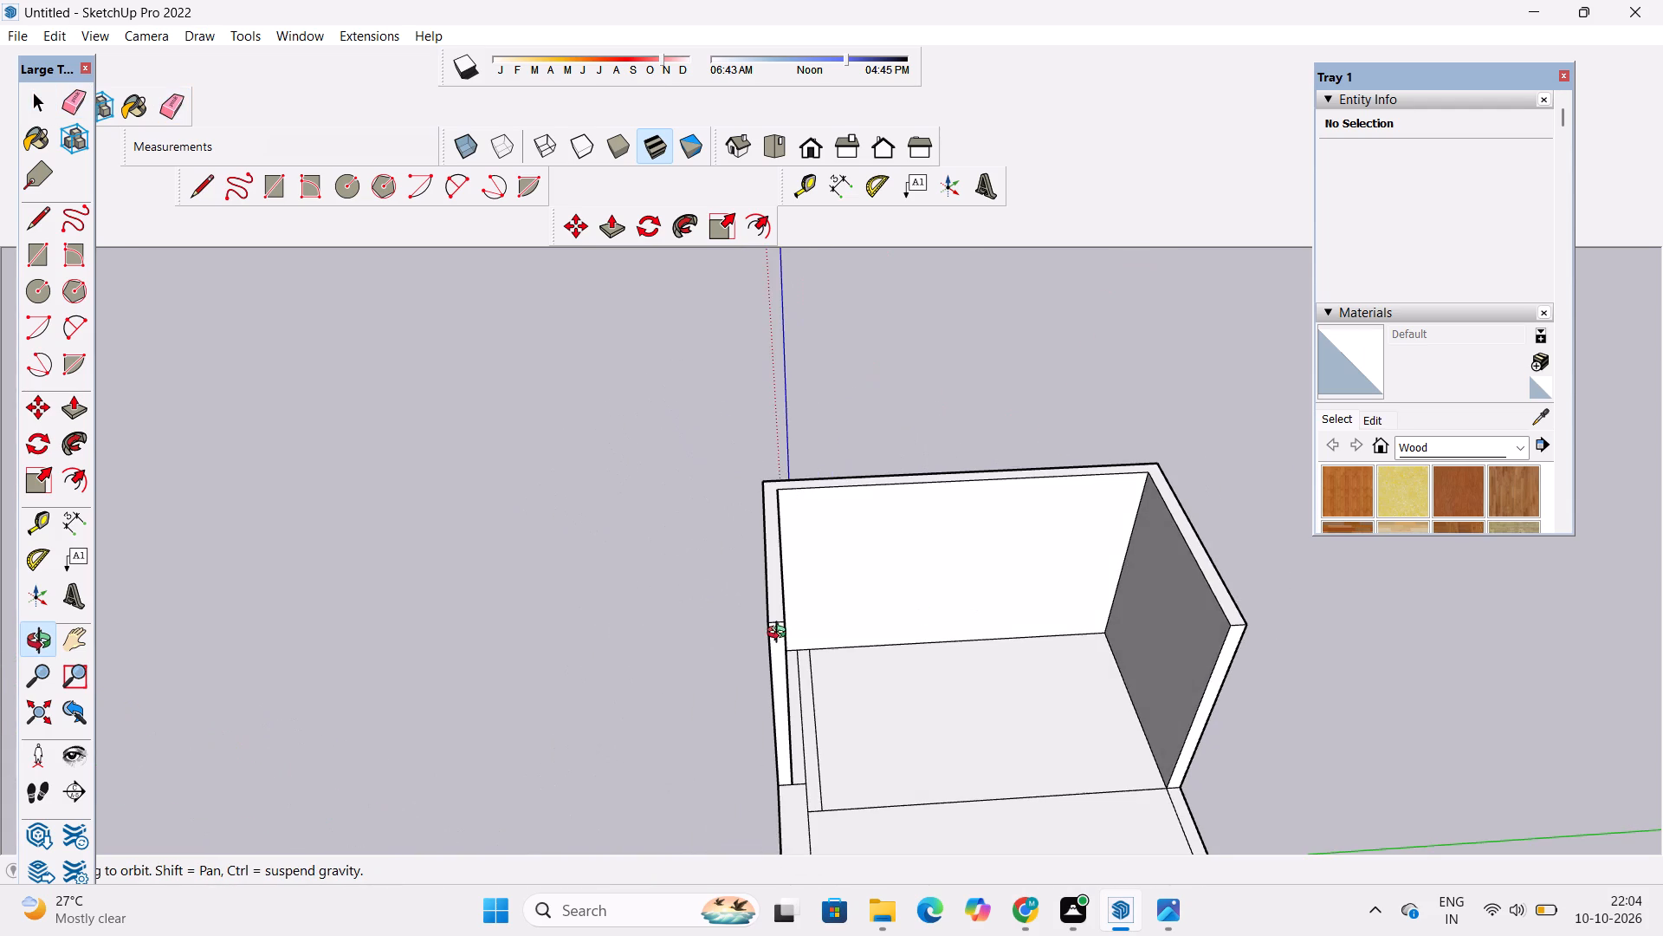
drag(817, 658, 838, 663)
drag(868, 669, 890, 672)
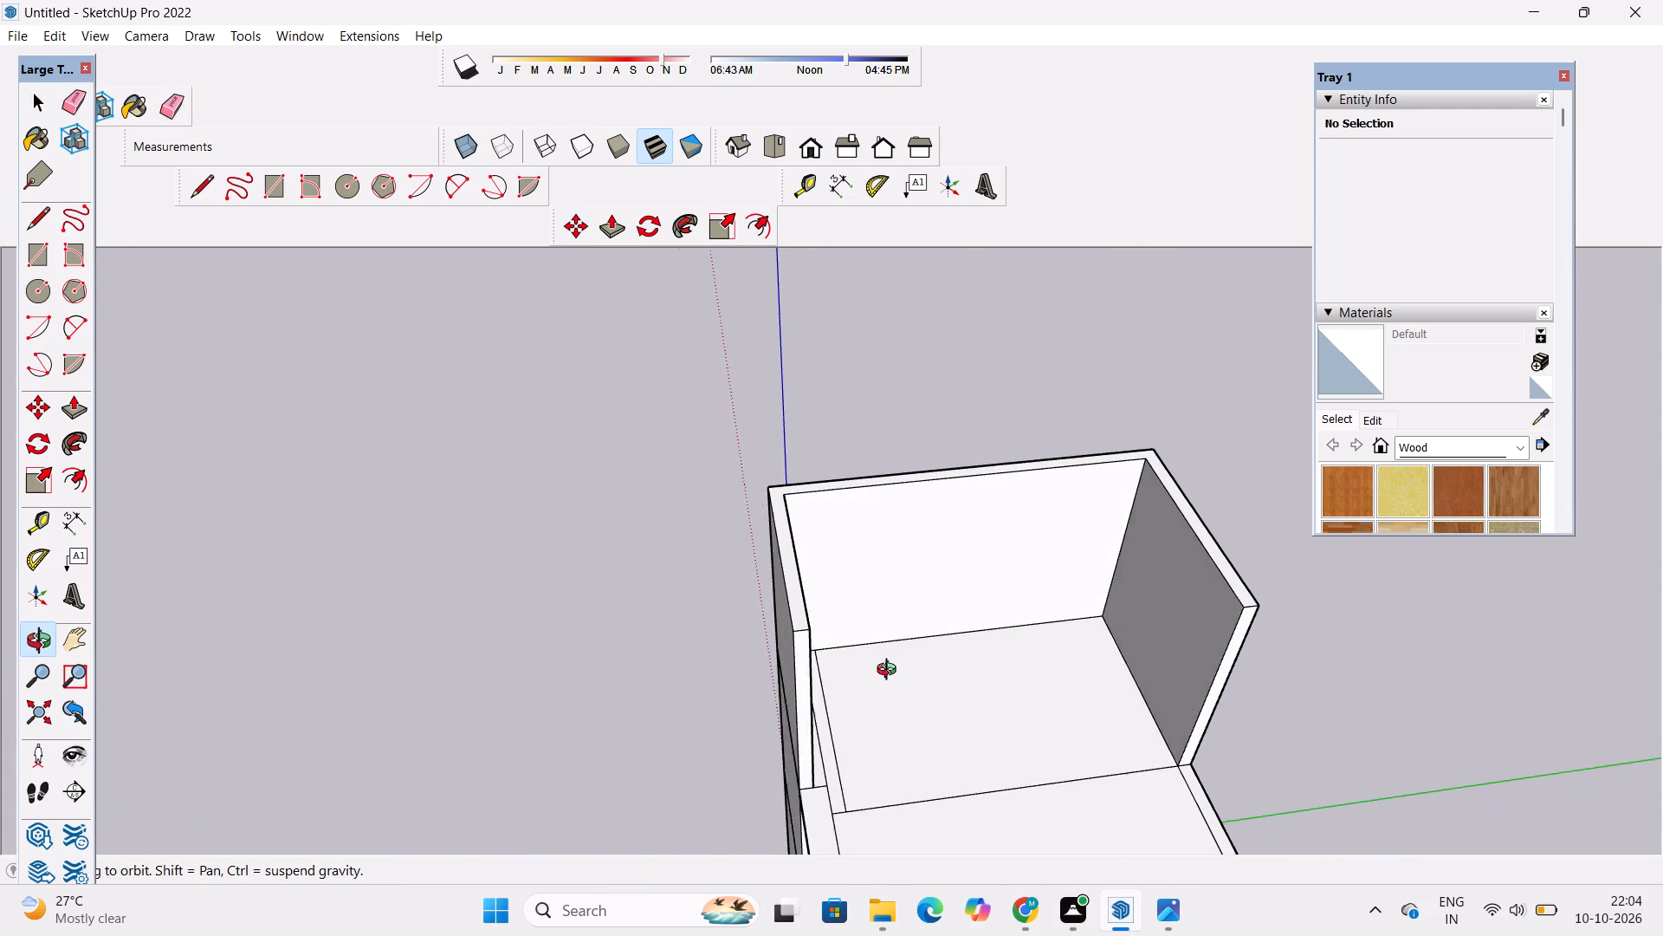
drag(890, 672, 909, 677)
drag(911, 679, 805, 636)
drag(705, 686, 1014, 655)
shift+drag(1014, 654, 825, 650)
drag(767, 754, 825, 626)
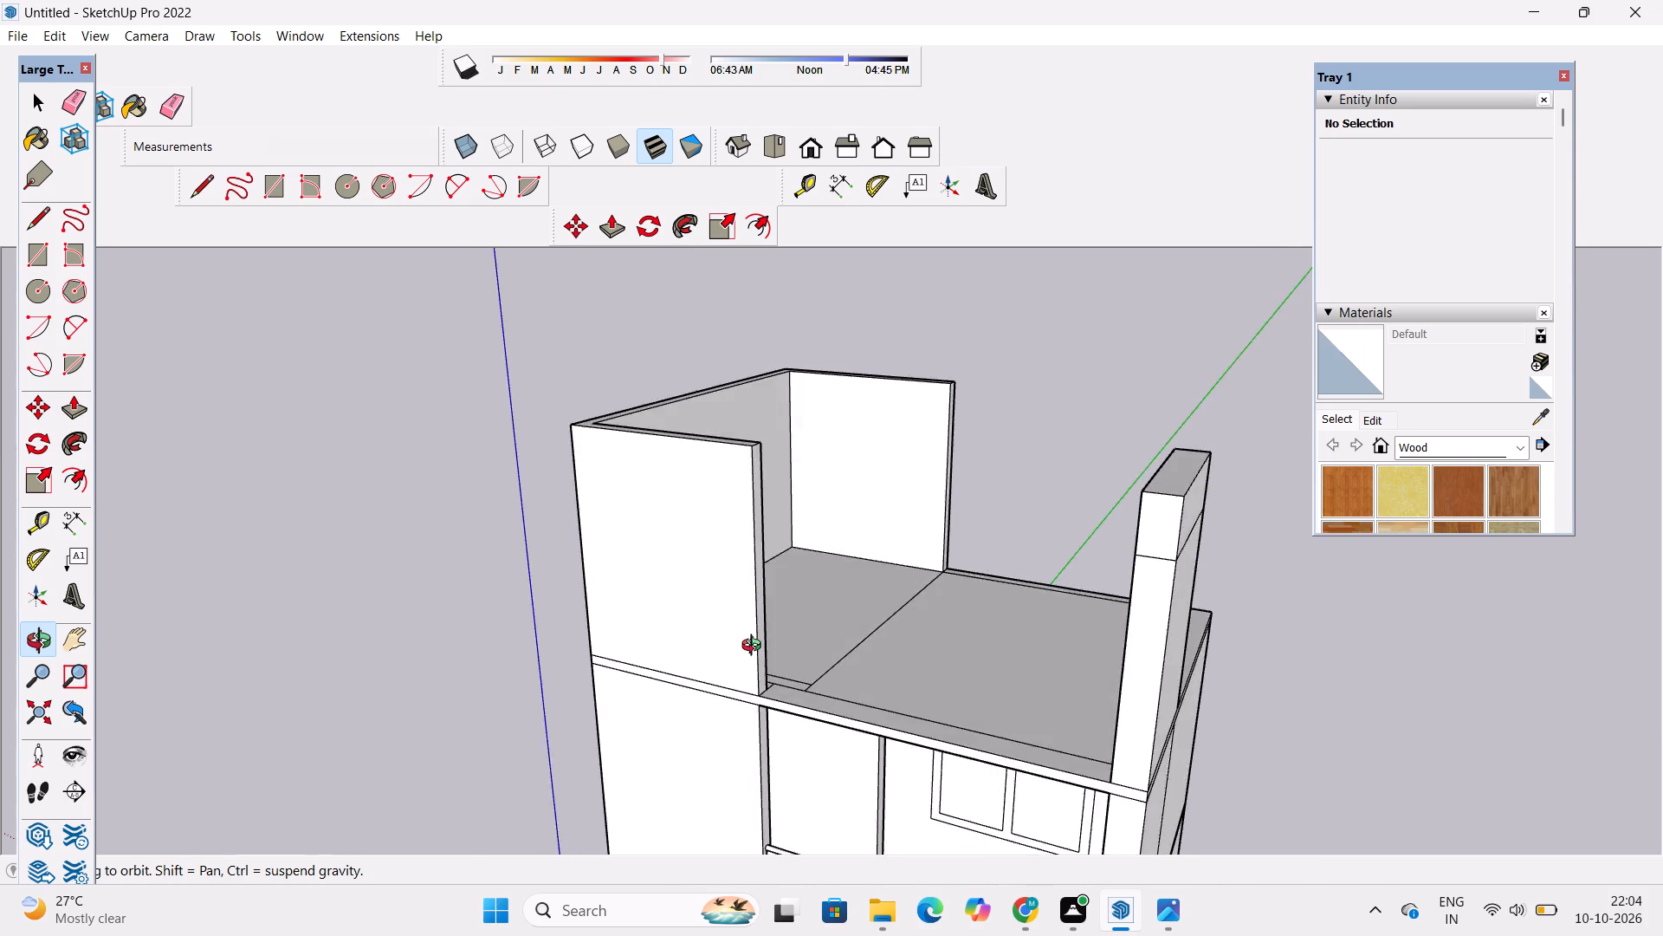
scroll(755, 647, down, 4)
drag(776, 605, 694, 879)
scroll(726, 661, down, 4)
shift+drag(801, 614, 698, 692)
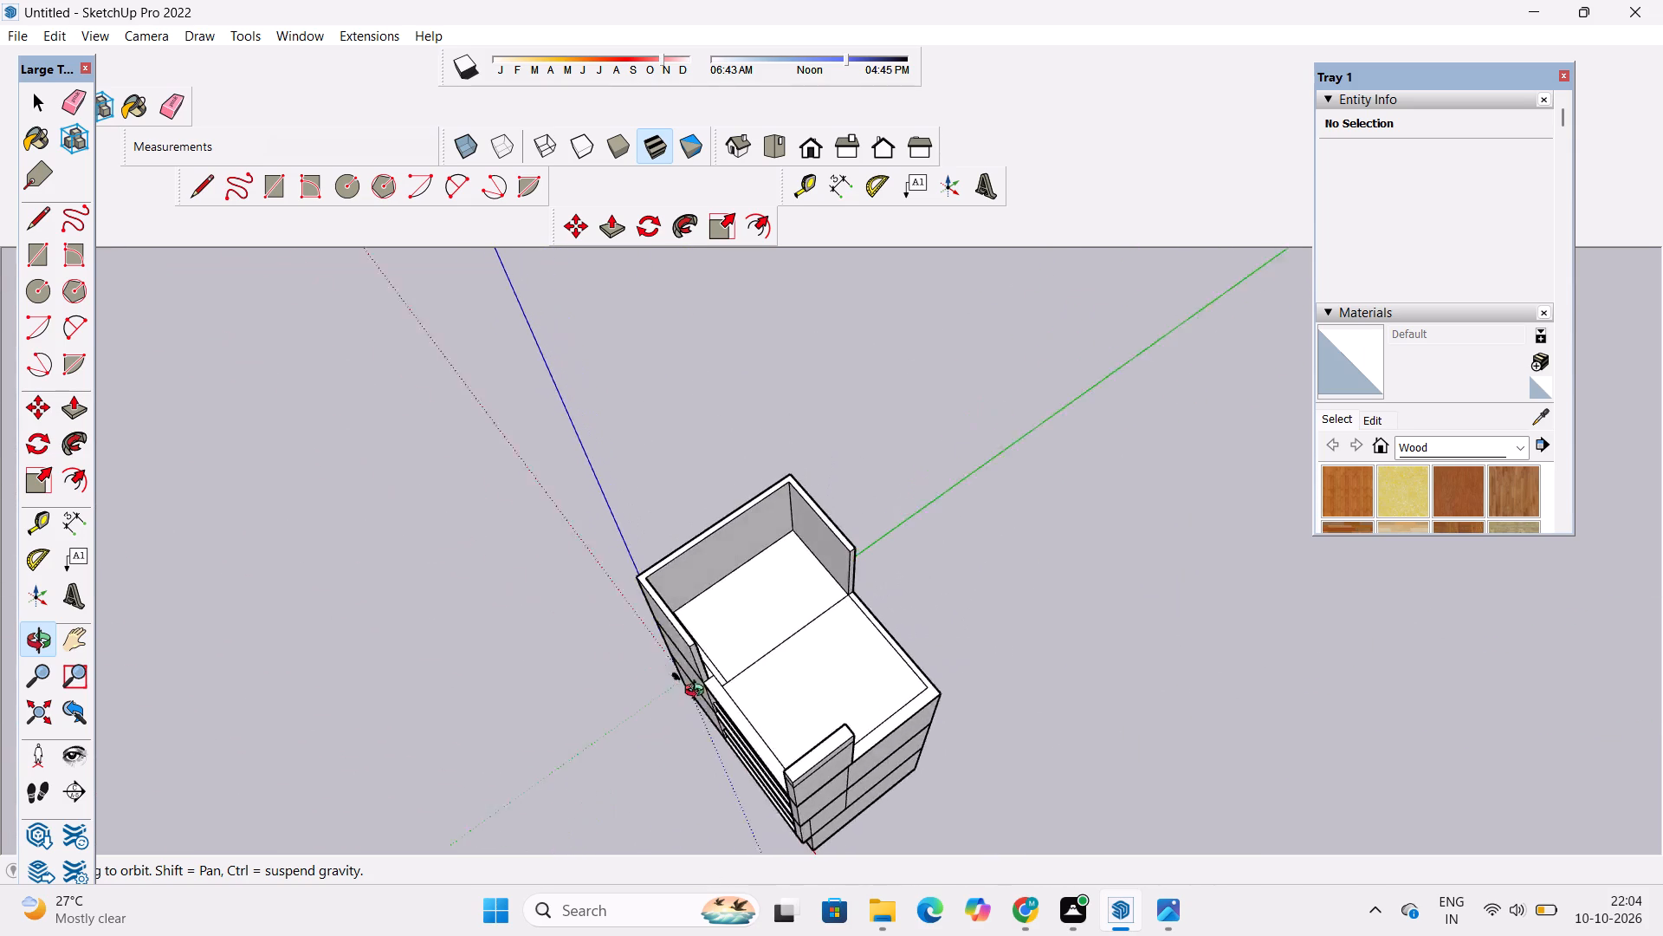
shift+drag(698, 692, 683, 694)
shift+drag(731, 648, 660, 722)
scroll(663, 712, up, 4)
drag(697, 738, 650, 579)
scroll(643, 562, down, 4)
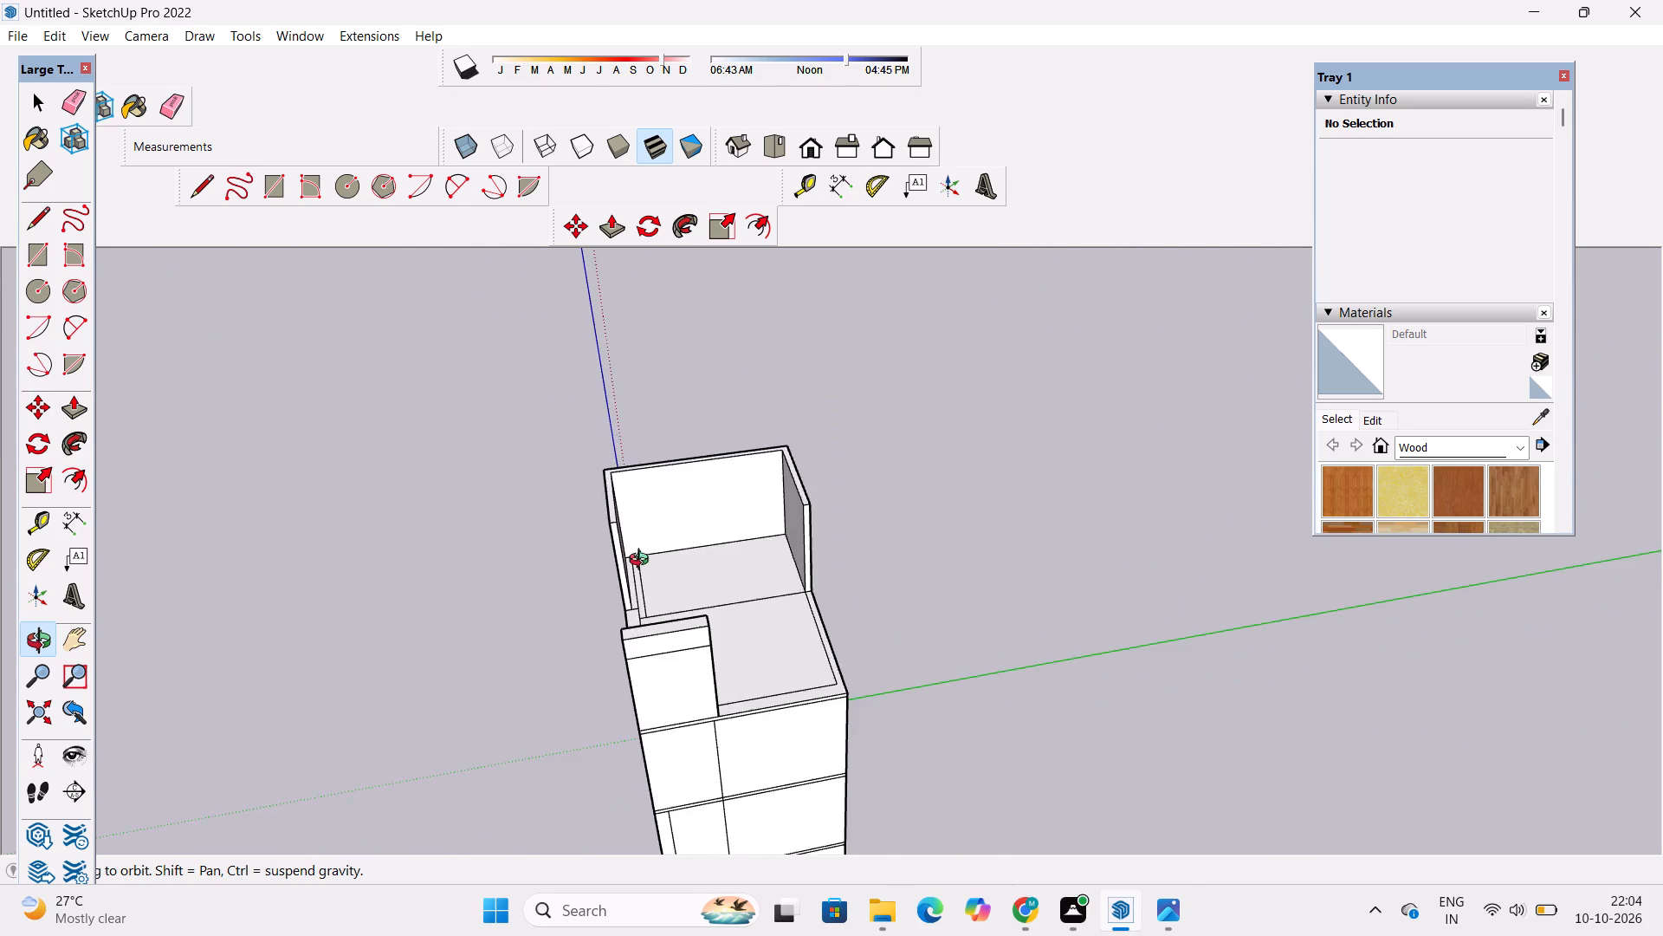
drag(645, 566, 787, 775)
drag(773, 751, 744, 699)
shift+scroll(718, 656, up, 3)
shift+drag(707, 634, 677, 608)
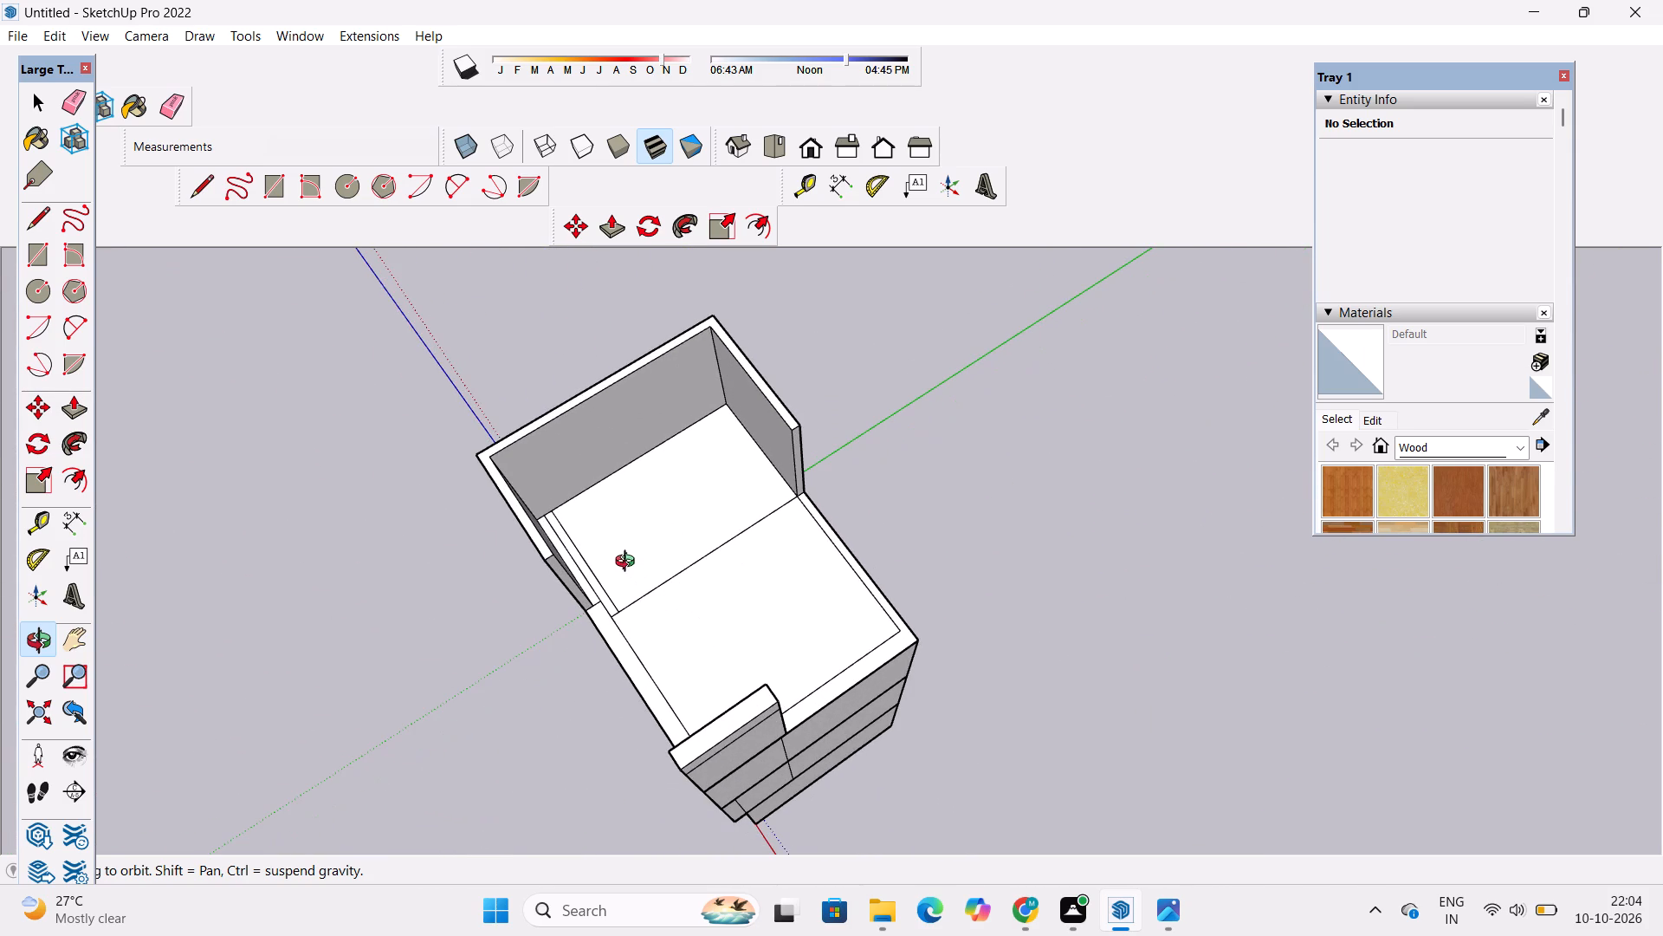
drag(650, 626, 649, 569)
shift+drag(649, 561, 659, 641)
scroll(663, 647, up, 4)
shift+drag(663, 647, 673, 715)
drag(673, 712, 673, 702)
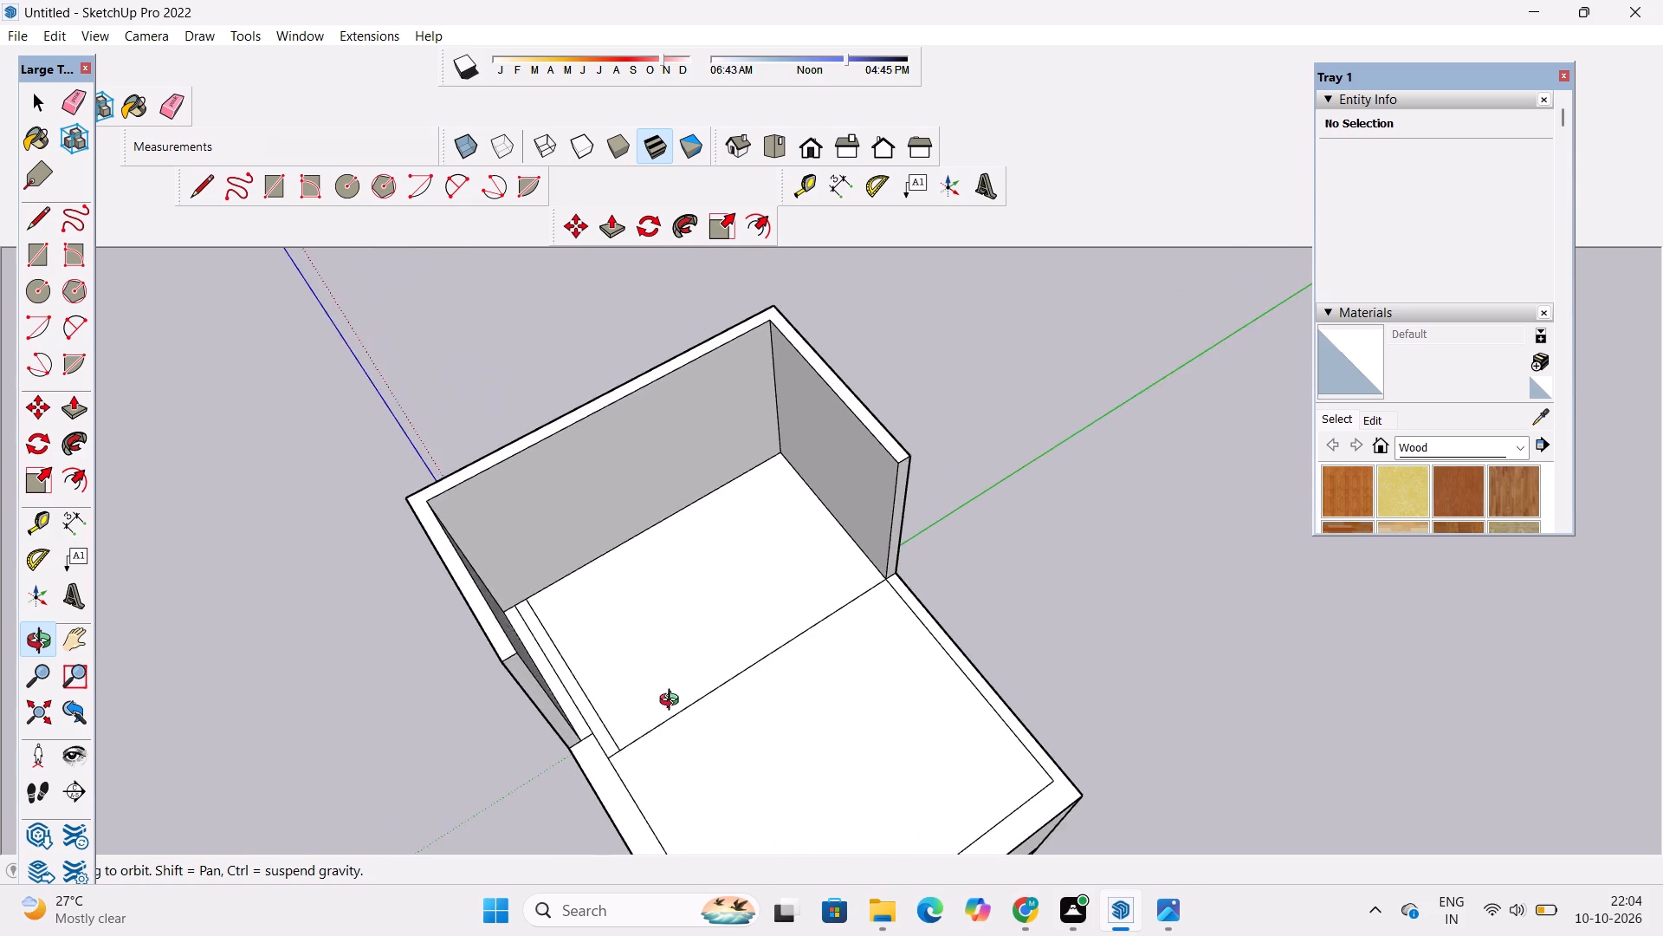
drag(673, 702, 668, 665)
Place a guide 1.5' below the top edge on the inner face of the long wall joining the two side walls.
key(t)
scroll(580, 364, up, 3)
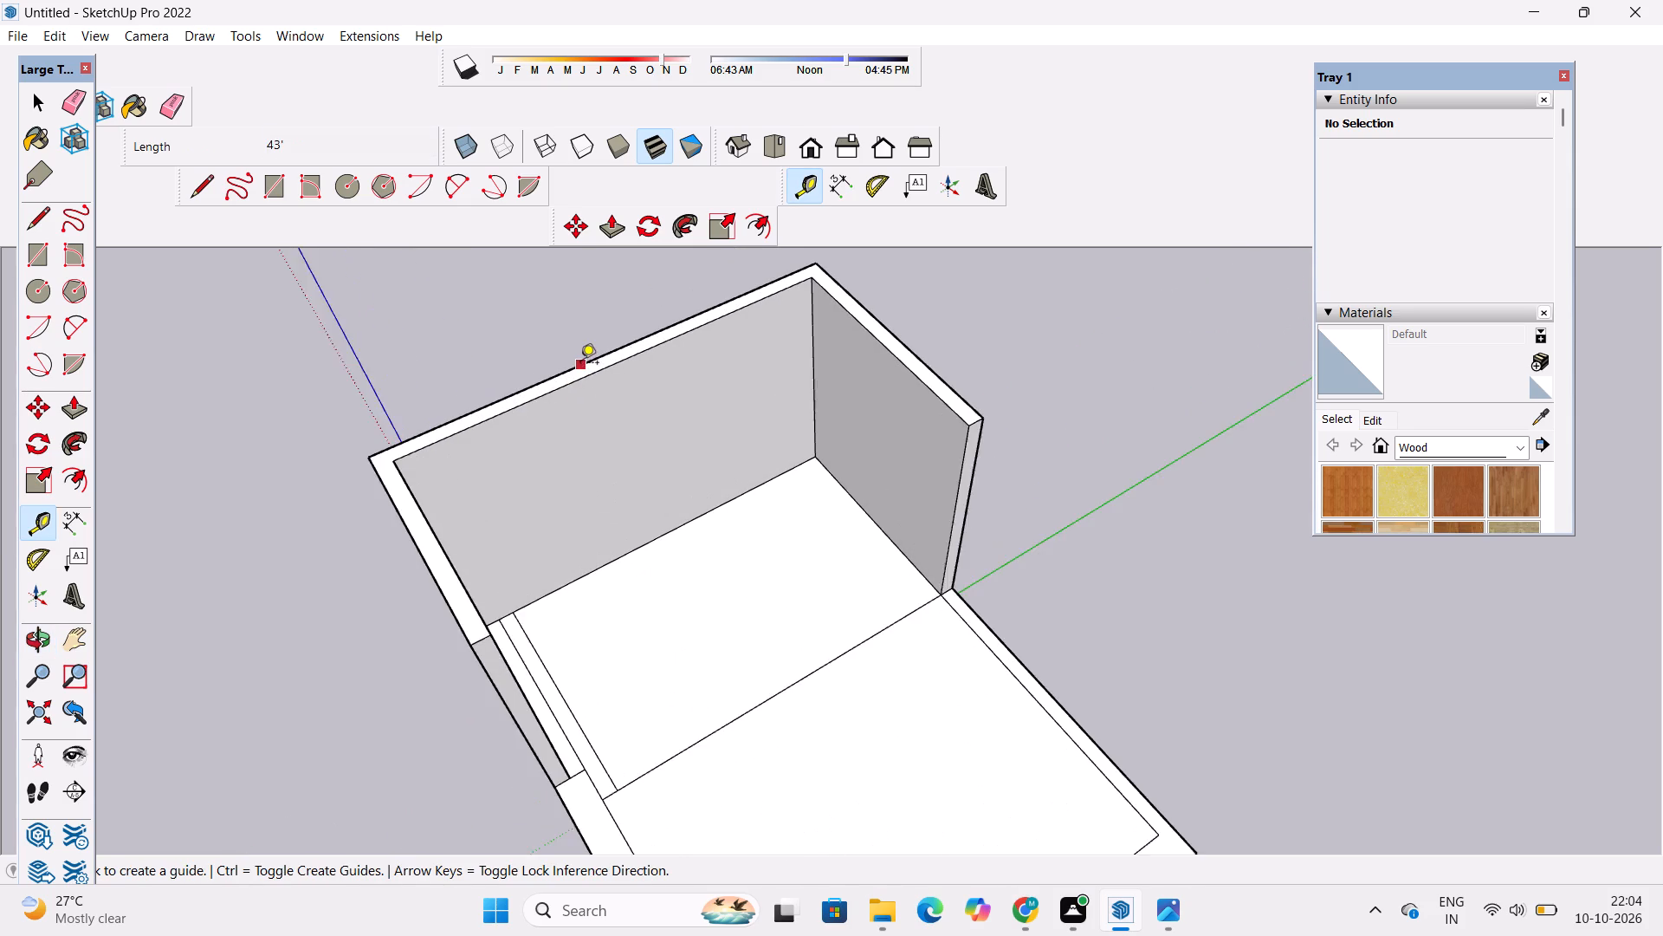
click(625, 364)
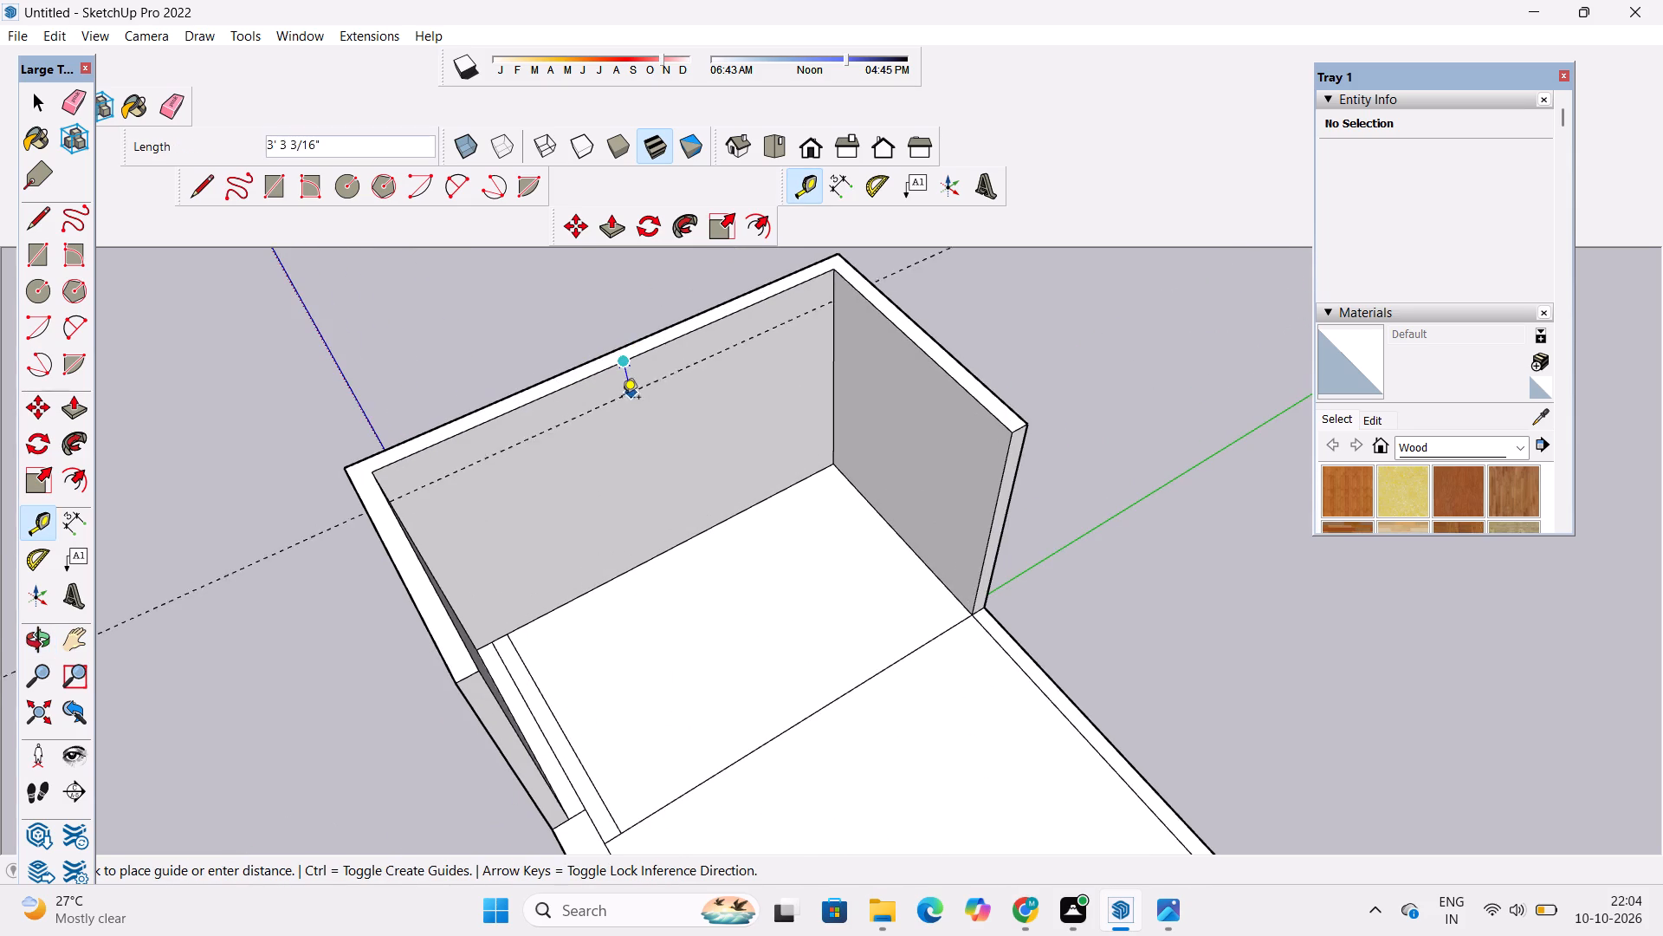
text(1.5')
key(Return)
key(semicolon)
Draw a 40' line along the guide between the inner corners, splitting off a strip at the long wall's top.
scroll(763, 302, up, 5)
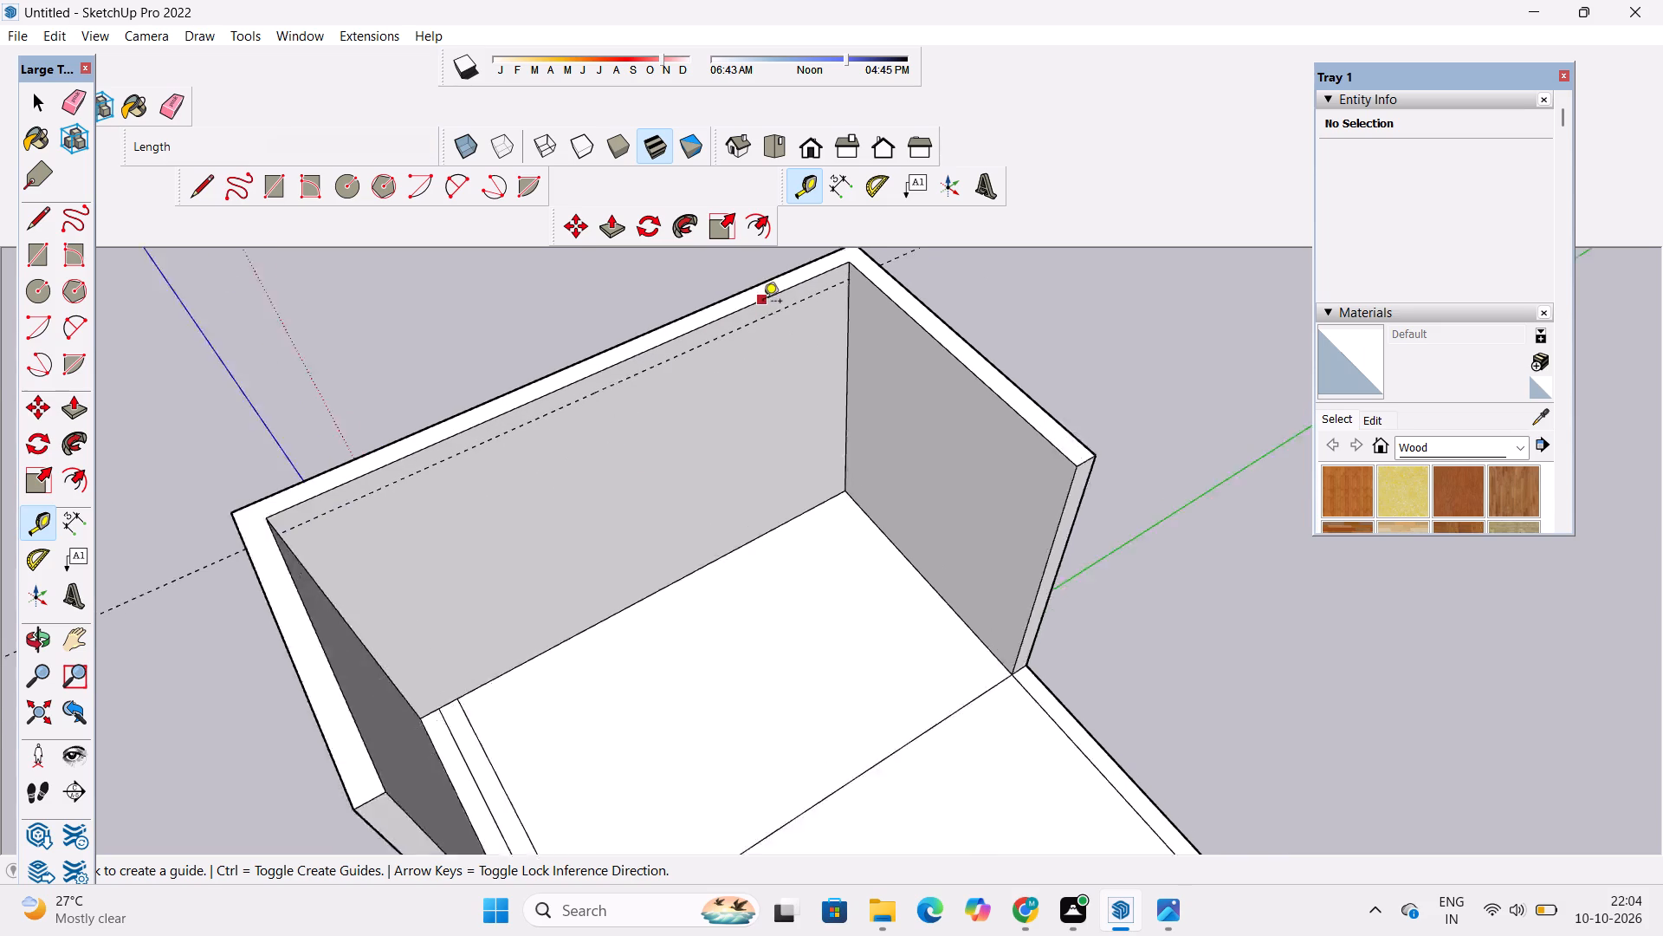
key(l)
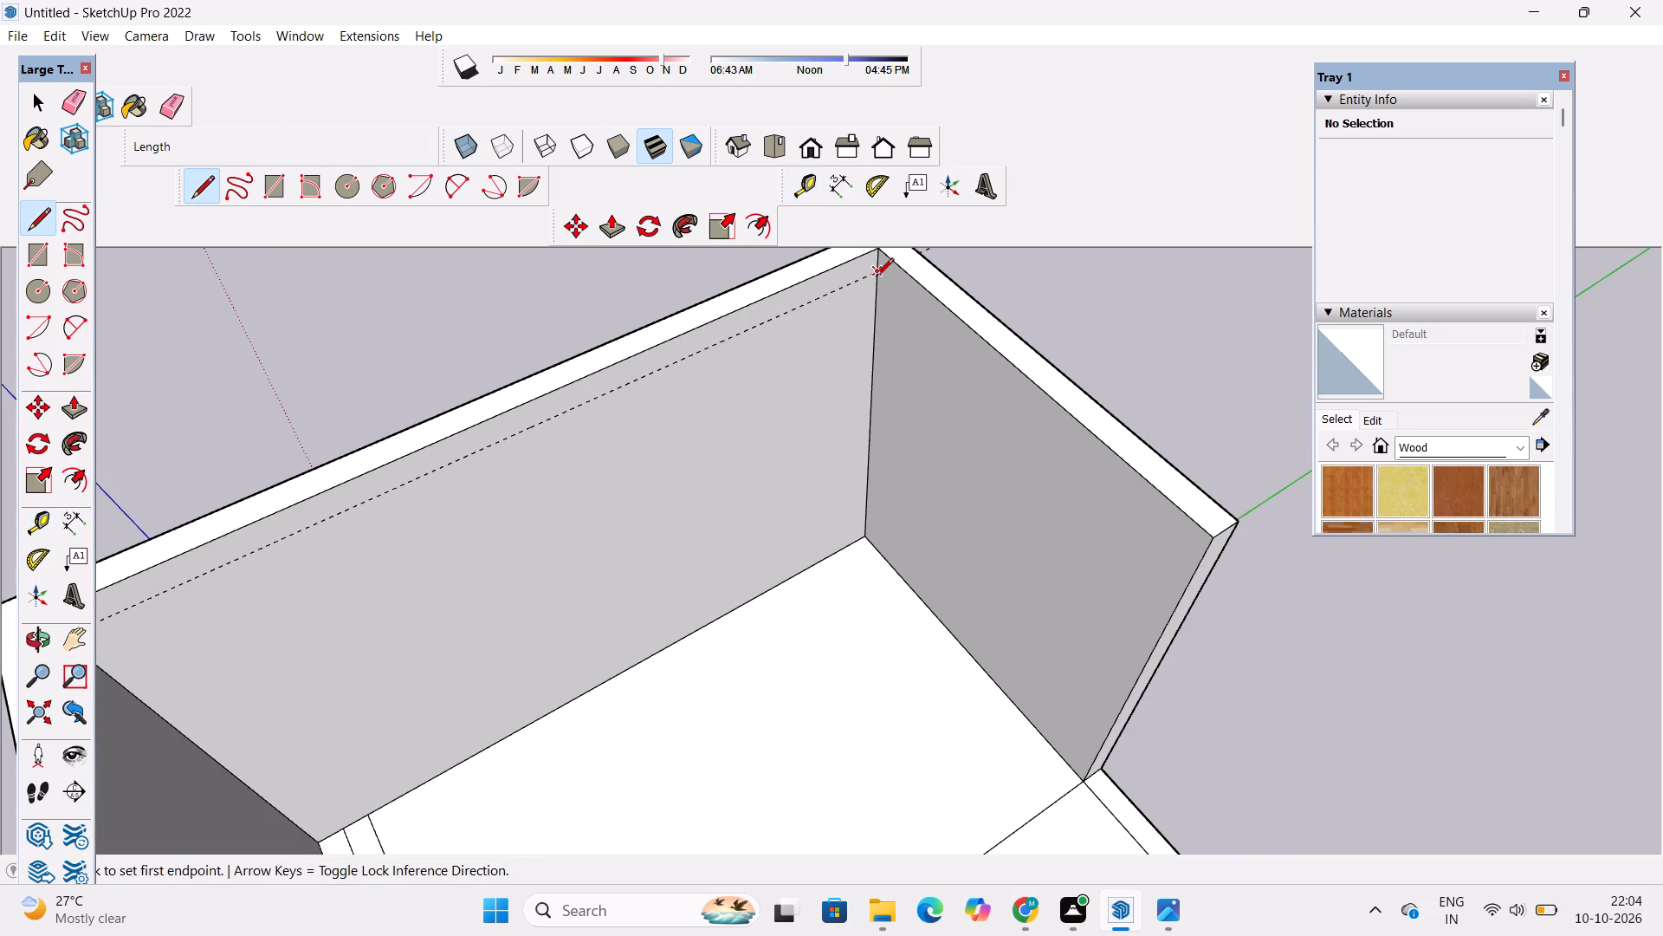
click(877, 276)
scroll(877, 276, down, 5)
scroll(673, 404, up, 4)
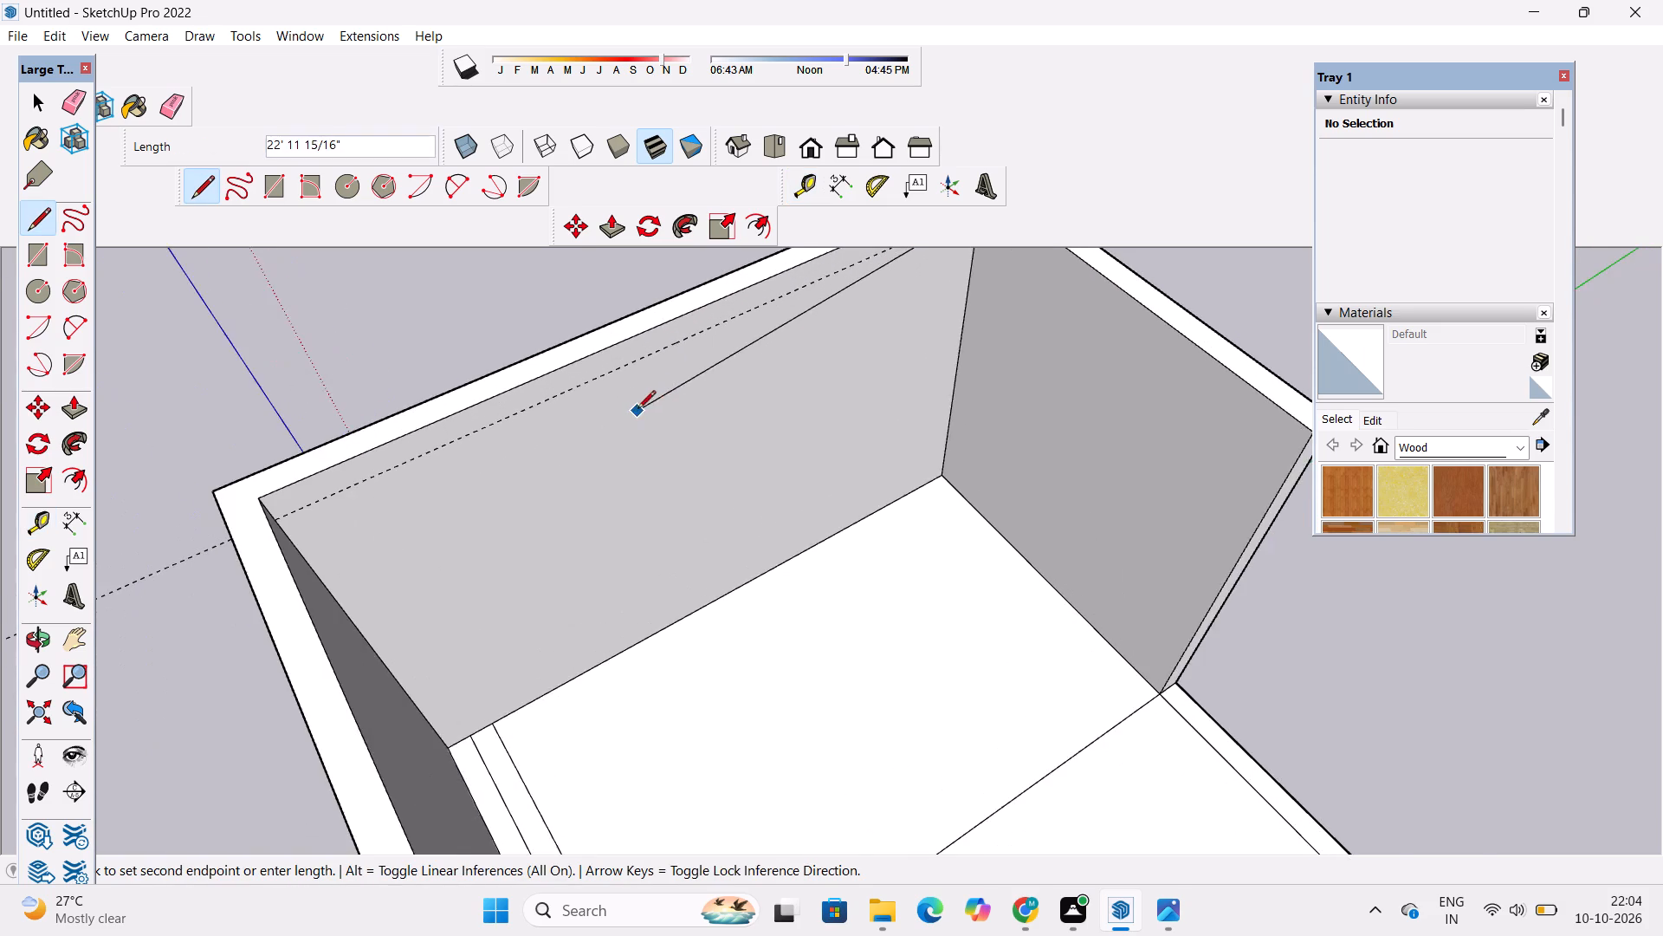
scroll(637, 410, up, 4)
scroll(352, 467, down, 3)
scroll(332, 472, up, 1)
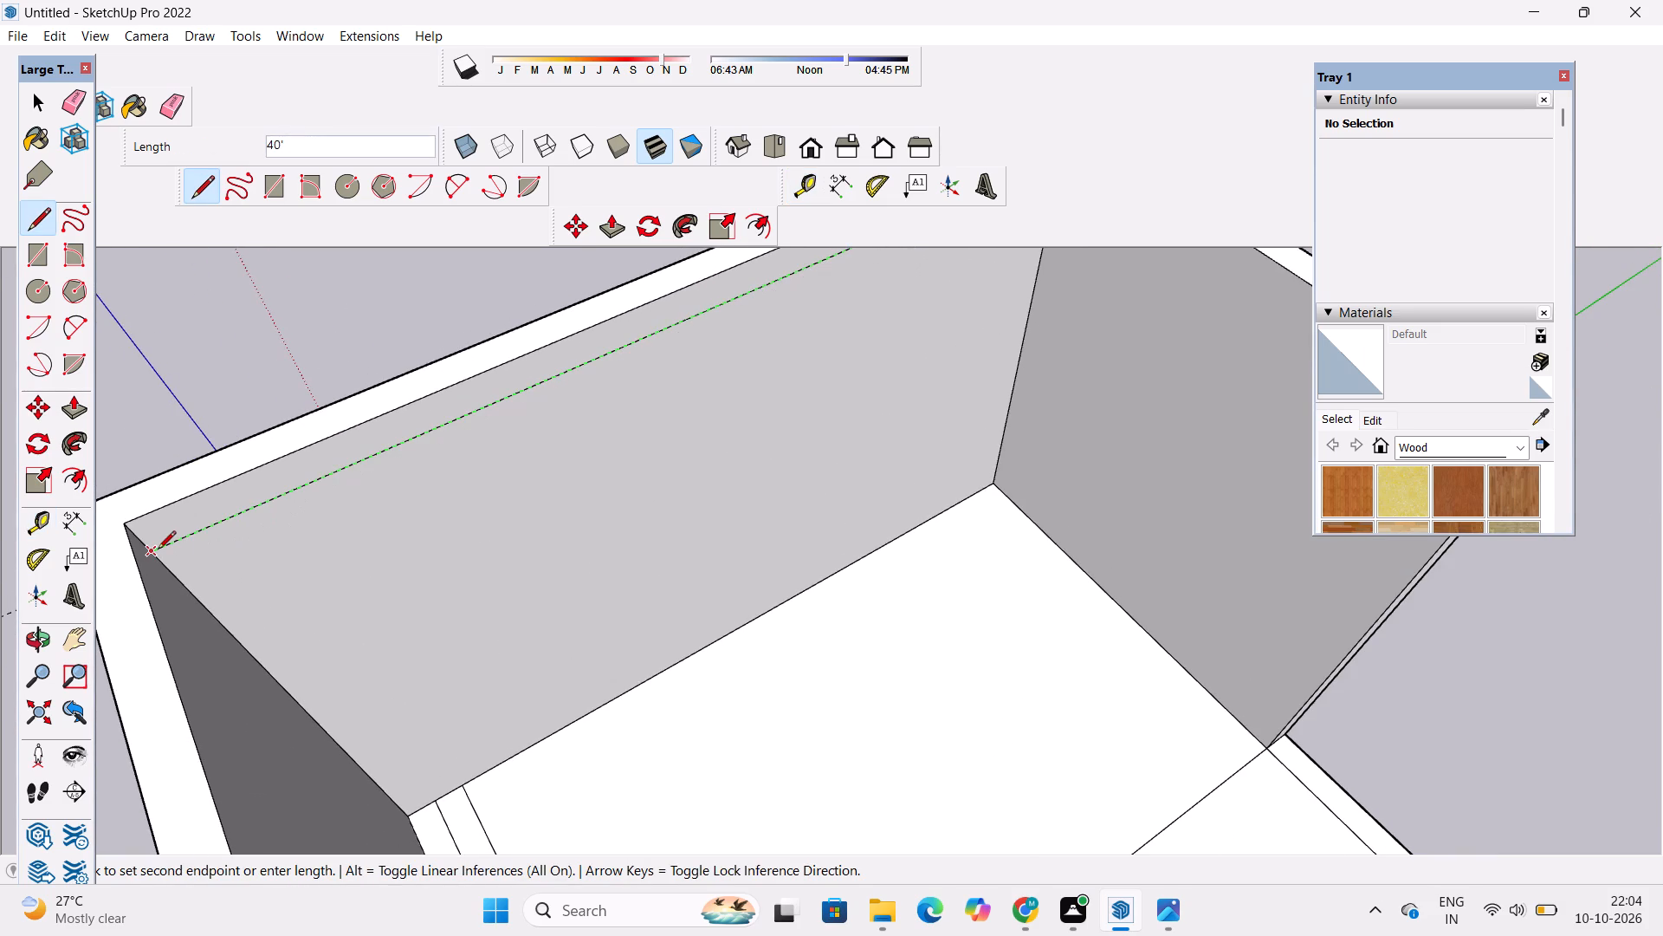
click(158, 550)
key(space)
Erase the guide running along the long wall's upper strip.
text(e)
scroll(171, 604, down, 5)
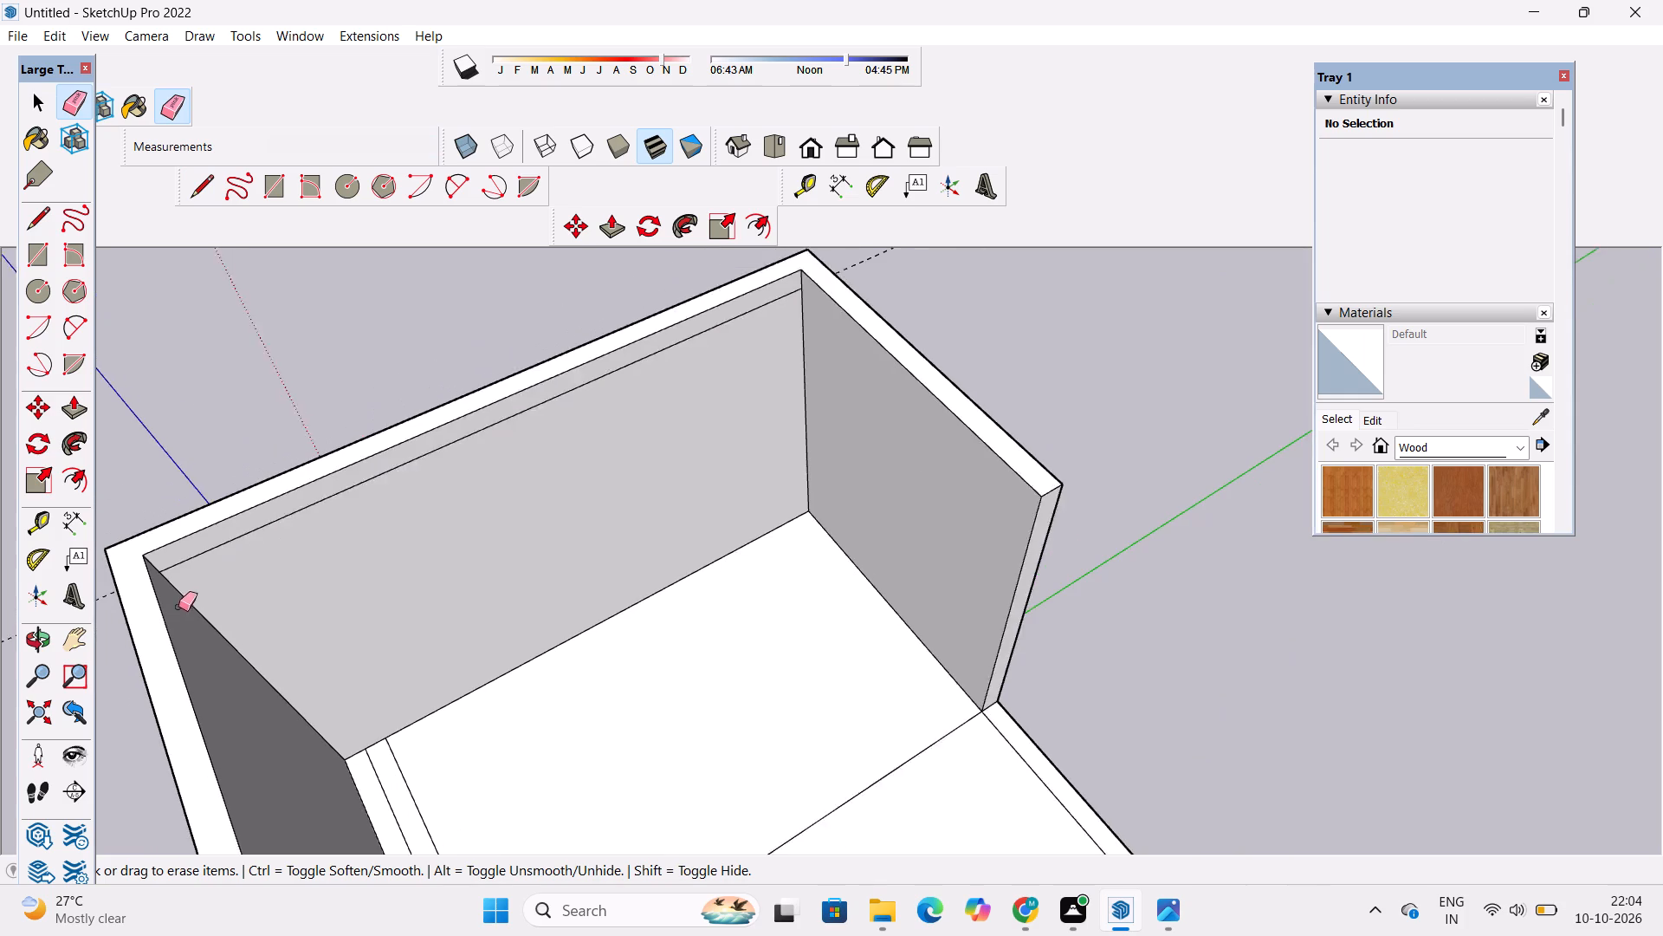
scroll(178, 607, down, 4)
drag(760, 300, 762, 312)
key(space)
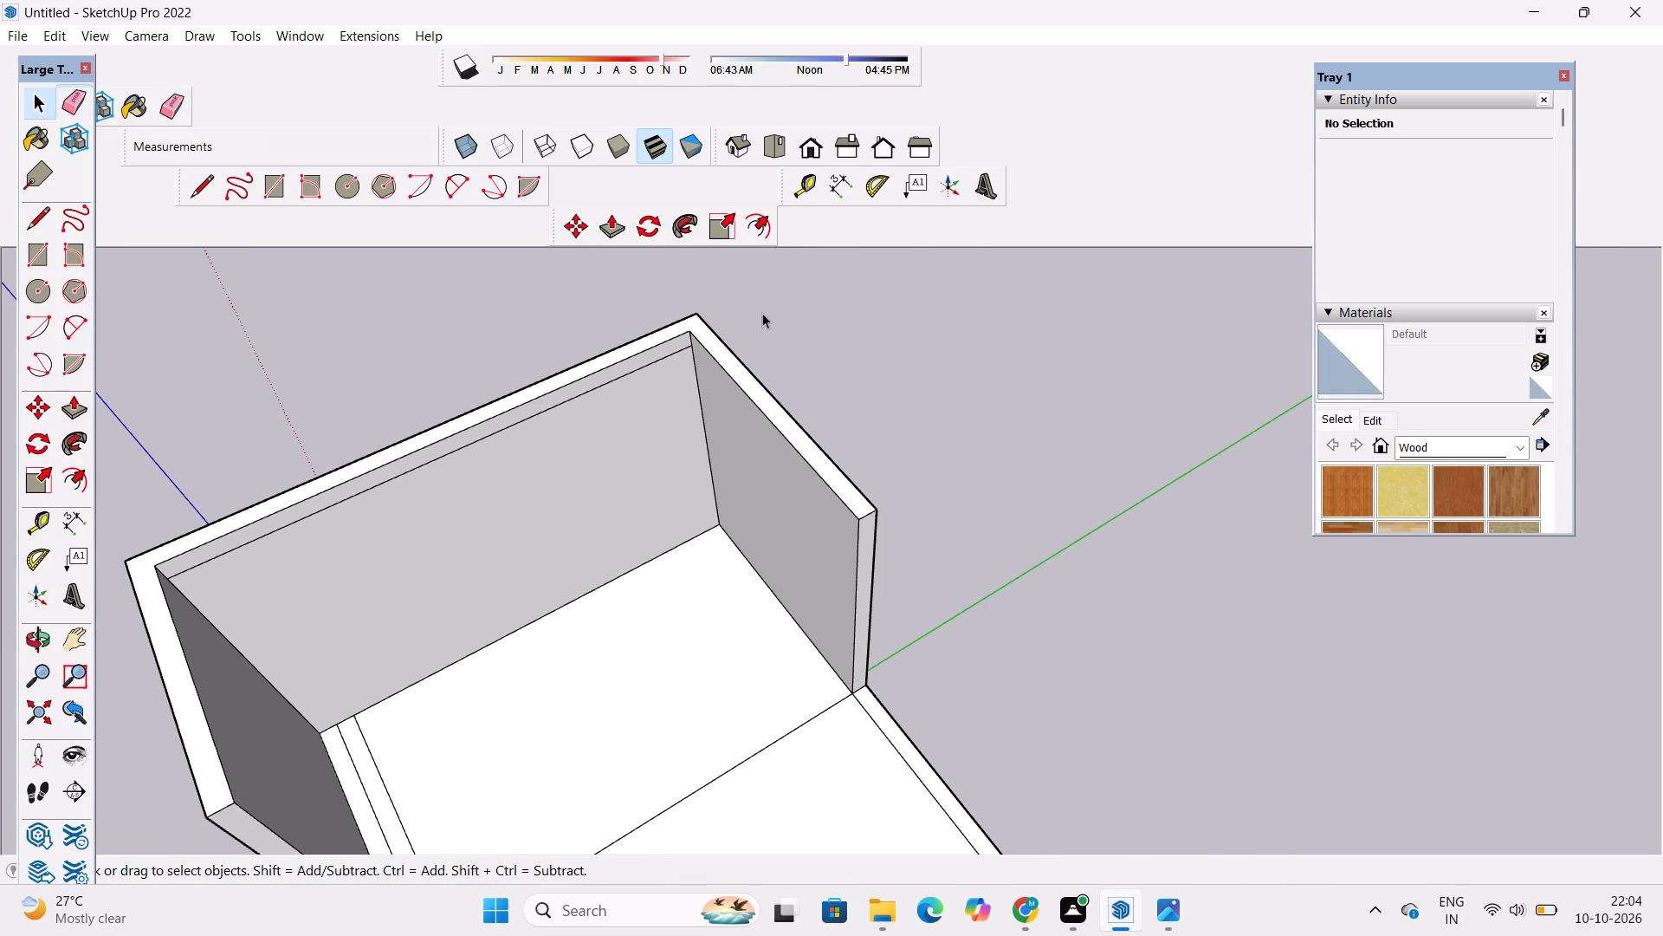
Push/Pull the long wall's upper strip out 19' 6" as a roof slab, flush with the shorter side wall's end.
text(o)
scroll(727, 354, down, 3)
drag(603, 477, 656, 457)
shift+drag(661, 451, 650, 425)
drag(553, 541, 715, 471)
shift+scroll(677, 470, down, 5)
shift+drag(677, 469, 521, 468)
key(p)
scroll(612, 419, down, 2)
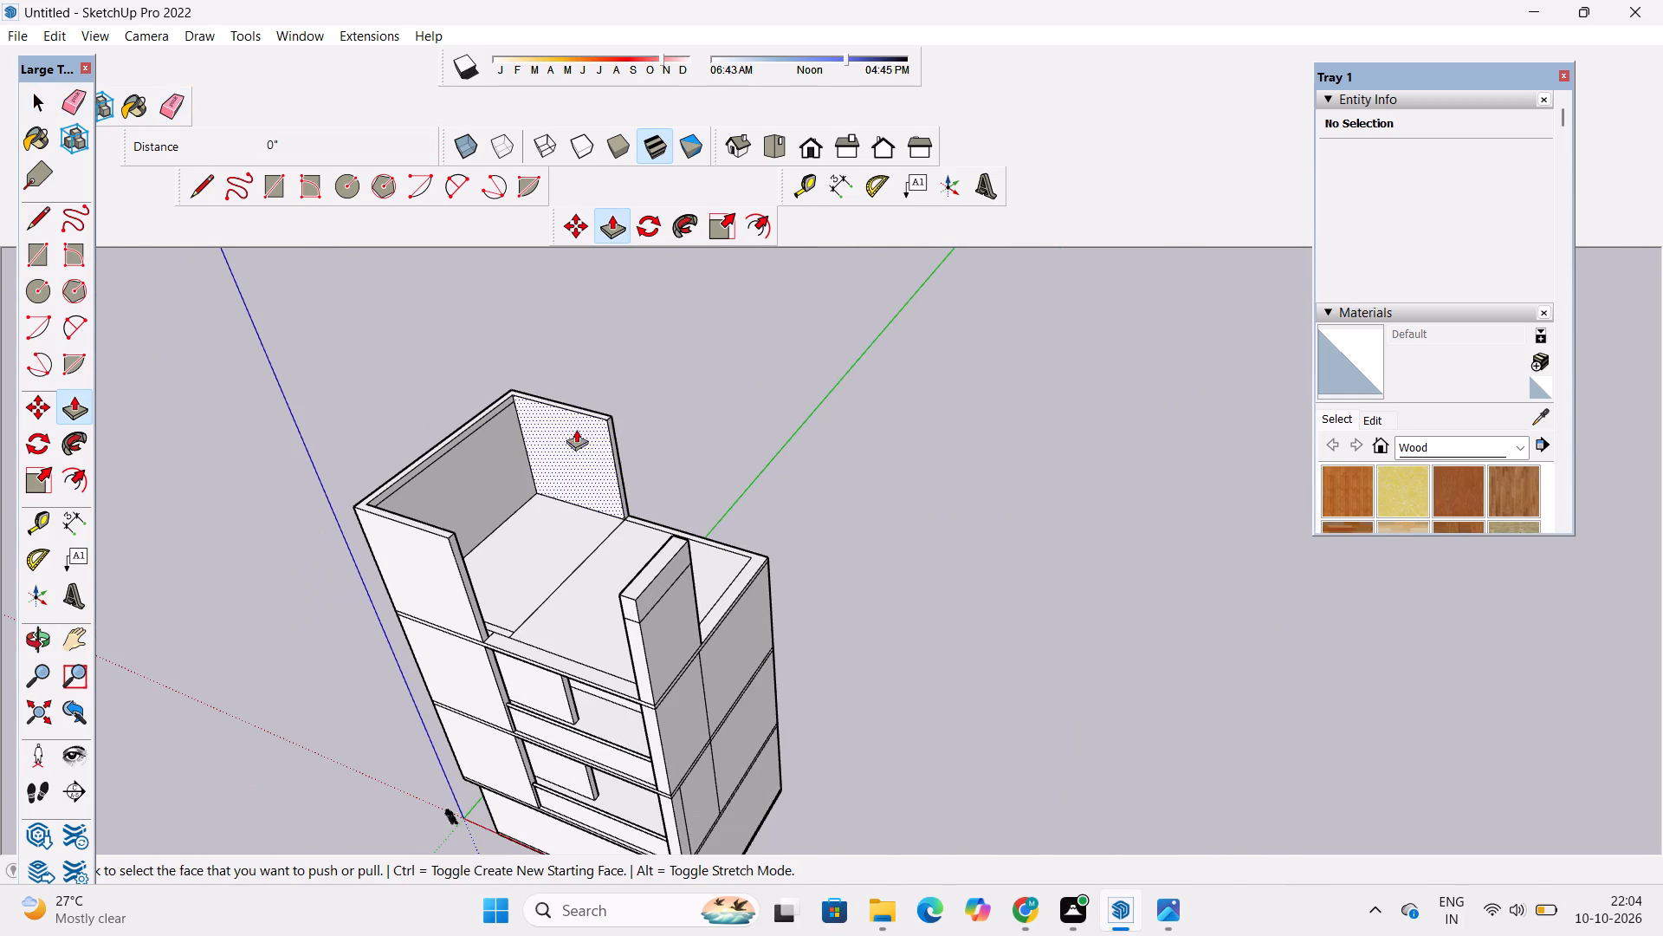
scroll(420, 458, down, 2)
scroll(379, 421, up, 8)
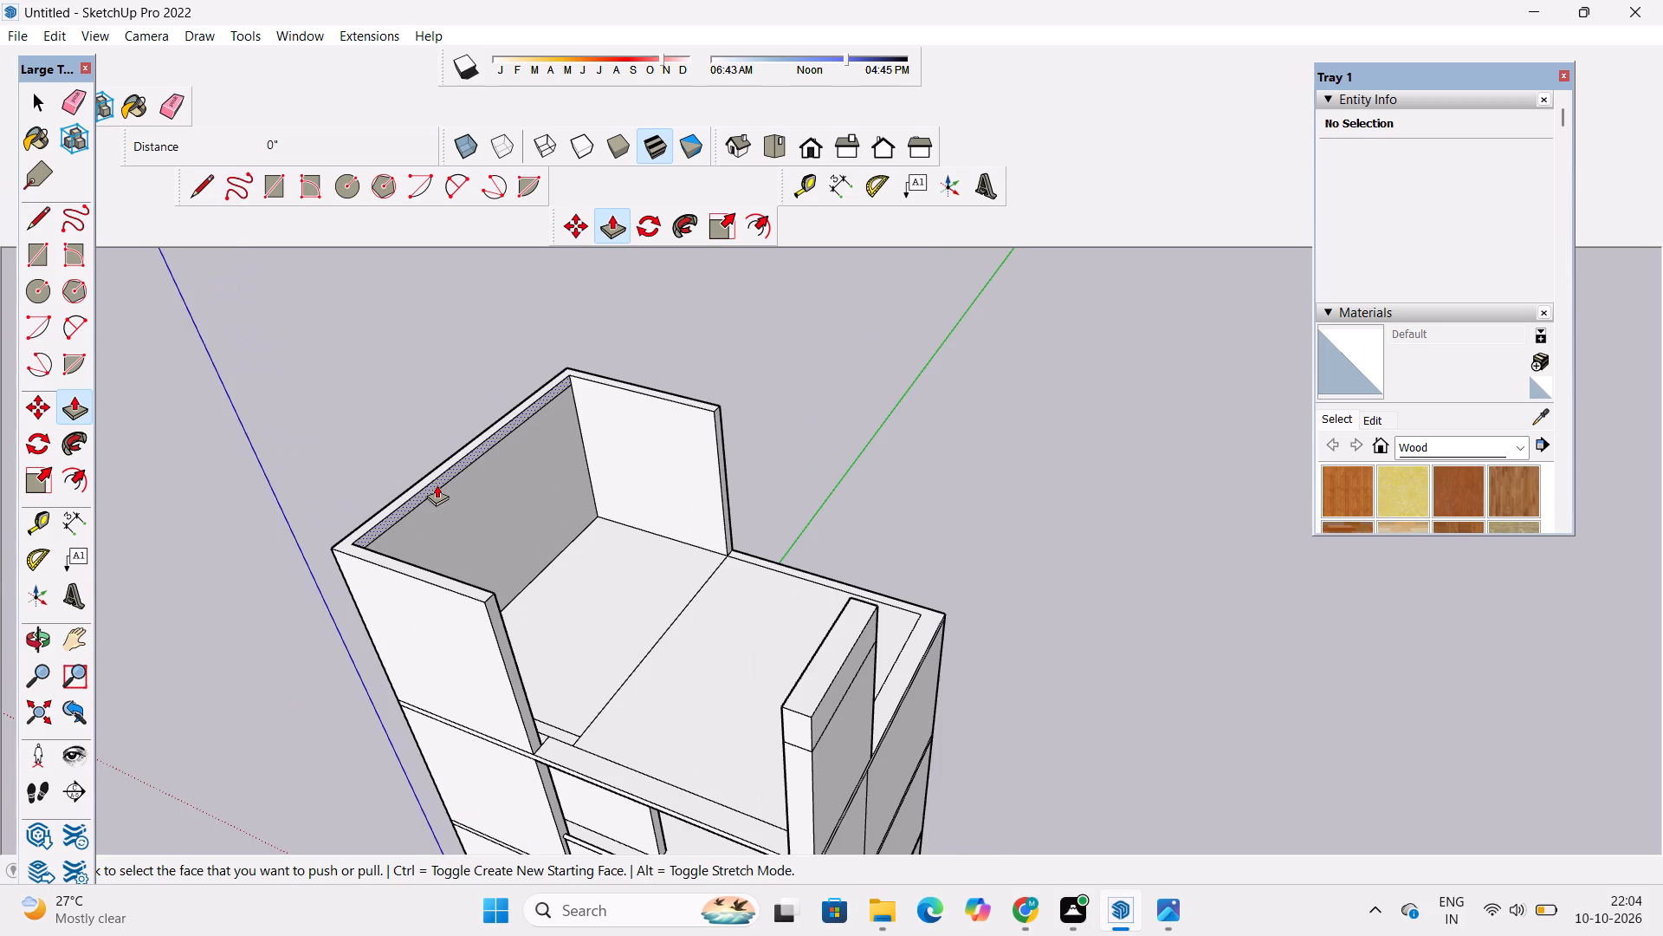
click(437, 484)
scroll(464, 490, down, 2)
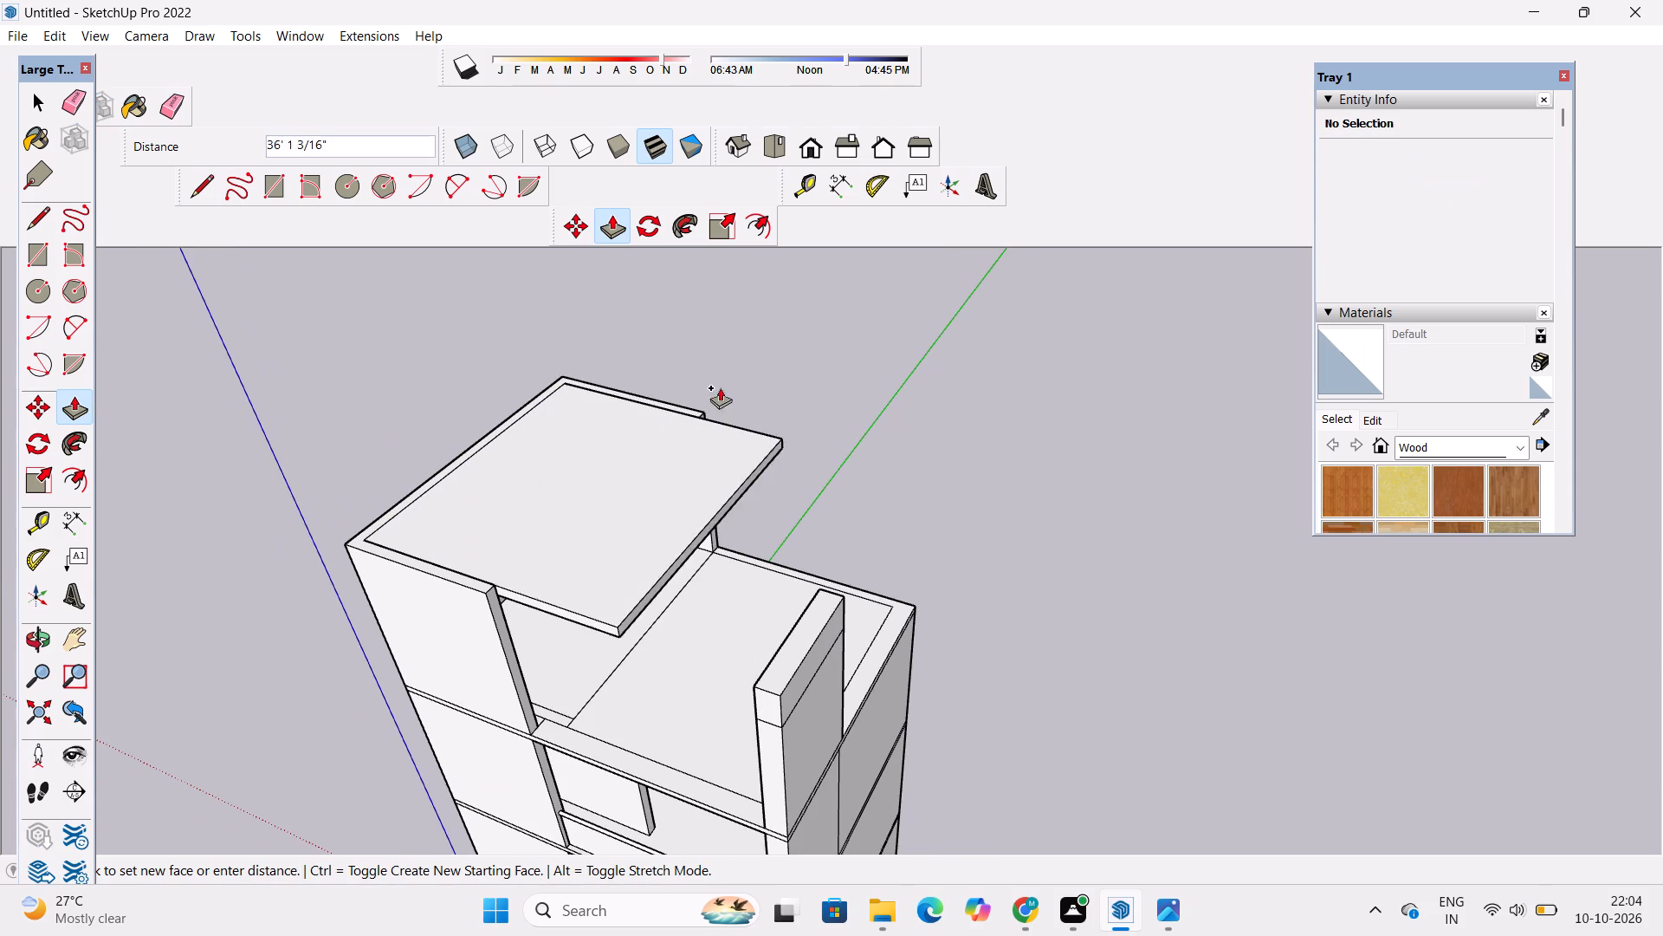
click(501, 594)
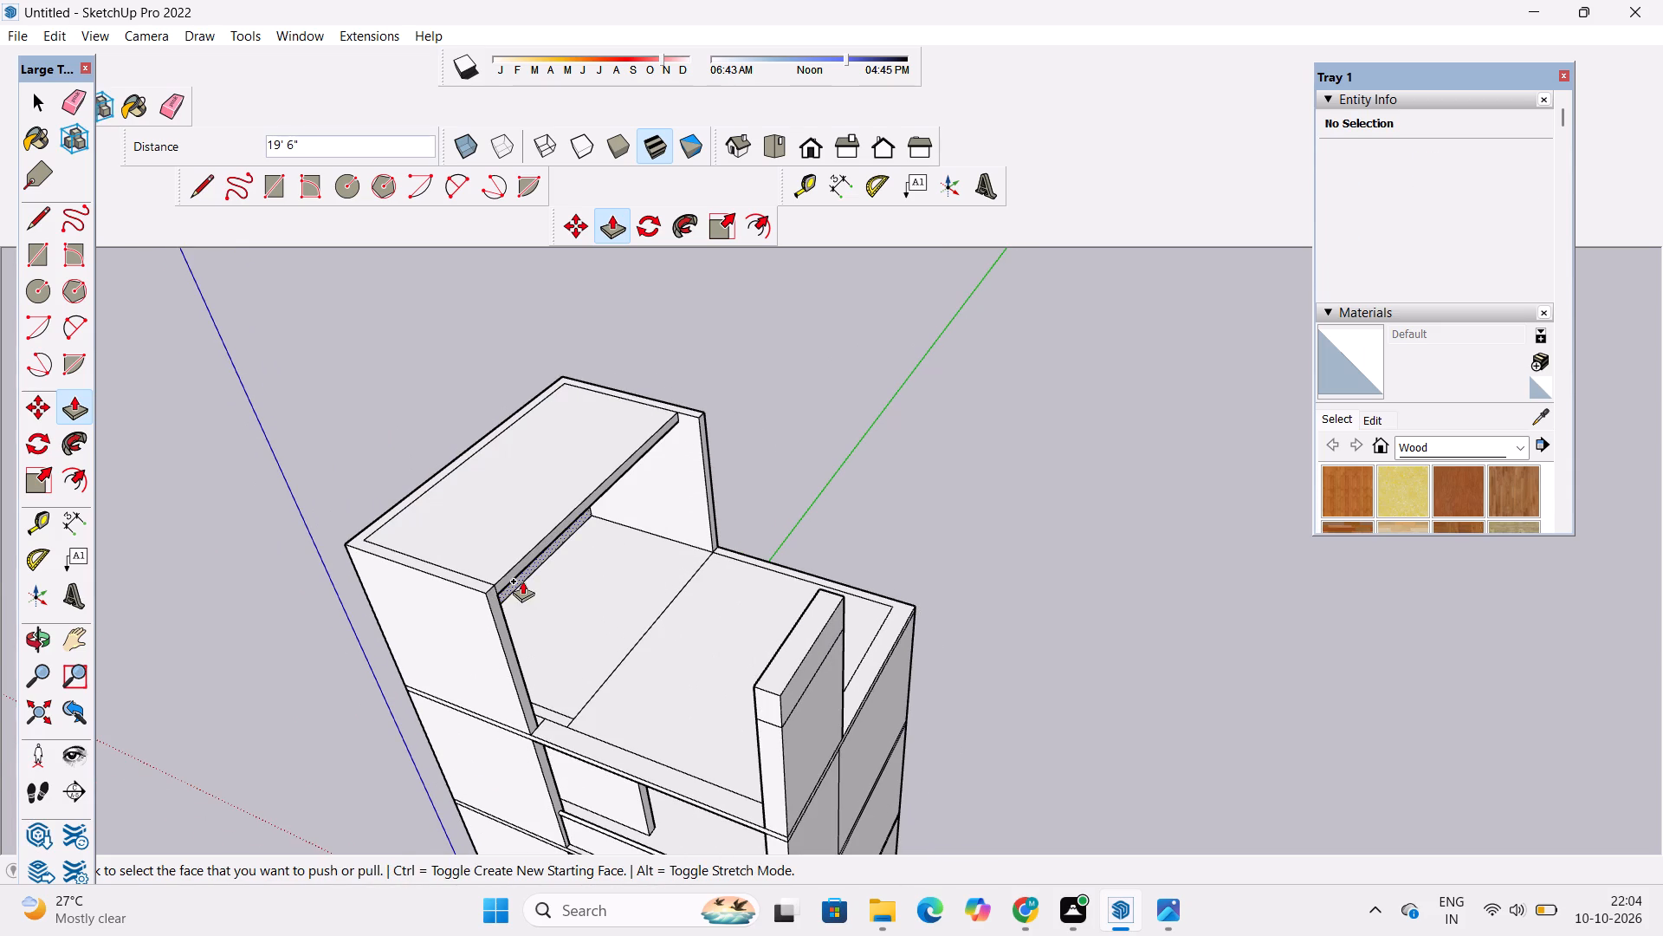
Push/Pull the narrow floor strip beside the shorter side wall up 23' 6", level with the roof slab's underside.
scroll(527, 579, up, 3)
scroll(683, 384, up, 7)
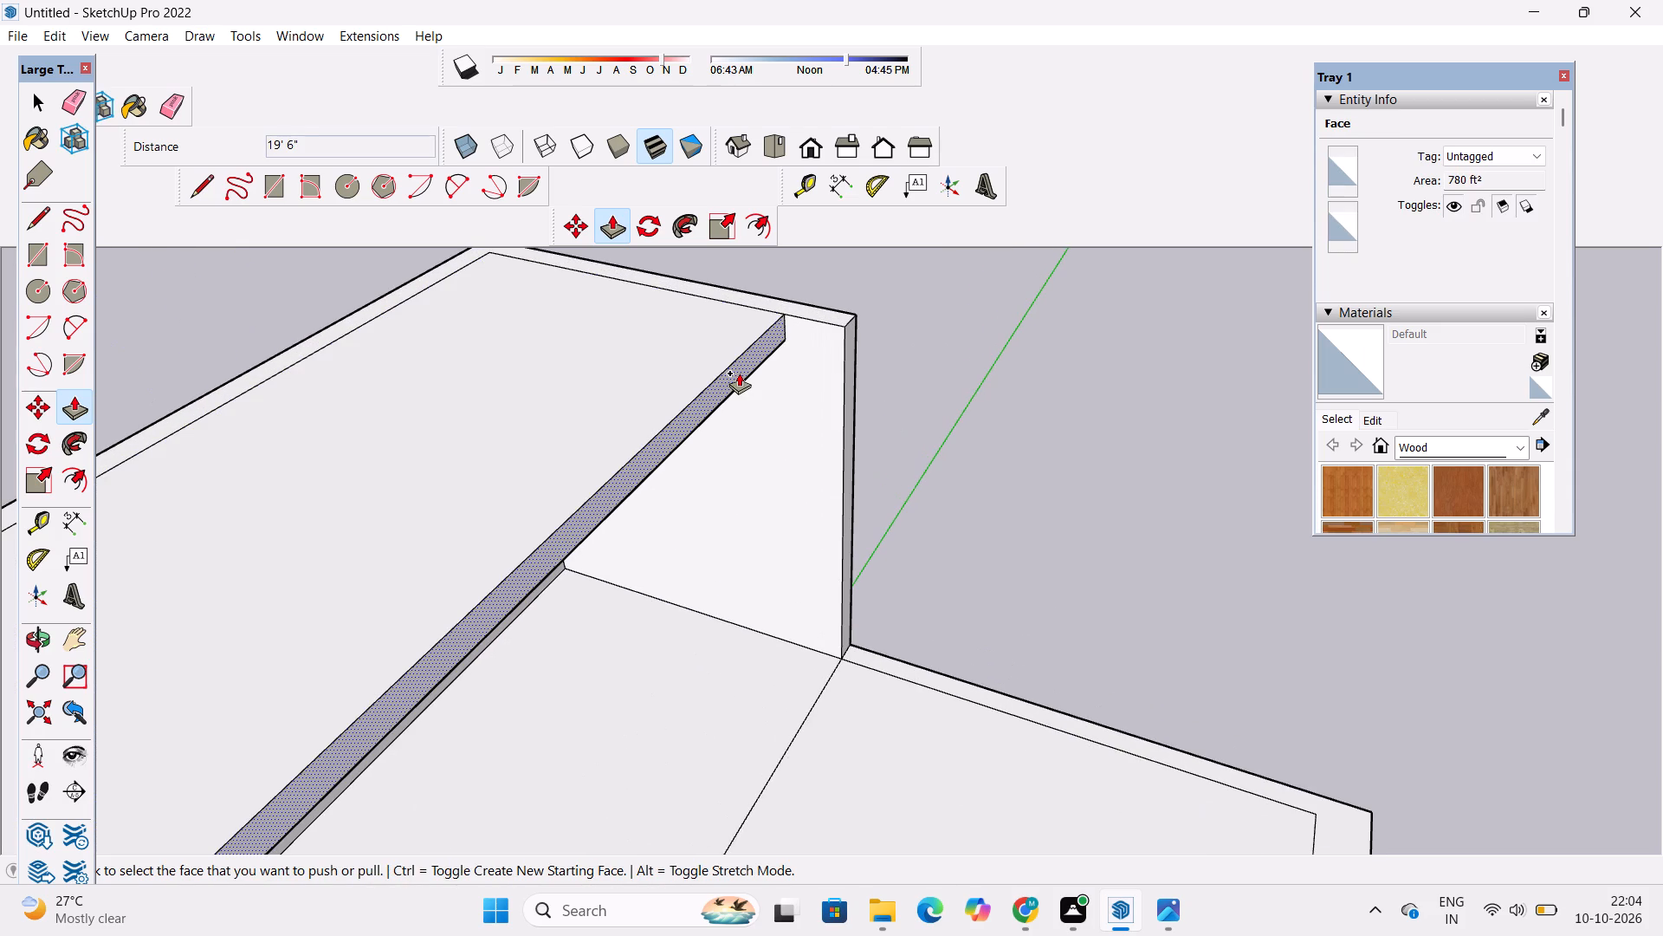
scroll(739, 373, down, 6)
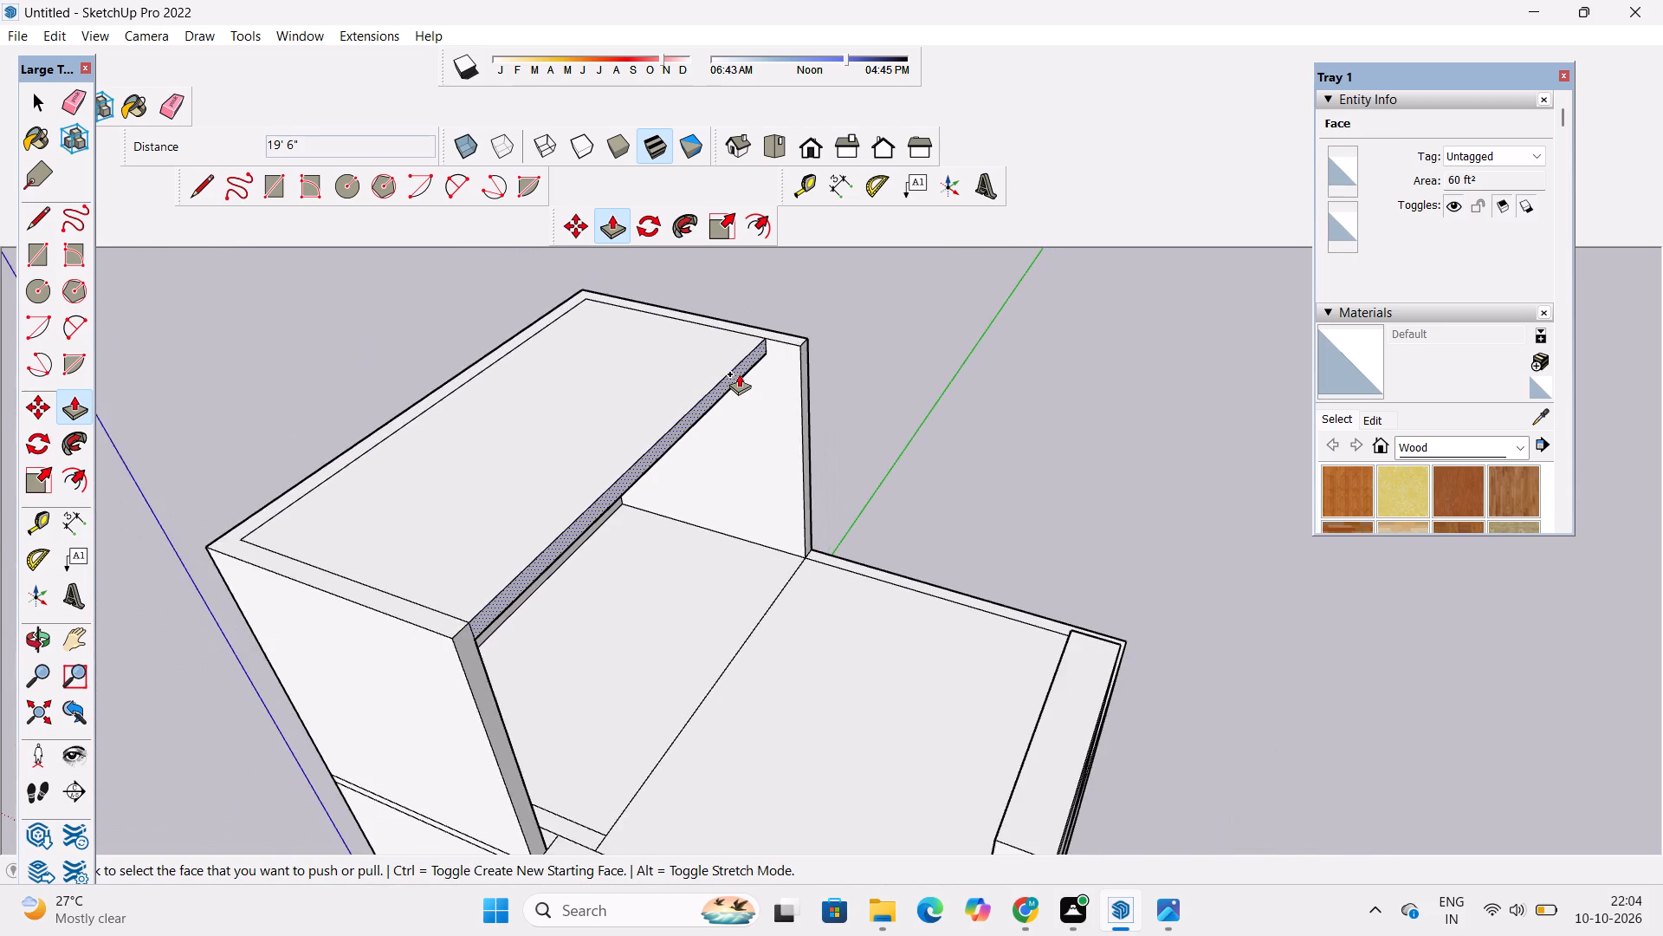
scroll(739, 374, down, 2)
key(o)
drag(754, 484, 414, 550)
shift+drag(463, 578, 476, 676)
scroll(581, 643, up, 4)
shift+drag(584, 634, 611, 653)
drag(616, 665, 685, 667)
drag(668, 678, 690, 668)
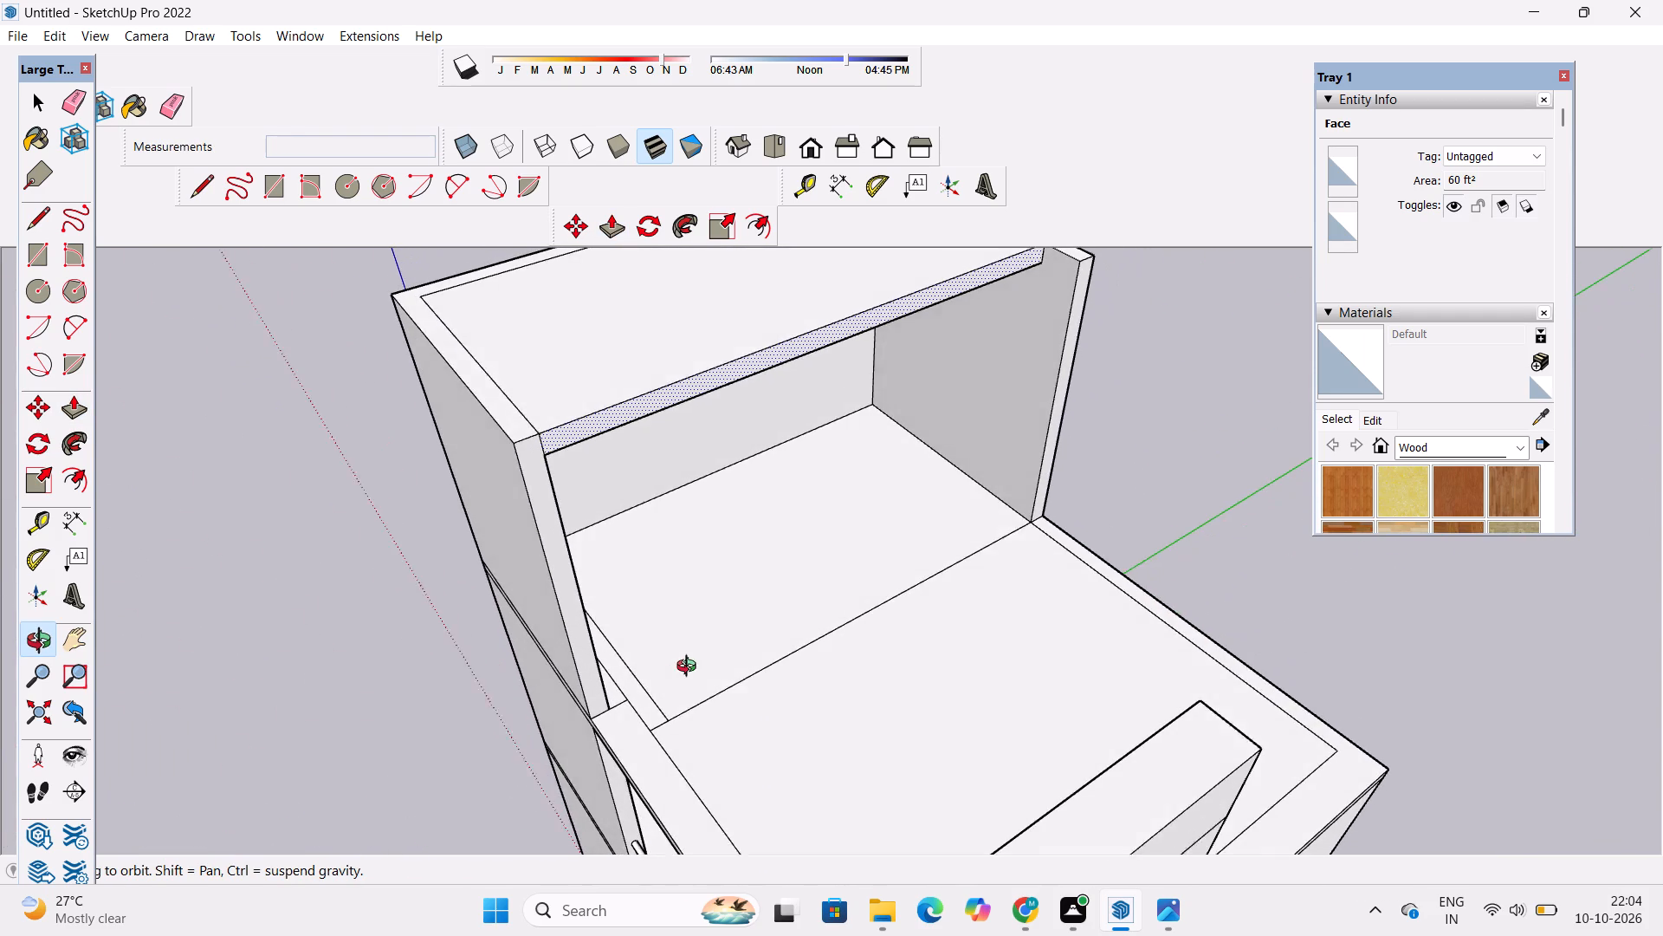
drag(690, 668, 698, 659)
key(p)
scroll(657, 688, up, 4)
click(649, 707)
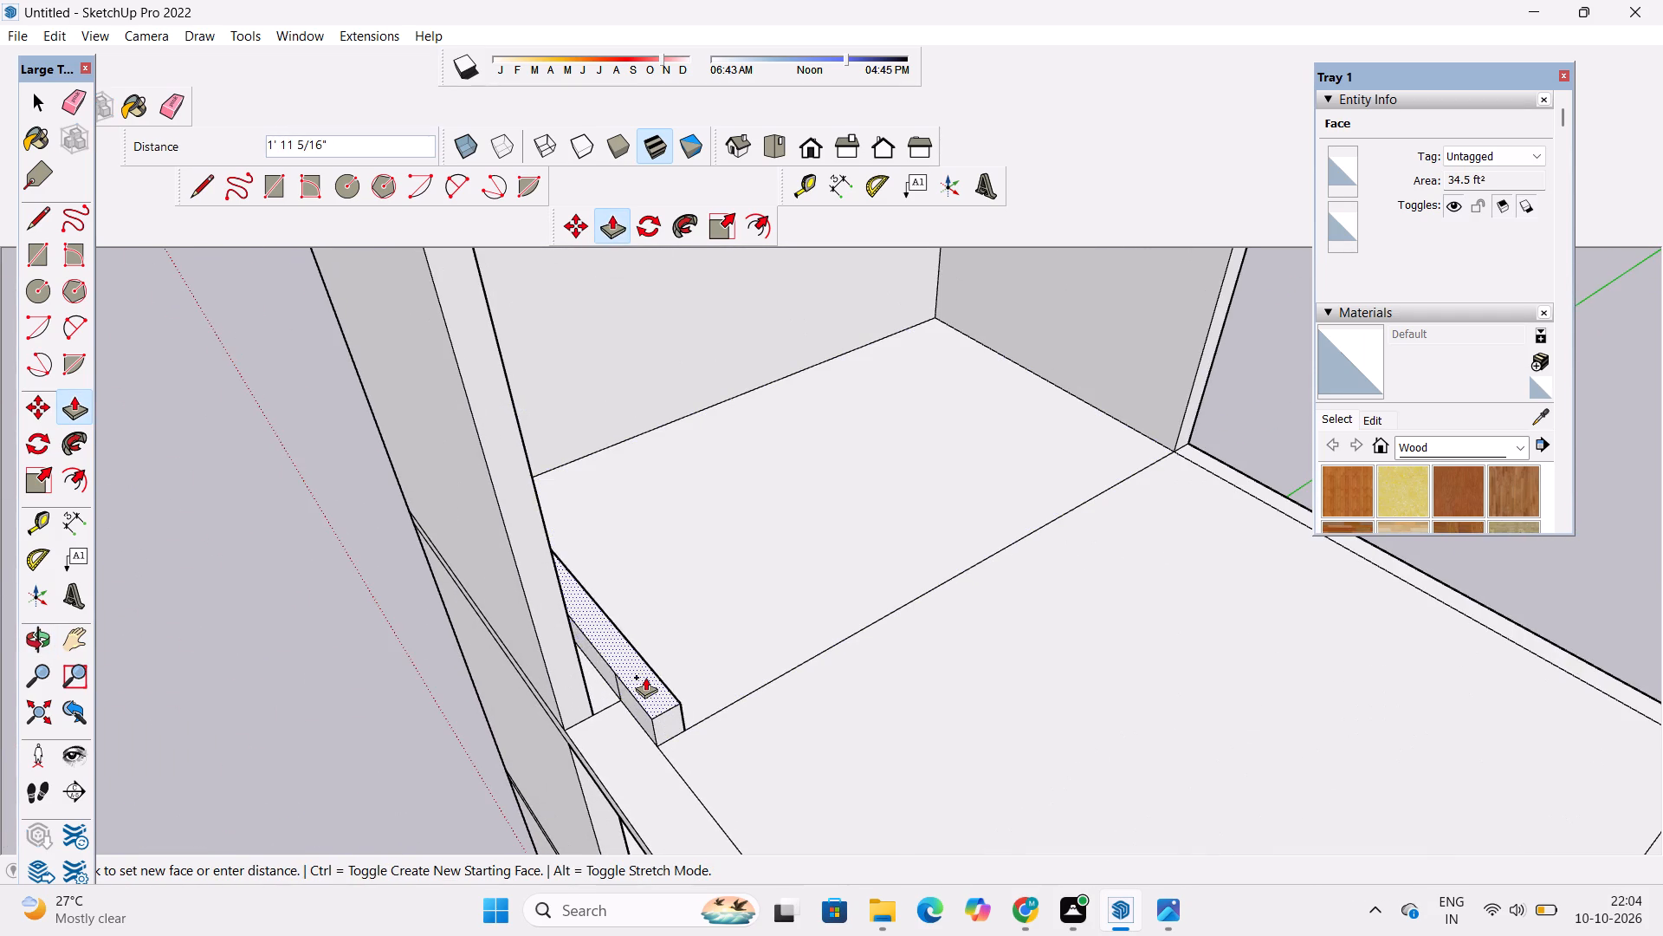
scroll(645, 677, down, 6)
scroll(630, 445, up, 3)
click(703, 413)
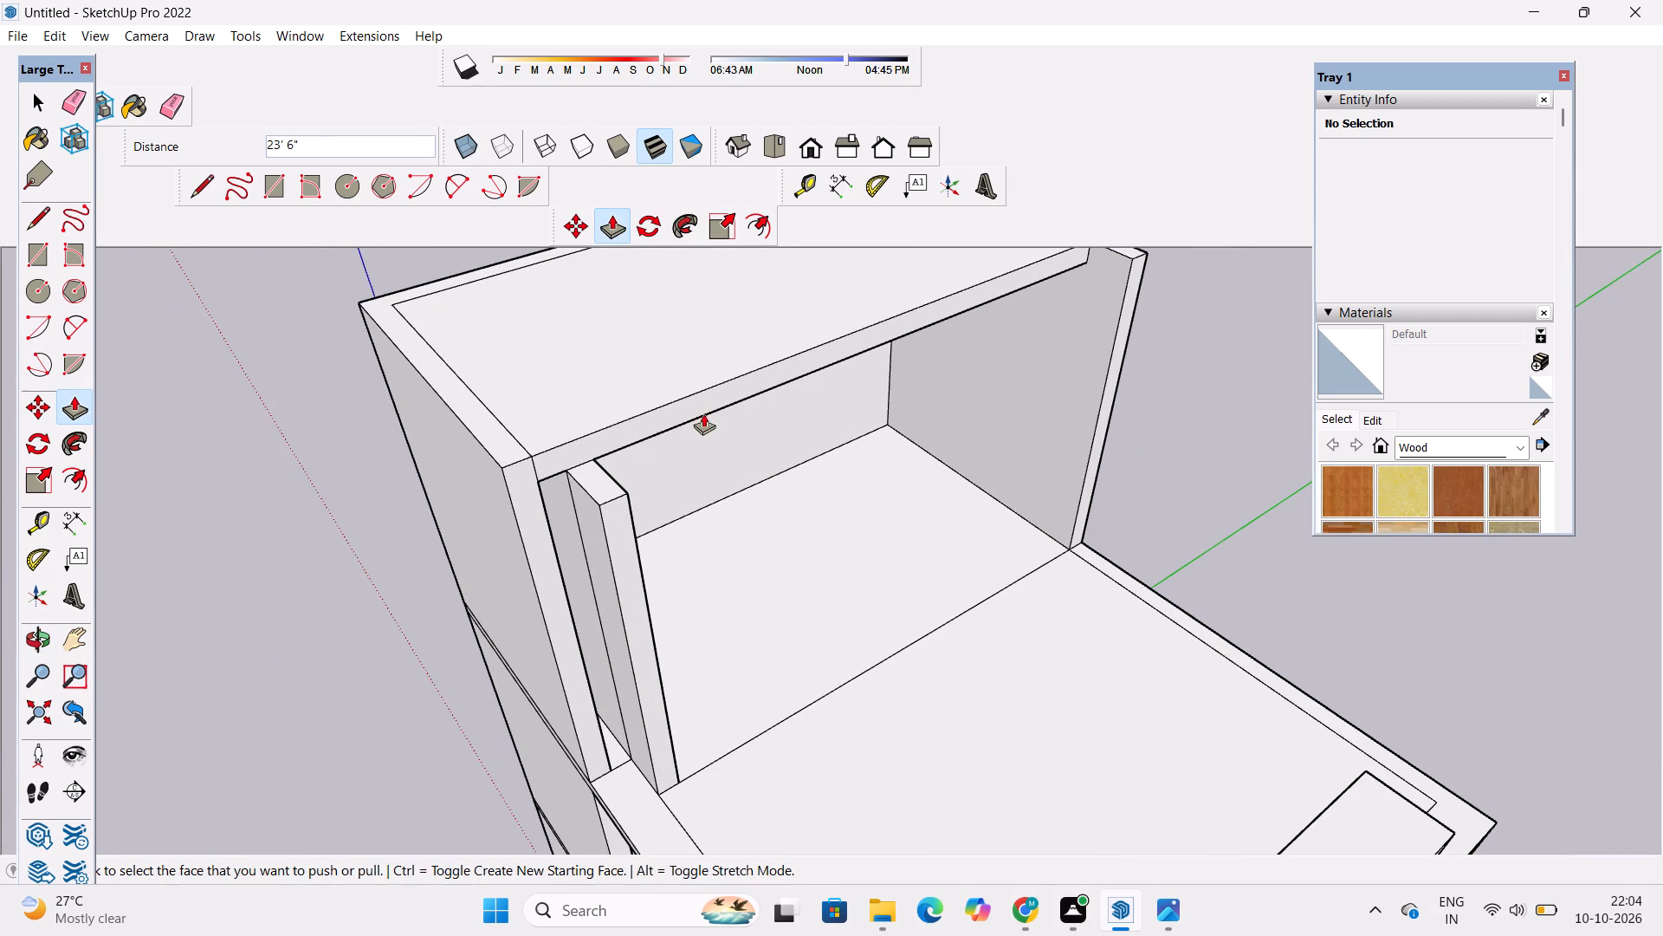
Push/Pull the roof slab's open edge out a further 3' 6", flush with the longer side wall's end.
key(o)
drag(676, 565, 858, 618)
scroll(826, 590, down, 4)
shift+drag(780, 571, 703, 591)
drag(697, 600, 726, 614)
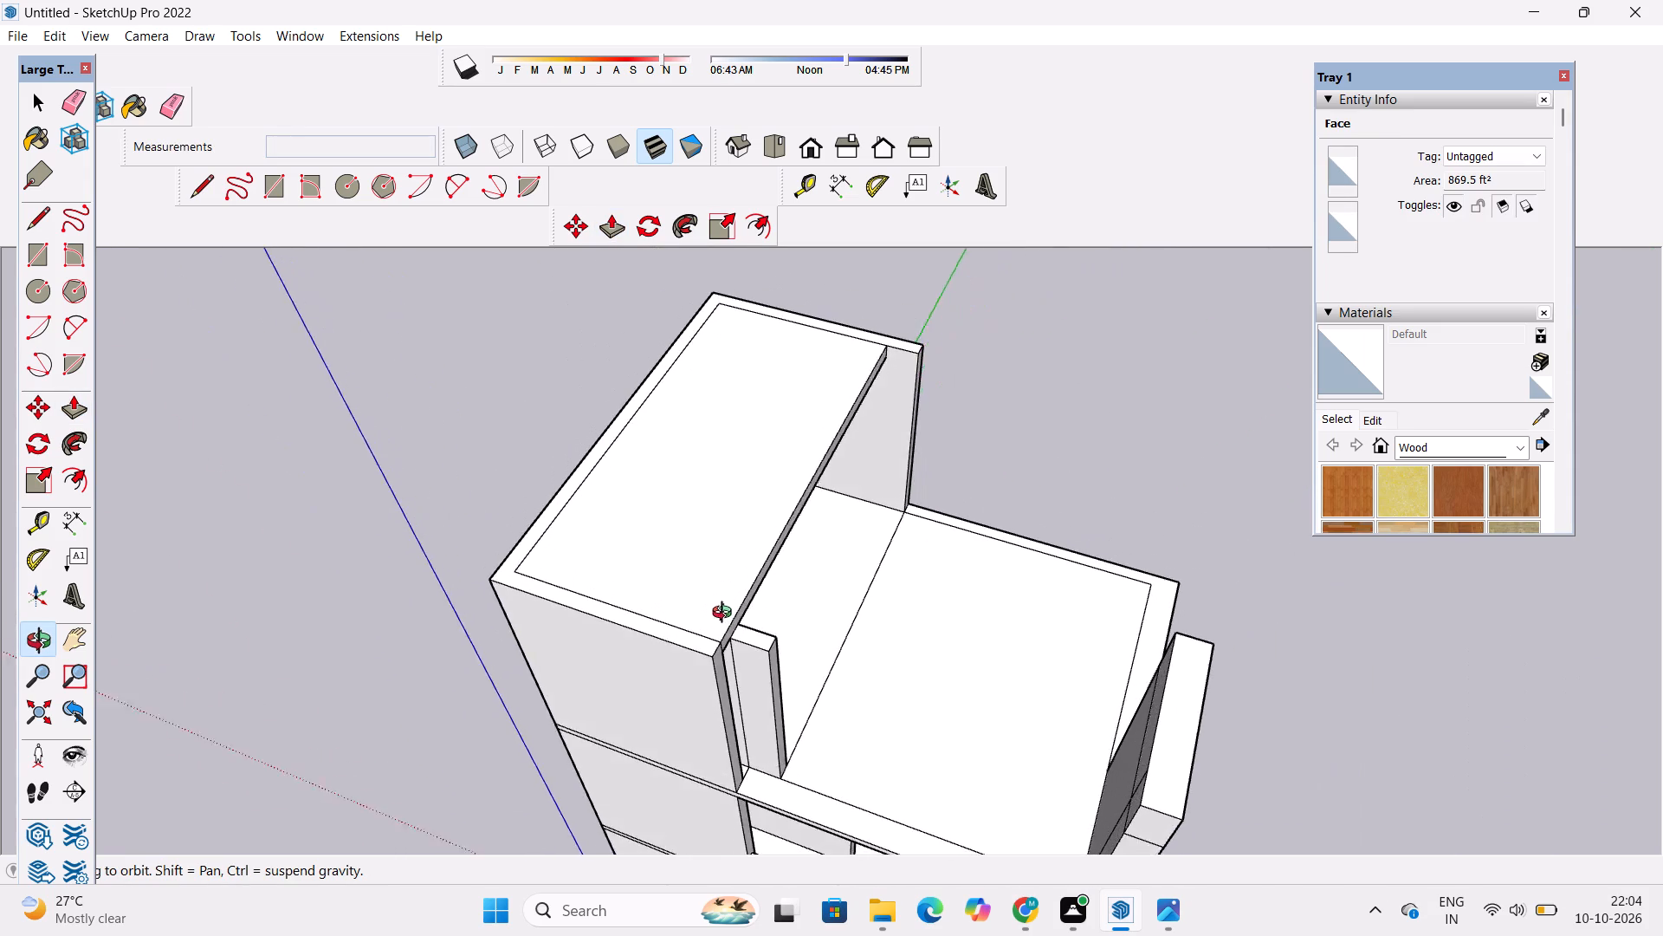
drag(726, 614, 728, 614)
shift+drag(728, 614, 632, 668)
shift+drag(626, 647, 606, 666)
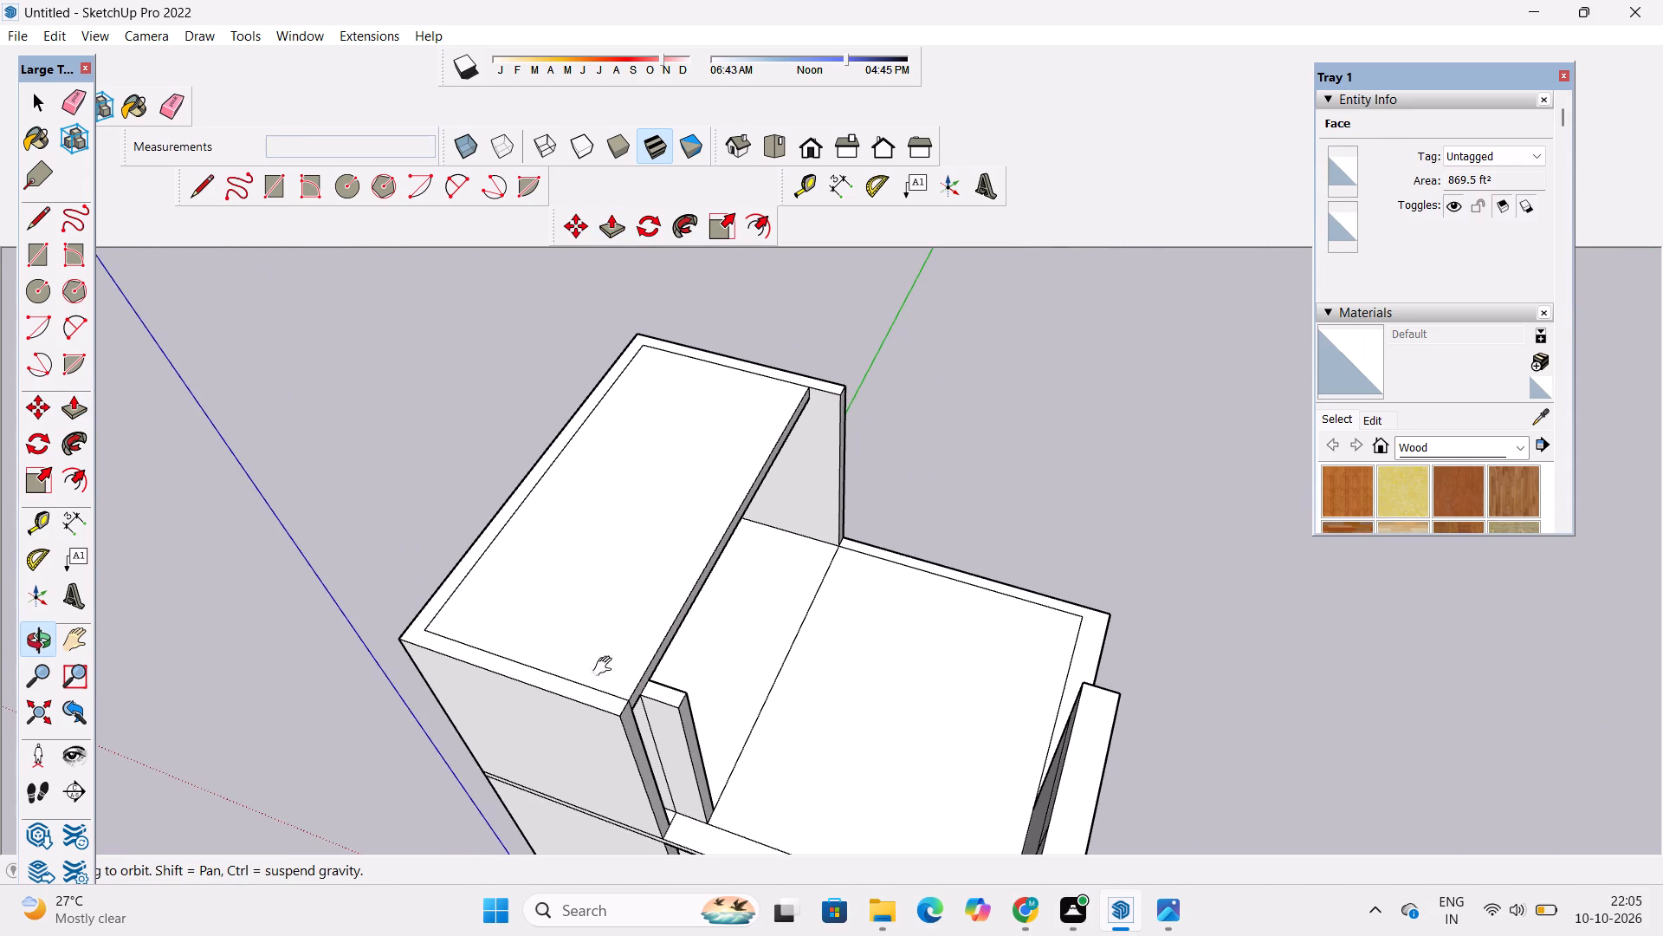
shift+drag(606, 666, 598, 674)
drag(604, 695, 628, 692)
drag(631, 690, 597, 678)
drag(597, 677, 636, 575)
scroll(632, 578, down, 5)
click(632, 643)
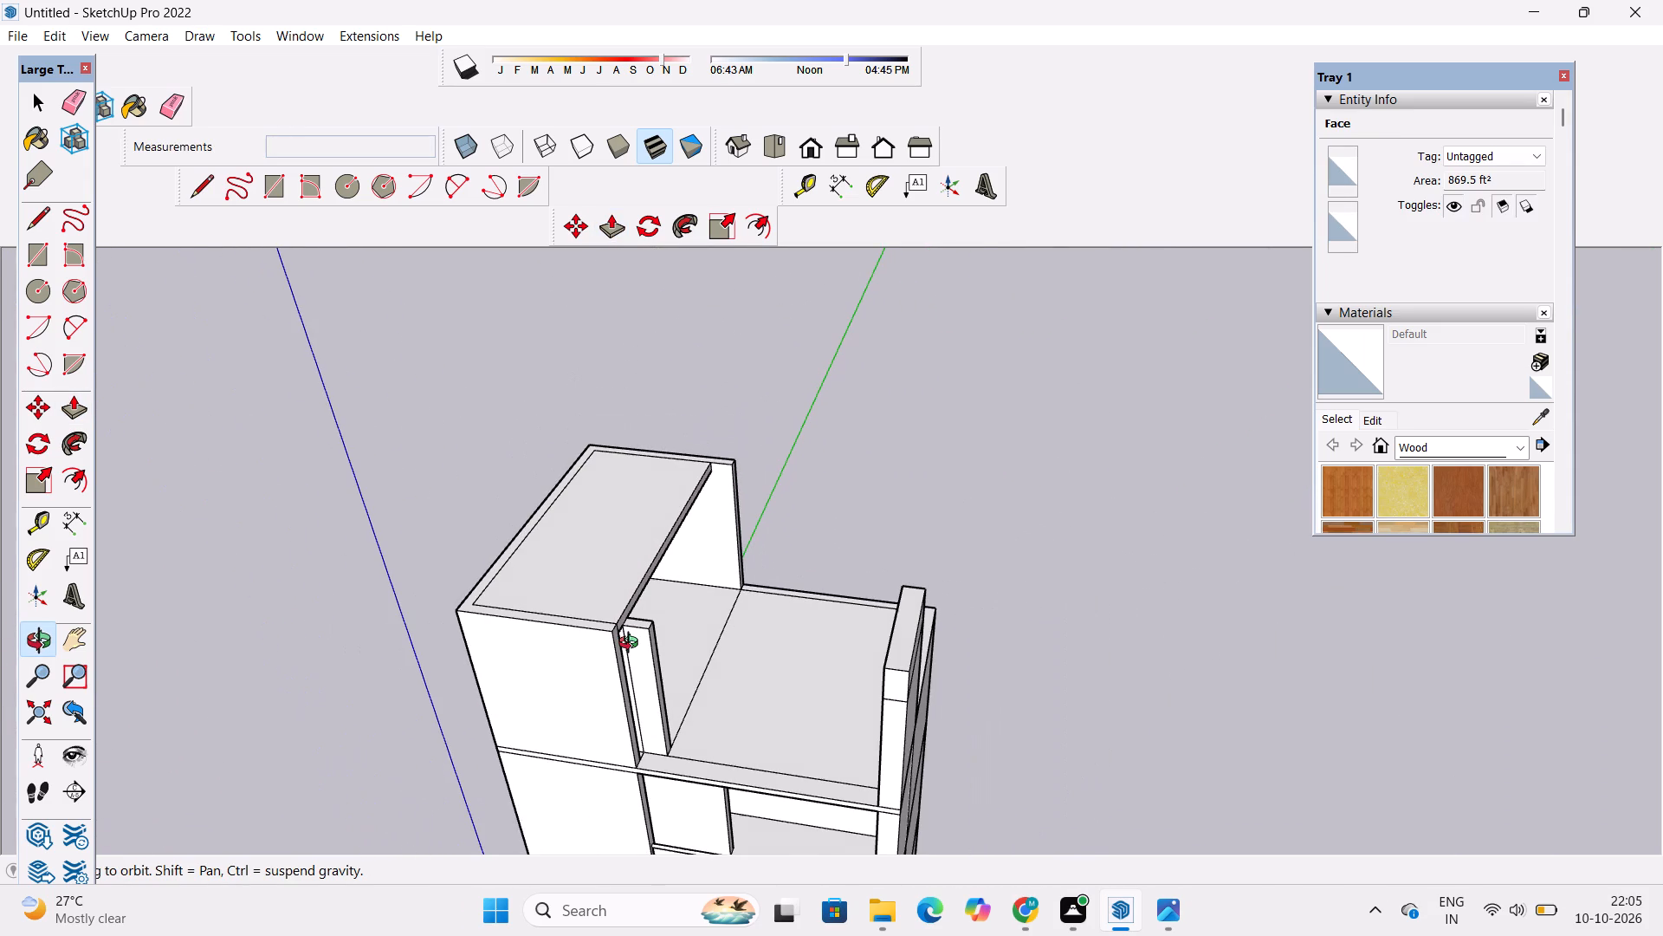
drag(605, 680, 668, 656)
drag(658, 665, 614, 682)
scroll(623, 653, up, 4)
shift+drag(624, 632, 573, 660)
click(572, 656)
key(p)
scroll(572, 645, up, 4)
click(576, 626)
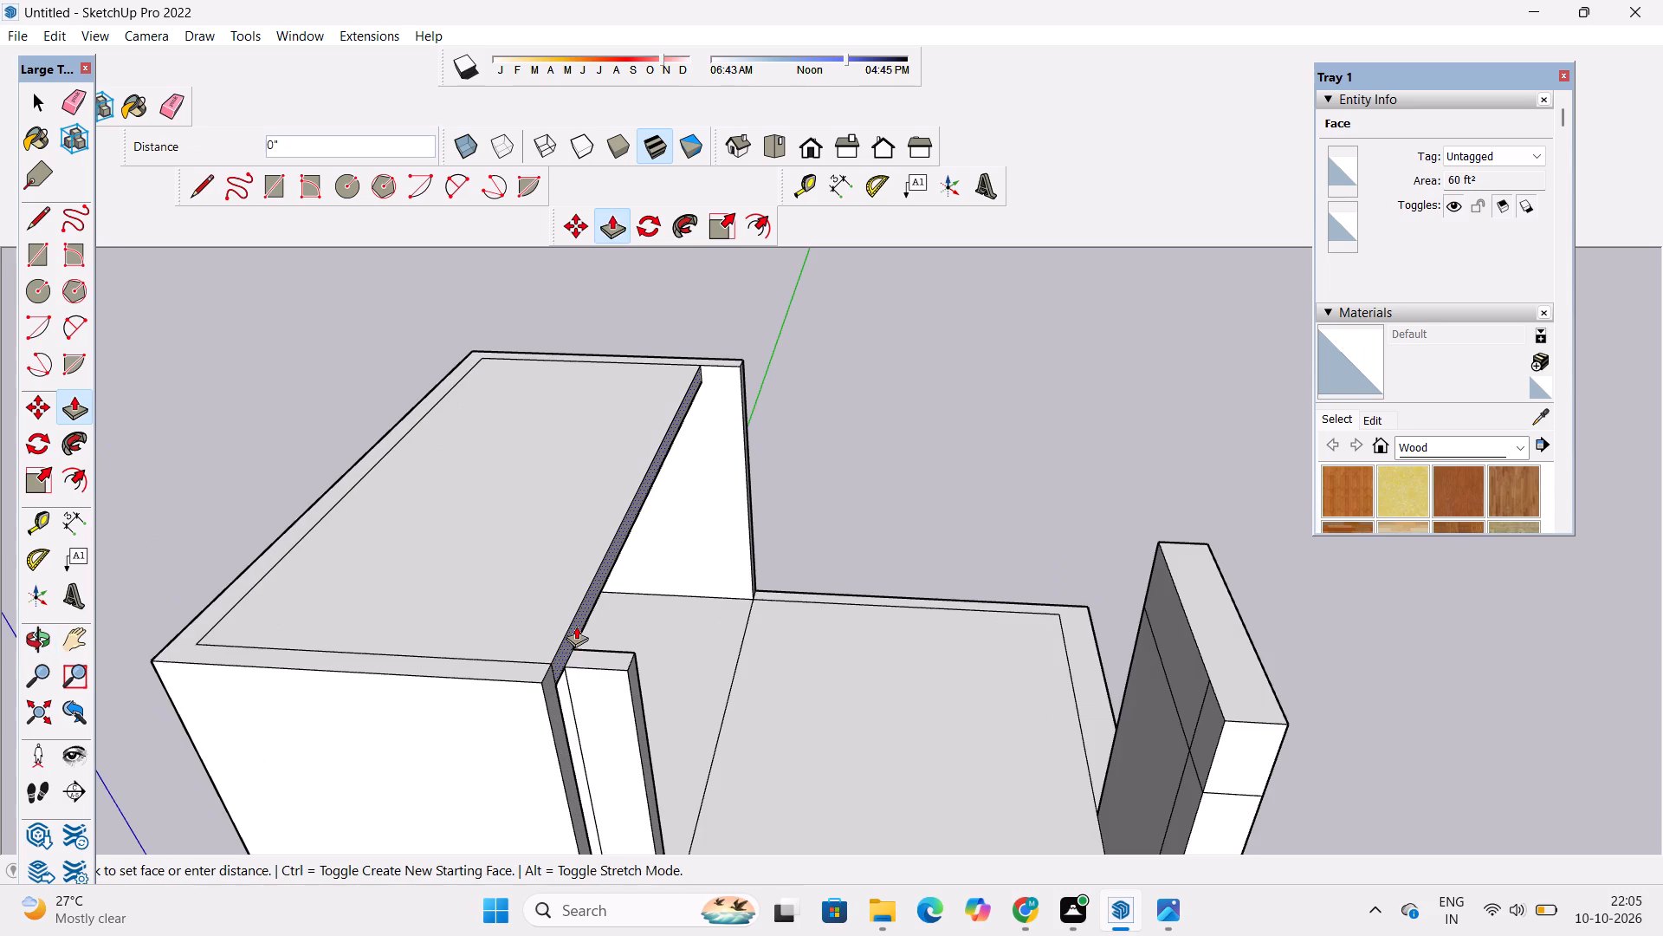
click(740, 411)
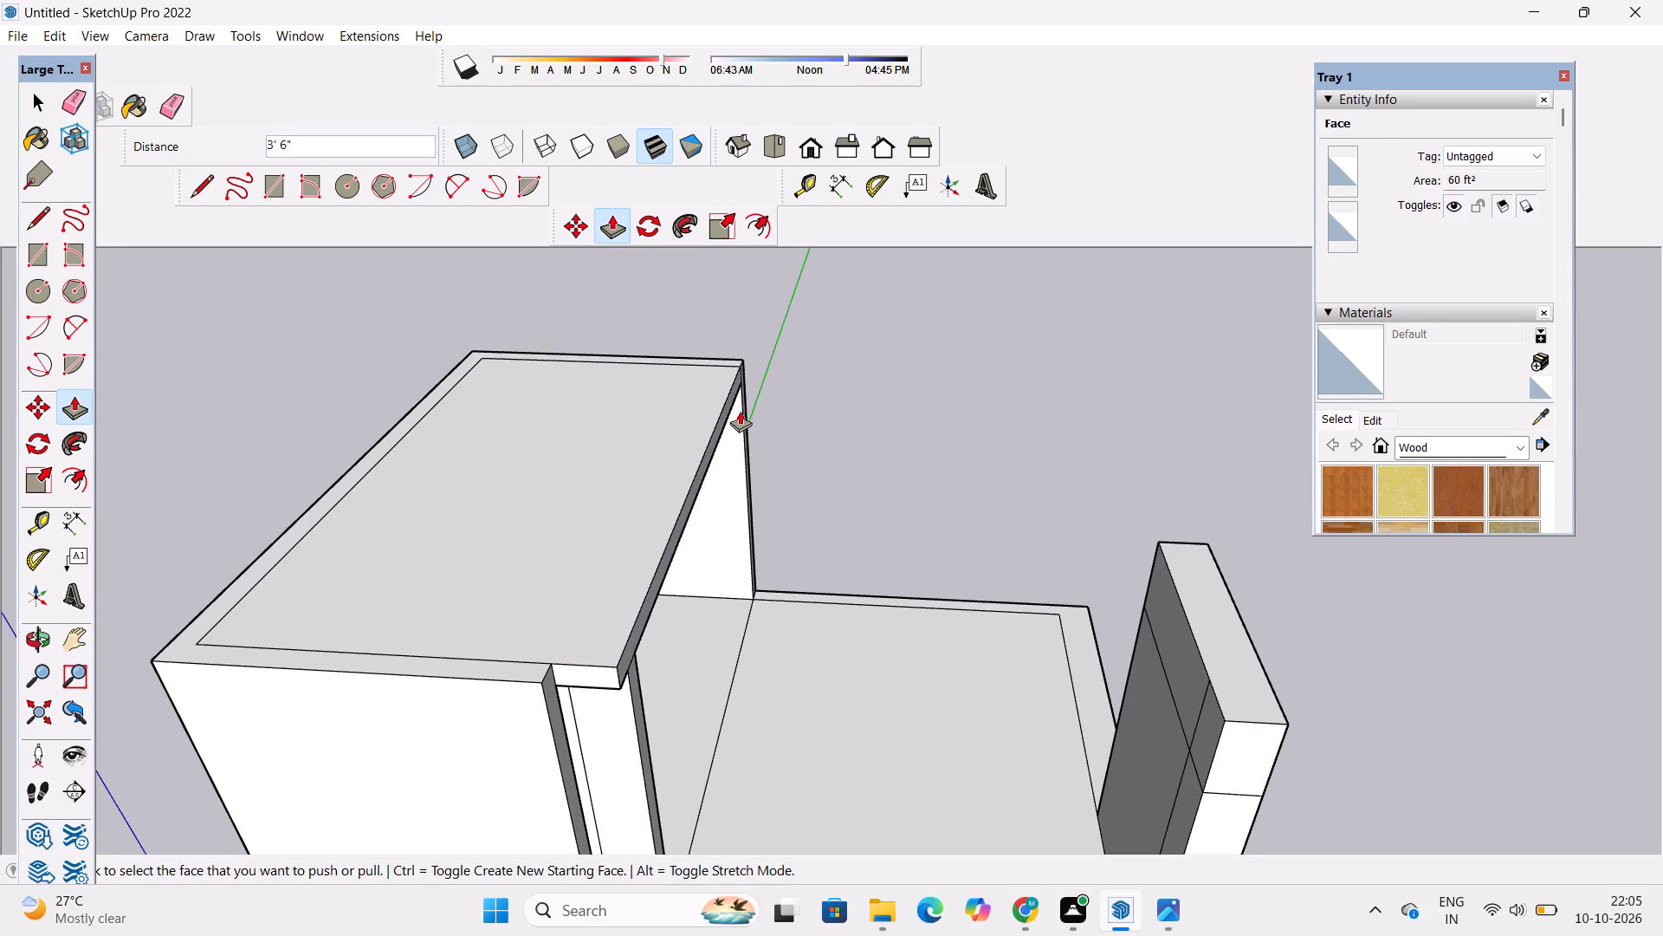
Draw a line across the shorter side wall's end face, level with the roof slab's underside.
key(o)
scroll(740, 411, down, 5)
drag(665, 702, 696, 579)
scroll(695, 536, up, 2)
shift+drag(695, 536, 687, 581)
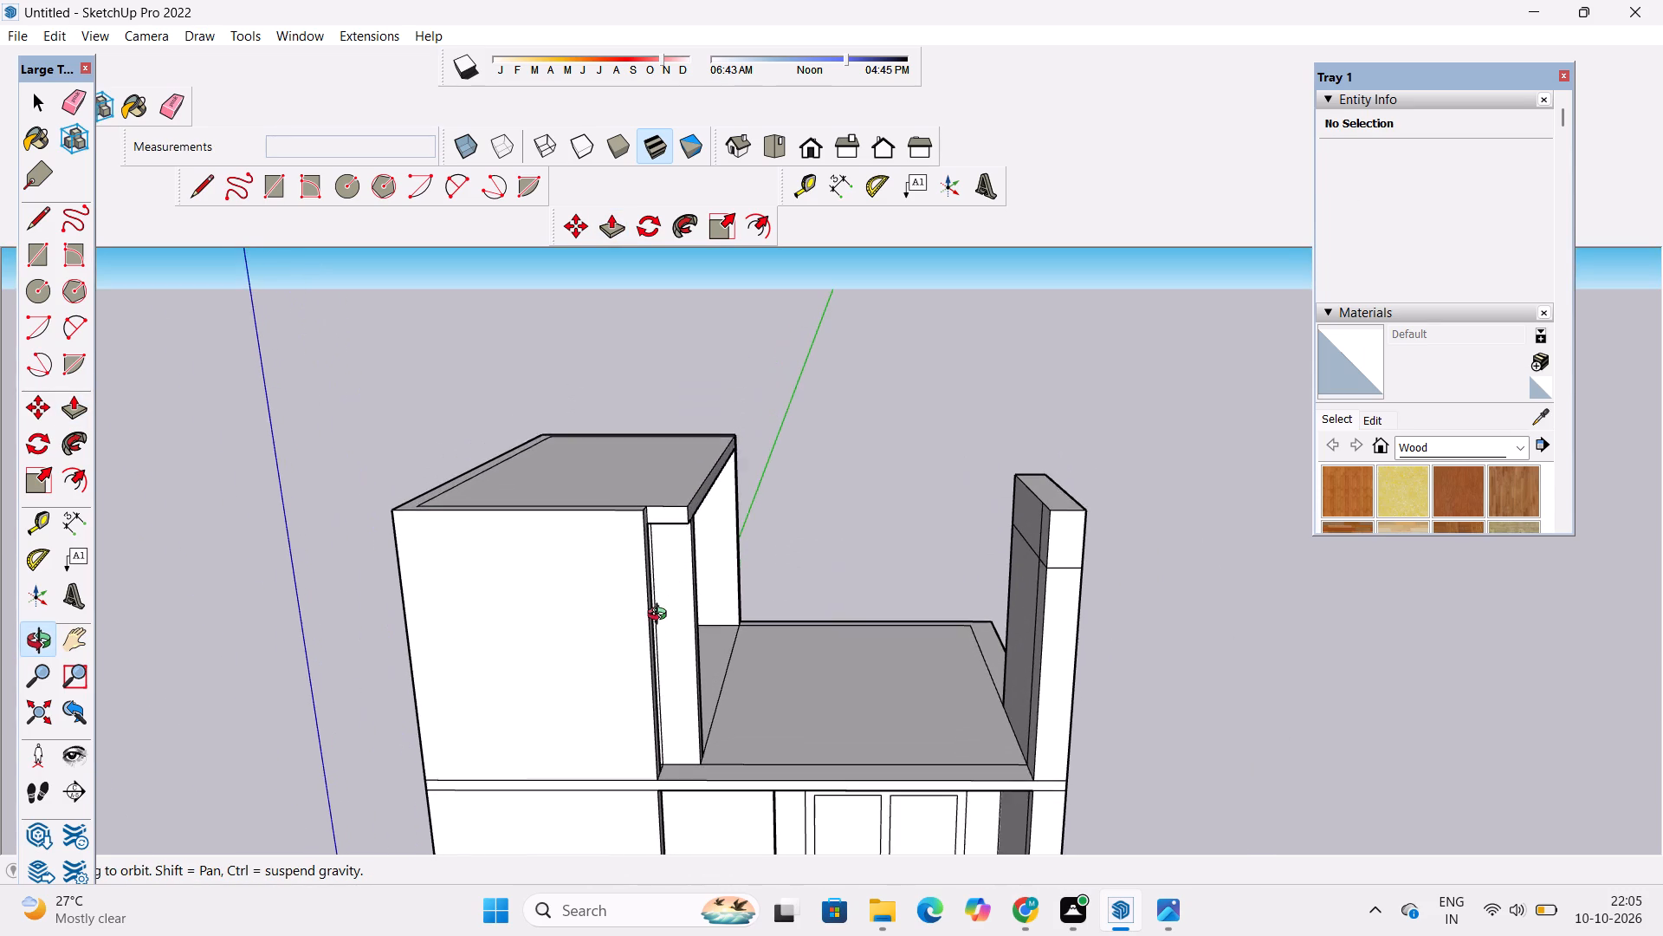
drag(661, 616, 670, 596)
scroll(634, 569, up, 2)
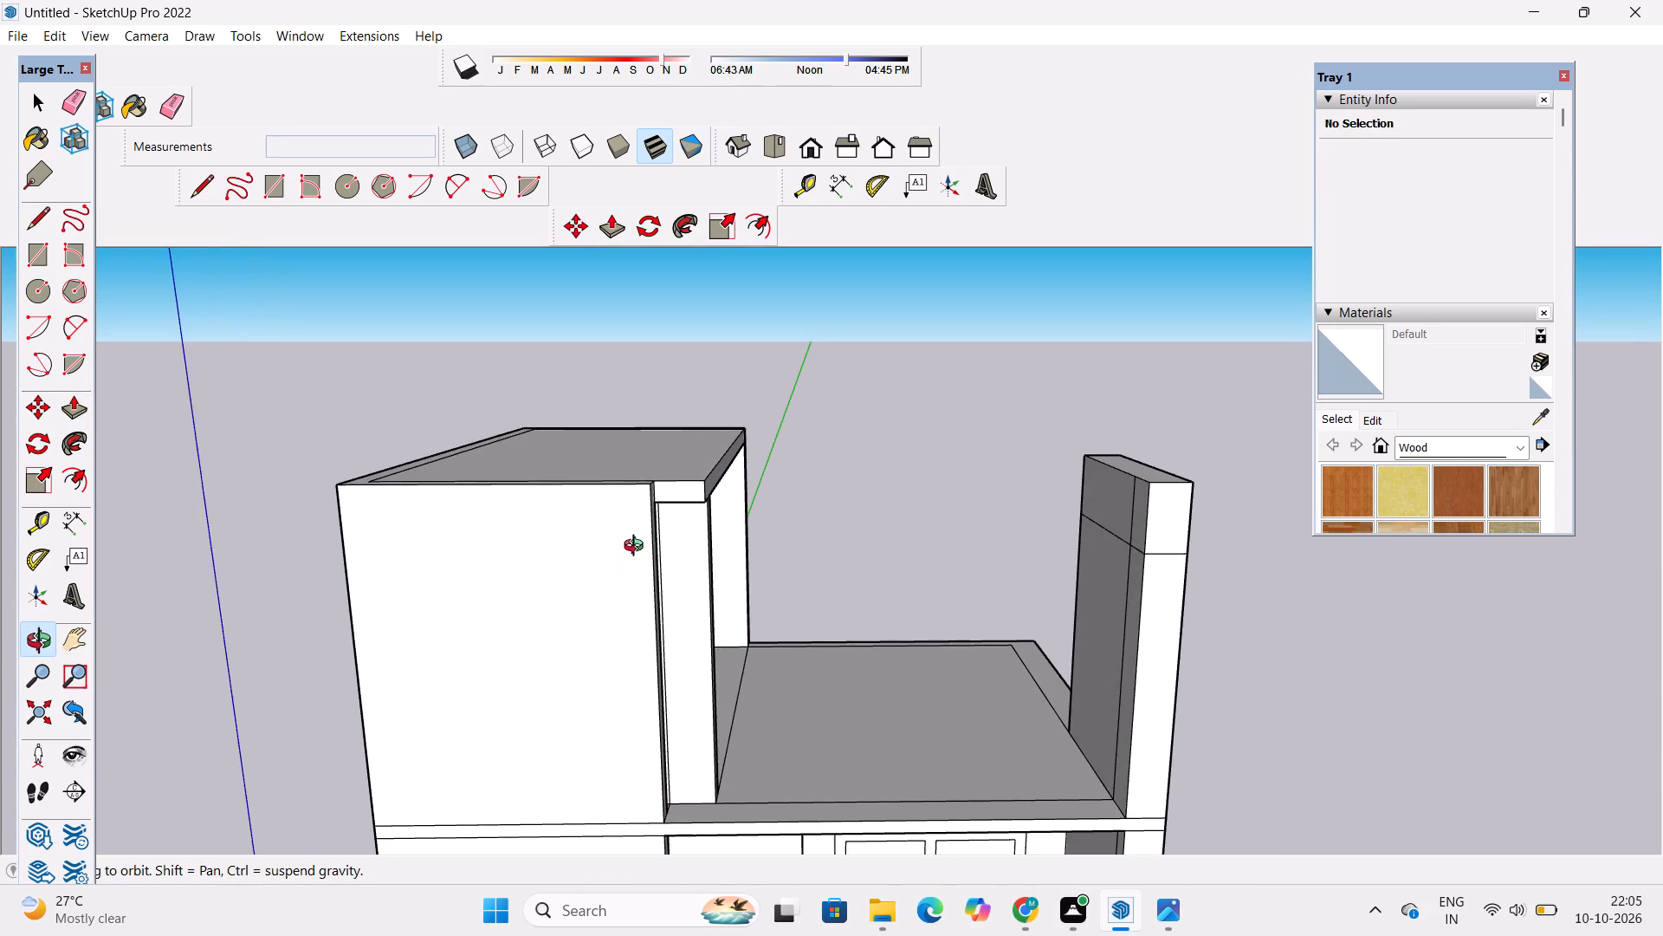
drag(637, 546, 614, 602)
shift+scroll(624, 580, up, 3)
shift+drag(624, 578, 605, 615)
scroll(605, 612, up, 4)
shift+drag(611, 594, 584, 631)
scroll(585, 627, up, 3)
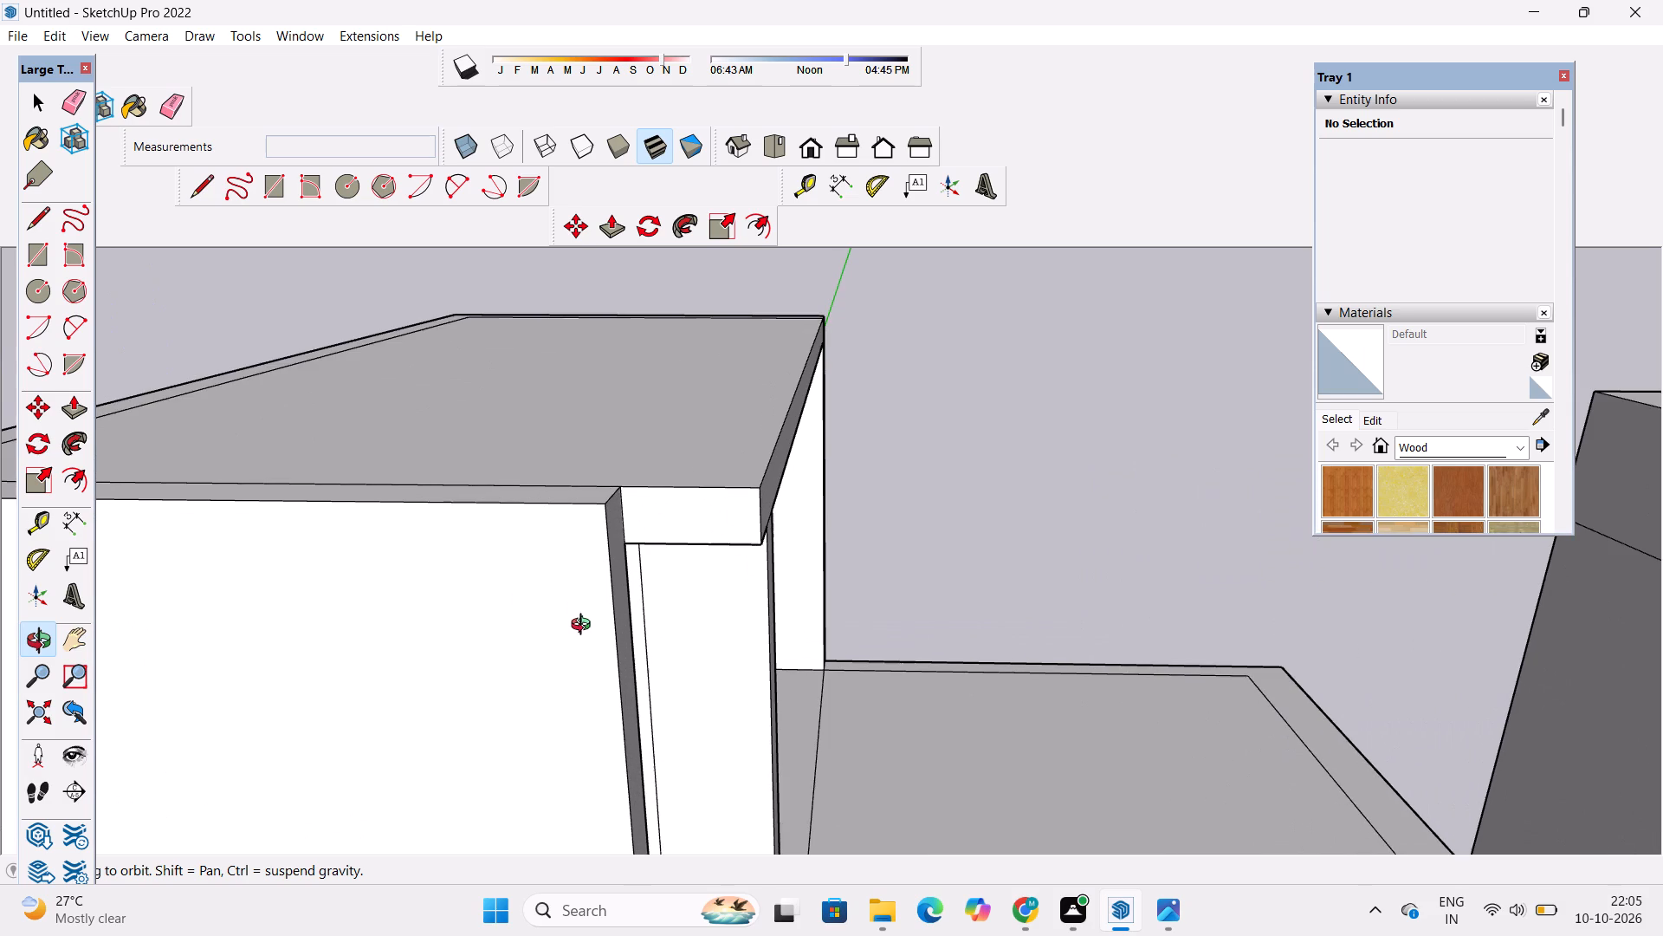
key(l)
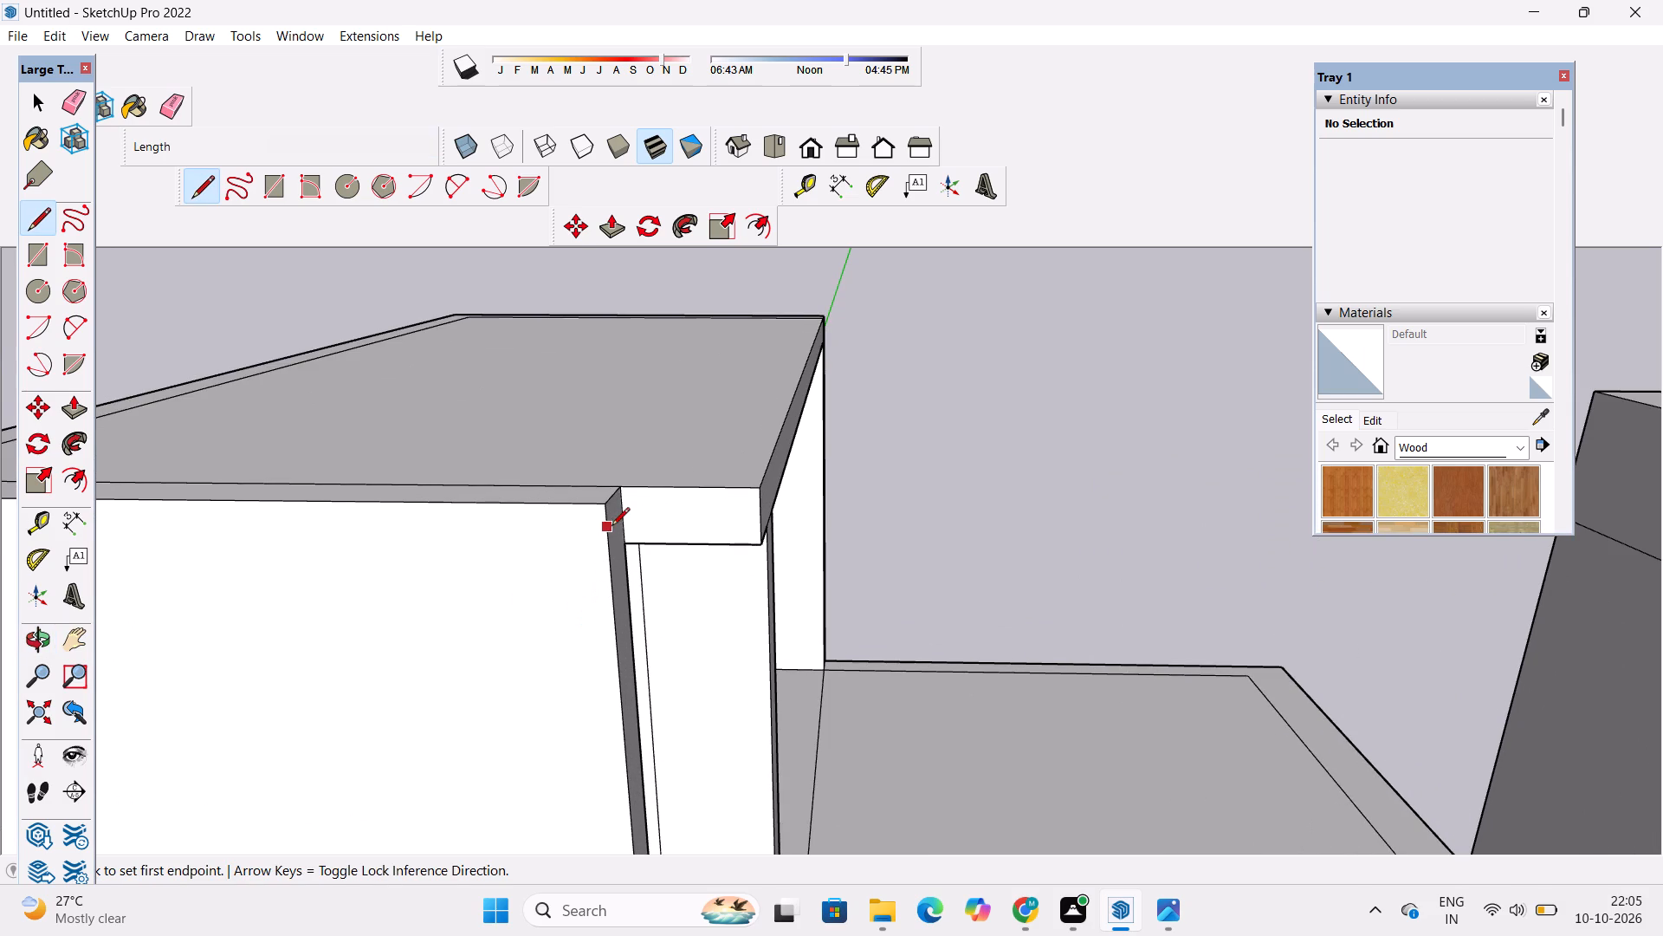
scroll(654, 533, up, 7)
click(606, 543)
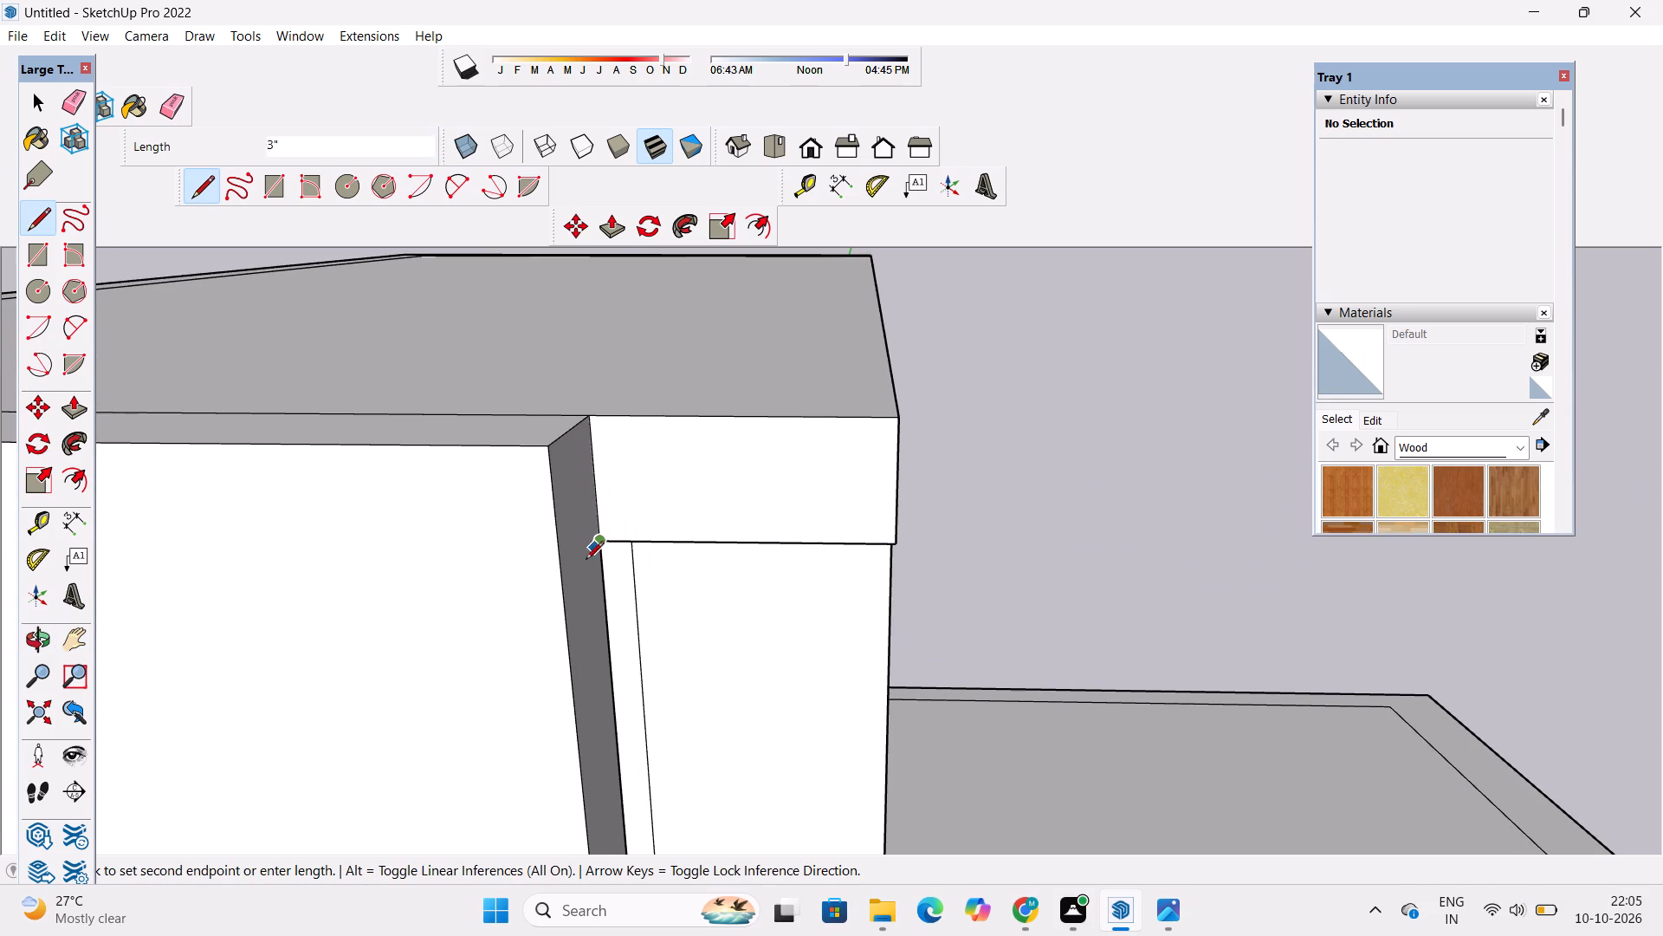
click(562, 580)
key(space)
Push/Pull the small face above the new line on the wall's end across to the roof slab's open edge.
text(p)
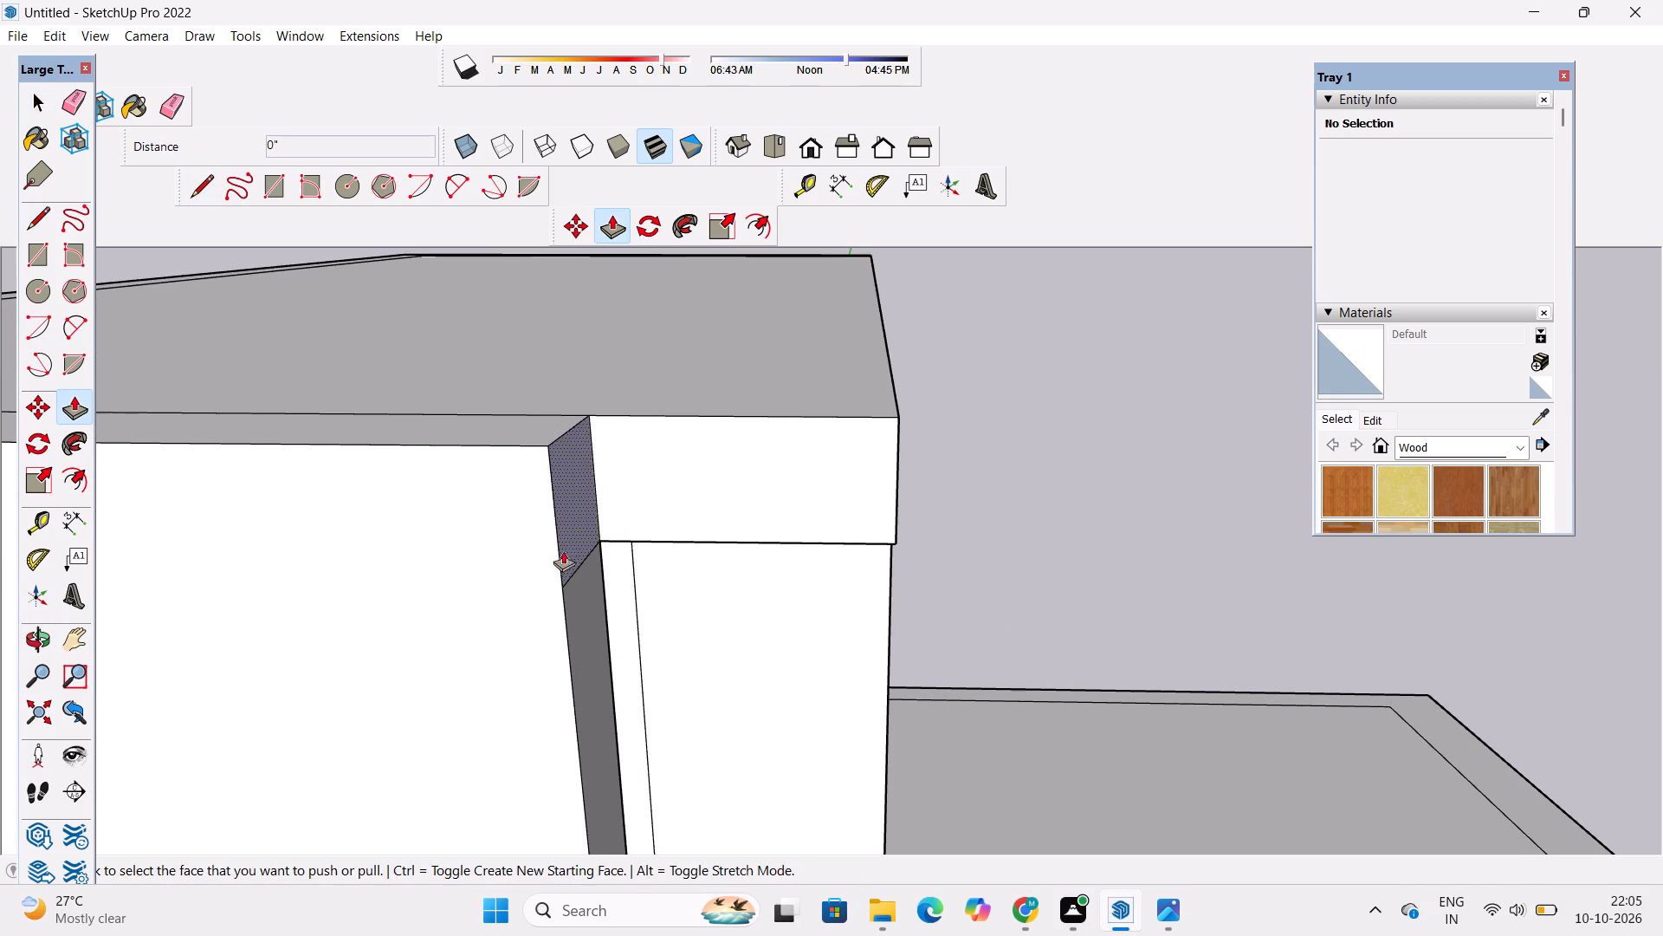
click(566, 535)
scroll(613, 527, down, 3)
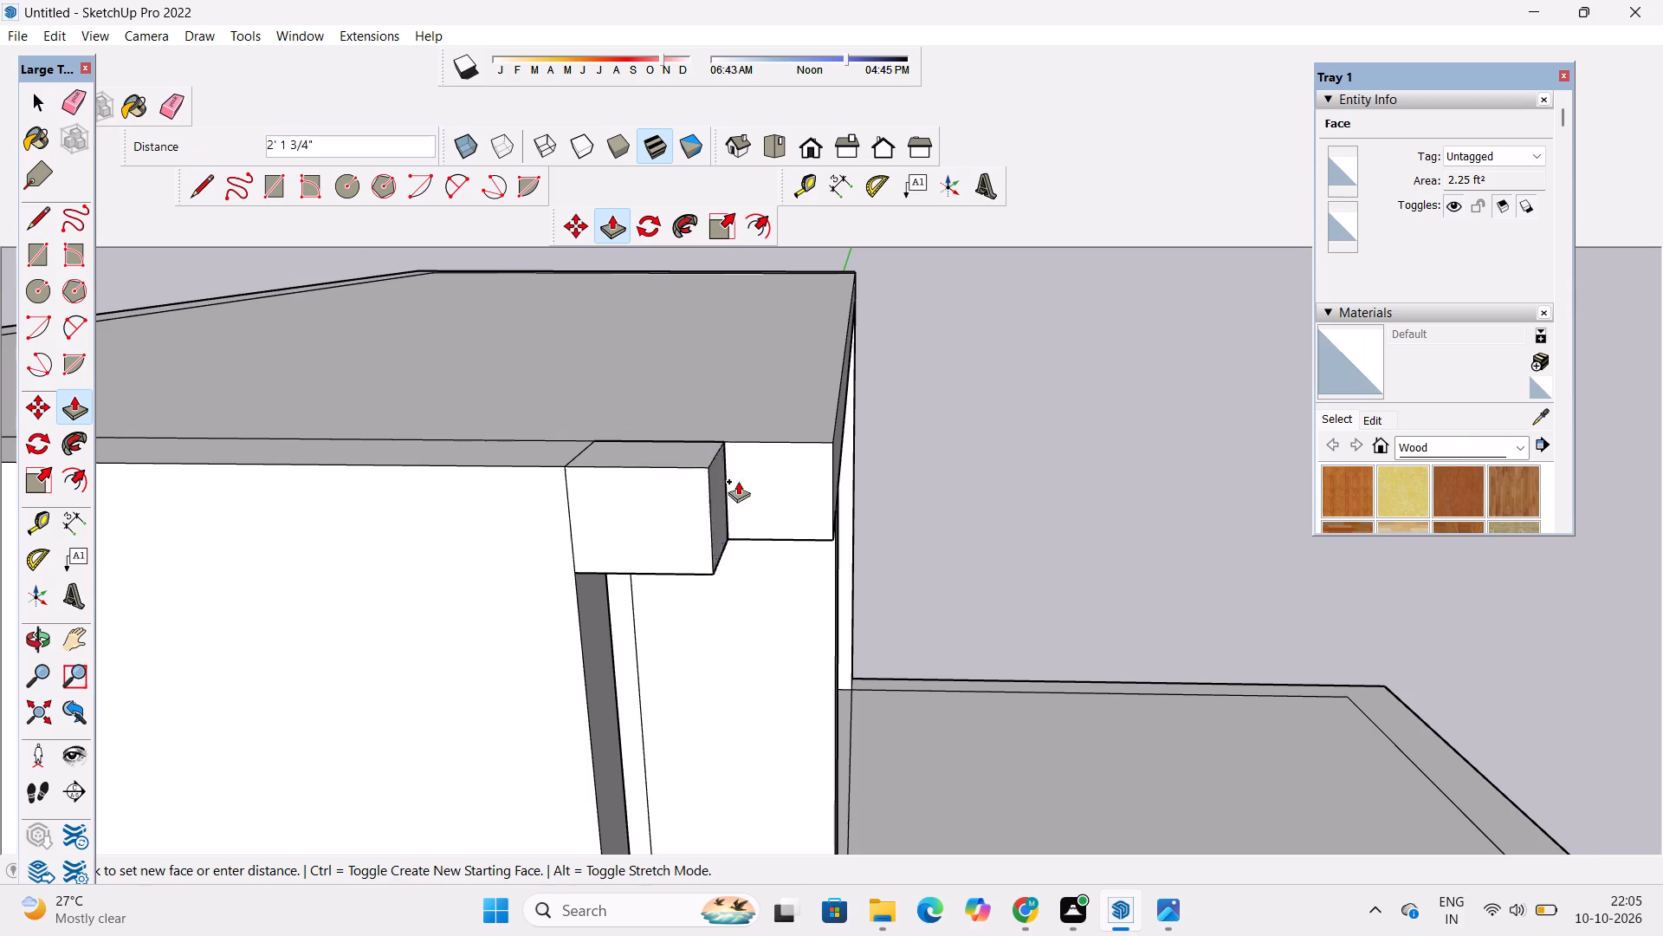
click(831, 442)
key(space)
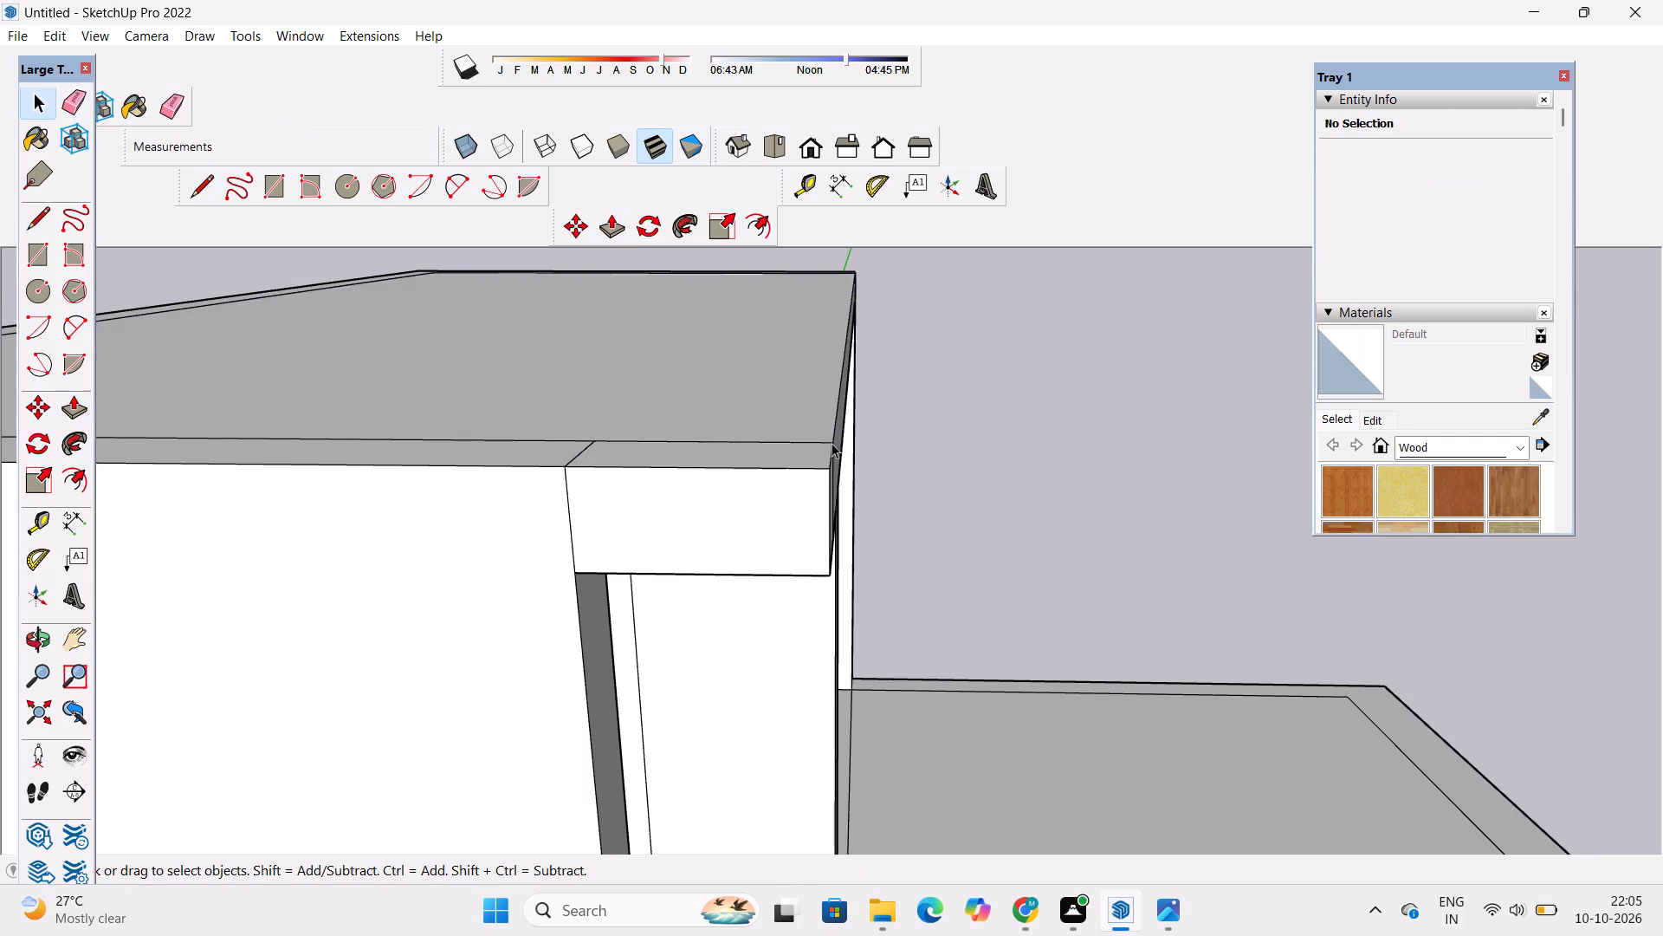
Examine the roofed roof-level room, the terrace and the freestanding wall opposite from all sides.
text(o)
scroll(831, 443, down, 4)
shift+drag(830, 651, 732, 515)
drag(720, 499, 429, 673)
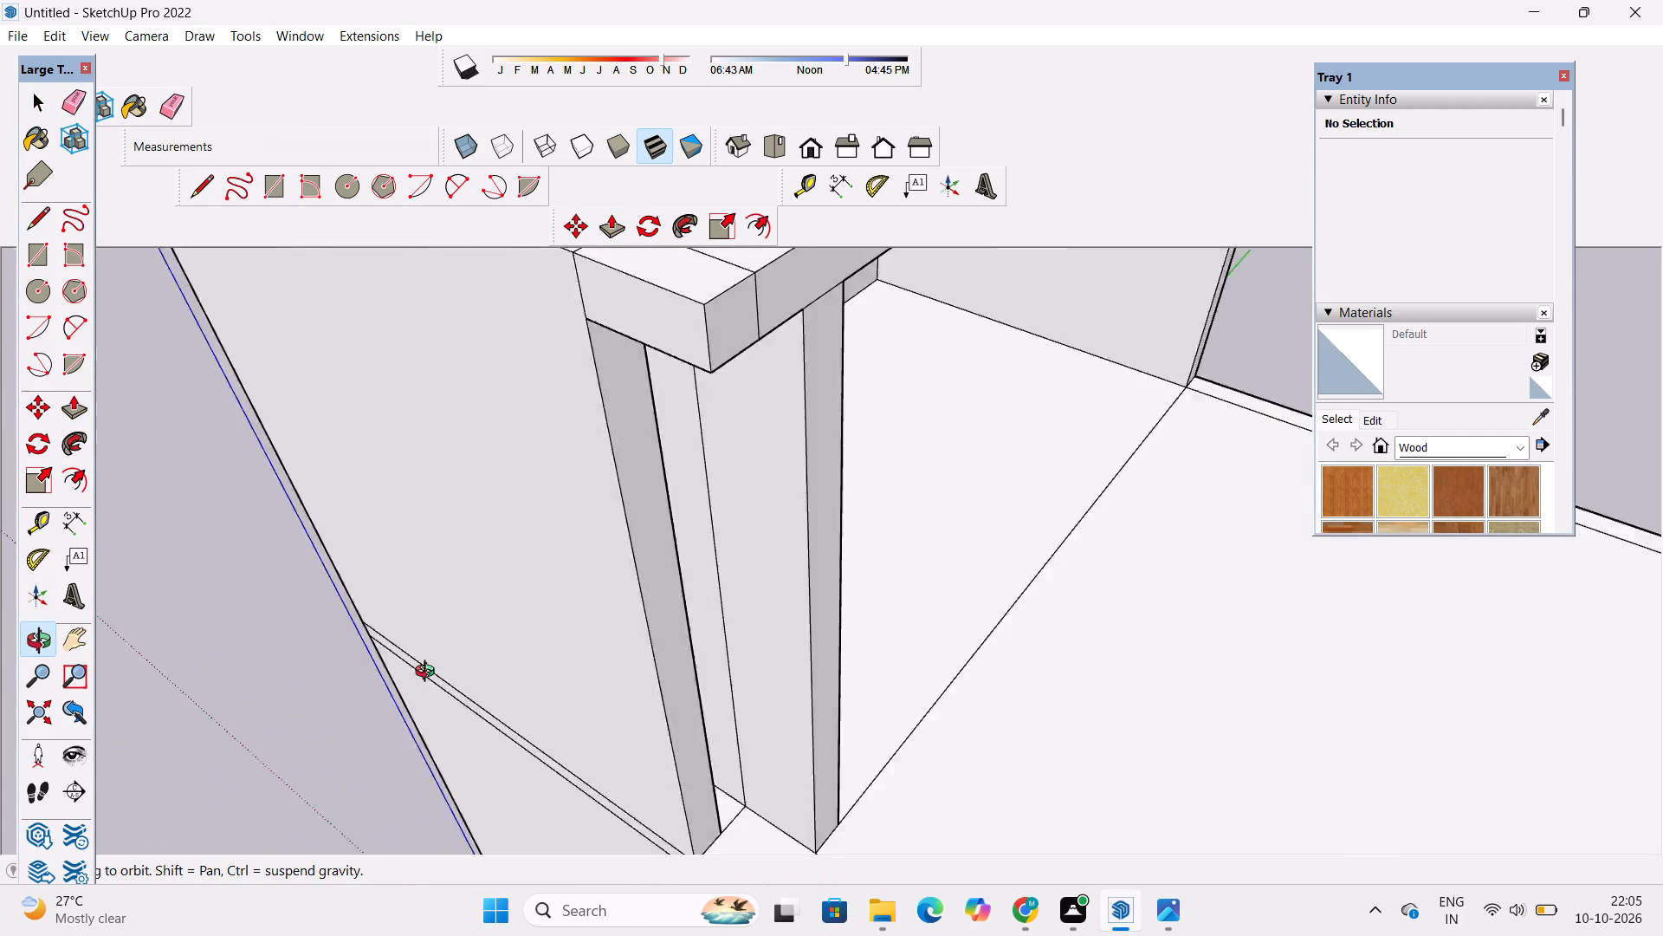
drag(429, 673, 378, 674)
scroll(569, 494, down, 5)
scroll(676, 660, up, 5)
drag(814, 661, 703, 615)
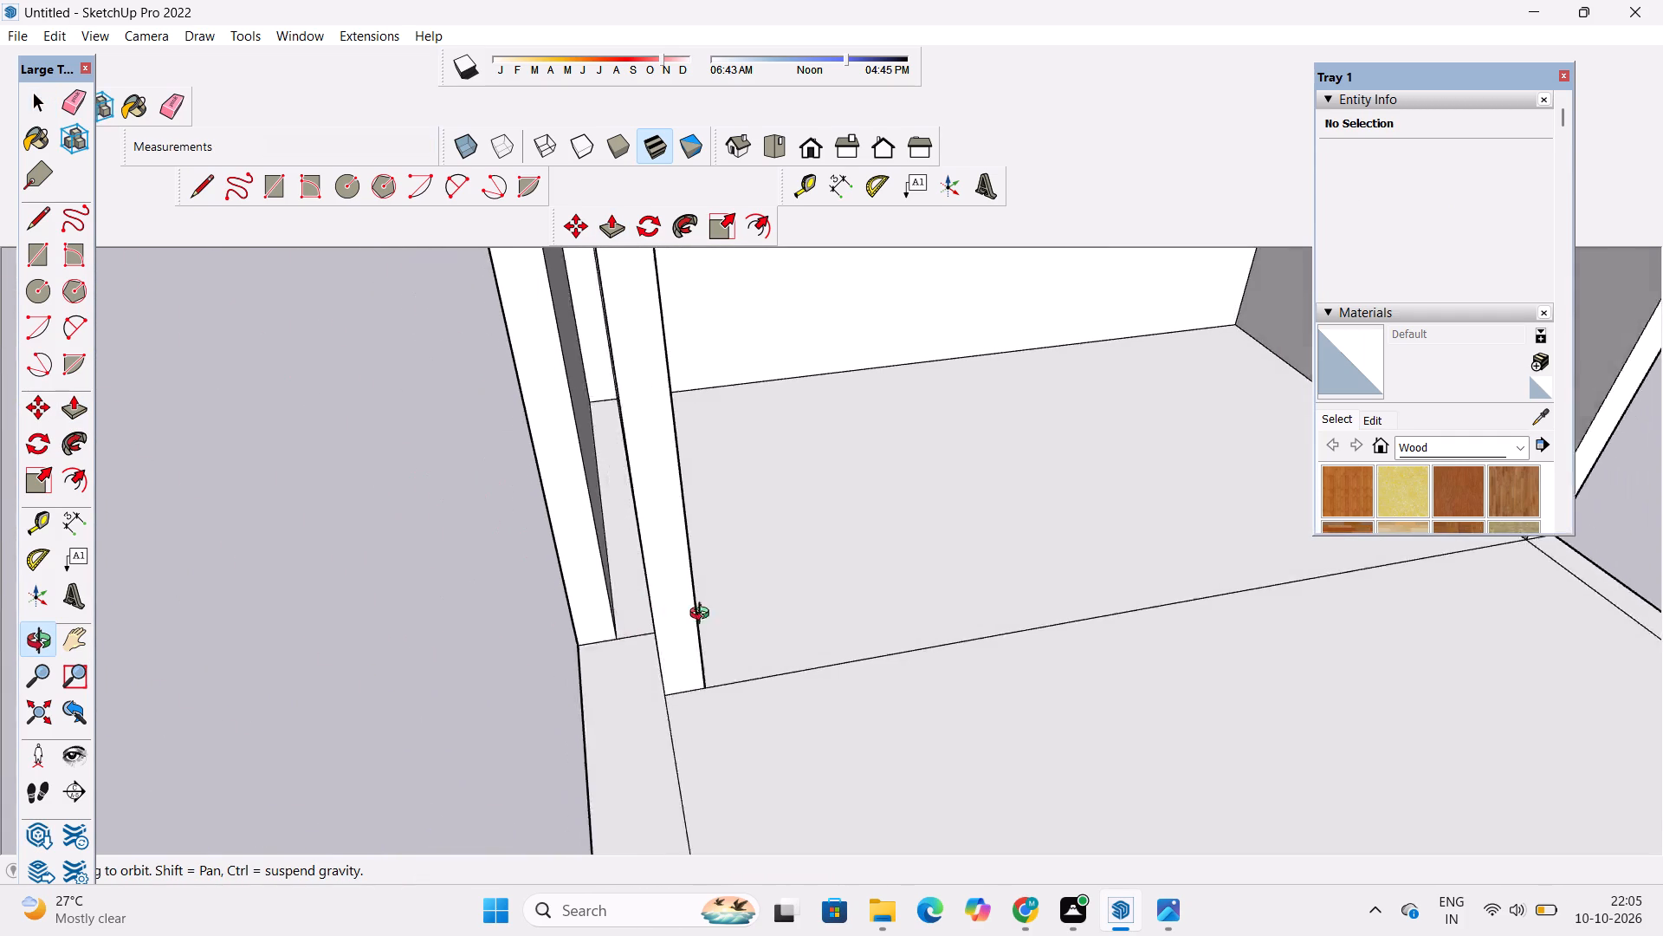
drag(703, 615, 739, 609)
scroll(616, 562, down, 4)
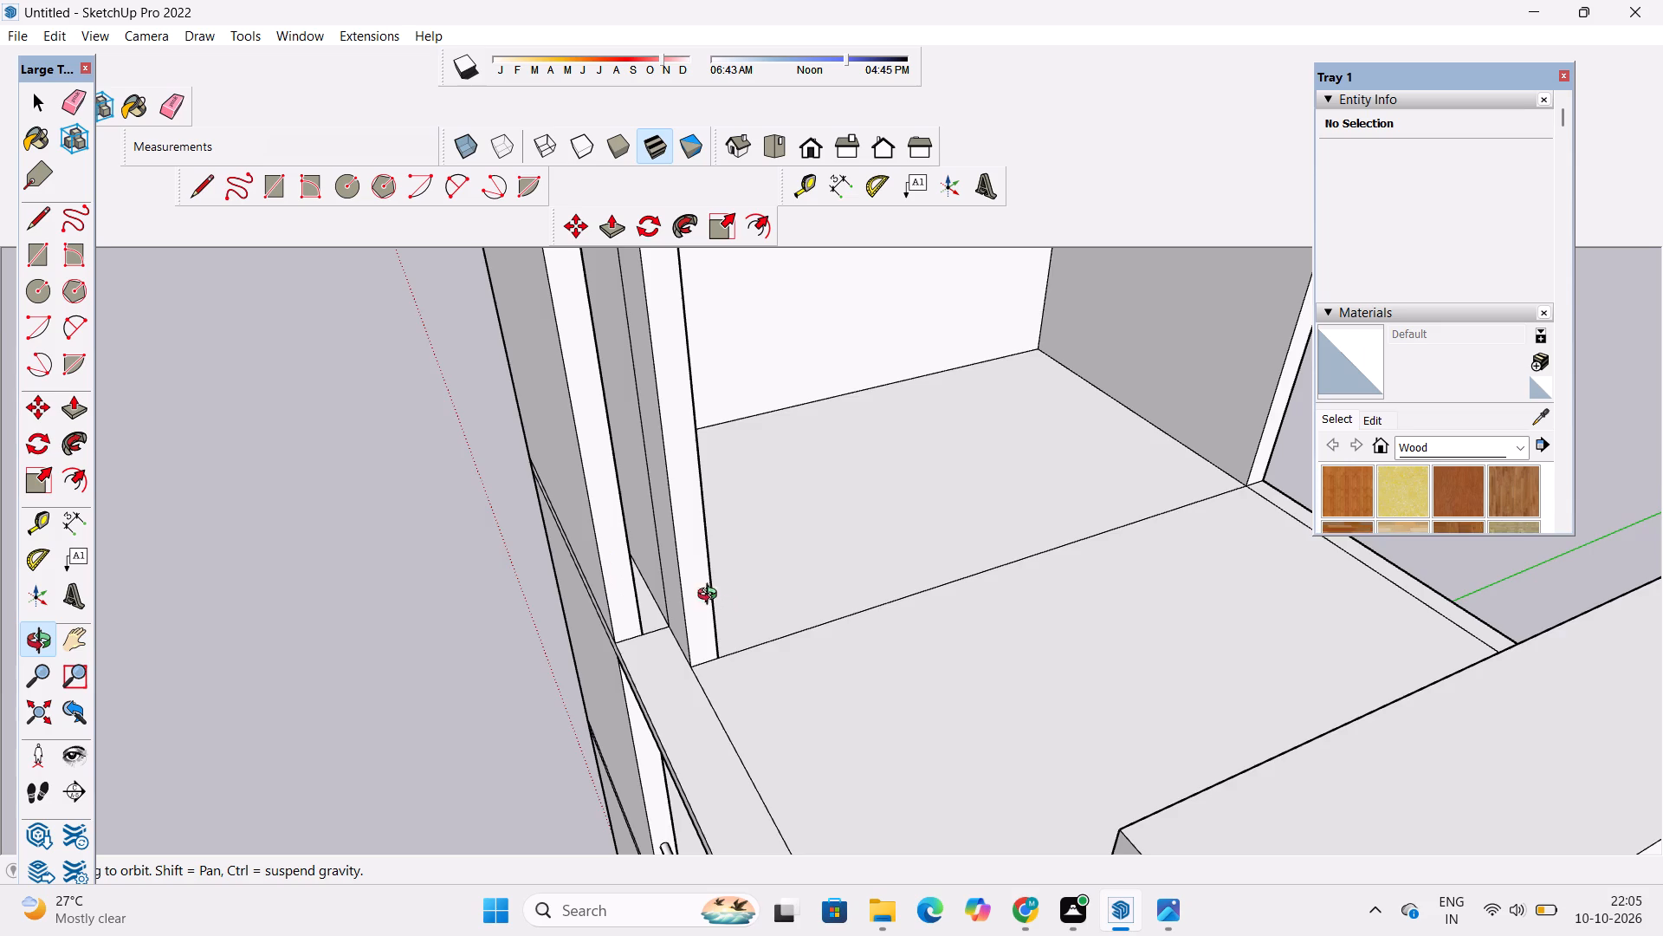
drag(683, 609, 902, 579)
scroll(917, 534, down, 4)
drag(766, 625, 1040, 619)
shift+drag(1045, 590, 642, 764)
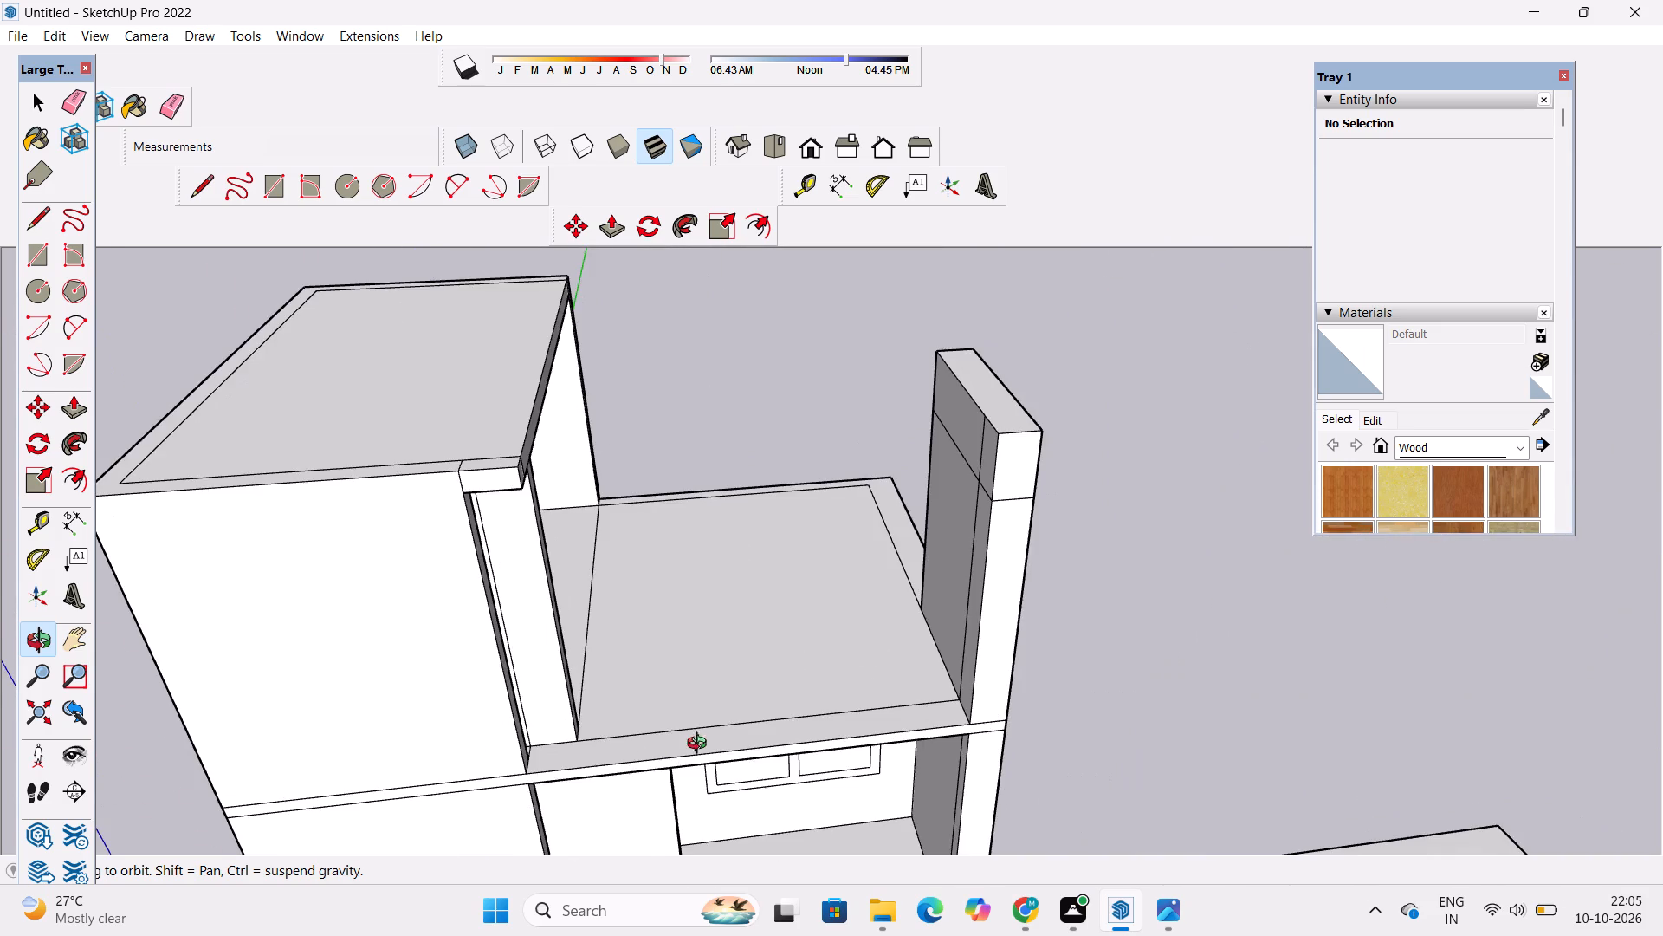
drag(721, 757, 650, 743)
shift+drag(649, 738, 755, 739)
scroll(767, 730, up, 3)
shift+drag(767, 729, 723, 711)
drag(721, 710, 691, 845)
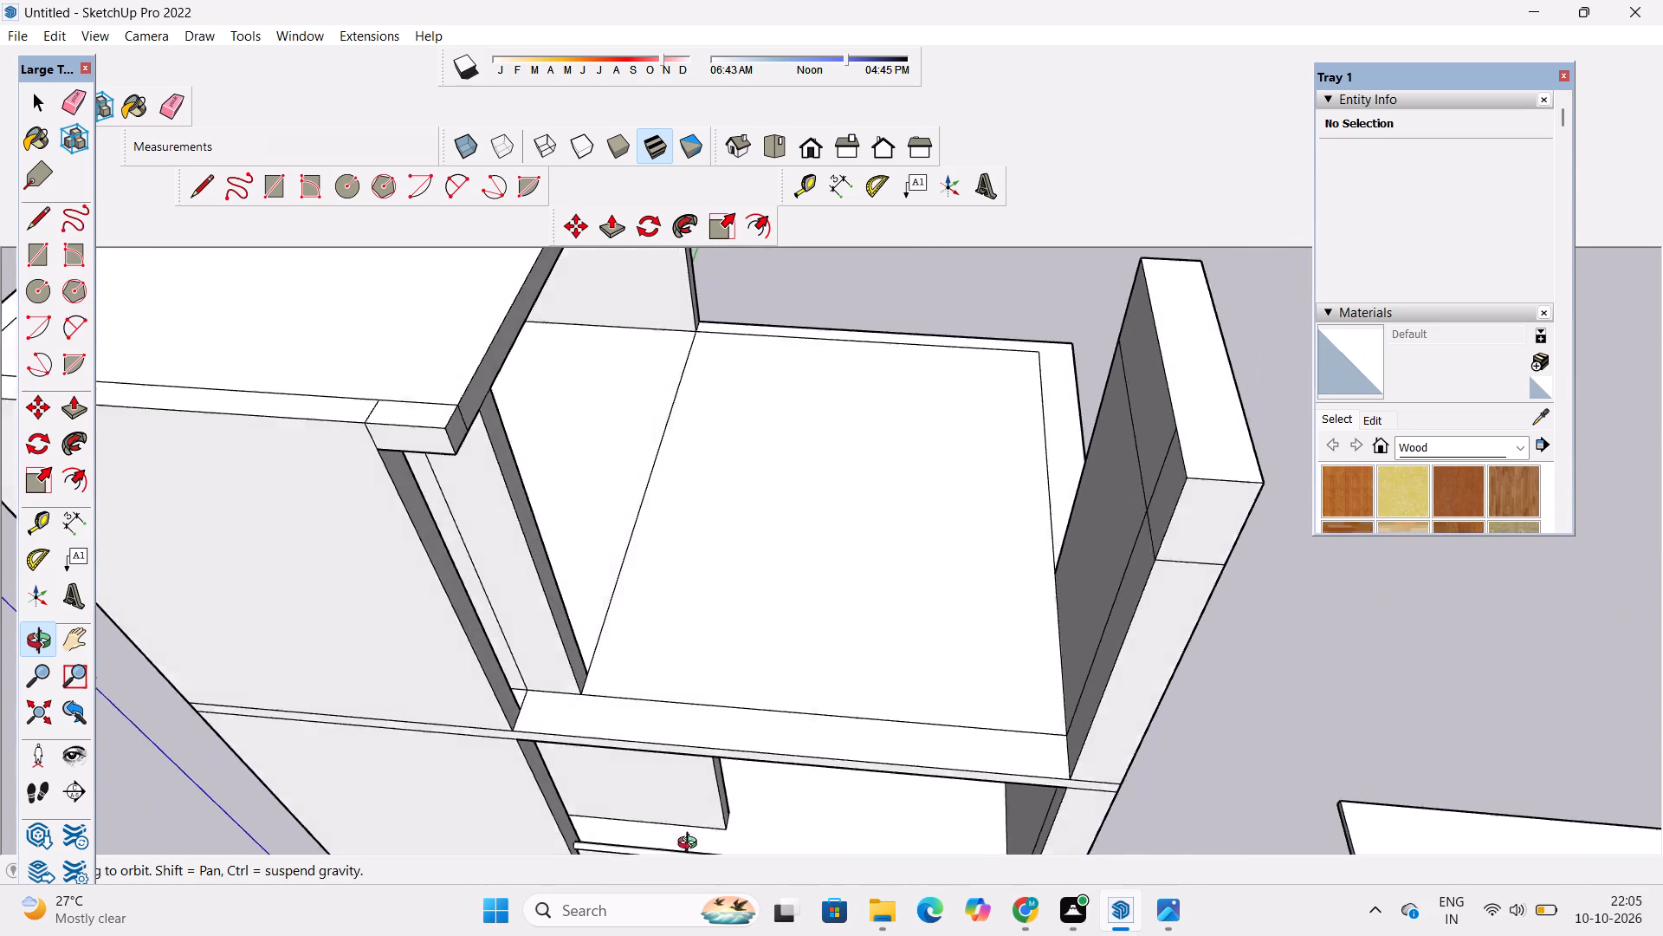
drag(691, 845, 689, 850)
scroll(679, 757, down, 5)
drag(696, 731, 701, 598)
shift+drag(706, 563, 687, 650)
drag(672, 683, 946, 673)
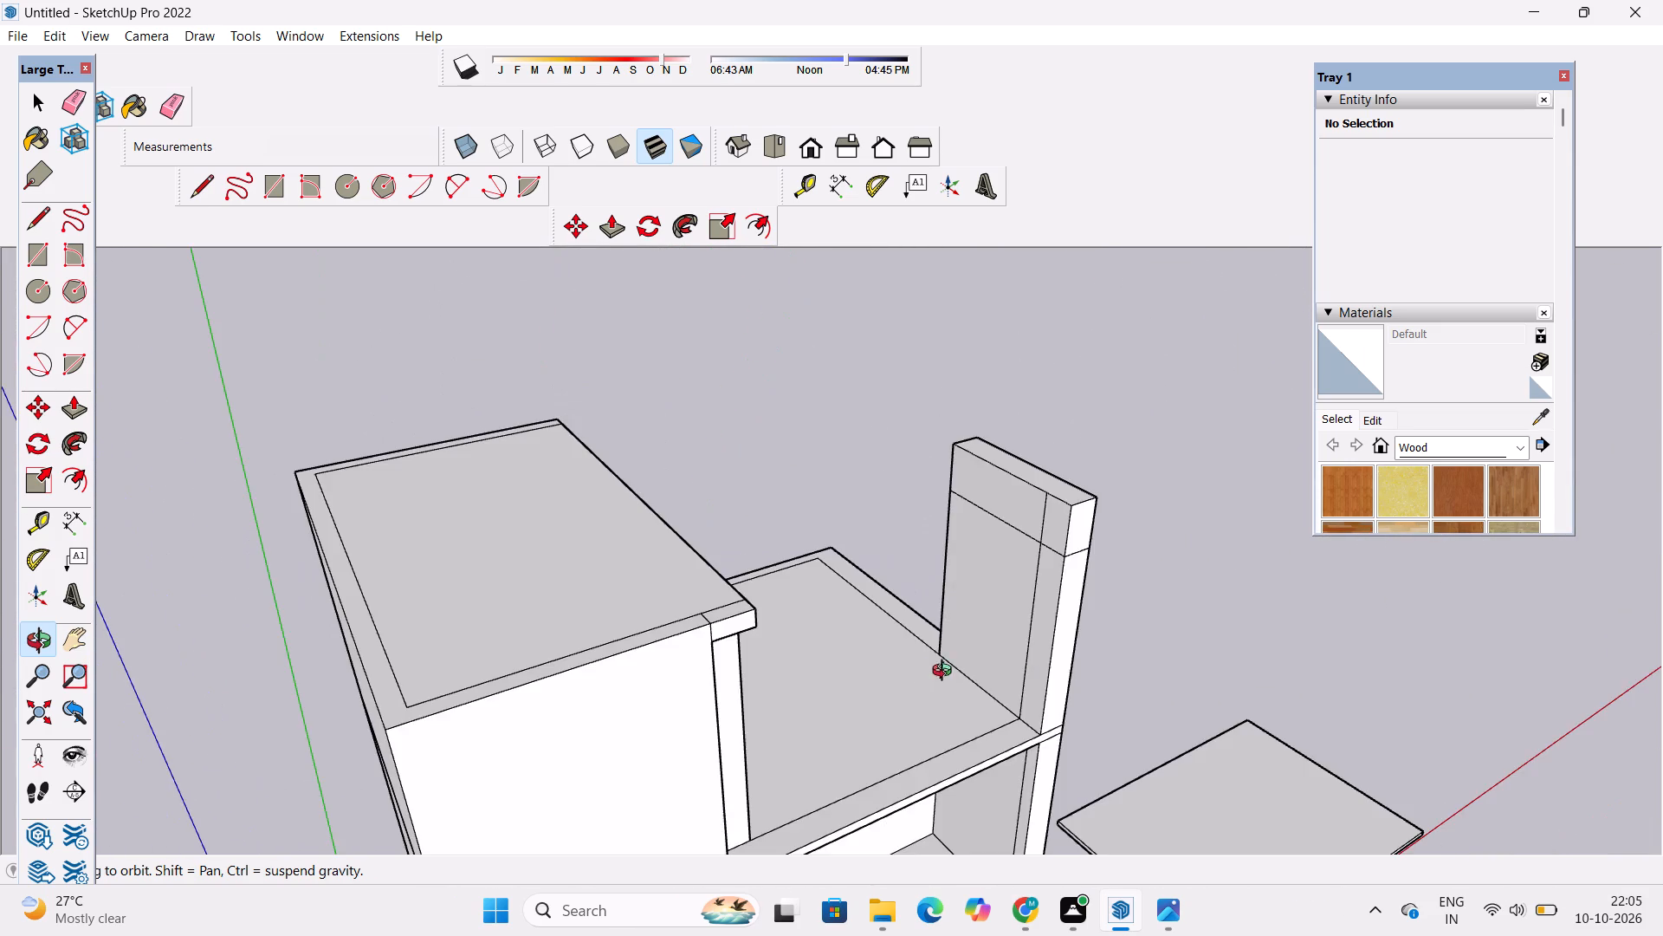
drag(909, 669, 339, 679)
drag(721, 647, 519, 702)
drag(674, 714, 494, 736)
scroll(514, 680, up, 3)
drag(694, 682, 431, 786)
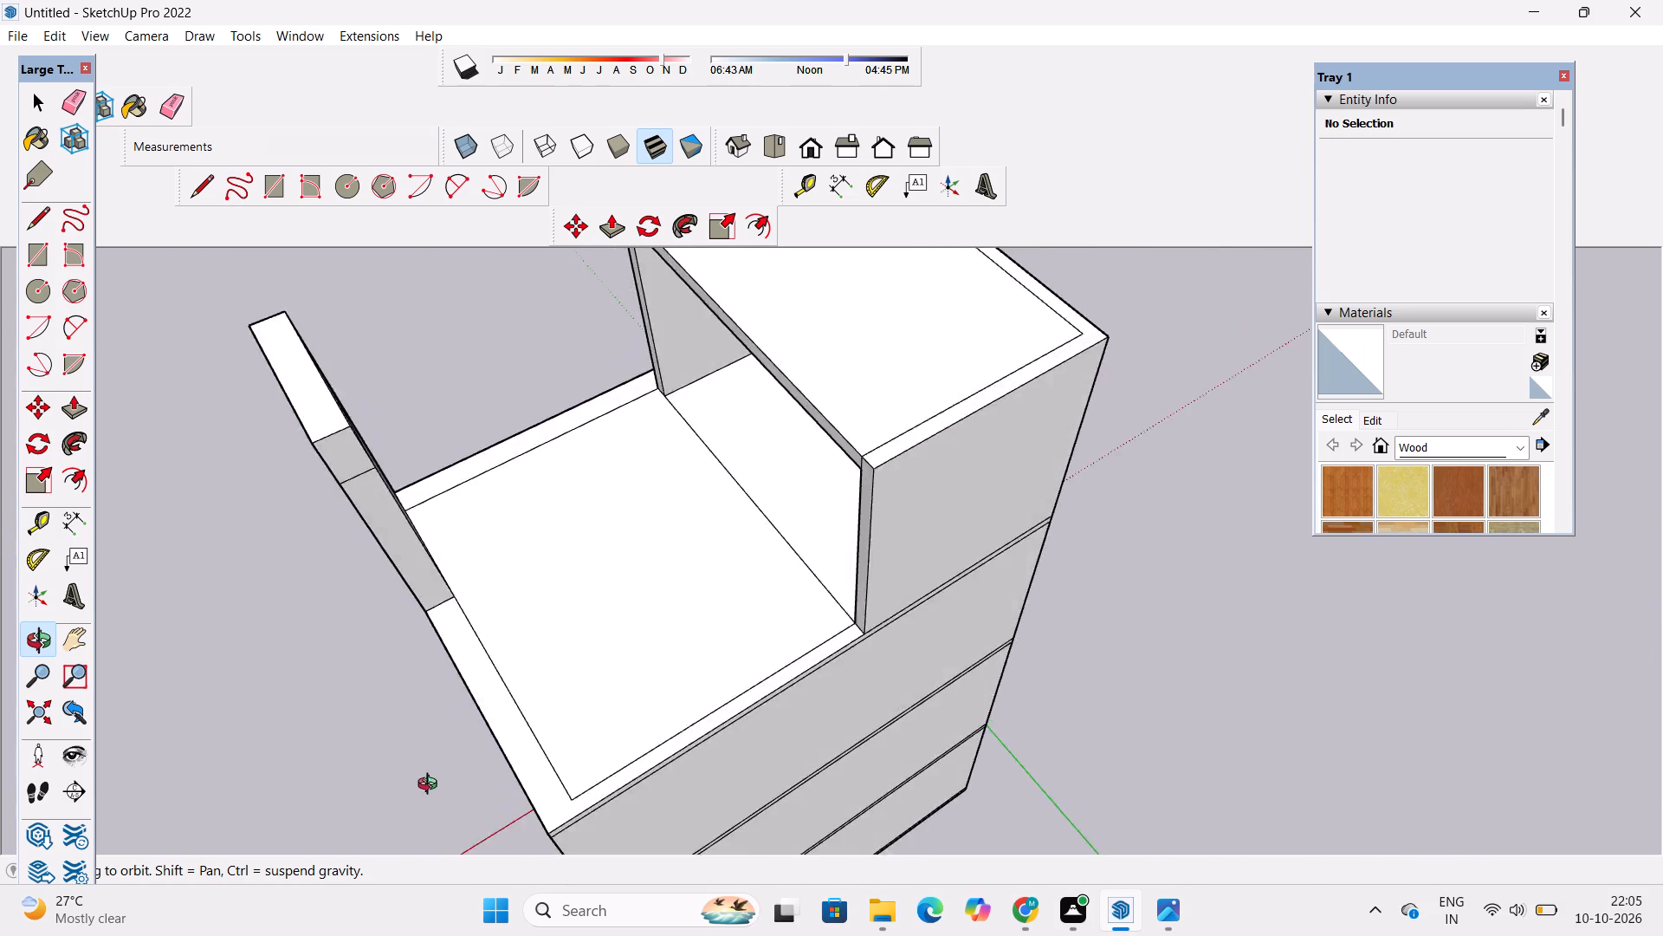
drag(431, 786, 795, 699)
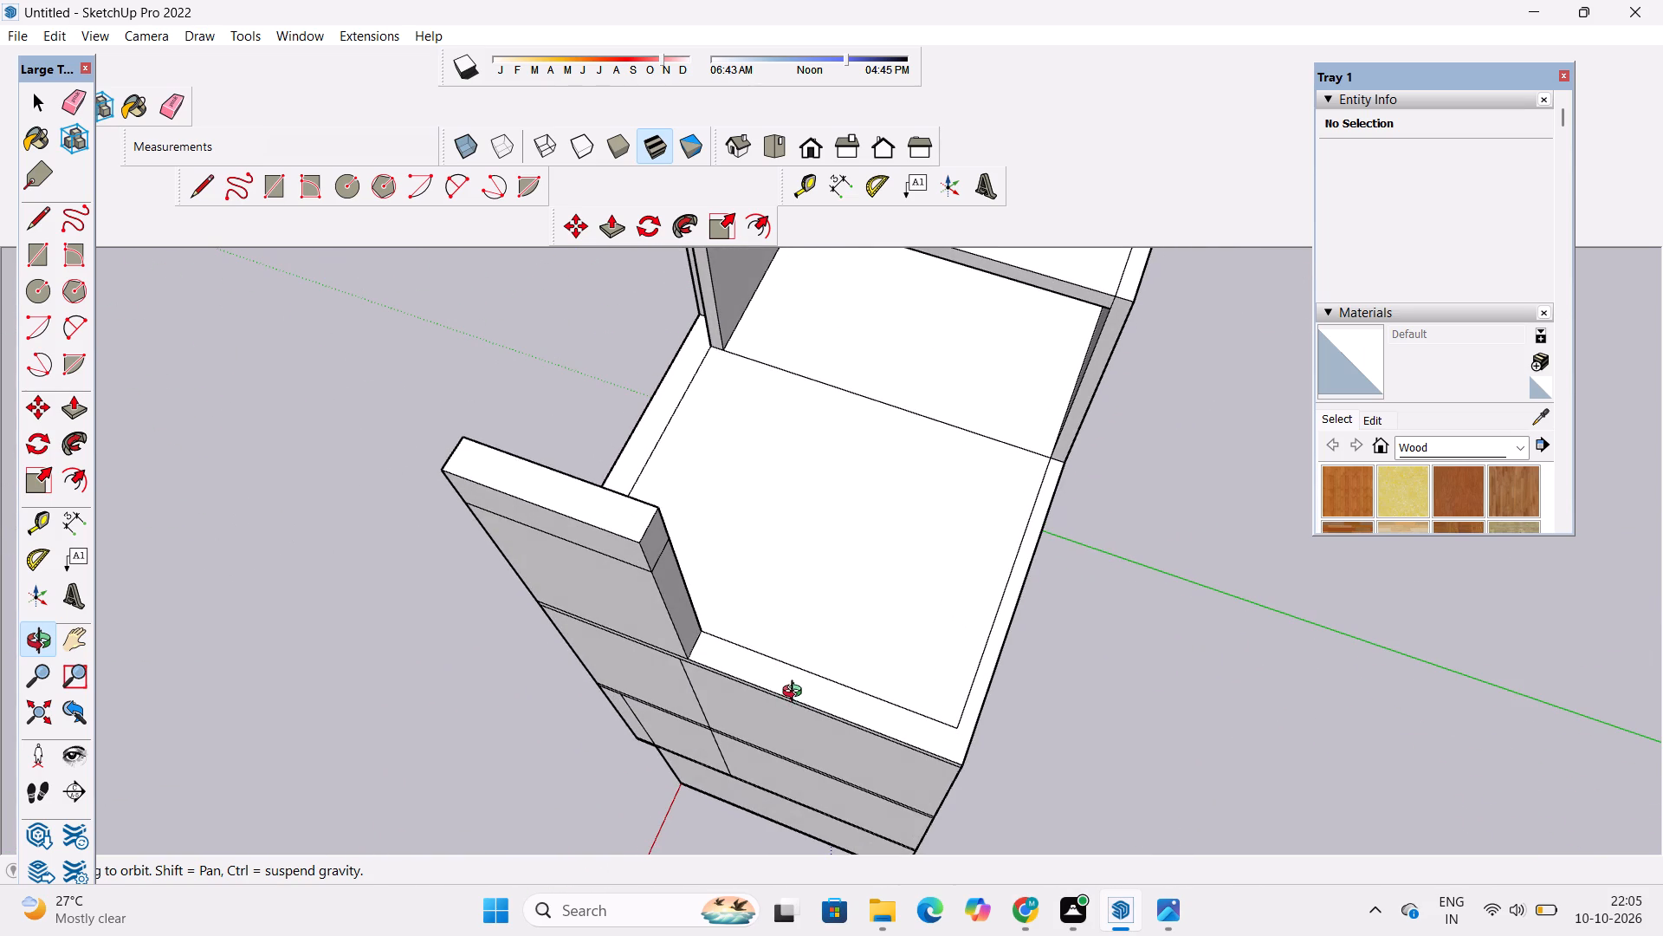
scroll(773, 667, down, 6)
drag(503, 725, 1263, 476)
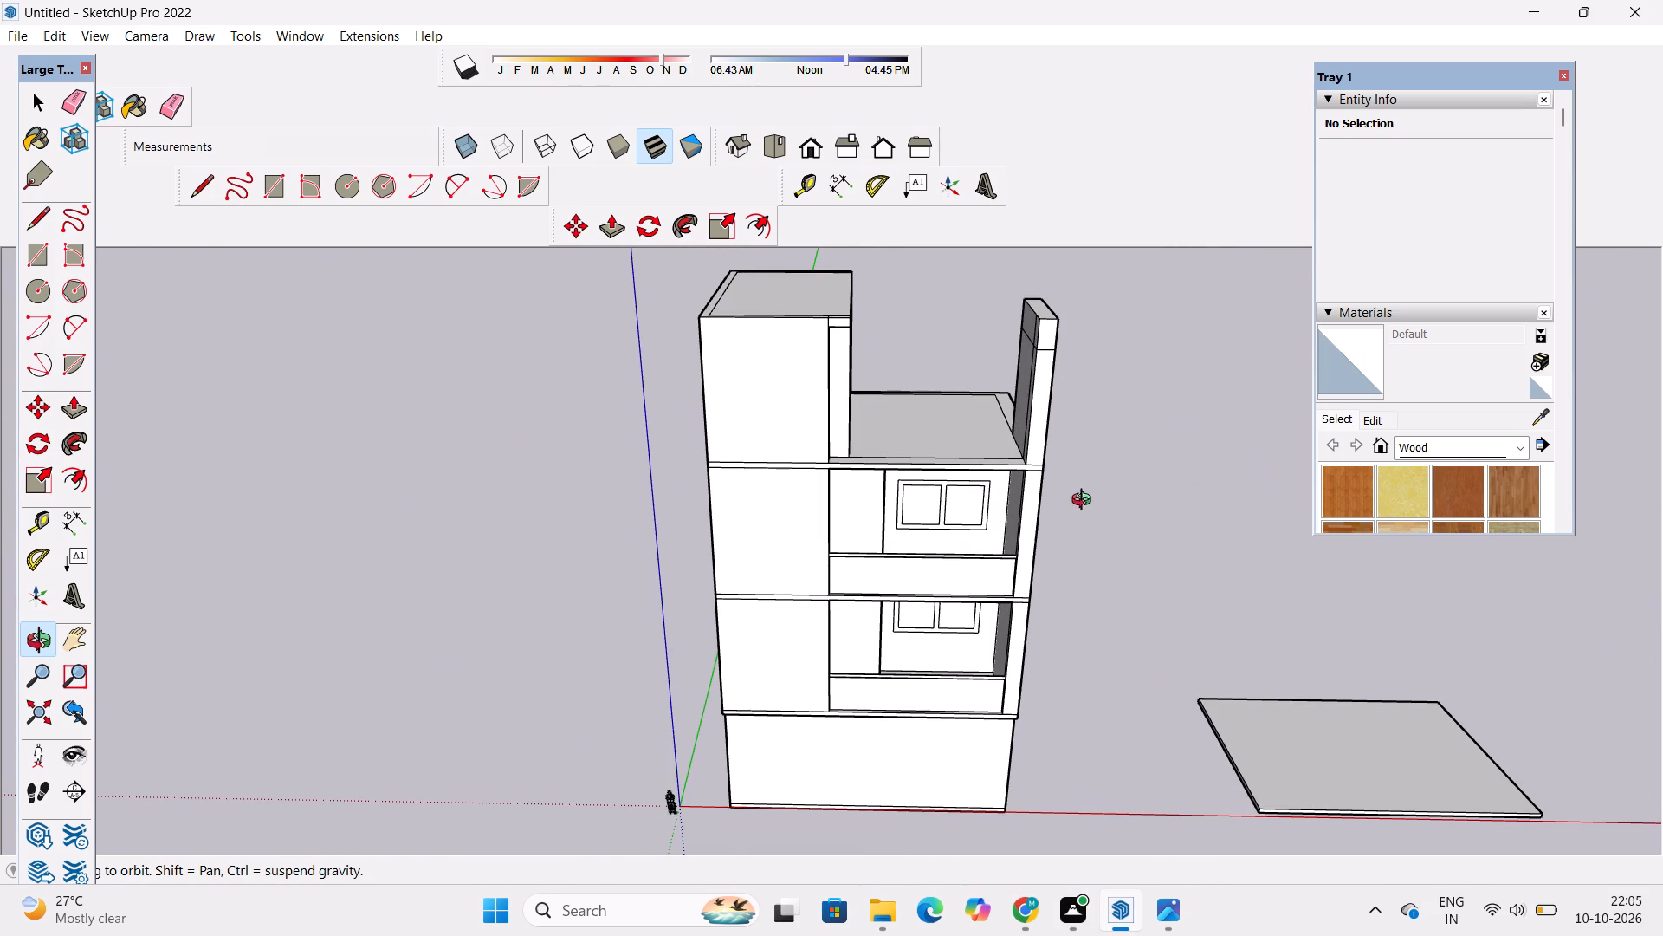
shift+drag(1039, 497, 937, 624)
Erase the leftover dividing lines on the freestanding terrace wall's inner face and end face.
scroll(919, 586, up, 3)
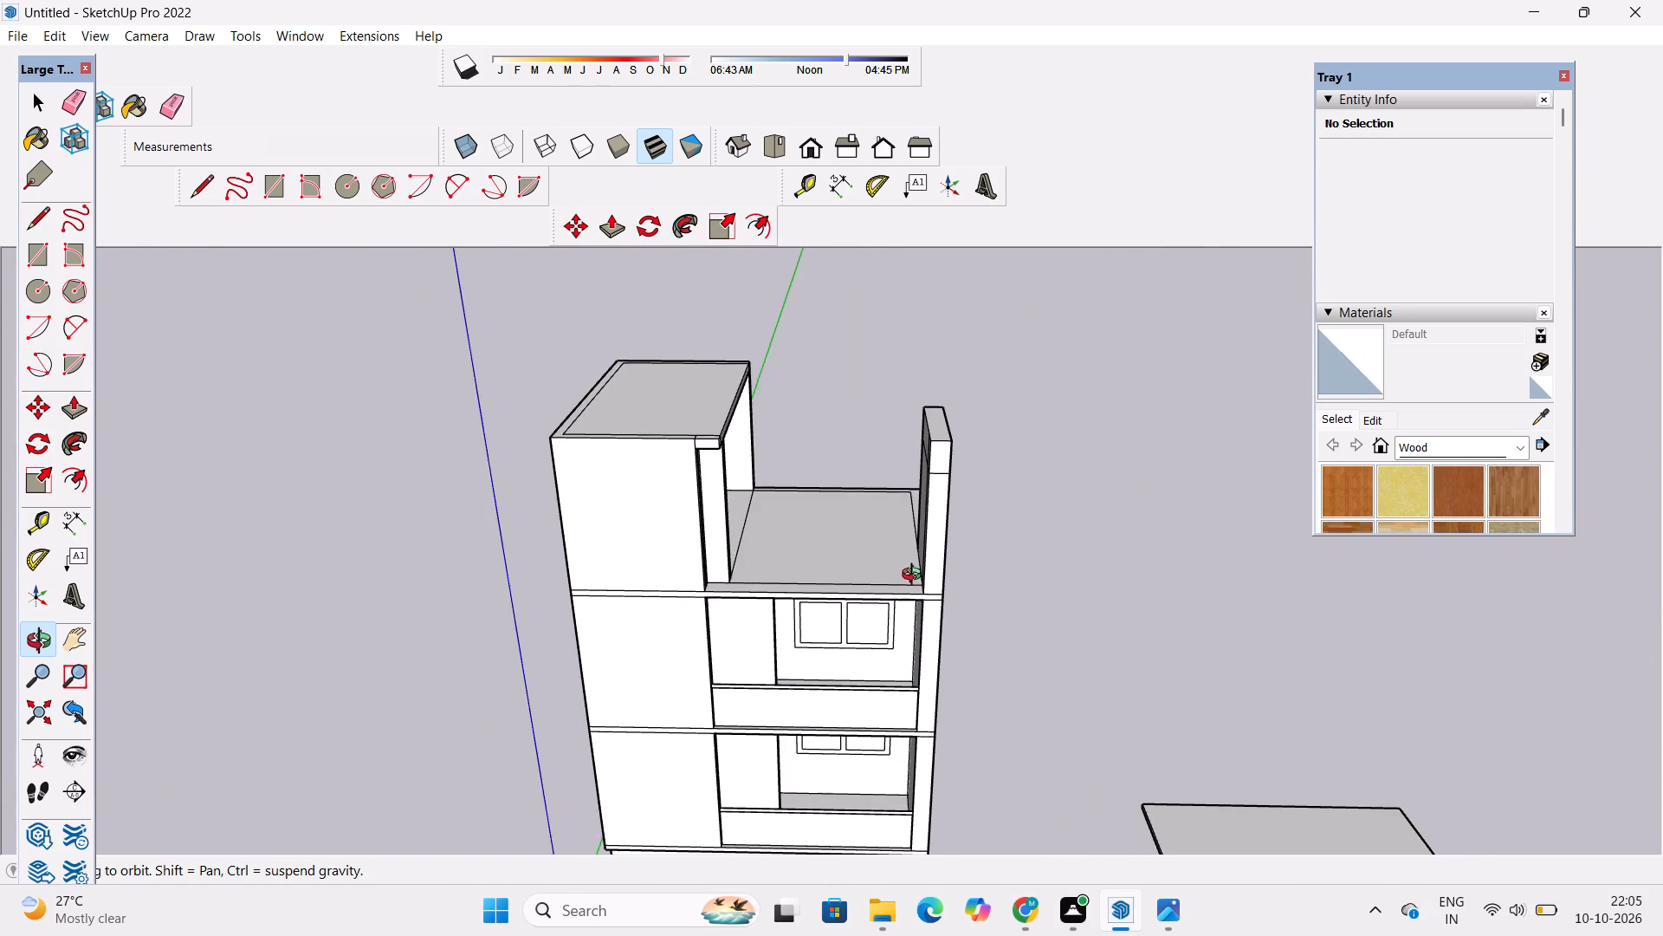
drag(915, 575, 896, 613)
drag(896, 613, 994, 643)
scroll(968, 539, up, 4)
shift+drag(962, 537, 884, 582)
drag(875, 612, 954, 604)
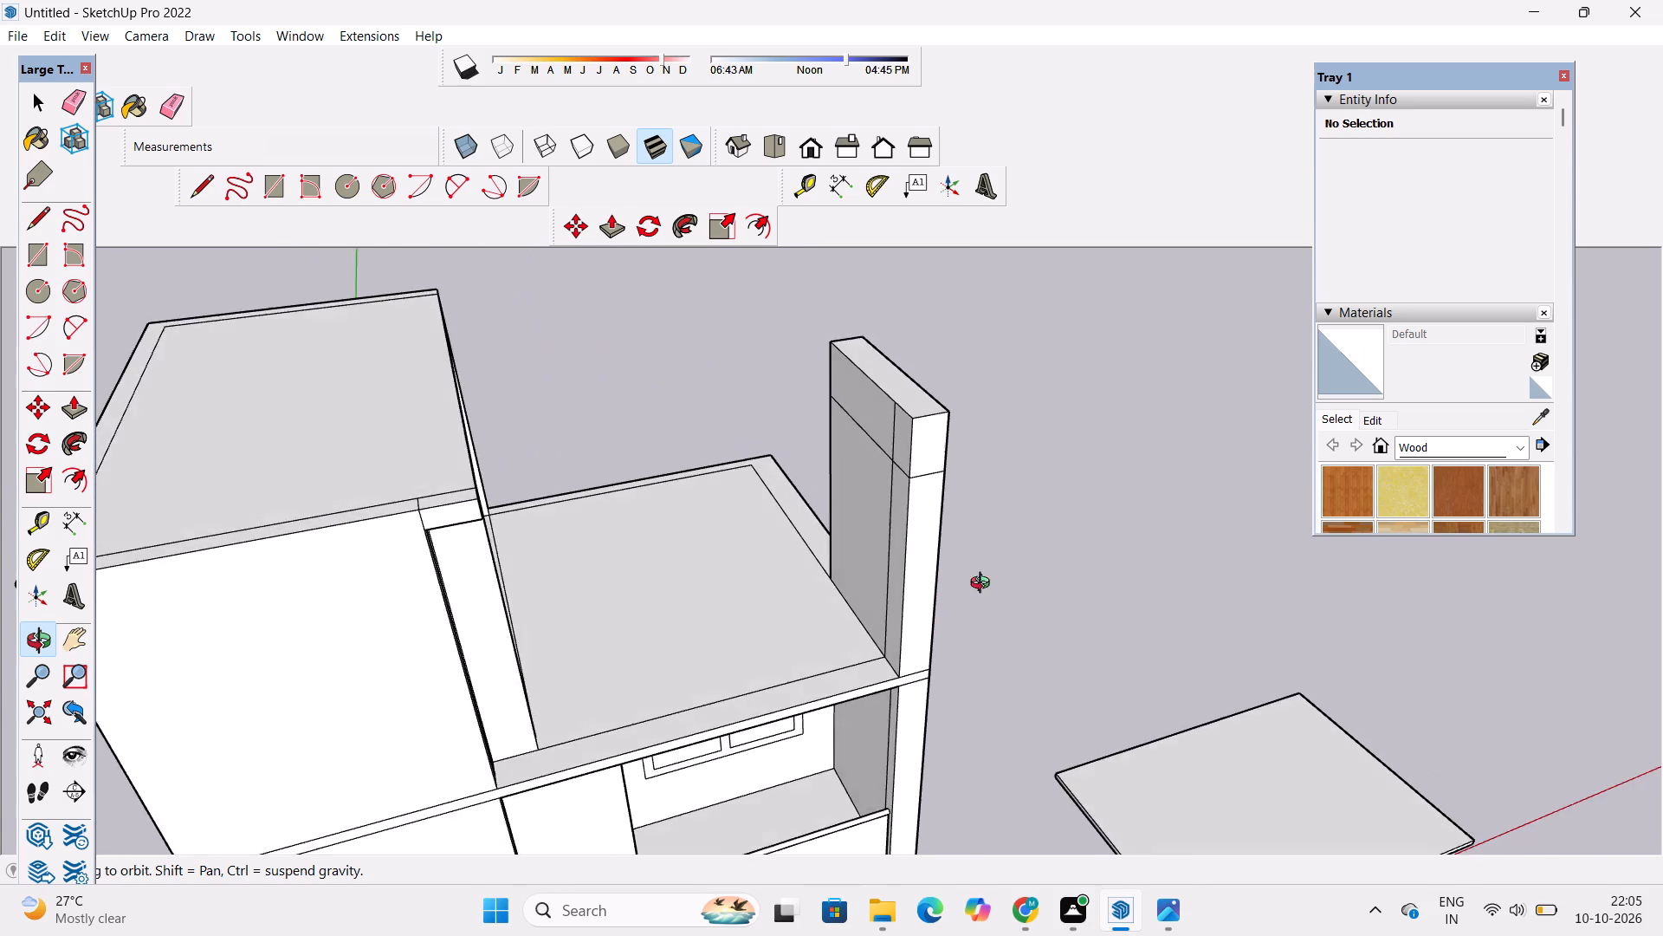
scroll(922, 569, up, 4)
shift+drag(896, 588, 879, 625)
key(e)
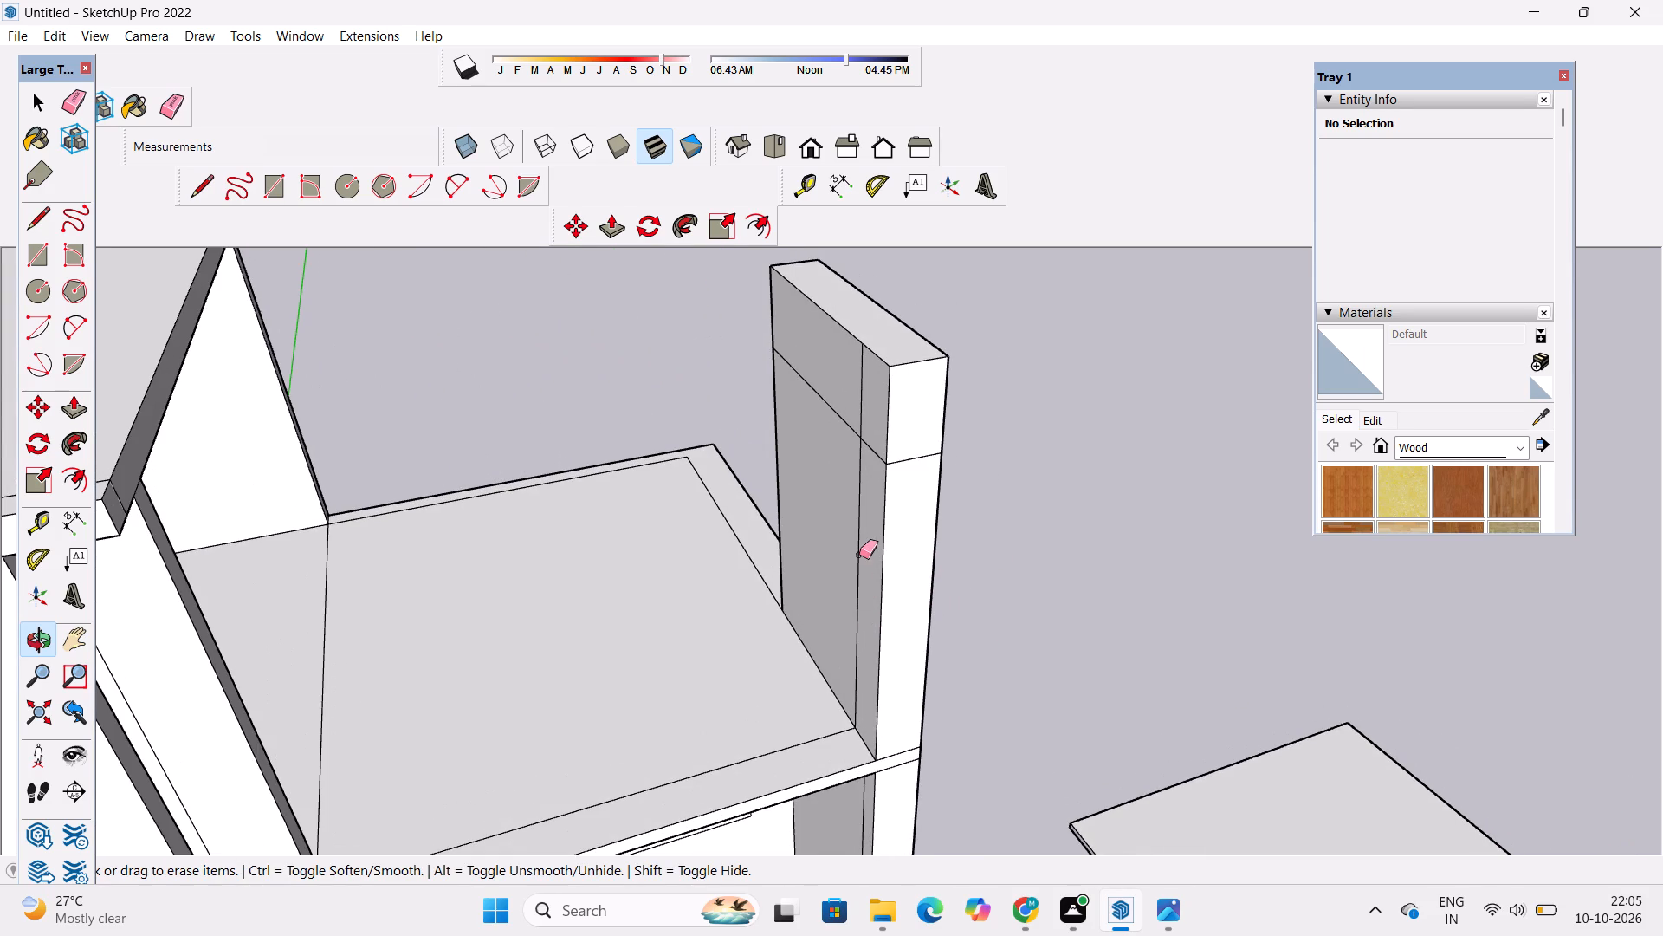
drag(857, 545, 853, 525)
drag(851, 402, 854, 444)
drag(868, 406, 861, 447)
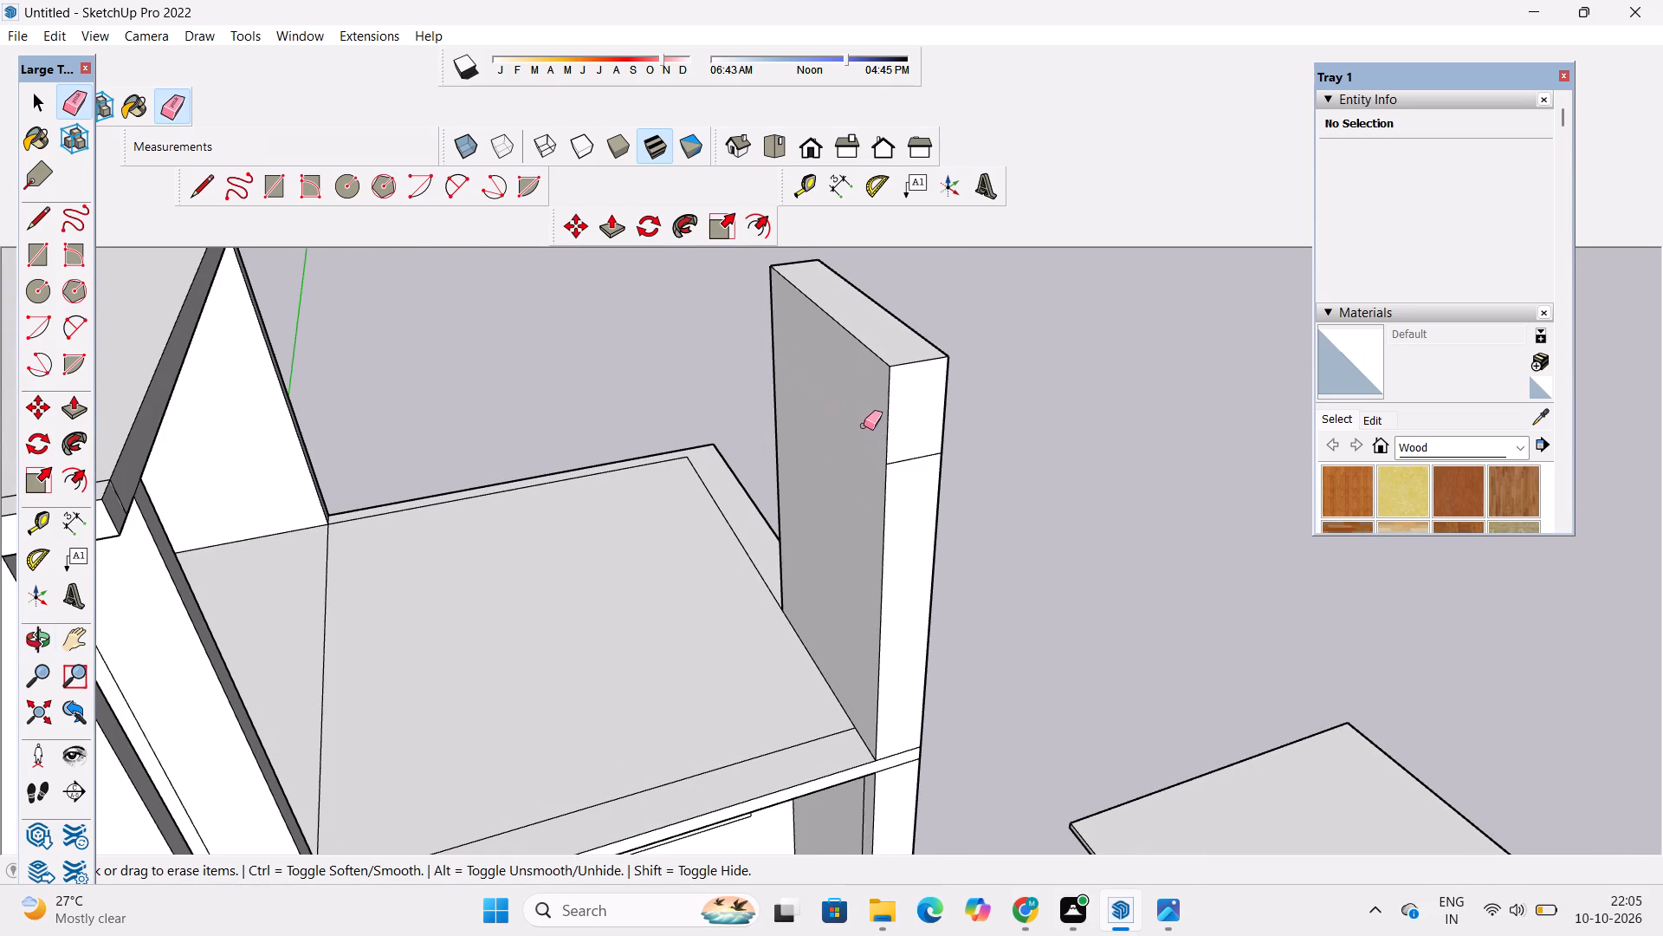
drag(909, 452, 909, 471)
key(space)
Push the freestanding terrace wall's inner face in by 1' to thin the wall.
text(p)
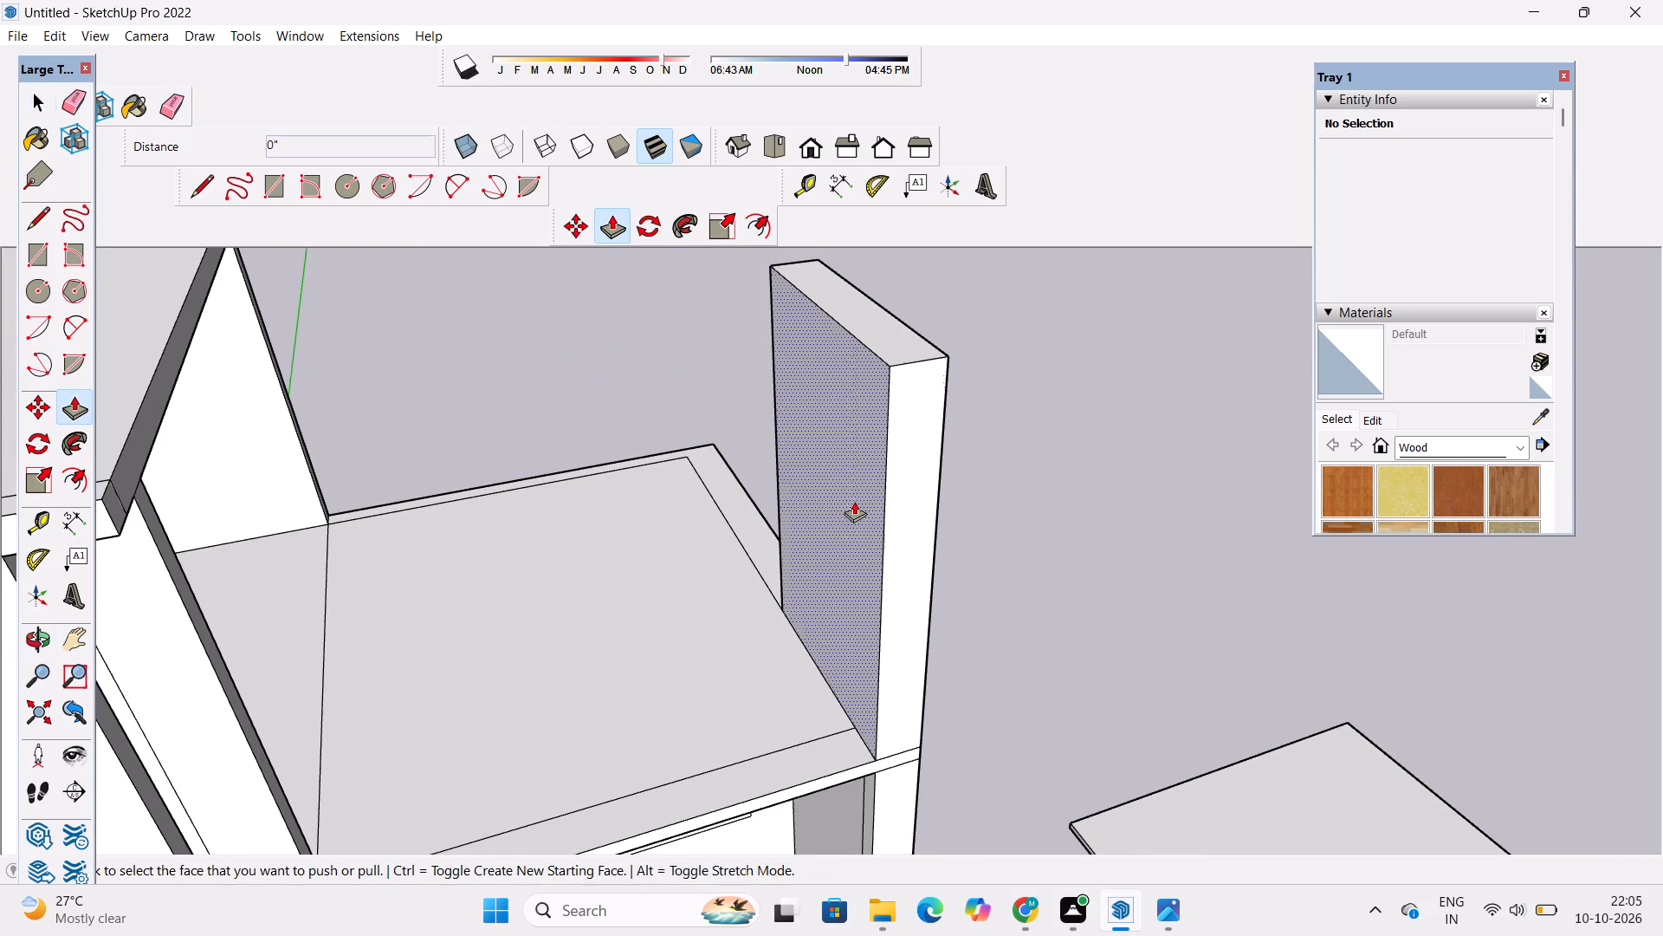
click(849, 511)
text(1')
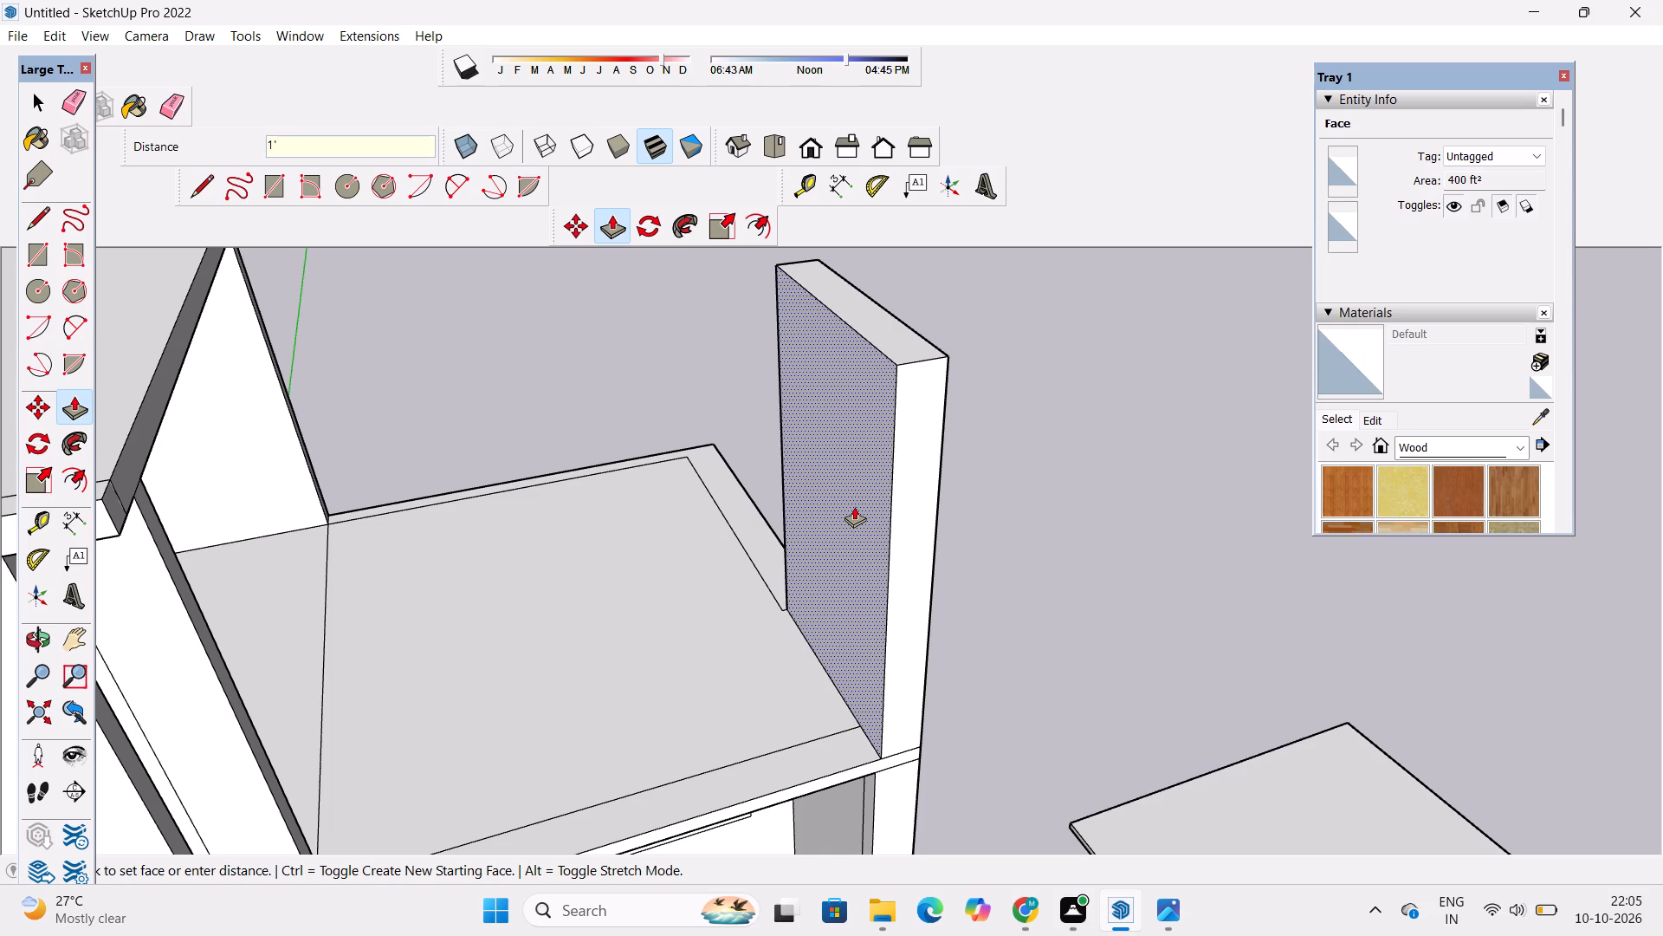
key(Return)
Examine the thinned terrace wall in relation to the roof slab and the floors below.
key(o)
scroll(864, 532, down, 5)
drag(948, 621, 842, 523)
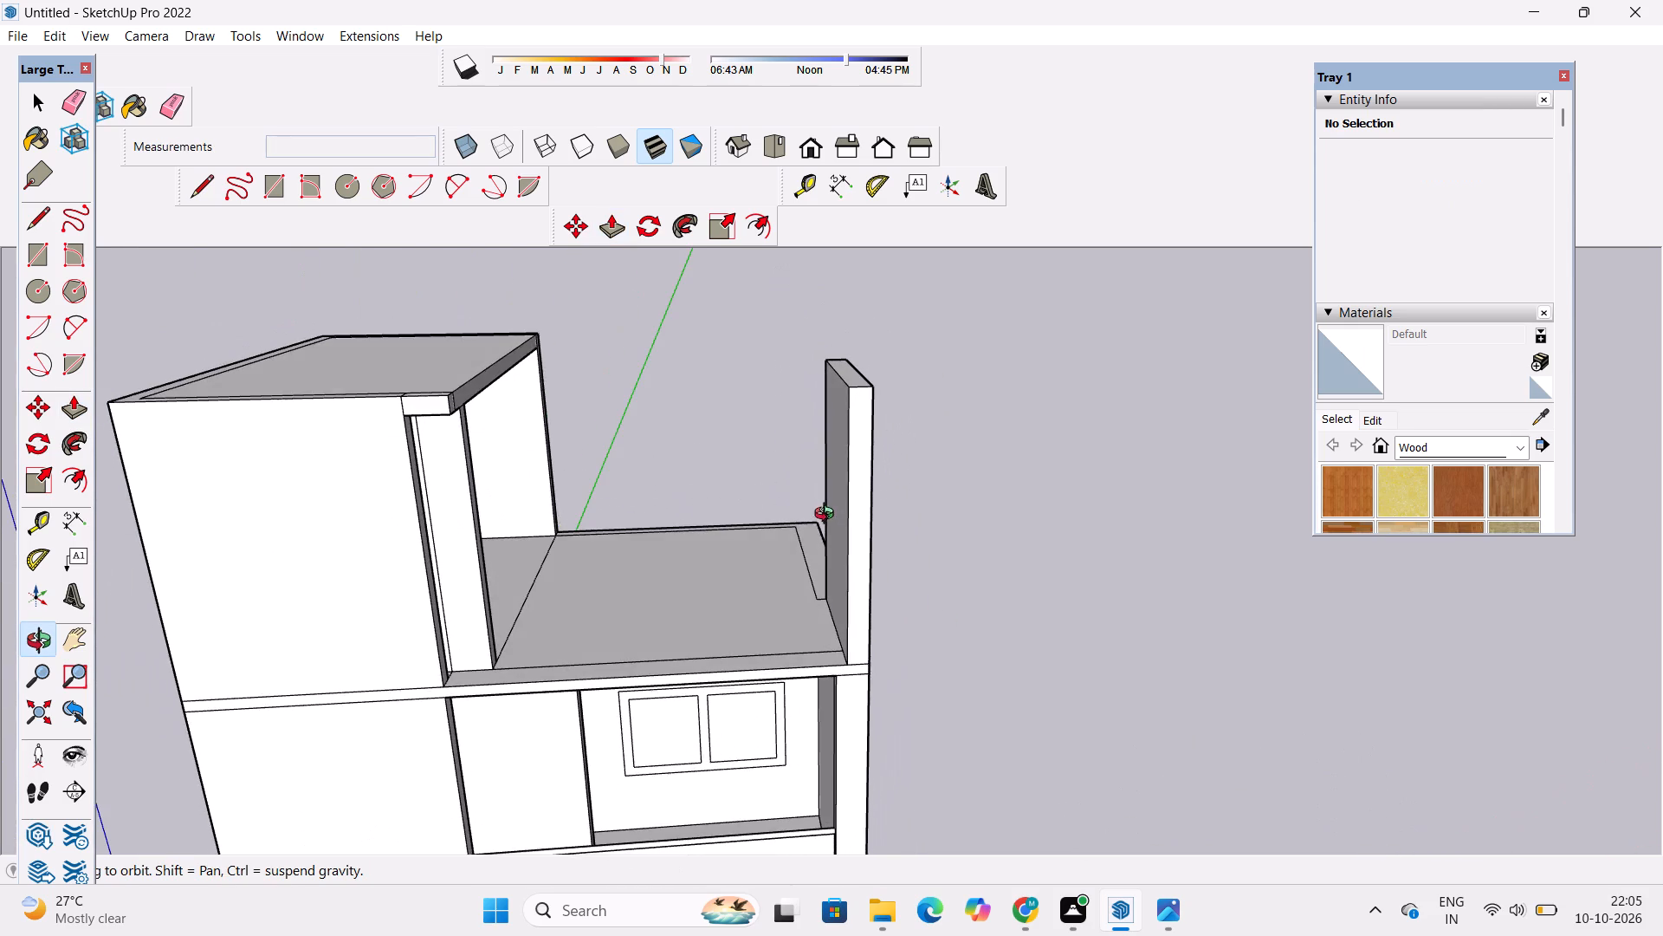
shift+drag(829, 516, 839, 555)
drag(840, 558, 832, 550)
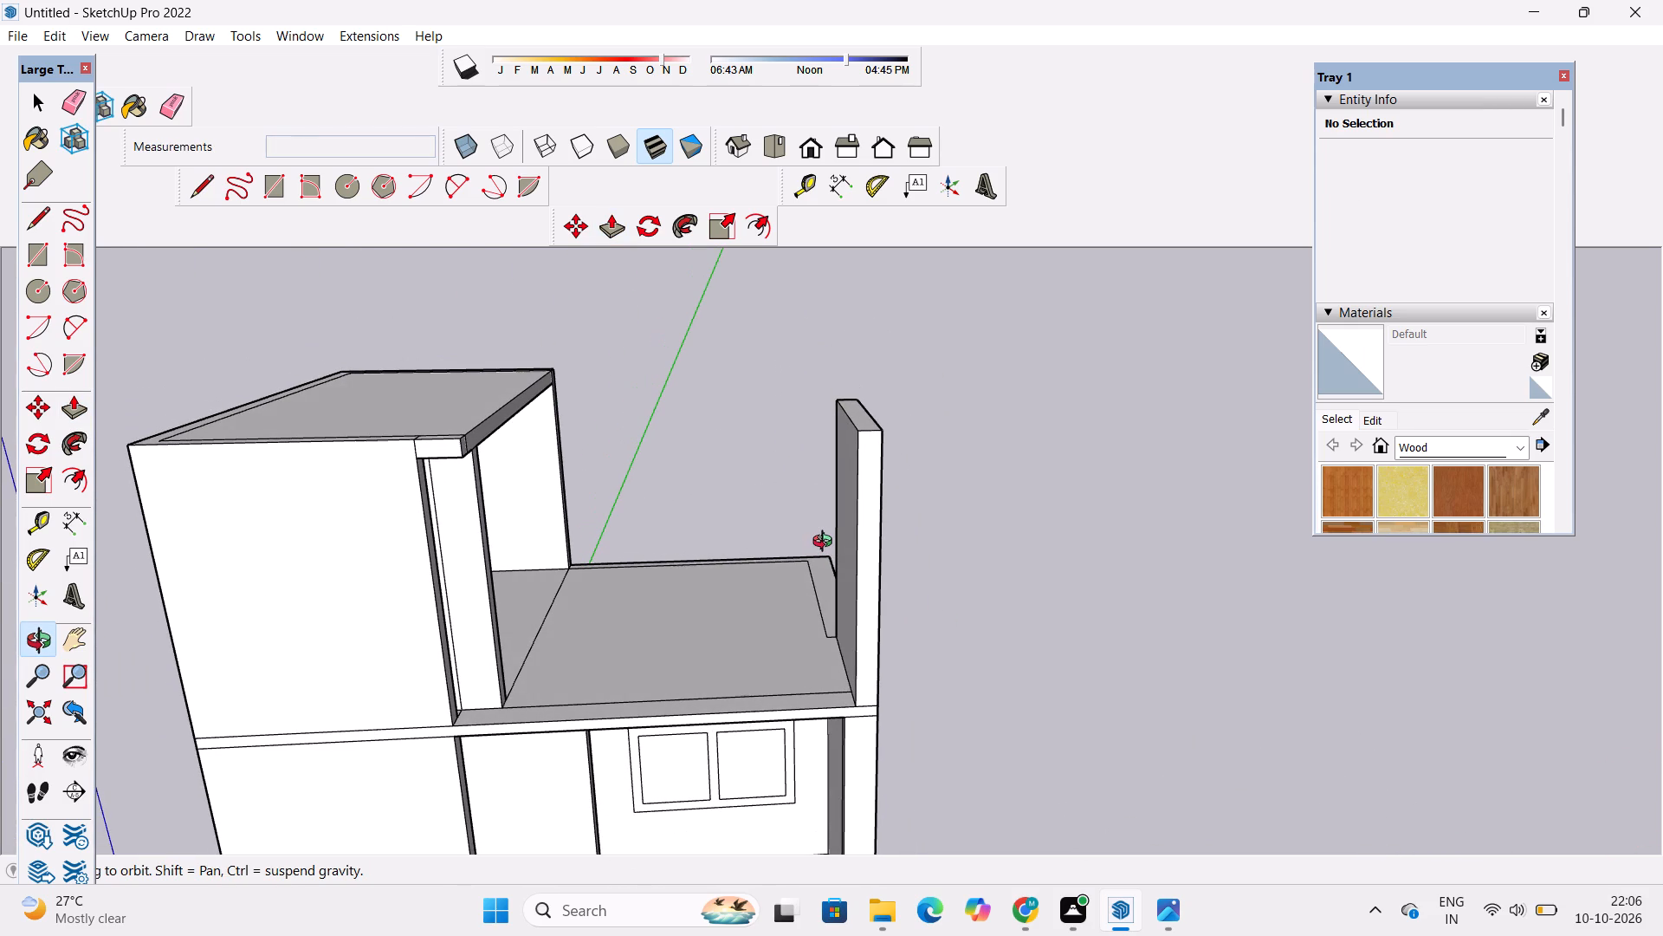
scroll(826, 543, down, 3)
shift+drag(821, 613, 814, 628)
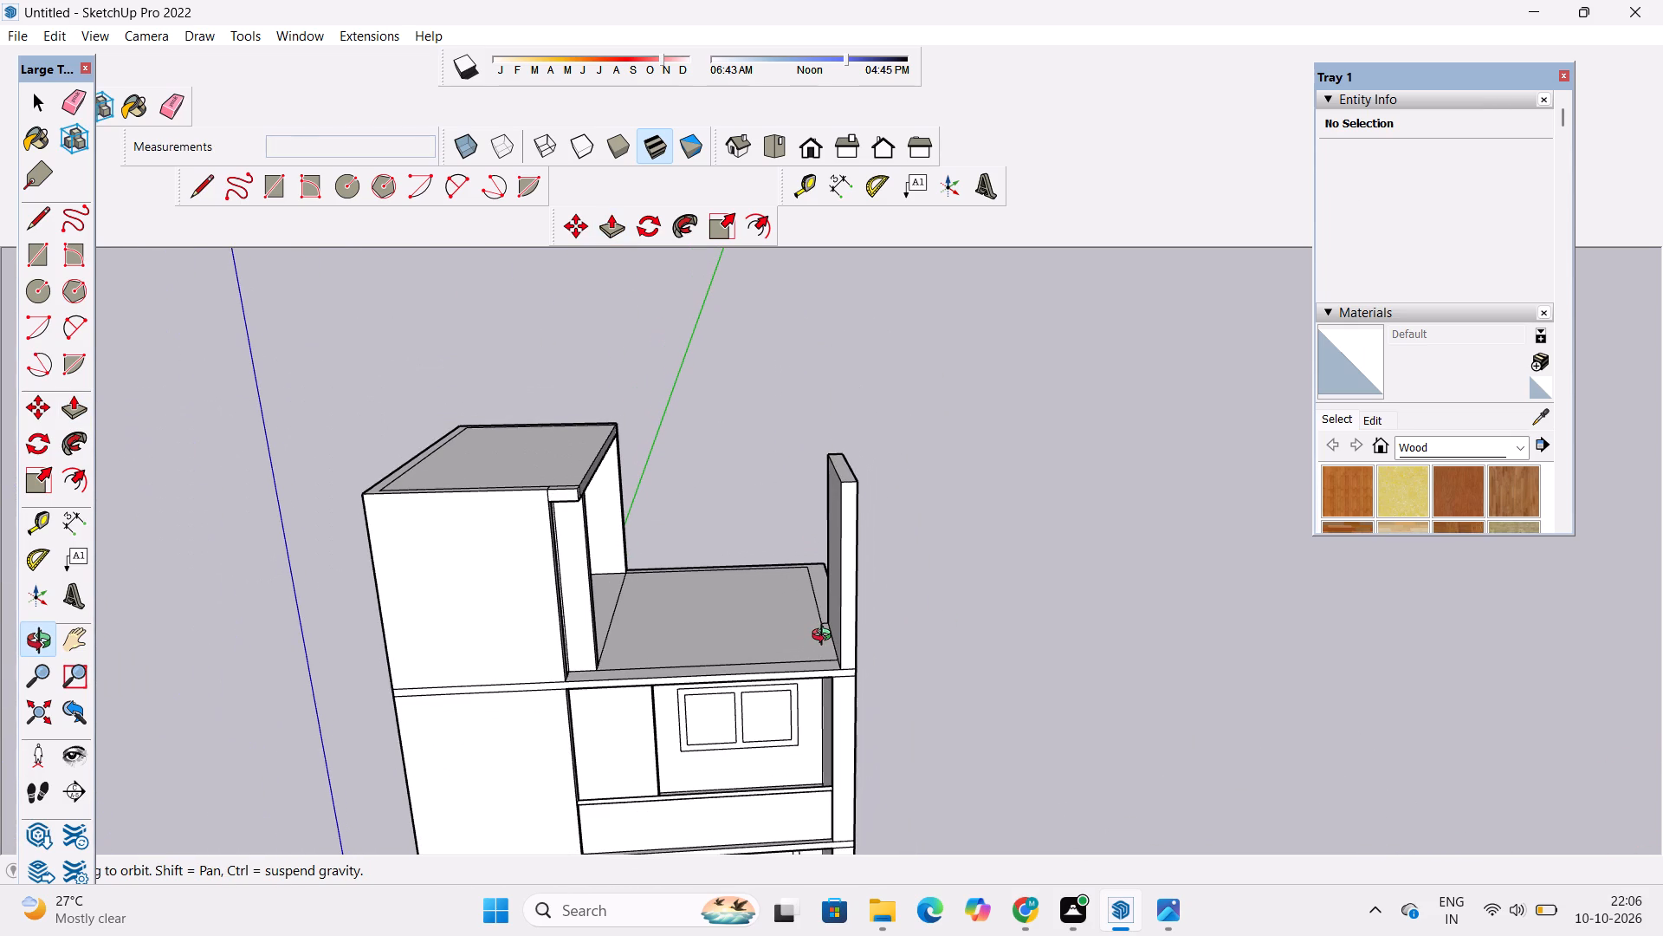
scroll(771, 575, down, 4)
drag(771, 571, 709, 712)
scroll(681, 624, up, 6)
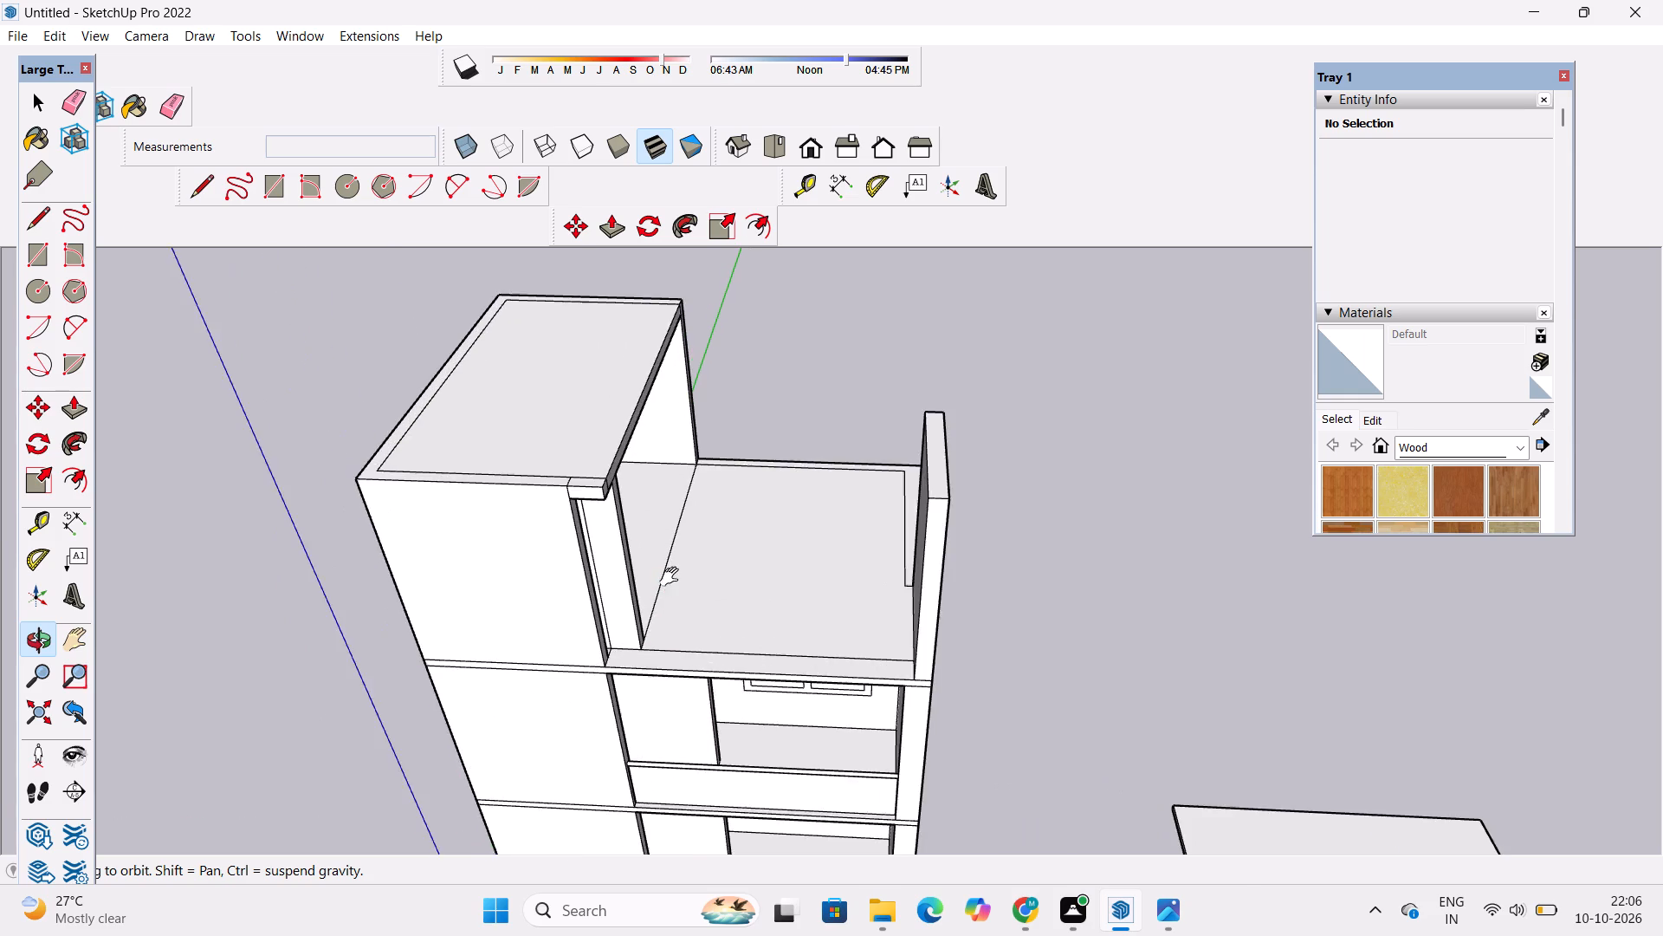
shift+drag(673, 579, 660, 639)
drag(660, 639, 851, 552)
scroll(852, 539, up, 2)
drag(842, 561, 678, 595)
shift+drag(668, 595, 667, 629)
drag(662, 622, 656, 611)
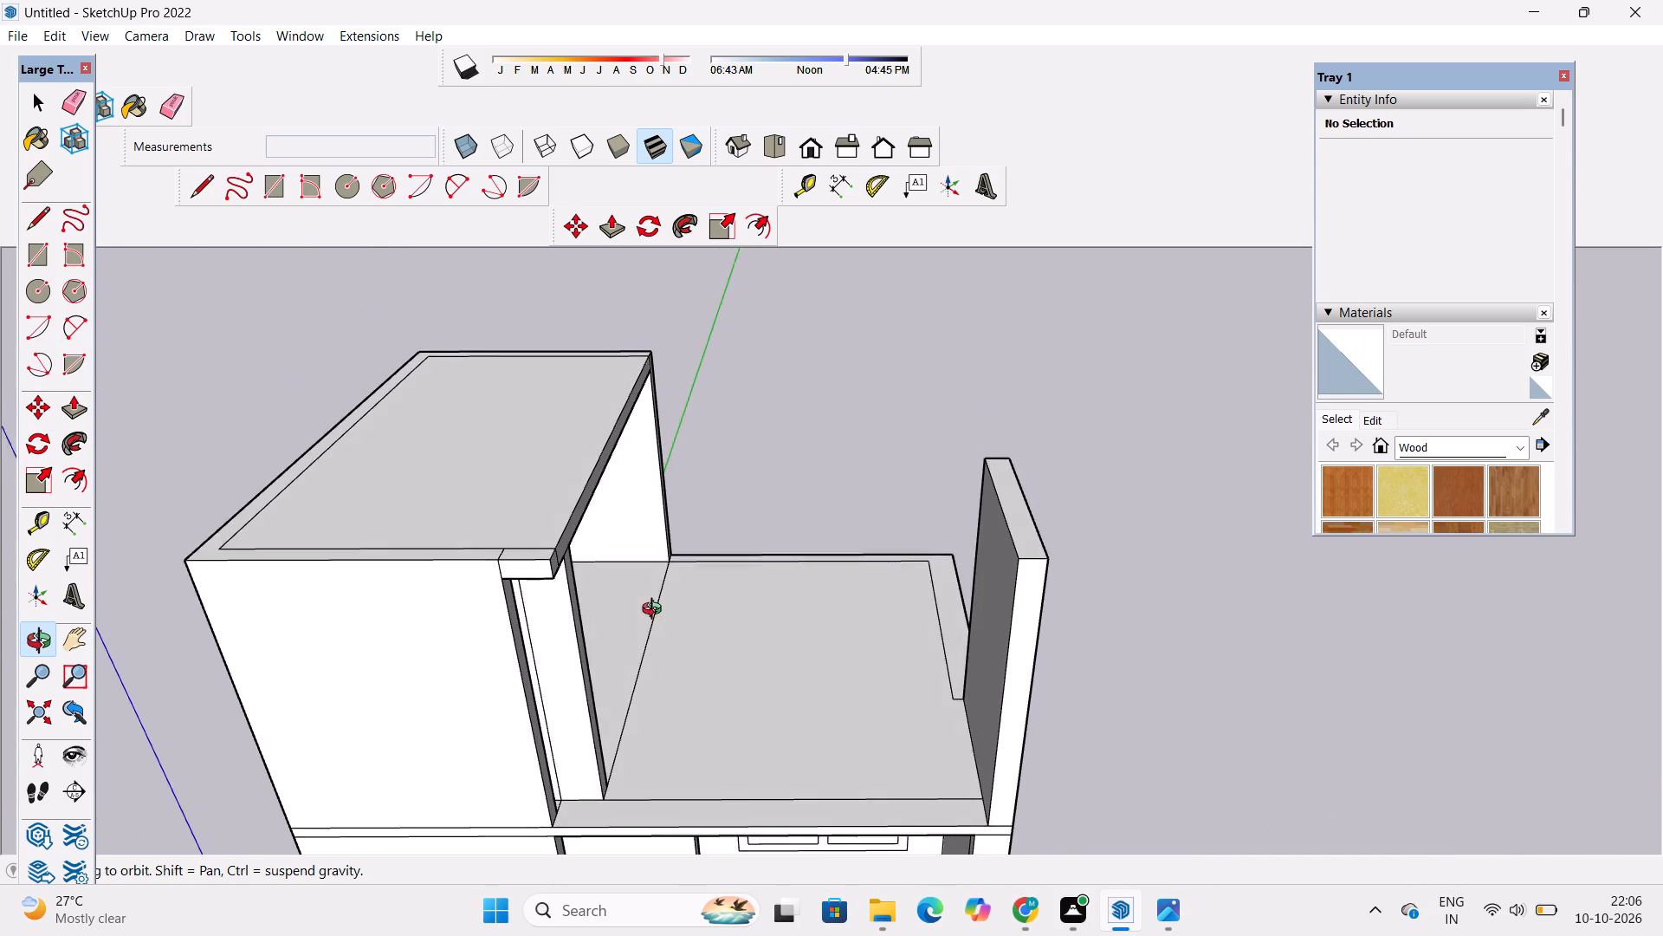
drag(656, 611, 654, 604)
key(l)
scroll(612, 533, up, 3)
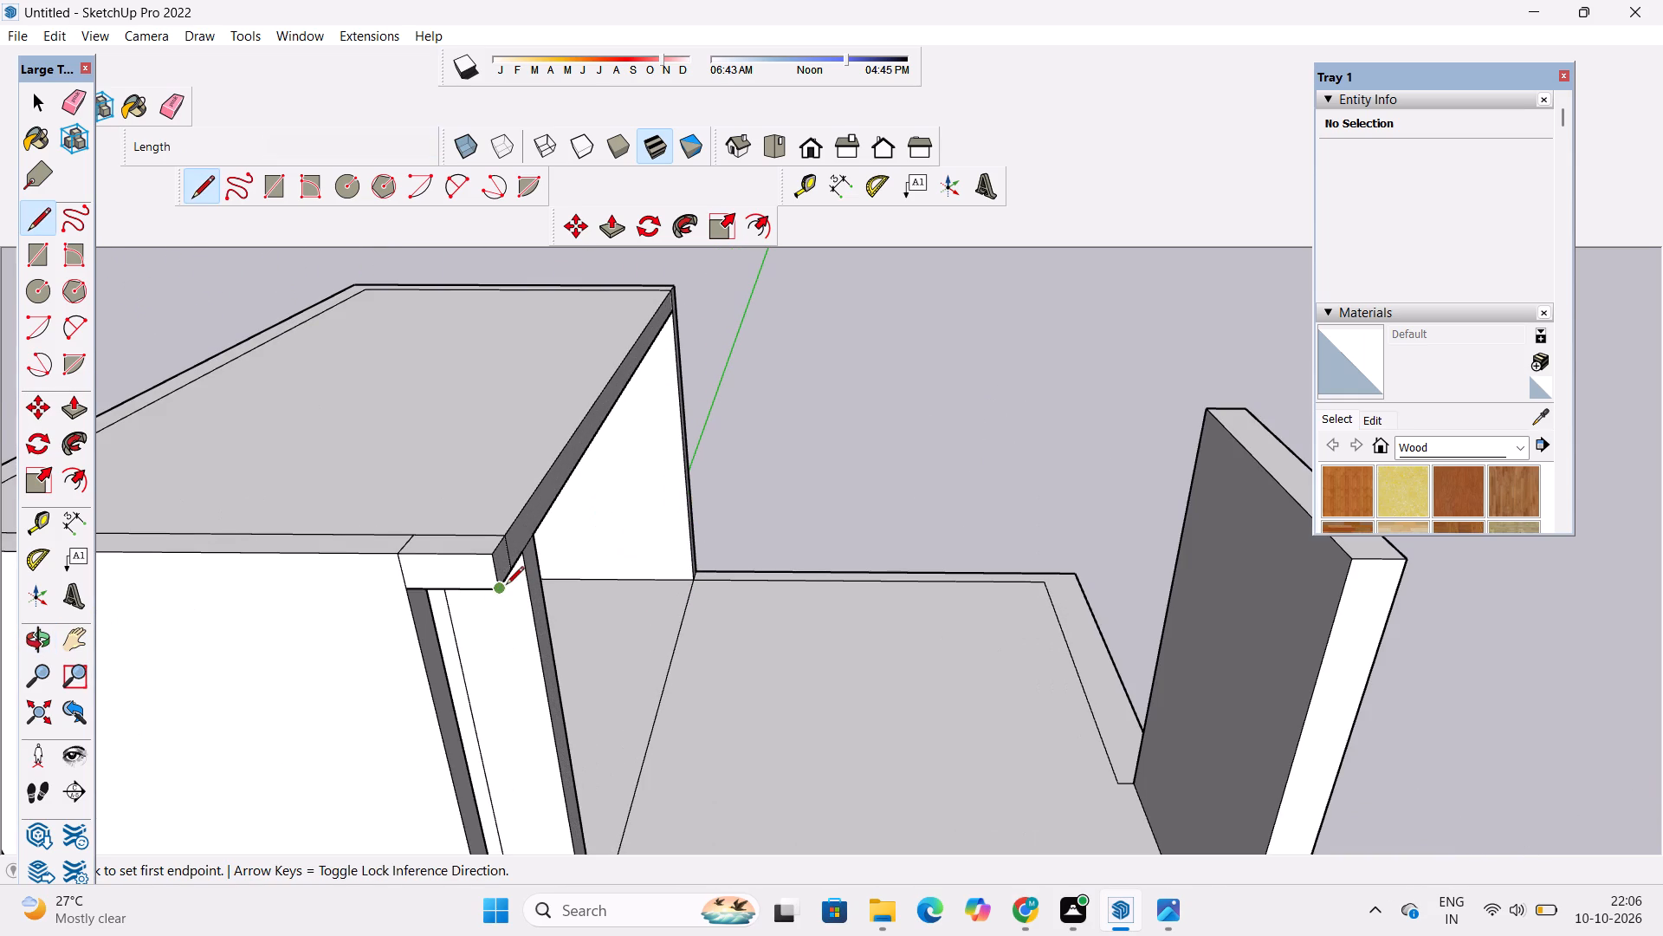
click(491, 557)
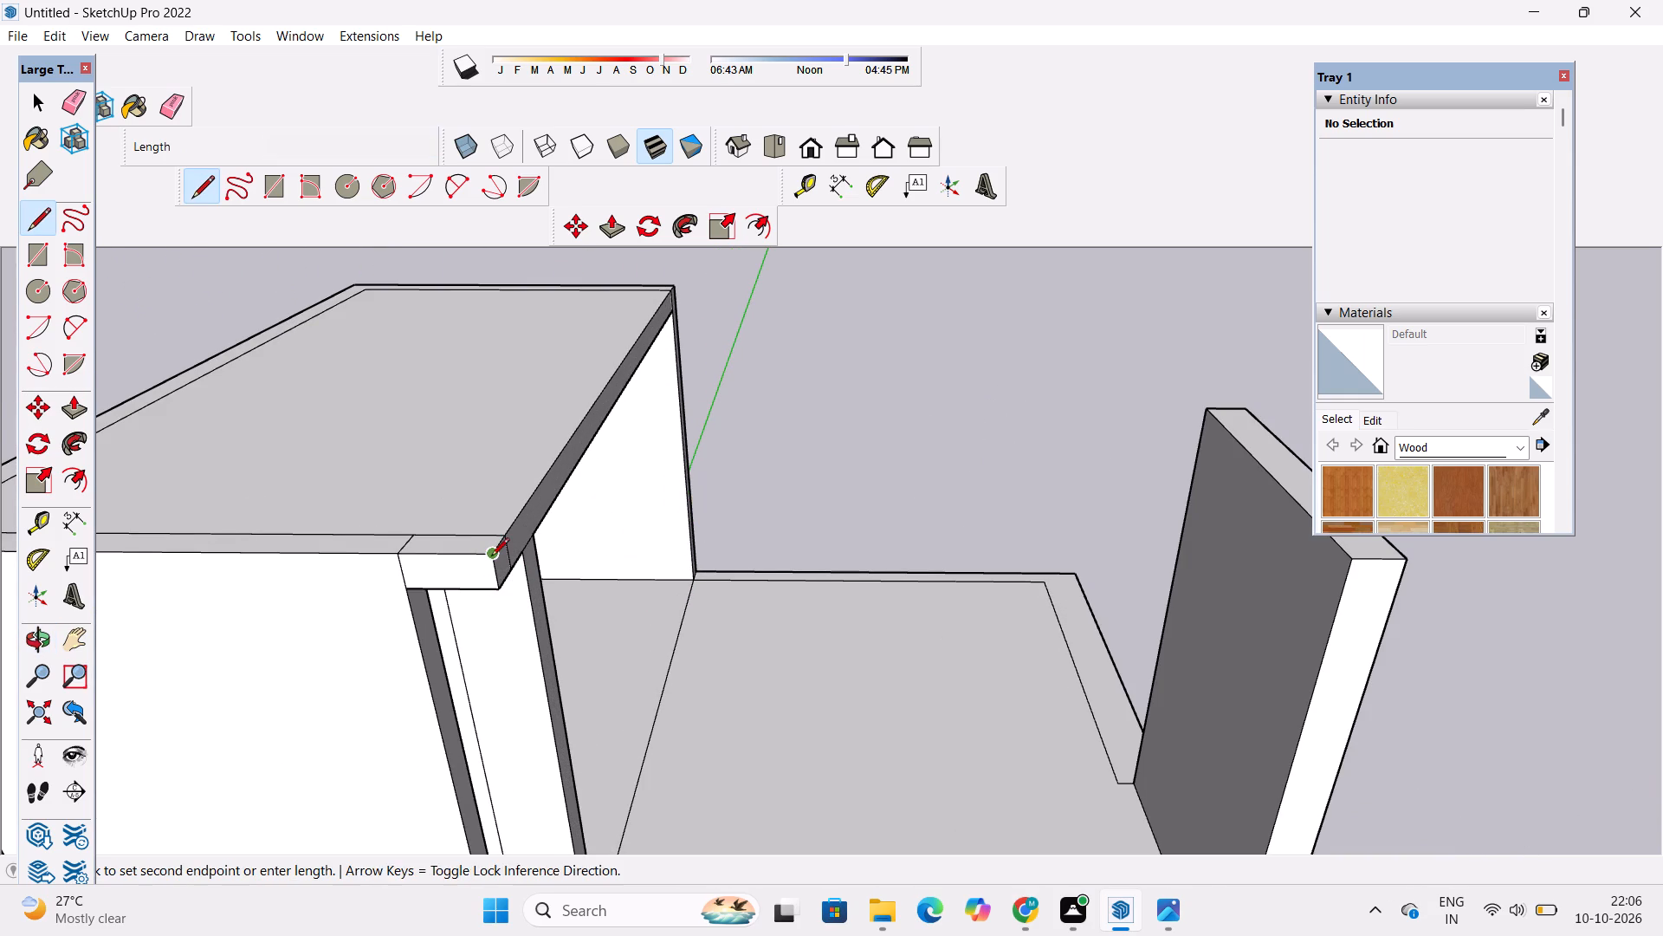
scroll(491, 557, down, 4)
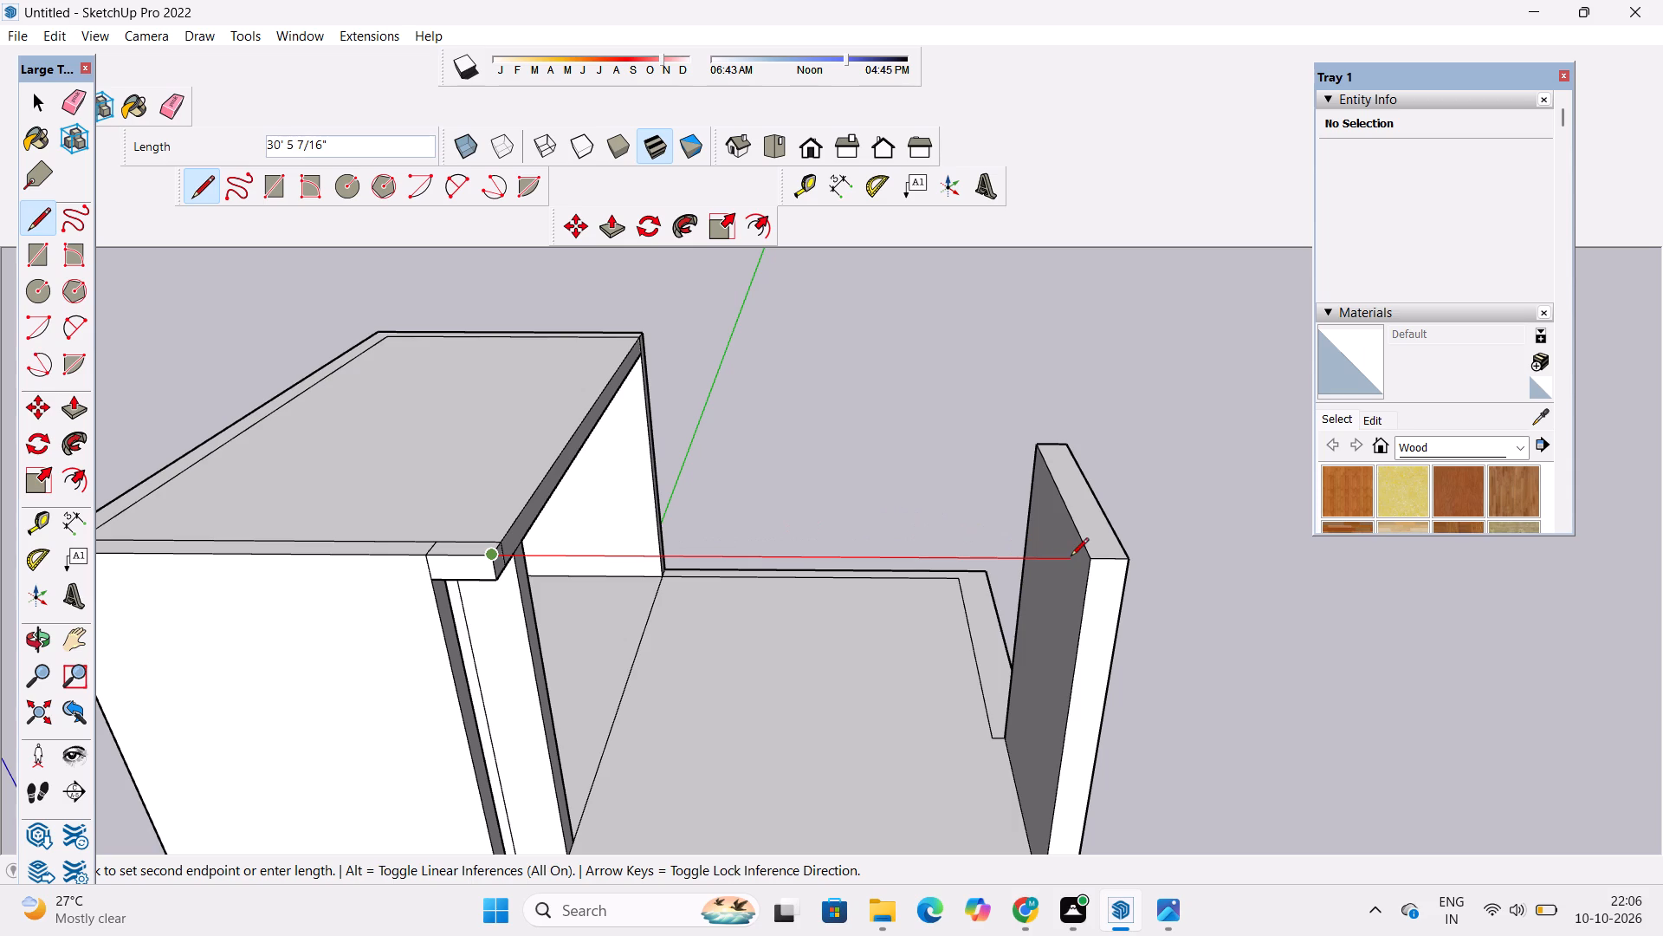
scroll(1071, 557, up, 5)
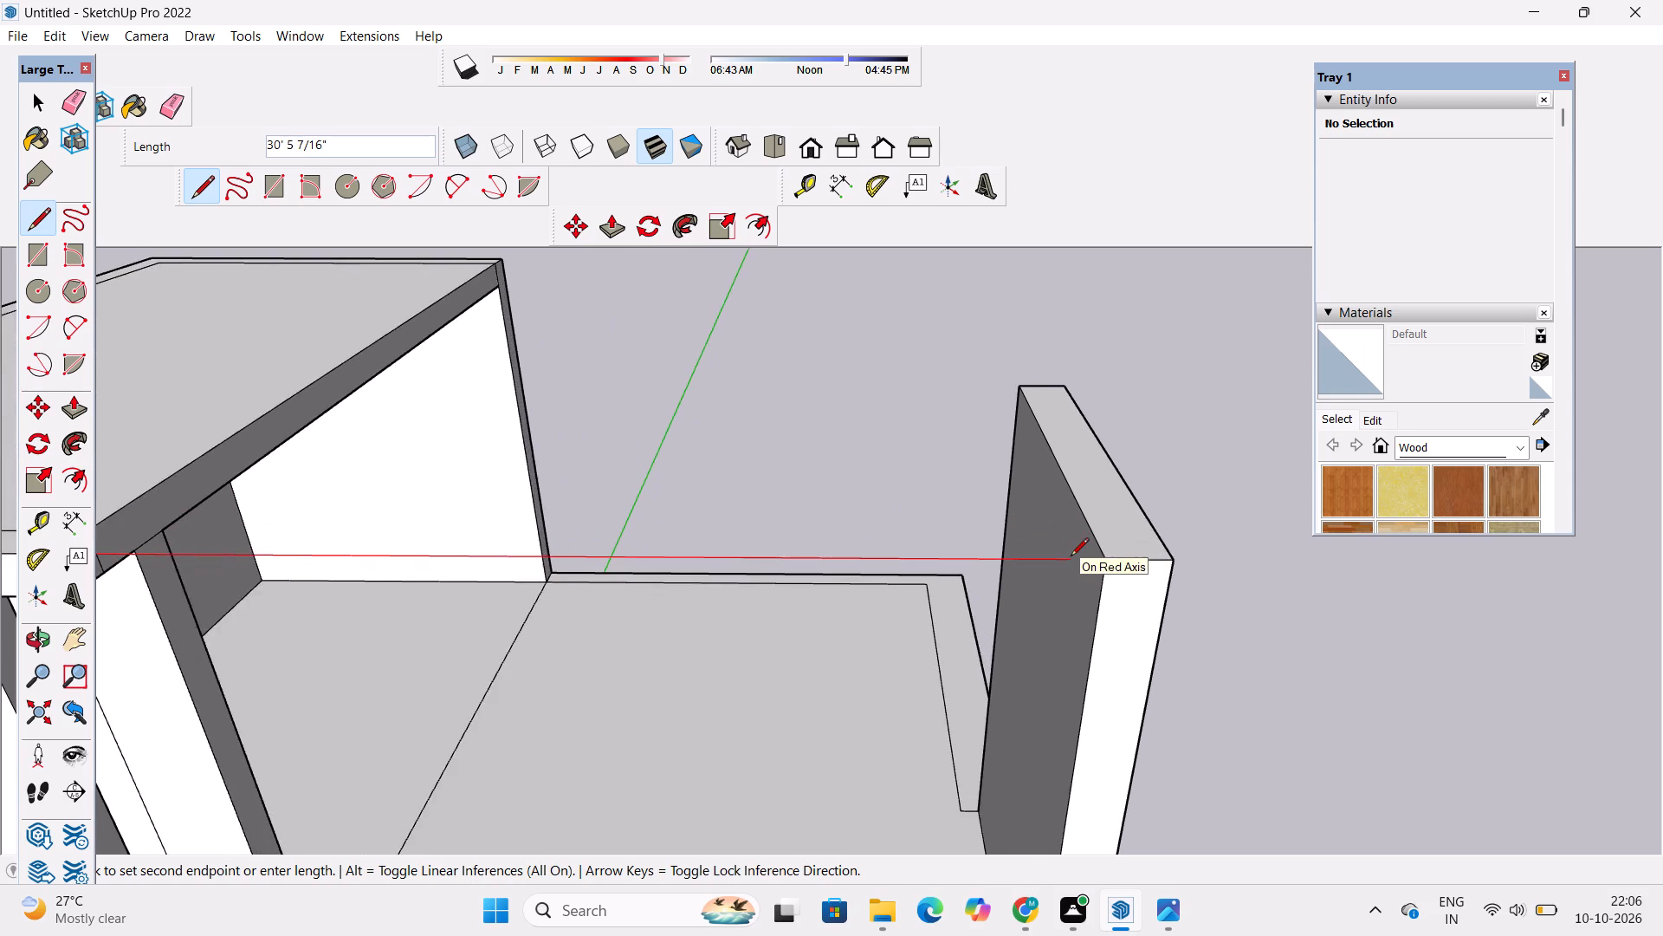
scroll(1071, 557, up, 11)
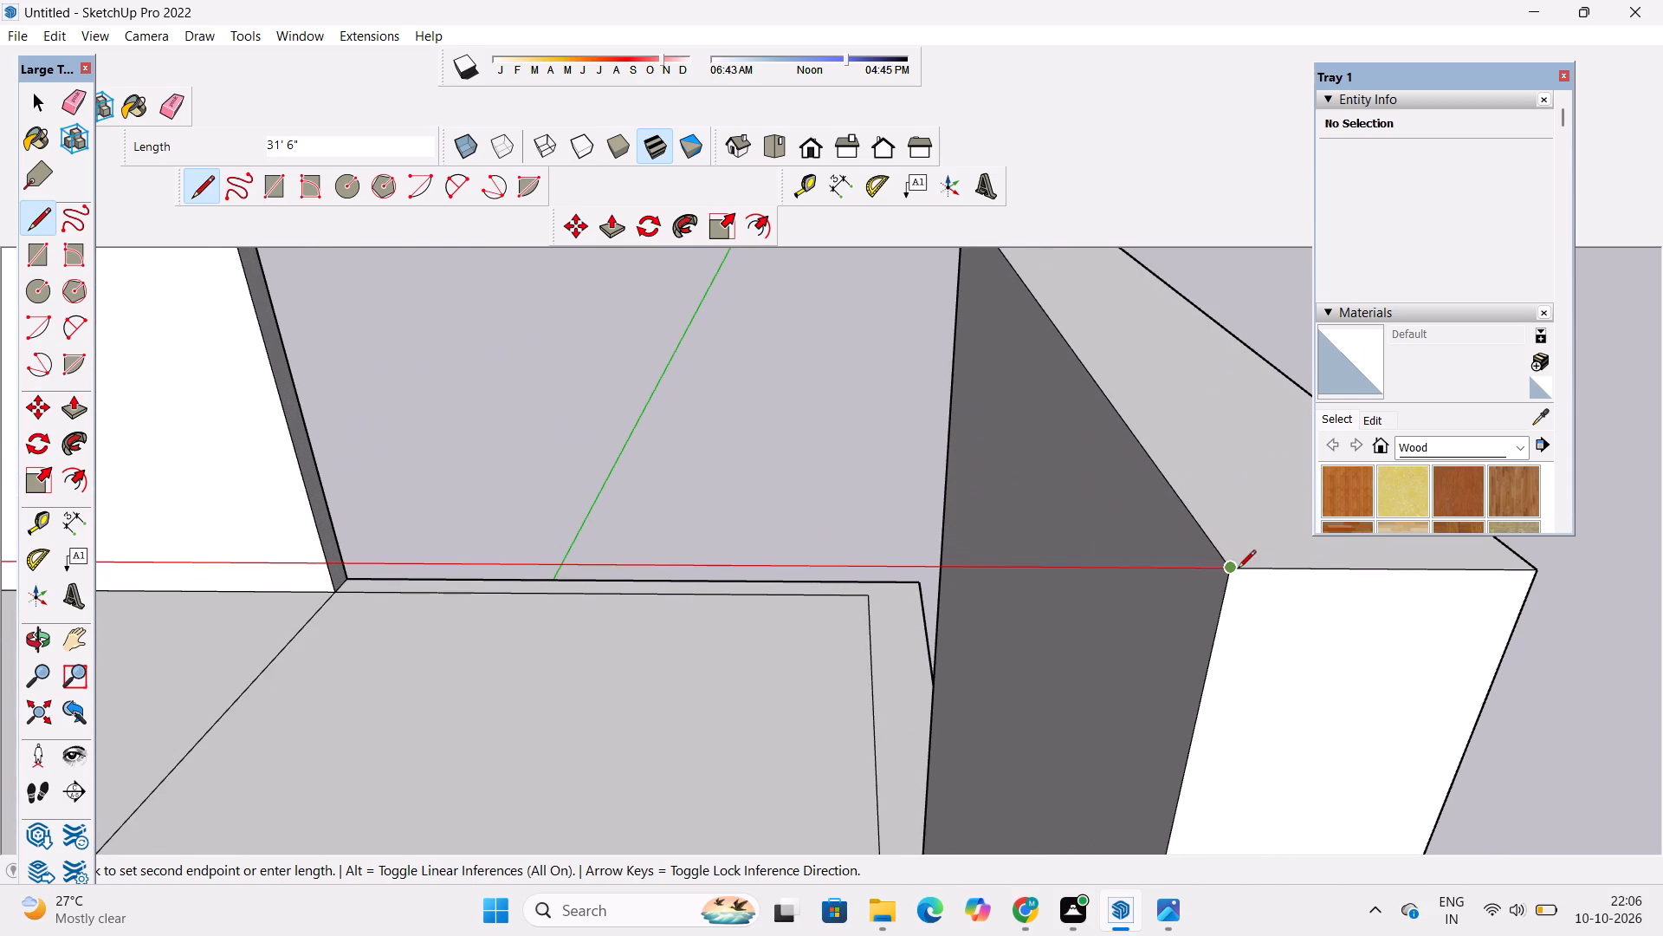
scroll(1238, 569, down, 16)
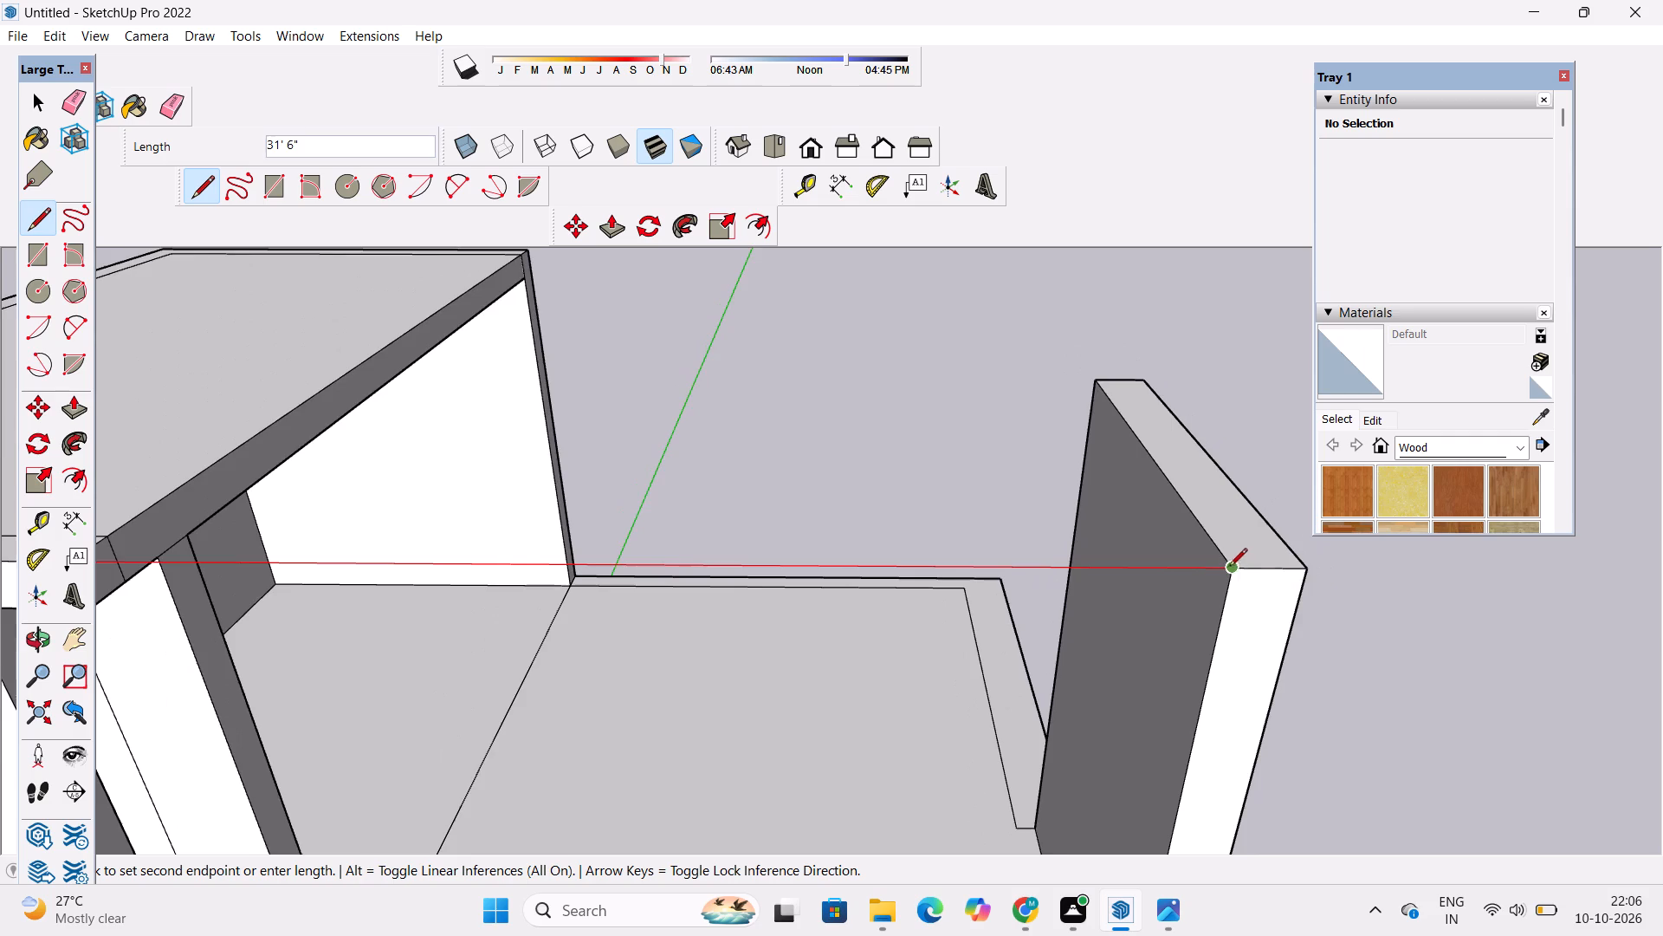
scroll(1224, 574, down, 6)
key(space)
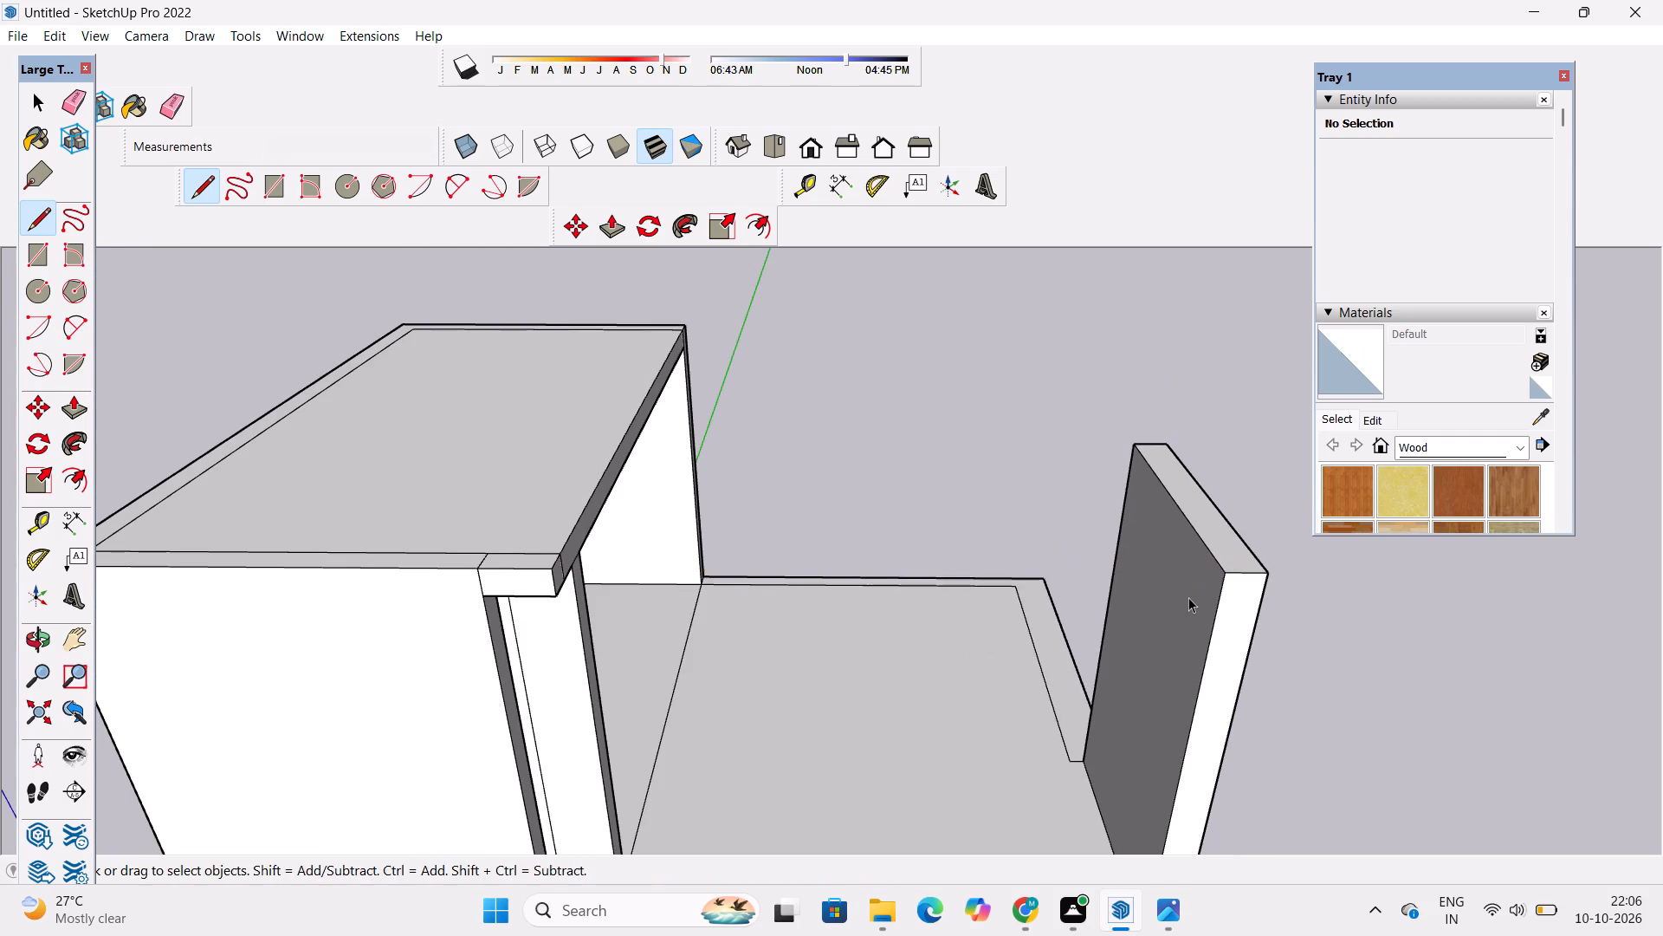
Examine the open span between the roof slab's front corner and the freestanding terrace wall.
key(o)
shift+drag(1176, 604, 1078, 666)
scroll(1078, 666, down, 2)
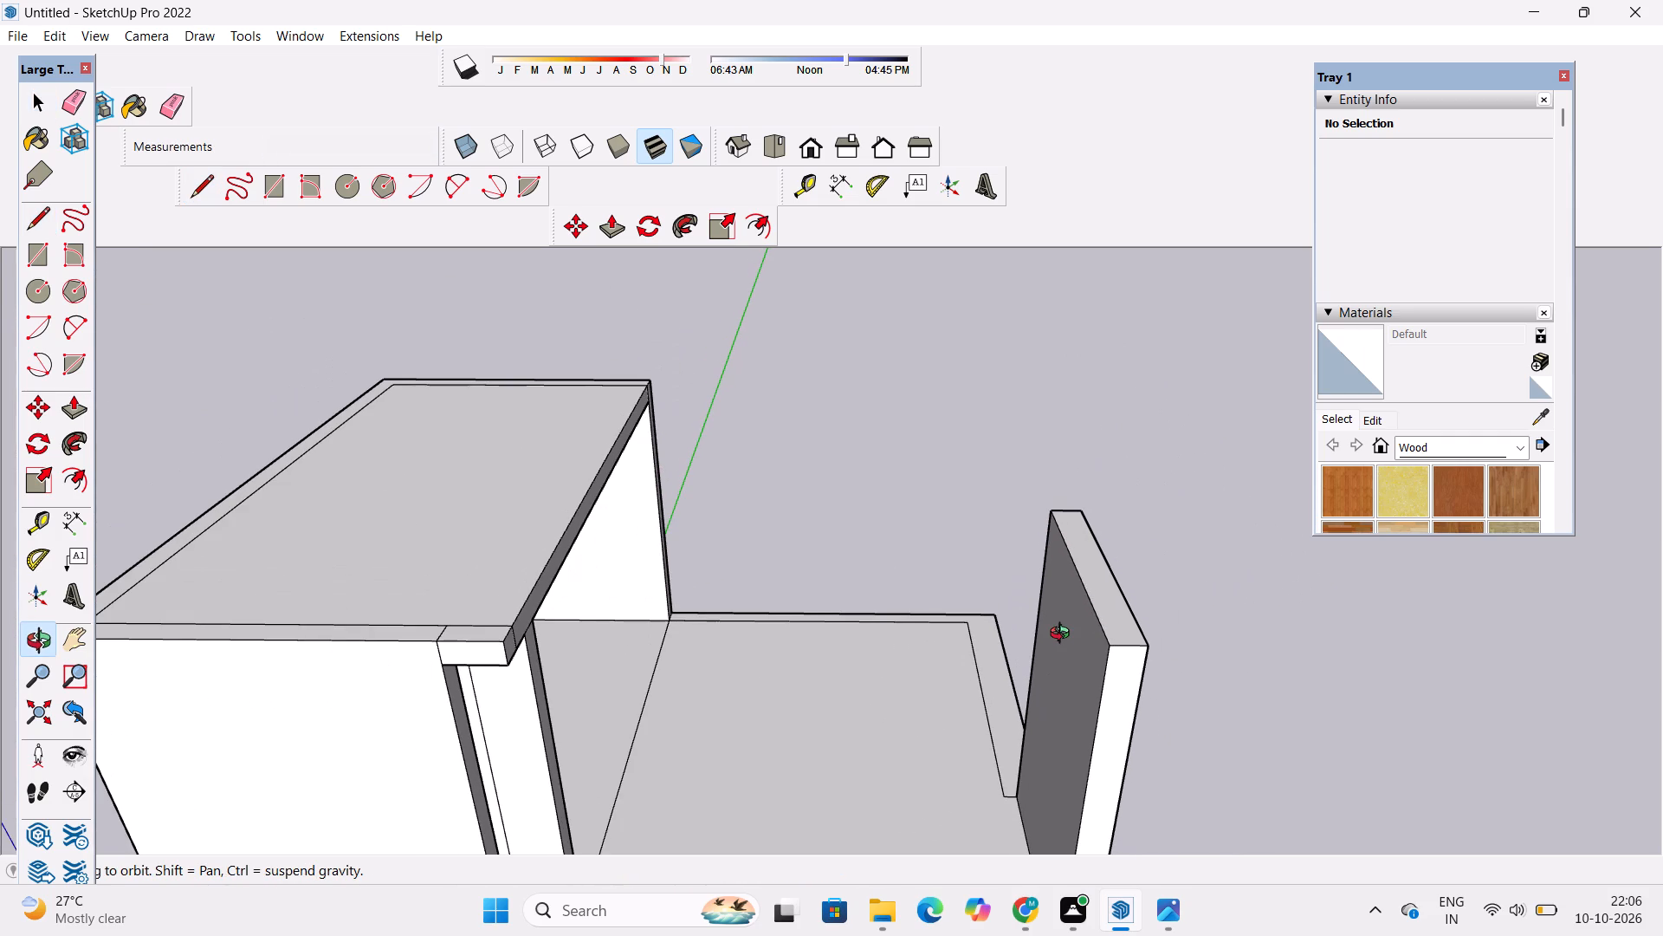
scroll(1064, 631, down, 3)
shift+drag(1061, 625, 1050, 635)
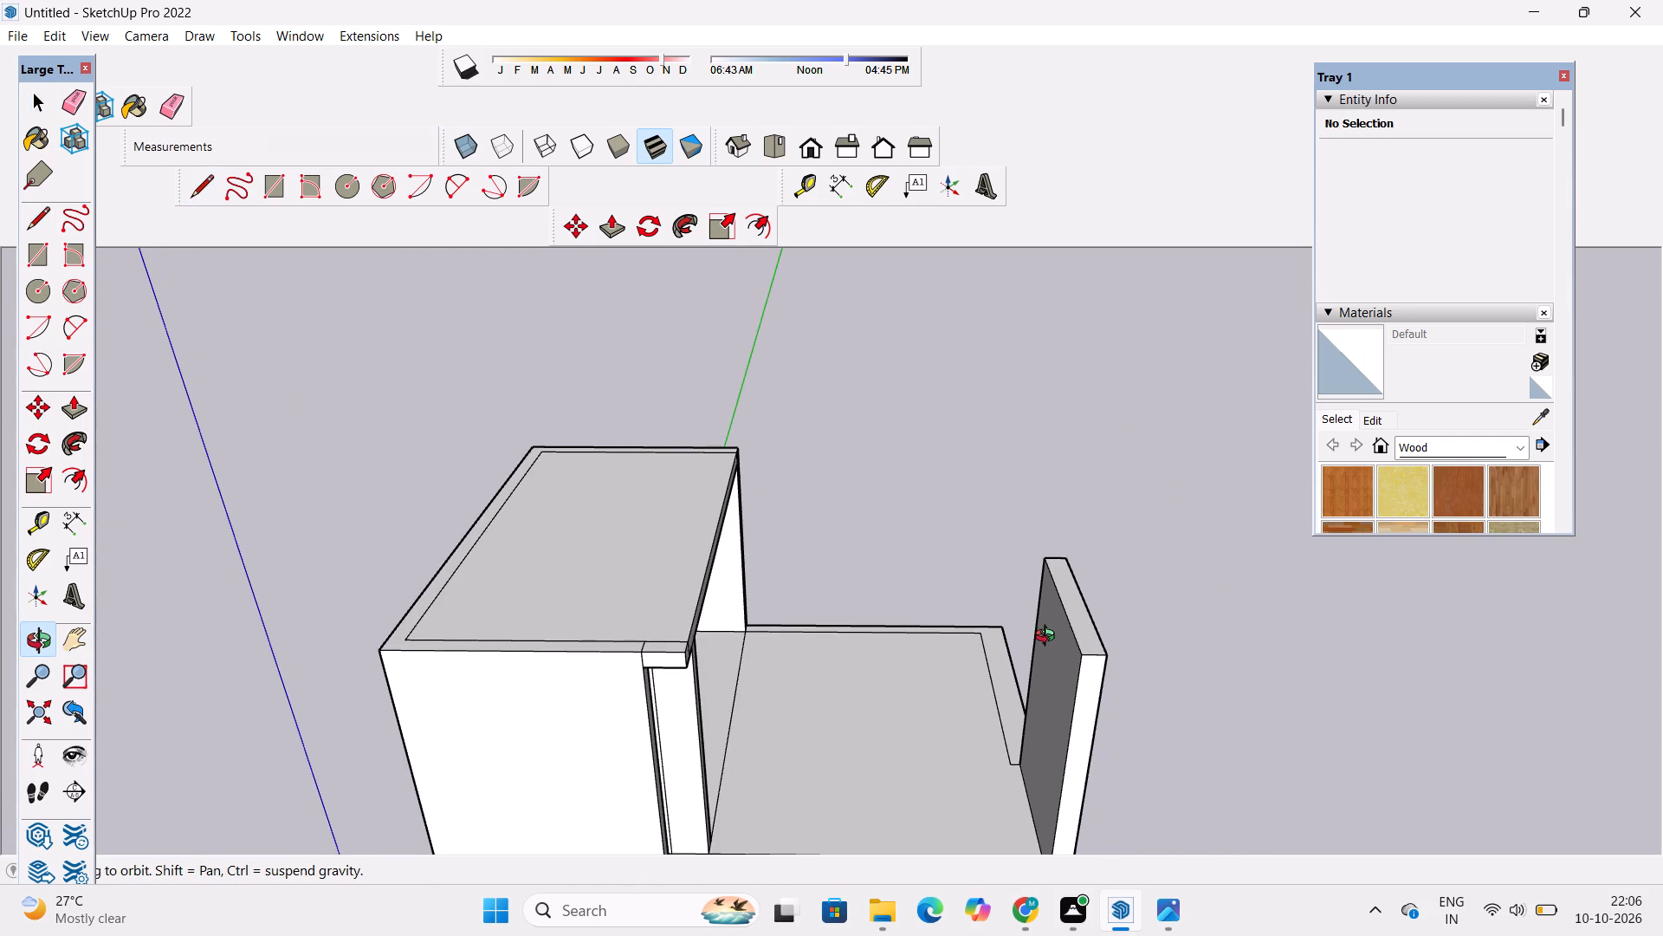
shift+drag(1049, 638, 1045, 663)
drag(1042, 674, 886, 707)
scroll(886, 707, up, 2)
shift+drag(885, 709, 991, 695)
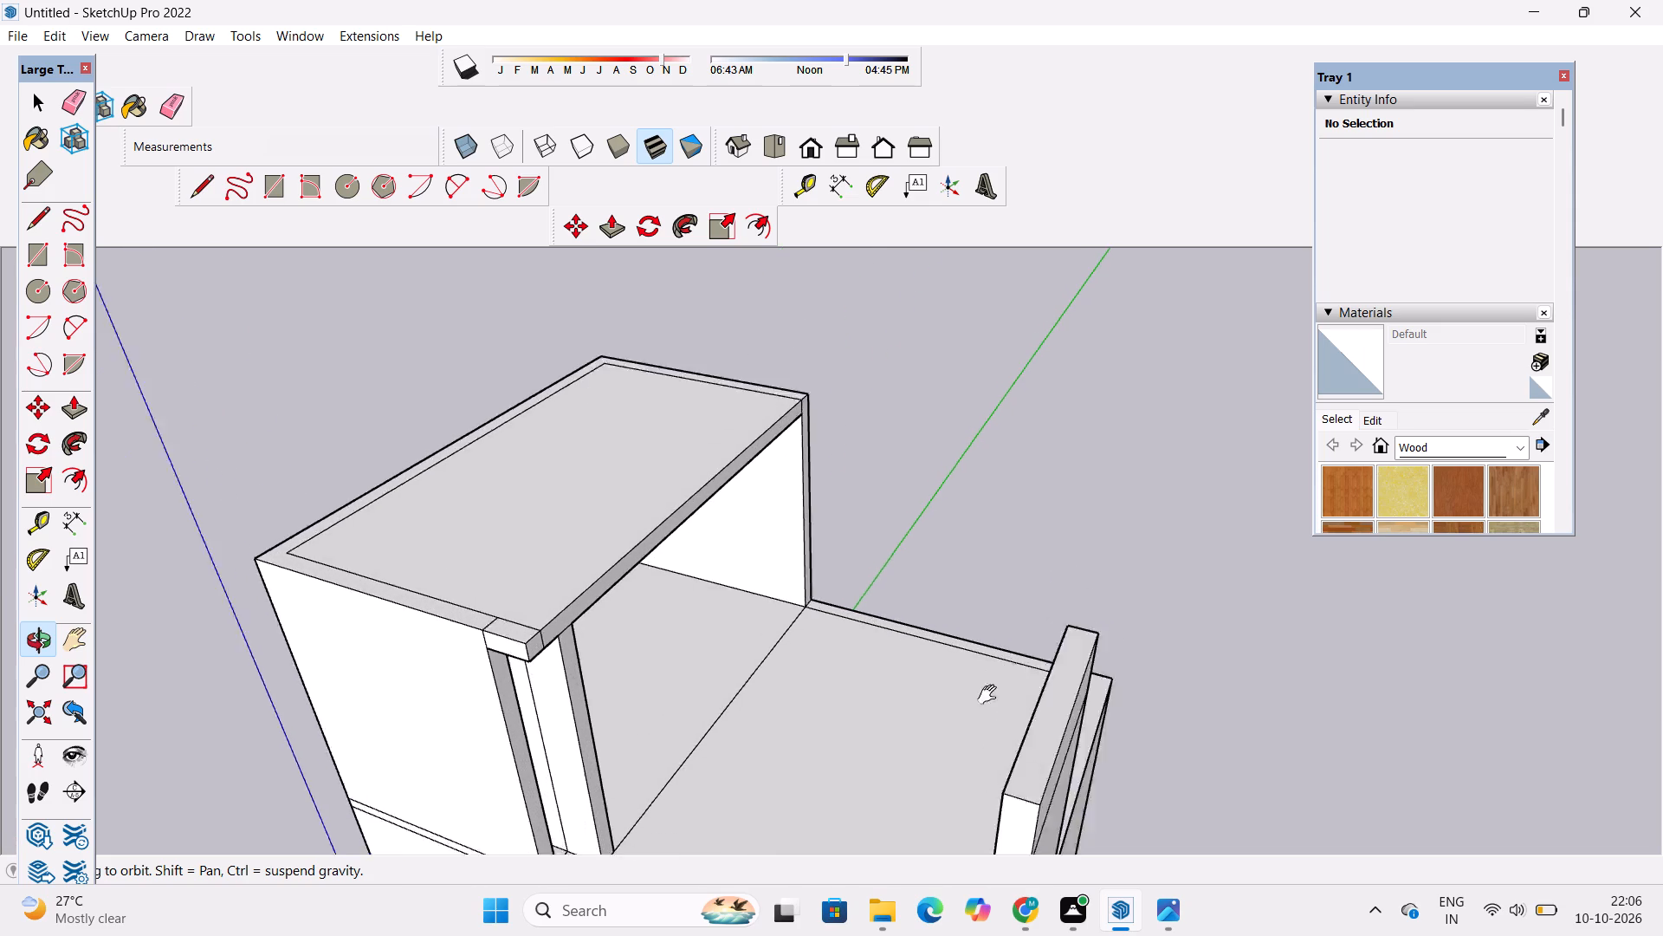
shift+drag(991, 695, 999, 690)
drag(1006, 688, 1162, 697)
shift+drag(1162, 691, 1090, 712)
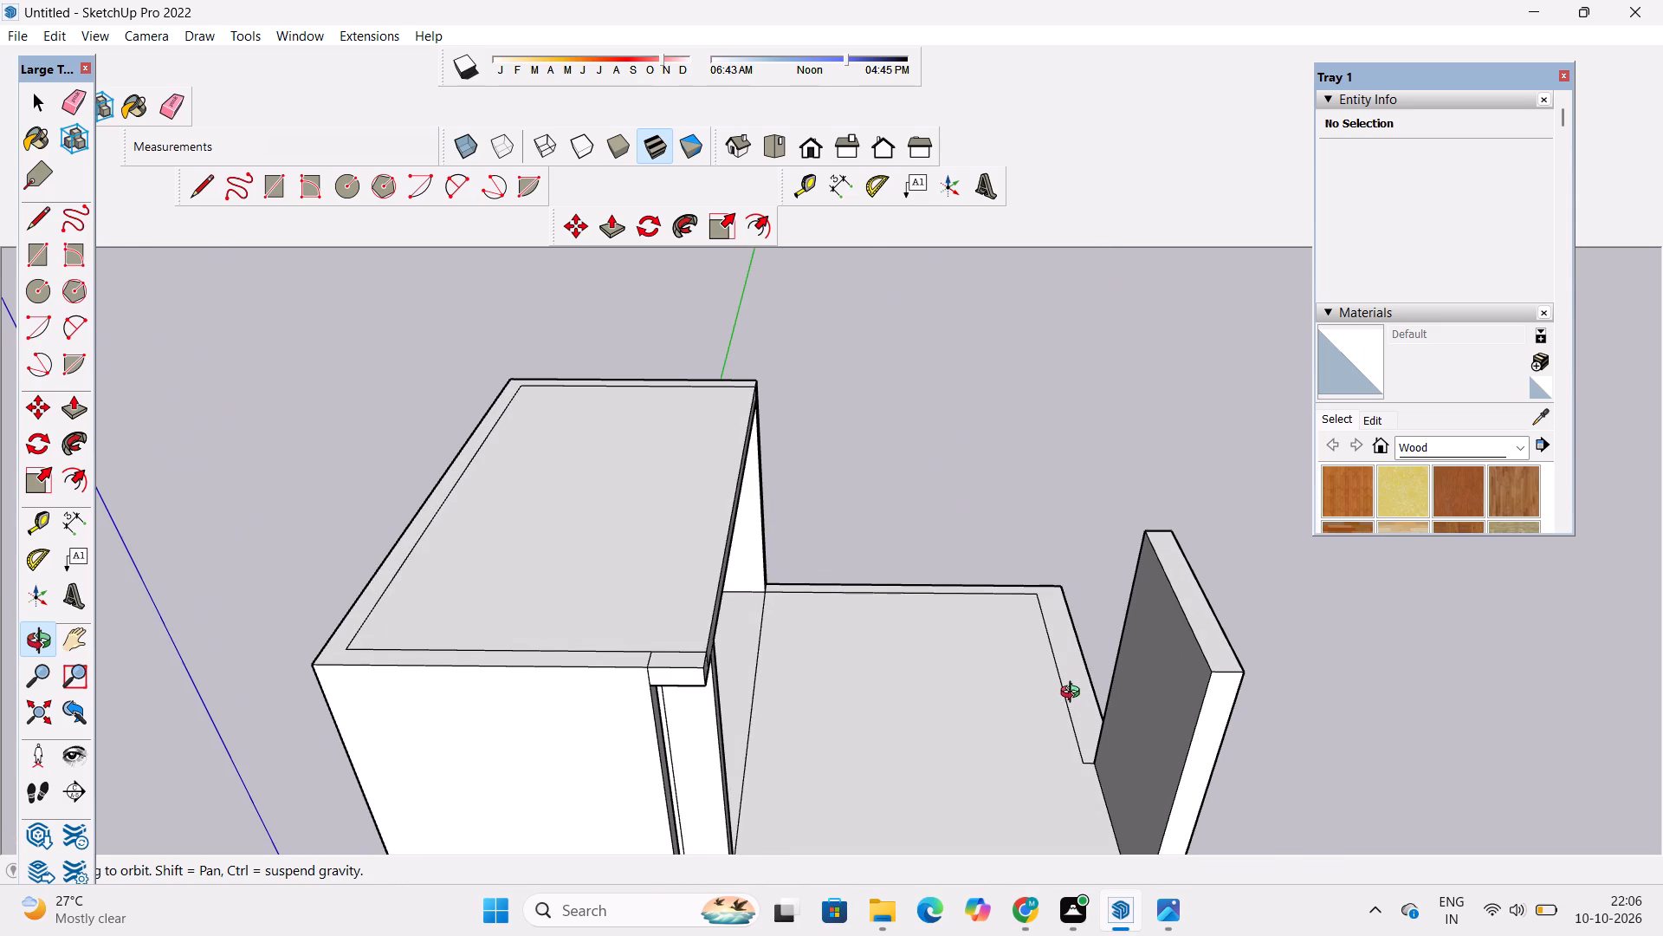
scroll(1074, 694, down, 2)
scroll(1074, 694, up, 3)
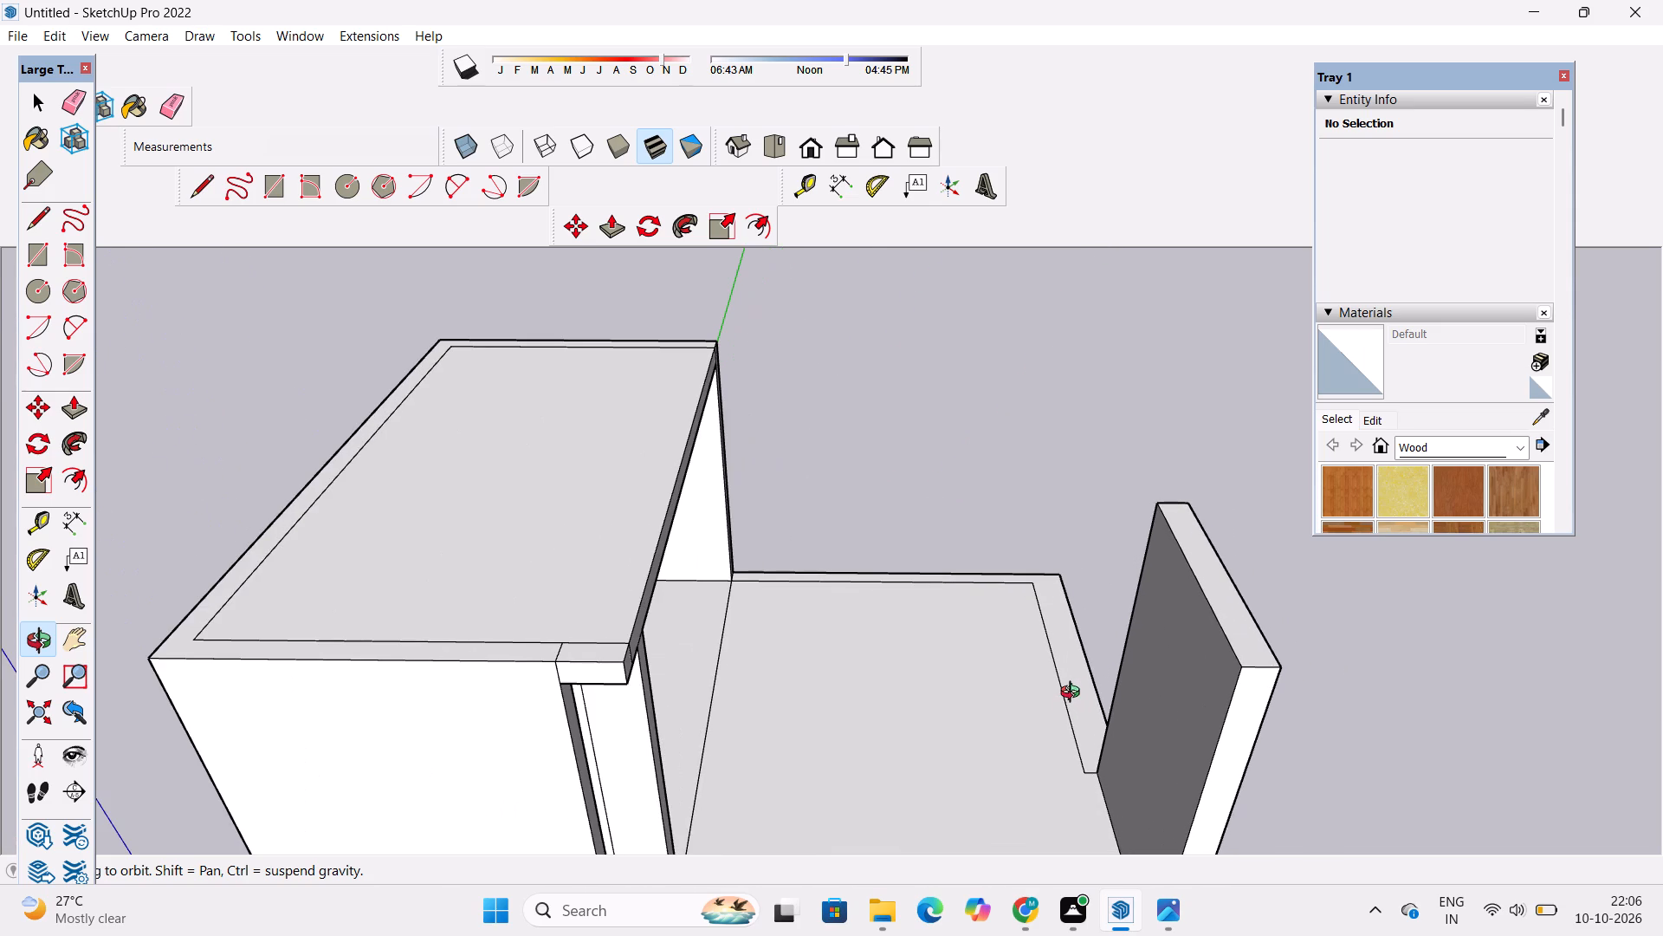
Examine the freestanding terrace wall's inner face and top edge in relation to the roof slab.
scroll(1074, 694, down, 3)
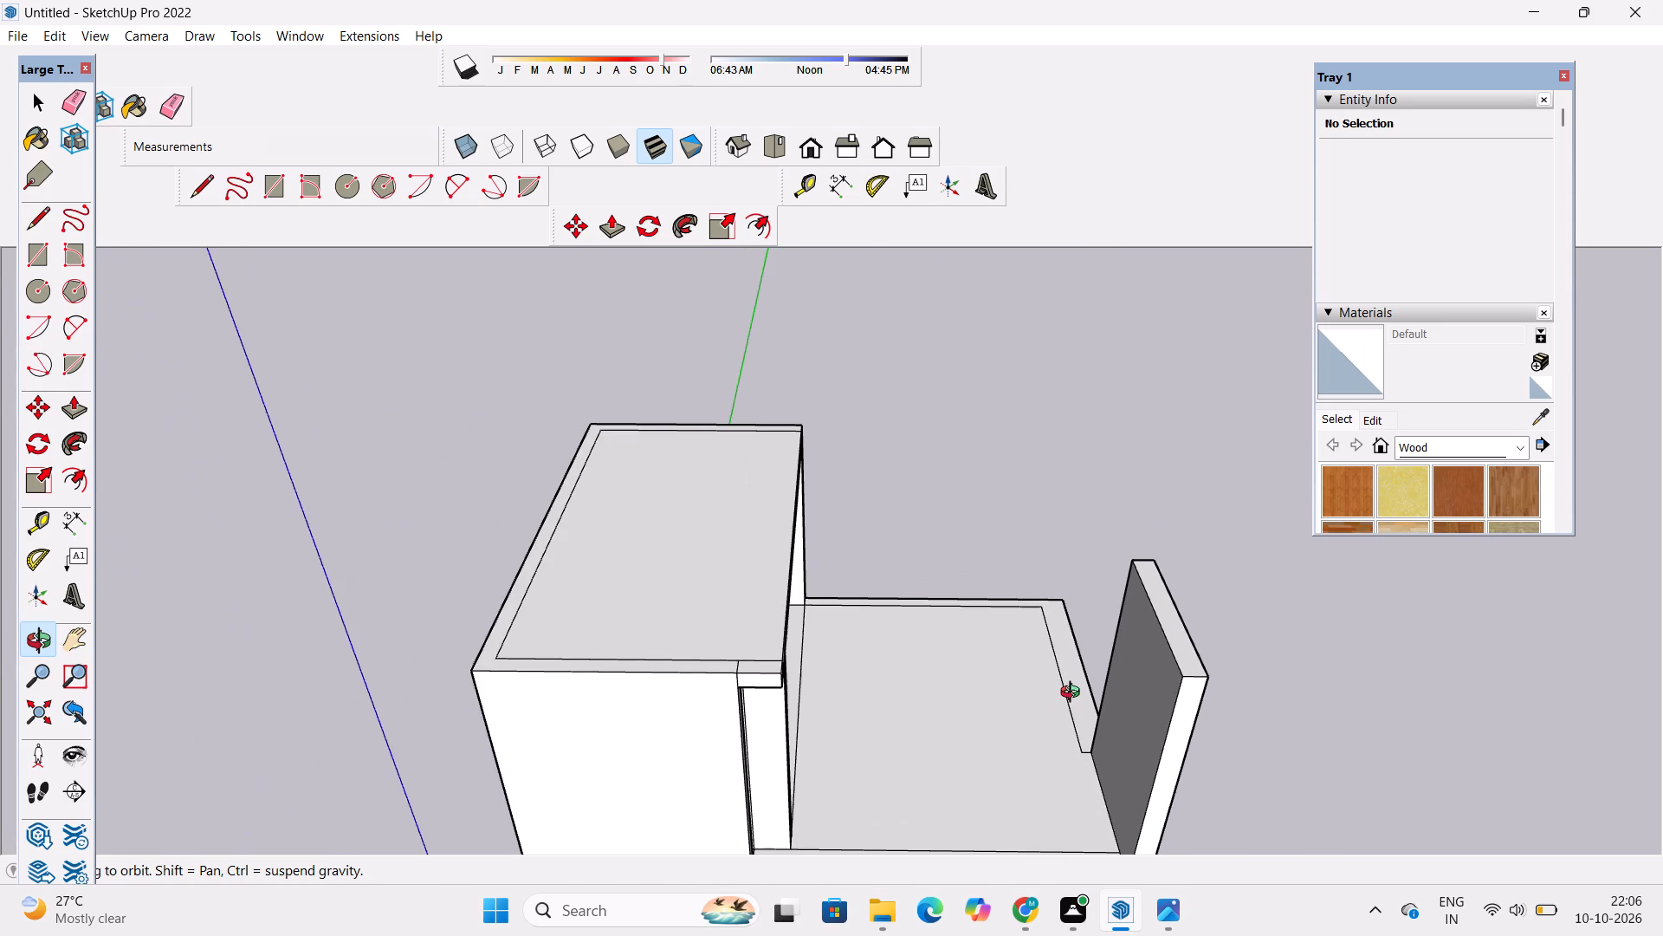
scroll(1074, 694, up, 4)
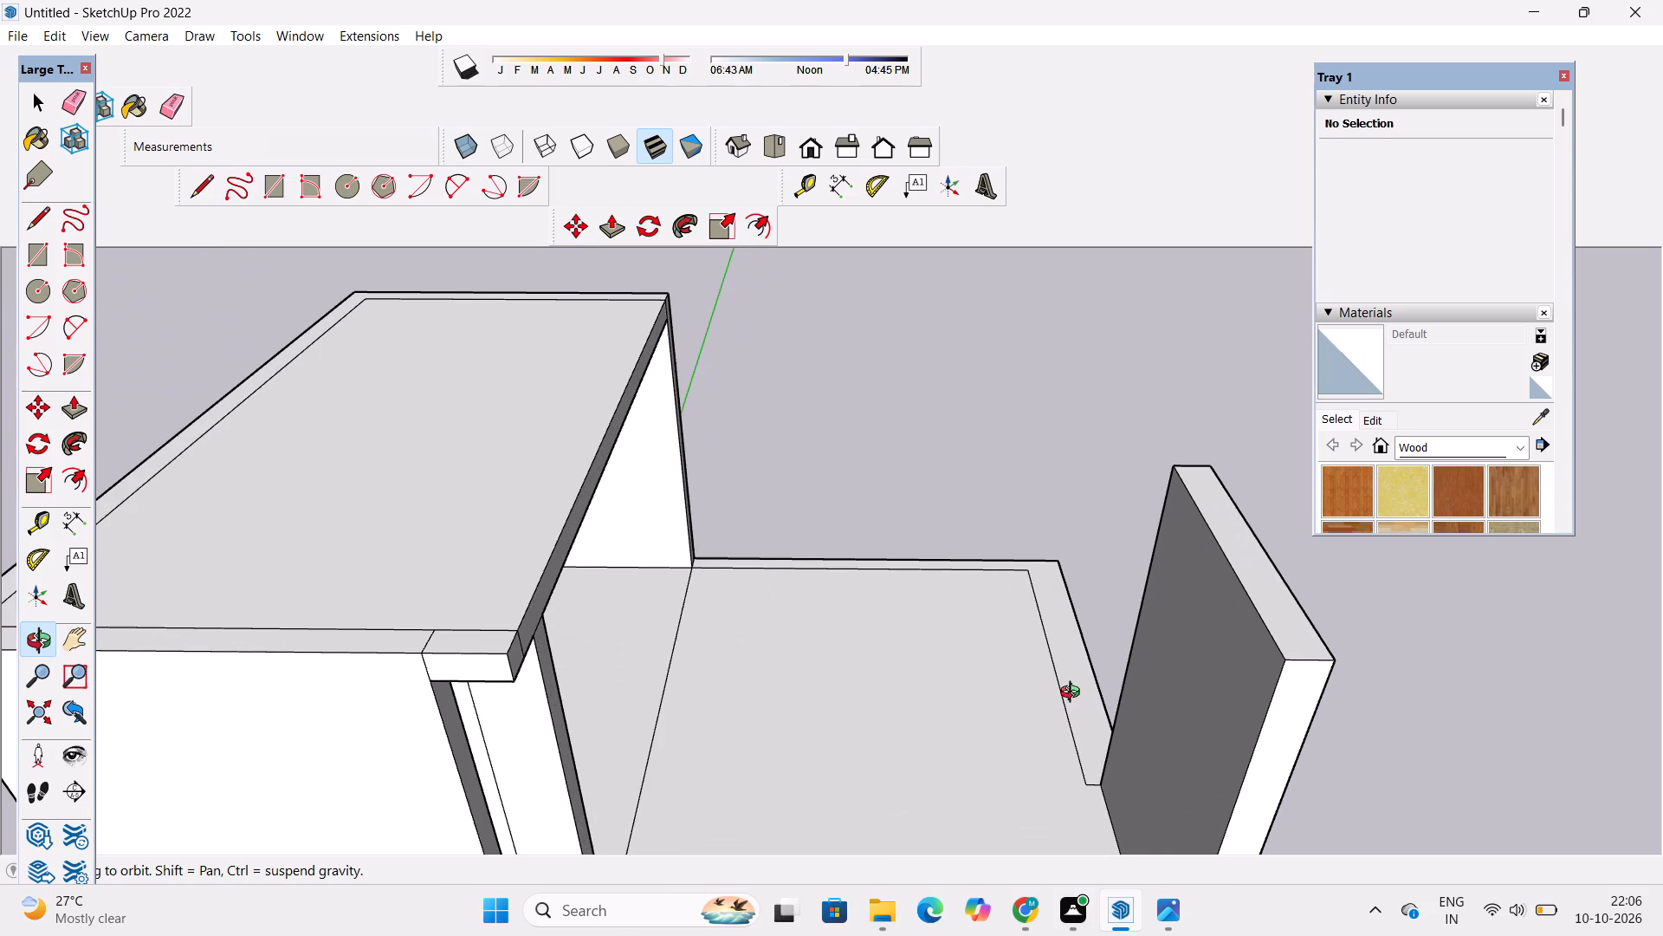
scroll(1074, 694, down, 3)
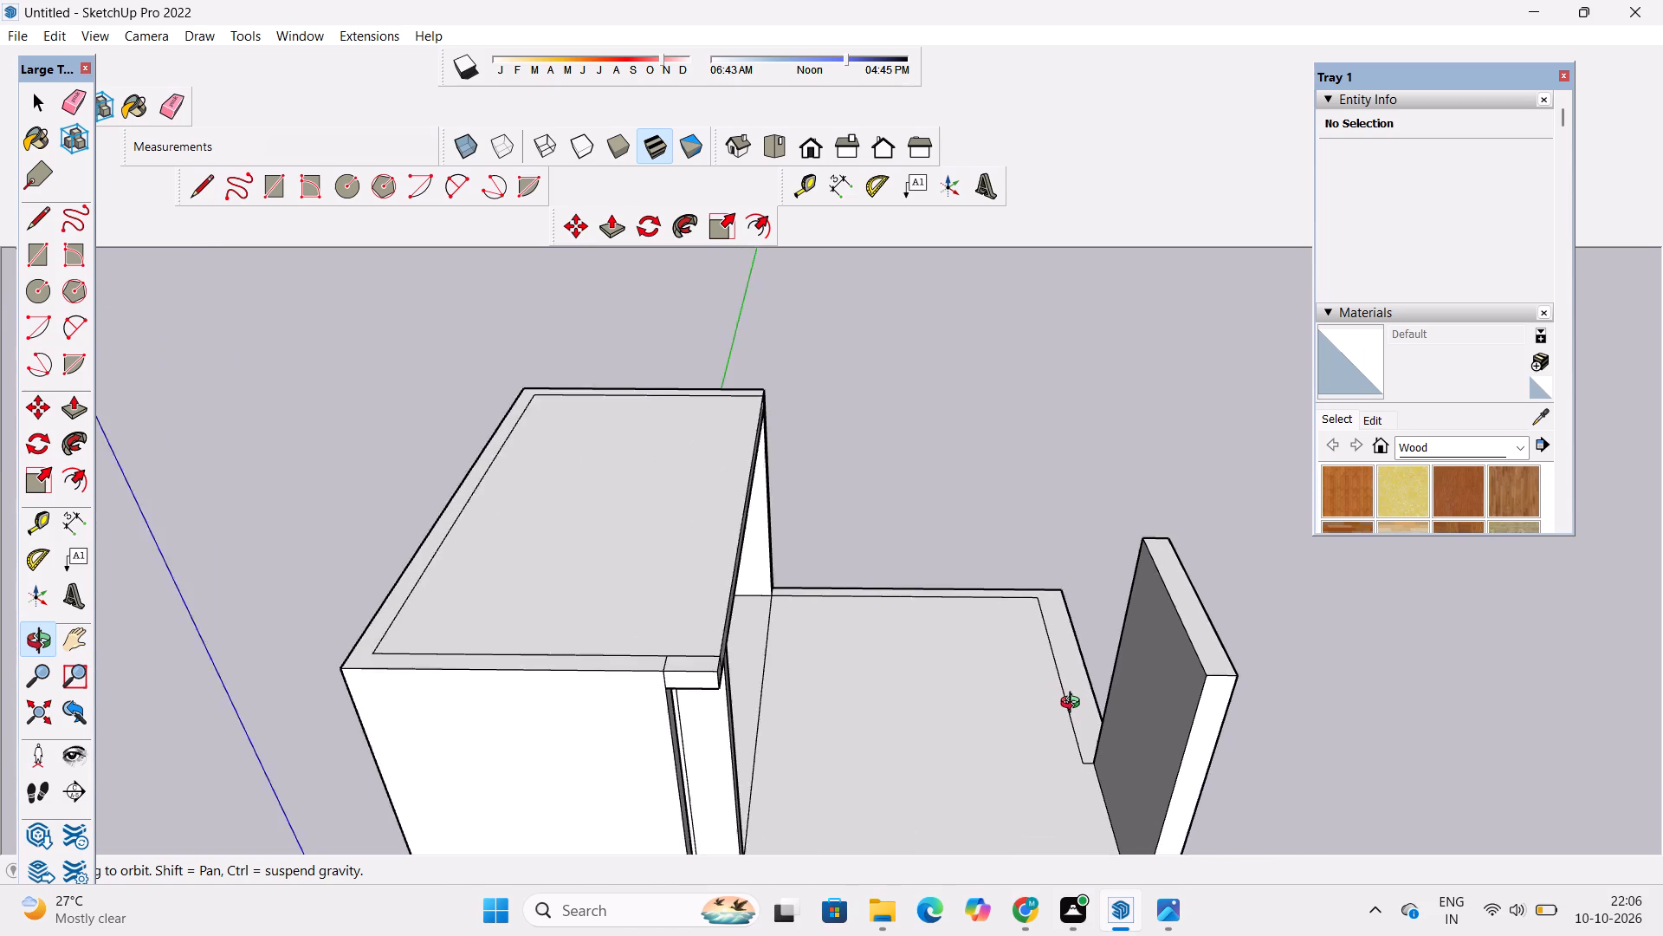
scroll(1074, 705, up, 3)
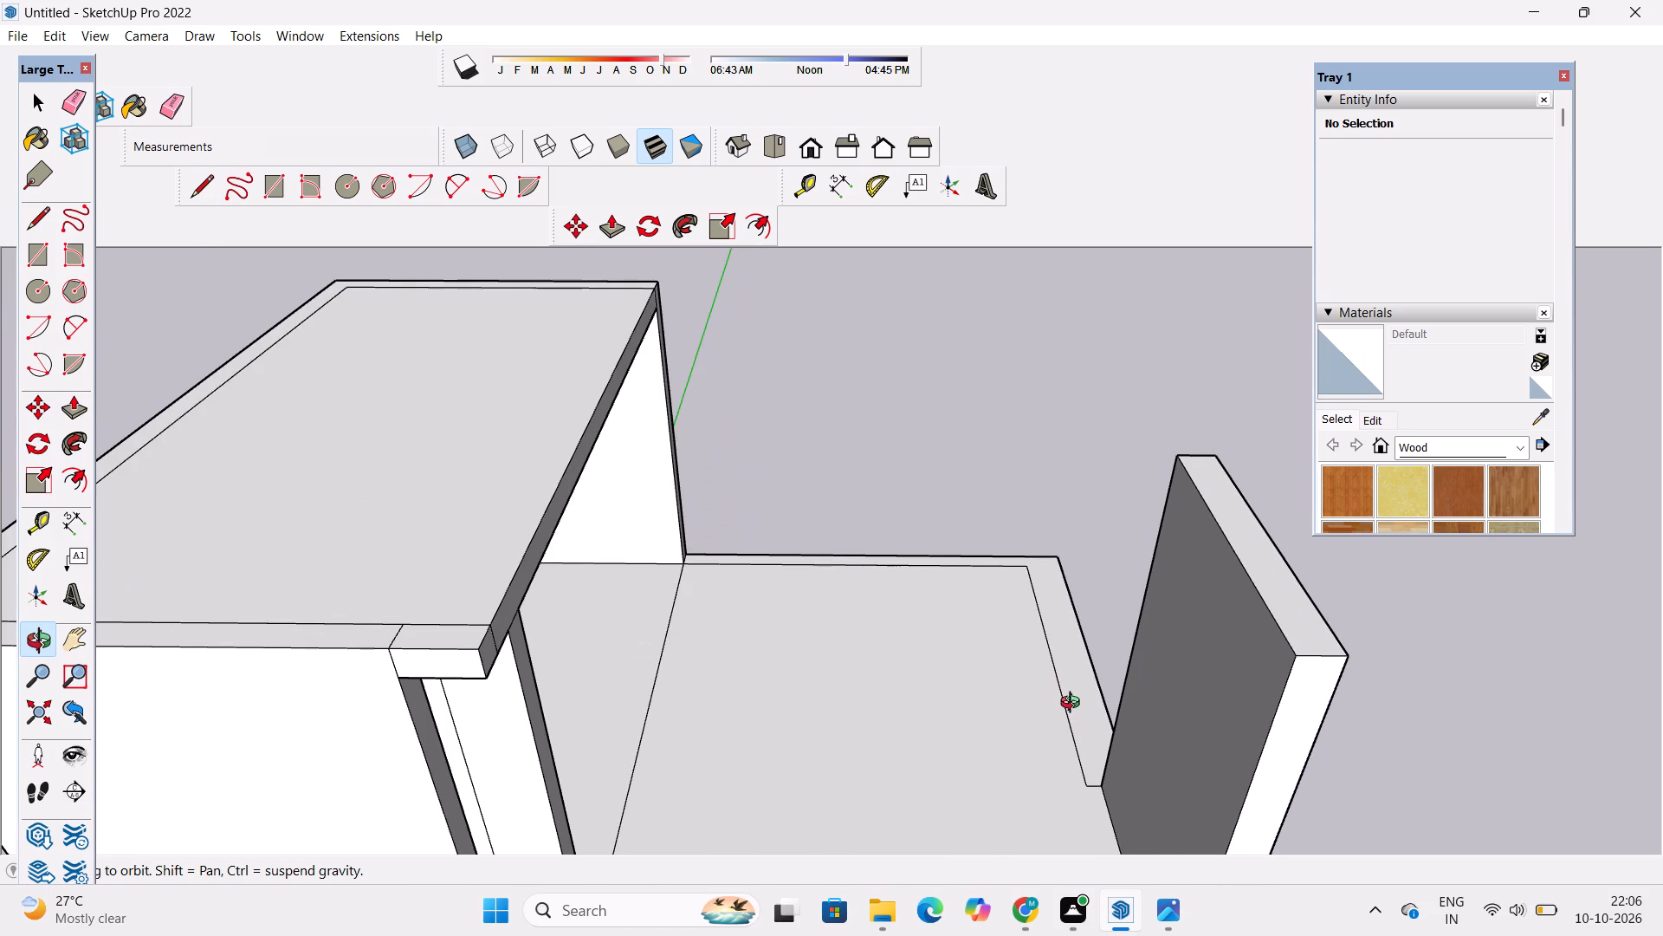
scroll(1074, 705, down, 3)
shift+drag(1074, 705, 1074, 712)
shift+drag(1074, 712, 1032, 673)
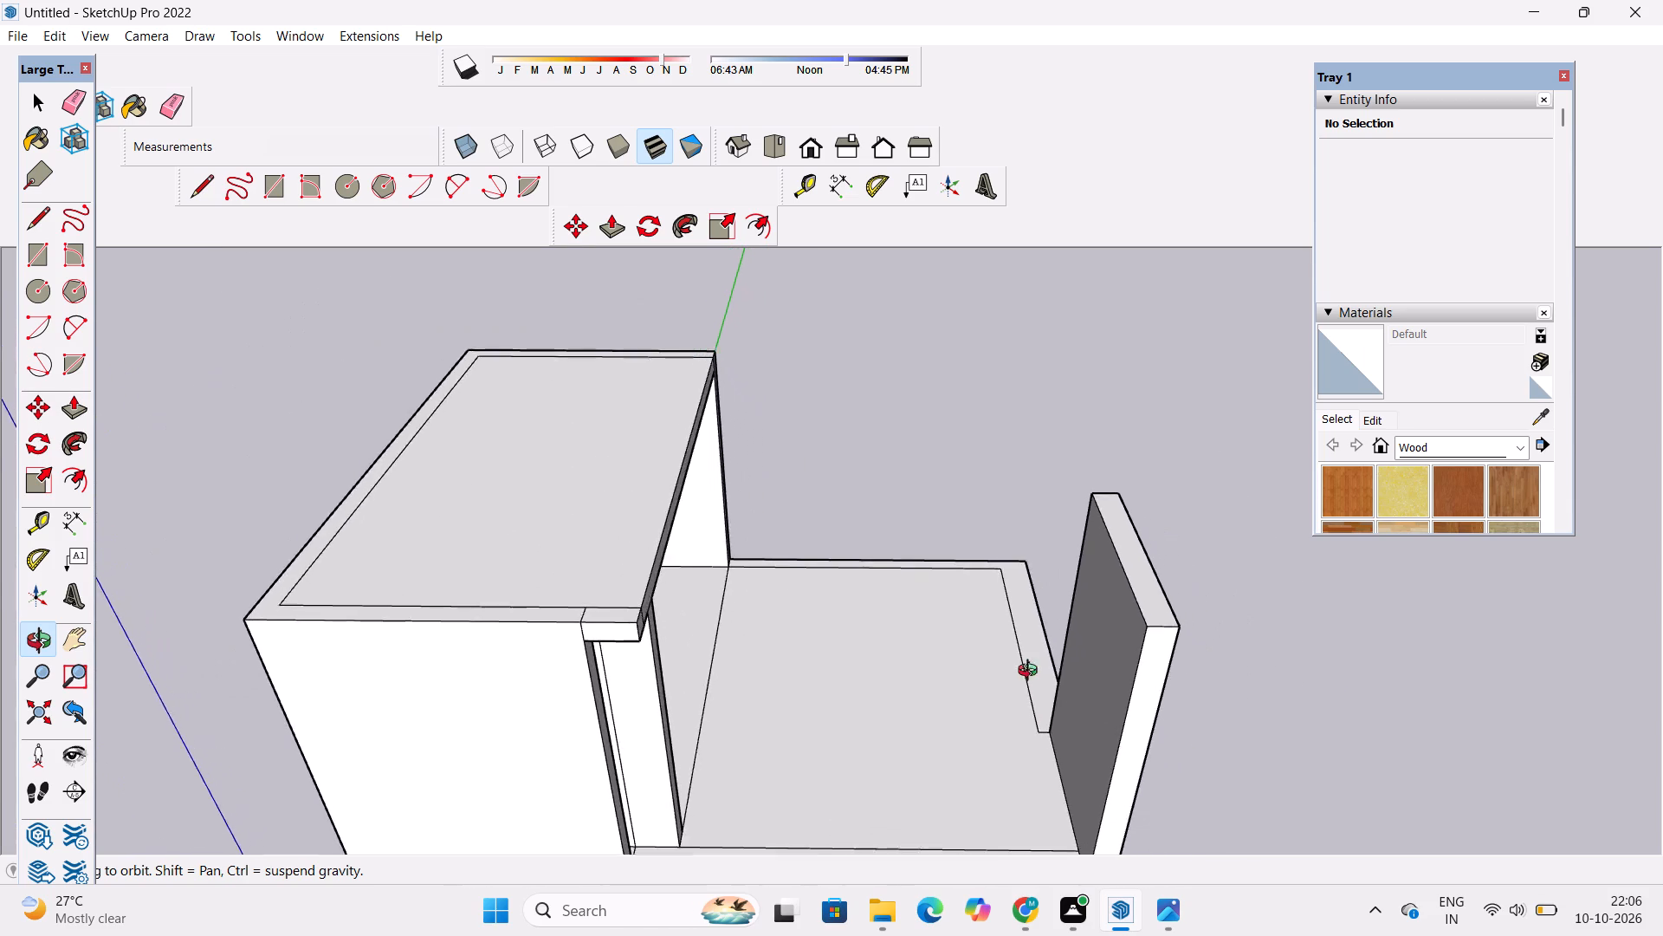
drag(1032, 678, 1180, 663)
shift+drag(1176, 640, 1142, 708)
shift+drag(1142, 710, 1090, 675)
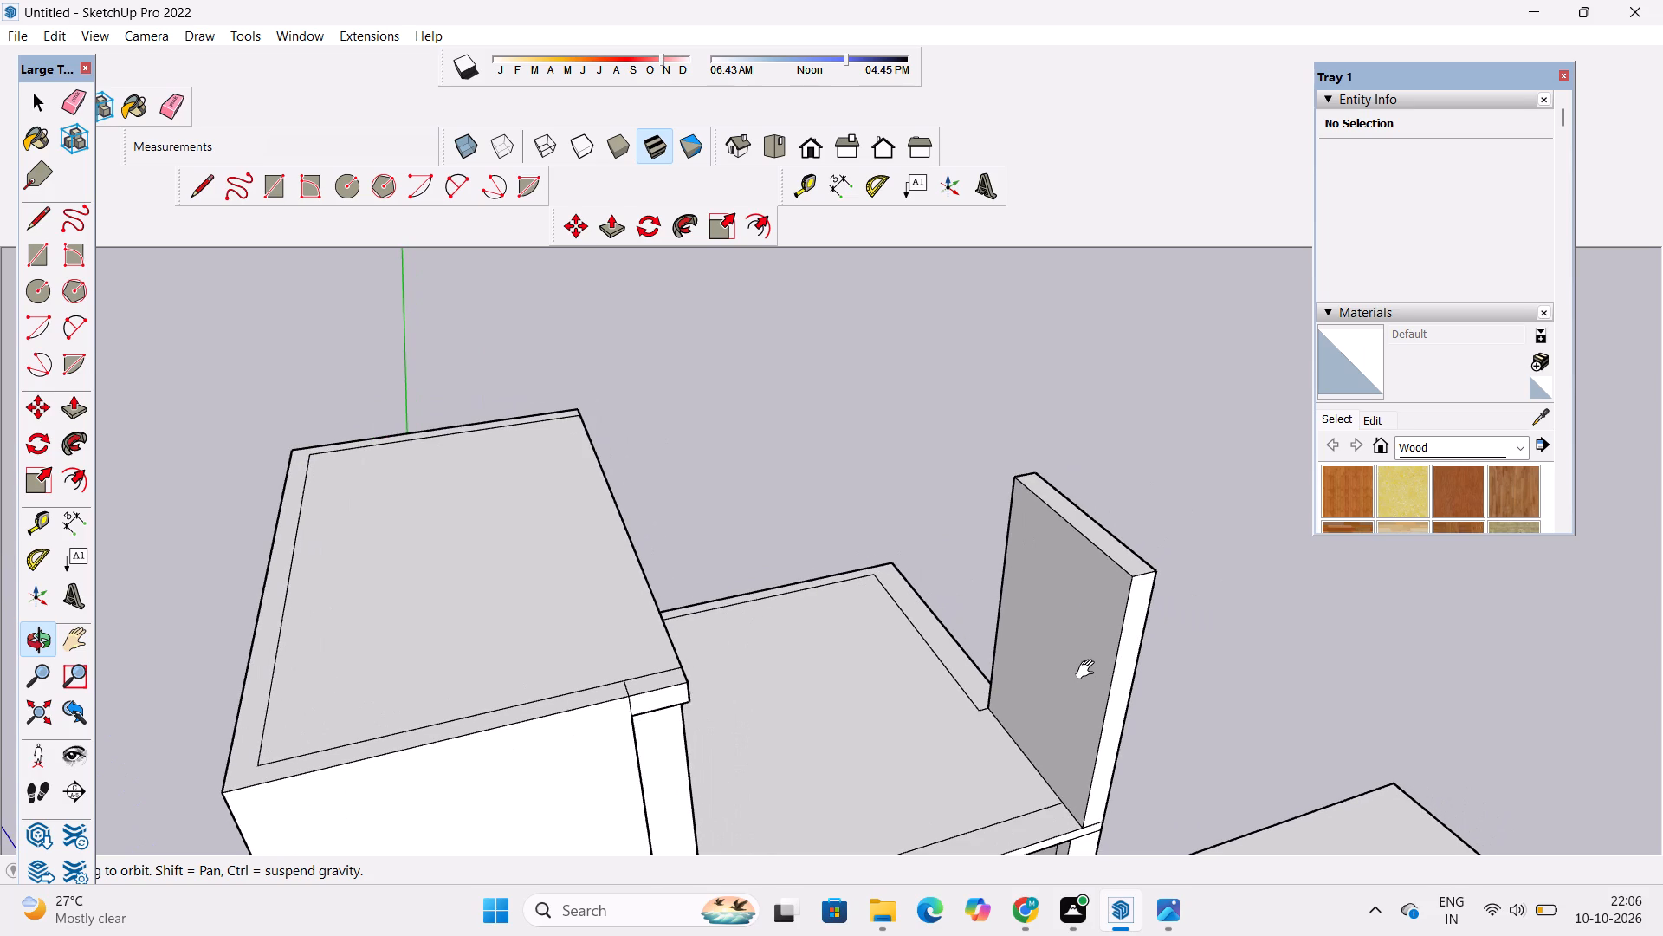
shift+scroll(1088, 648, down, 2)
drag(1101, 658, 1039, 660)
scroll(1032, 660, up, 3)
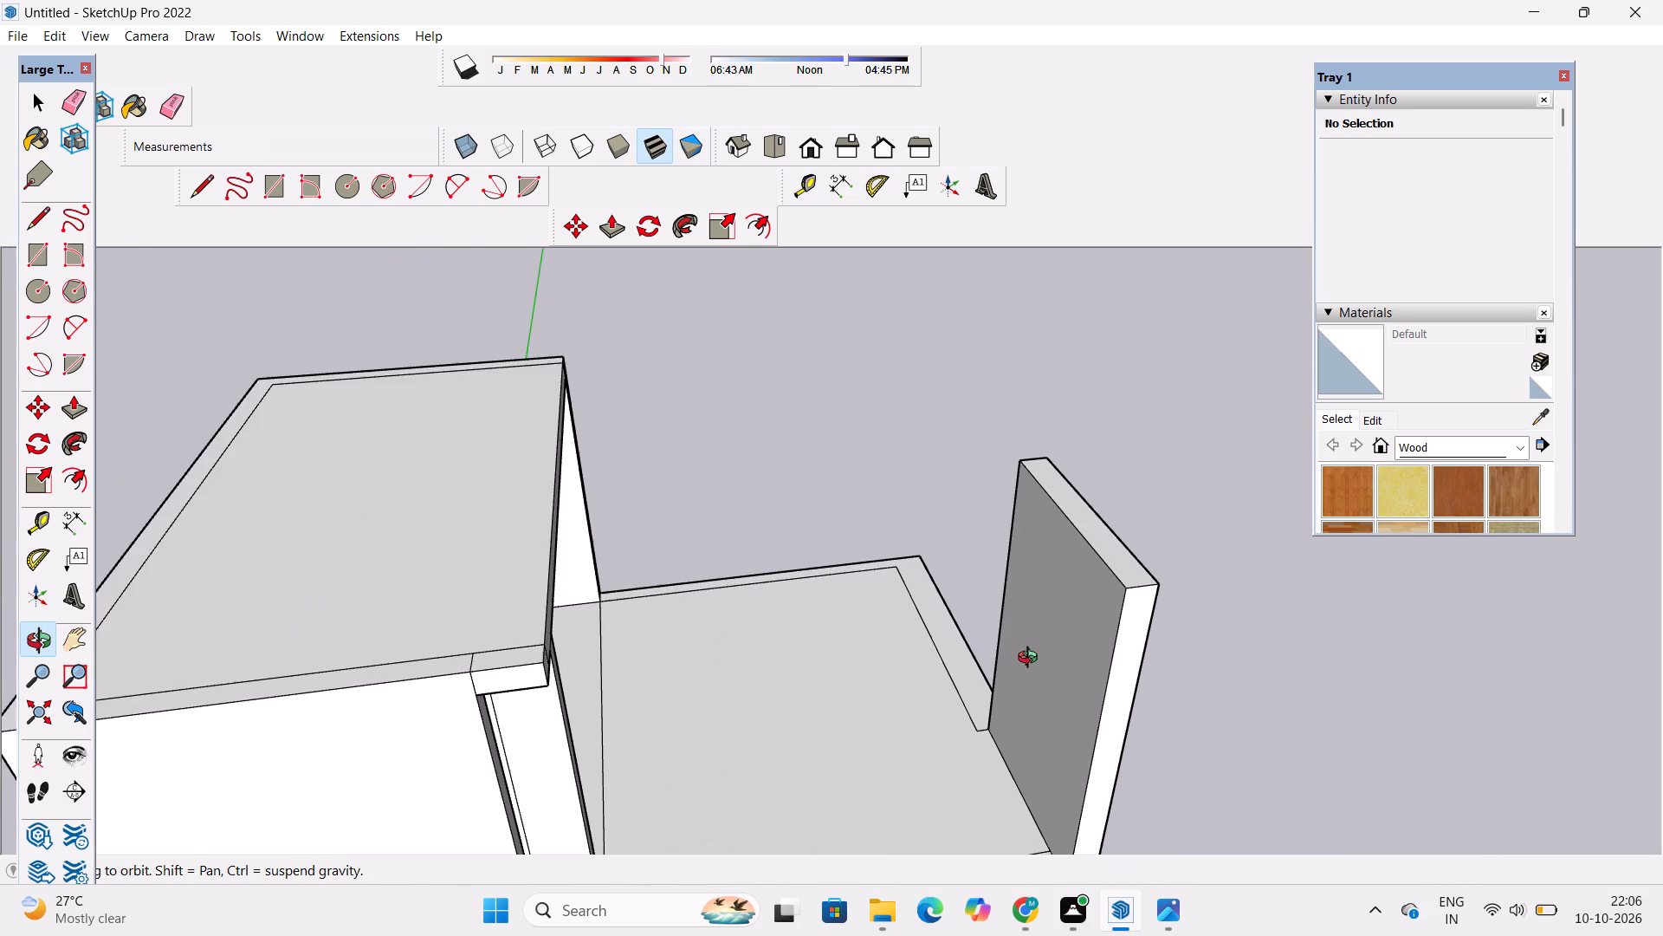
shift+click(1032, 654)
shift+drag(1032, 656, 1048, 657)
shift+click(1063, 634)
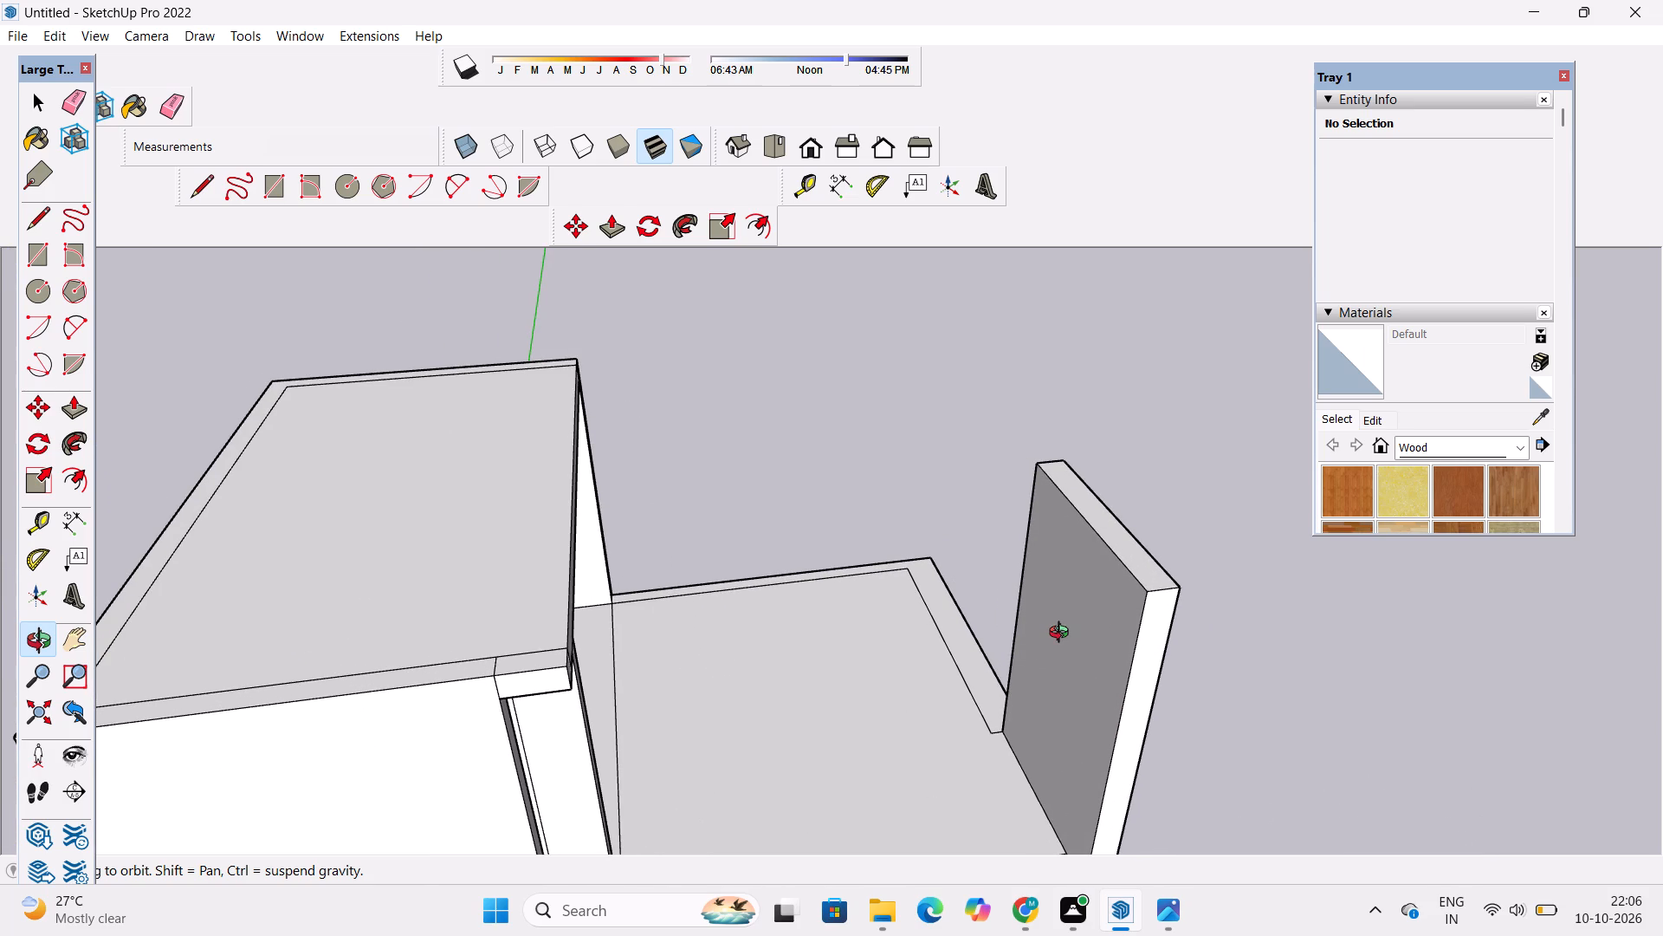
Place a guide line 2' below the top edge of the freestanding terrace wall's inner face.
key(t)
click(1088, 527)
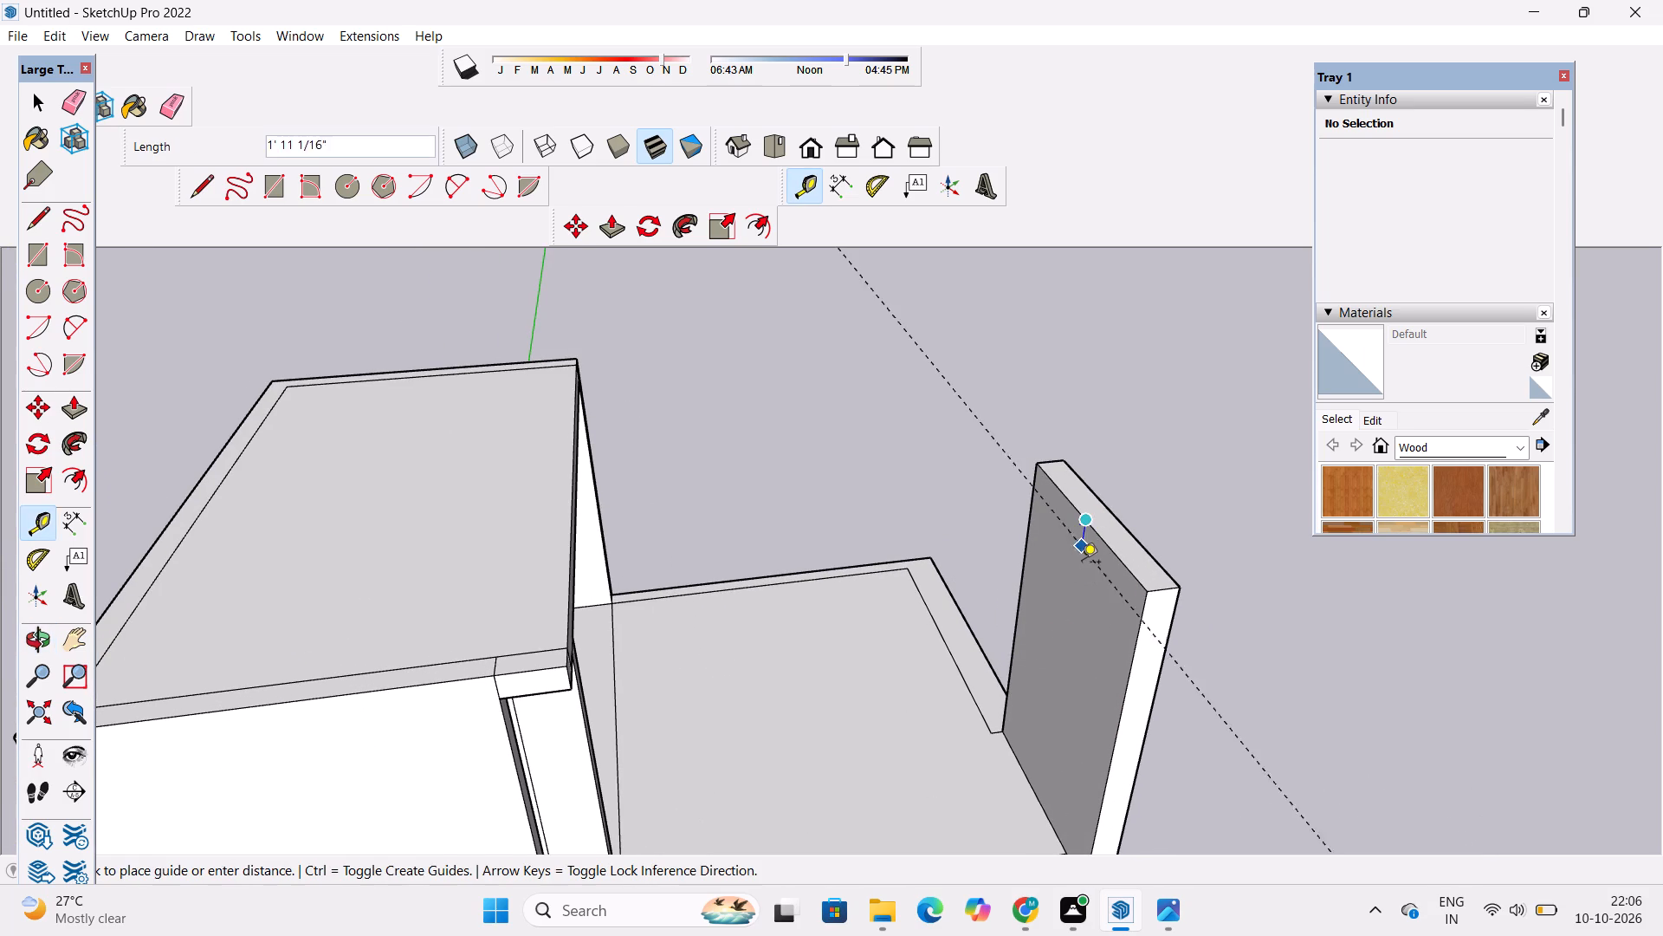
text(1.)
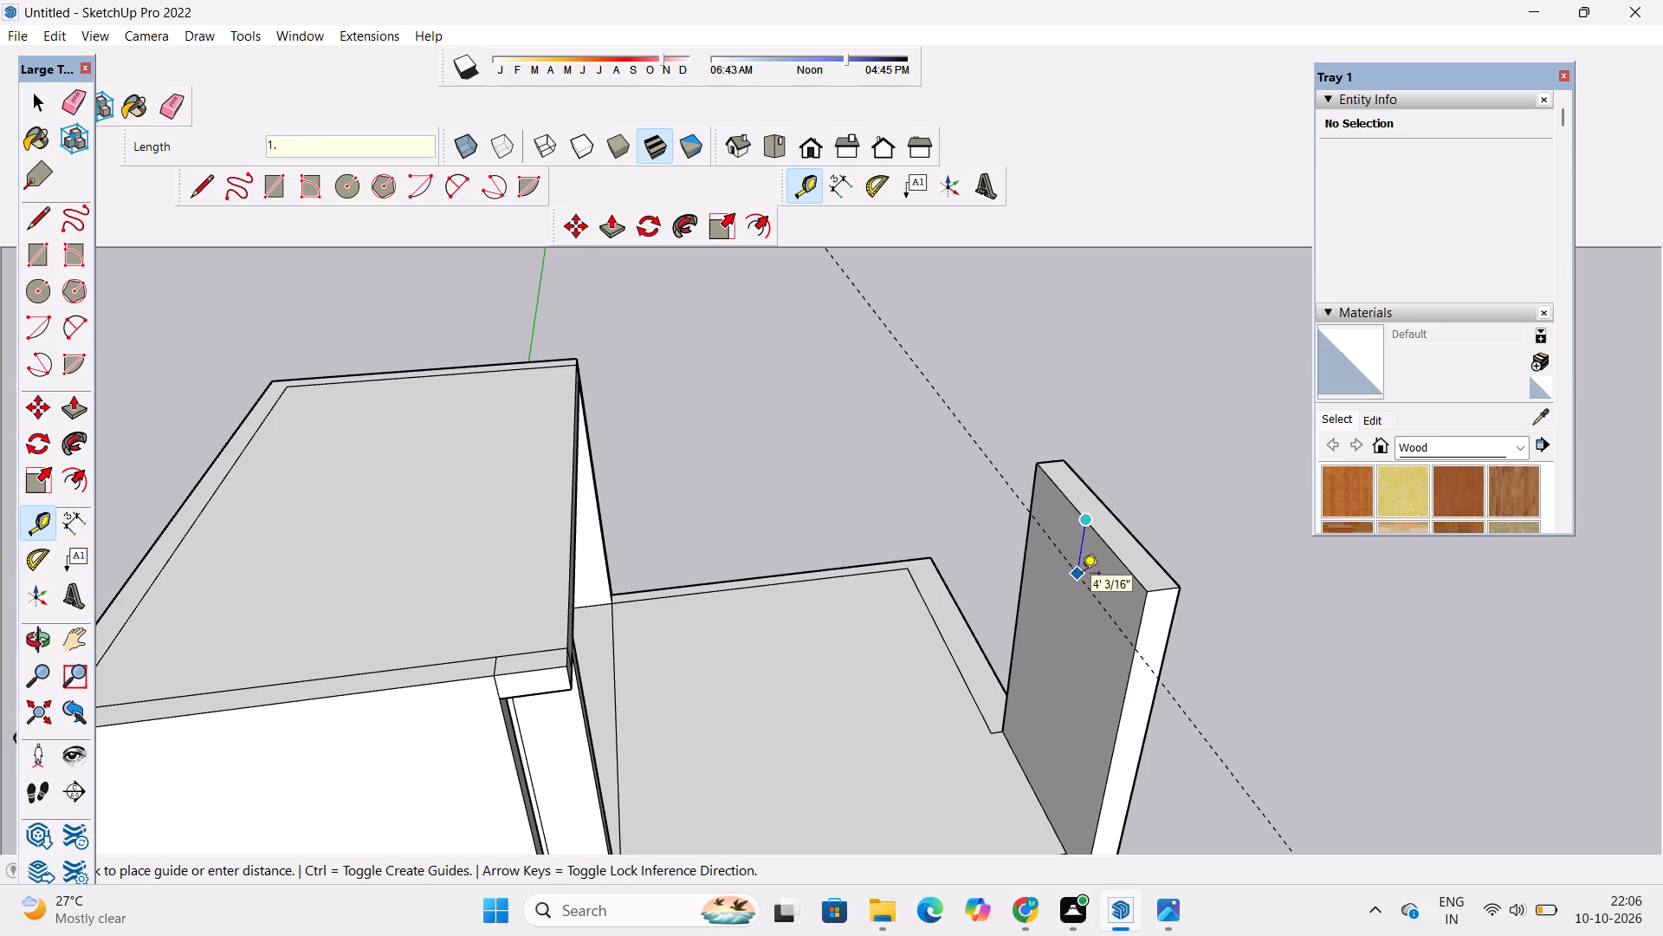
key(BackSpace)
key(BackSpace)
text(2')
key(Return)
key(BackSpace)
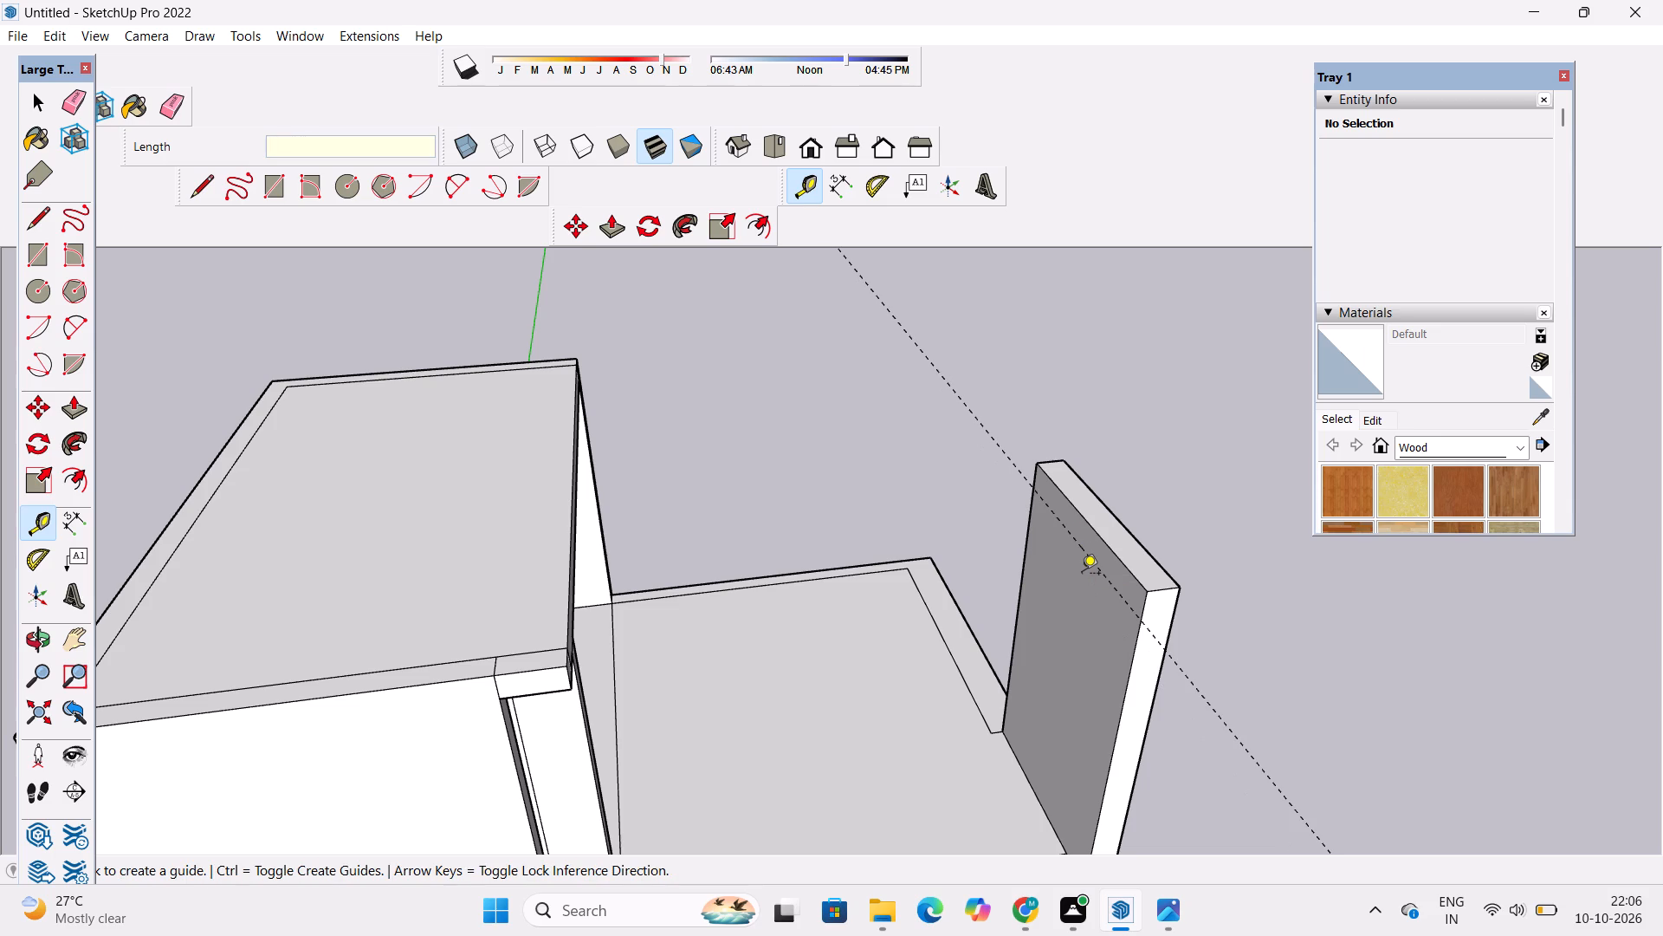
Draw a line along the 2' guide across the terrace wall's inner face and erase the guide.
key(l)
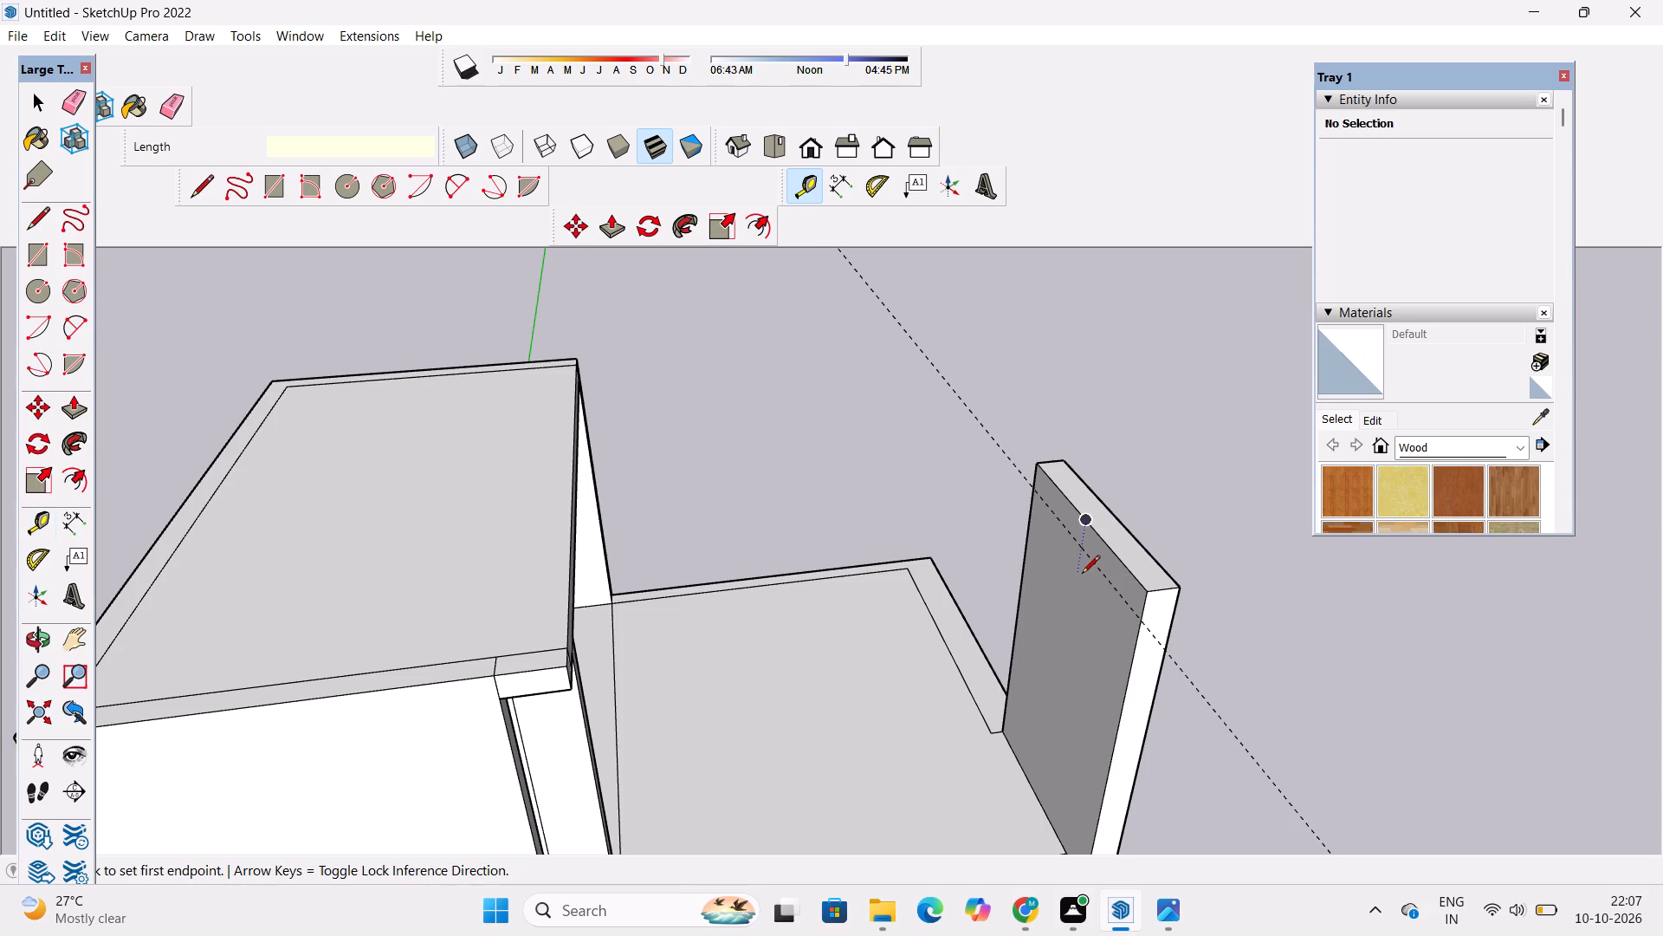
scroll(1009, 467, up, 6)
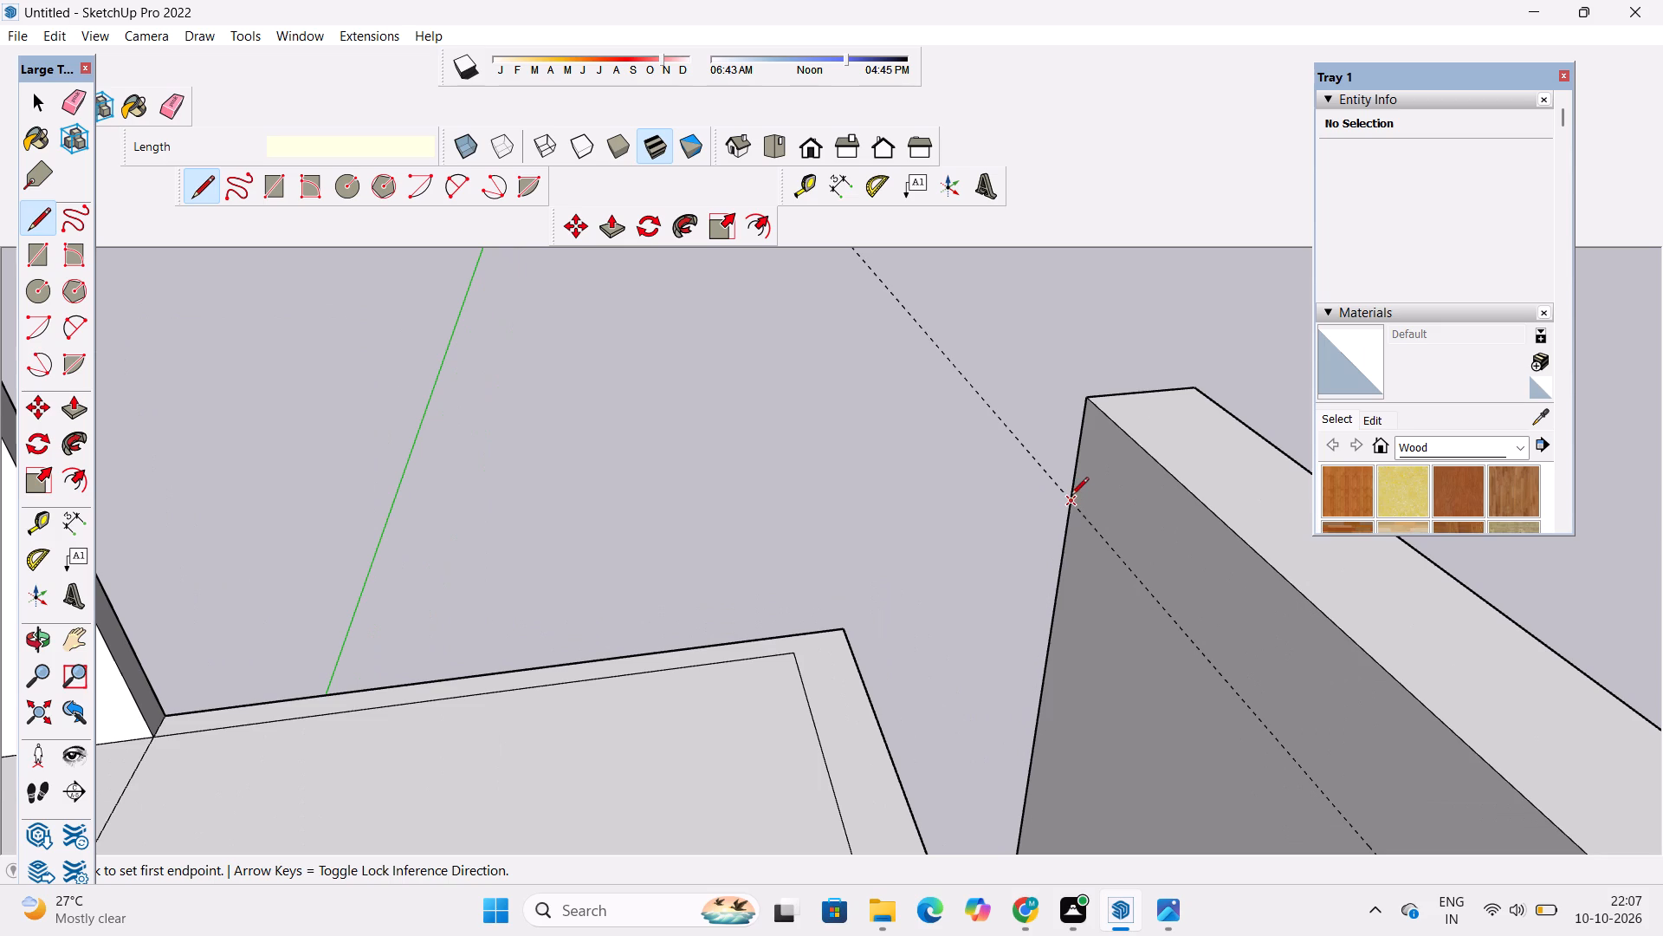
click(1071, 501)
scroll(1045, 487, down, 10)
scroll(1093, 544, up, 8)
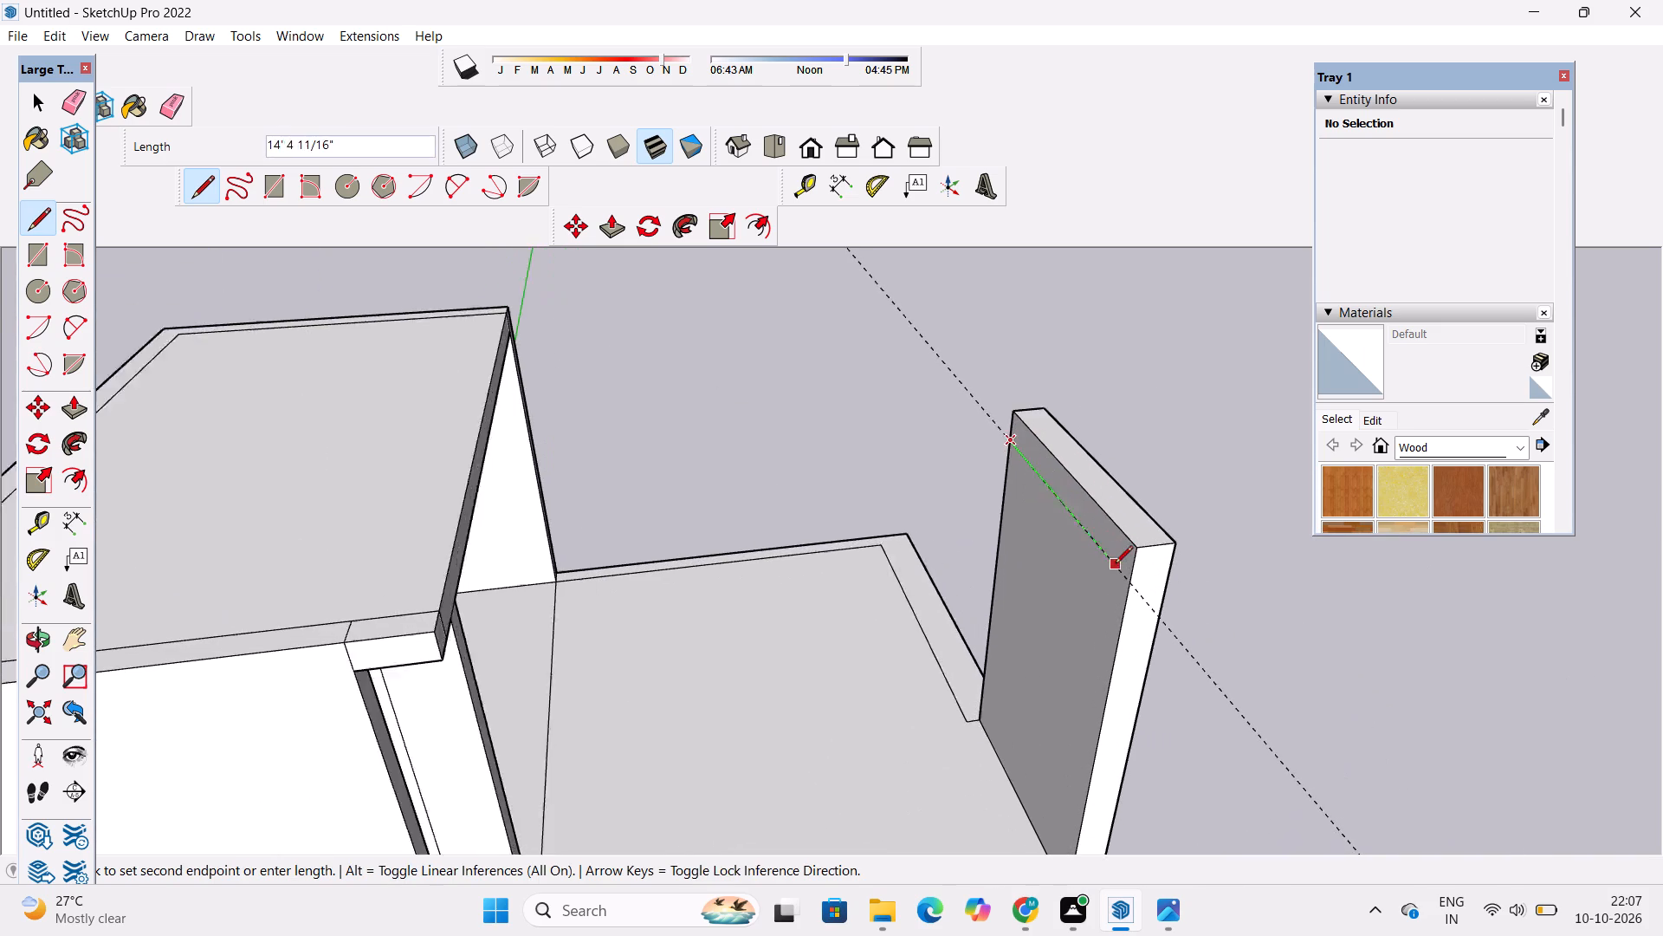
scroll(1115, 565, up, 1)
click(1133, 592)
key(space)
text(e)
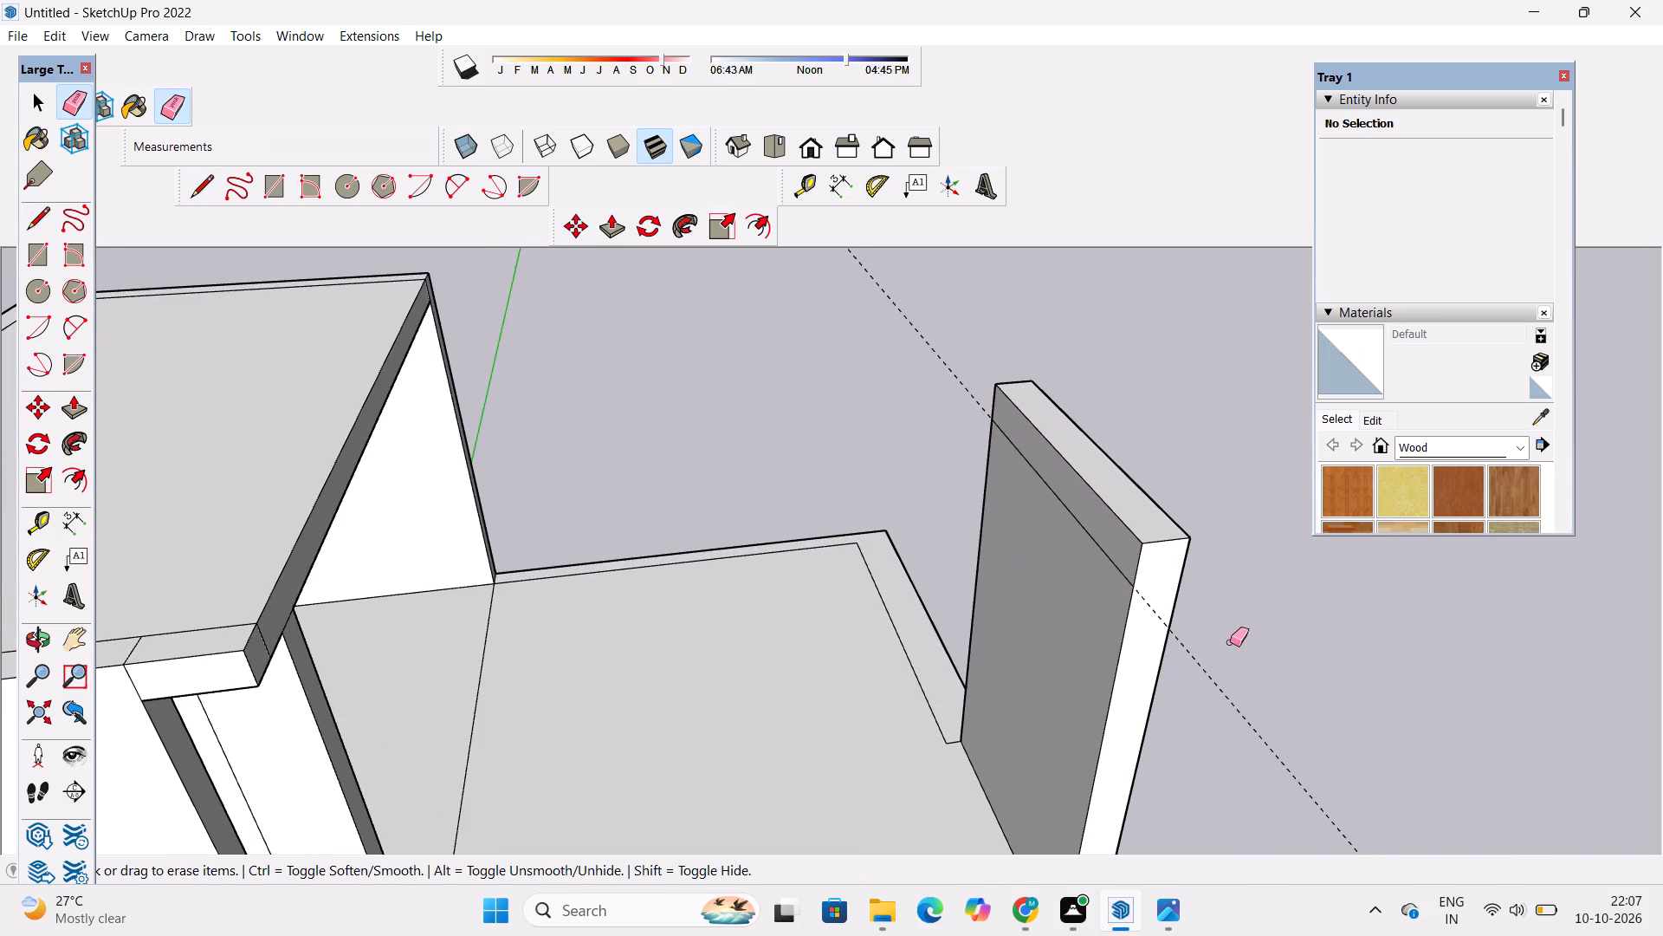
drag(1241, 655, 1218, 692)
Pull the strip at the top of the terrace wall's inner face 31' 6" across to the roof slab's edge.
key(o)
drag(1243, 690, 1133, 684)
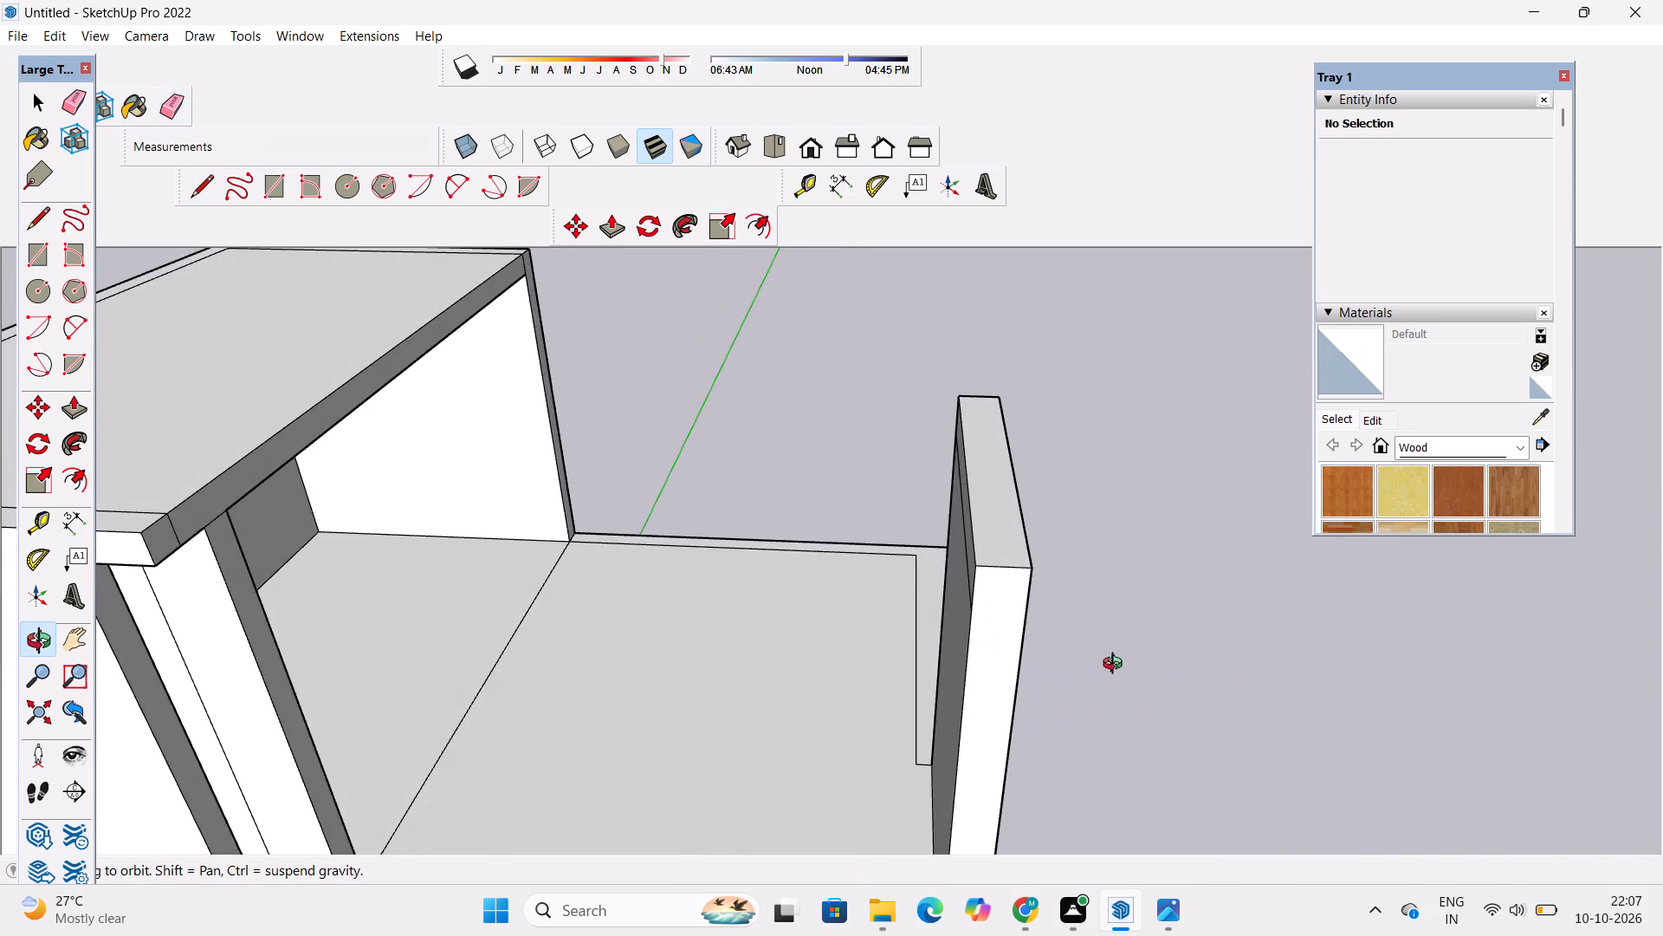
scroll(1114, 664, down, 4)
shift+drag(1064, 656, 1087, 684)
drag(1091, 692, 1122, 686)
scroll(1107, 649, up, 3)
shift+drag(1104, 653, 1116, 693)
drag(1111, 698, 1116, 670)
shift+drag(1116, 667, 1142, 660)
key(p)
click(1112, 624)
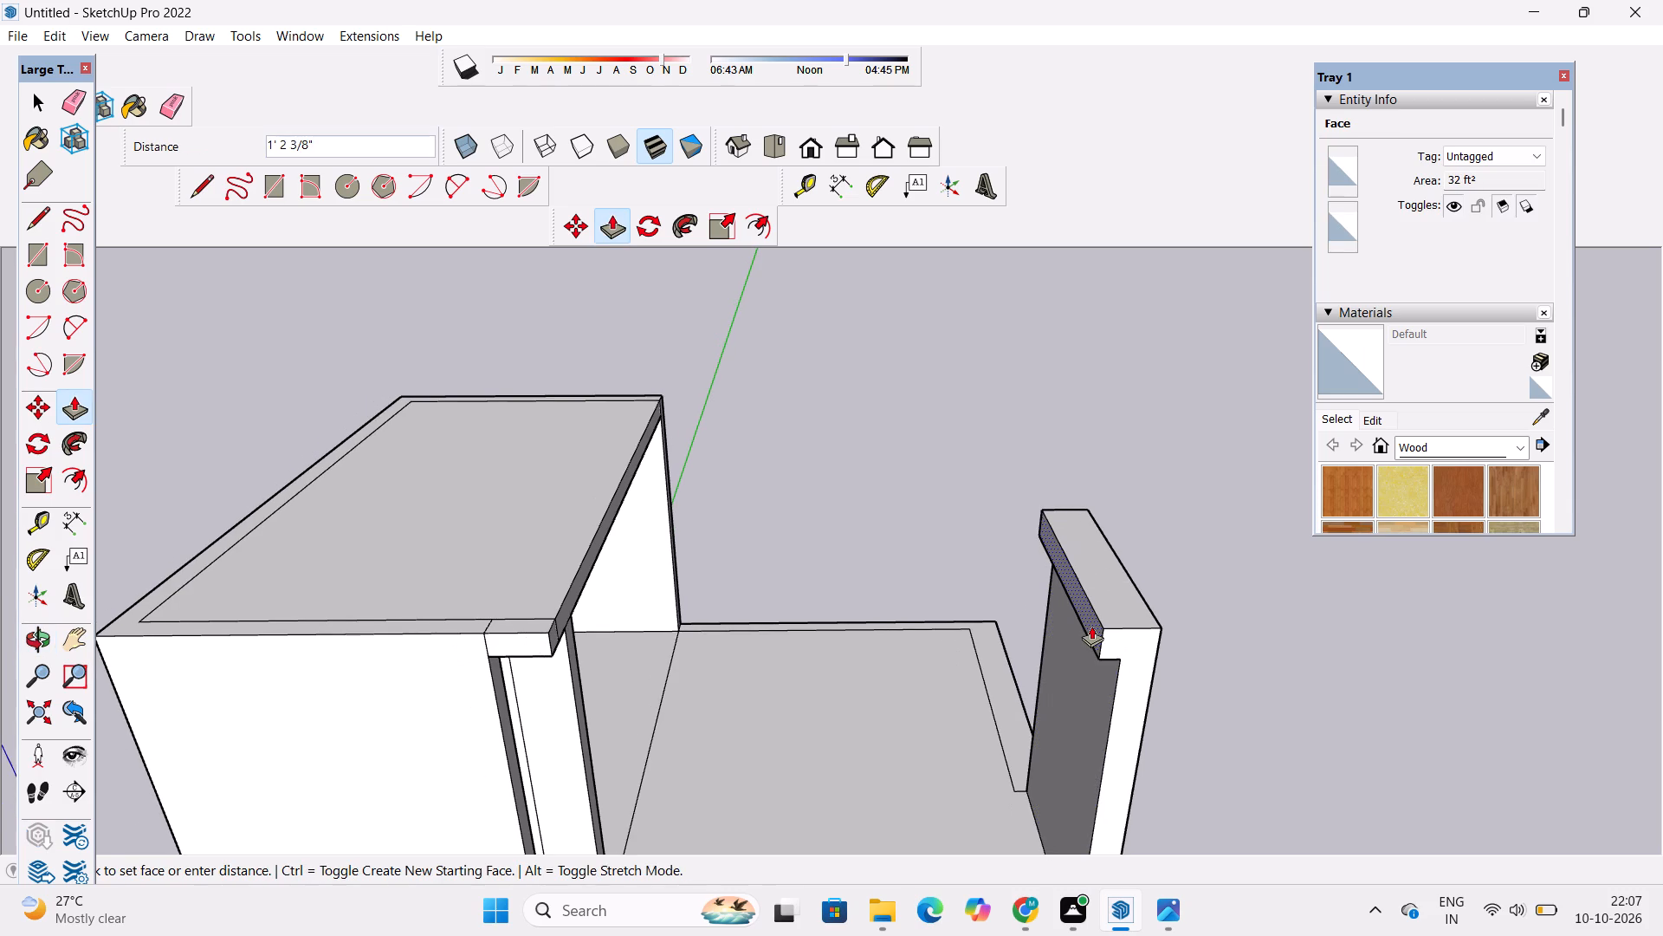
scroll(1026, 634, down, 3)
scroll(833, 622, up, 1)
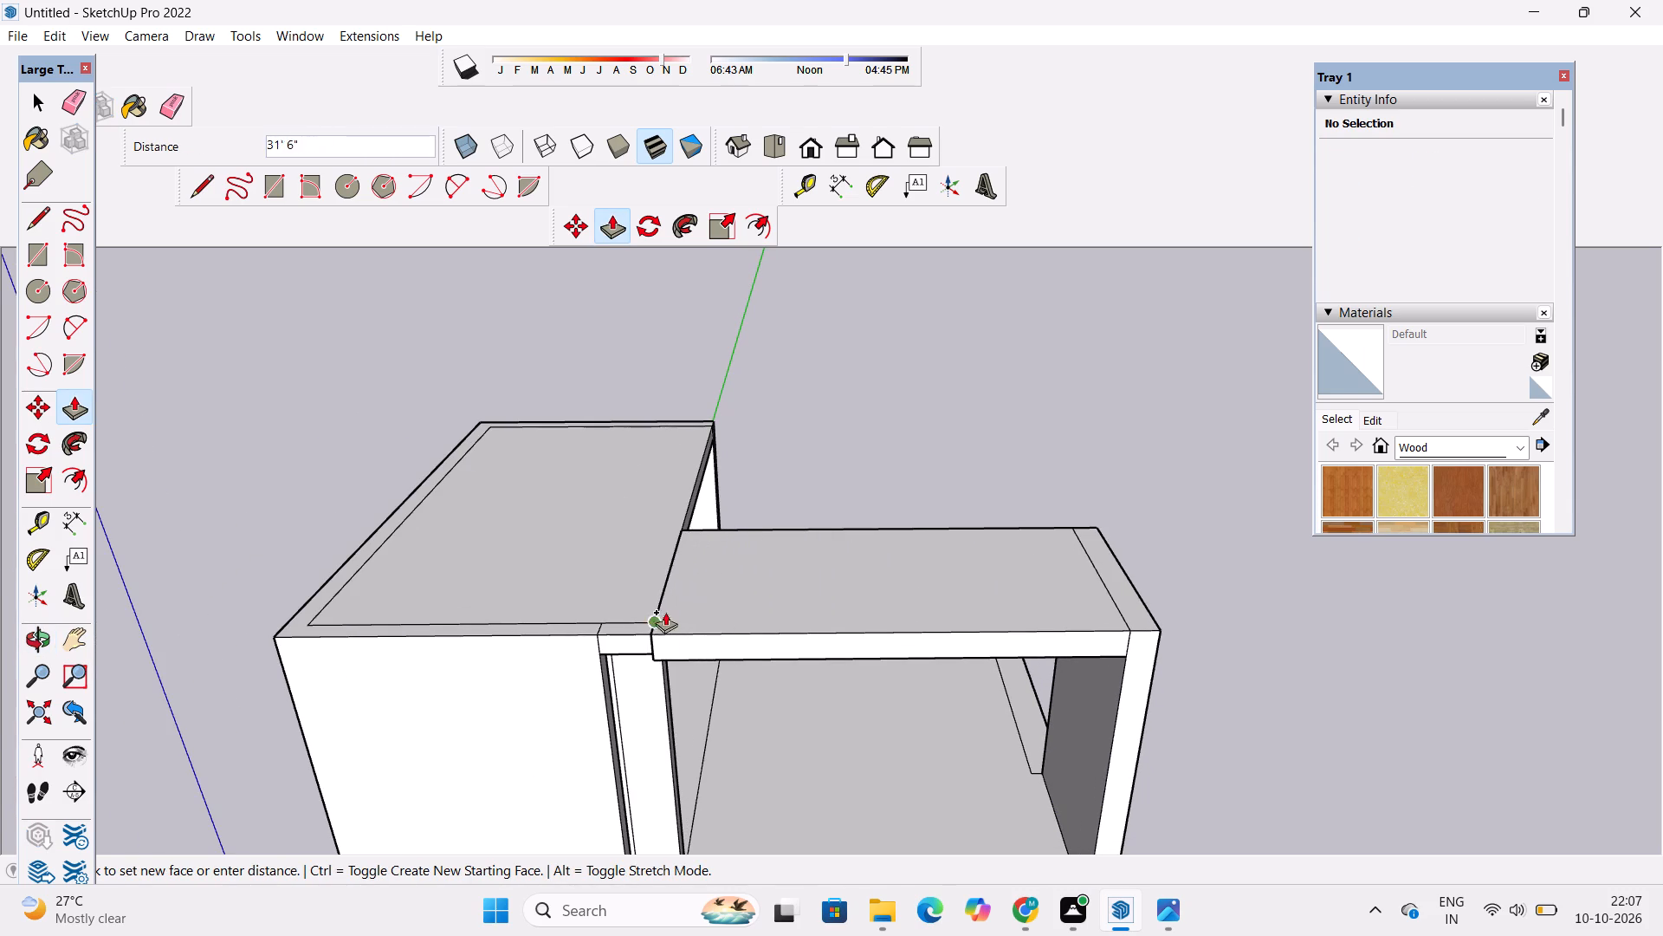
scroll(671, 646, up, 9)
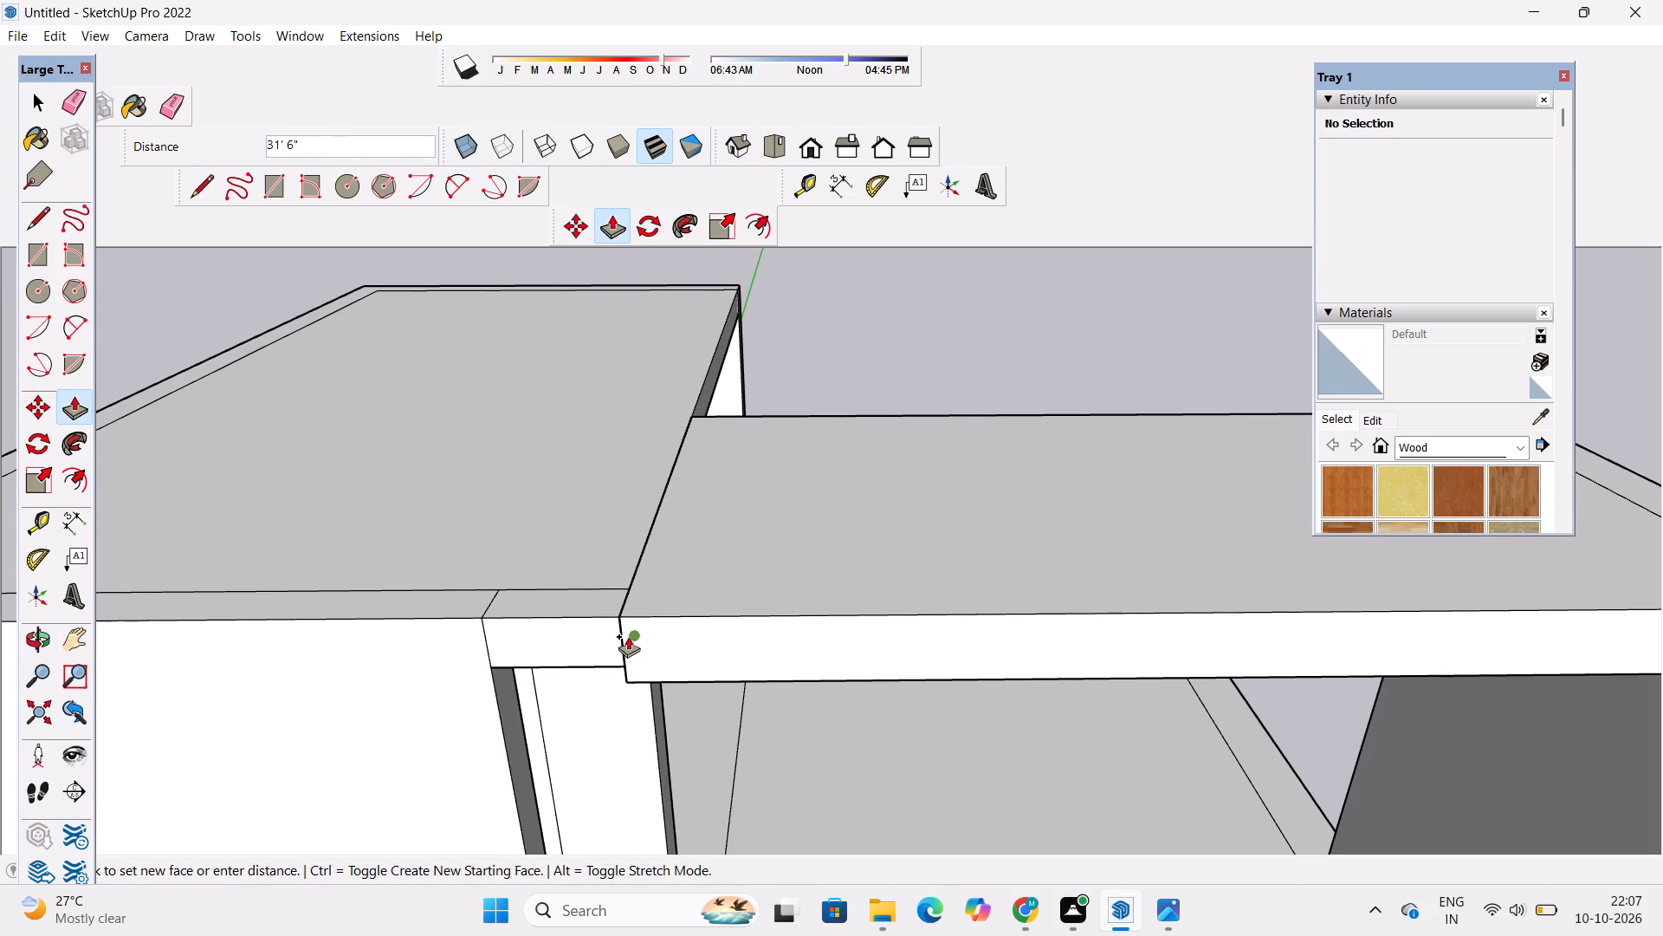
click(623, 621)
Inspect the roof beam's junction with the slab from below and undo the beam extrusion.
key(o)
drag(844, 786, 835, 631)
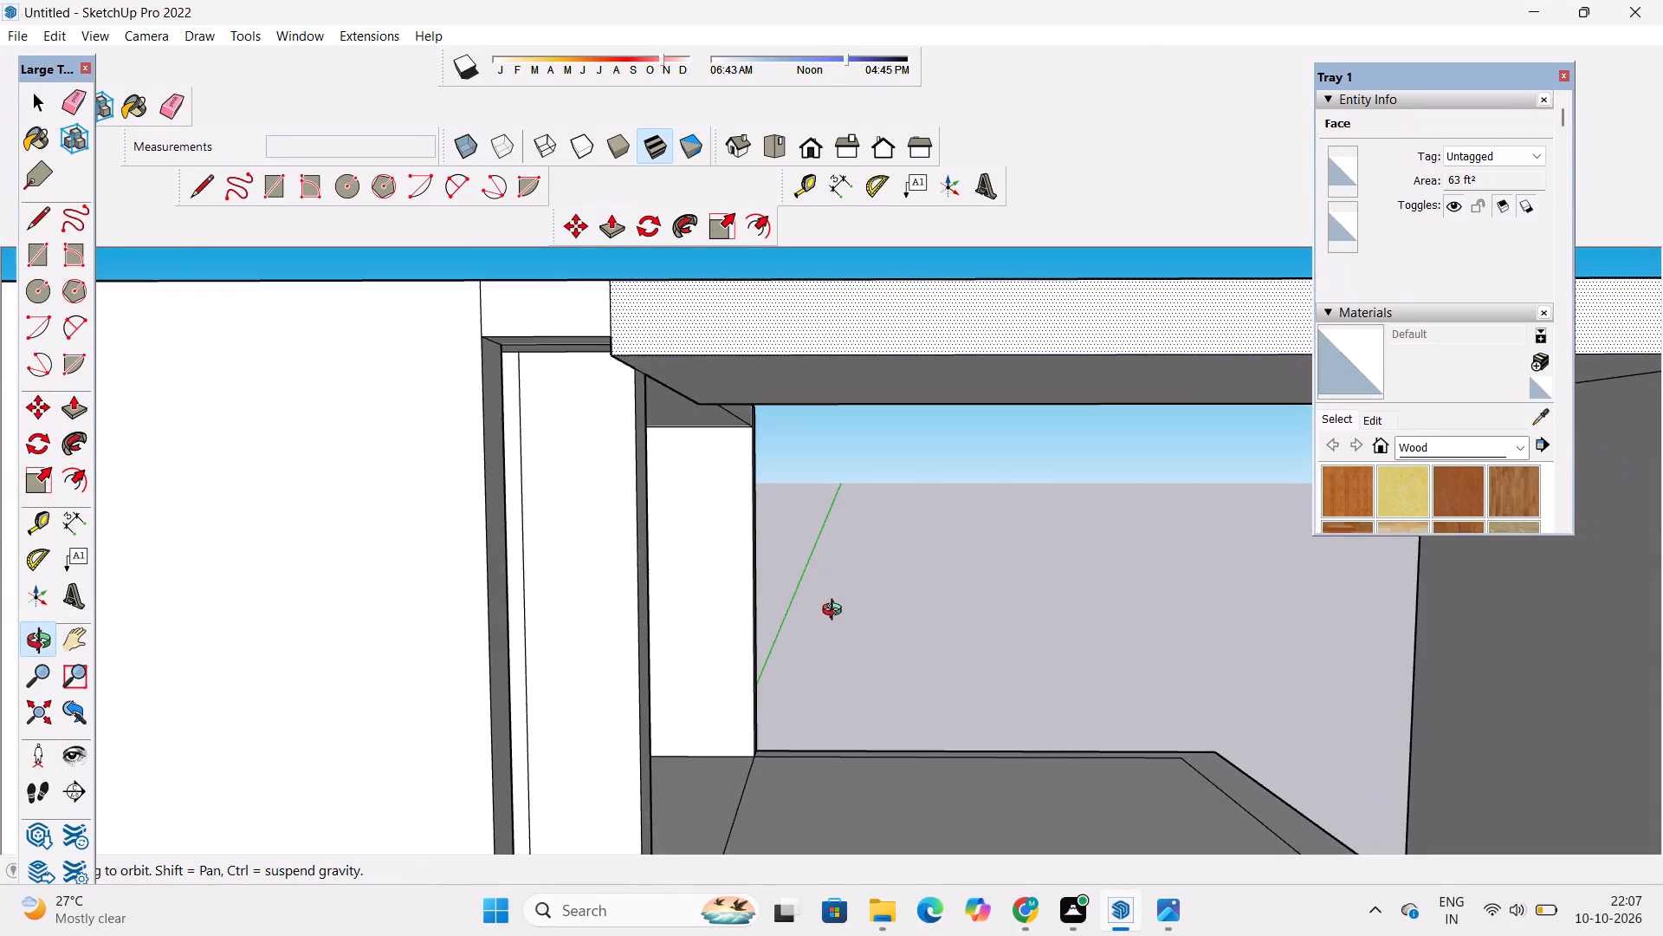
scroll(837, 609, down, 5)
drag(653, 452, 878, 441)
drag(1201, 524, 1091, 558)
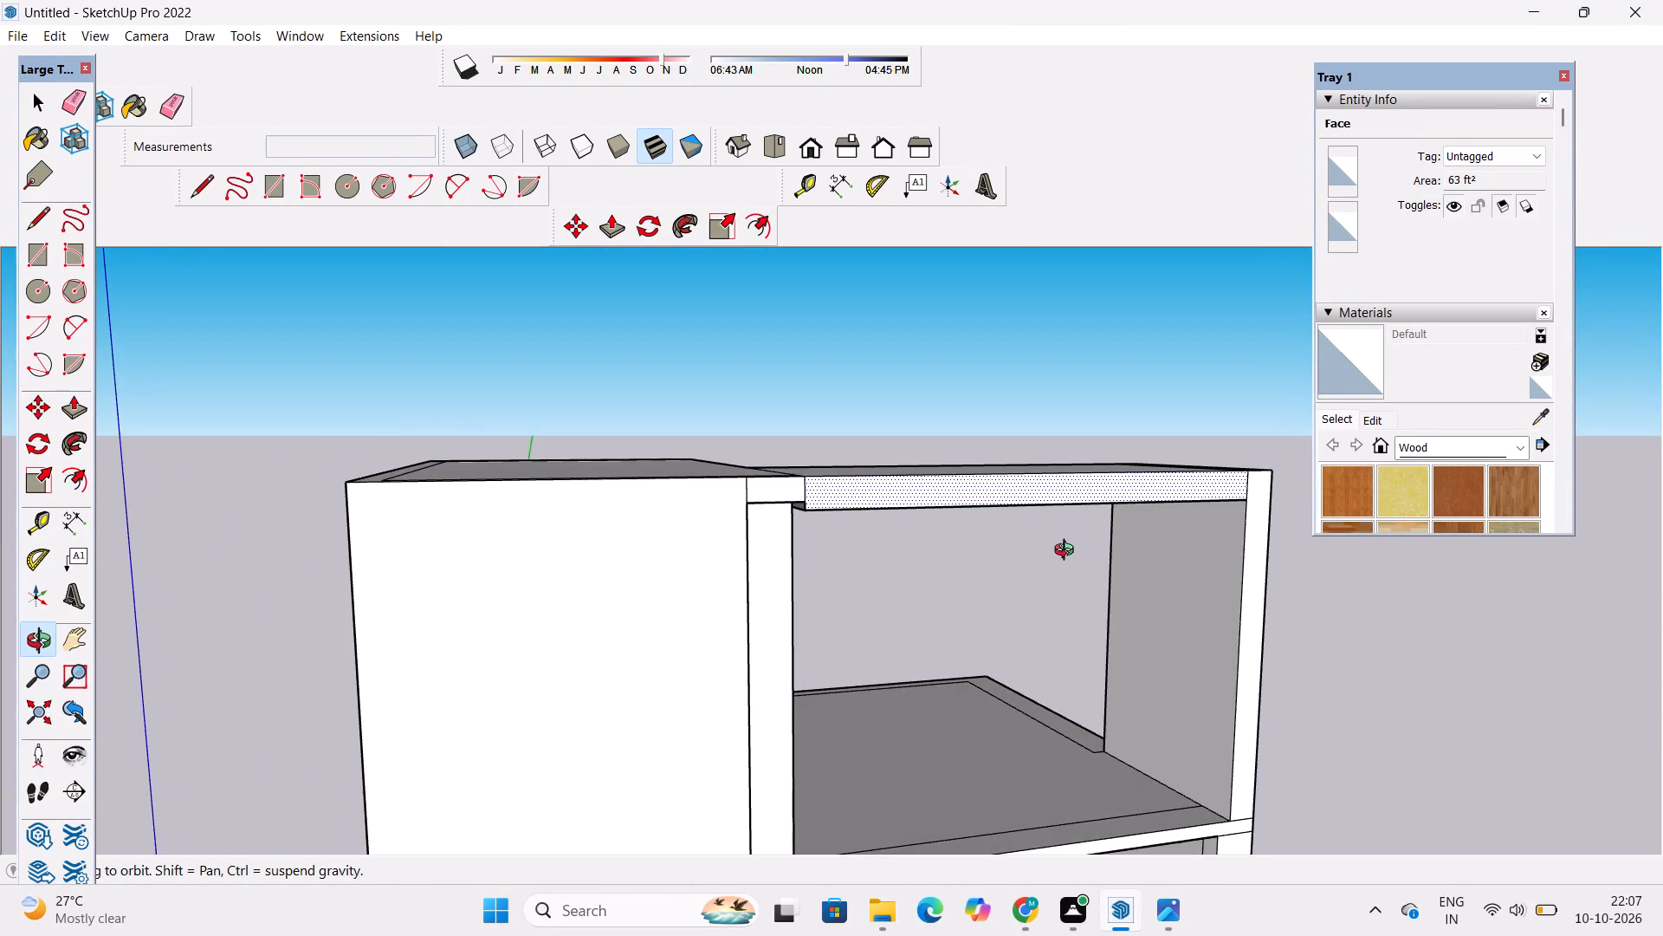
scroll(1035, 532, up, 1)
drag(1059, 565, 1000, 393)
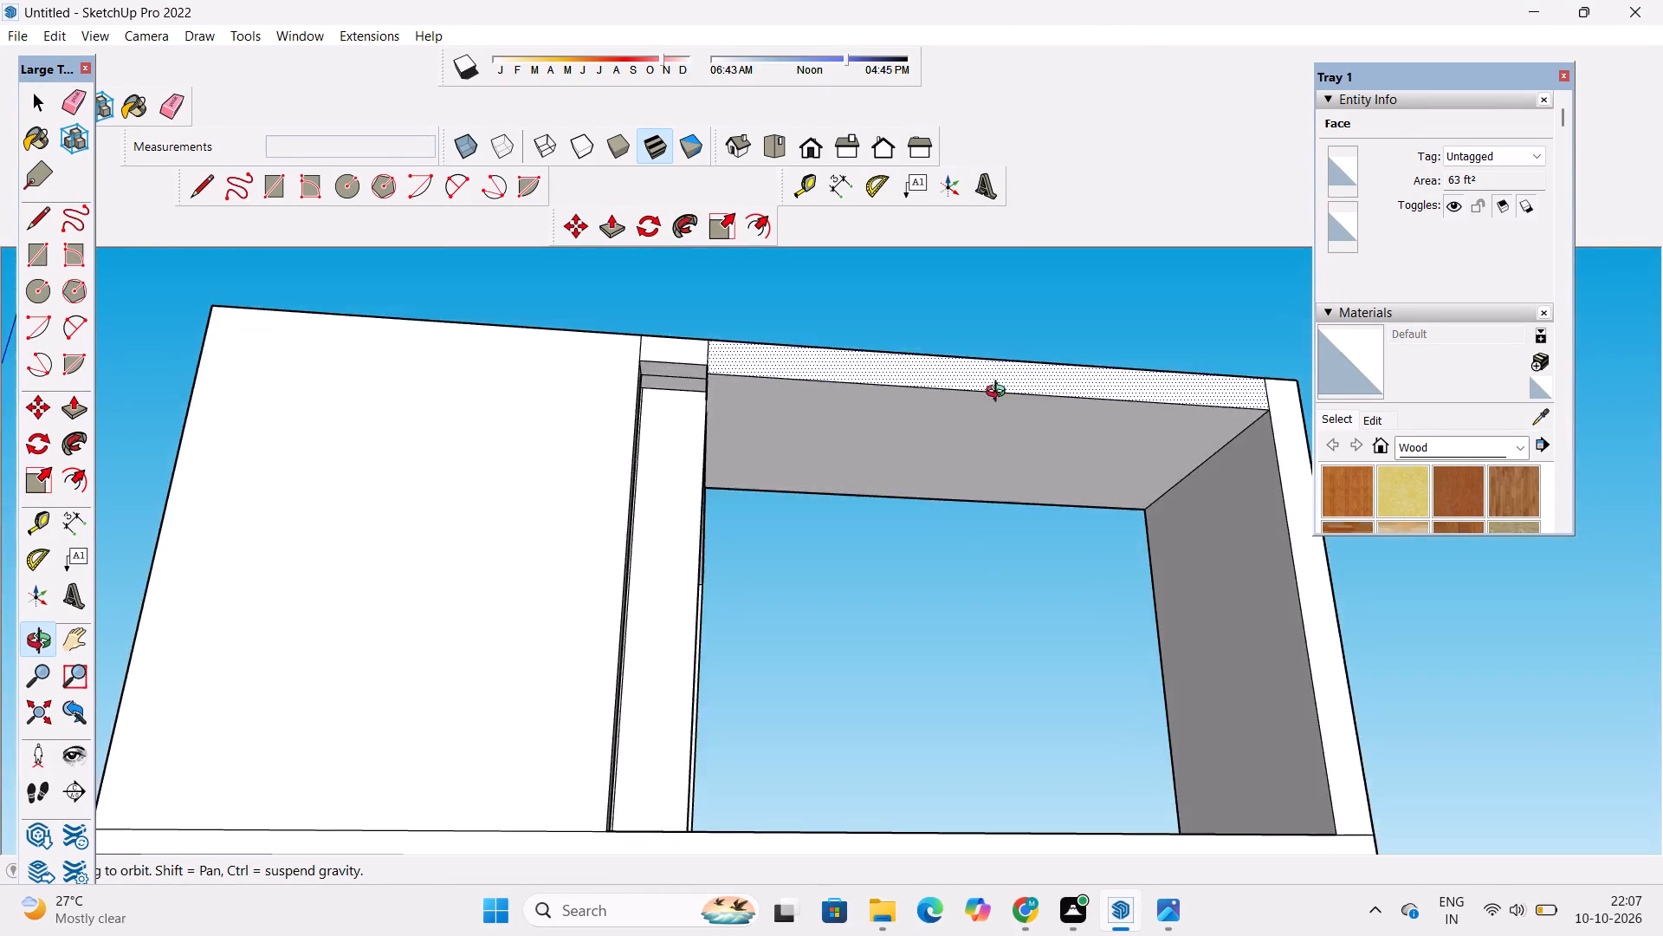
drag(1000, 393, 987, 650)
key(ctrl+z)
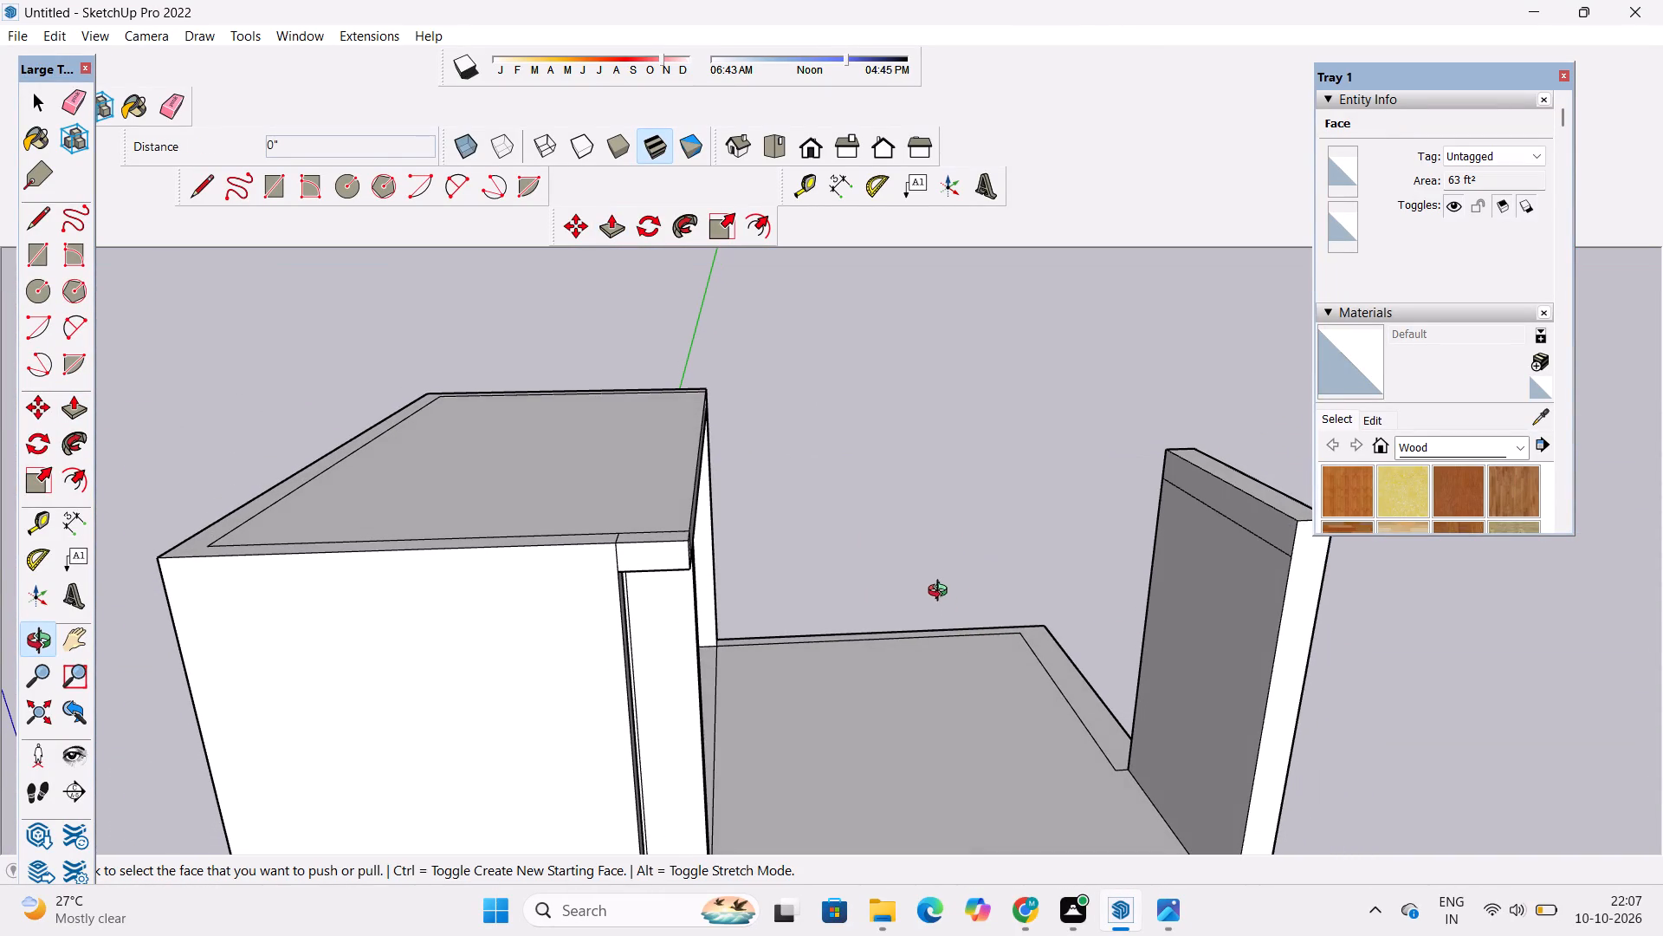
Compare the marked strip at the terrace wall's top with the thickness of the roof slab's edge.
drag(958, 582, 841, 582)
drag(834, 592, 813, 609)
click(915, 556)
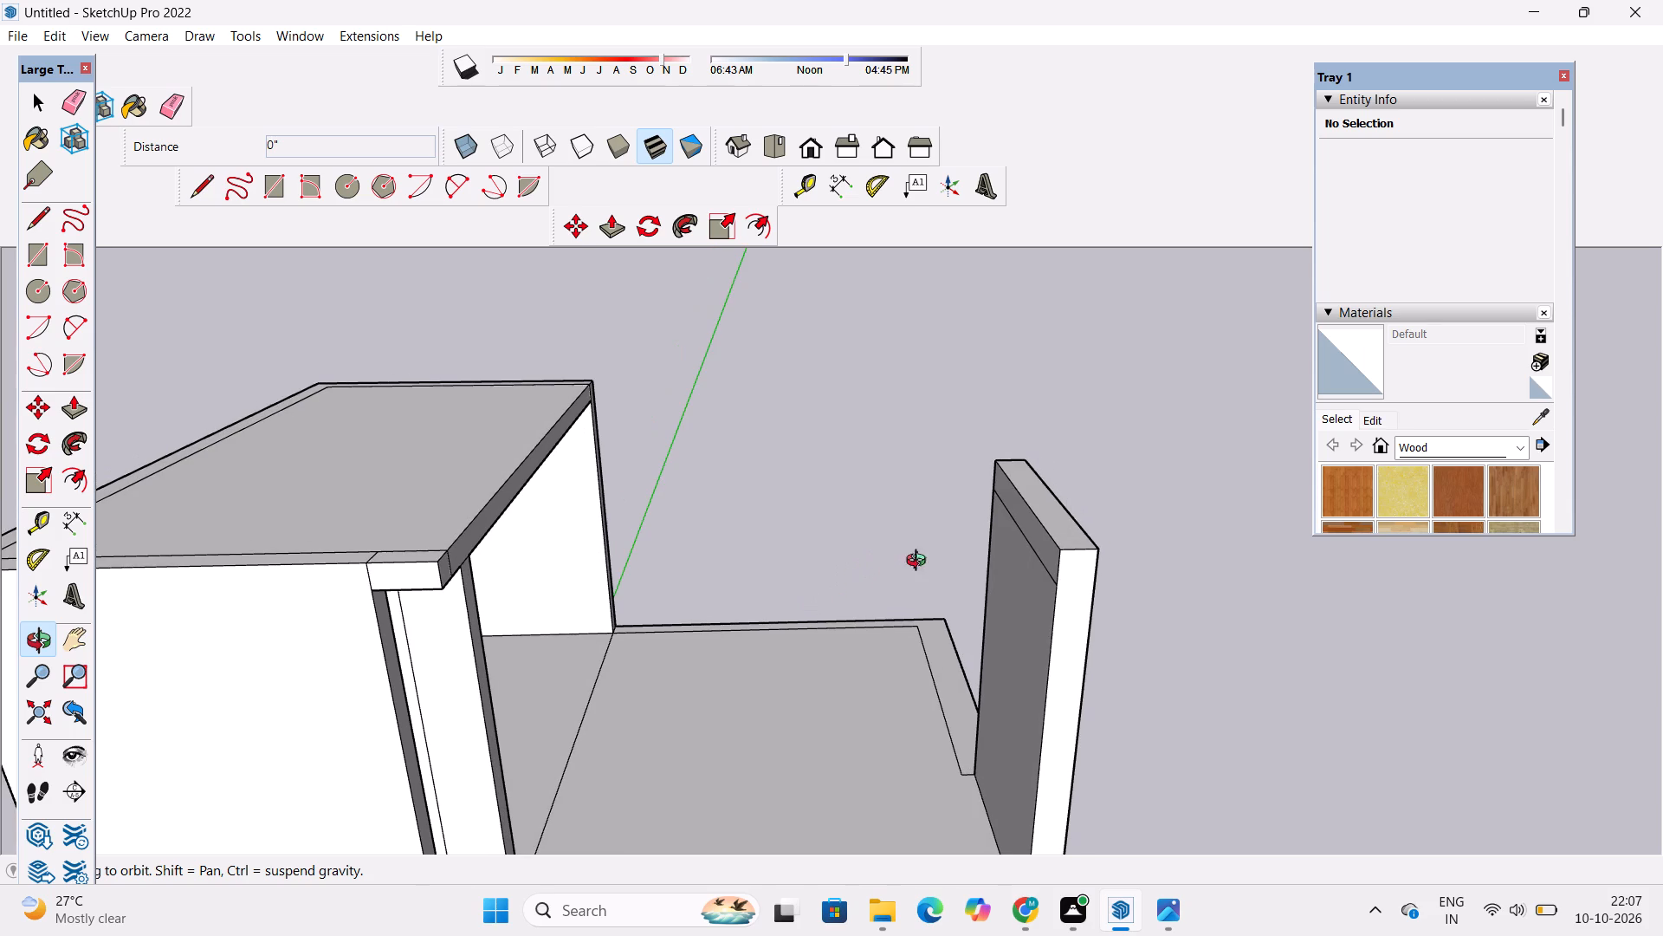
scroll(1014, 575, up, 3)
drag(1019, 573, 1069, 574)
drag(1038, 588, 854, 594)
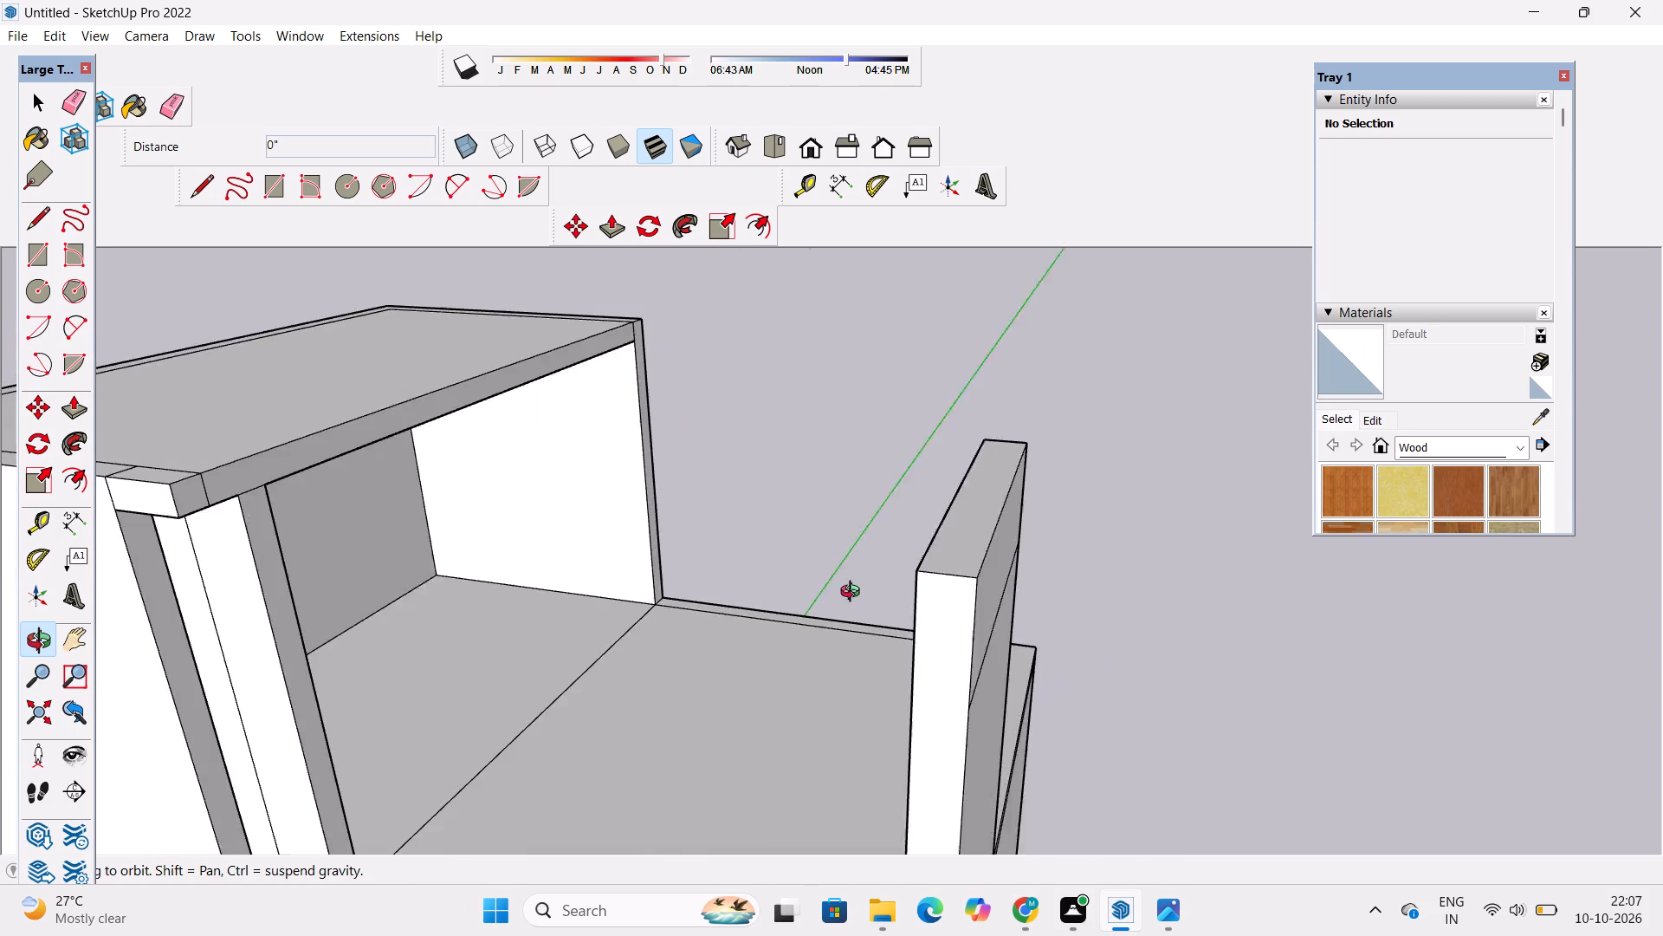
drag(854, 594, 848, 588)
drag(838, 579, 1051, 639)
scroll(816, 585, up, 3)
scroll(799, 561, down, 7)
drag(913, 615, 1023, 612)
drag(1032, 603, 917, 597)
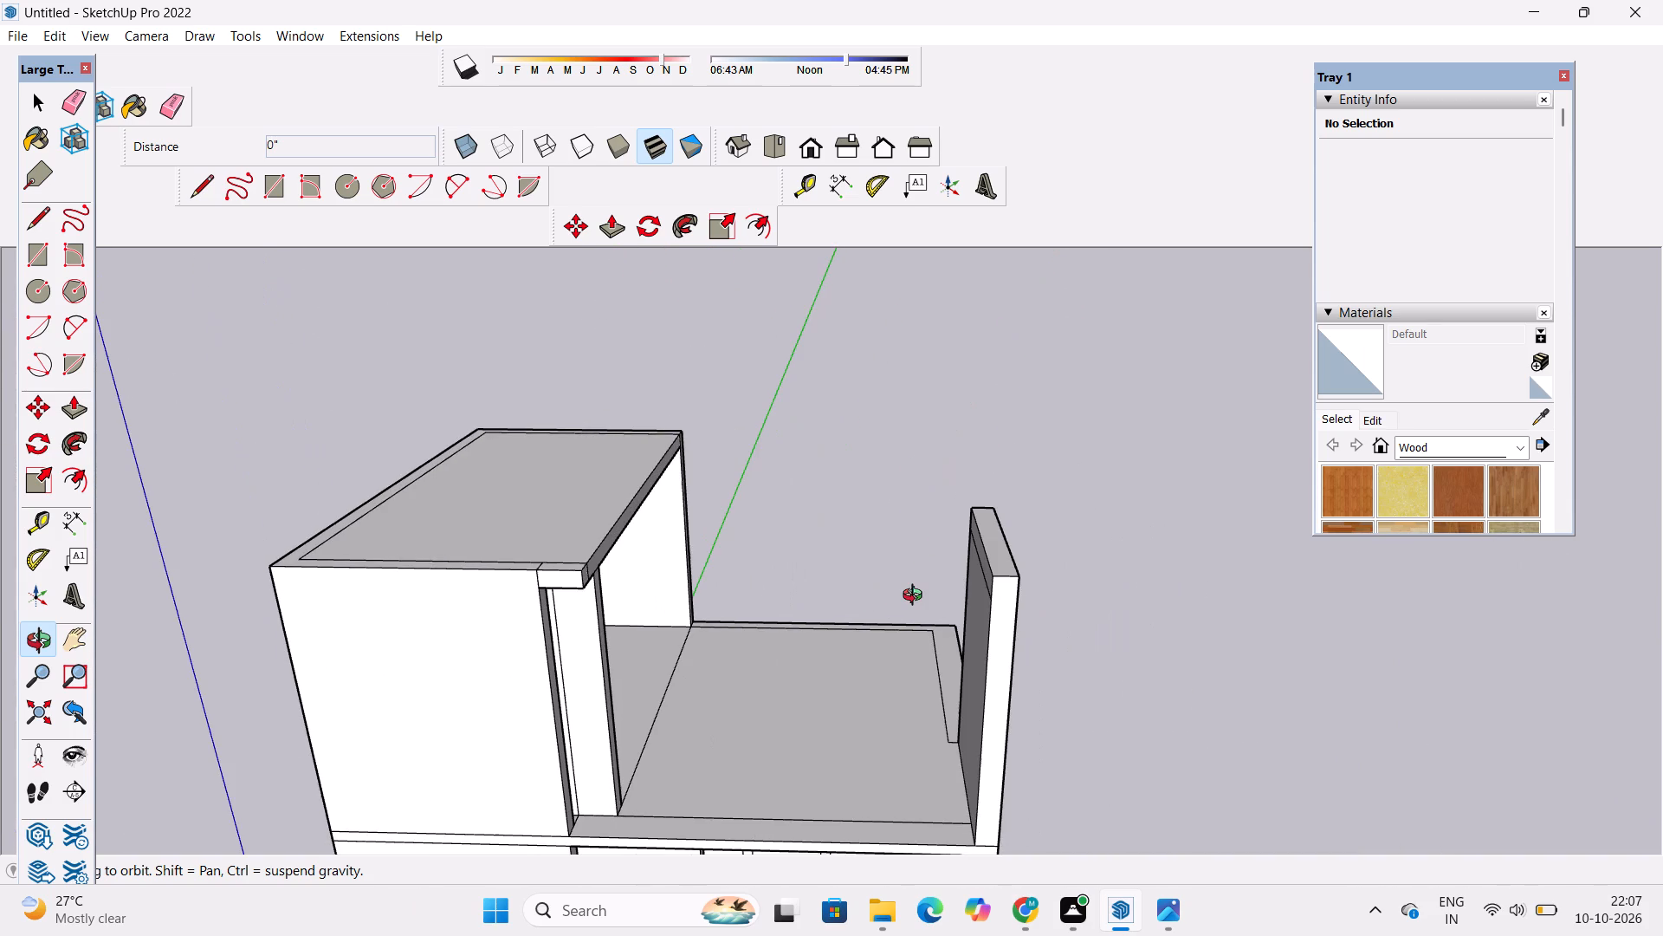
drag(942, 611, 1059, 608)
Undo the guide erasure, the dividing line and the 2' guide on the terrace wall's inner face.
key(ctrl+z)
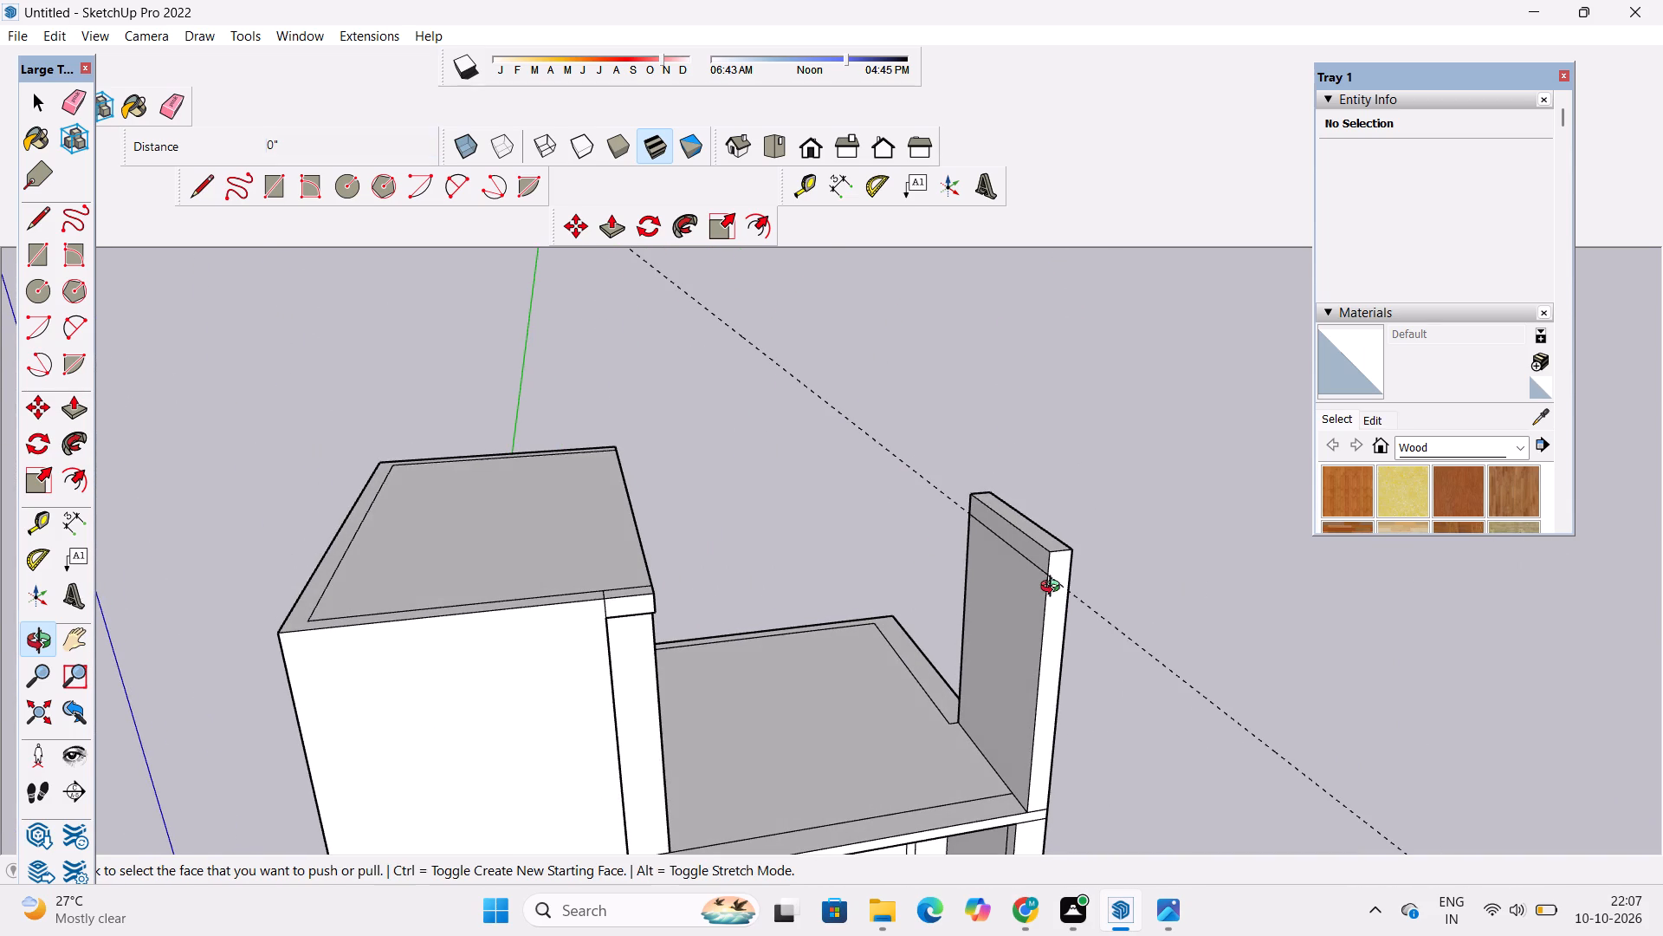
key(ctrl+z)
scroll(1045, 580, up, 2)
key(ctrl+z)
Place a guide line 1.5' below the top edge of the freestanding terrace wall's inner face.
key(t)
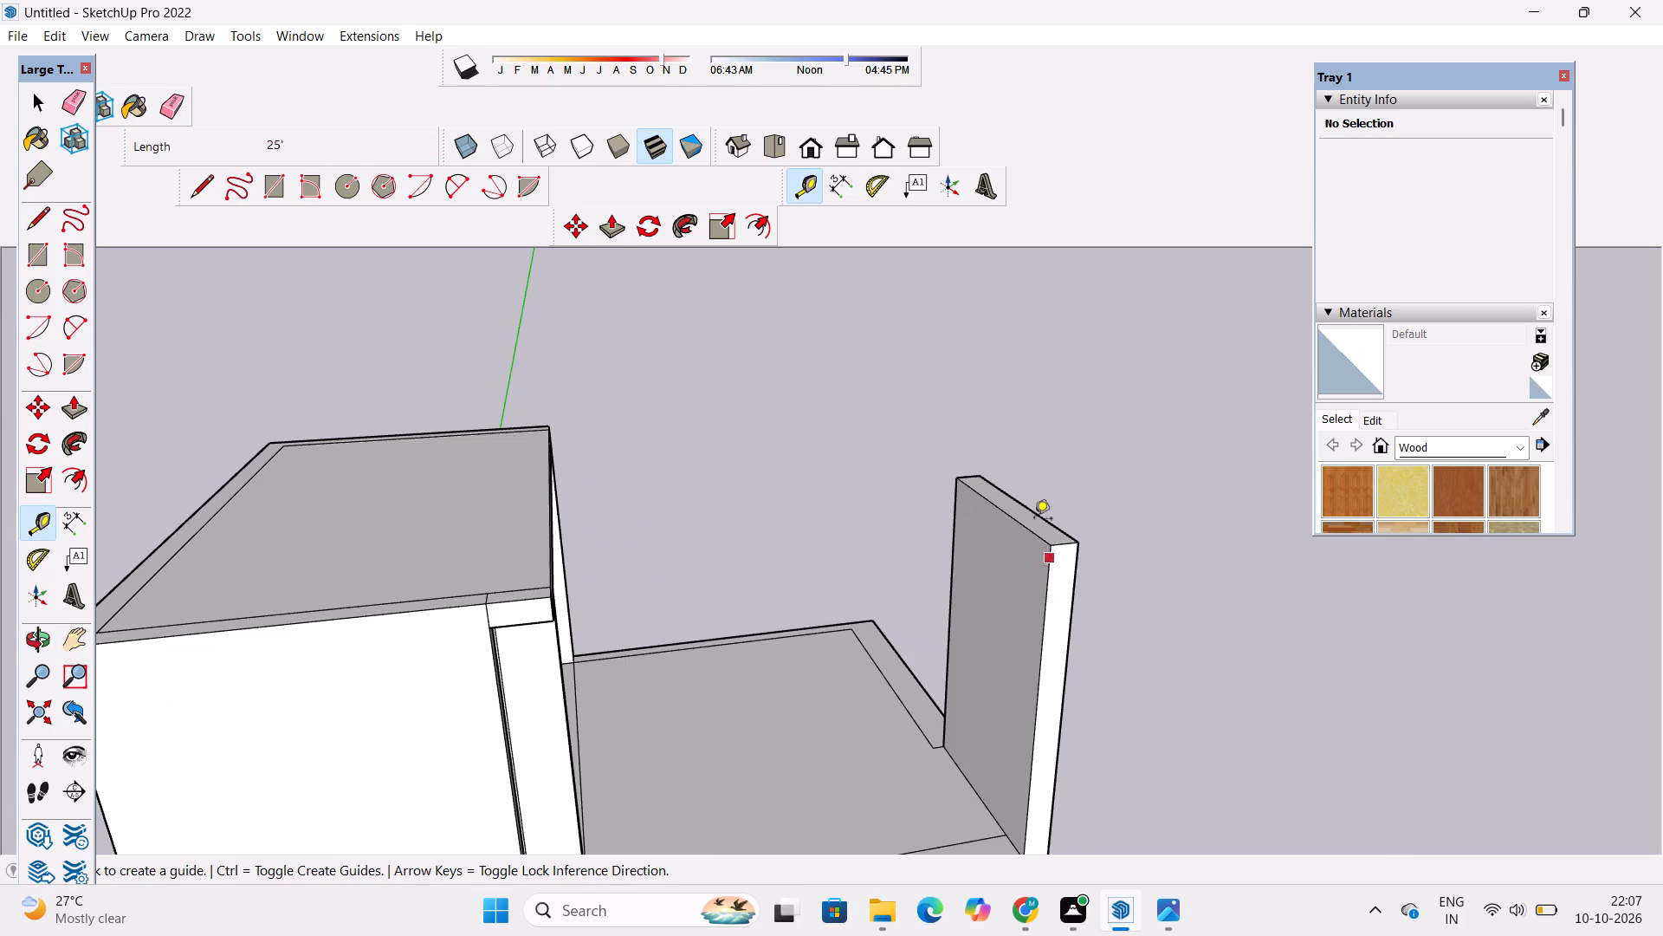
scroll(1029, 501, up, 3)
click(977, 512)
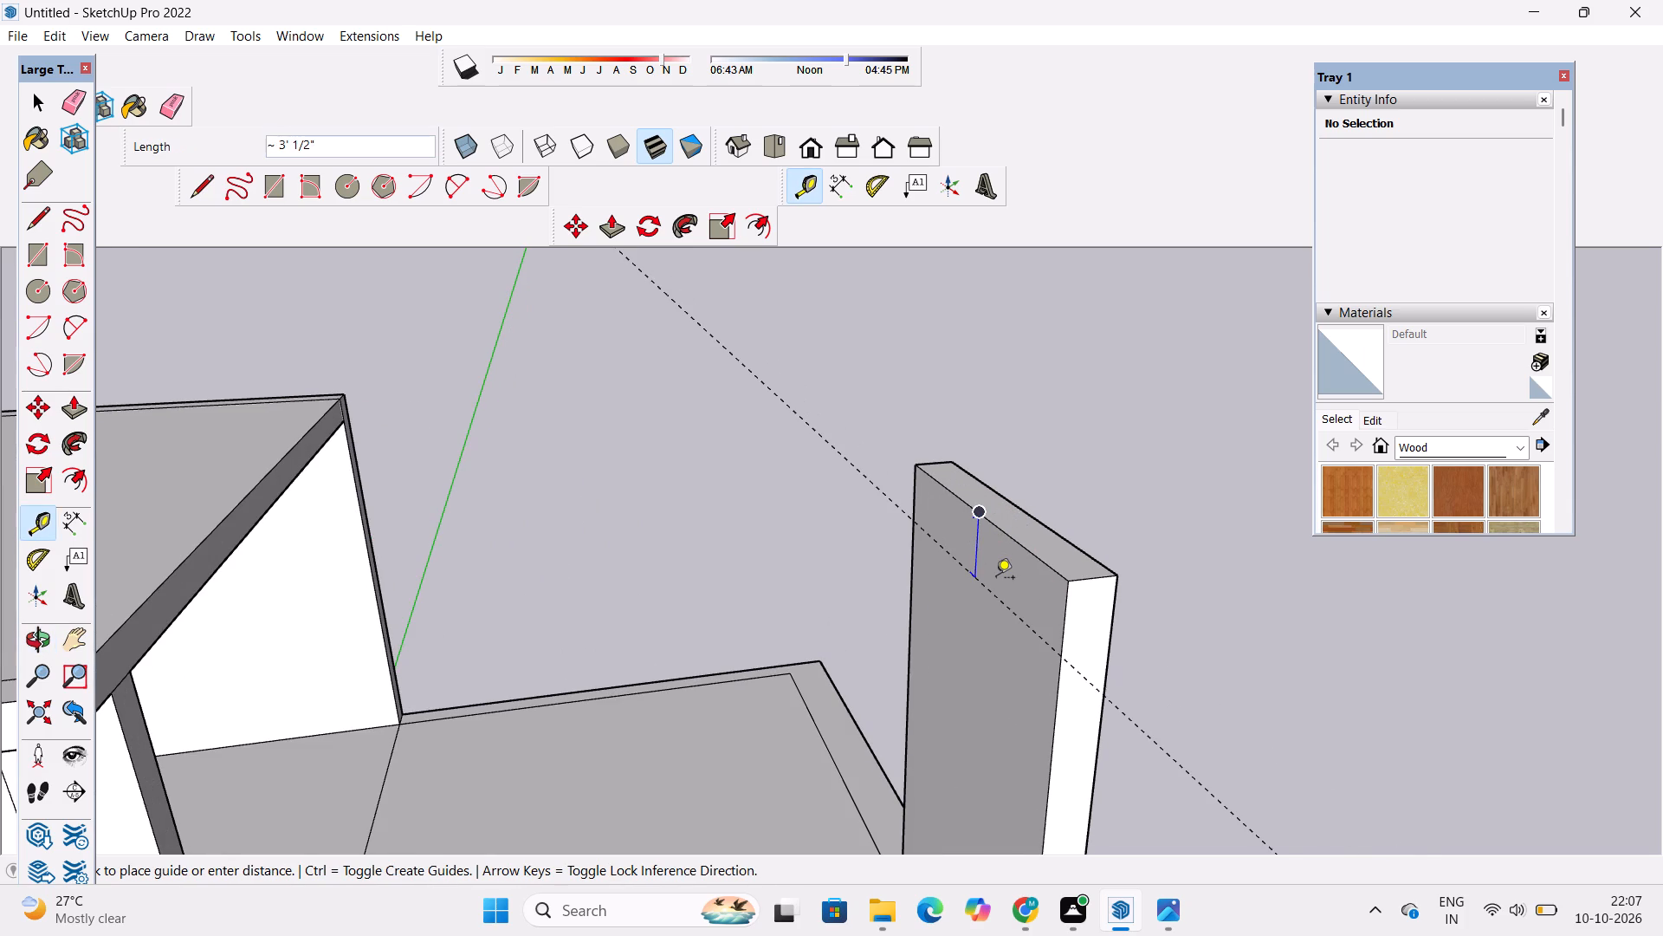
text(1.5')
key(Return)
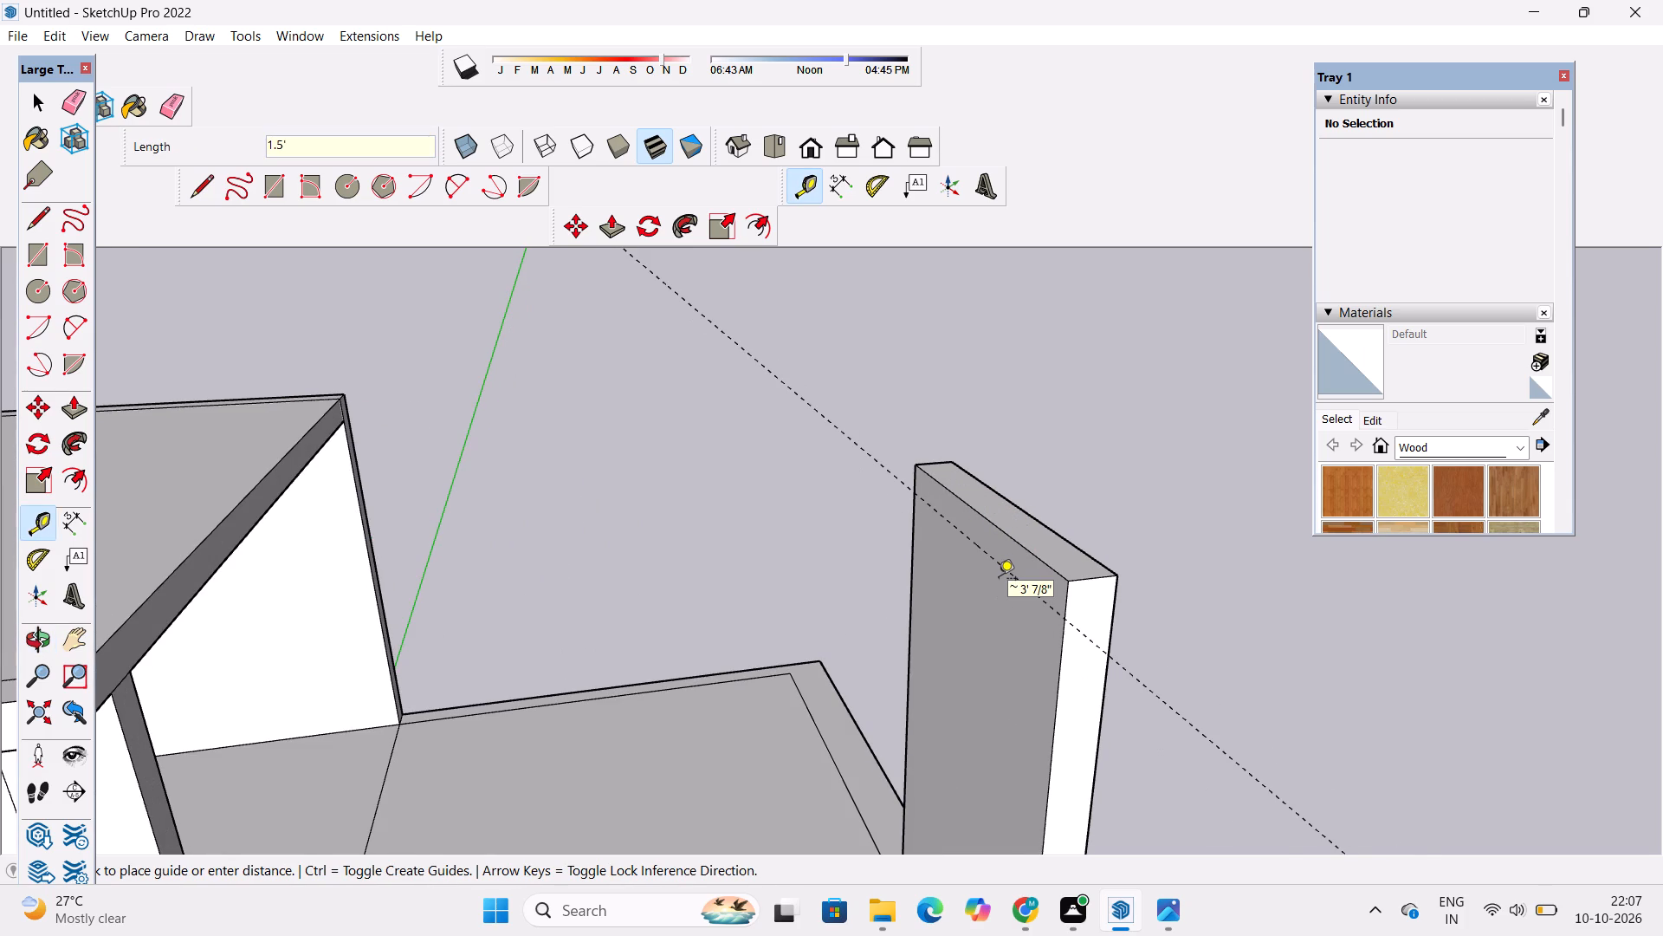
Draw a 16' line along the 1.5' guide across the terrace wall's inner face and erase the guide.
key(l)
scroll(1002, 590, up, 4)
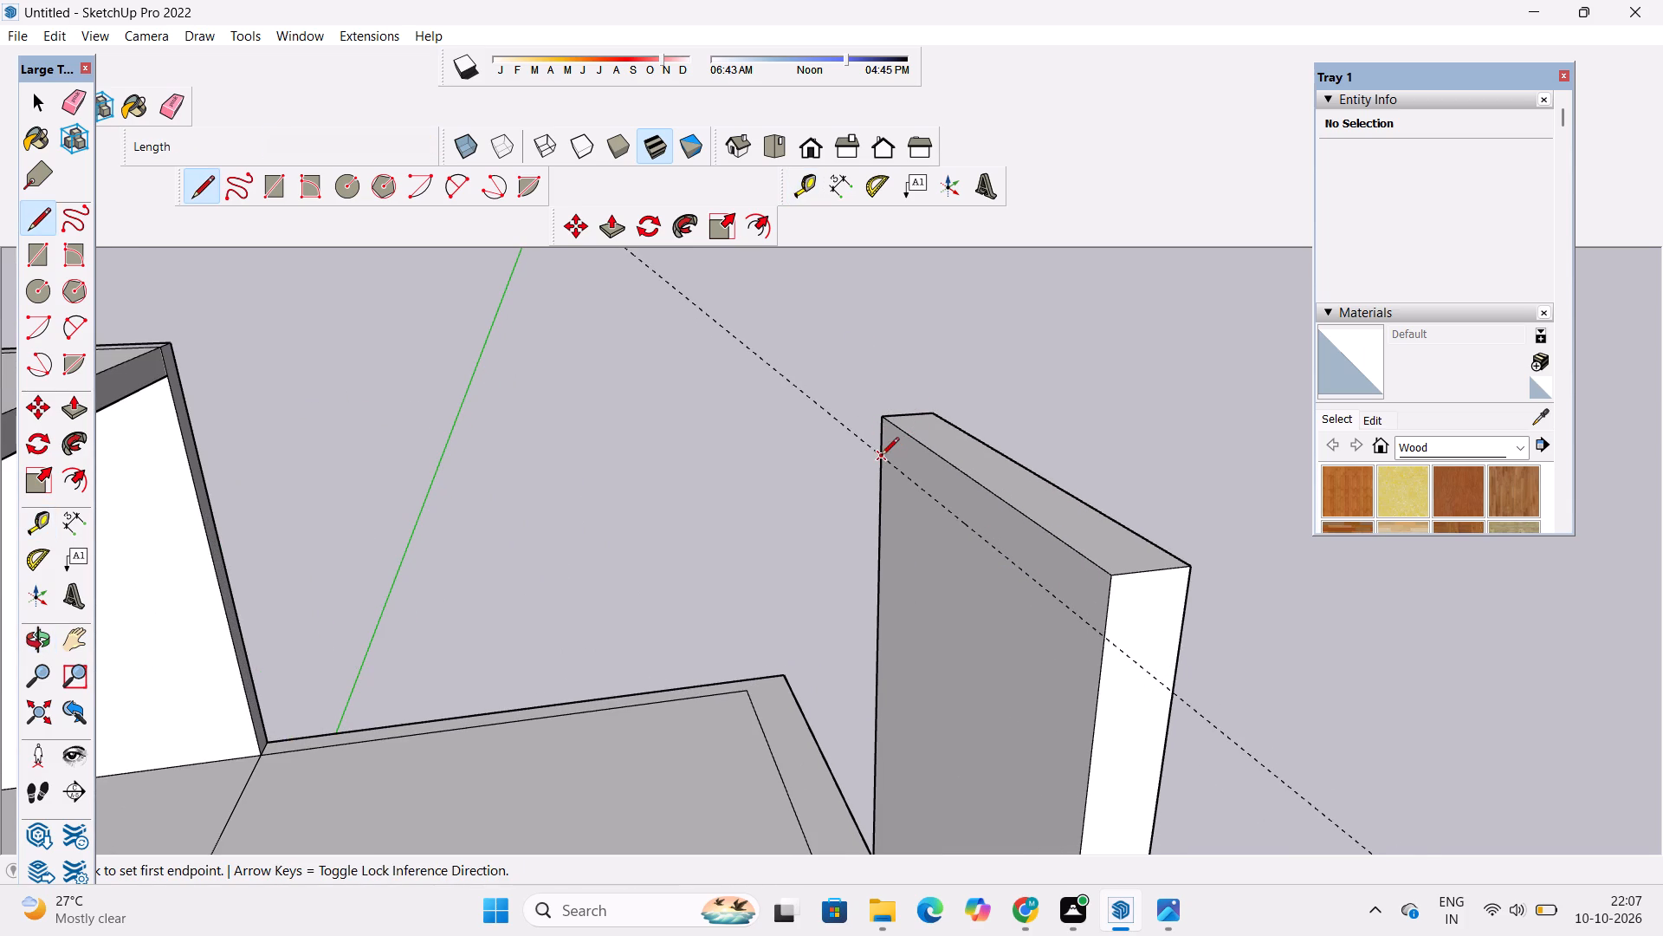
click(880, 457)
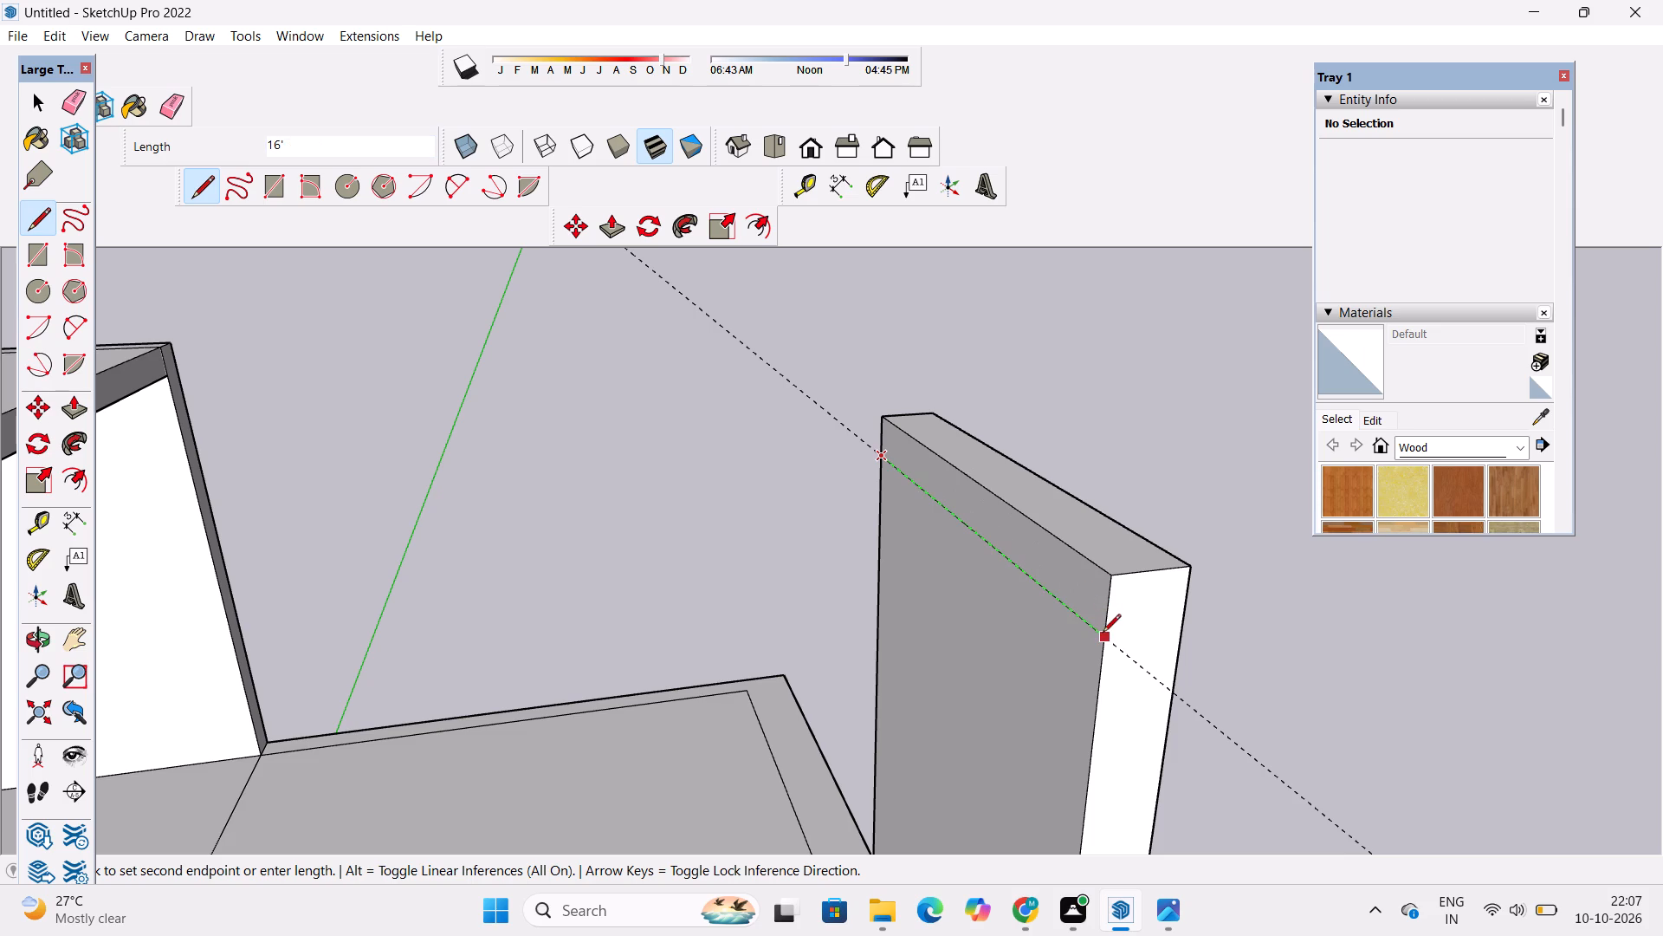
click(1104, 635)
key(e)
drag(1220, 657, 1200, 730)
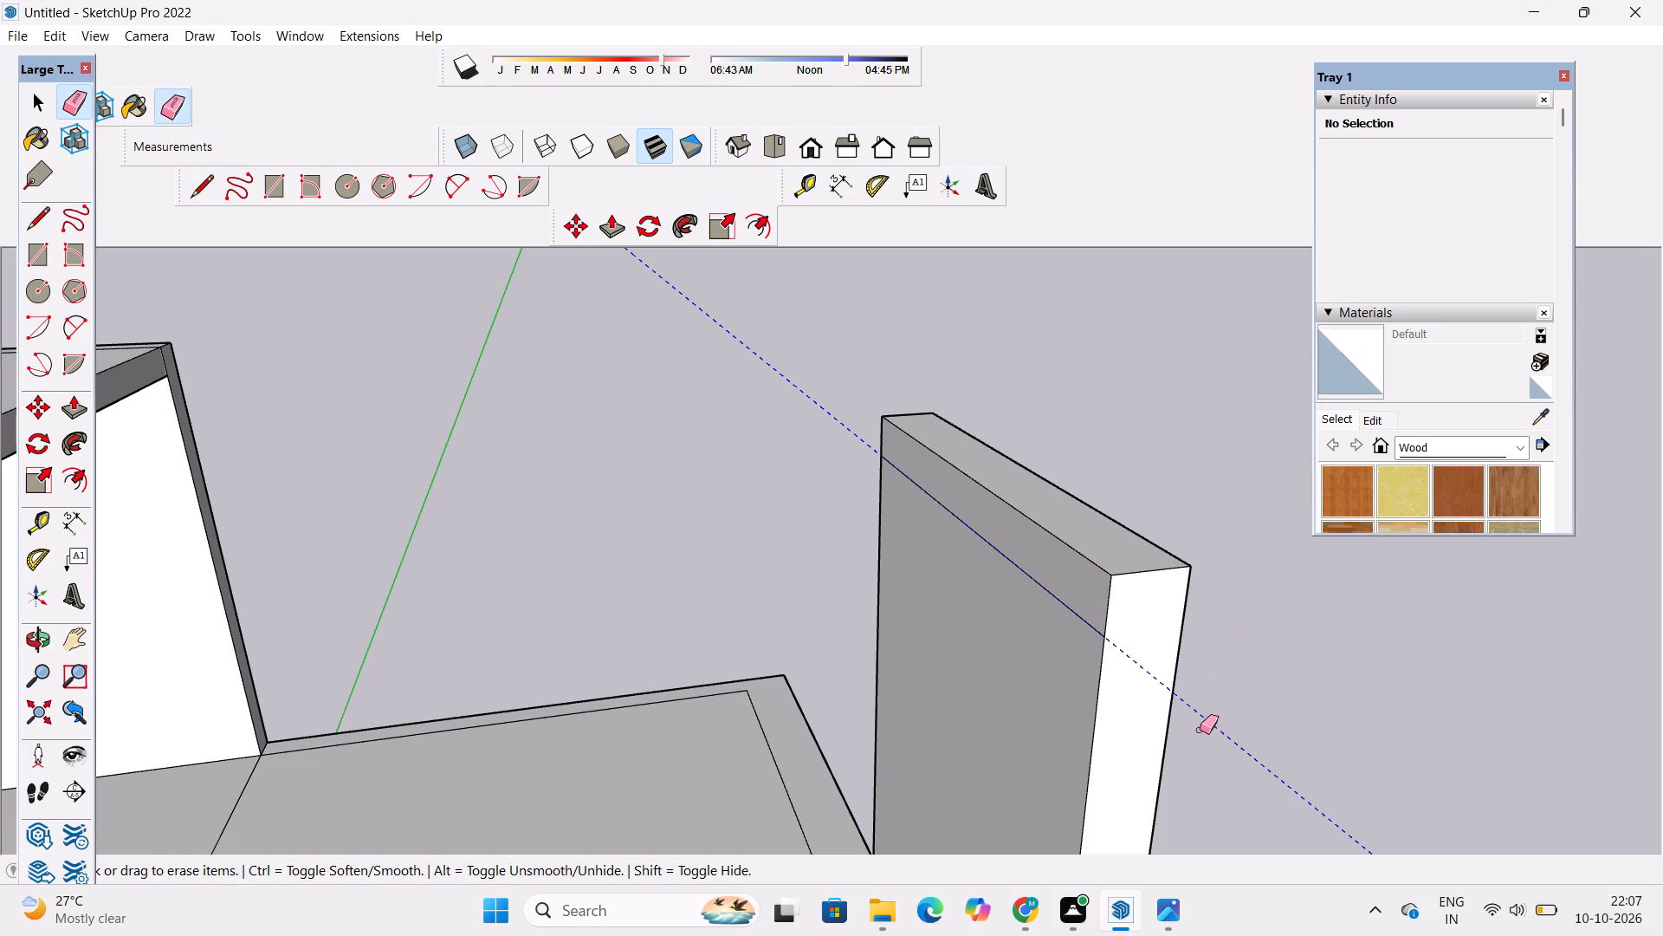
drag(1200, 730, 1199, 731)
Erase the dividing line near the top of the freestanding terrace wall from its outer, end and inner faces.
key(o)
drag(1194, 680, 1115, 677)
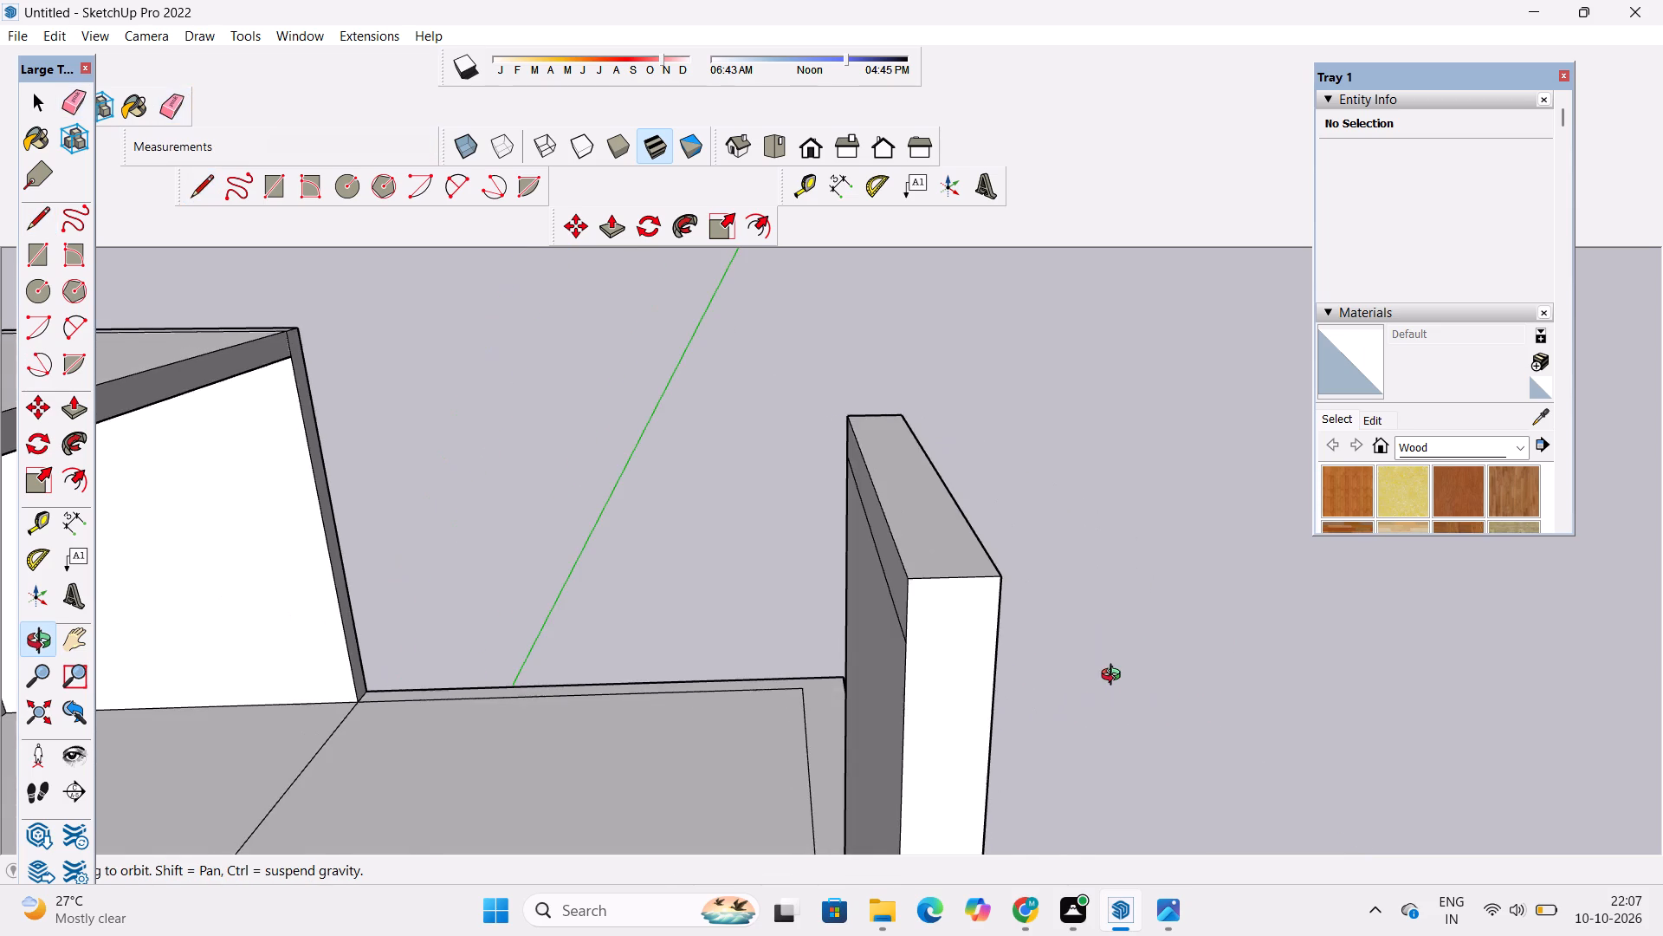
scroll(1115, 677, down, 2)
shift+drag(1115, 677, 1191, 735)
shift+drag(1075, 705, 1181, 633)
shift+drag(1181, 633, 1091, 649)
scroll(1091, 649, down, 2)
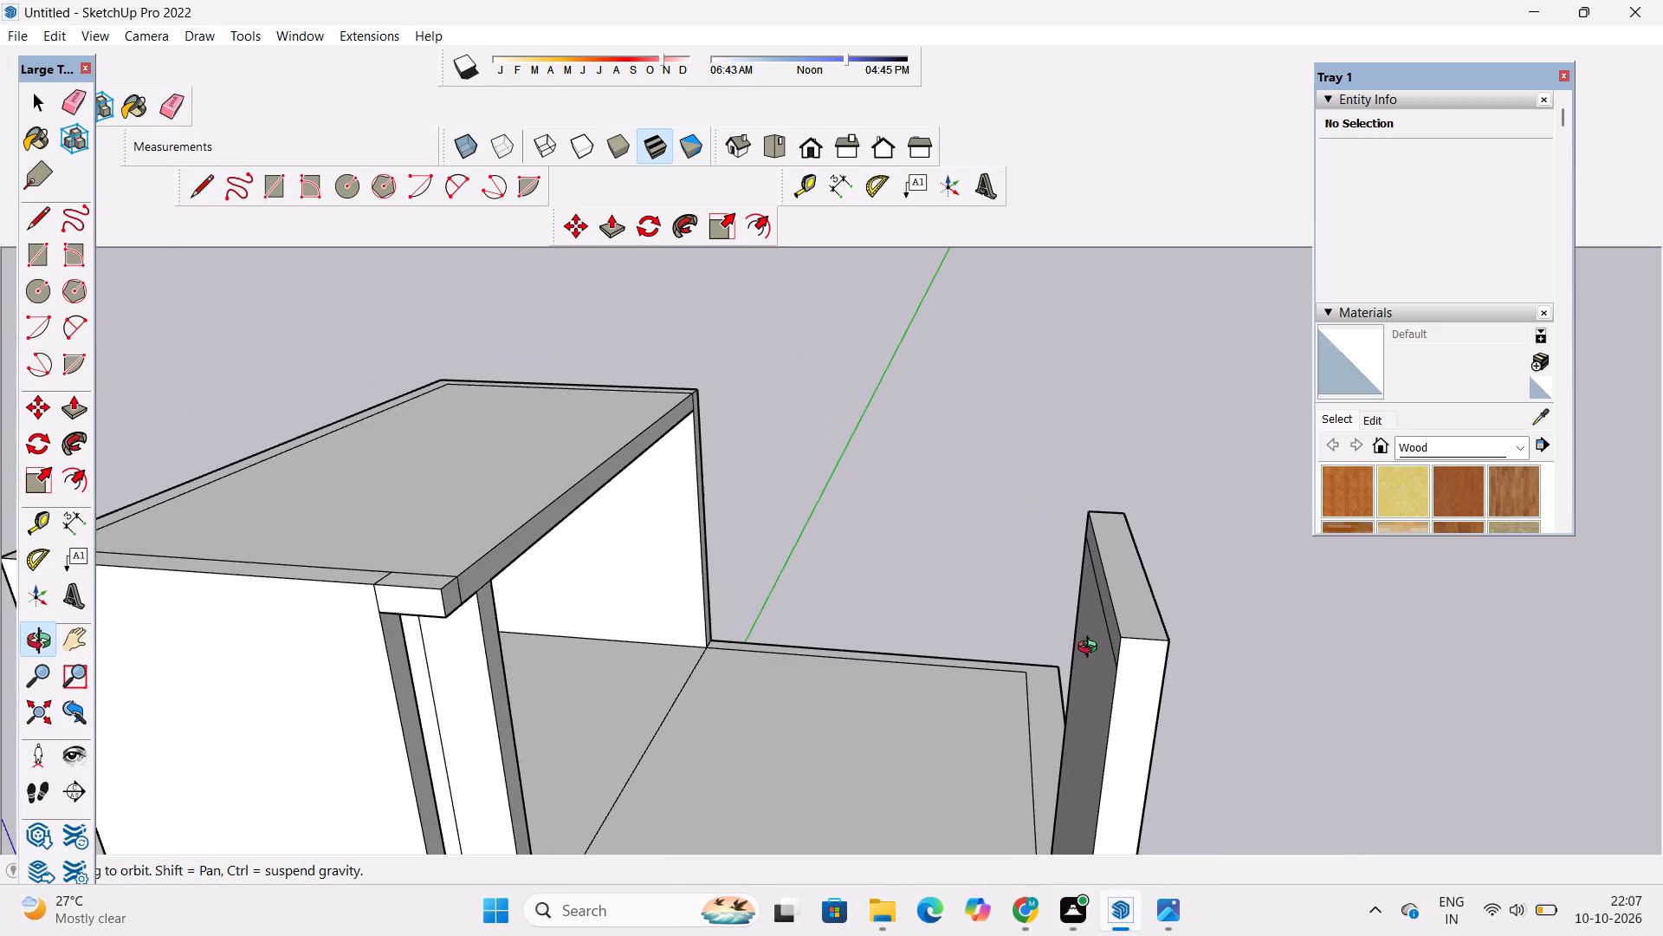
drag(1091, 644, 1018, 655)
scroll(1017, 588, down, 4)
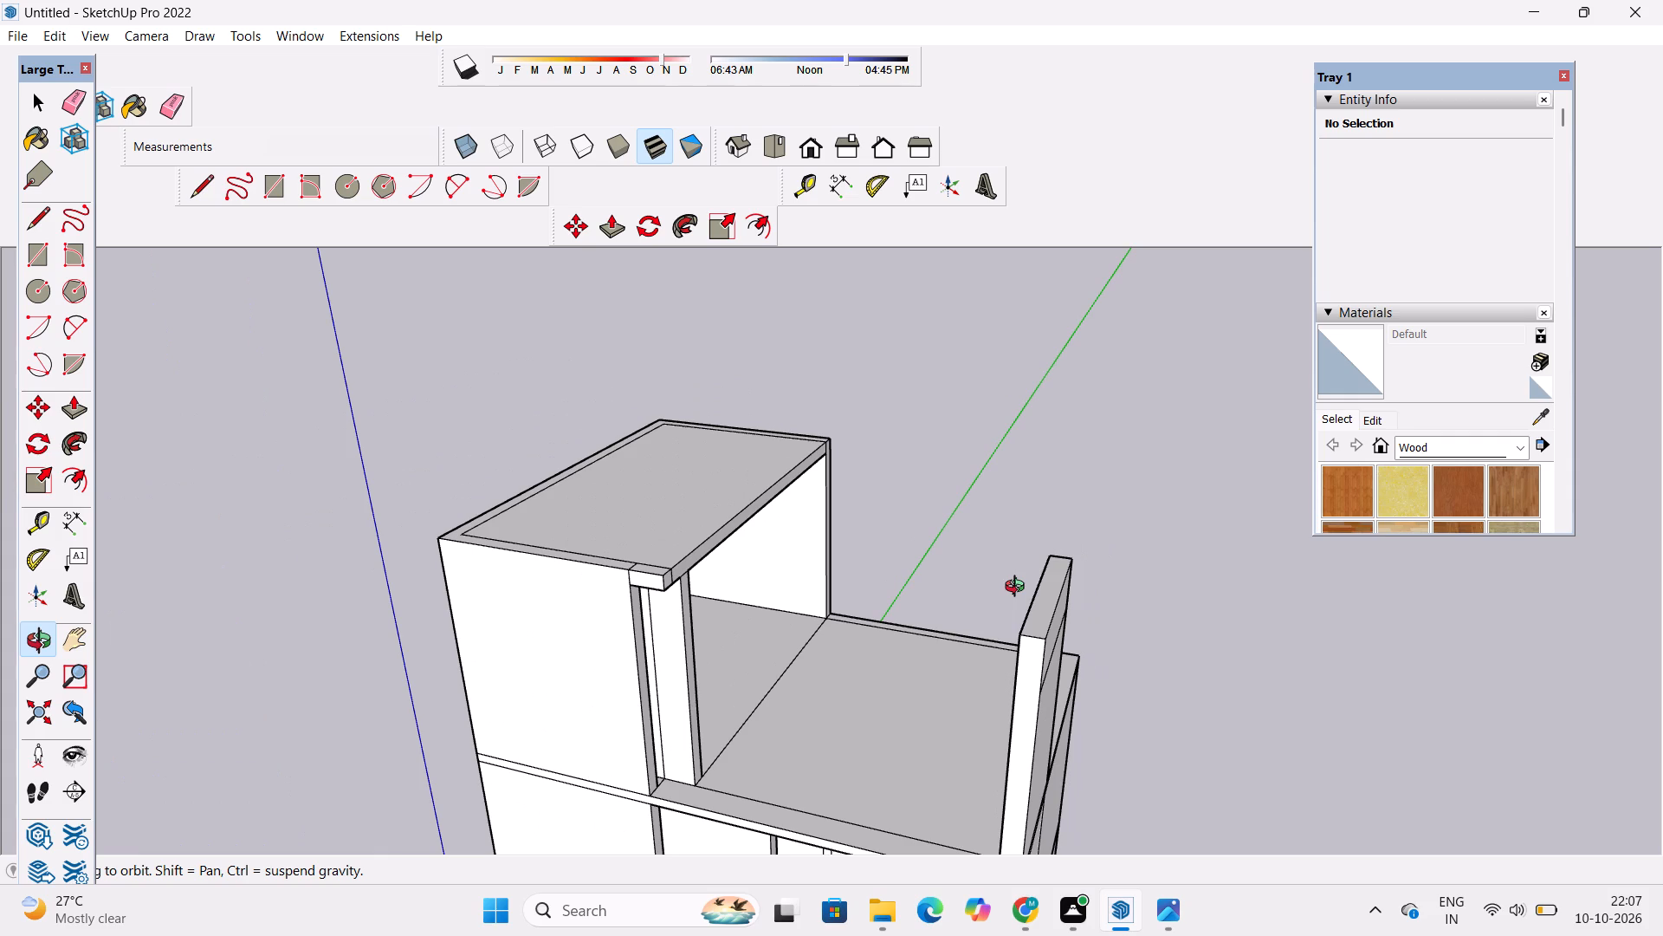
drag(1001, 659, 1001, 710)
drag(1019, 718, 999, 728)
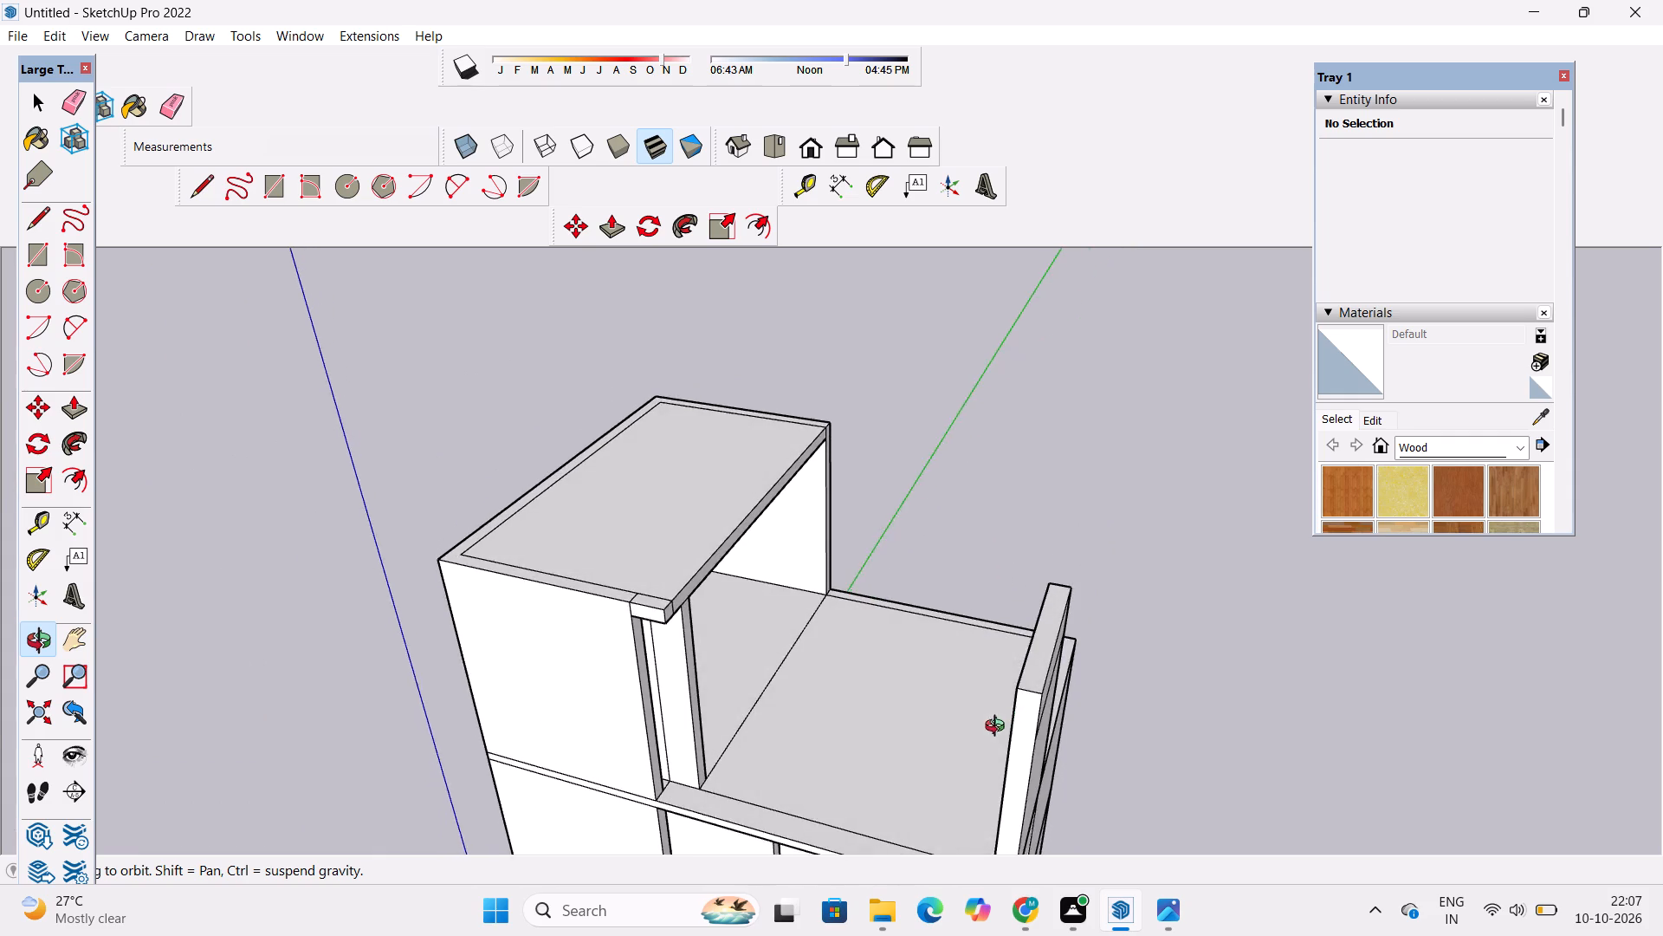
drag(999, 728, 974, 732)
scroll(1026, 678, up, 4)
drag(1133, 705, 606, 749)
shift+drag(605, 746, 708, 719)
drag(707, 720, 652, 706)
scroll(643, 680, up, 3)
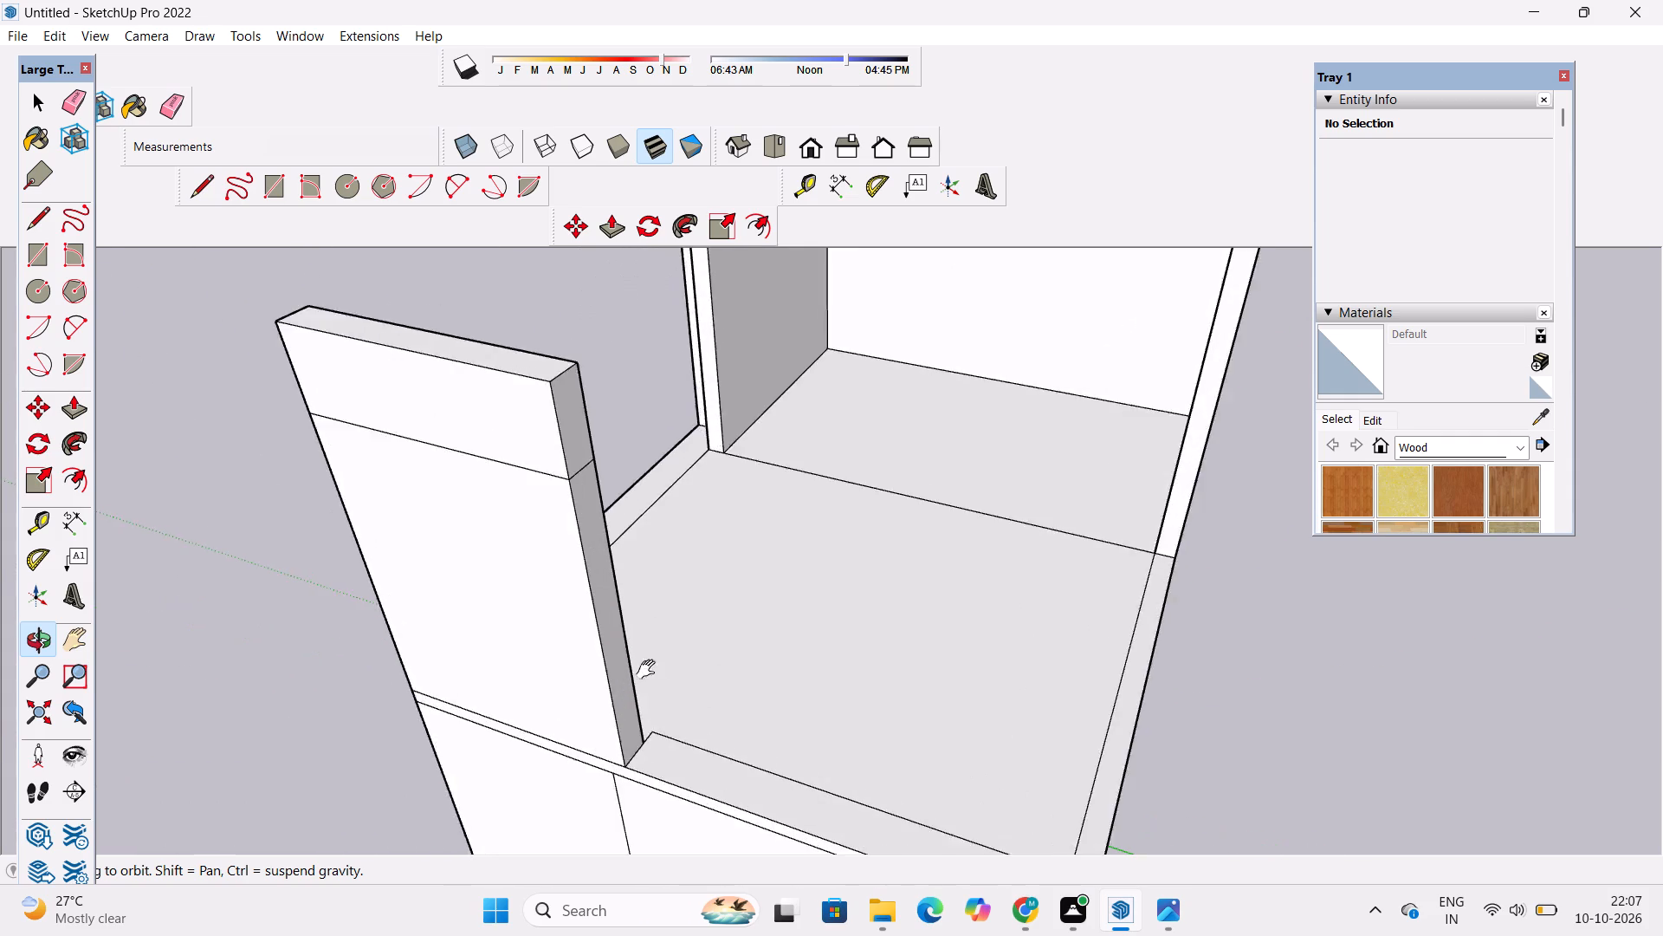
shift+drag(701, 708, 776, 768)
drag(742, 766, 699, 739)
scroll(689, 715, down, 5)
shift+drag(706, 722, 892, 808)
drag(892, 808, 748, 742)
key(e)
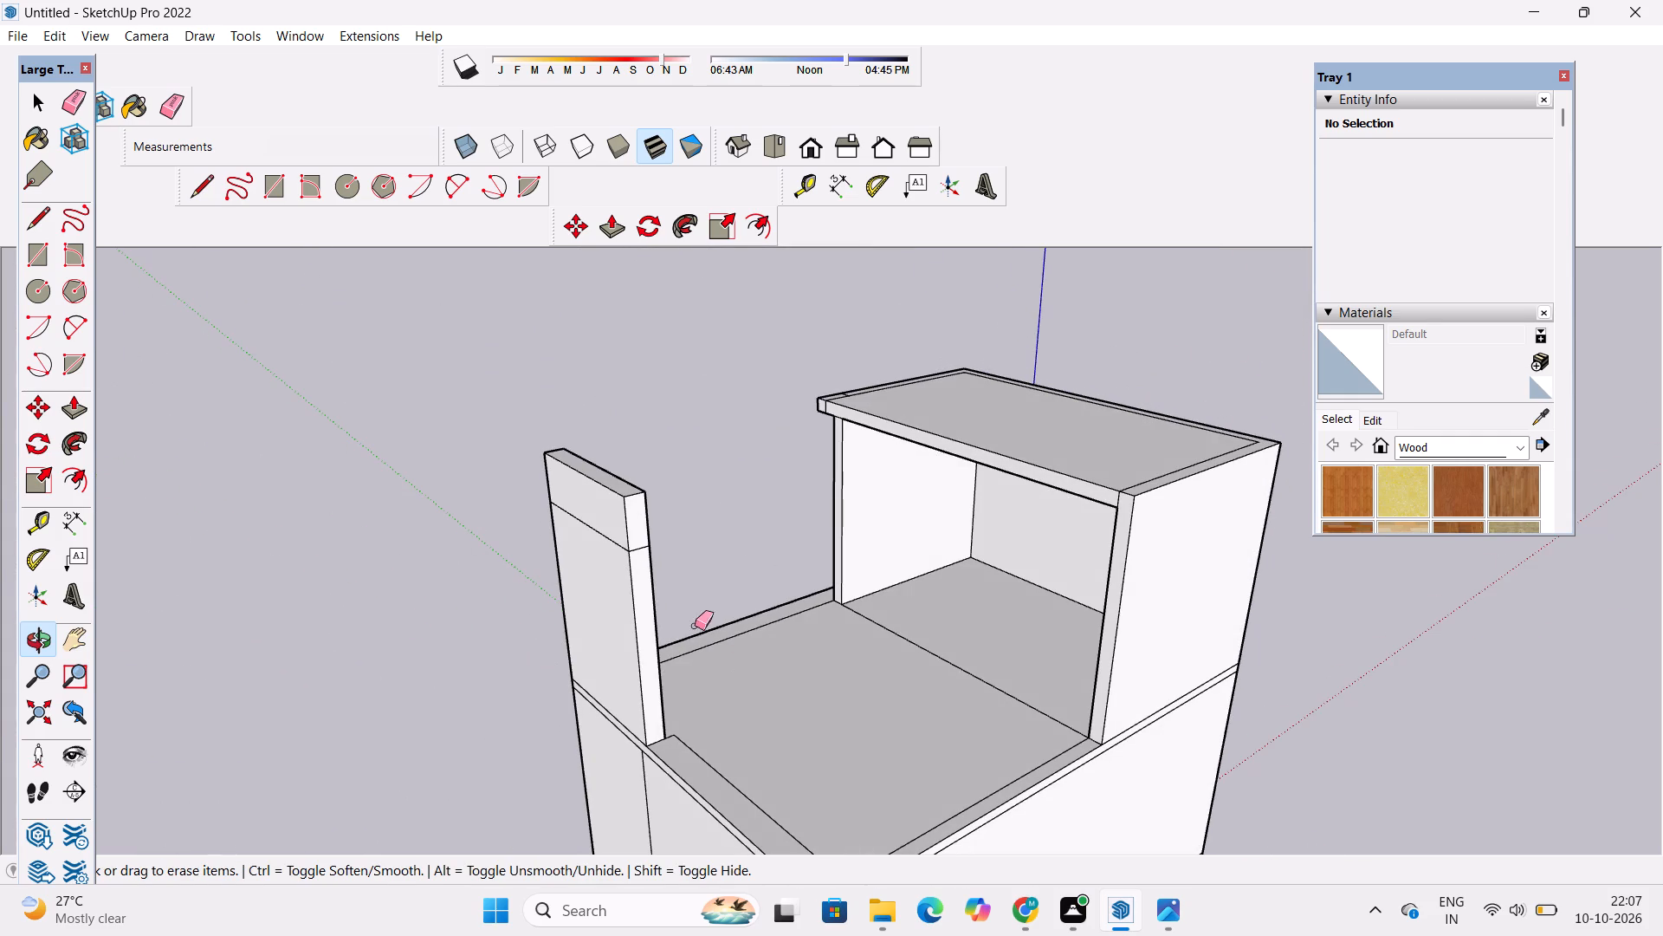
scroll(621, 538, up, 9)
drag(674, 554, 667, 589)
drag(571, 514, 571, 588)
scroll(679, 536, down, 6)
key(o)
drag(933, 652, 615, 666)
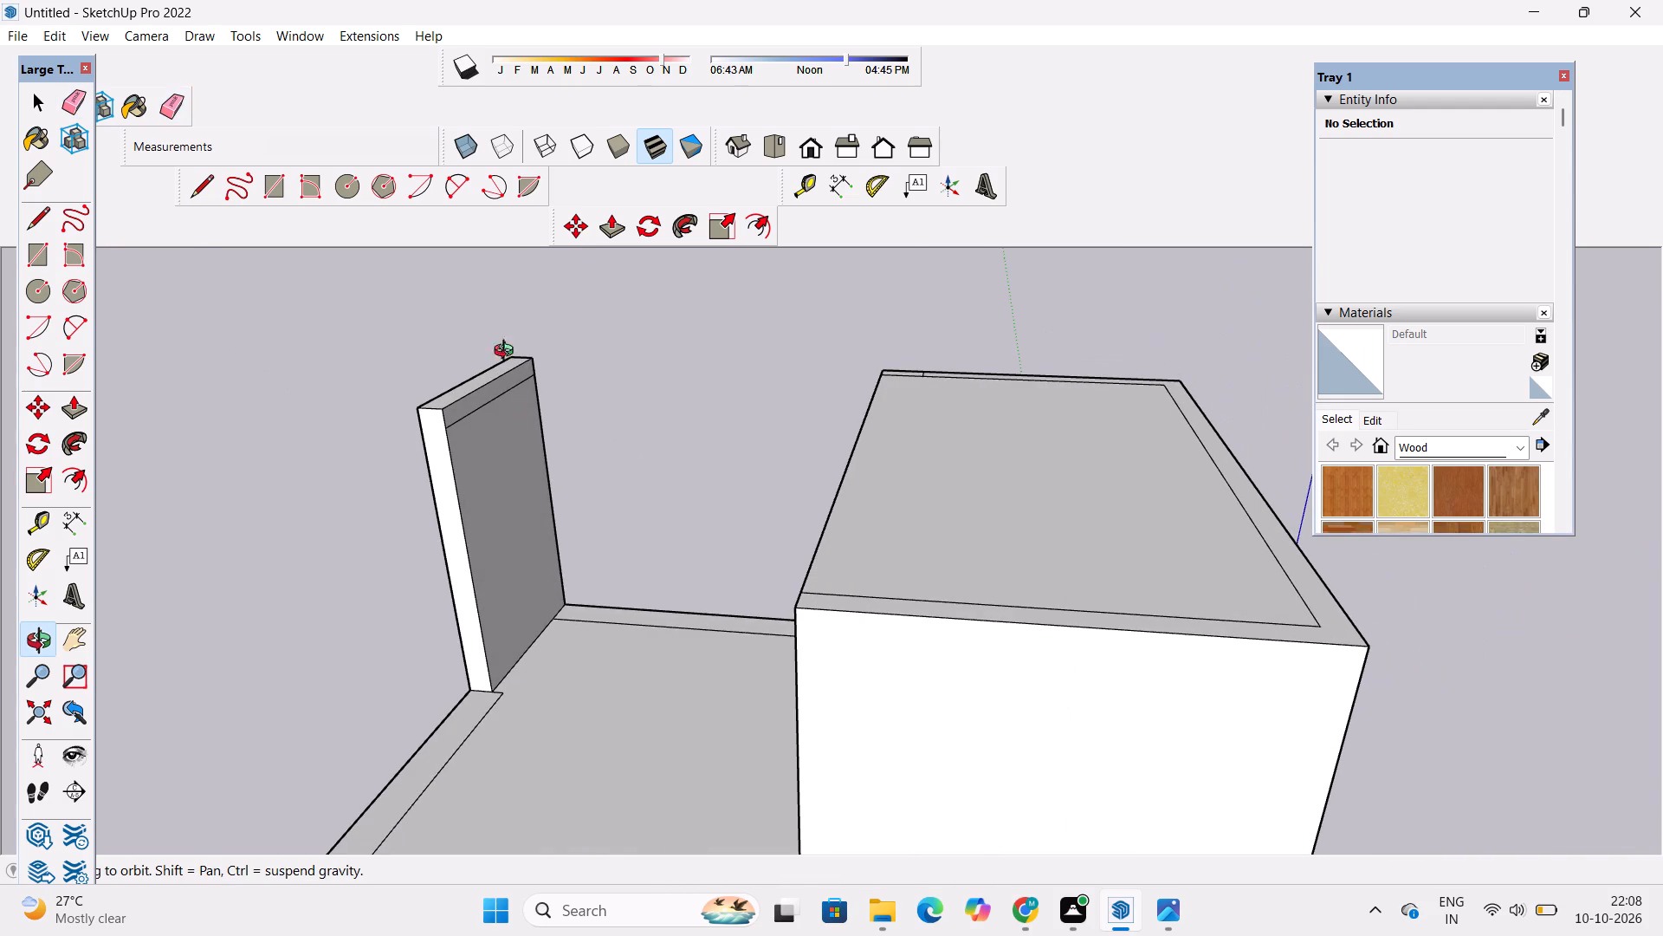
click(177, 107)
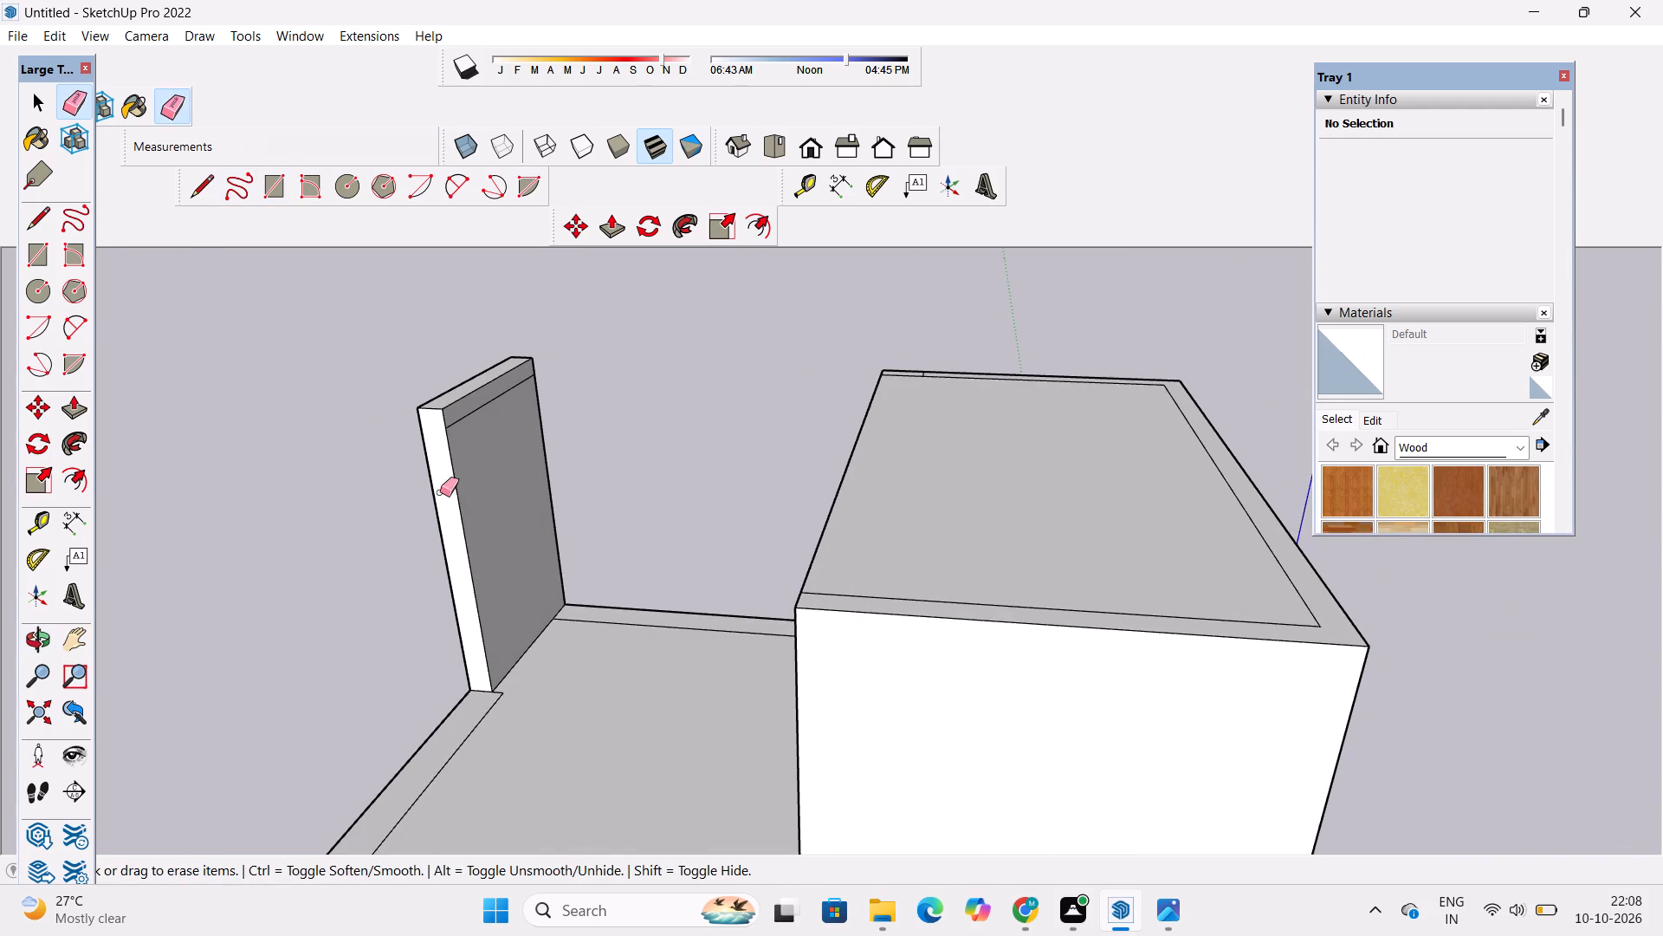
scroll(451, 476, up, 6)
drag(514, 350, 514, 386)
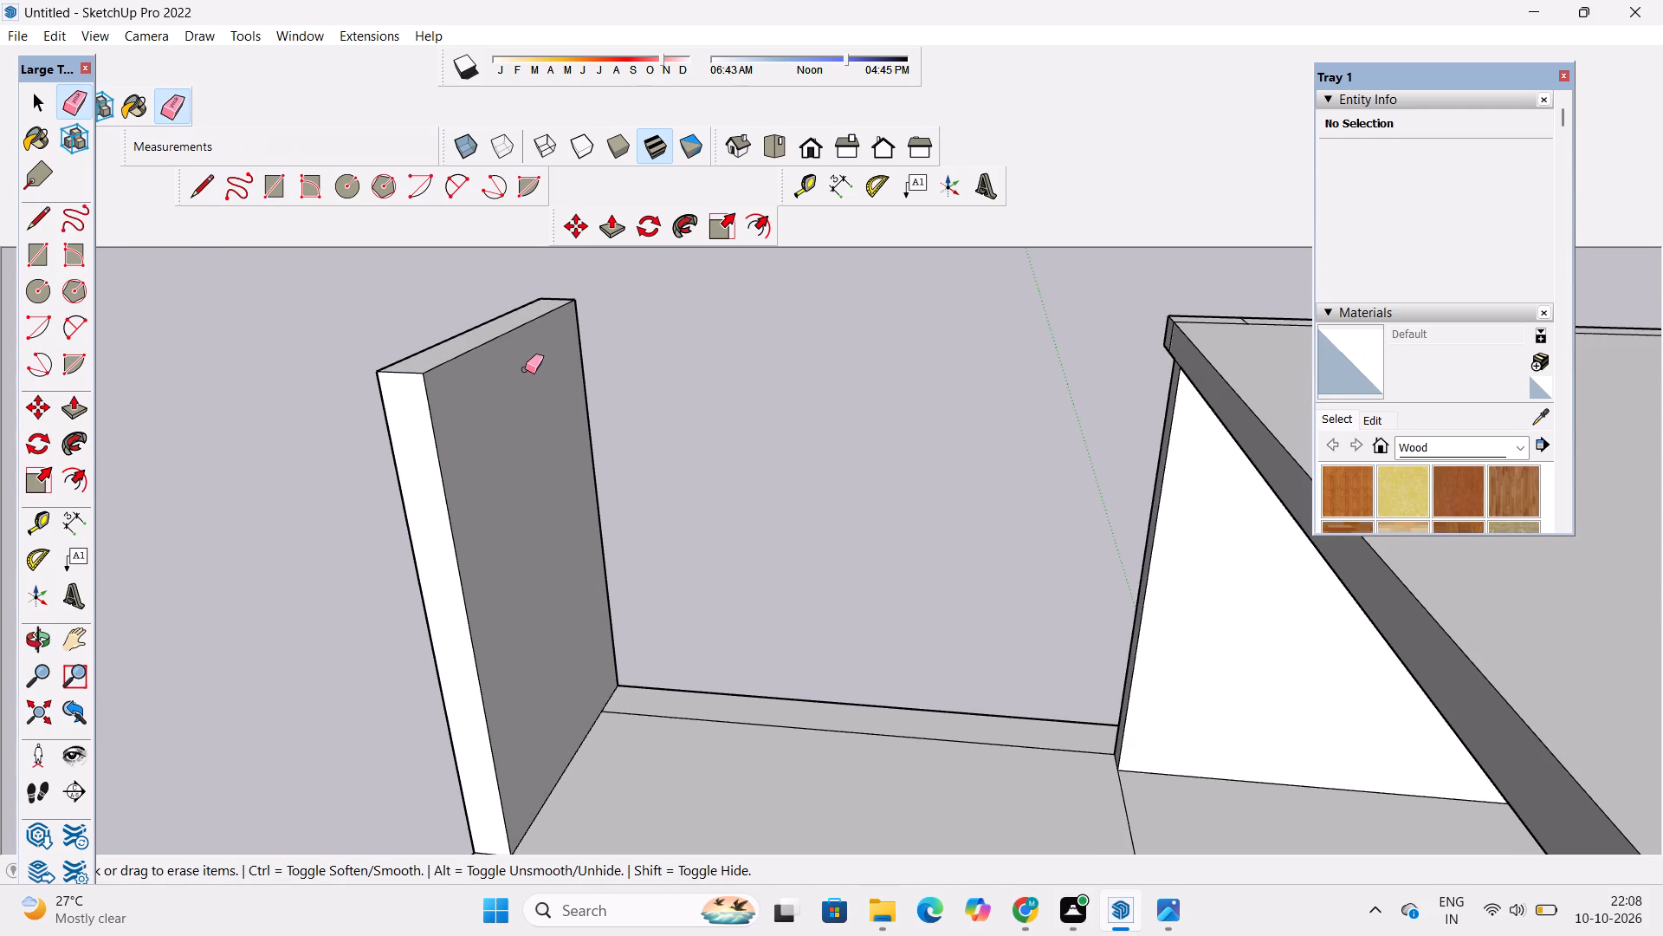
Place a guide line 2' inside the terrace slab's outer edge, passing through the base corner of the freestanding wall.
key(o)
scroll(525, 369, down, 6)
drag(540, 419, 661, 451)
drag(661, 462, 661, 374)
drag(660, 462, 700, 469)
shift+drag(709, 489, 864, 445)
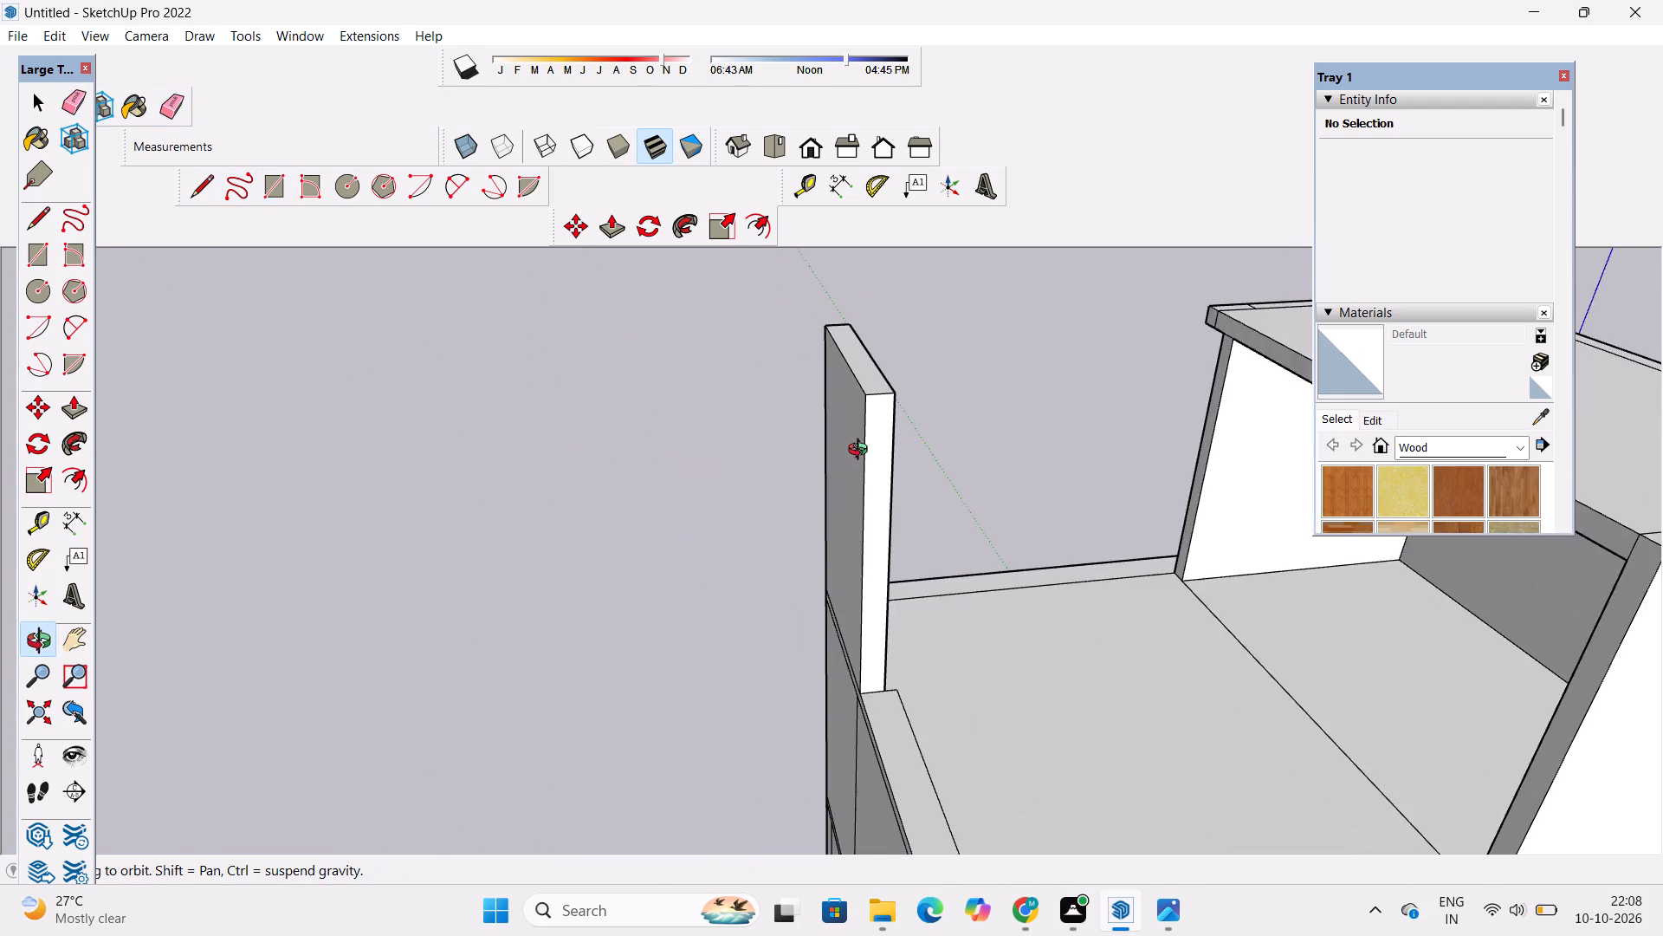
scroll(862, 460, up, 1)
shift+drag(867, 467, 627, 423)
drag(648, 446, 776, 499)
shift+drag(812, 511, 728, 448)
scroll(728, 444, down, 4)
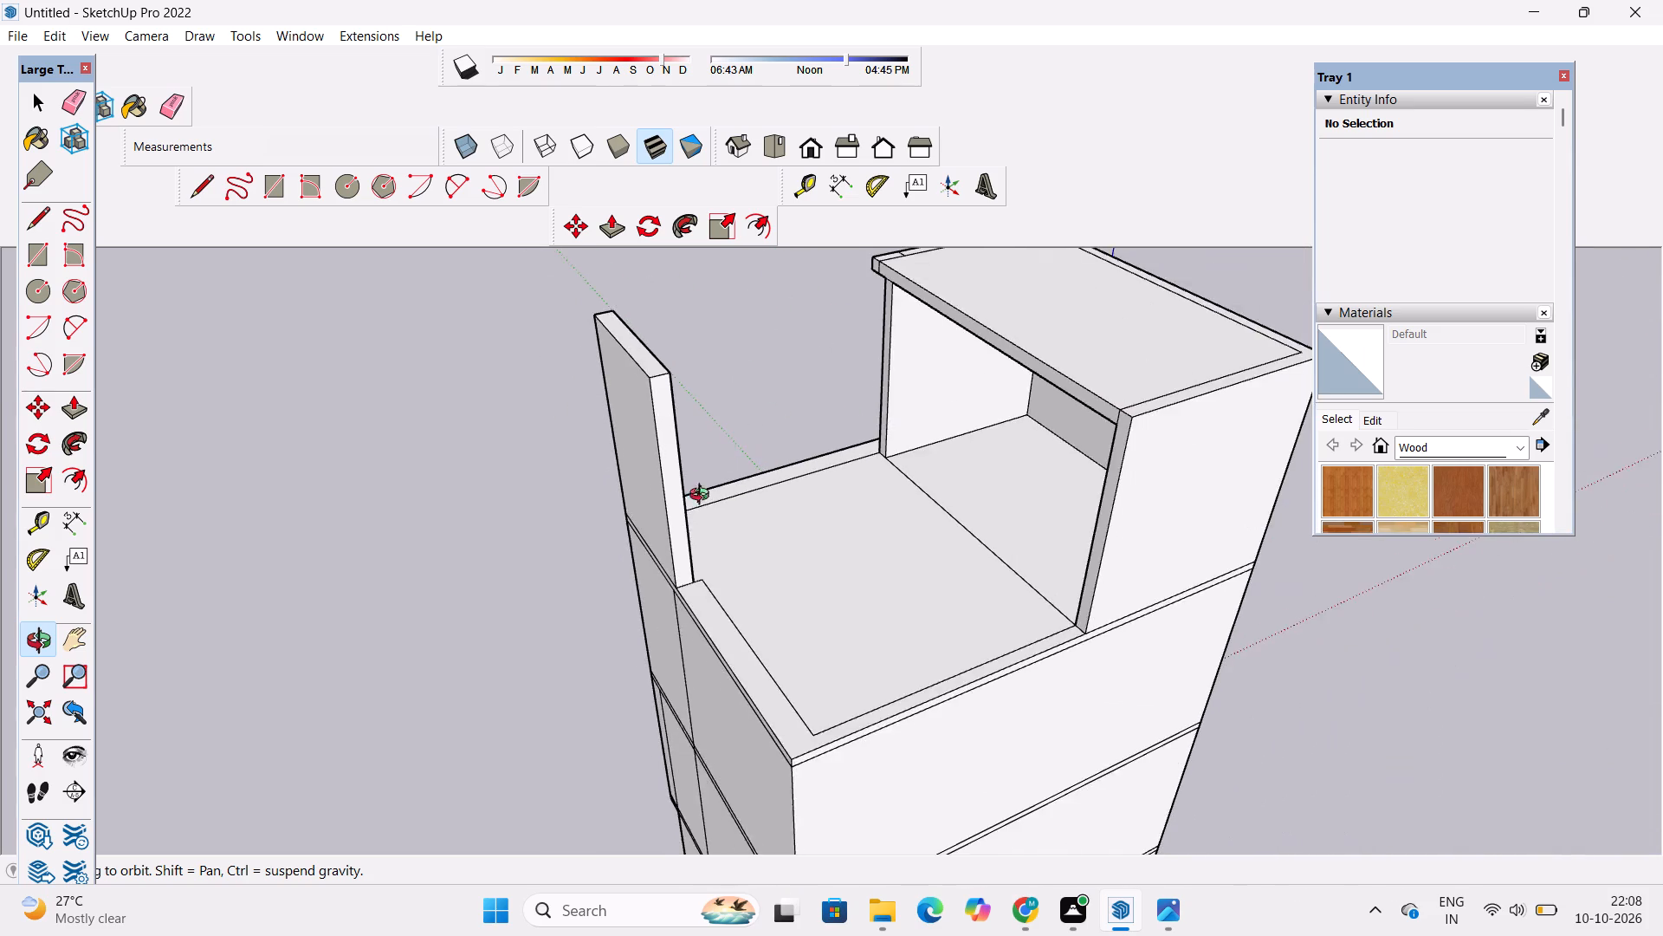
drag(709, 511, 777, 528)
shift+drag(775, 548, 815, 563)
drag(817, 573, 886, 590)
scroll(871, 595, up, 9)
shift+drag(861, 696, 793, 608)
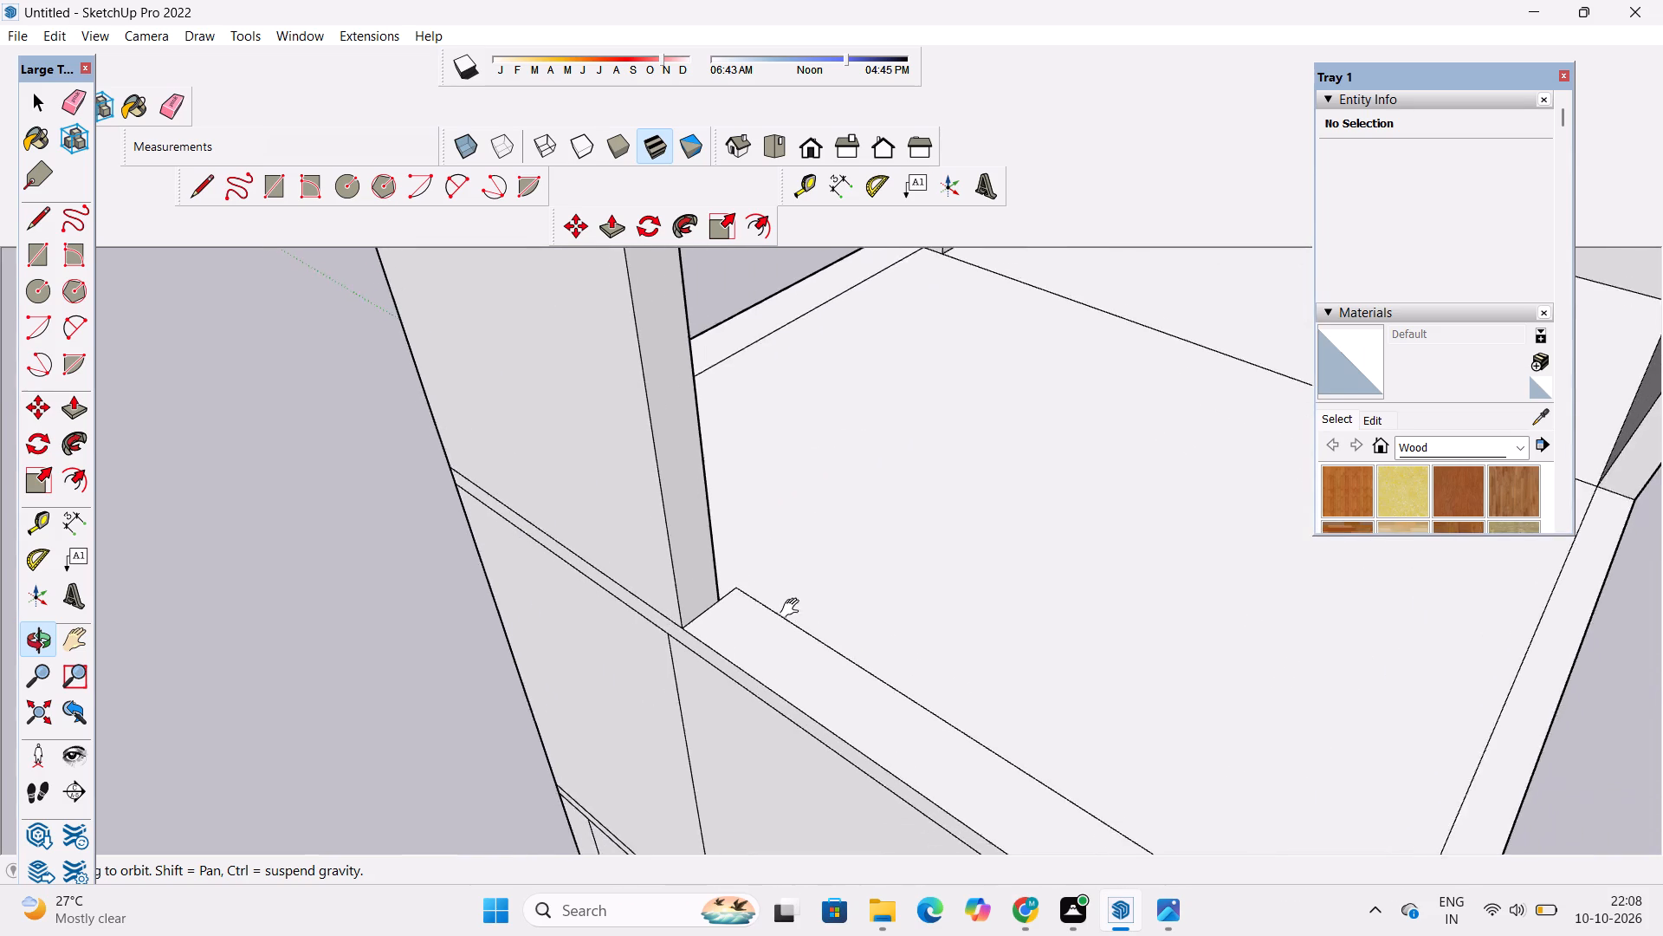
shift+drag(793, 608, 787, 599)
scroll(780, 569, down, 6)
drag(799, 673, 870, 718)
shift+drag(871, 717, 811, 634)
drag(810, 634, 819, 643)
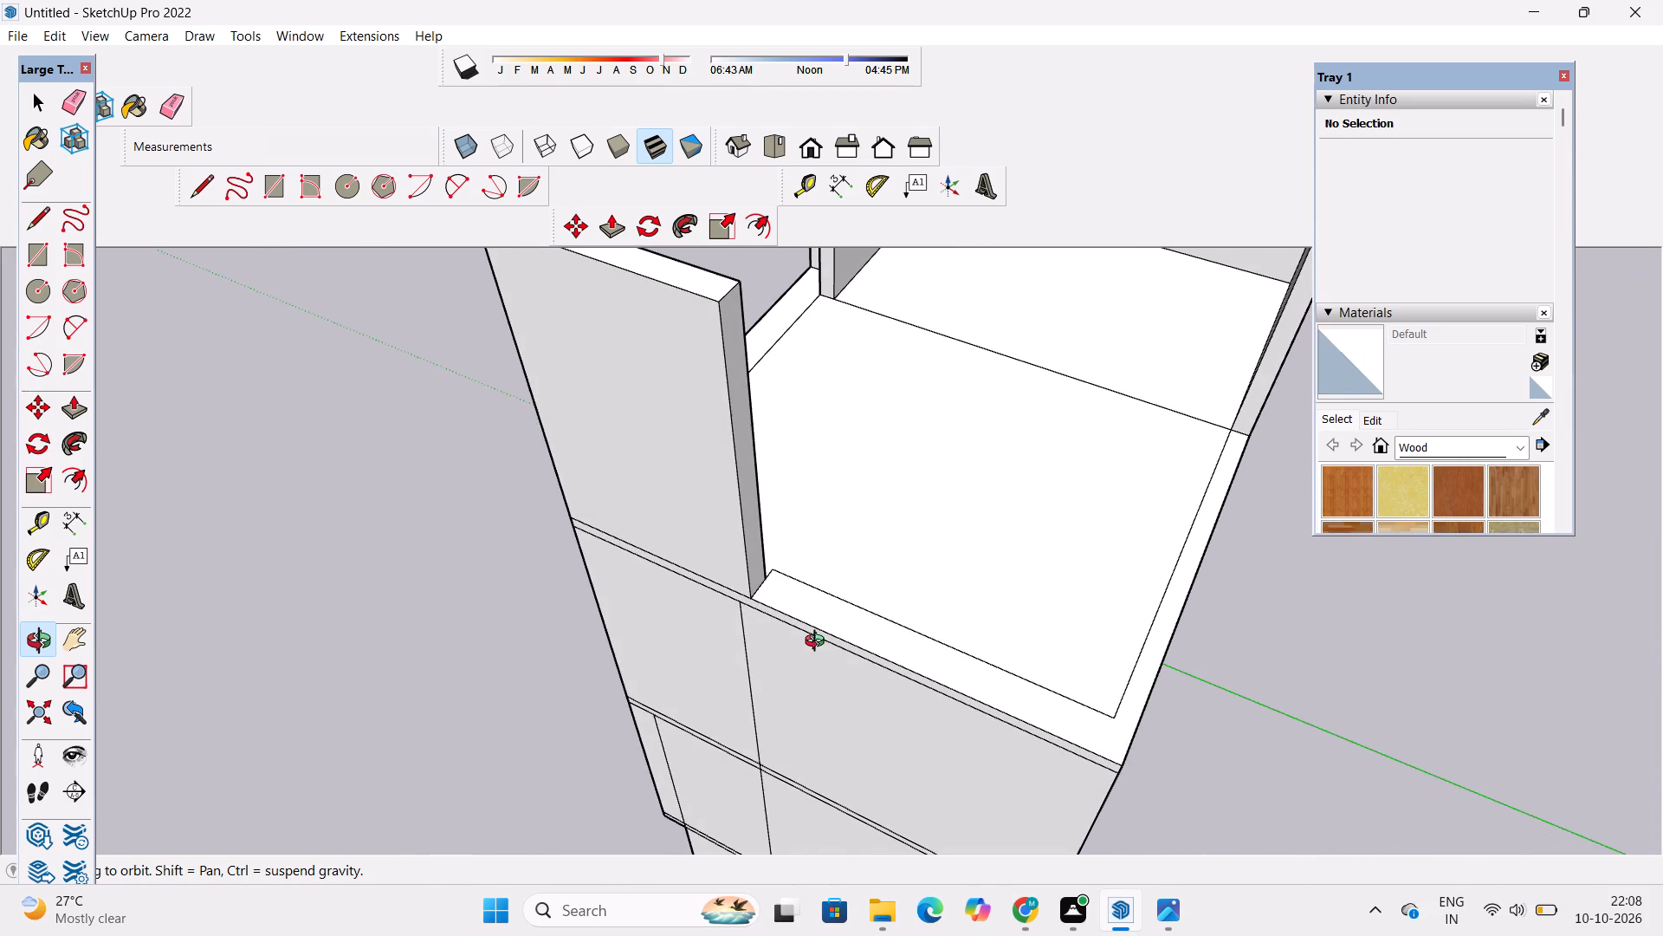
key(t)
scroll(819, 643, up, 4)
click(819, 626)
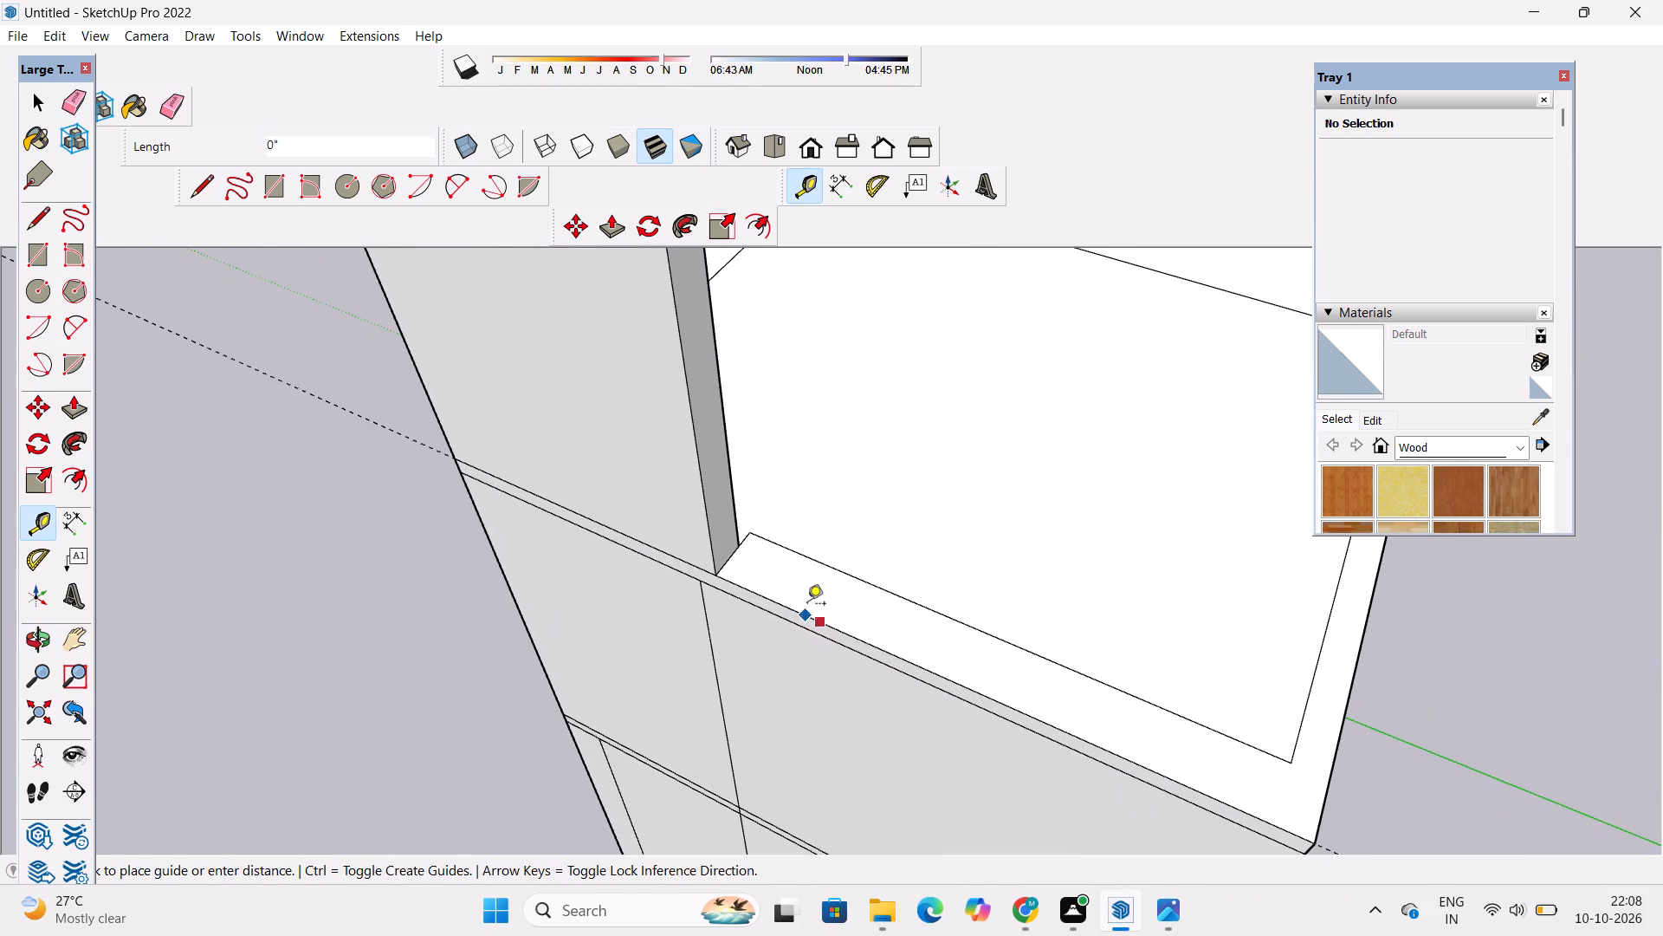
scroll(774, 572, up, 3)
click(734, 530)
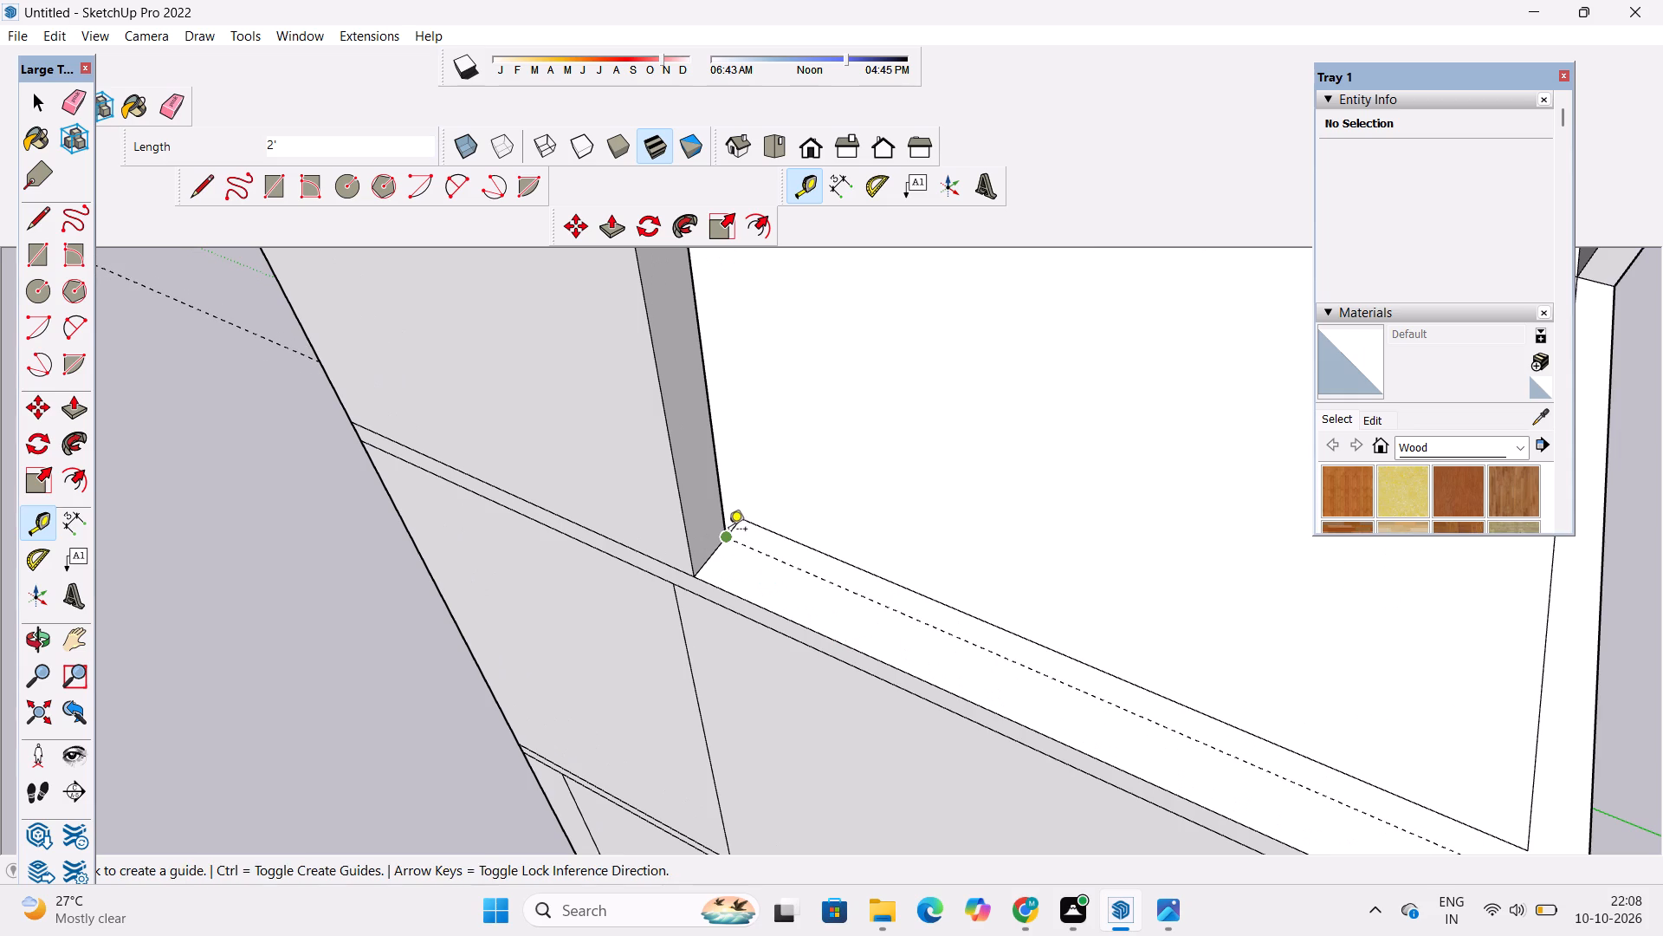
key(space)
Erase the old inner border line running parallel to the guide on the terrace slab, including its leftover stub beside the wall.
text(e)
drag(877, 537, 868, 578)
scroll(786, 502, down, 6)
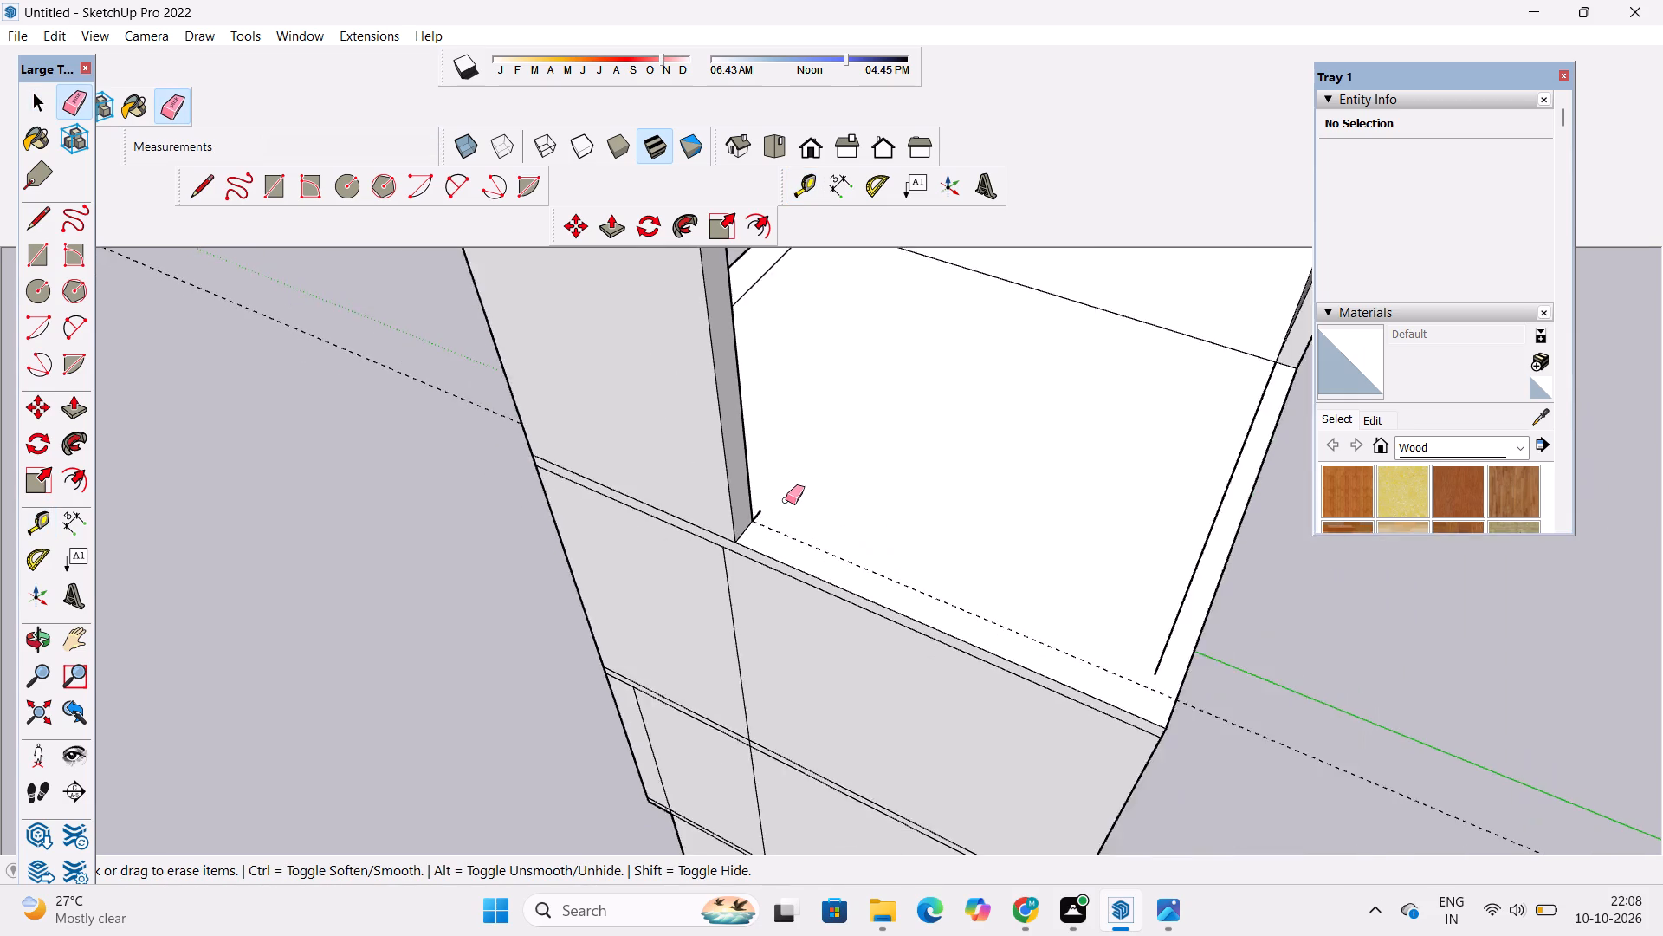
scroll(786, 500, up, 5)
click(741, 522)
Draw a new border line about 25.5' long along the guide from the wall's base corner and join it to the side border line.
scroll(733, 505, down, 5)
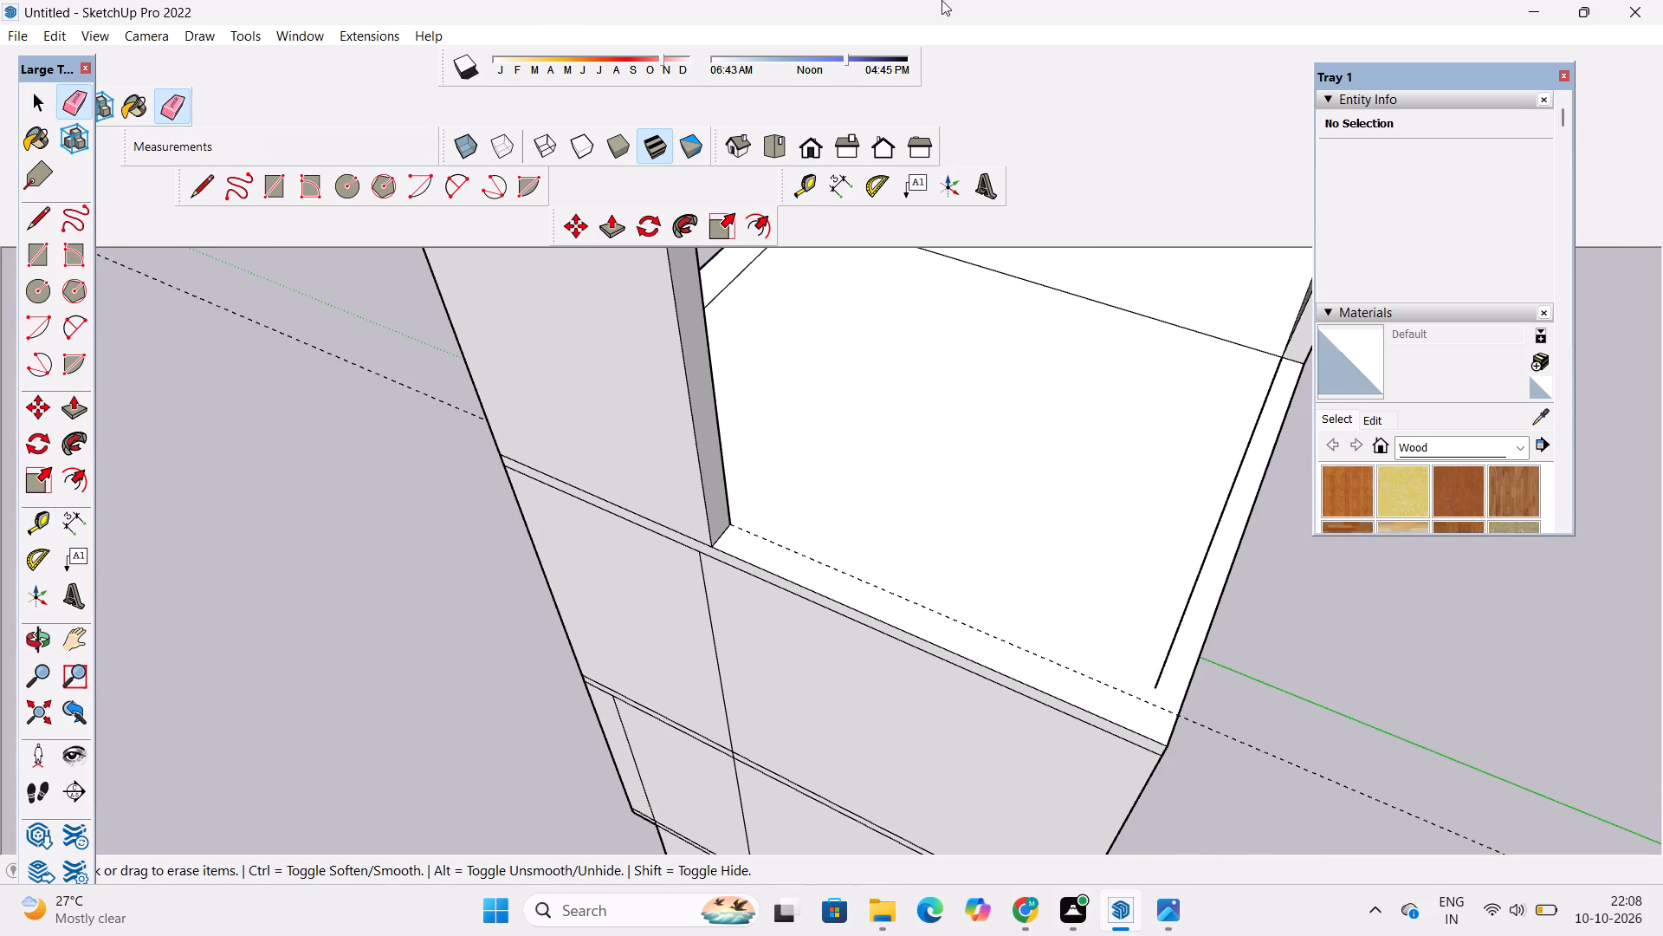
click(197, 192)
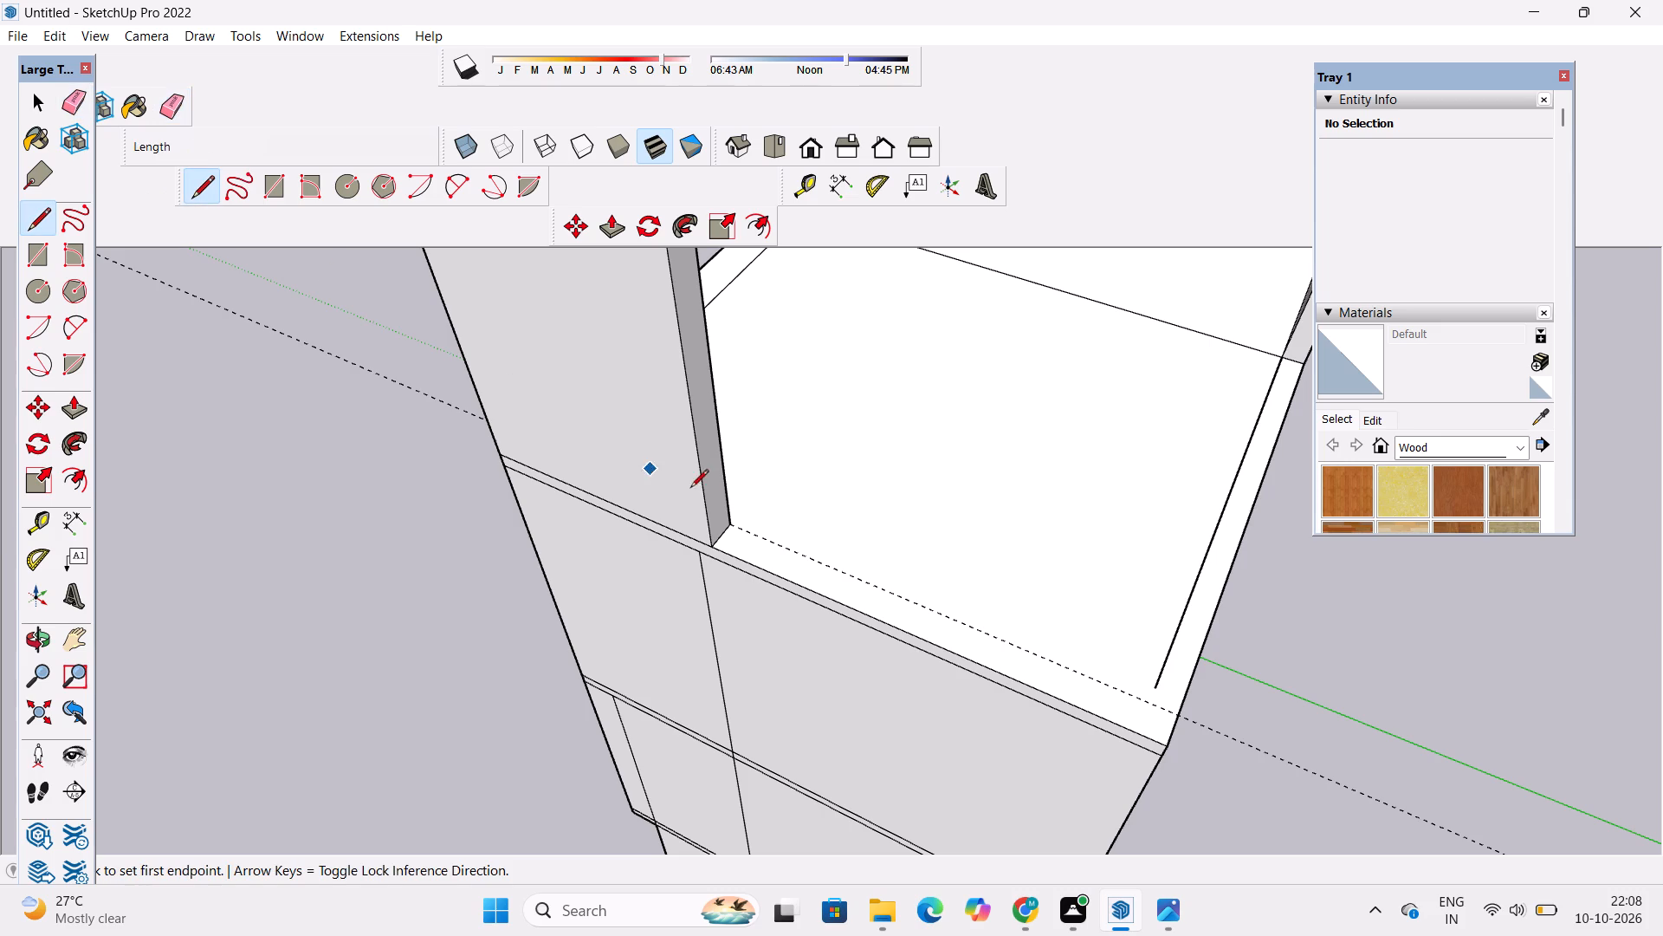
scroll(640, 593, up, 3)
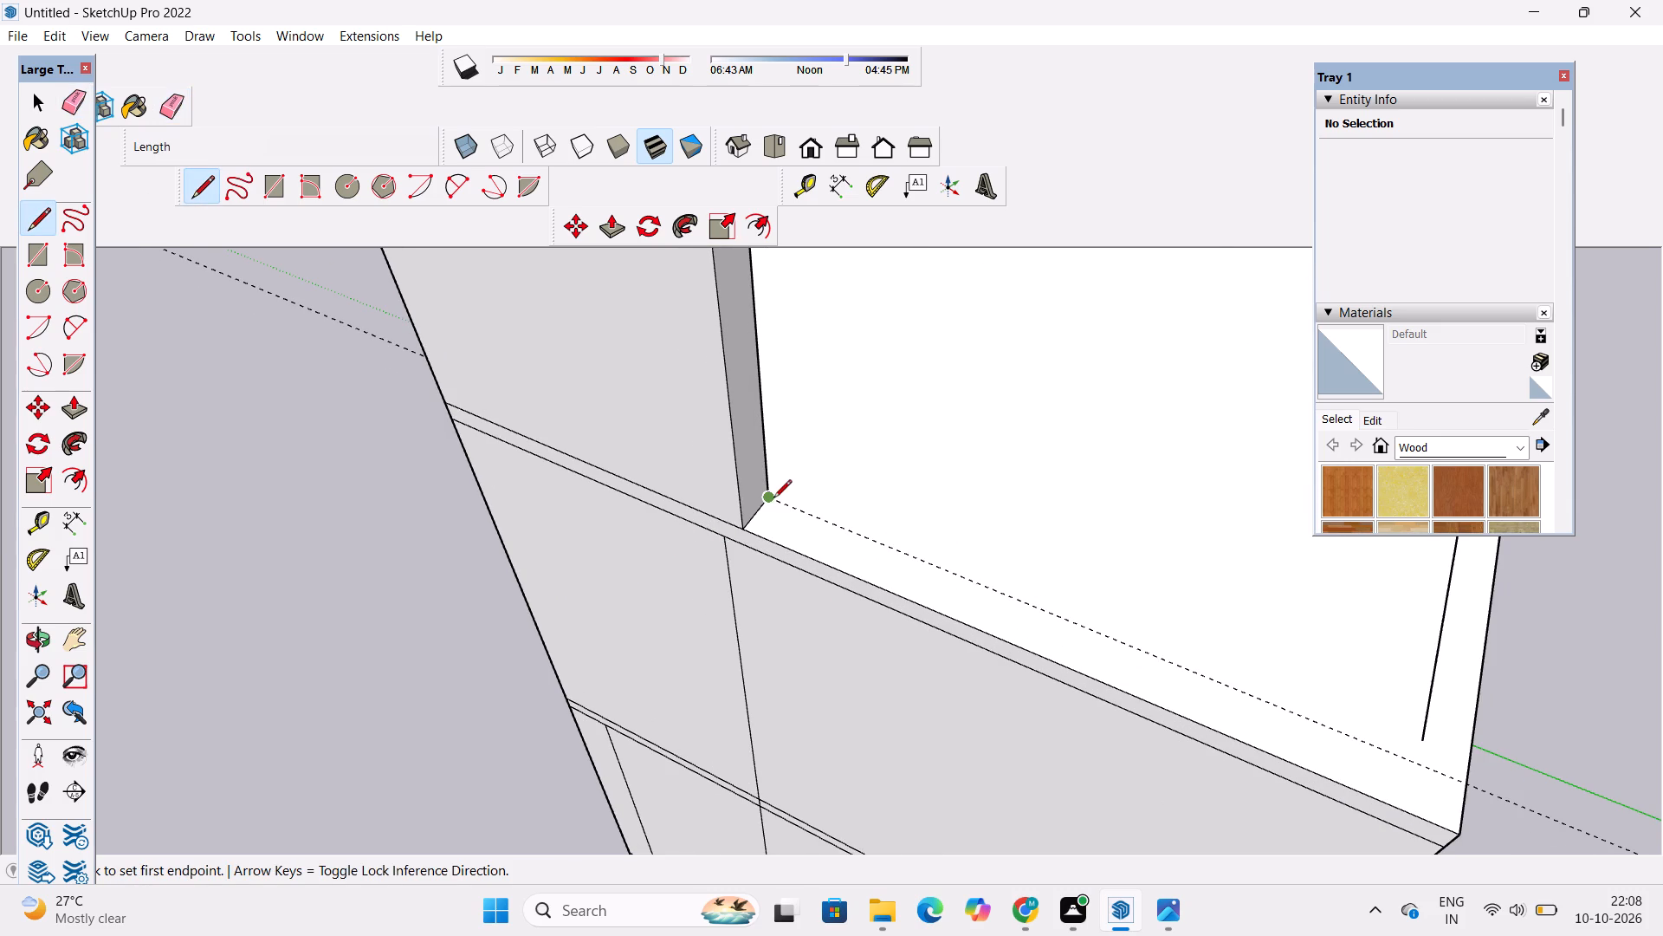
click(772, 499)
scroll(772, 499, down, 8)
scroll(960, 529, up, 3)
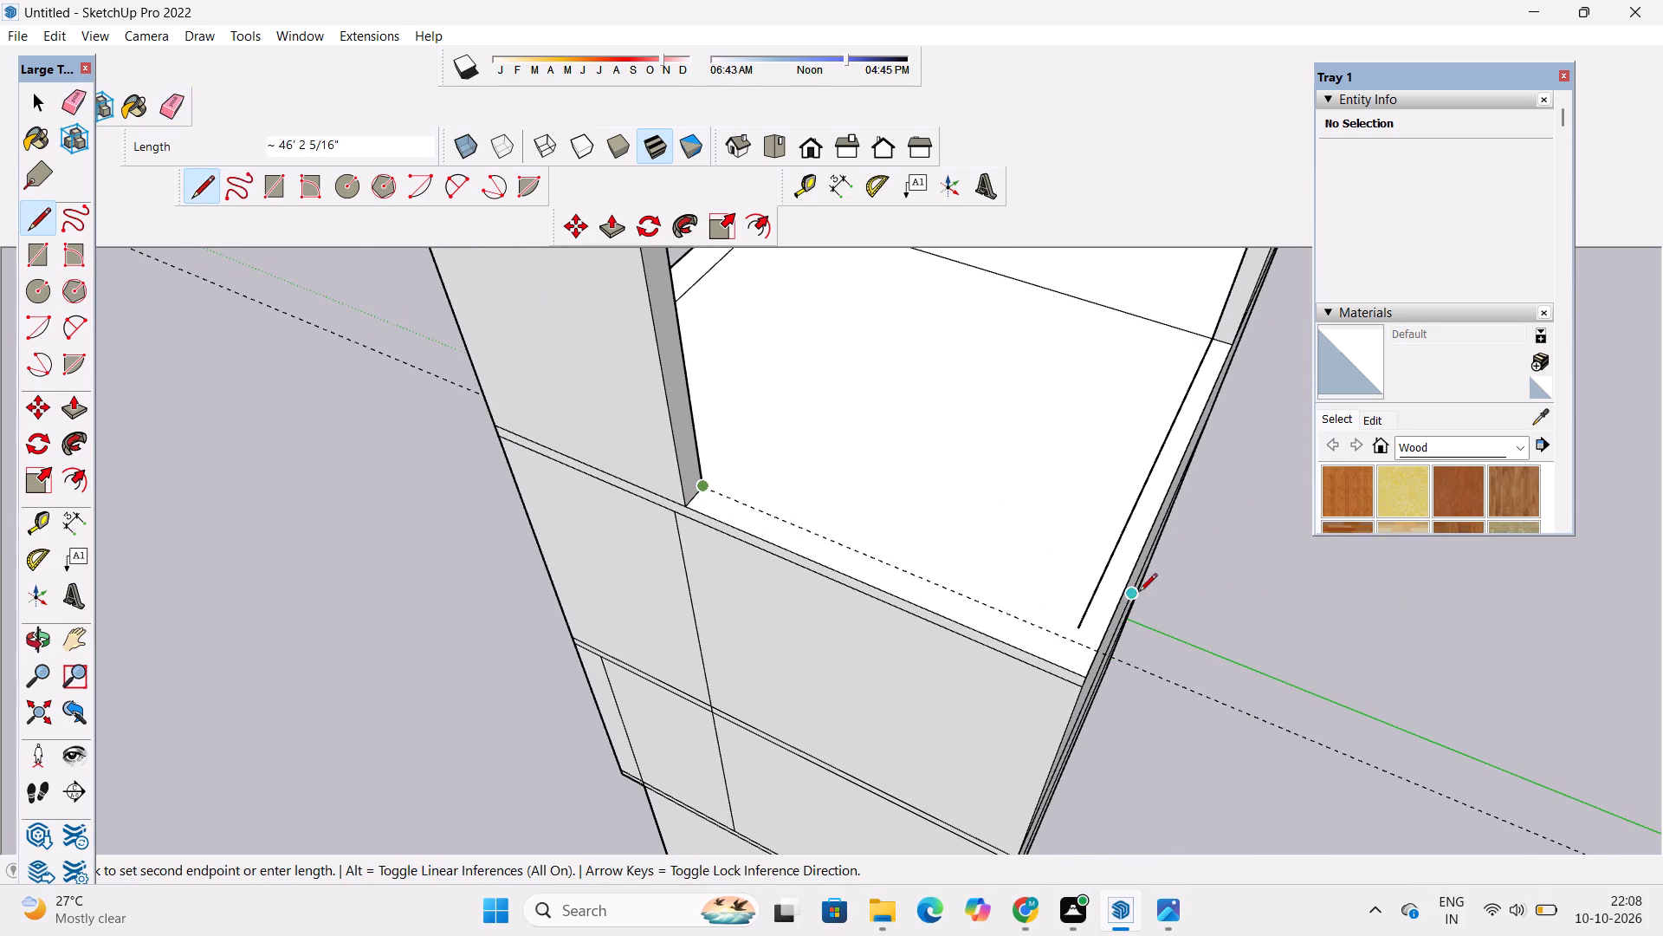
scroll(1068, 626, up, 12)
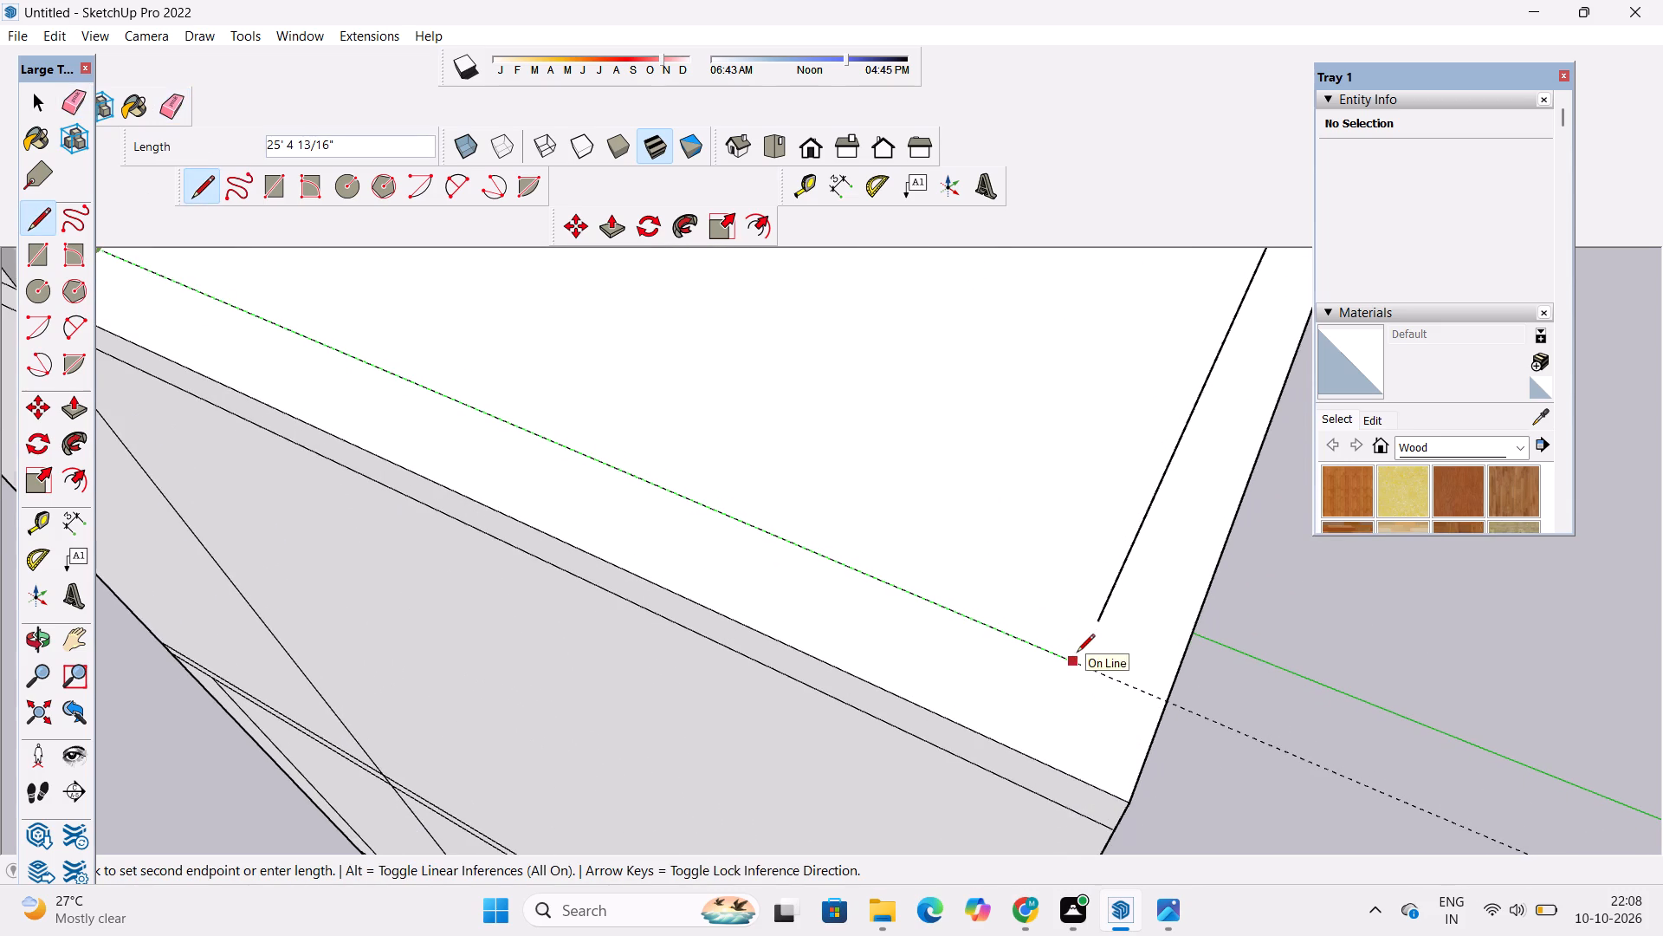
click(1083, 663)
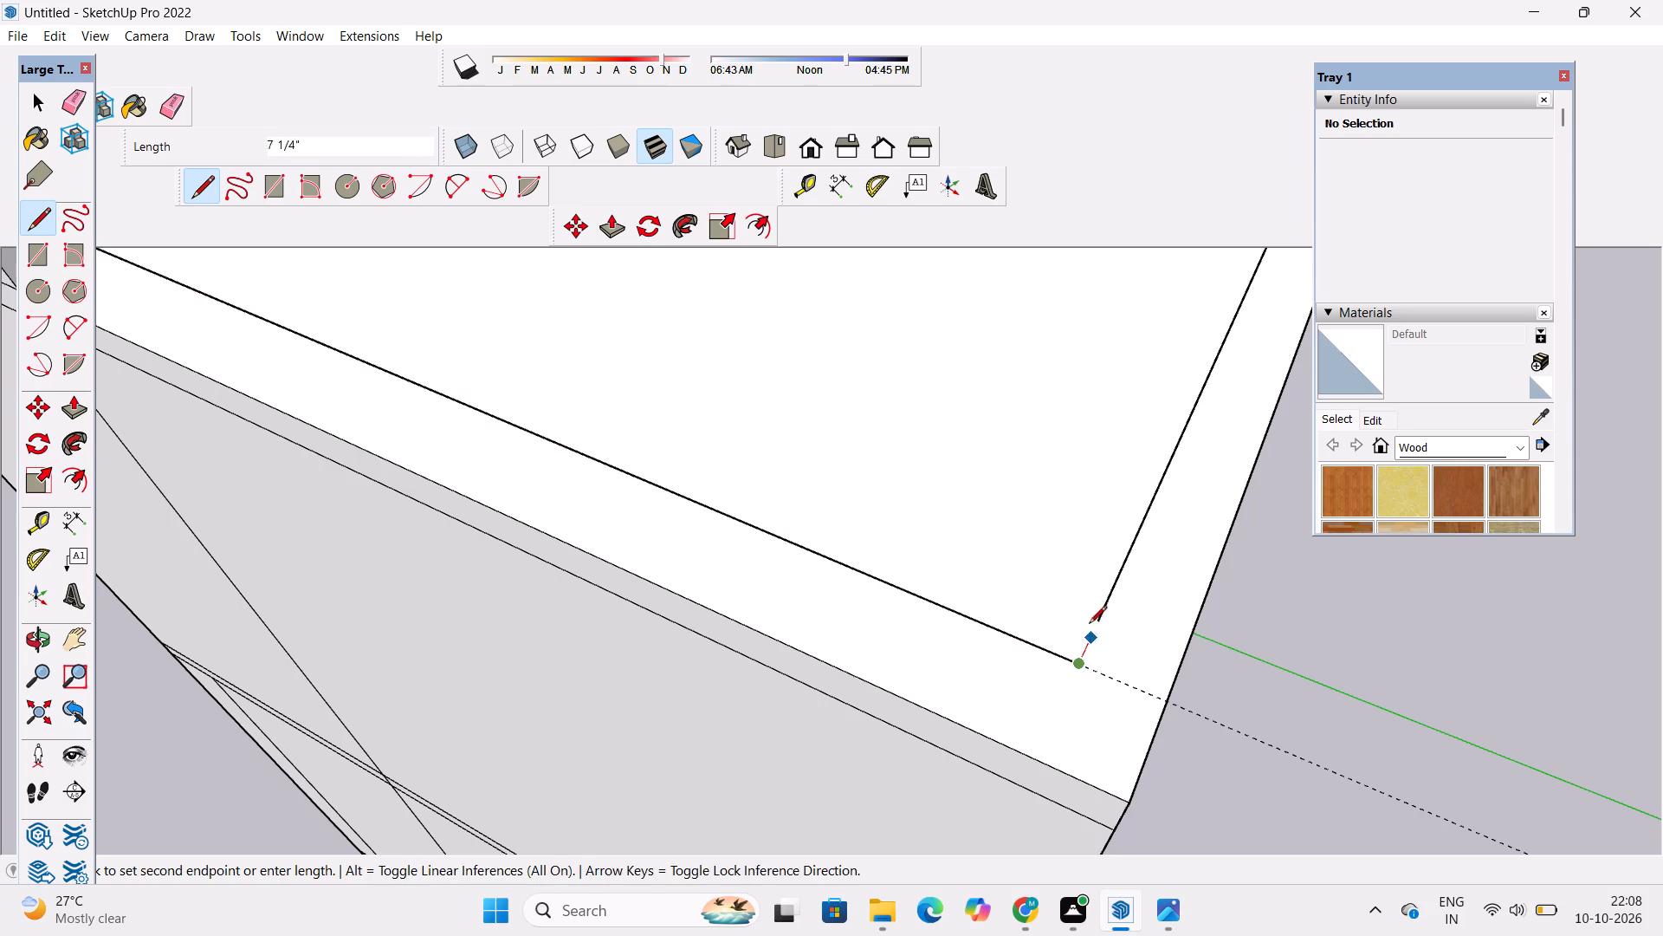
click(1096, 618)
key(space)
Erase the 2' guide line from the terrace slab.
key(e)
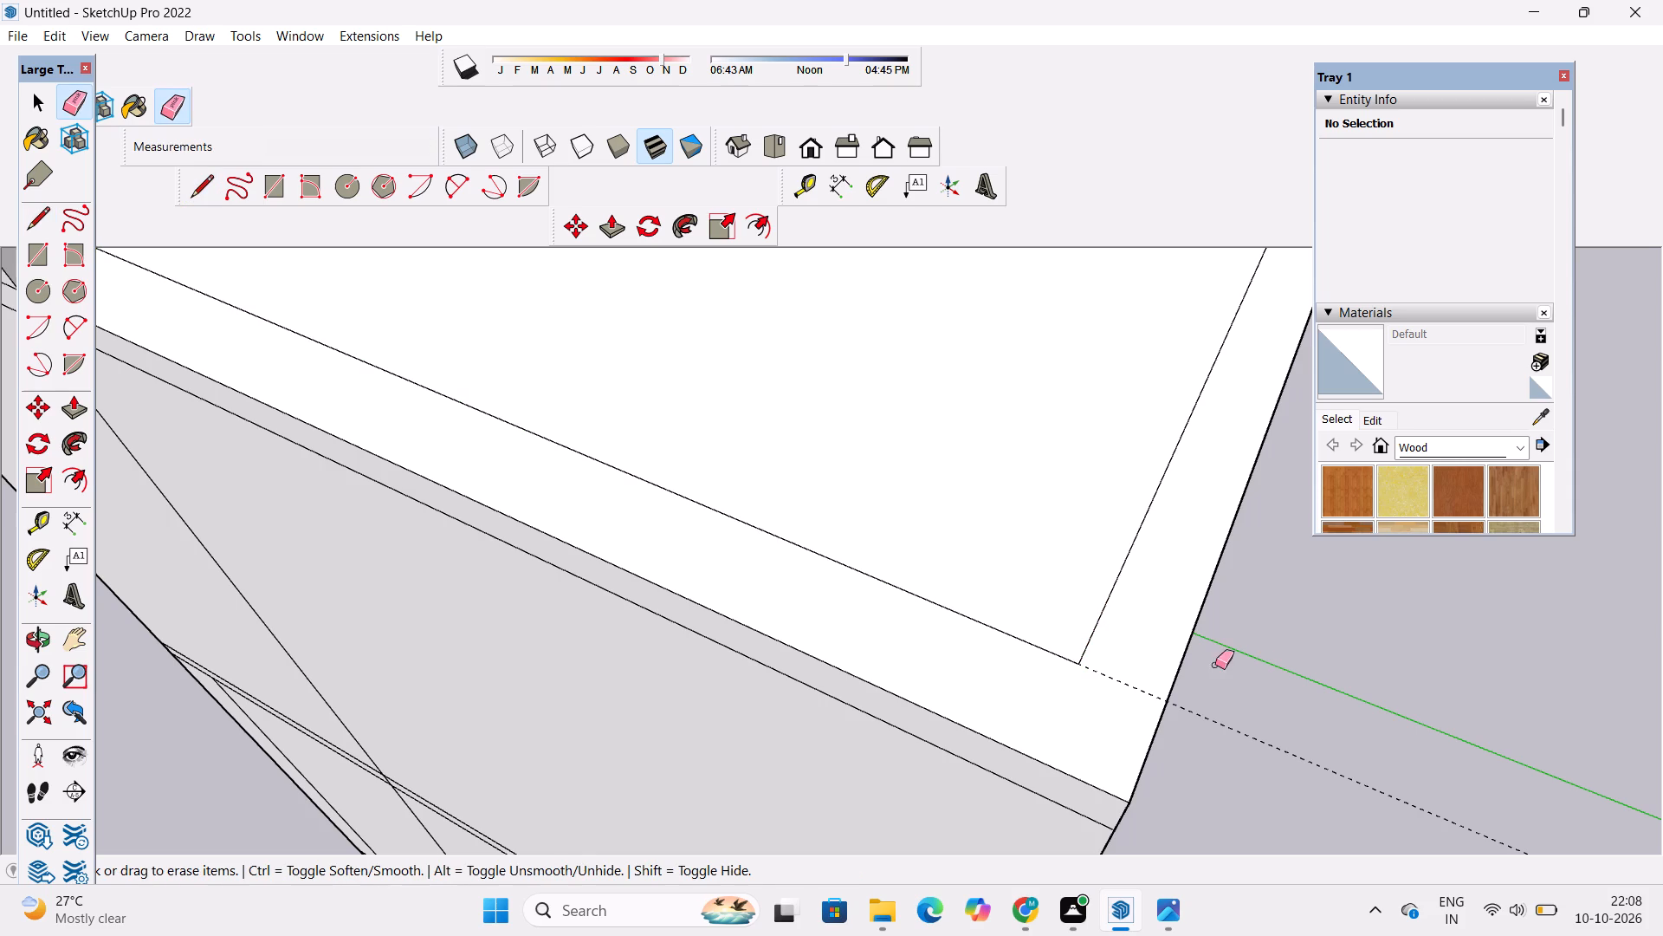
drag(1264, 684, 1242, 730)
drag(1294, 719, 1286, 756)
Push/Pull the end face of the freestanding terrace wall outward 3' along the terrace edge.
key(o)
scroll(753, 736, down, 4)
drag(771, 792, 907, 775)
scroll(879, 750, down, 3)
shift+drag(856, 733, 815, 764)
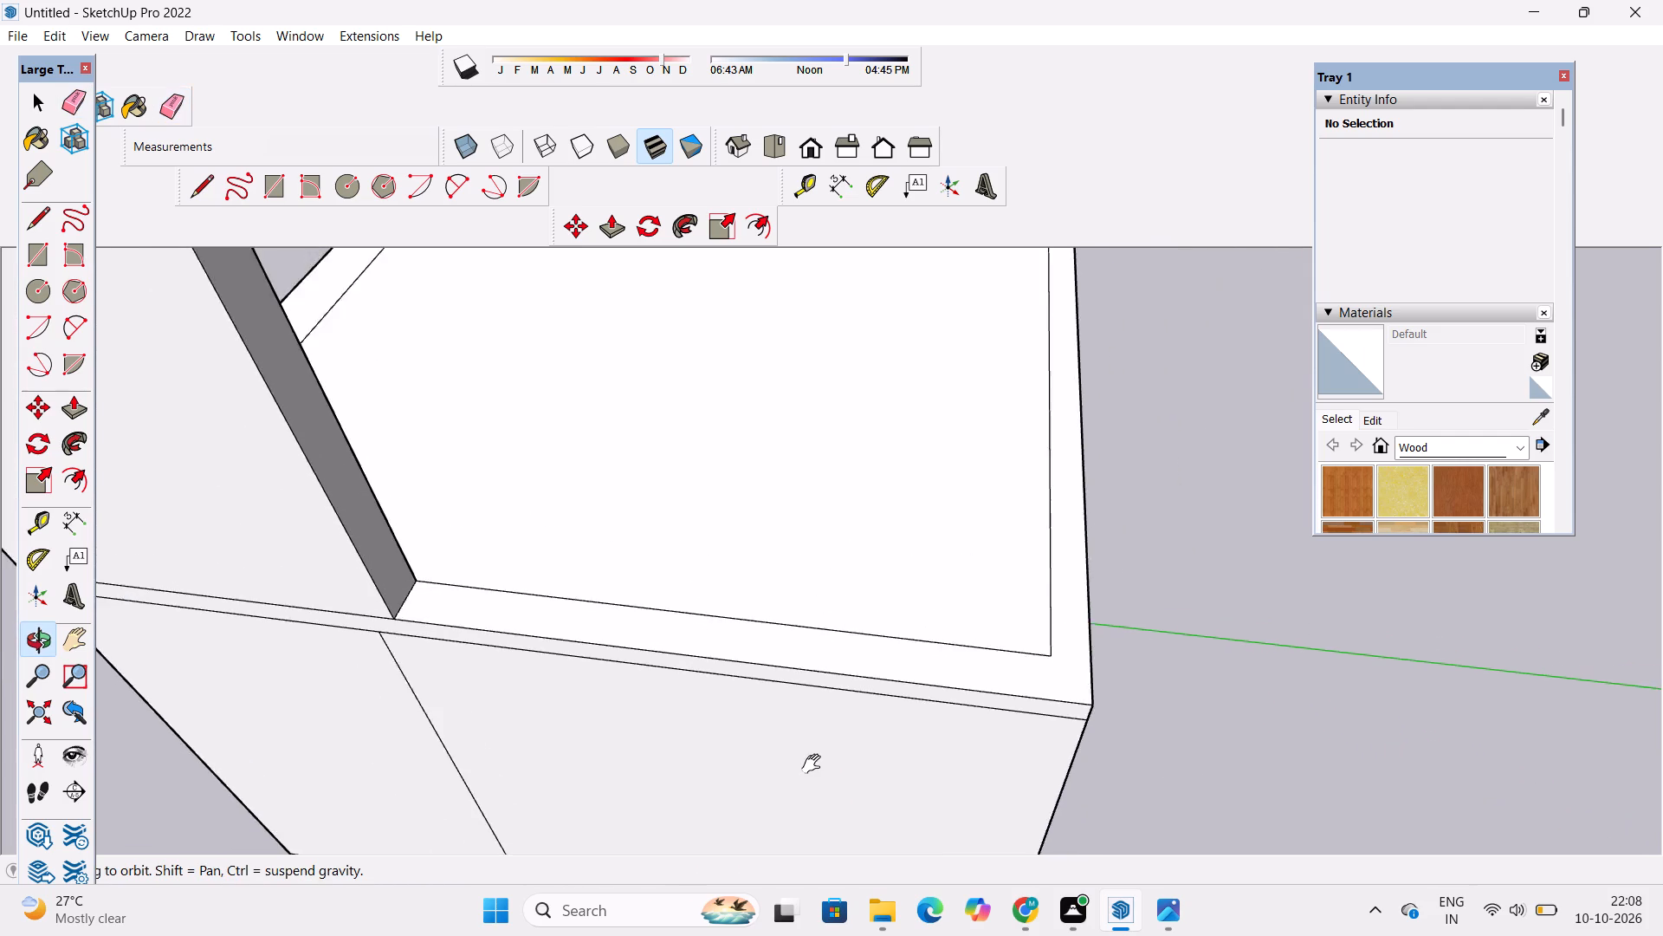
scroll(815, 764, down, 4)
shift+drag(814, 752, 793, 809)
drag(681, 816, 683, 847)
drag(683, 848, 545, 848)
shift+drag(547, 842, 720, 894)
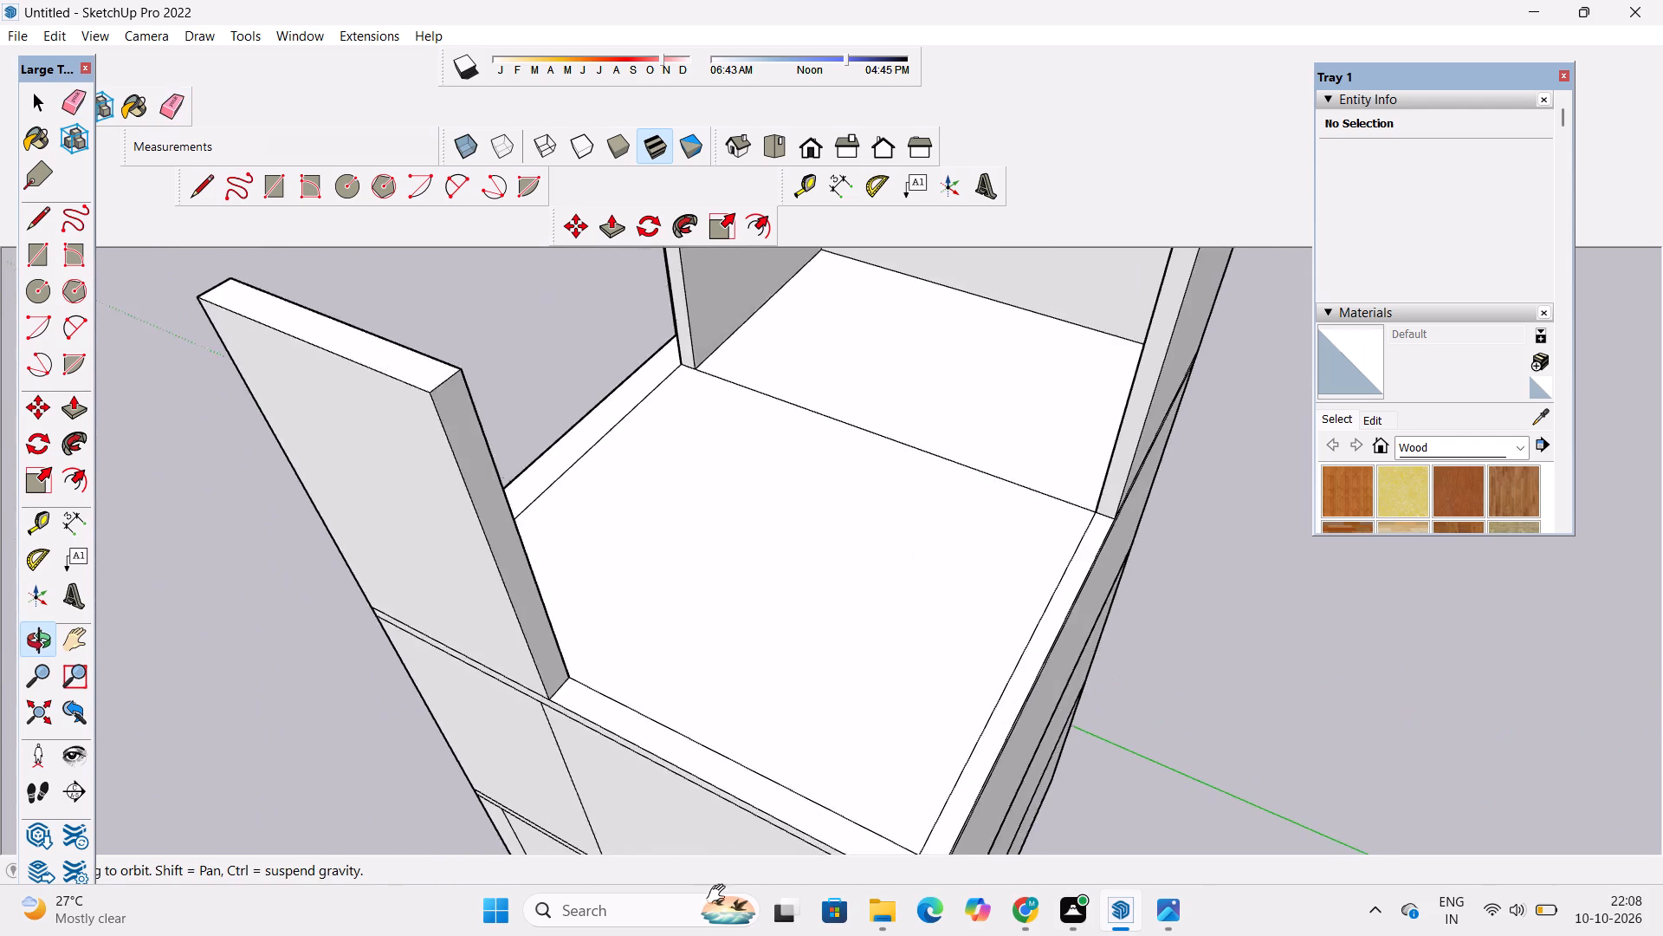
shift+drag(720, 894, 724, 894)
shift+scroll(661, 797, down, 4)
shift+drag(631, 780, 614, 790)
drag(612, 790, 612, 770)
key(p)
scroll(496, 487, down, 3)
scroll(558, 600, up, 6)
click(529, 601)
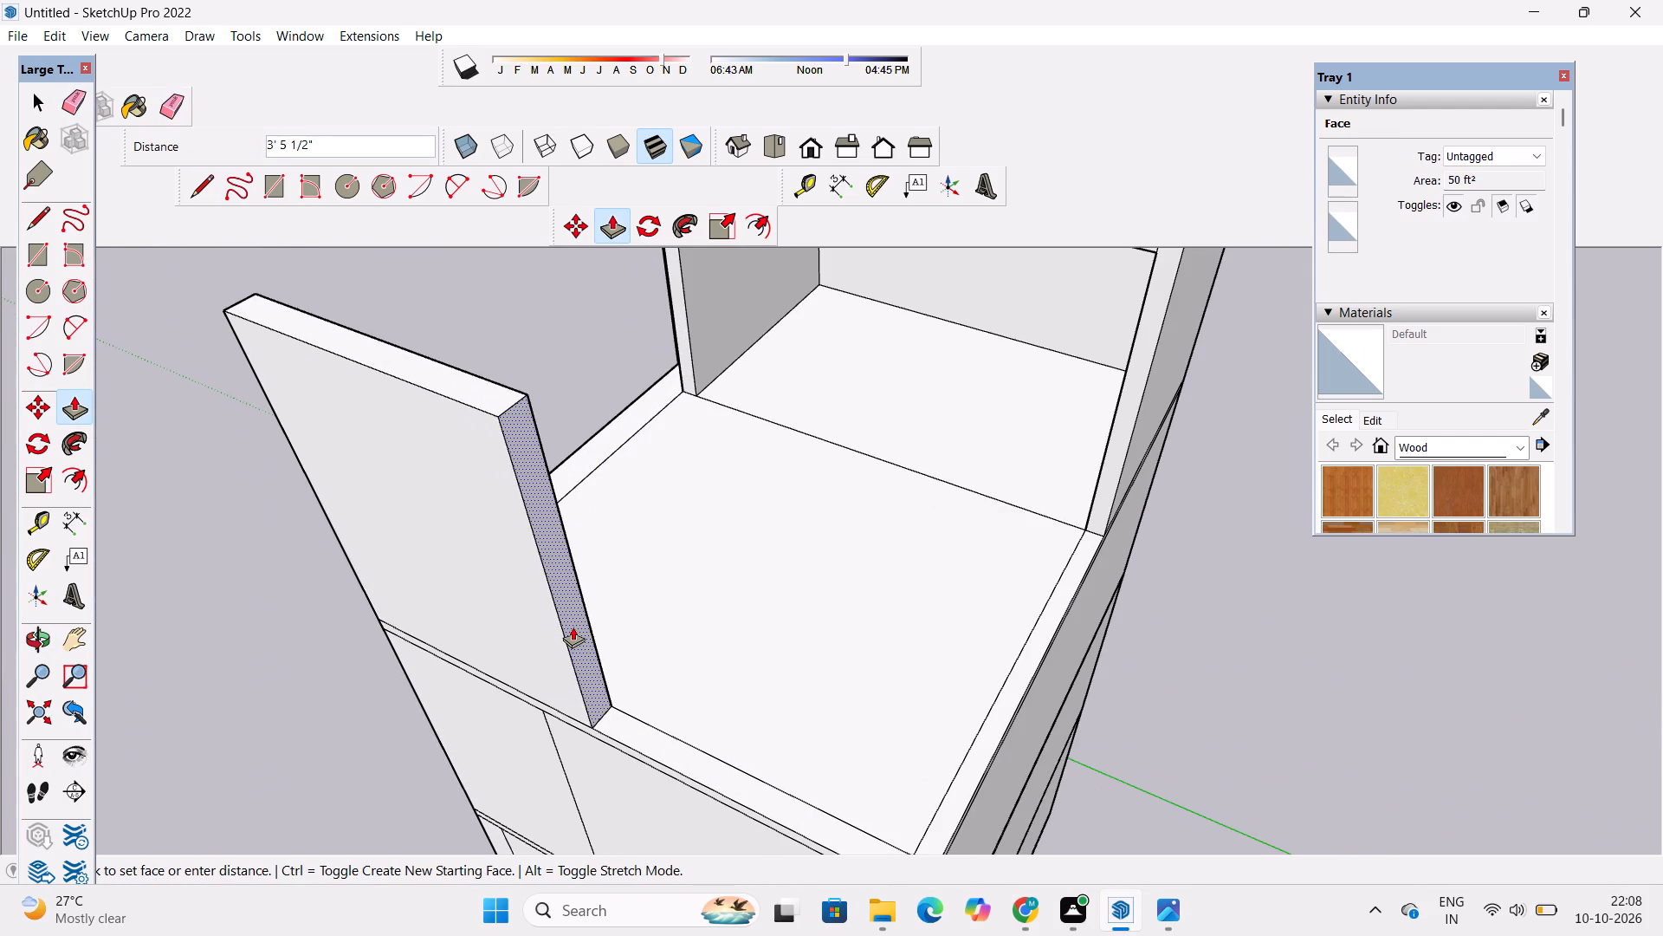
text(3')
key(Return)
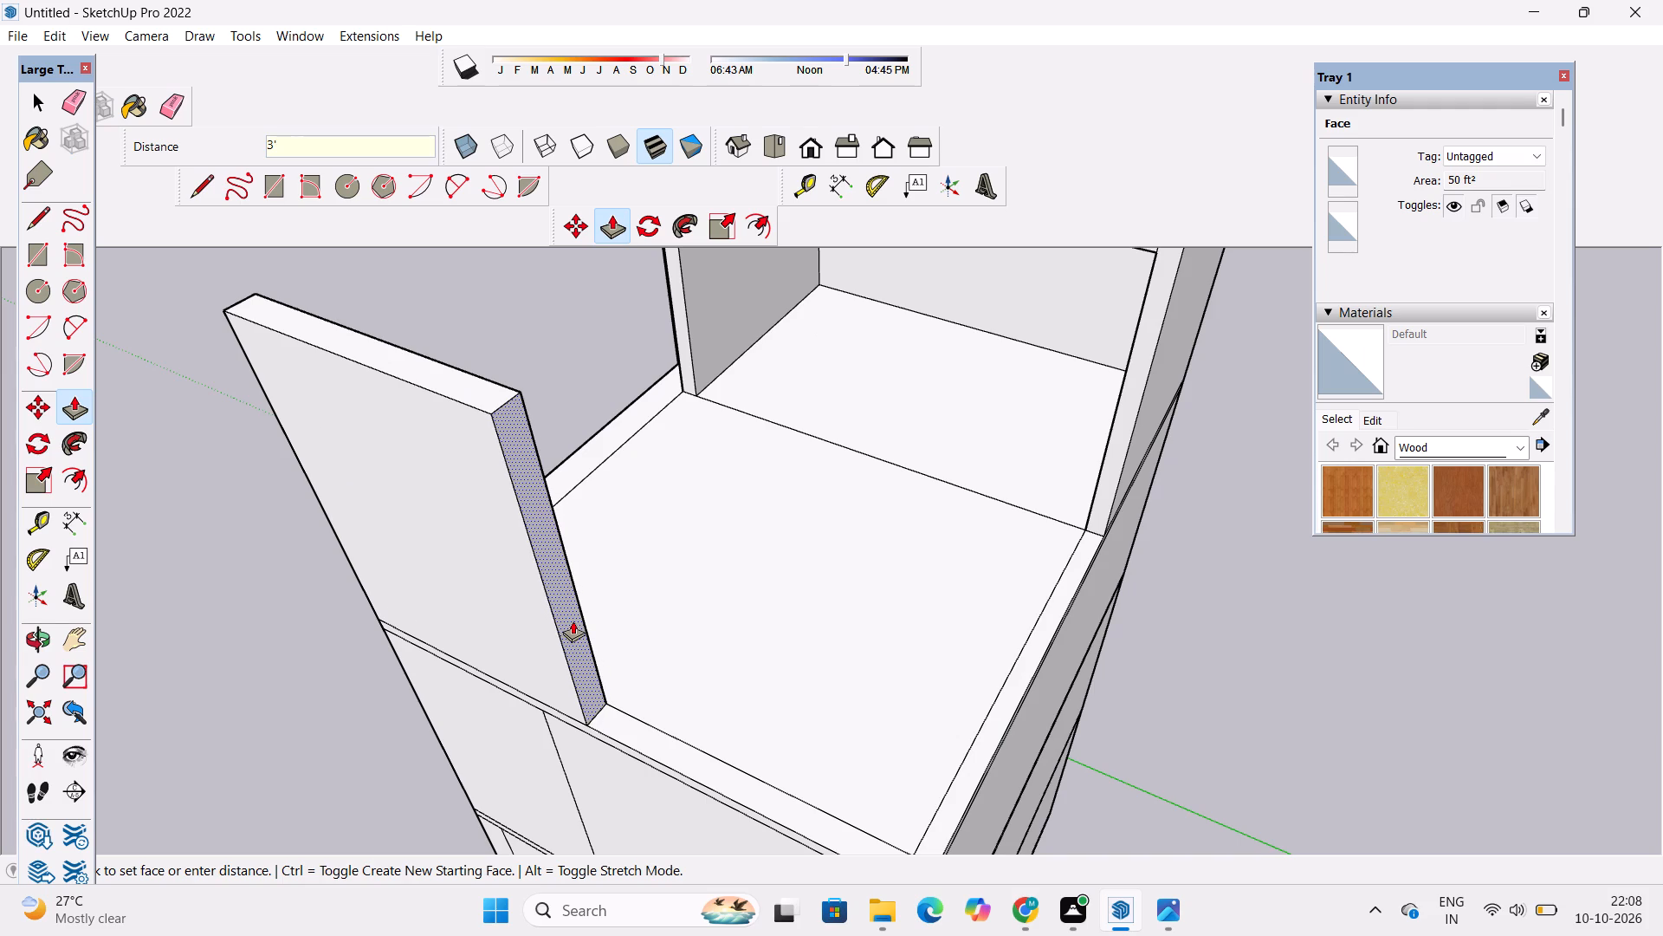
Place a guide line 1.5' below the top edge of the extended terrace wall's inner face.
key(o)
scroll(573, 621, down, 6)
drag(508, 608, 707, 609)
scroll(709, 595, down, 5)
drag(553, 636, 733, 650)
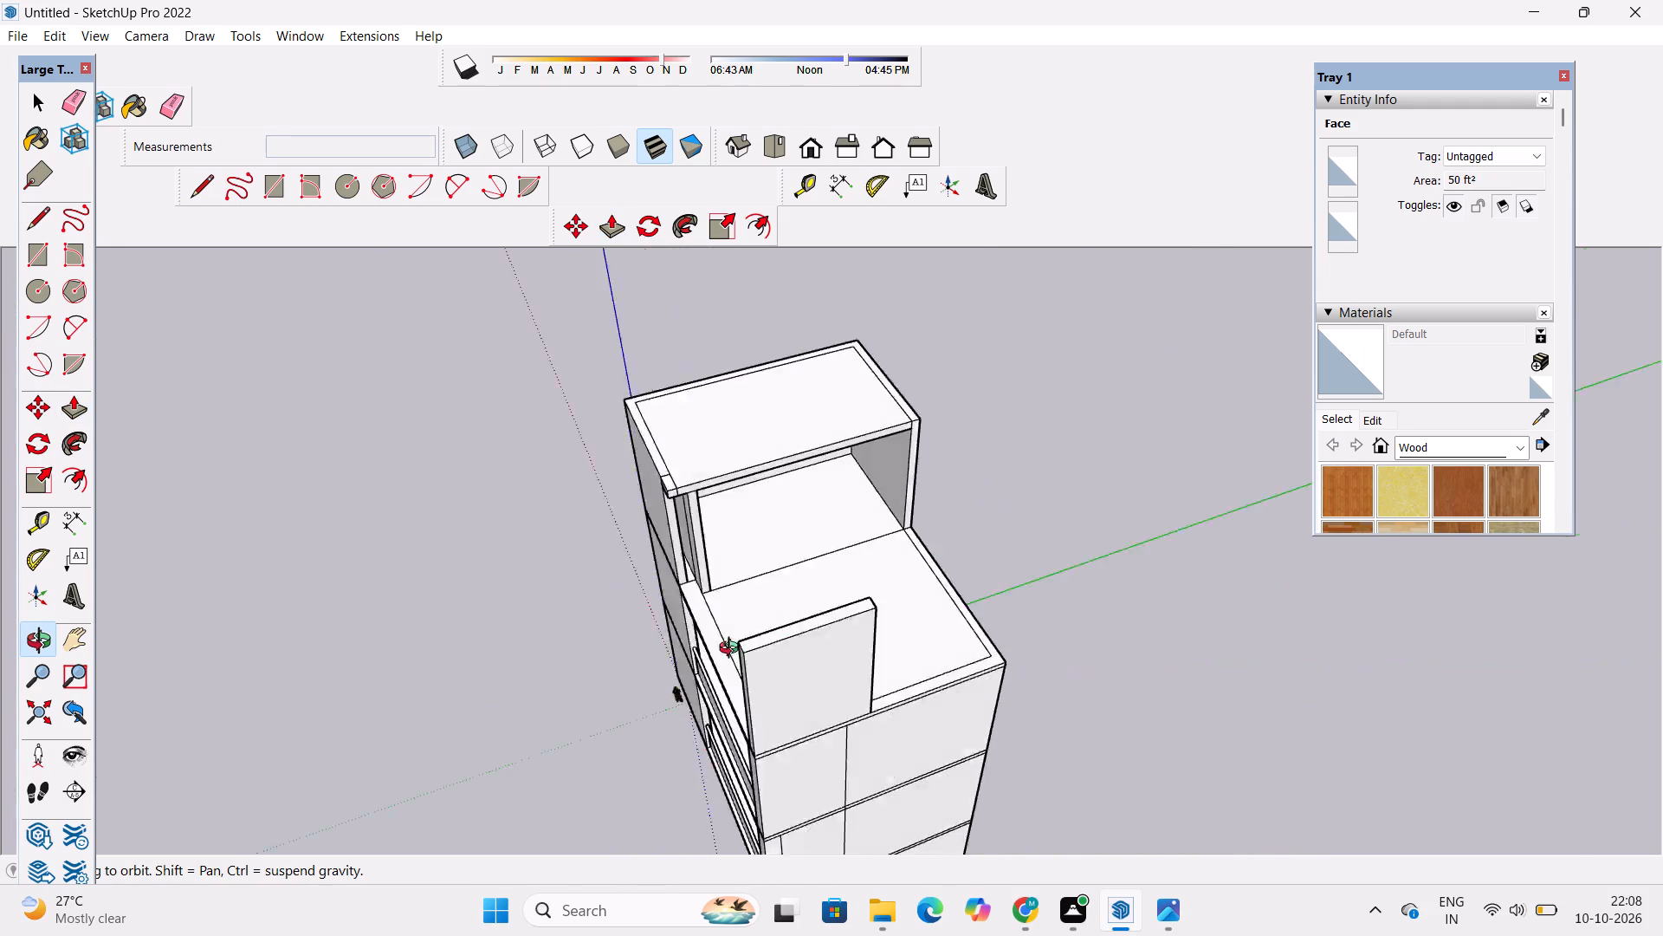
drag(733, 650, 866, 632)
drag(875, 629, 785, 611)
drag(762, 626, 938, 628)
scroll(911, 610, up, 3)
shift+drag(897, 606, 816, 585)
drag(813, 585, 1006, 592)
drag(993, 581, 935, 638)
drag(910, 643, 1028, 536)
scroll(1019, 517, up, 3)
shift+drag(1011, 501, 912, 518)
drag(890, 532, 1005, 522)
shift+drag(959, 513, 947, 534)
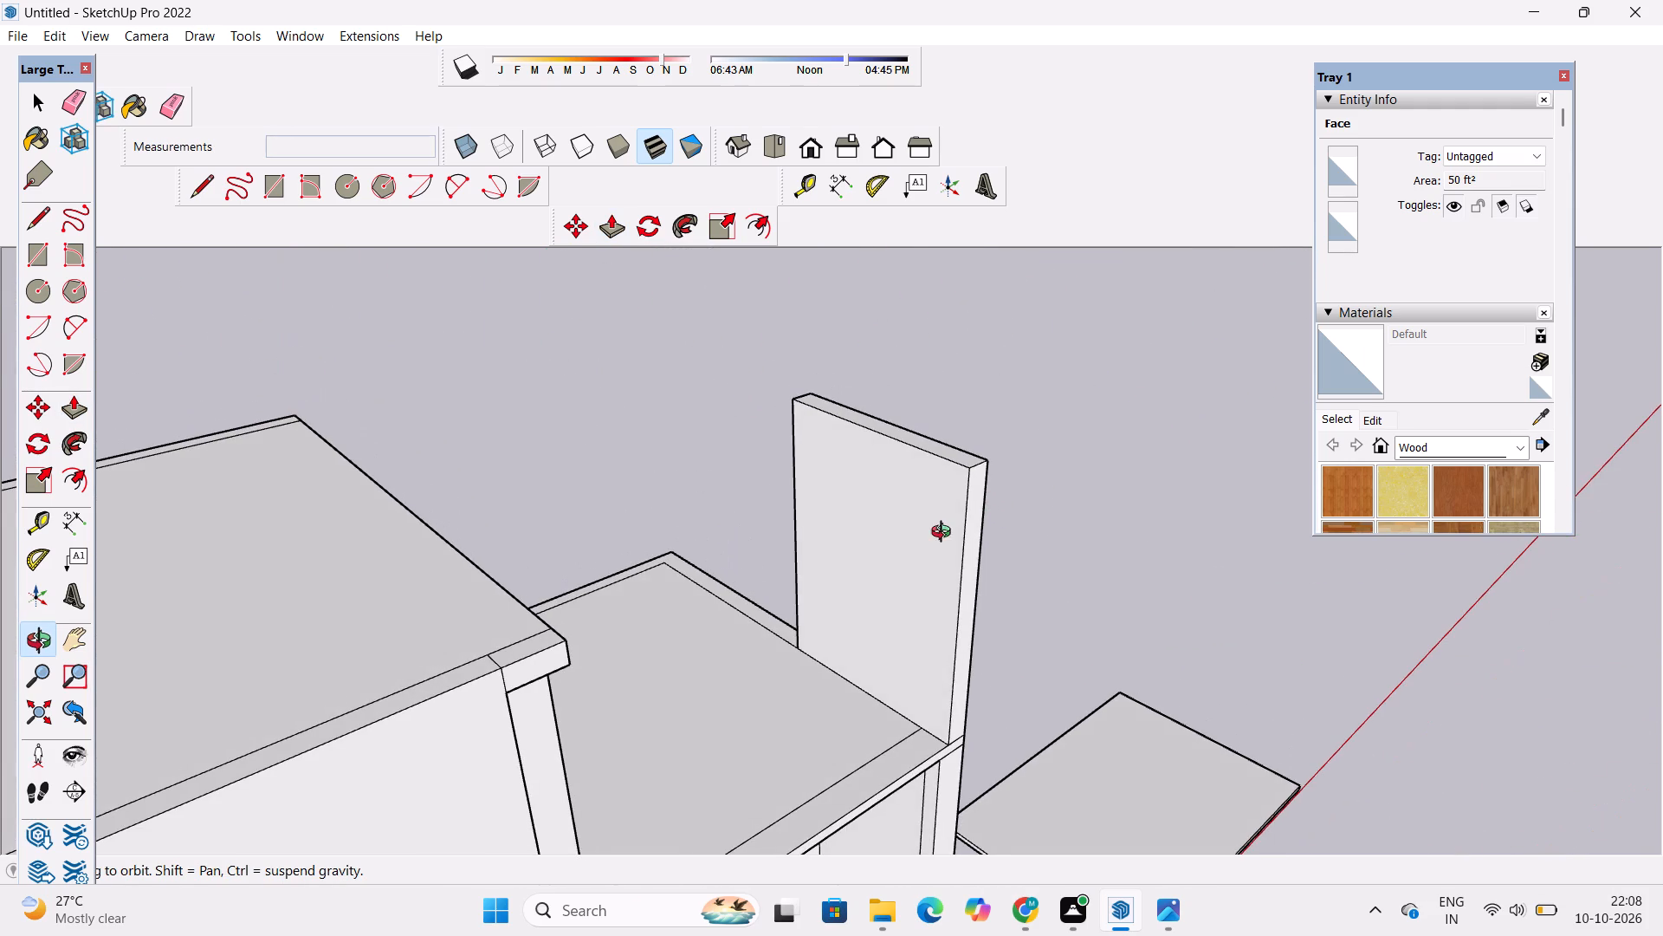
key(t)
scroll(865, 427, up, 4)
click(872, 434)
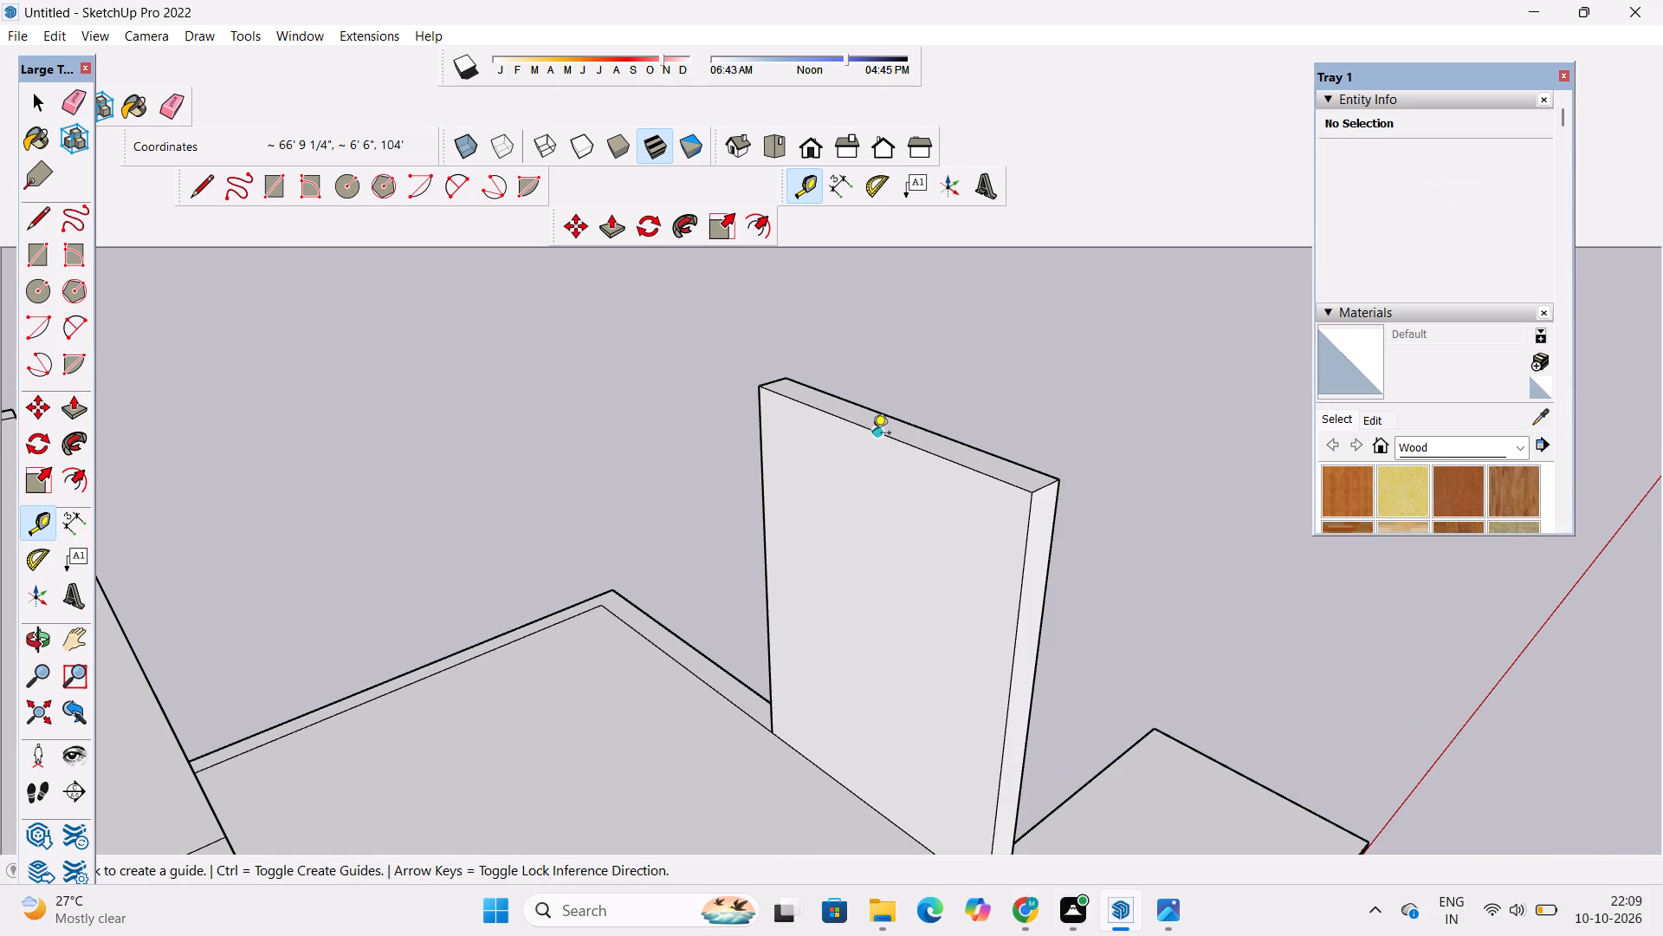
text(1.5')
key(Return)
Draw a 19' line along the guide across the terrace wall's inner face and erase the guide.
key(l)
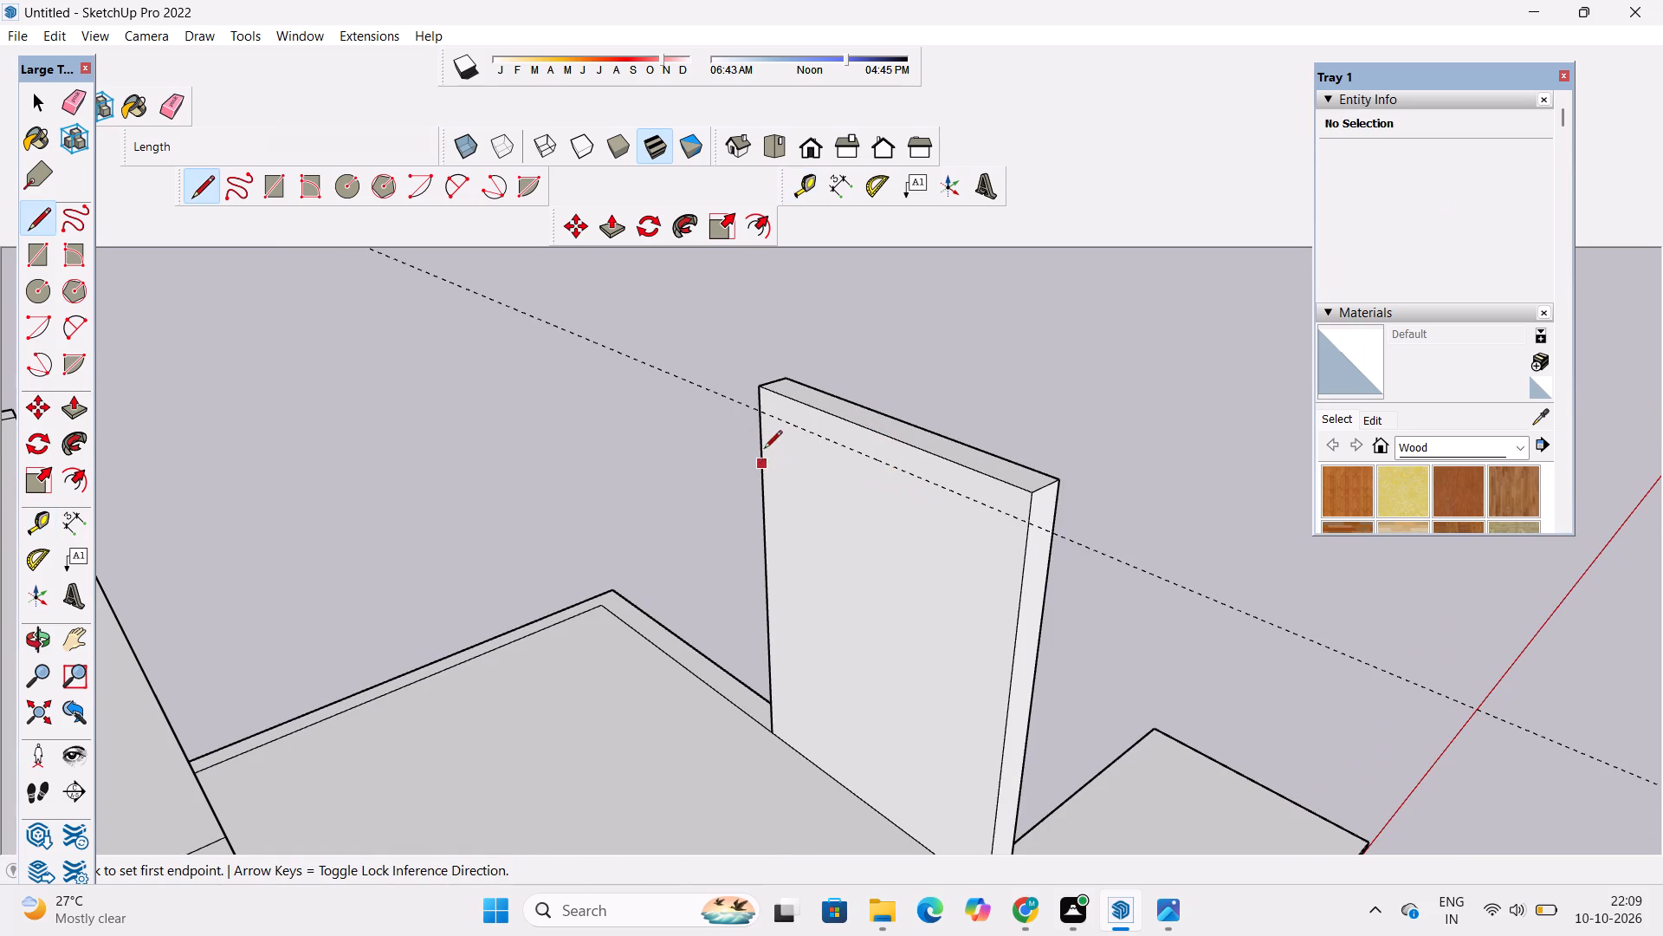
scroll(765, 435, up, 8)
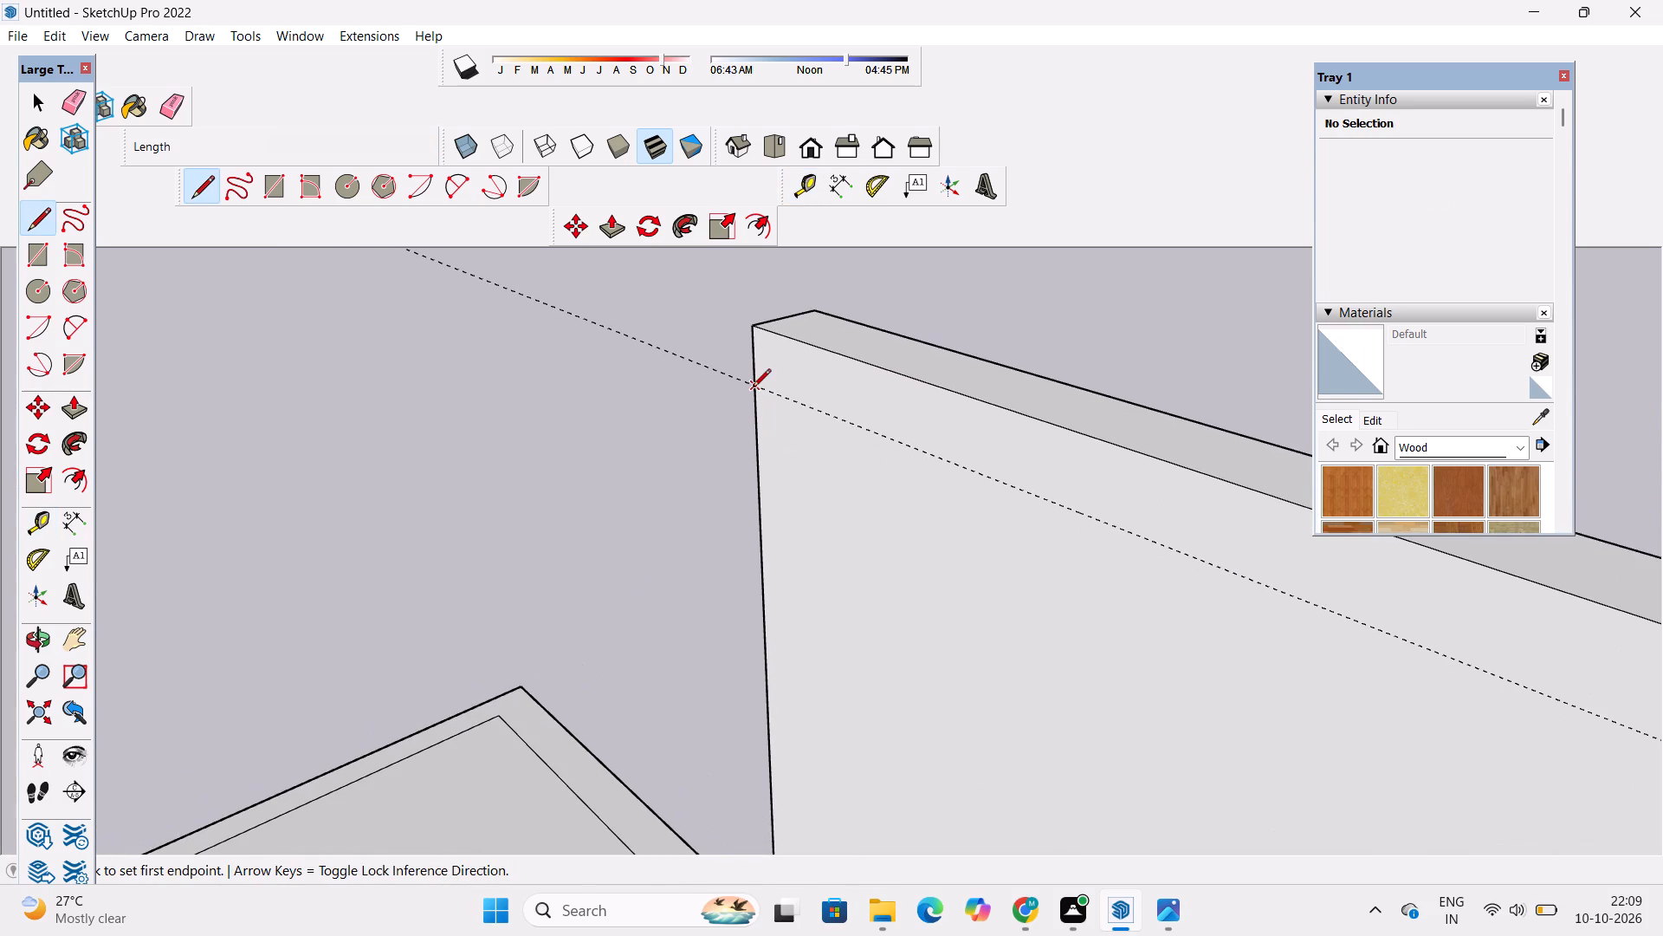
click(753, 388)
scroll(747, 389, down, 6)
scroll(911, 451, up, 8)
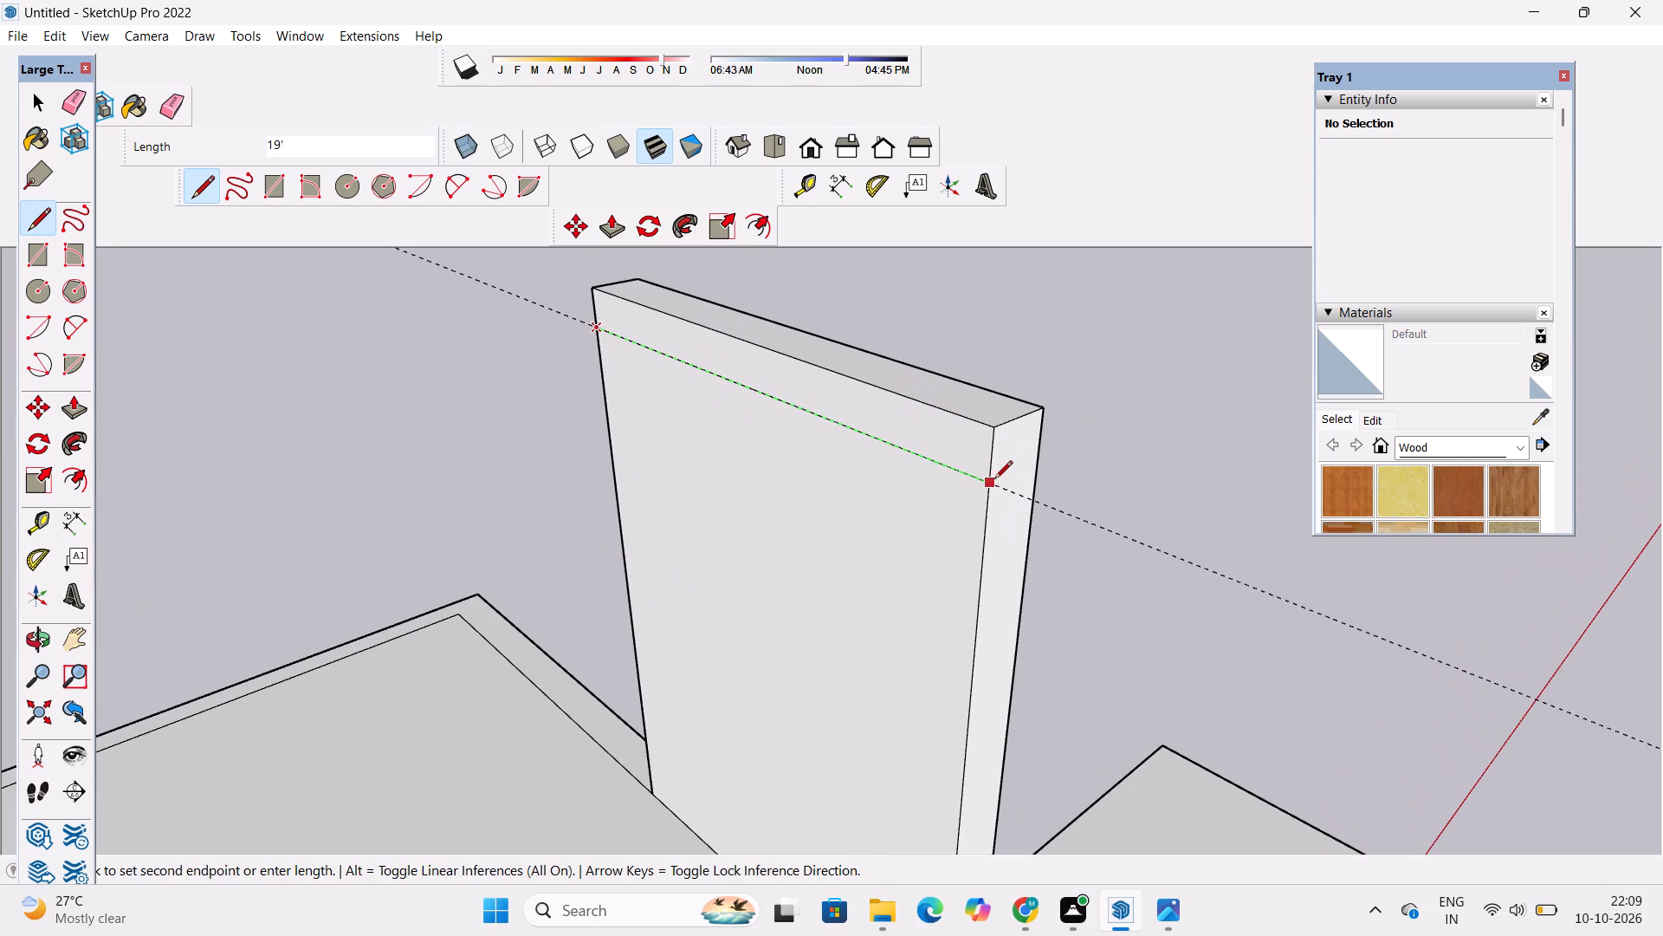
click(991, 484)
key(e)
drag(1071, 496, 1071, 525)
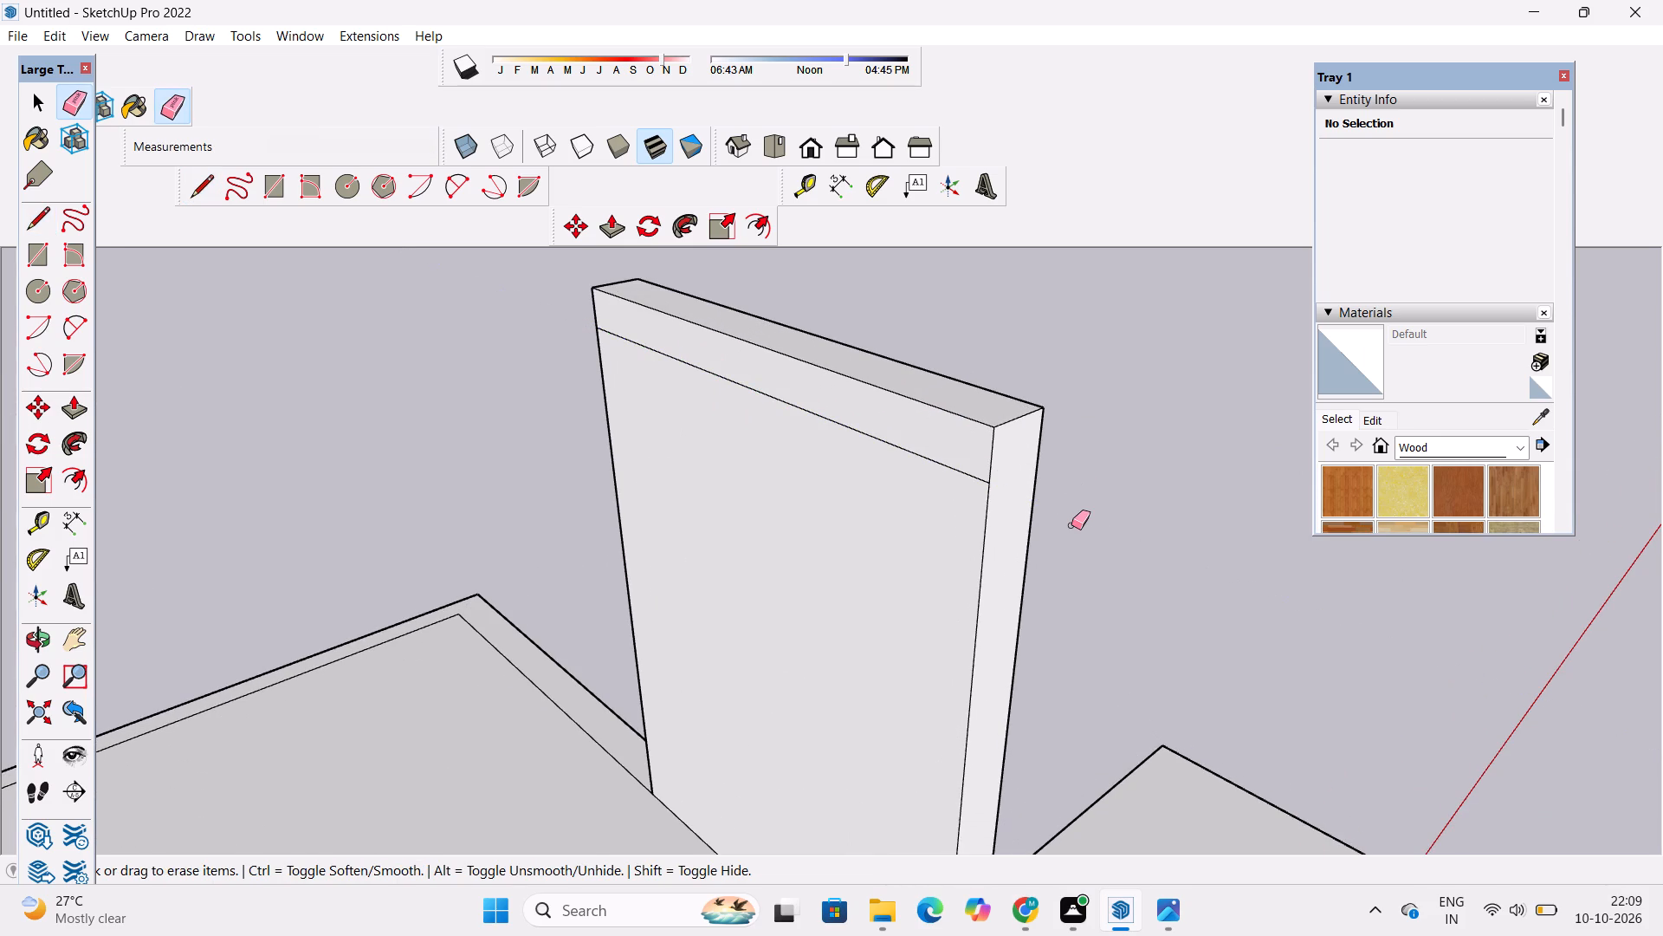
Push/Pull the strip at the top of the terrace wall's inner face 31' 6" across to the roof slab's edge.
key(o)
drag(1188, 550, 1022, 564)
scroll(1005, 562, down, 4)
shift+drag(925, 591, 1130, 642)
drag(1130, 642, 1045, 638)
scroll(1040, 635, up, 2)
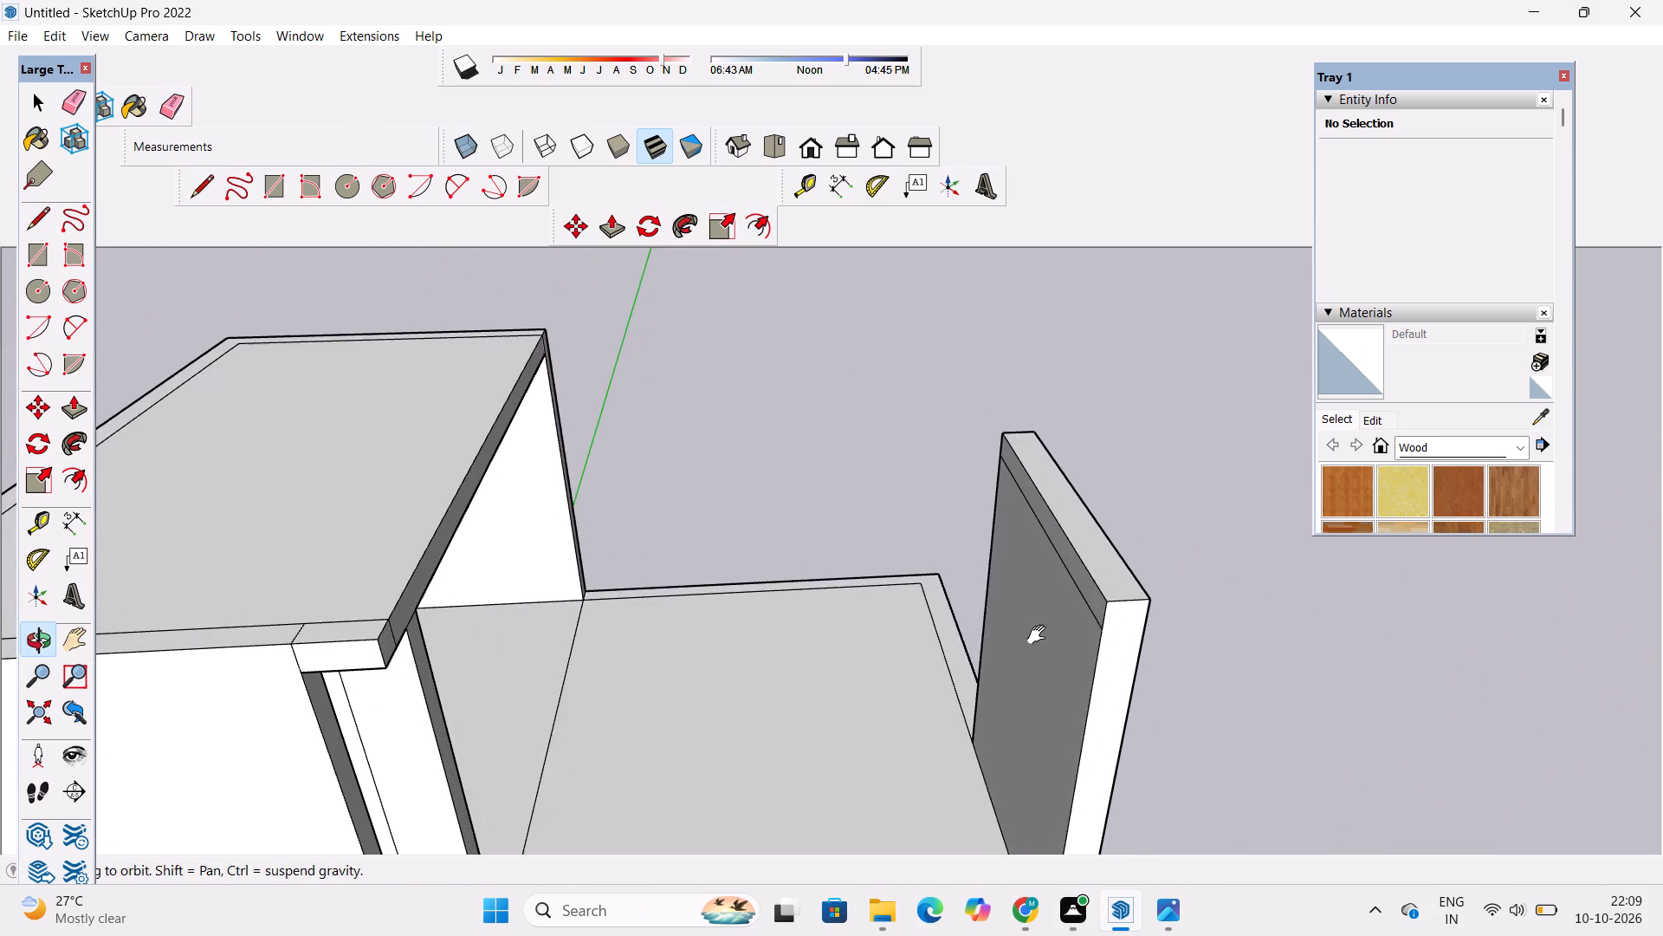
shift+drag(1040, 635, 1013, 623)
key(p)
scroll(1012, 607, up, 3)
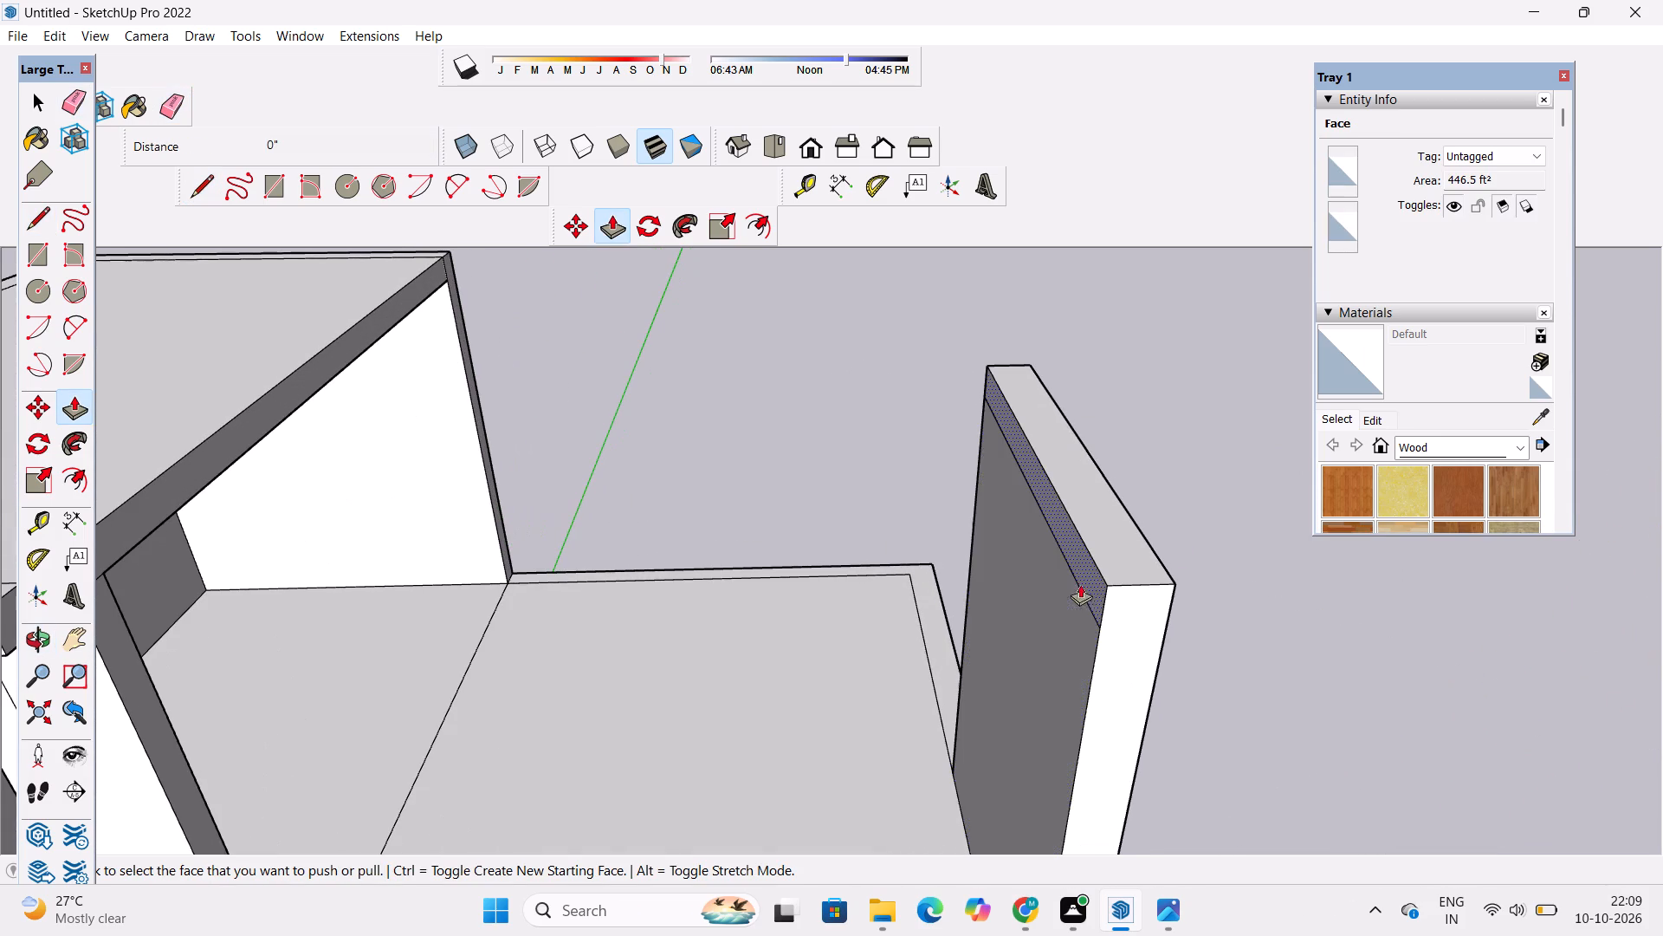
click(1089, 588)
scroll(1089, 588, down, 4)
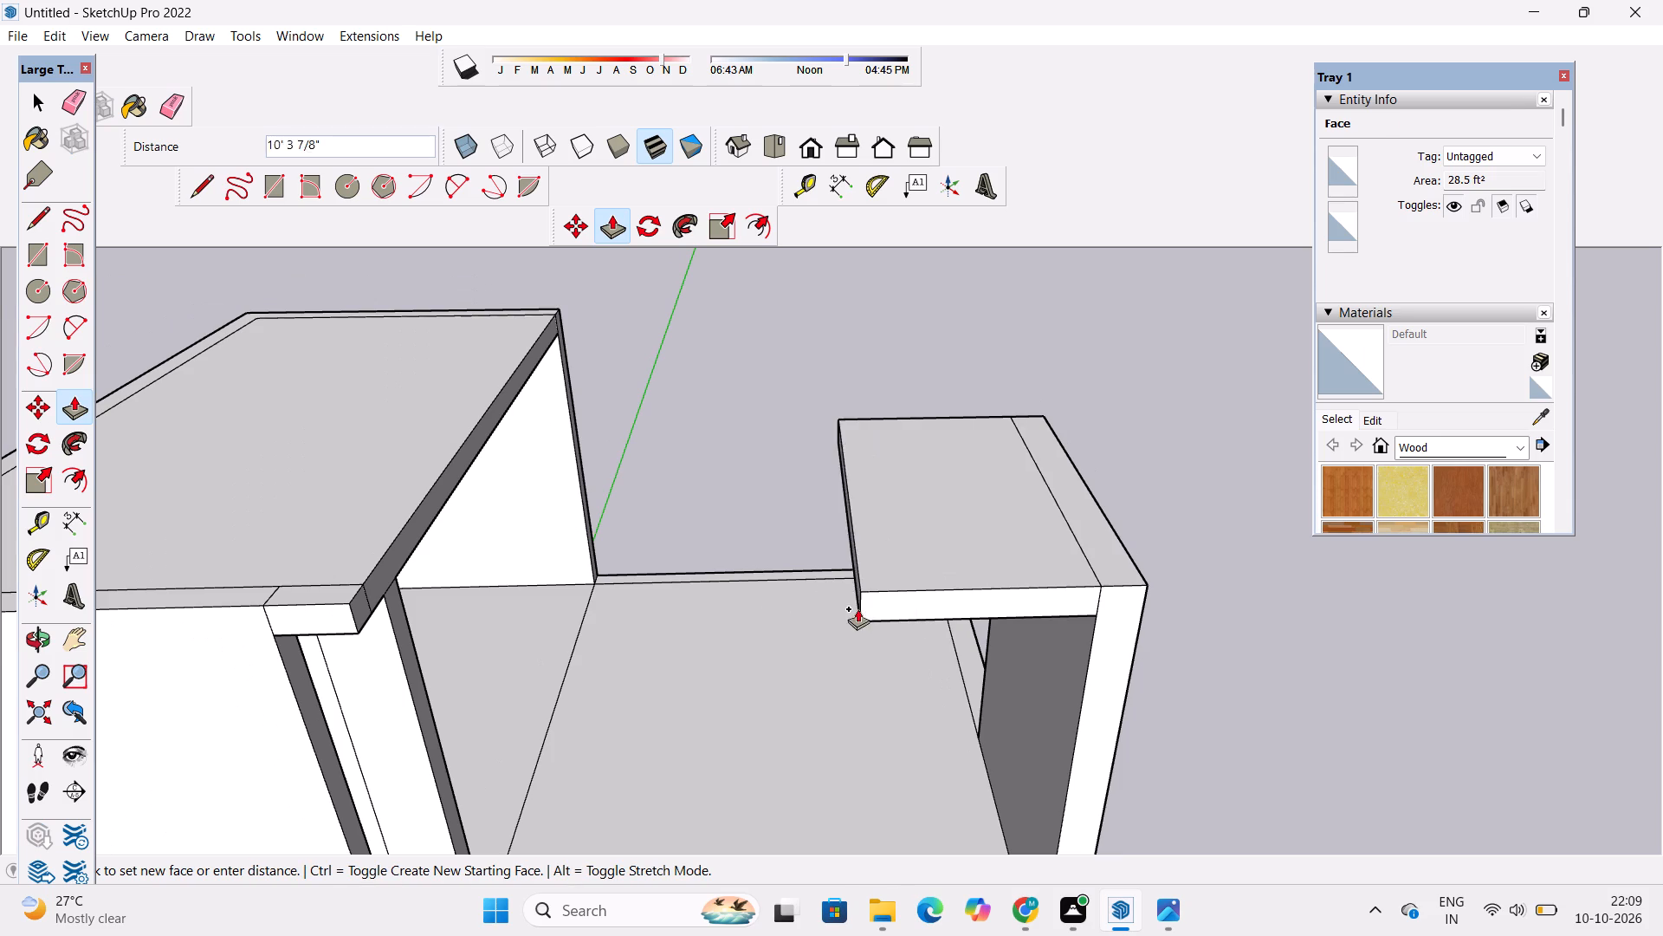
scroll(247, 537, up, 3)
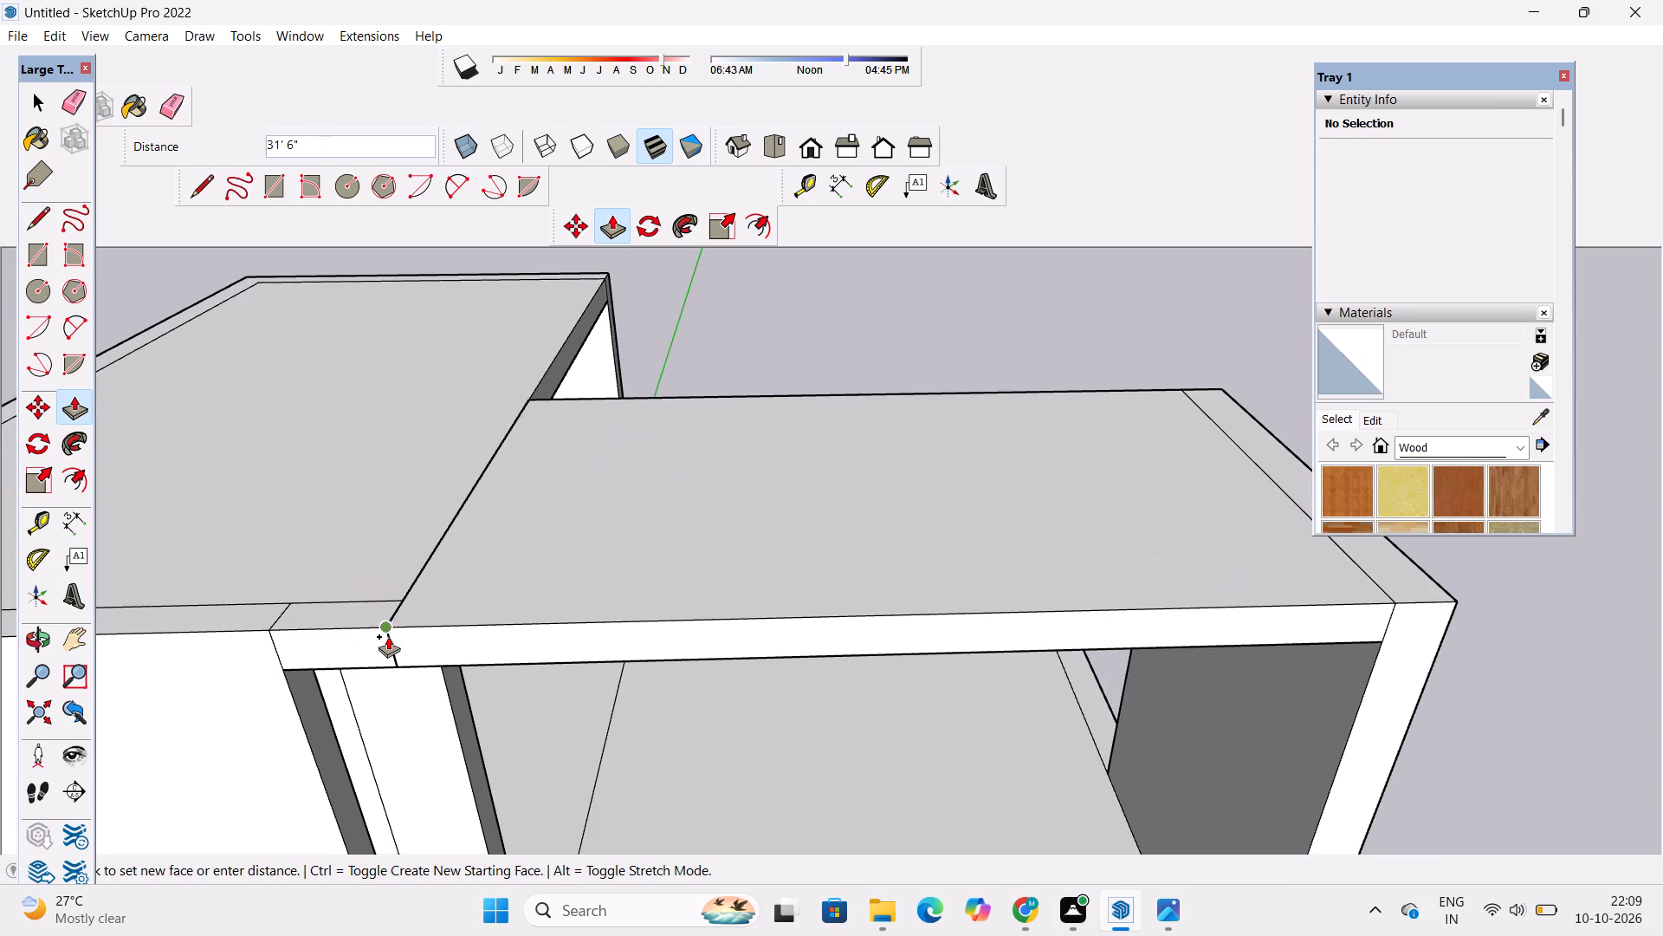
click(388, 636)
key(space)
Erase the inset border lines along the front, side and back edges of the roof slab's top face.
key(o)
drag(480, 692, 458, 587)
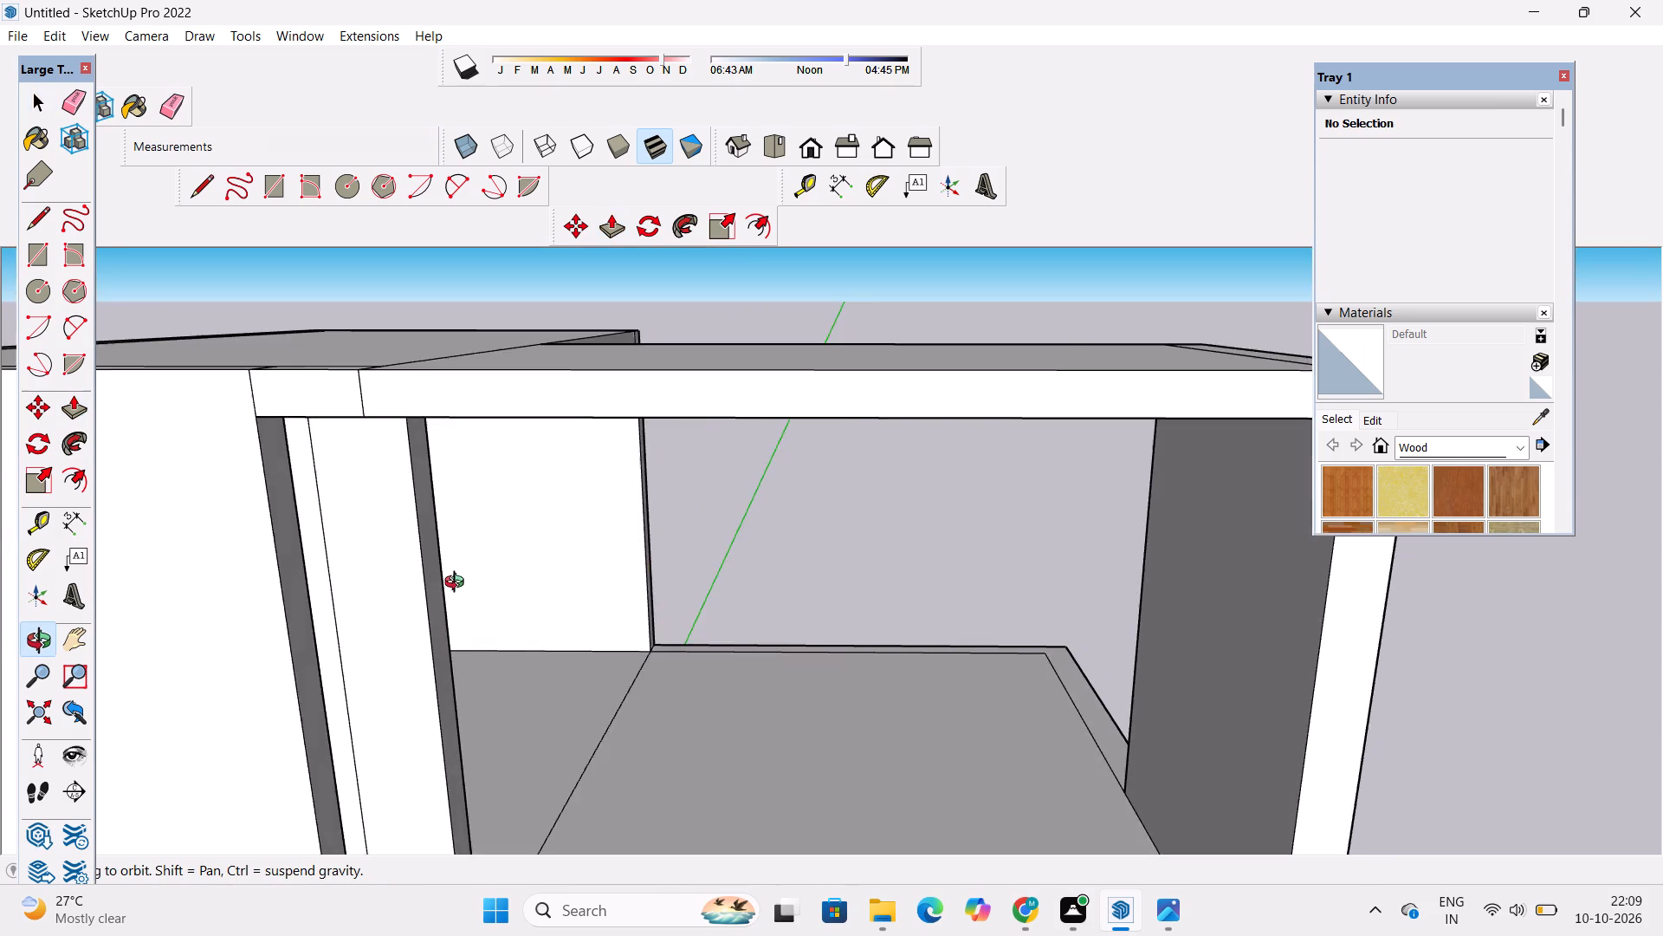
scroll(458, 584, down, 5)
drag(555, 599, 448, 730)
shift+drag(398, 638, 443, 689)
drag(463, 657, 504, 729)
scroll(450, 668, up, 5)
shift+drag(450, 656, 521, 688)
drag(521, 688, 560, 683)
key(e)
scroll(540, 657, up, 4)
drag(547, 632, 548, 645)
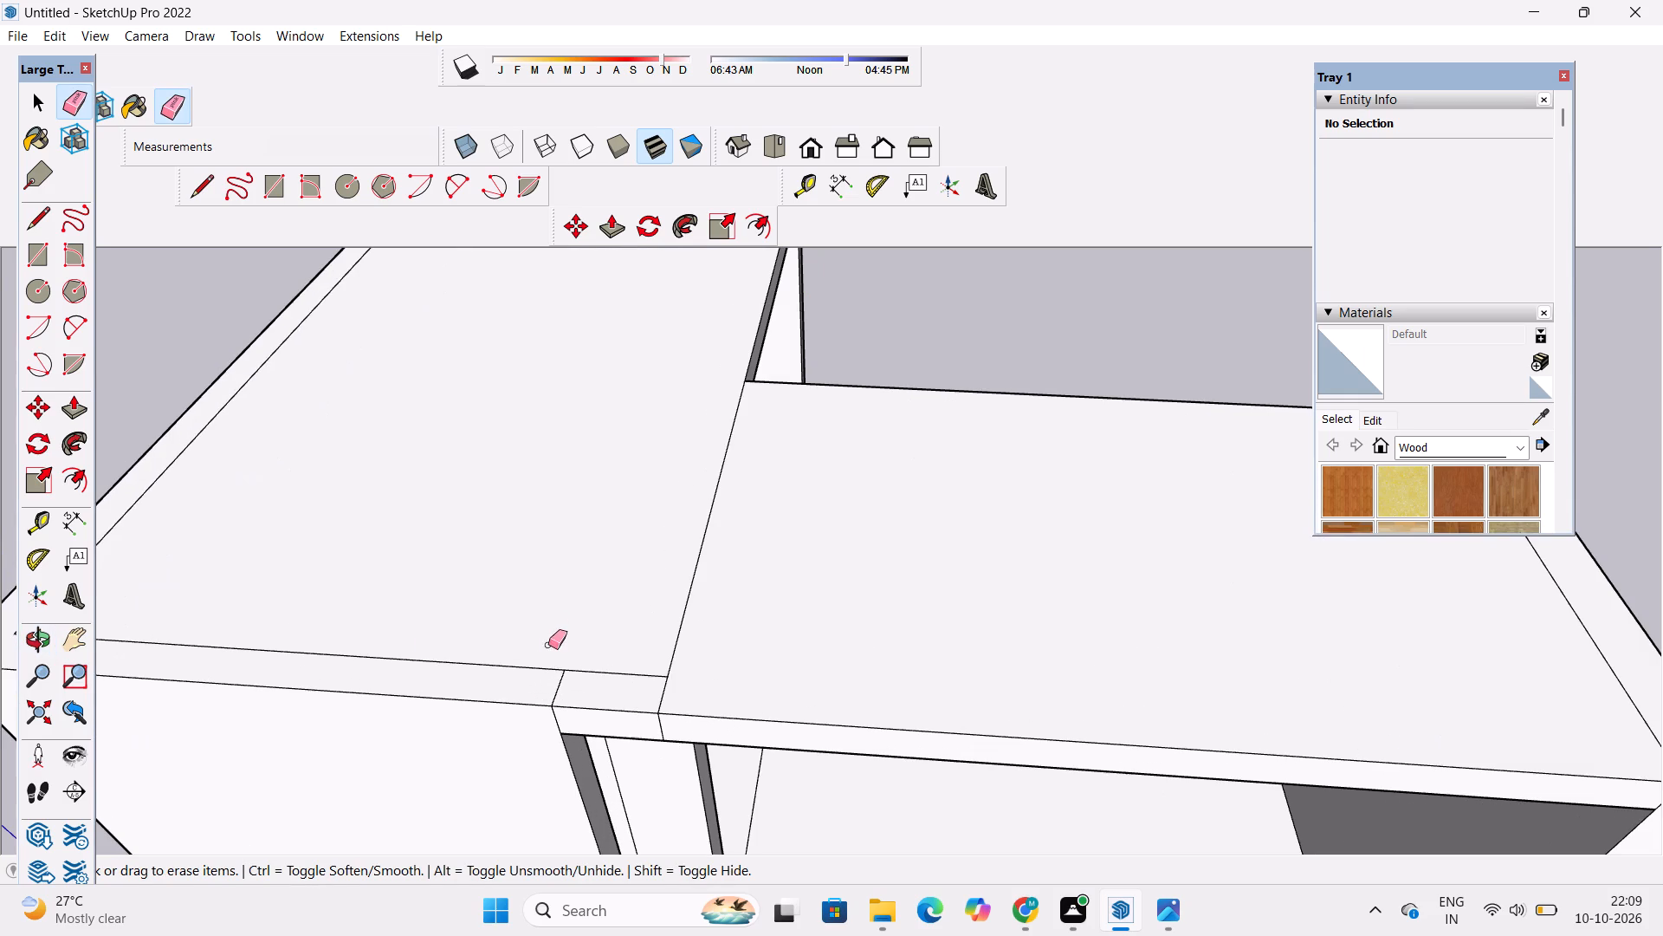
drag(548, 645, 561, 690)
drag(585, 653, 587, 674)
scroll(587, 674, down, 5)
scroll(335, 432, up, 5)
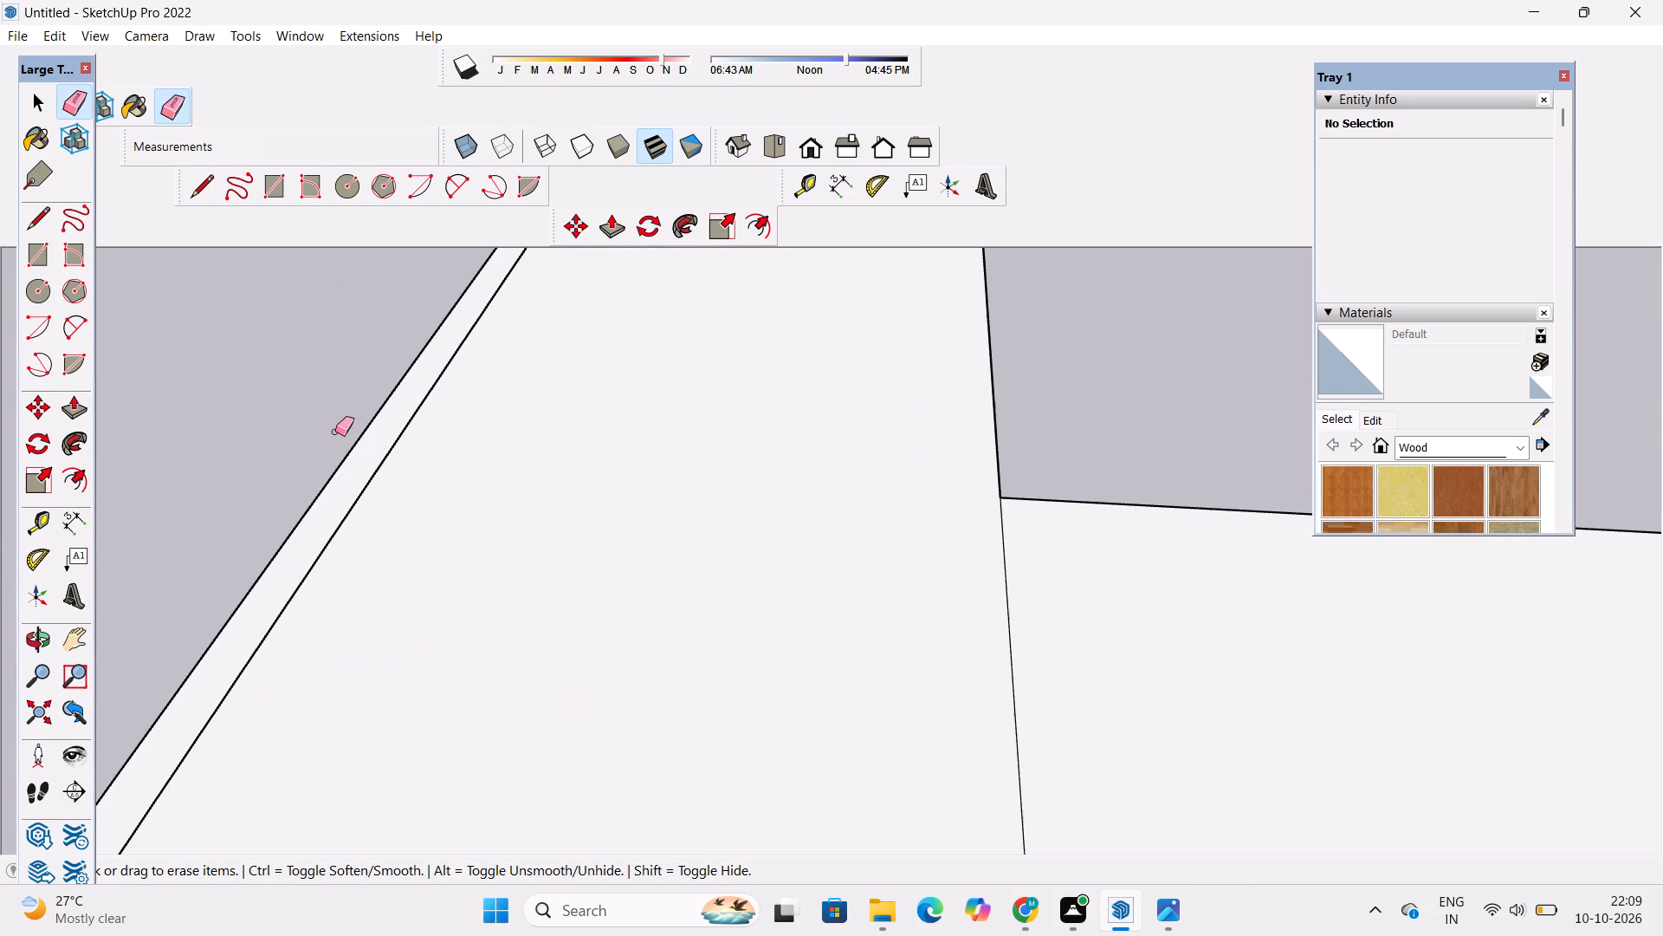
drag(369, 461, 374, 479)
scroll(338, 550, down, 6)
scroll(547, 287, up, 6)
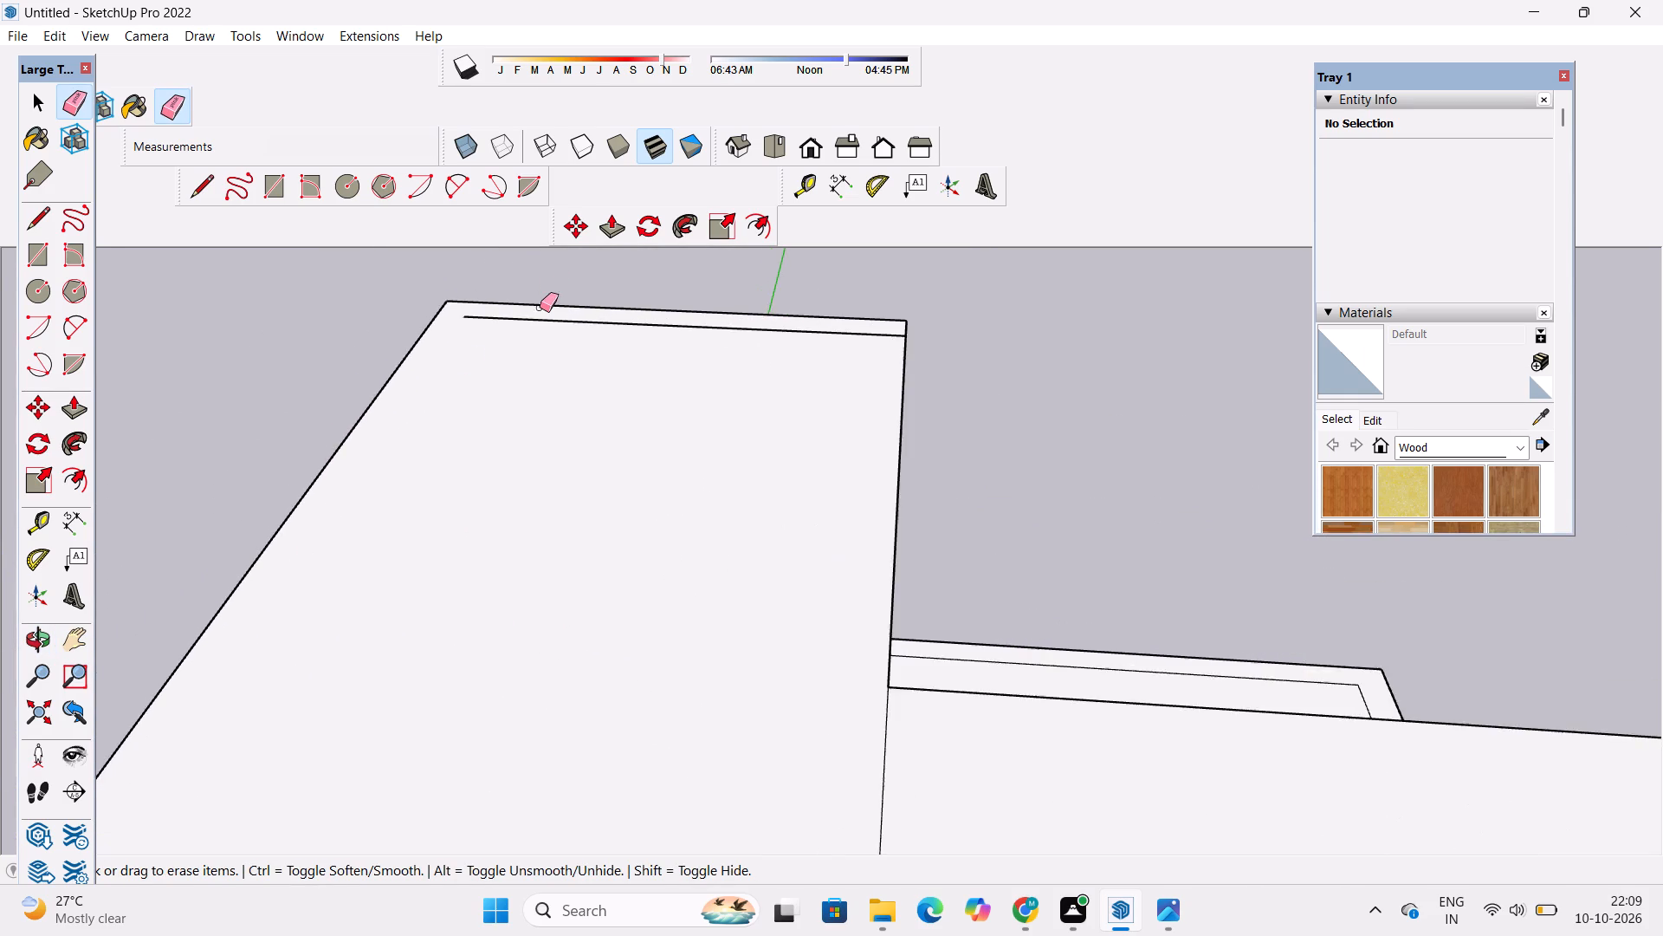
scroll(540, 308, up, 2)
click(539, 328)
Examine the bridged roof, the terrace opening and the space beneath the slab from several sides.
key(o)
drag(637, 434, 574, 278)
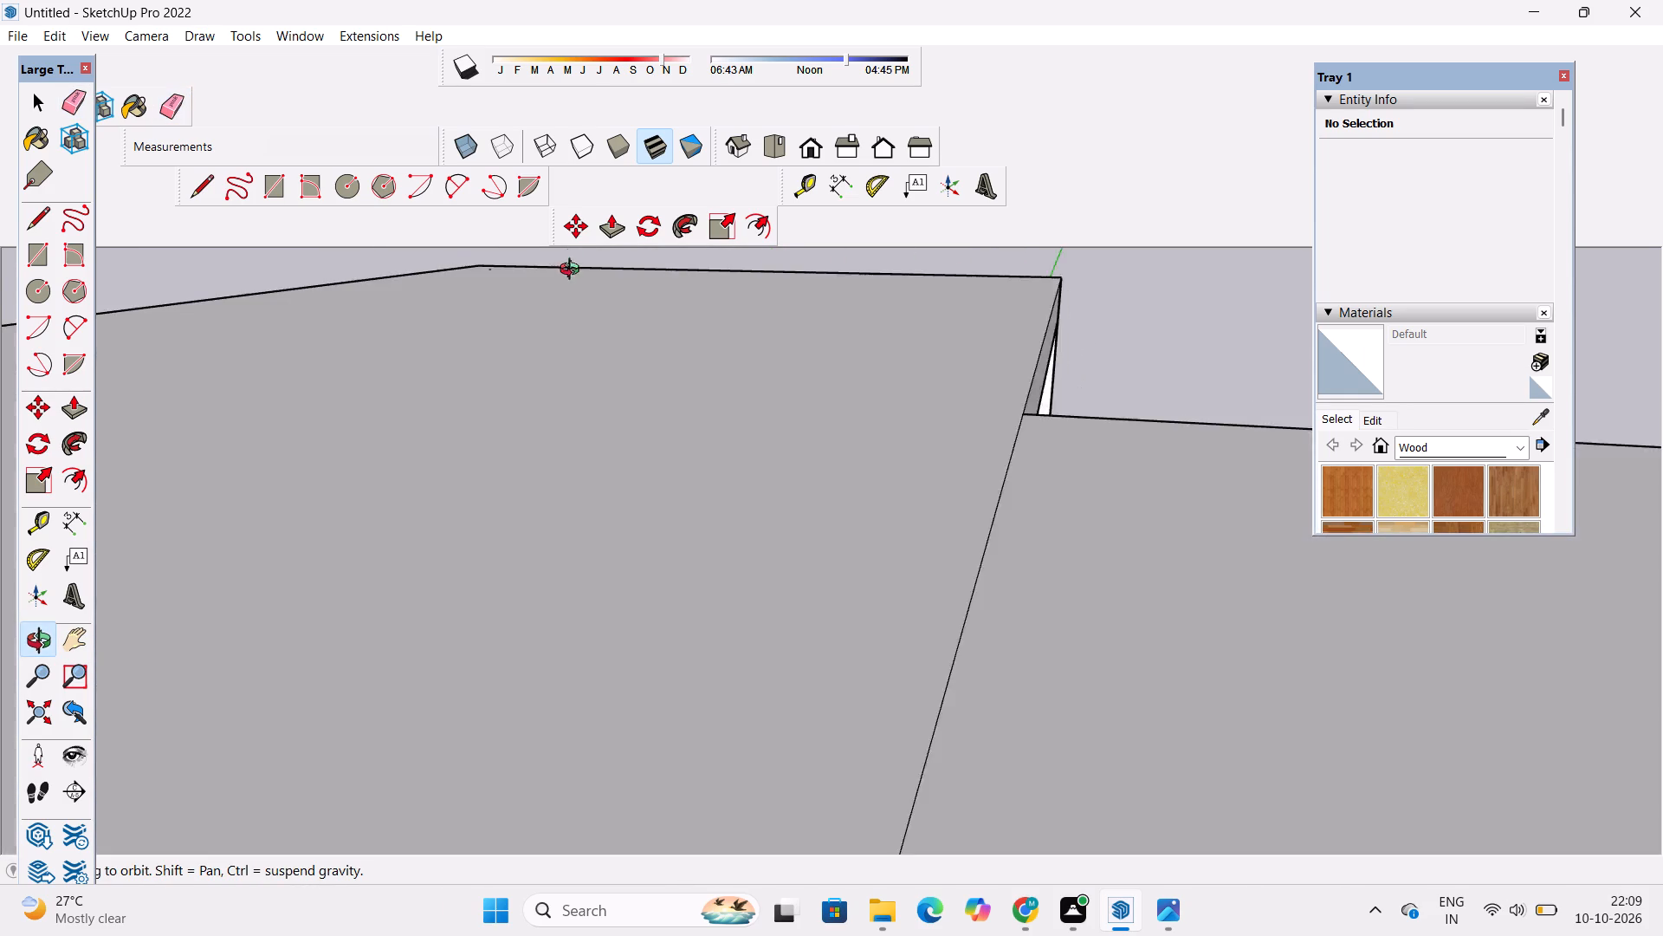
scroll(572, 263, down, 5)
drag(784, 739, 650, 553)
scroll(640, 482, down, 6)
drag(645, 467, 605, 639)
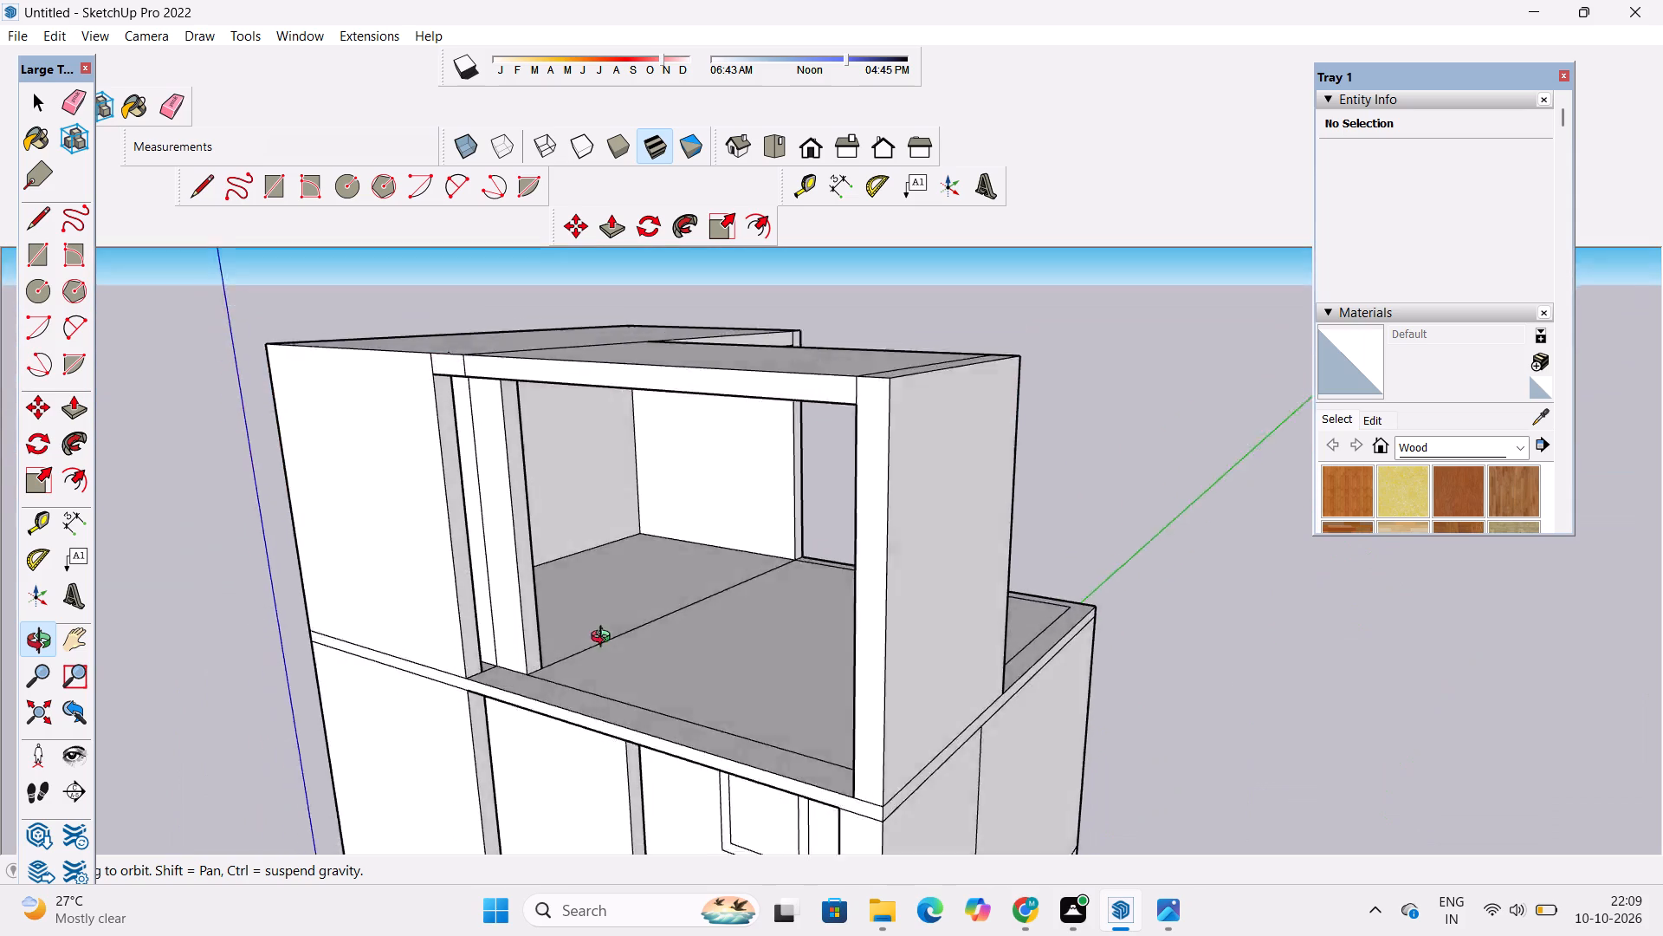
drag(605, 639, 184, 659)
drag(535, 579, 687, 601)
shift+drag(692, 583, 649, 628)
drag(649, 628, 492, 576)
scroll(490, 574, up, 3)
shift+drag(671, 530, 573, 605)
drag(599, 614, 582, 506)
scroll(709, 526, up, 4)
drag(714, 536, 626, 507)
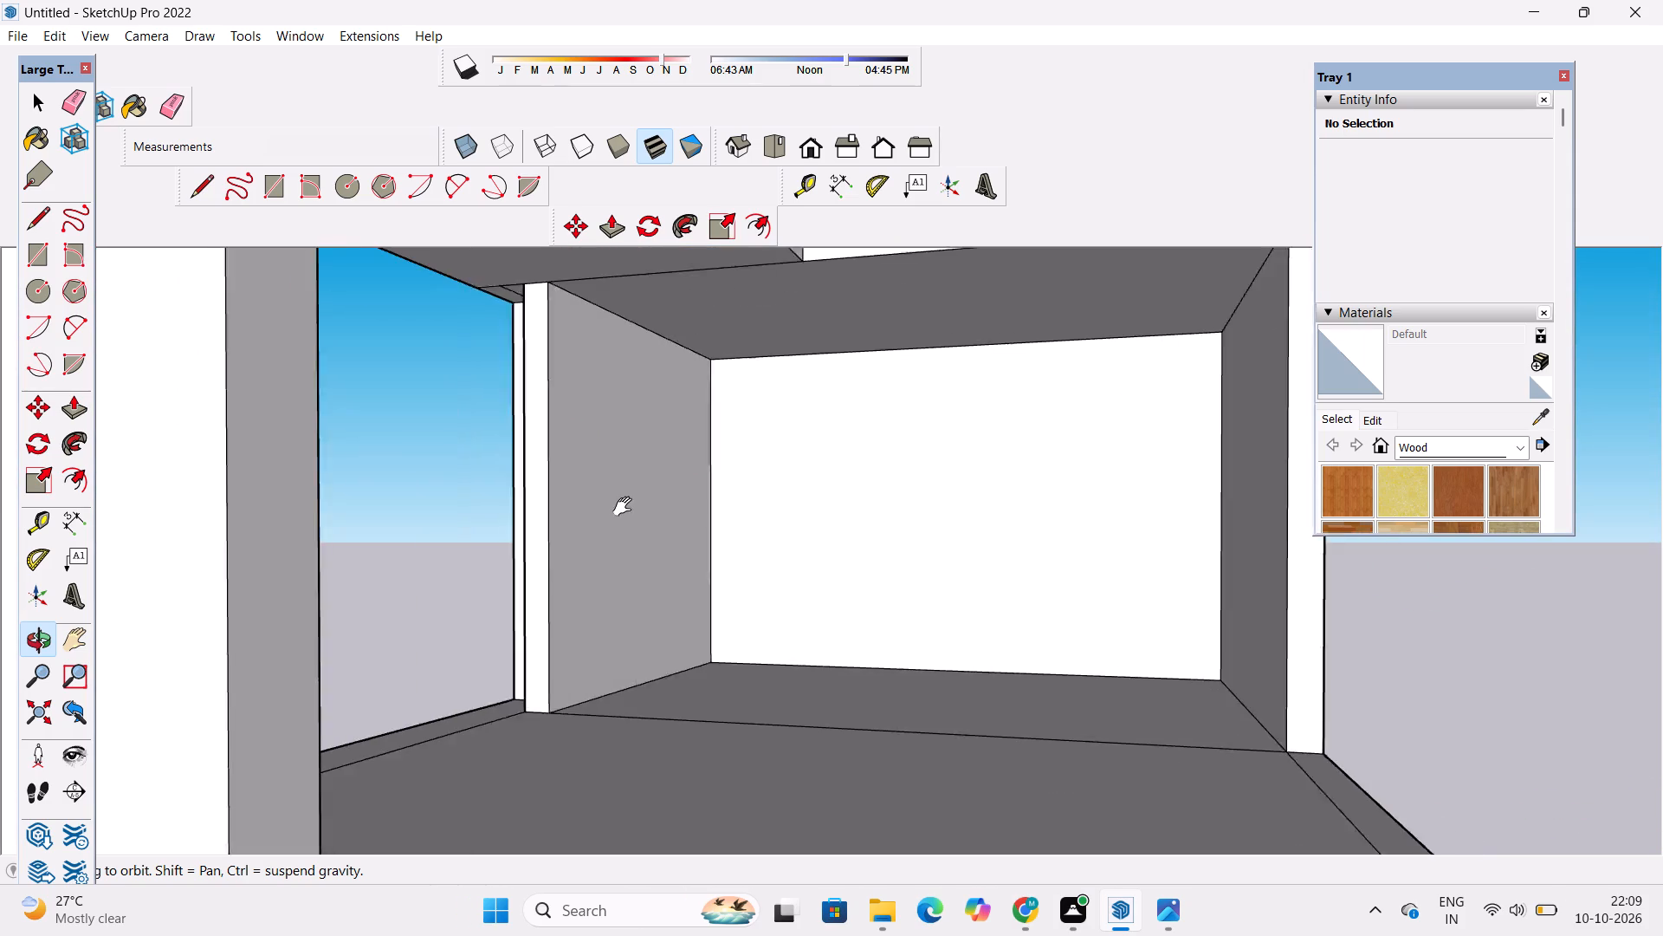
drag(626, 507, 611, 499)
drag(611, 497, 634, 552)
scroll(645, 556, down, 4)
drag(734, 566, 709, 561)
shift+drag(709, 560, 723, 592)
drag(753, 613, 614, 528)
drag(618, 535, 654, 594)
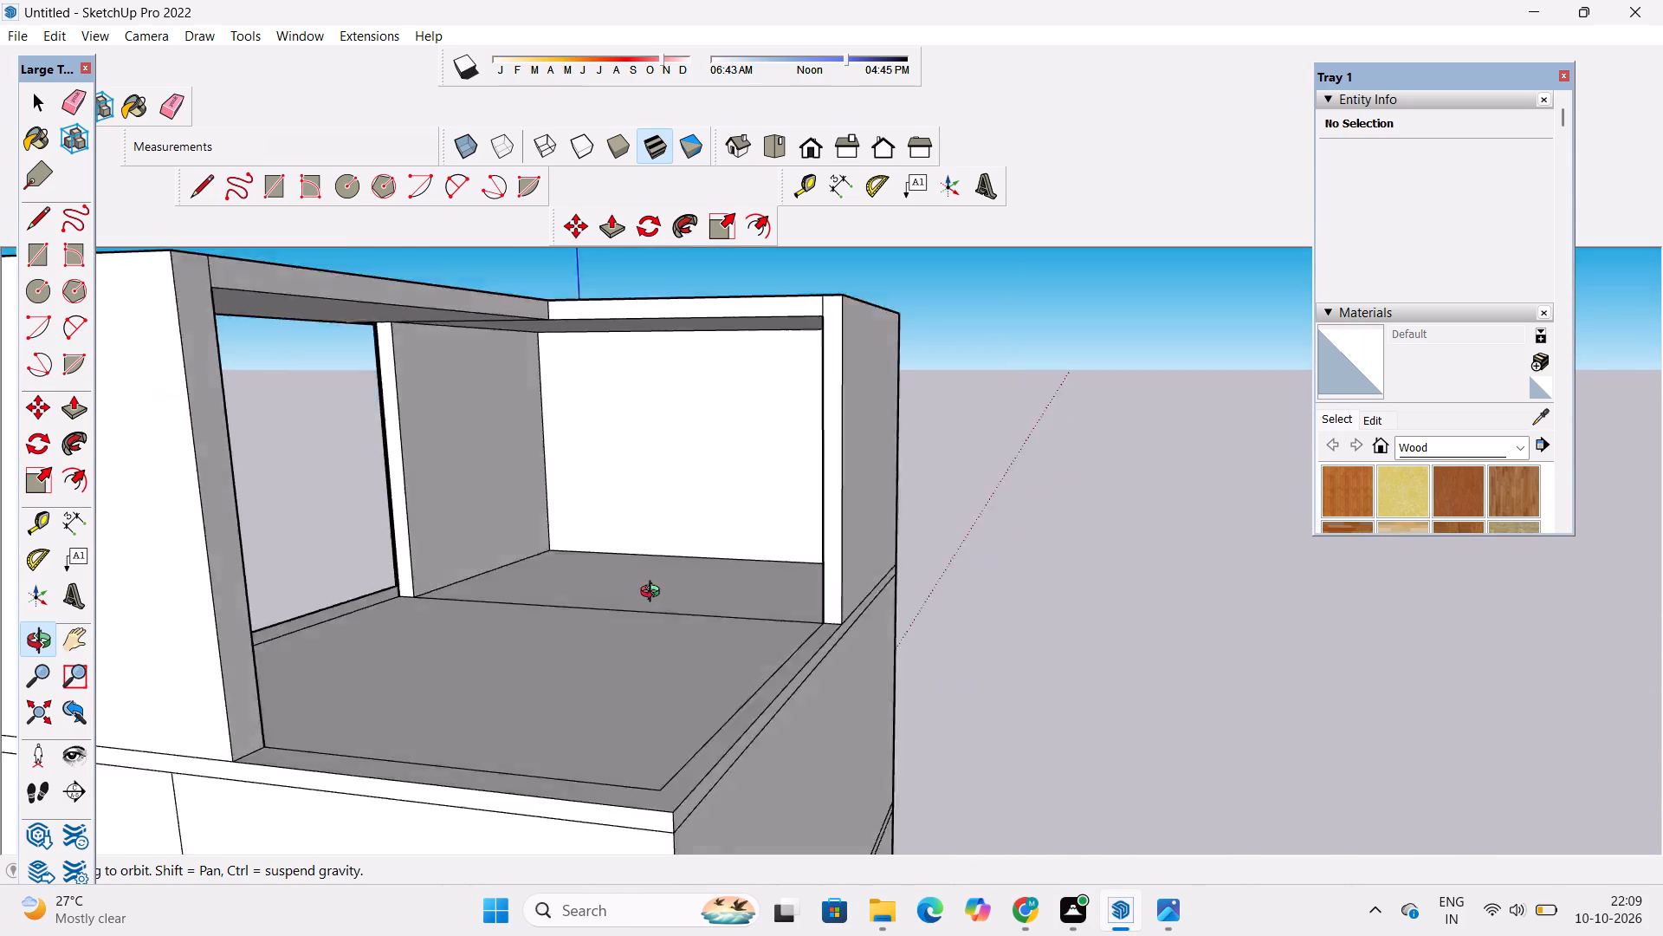
Place a guide line 1.5' inward from the floor line that crosses the opening between the side walls under the bridging slab.
drag(654, 594, 679, 621)
scroll(687, 666, up, 3)
shift+drag(665, 721, 657, 628)
drag(657, 628, 657, 773)
drag(621, 746, 697, 758)
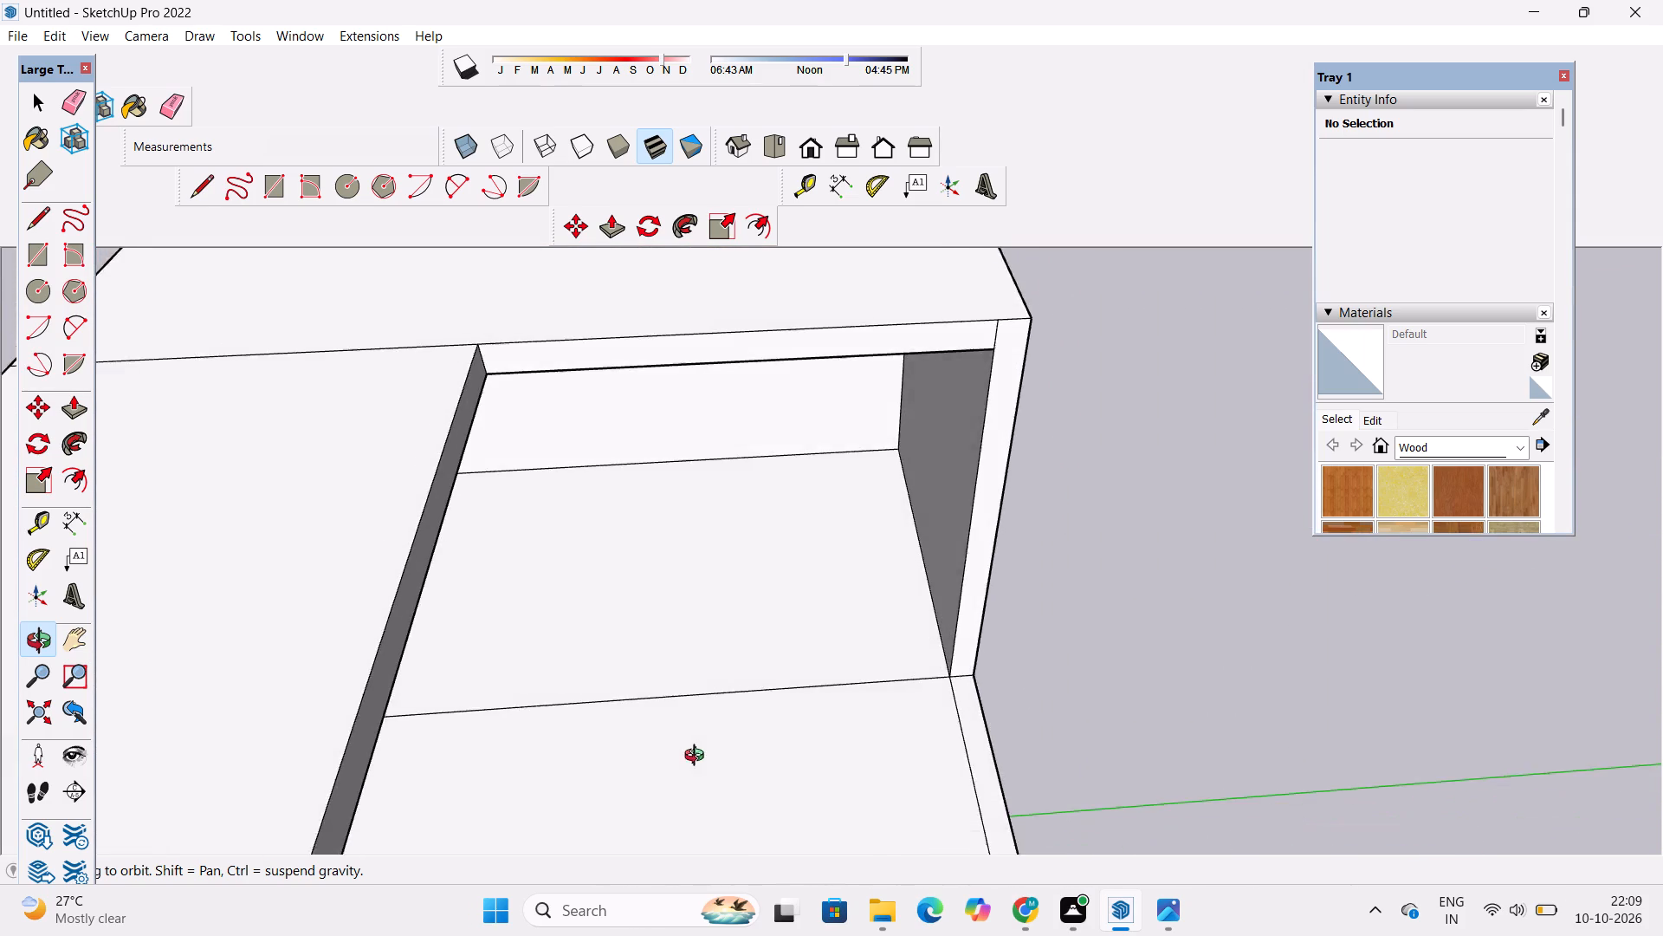
shift+drag(699, 749, 693, 670)
drag(675, 677, 661, 714)
drag(661, 714, 675, 672)
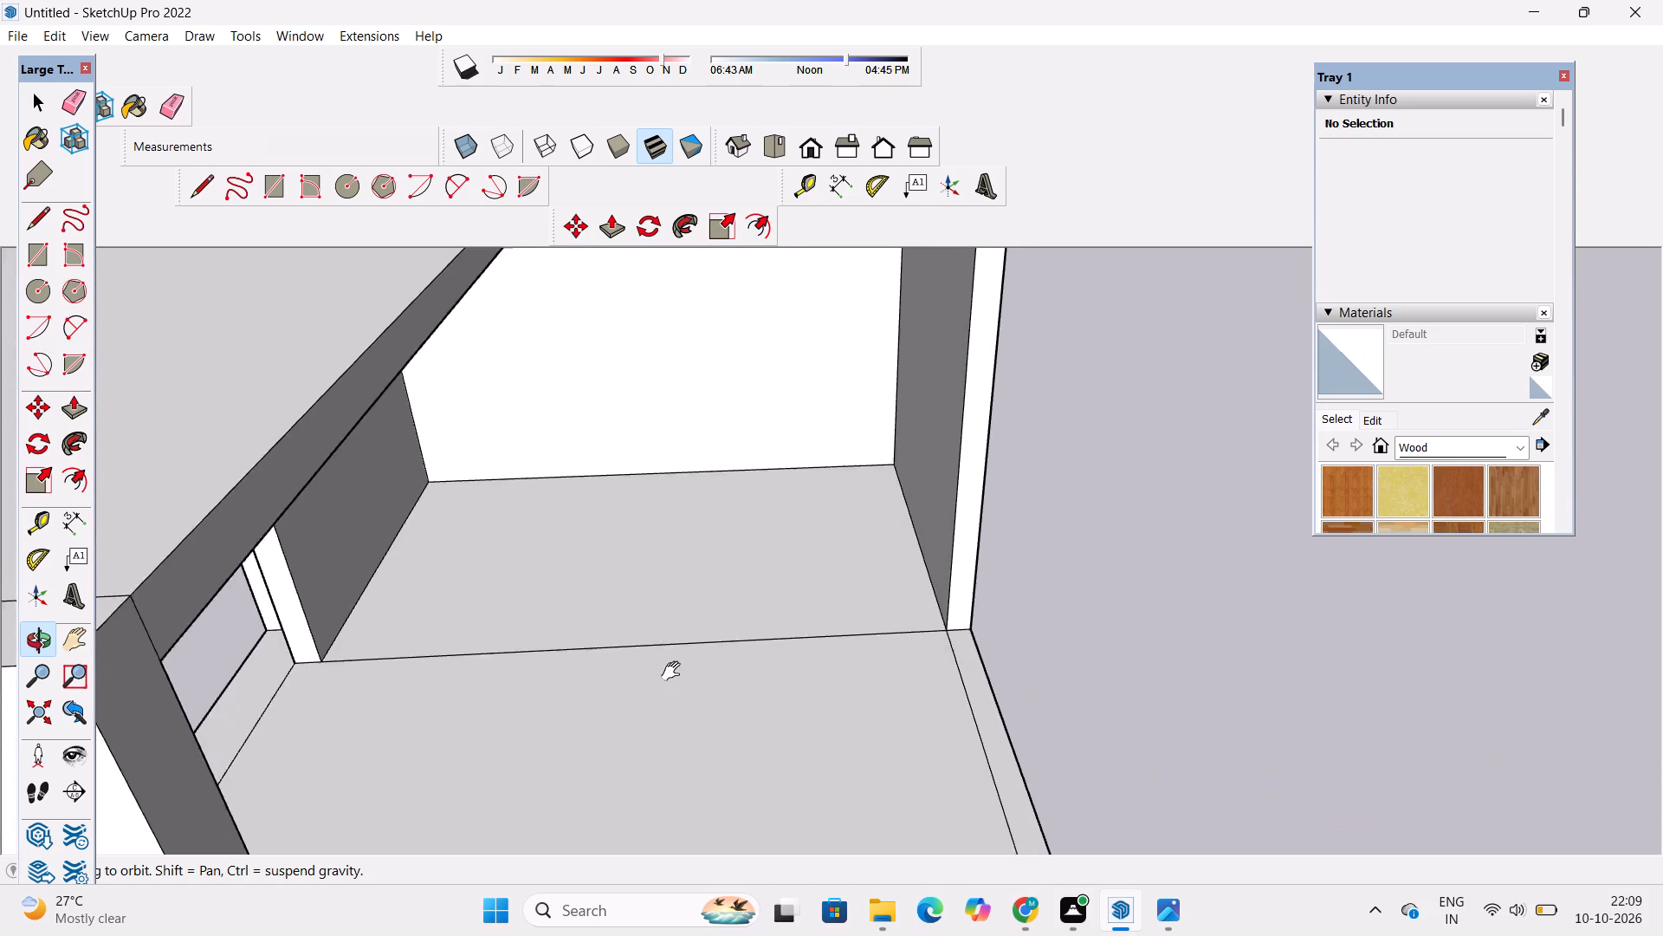
drag(675, 672, 680, 720)
click(676, 712)
shift+drag(677, 718, 623, 691)
key(t)
scroll(574, 666, up, 3)
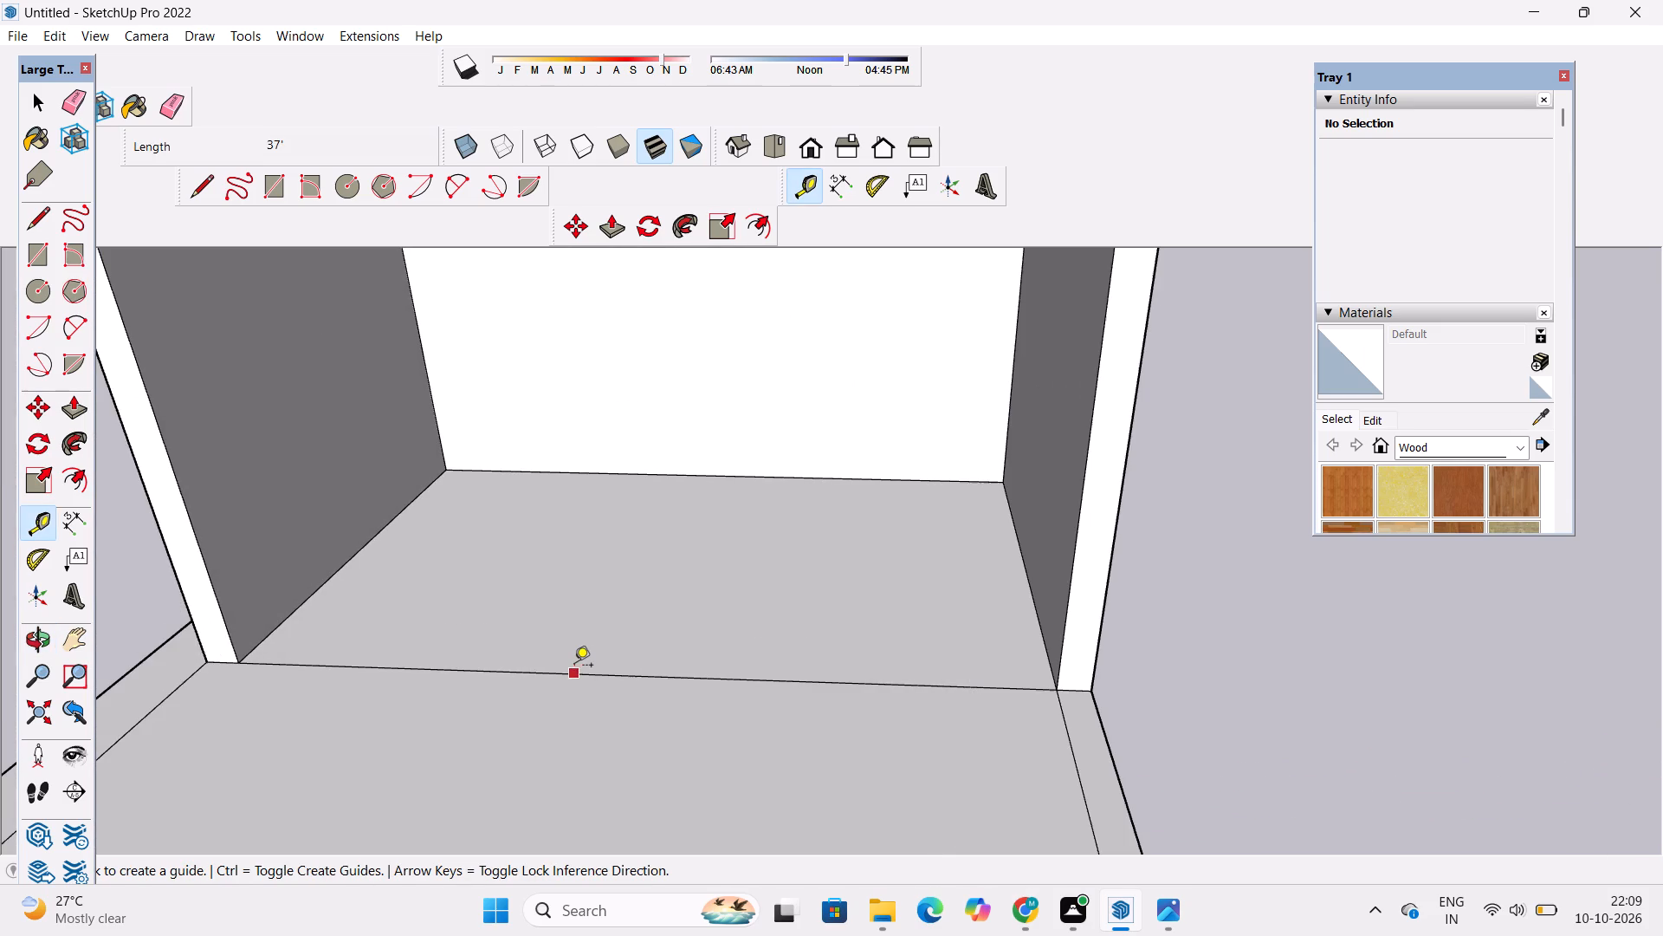
click(642, 672)
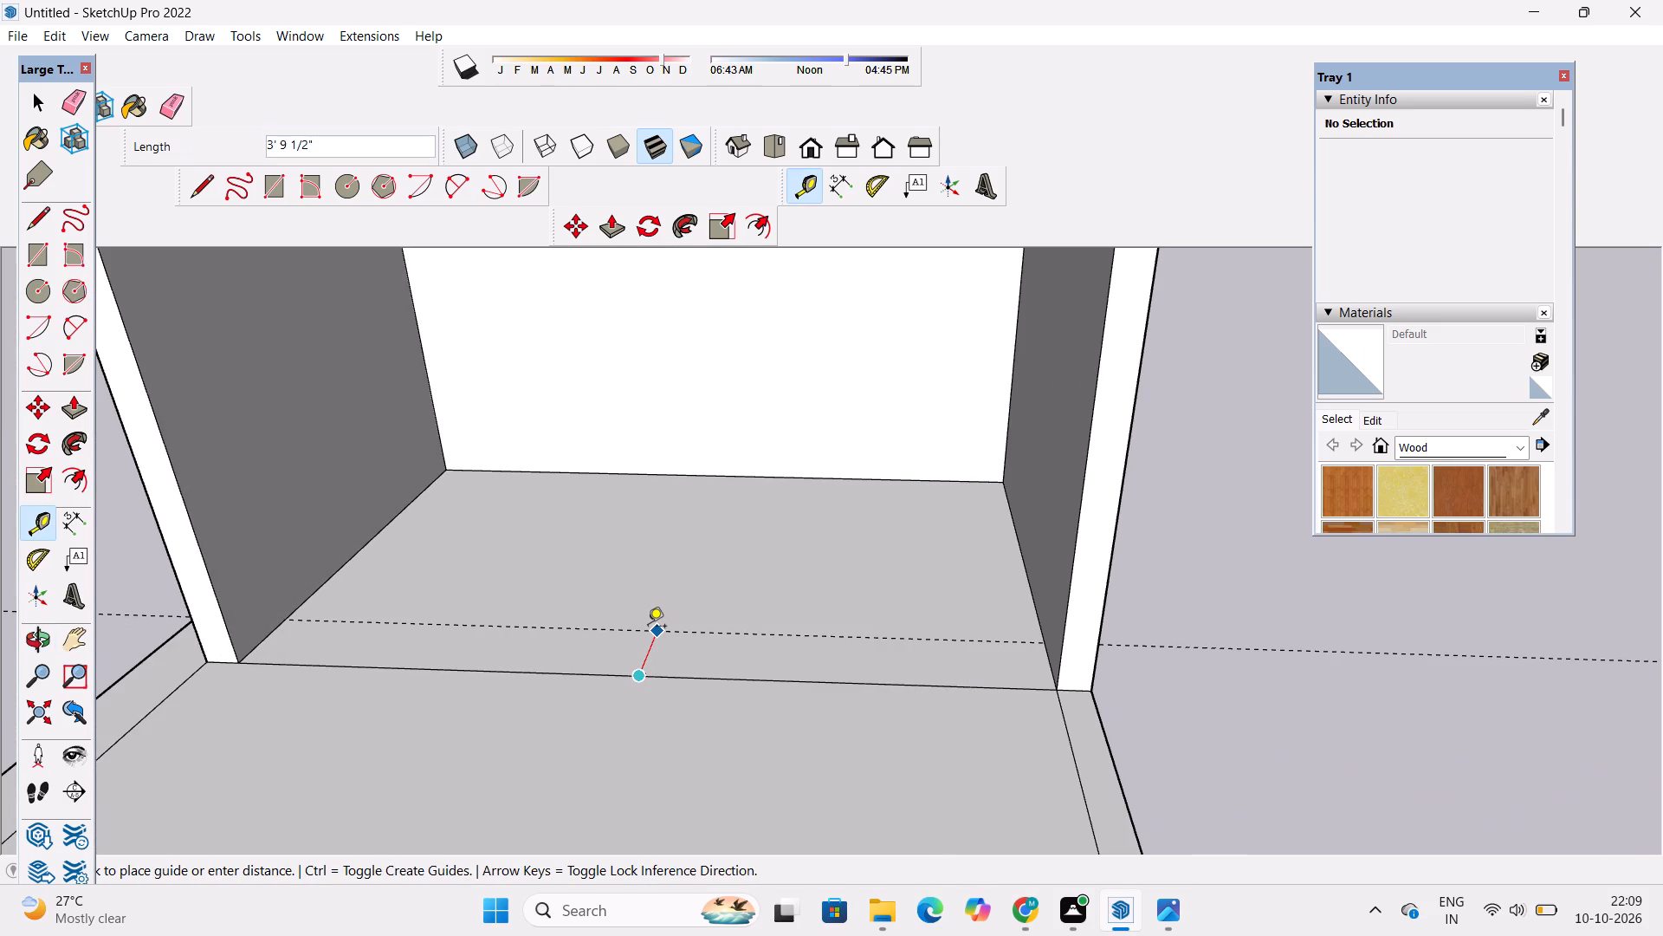
text(1.5')
key(Return)
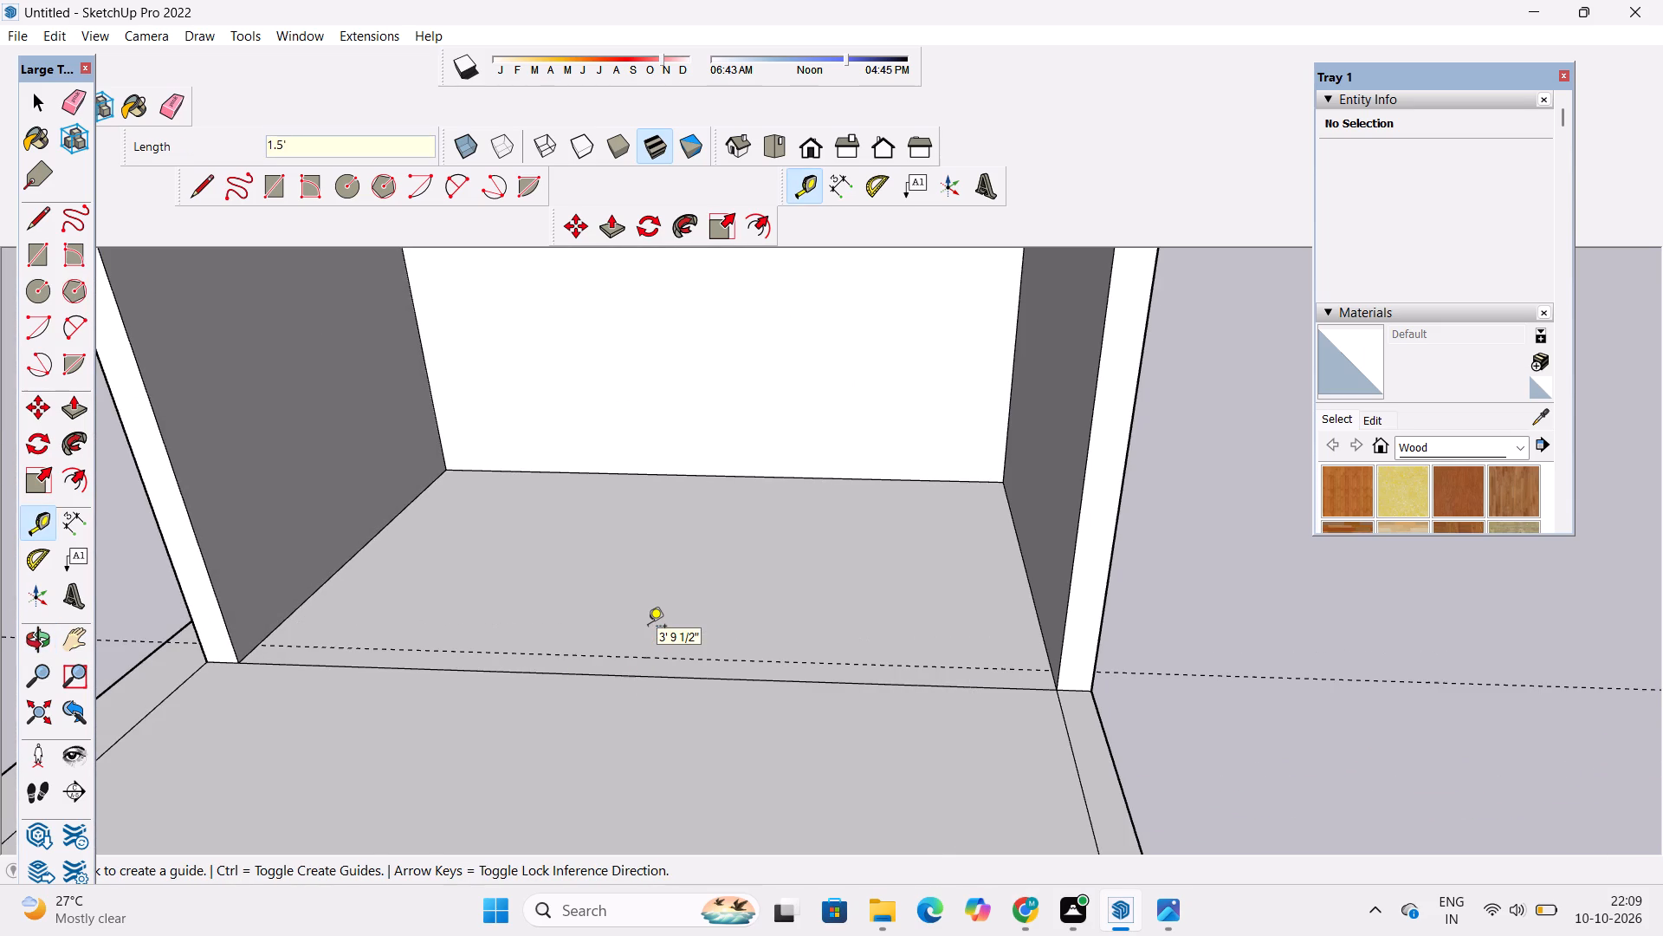
Draw a line along the guide across the floor from wall to wall and erase the guide.
key(l)
scroll(274, 649, up, 2)
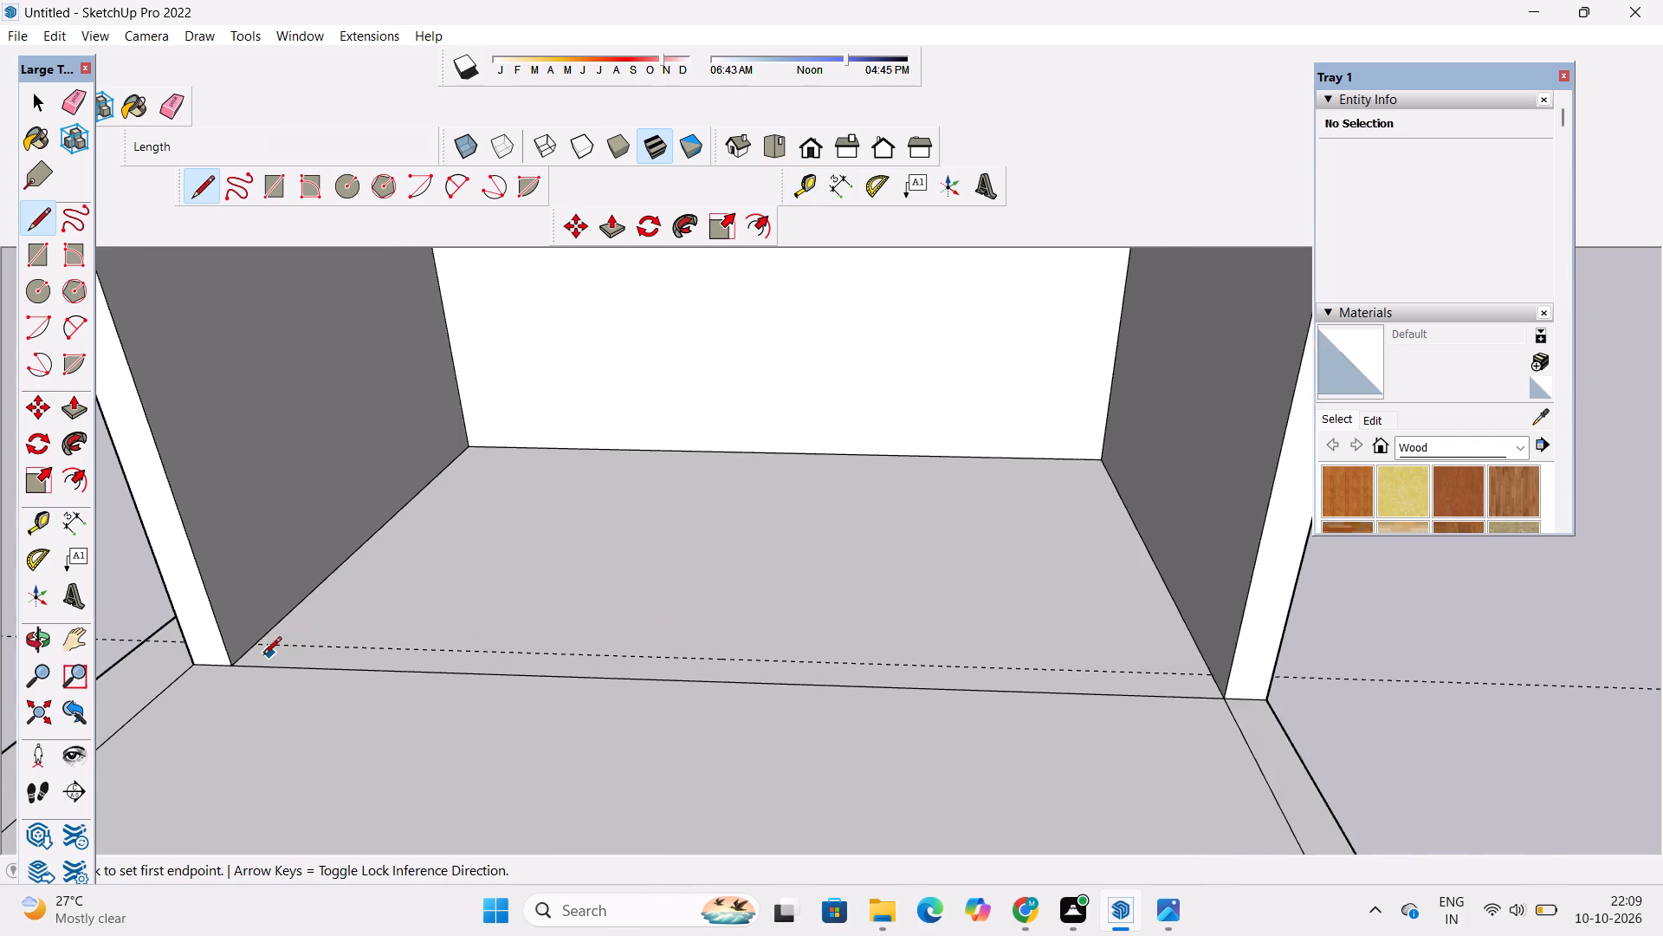
scroll(263, 656, up, 1)
click(257, 641)
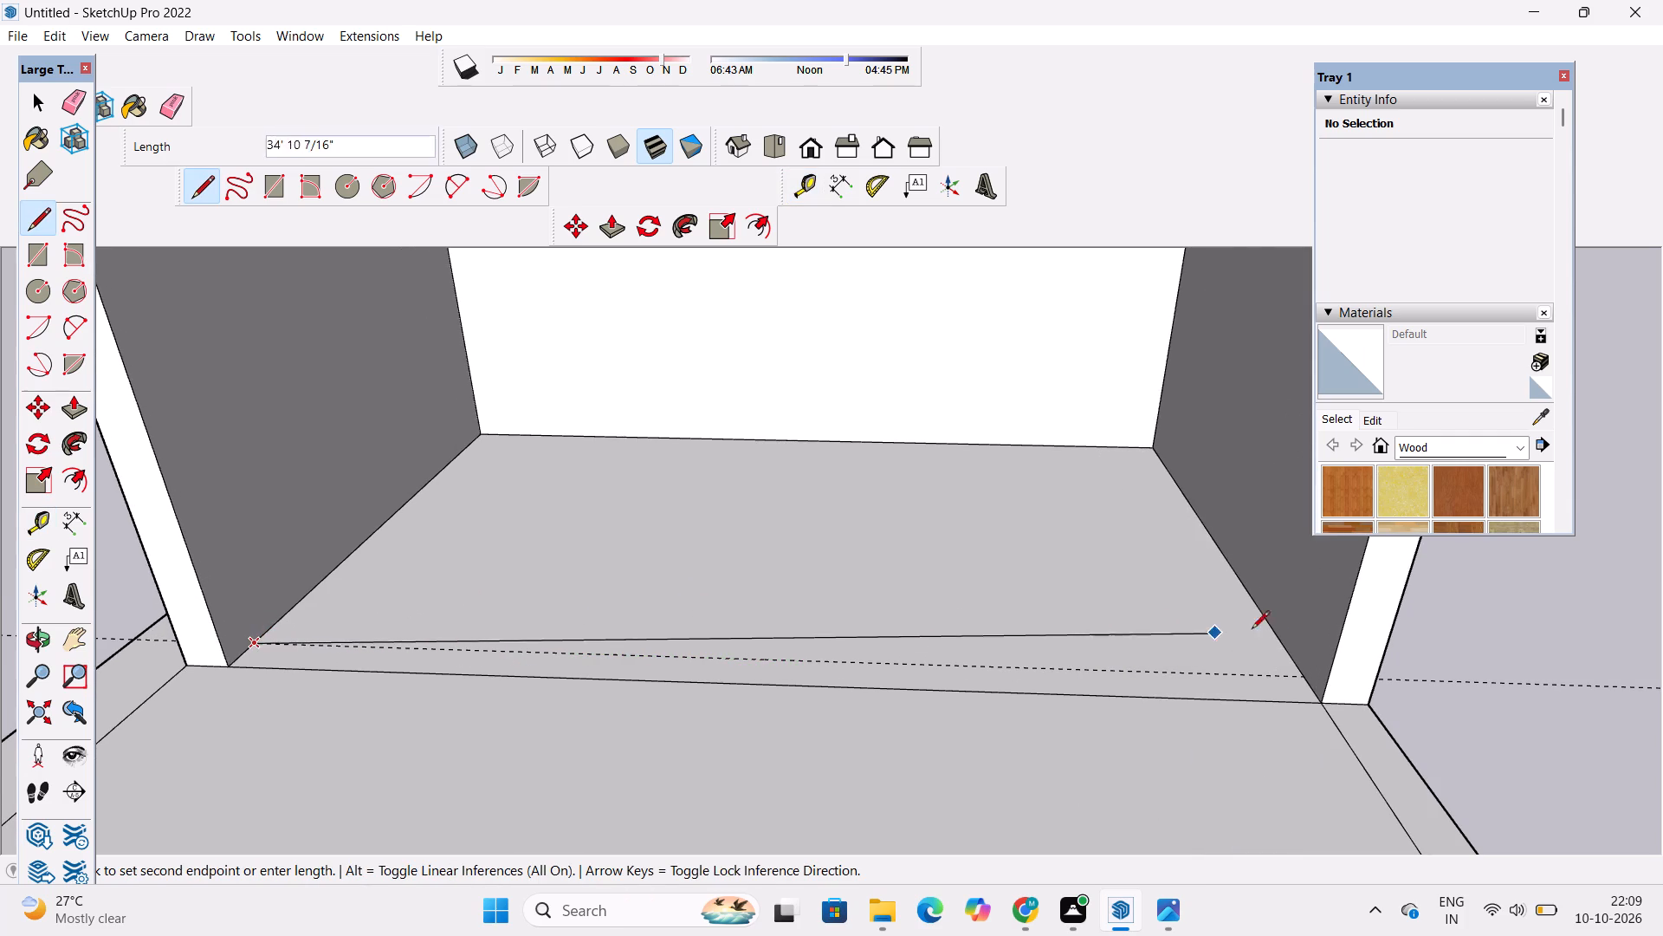
click(1306, 677)
key(space)
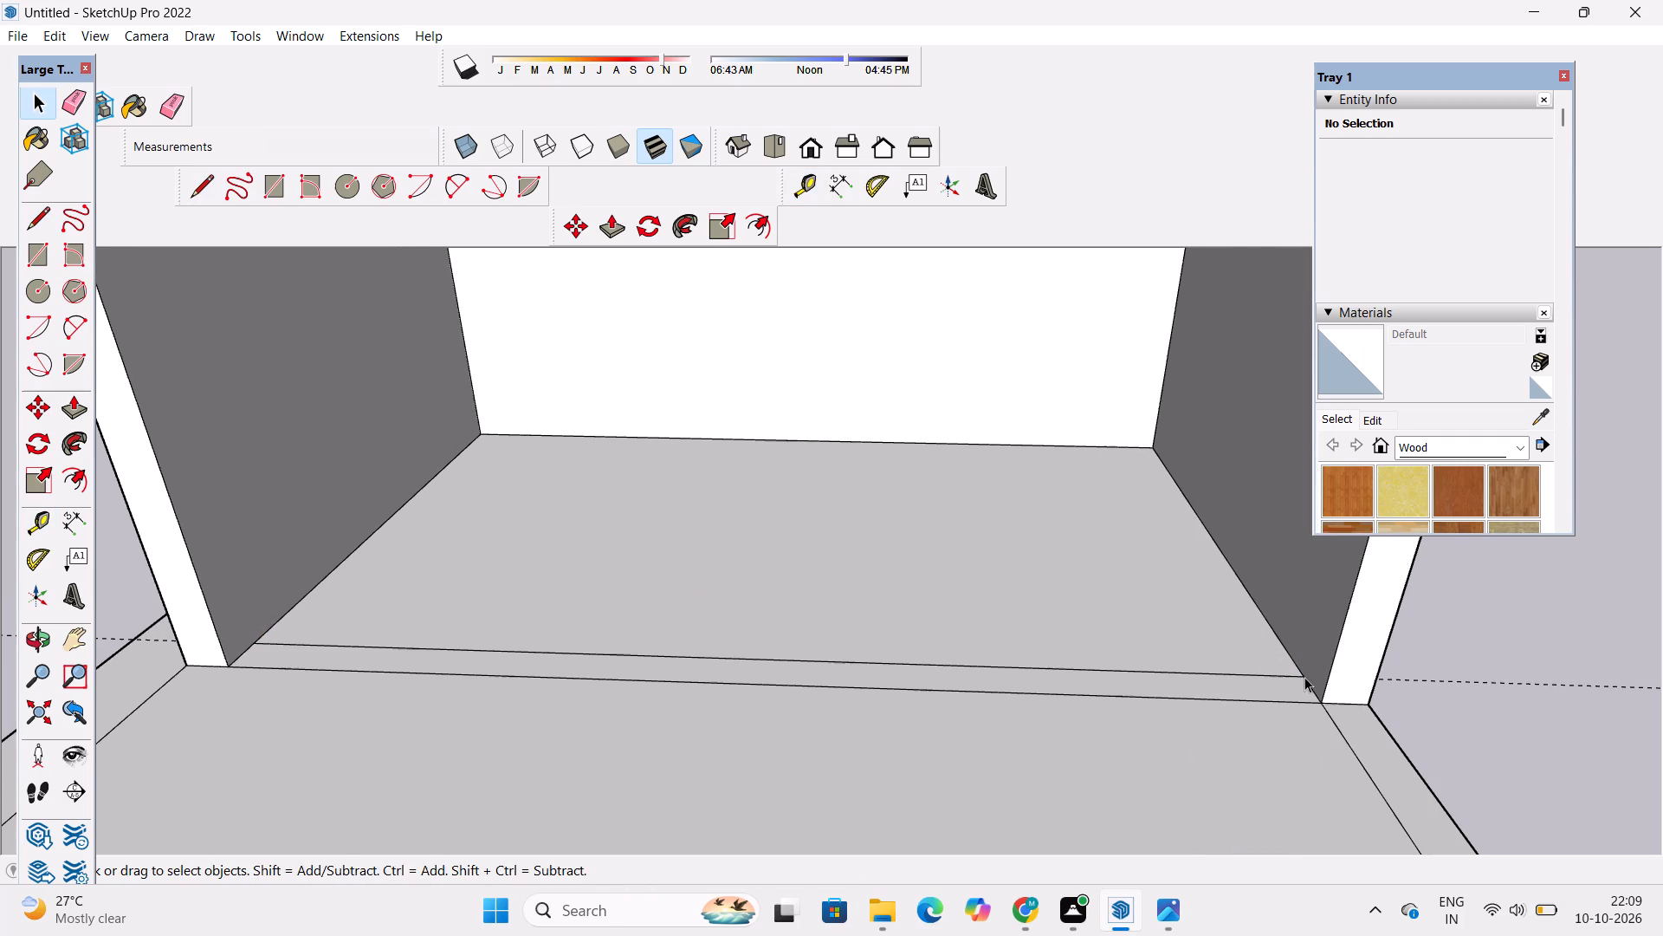
key(e)
drag(1434, 669, 1439, 690)
Push/Pull the 1.5' floor strip up to the underside of the bridging roof slab as a wall closing the opening.
key(o)
drag(1127, 796, 1226, 785)
scroll(888, 763, down, 3)
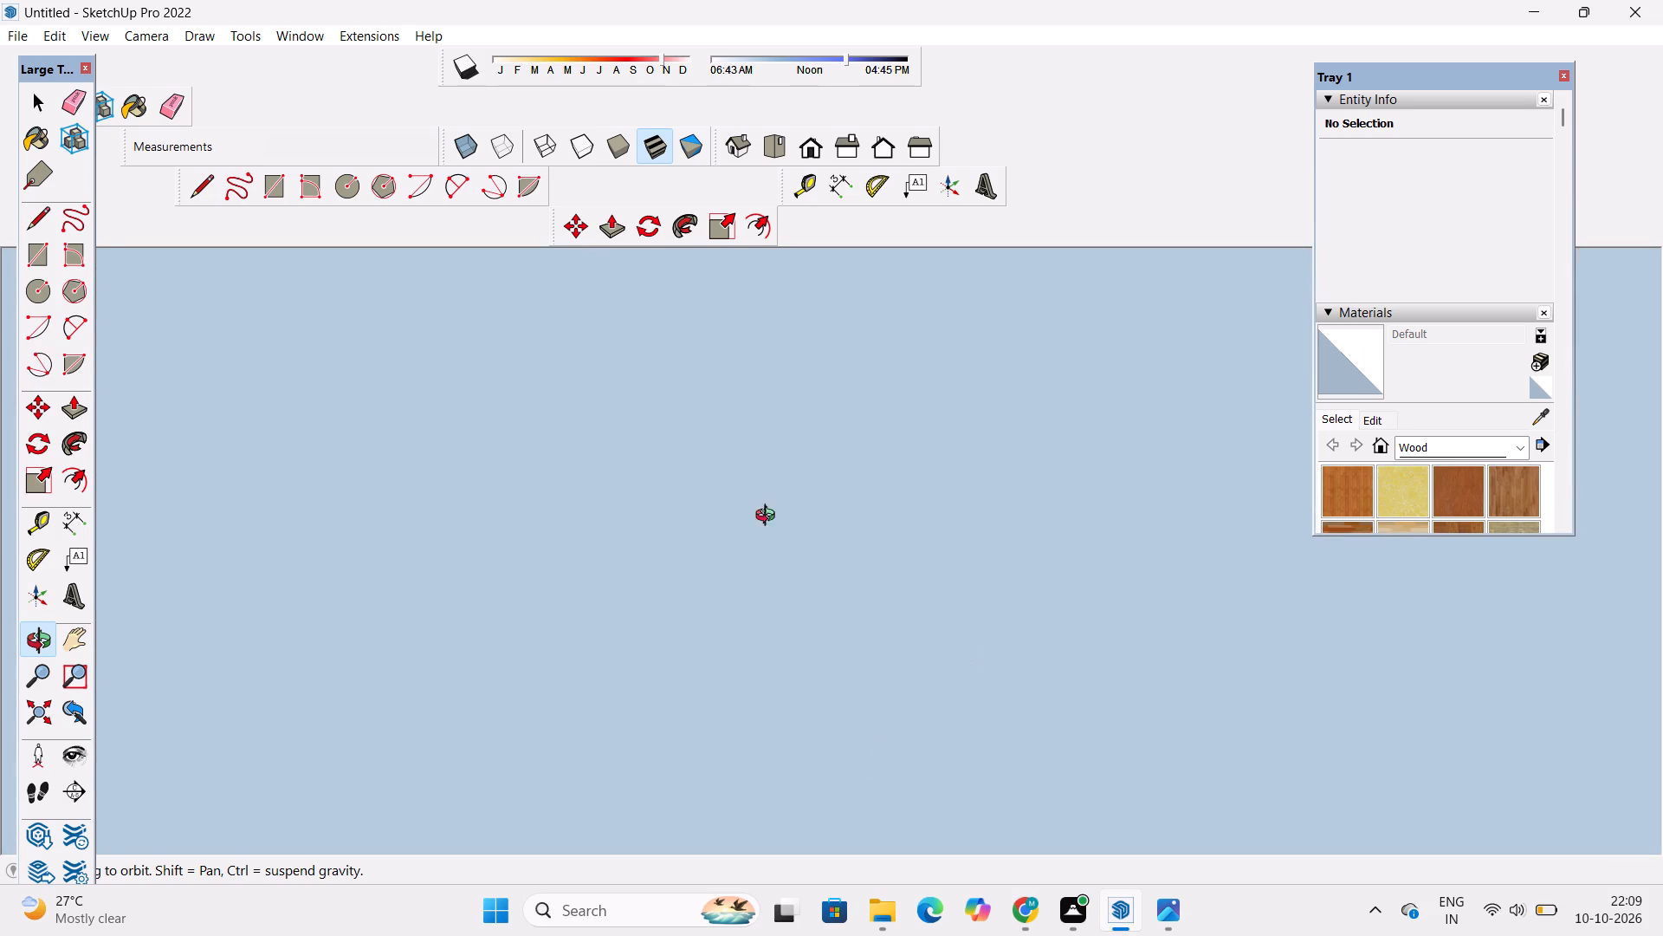
click(774, 139)
scroll(763, 364, down, 10)
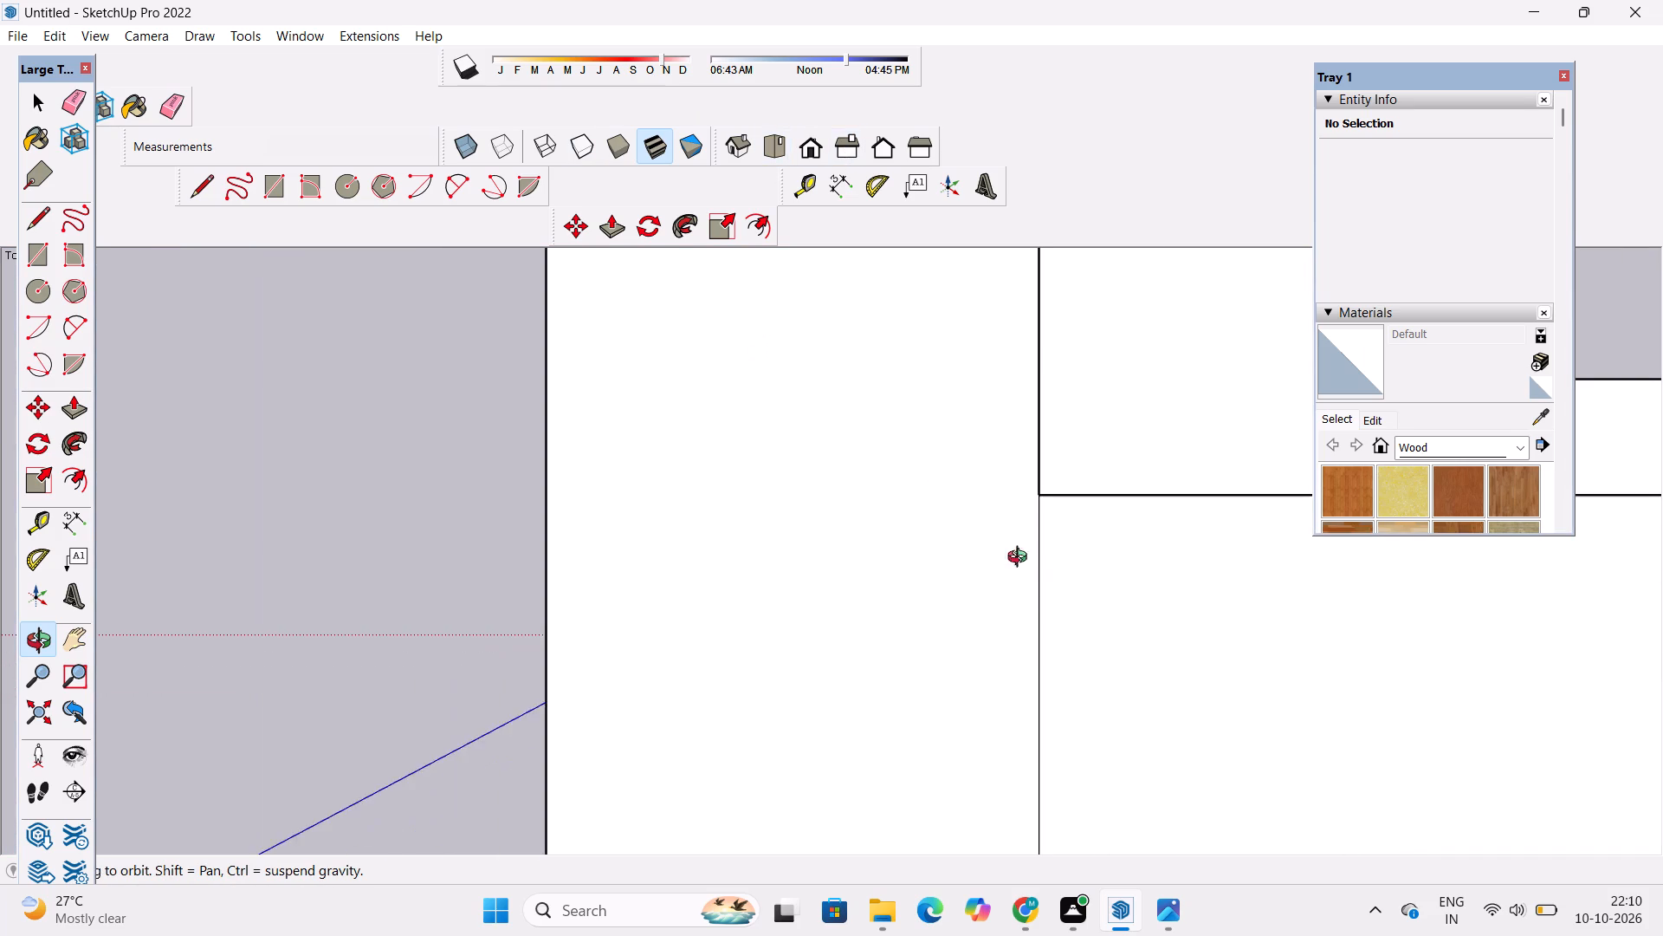
drag(1042, 601, 642, 328)
drag(1026, 642, 595, 558)
drag(1018, 570, 890, 567)
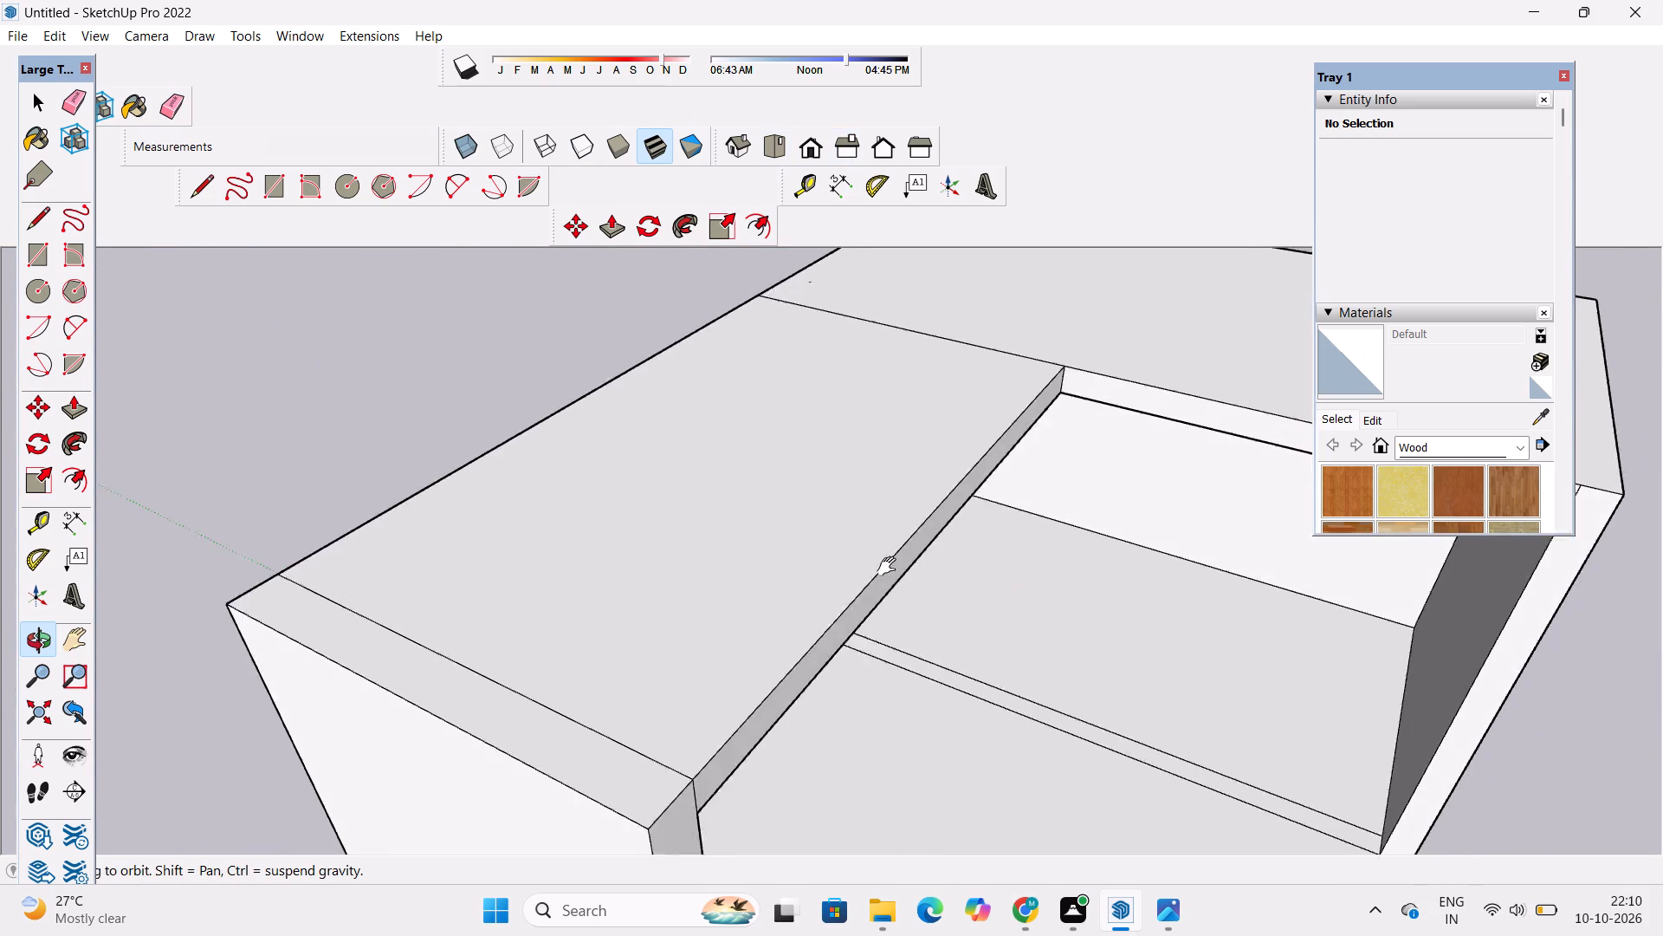
drag(890, 567, 662, 560)
drag(749, 673, 761, 584)
drag(696, 671, 722, 608)
scroll(723, 601, down, 5)
drag(805, 625, 822, 625)
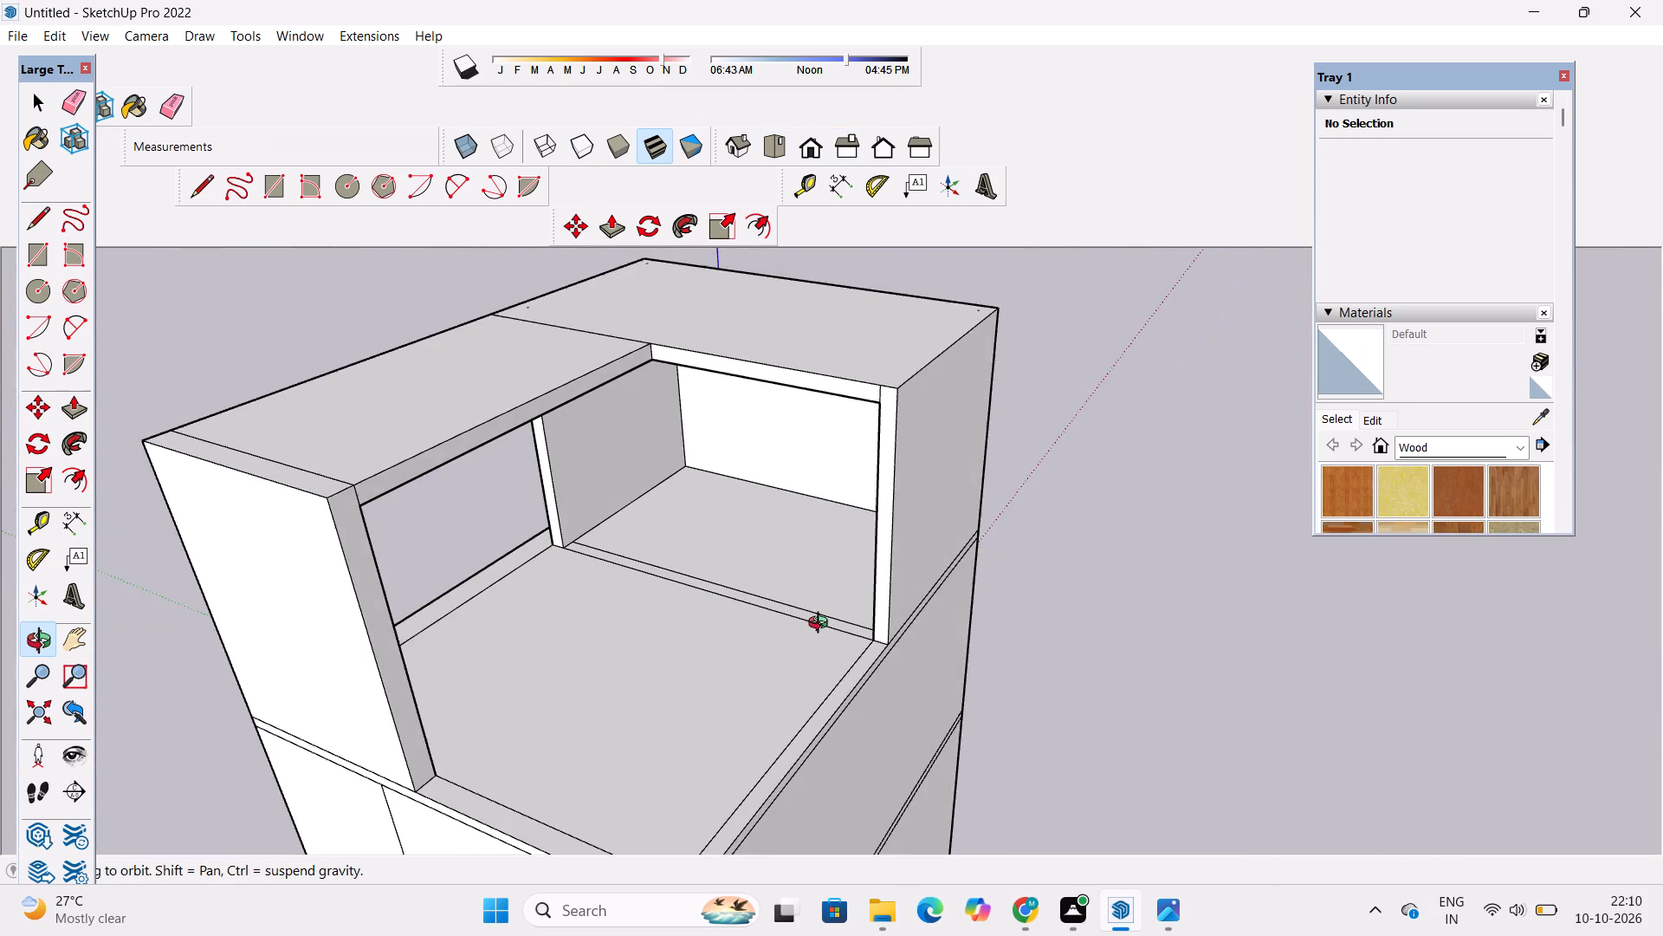
scroll(822, 625, up, 3)
drag(799, 632, 791, 731)
drag(786, 725, 789, 660)
shift+scroll(795, 650, up, 1)
shift+drag(806, 657, 834, 712)
drag(834, 712, 835, 693)
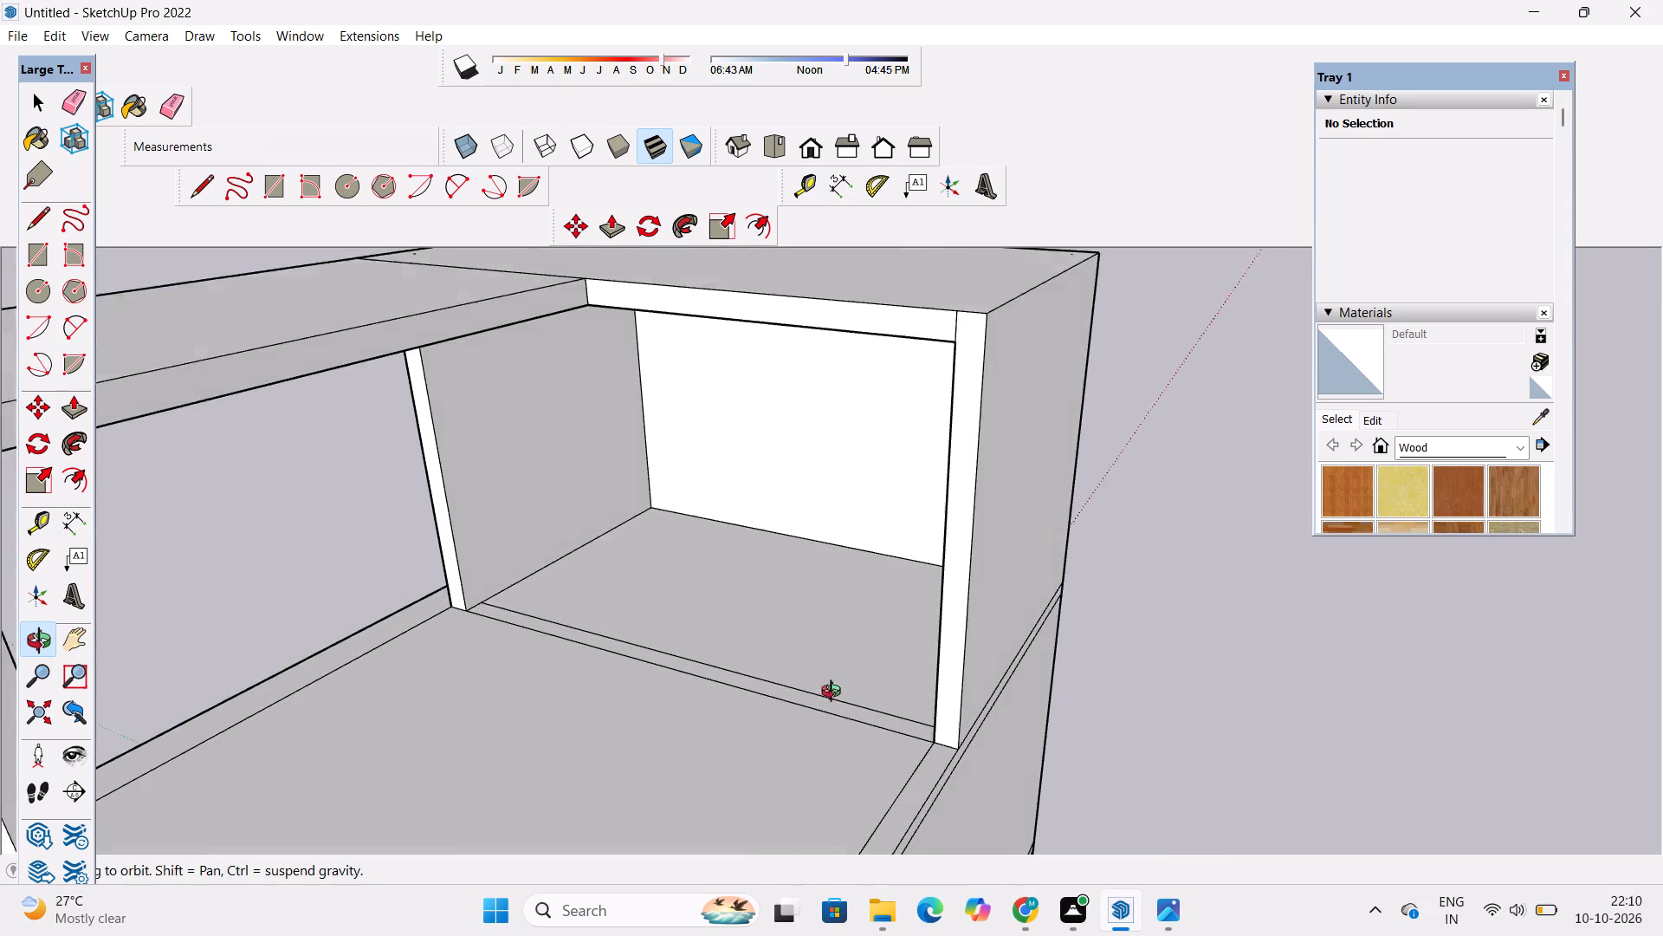
drag(835, 693, 838, 684)
key(p)
scroll(835, 668, up, 4)
click(839, 701)
scroll(832, 660, down, 6)
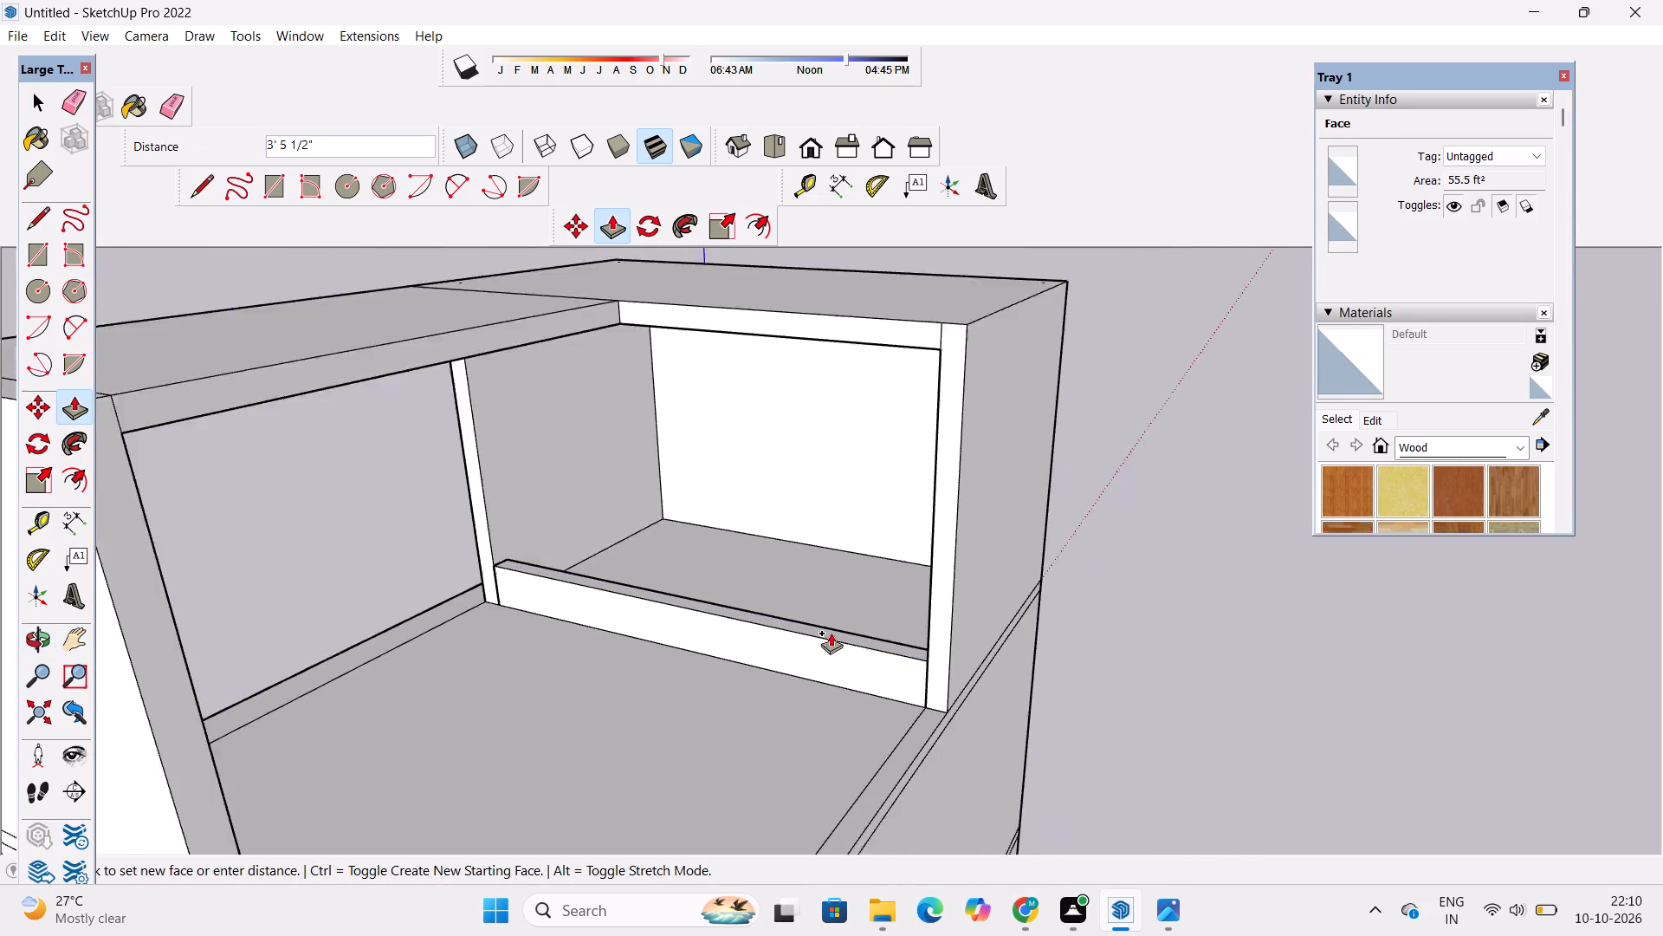
scroll(831, 633, down, 1)
click(933, 378)
key(space)
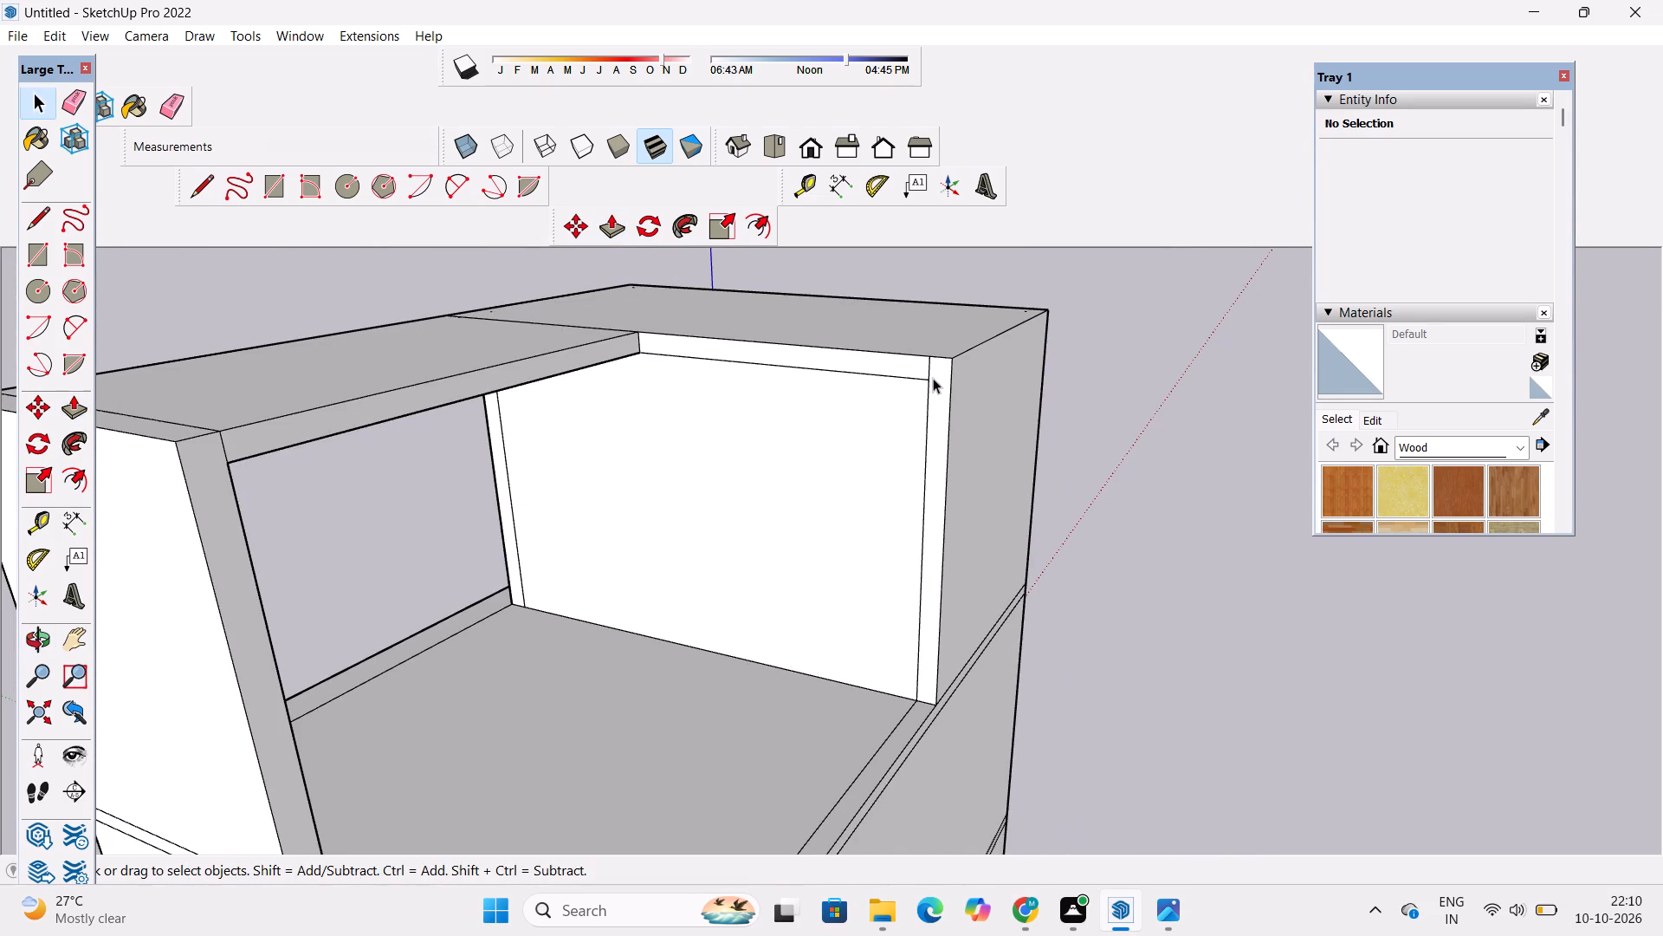
Examine the upper storey with its closed-off wall and the terrace from the outside of the building.
text(o)
scroll(782, 392, down, 5)
drag(752, 458, 925, 461)
drag(667, 564, 739, 578)
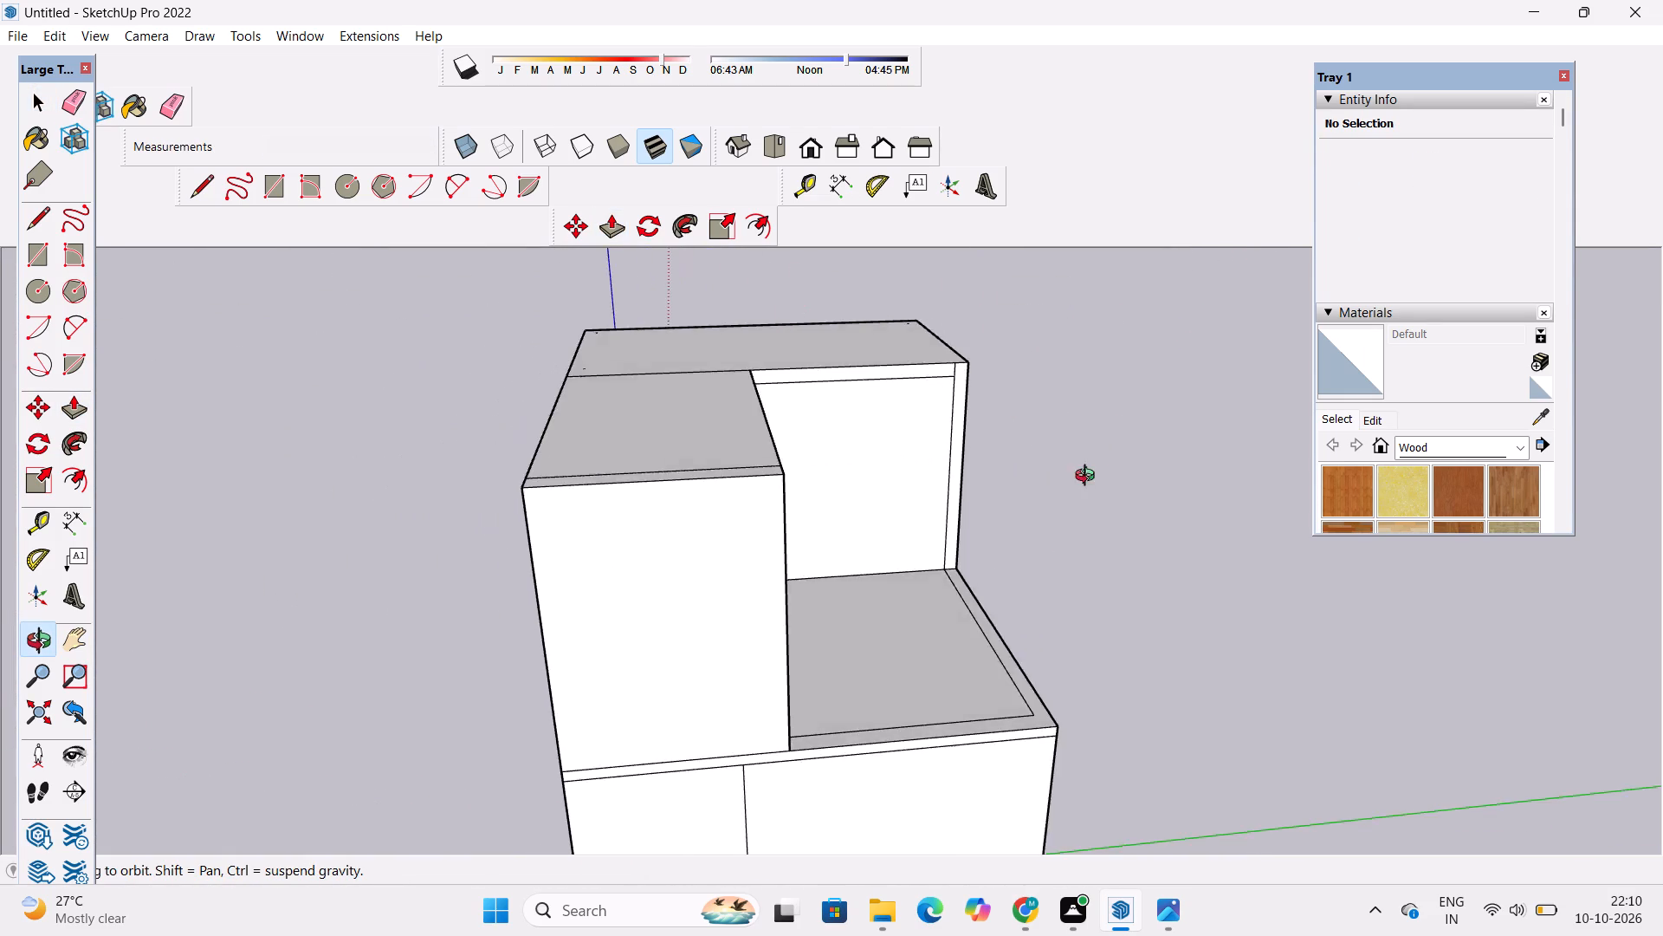
drag(1089, 478, 631, 518)
scroll(629, 518, down, 2)
drag(634, 524, 1001, 498)
scroll(635, 596, up, 2)
drag(717, 623, 747, 625)
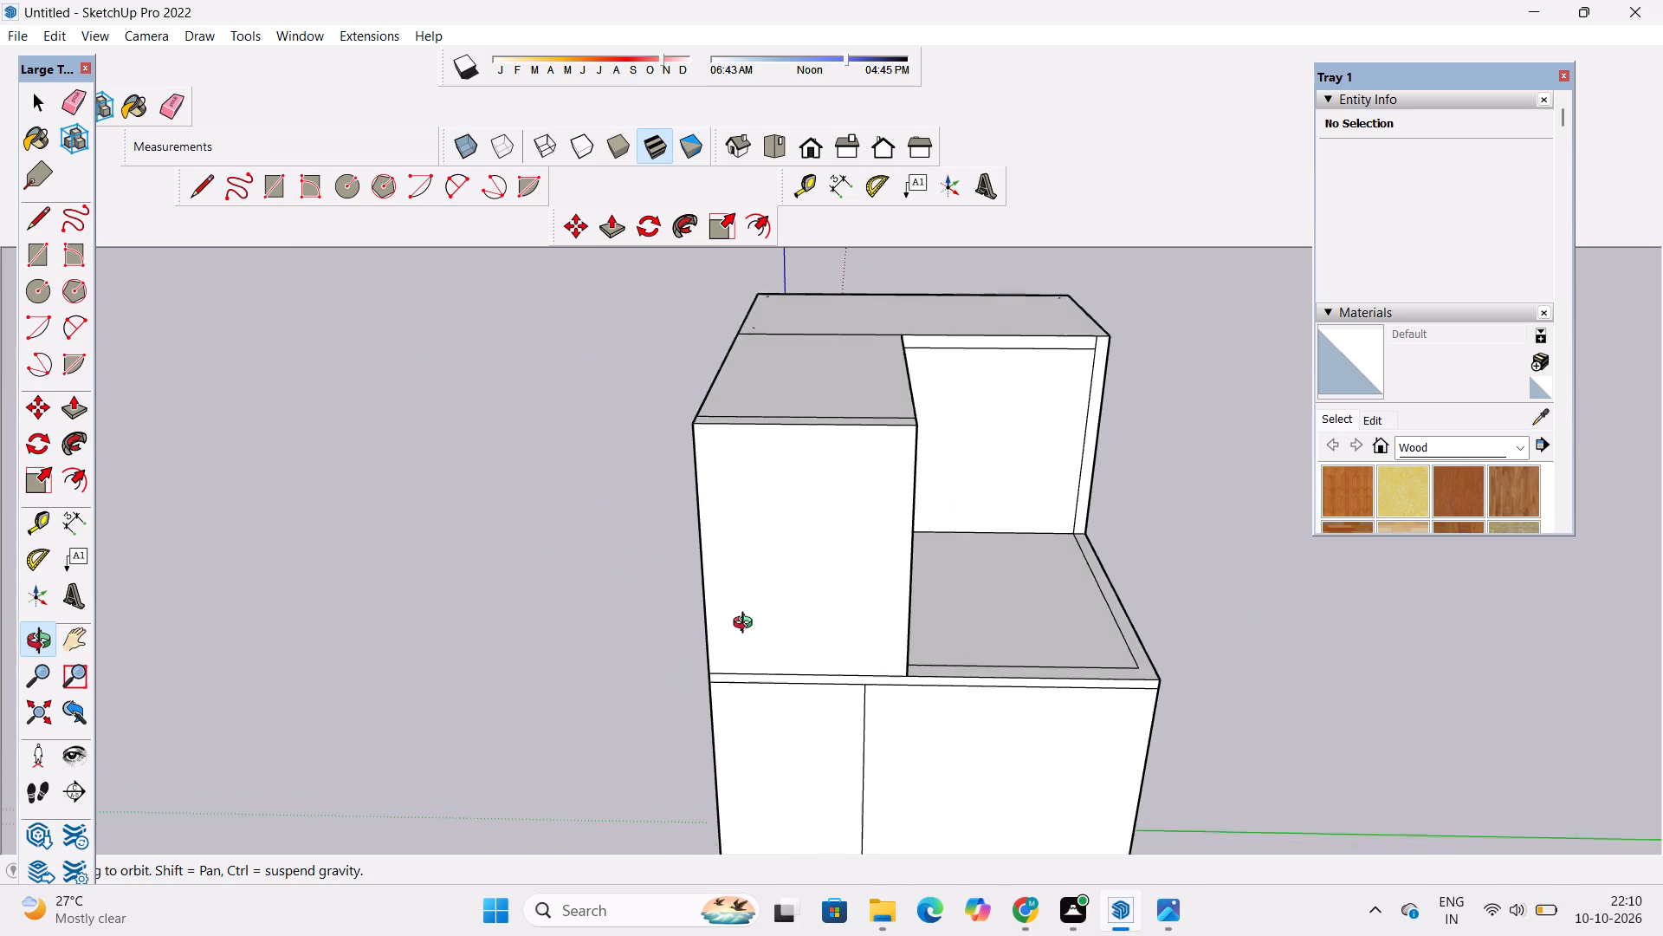
drag(747, 625, 762, 614)
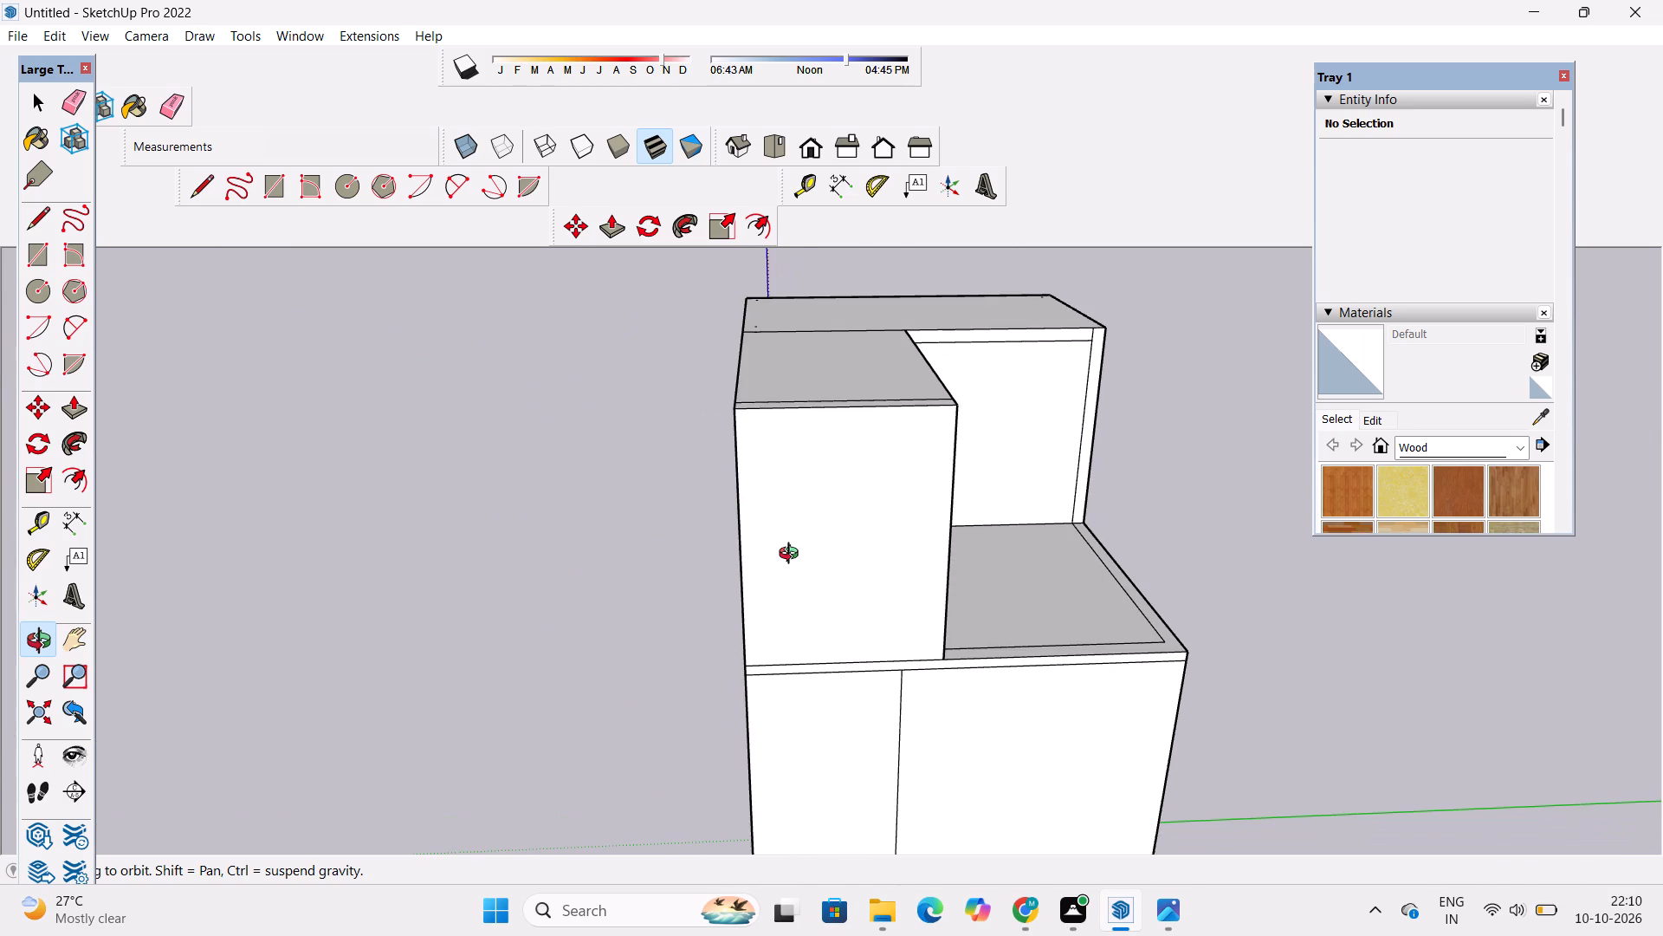
drag(710, 556, 793, 574)
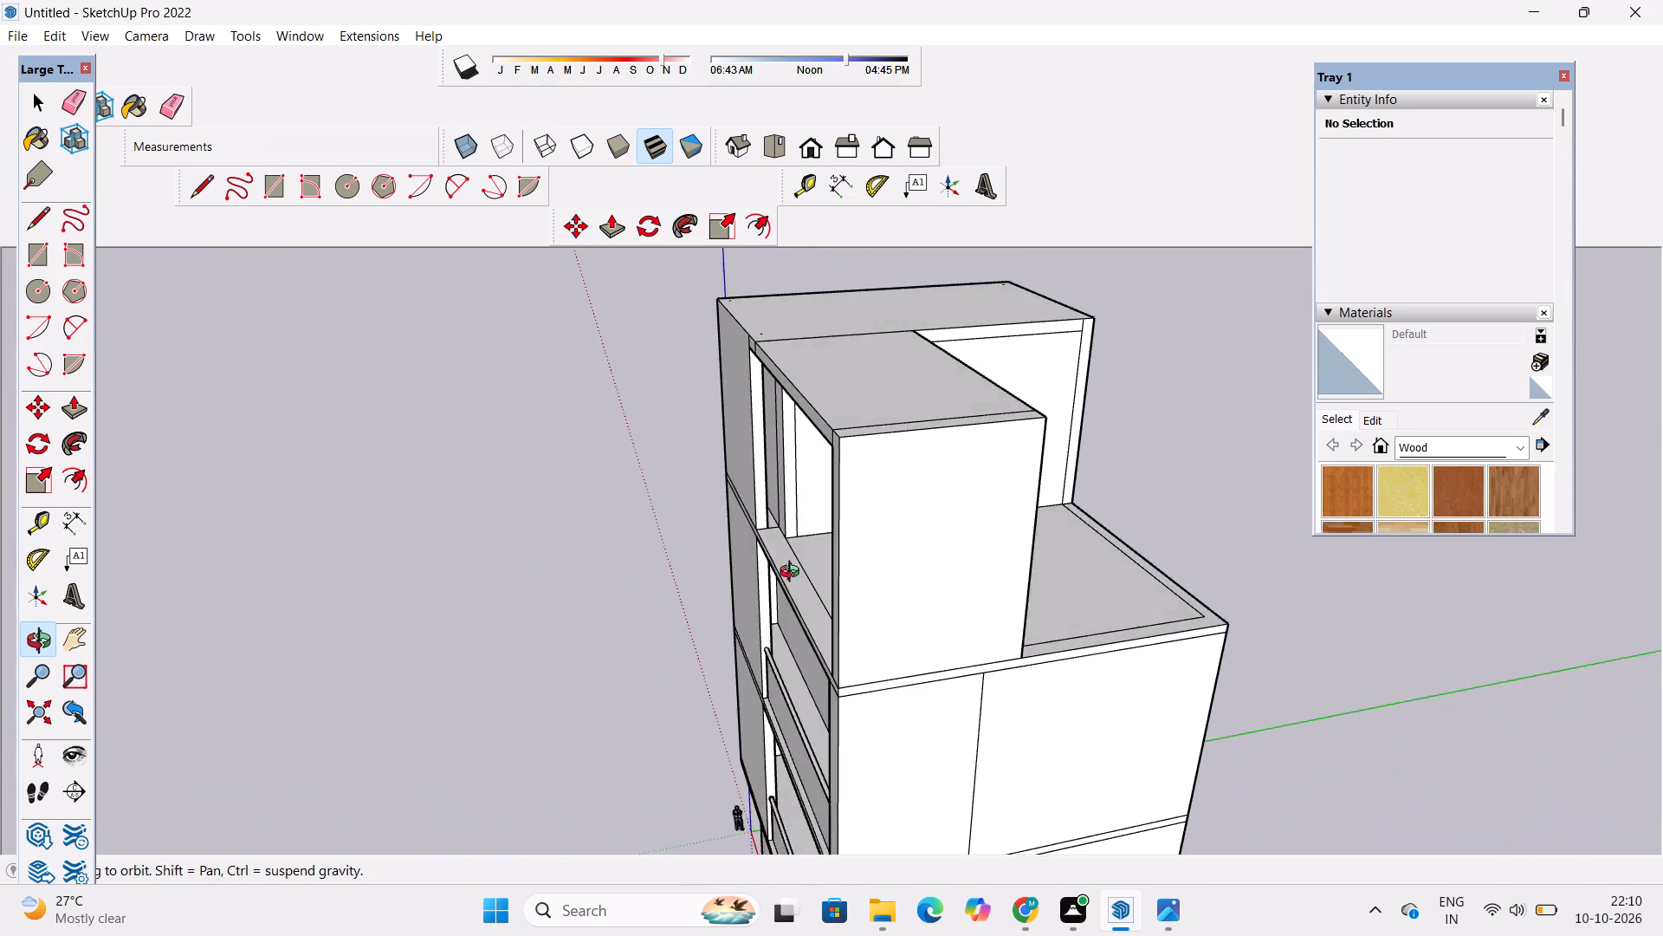
Examine the terrace and the upper storey wall facing it from several angles.
scroll(793, 549, up, 2)
shift+drag(793, 547, 769, 578)
drag(877, 580, 725, 602)
shift+drag(727, 603, 455, 702)
drag(518, 698, 511, 639)
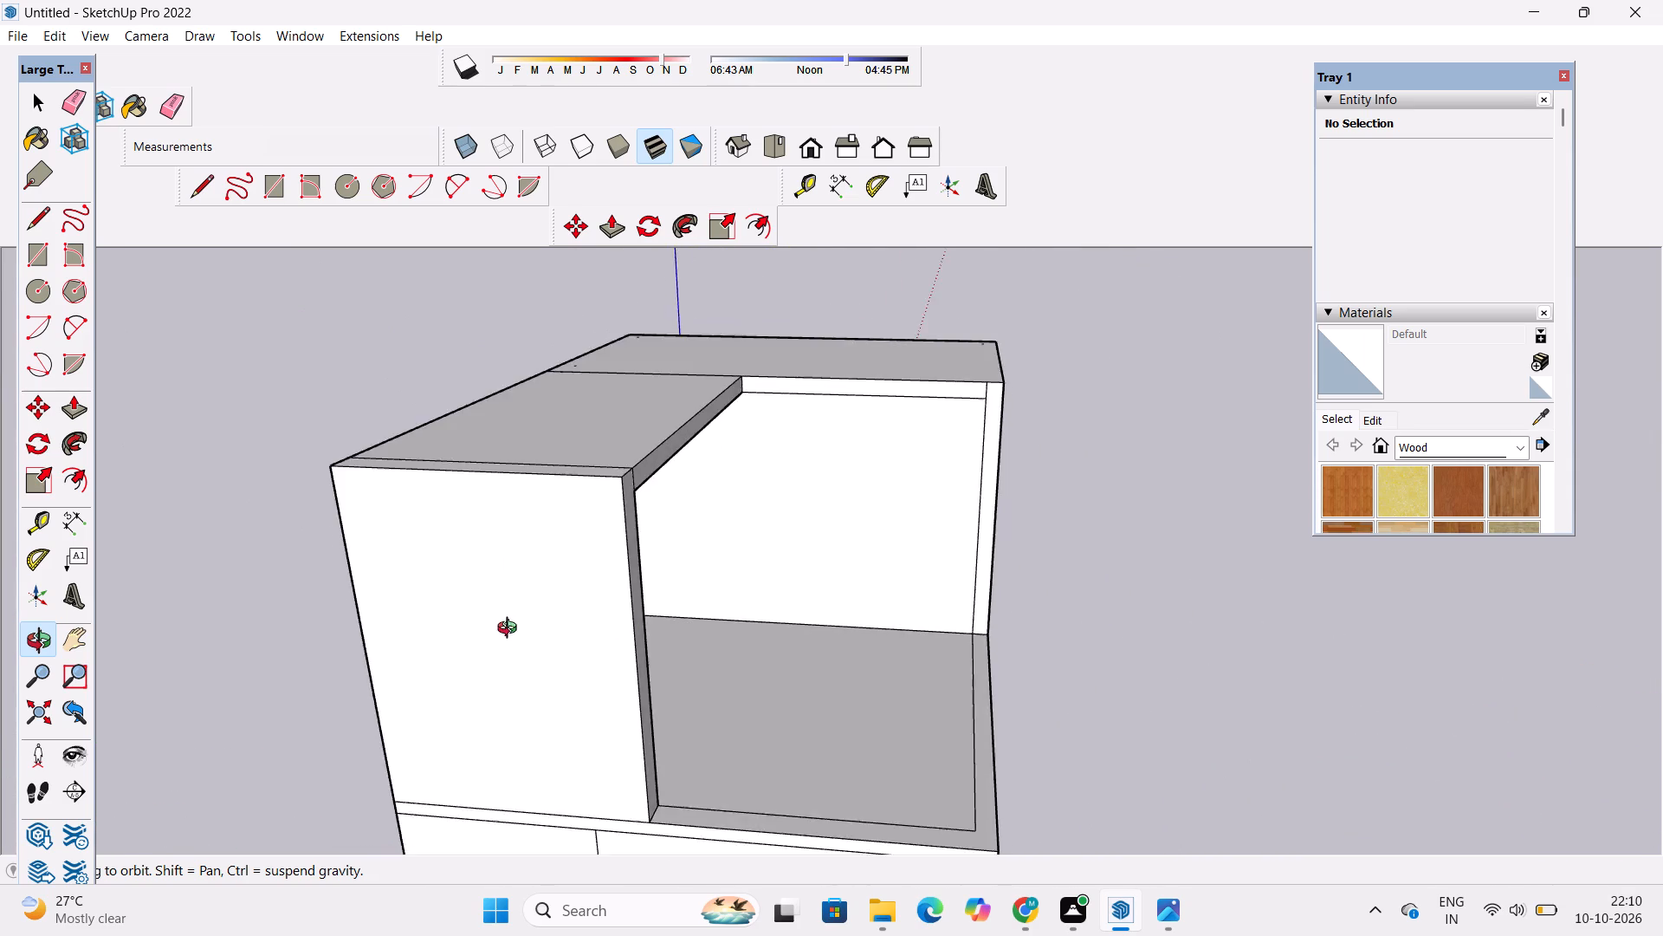
scroll(637, 627, up, 3)
shift+drag(637, 627, 528, 616)
scroll(540, 602, up, 2)
shift+drag(540, 602, 497, 620)
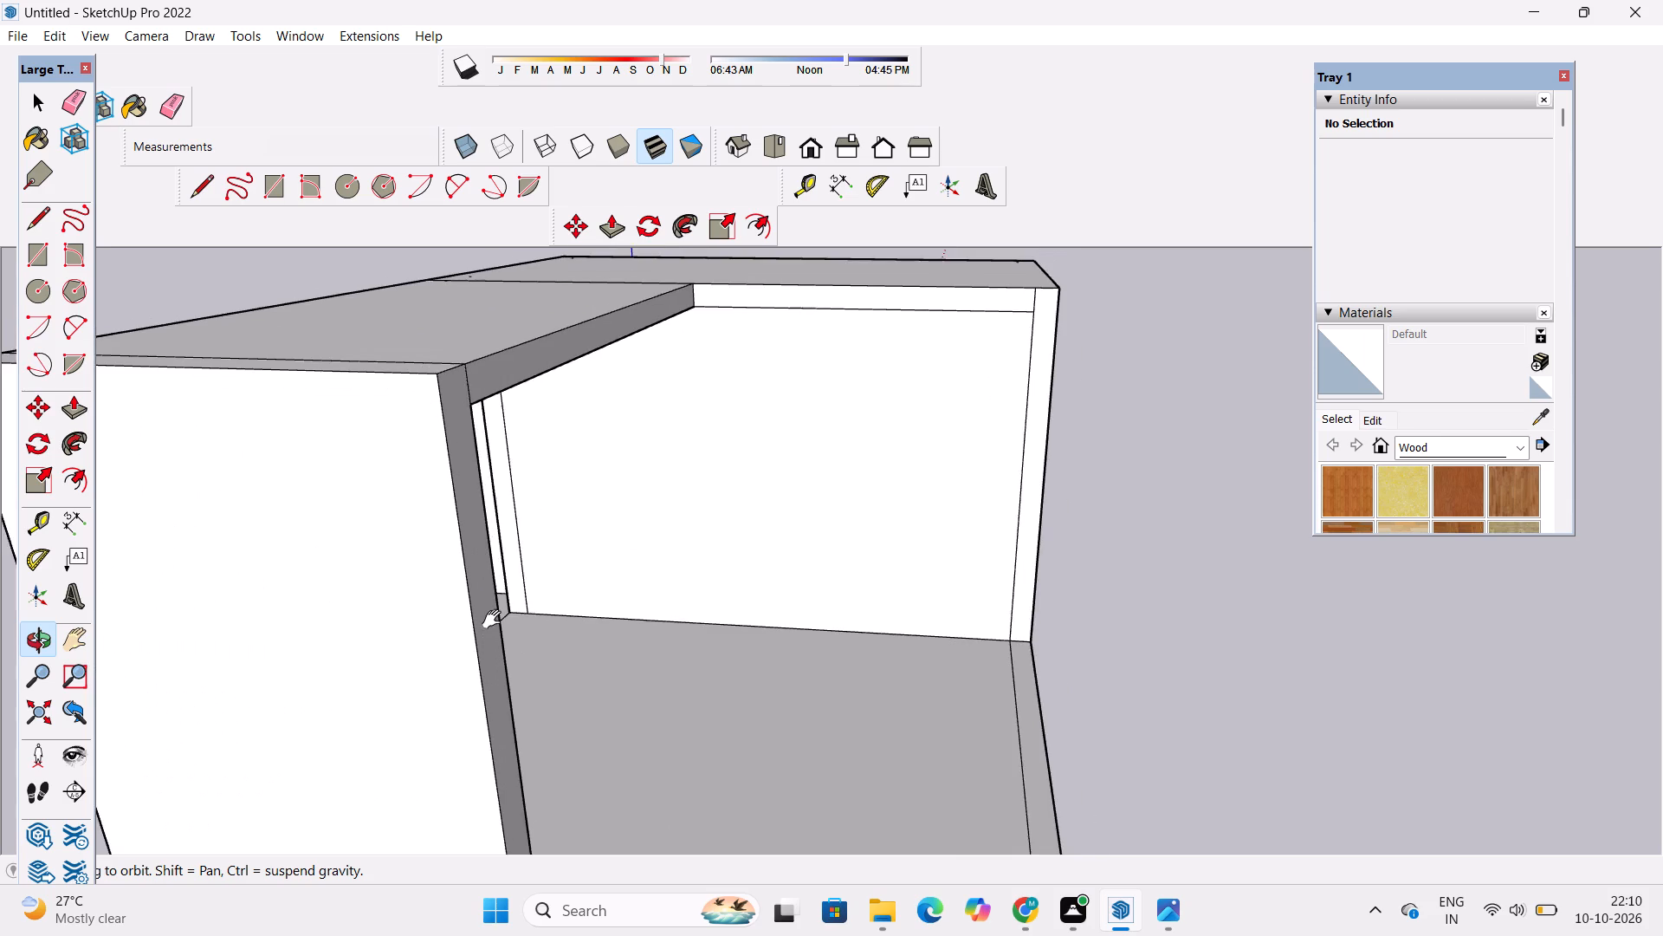
drag(495, 621, 561, 637)
scroll(563, 636, up, 3)
shift+drag(564, 630, 314, 678)
scroll(471, 664, up, 2)
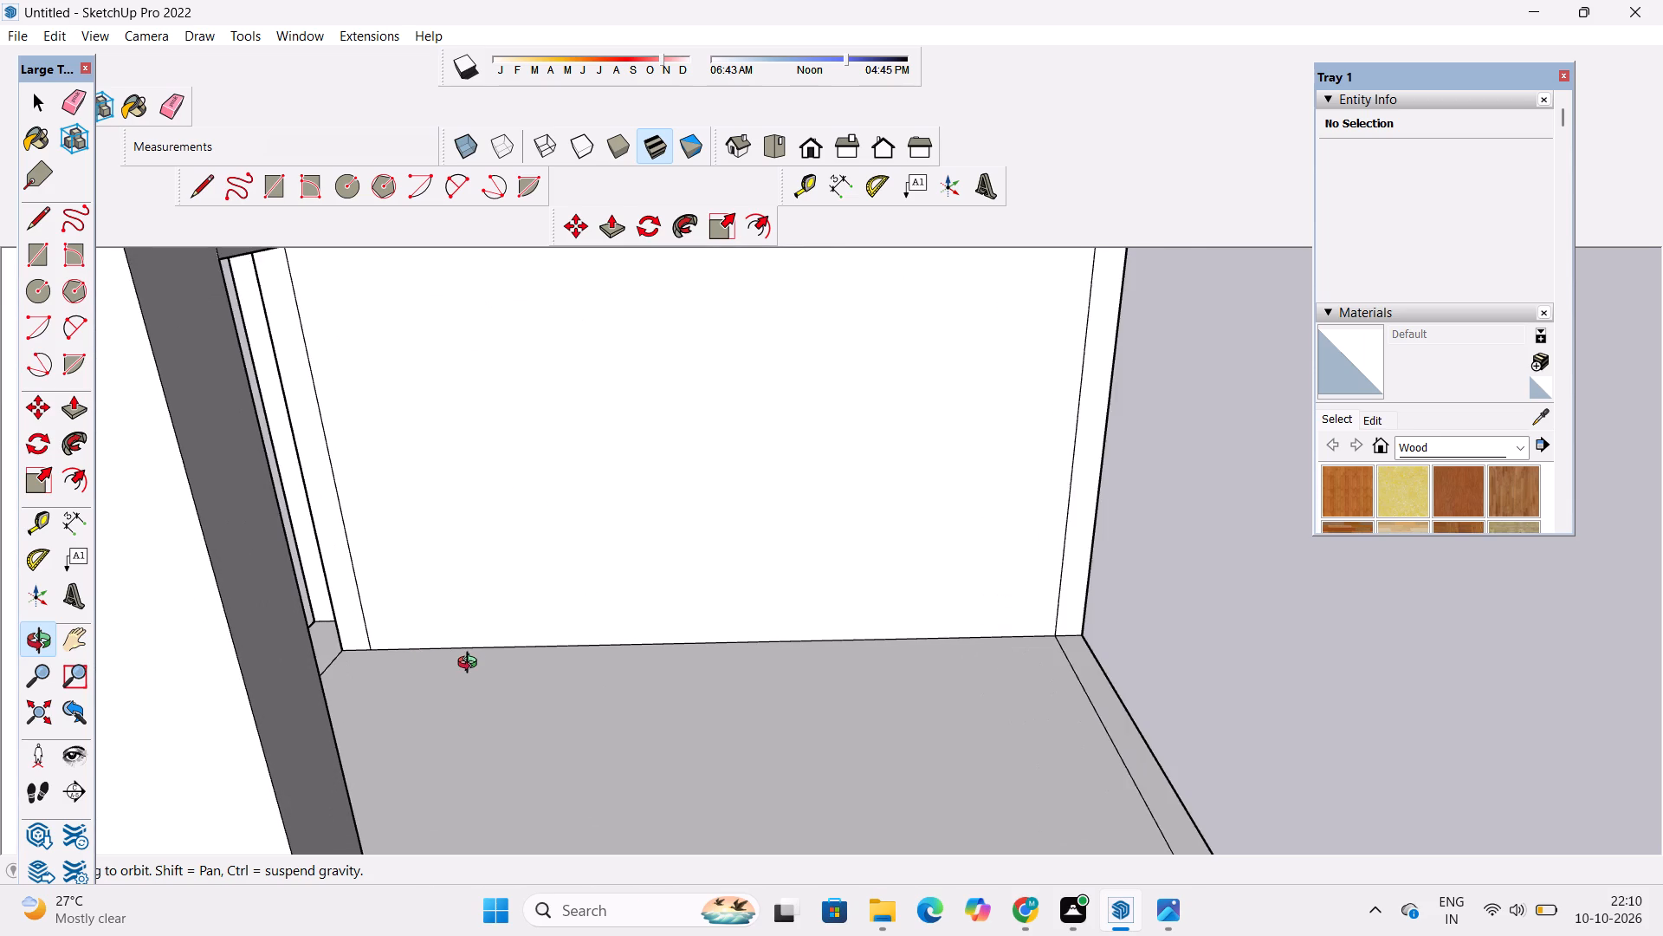
scroll(471, 671, up, 3)
shift+drag(471, 671, 445, 711)
scroll(443, 705, down, 4)
drag(462, 747, 455, 685)
scroll(454, 671, down, 5)
shift+drag(454, 663, 452, 713)
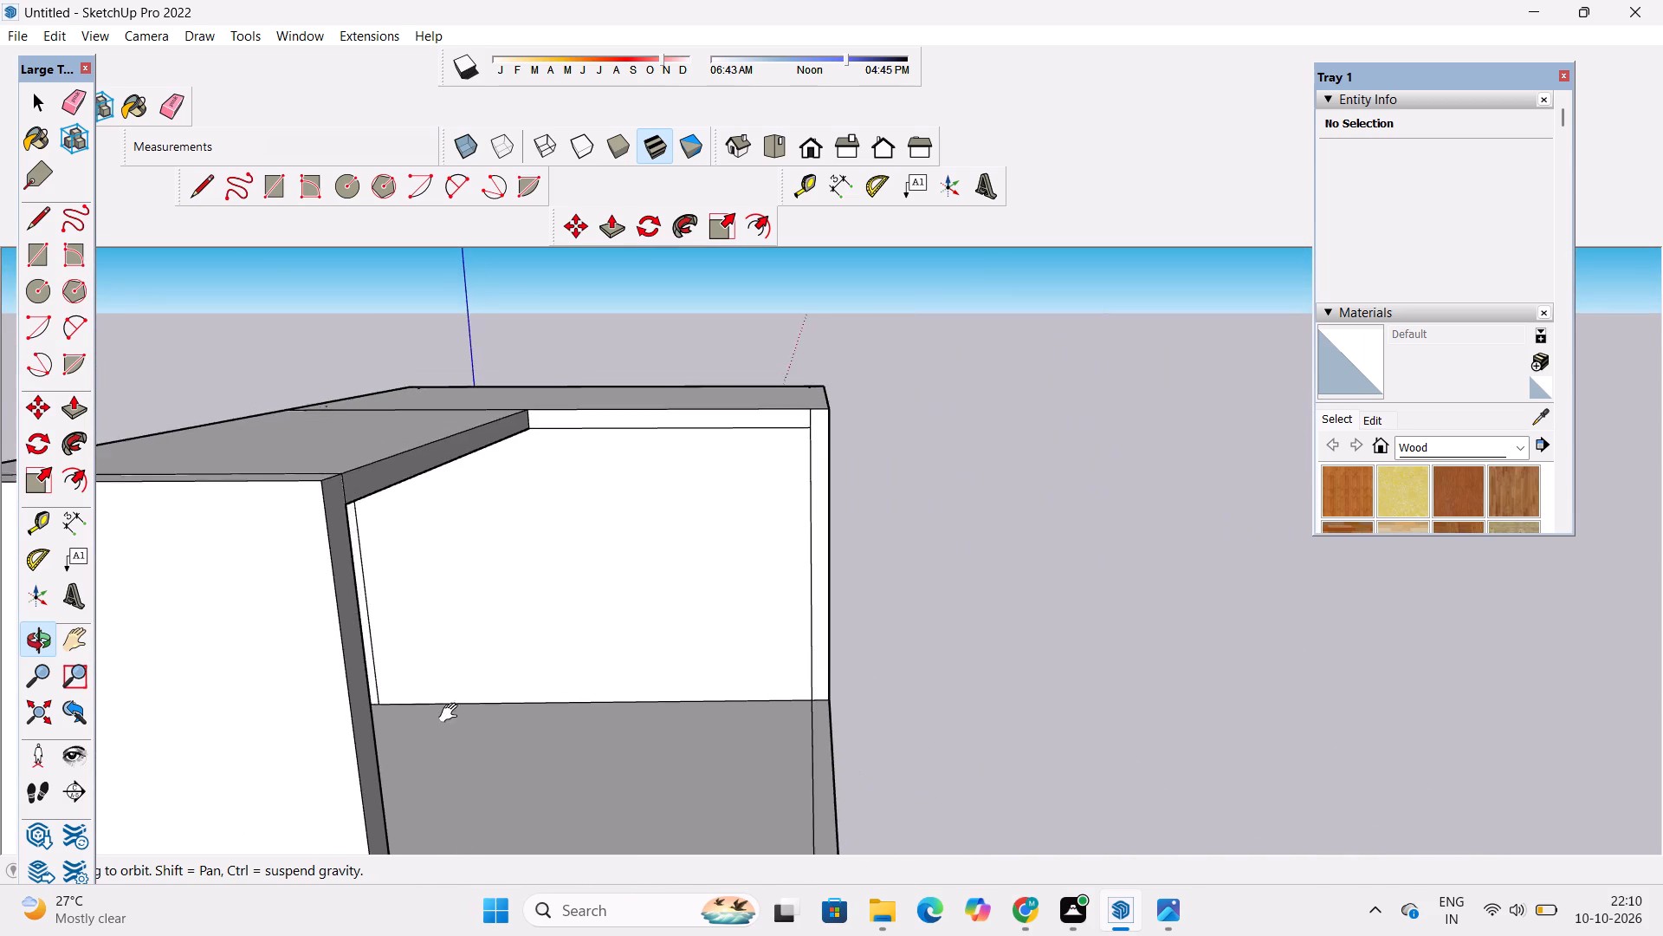
shift+drag(452, 713, 452, 716)
drag(448, 729, 449, 684)
drag(450, 714, 450, 670)
scroll(450, 668, up, 1)
shift+drag(450, 658, 496, 657)
scroll(496, 657, up, 1)
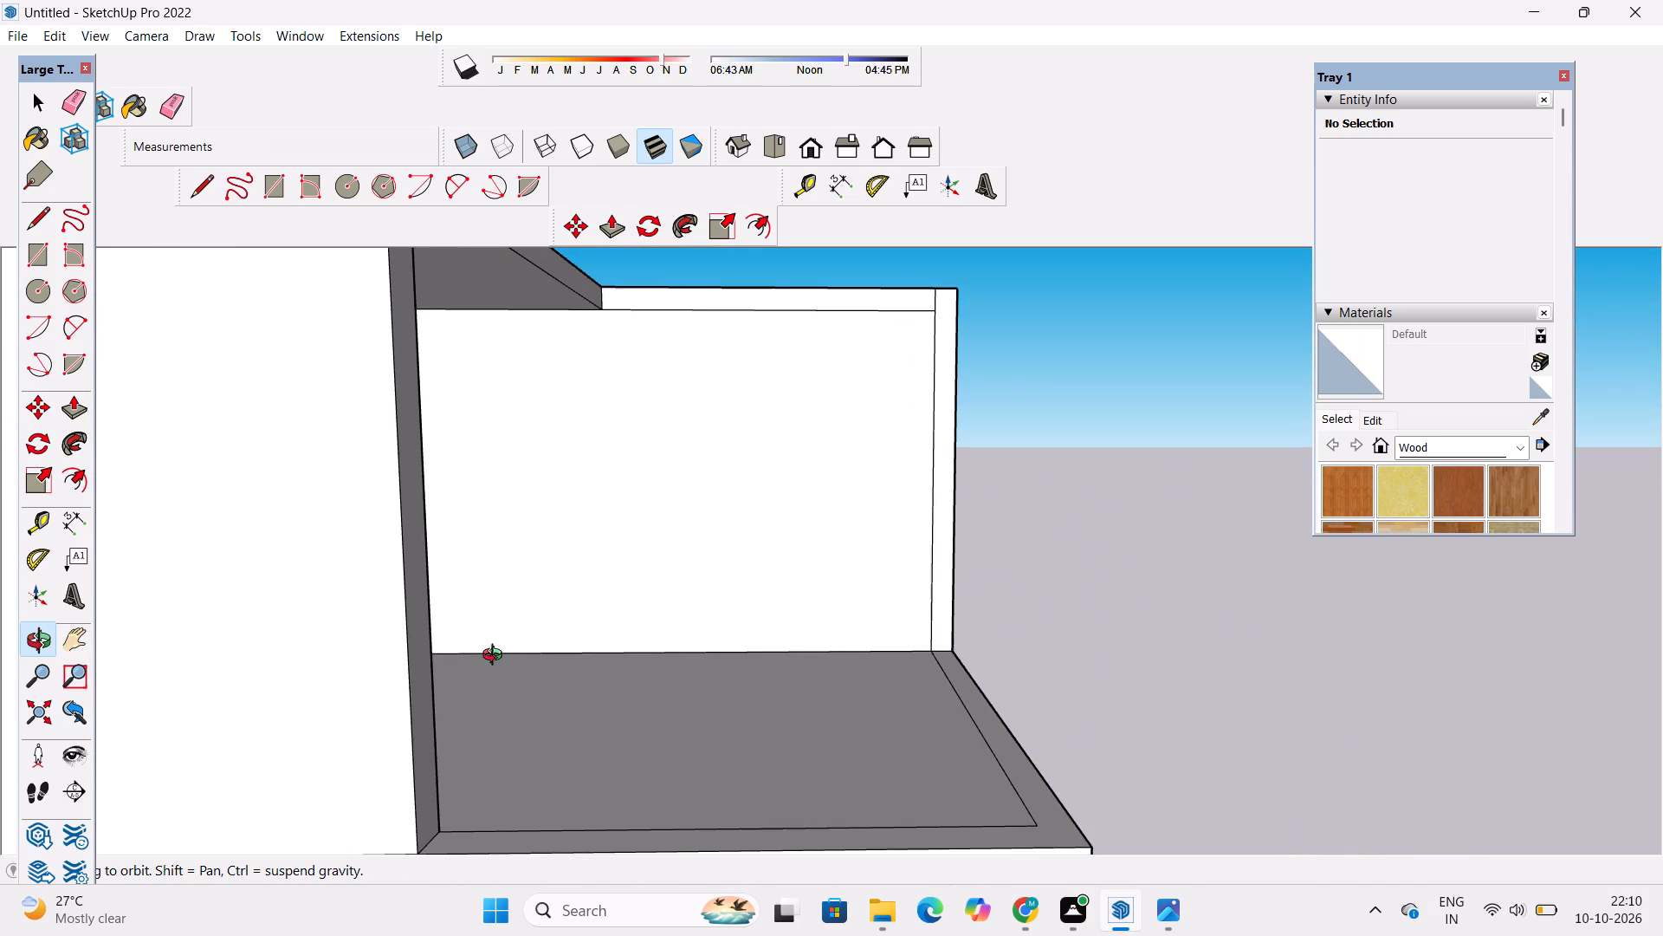
scroll(496, 657, up, 1)
drag(496, 655, 461, 676)
shift+scroll(458, 675, down, 1)
shift+drag(470, 653, 468, 660)
shift+drag(459, 672, 462, 662)
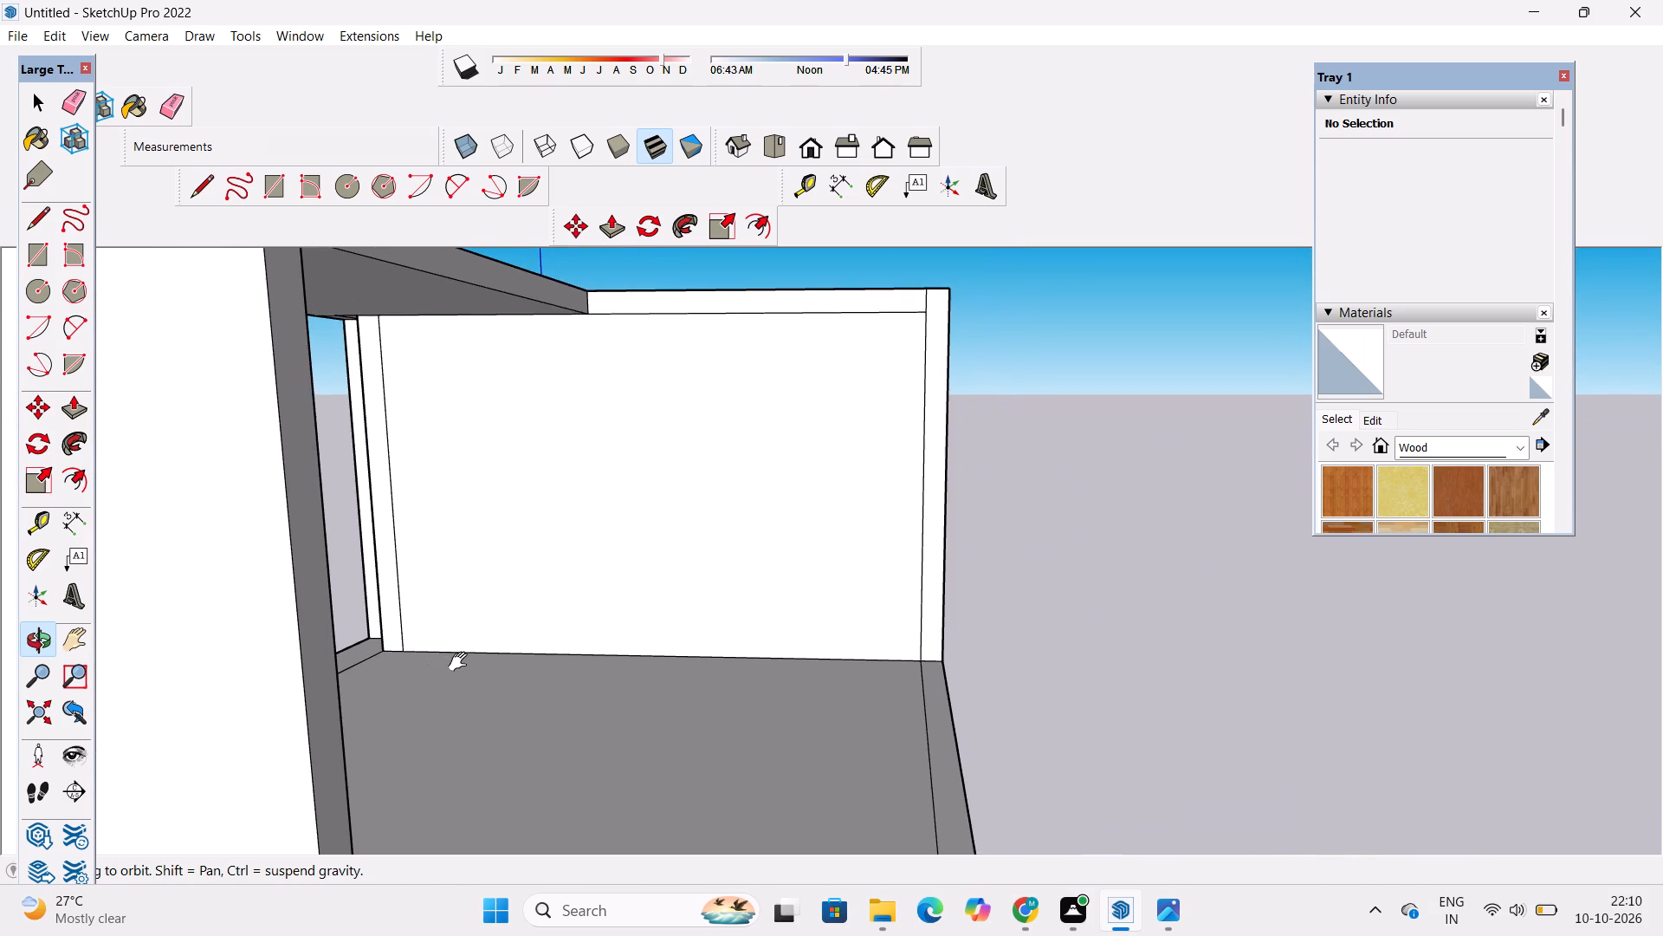
shift+drag(462, 662, 455, 681)
drag(455, 680, 469, 692)
shift+click(469, 692)
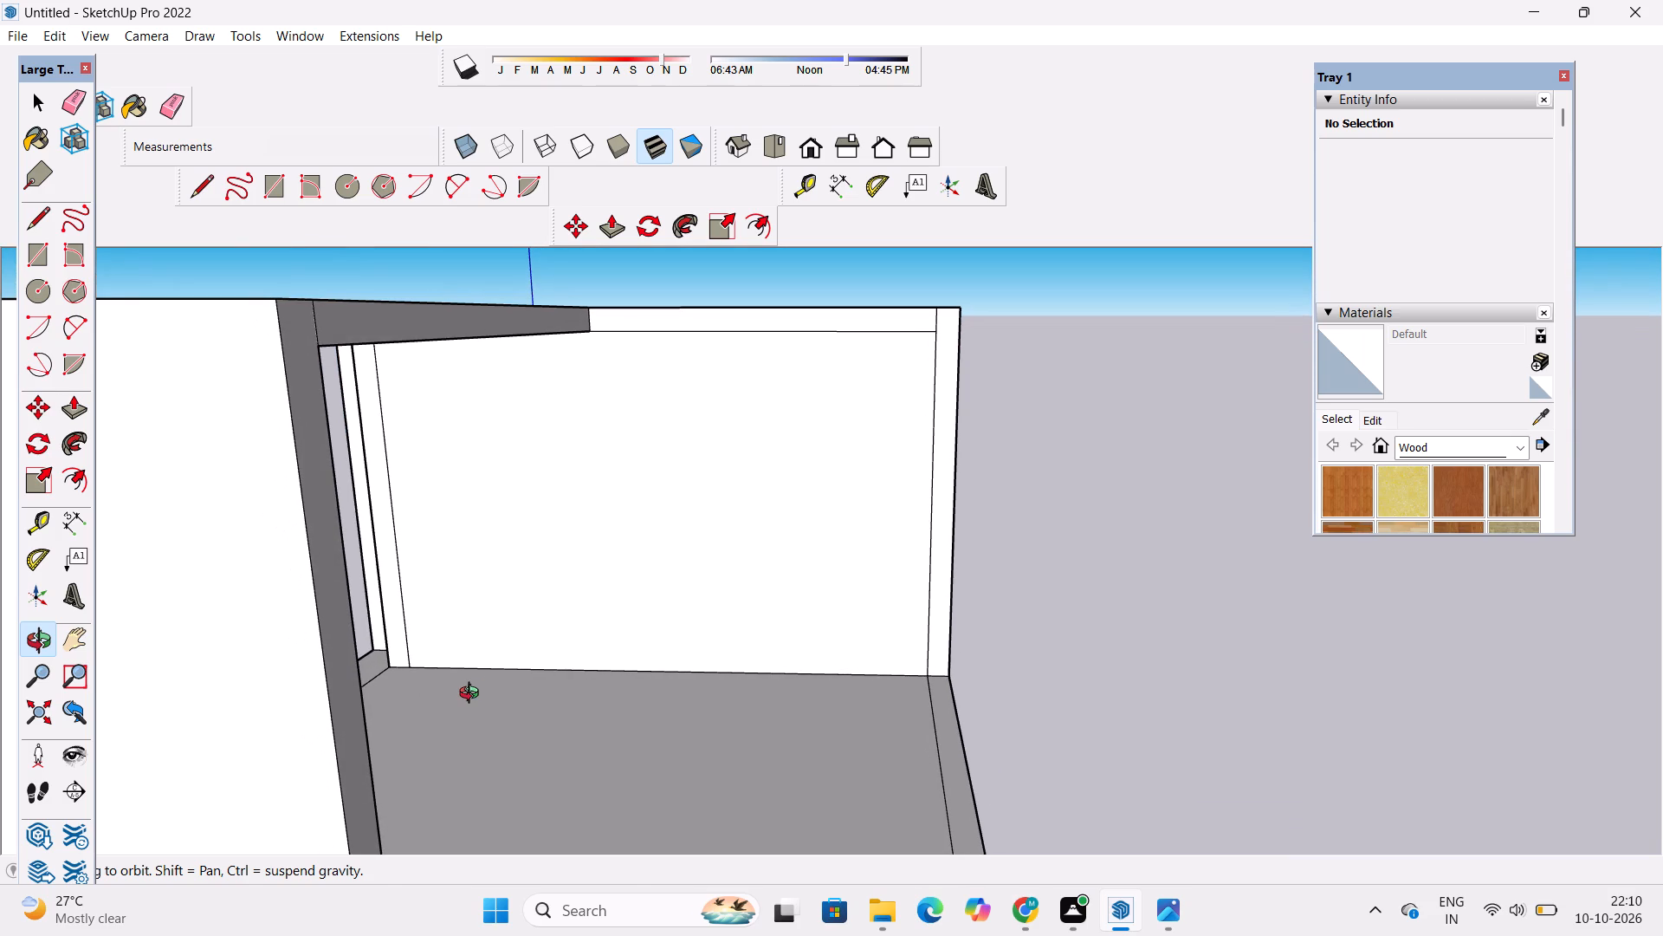
Draw a door rectangle about 10' wide and 18' high on the terrace-facing wall, standing on the terrace floor line.
key(r)
click(489, 665)
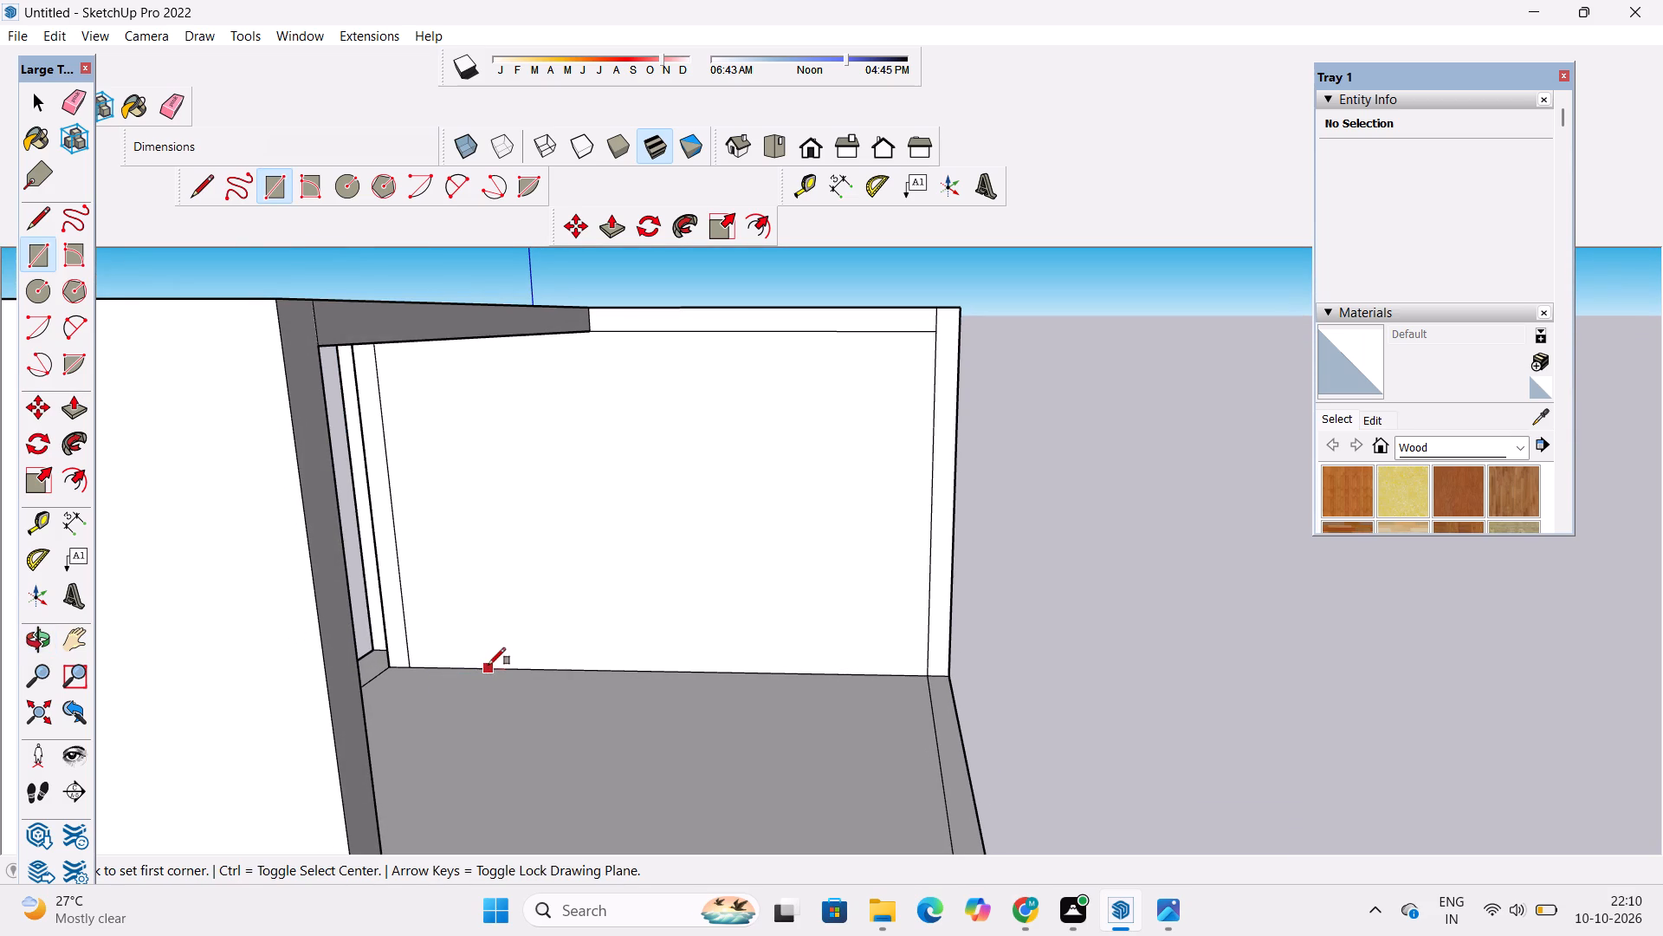
click(613, 418)
Draw a window rectangle about 9' 7" wide and 12' high beside the door, with its top aligned to the door's top edge.
scroll(385, 500, down, 5)
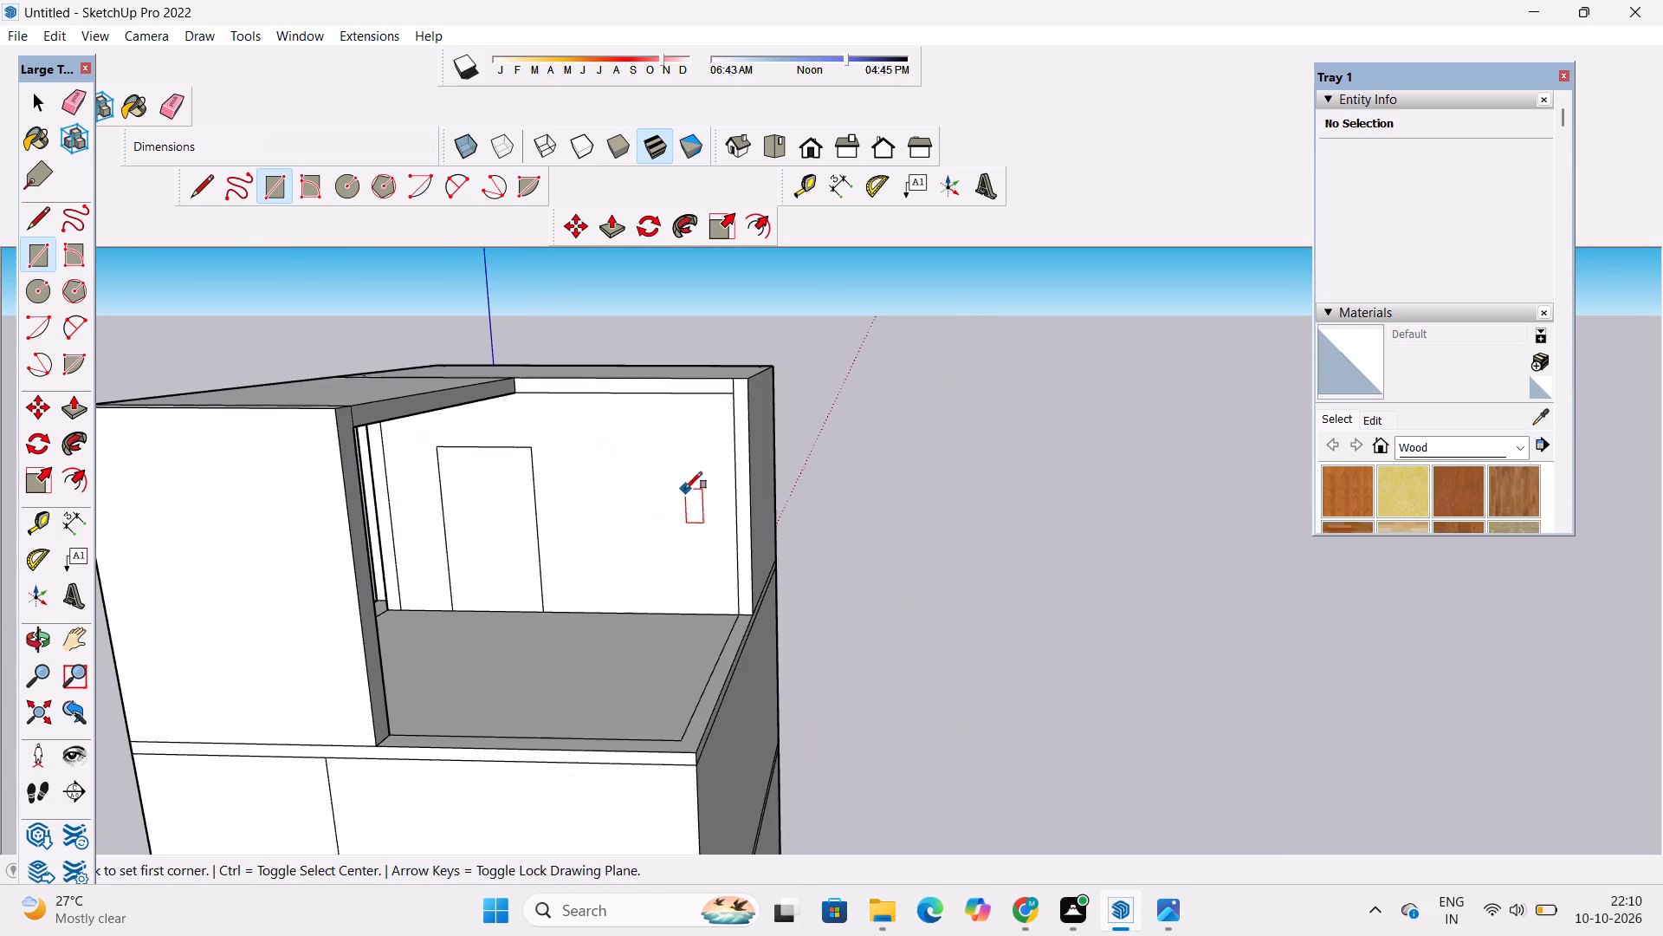
scroll(614, 465, up, 8)
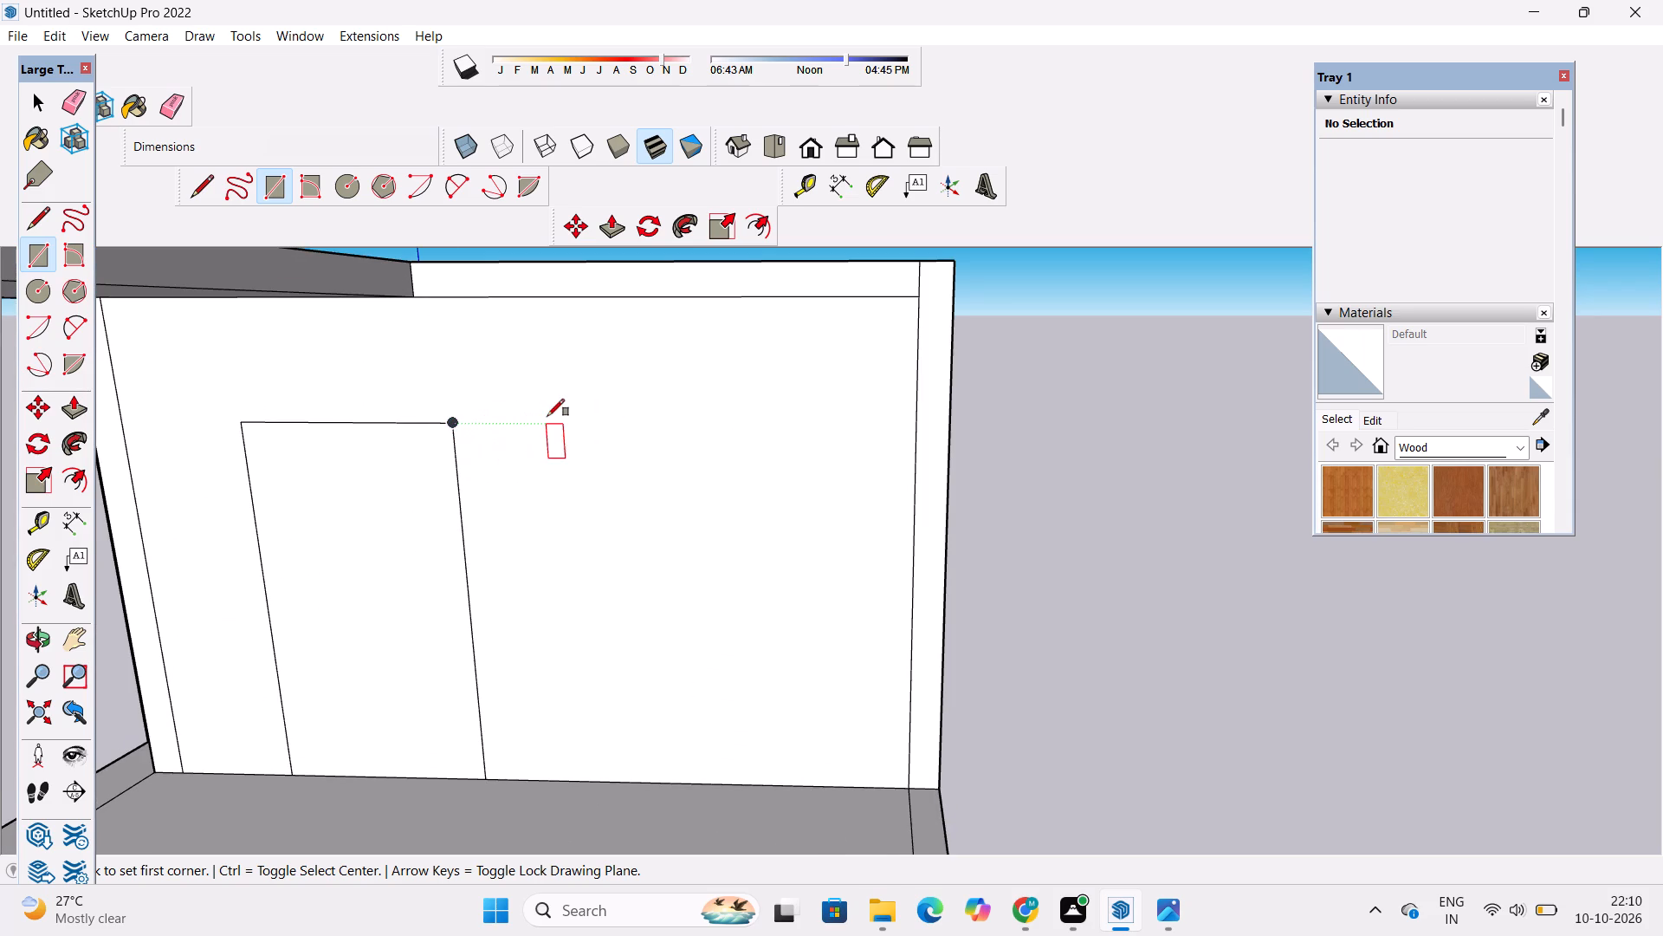
click(612, 424)
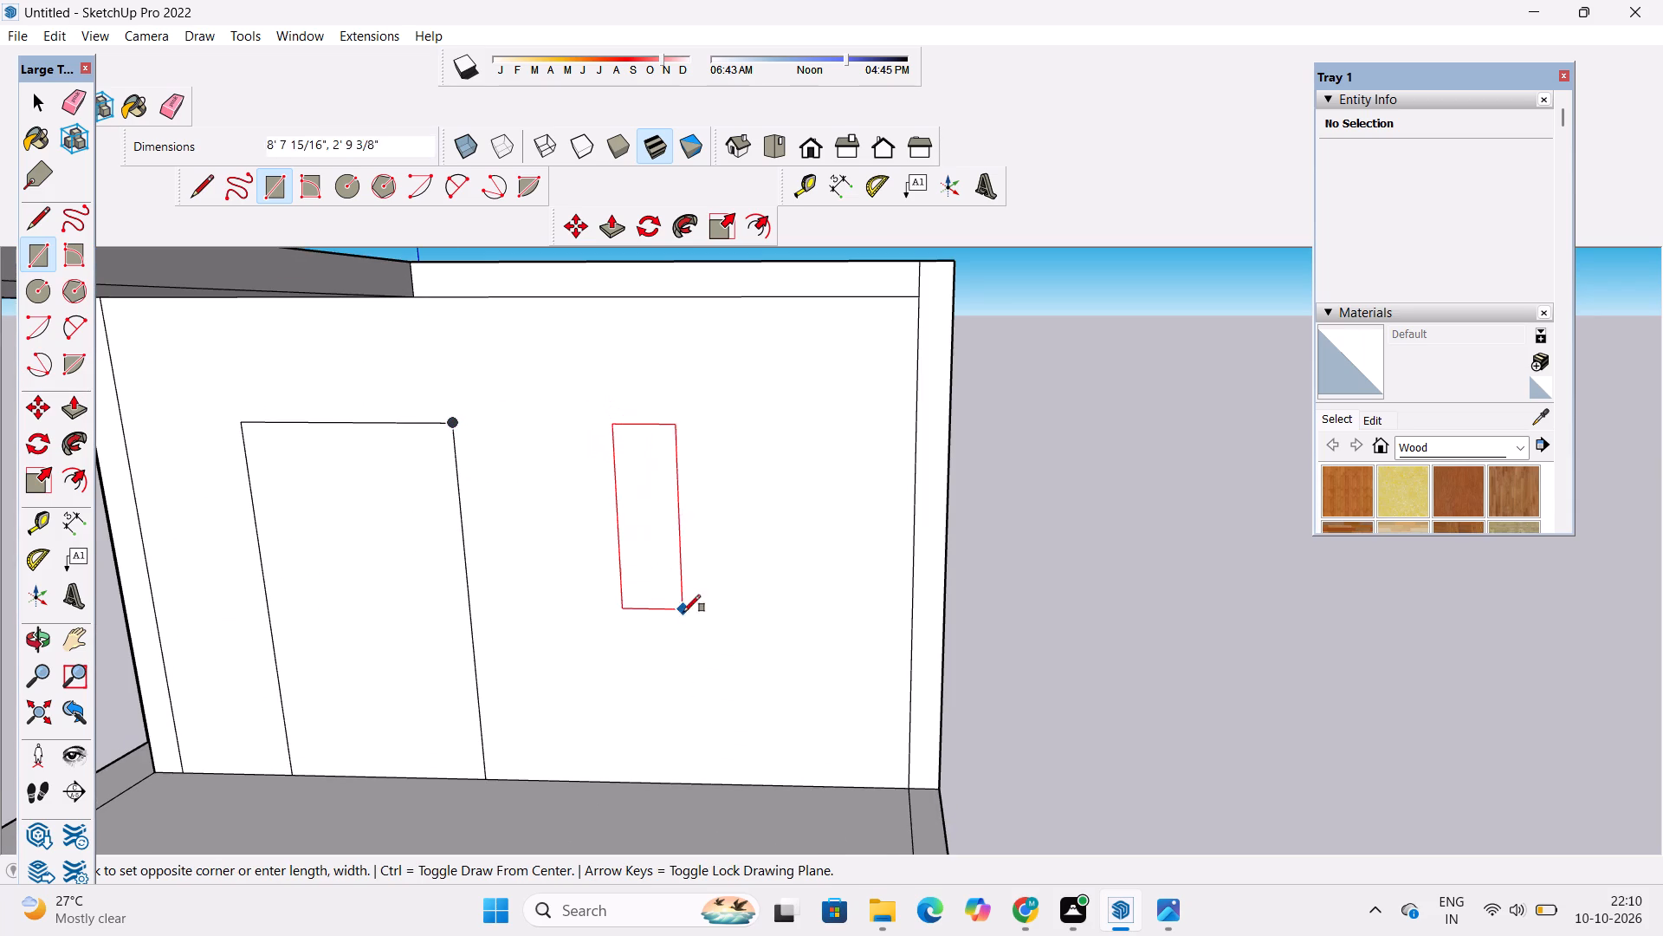
click(823, 674)
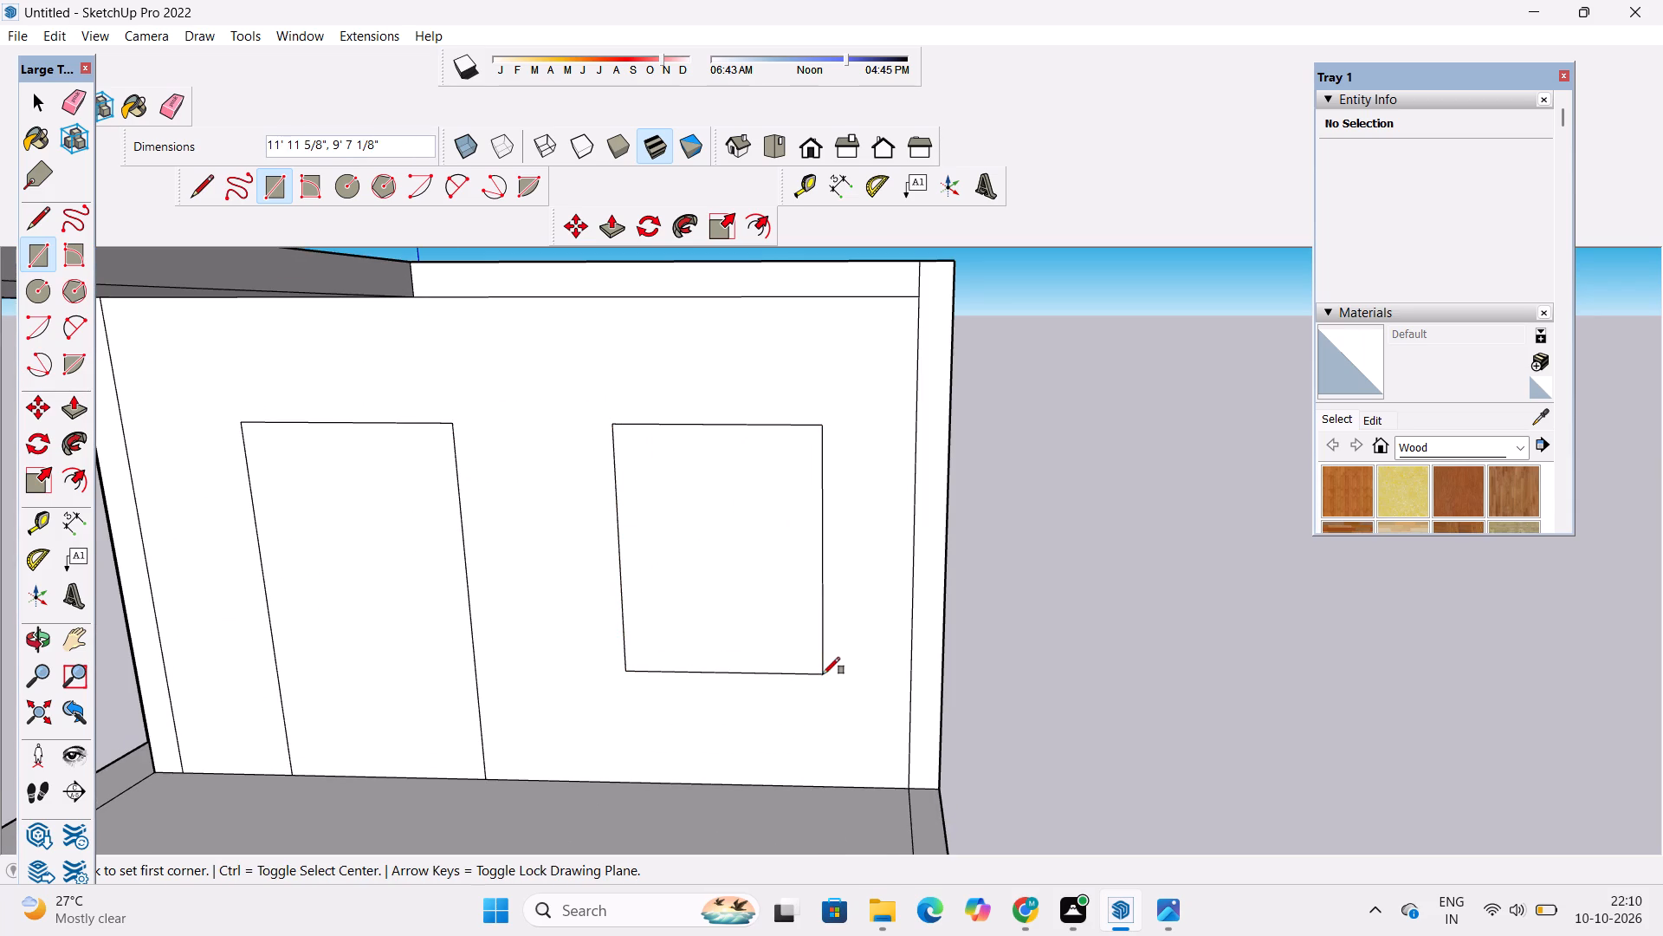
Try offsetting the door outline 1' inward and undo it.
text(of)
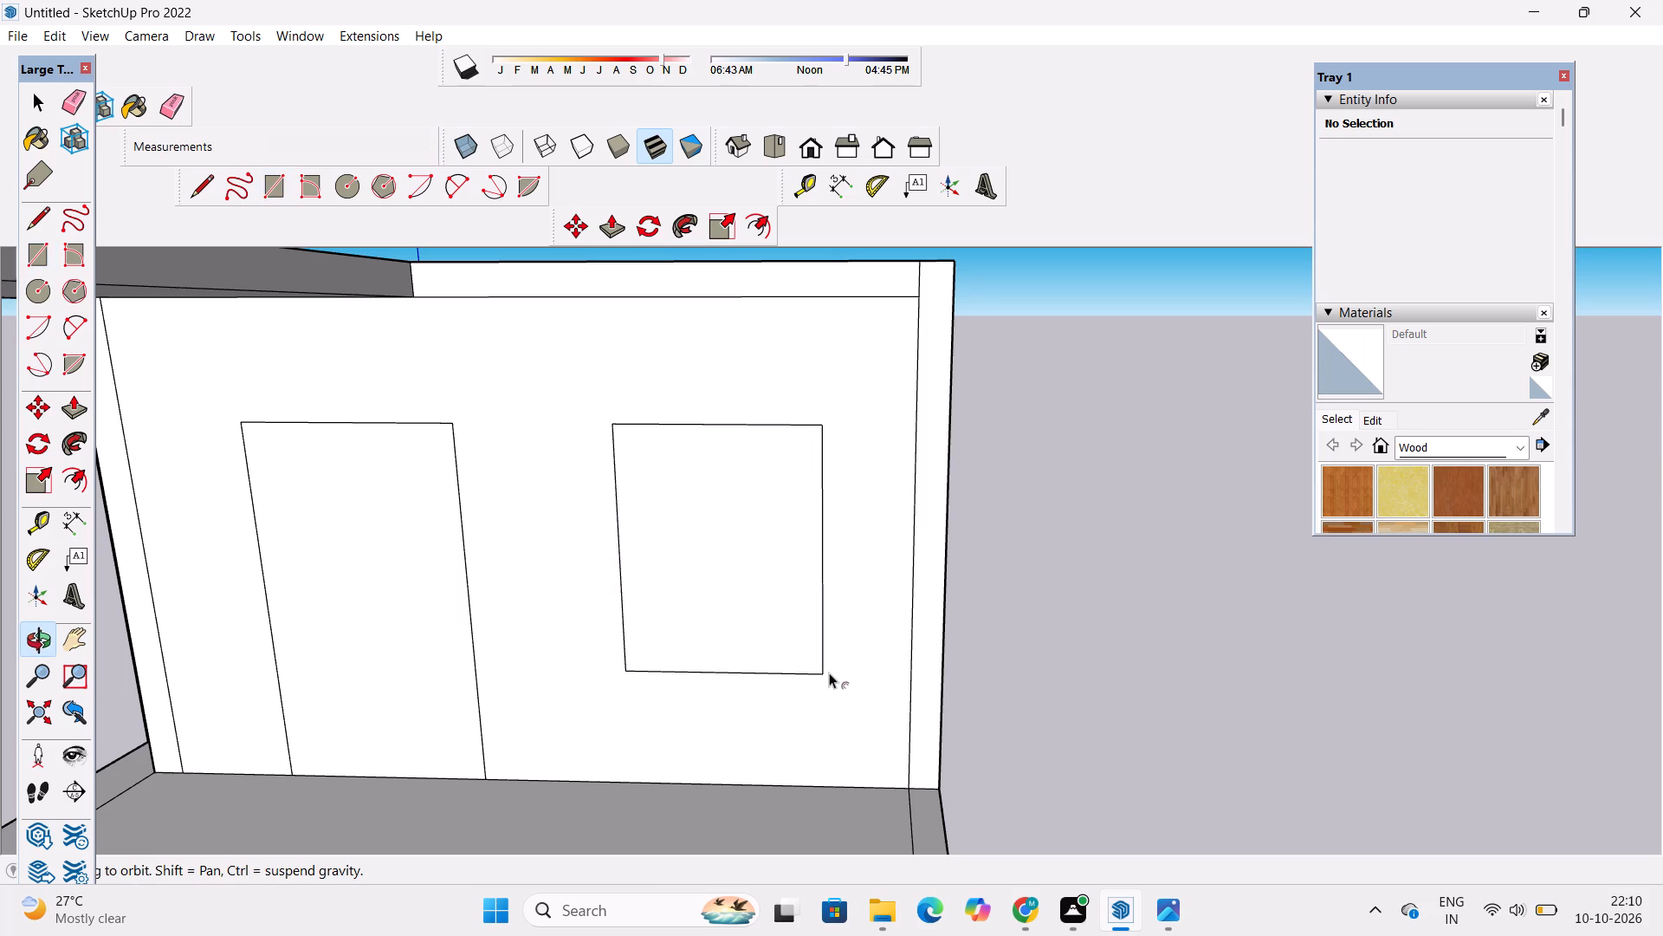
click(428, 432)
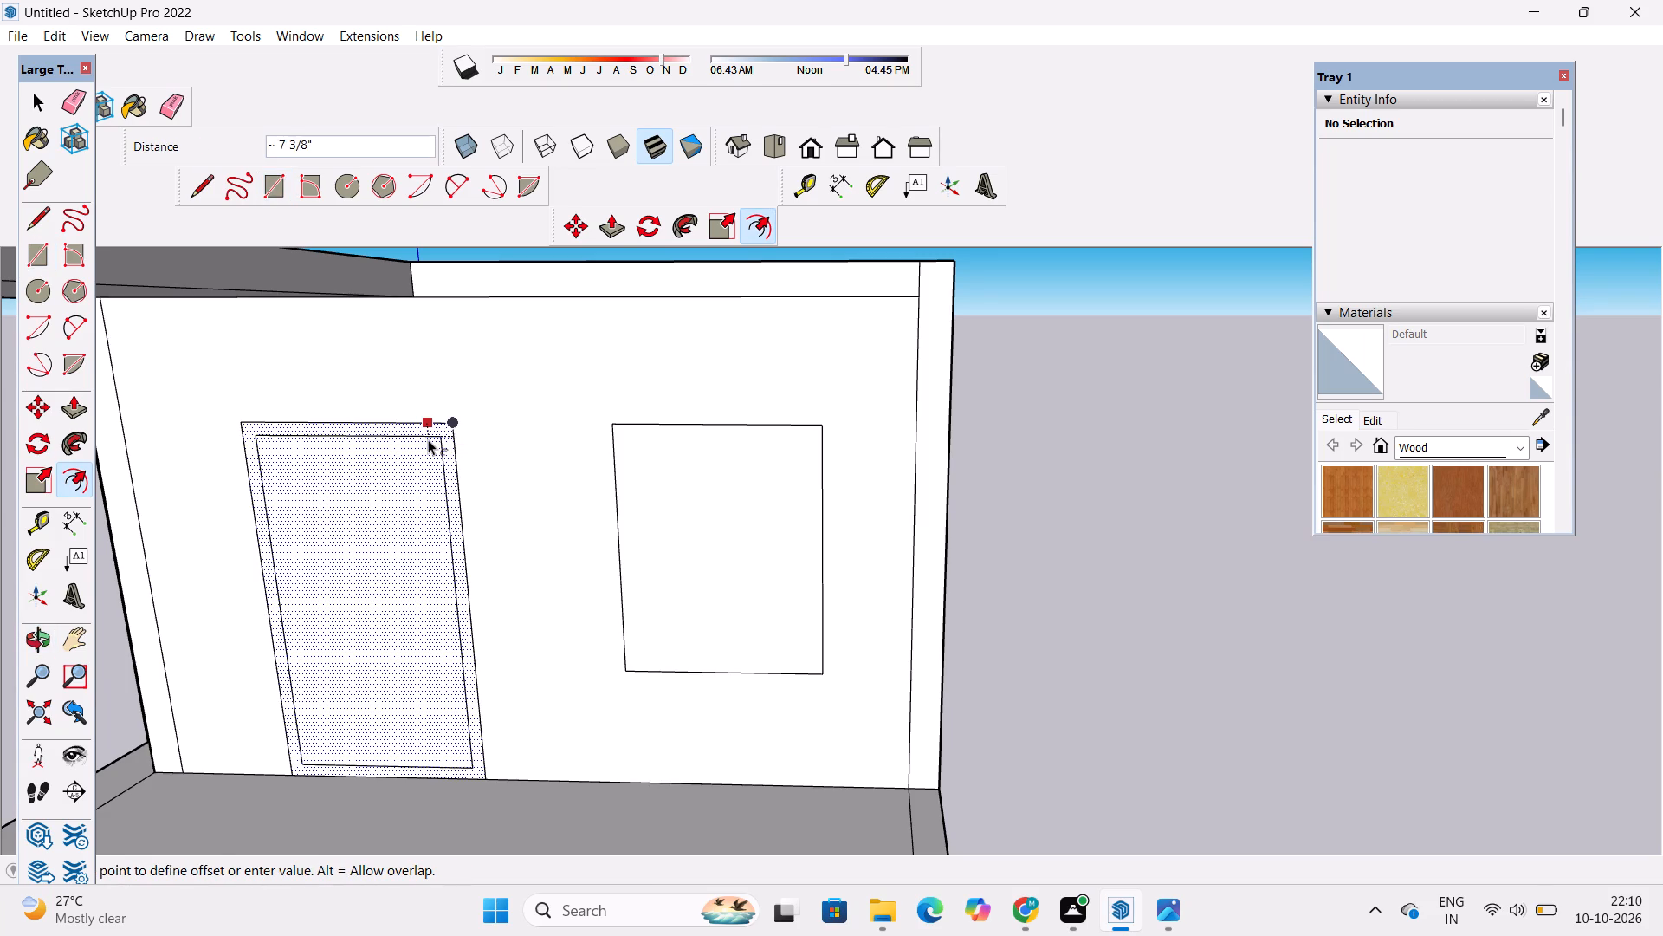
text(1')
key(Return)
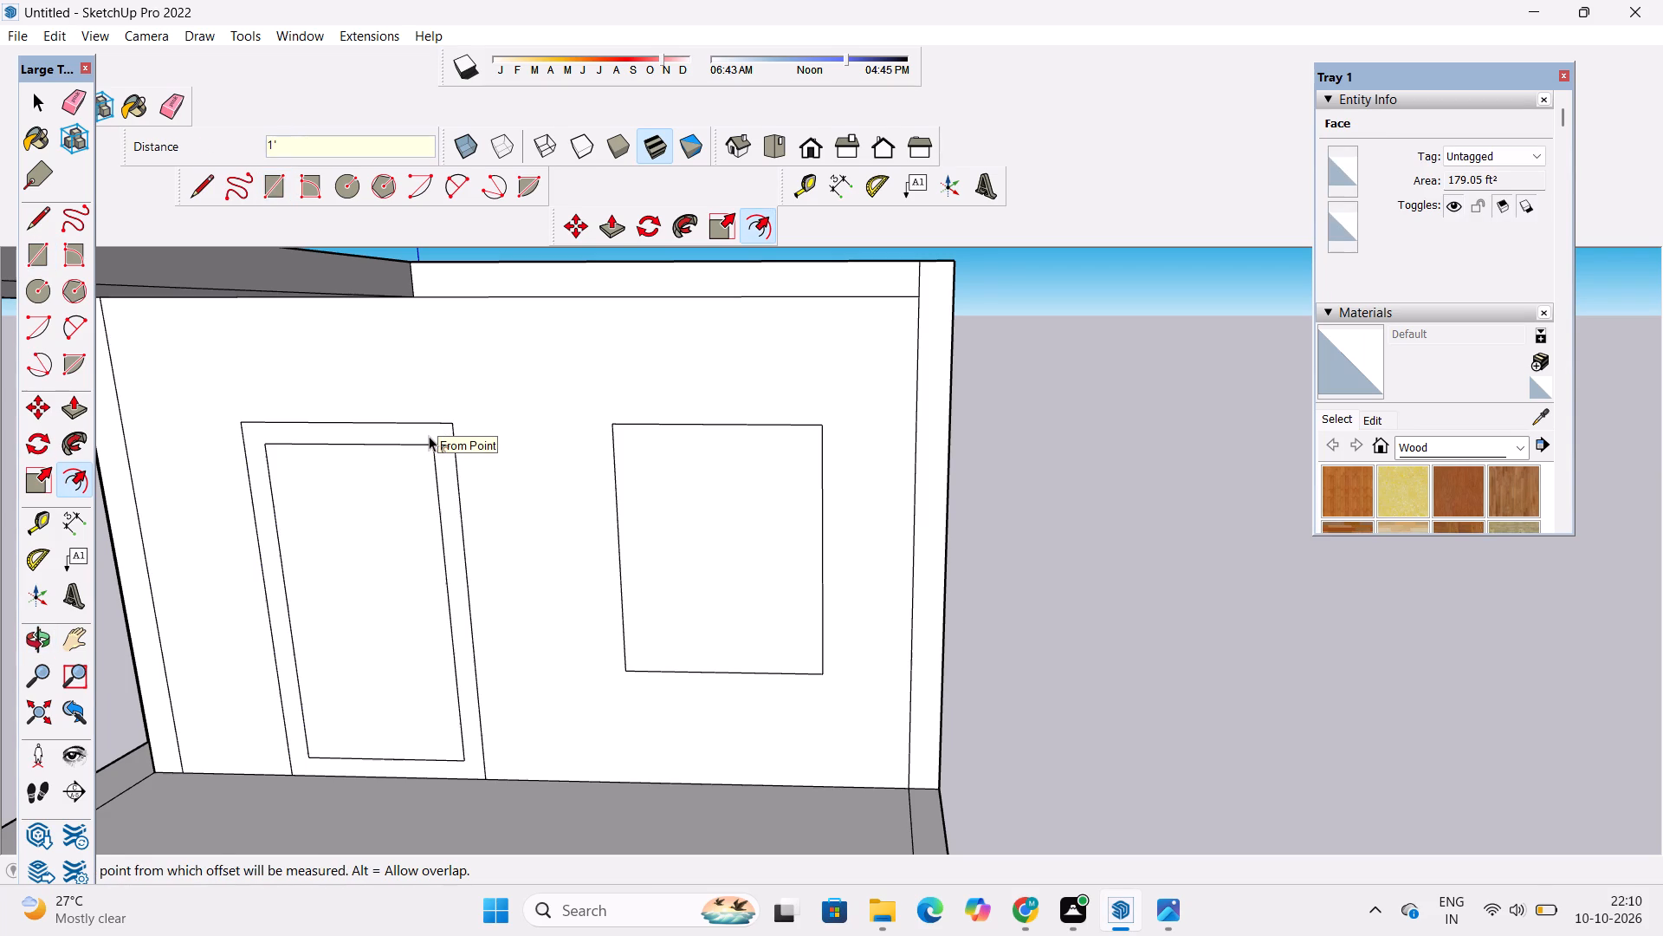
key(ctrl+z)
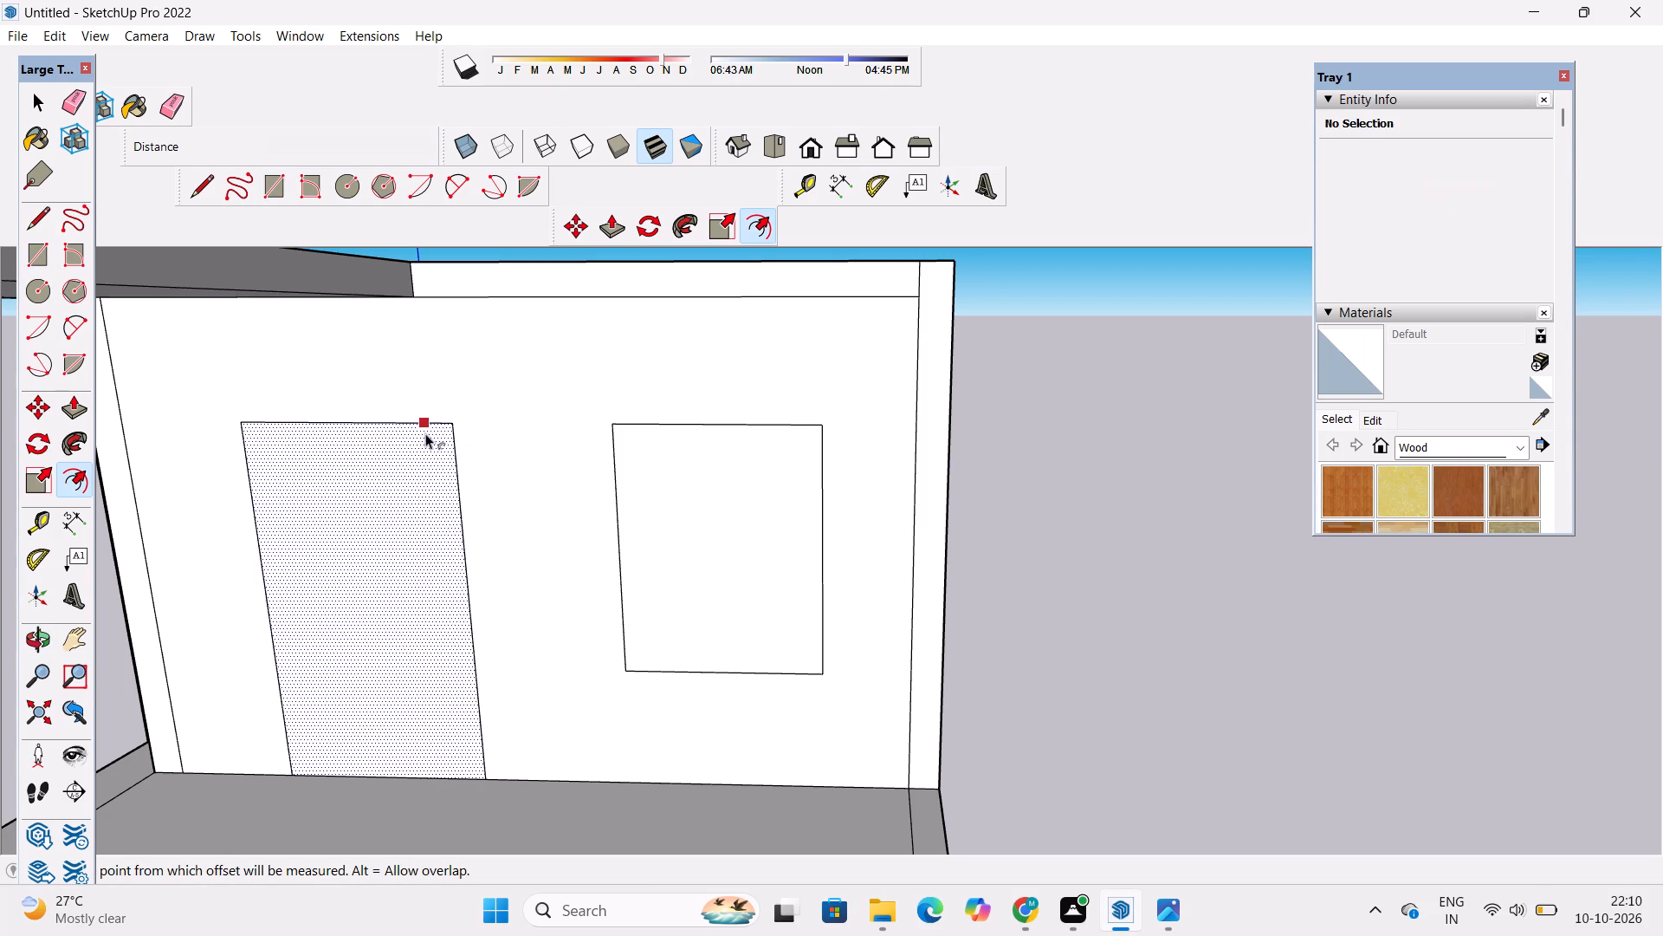
Offset the door outline 8" inward to form its frame.
click(430, 423)
click(430, 428)
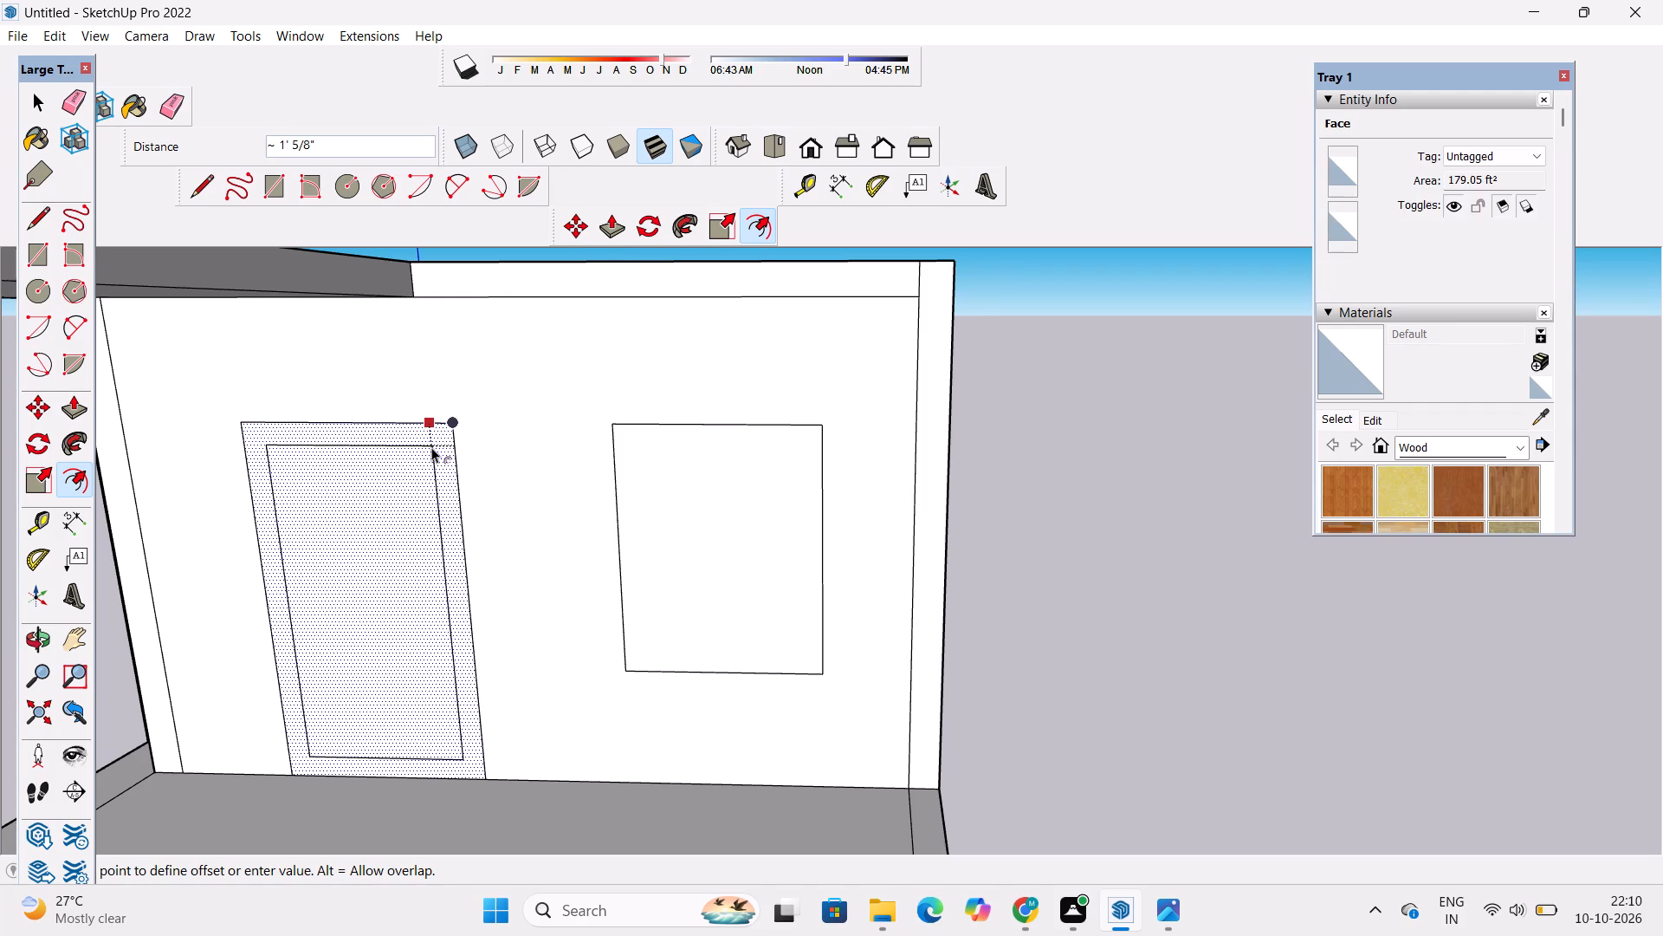
key(8)
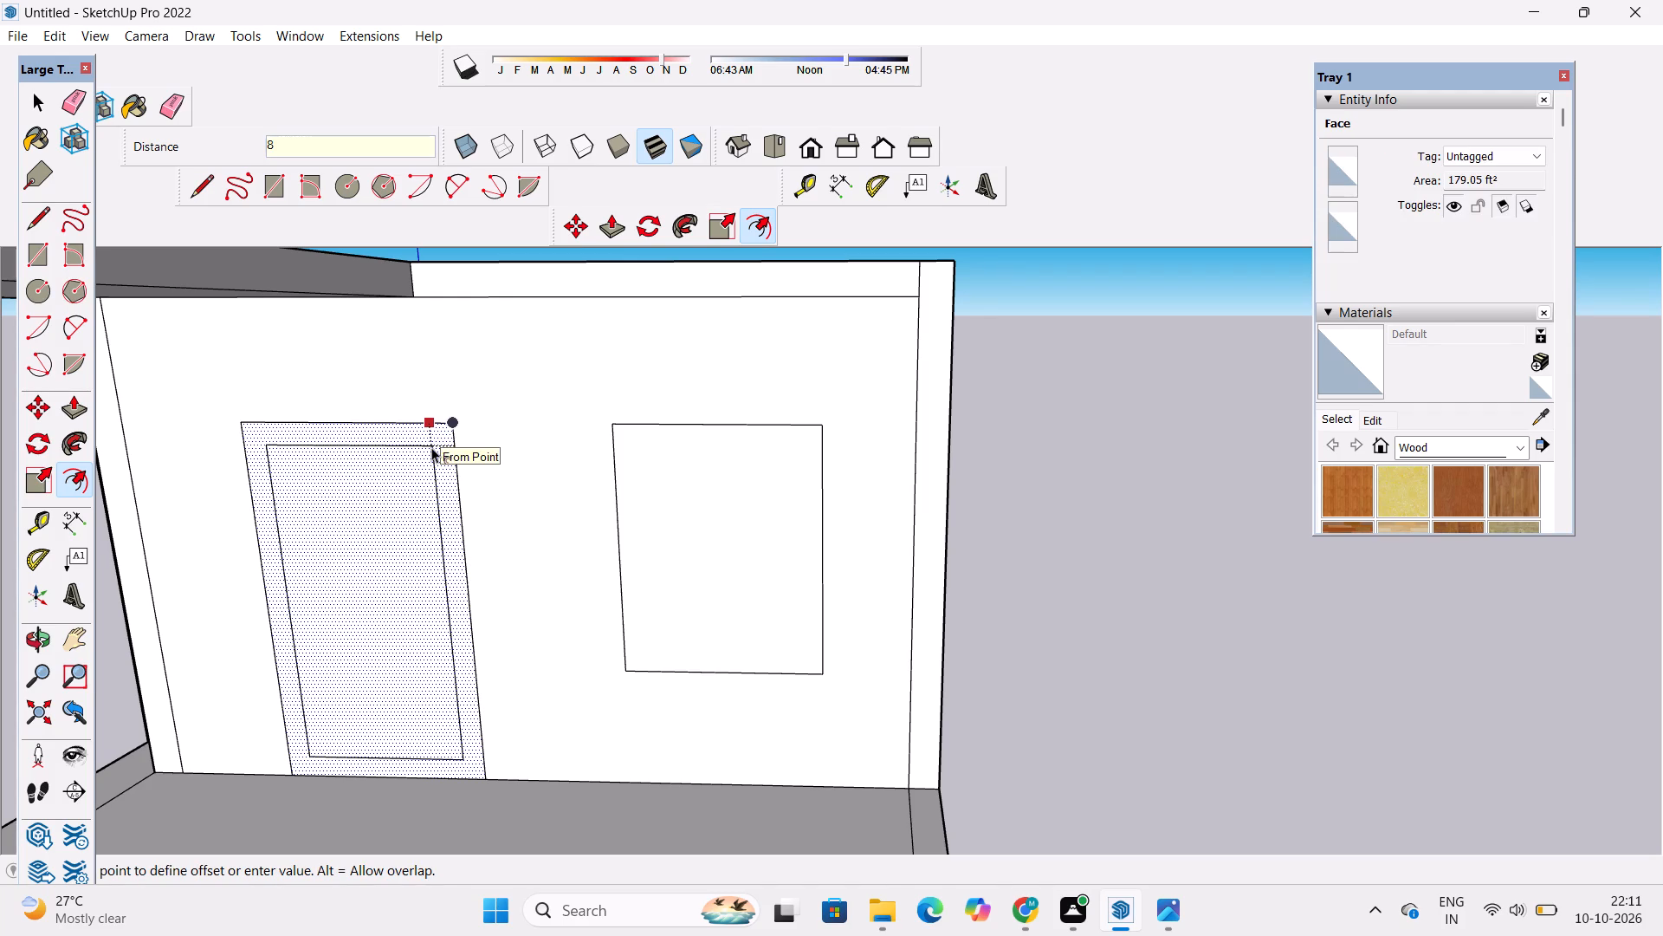
key(shift+quotedbl)
key(Return)
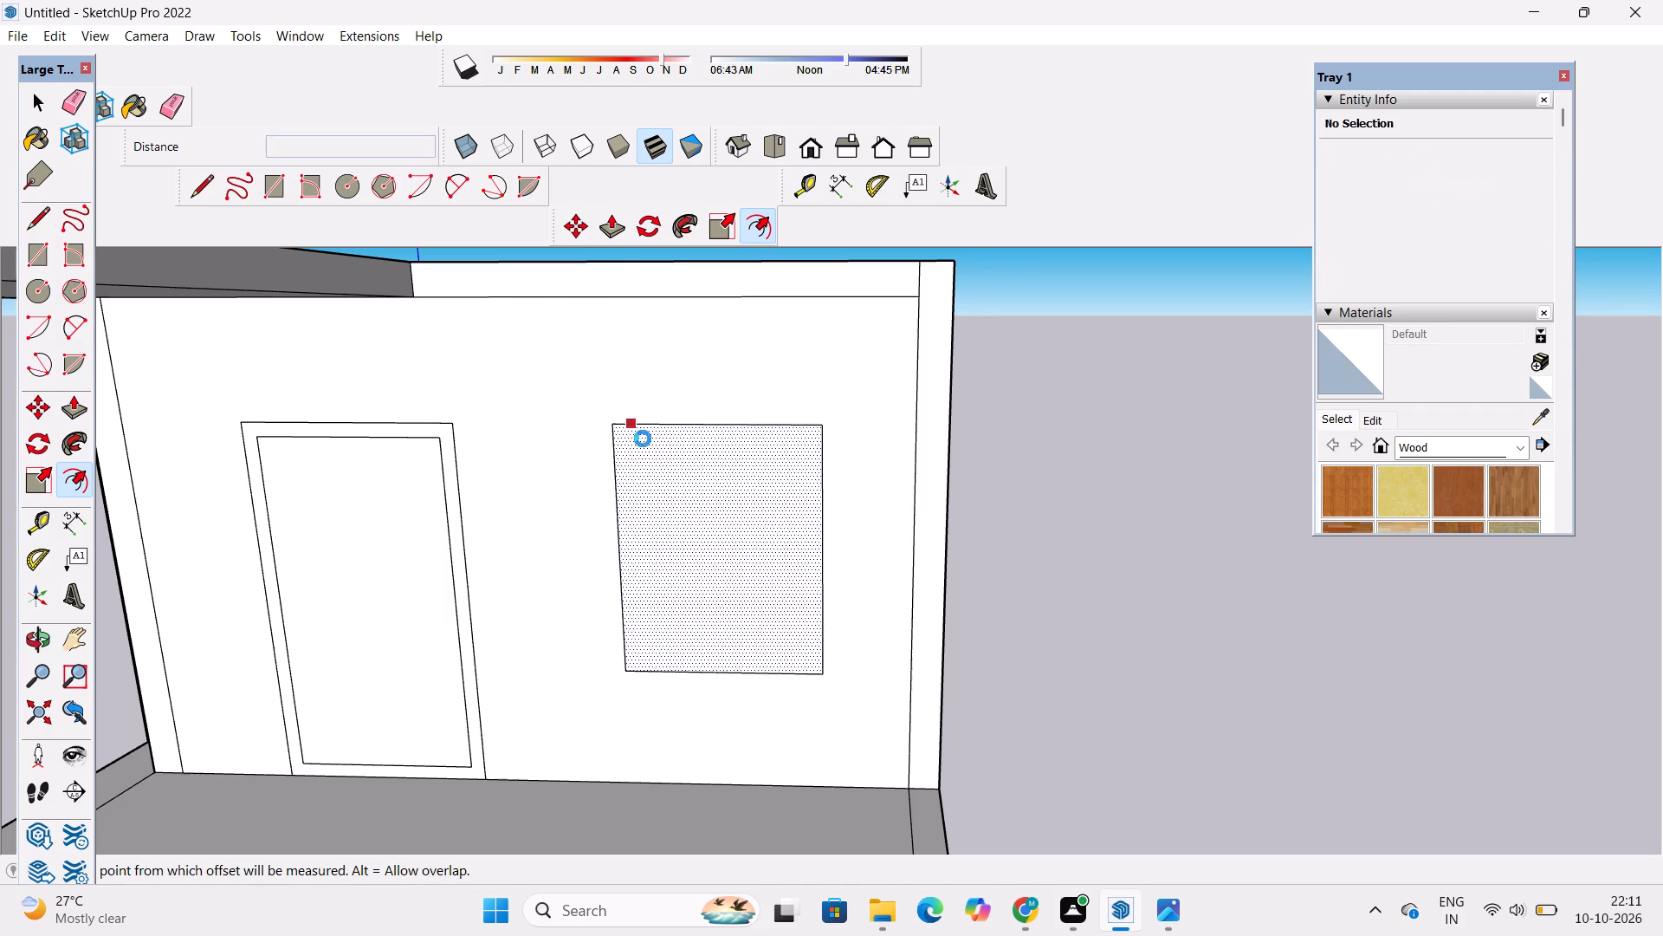
Offset the window outline 8" inward, matching the inner top edge of the door frame.
click(696, 433)
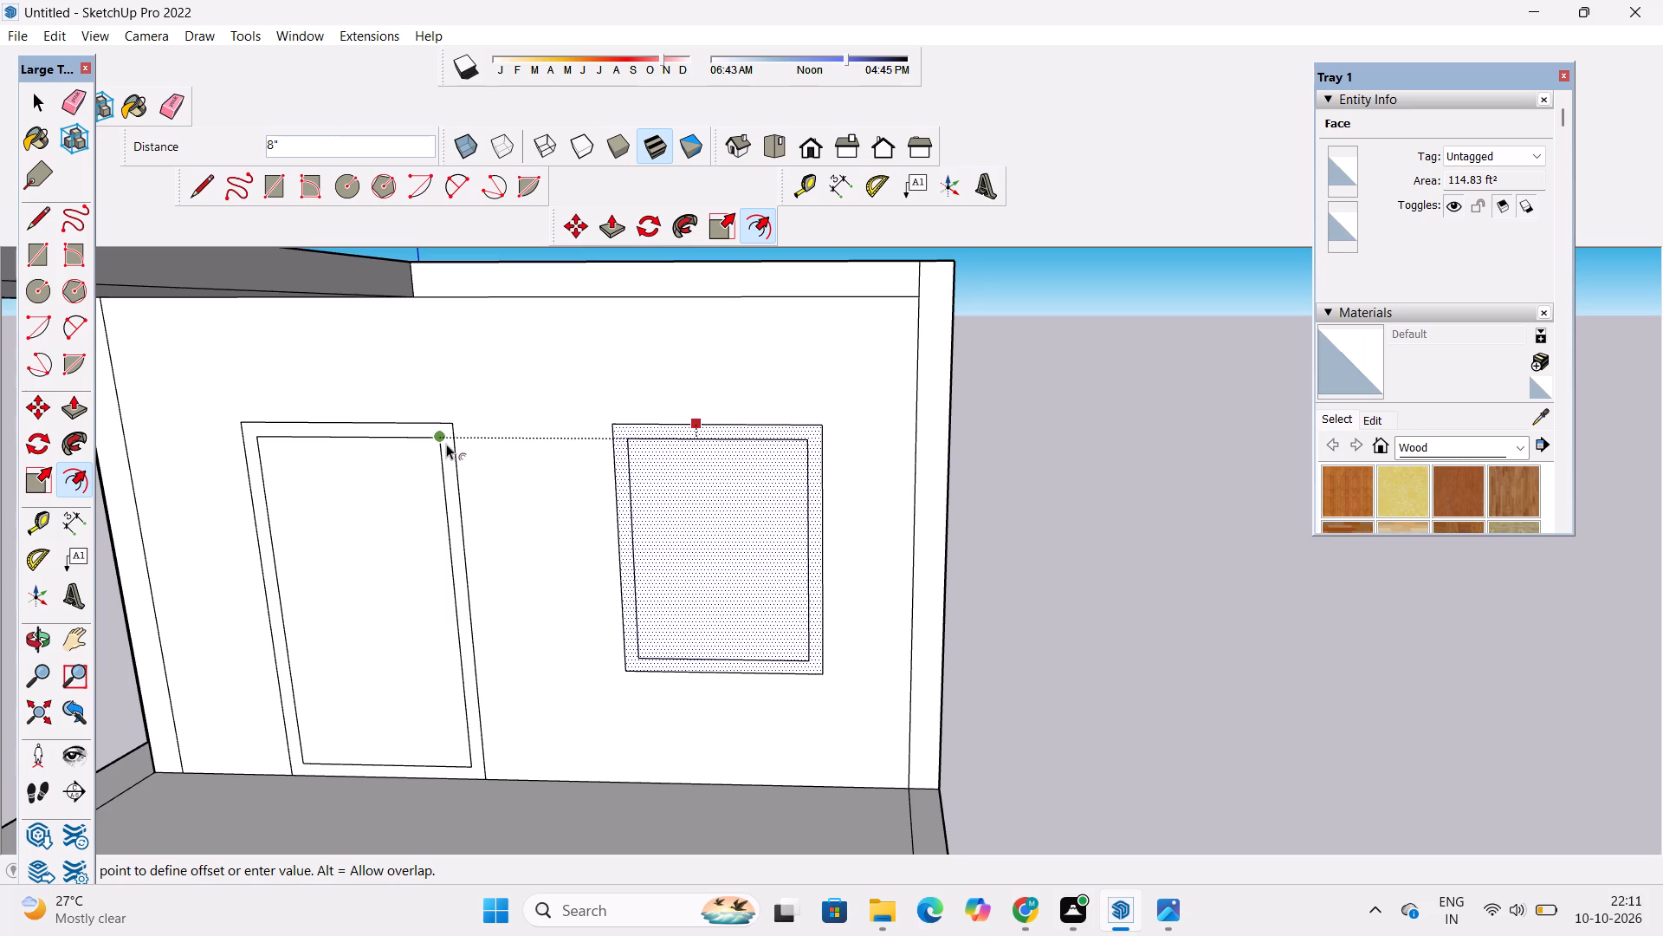
click(446, 444)
scroll(533, 477, down, 3)
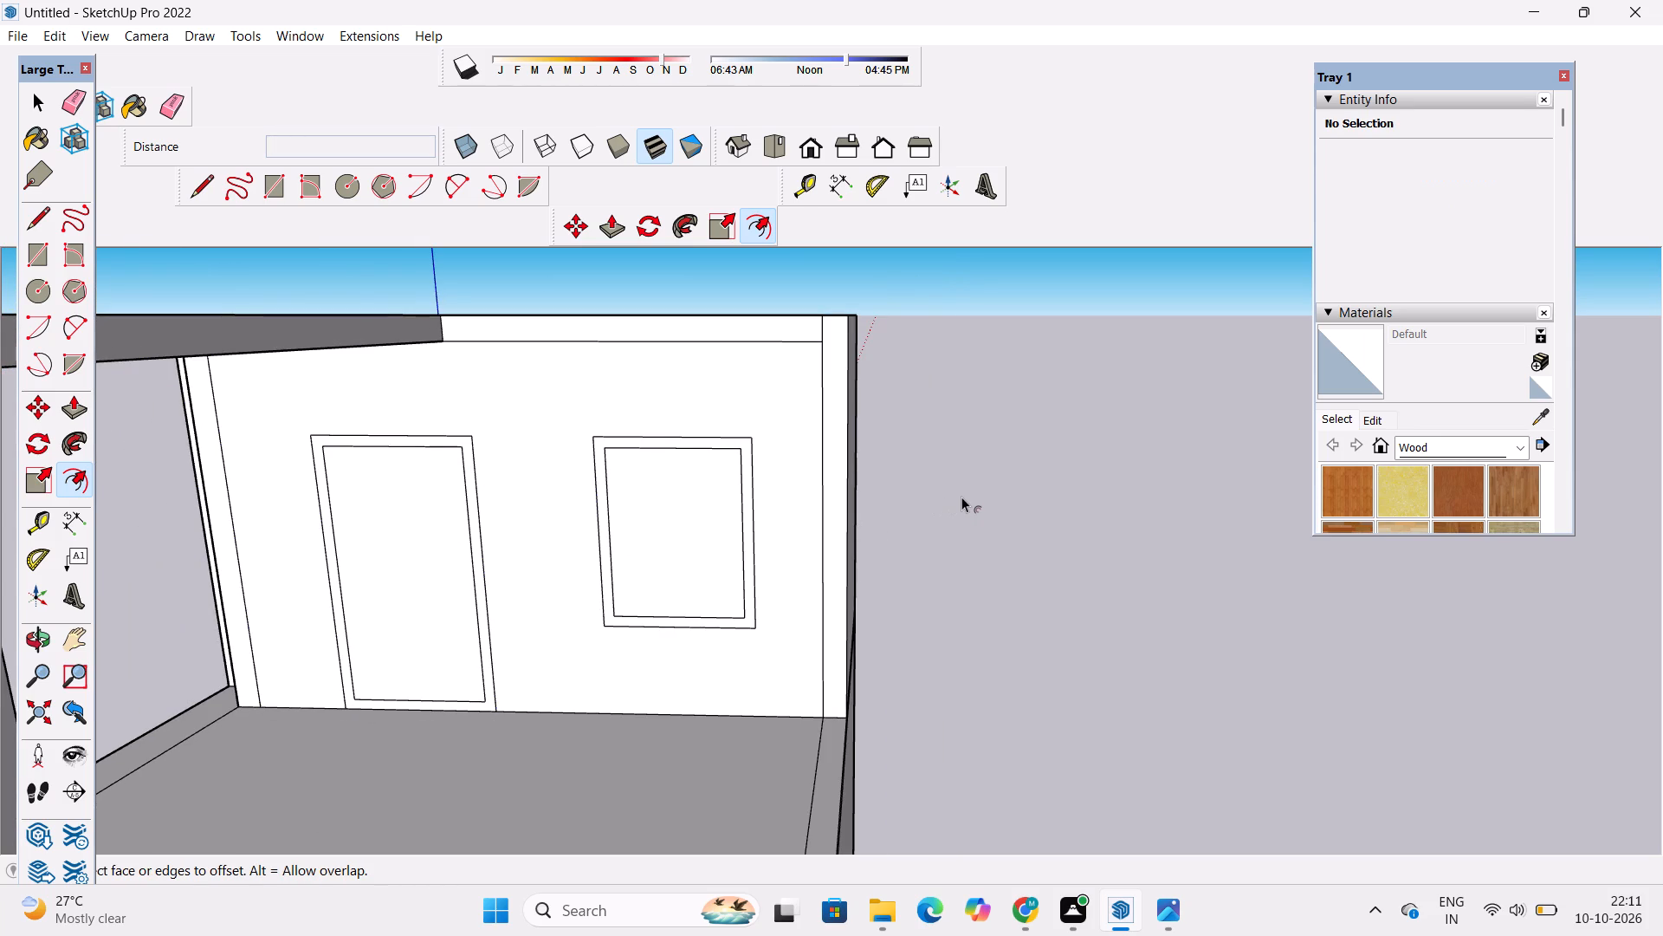
key(space)
Place a vertical guide line through the middle of the window, about 4' 1 9/16" from the frame's inner side edge.
text(o)
scroll(702, 574, up, 1)
shift+drag(653, 570, 703, 579)
shift+scroll(701, 562, down, 4)
shift+drag(527, 599, 537, 583)
shift+scroll(540, 580, up, 4)
shift+drag(548, 585, 476, 586)
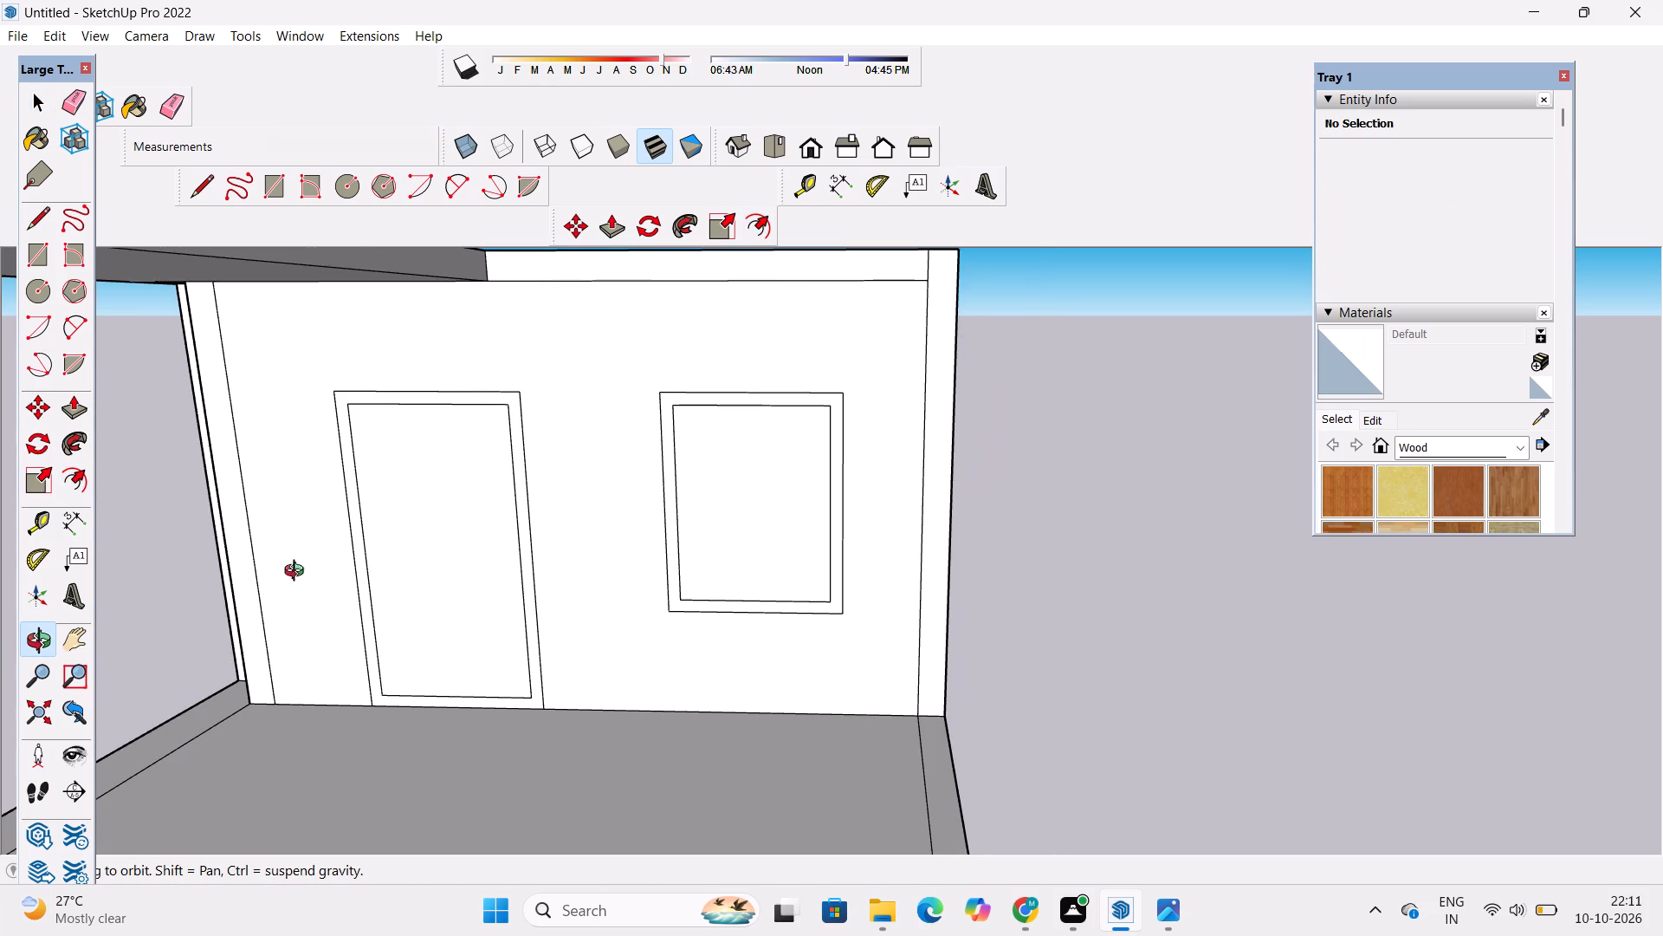
click(29, 528)
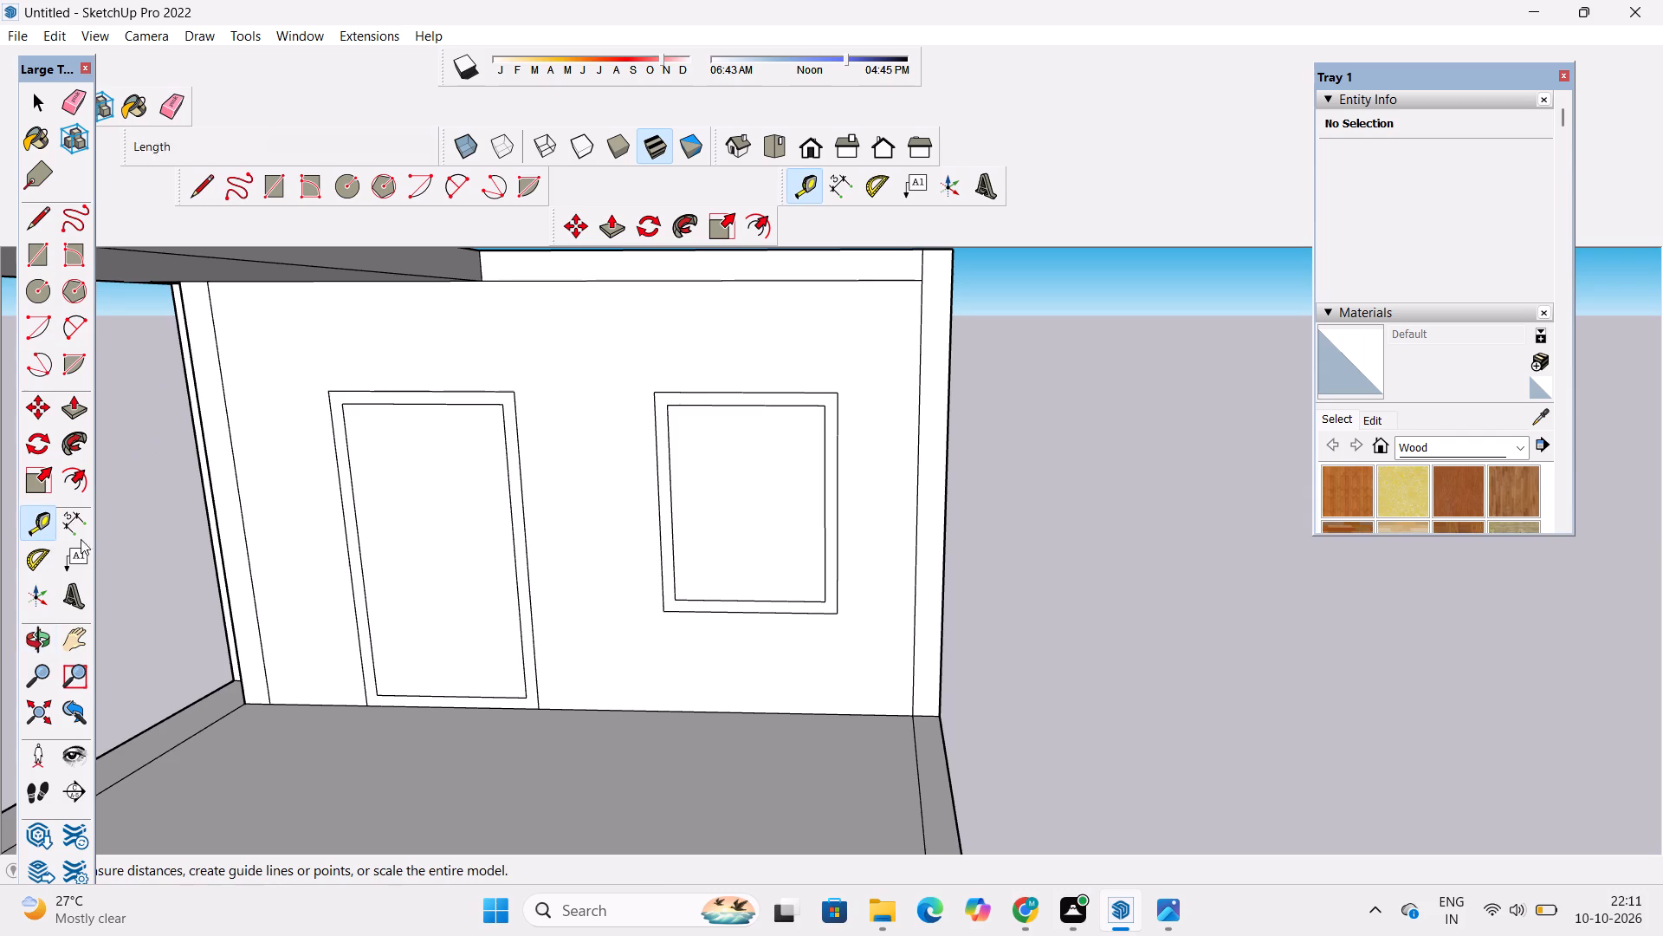
click(673, 508)
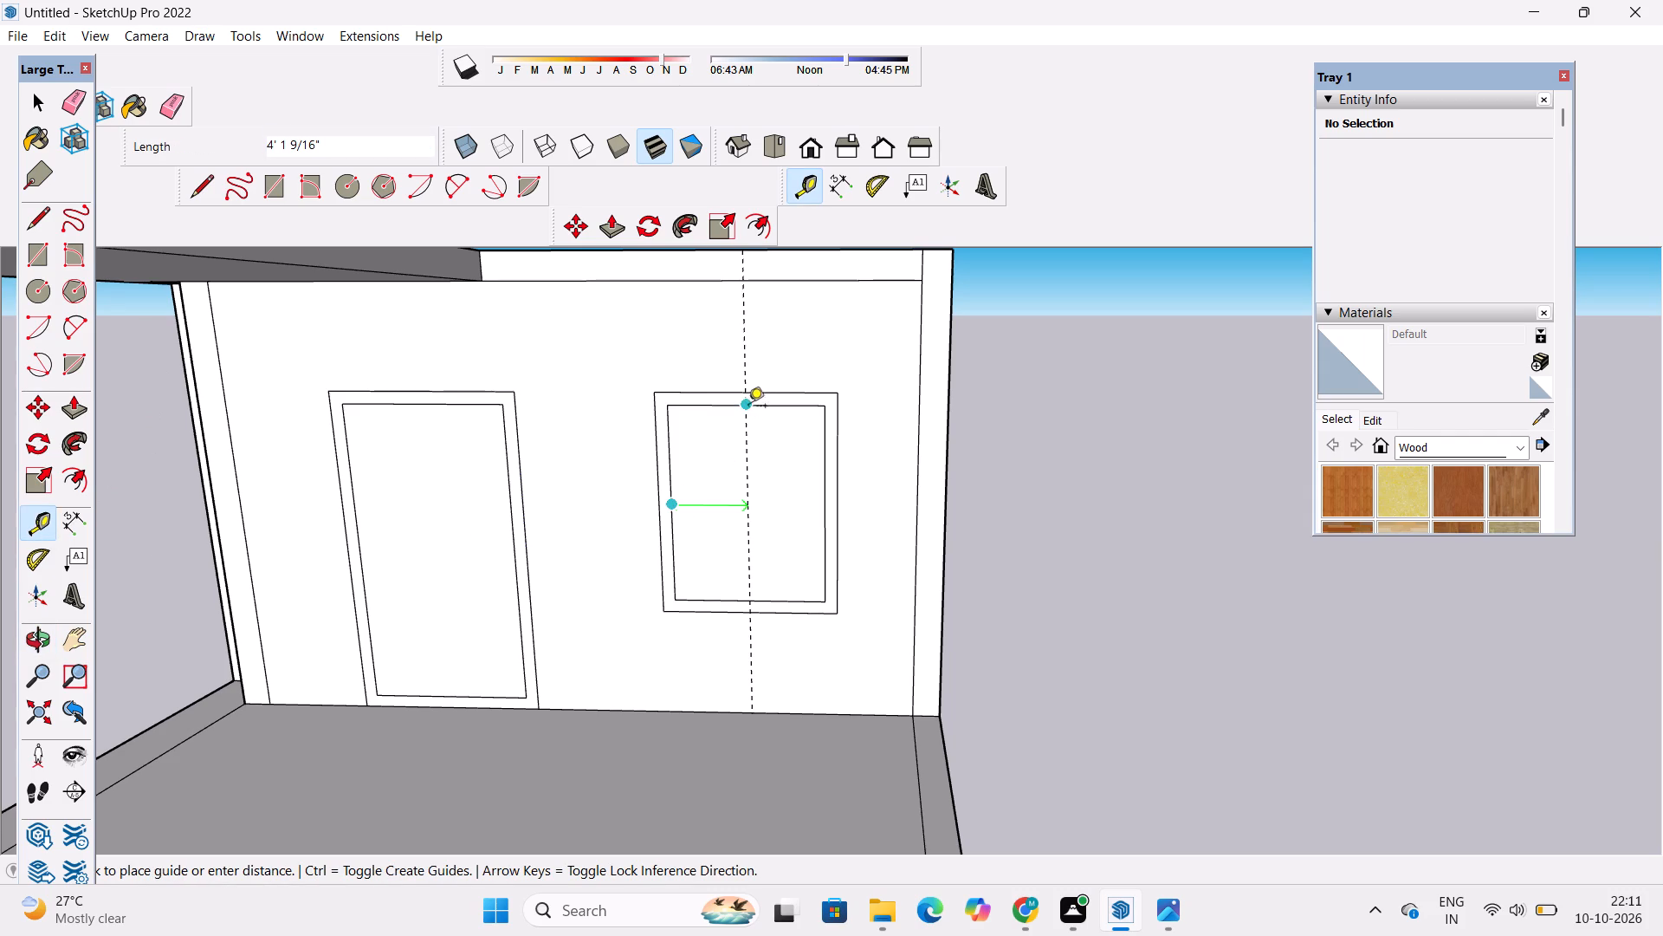
click(753, 405)
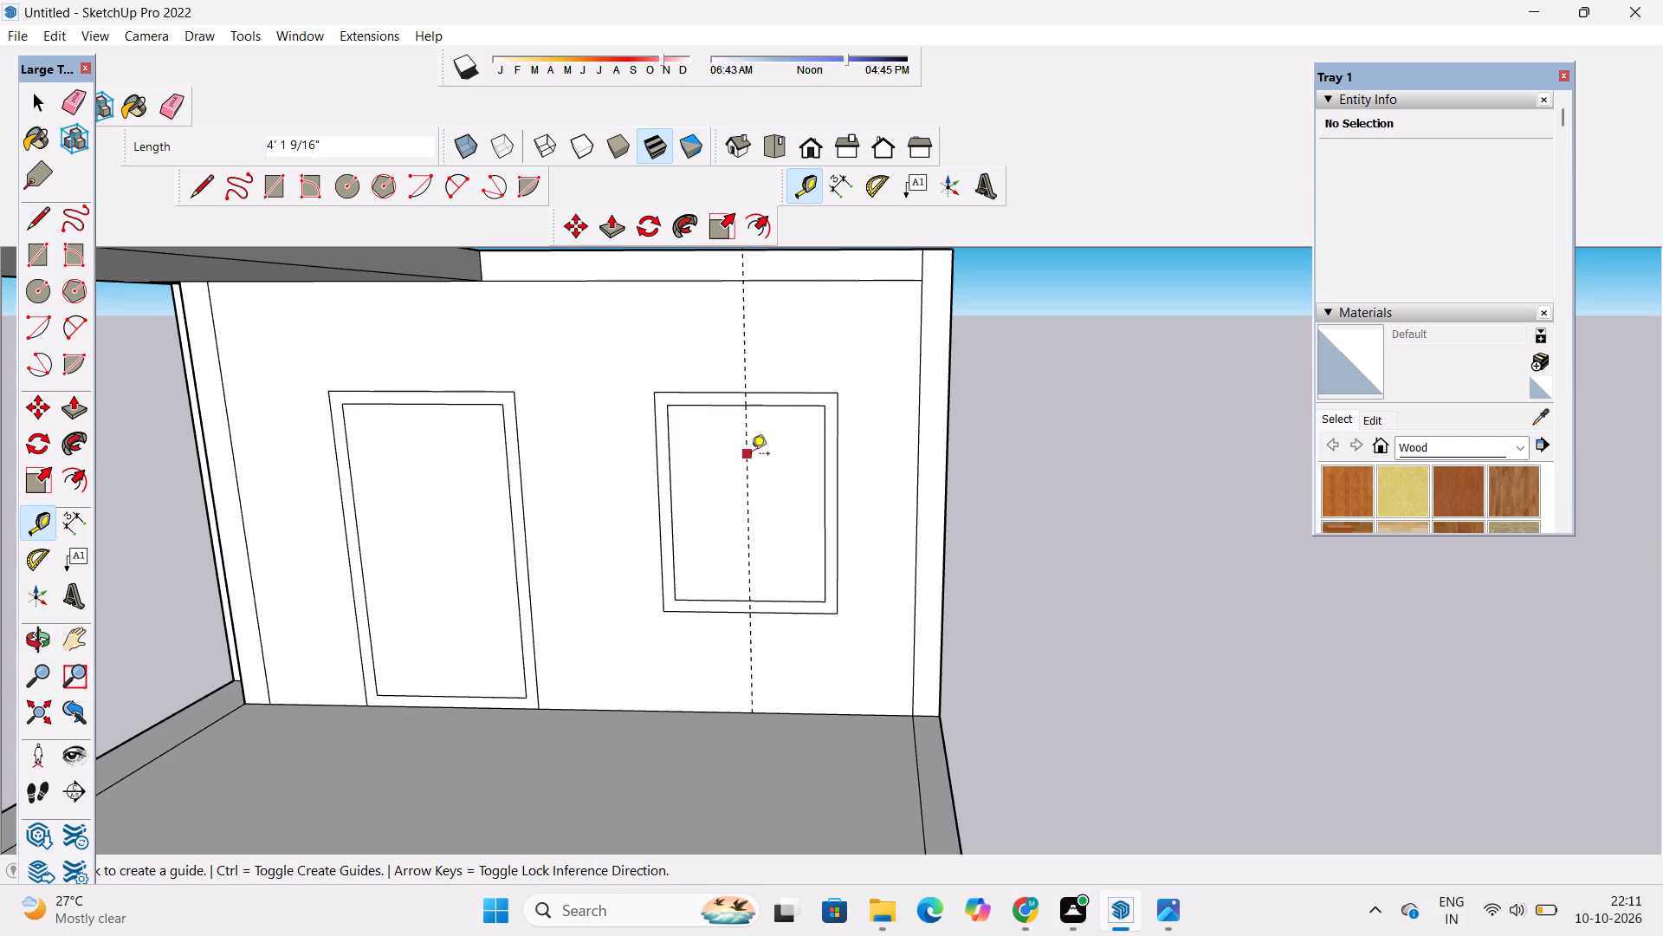
Place two more vertical guides 5" to either side of the window's centre guide.
click(751, 455)
text(5")
key(Return)
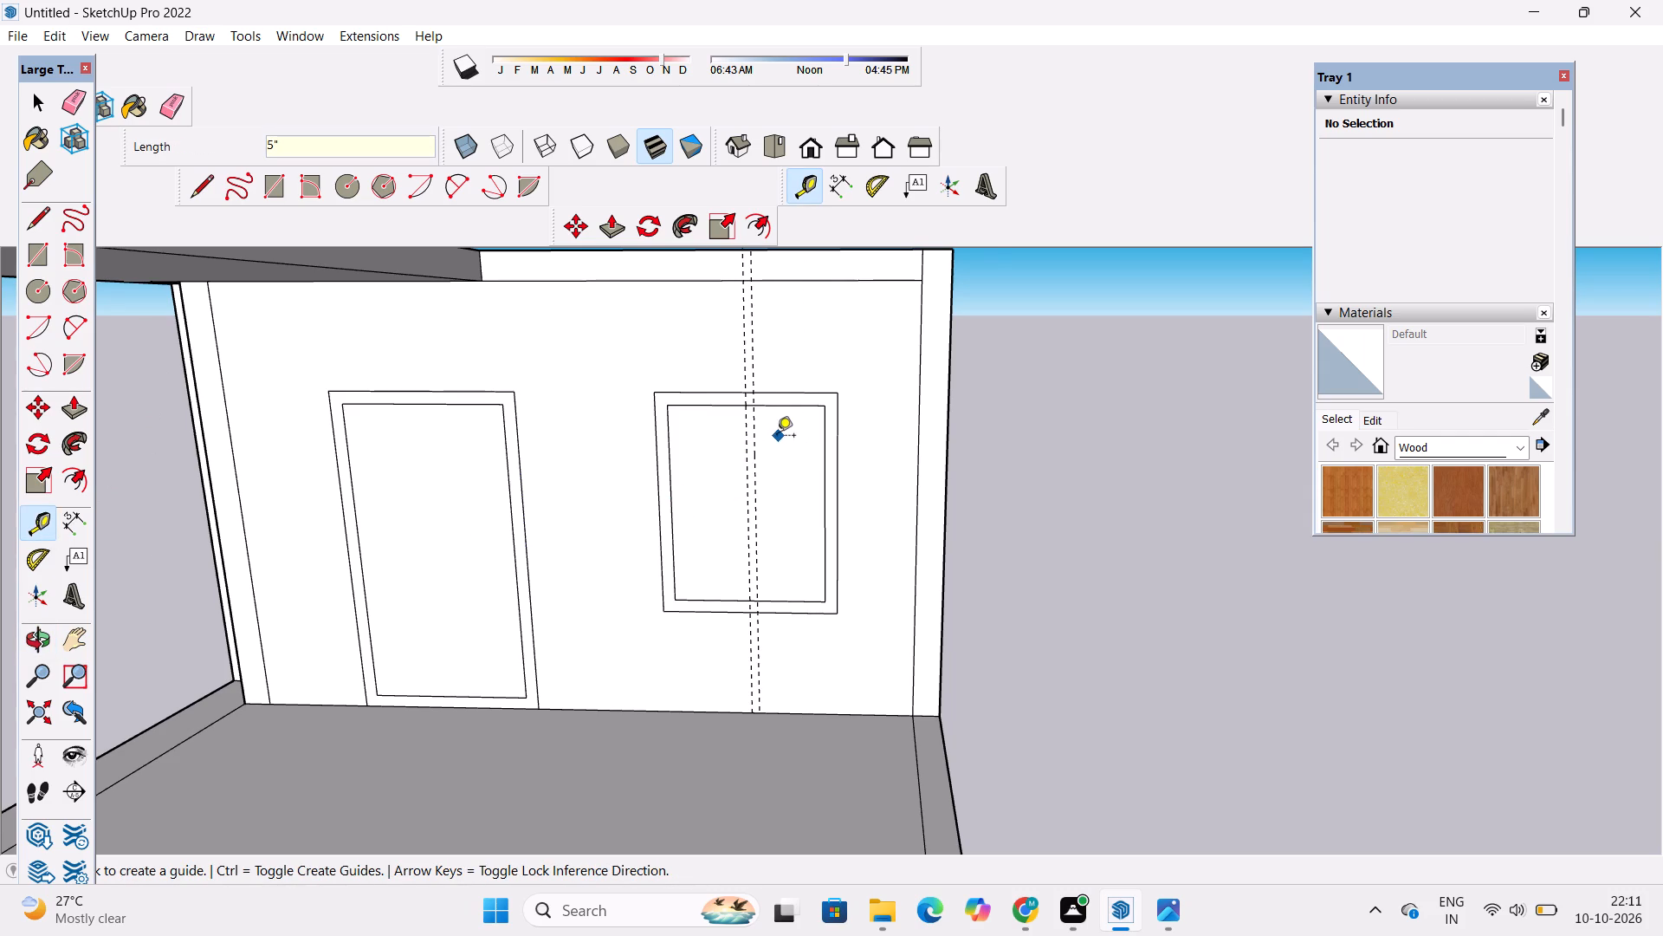
scroll(775, 437, up, 4)
click(730, 424)
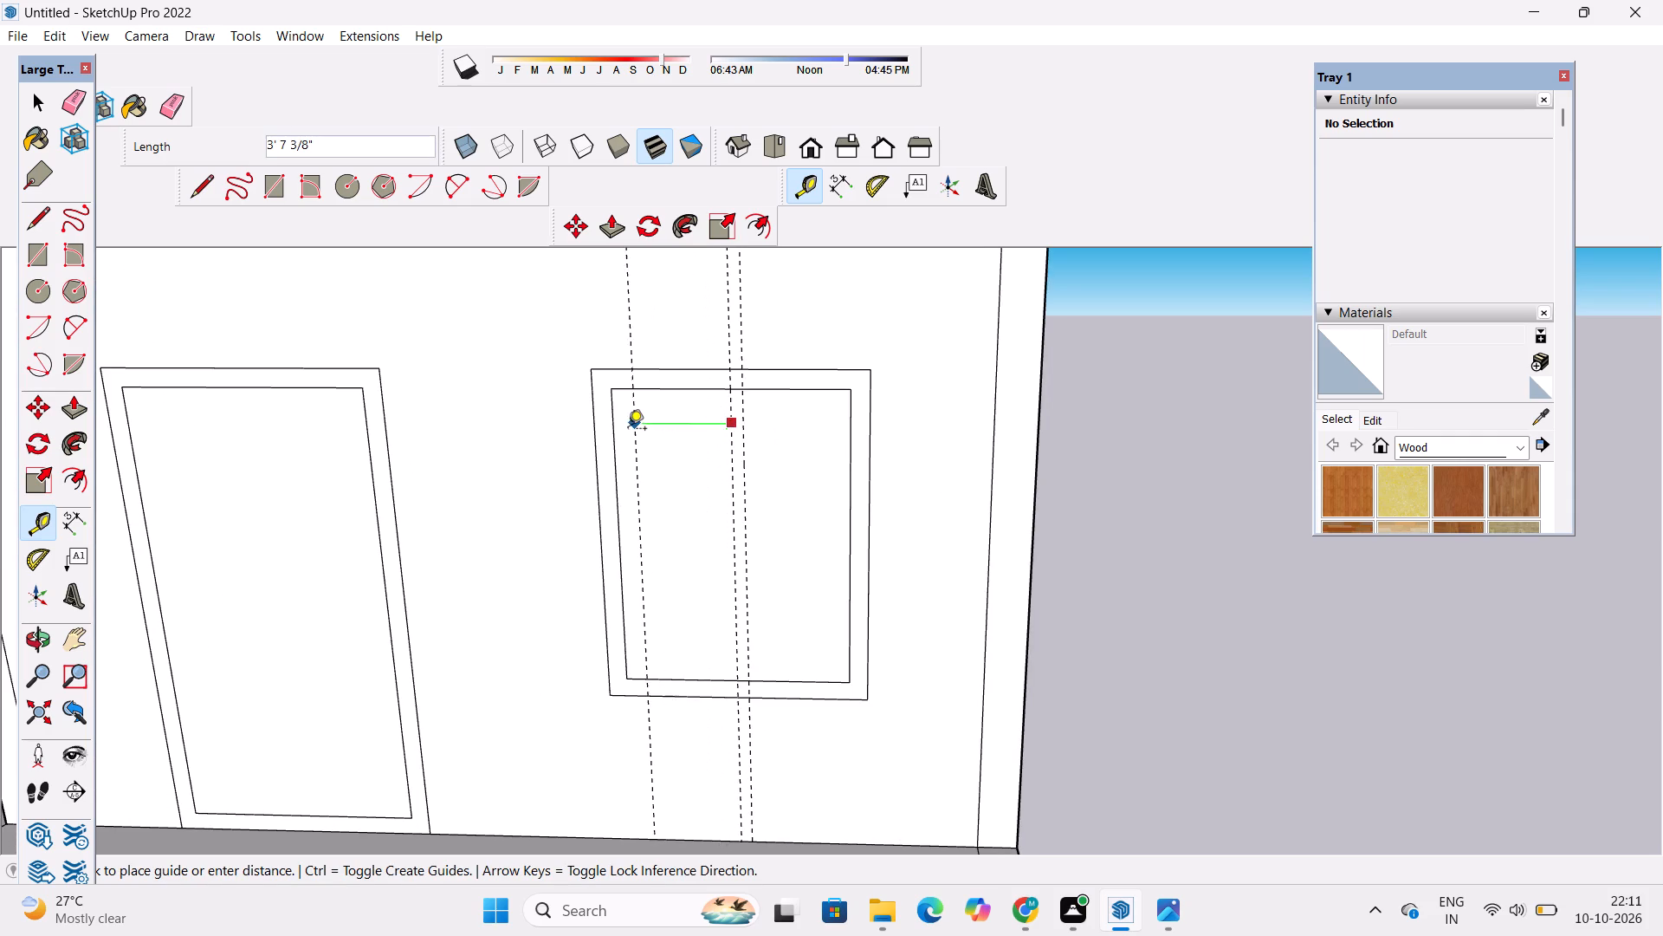
text(5")
key(Return)
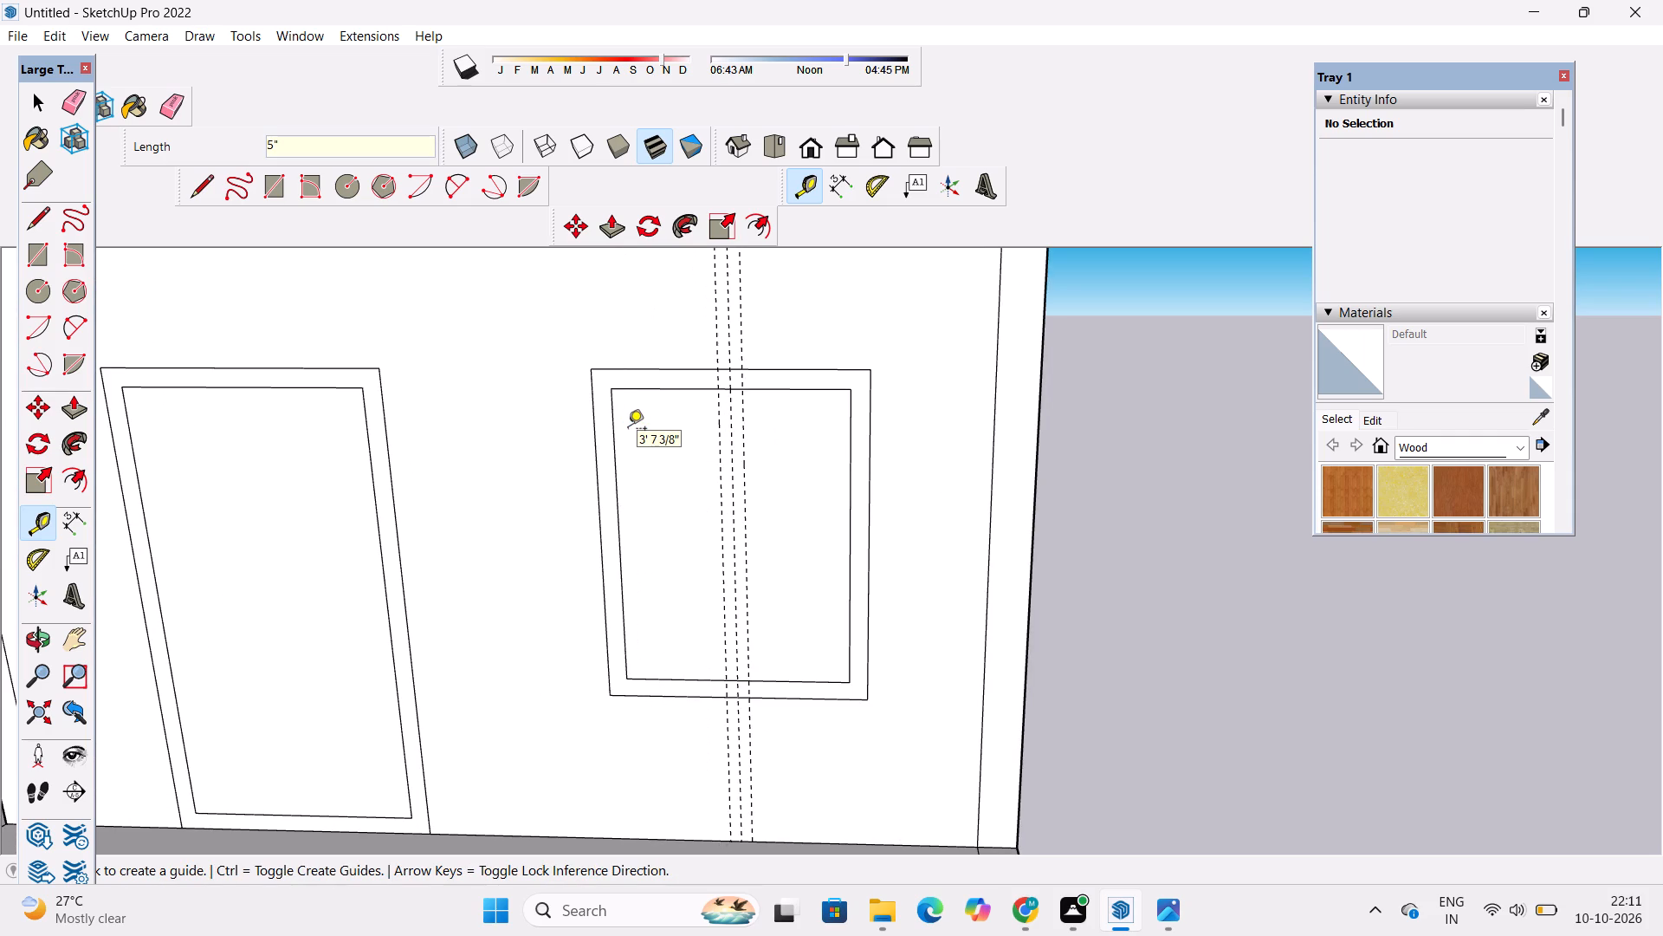
Draw a mullion rectangle between the two outer guides from the top to the bottom inner edge of the window frame.
click(275, 191)
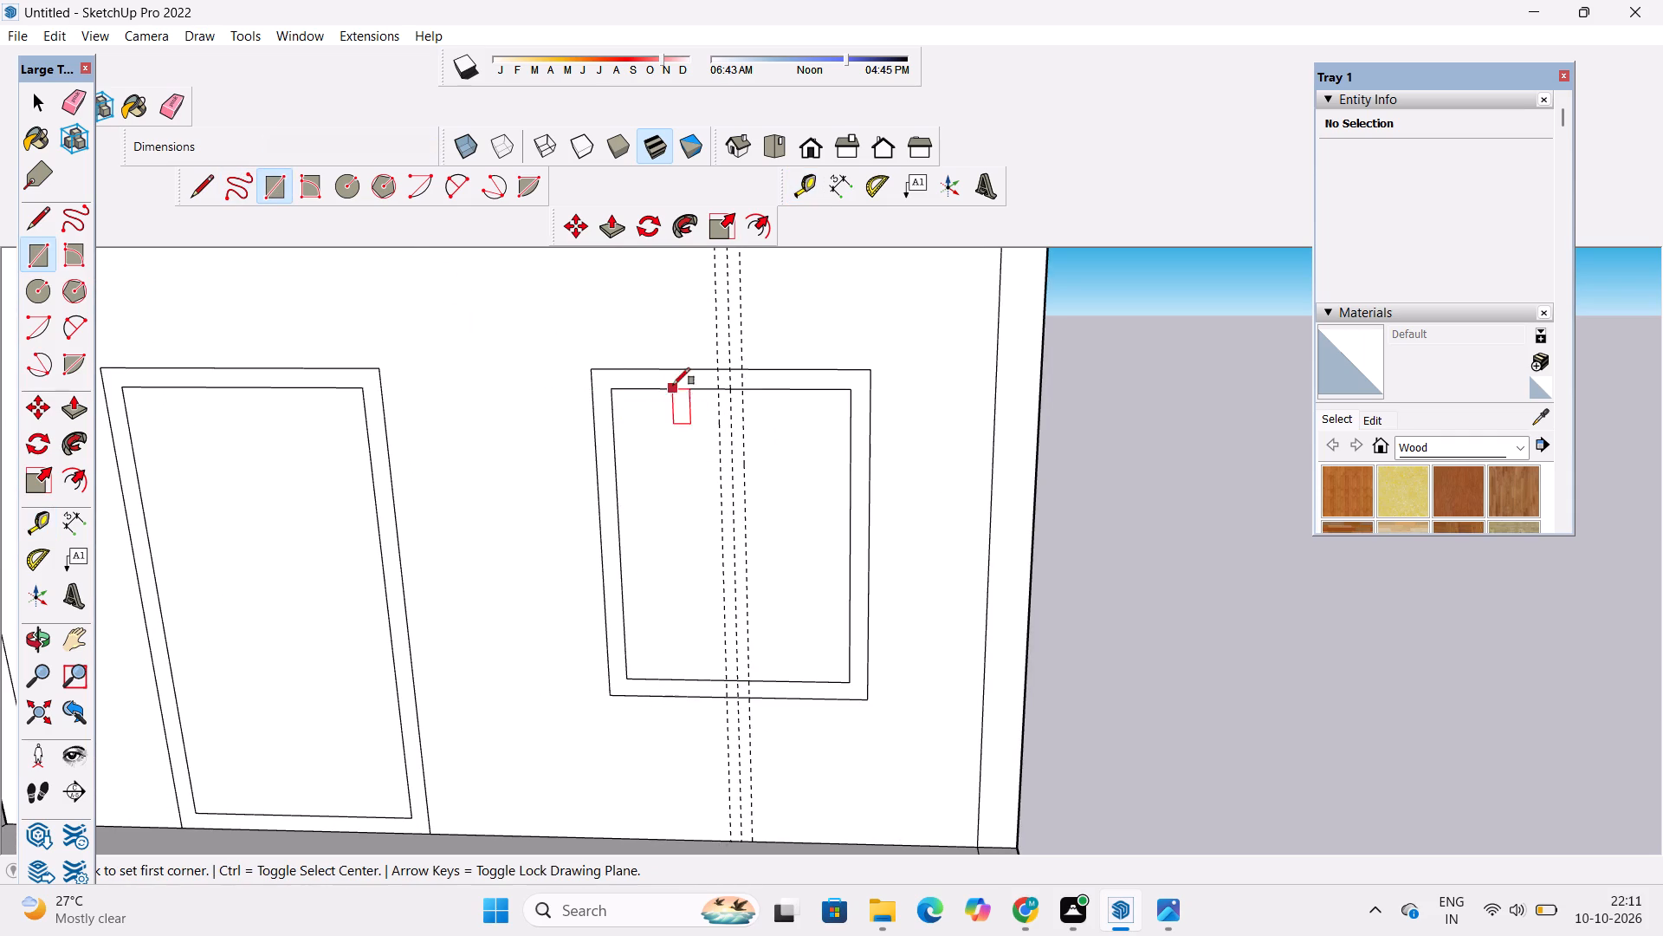
scroll(823, 469, up, 8)
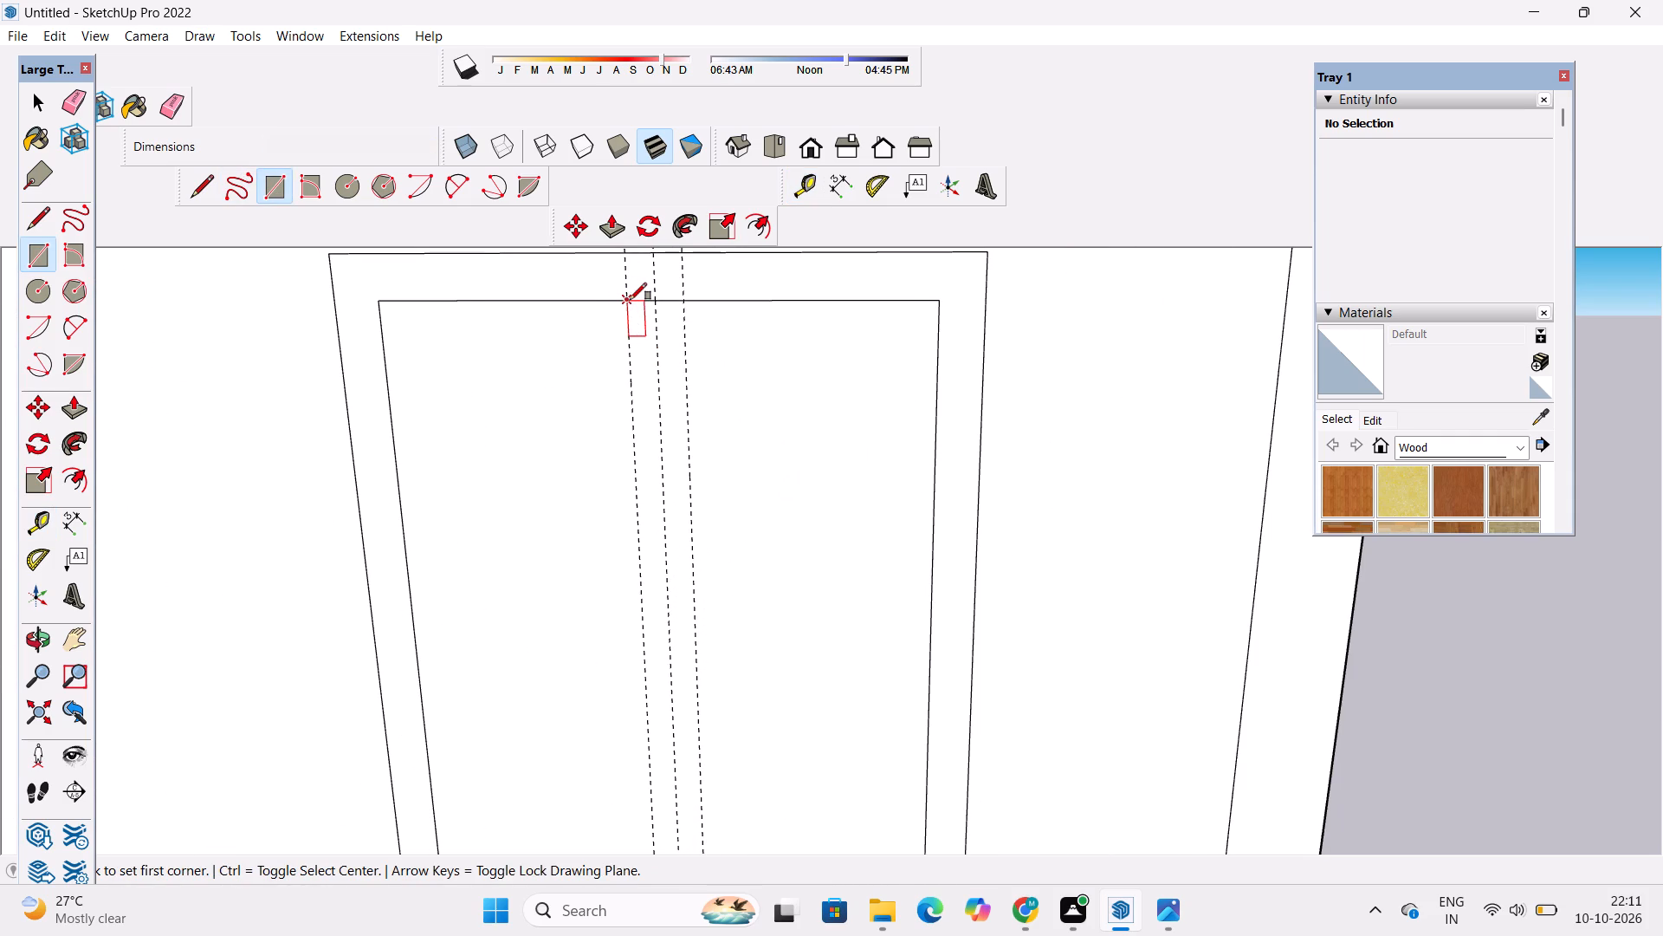
click(630, 300)
scroll(631, 300, down, 5)
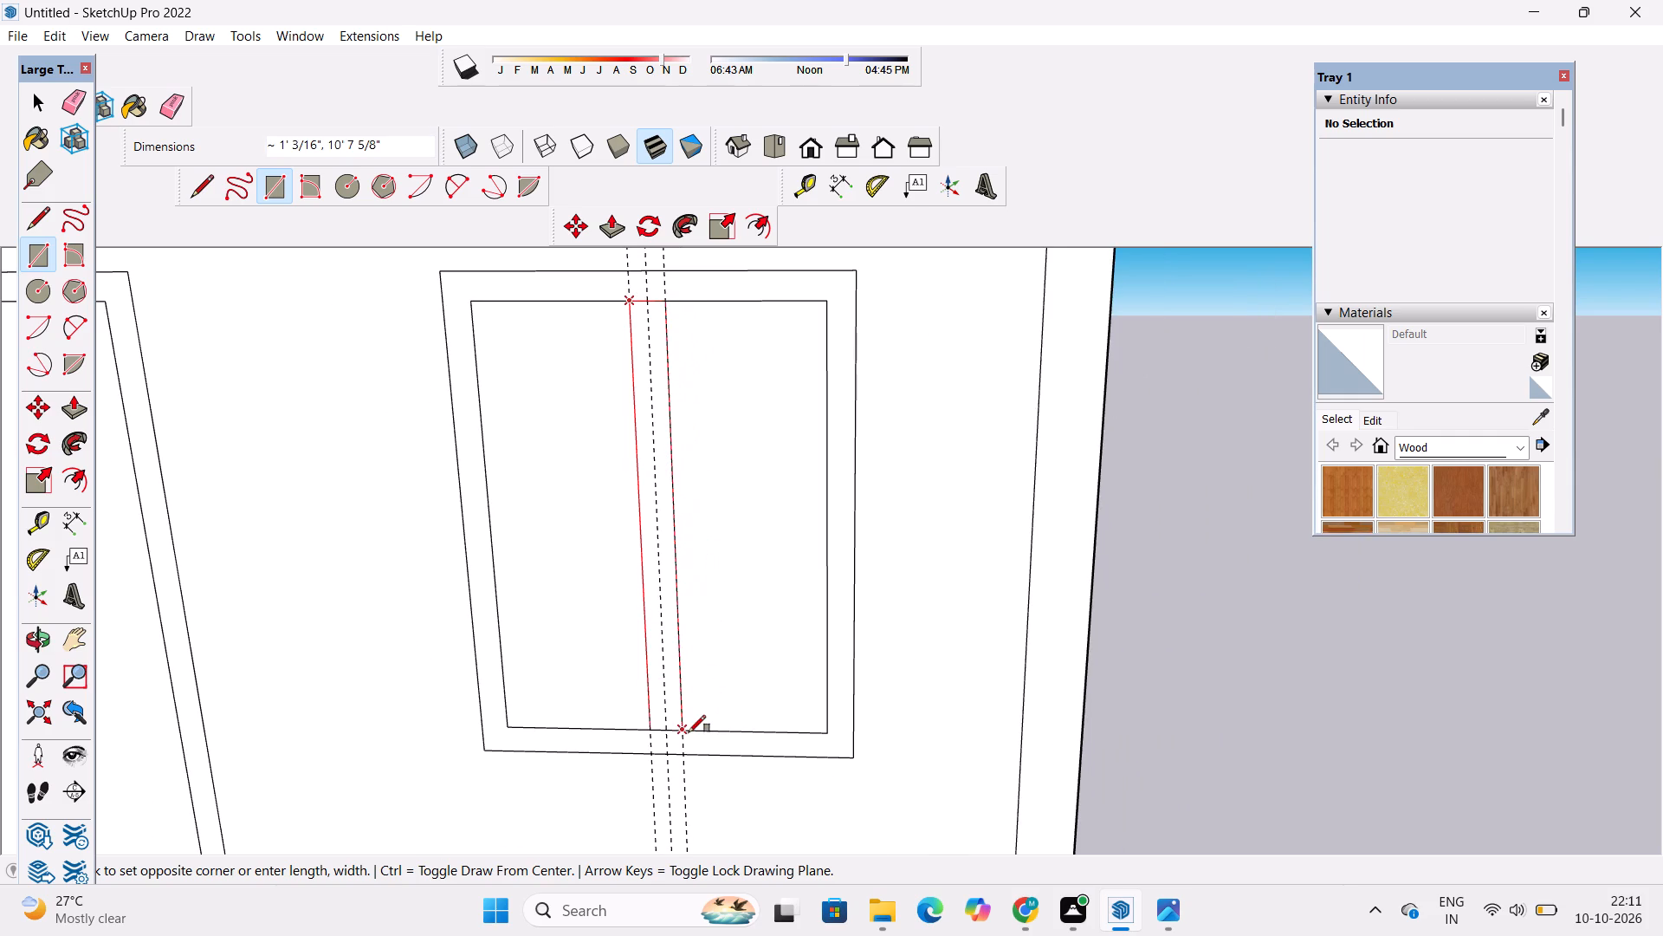
click(686, 732)
Erase the three vertical guide lines running through the window.
scroll(714, 666, down, 4)
key(e)
drag(722, 771, 698, 765)
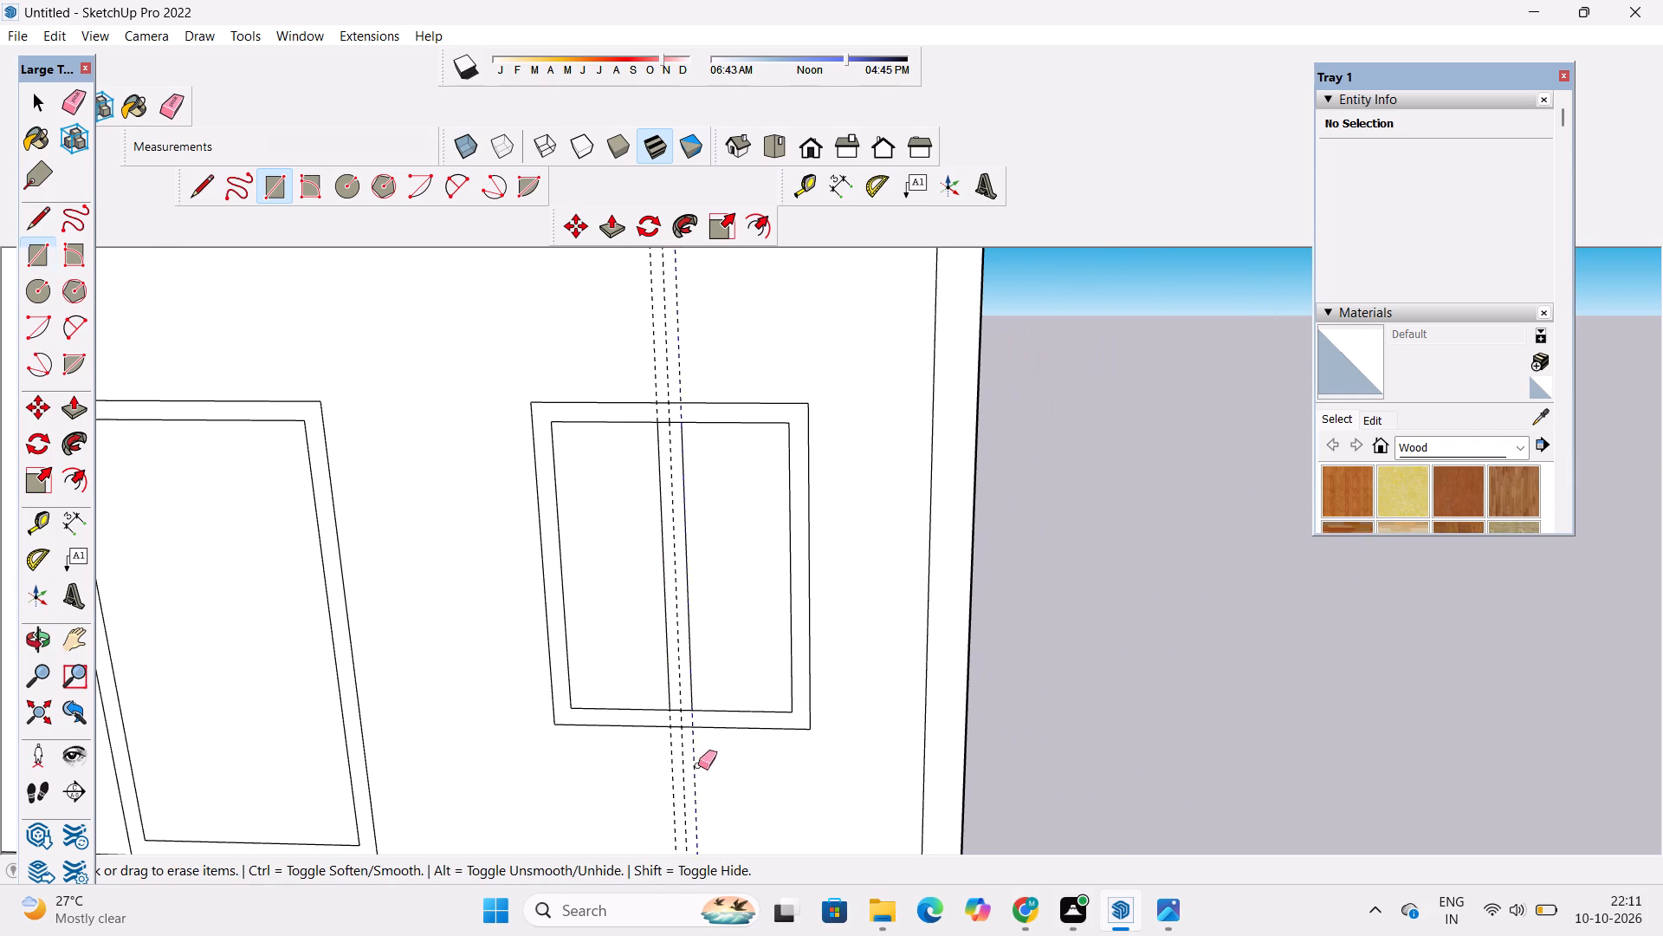
drag(698, 765, 644, 786)
drag(684, 775, 646, 778)
key(space)
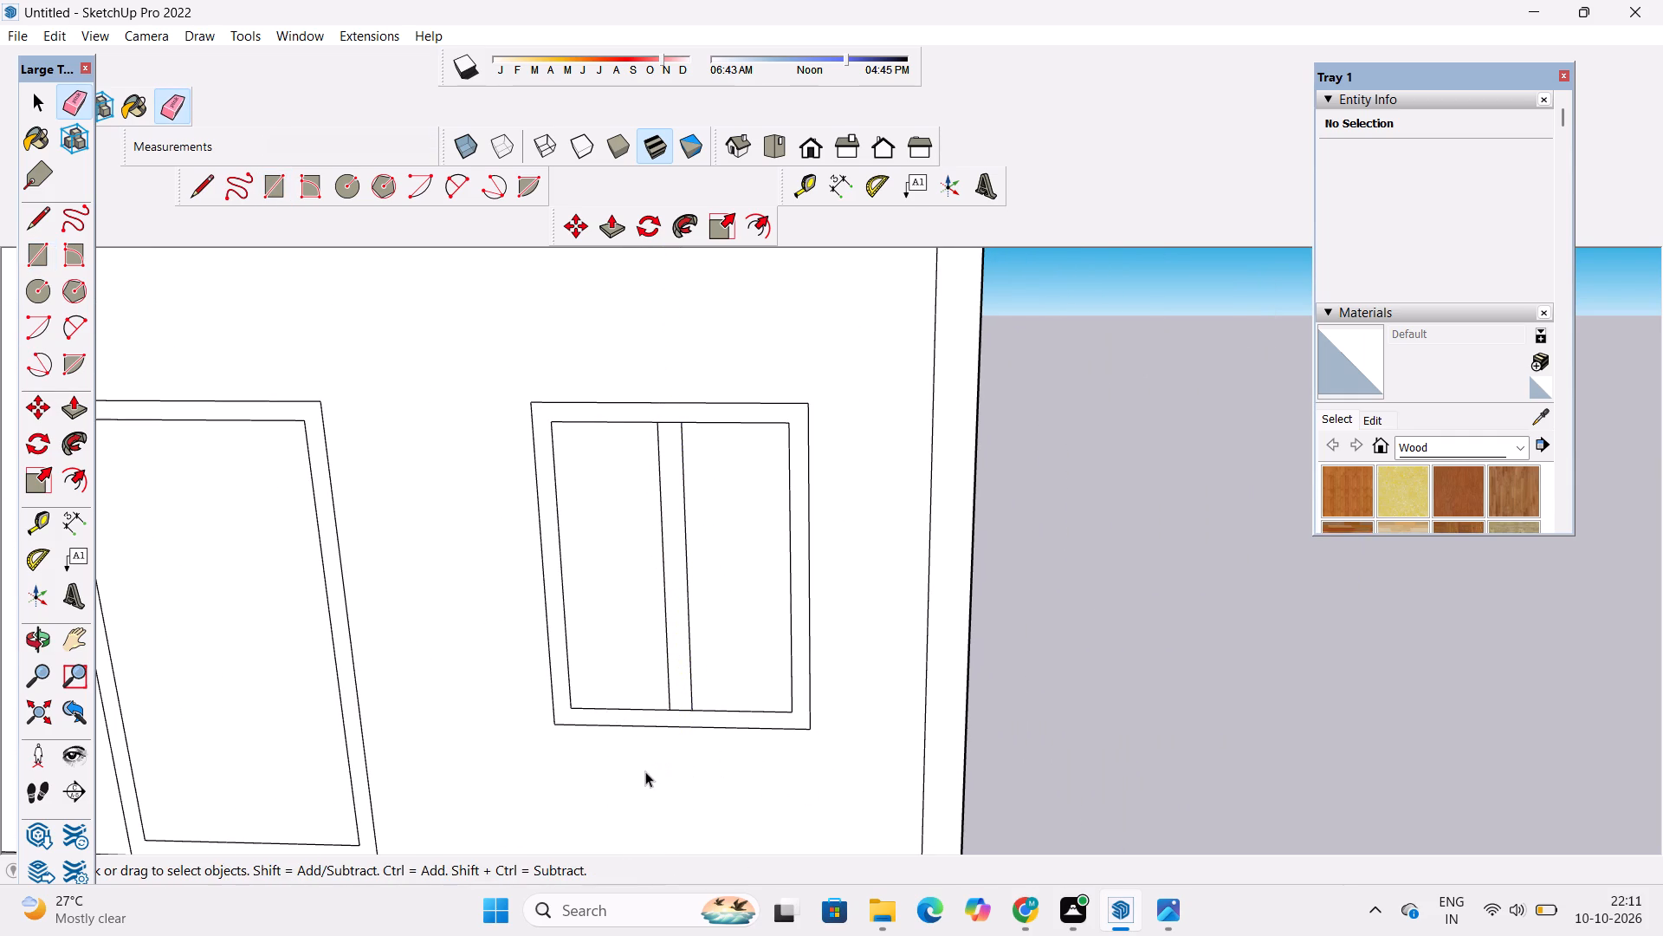
Erase both vertical edges of the mullion in the middle of the window.
key(o)
scroll(647, 757, down, 5)
scroll(705, 735, up, 2)
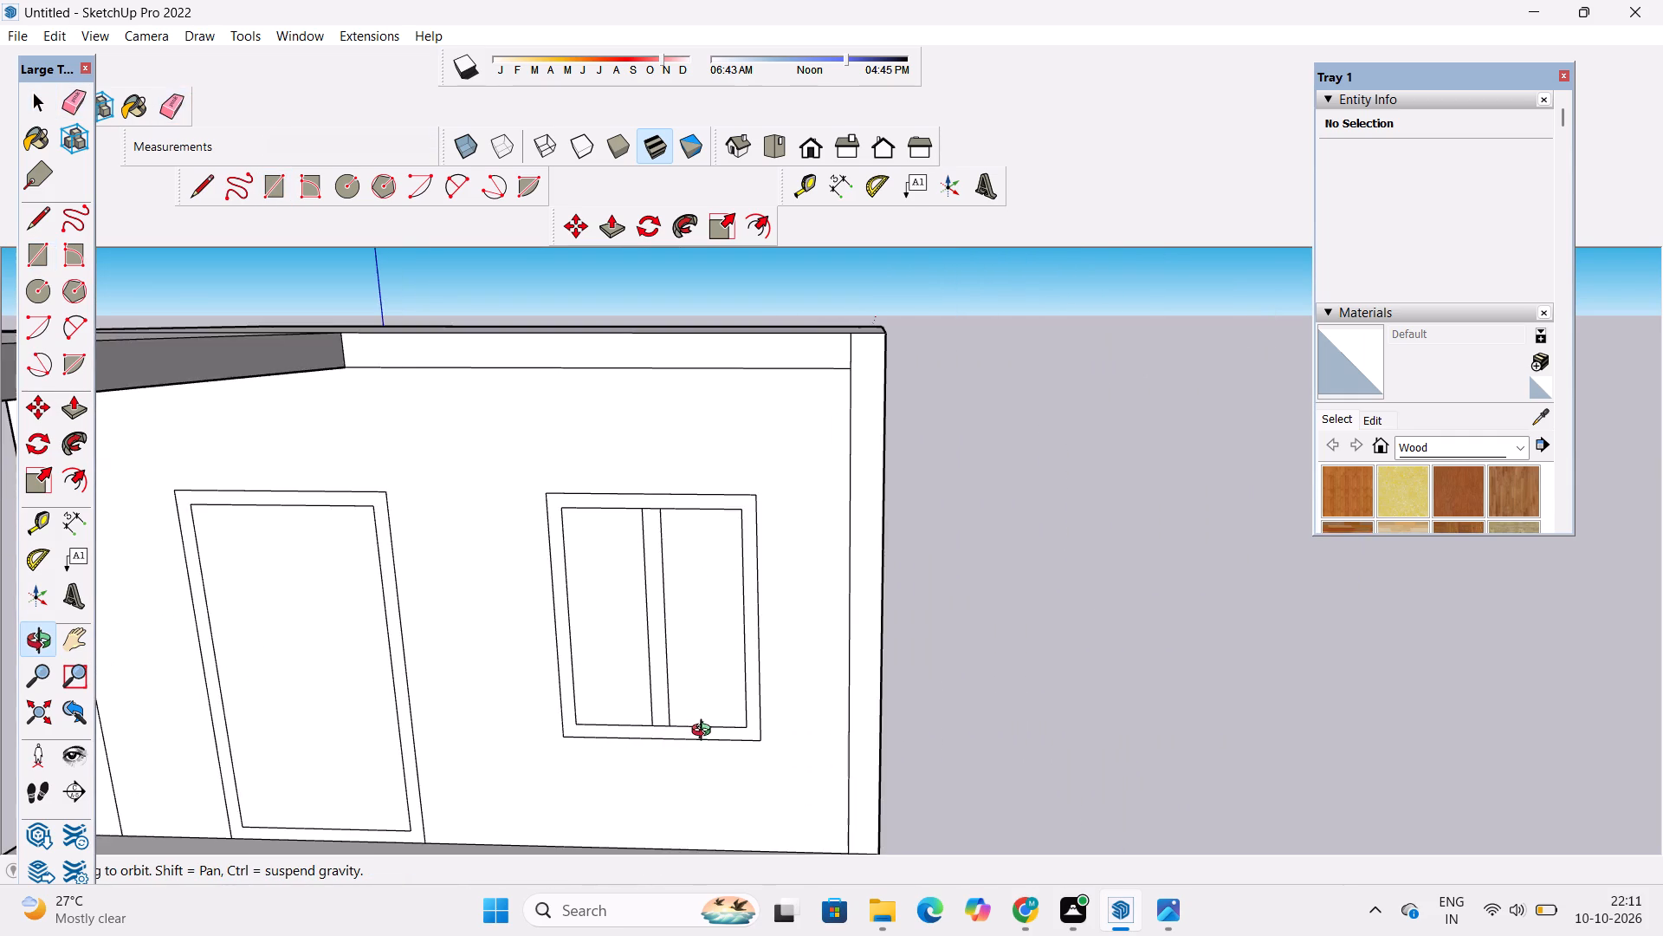
shift+drag(661, 690, 718, 735)
scroll(702, 736, up, 3)
shift+drag(698, 738, 663, 682)
scroll(663, 680, down, 3)
drag(663, 680, 674, 701)
scroll(669, 669, up, 3)
shift+drag(669, 665, 660, 665)
key(e)
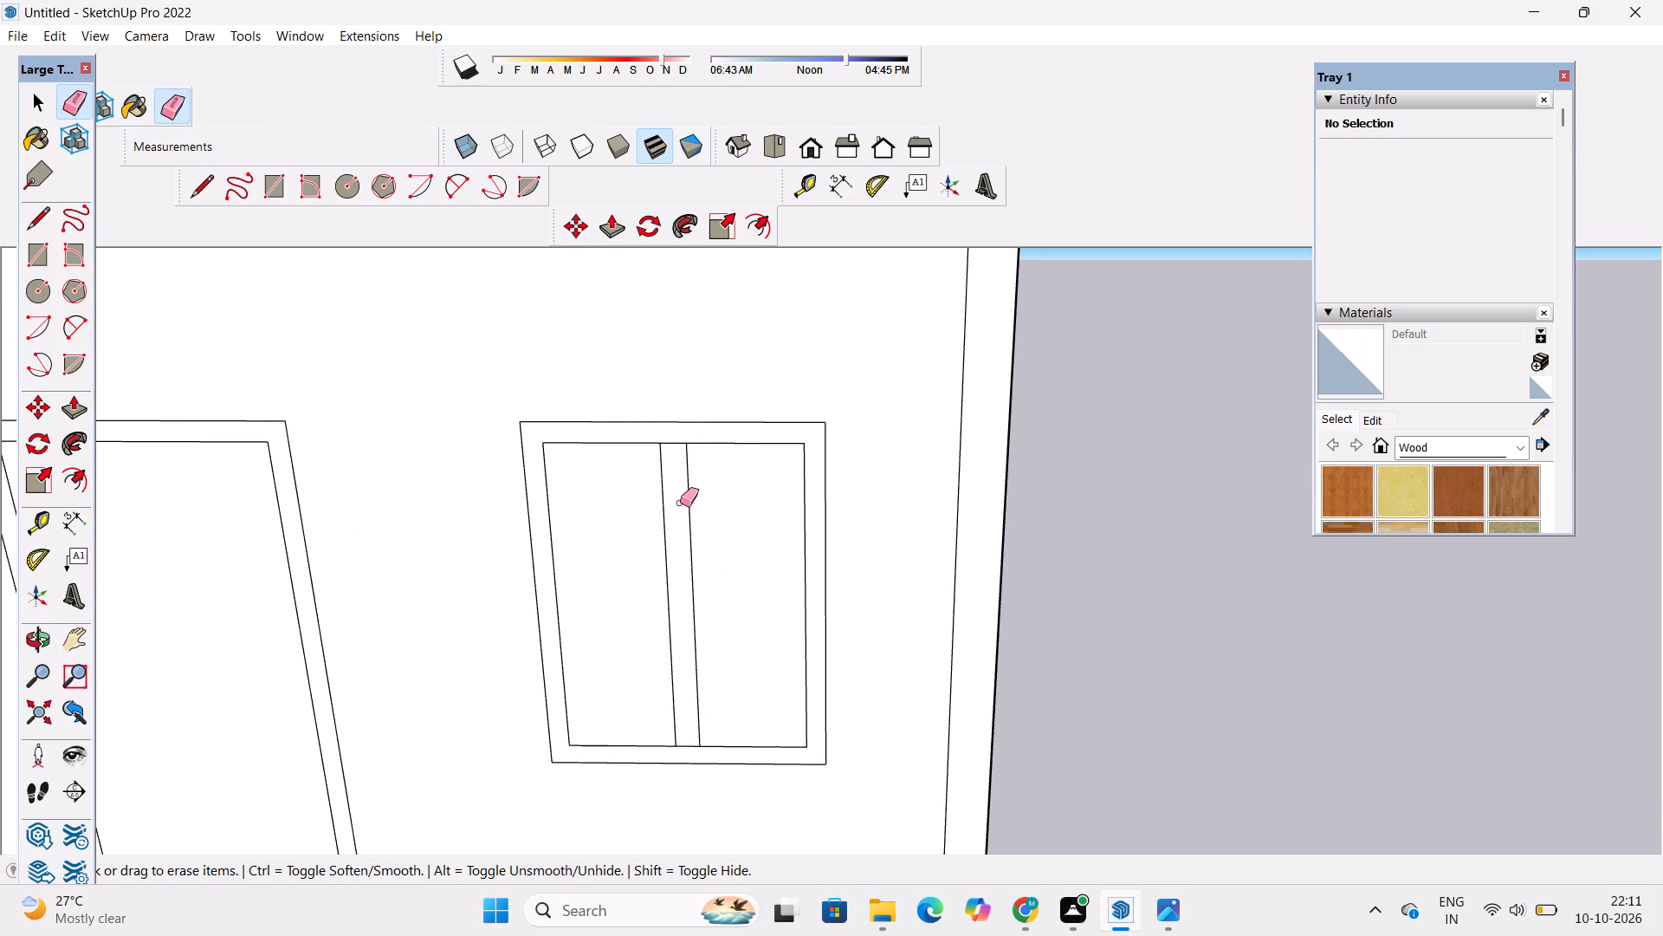
scroll(674, 519, up, 4)
drag(669, 502, 647, 540)
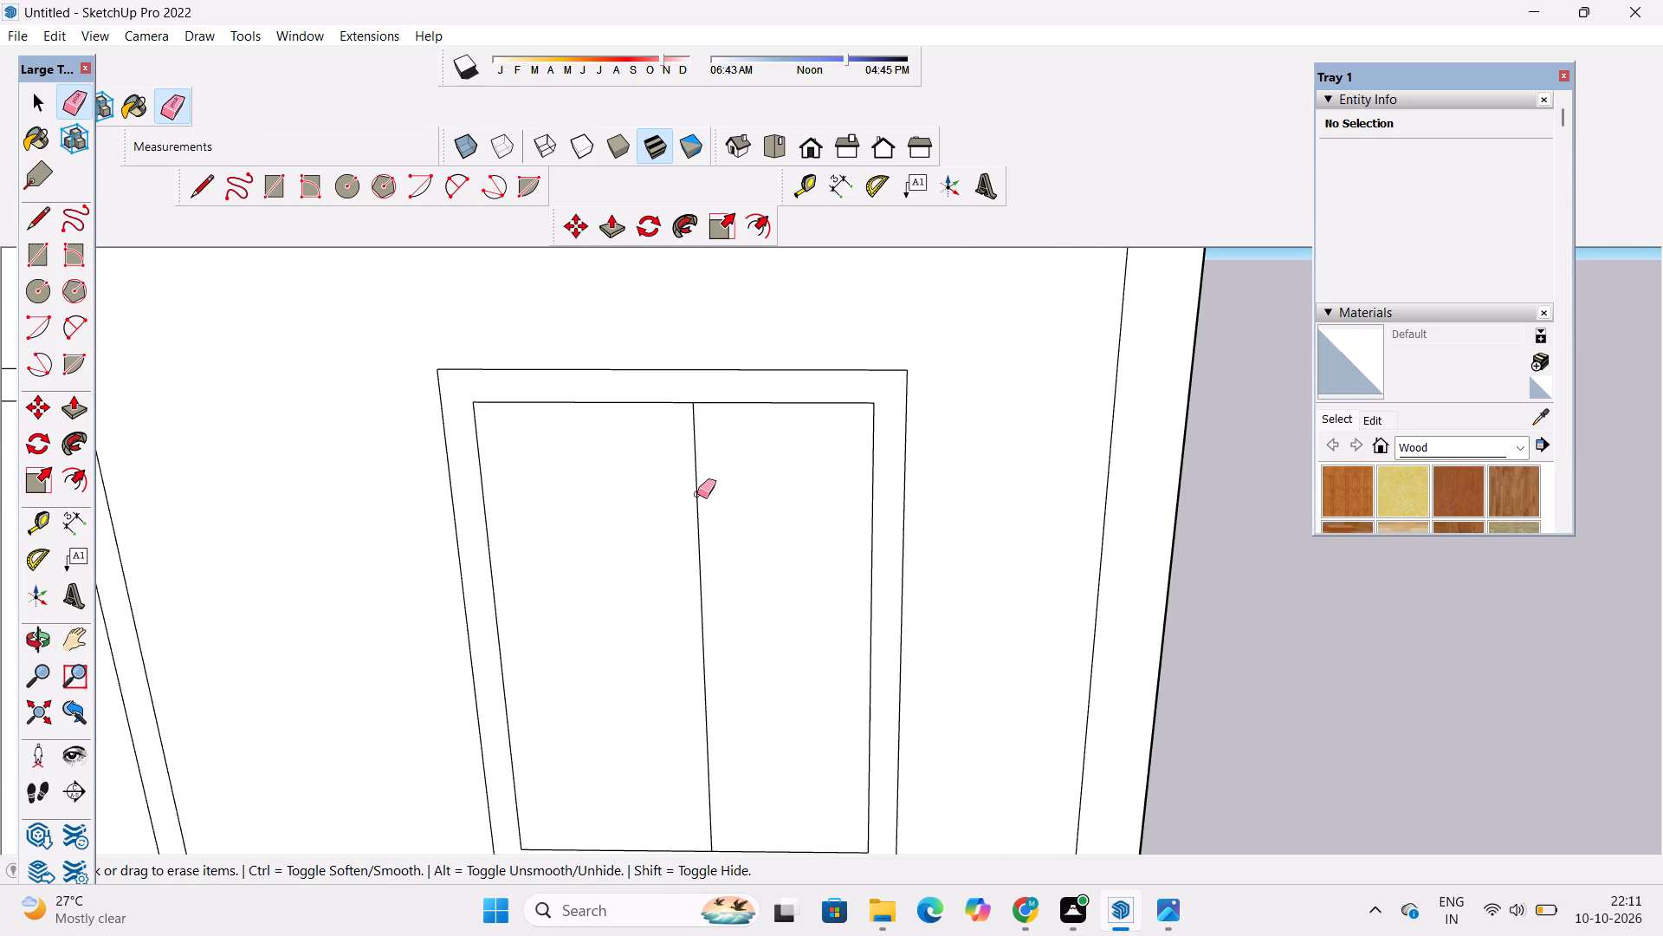
drag(697, 494, 695, 518)
scroll(688, 500, down, 5)
Draw a vertical centre line between the midpoints of the window frame's bottom and top inner edges.
key(l)
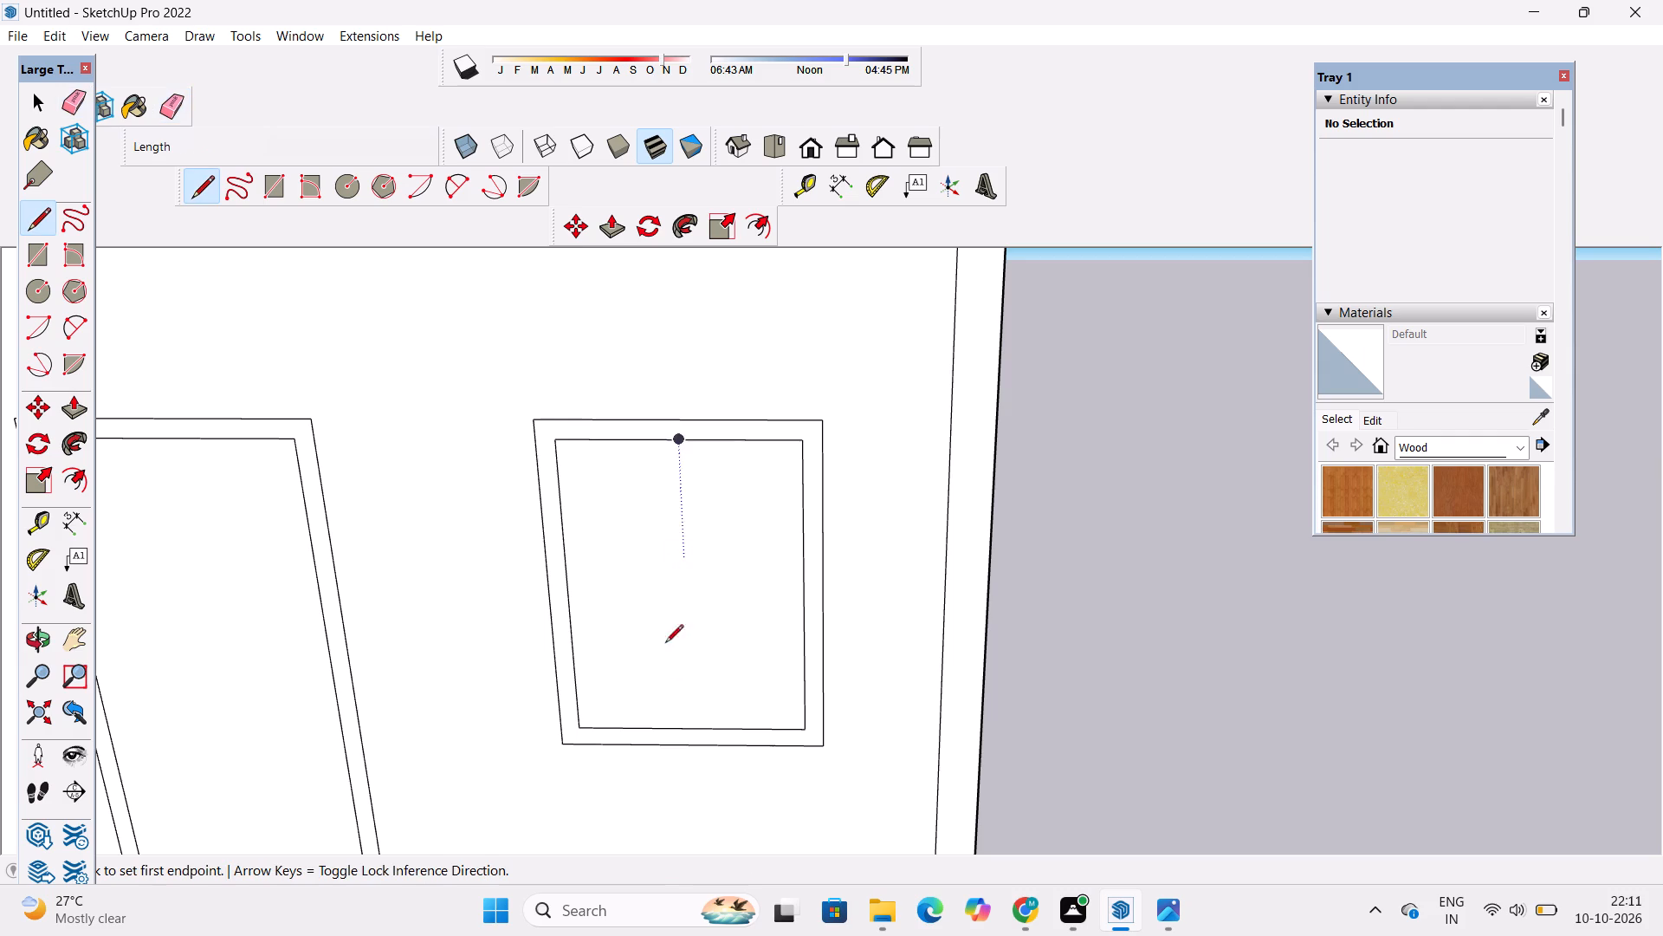
click(693, 733)
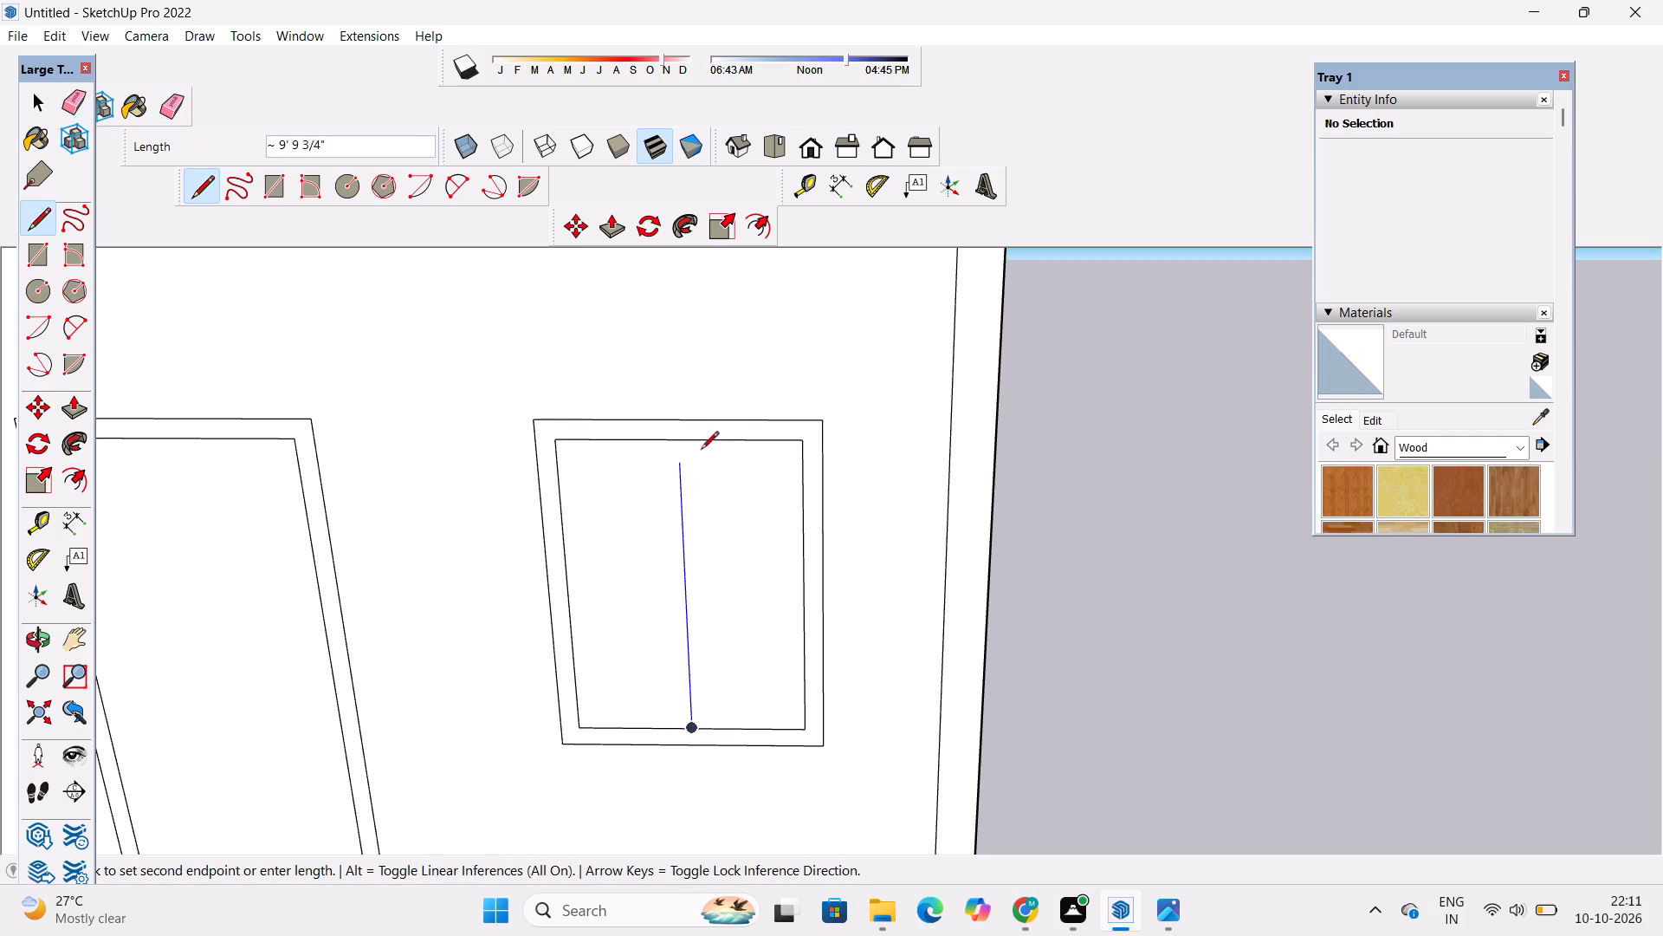
click(677, 437)
key(space)
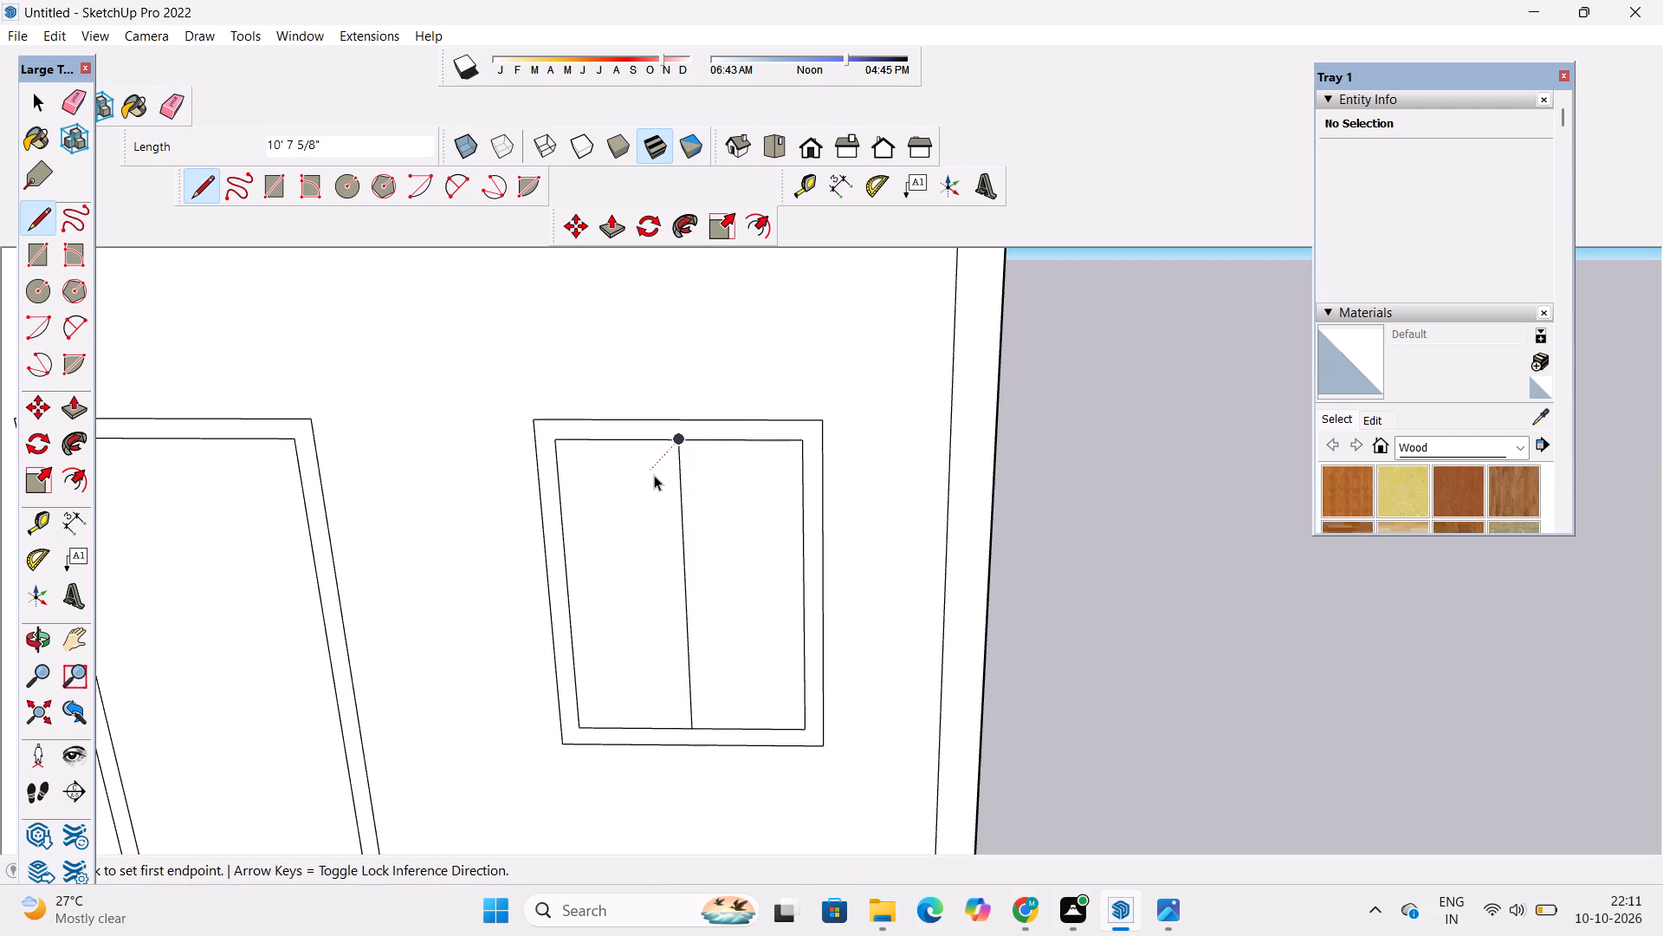
Place two vertical guides 3" to either side of the window's centre line.
key(t)
click(681, 521)
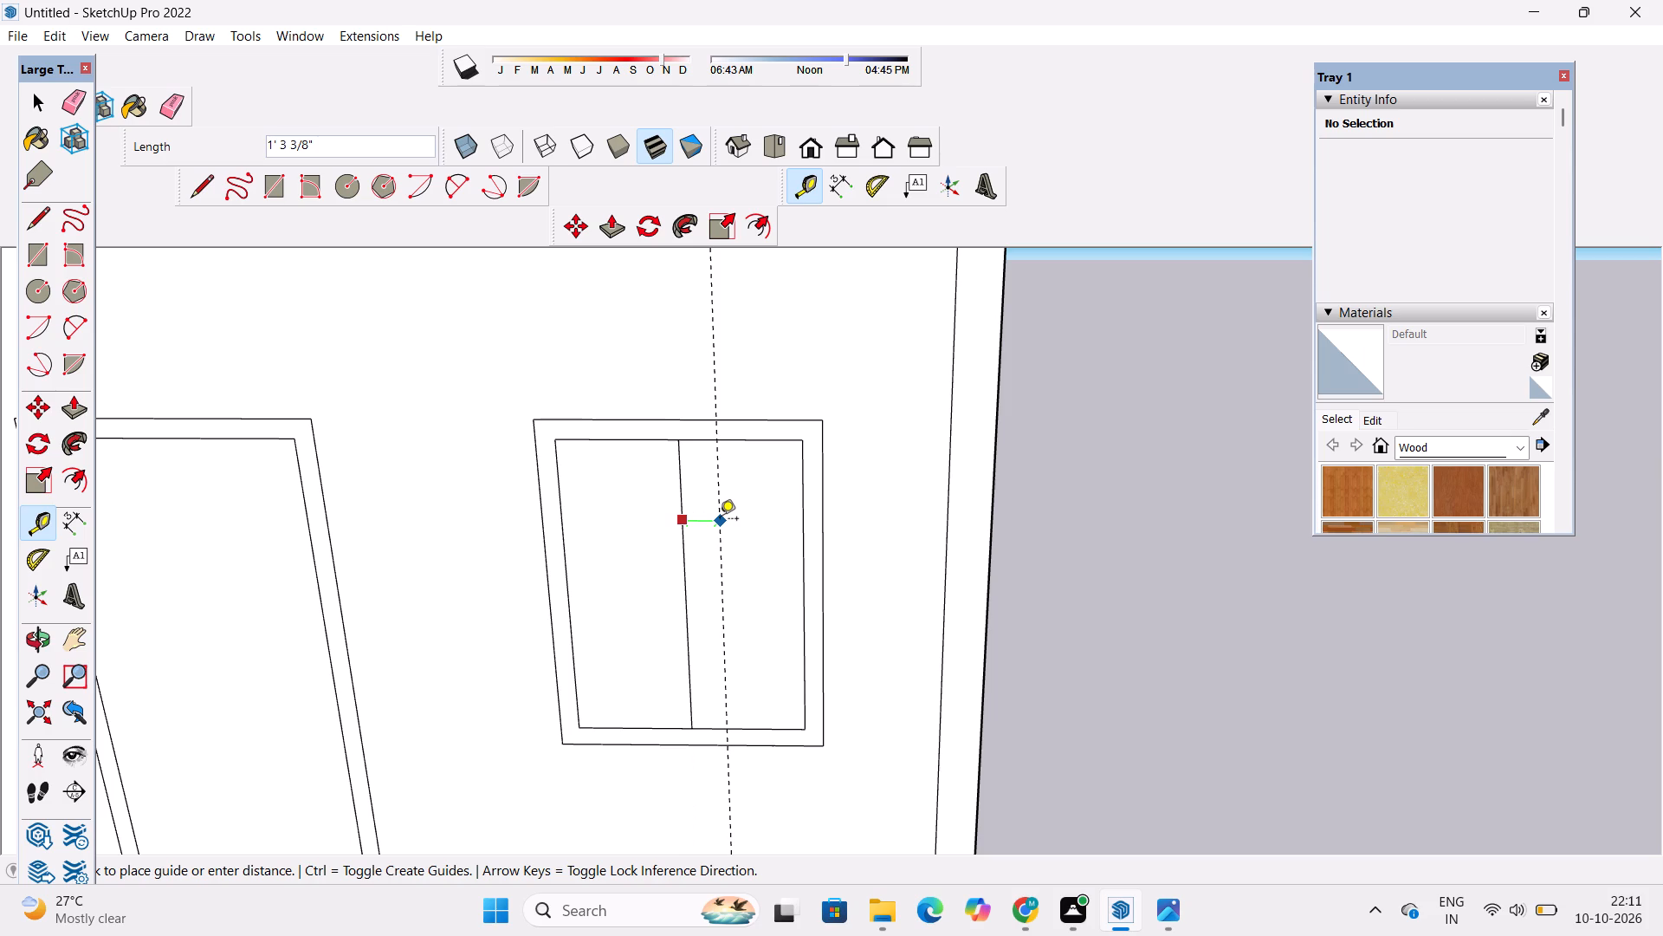
text(3")
key(Return)
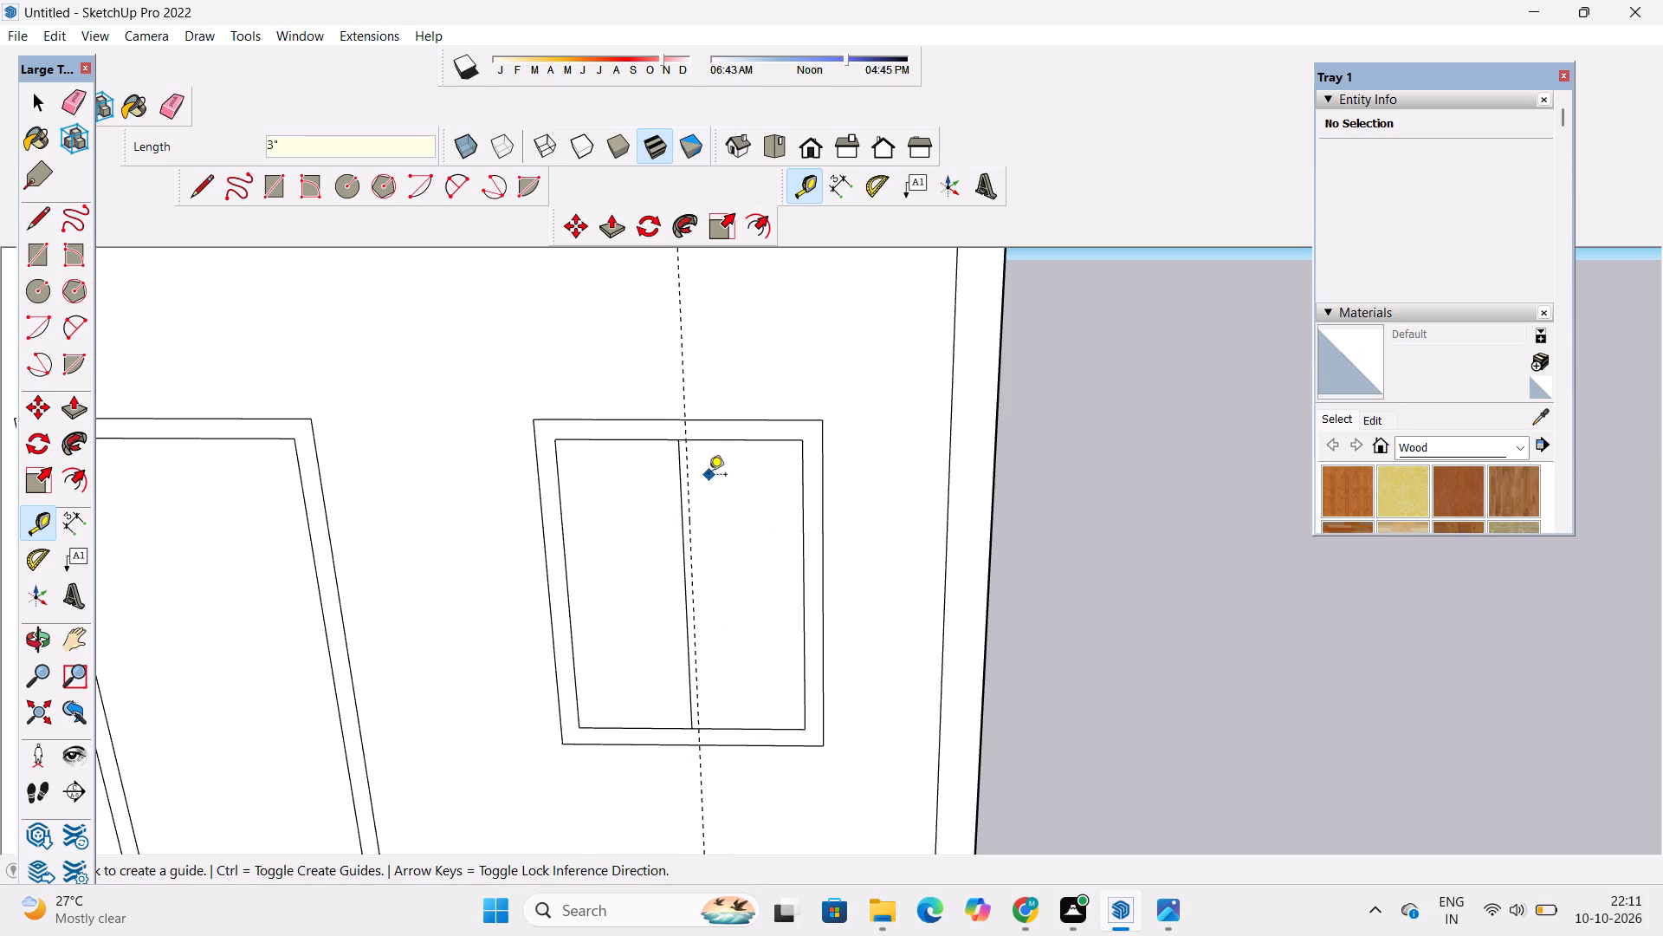
scroll(686, 439, up, 10)
click(674, 477)
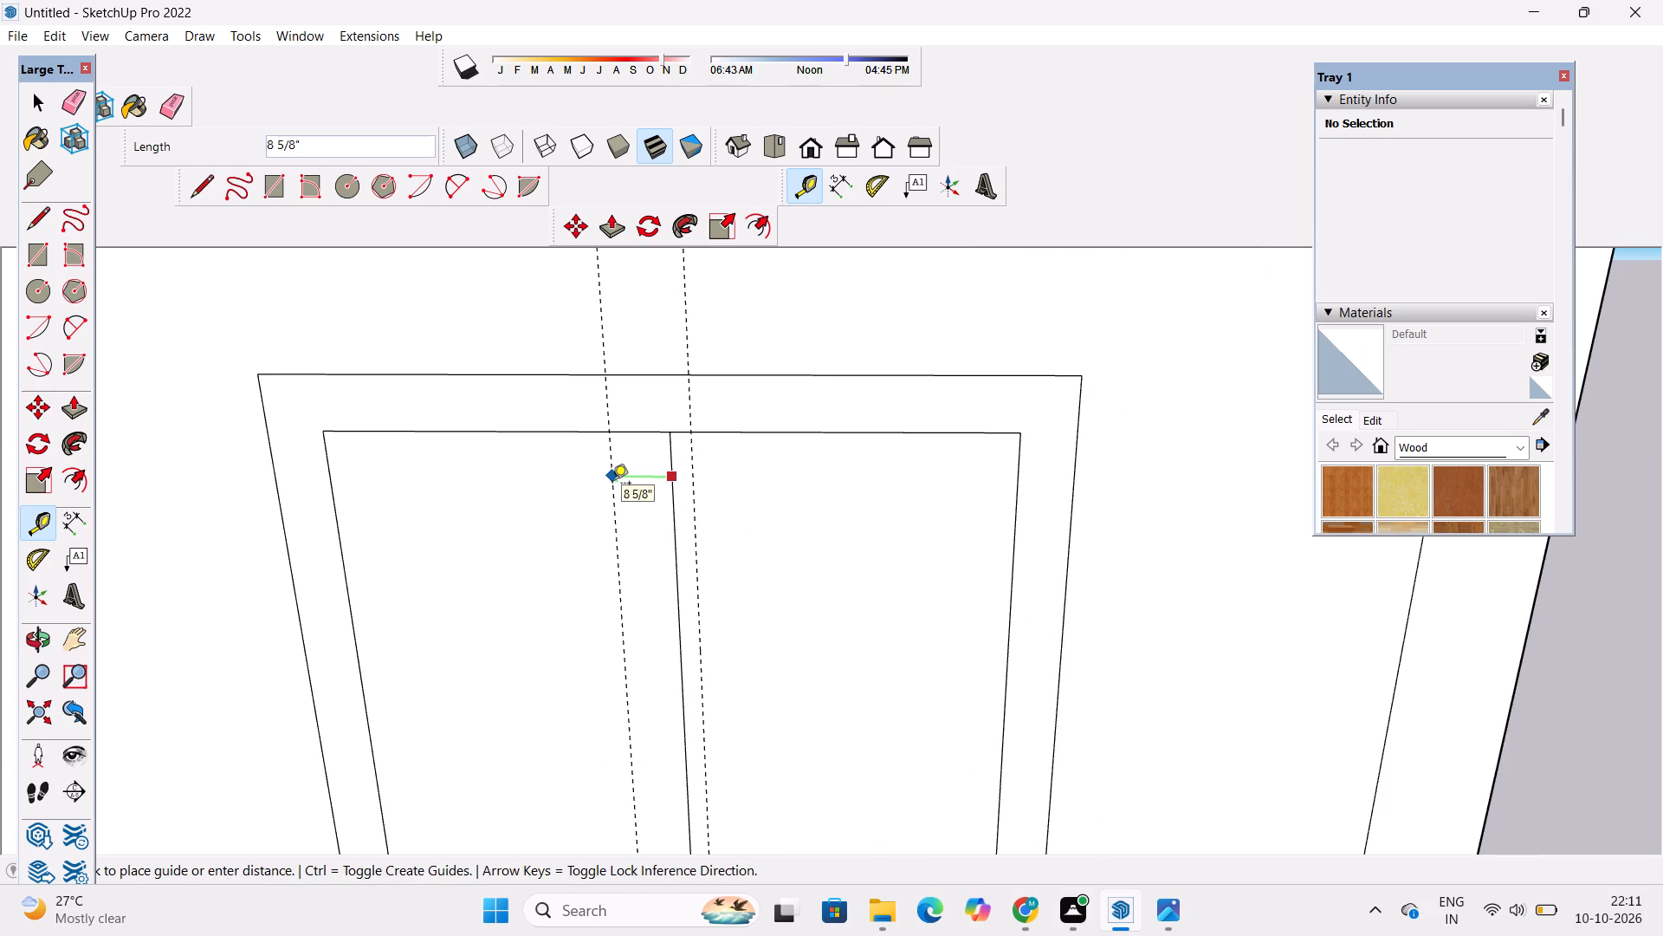
text(3")
key(Return)
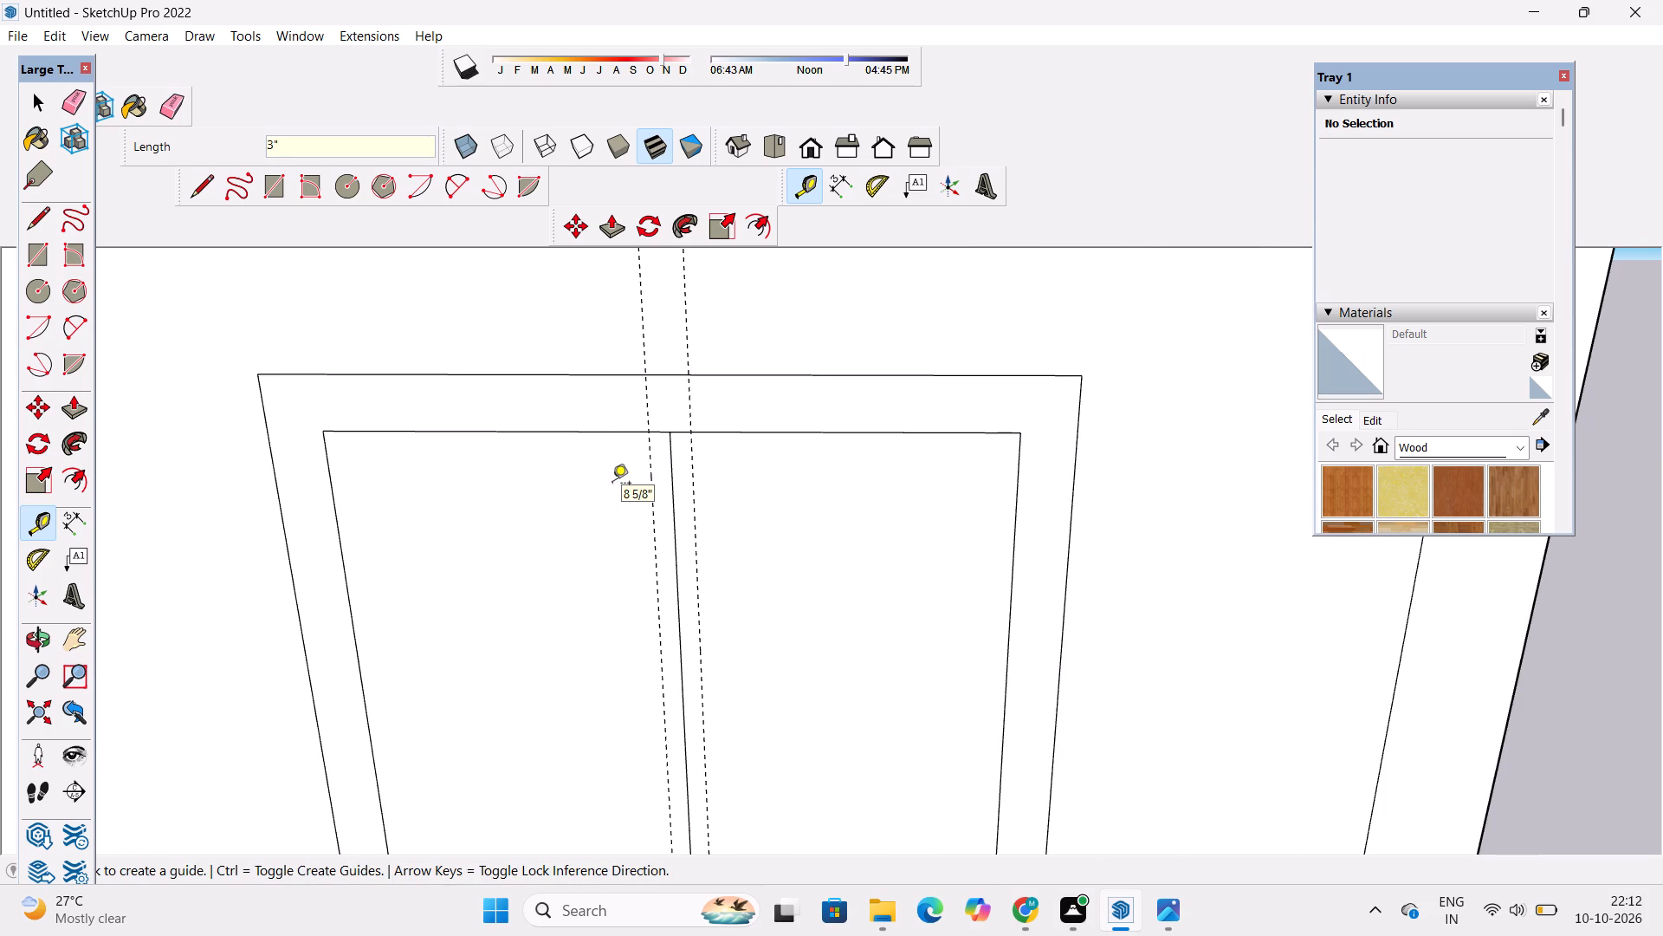
Draw a 6" by 10' 7 5/8" mullion rectangle between the two guides, from the top to the bottom inner edge of the window frame.
key(r)
scroll(632, 419, down, 6)
scroll(641, 465, up, 5)
click(642, 404)
scroll(642, 404, down, 10)
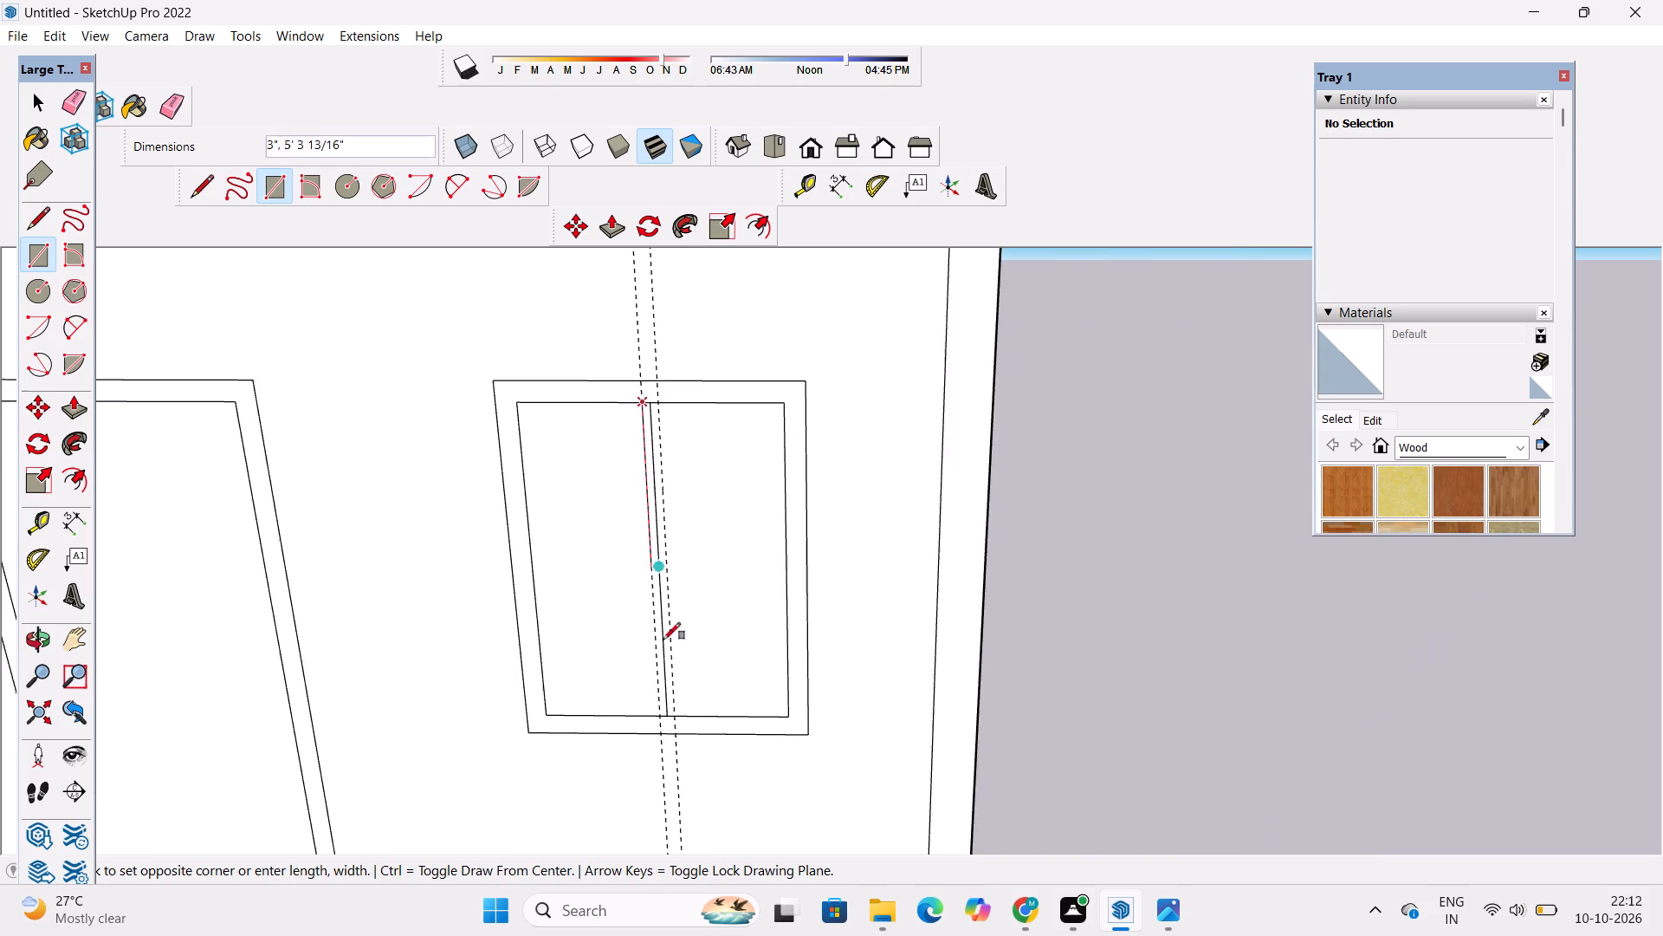
scroll(663, 712, up, 10)
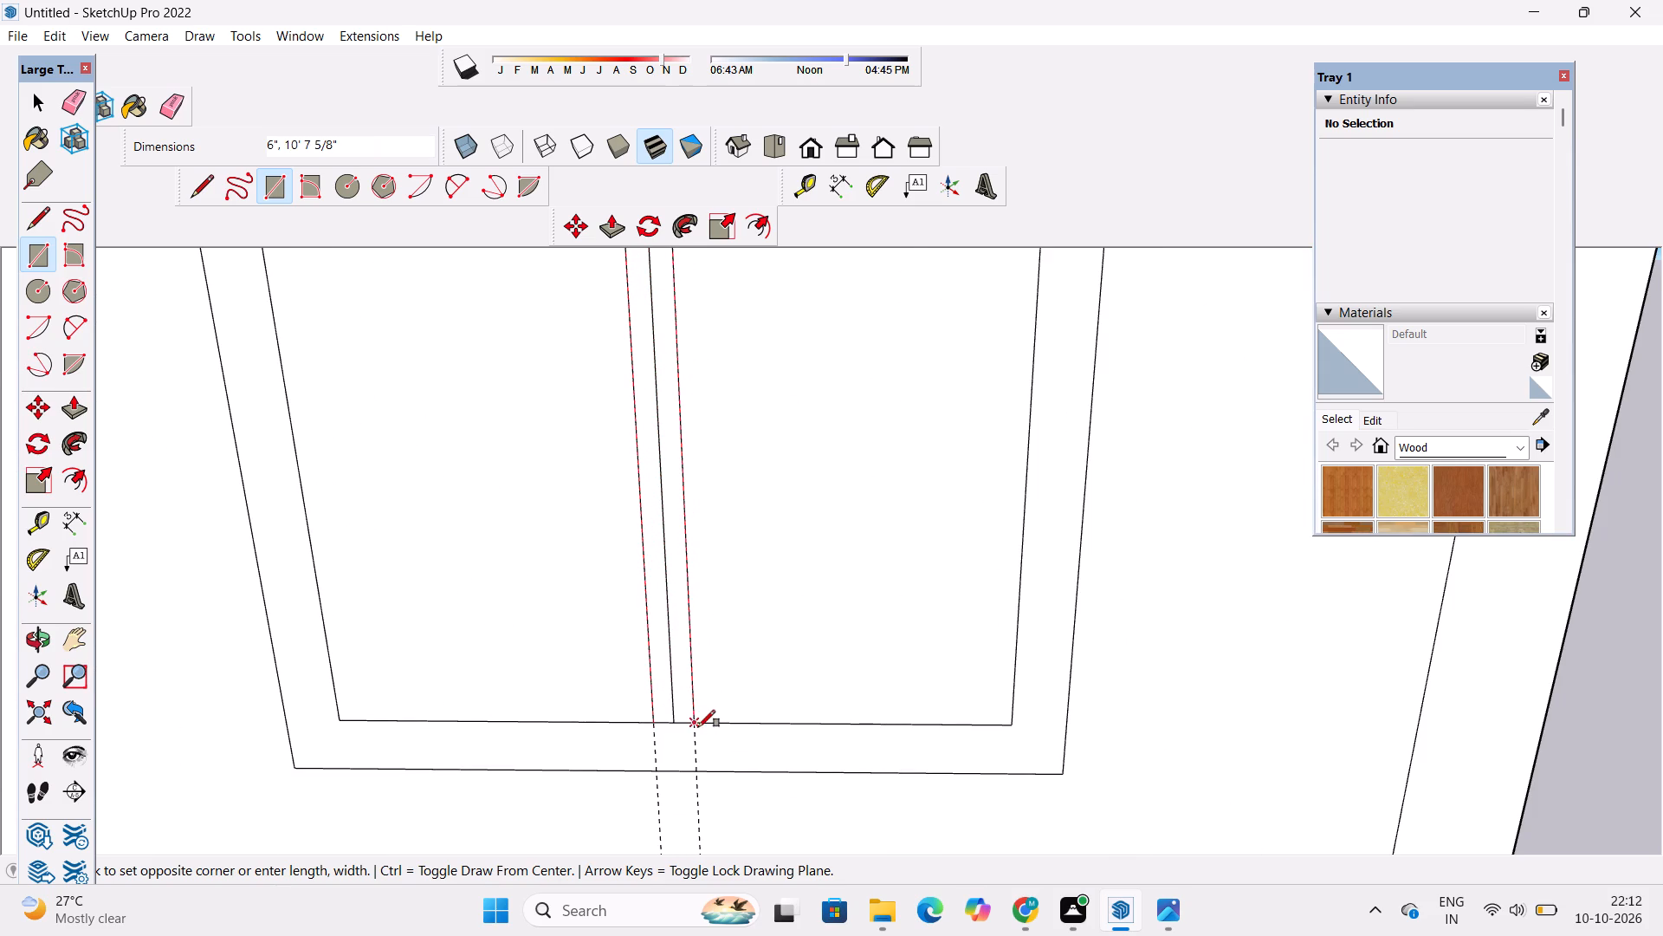
click(690, 722)
Erase the two vertical guides and the centre line inside the window's mullion.
key(e)
scroll(703, 675, down, 6)
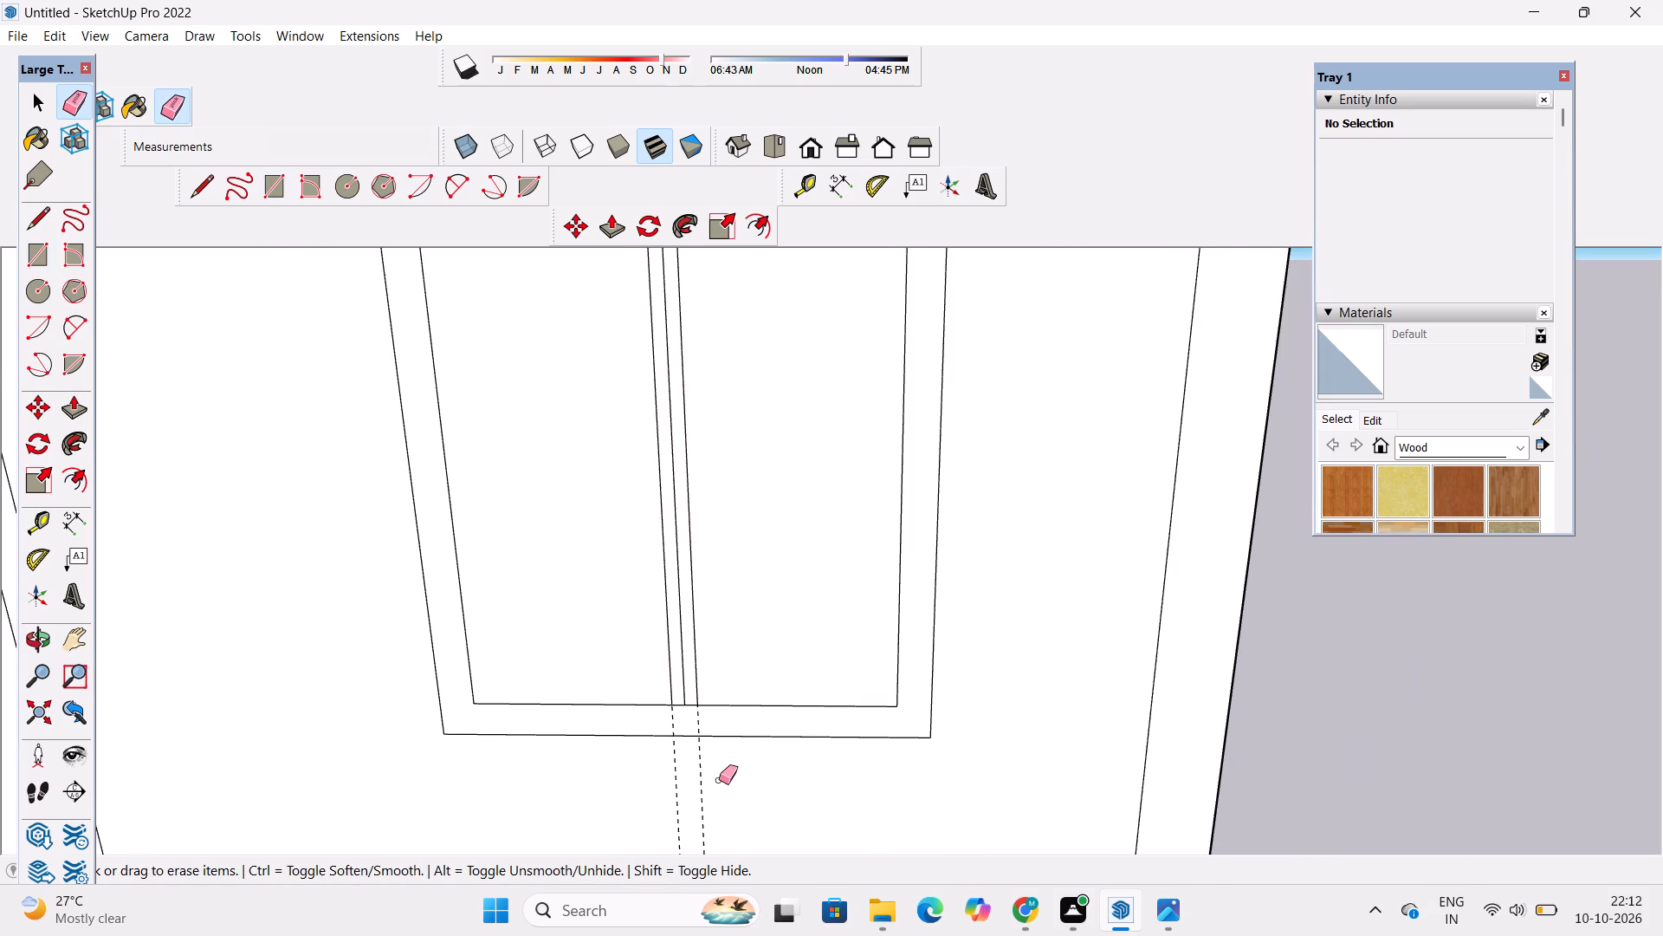
drag(713, 780, 675, 787)
scroll(690, 672, up, 5)
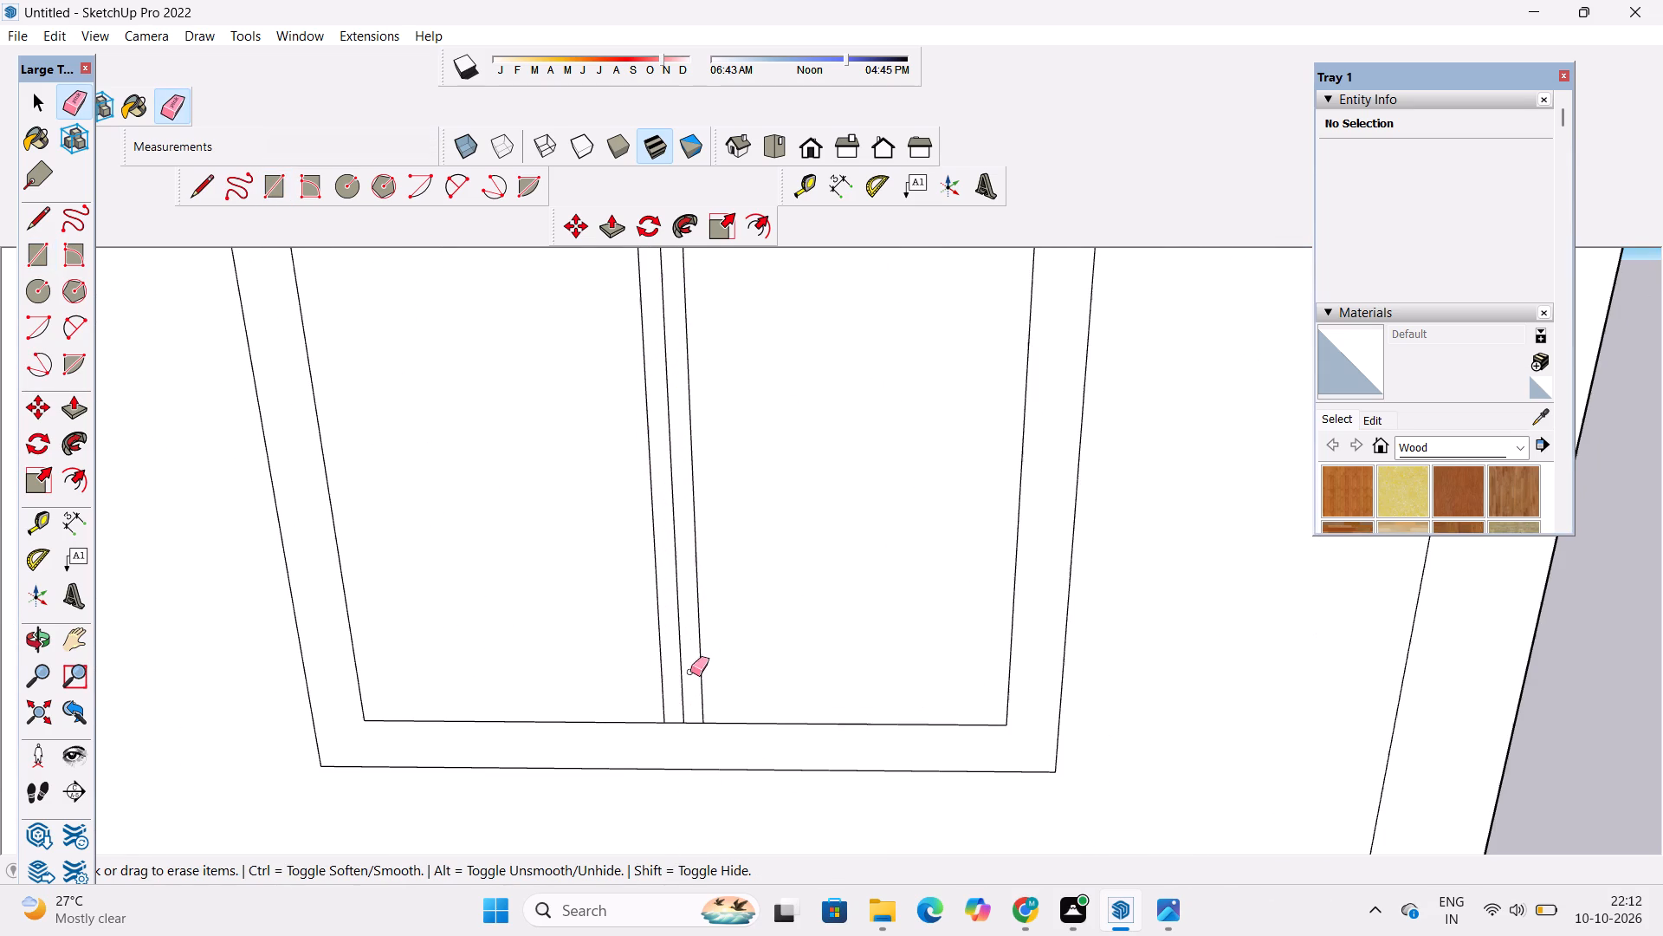
click(681, 653)
Recess the inner door panel 2" into its frame with Push/Pull.
key(o)
scroll(796, 738, down, 14)
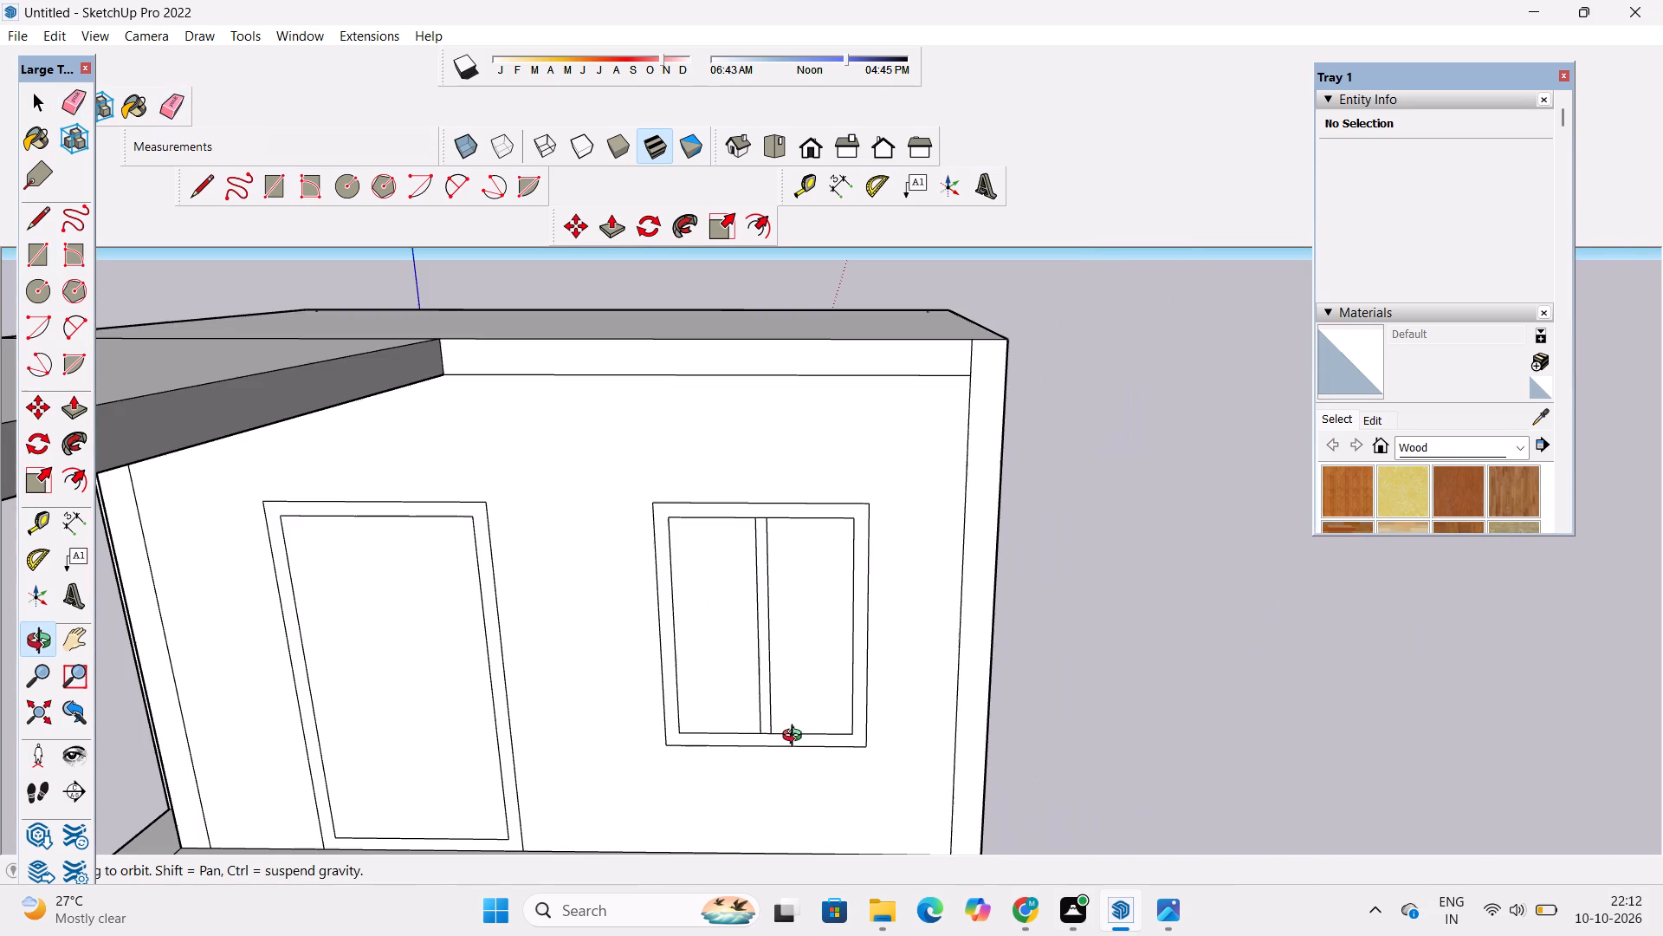
shift+drag(699, 738, 722, 659)
scroll(204, 751, up, 3)
scroll(458, 657, down, 5)
drag(526, 660, 501, 709)
drag(501, 711, 476, 726)
key(p)
click(468, 690)
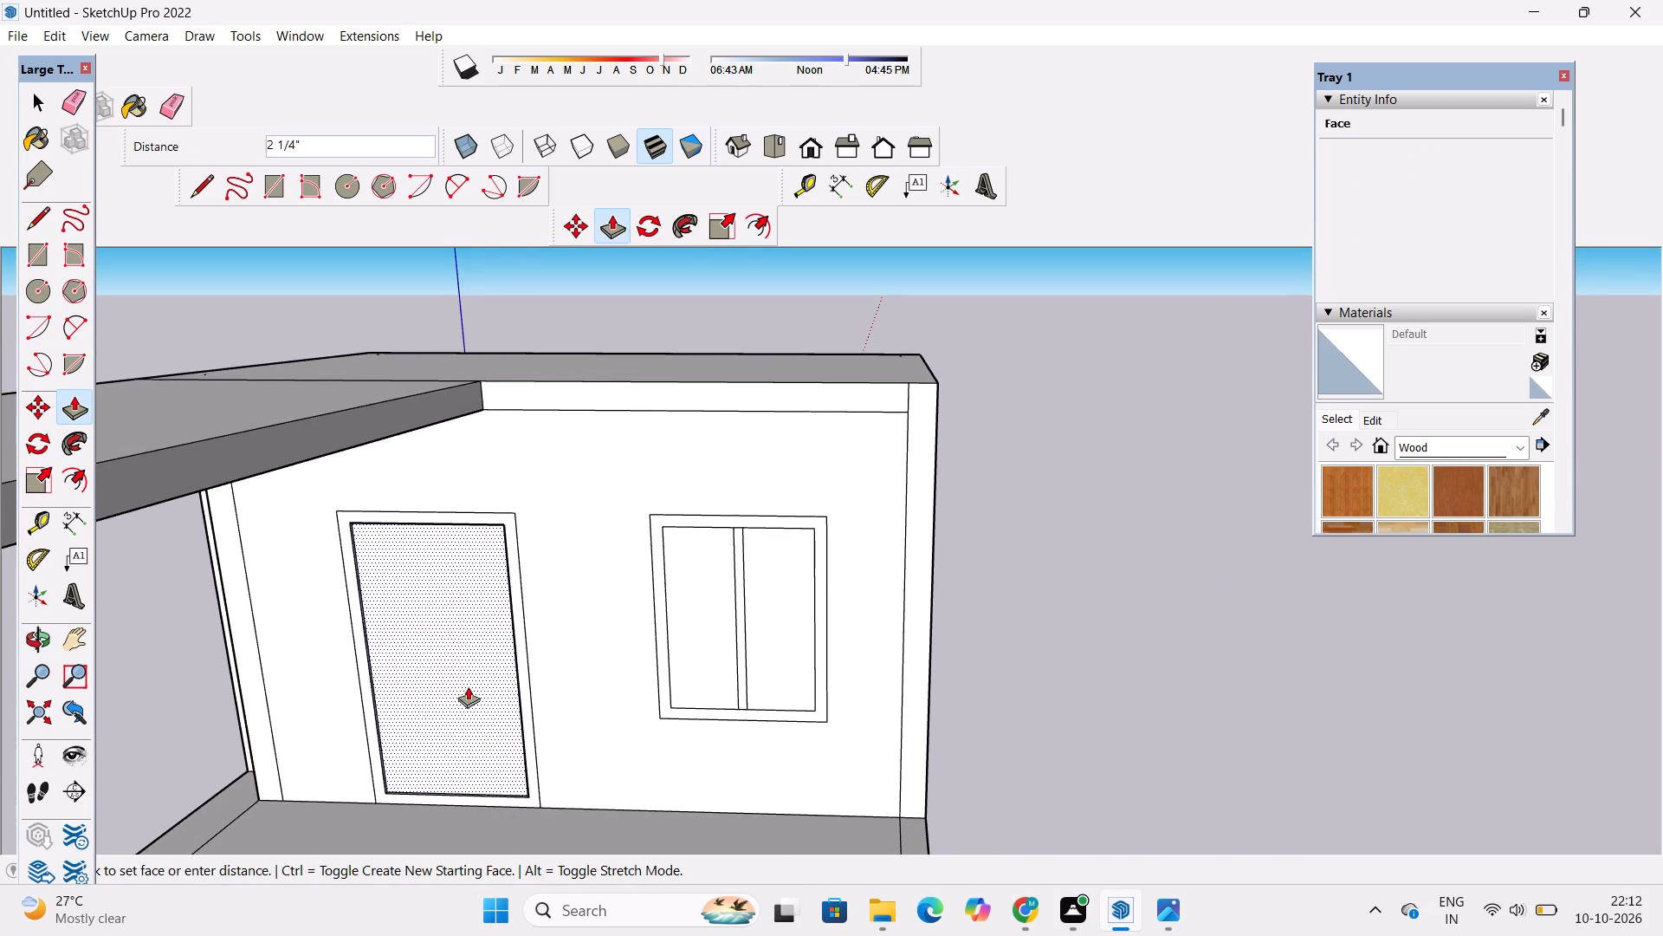
text(2")
key(Return)
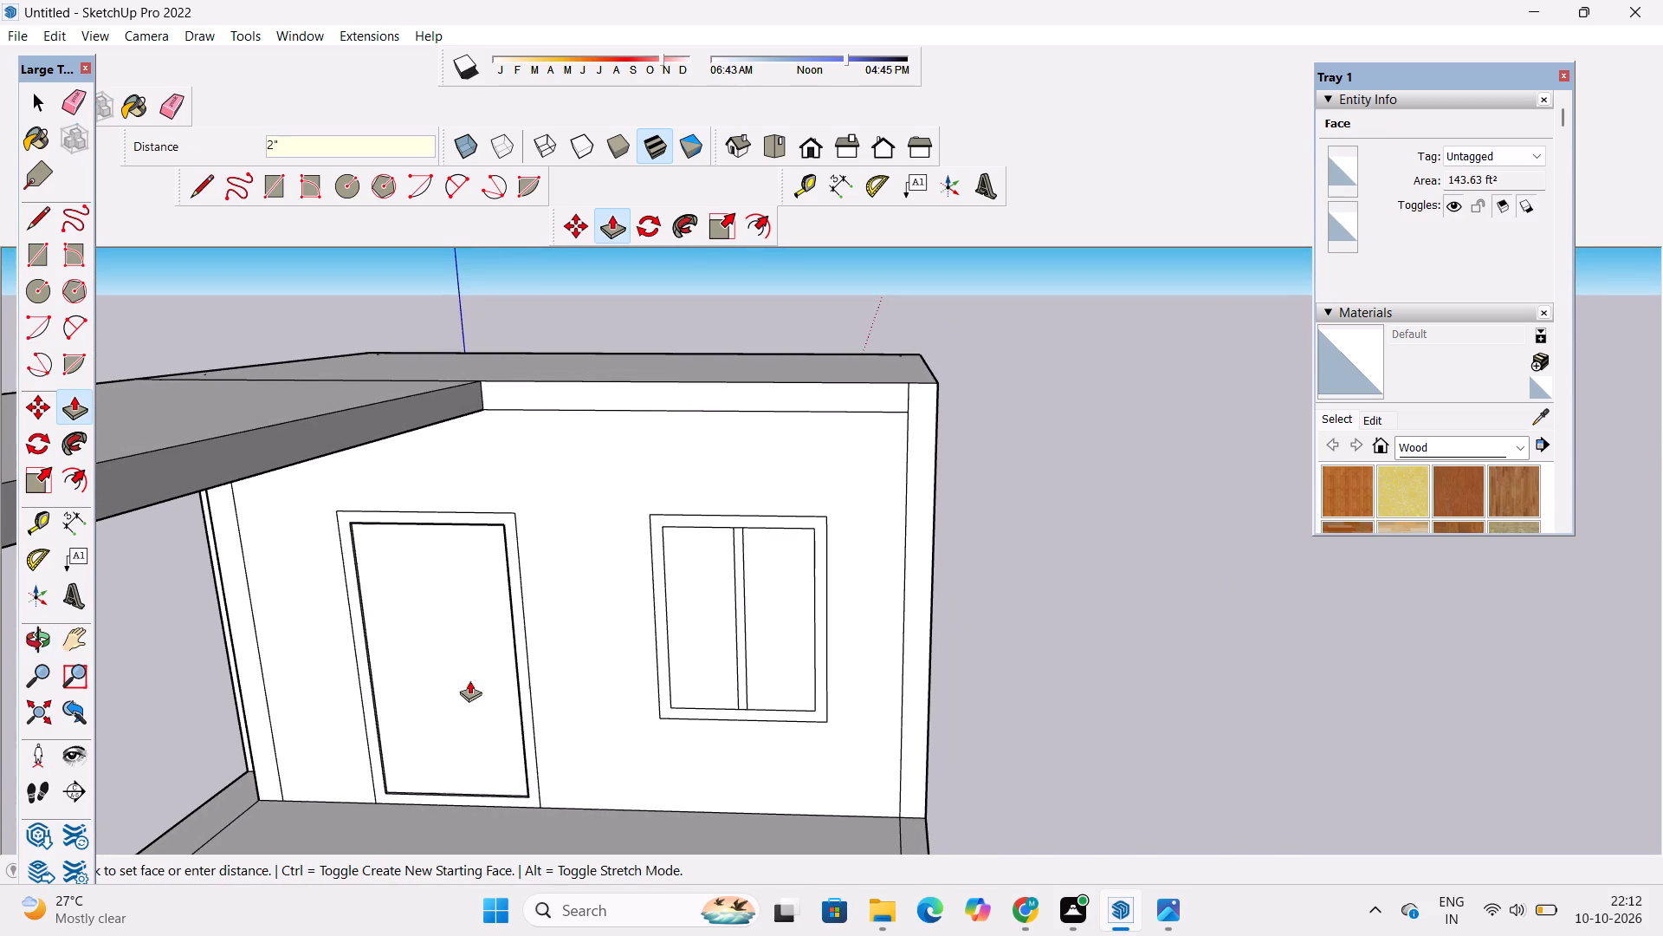
Recess both window panes 1" behind the frame and mullion with Push/Pull.
click(693, 633)
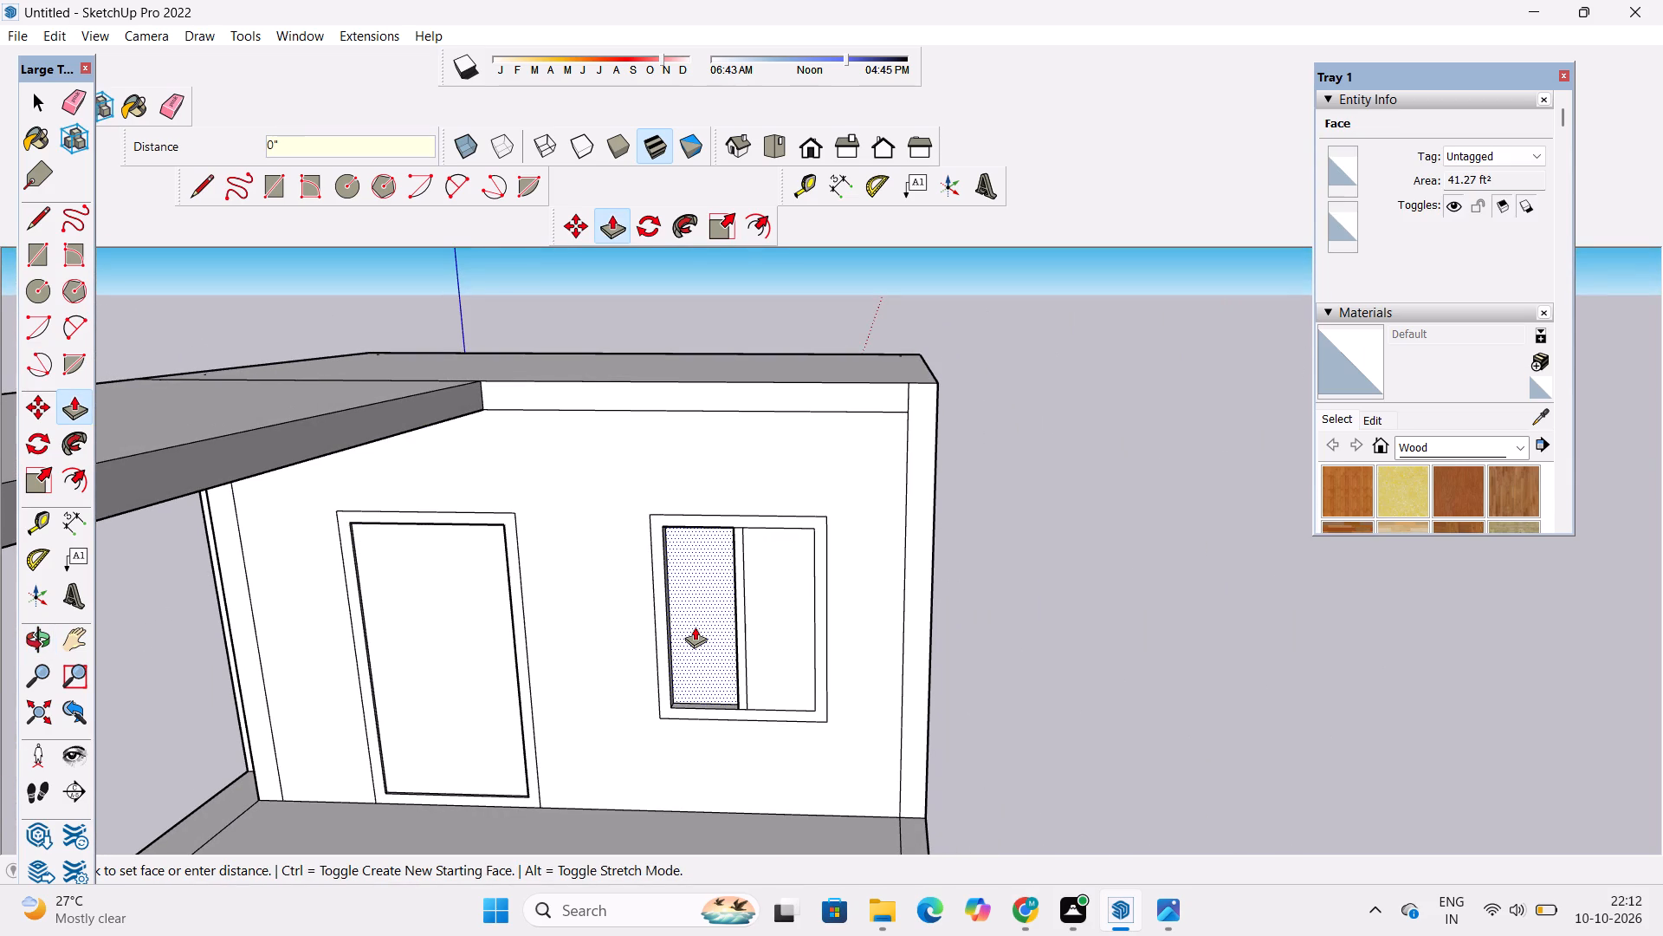
key(1)
key(shift+quotedbl)
key(Return)
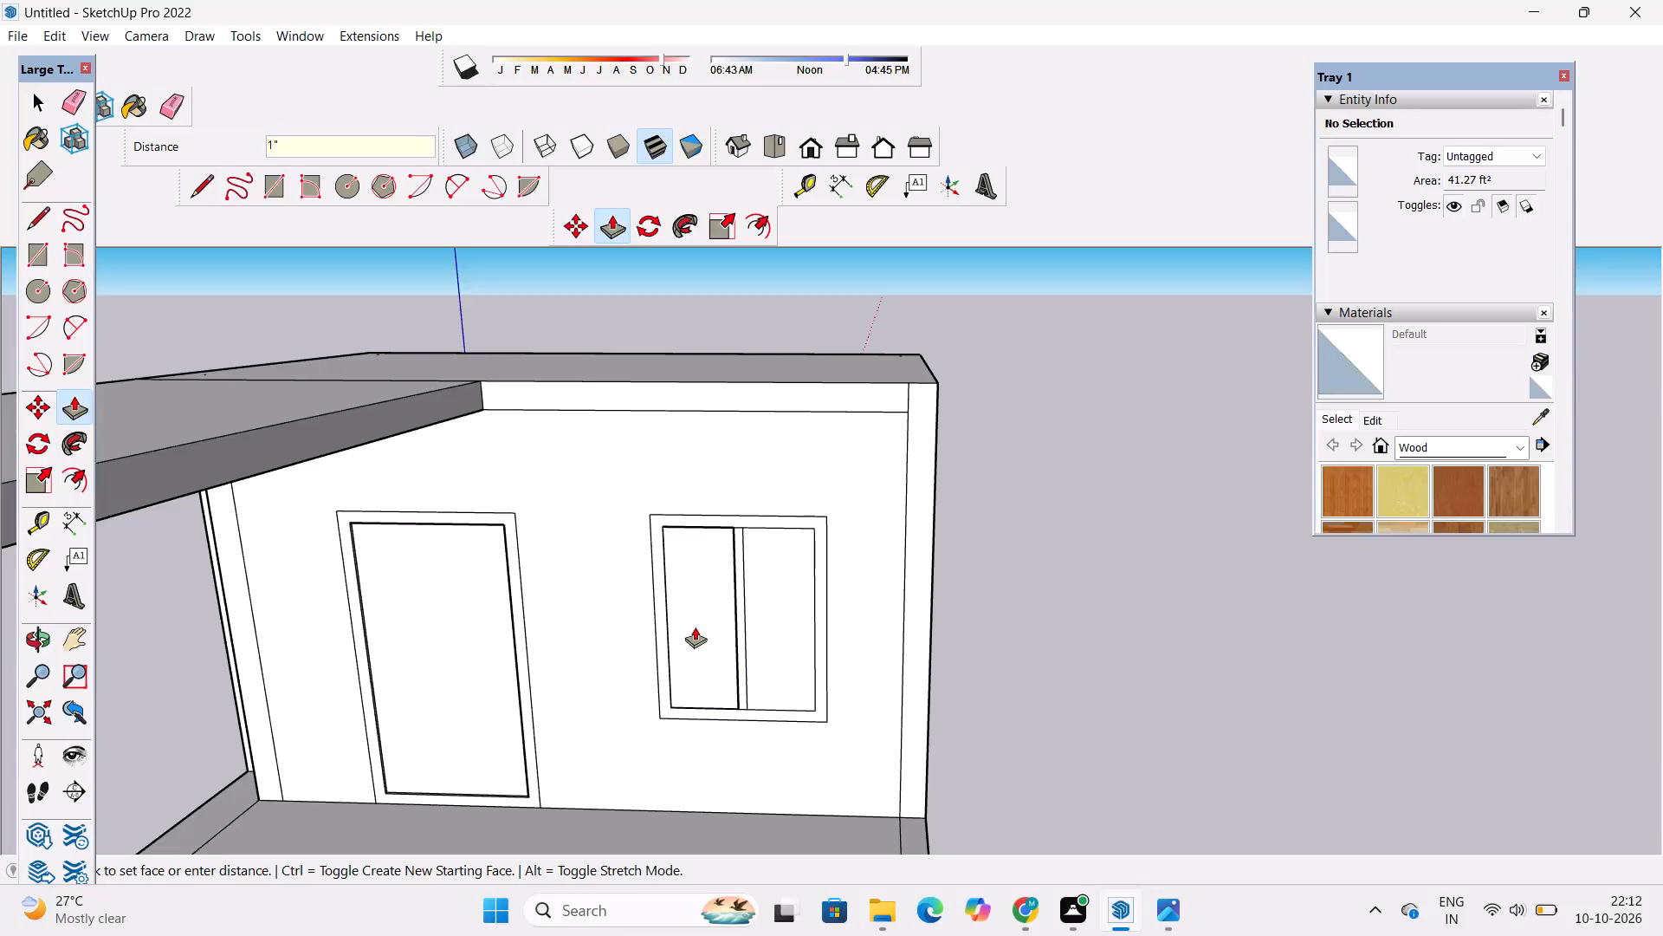
click(763, 633)
text(1")
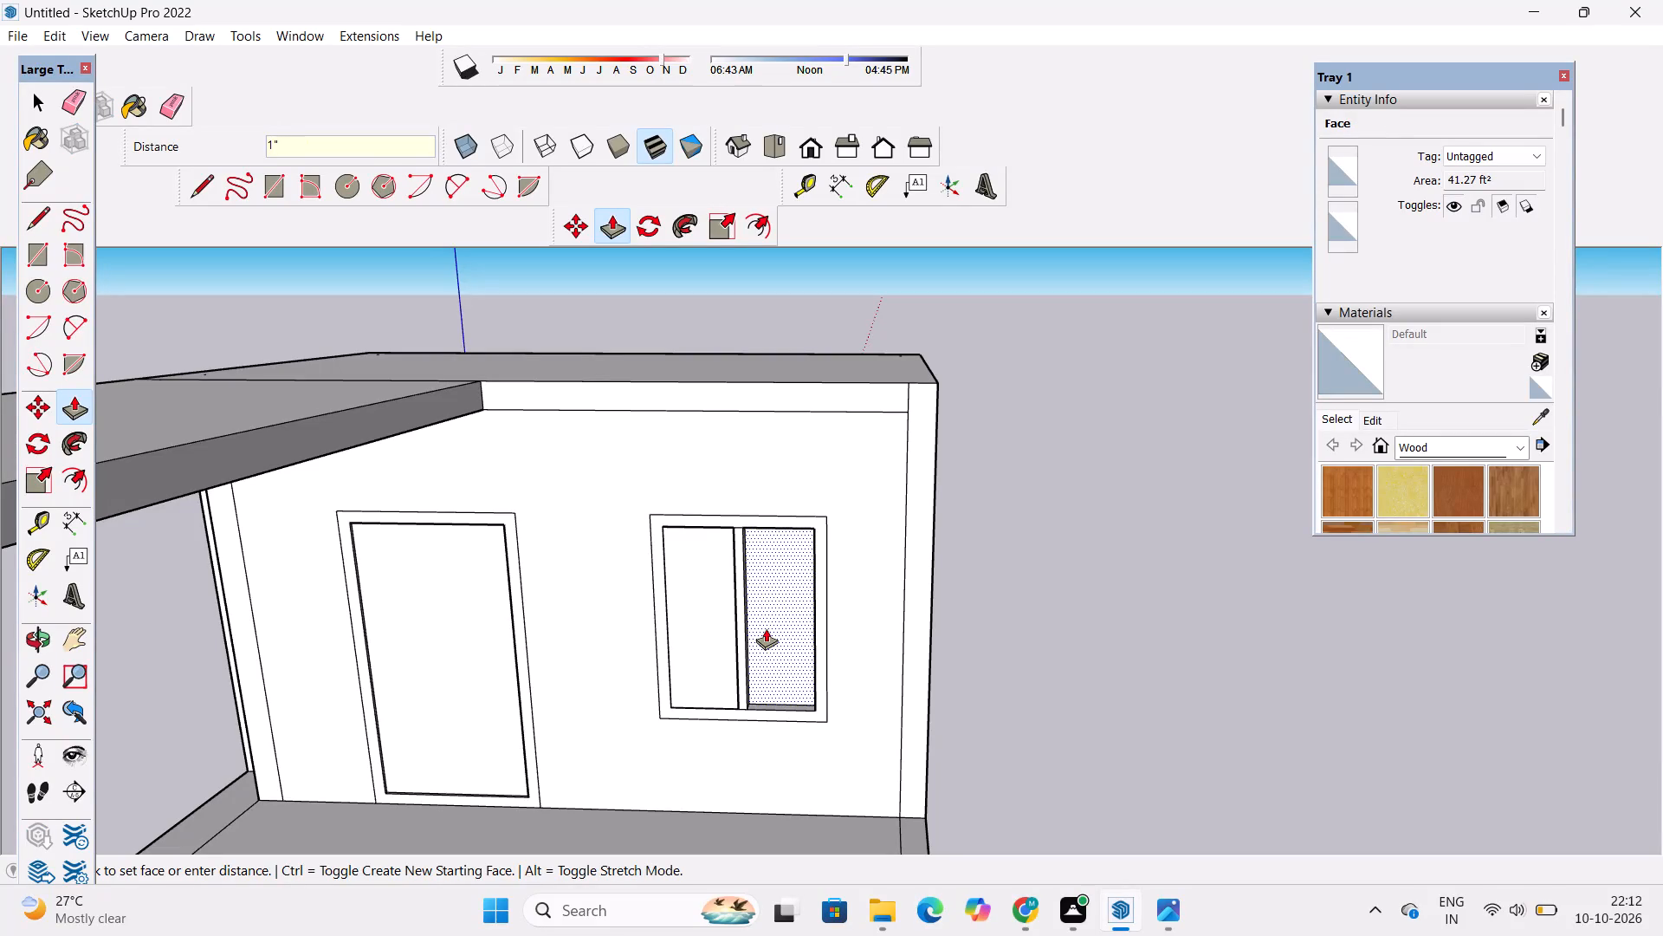
key(Return)
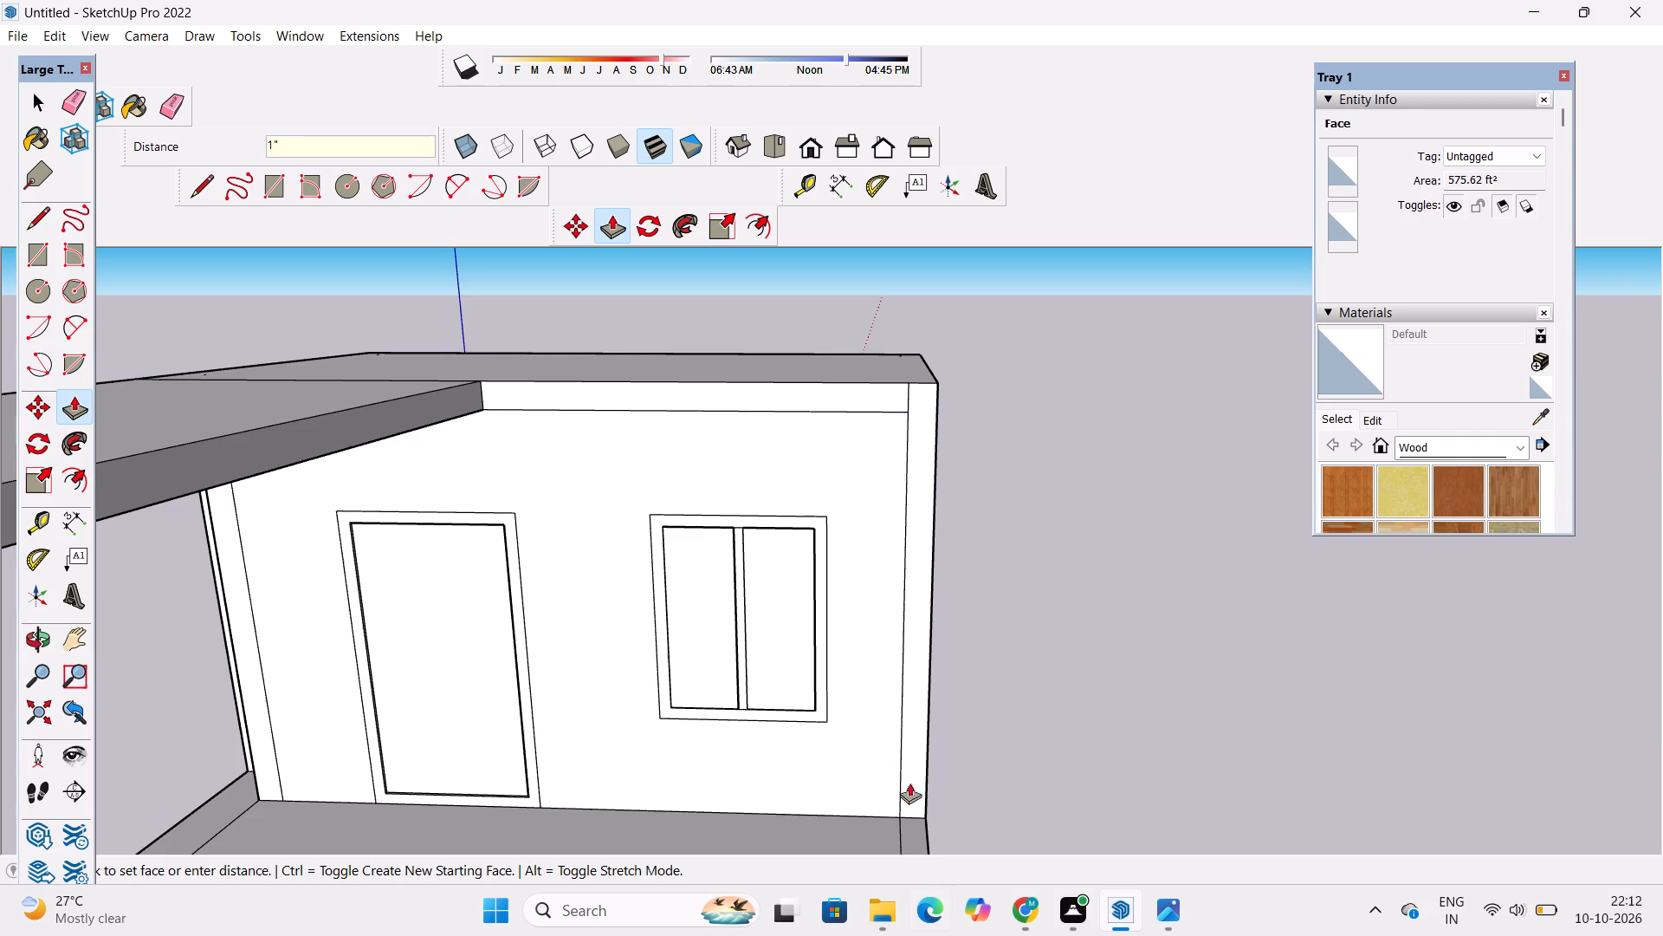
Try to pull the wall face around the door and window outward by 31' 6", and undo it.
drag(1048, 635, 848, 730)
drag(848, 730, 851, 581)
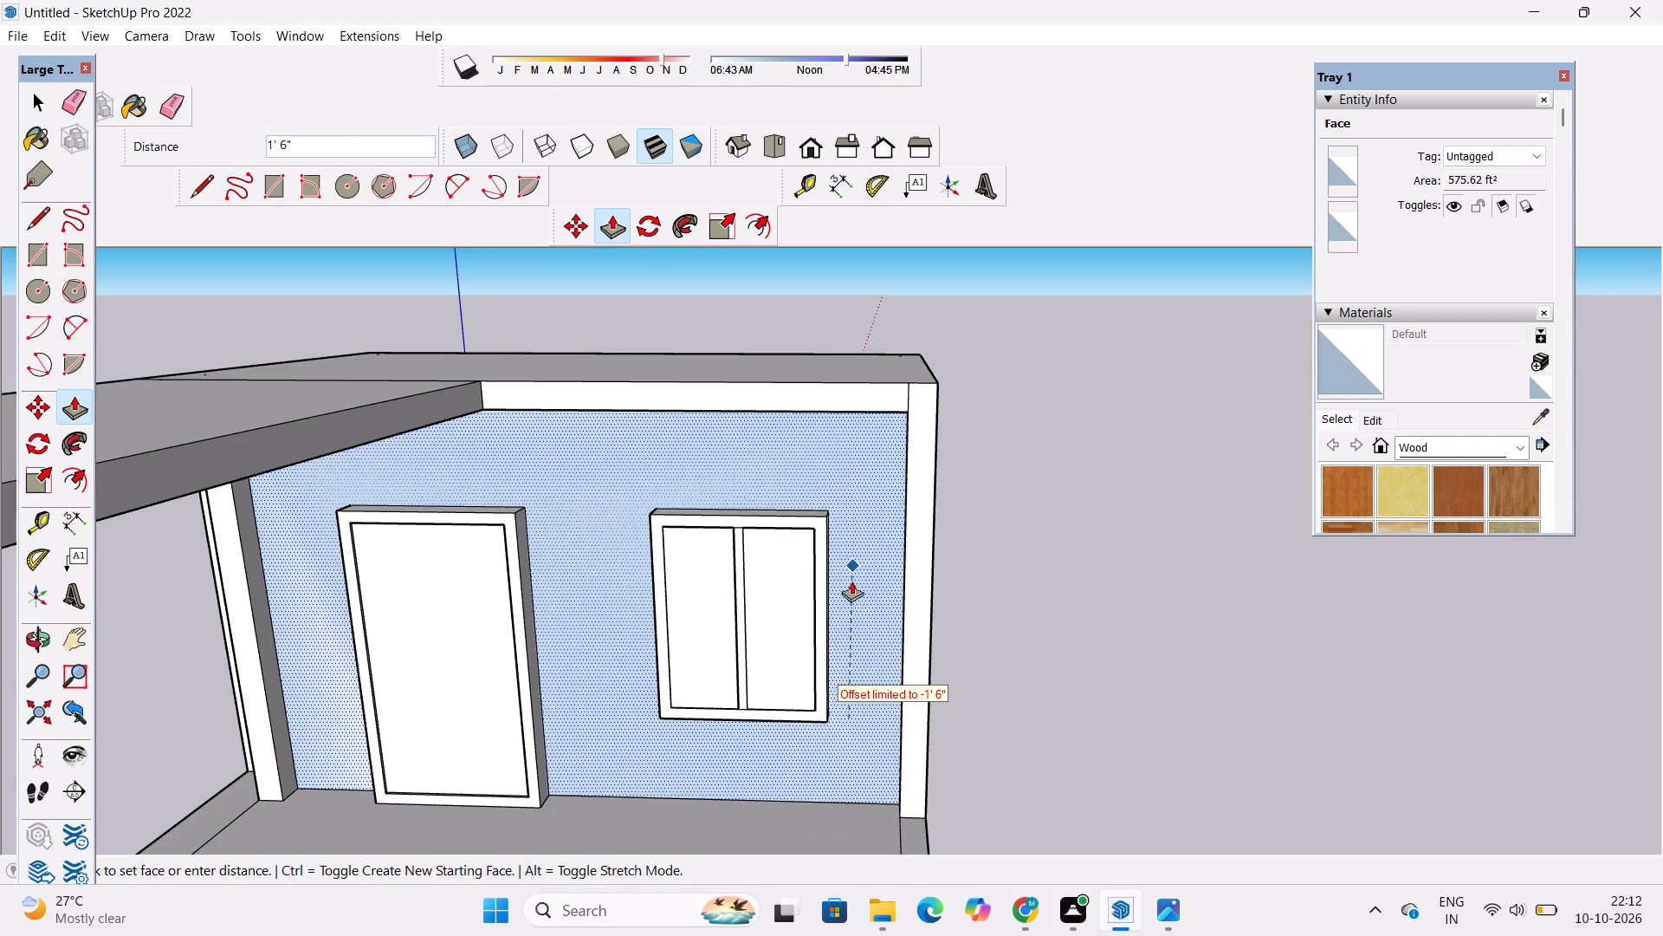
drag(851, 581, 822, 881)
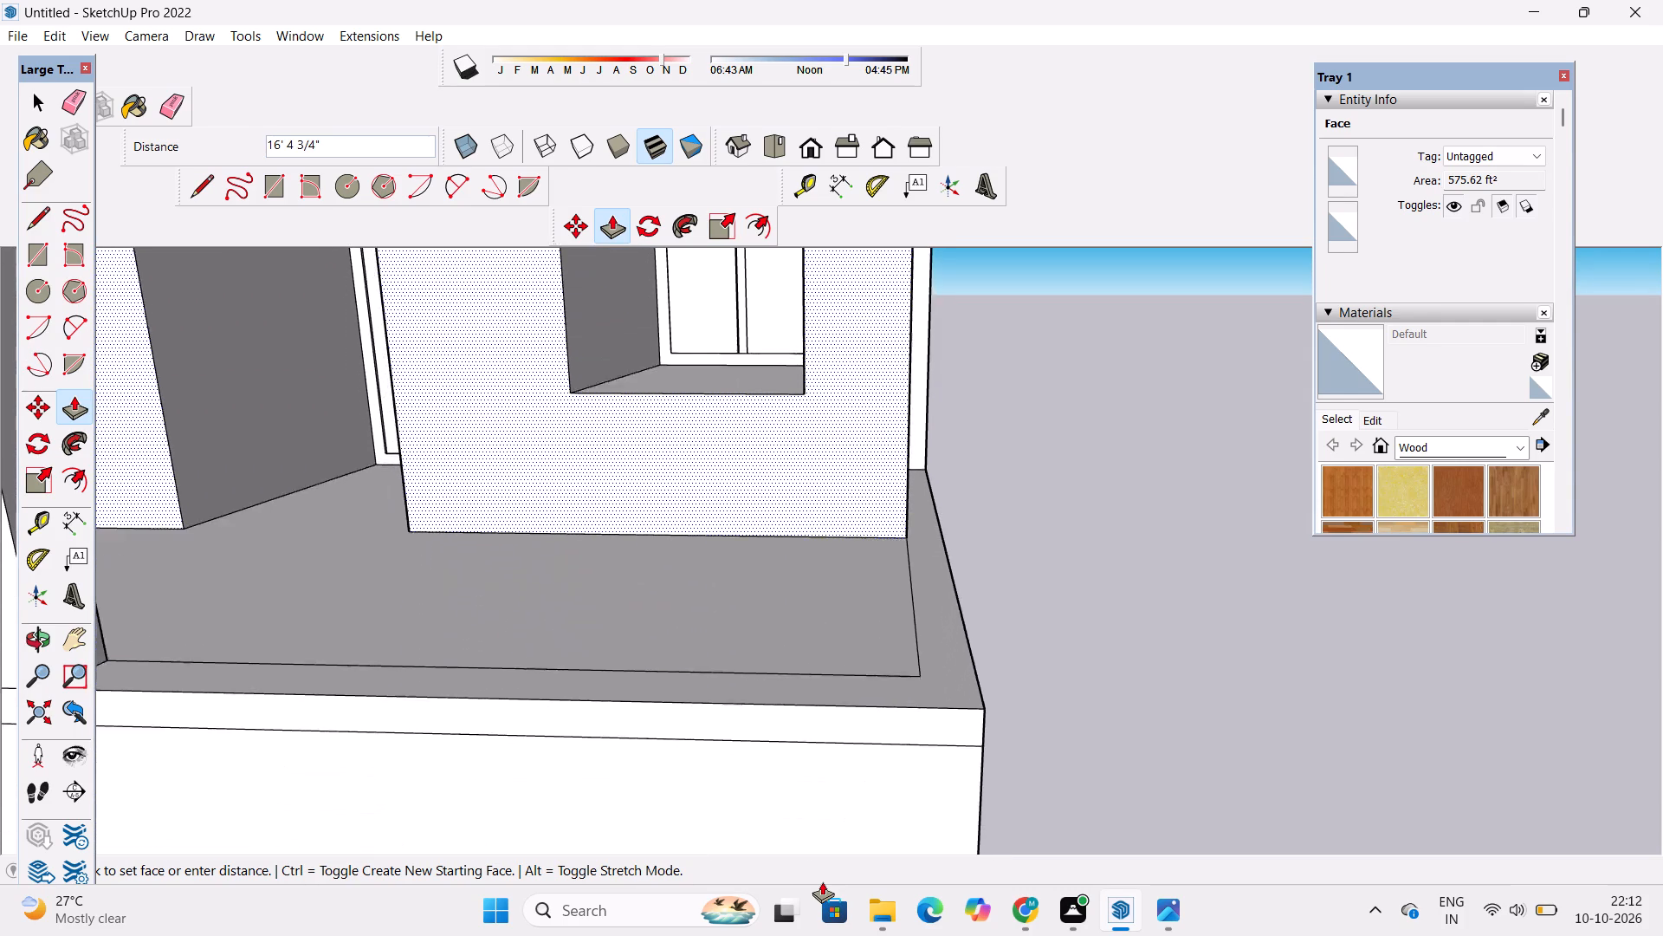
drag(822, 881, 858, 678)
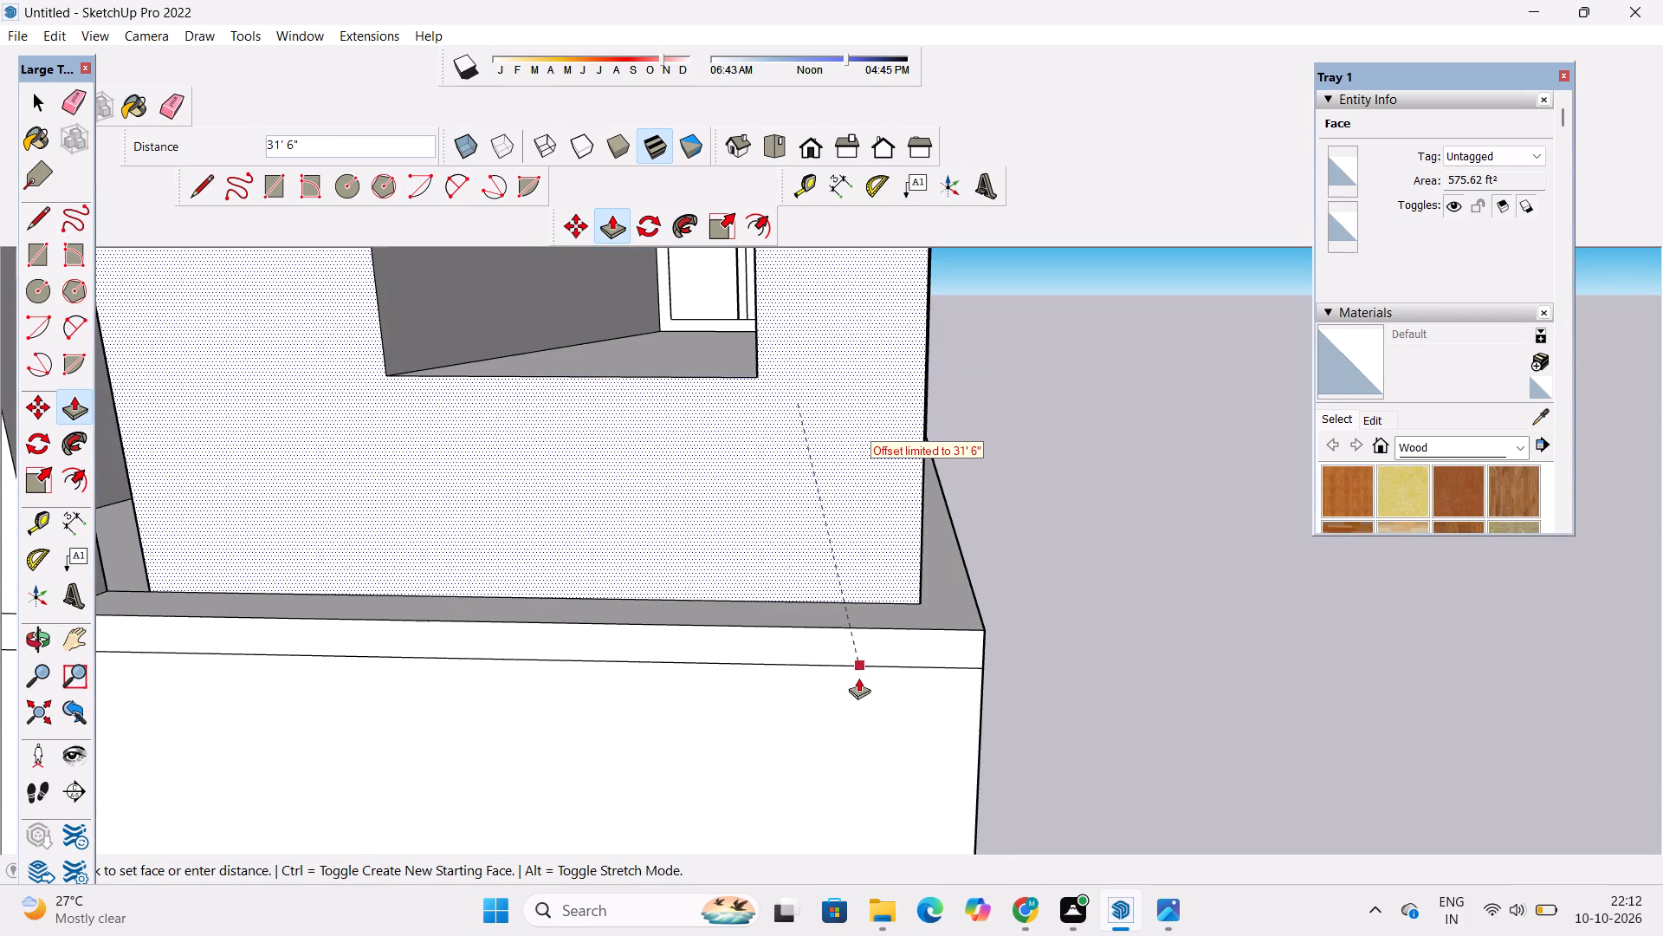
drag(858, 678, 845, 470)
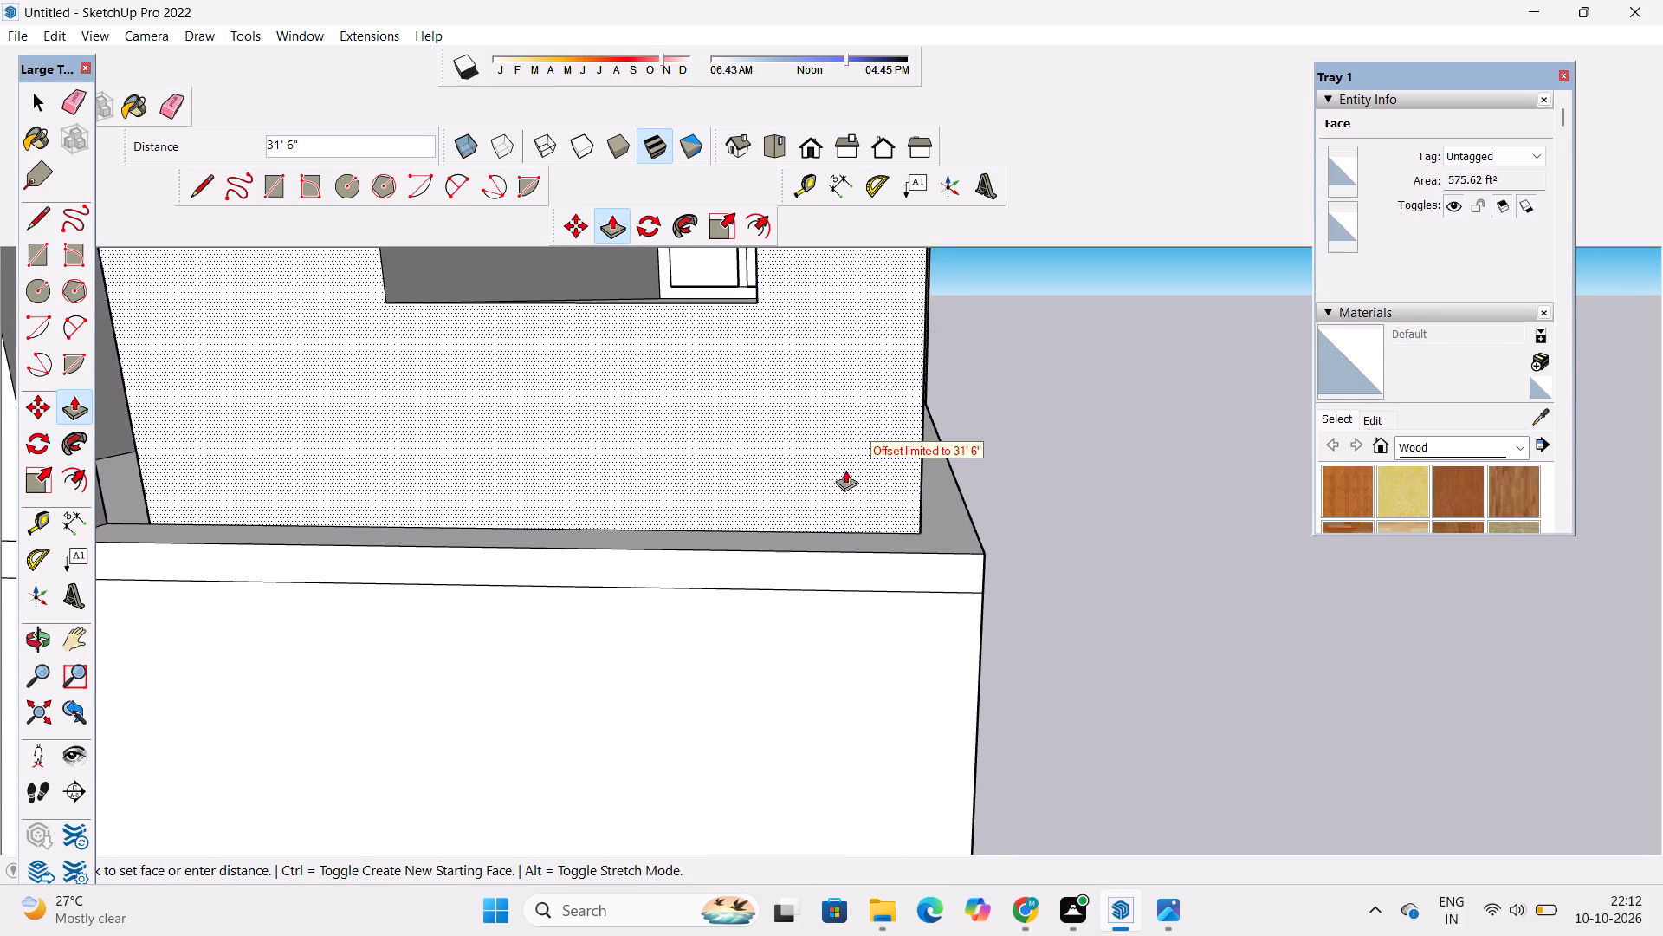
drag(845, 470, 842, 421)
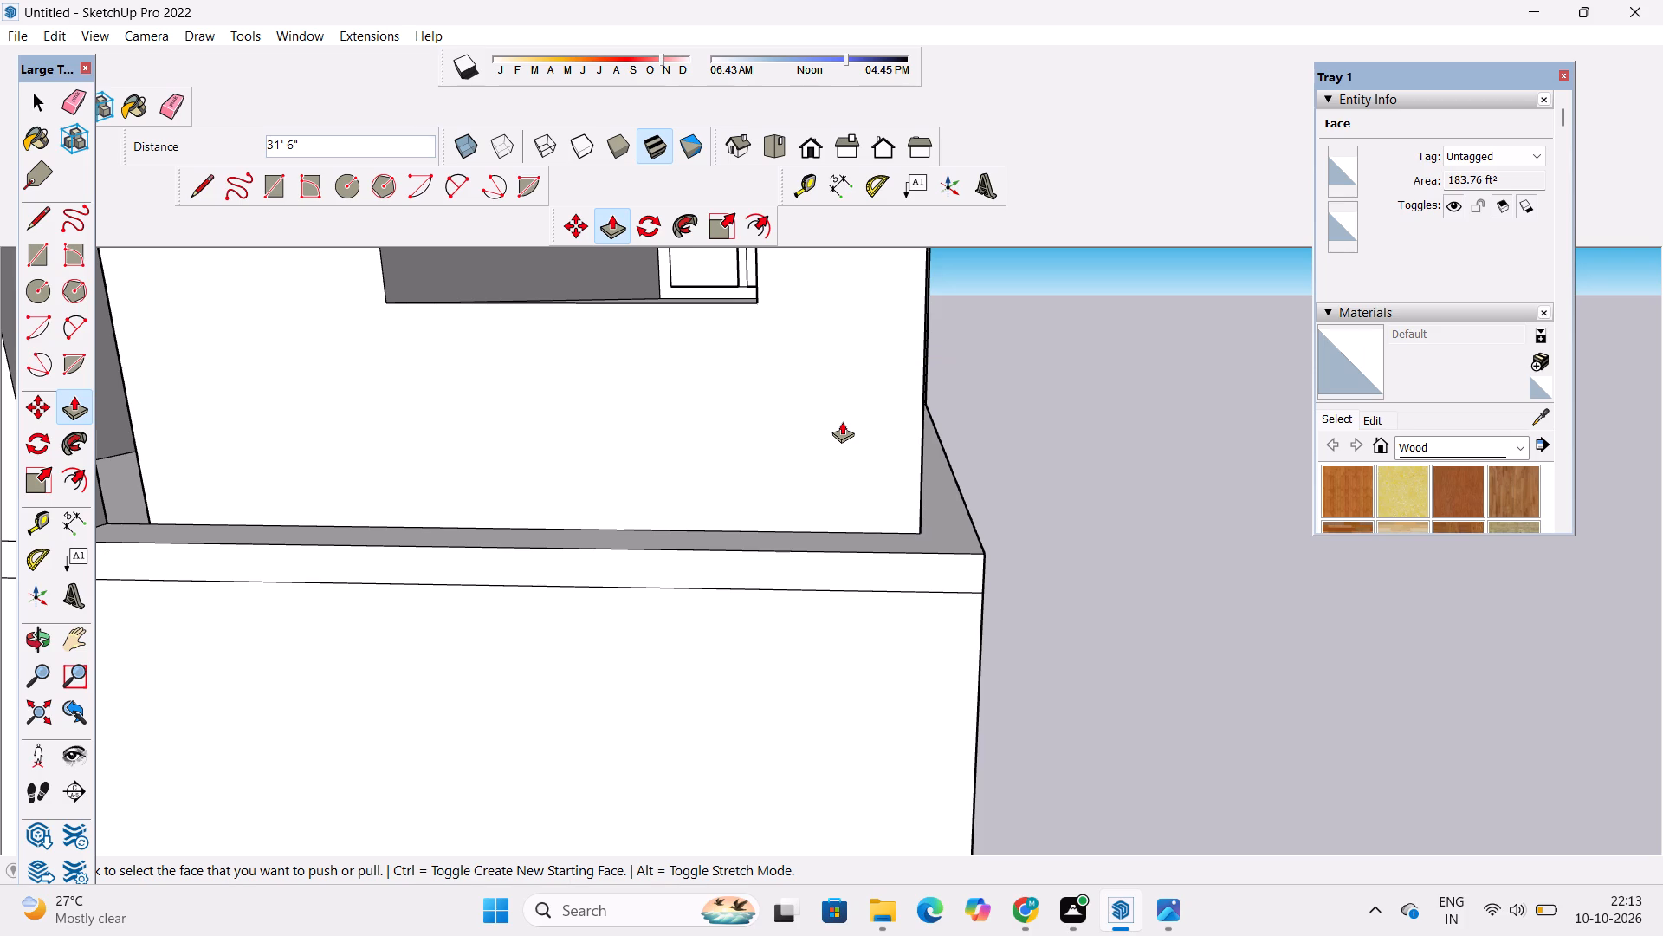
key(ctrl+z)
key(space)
Erase the leftover vertical seam on the side wall beside the terrace's corner pillar and the short seam on the floor below it.
text(o)
scroll(824, 408, down, 4)
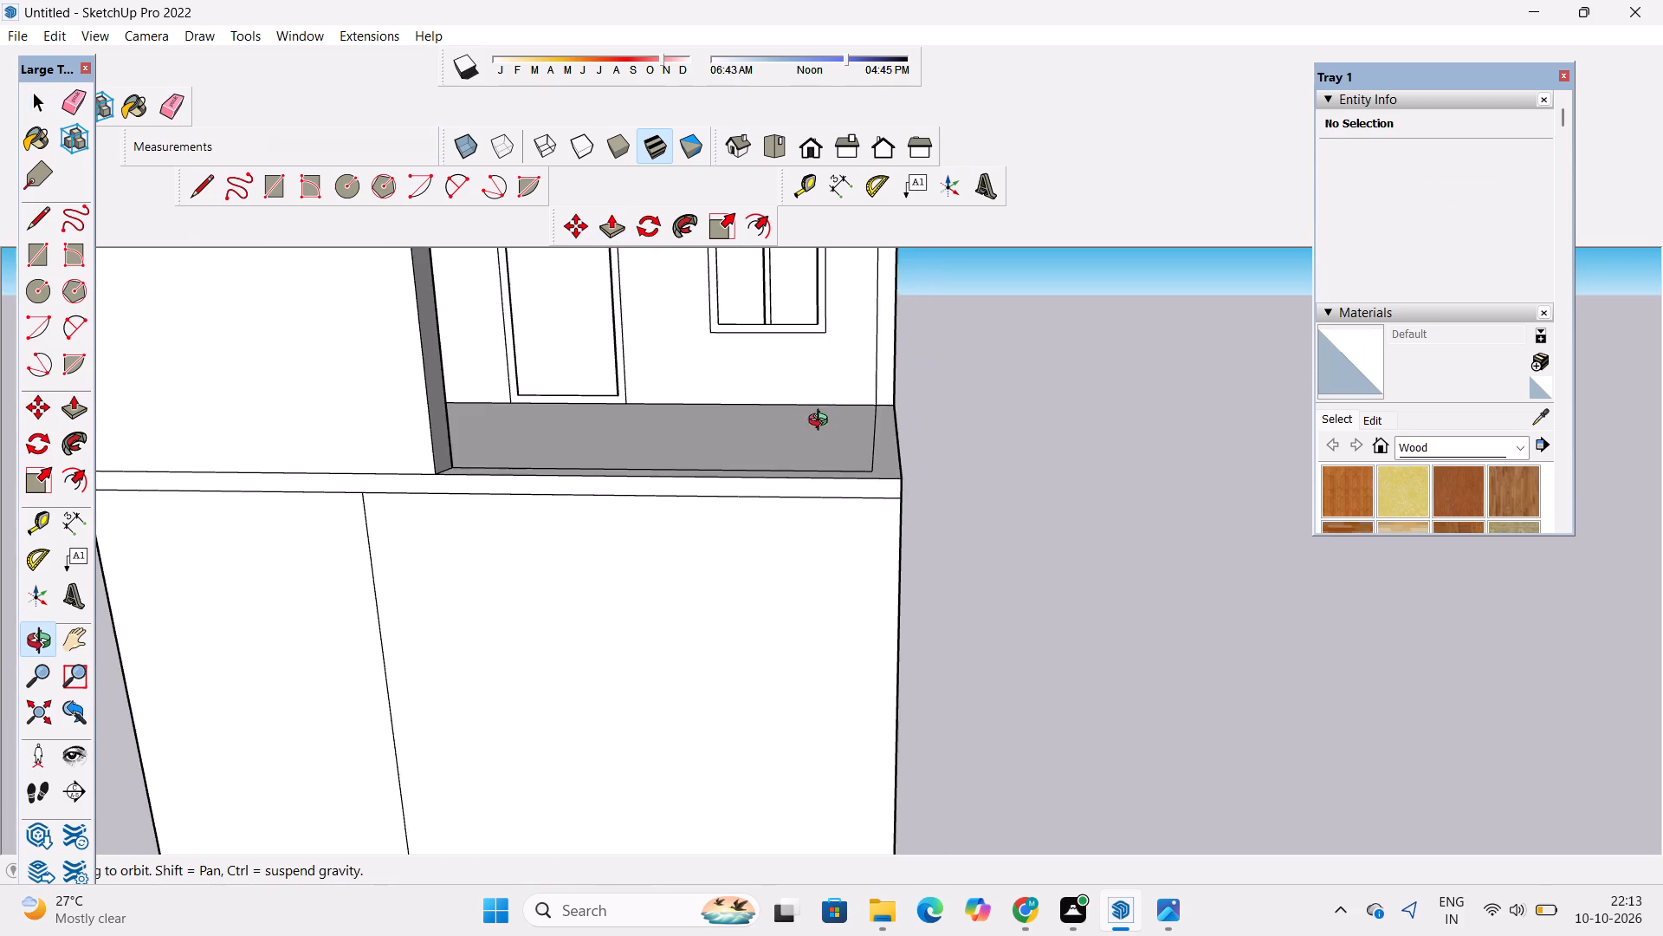
shift+drag(827, 411, 871, 628)
shift+scroll(852, 585, down, 3)
drag(773, 615, 1065, 582)
scroll(973, 609, up, 3)
shift+drag(849, 764, 800, 659)
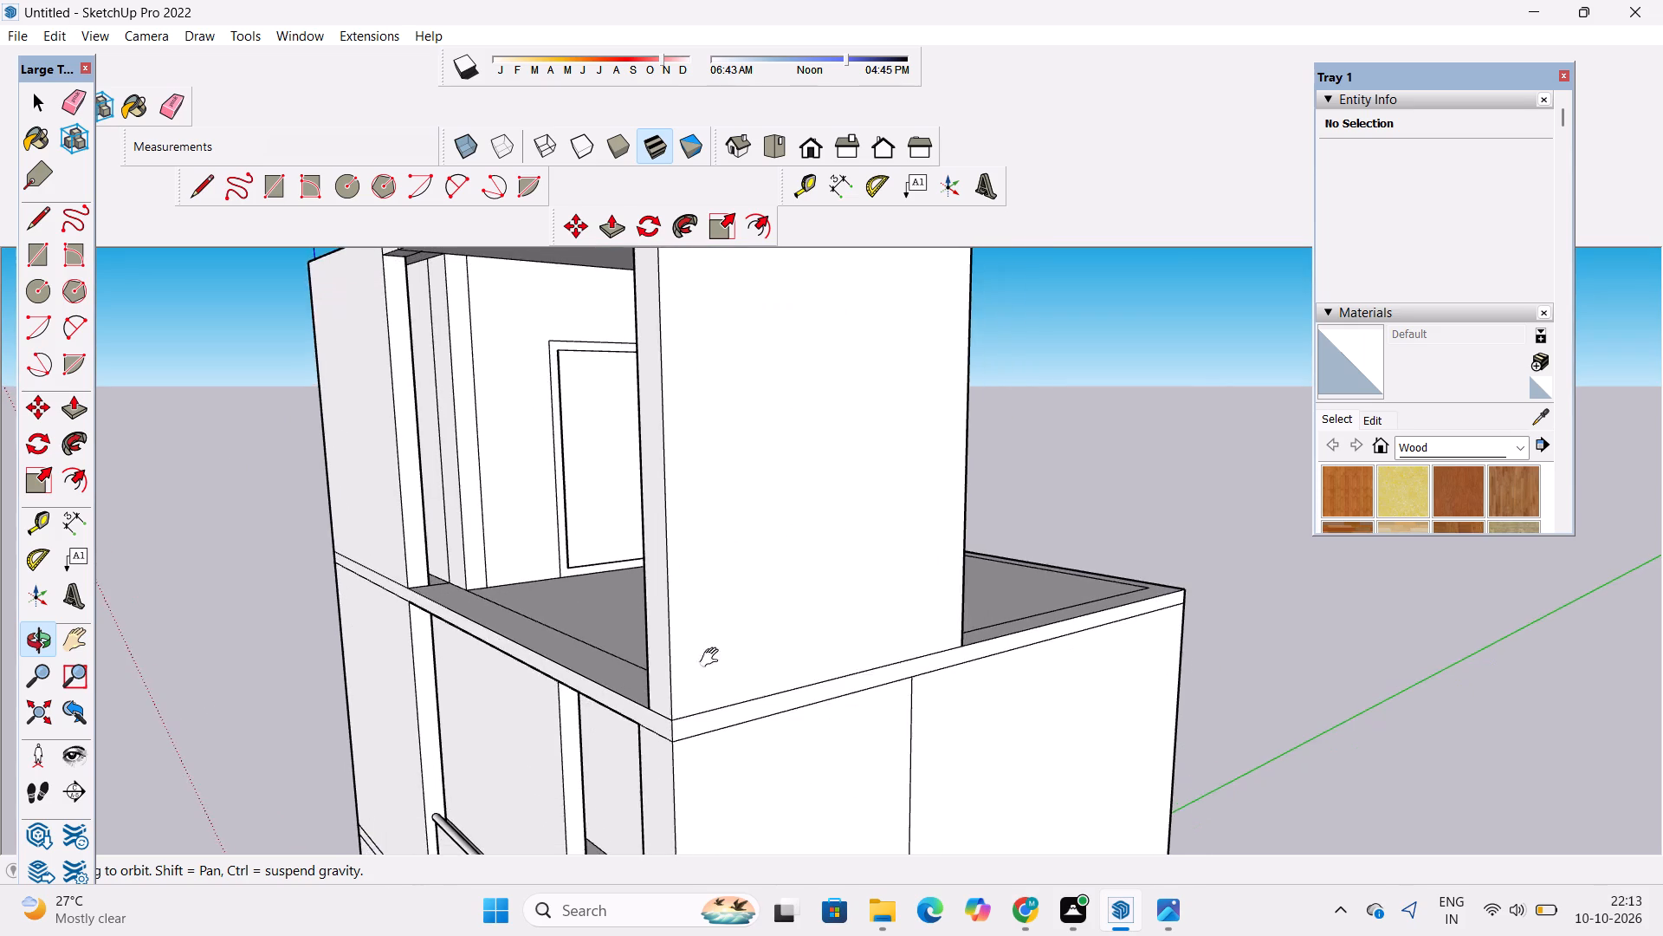
drag(644, 664, 1021, 704)
scroll(649, 651, down, 3)
drag(721, 703, 544, 704)
scroll(441, 603, up, 3)
drag(741, 647, 633, 651)
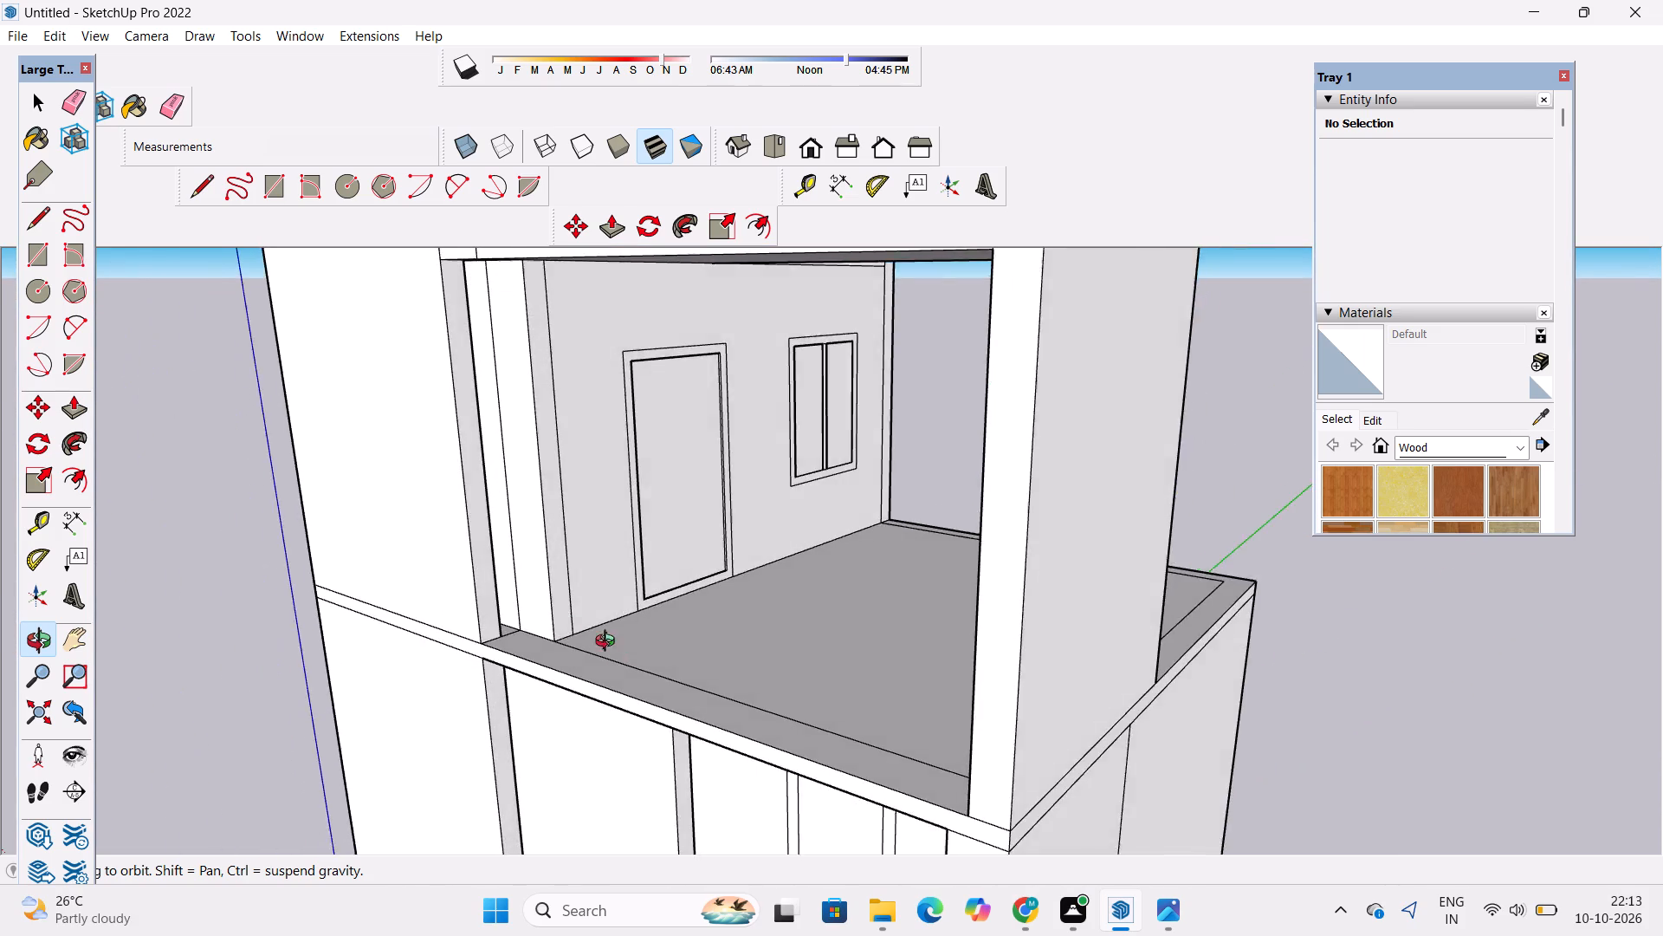
scroll(570, 628, up, 5)
drag(583, 647, 501, 658)
drag(489, 646, 676, 808)
drag(631, 755, 603, 696)
drag(603, 690, 607, 698)
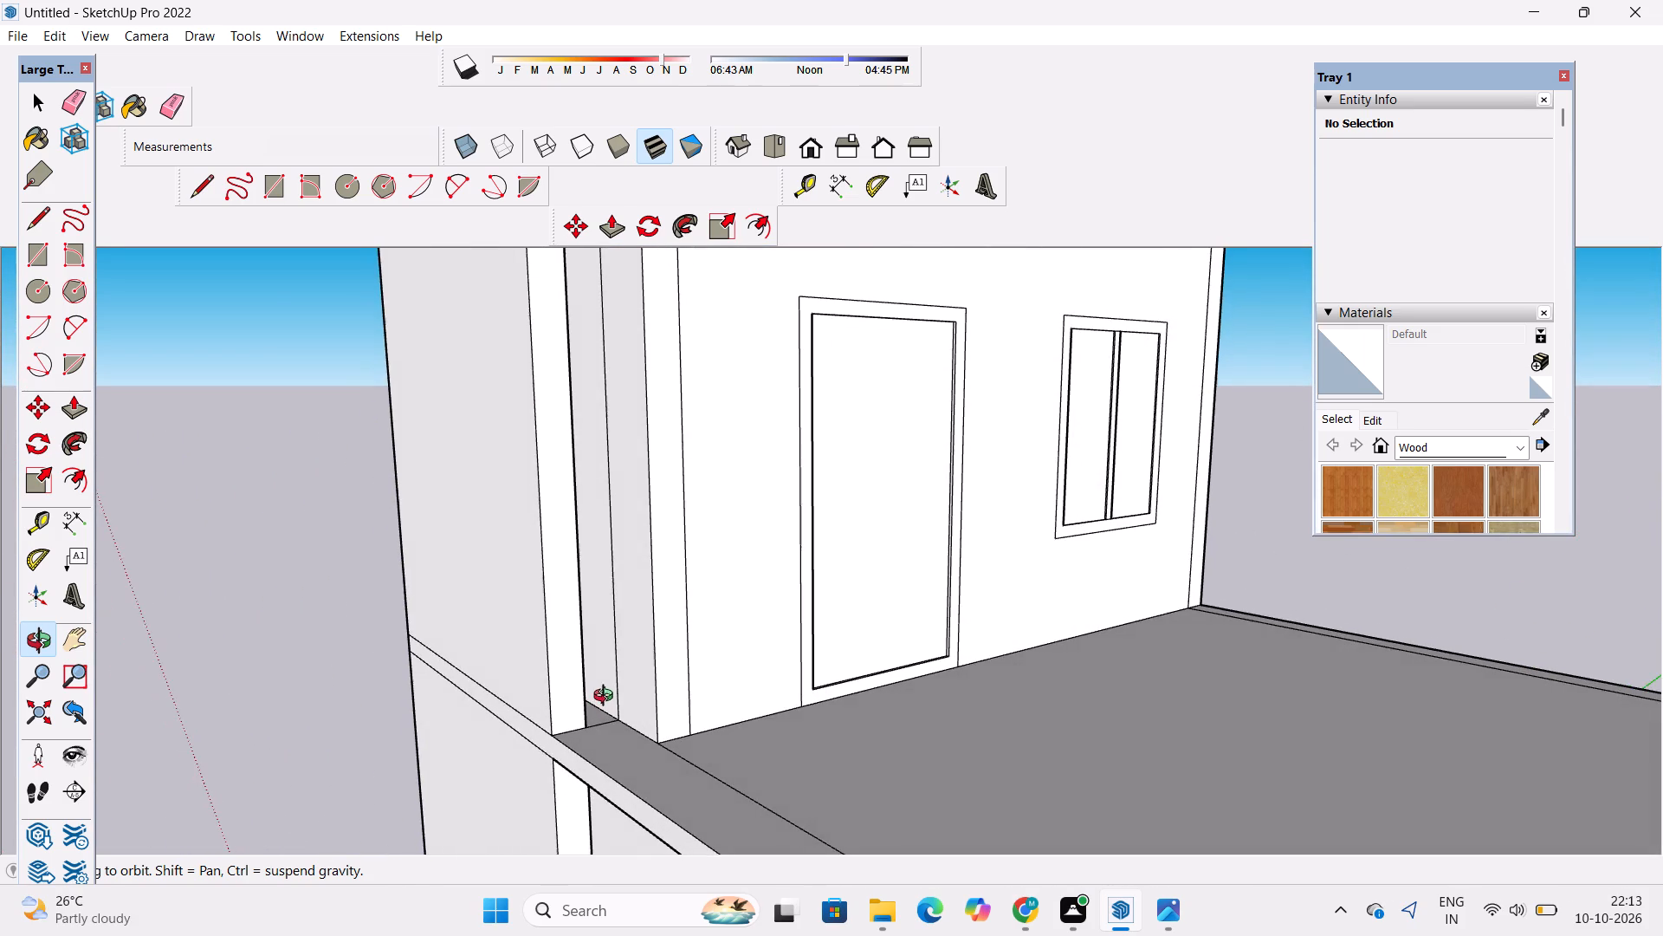
key(e)
scroll(608, 692, up, 8)
drag(631, 609, 610, 588)
drag(586, 791, 581, 766)
Erase the two leftover seam edges on the roof slab's underside above the terrace's corner pillar.
key(o)
scroll(659, 807, down, 5)
drag(744, 857, 732, 744)
scroll(721, 716, down, 3)
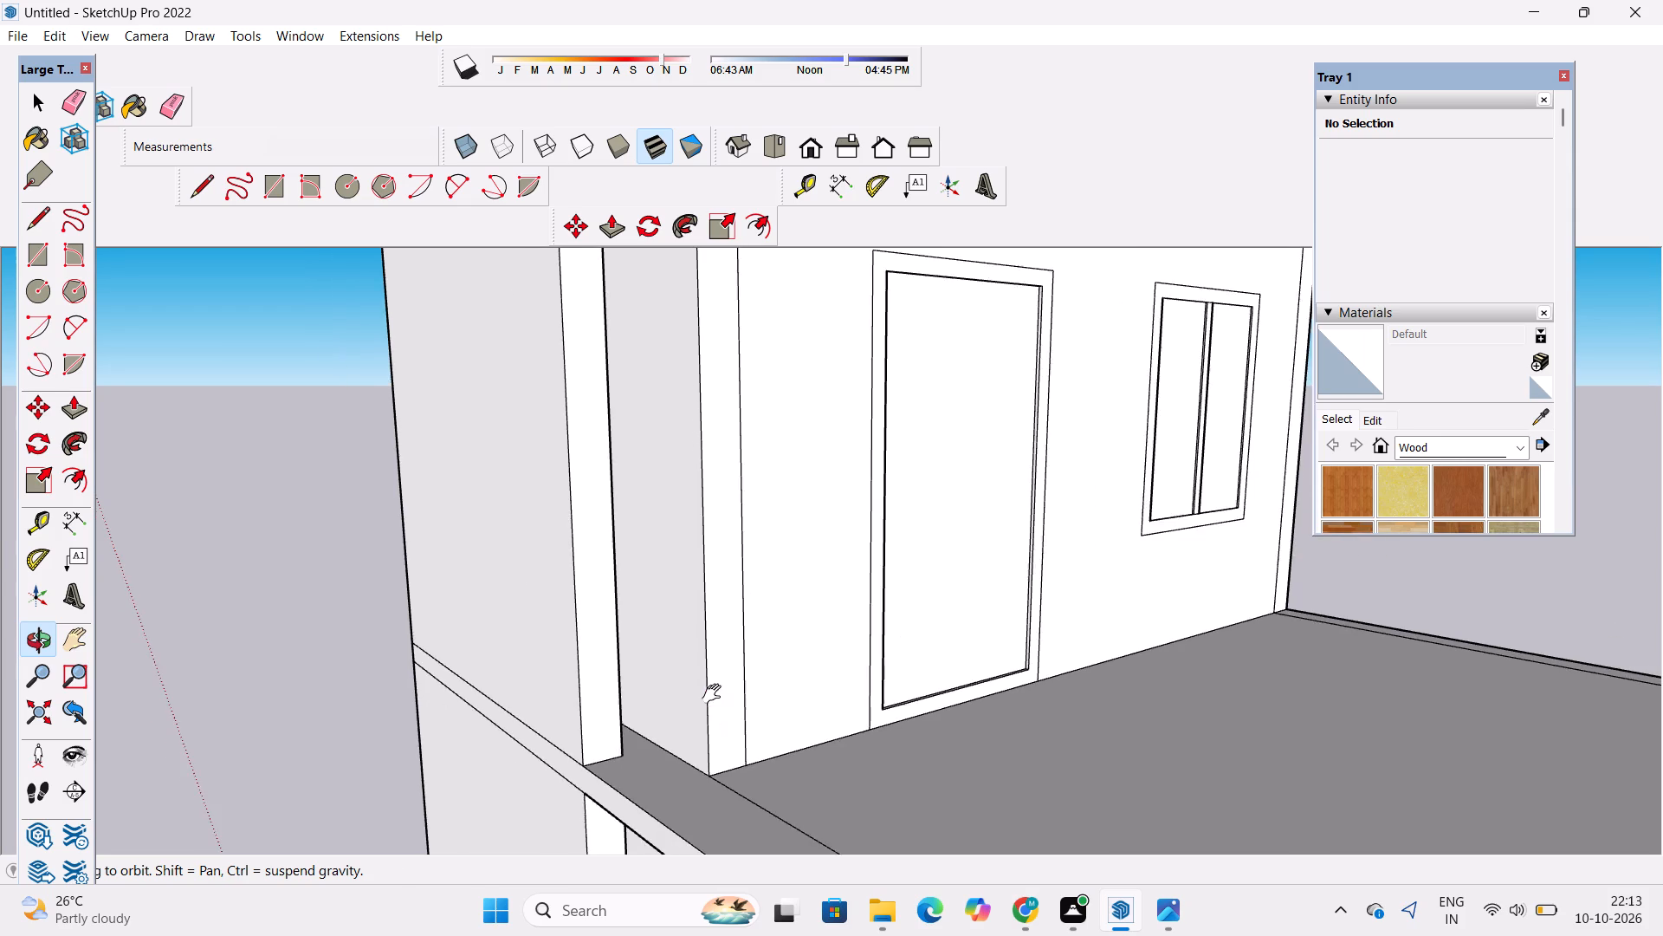
shift+drag(715, 694, 765, 817)
drag(764, 799, 760, 629)
scroll(760, 584, down, 5)
shift+drag(760, 583, 767, 819)
scroll(765, 498, up, 7)
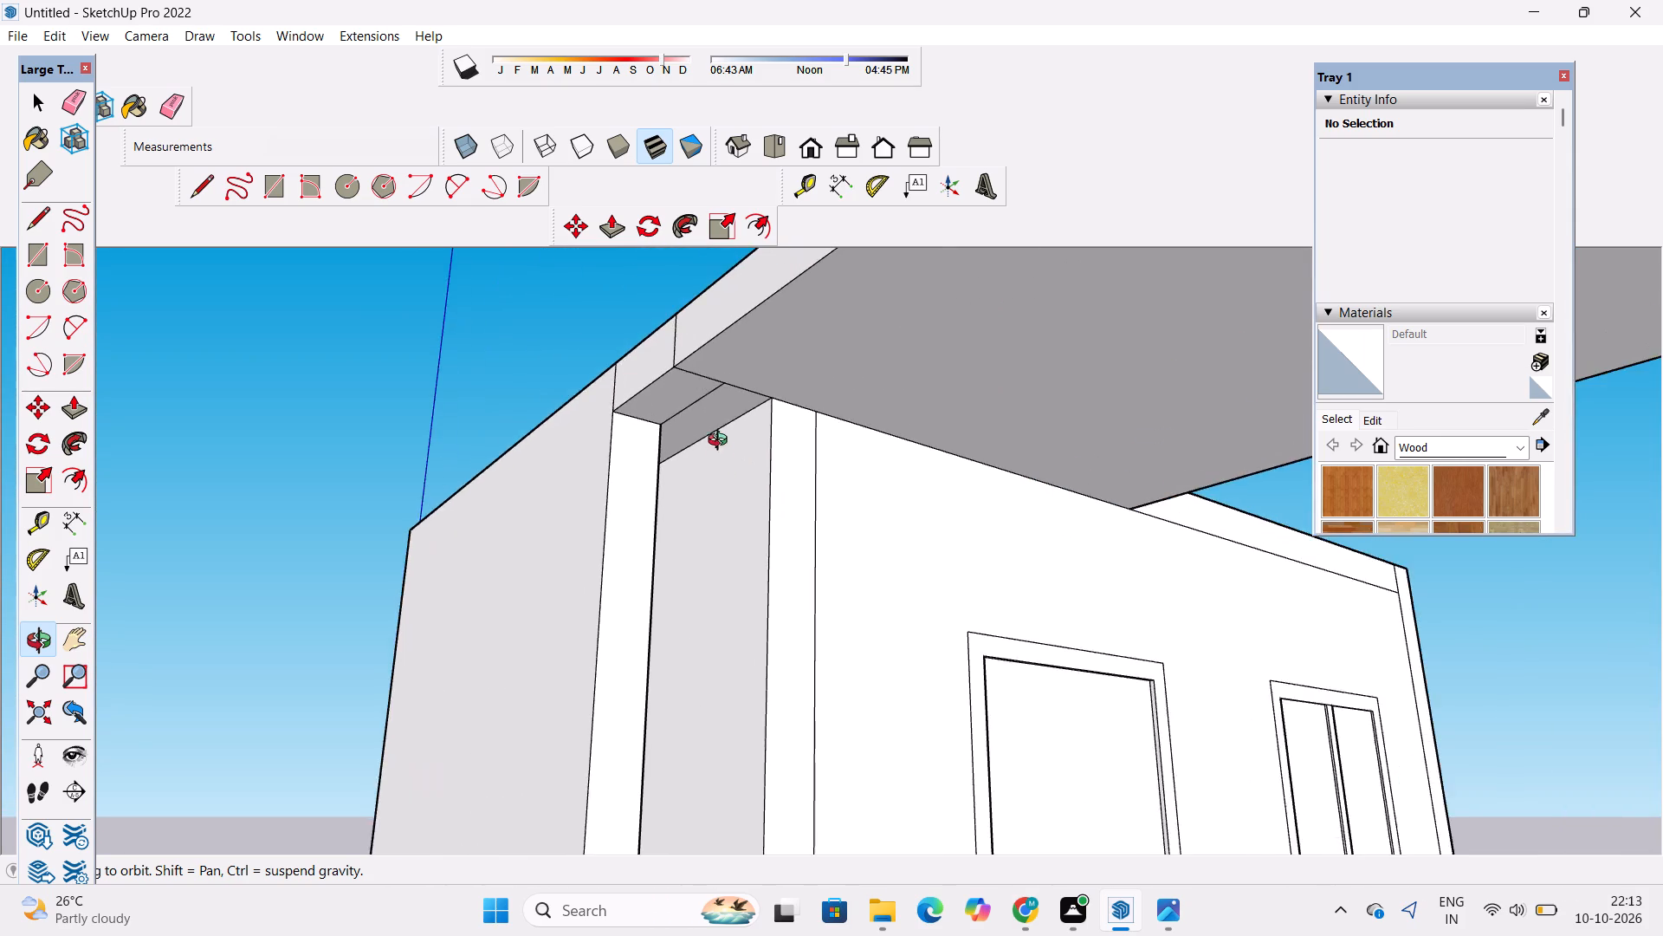
shift+drag(721, 442, 702, 488)
drag(707, 513, 928, 642)
scroll(920, 629, up, 3)
shift+drag(890, 623, 690, 535)
drag(683, 530, 575, 600)
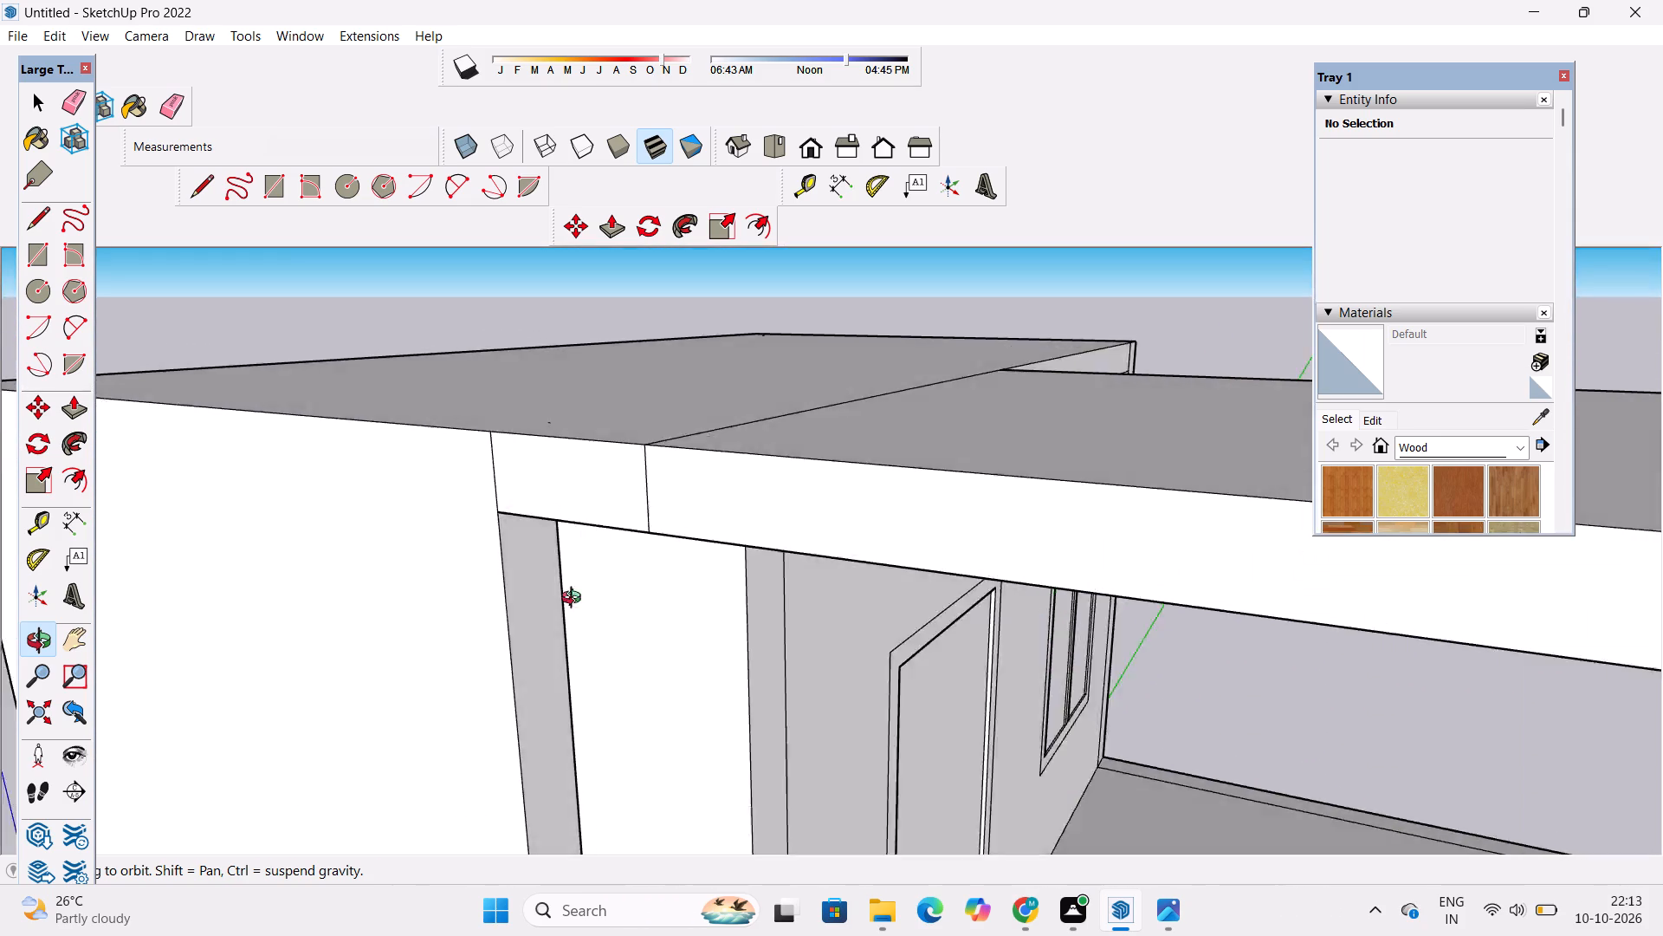
drag(575, 600, 451, 435)
scroll(526, 473, up, 3)
shift+drag(526, 470, 543, 508)
drag(543, 508, 538, 455)
key(e)
scroll(550, 425, up, 4)
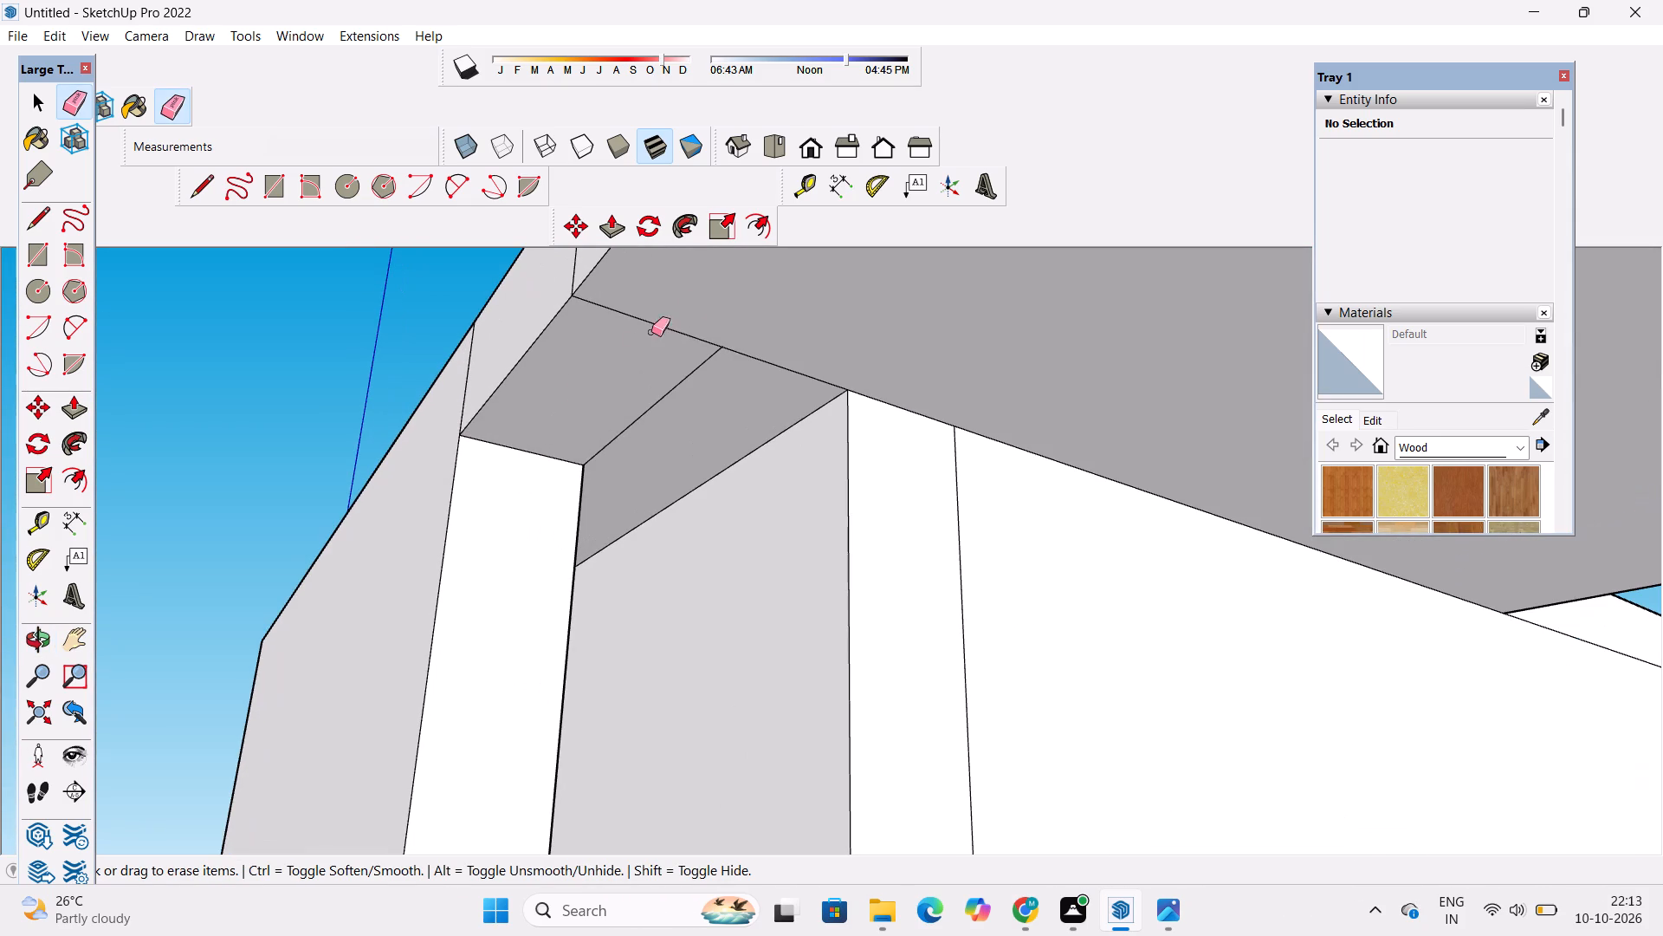
drag(719, 290, 689, 370)
drag(732, 322, 714, 360)
scroll(687, 530, down, 5)
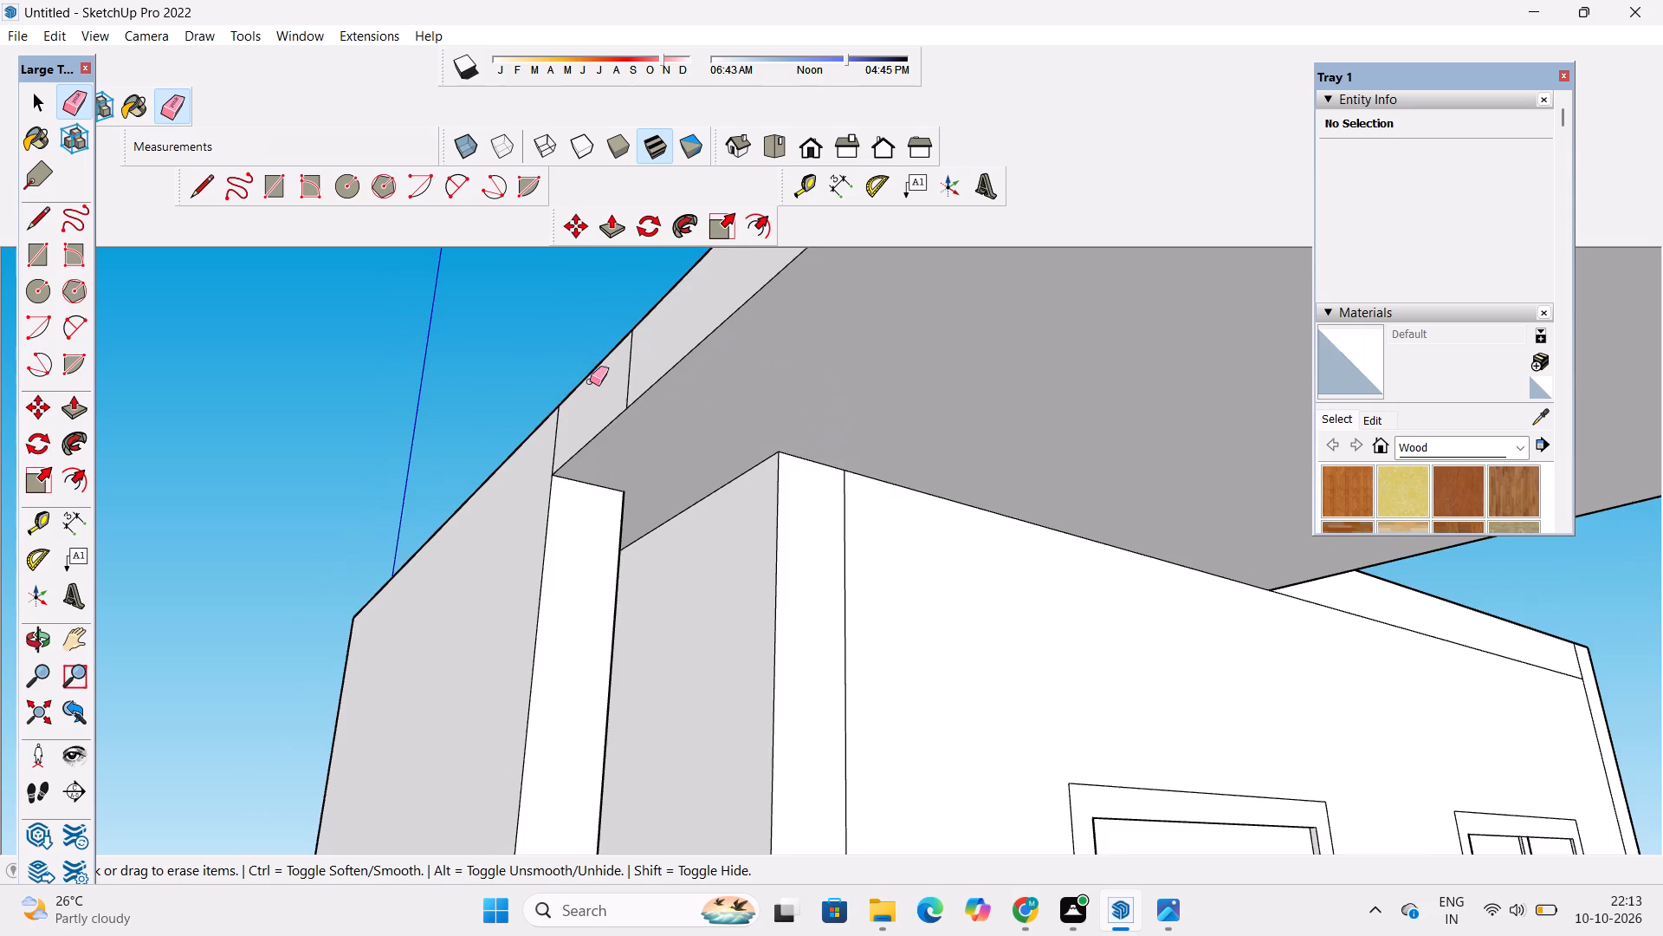
Erase the two short seam edges on the side face beside the roof slab, above the terrace's corner pillar.
scroll(590, 374, up, 5)
drag(680, 369, 630, 394)
drag(549, 459, 515, 496)
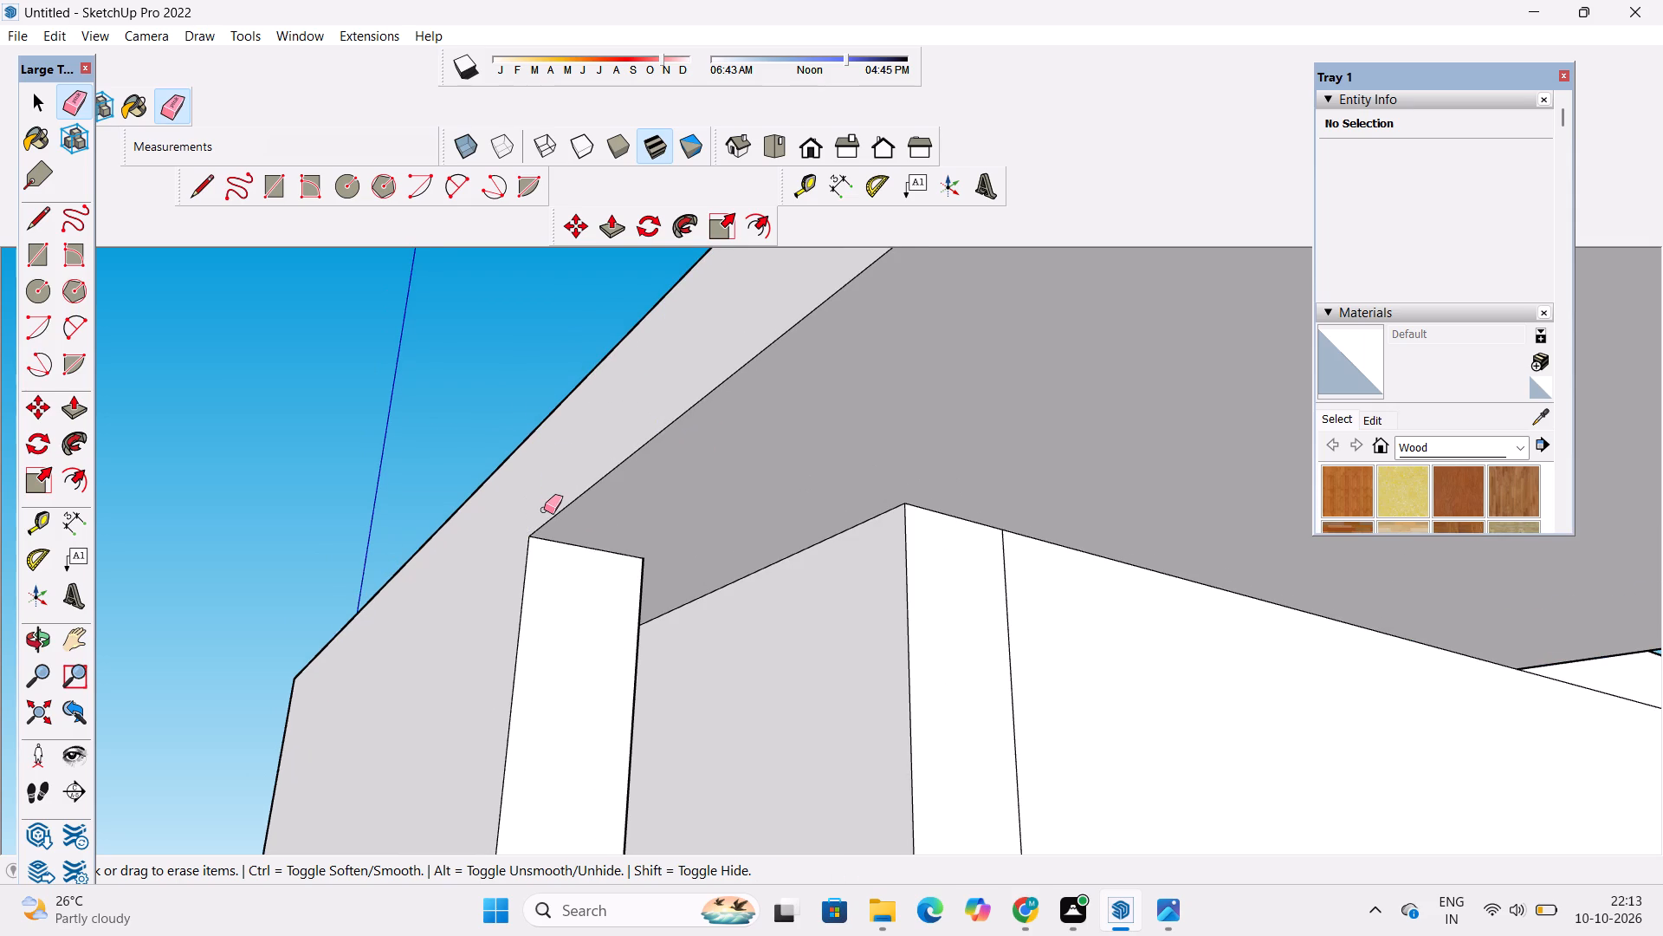
Examine the roof slab, the terrace opening and the terrace floor from the front for missing or stray edges.
key(o)
scroll(527, 456, down, 6)
drag(527, 471, 725, 614)
scroll(725, 614, down, 4)
shift+drag(747, 645, 631, 567)
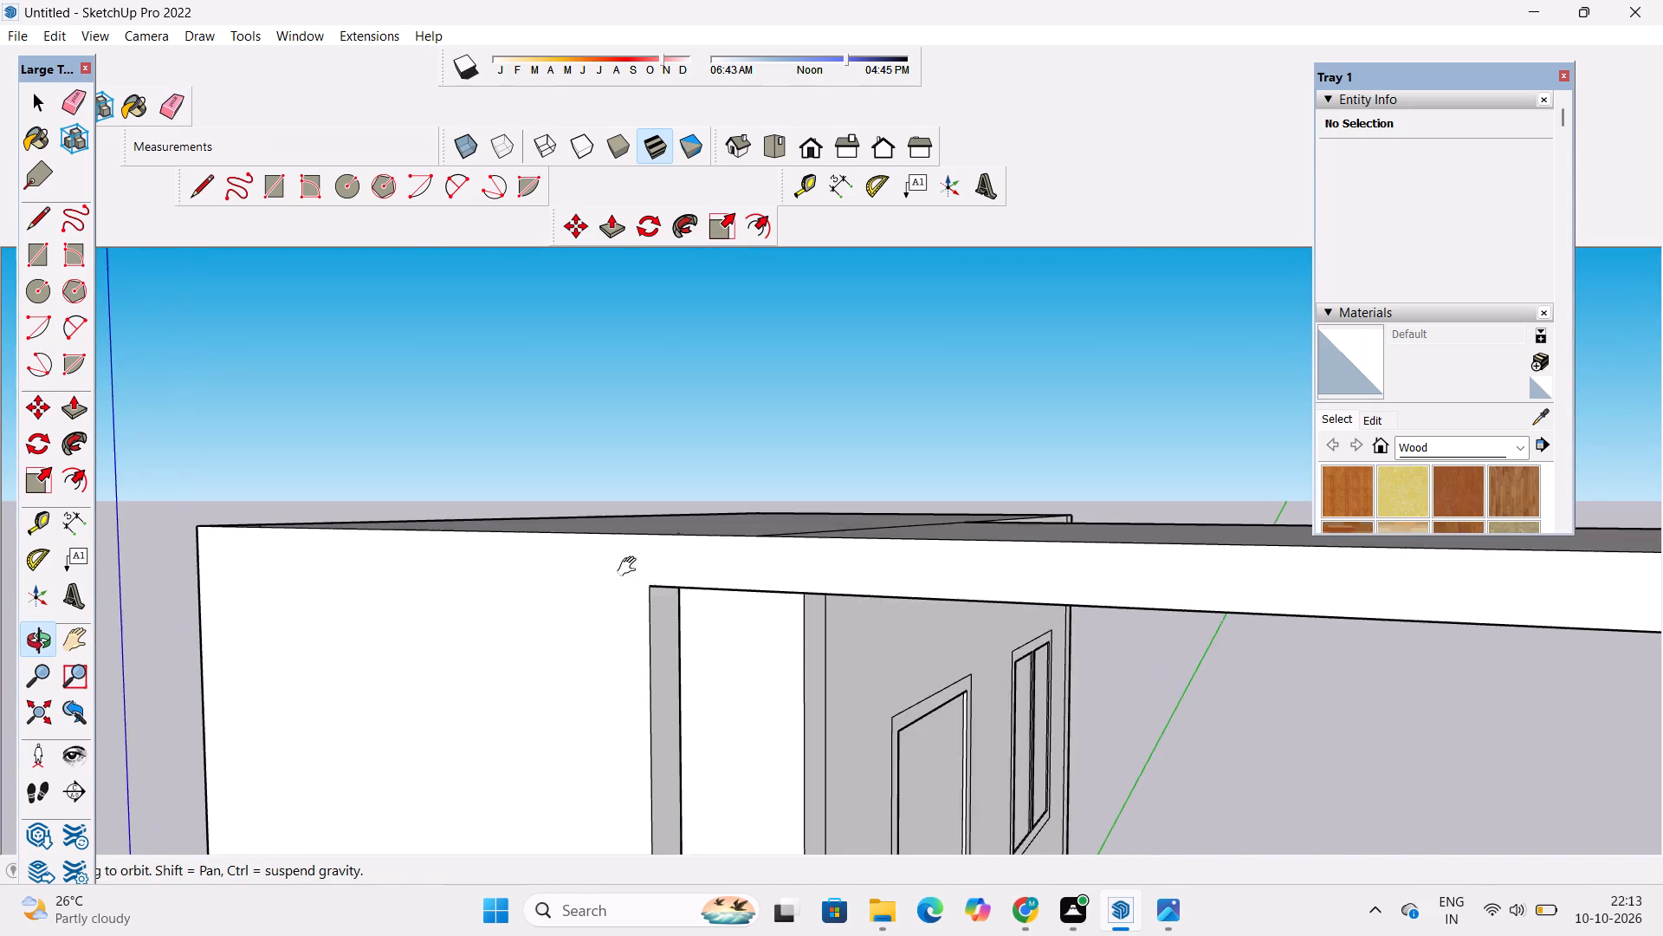
drag(637, 569, 758, 602)
drag(780, 647, 672, 574)
scroll(672, 568, down, 2)
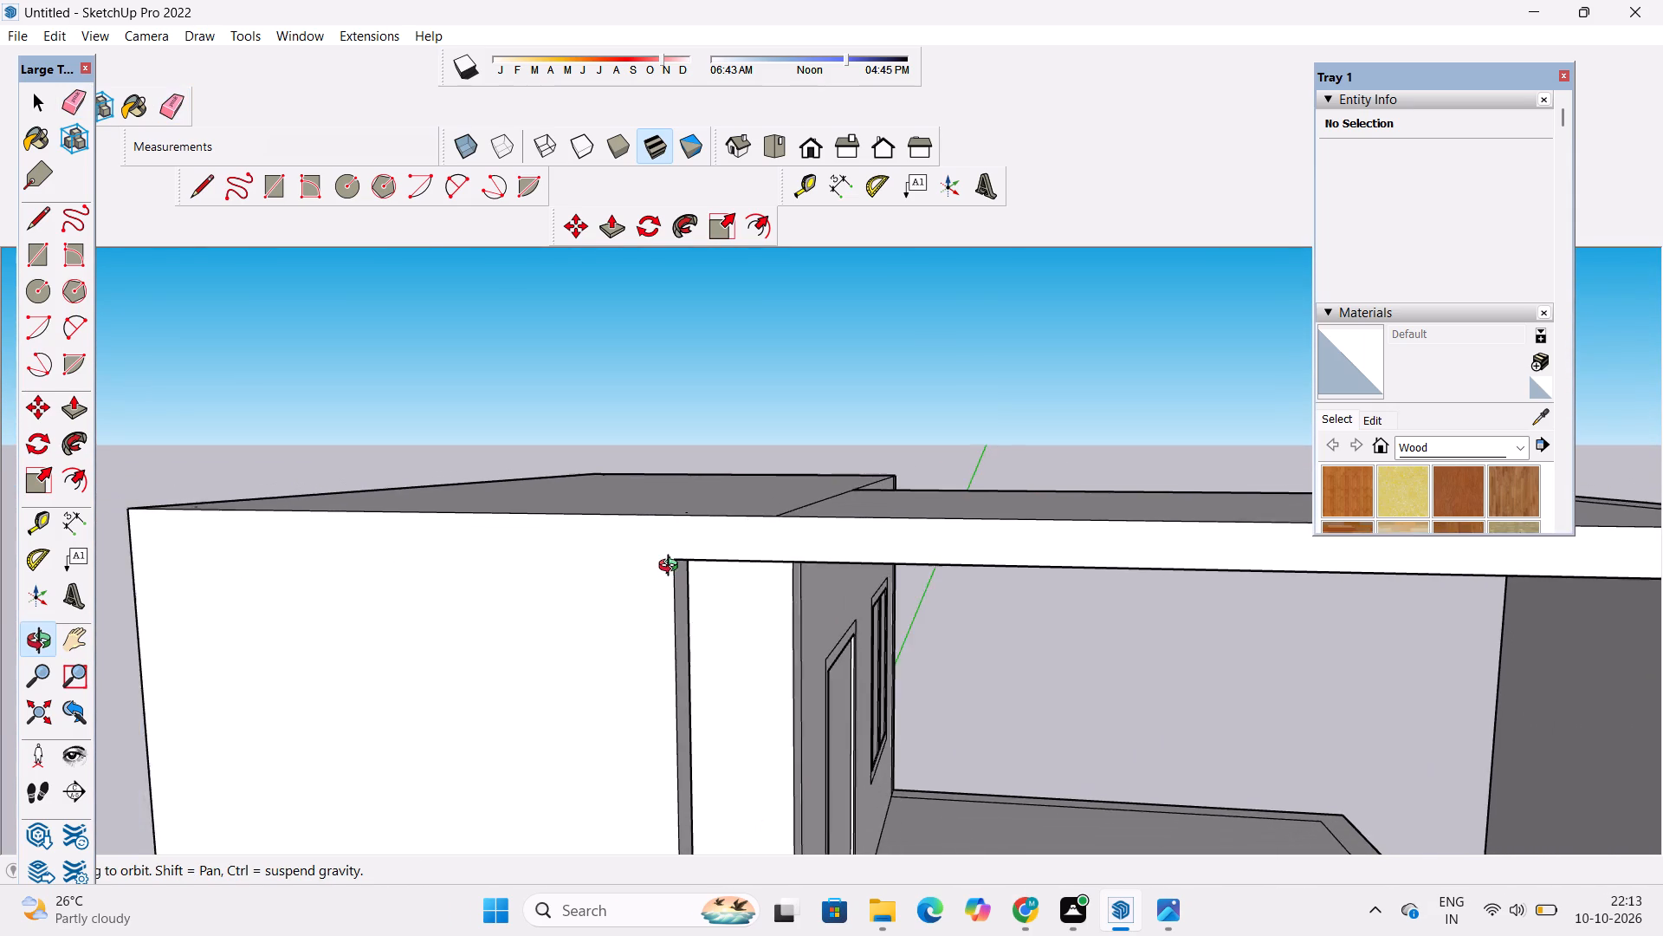
drag(672, 568, 721, 599)
scroll(729, 591, down, 3)
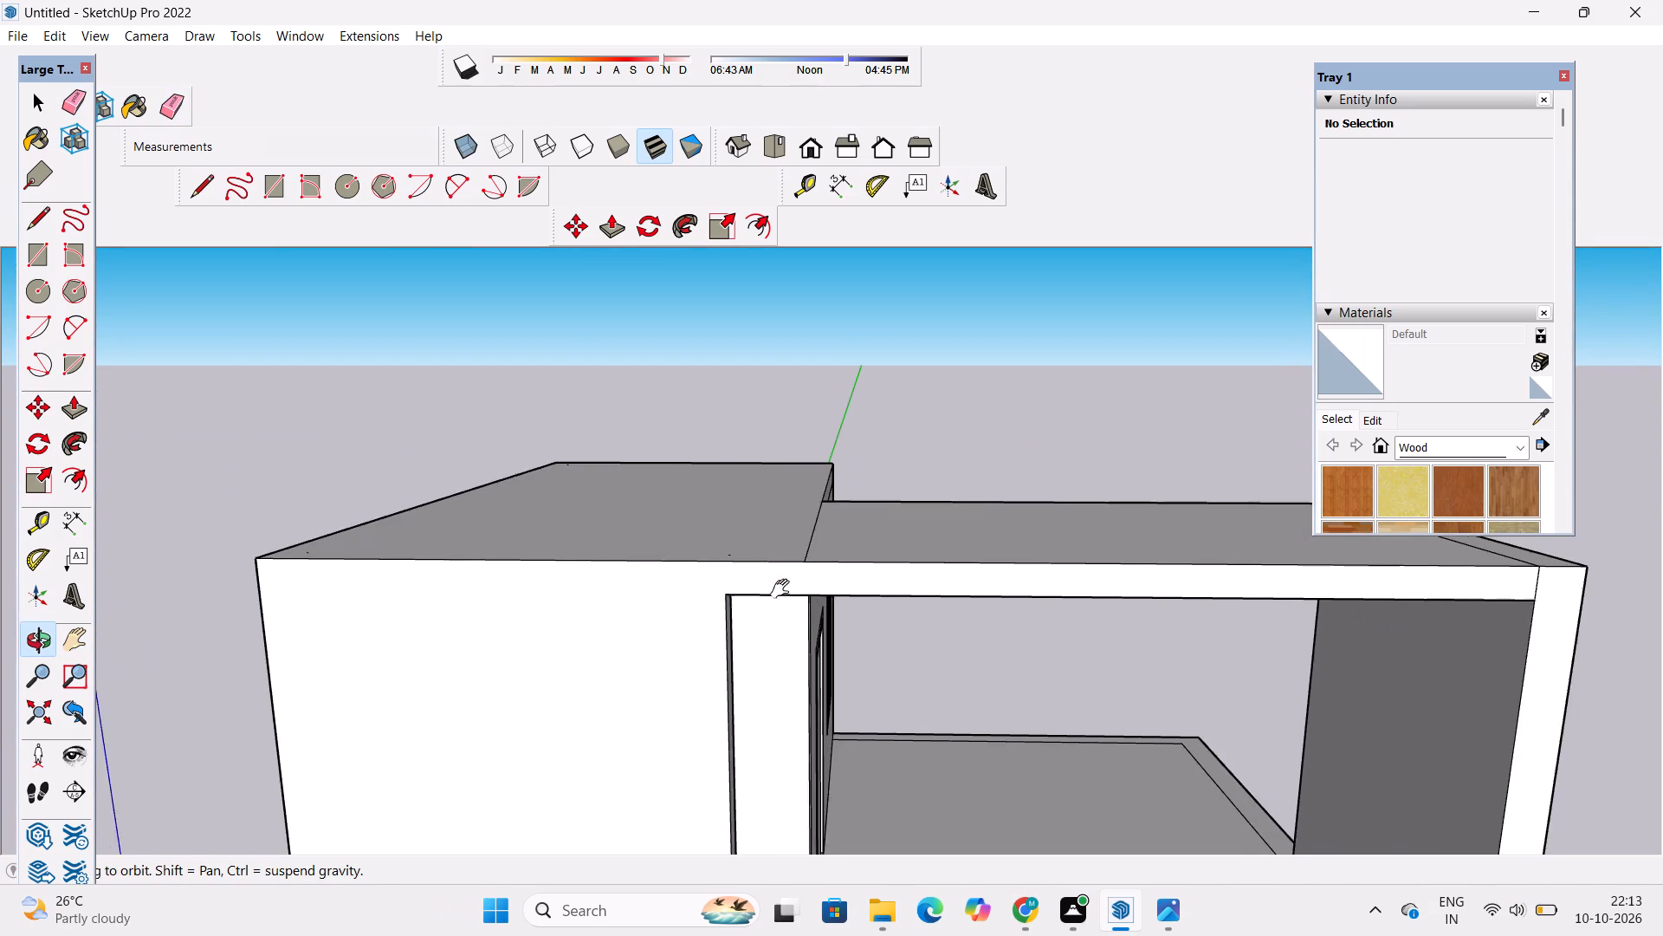
shift+drag(783, 588, 683, 588)
scroll(672, 585, down, 2)
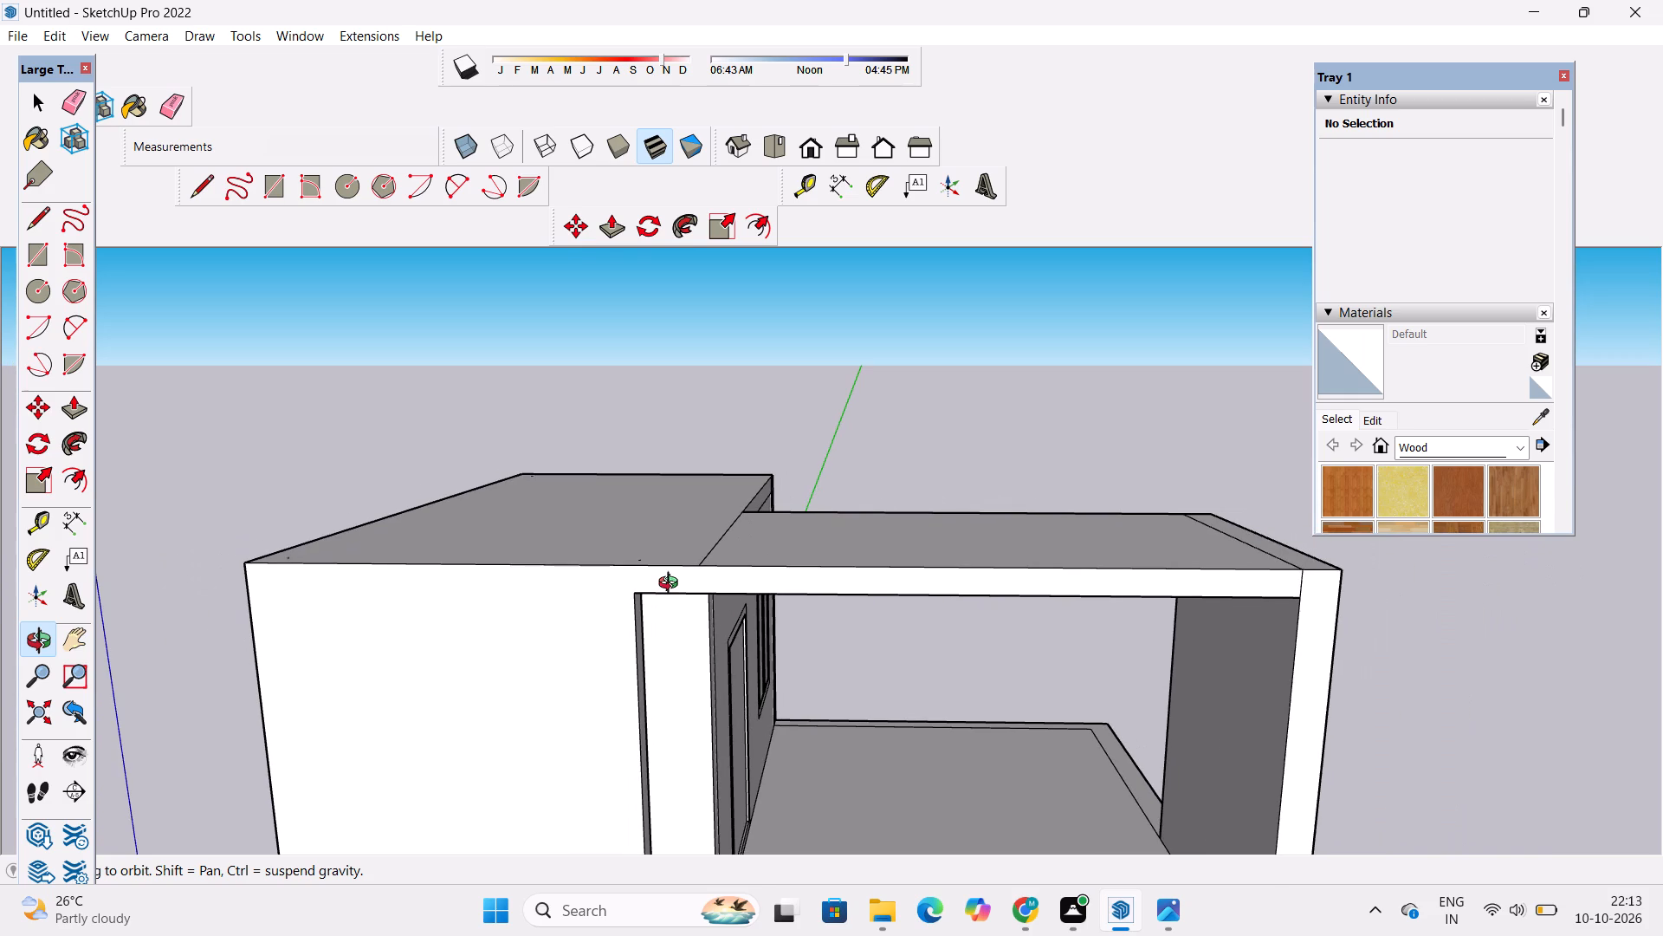
scroll(671, 582, down, 3)
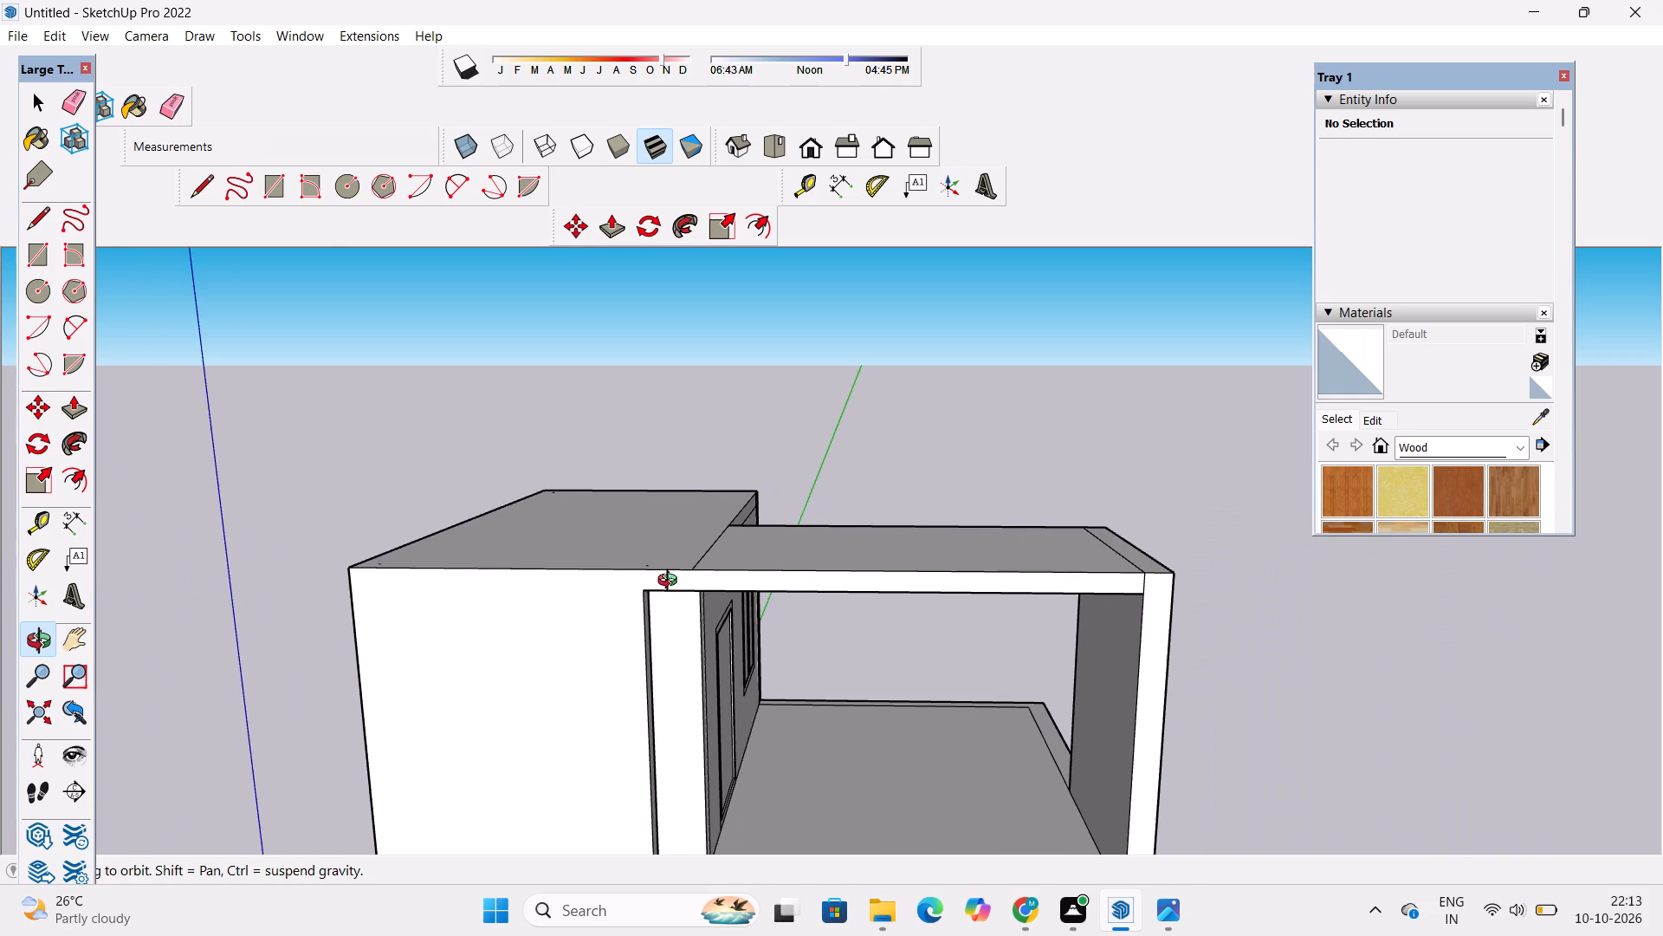
scroll(671, 582, down, 4)
drag(671, 582, 682, 604)
drag(716, 621, 703, 556)
drag(715, 575, 747, 628)
scroll(939, 654, up, 5)
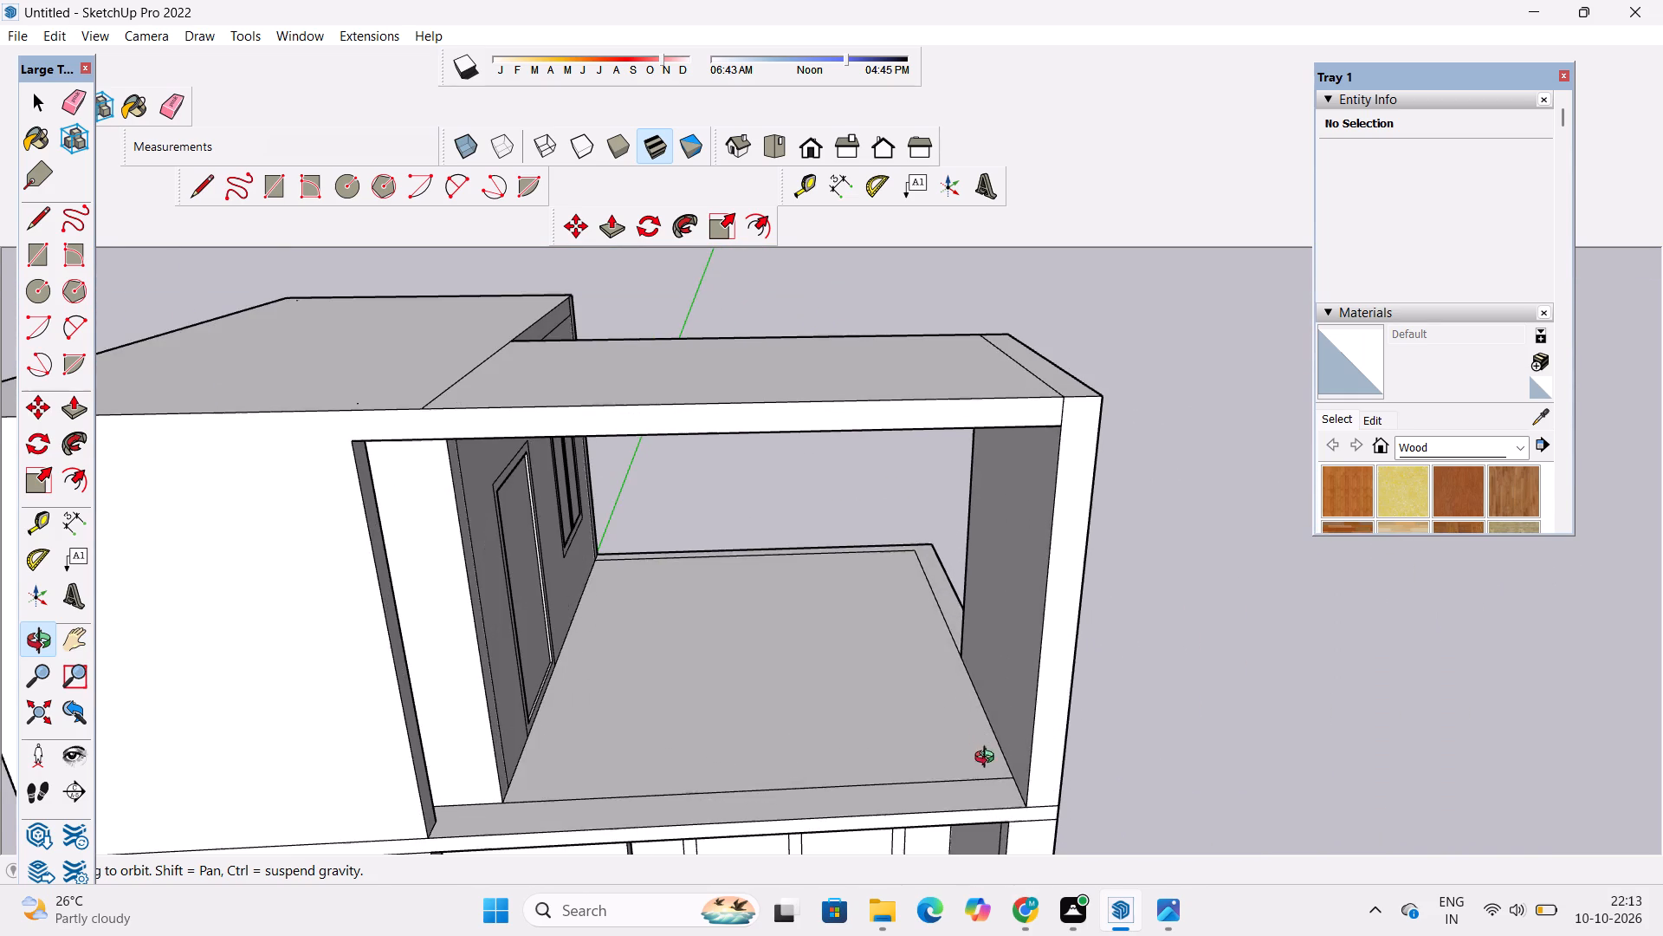
drag(988, 759, 923, 721)
shift+scroll(929, 752, up, 4)
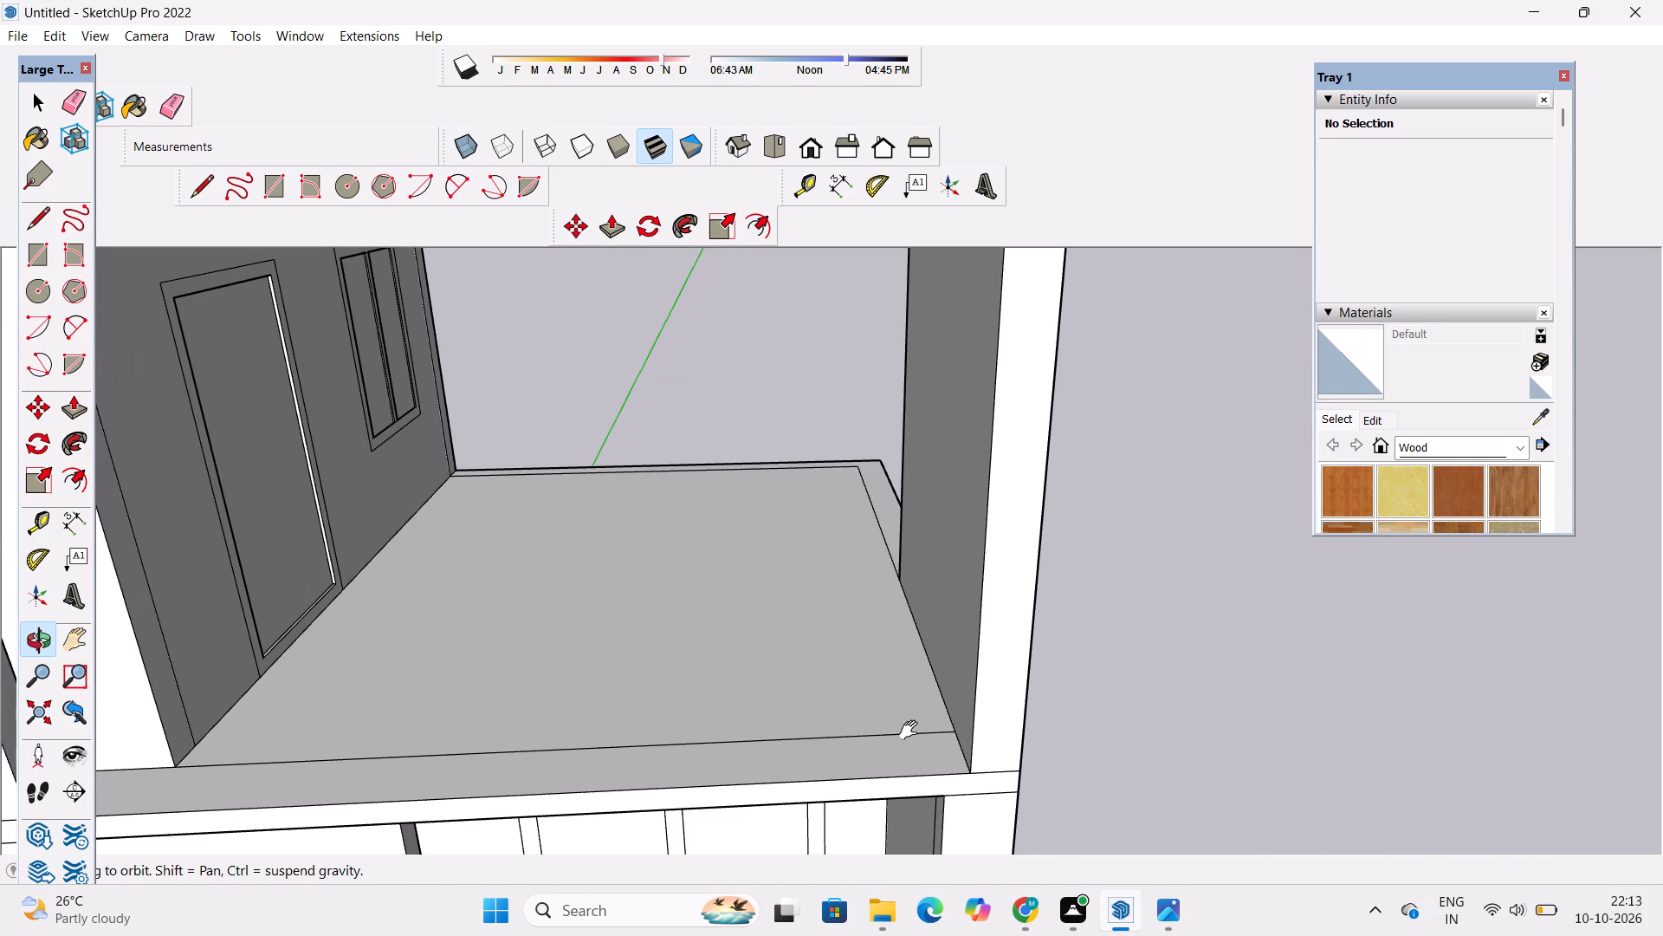
shift+scroll(912, 731, up, 1)
scroll(903, 728, down, 2)
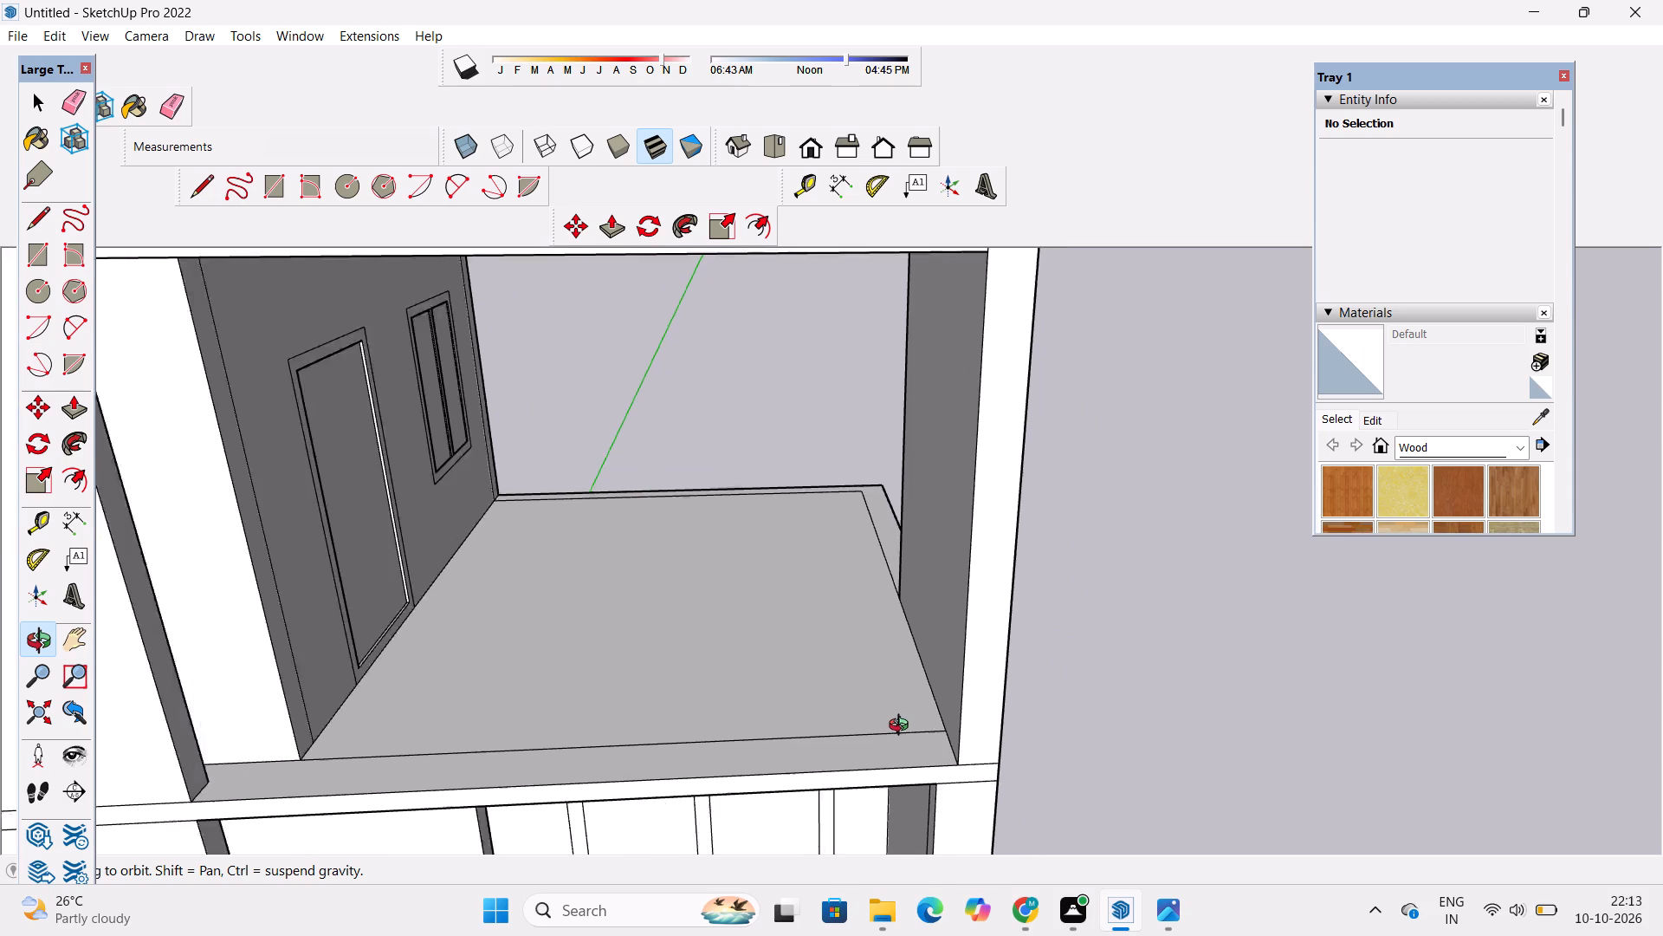
scroll(903, 727, down, 2)
shift+scroll(903, 725, down, 4)
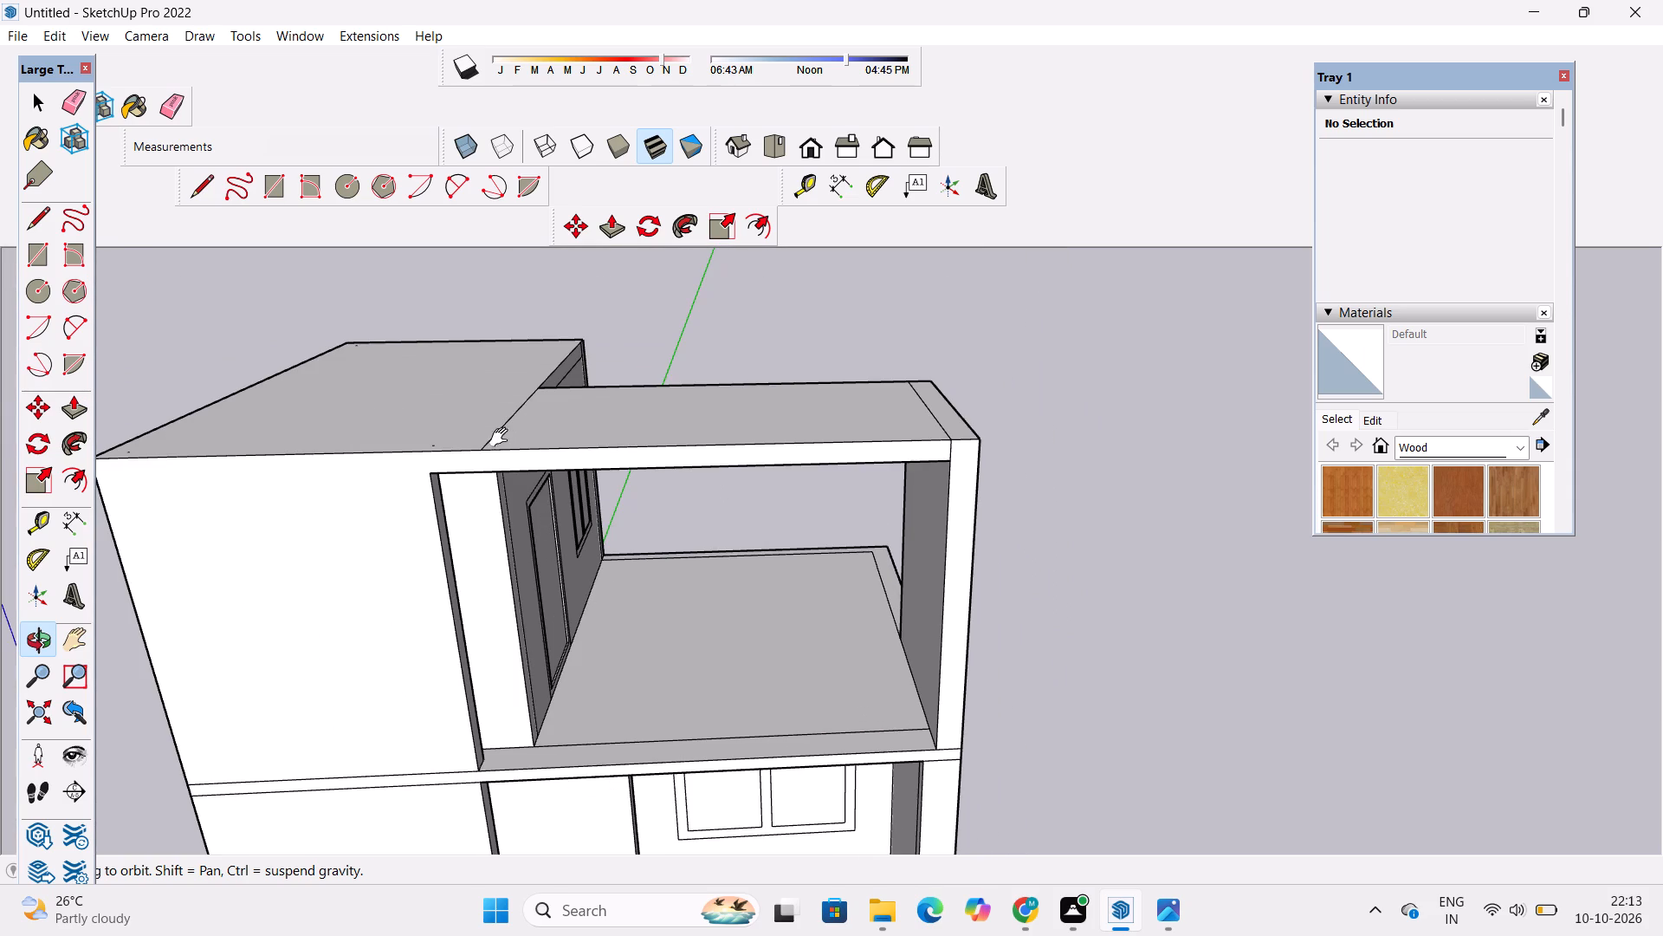
Draw a vertical line across the roof slab's front face, from the roof seam down to the inner pillar's top corner.
shift+scroll(471, 463, up, 4)
shift+drag(471, 465, 541, 474)
shift+drag(553, 474, 596, 475)
shift+scroll(596, 475, up, 1)
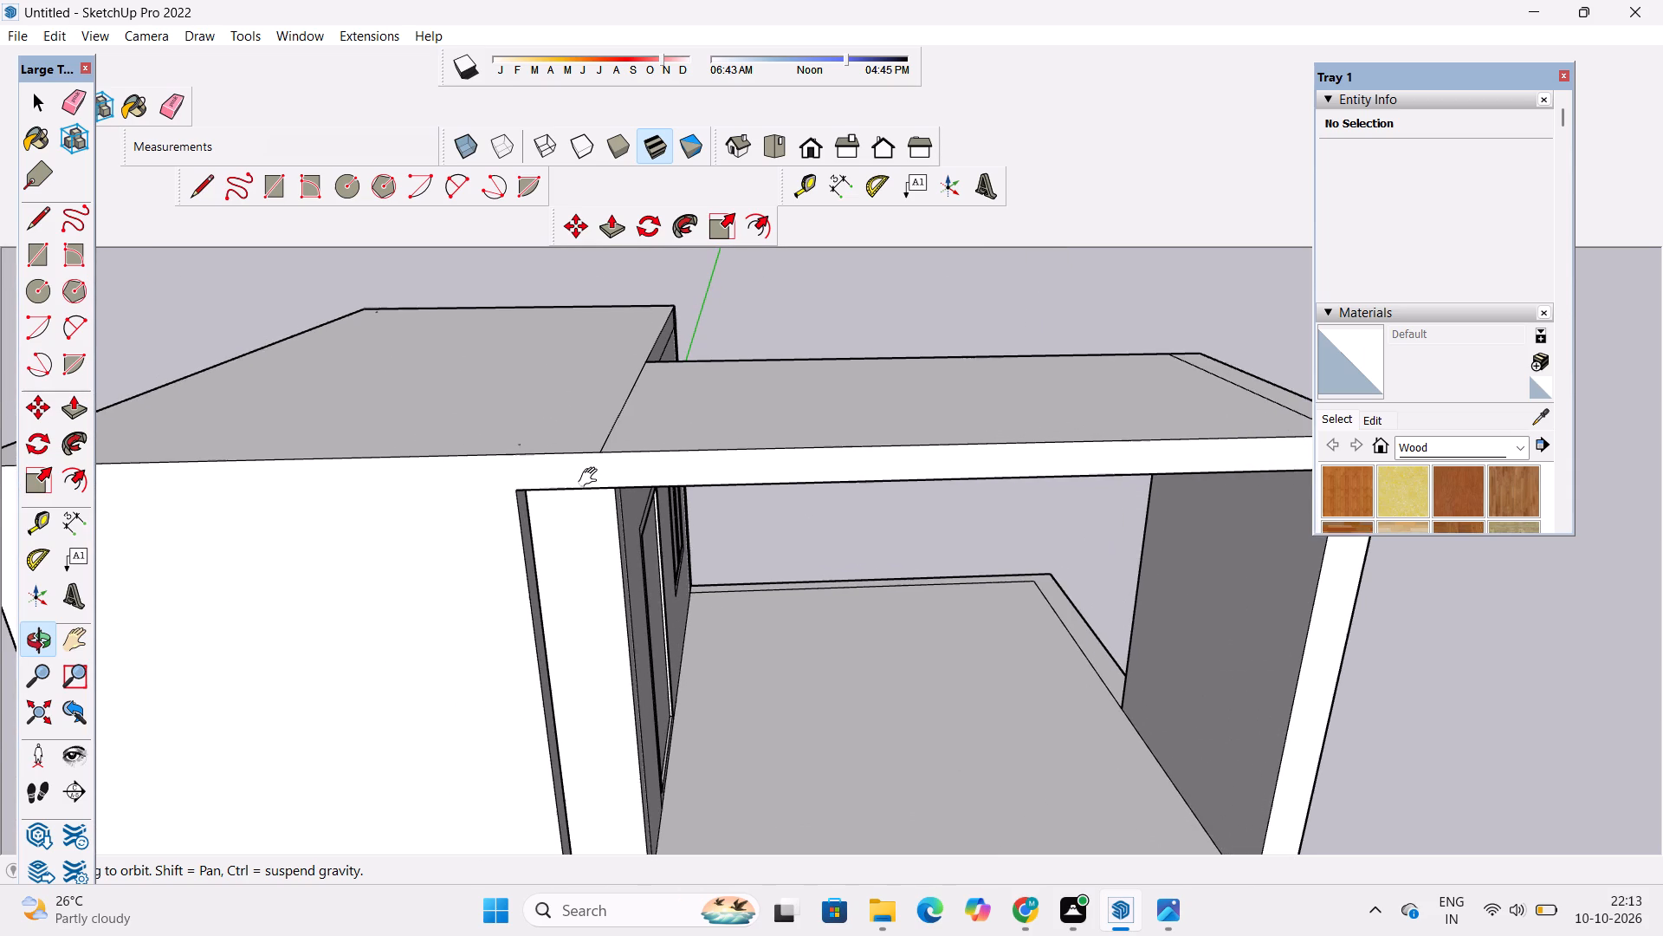
shift+drag(561, 510, 552, 525)
scroll(560, 517, up, 3)
drag(560, 517, 595, 469)
key(l)
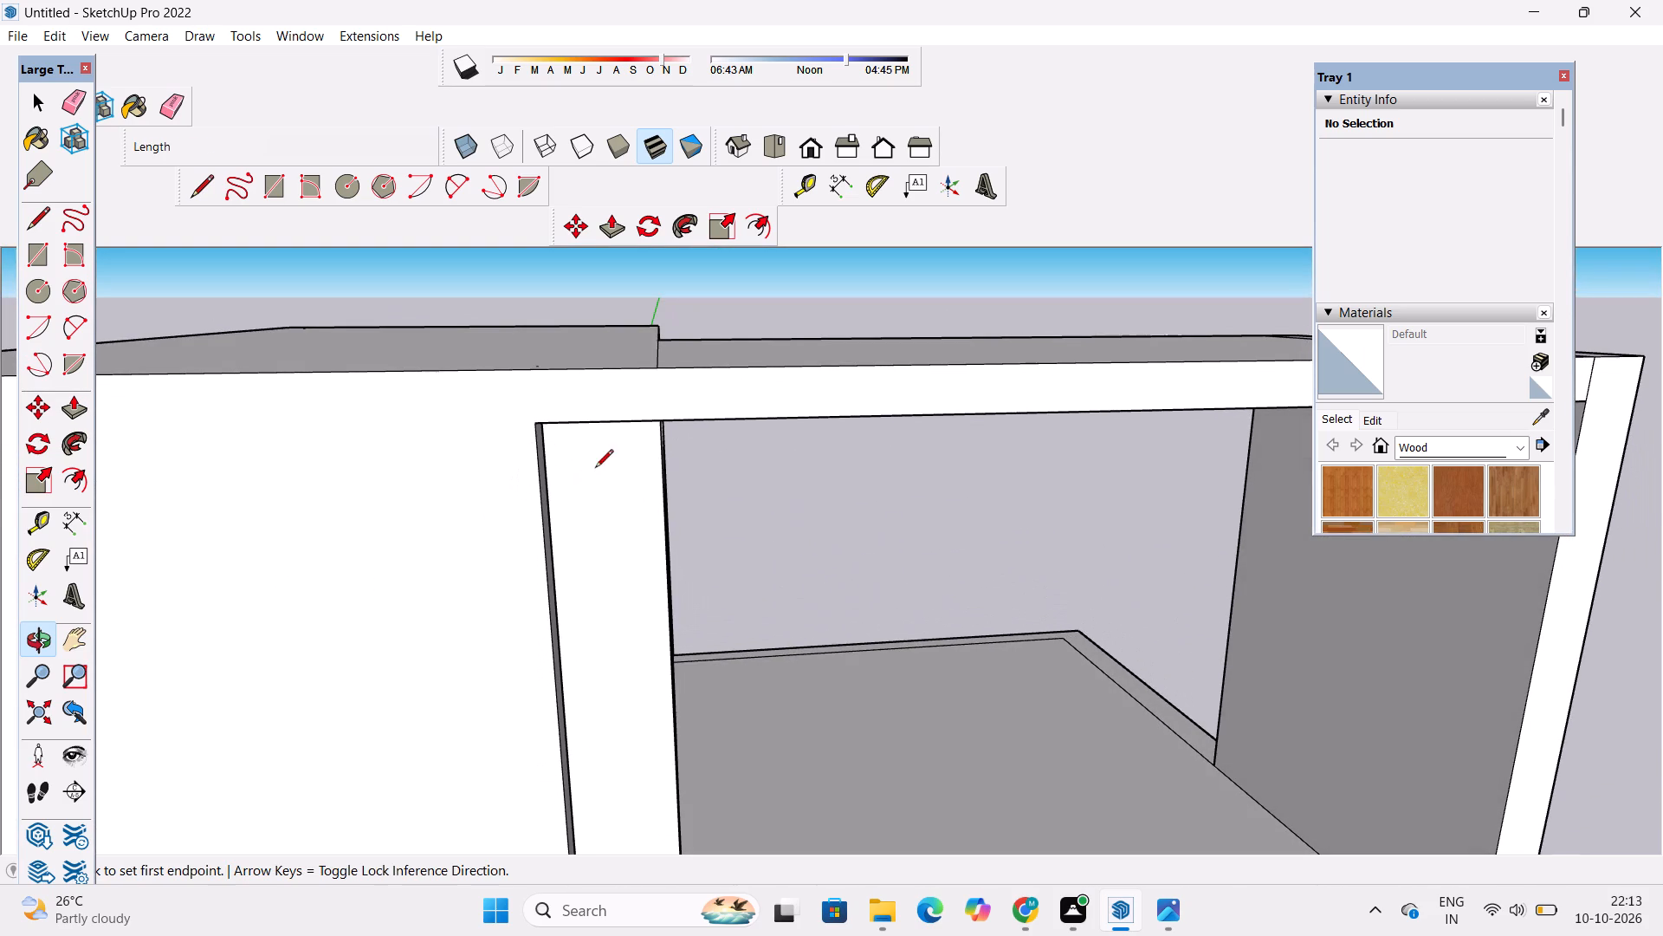
scroll(595, 469, up, 1)
scroll(670, 353, up, 4)
click(661, 359)
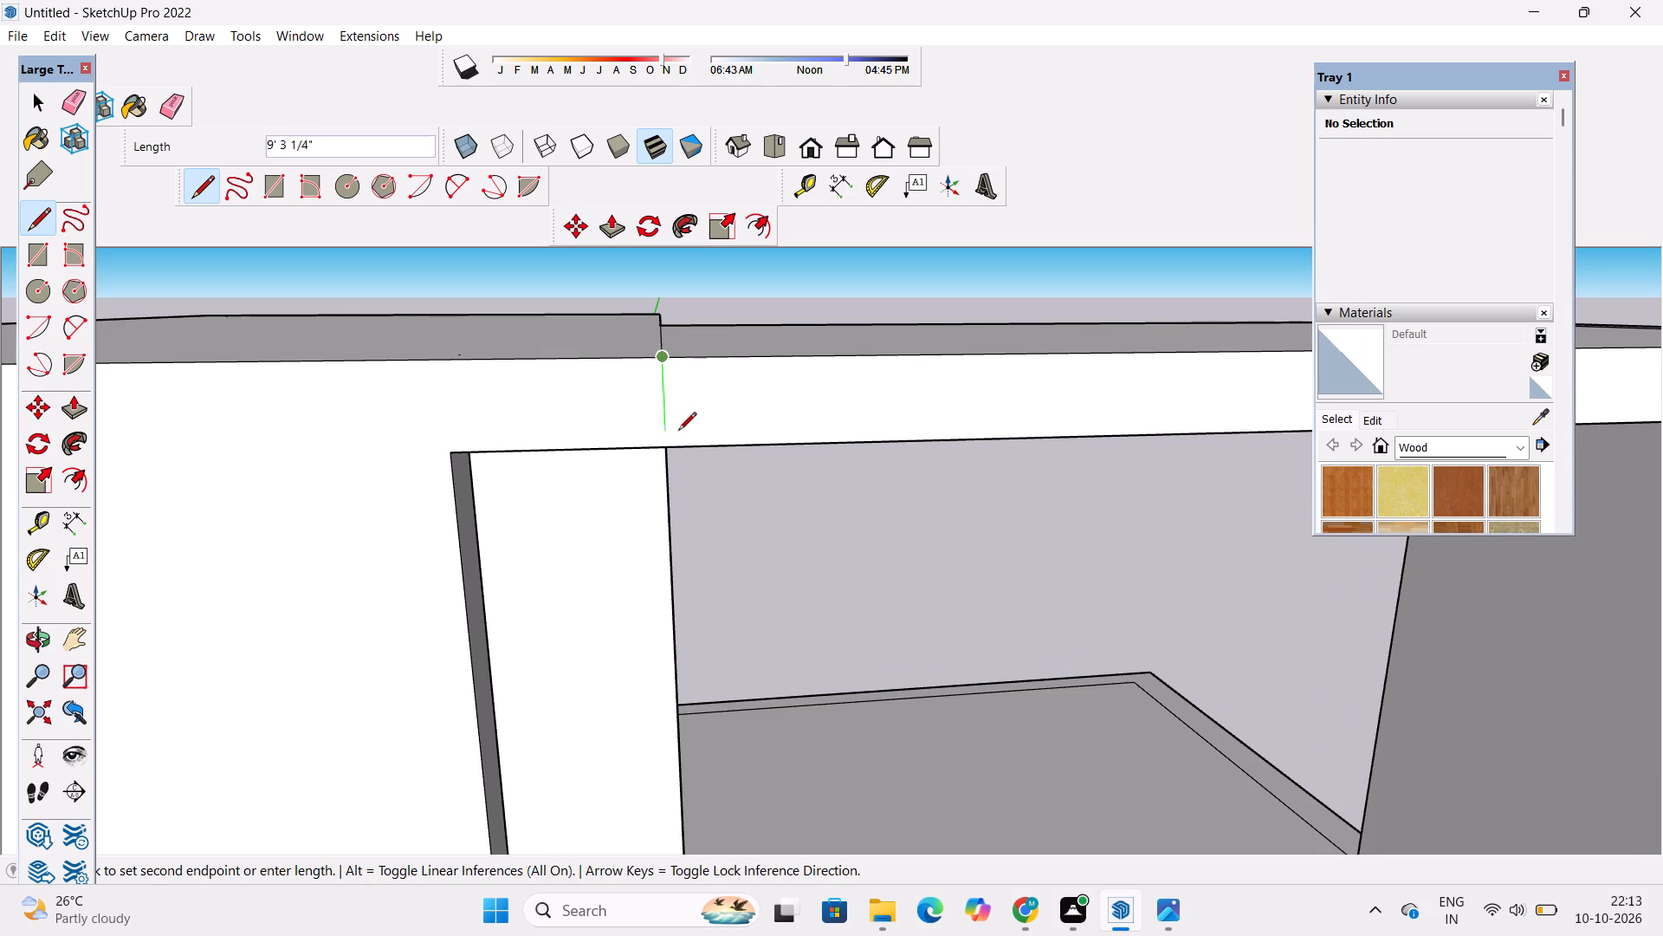
click(666, 448)
key(space)
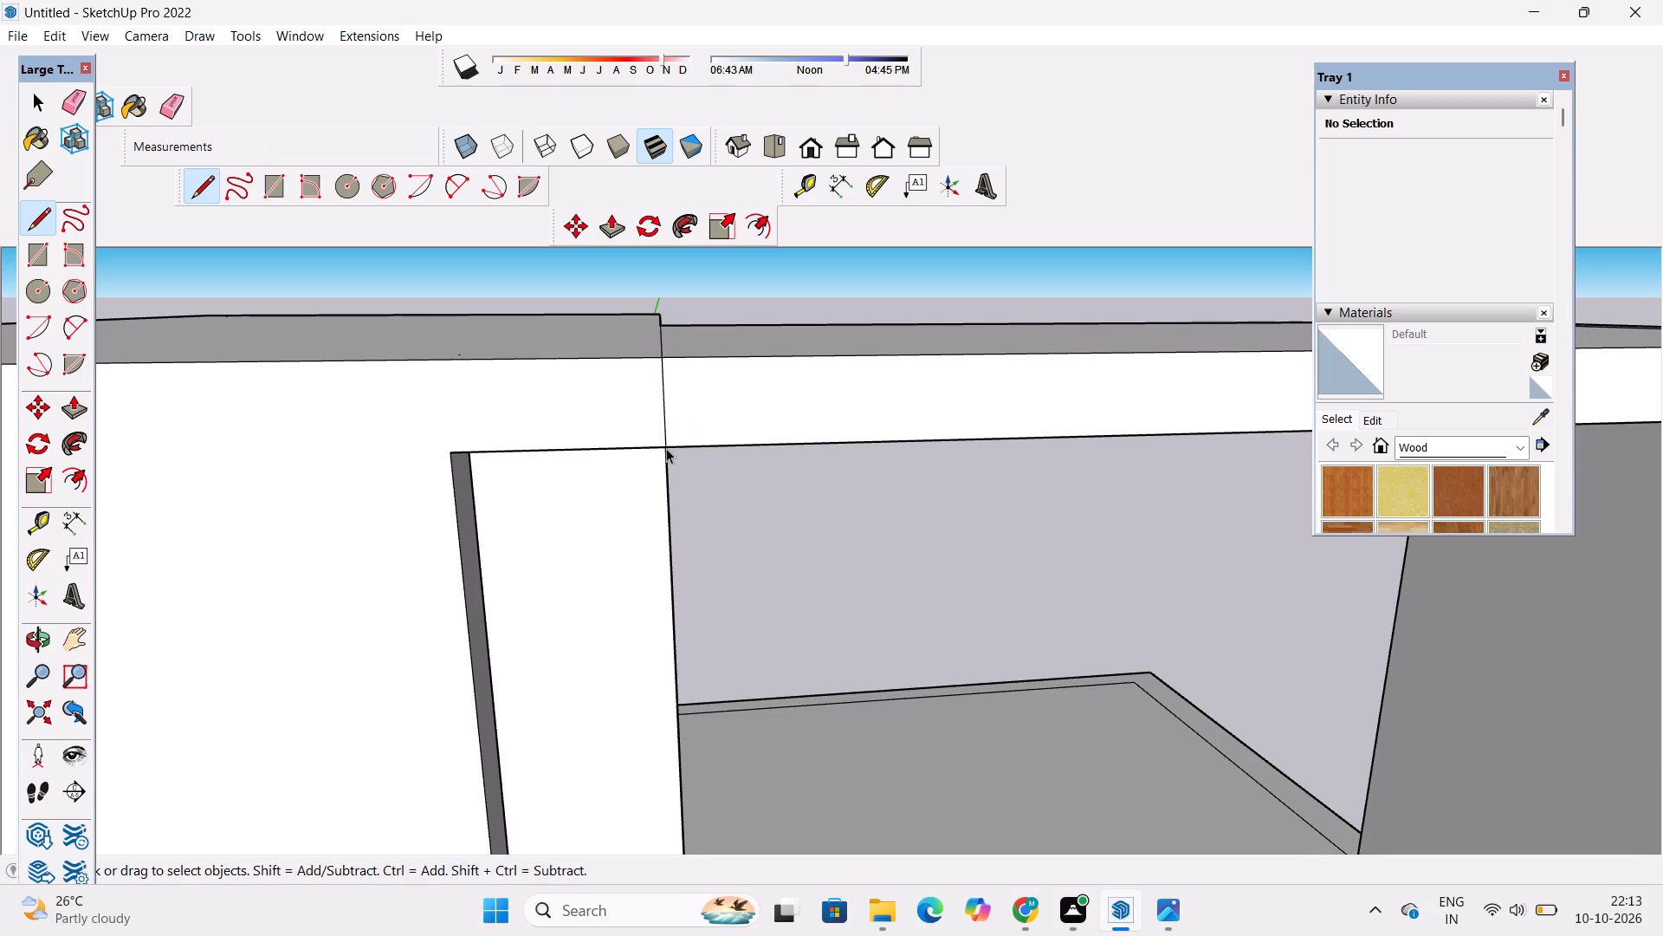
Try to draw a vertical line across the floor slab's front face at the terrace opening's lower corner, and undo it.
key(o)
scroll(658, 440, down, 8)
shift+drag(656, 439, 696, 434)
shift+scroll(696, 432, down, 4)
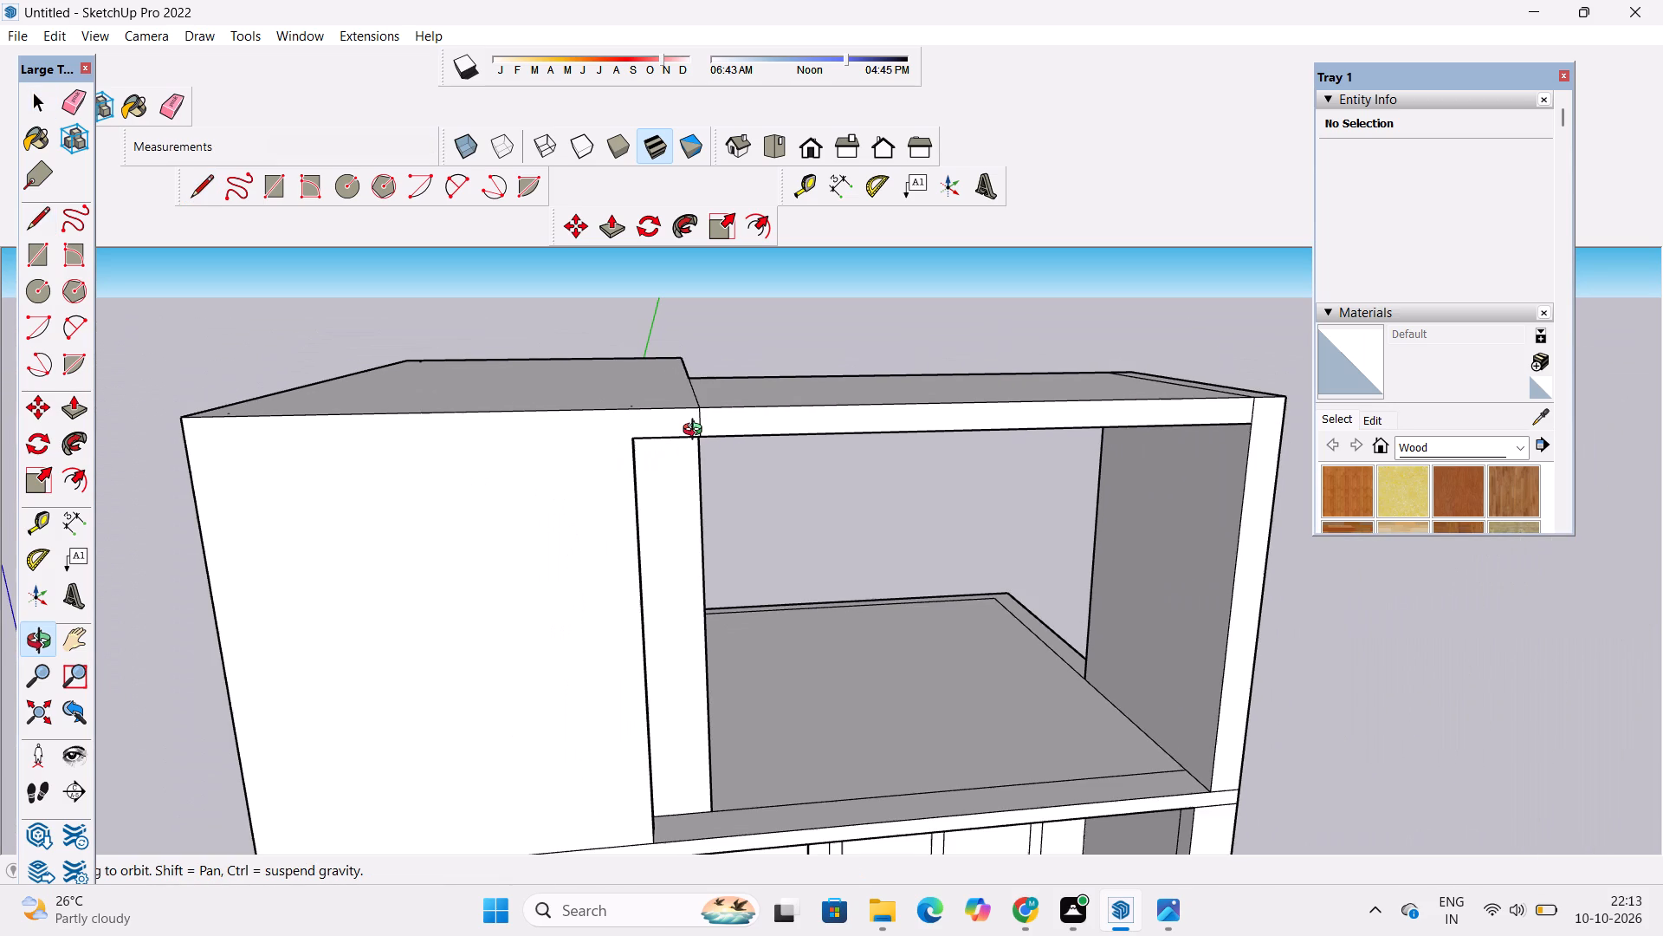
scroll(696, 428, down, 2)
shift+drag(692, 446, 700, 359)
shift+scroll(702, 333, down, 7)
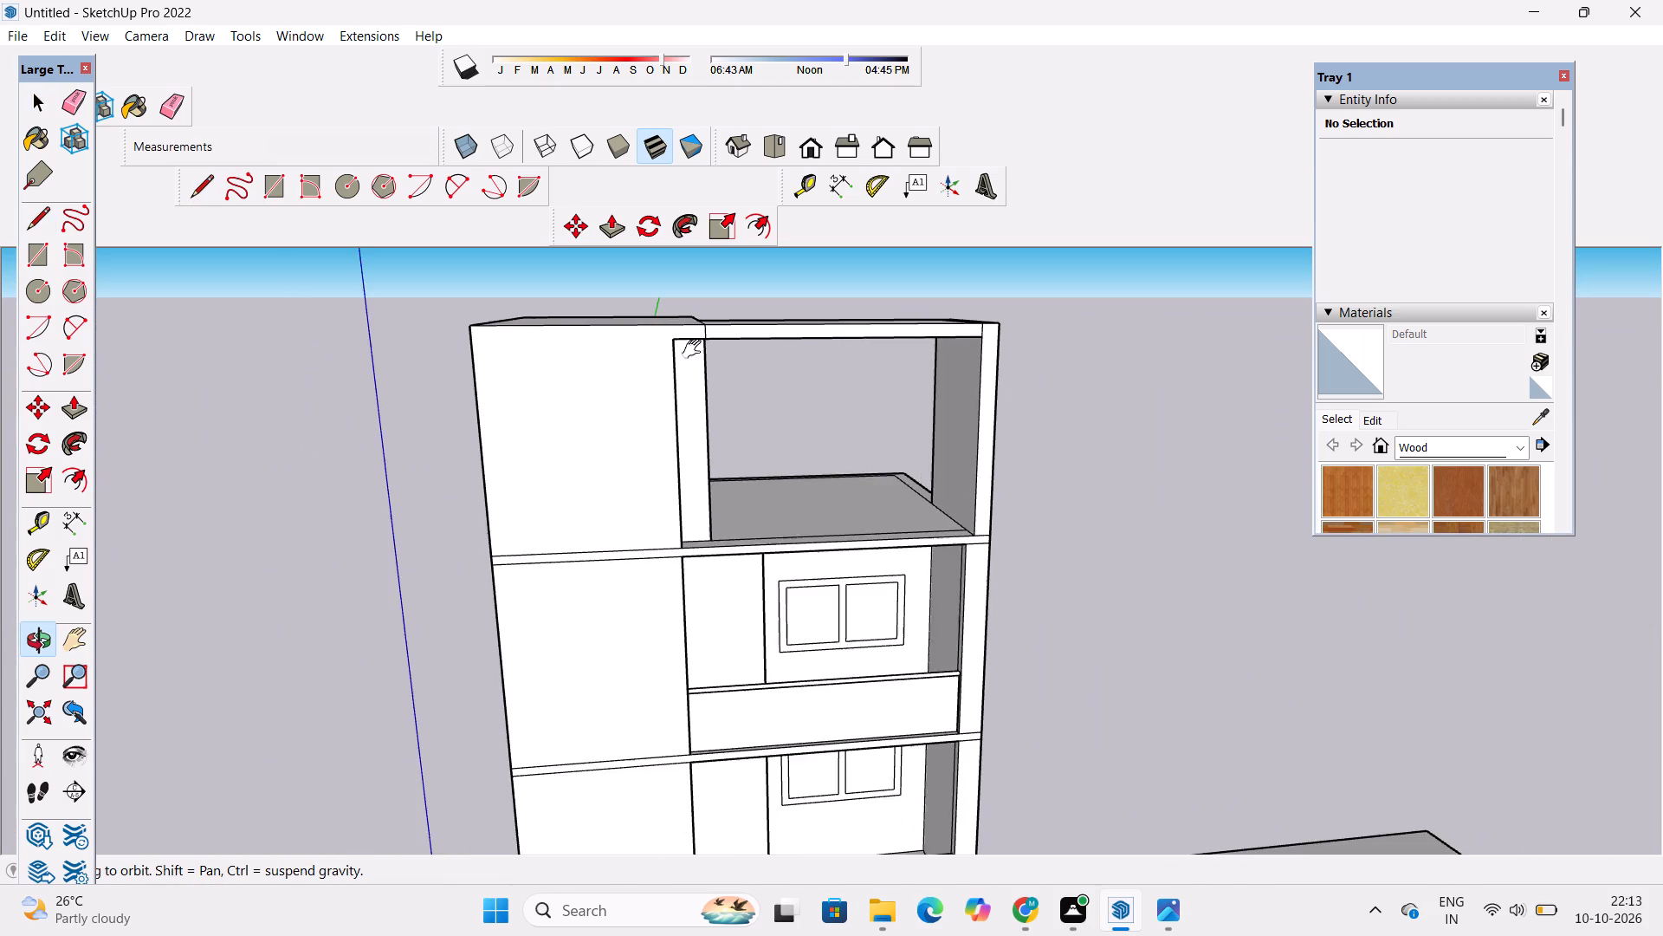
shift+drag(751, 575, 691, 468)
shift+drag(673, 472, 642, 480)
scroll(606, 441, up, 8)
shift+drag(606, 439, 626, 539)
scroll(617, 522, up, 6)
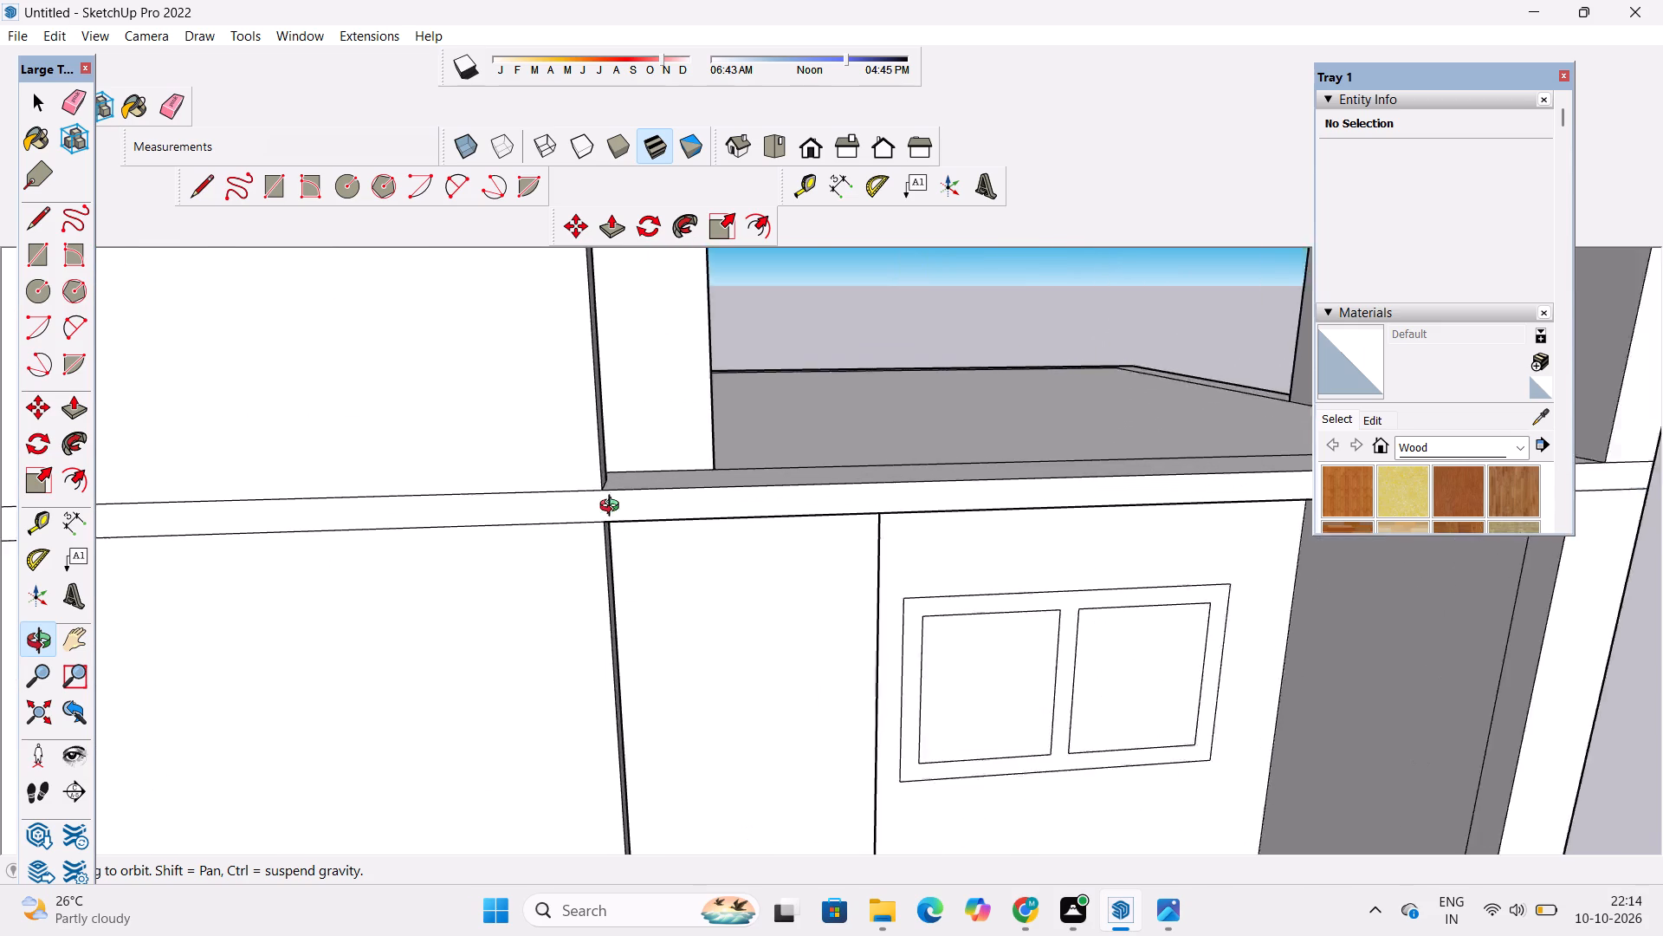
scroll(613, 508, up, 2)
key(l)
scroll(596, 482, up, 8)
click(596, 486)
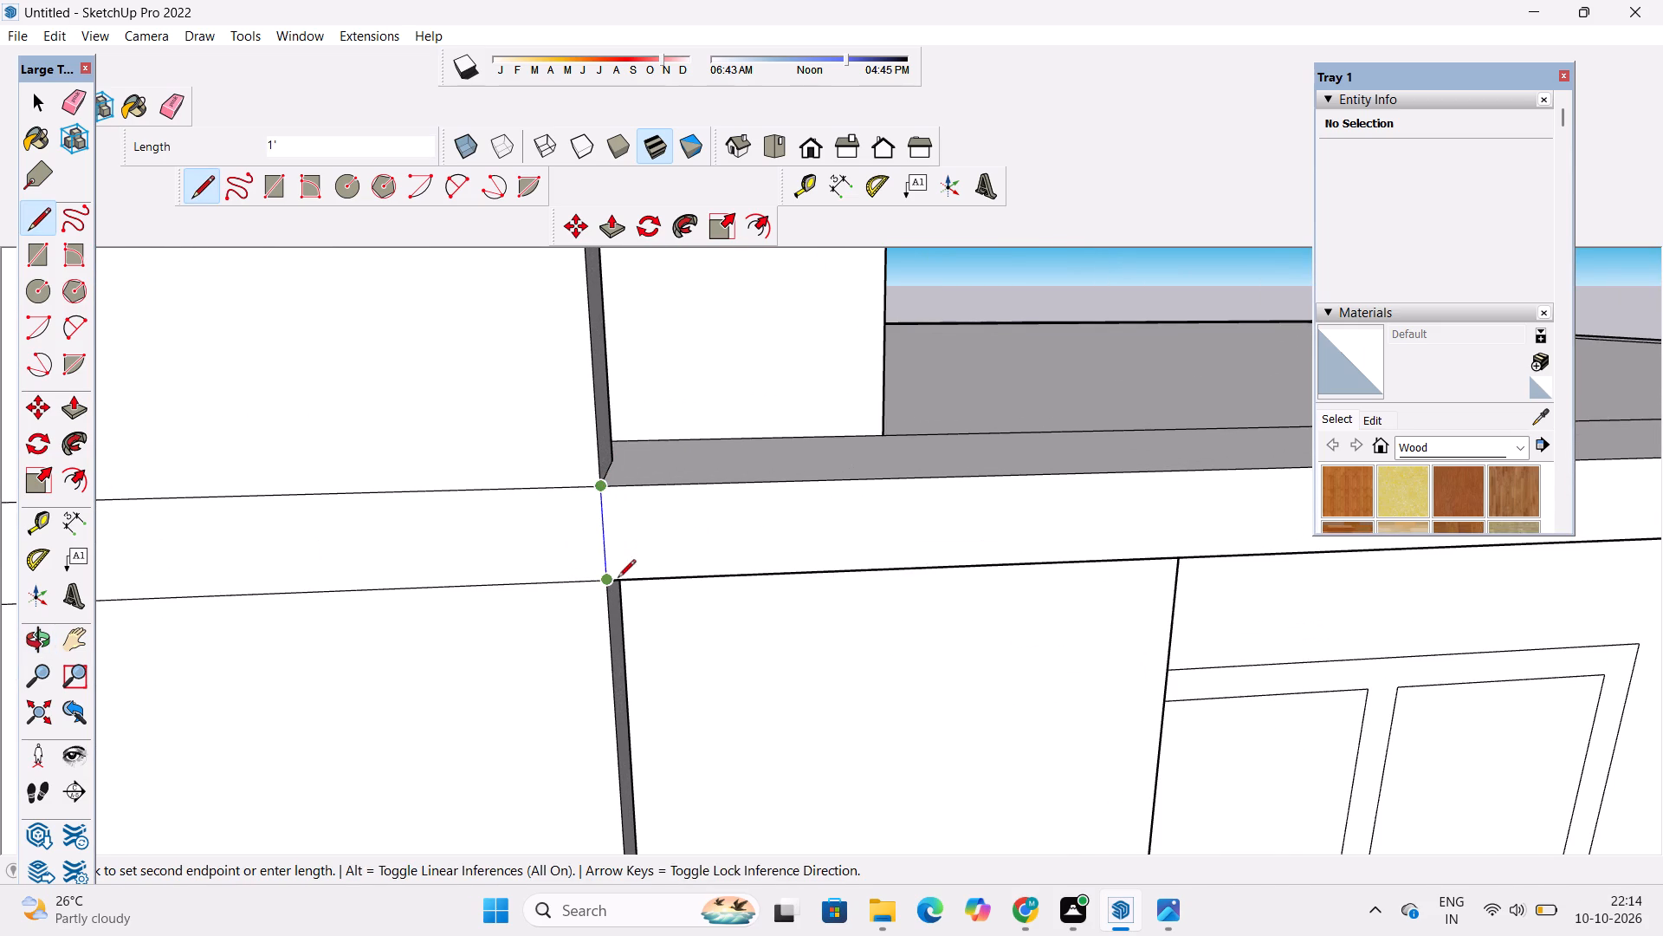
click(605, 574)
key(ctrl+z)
Draw 1' vertical lines across the front faces of the three floor slabs, where the solid wall meets the open bays.
click(599, 486)
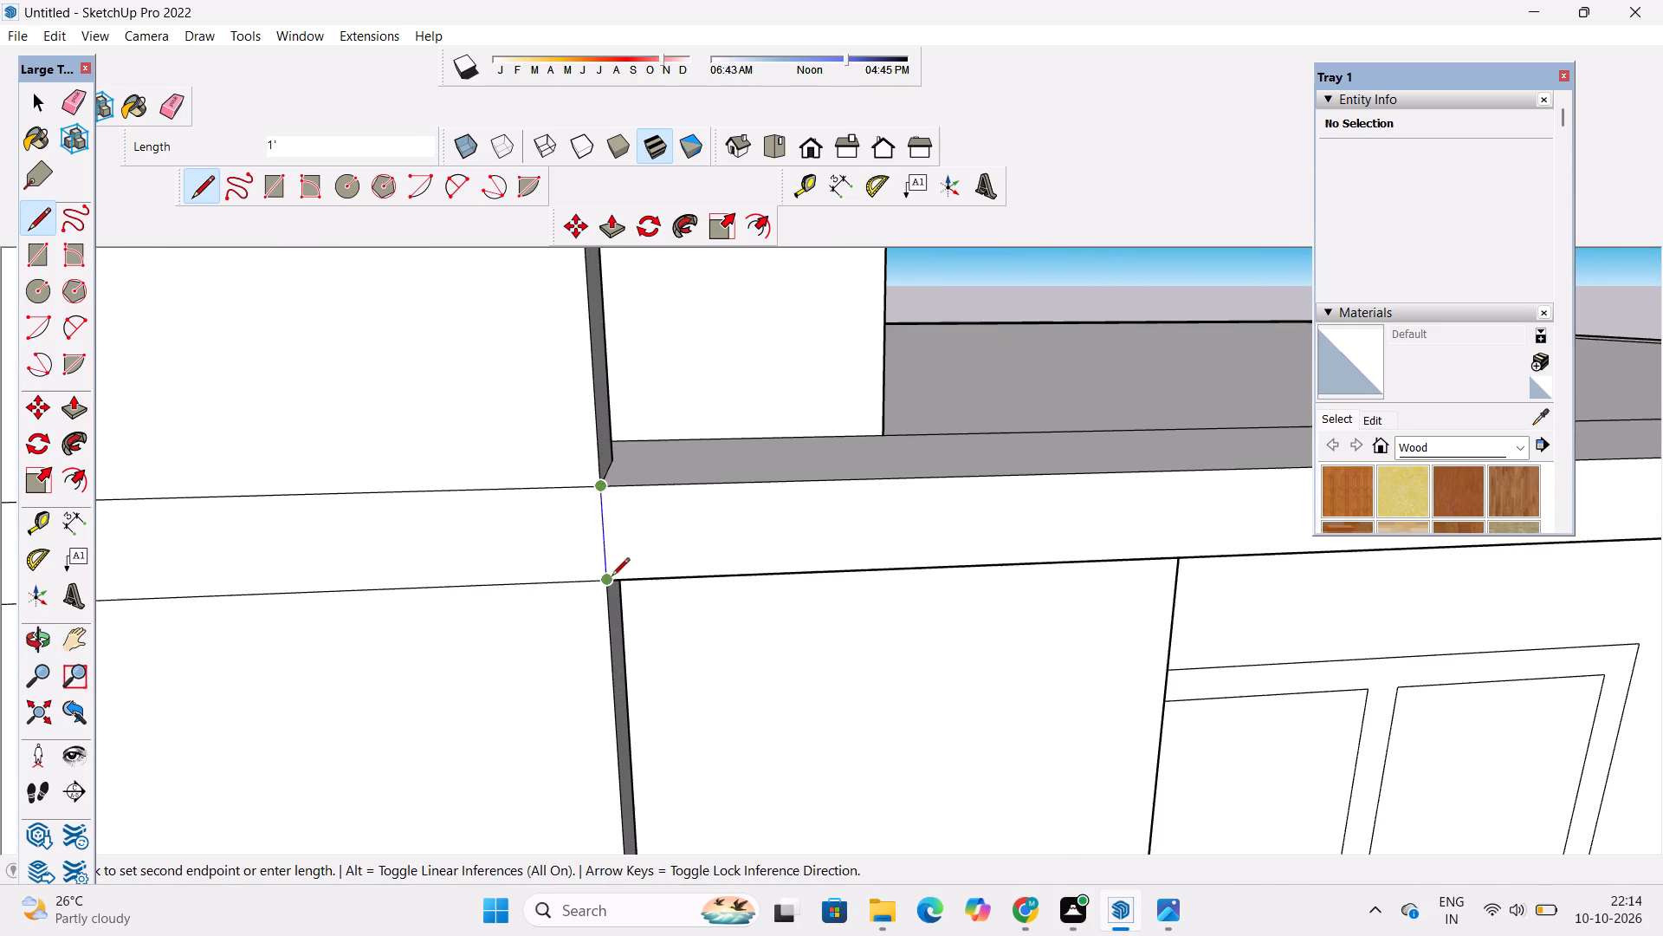
click(611, 581)
scroll(601, 458, down, 20)
scroll(610, 757, up, 2)
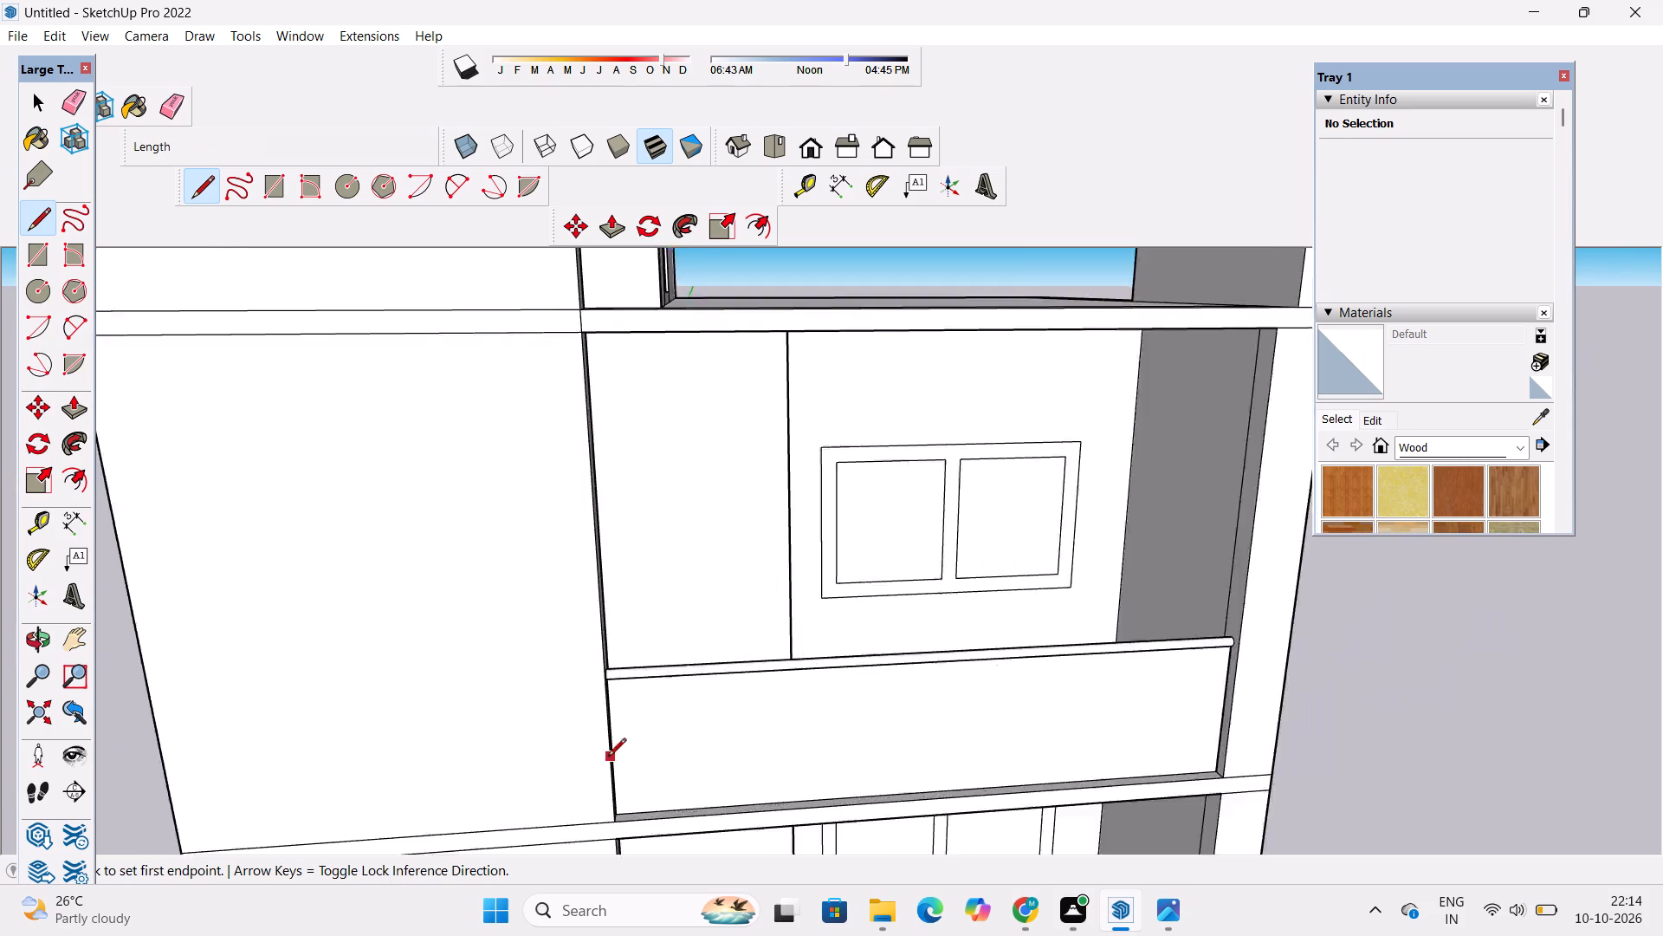
scroll(608, 757, up, 8)
scroll(541, 601, down, 10)
scroll(573, 713, up, 14)
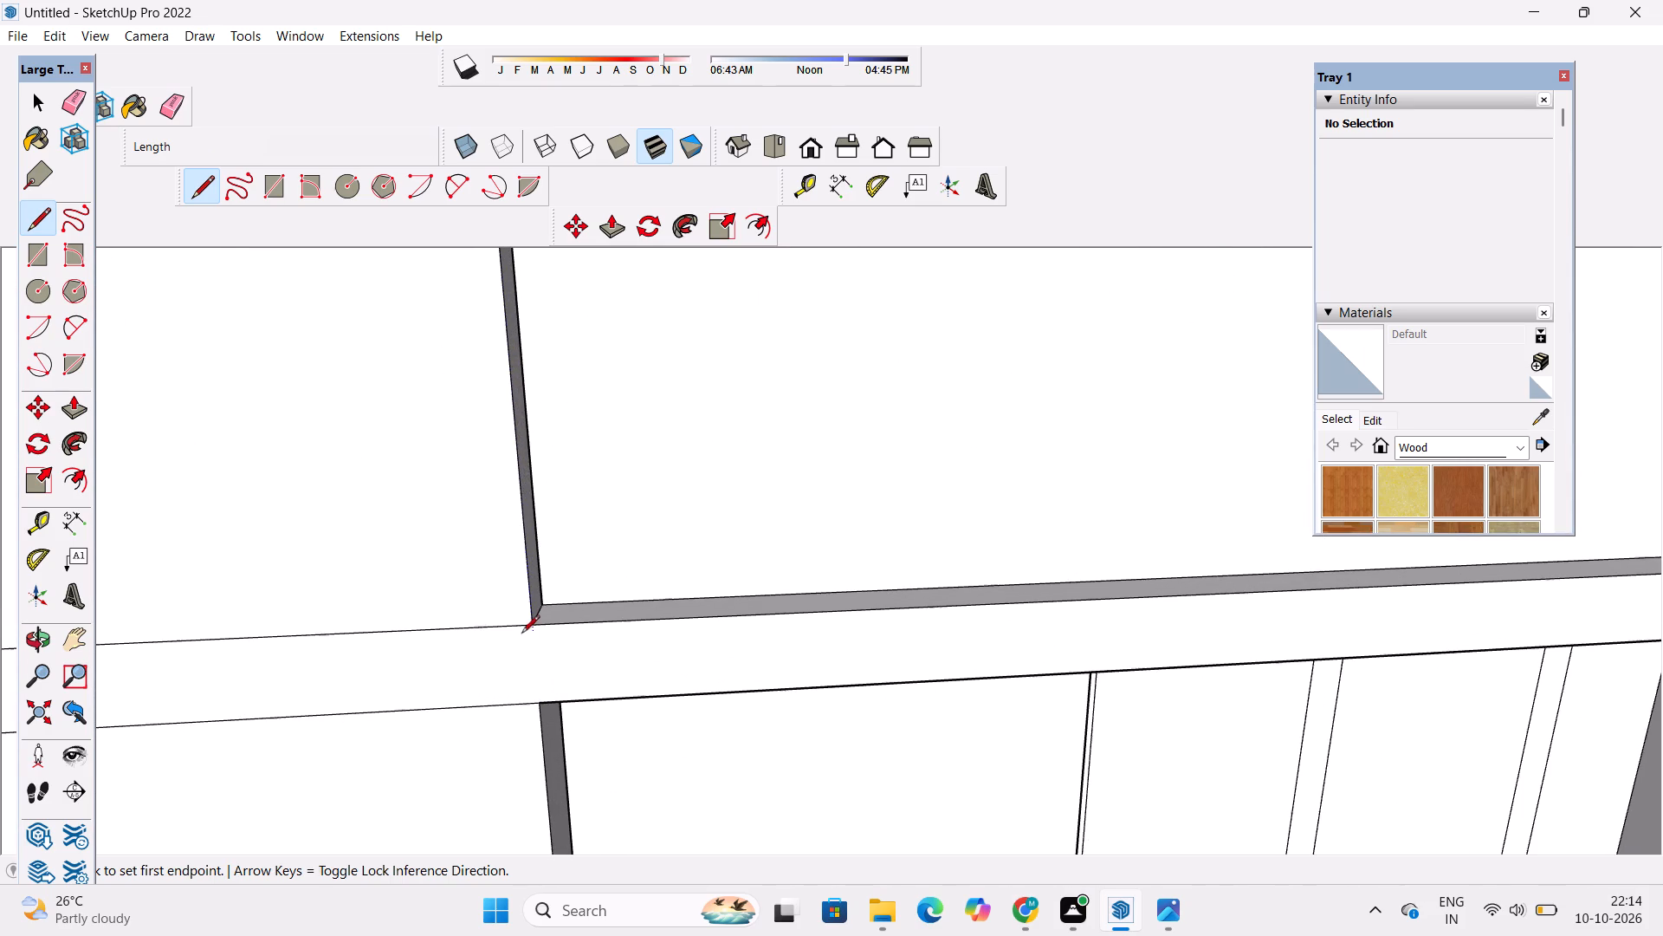
click(530, 629)
click(542, 701)
scroll(600, 544, down, 20)
scroll(600, 544, down, 2)
scroll(661, 765, up, 6)
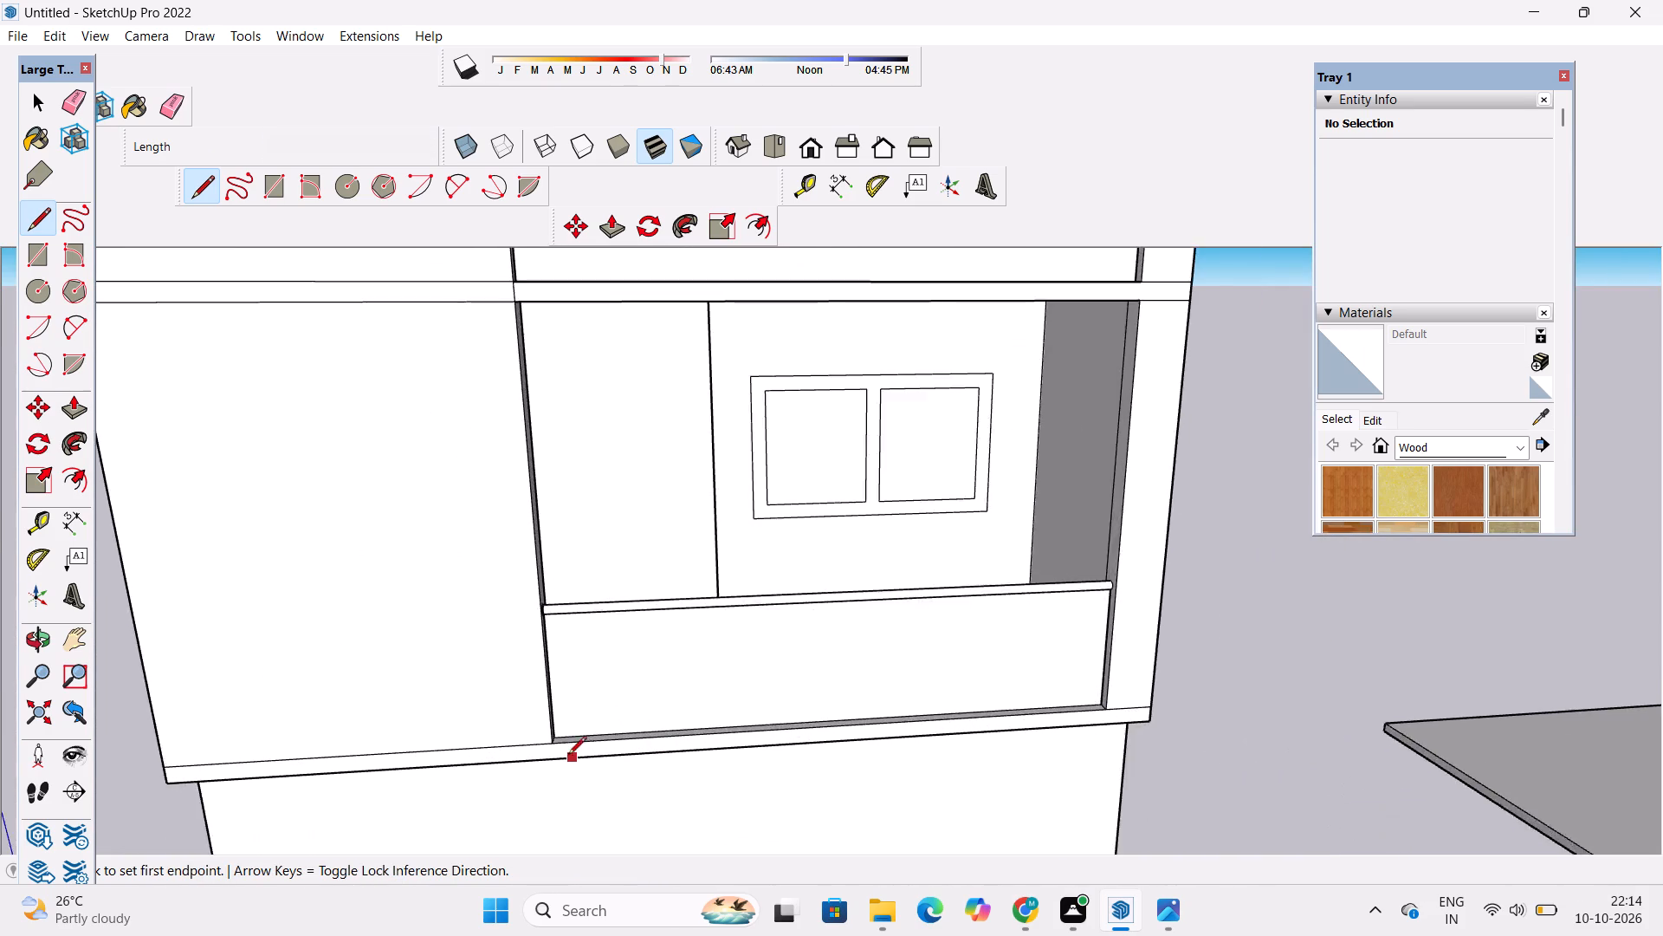
scroll(568, 756, up, 13)
click(527, 717)
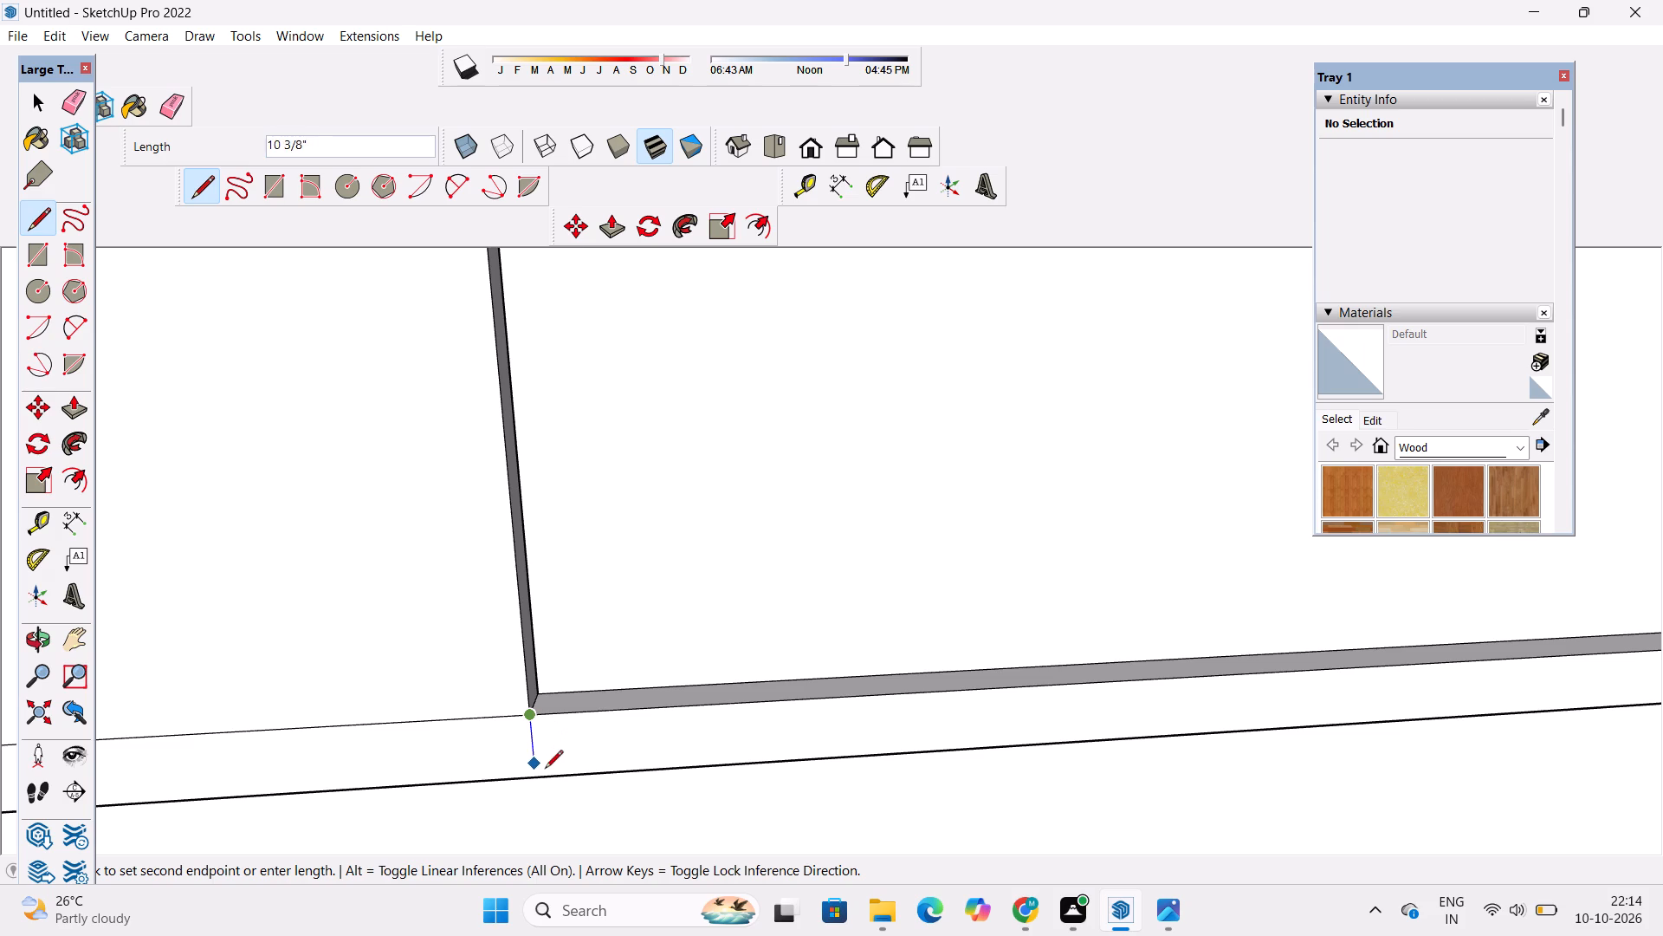
click(535, 781)
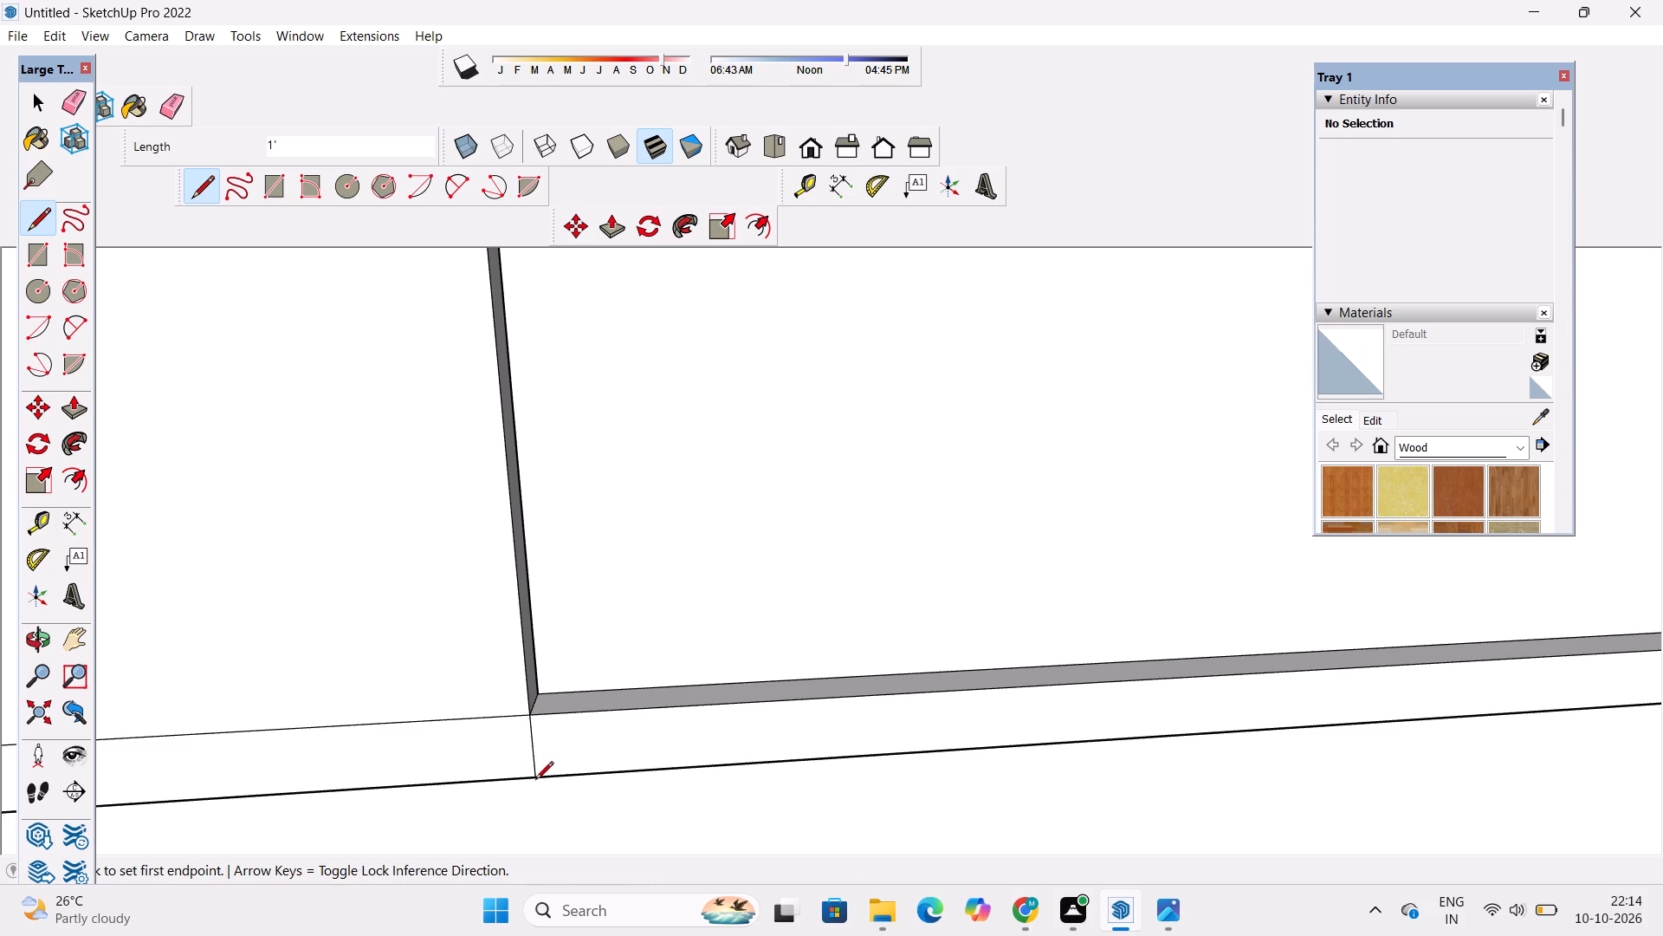
key(space)
Examine the front façade's floor slabs, balcony parapets and windows from several angles, down to the slab below the upper balcony.
key(o)
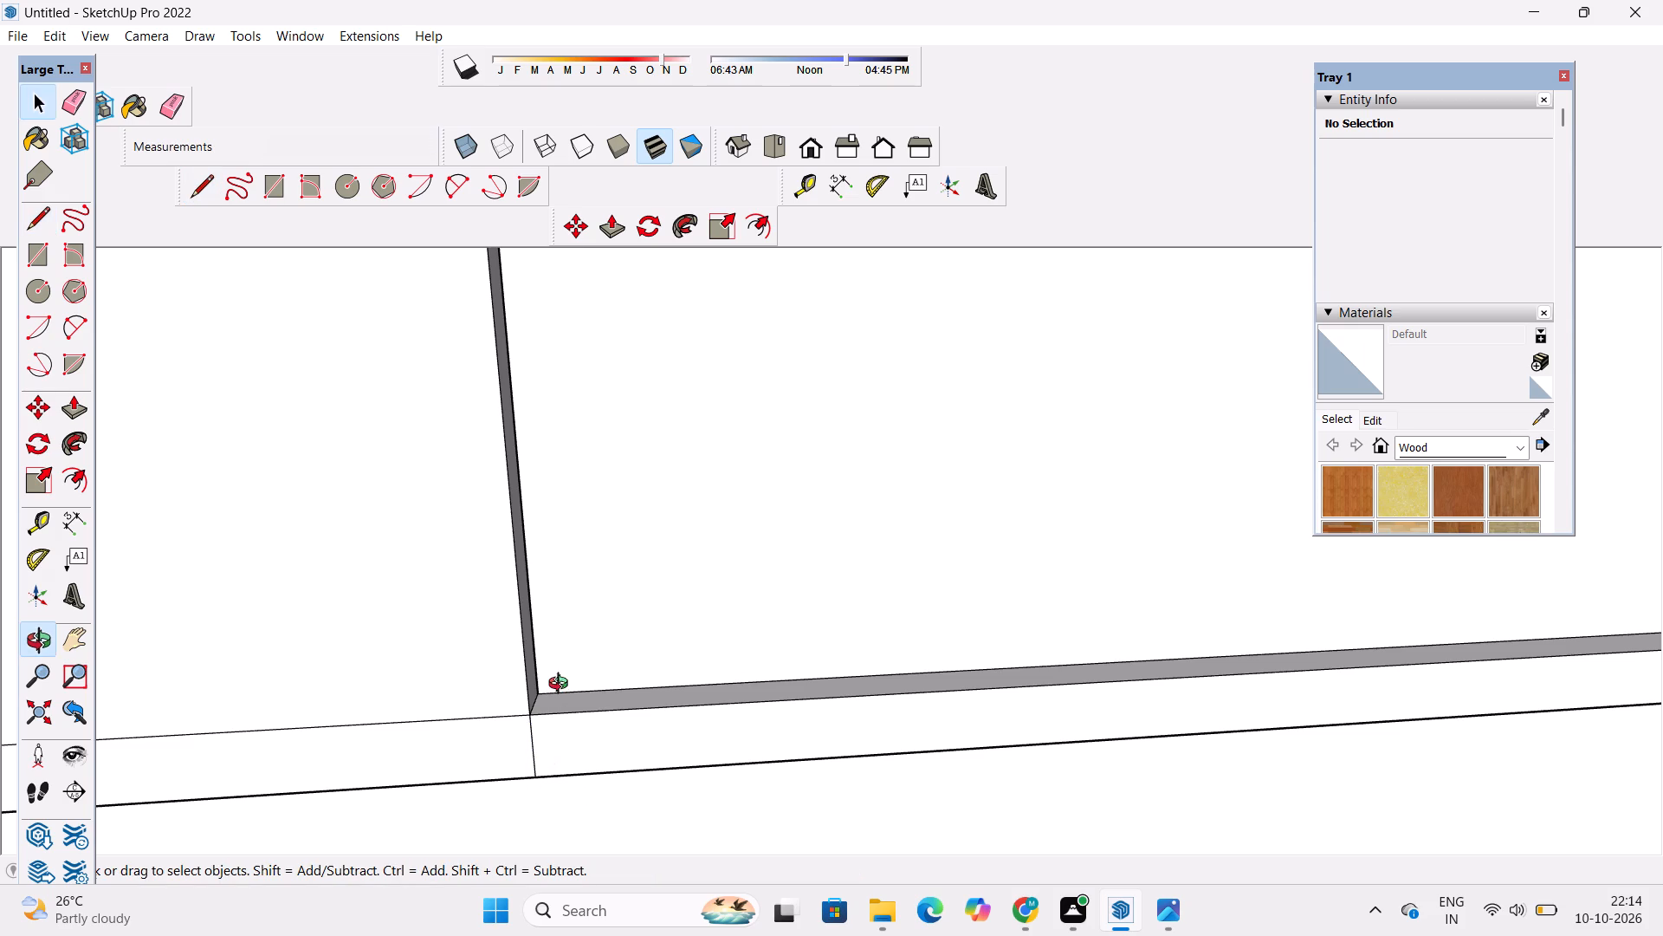
scroll(562, 686, down, 15)
shift+drag(514, 721, 551, 783)
drag(544, 803, 555, 712)
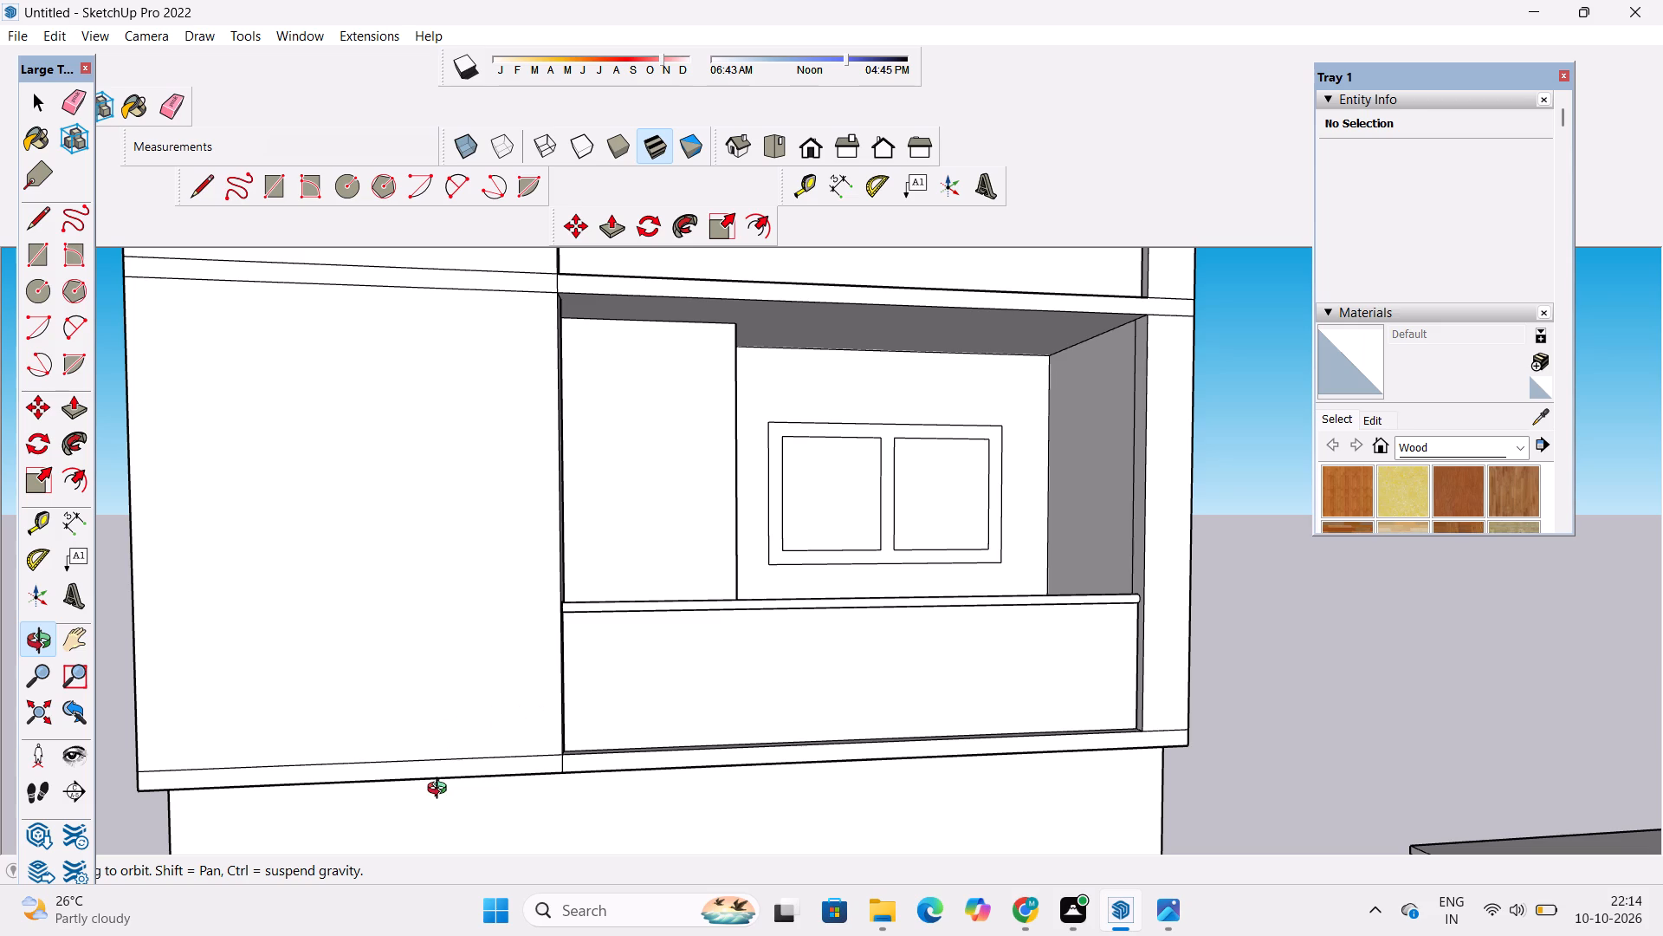
scroll(441, 790, down, 5)
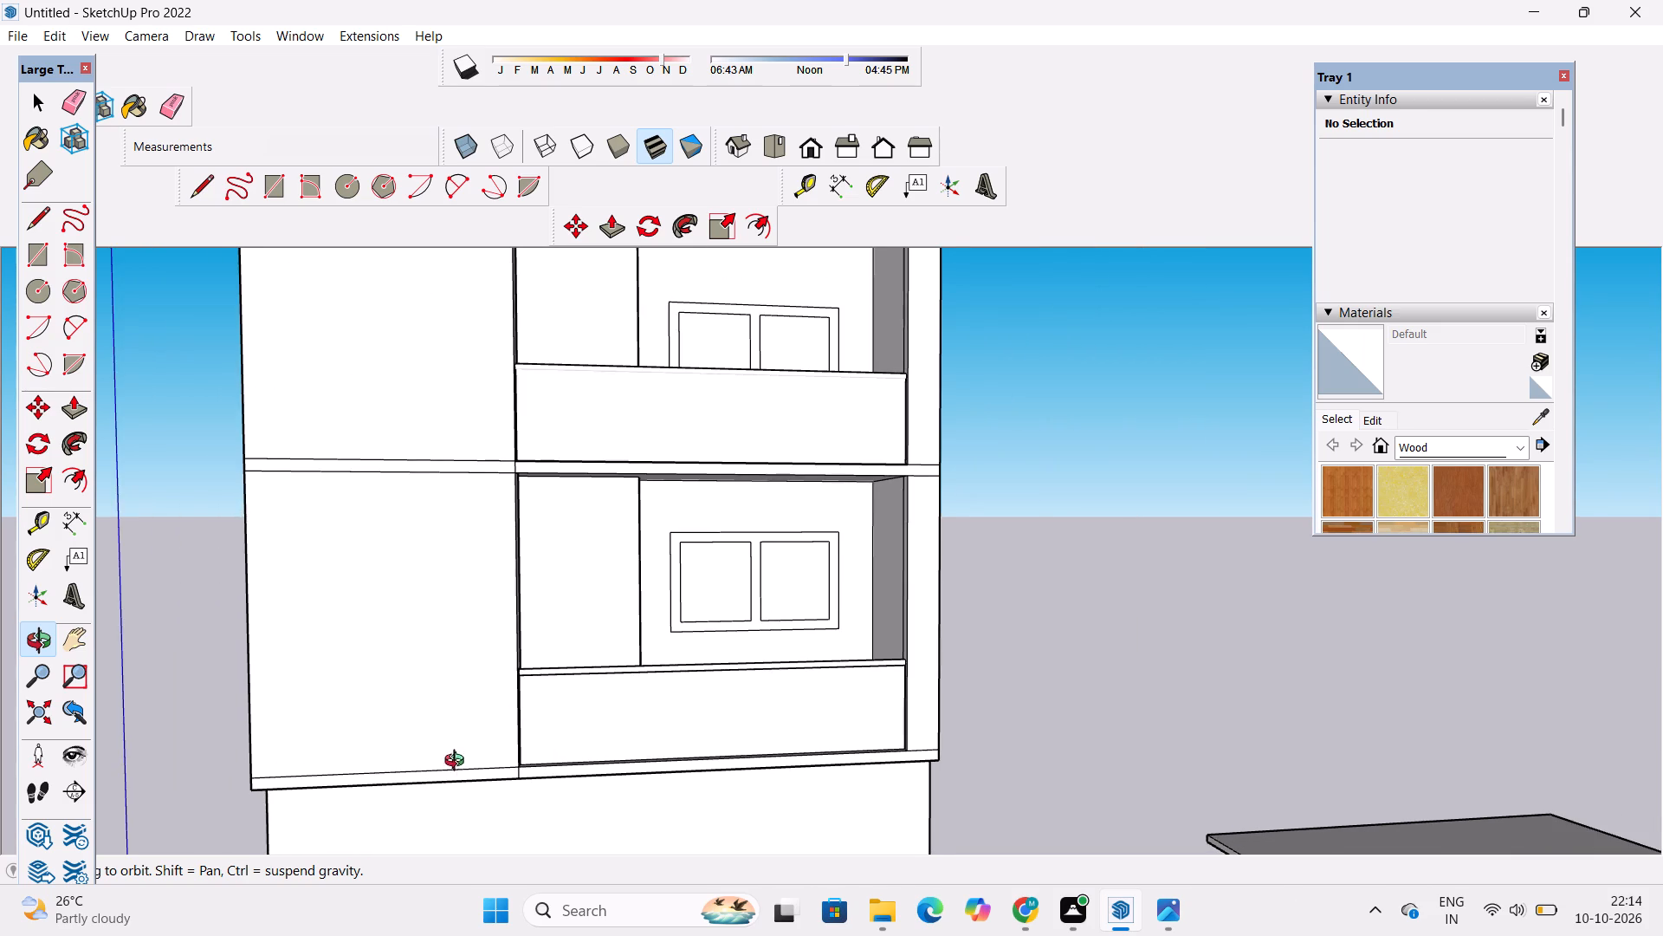
shift+drag(458, 763, 473, 775)
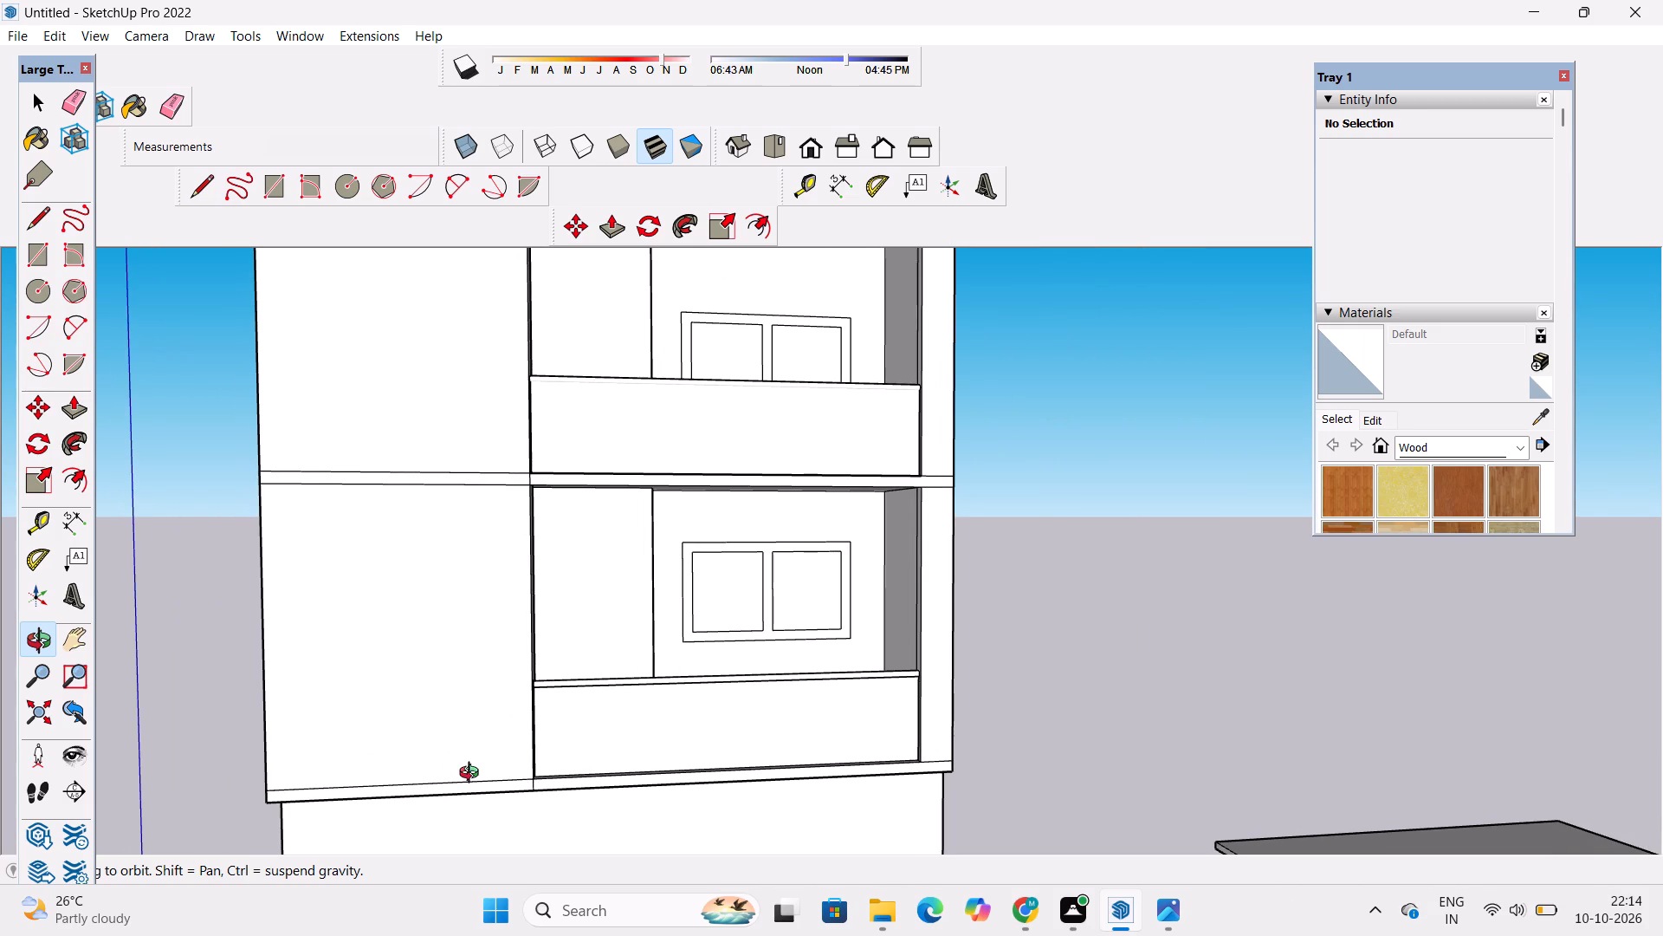
scroll(473, 775, down, 2)
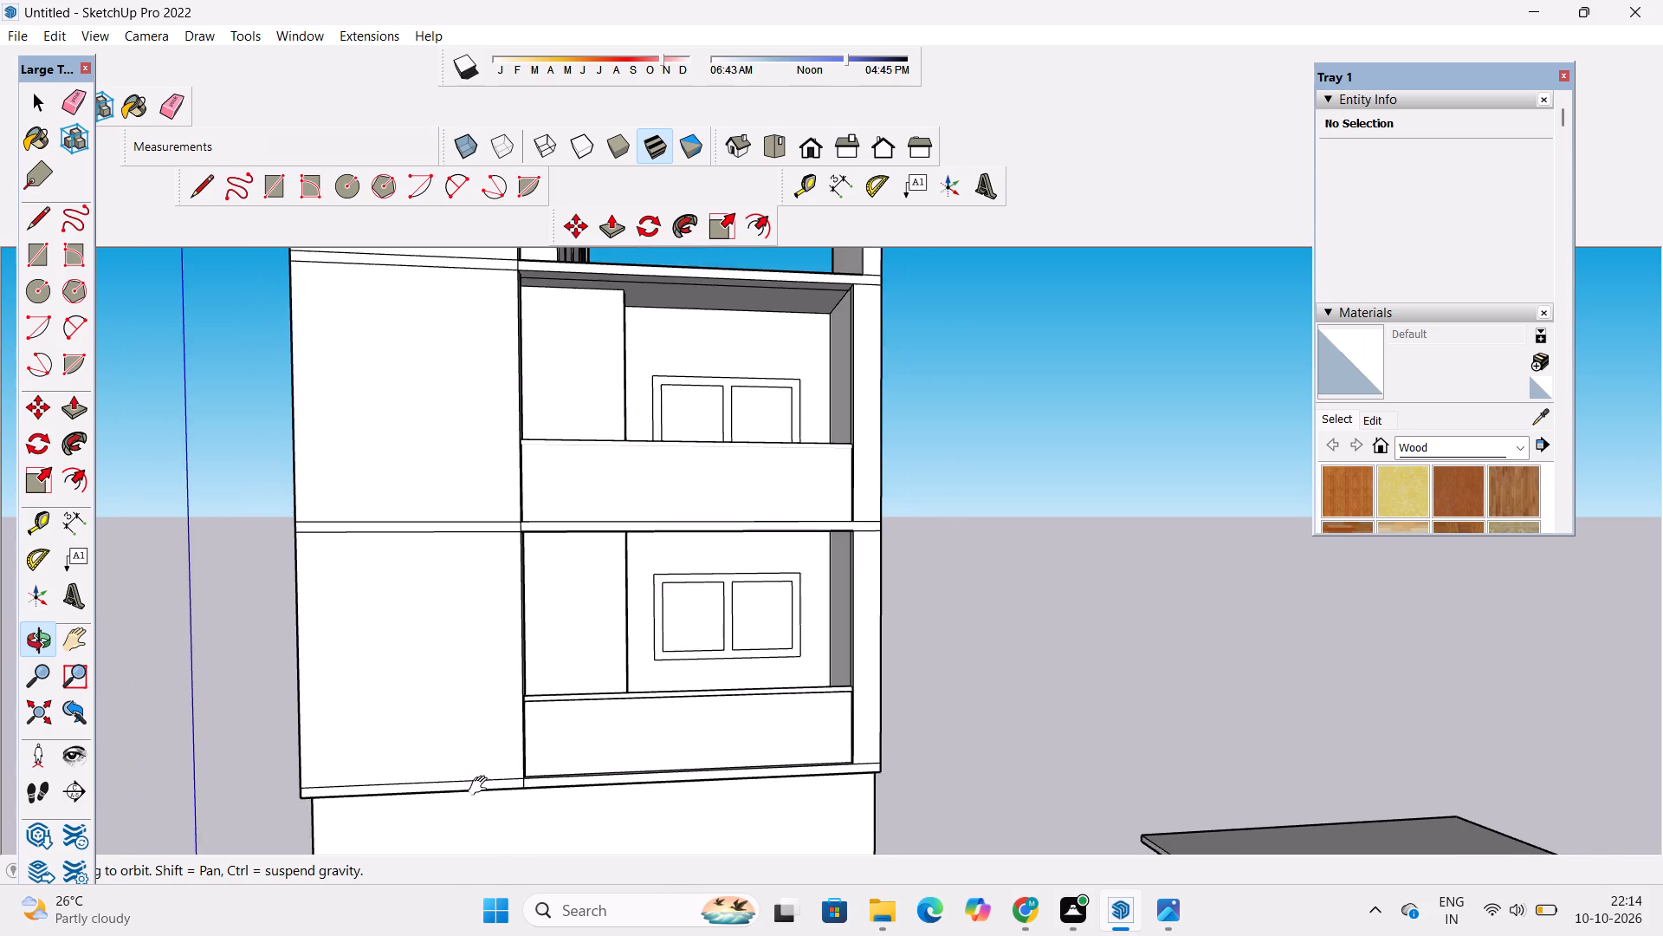
shift+drag(482, 786, 503, 757)
drag(505, 756, 501, 777)
scroll(535, 768, up, 4)
shift+drag(599, 718, 572, 749)
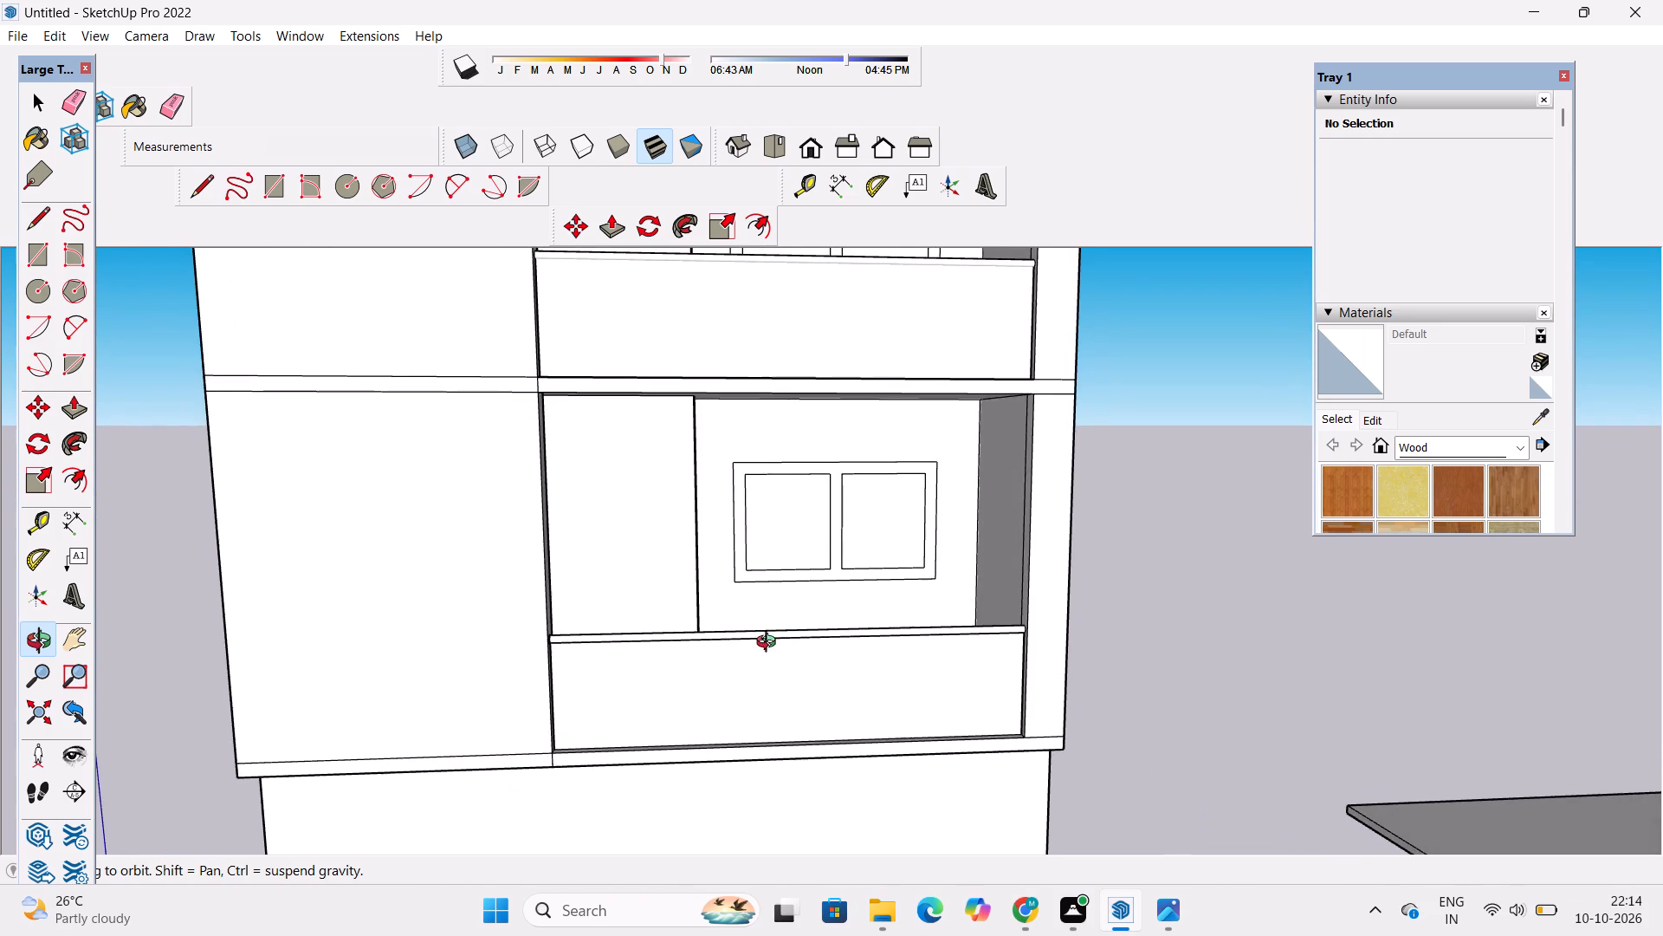
shift+drag(784, 651, 637, 710)
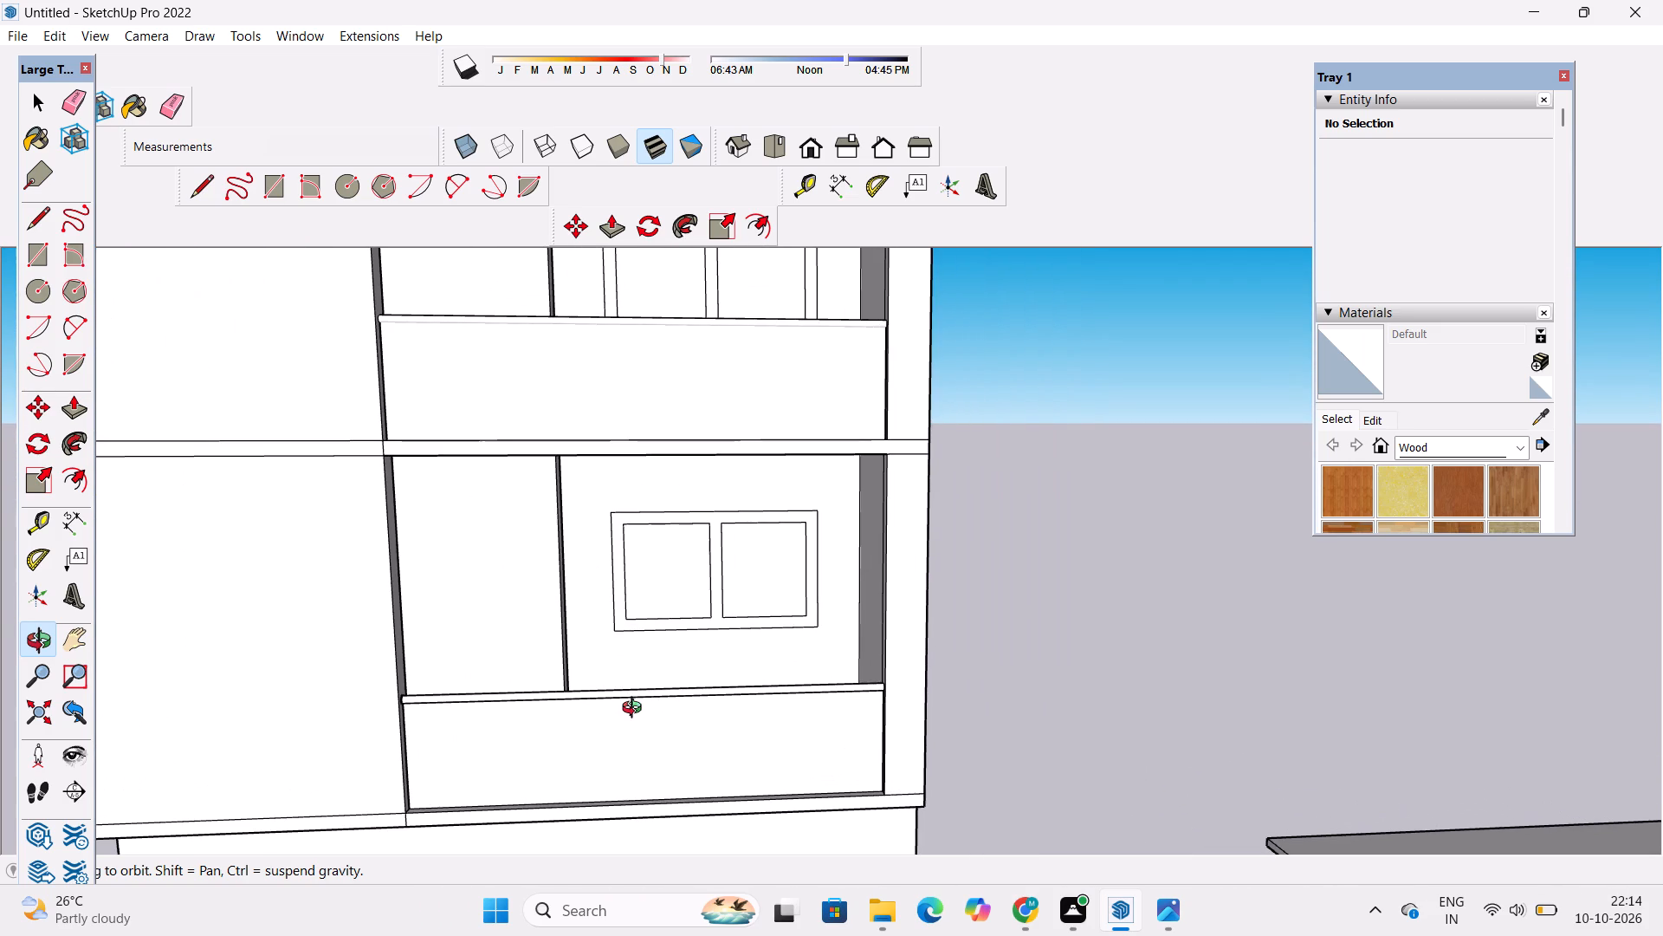
drag(803, 636, 774, 680)
scroll(829, 556, up, 2)
shift+drag(831, 549, 831, 606)
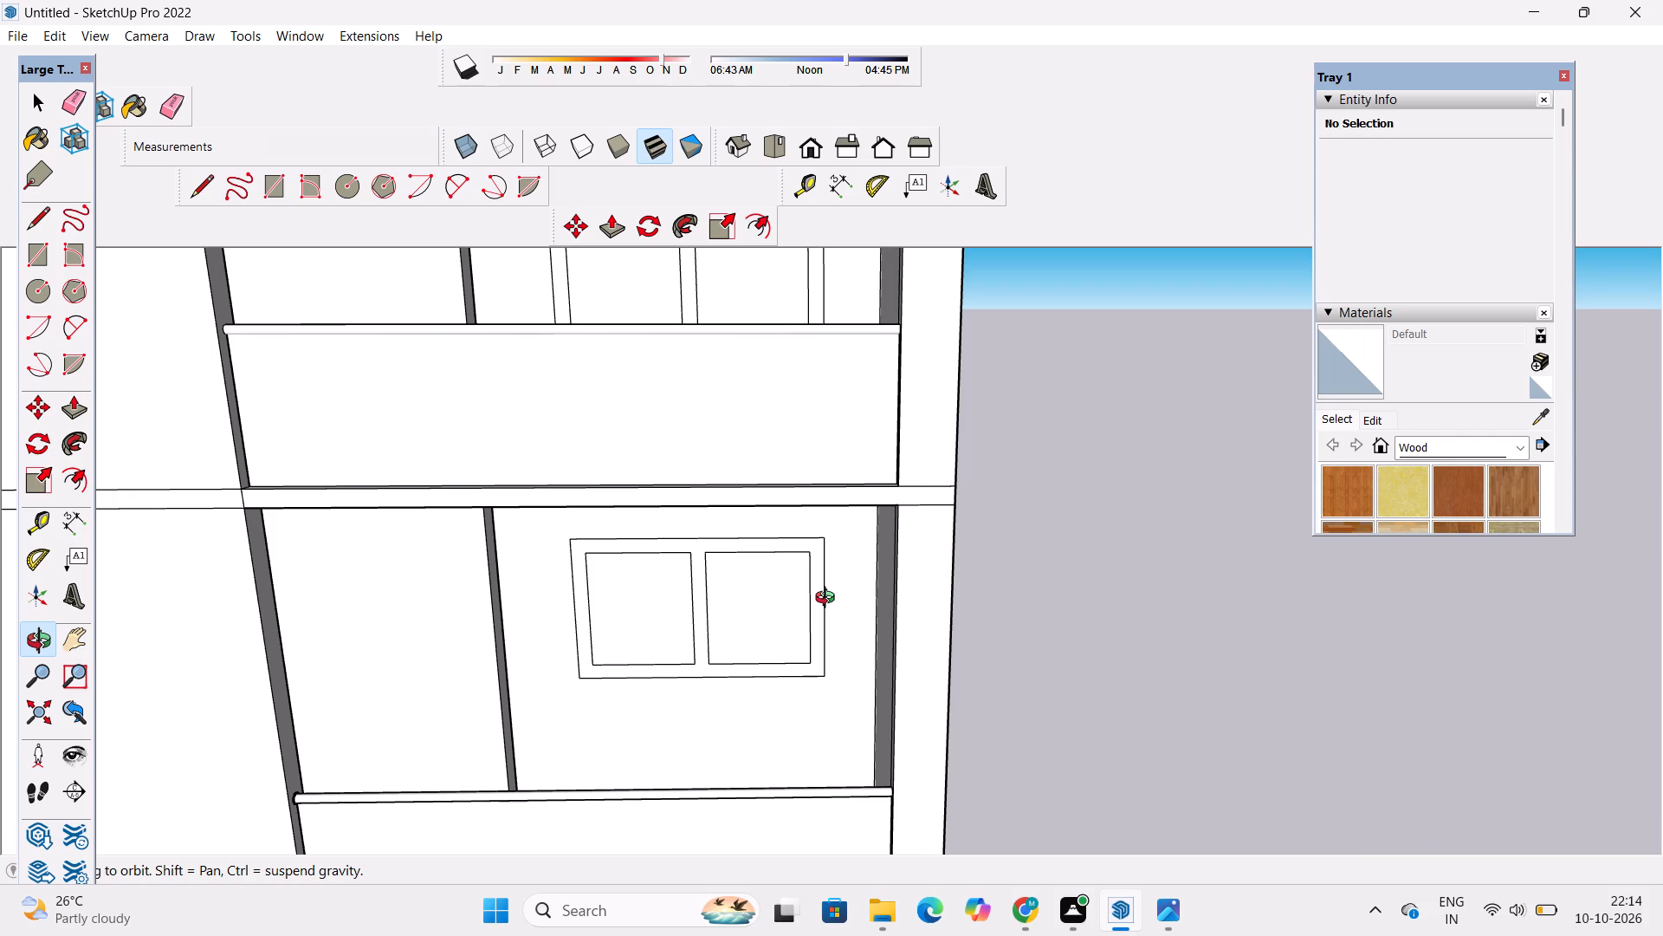
drag(802, 517, 819, 663)
scroll(815, 595, up, 4)
shift+drag(819, 589, 867, 676)
drag(869, 674, 869, 673)
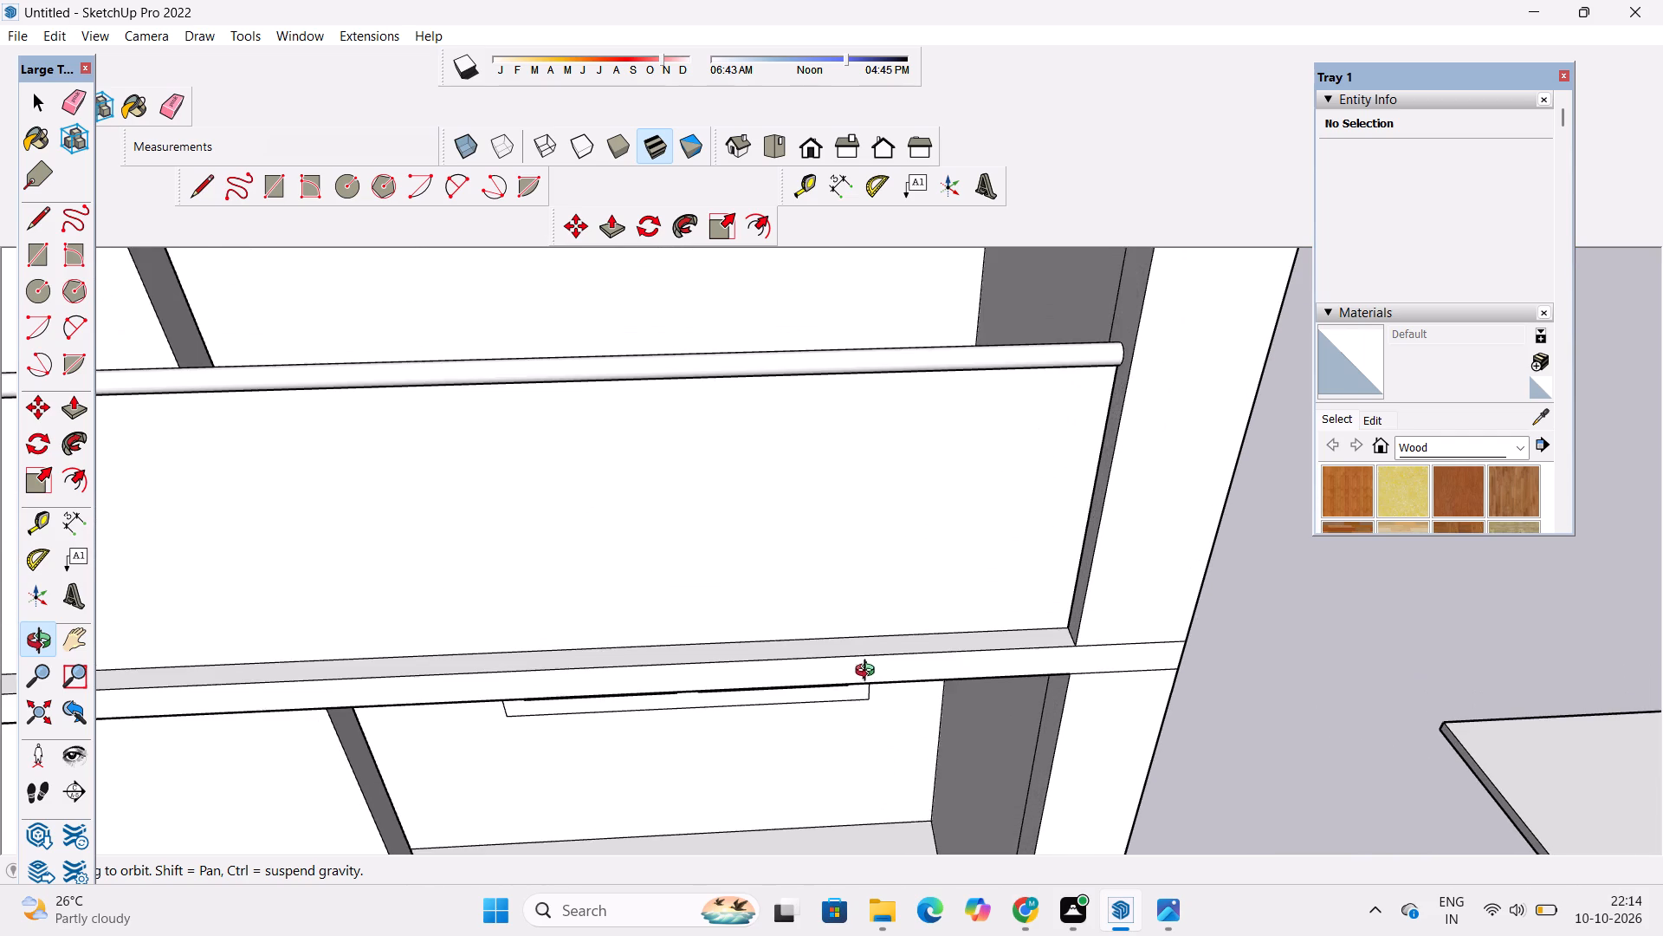
Push/Pull the narrow top face of the slab in front of the upper balcony's parapet up by 2'.
drag(869, 673, 858, 664)
drag(858, 664, 949, 670)
drag(949, 670, 945, 688)
shift+drag(945, 689, 967, 702)
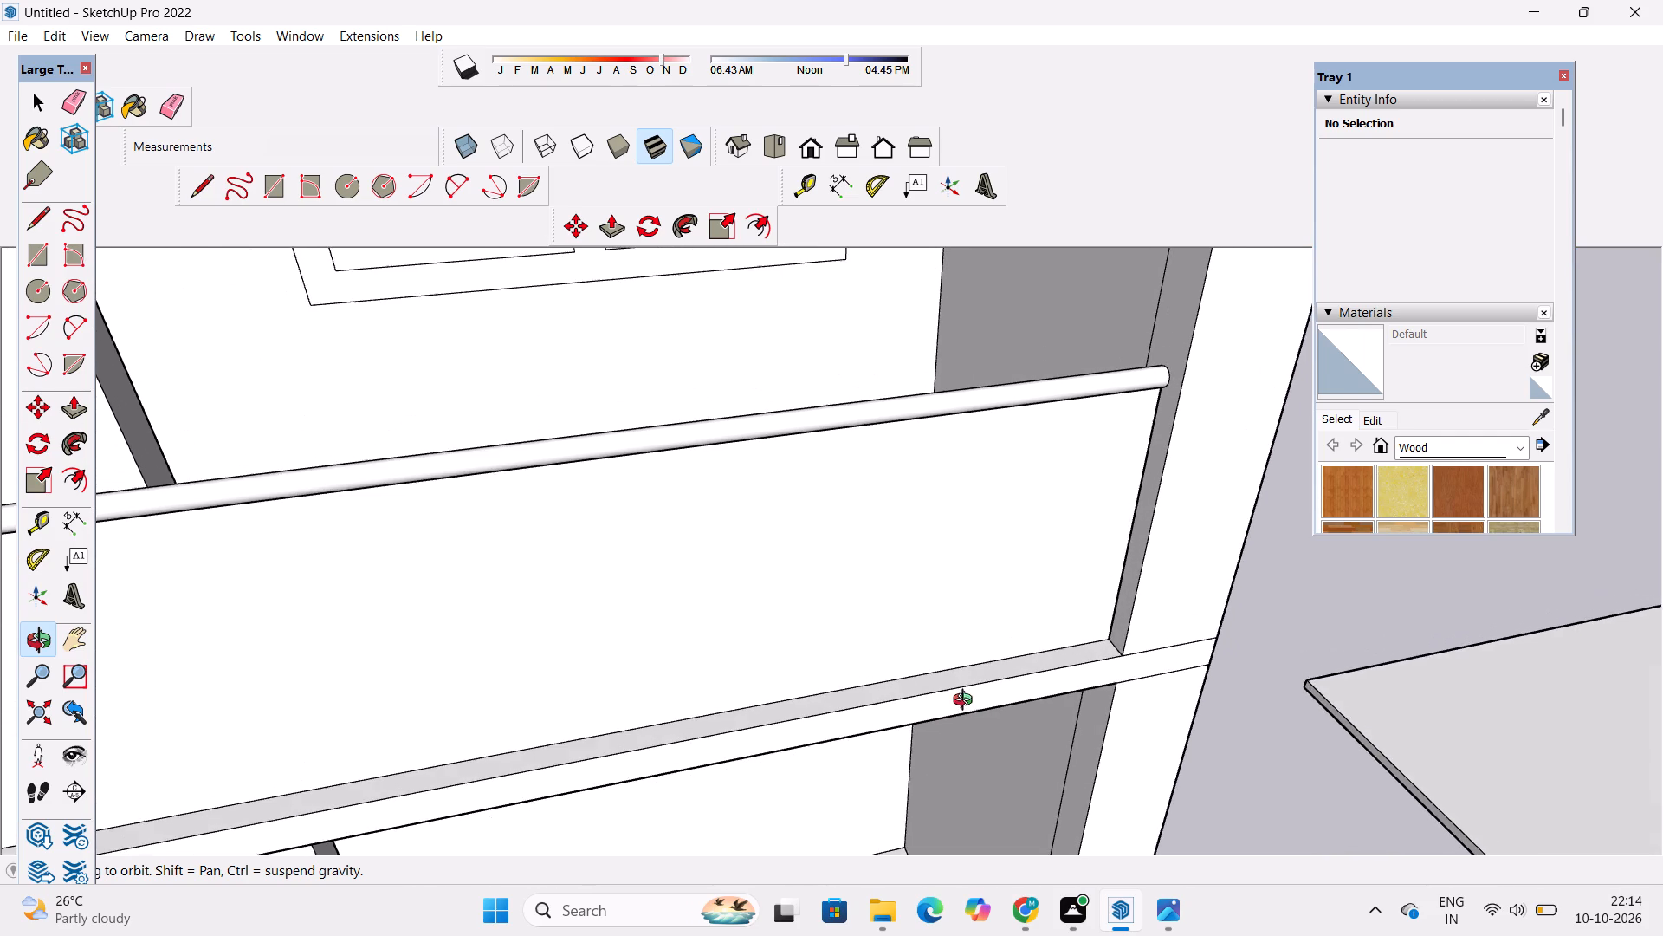
shift+drag(967, 702, 956, 690)
key(p)
scroll(948, 654, up, 1)
click(948, 679)
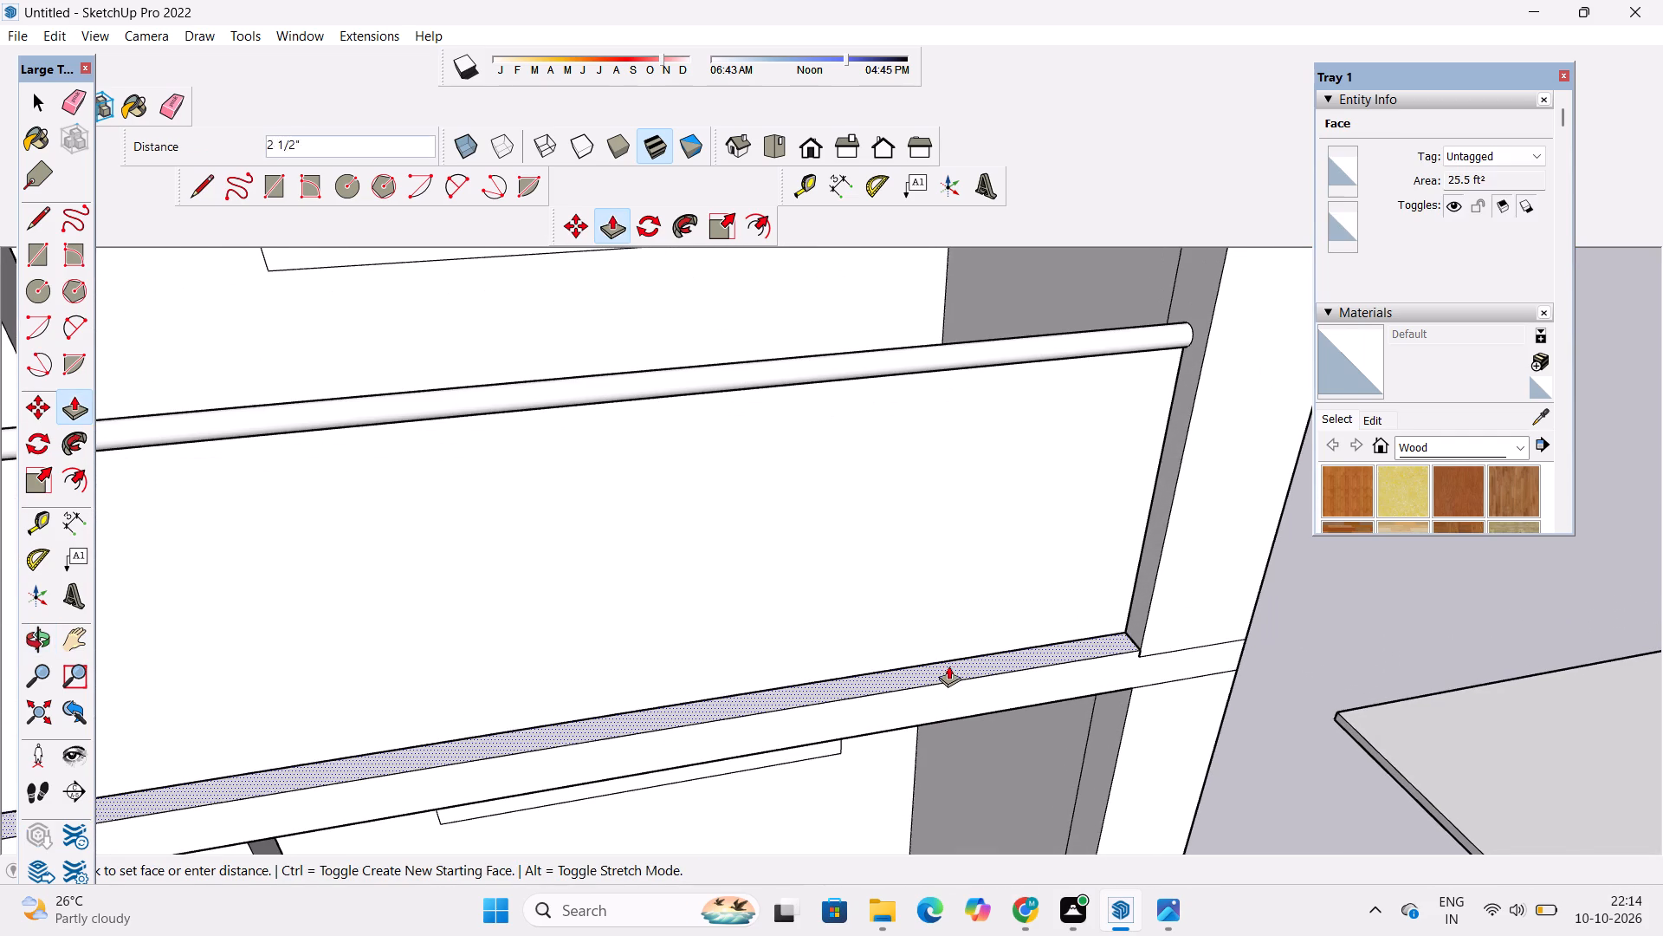
scroll(948, 663, down, 5)
key(o)
drag(966, 709, 948, 625)
scroll(946, 620, down, 2)
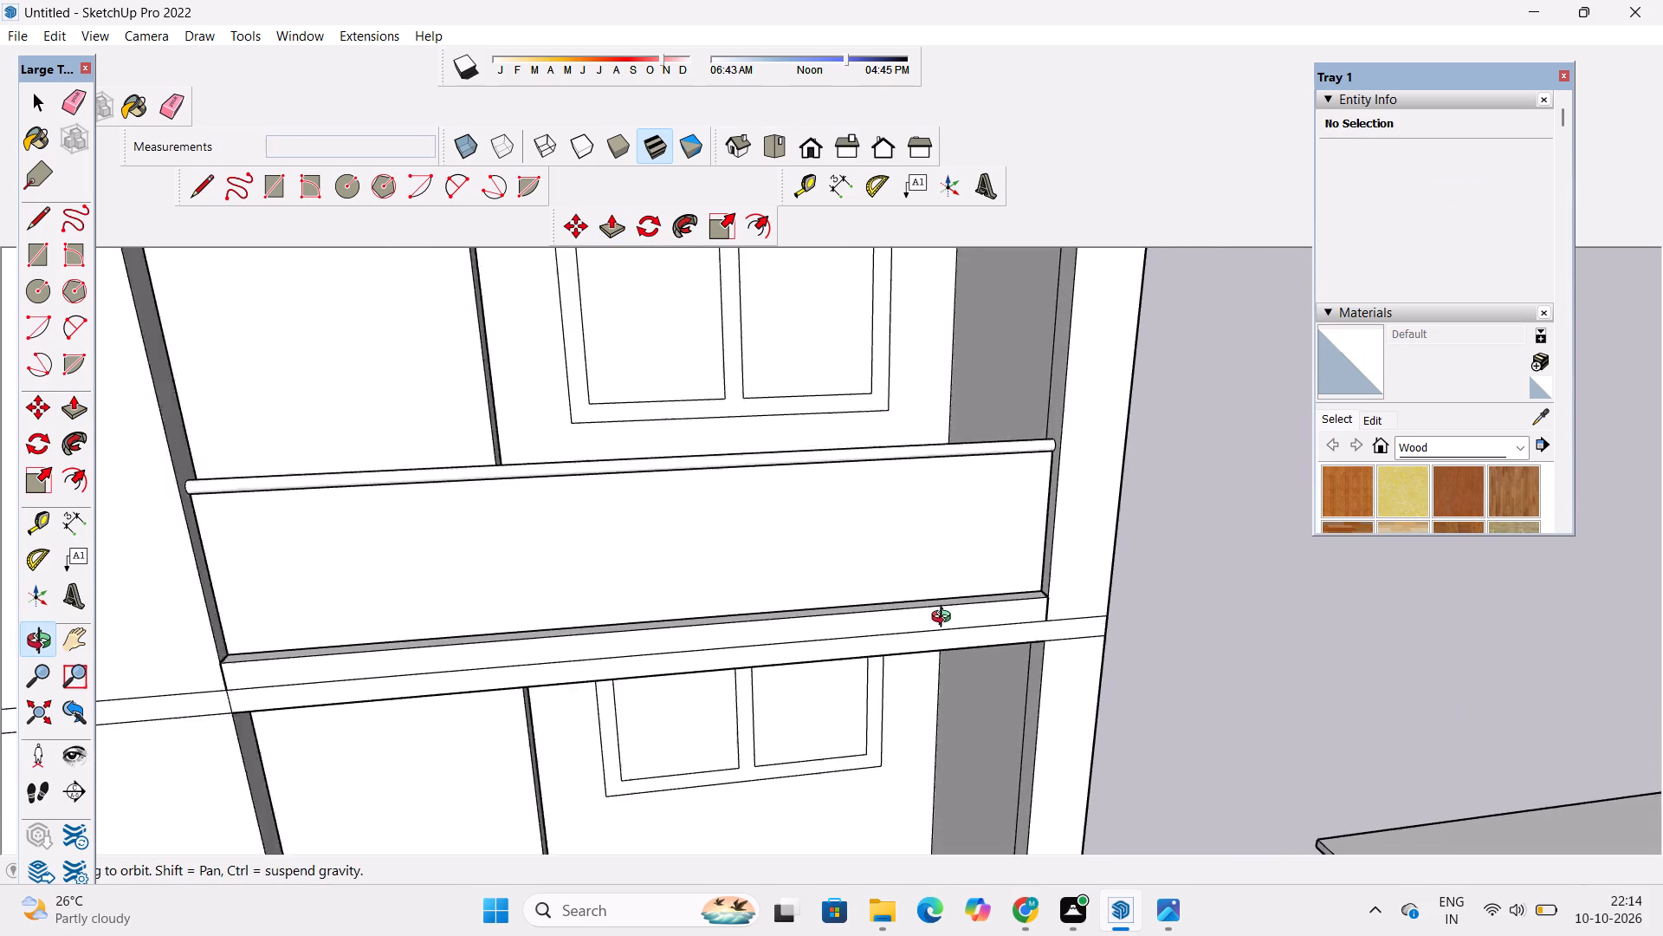
scroll(945, 619, down, 1)
drag(948, 645, 854, 643)
drag(852, 640, 891, 658)
shift+scroll(893, 658, down, 4)
drag(896, 693, 904, 647)
drag(912, 666, 879, 631)
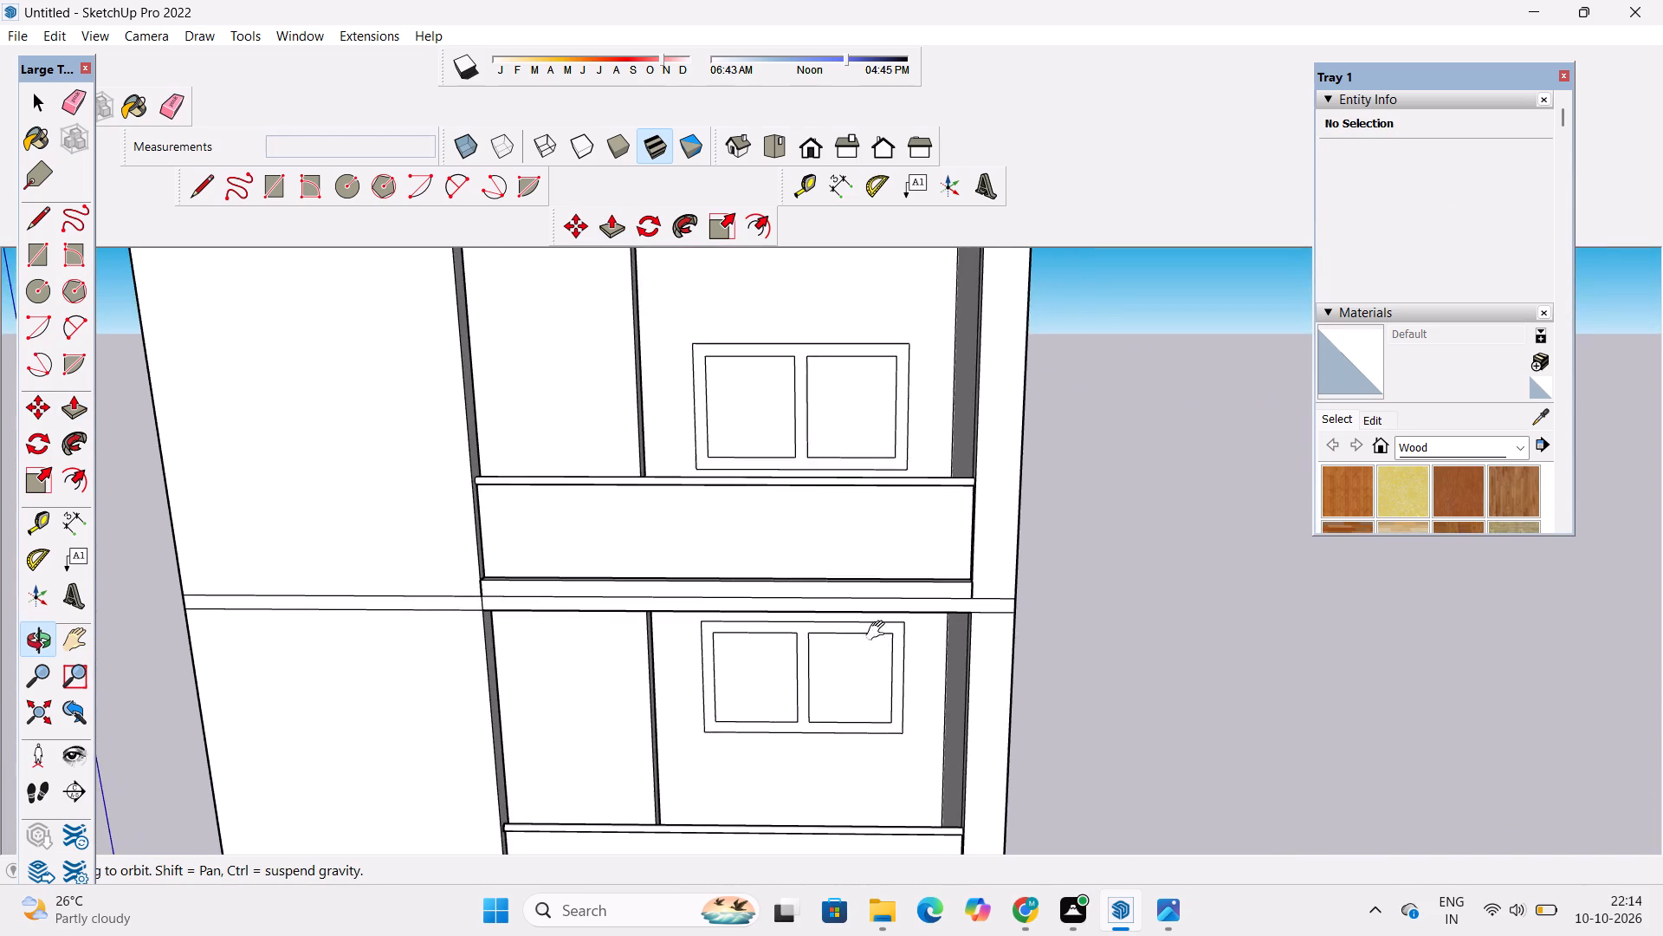
drag(879, 631, 890, 635)
click(890, 635)
key(p)
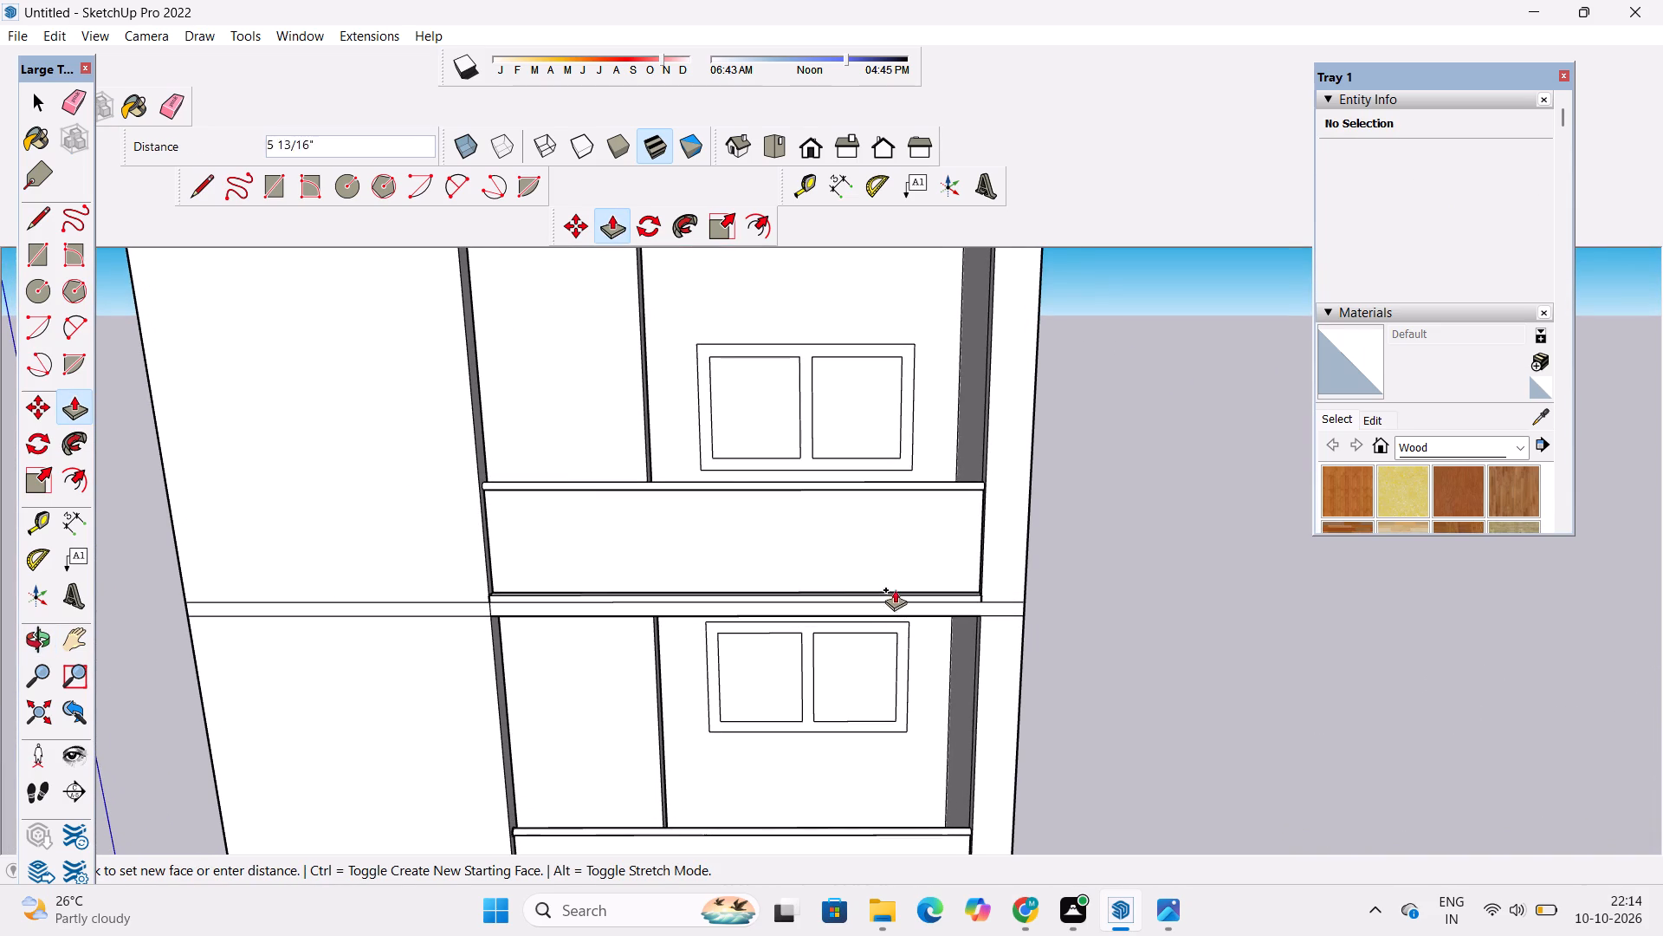
text(2')
key(Return)
Push/Pull the narrow top face of the slab in front of the lower balcony's parapet up by 2'.
key(o)
scroll(912, 550, down, 7)
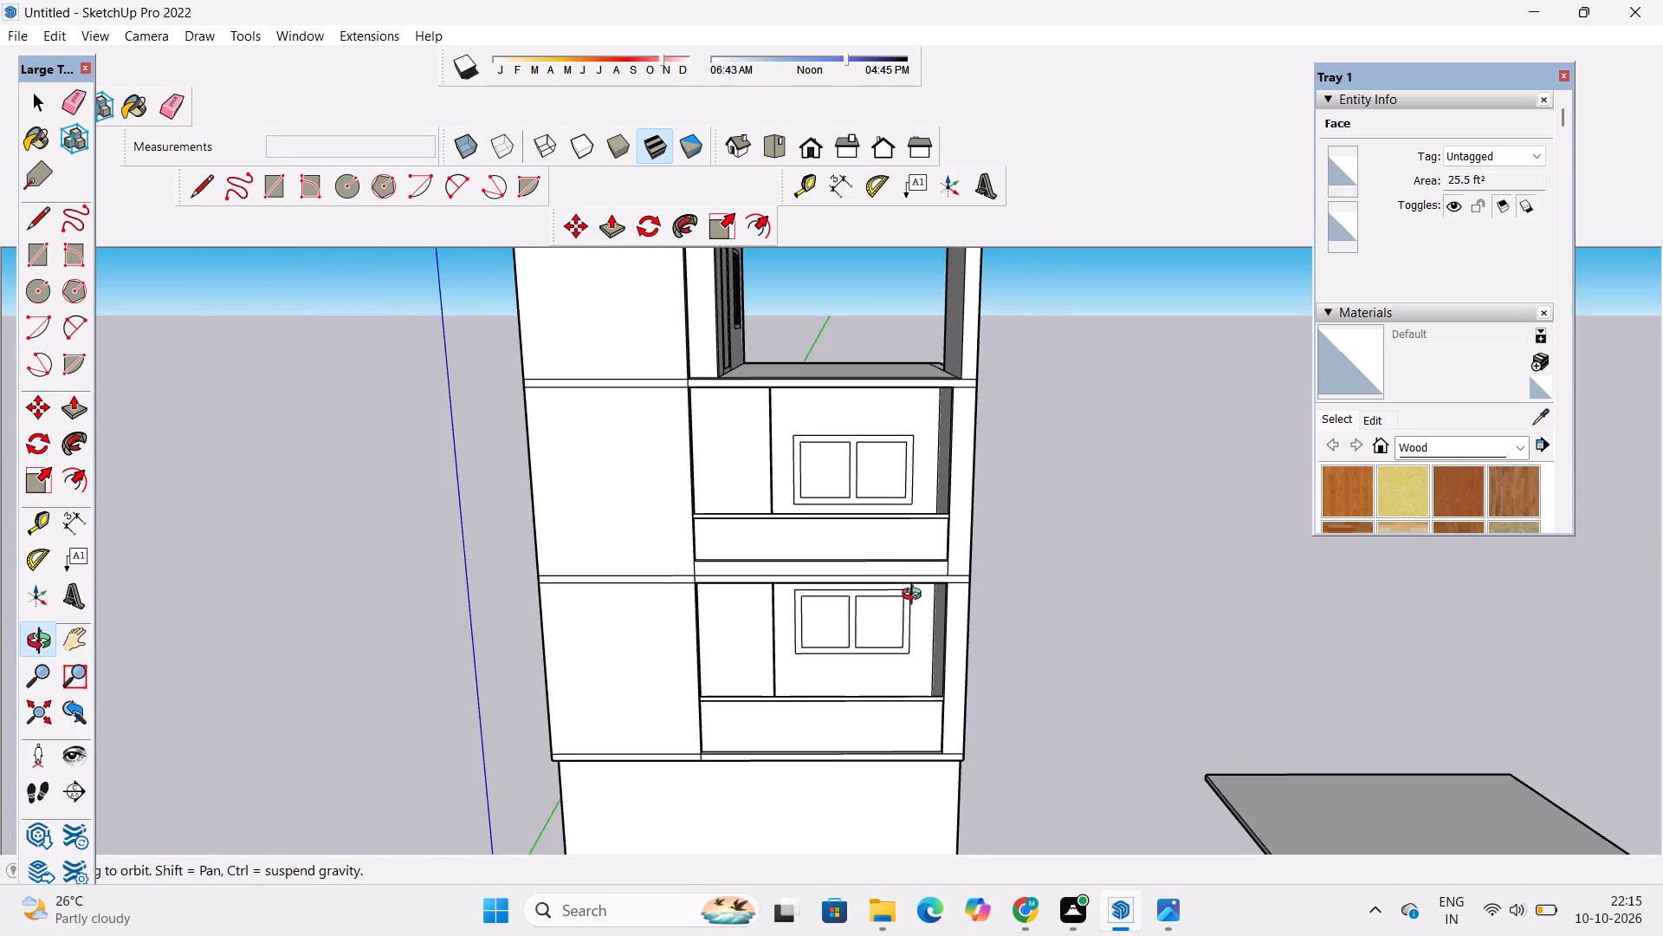
shift+drag(909, 621, 897, 583)
drag(897, 583, 904, 606)
drag(909, 626, 909, 613)
scroll(902, 661, up, 1)
drag(875, 699, 861, 640)
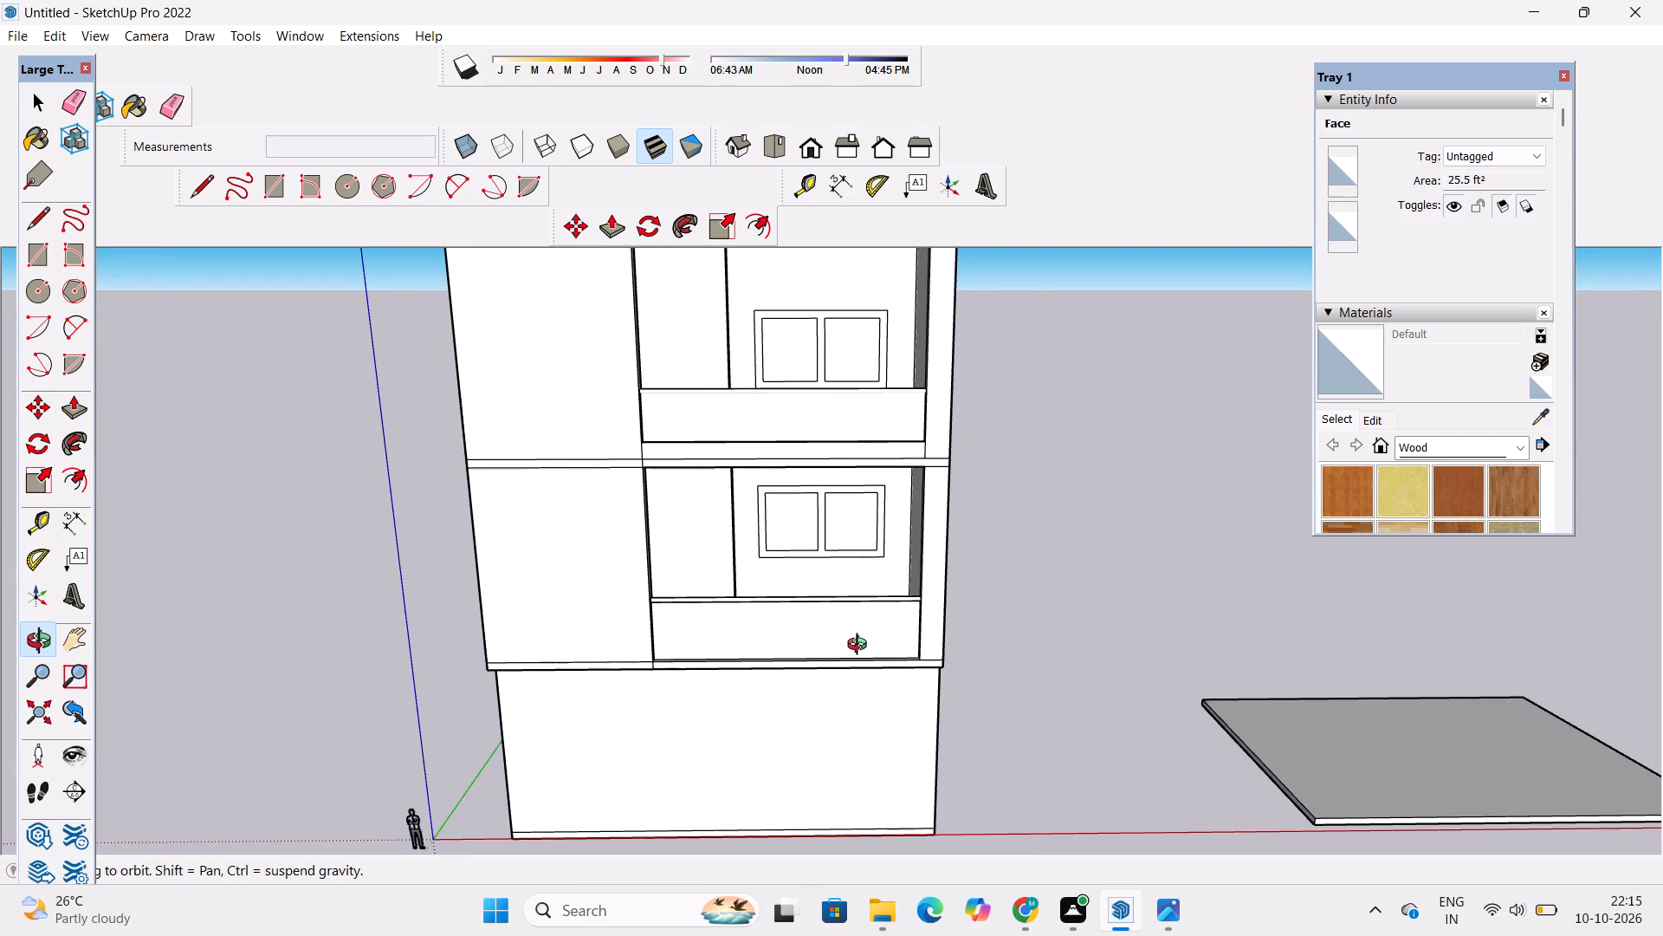
scroll(851, 657, down, 4)
shift+drag(828, 671, 895, 678)
scroll(799, 683, up, 8)
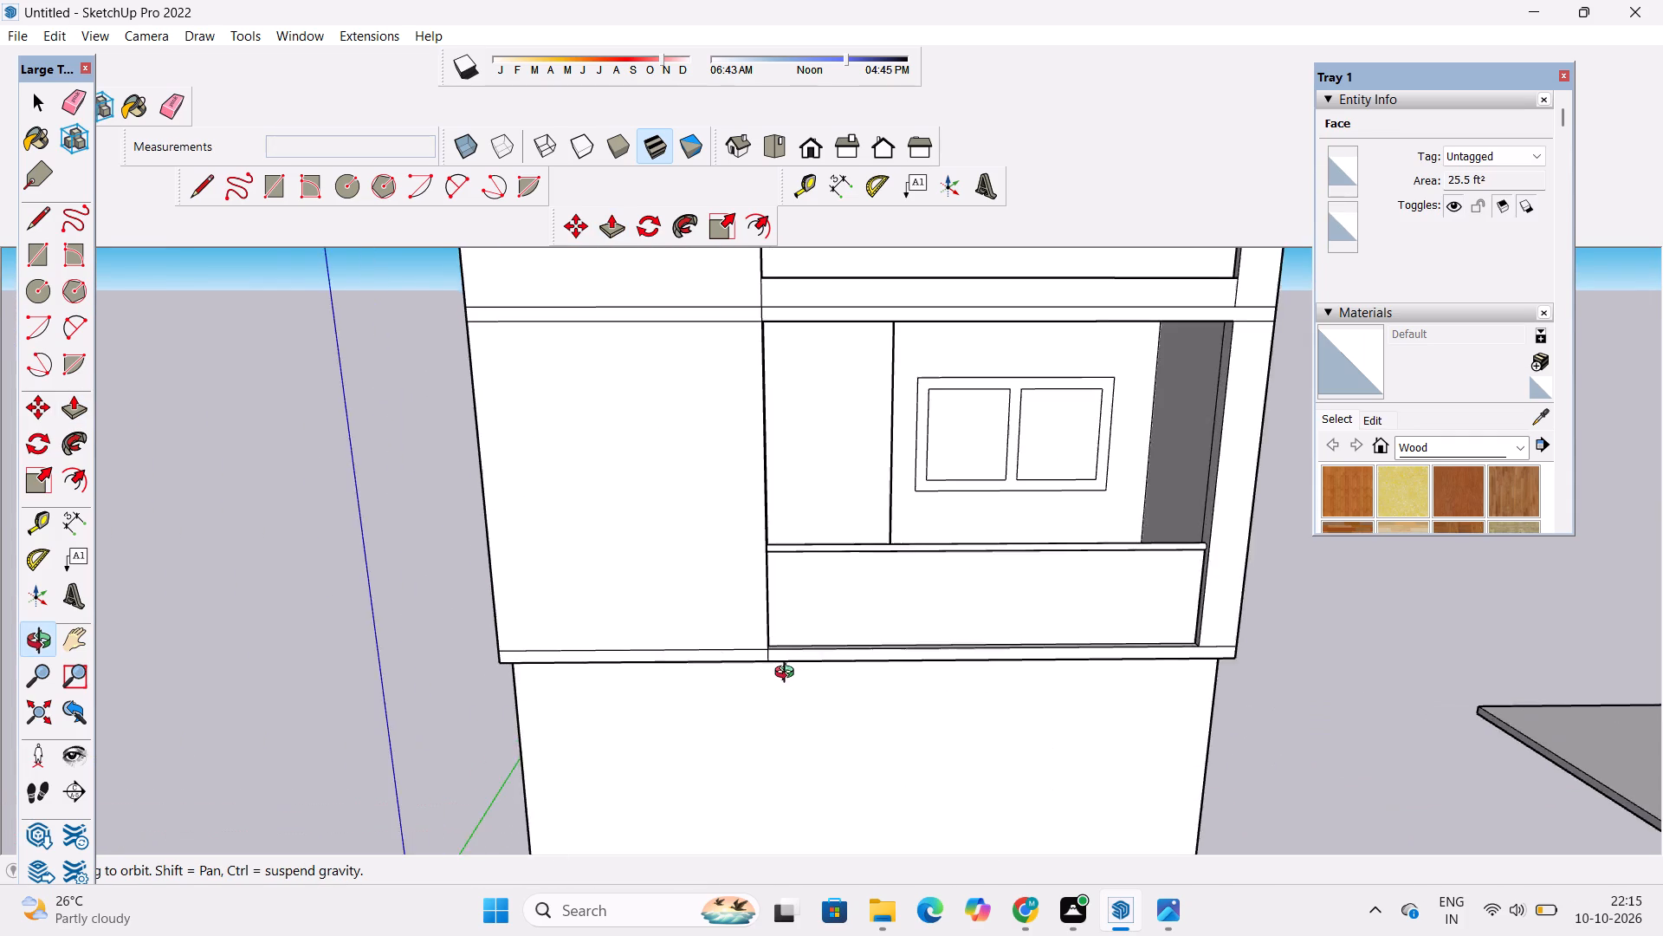
shift+drag(788, 674, 760, 704)
scroll(760, 700, up, 3)
shift+drag(761, 695, 761, 705)
shift+drag(742, 692, 747, 739)
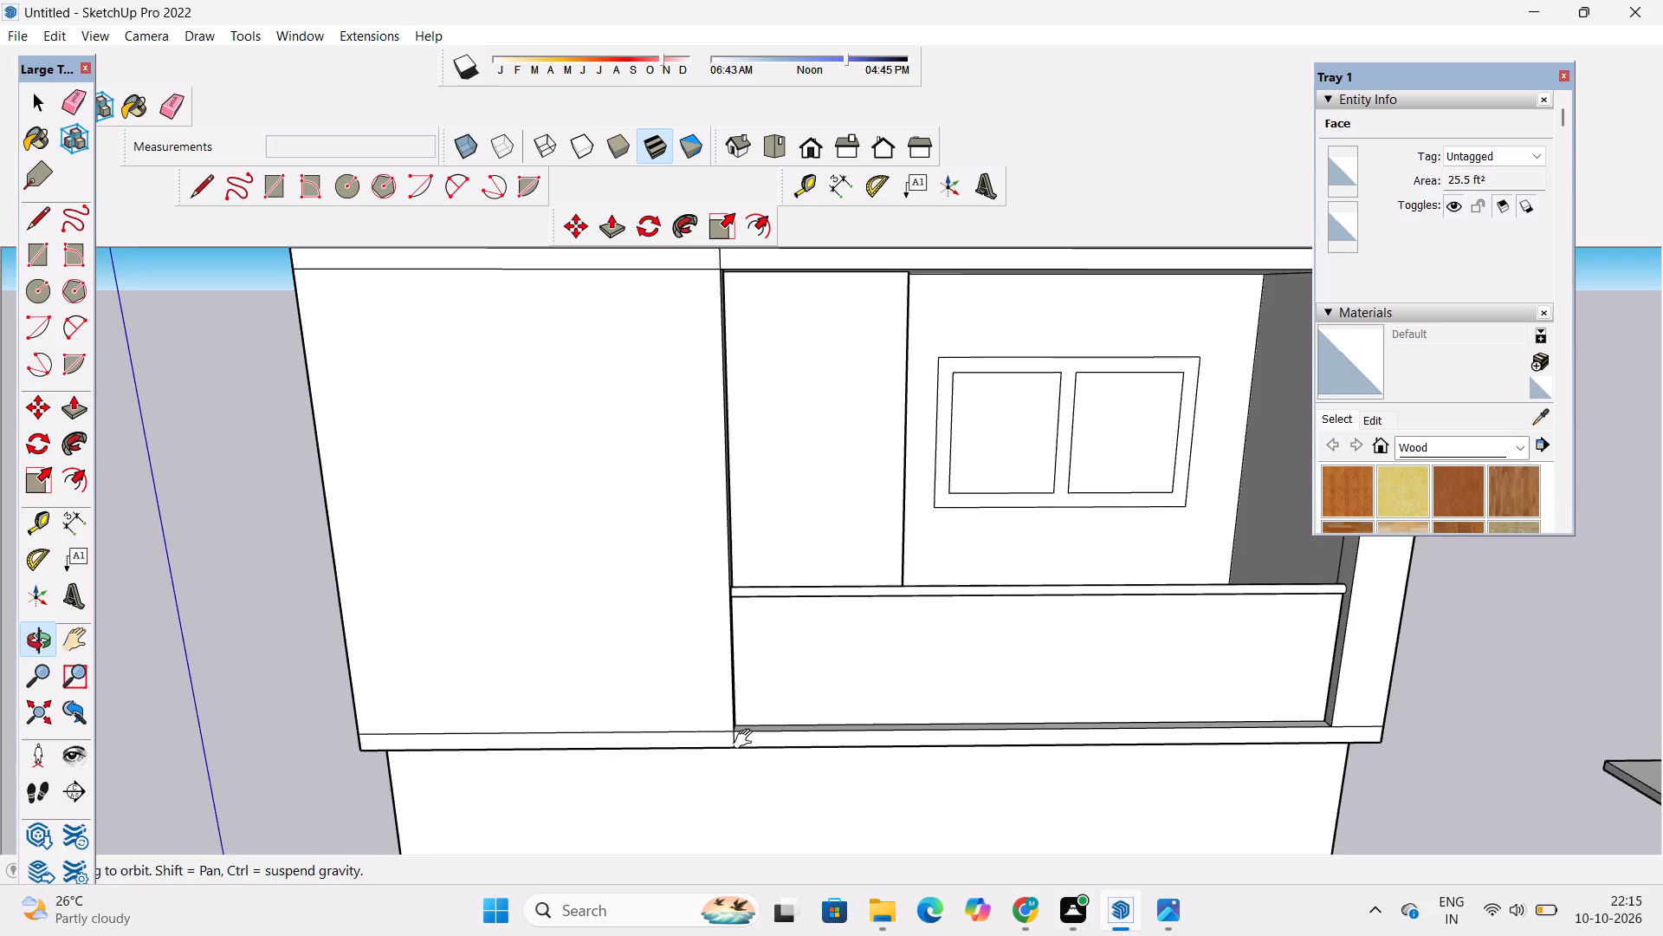
shift+drag(747, 739, 776, 733)
shift+scroll(754, 701, down, 2)
shift+drag(749, 702, 731, 734)
drag(728, 741, 759, 788)
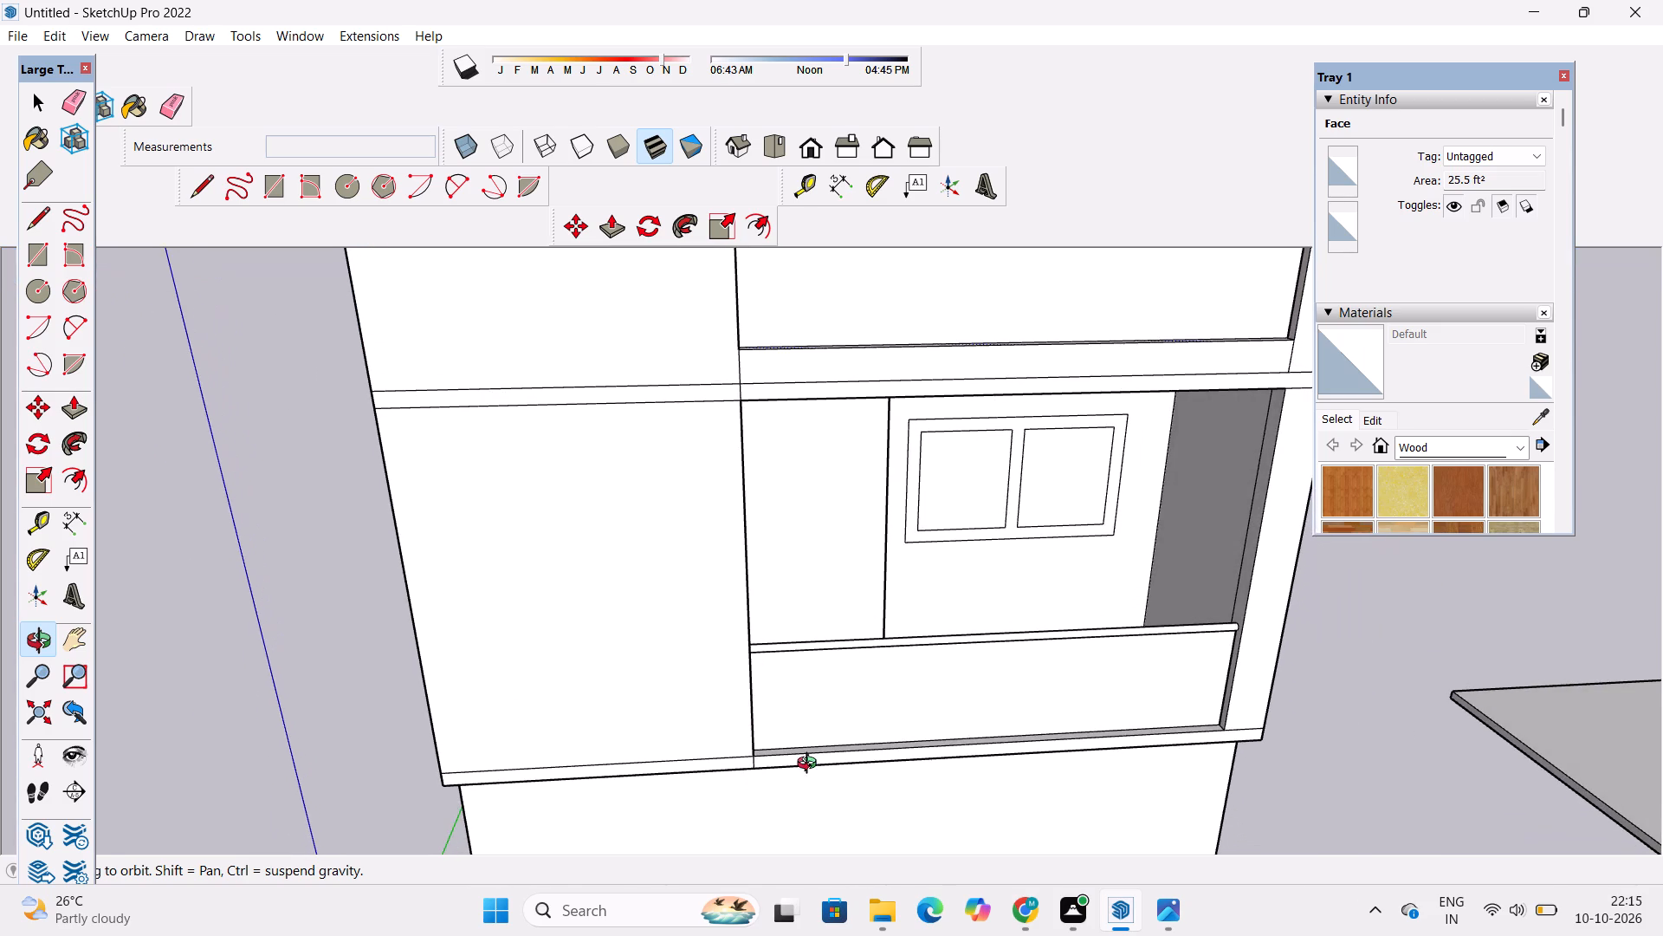
key(p)
scroll(812, 759, up, 8)
click(850, 746)
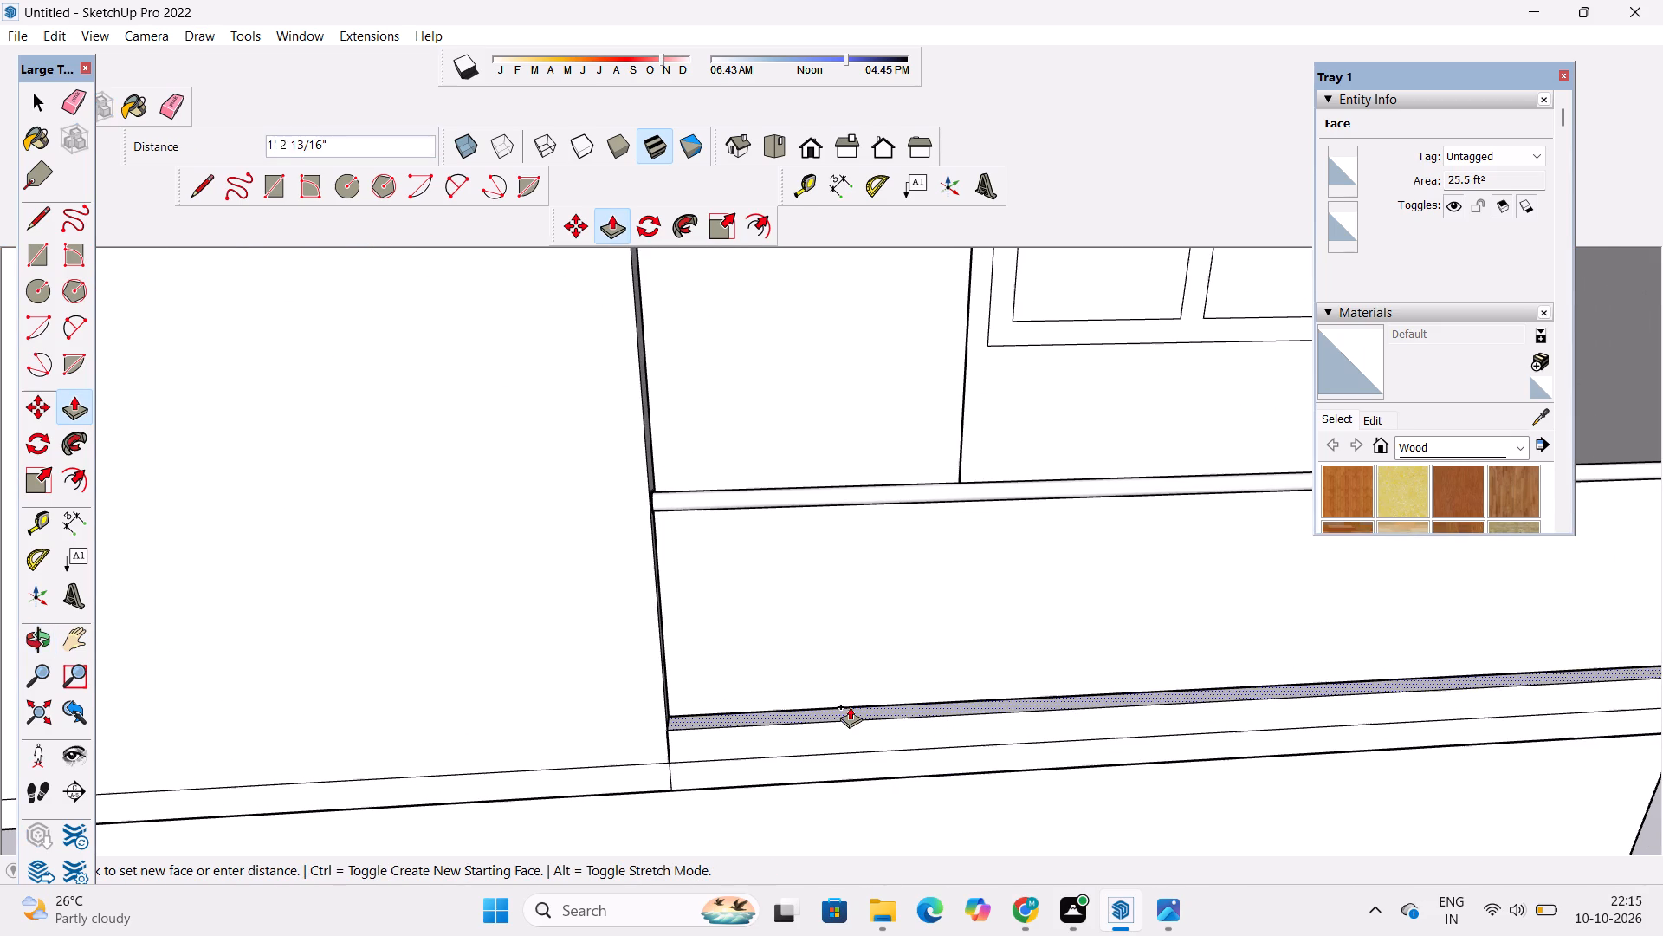
text(2')
key(Return)
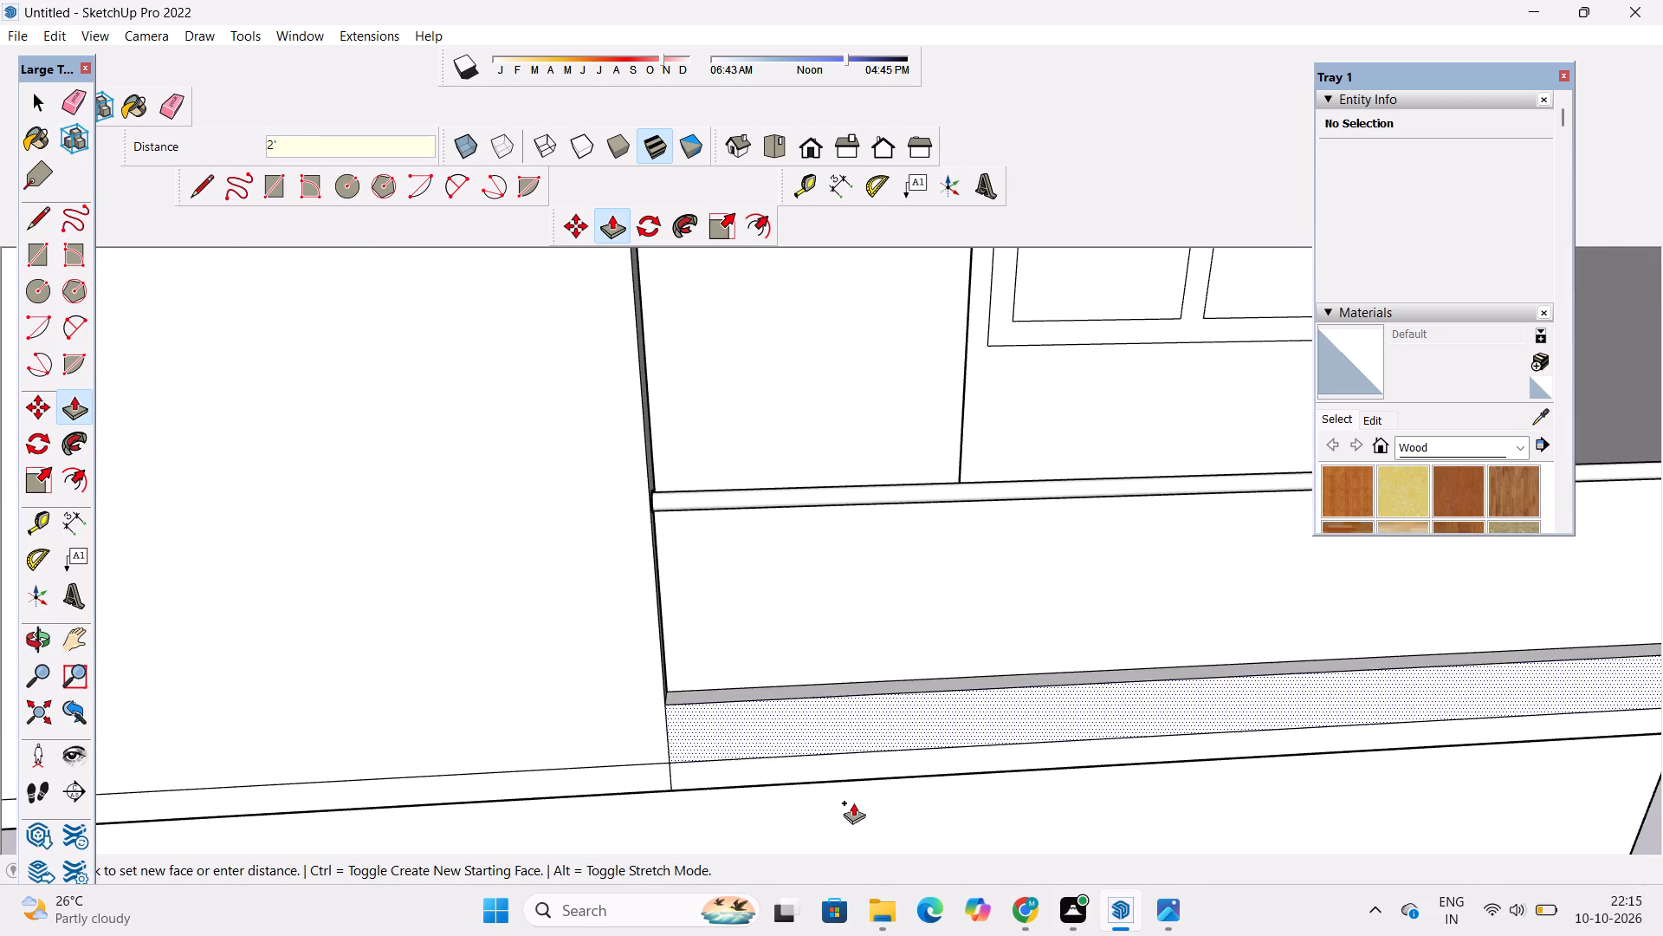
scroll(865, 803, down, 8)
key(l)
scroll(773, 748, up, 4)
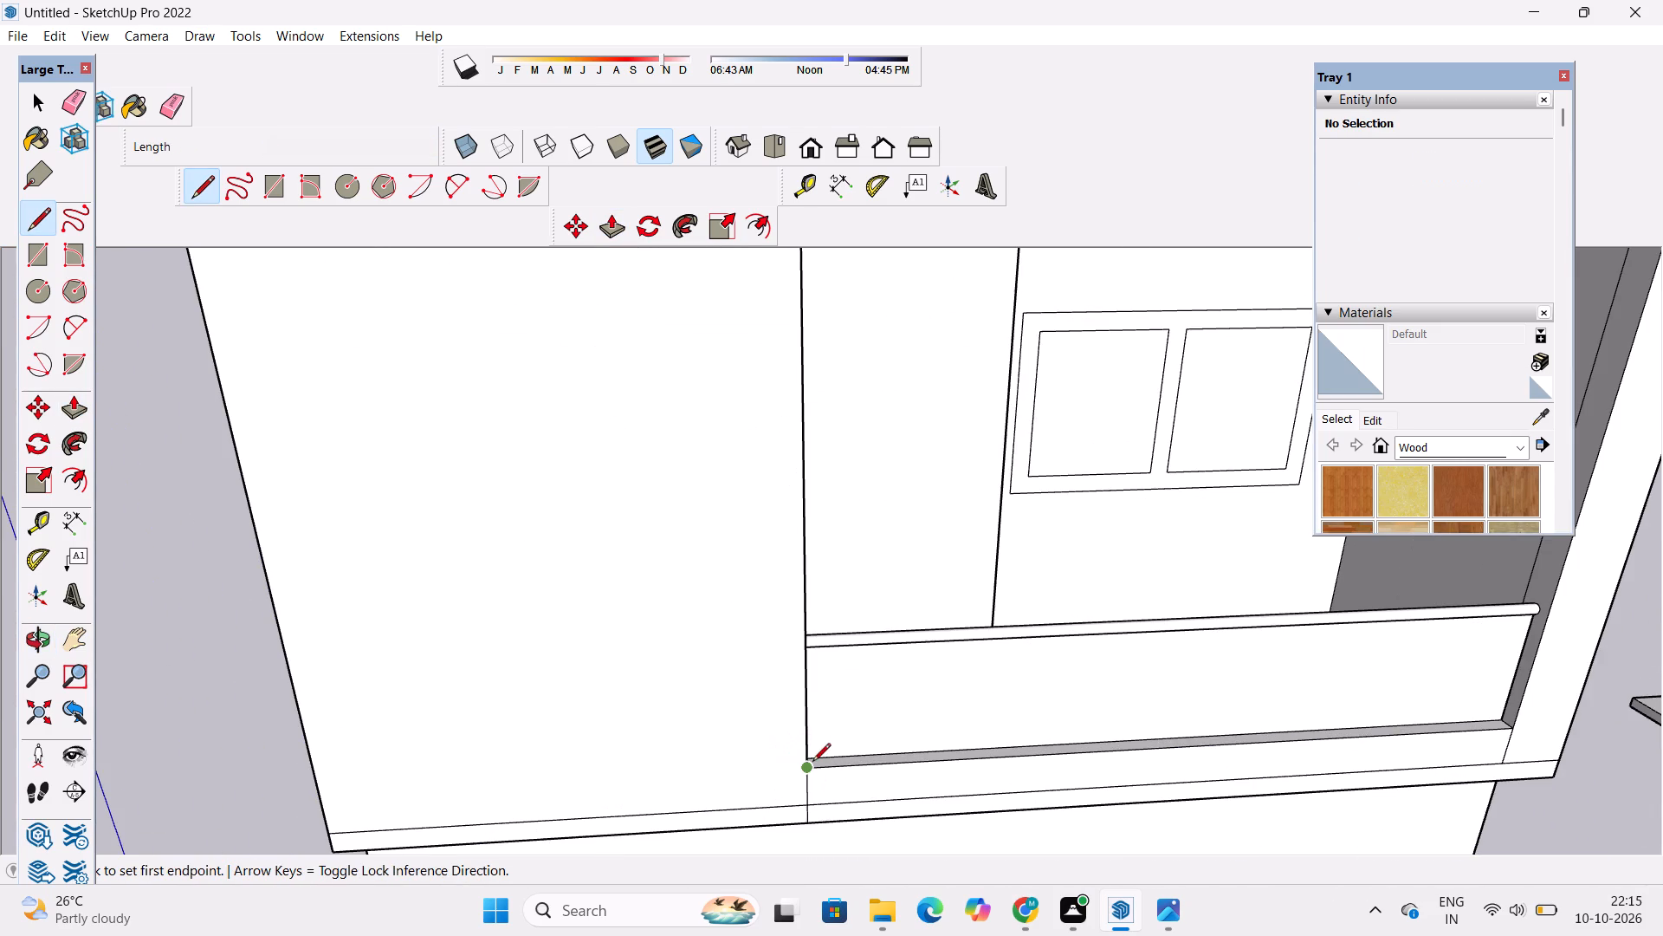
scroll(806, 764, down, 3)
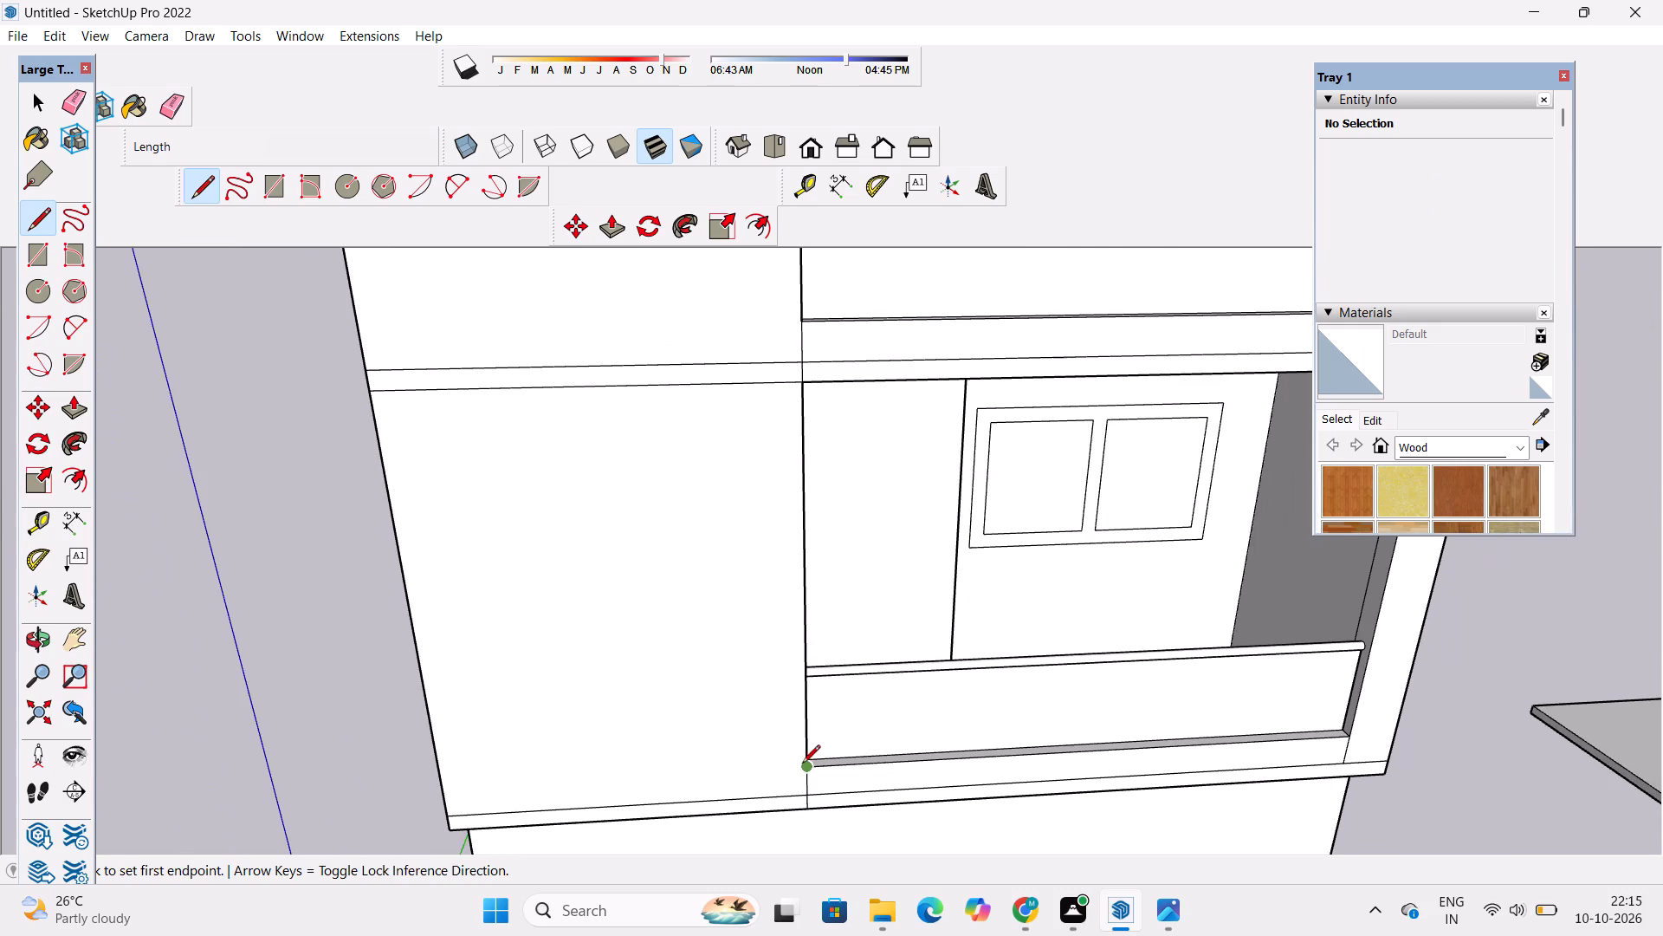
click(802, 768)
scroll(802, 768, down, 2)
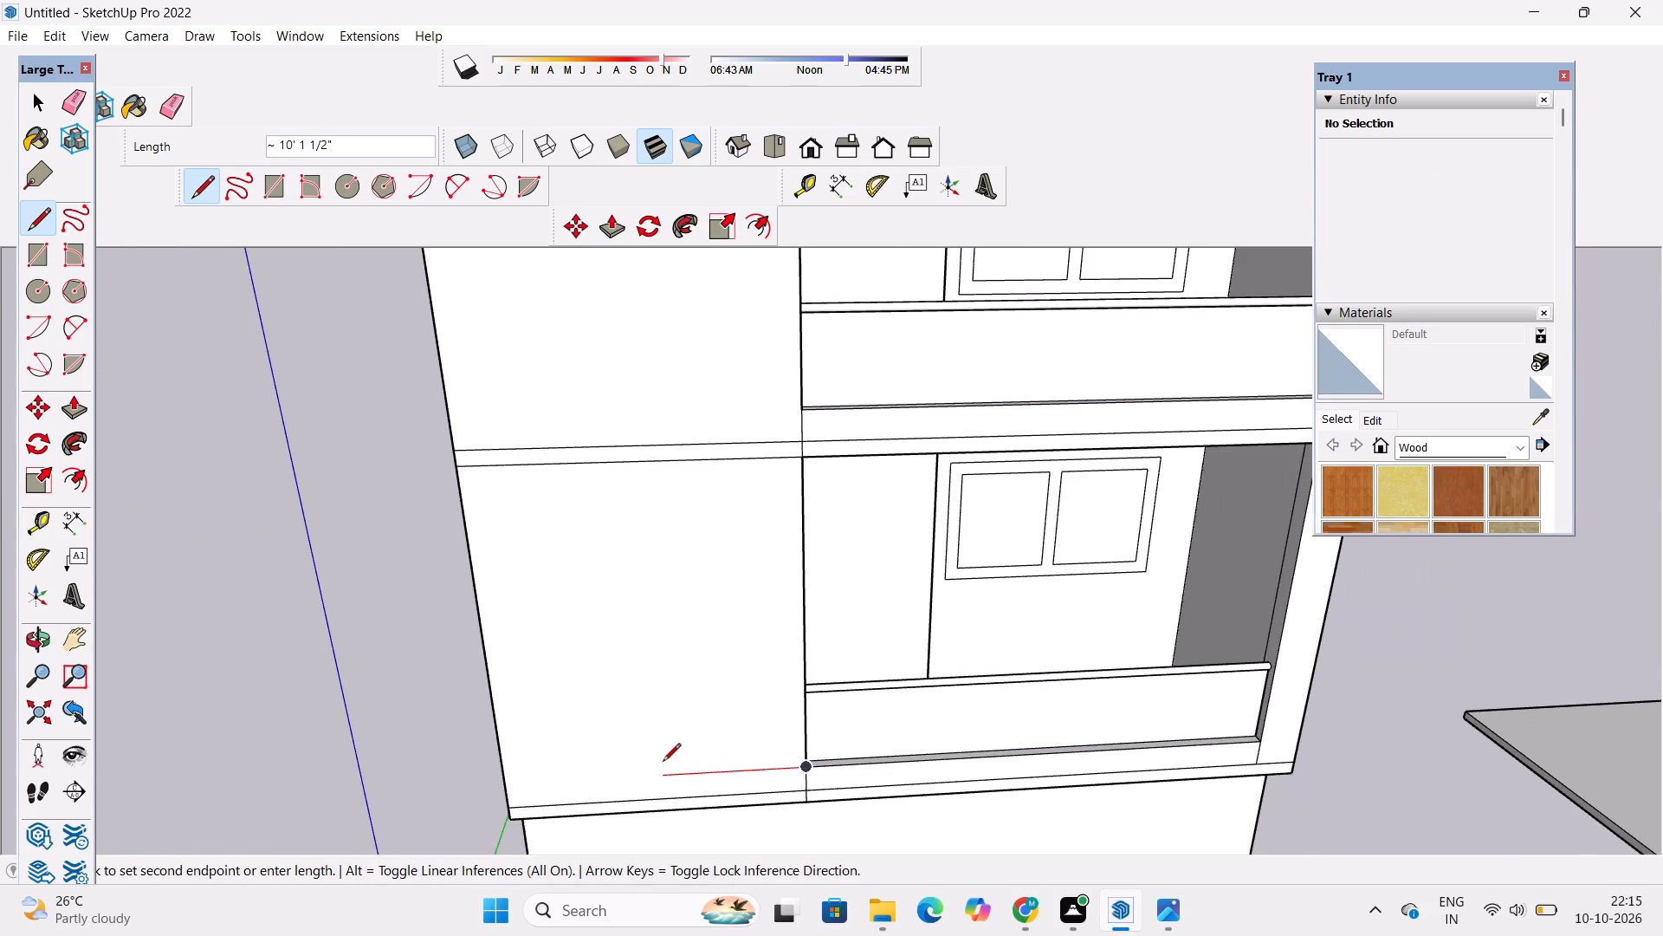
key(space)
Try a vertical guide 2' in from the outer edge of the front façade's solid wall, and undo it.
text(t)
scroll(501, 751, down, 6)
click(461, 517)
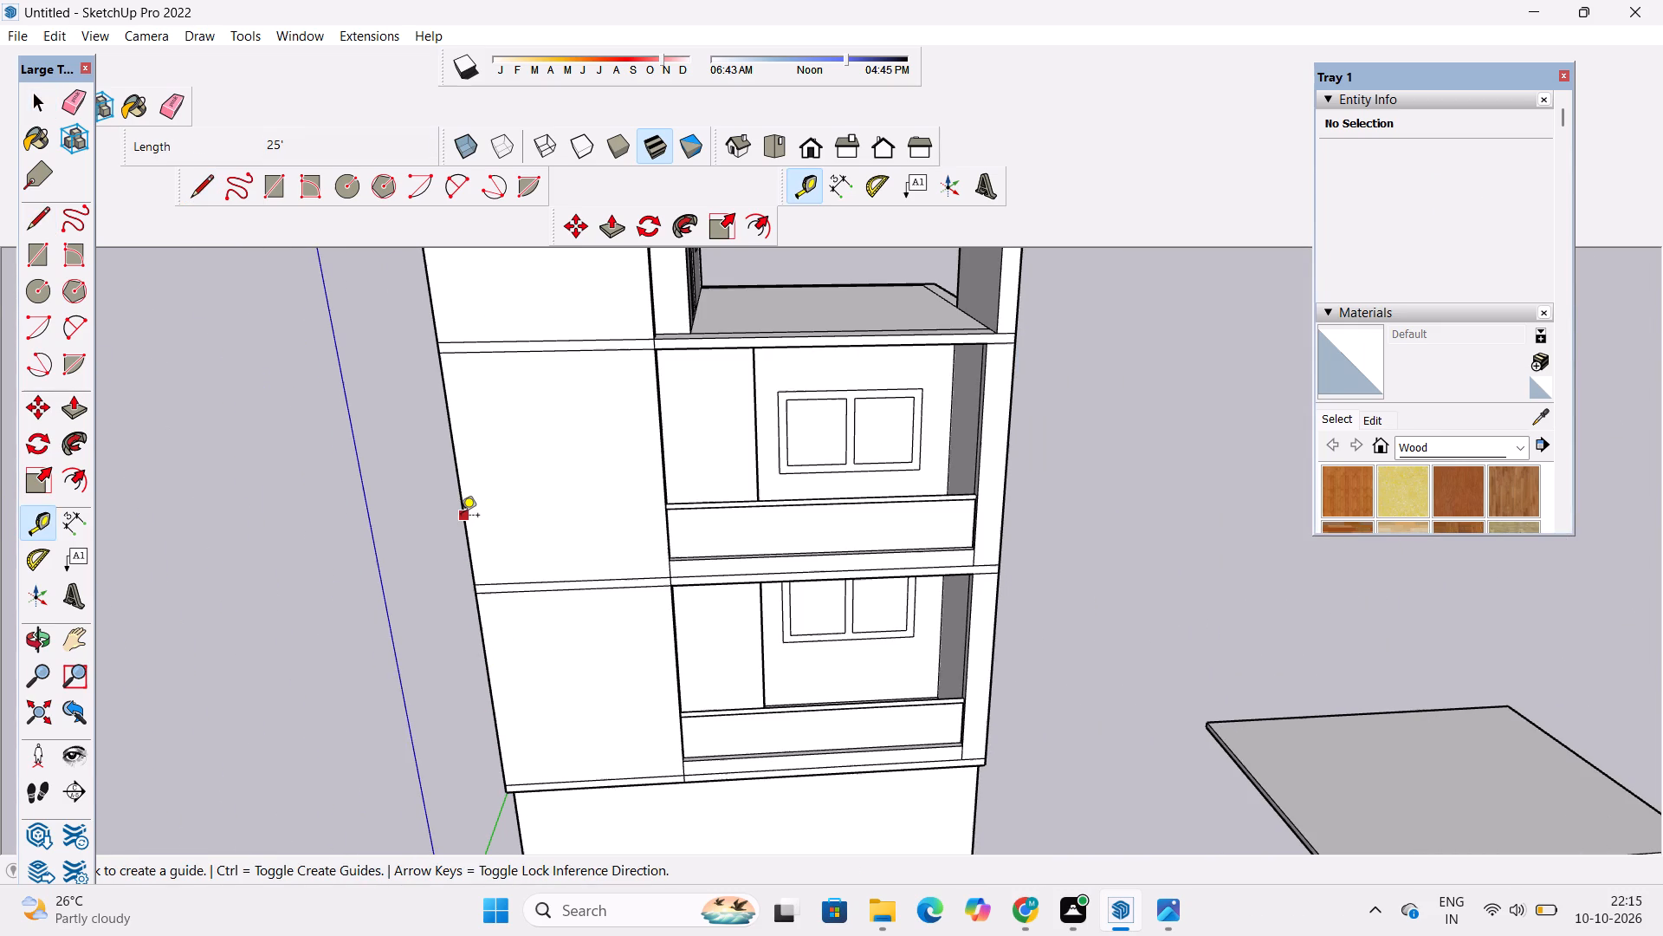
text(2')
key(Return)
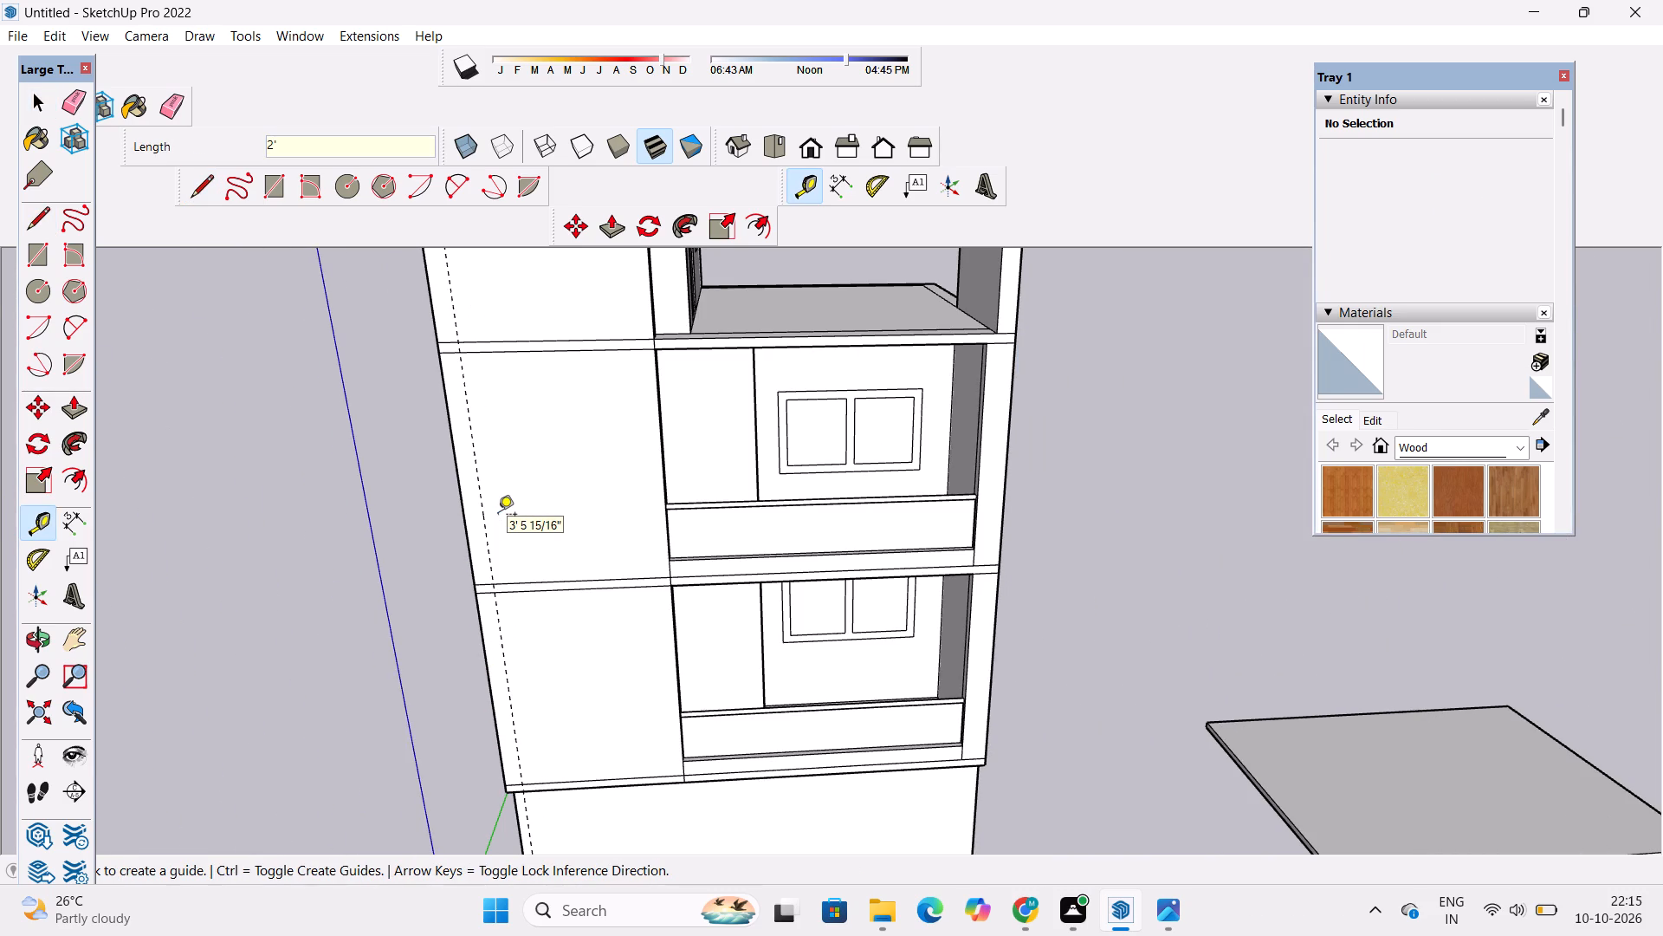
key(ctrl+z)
Place a vertical guide on the front façade's solid wall, 5' in from its outer edge.
scroll(503, 523, down, 1)
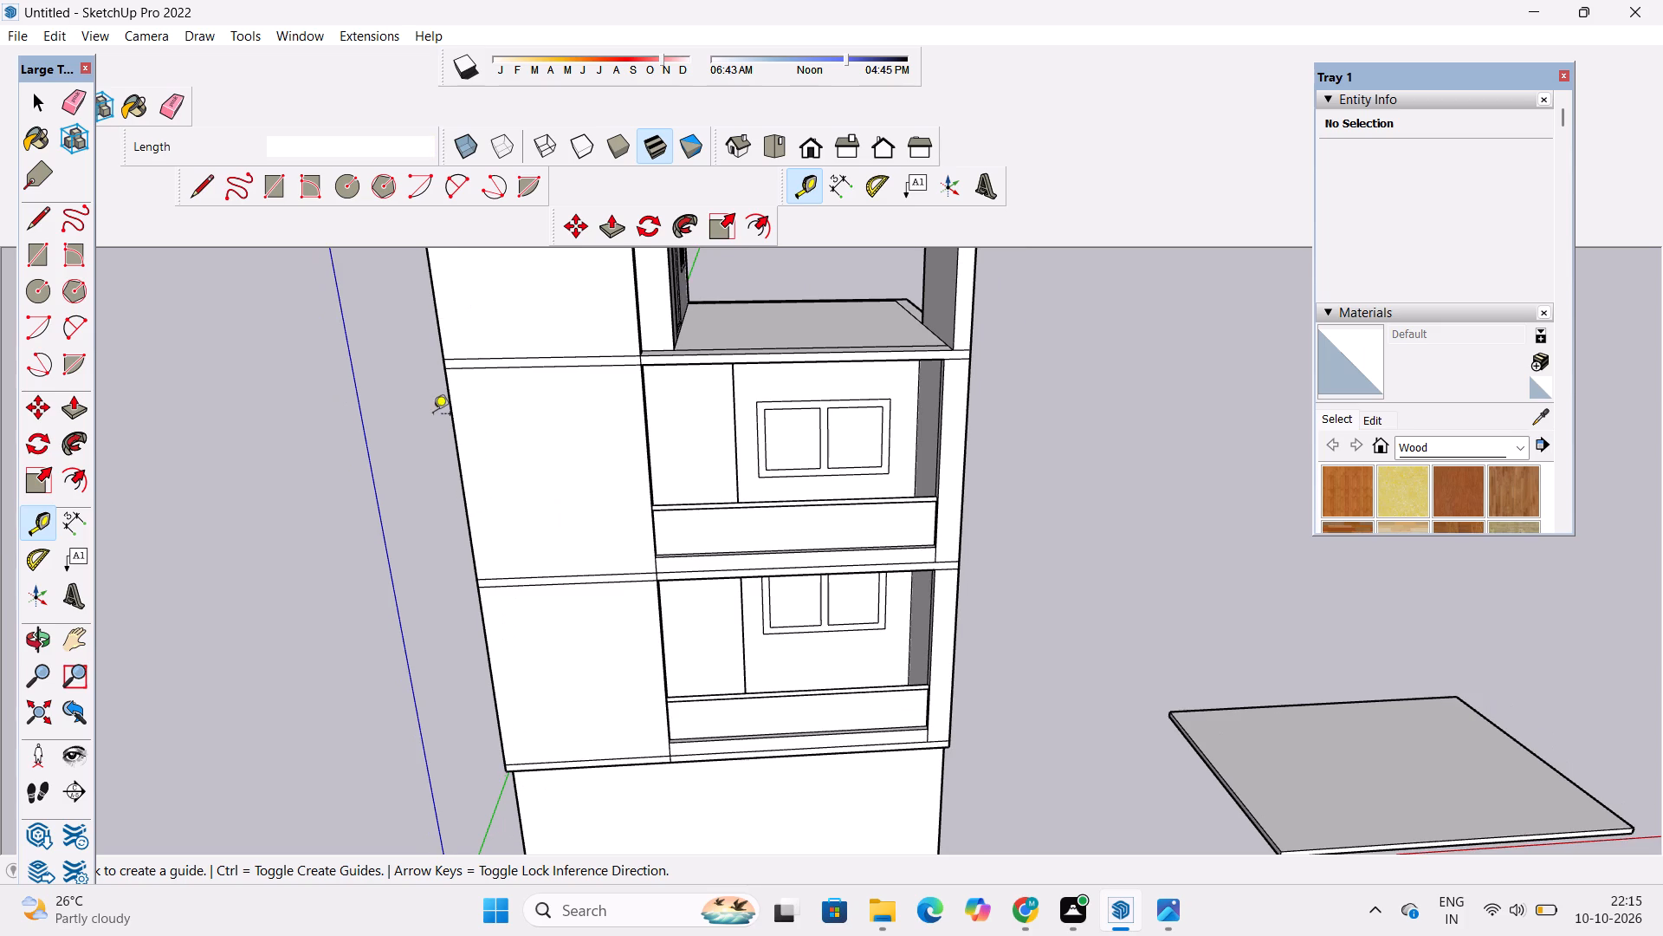
scroll(456, 491, down, 1)
click(461, 482)
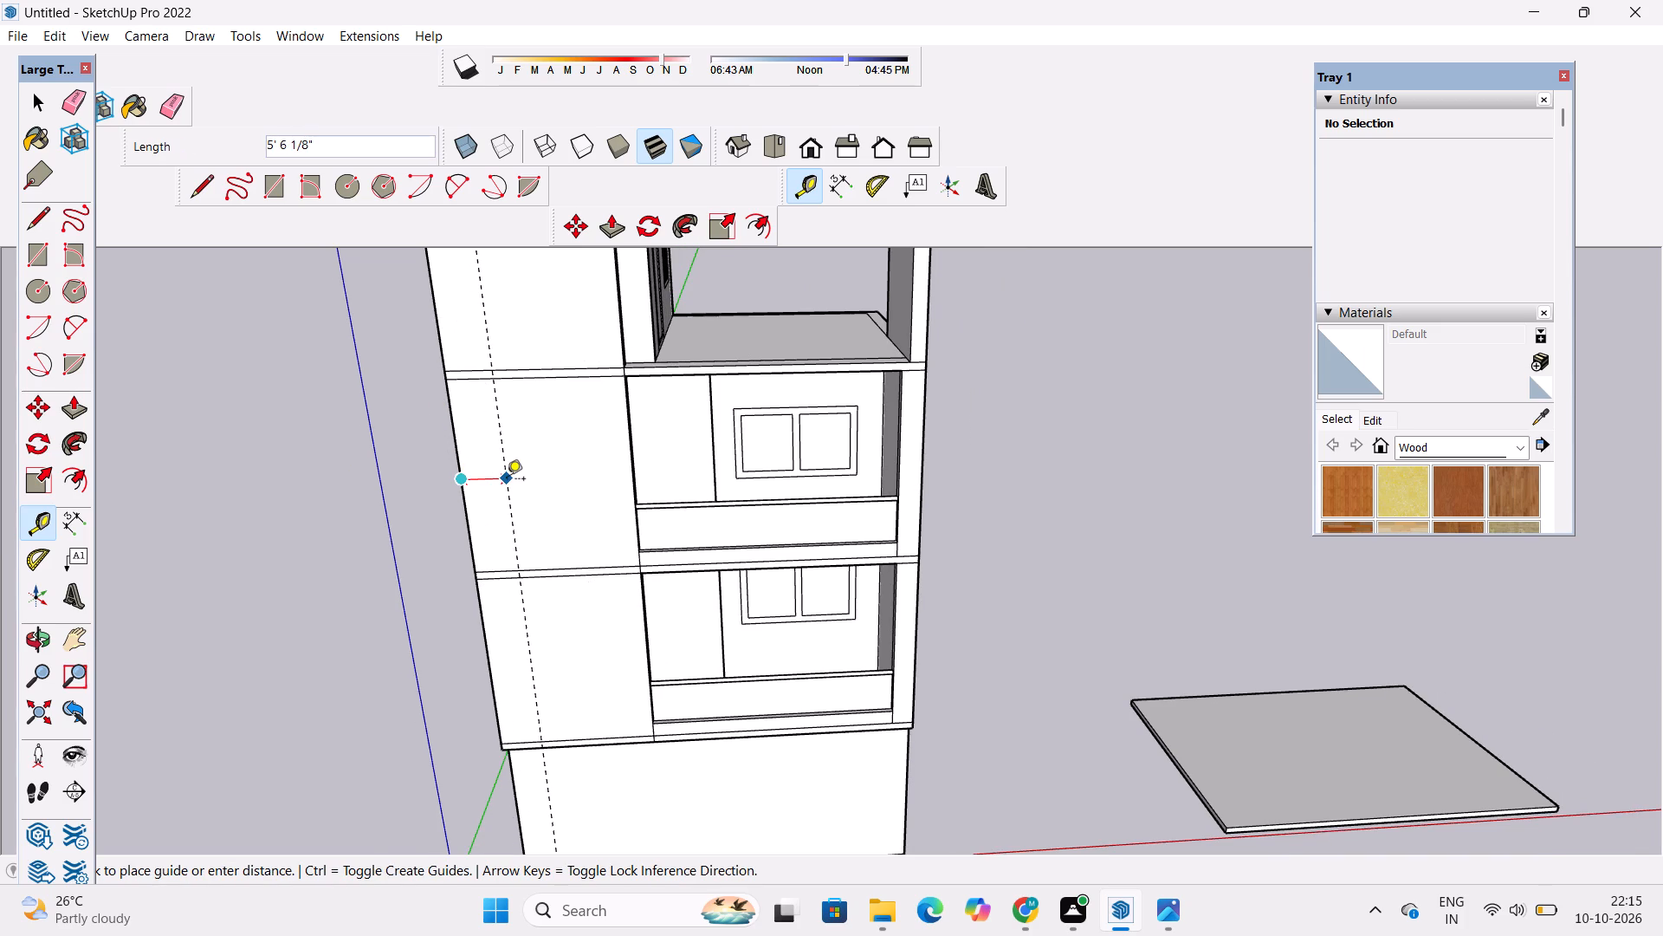
text(5')
key(Return)
Place a horizontal guide on the solid wall's front face, 3' below the roof edge.
scroll(482, 560, down, 3)
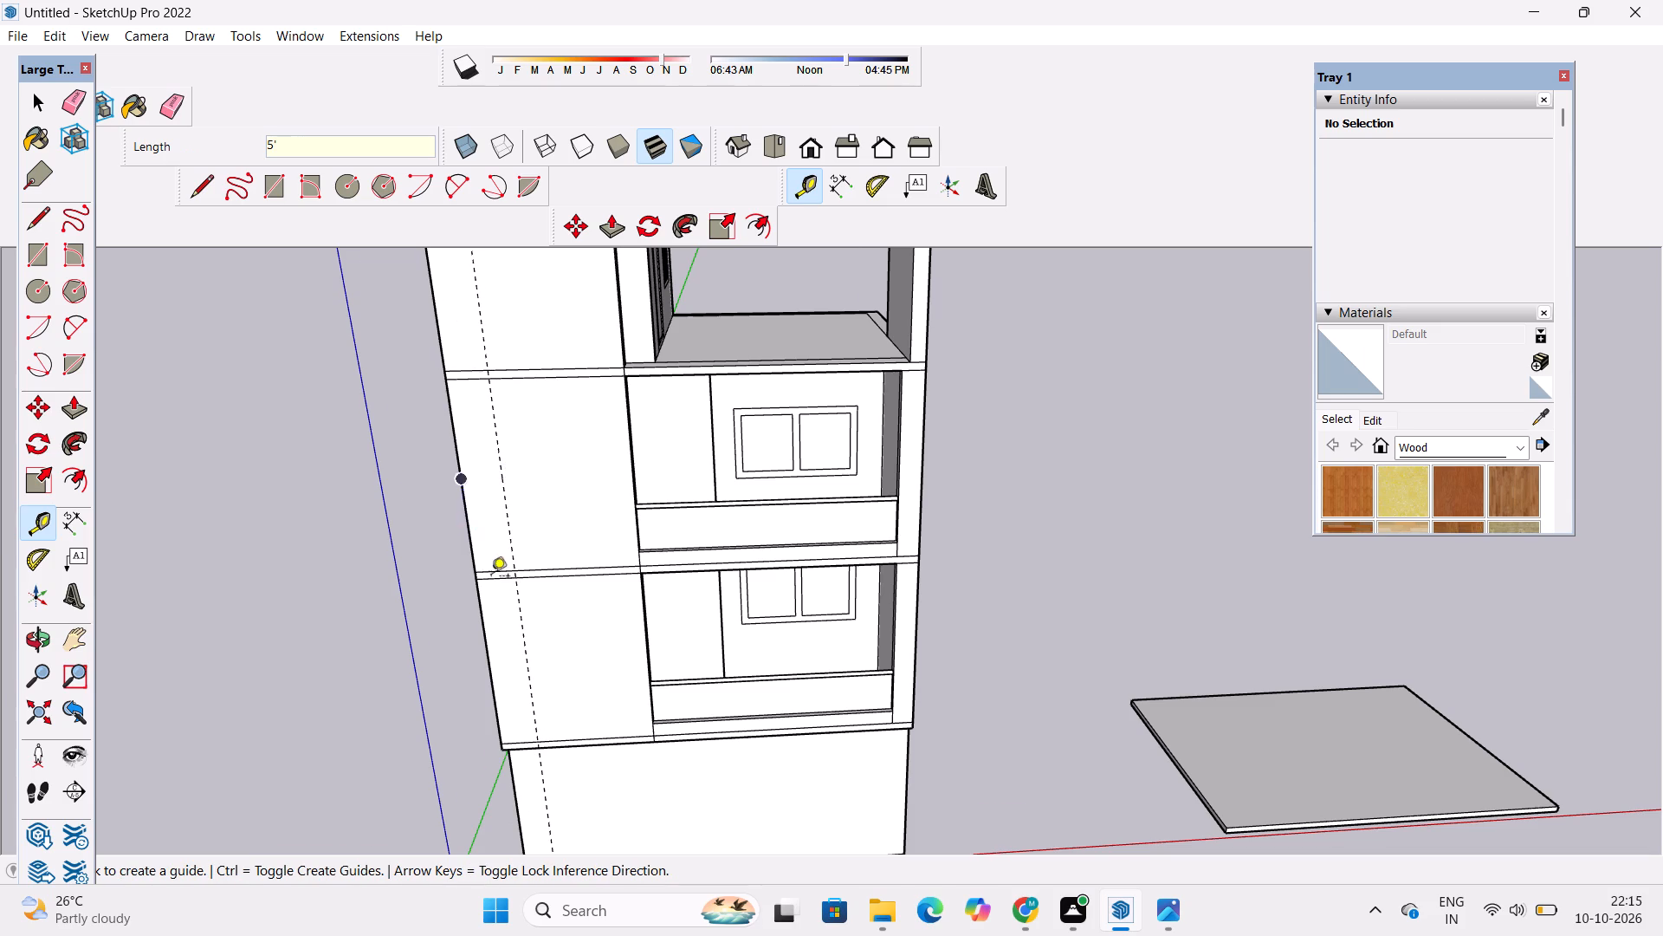
scroll(491, 577, down, 4)
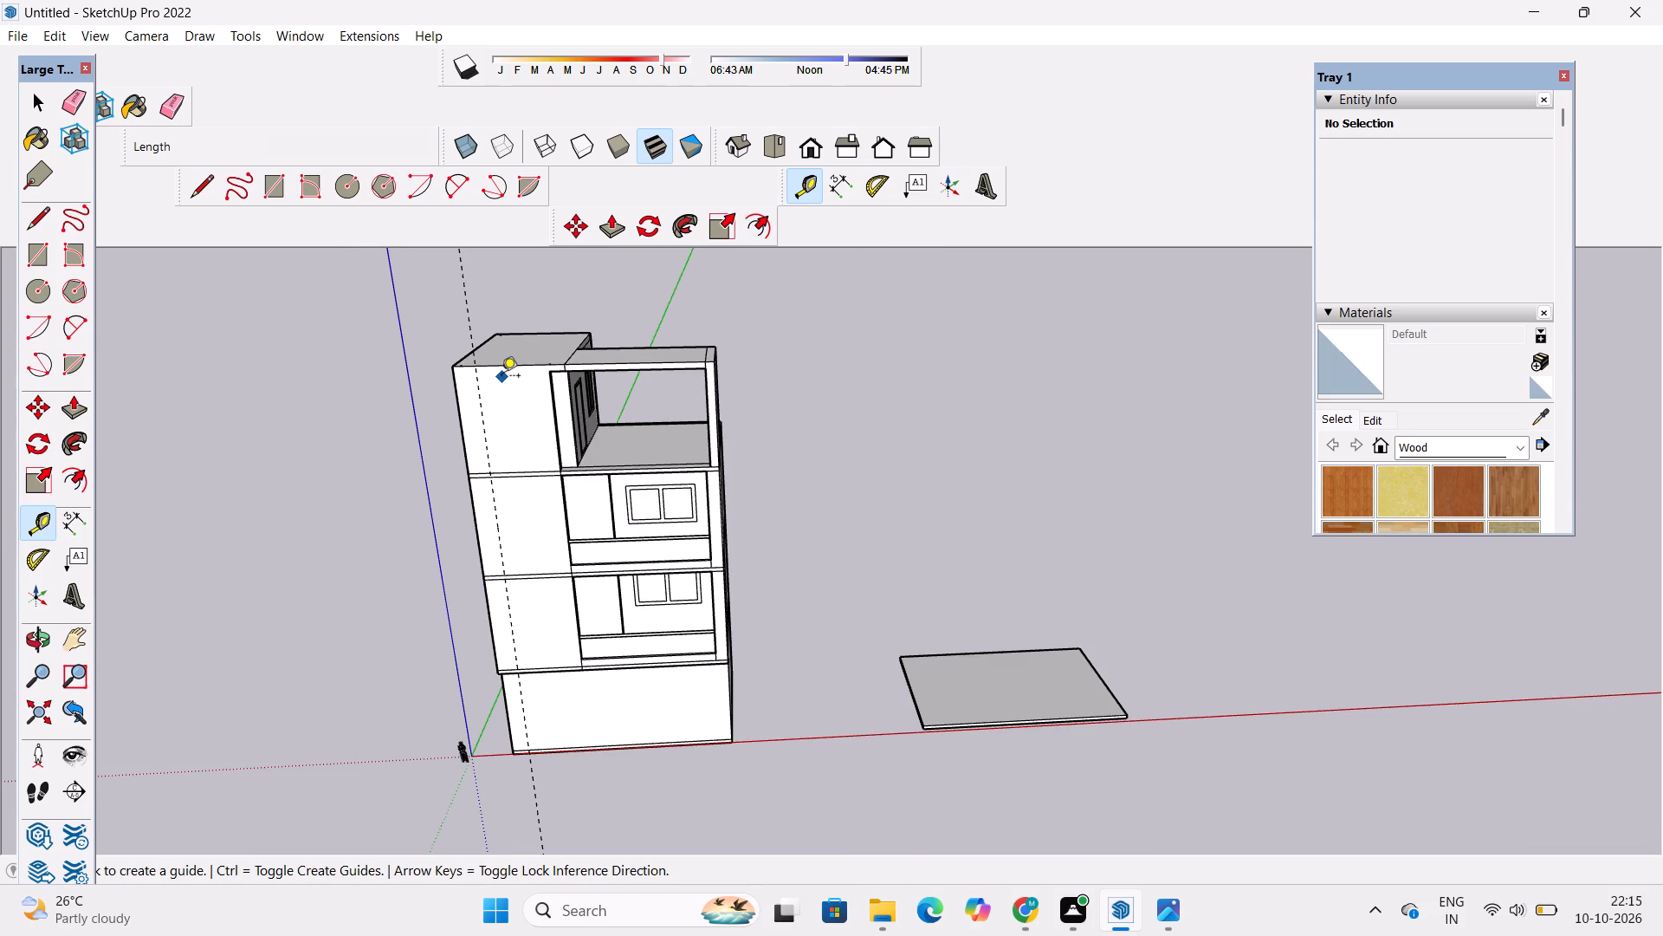
scroll(516, 374, up, 4)
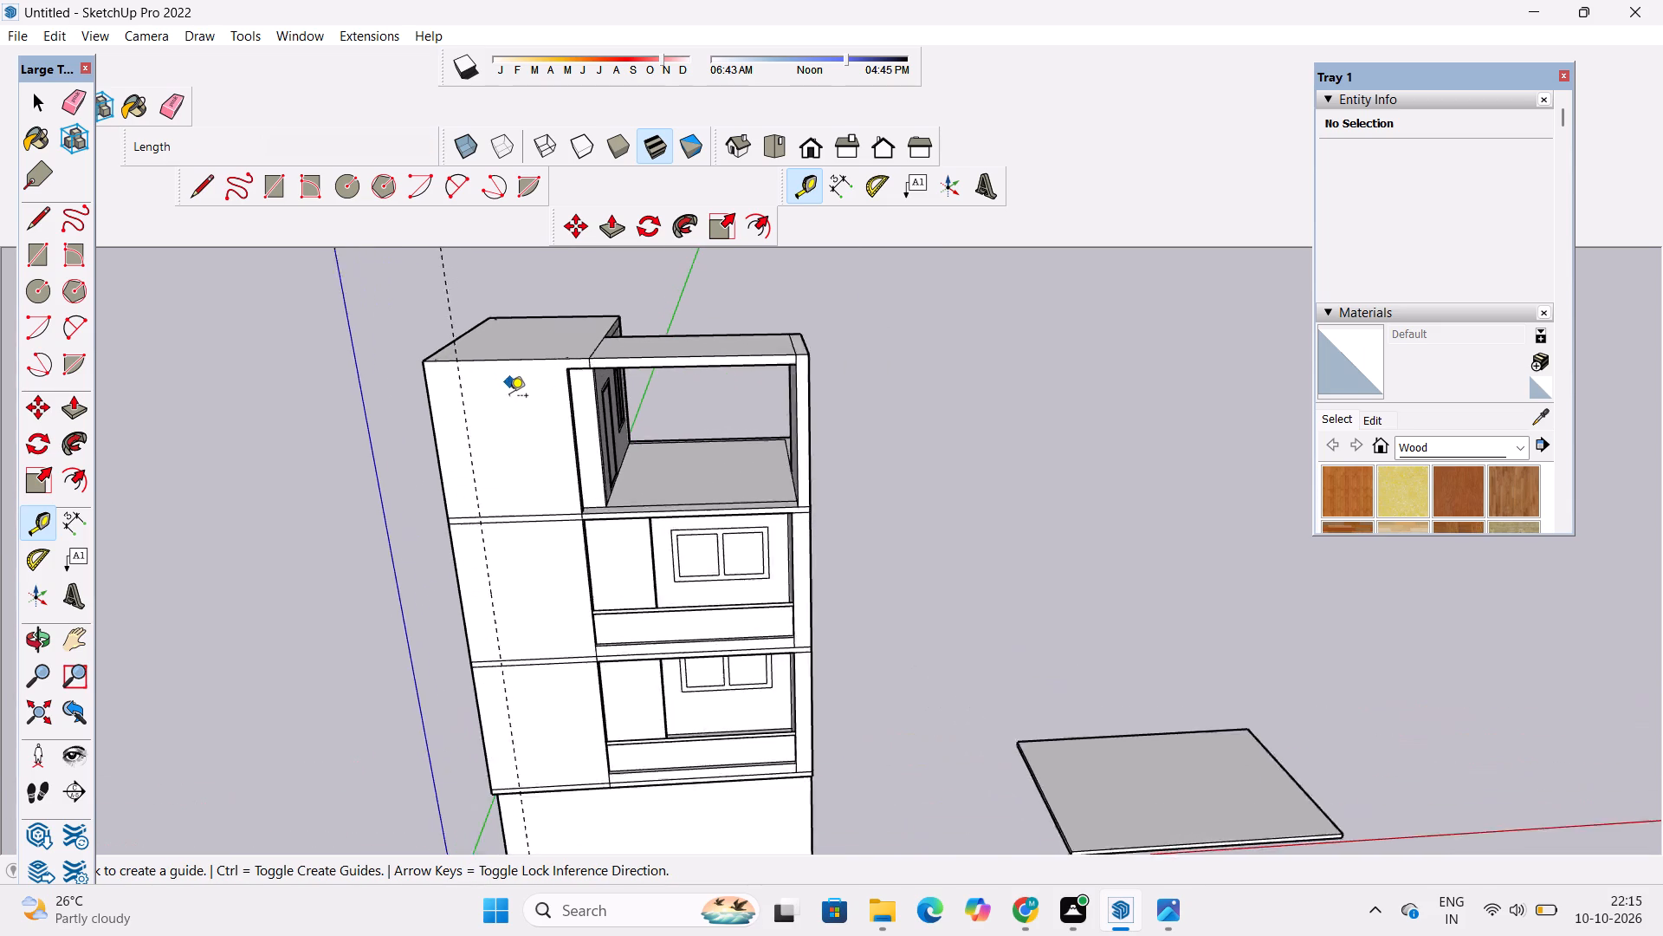
scroll(509, 397, up, 6)
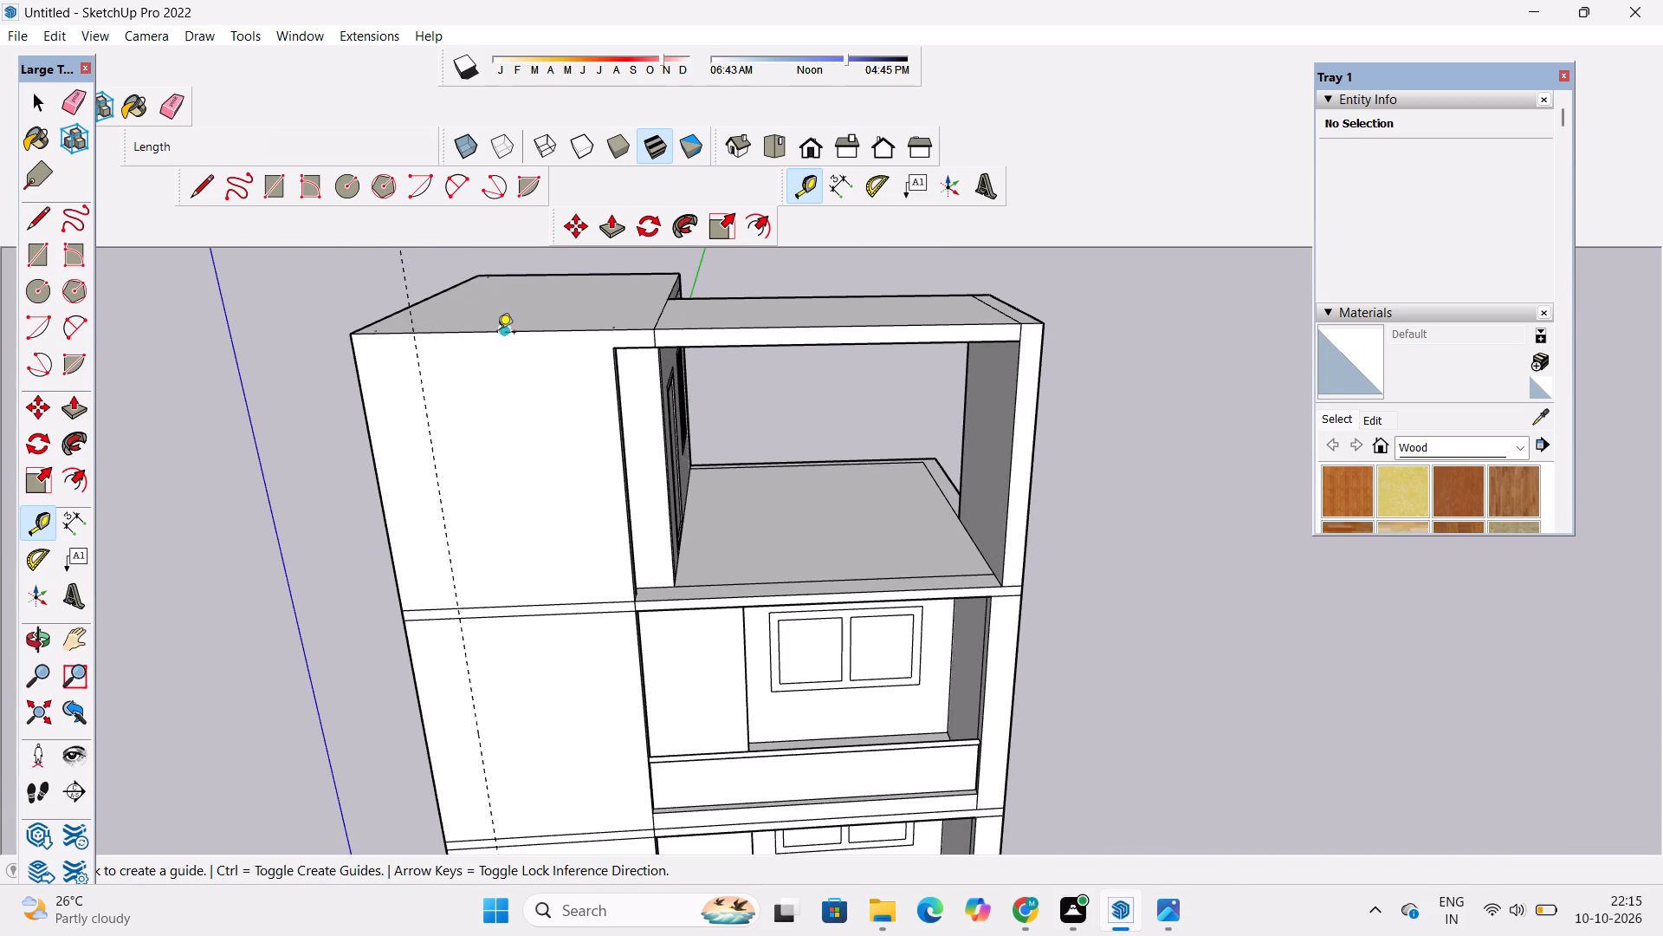
click(497, 334)
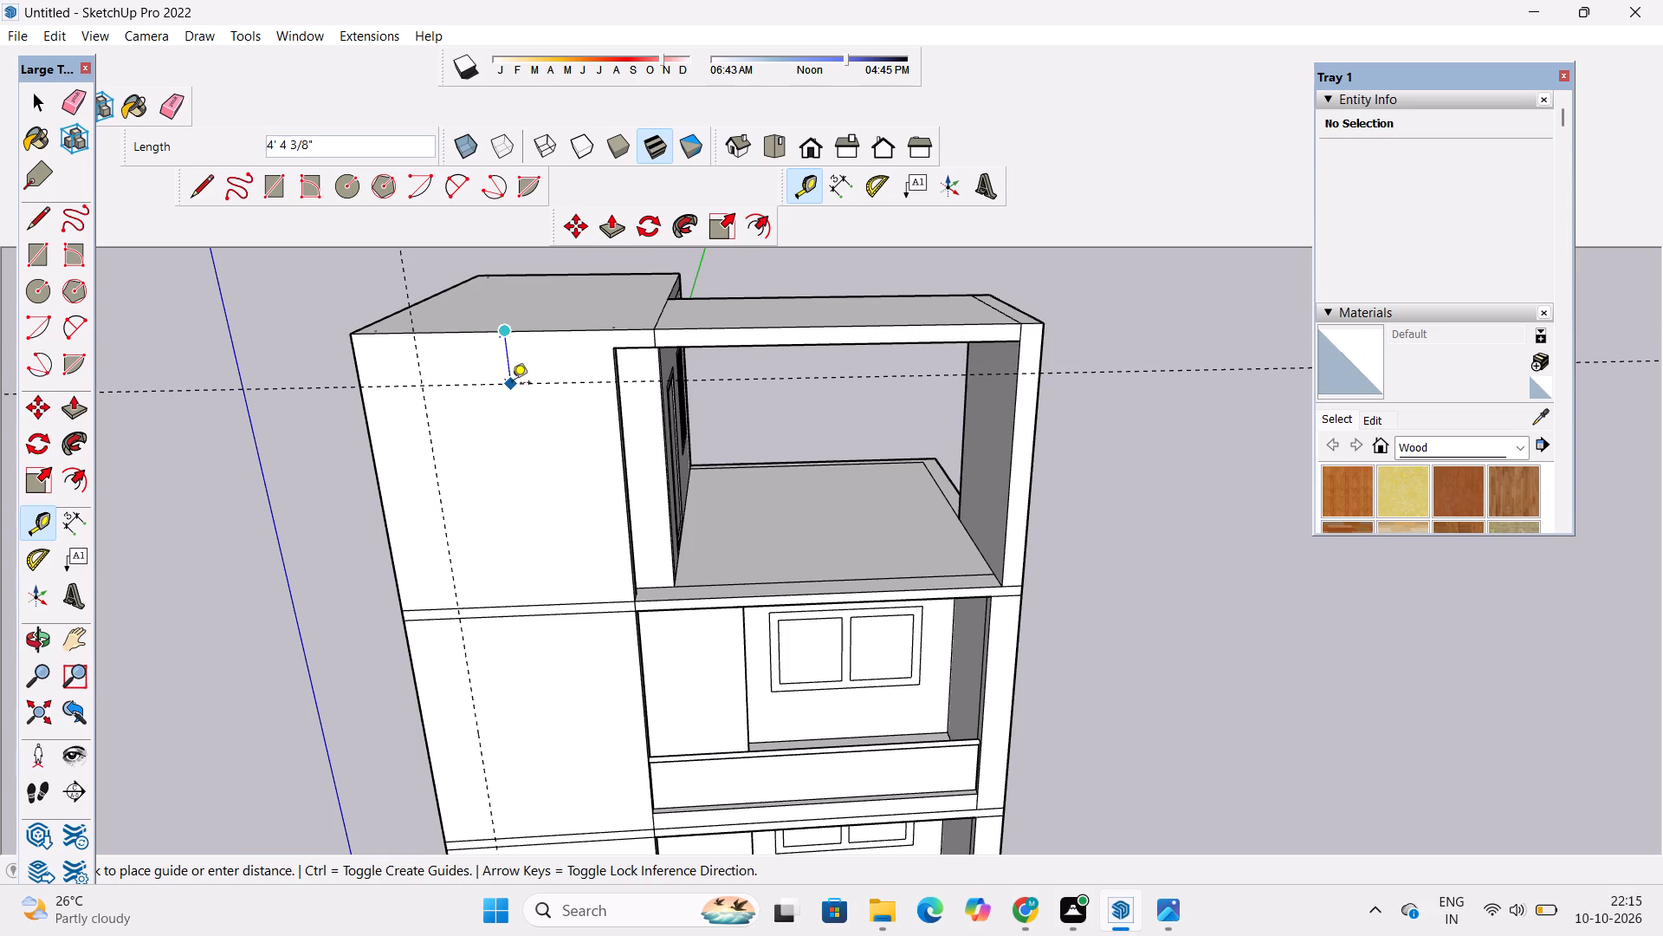
text(3')
key(Return)
Place a horizontal guide 3' above the lowest floor slab's bottom edge, level with the top of the lower balcony's raised ledge.
scroll(522, 400, down, 3)
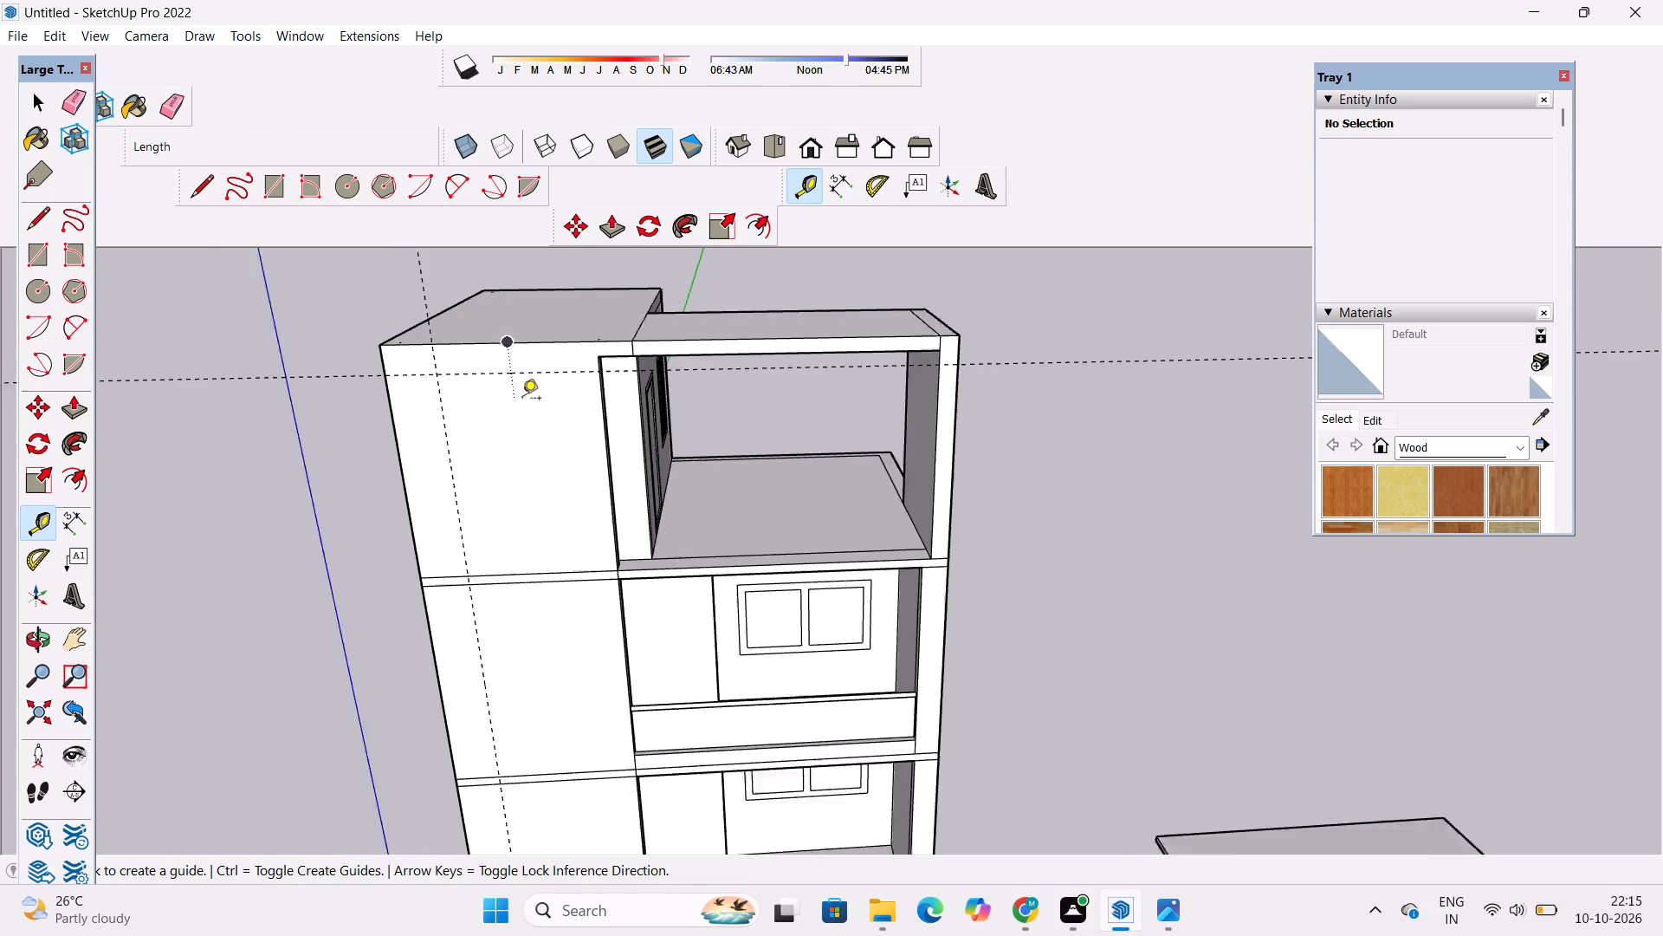
scroll(522, 400, down, 10)
scroll(533, 561, up, 6)
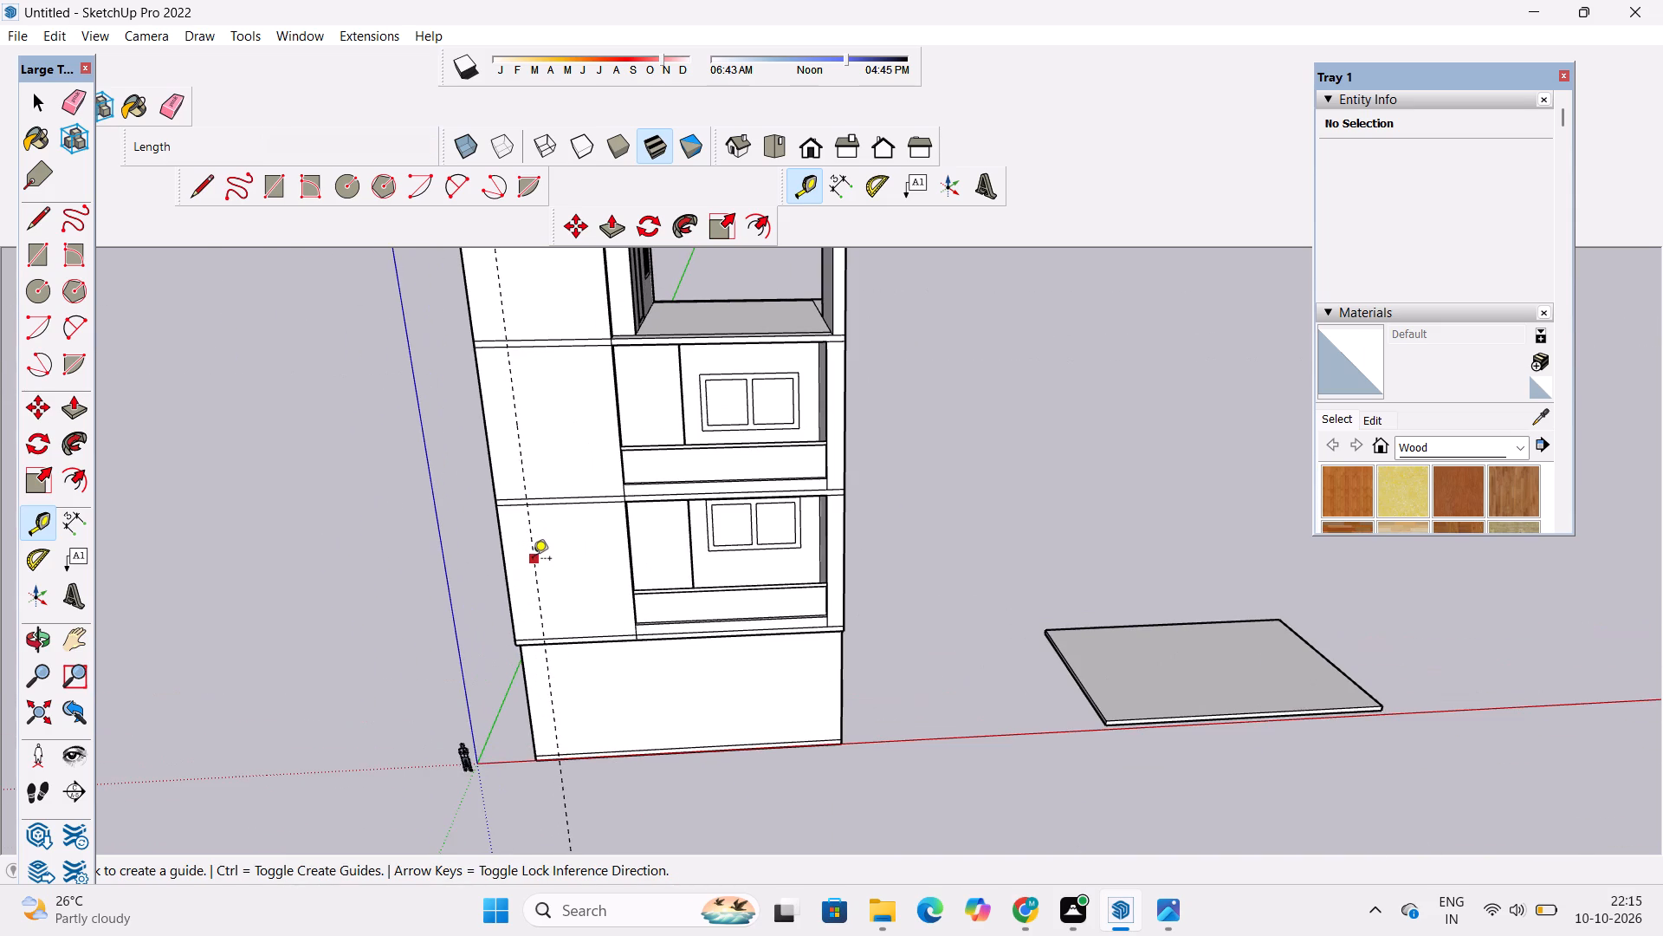
scroll(564, 674, up, 8)
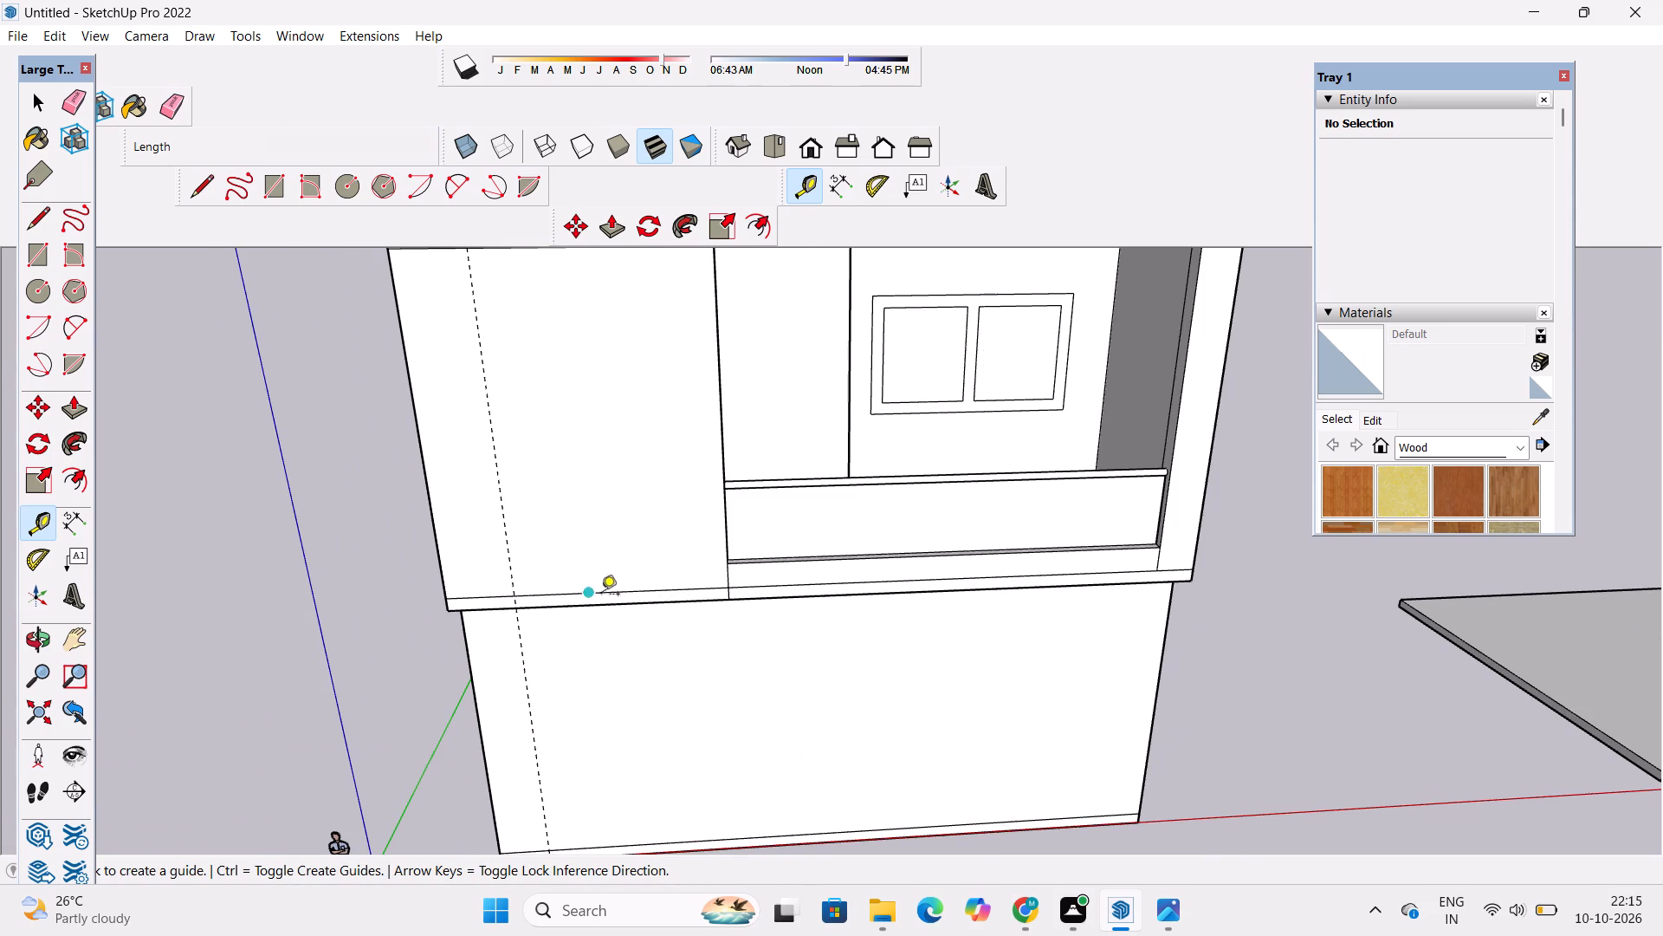
click(635, 603)
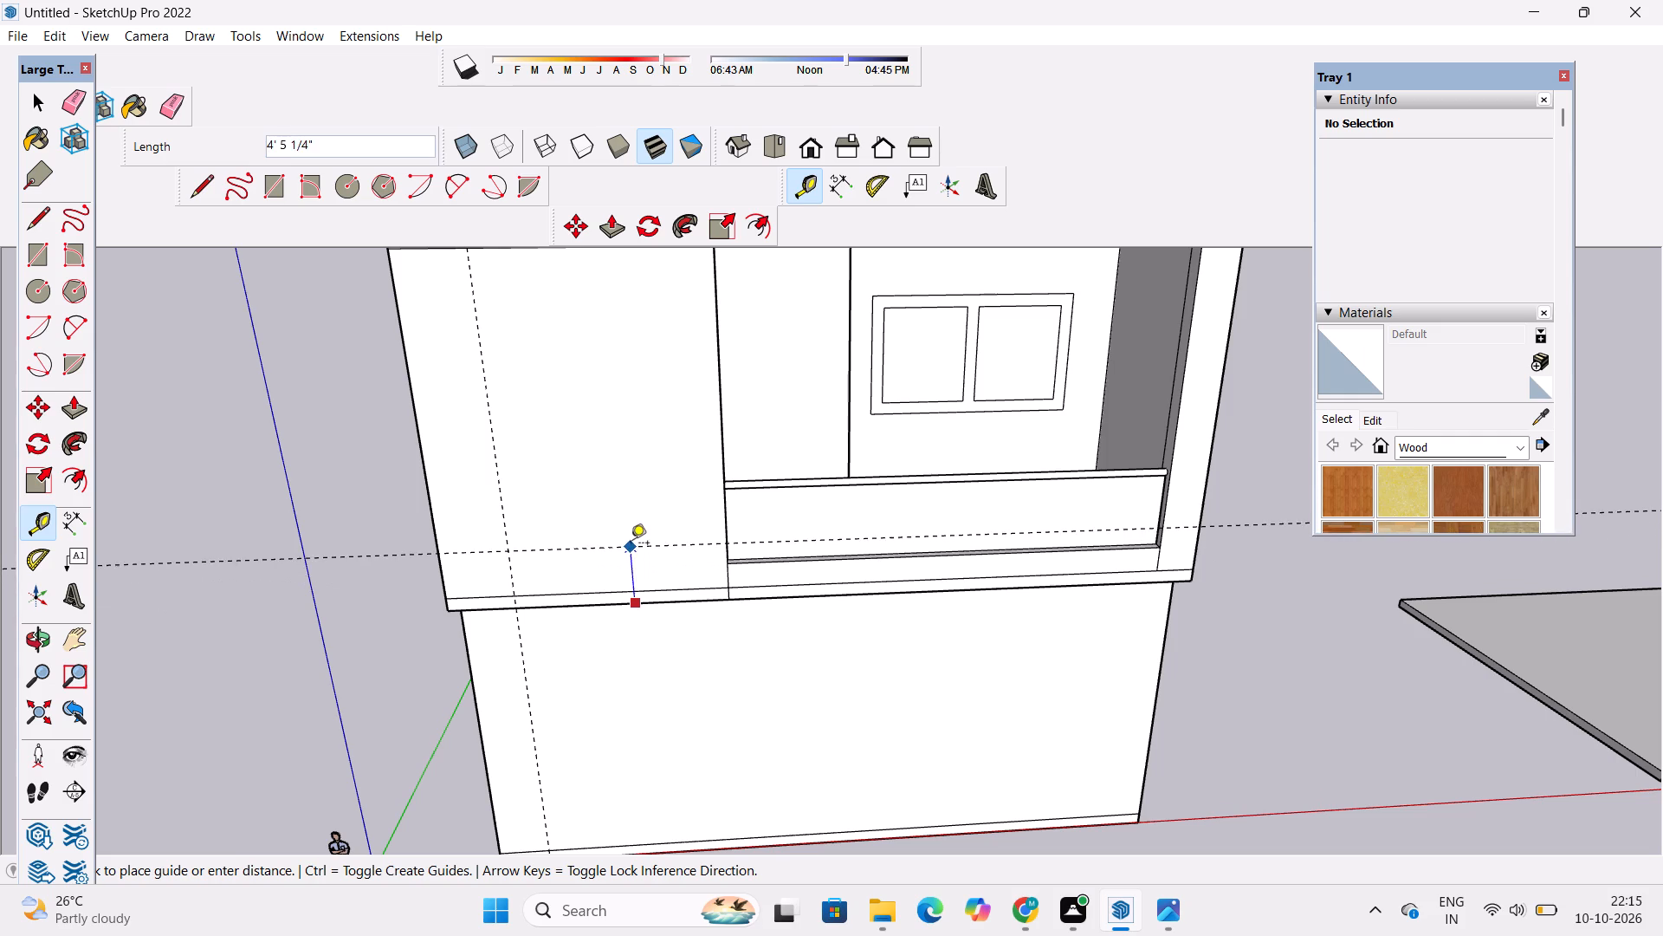
click(730, 568)
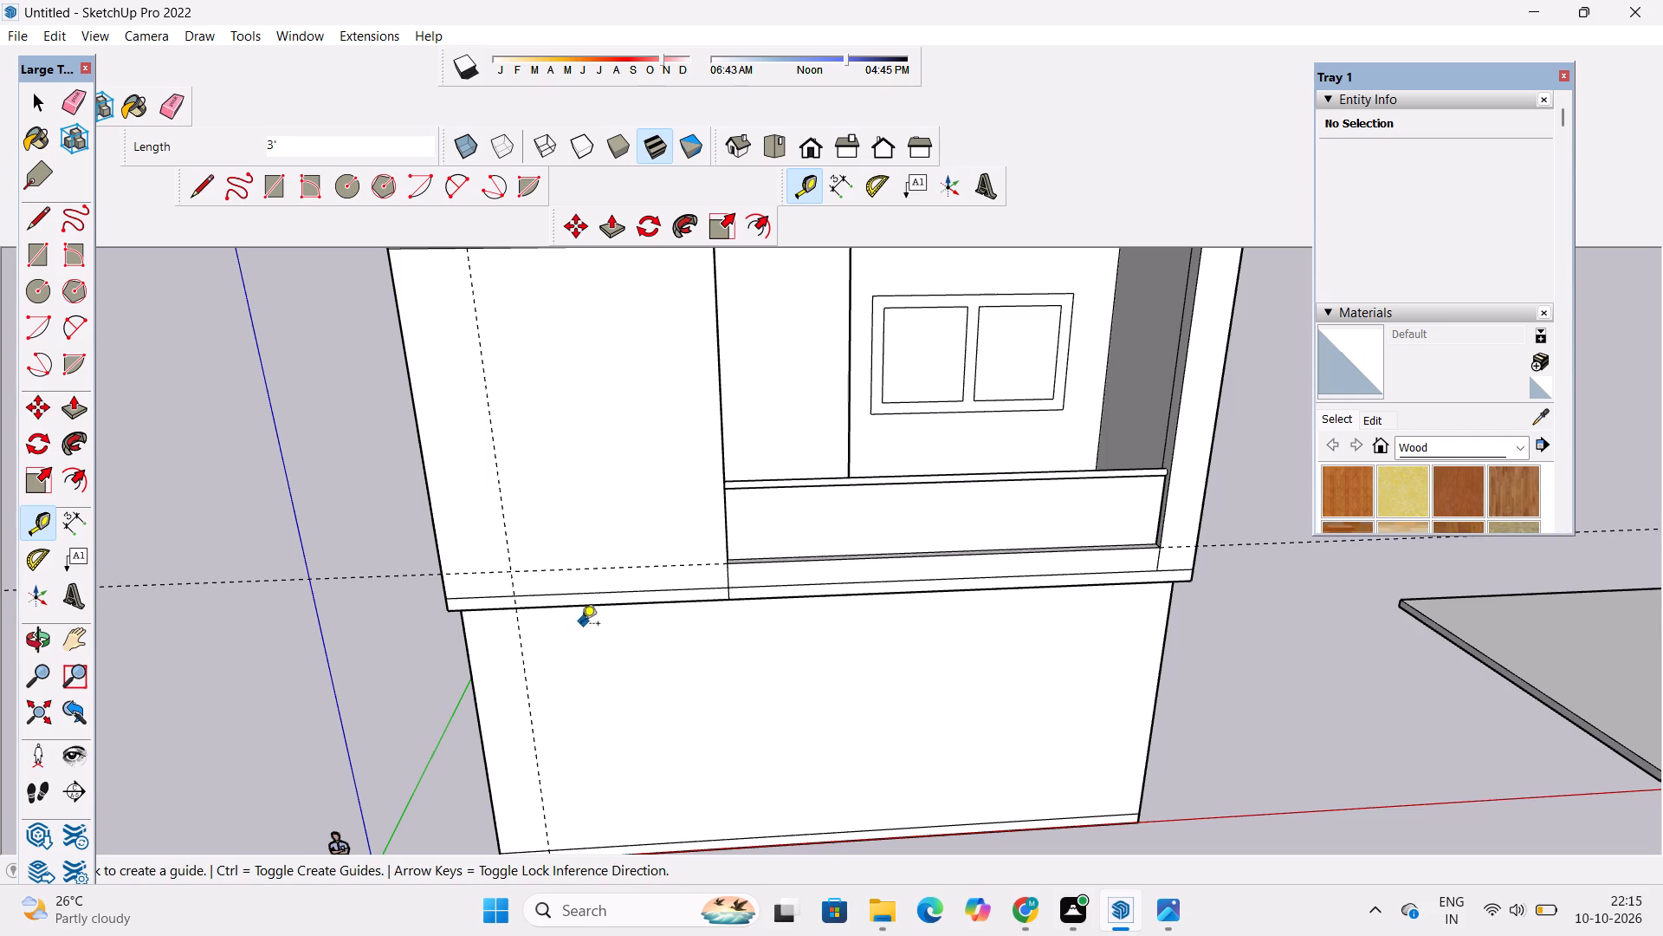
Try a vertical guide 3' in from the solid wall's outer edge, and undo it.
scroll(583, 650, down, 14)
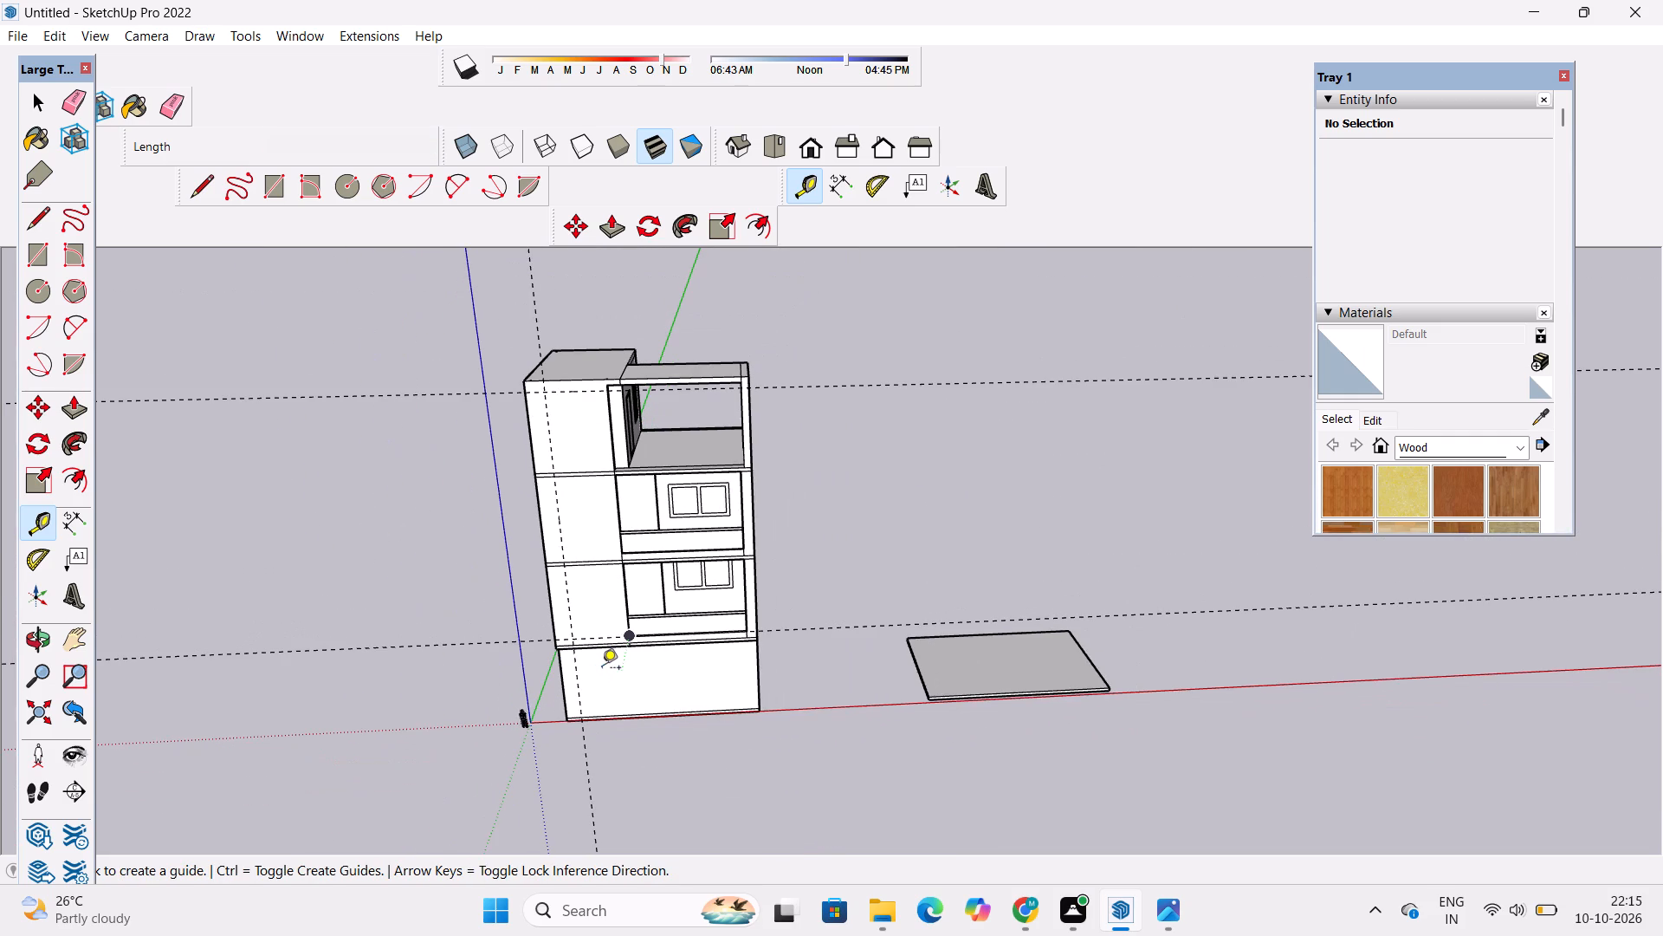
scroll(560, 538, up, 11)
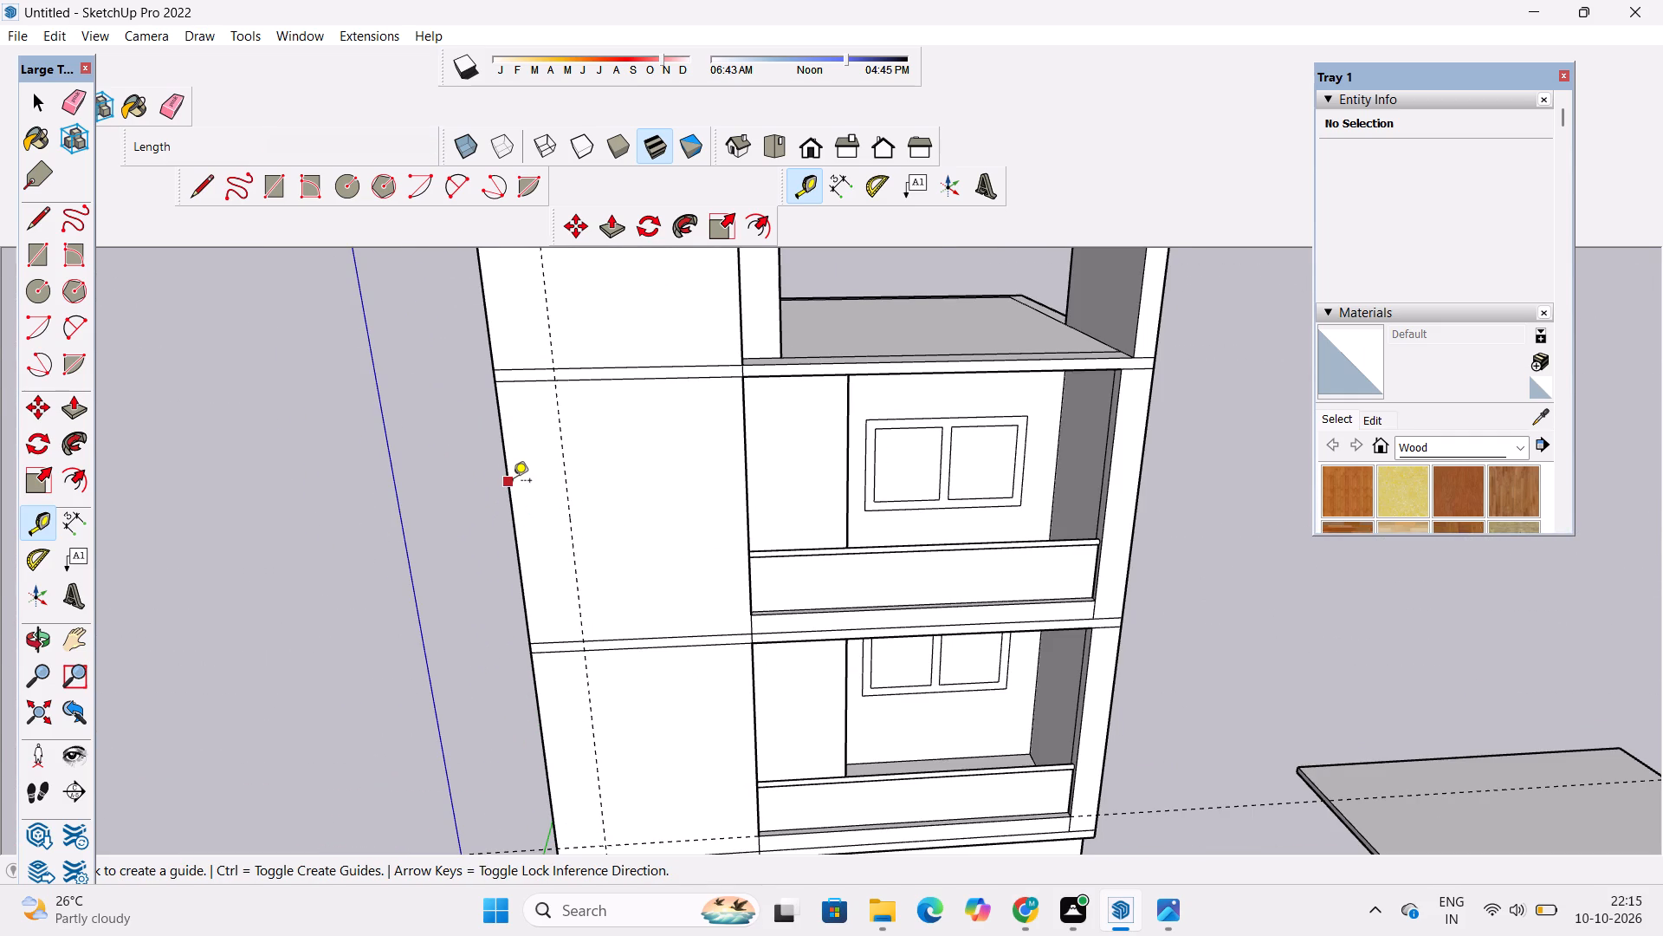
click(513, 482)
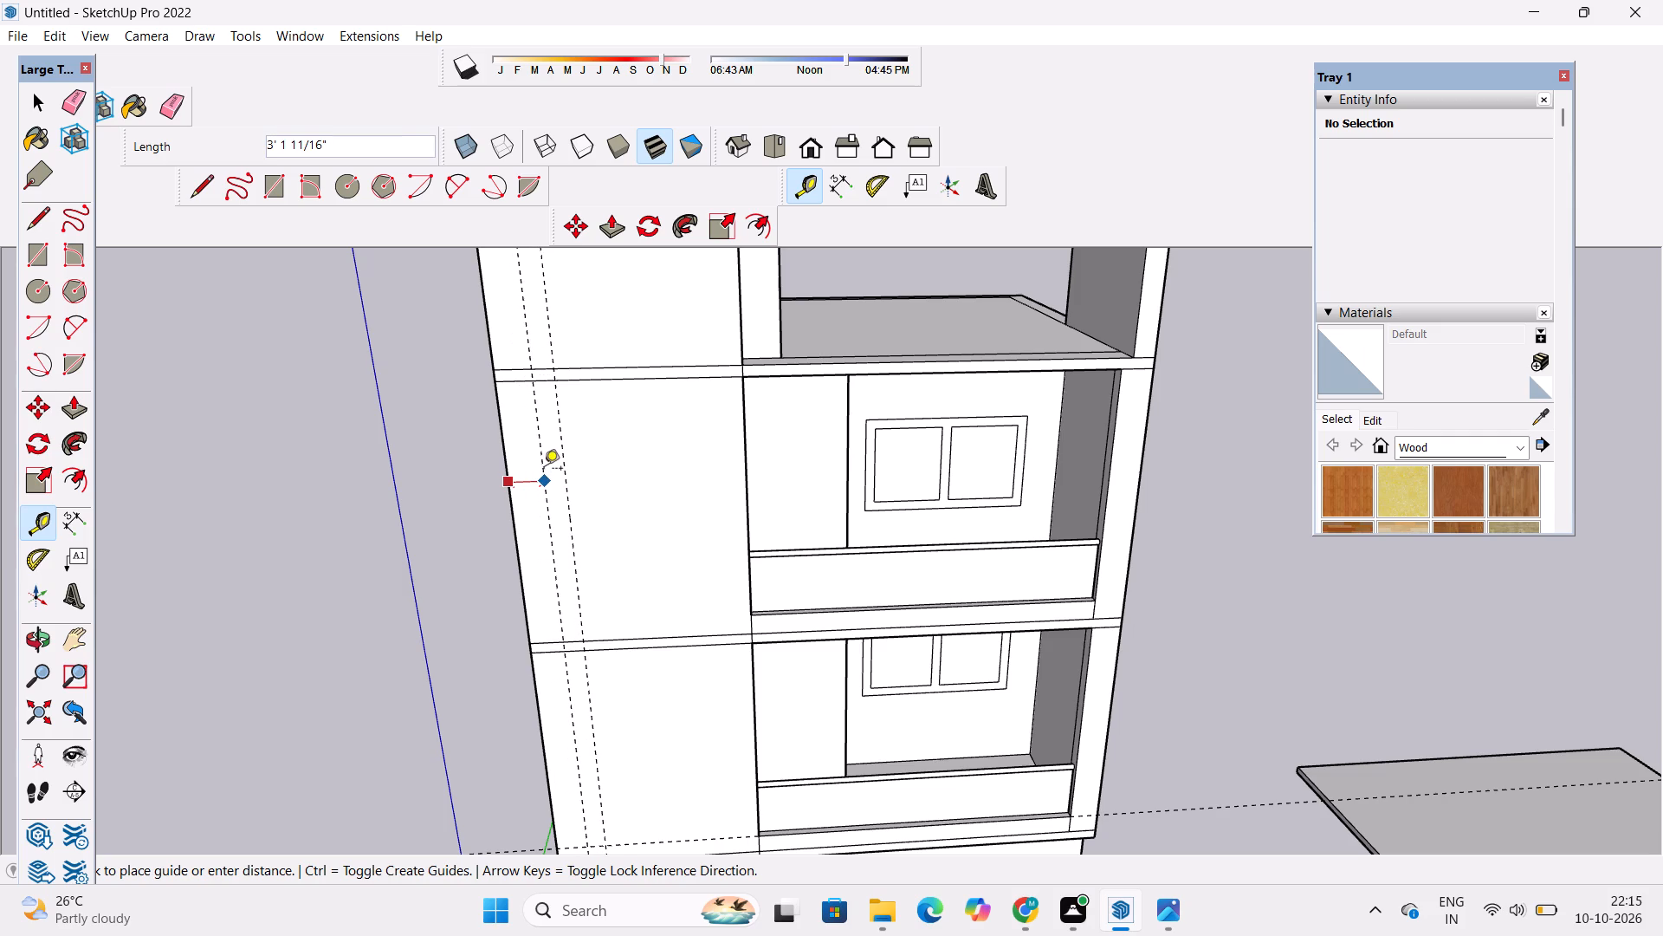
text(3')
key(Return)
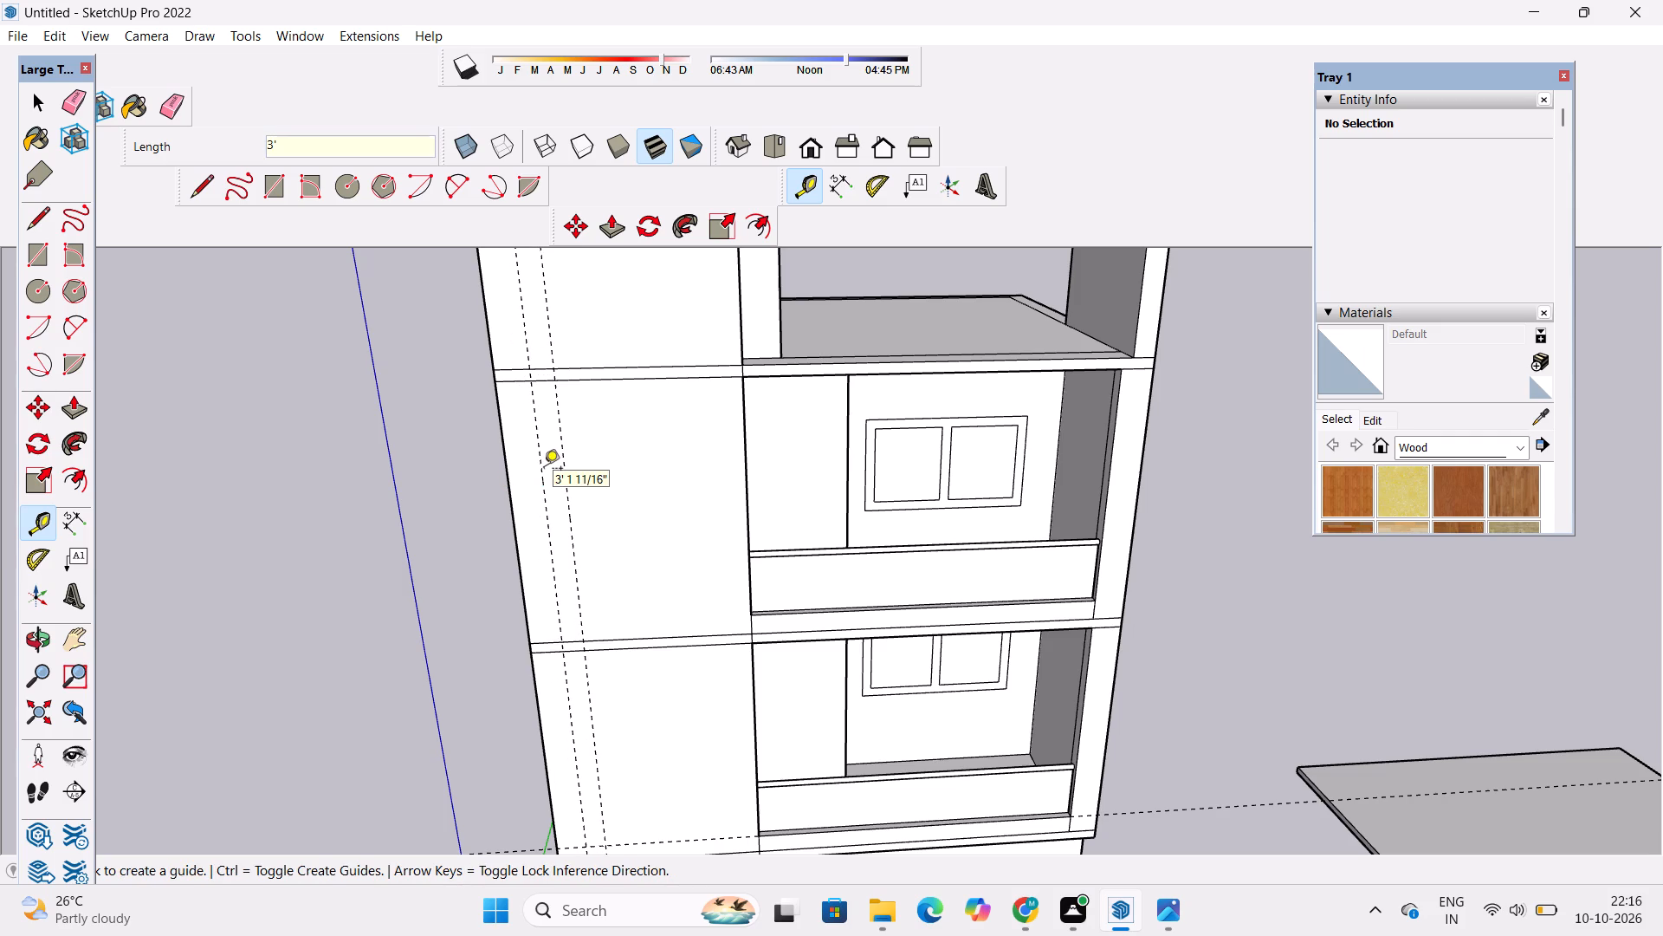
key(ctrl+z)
Place a vertical guide on the front solid wall, 3.5' in from its outer edge.
click(511, 495)
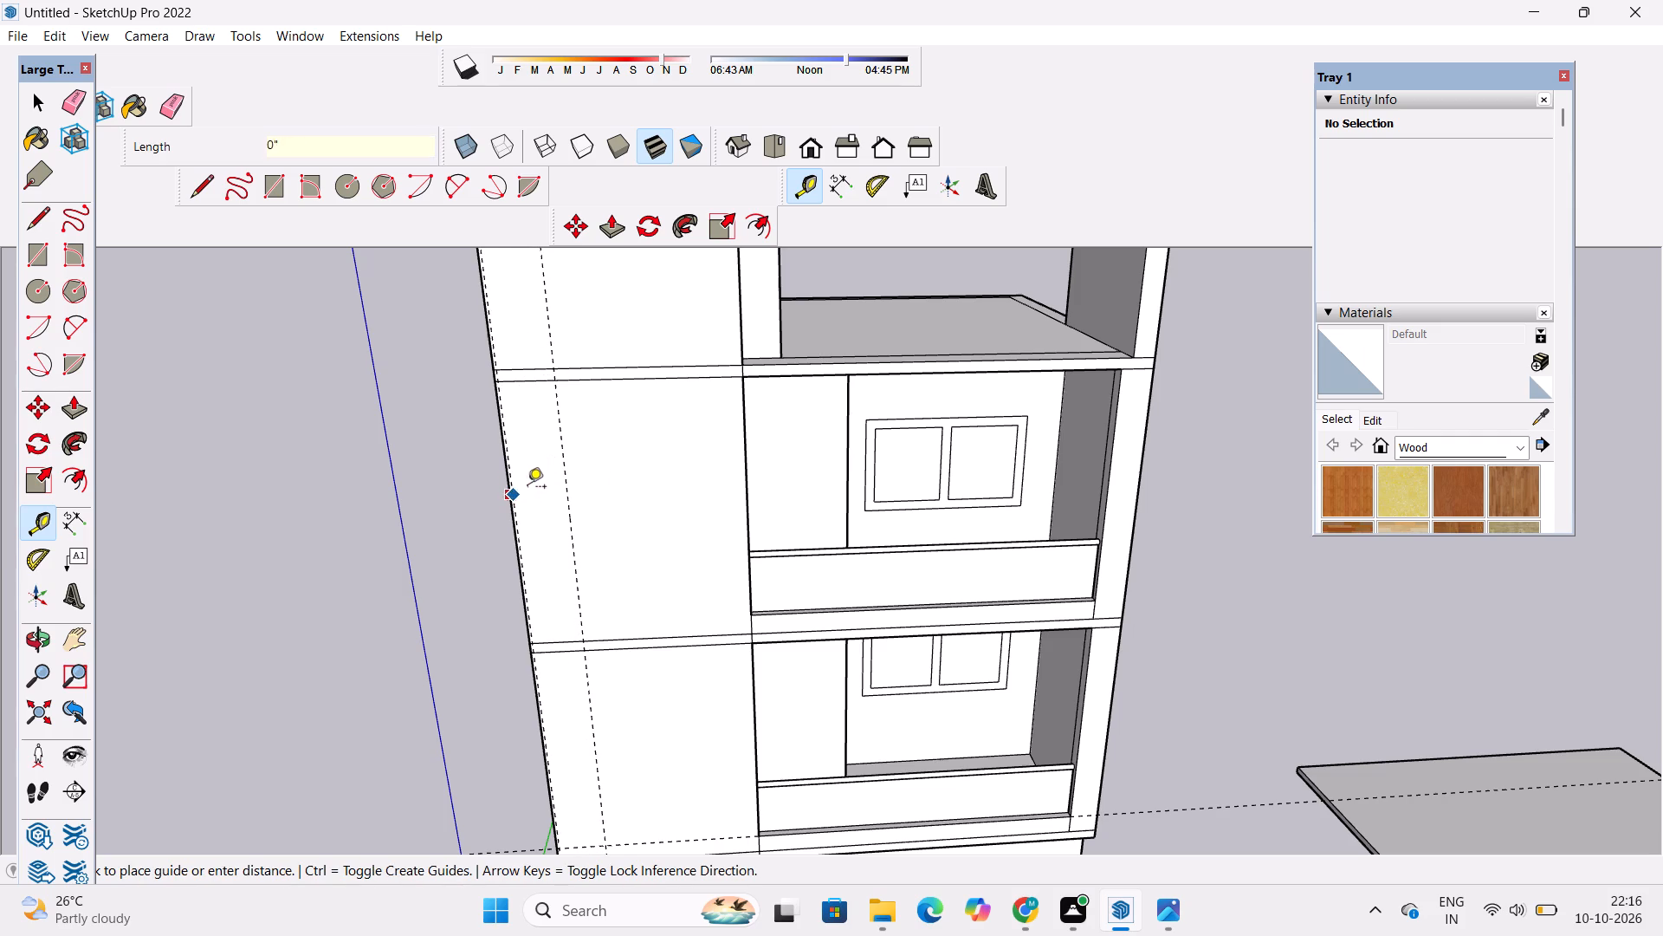
text(3.5')
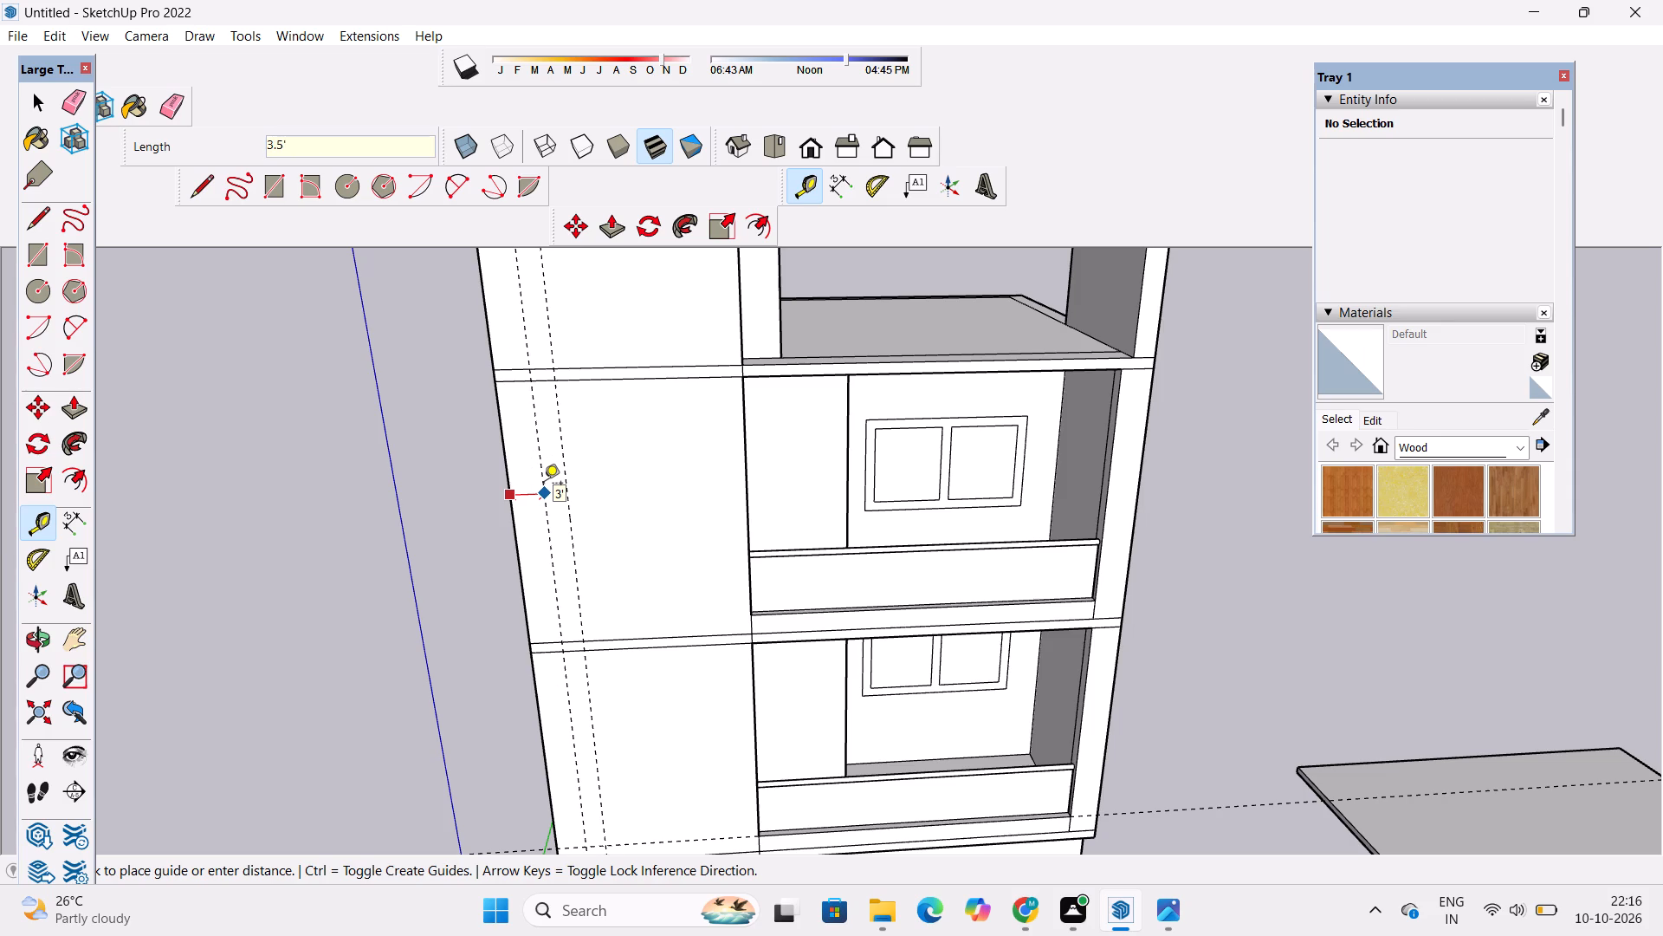
key(Return)
Outline a tall panel on the solid wall with lines along the guides: 17' 6" across the top, 72' down, and across to the lower balcony's edge.
key(l)
scroll(545, 484, down, 6)
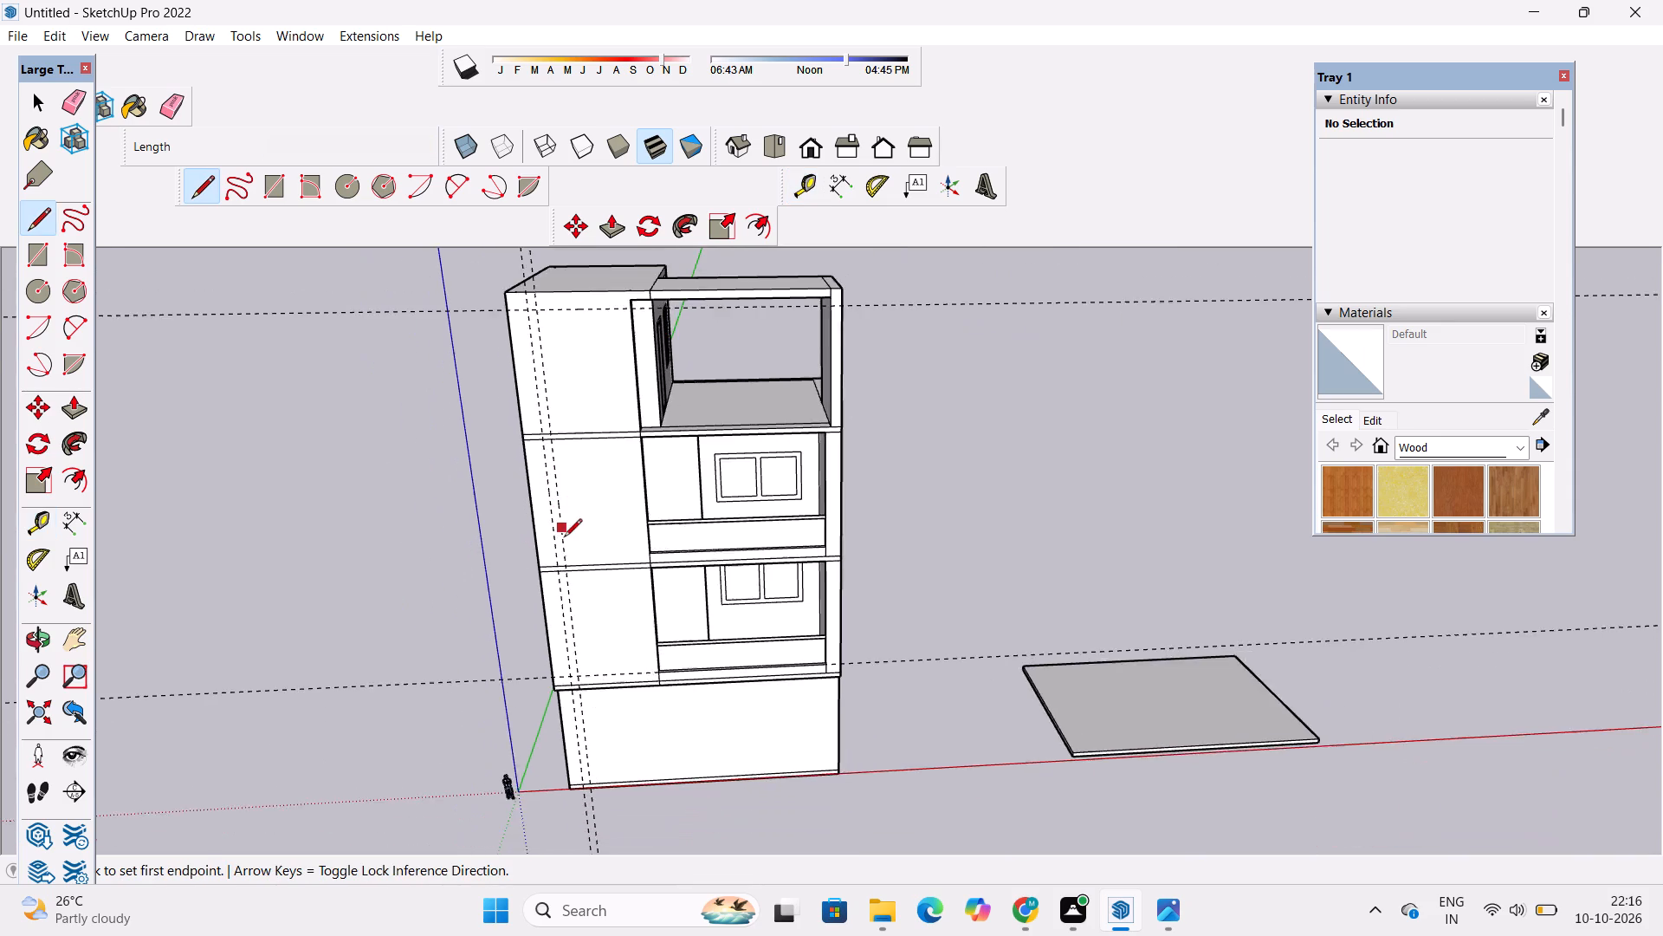
scroll(564, 538, down, 4)
scroll(598, 385, up, 13)
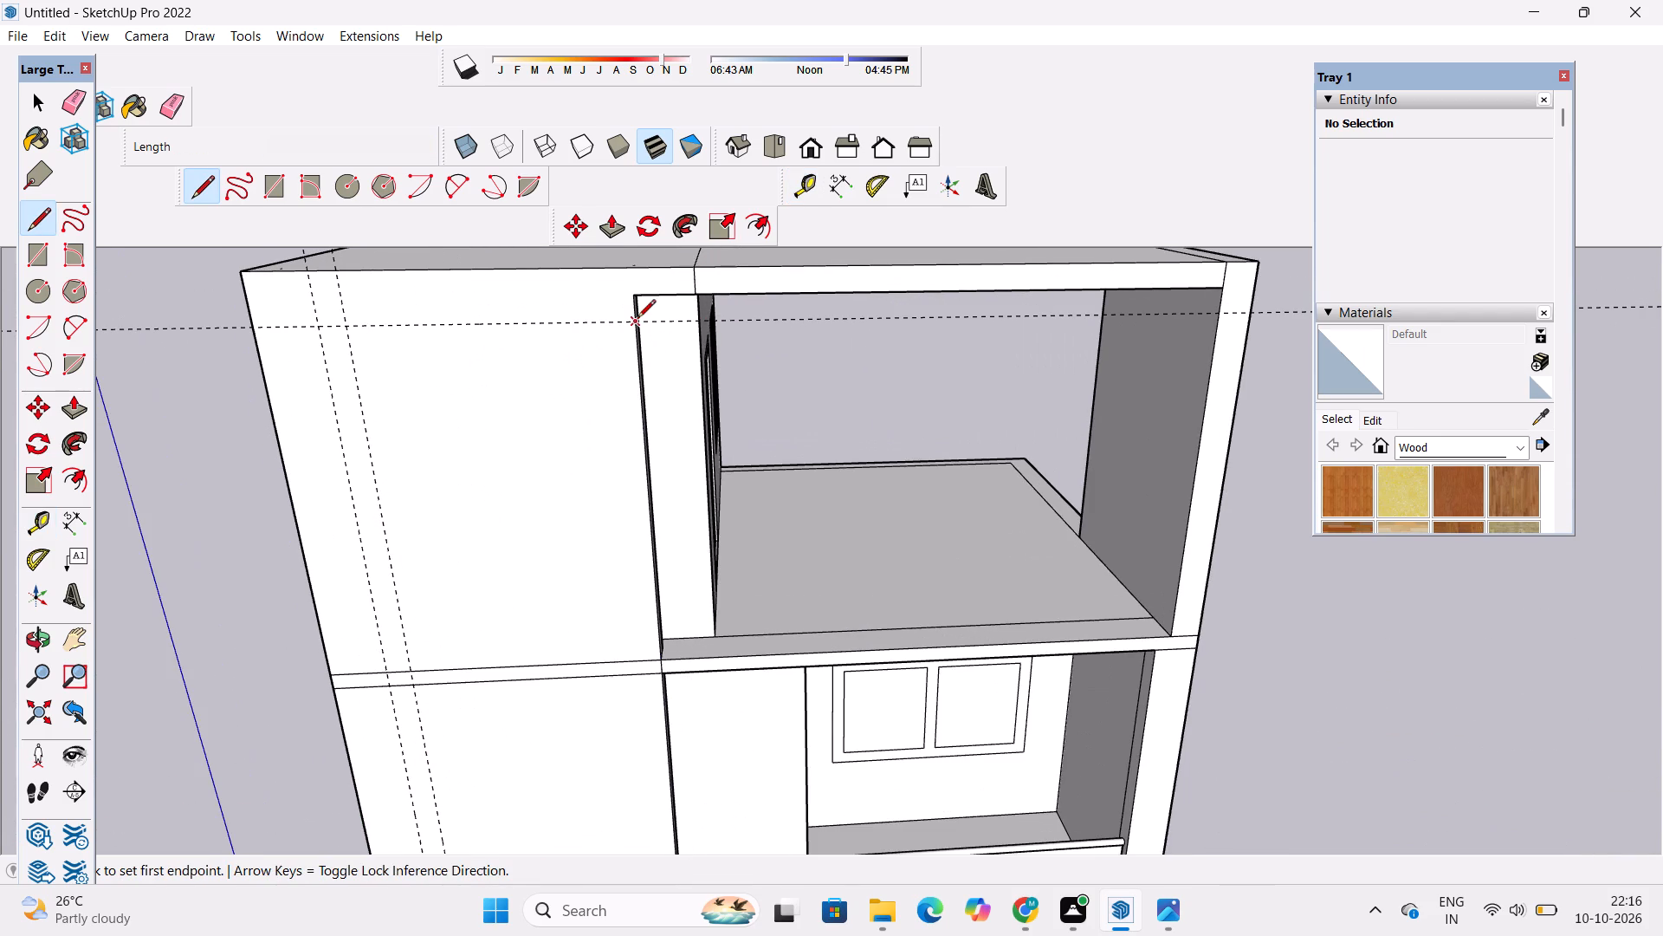
click(632, 323)
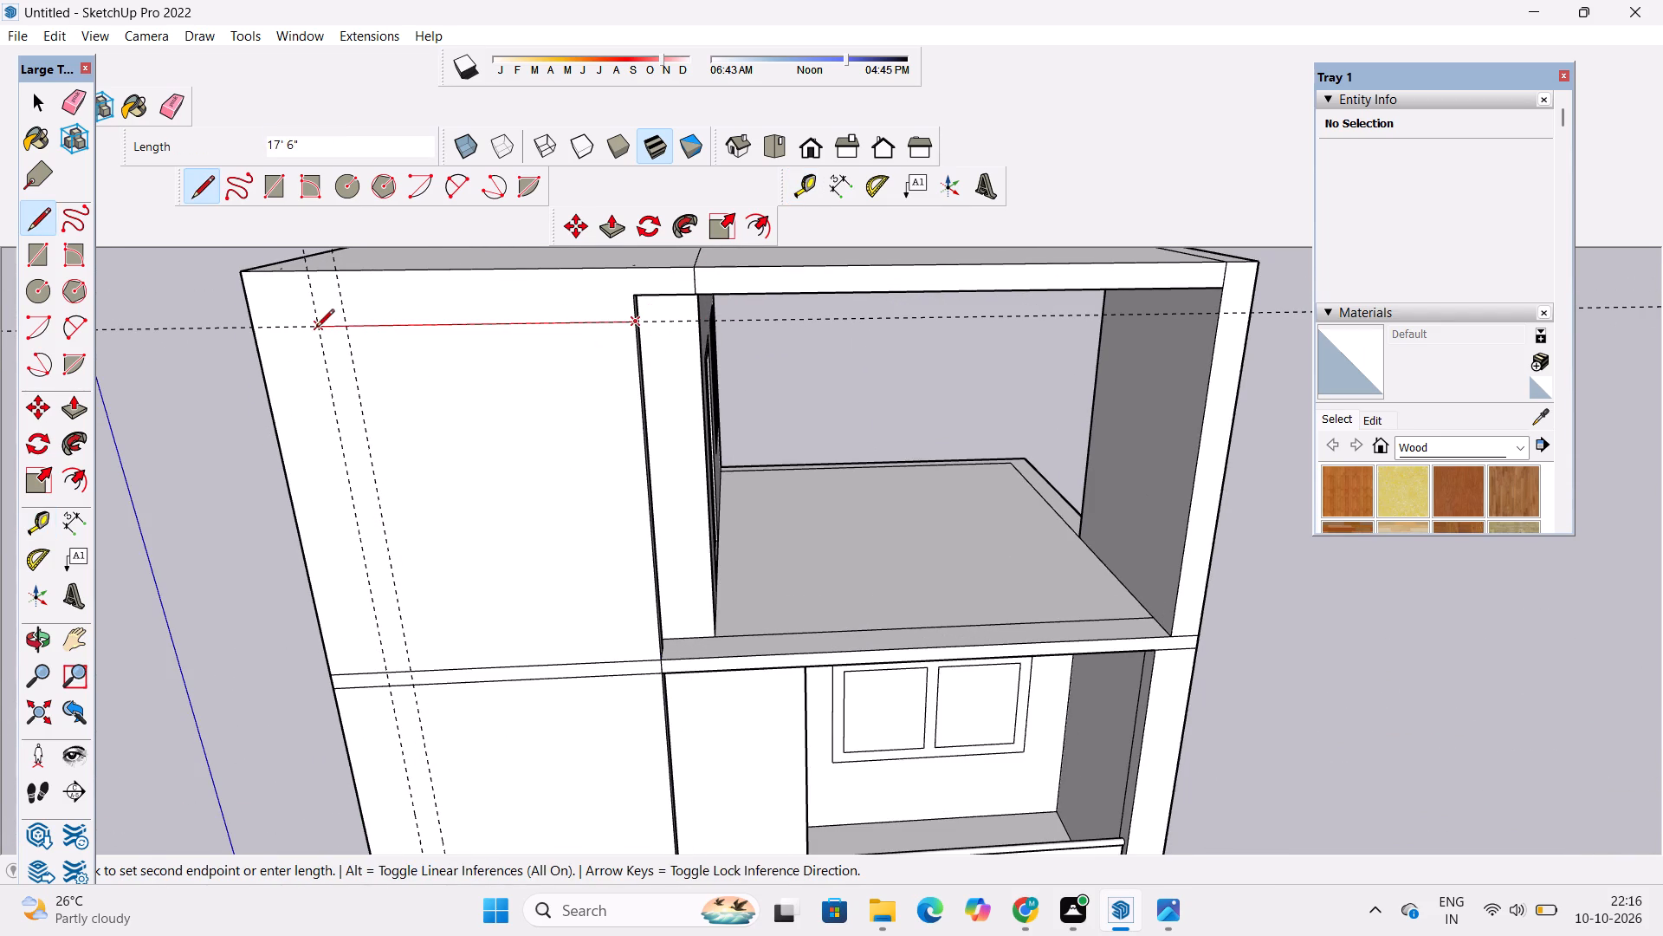
click(316, 328)
scroll(382, 298, down, 13)
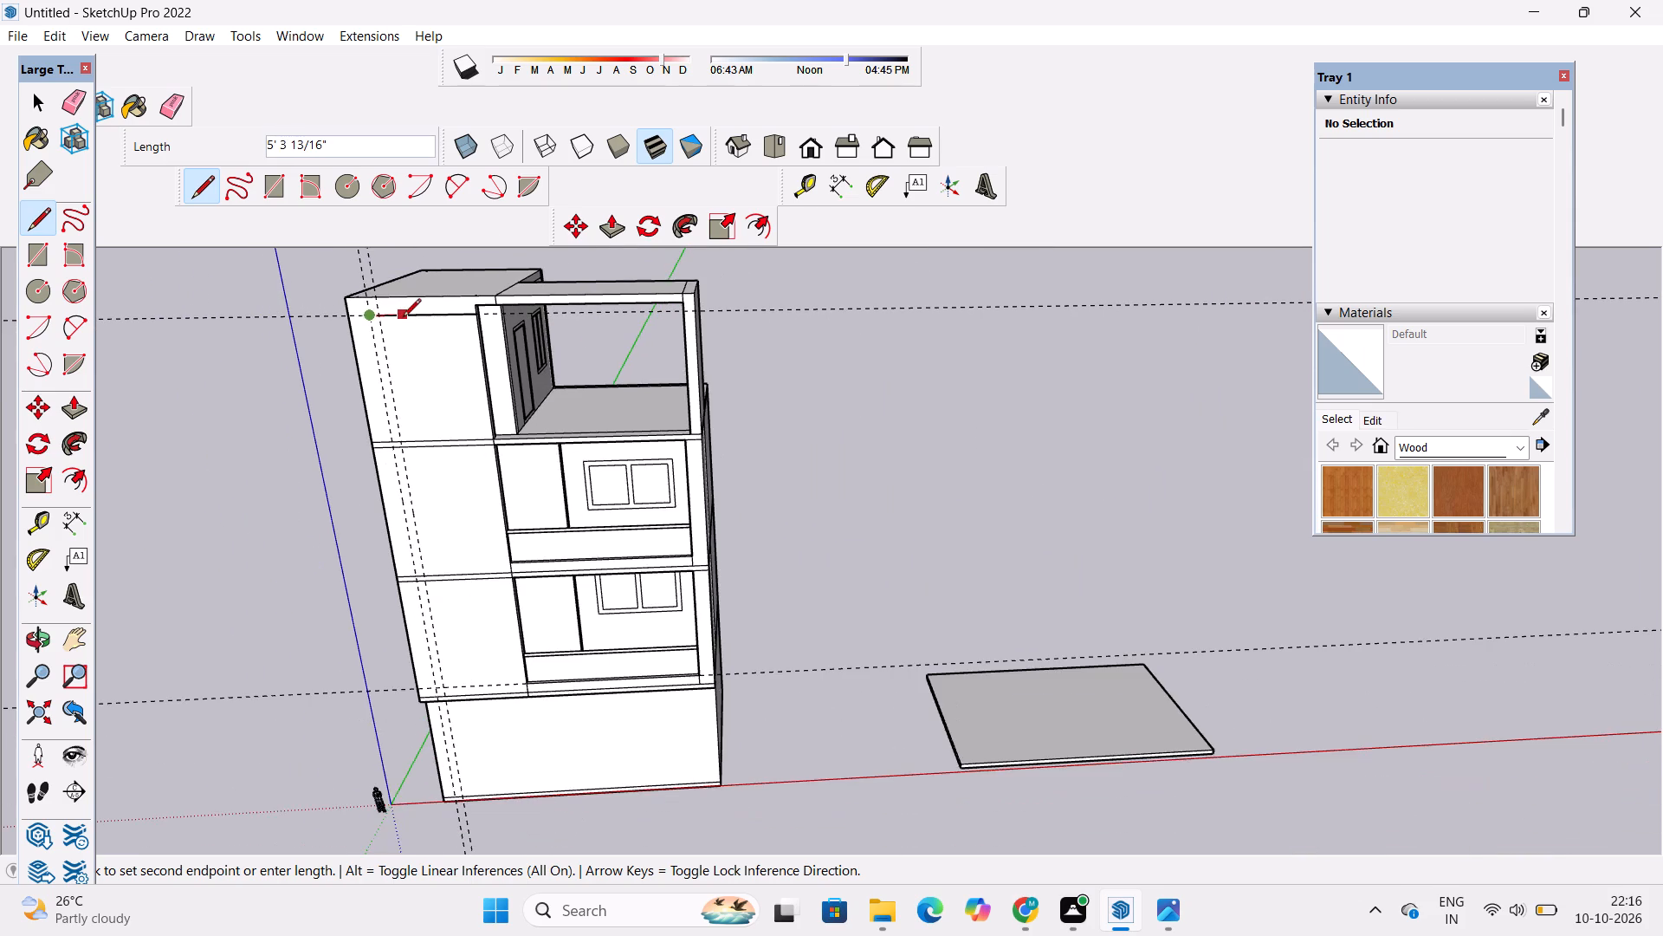
scroll(403, 318, down, 5)
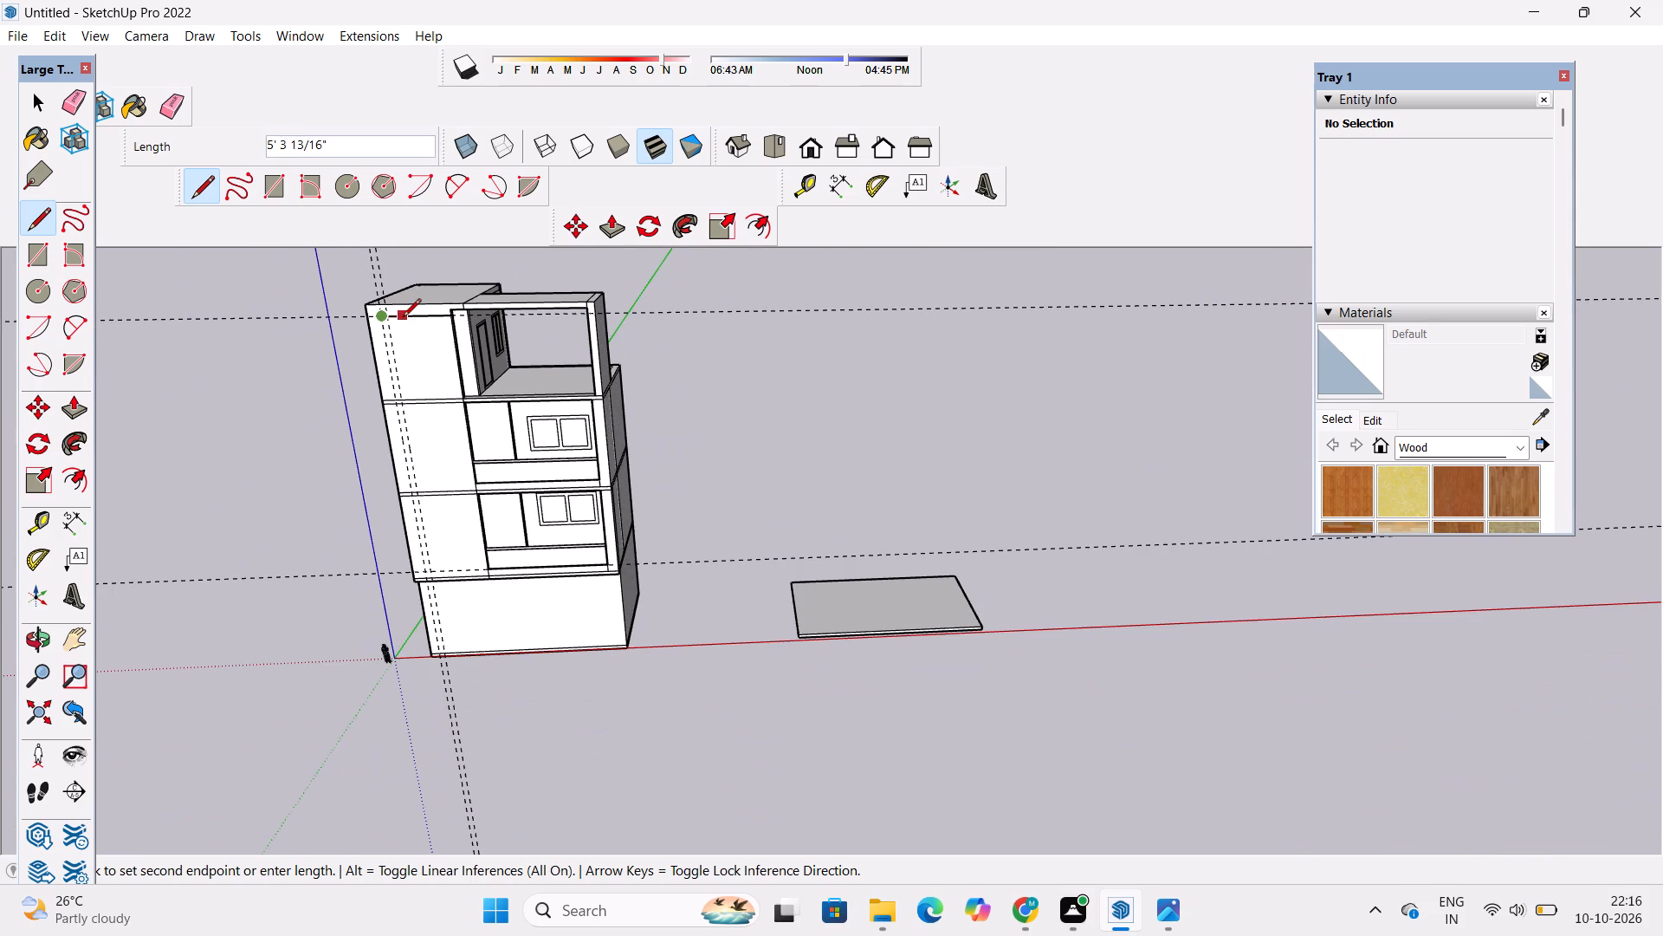
scroll(399, 326, down, 5)
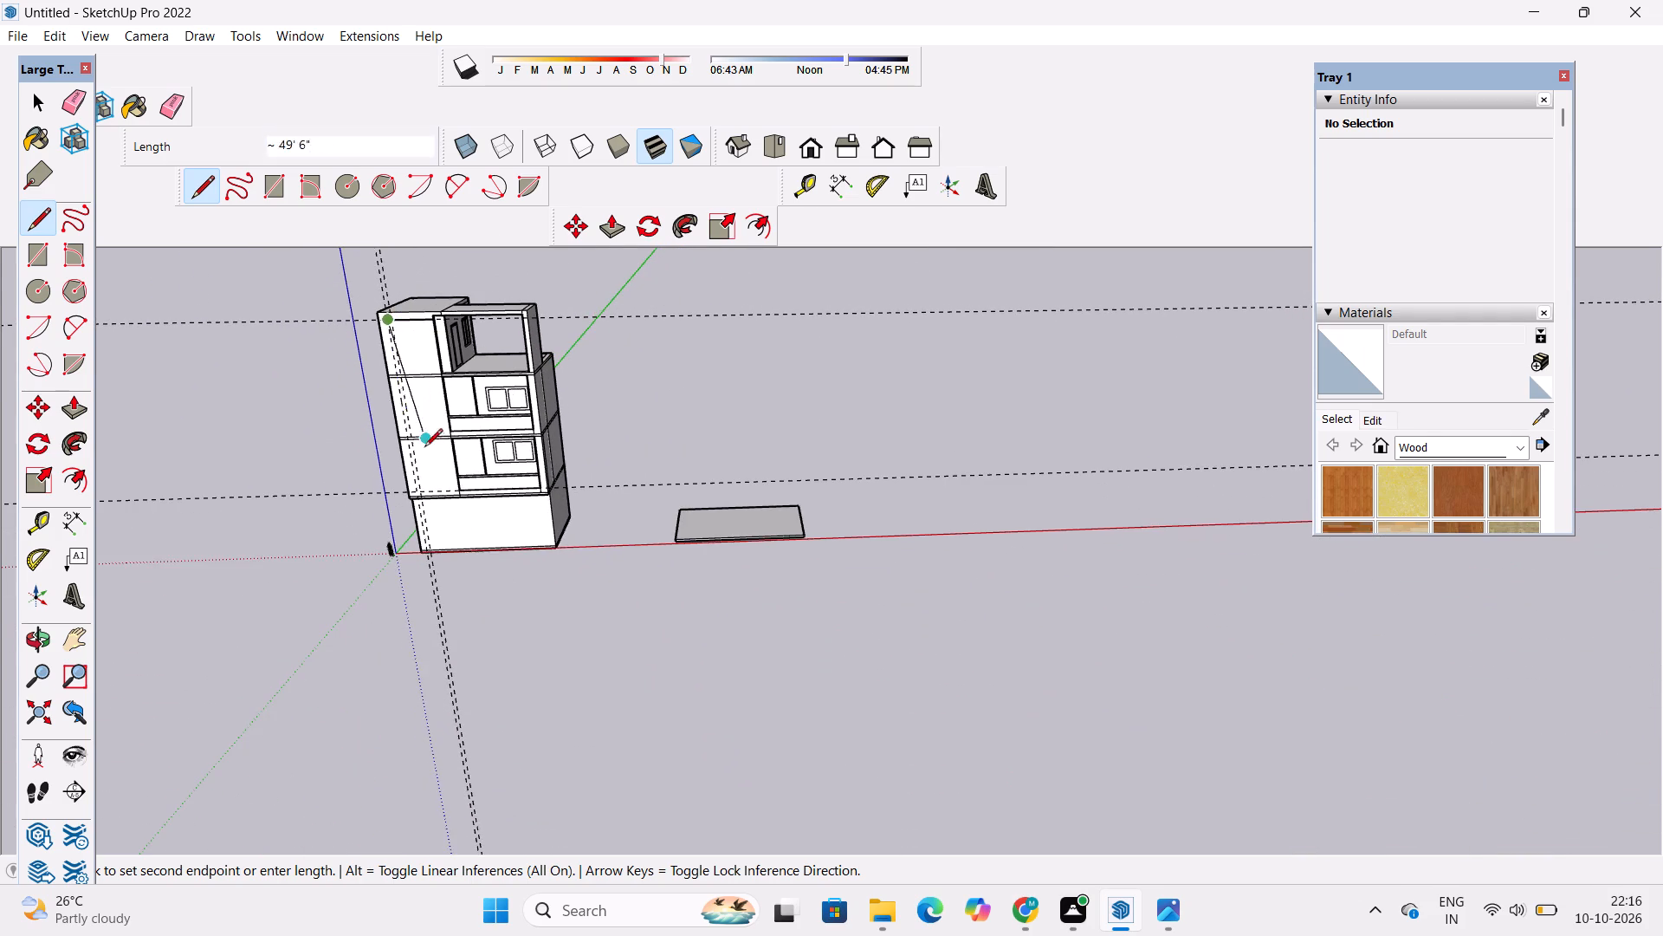
scroll(425, 451, up, 20)
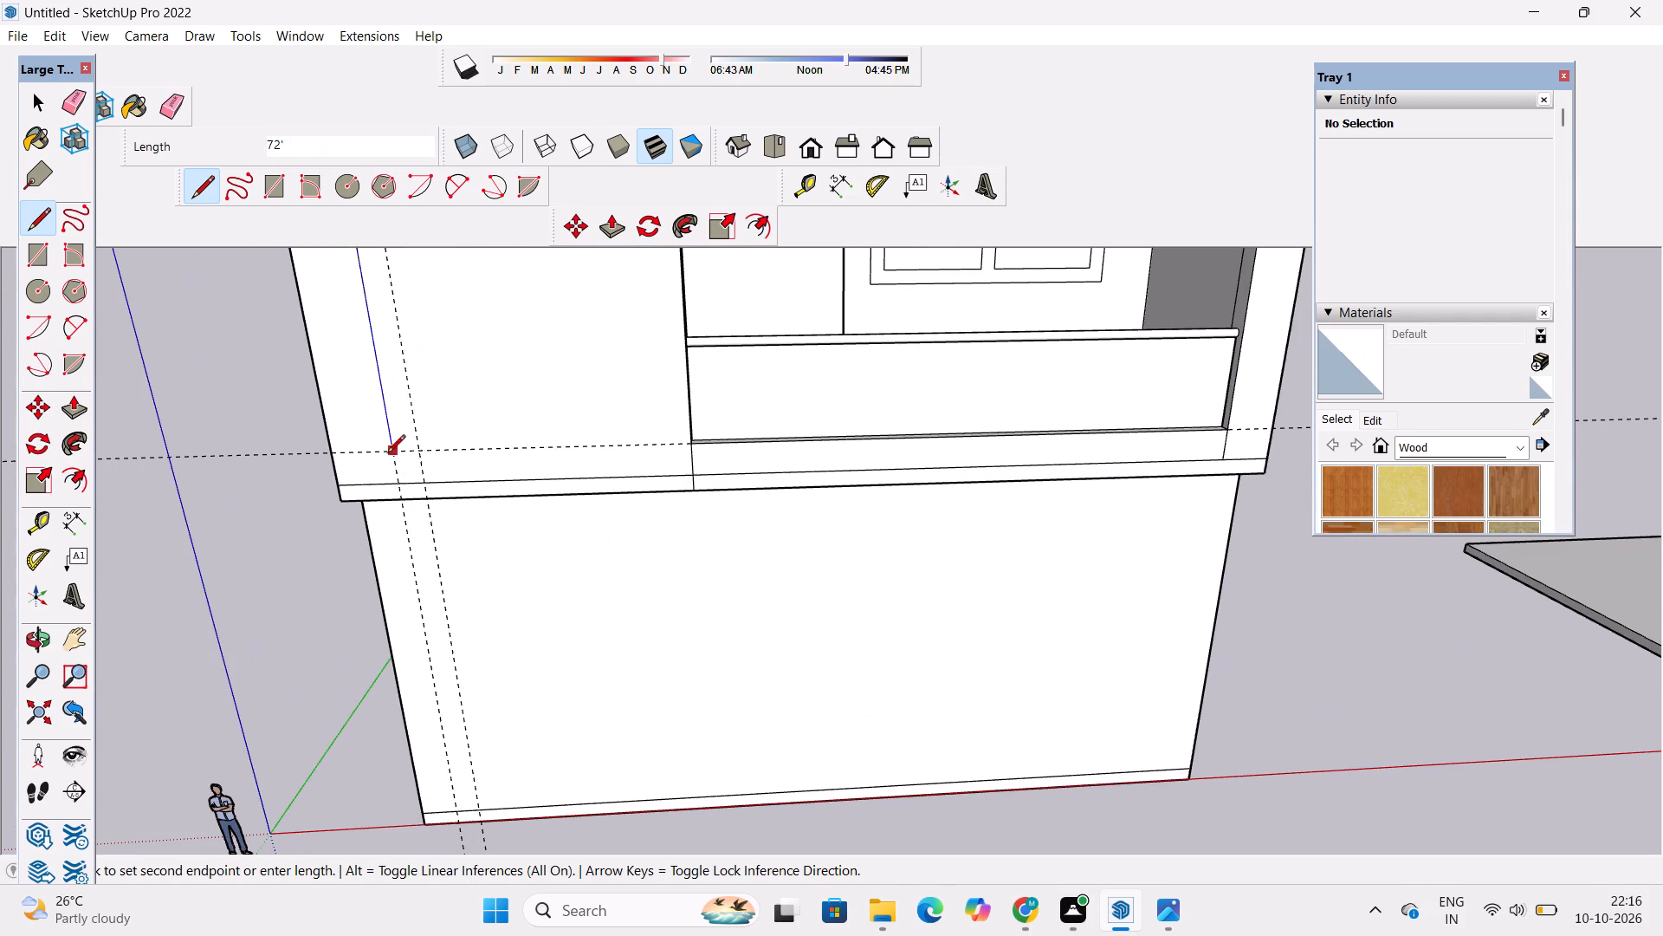
click(391, 454)
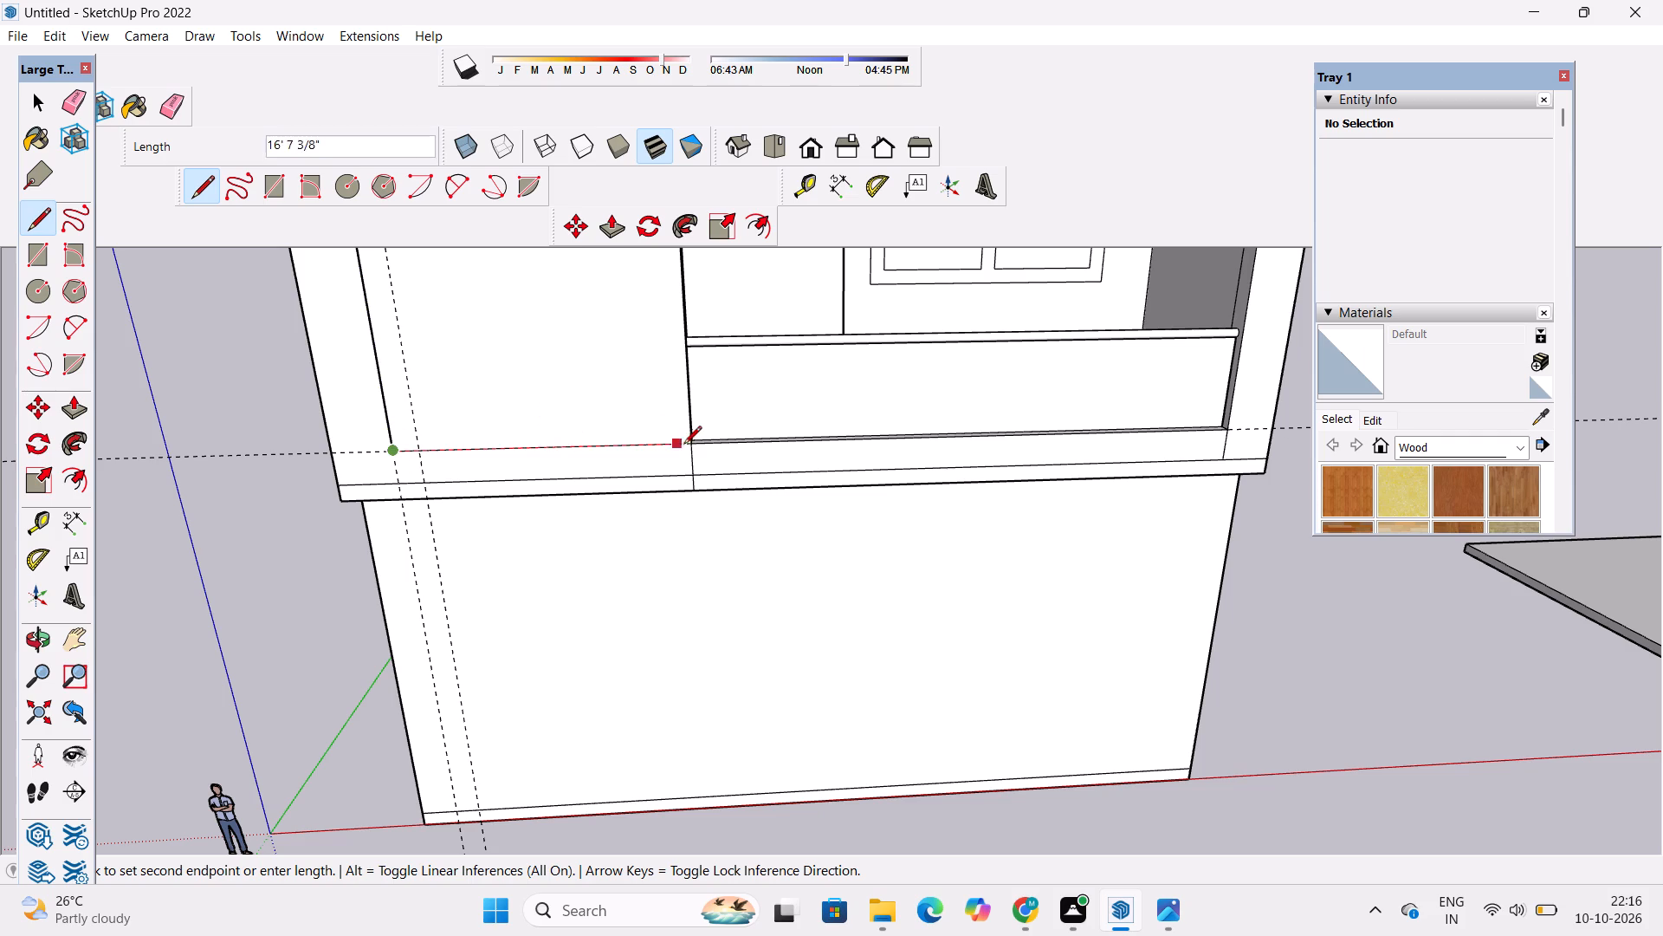
click(692, 447)
key(space)
Erase the vertical and horizontal construction guides around the front solid wall.
text(e)
drag(498, 605, 482, 652)
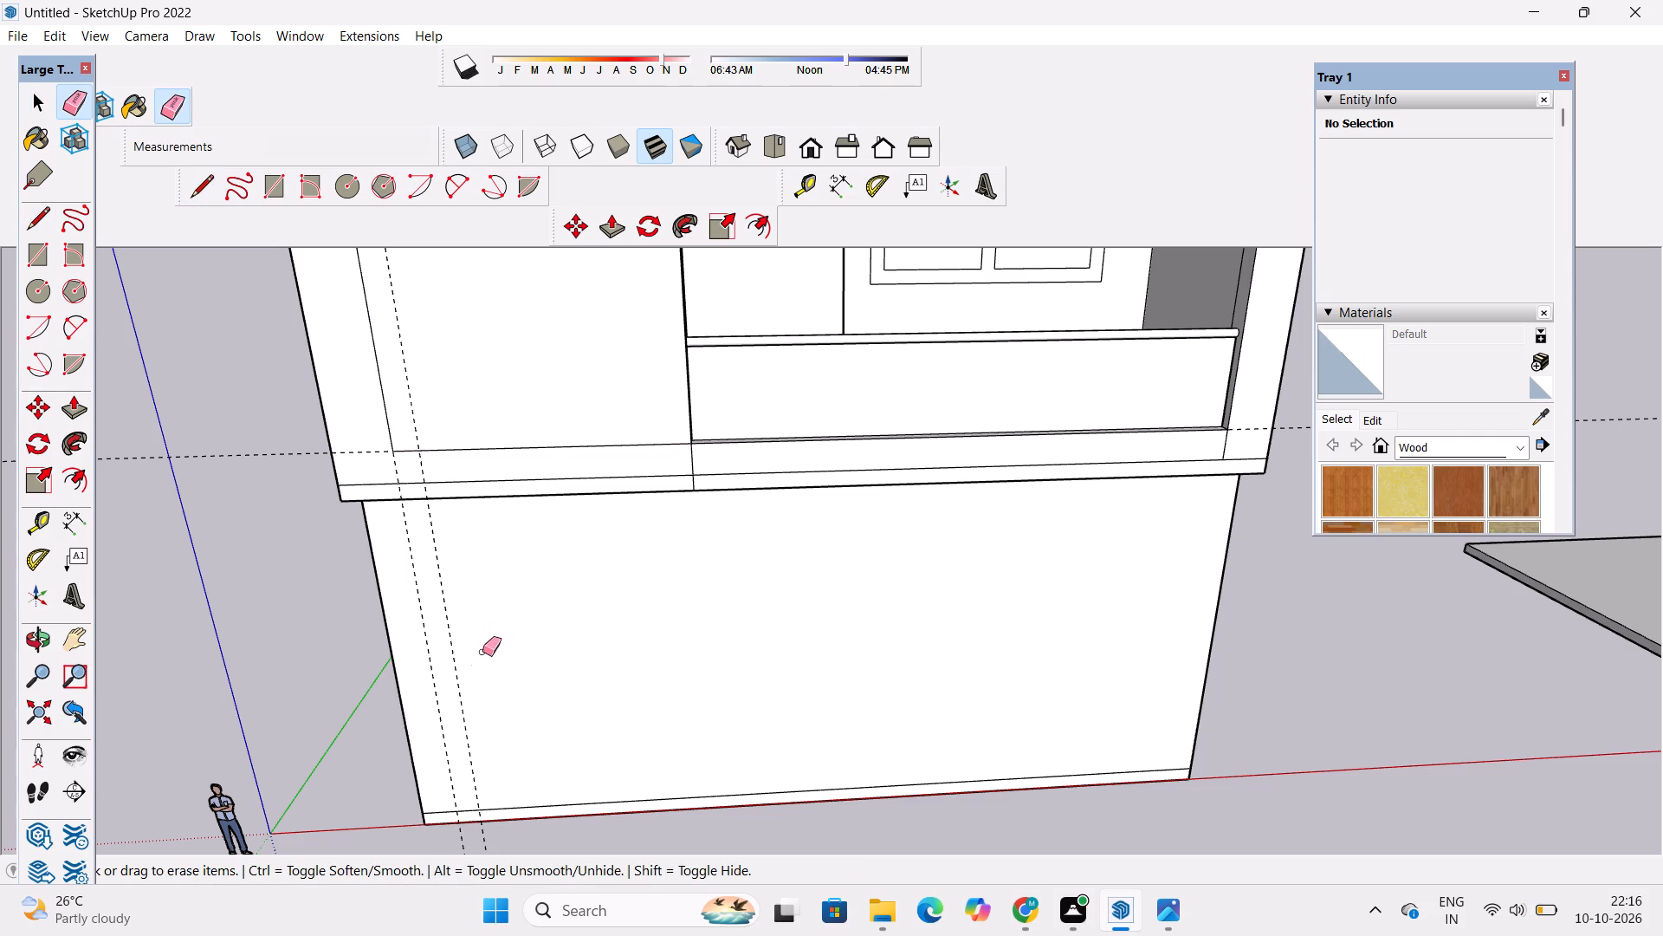
drag(482, 652, 437, 740)
scroll(568, 761, down, 6)
scroll(392, 622, up, 5)
drag(398, 590, 398, 594)
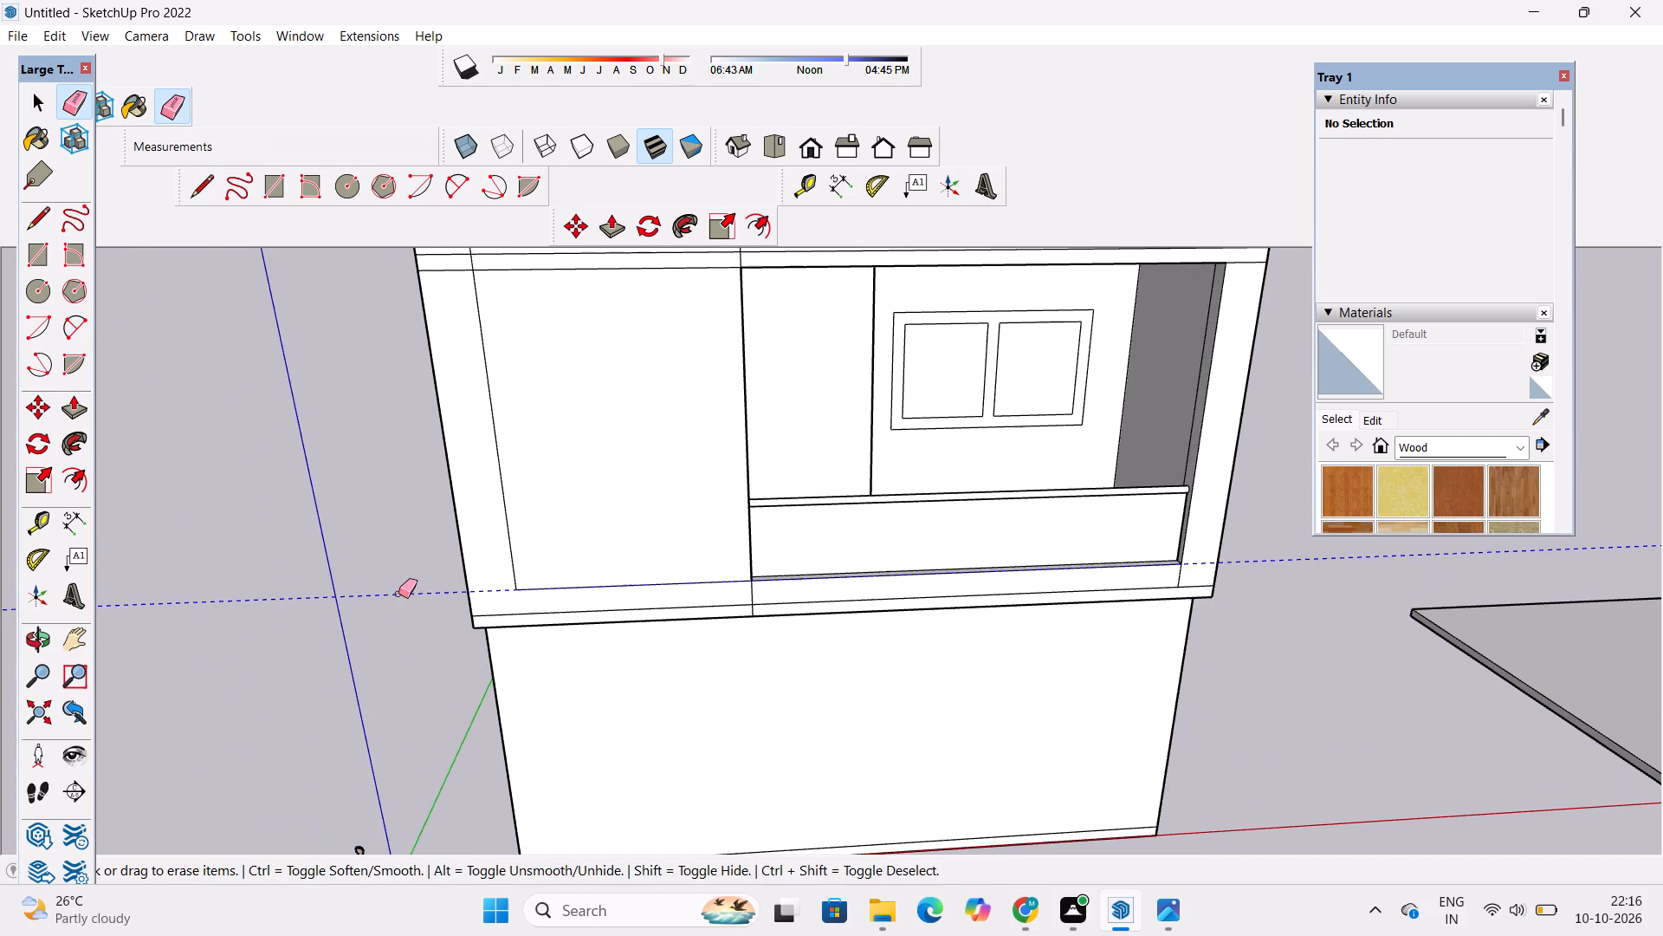
drag(398, 594, 402, 613)
scroll(444, 752, down, 17)
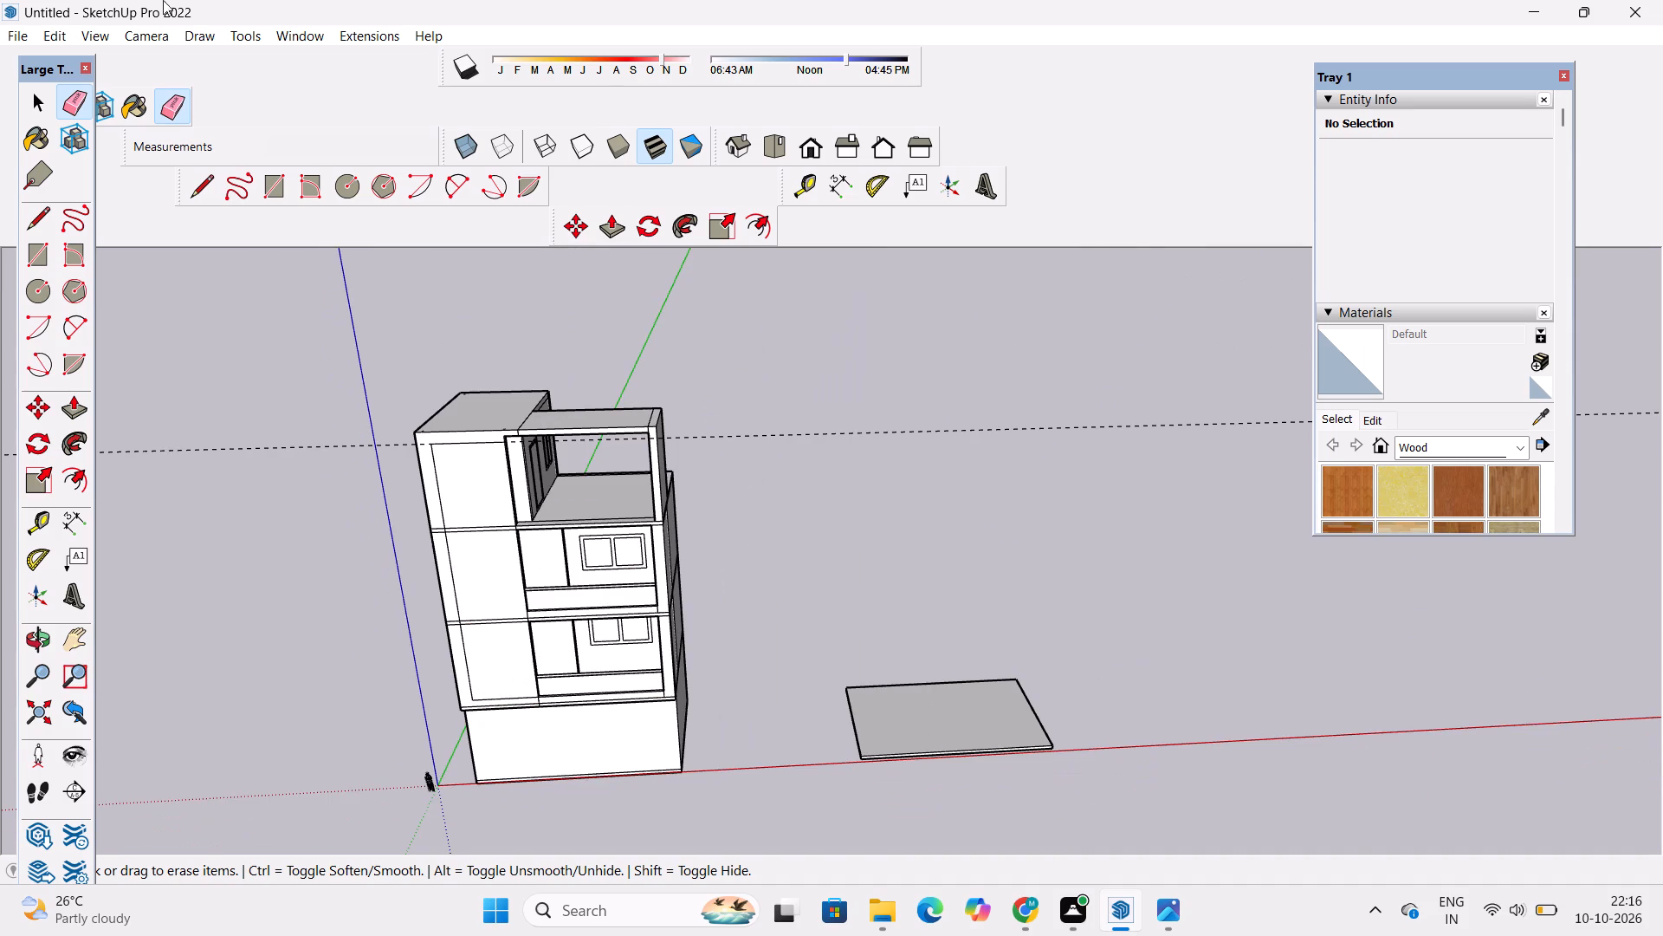
scroll(269, 276, up, 4)
drag(320, 390, 340, 509)
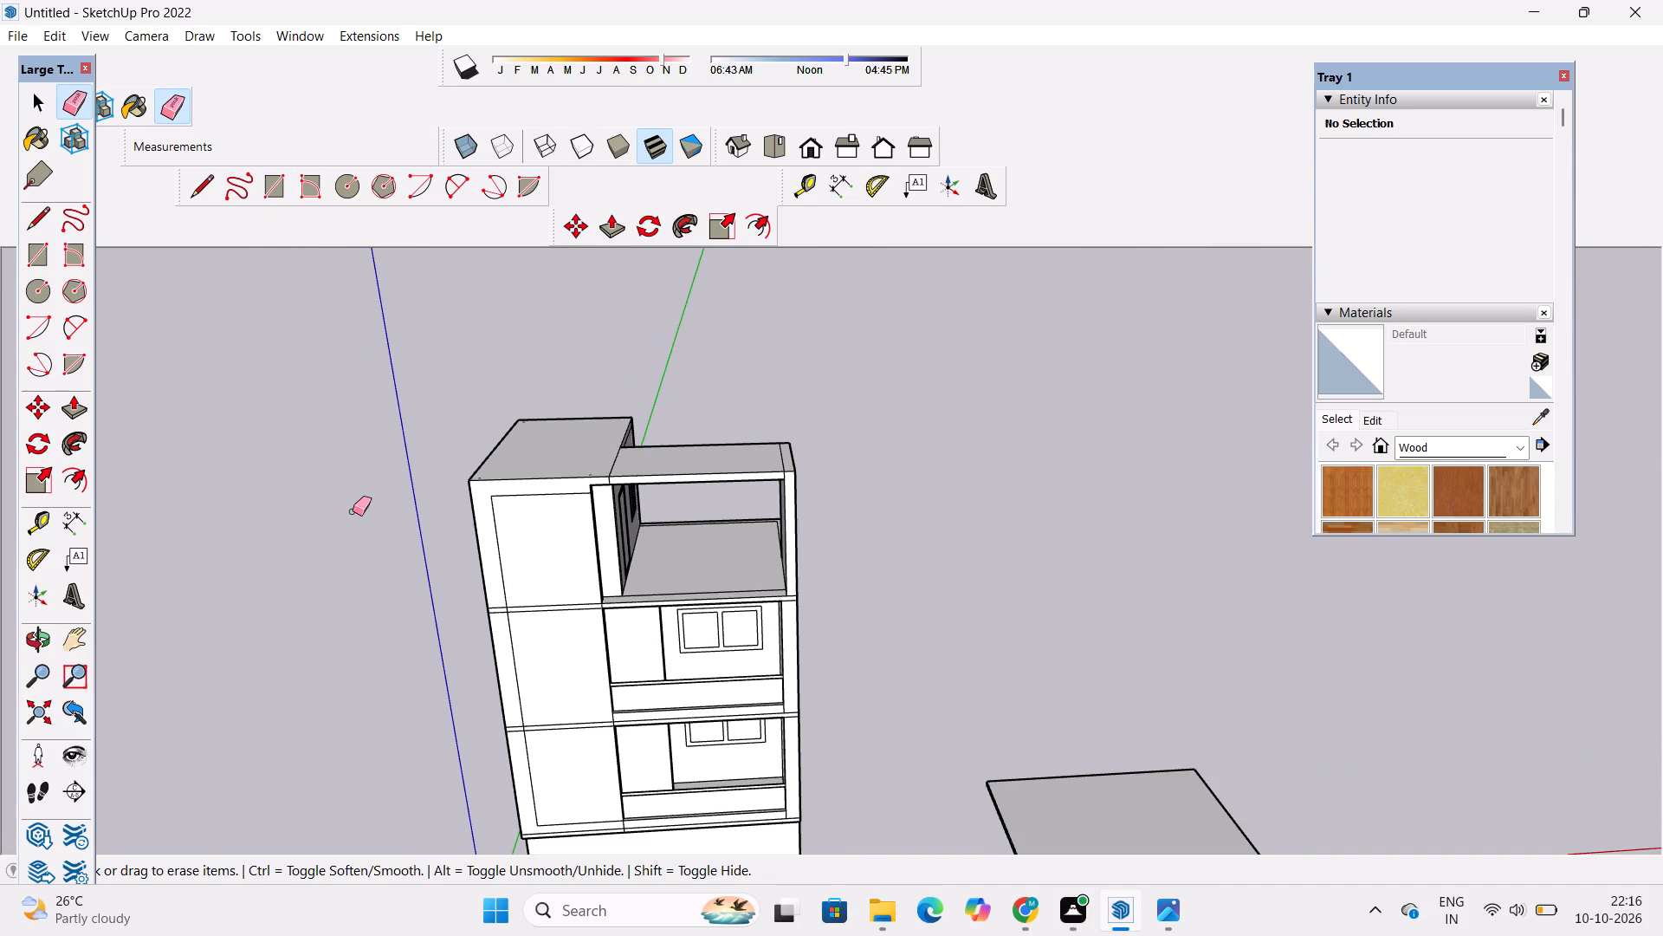
Erase the upper floor-slab line segments between the solid wall's outer edge and the panel outline.
key(o)
shift+drag(354, 508, 450, 538)
drag(524, 577, 498, 483)
scroll(518, 493, up, 2)
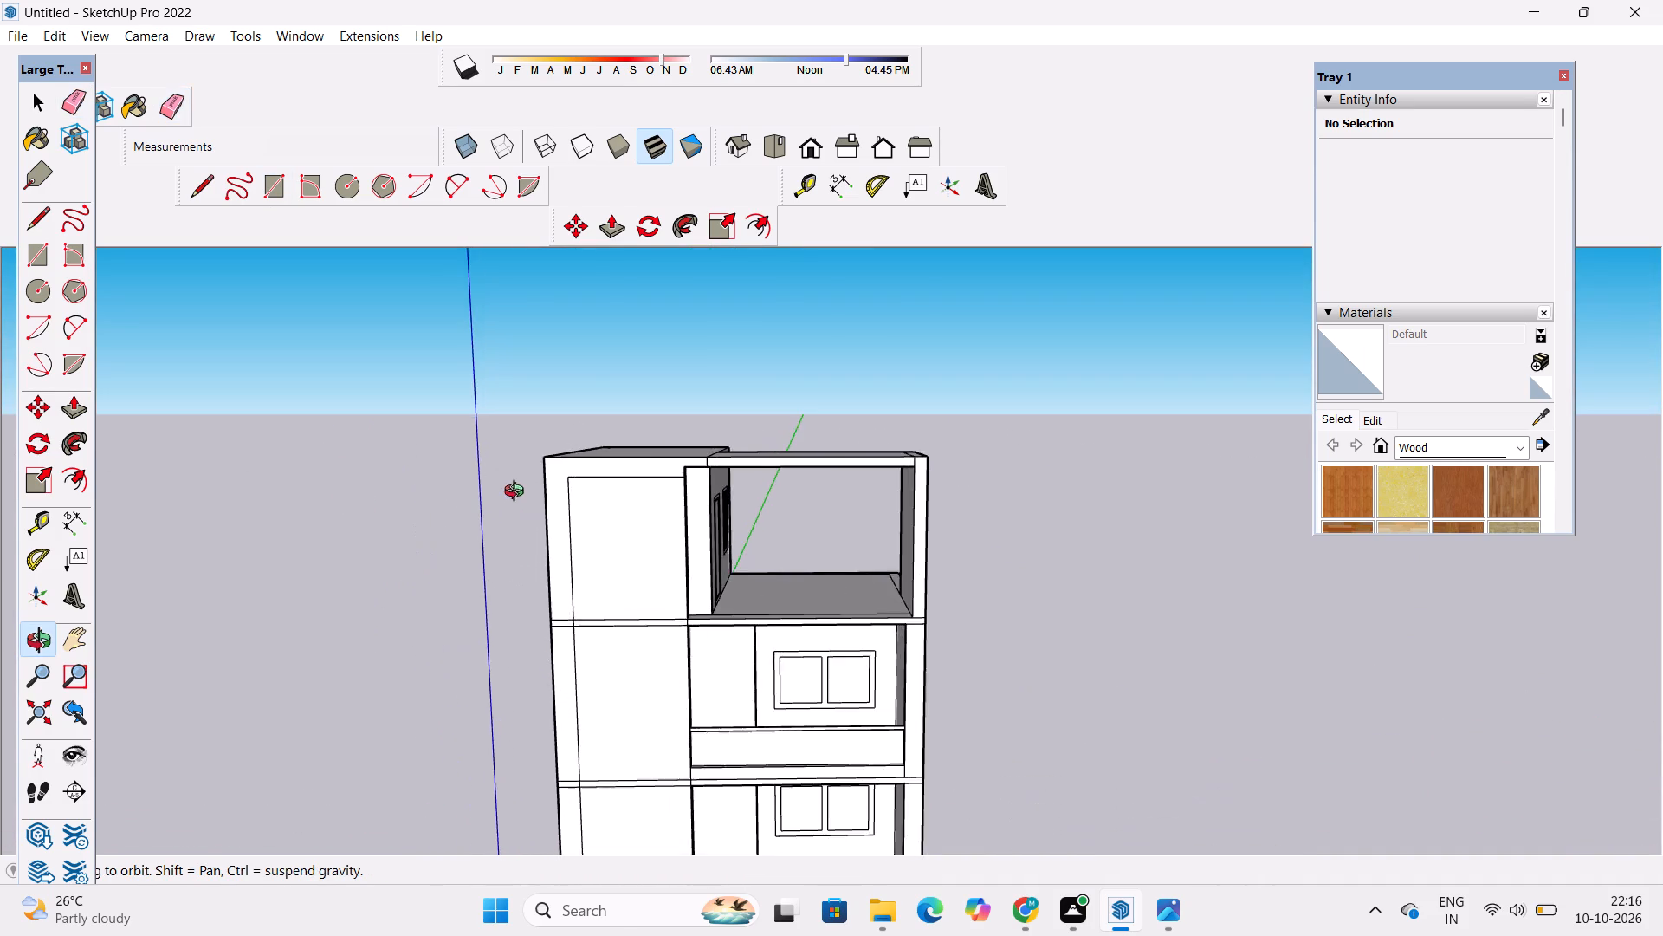
shift+drag(569, 618, 535, 519)
scroll(535, 513, up, 3)
shift+drag(549, 556, 541, 525)
shift+drag(541, 525, 543, 539)
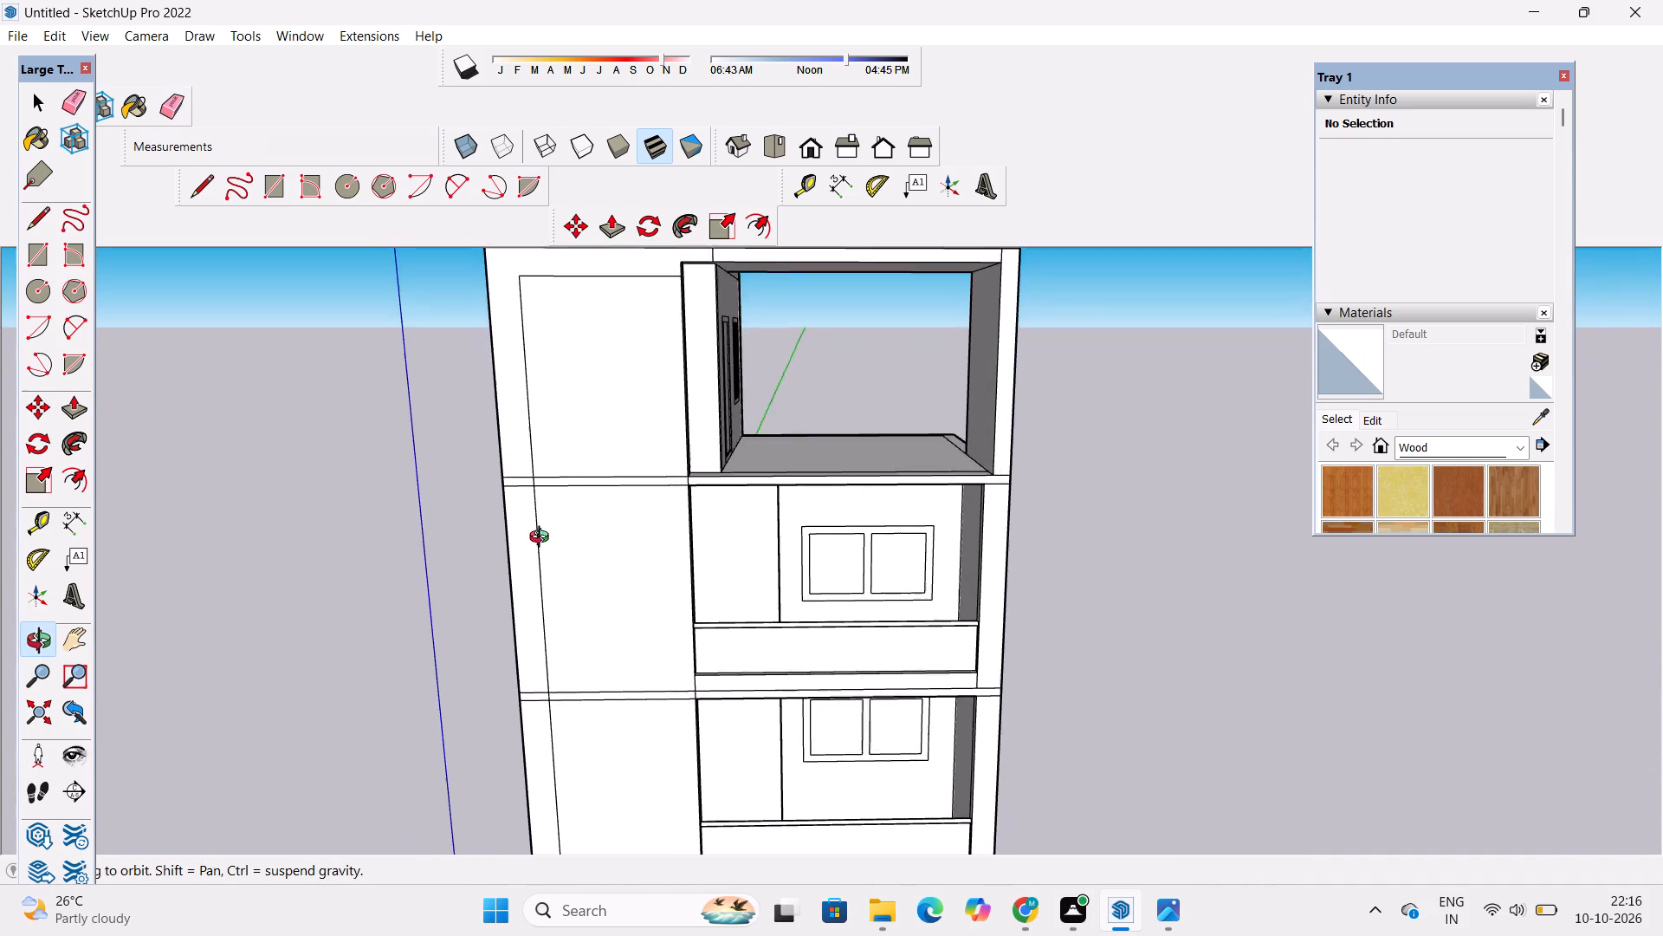
shift+drag(543, 539, 543, 543)
key(e)
scroll(524, 517, up, 6)
drag(511, 445, 515, 493)
scroll(500, 406, down, 2)
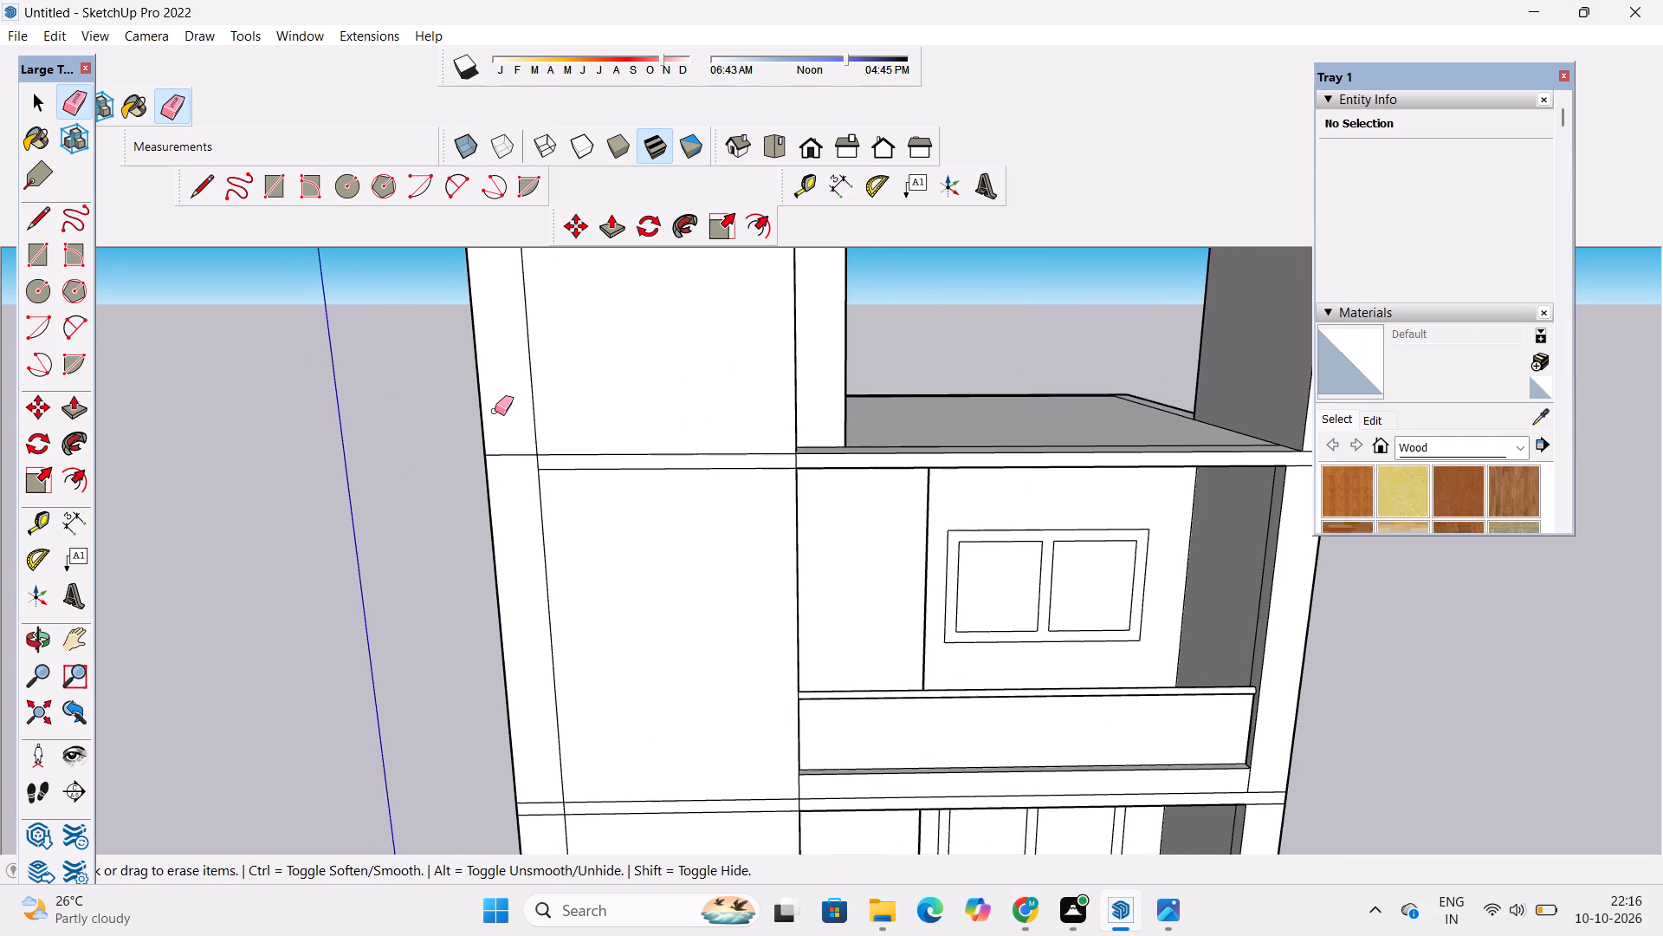
drag(495, 426, 497, 454)
scroll(507, 365, down, 7)
scroll(600, 665, up, 11)
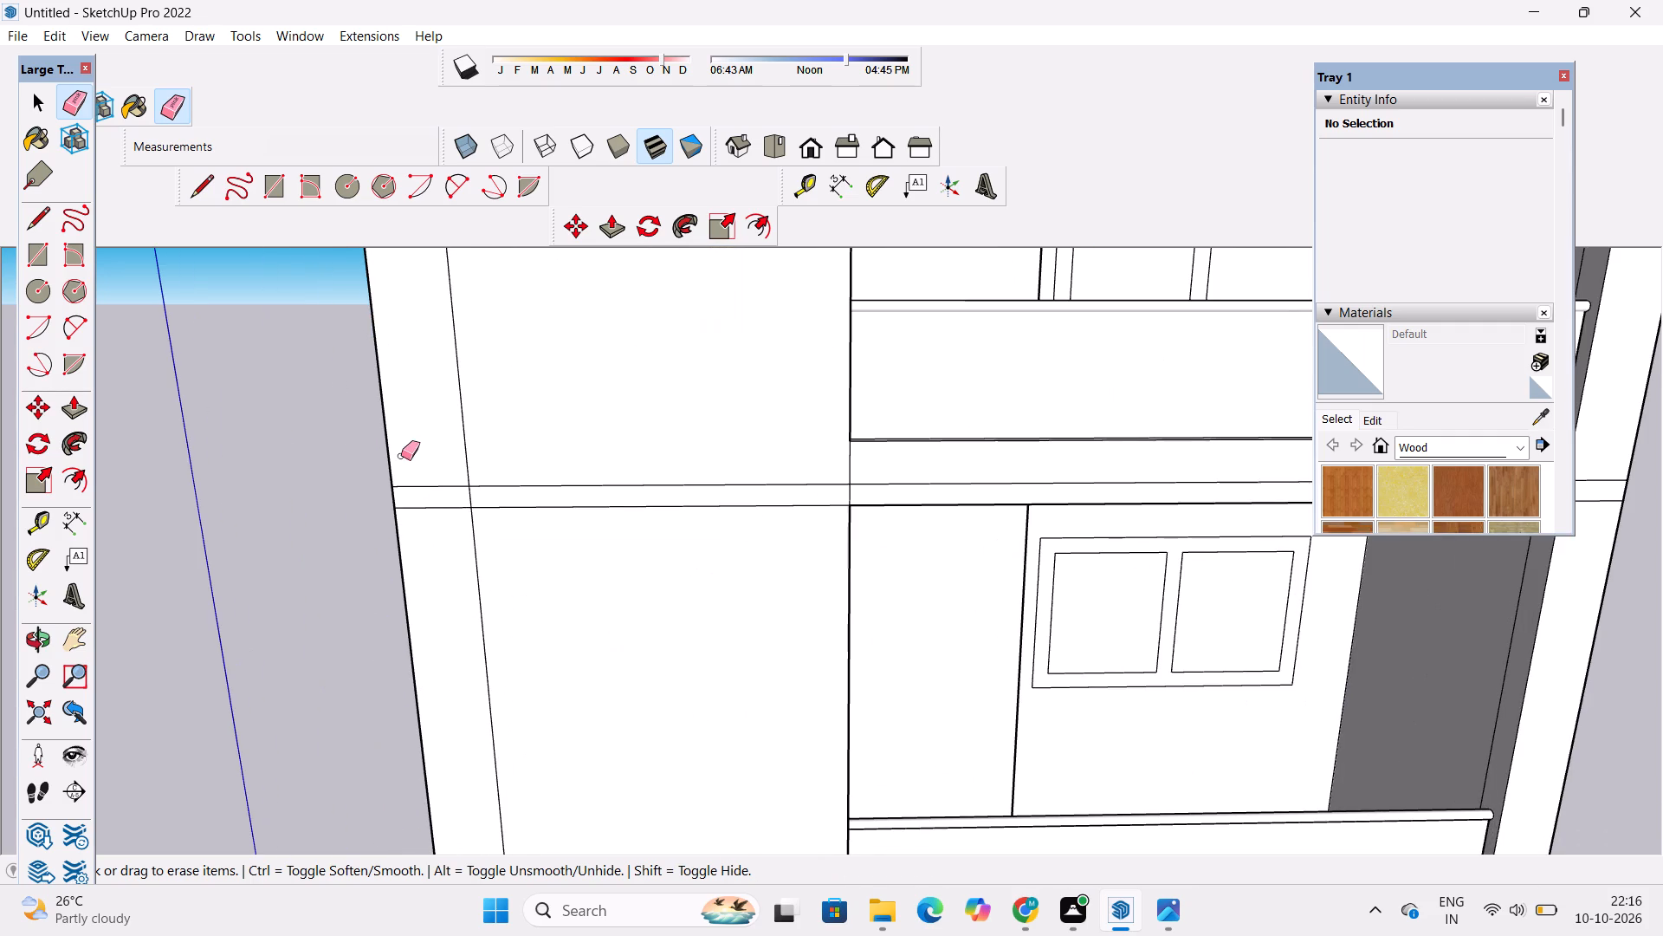
drag(402, 456, 416, 508)
scroll(421, 486, down, 6)
scroll(519, 372, down, 6)
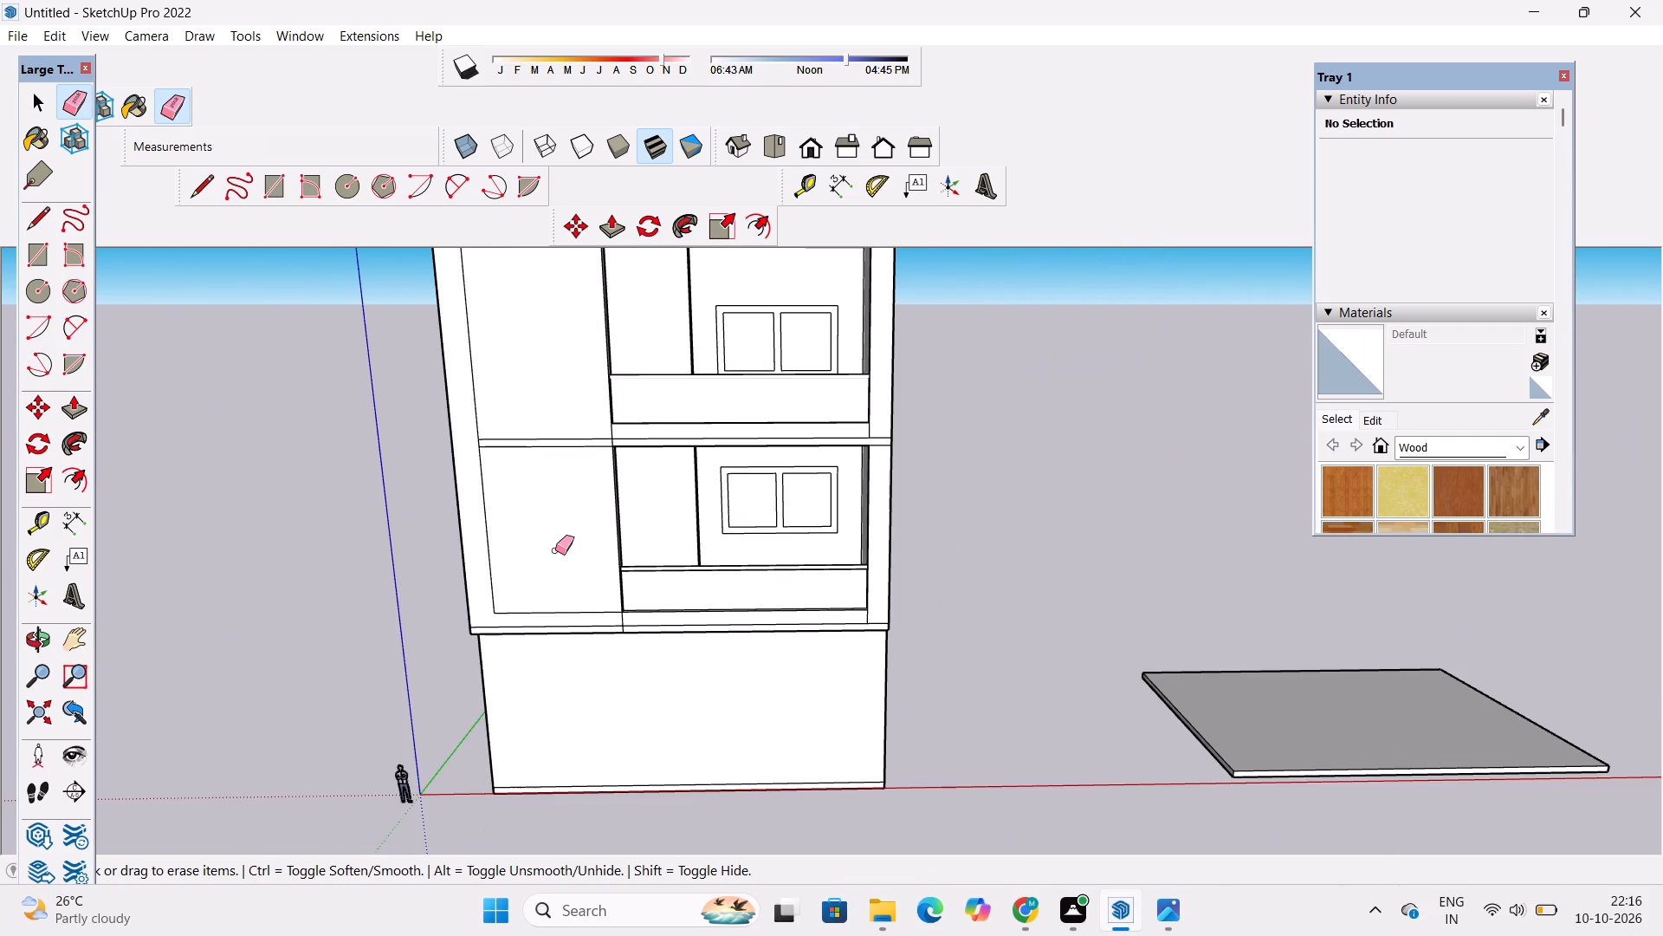
Erase the lowest floor-slab line running beneath the outlined panel on the solid wall.
scroll(555, 550, up, 1)
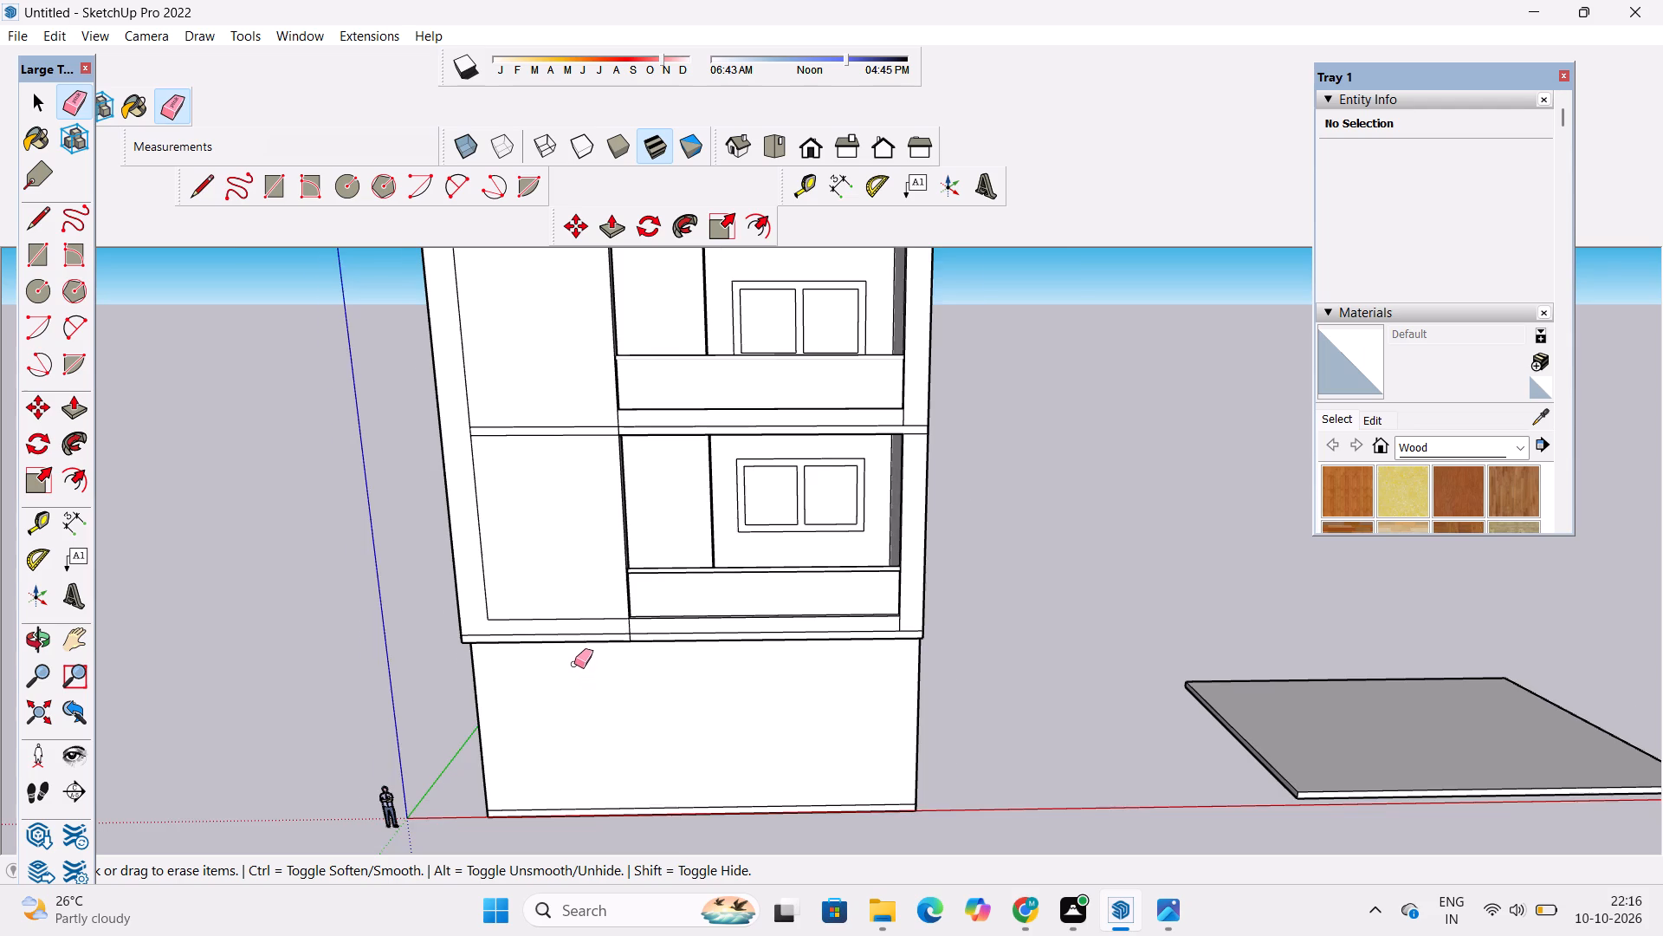
scroll(574, 662, up, 4)
scroll(559, 673, down, 1)
scroll(493, 639, up, 4)
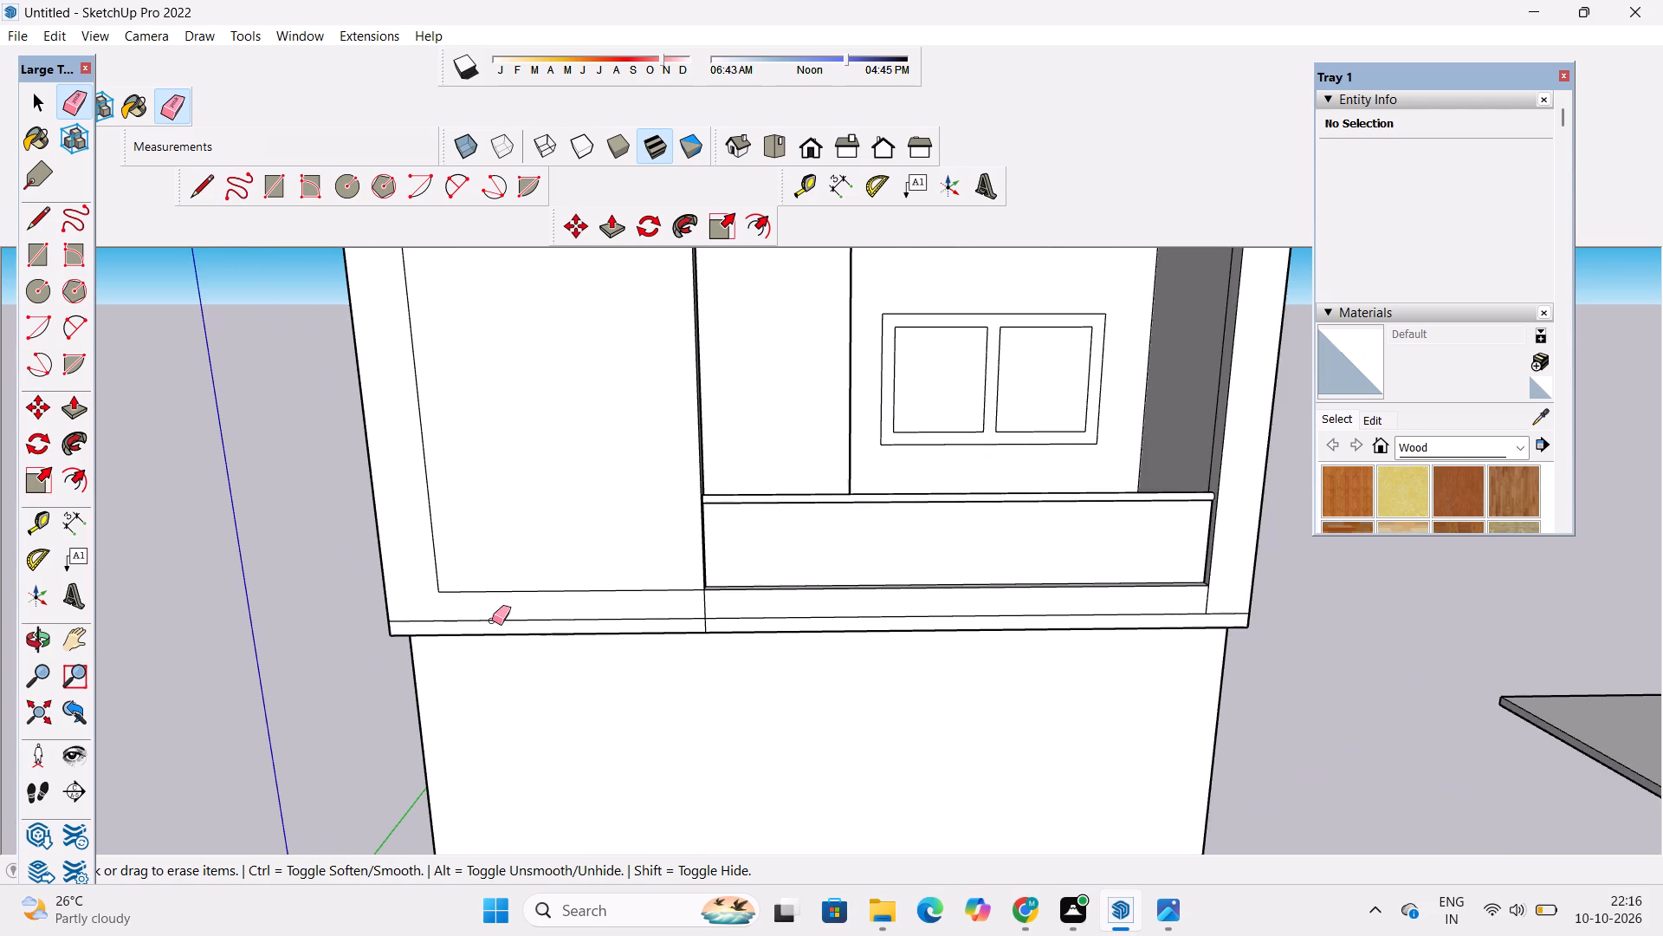
double_click(492, 614)
Erase the remaining lowest-slab lines and short vertical edges beneath the lower balcony, through to the façade's far corner.
scroll(466, 634, down, 6)
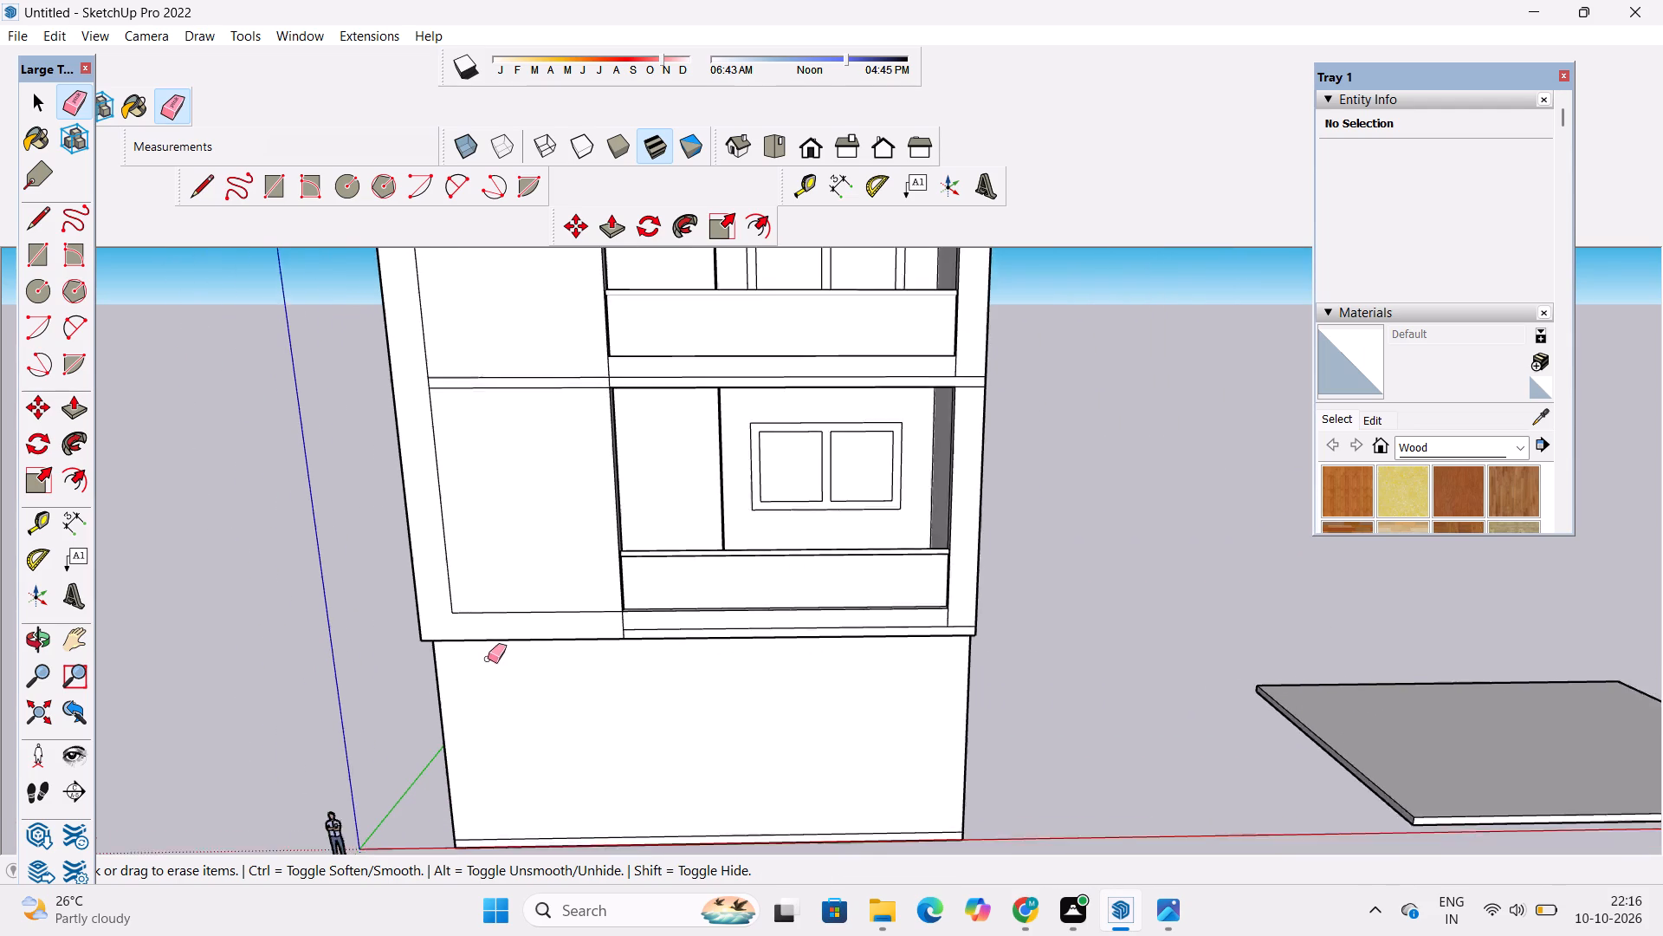
scroll(488, 659, down, 1)
scroll(600, 659, up, 7)
drag(611, 611, 621, 624)
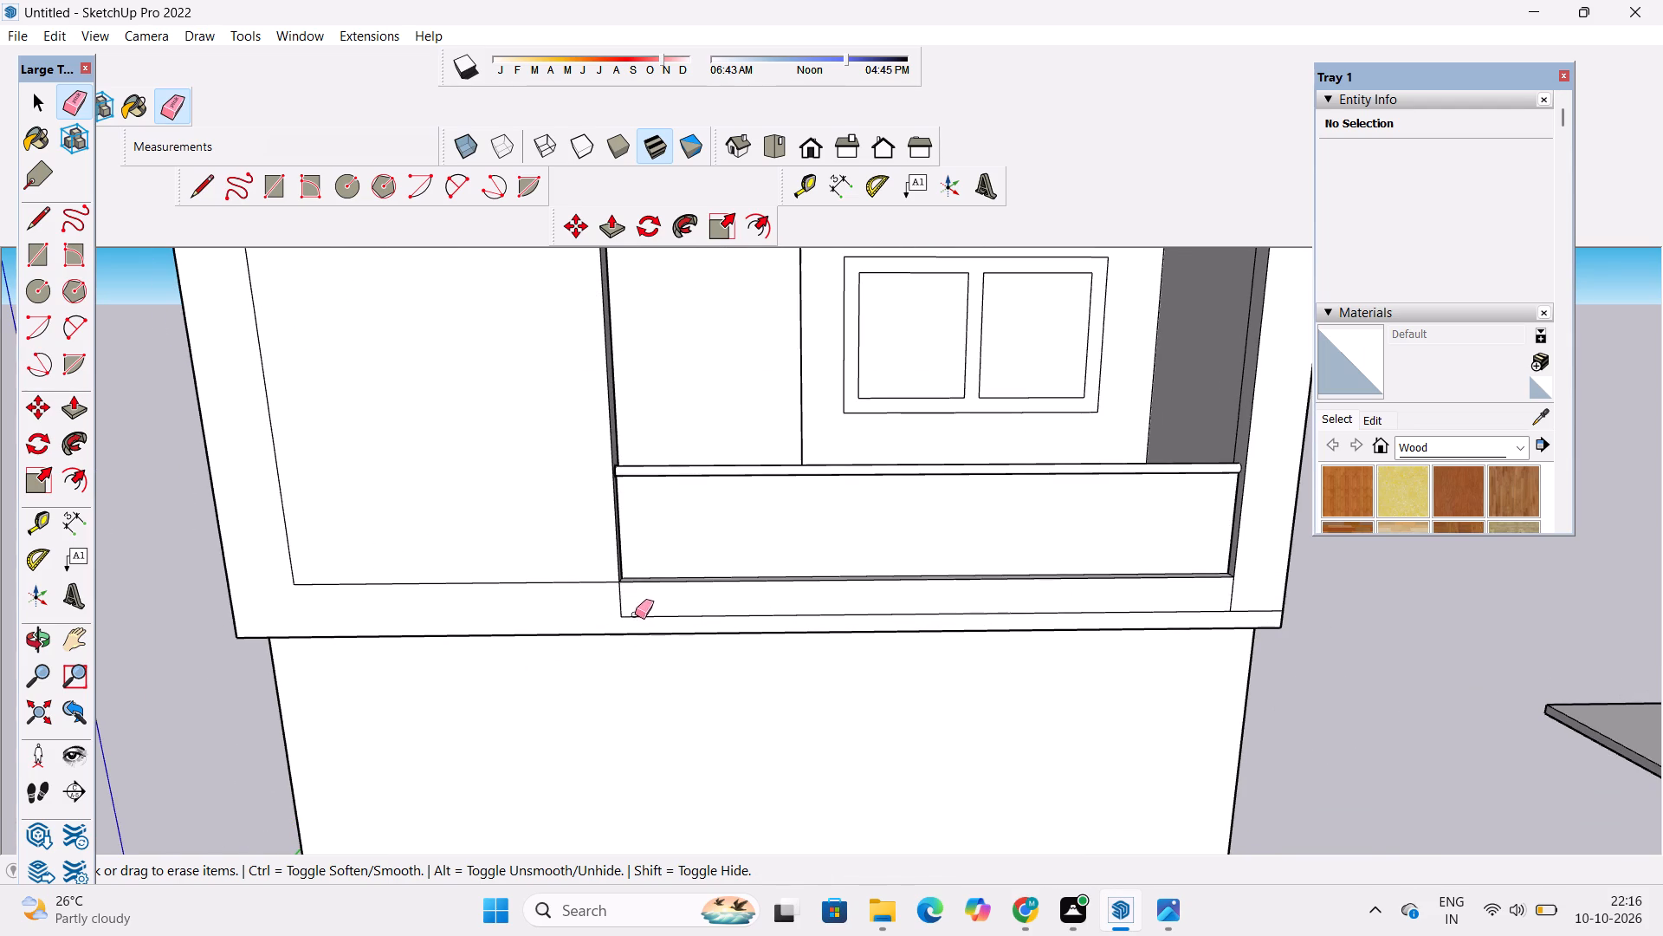
click(635, 614)
drag(613, 601, 618, 612)
drag(624, 609, 620, 601)
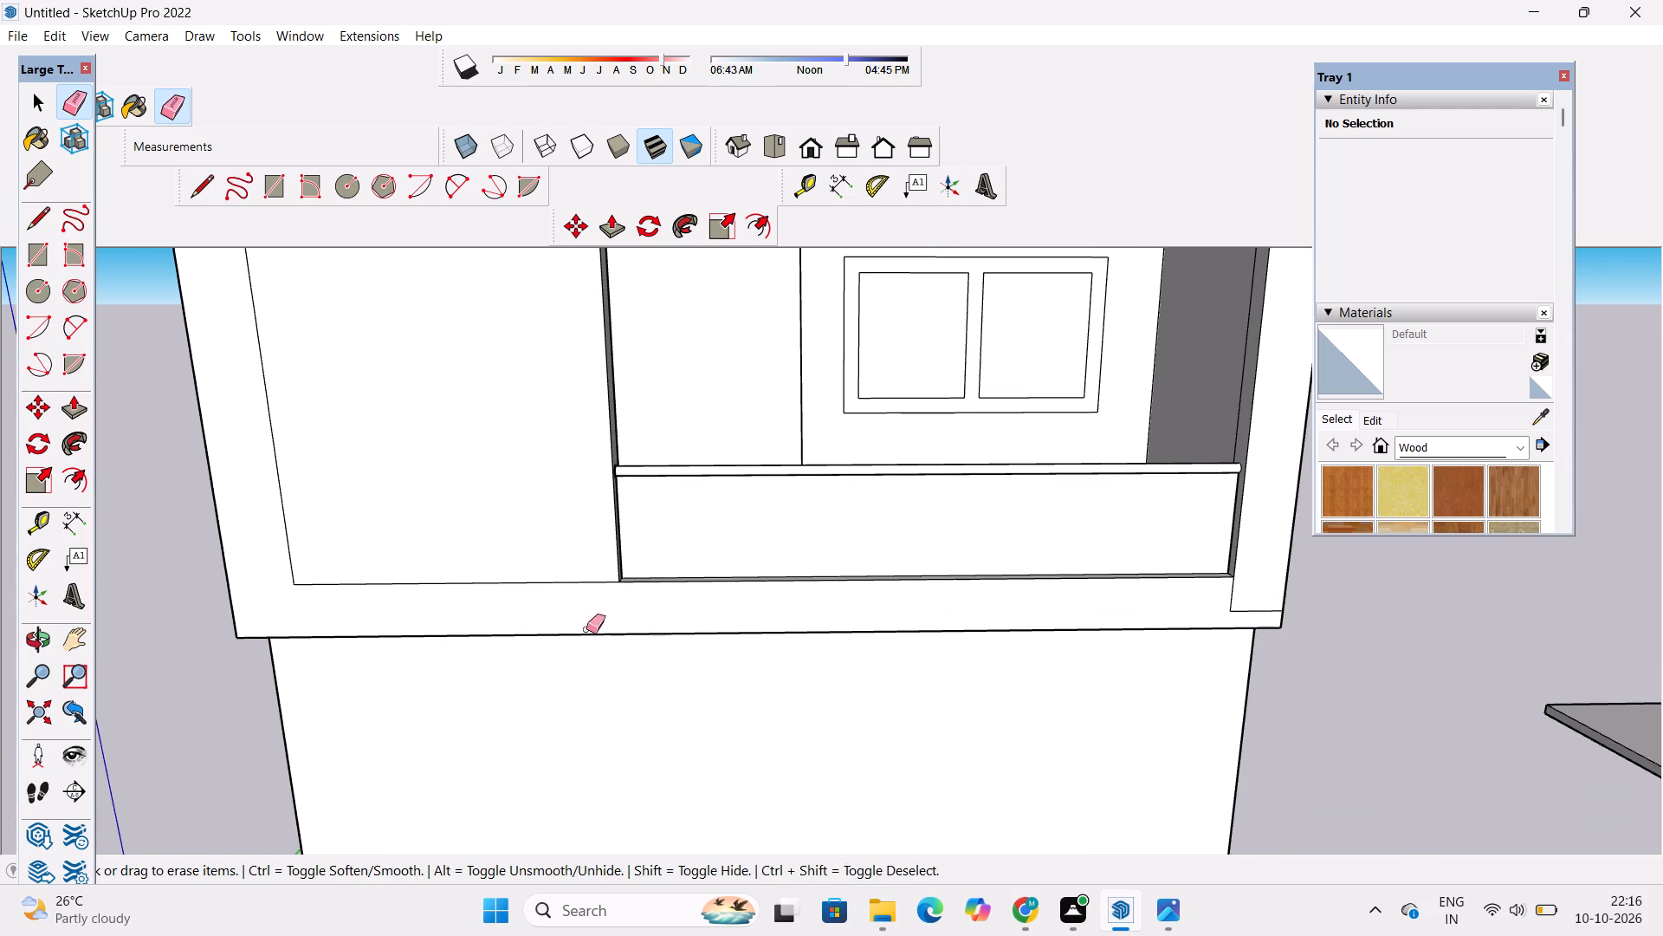
scroll(516, 629, down, 5)
scroll(801, 647, down, 1)
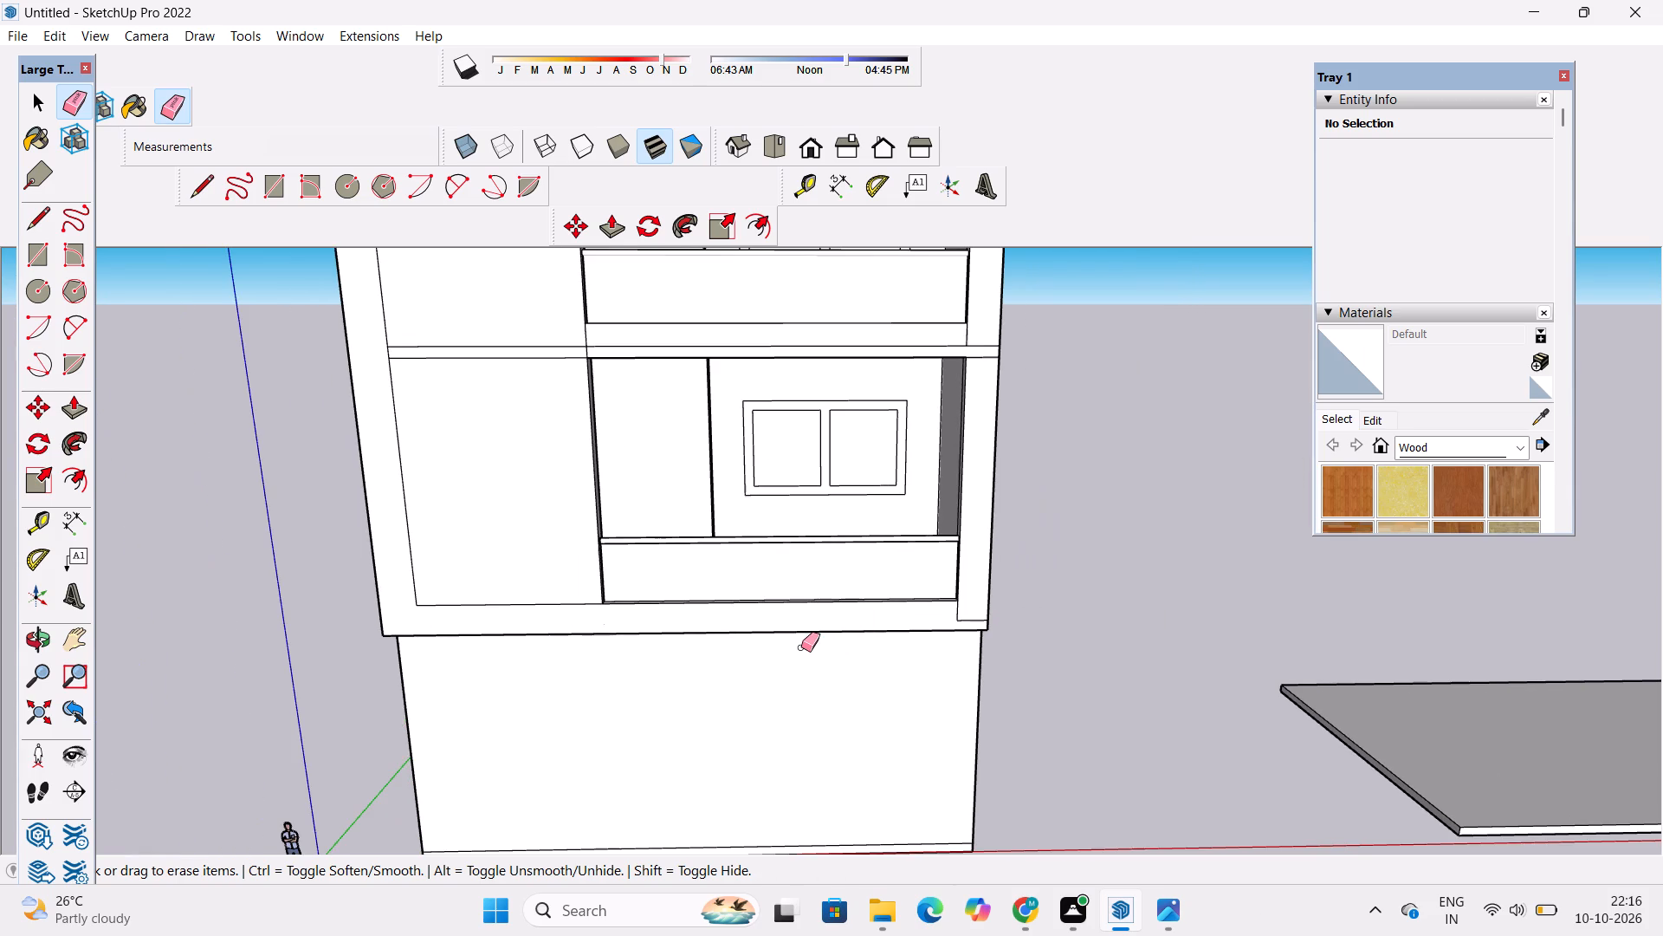
scroll(958, 612, up, 7)
drag(964, 595, 985, 616)
click(985, 616)
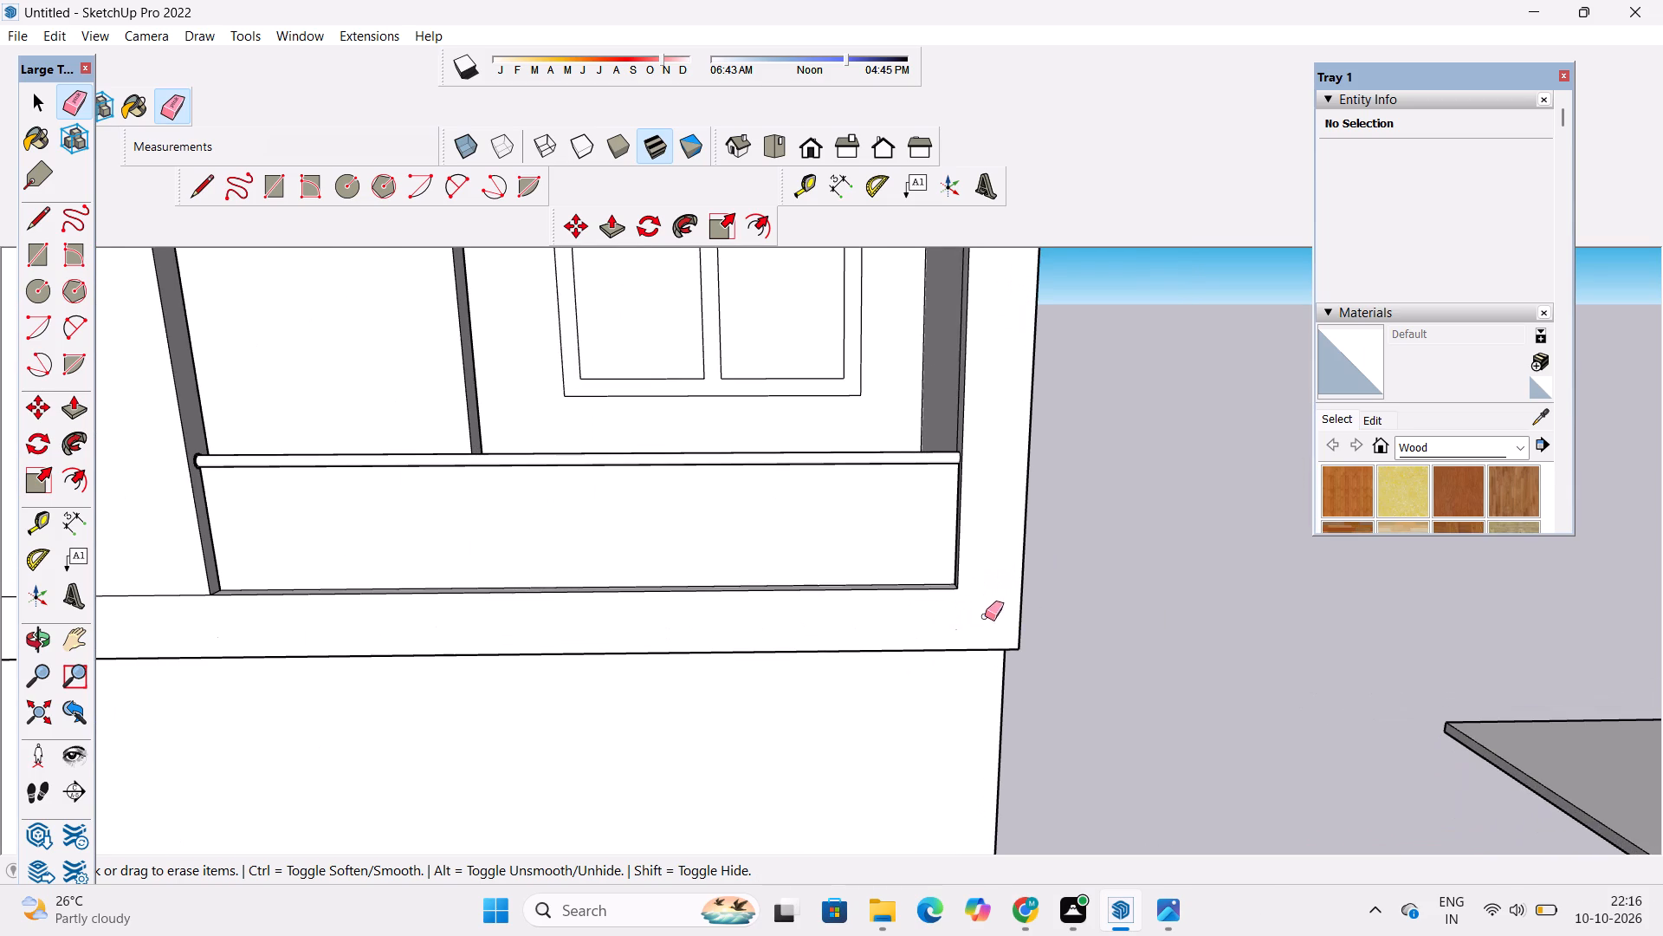
Draw a horizontal line from the lower balcony opening's bottom corner to the façade's adjacent outer edge.
key(l)
scroll(941, 622, up, 3)
click(965, 581)
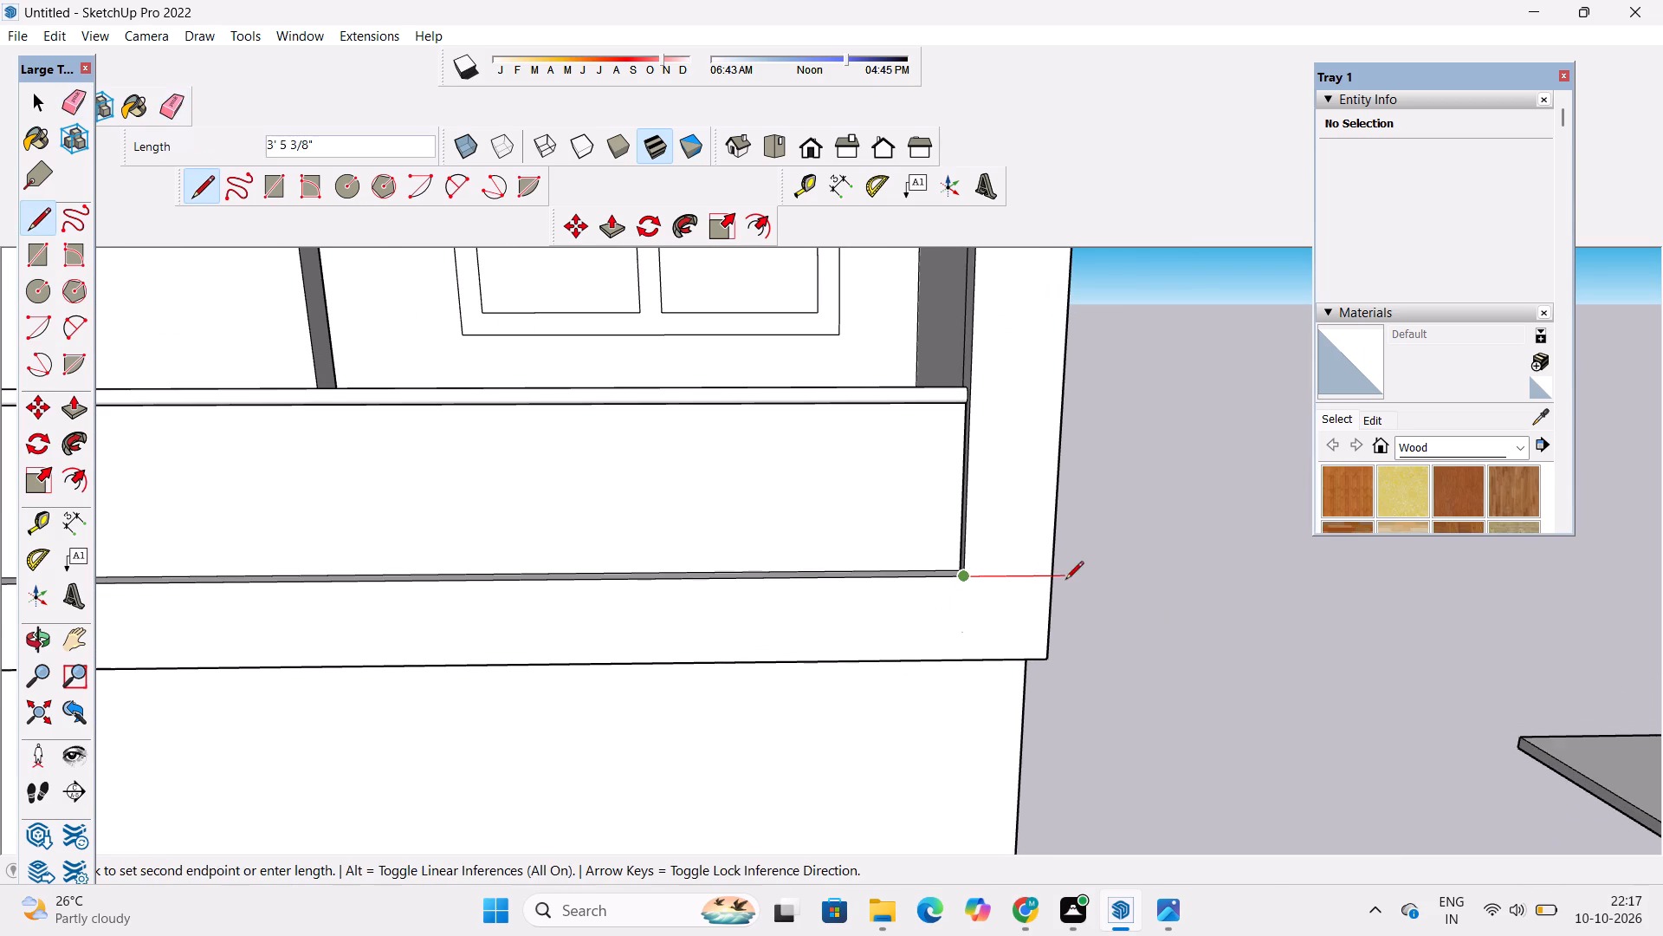
click(1049, 582)
Examine the front façade and side walls from several angles, ending at the top-floor opening beside the outlined panel.
key(o)
scroll(1049, 582, down, 3)
drag(1142, 623, 928, 655)
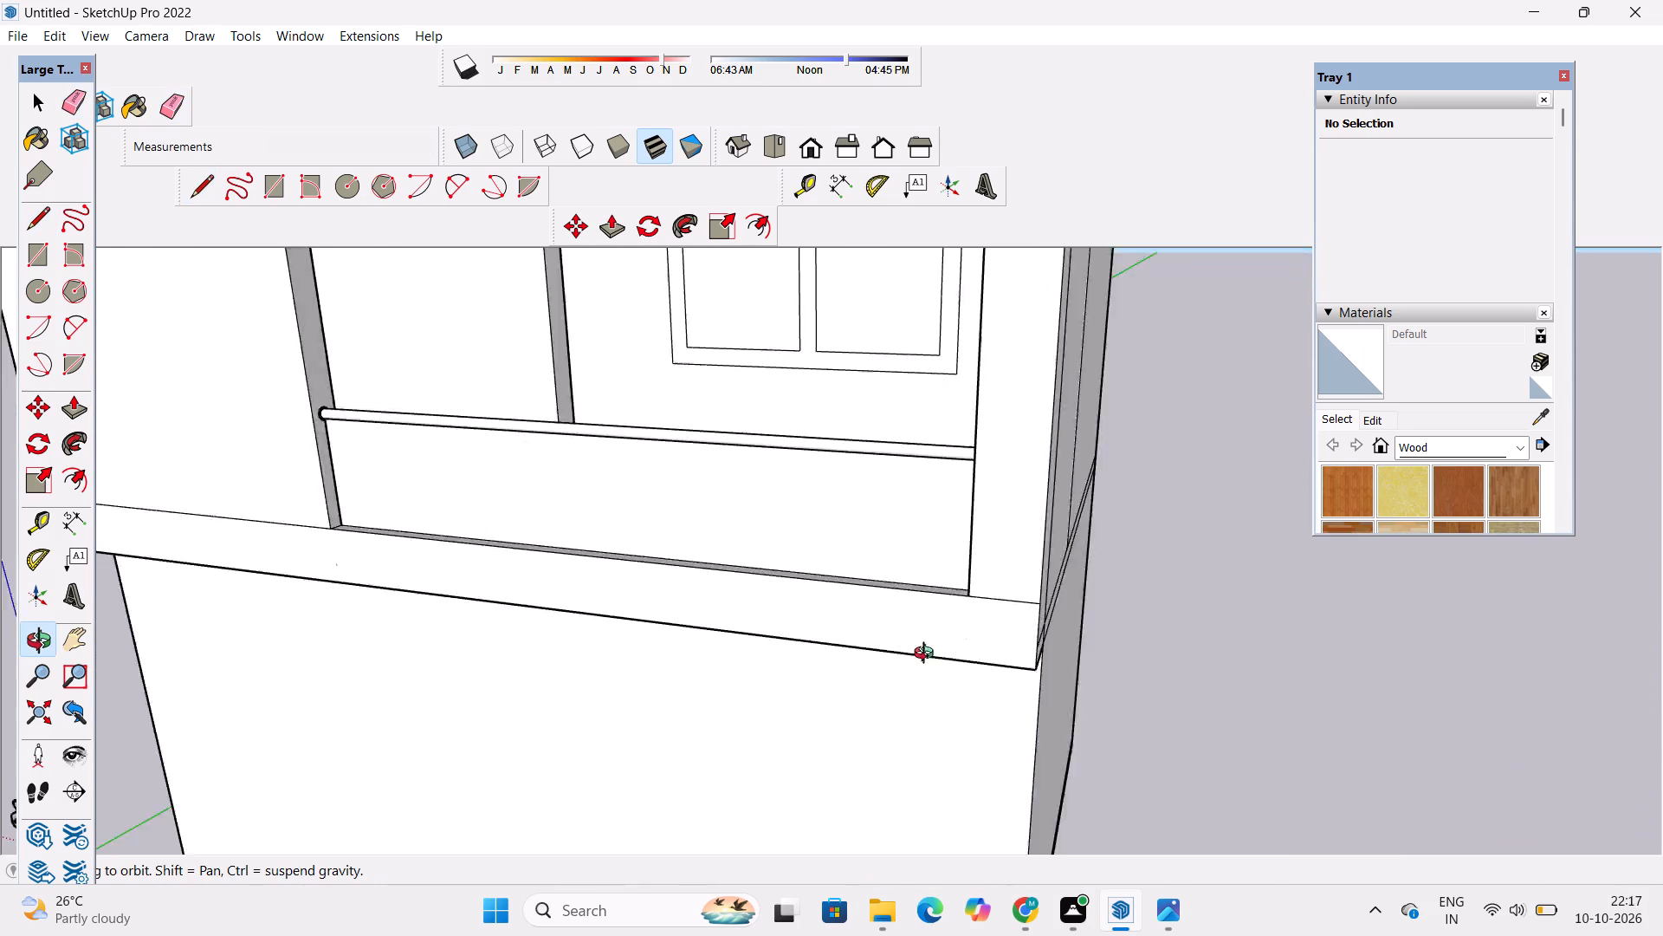
drag(928, 655, 746, 680)
scroll(851, 609, down, 4)
drag(850, 588, 858, 725)
scroll(768, 660, up, 4)
shift+drag(757, 645, 743, 757)
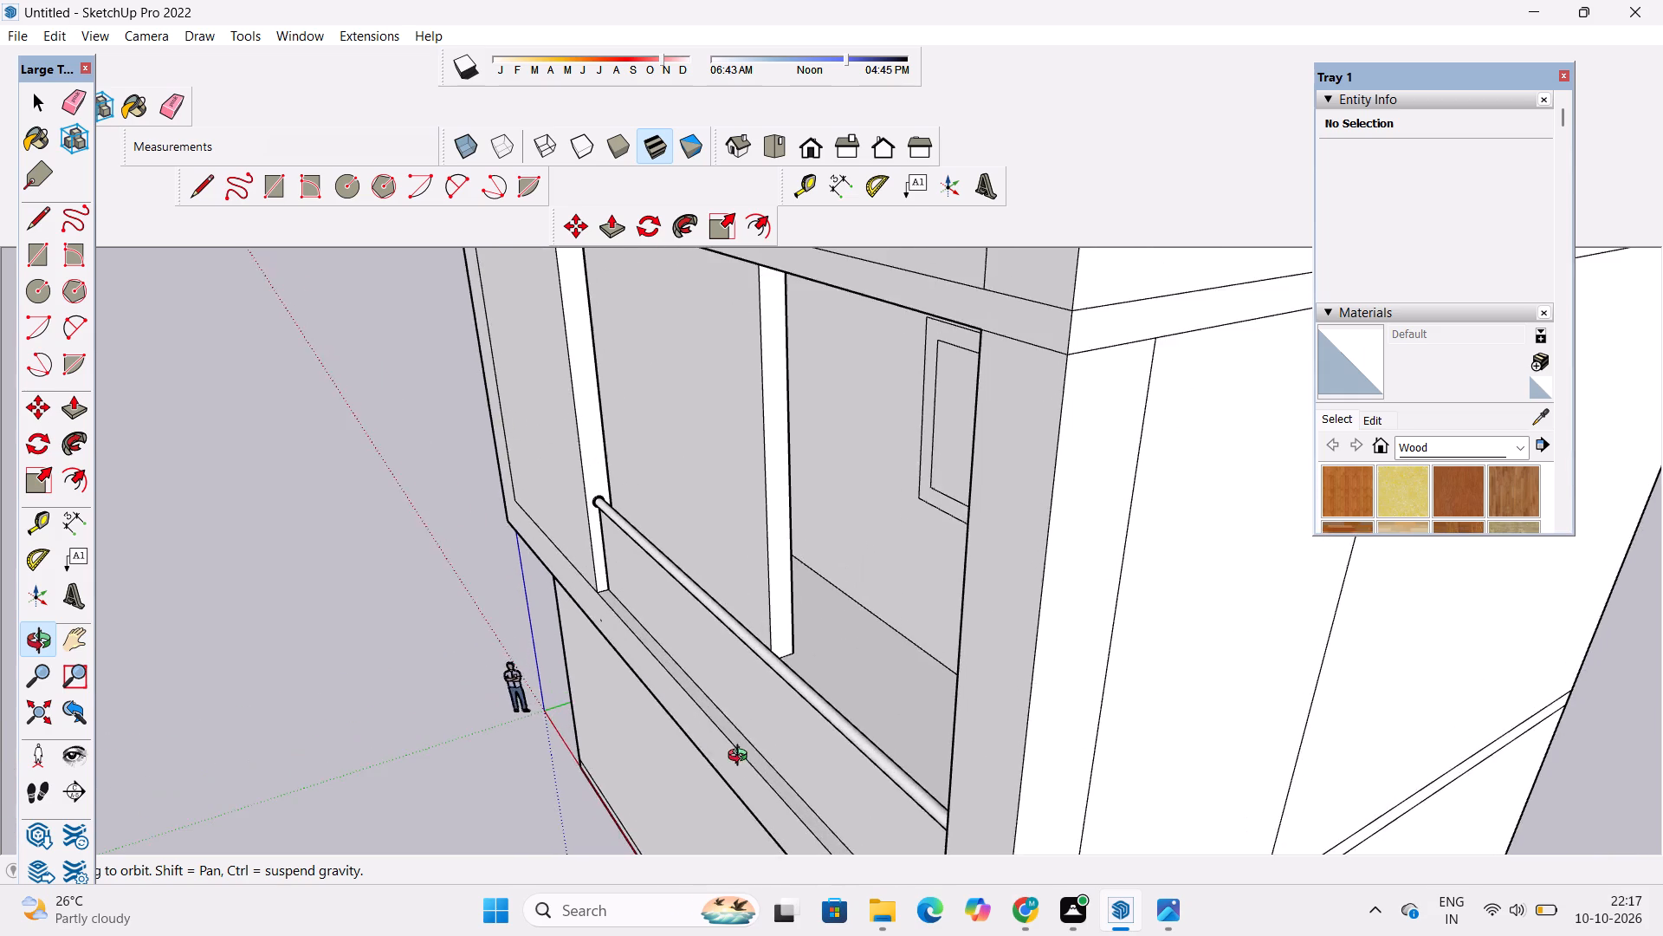
drag(747, 764, 1019, 764)
scroll(745, 651, down, 6)
drag(671, 710, 859, 698)
scroll(855, 661, down, 6)
shift+drag(855, 661, 855, 720)
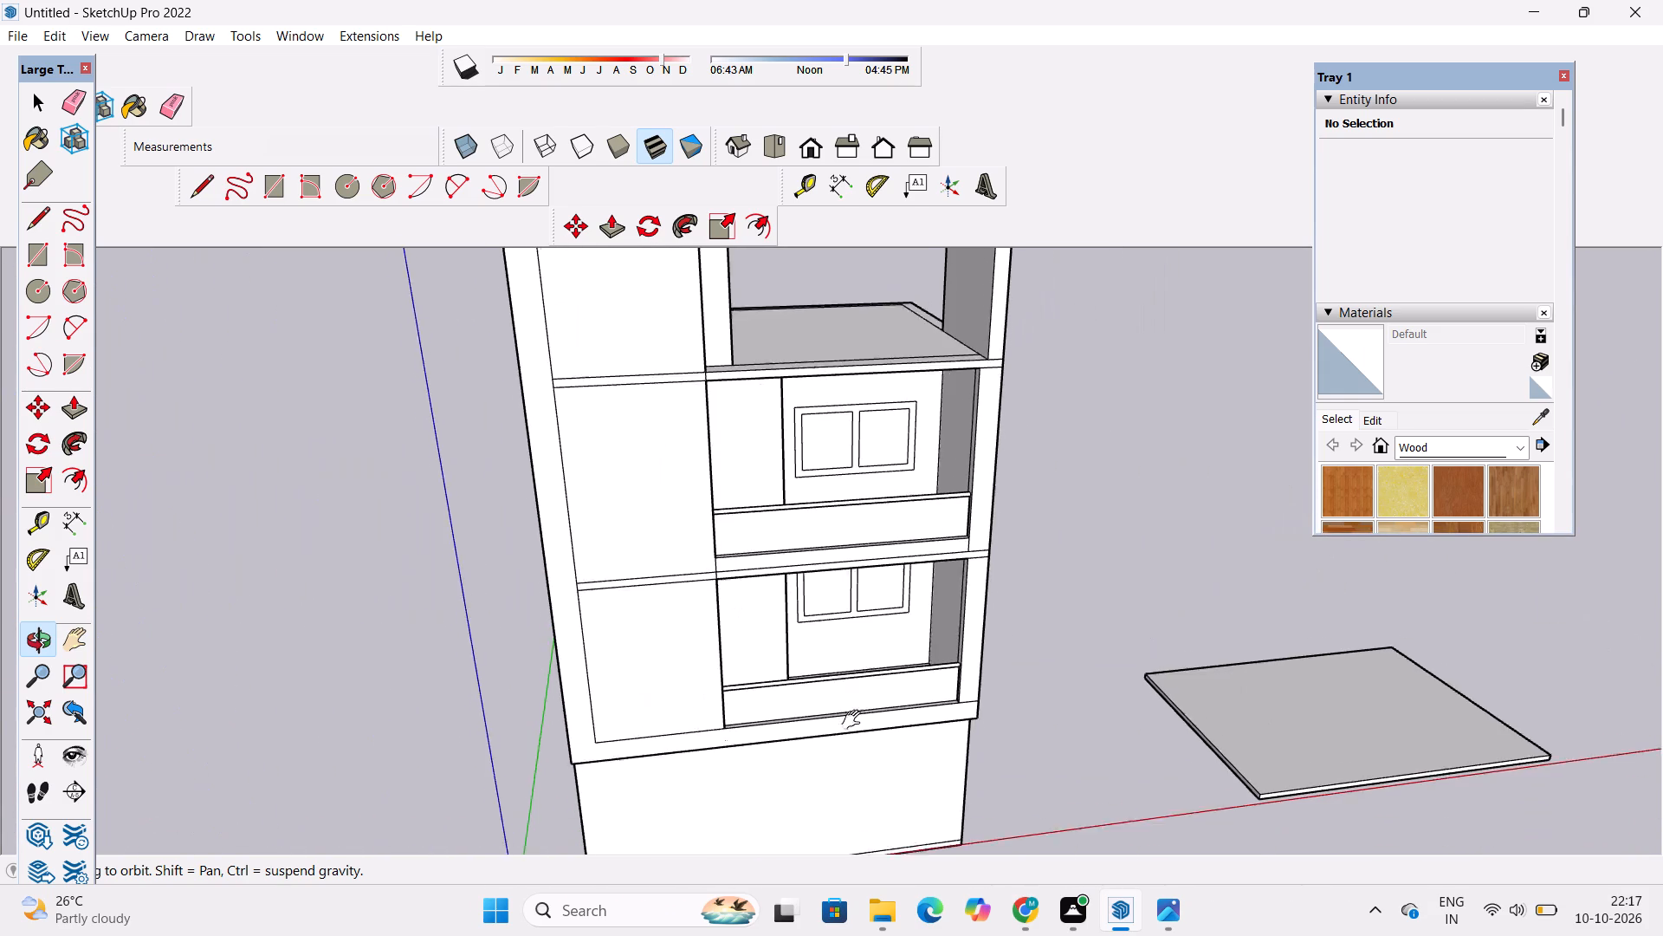
shift+drag(855, 720, 852, 733)
drag(850, 737, 766, 640)
scroll(750, 625, down, 5)
drag(749, 623, 693, 742)
scroll(757, 620, up, 5)
drag(843, 572, 602, 600)
scroll(726, 555, up, 3)
shift+drag(728, 523, 709, 571)
drag(672, 588, 1308, 619)
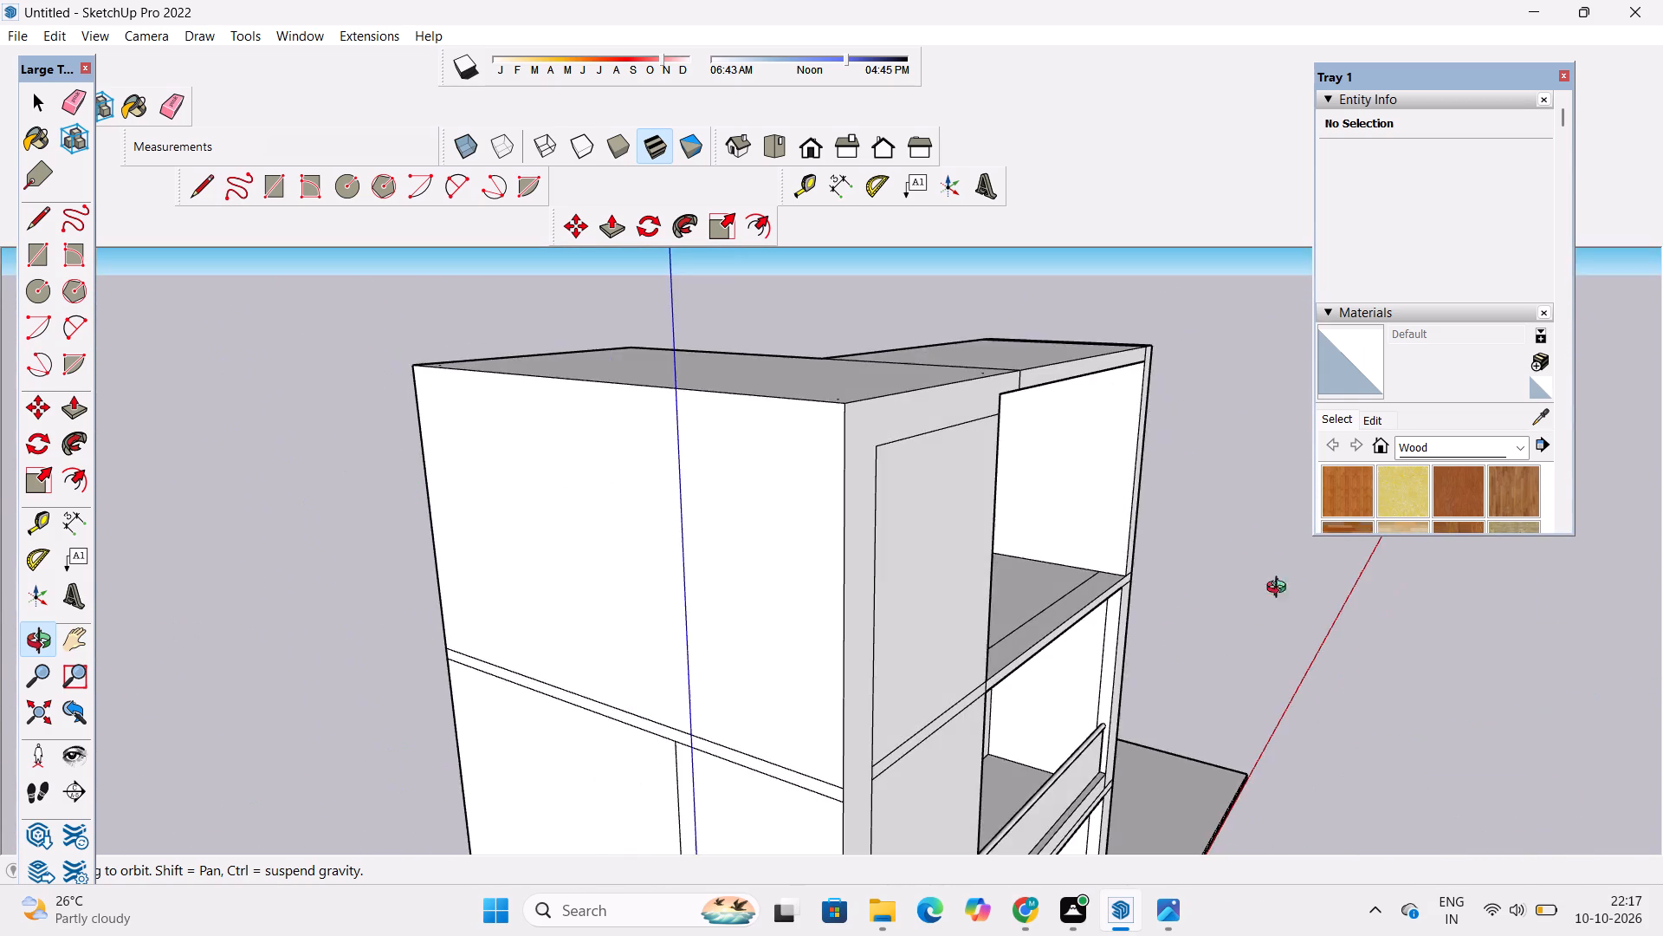
drag(1080, 582, 409, 685)
drag(906, 688, 670, 632)
scroll(563, 617, down, 6)
drag(539, 663, 877, 659)
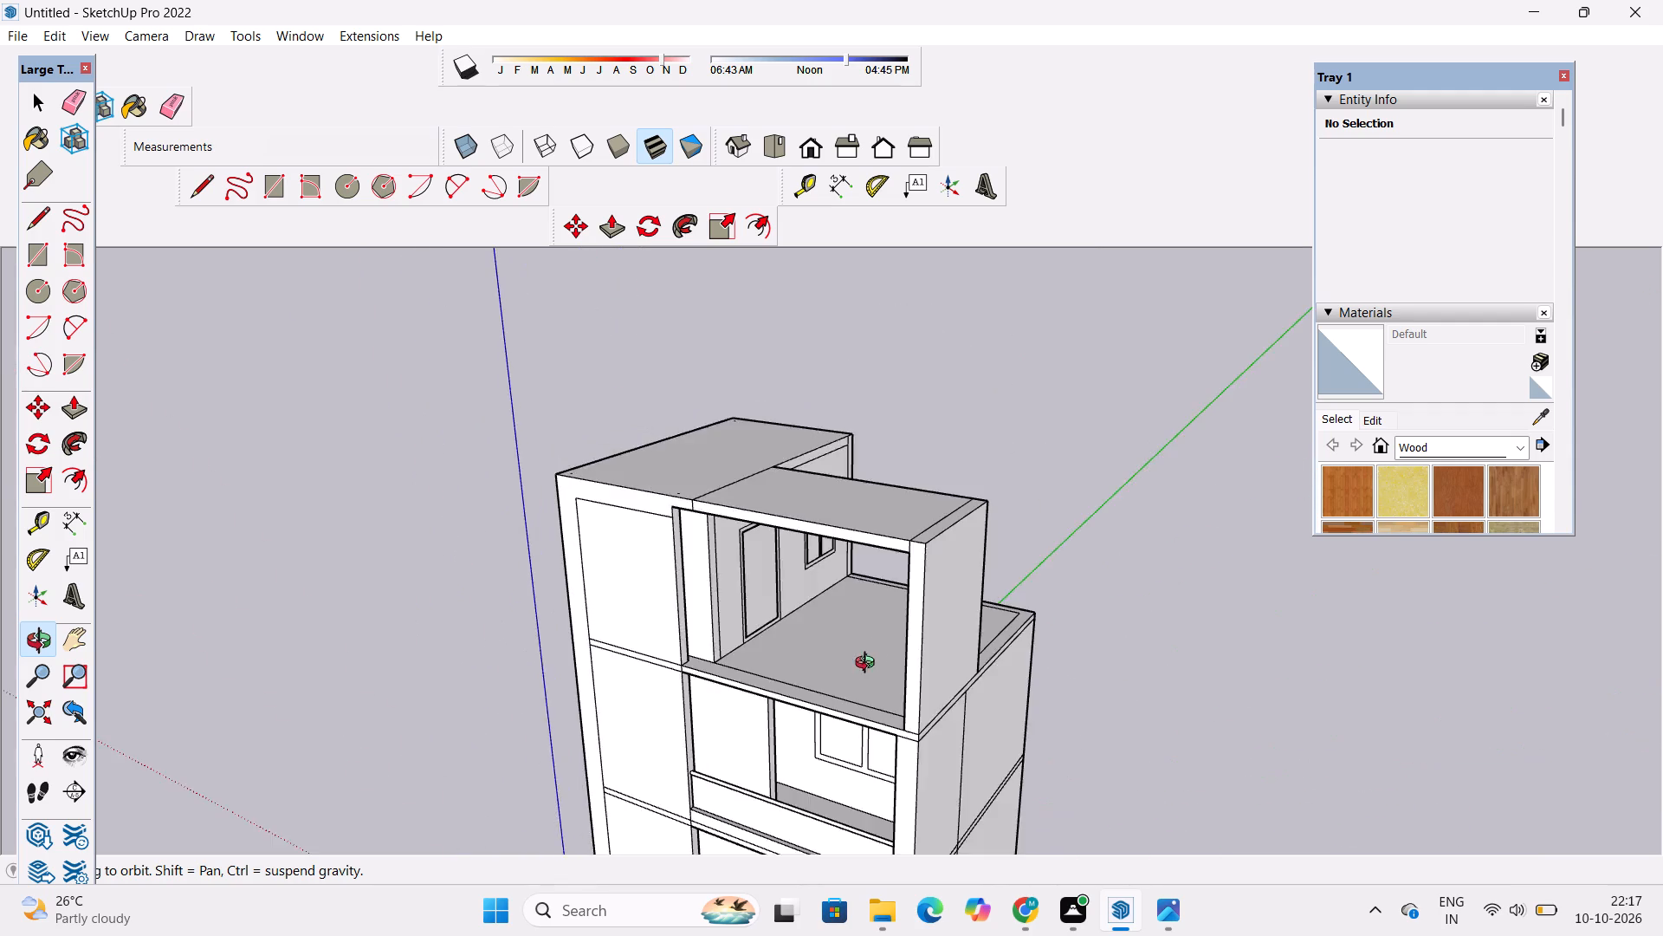
shift+drag(869, 665, 866, 559)
drag(637, 588, 908, 624)
scroll(847, 543, up, 3)
shift+drag(832, 537, 830, 613)
drag(809, 598, 765, 504)
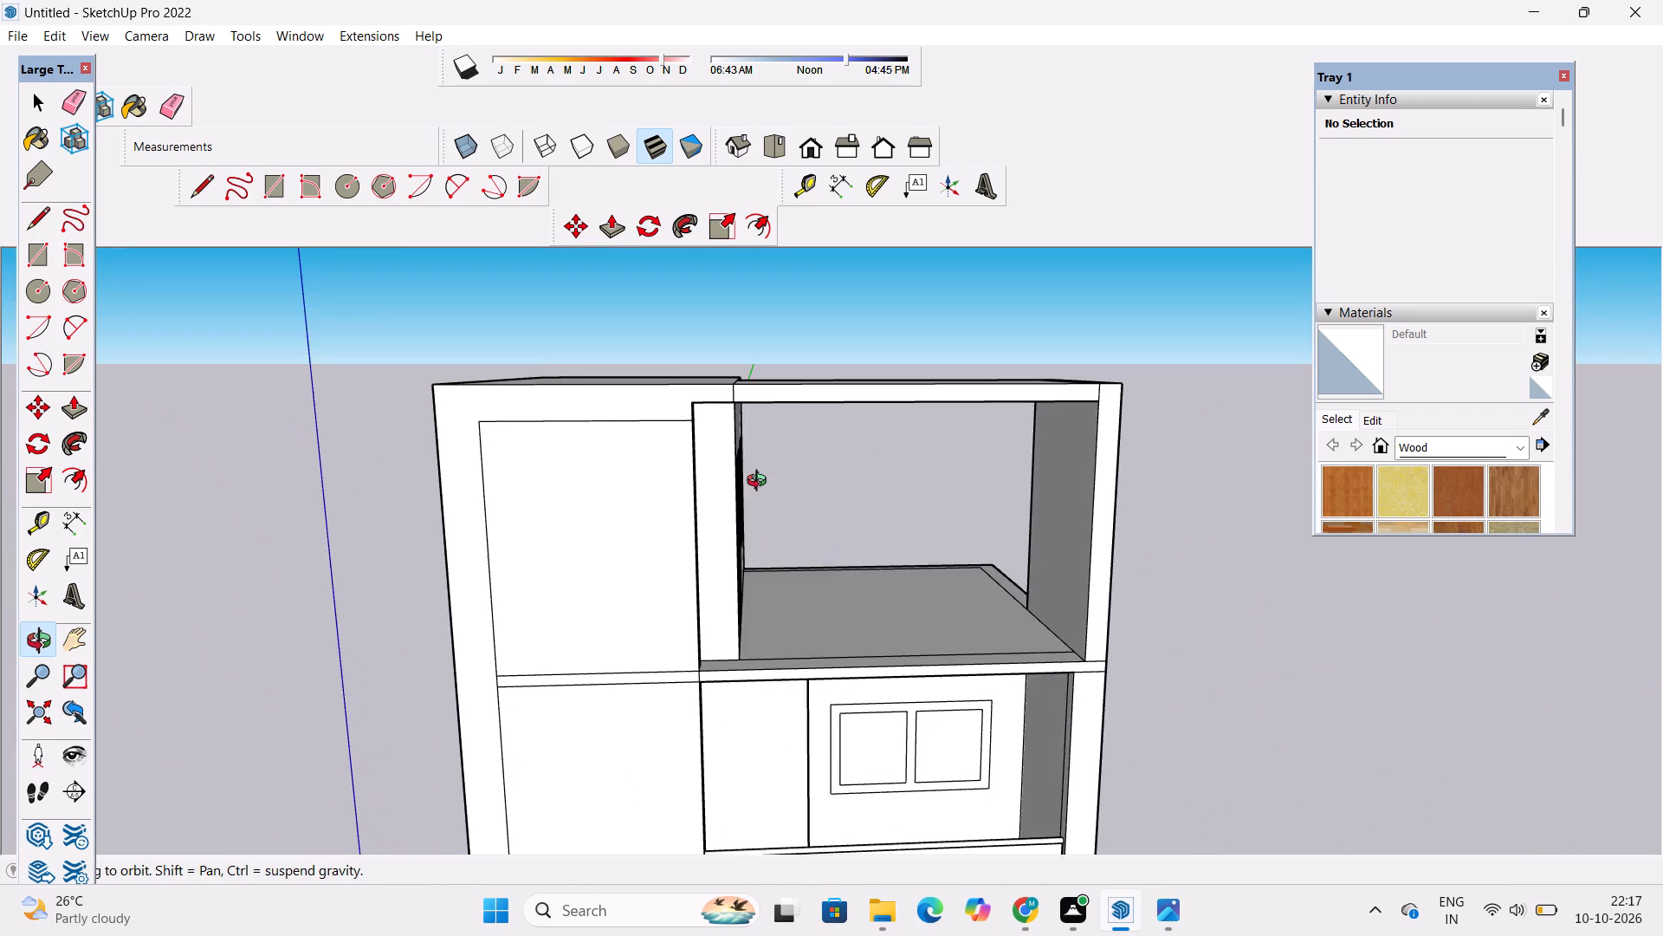
scroll(771, 479, down, 2)
shift+drag(772, 478, 799, 538)
scroll(718, 427, up, 4)
shift+drag(809, 520, 781, 520)
drag(771, 562, 746, 481)
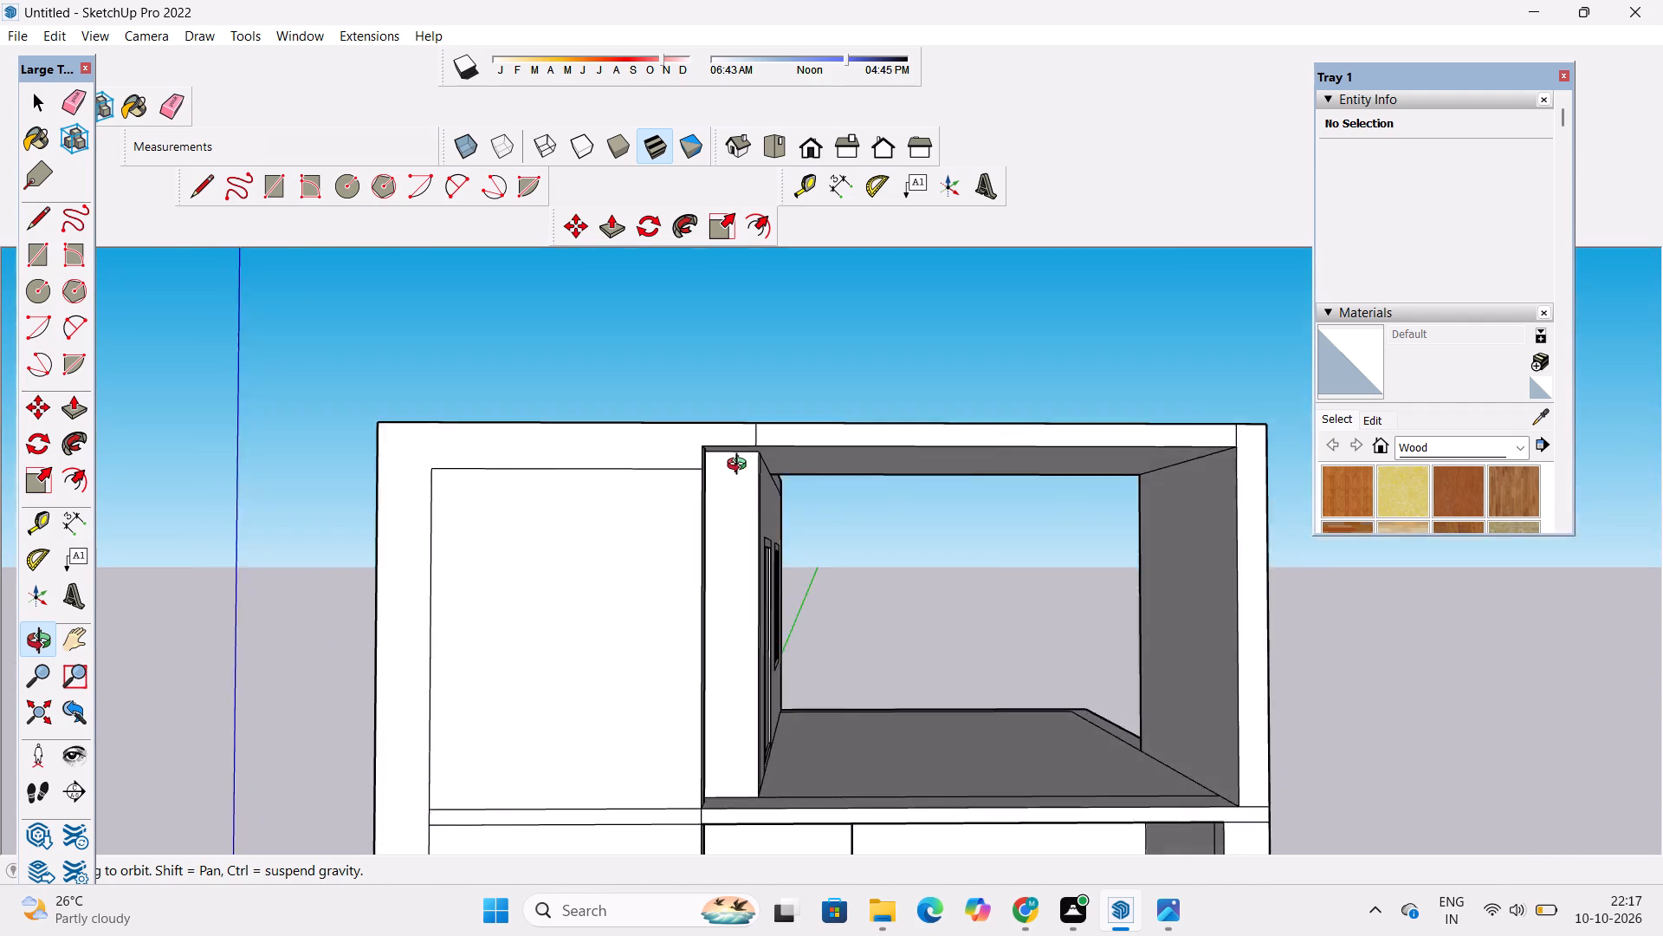
scroll(741, 466, up, 5)
shift+drag(740, 478, 740, 571)
drag(740, 571, 738, 508)
scroll(742, 504, up, 4)
shift+drag(741, 485, 754, 563)
drag(751, 555, 751, 544)
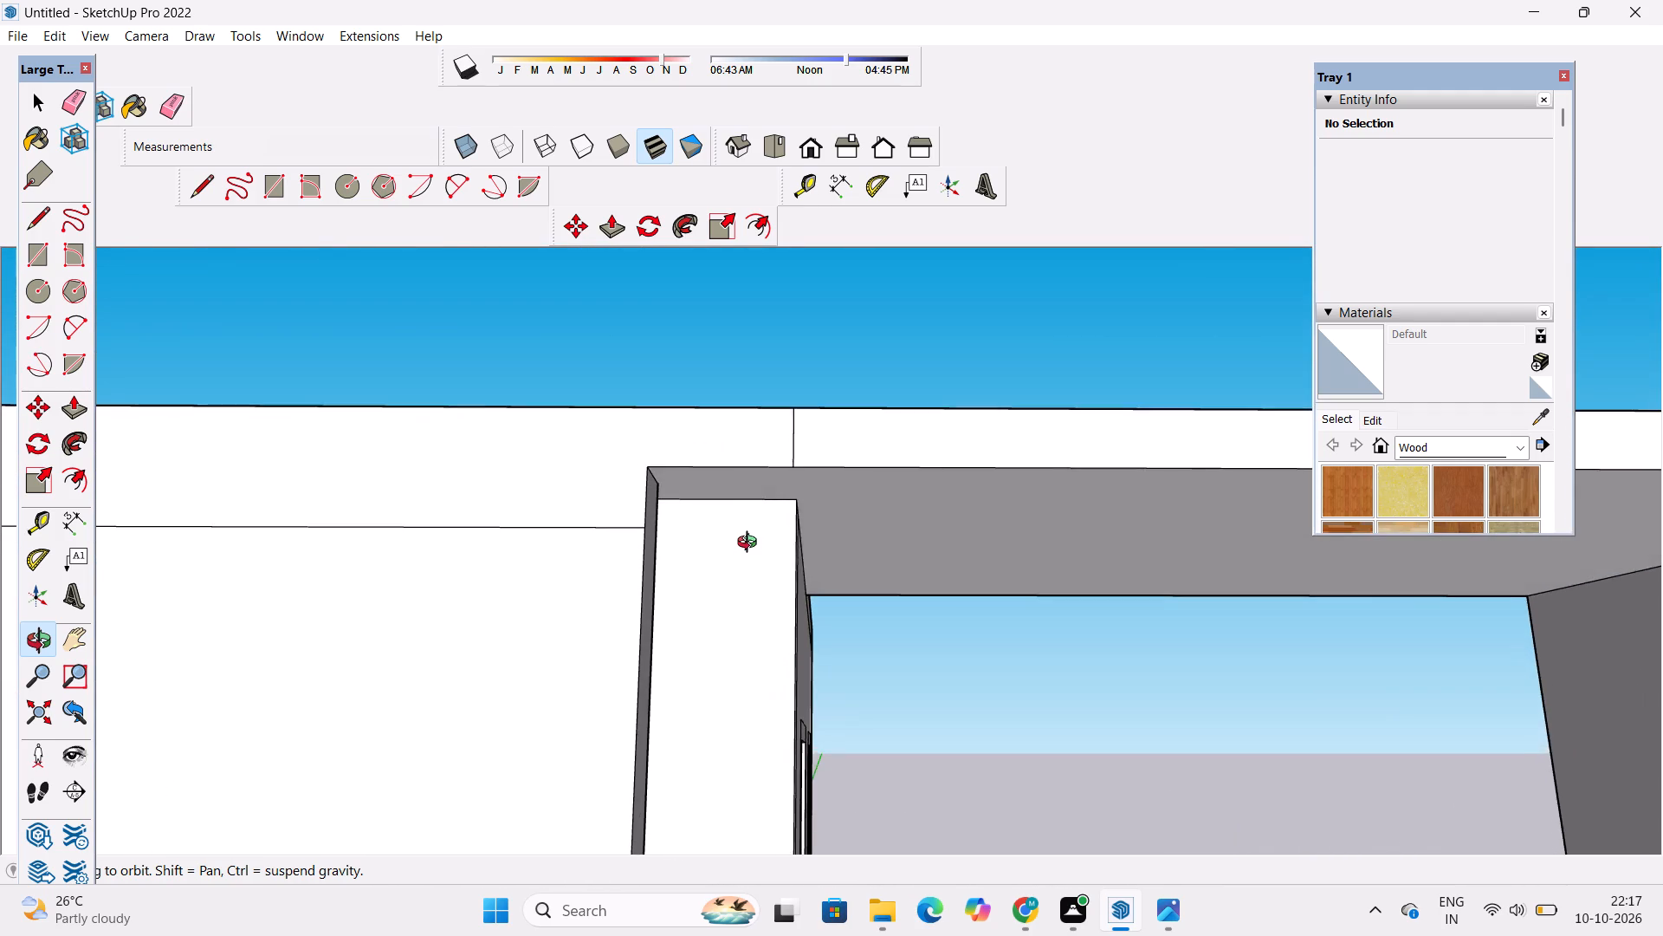
Draw a short line across the top-floor opening's soffit, from the vertical façade line to the inner wall's corner.
scroll(751, 534, up, 3)
key(l)
scroll(751, 510, up, 3)
click(838, 406)
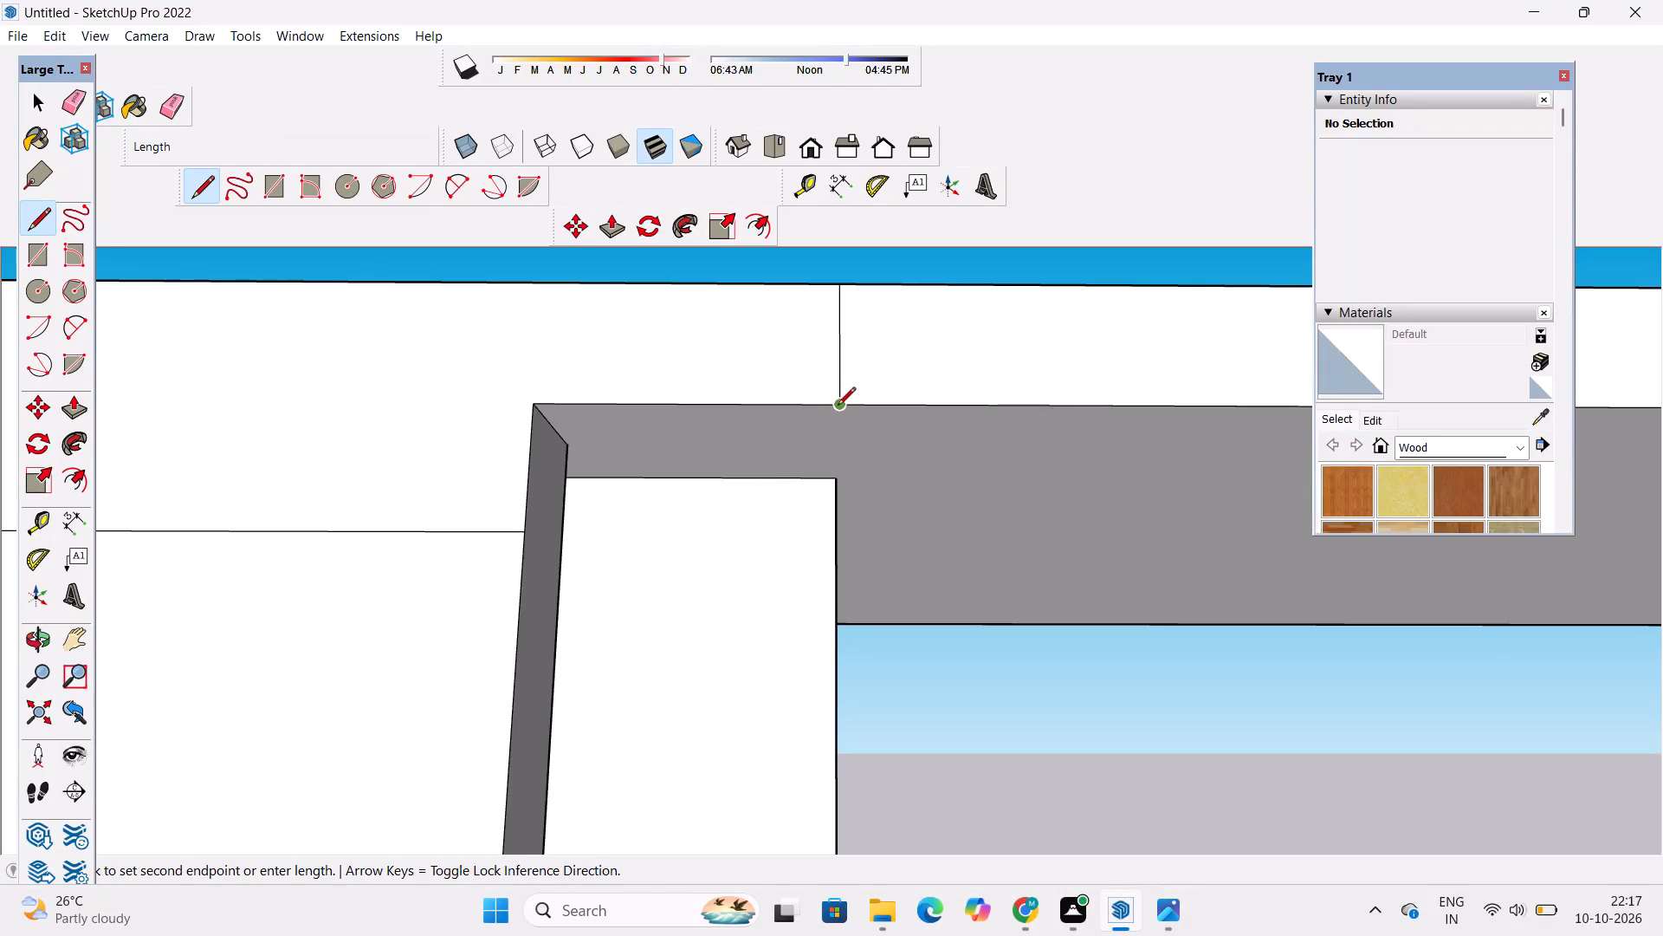
click(831, 483)
key(space)
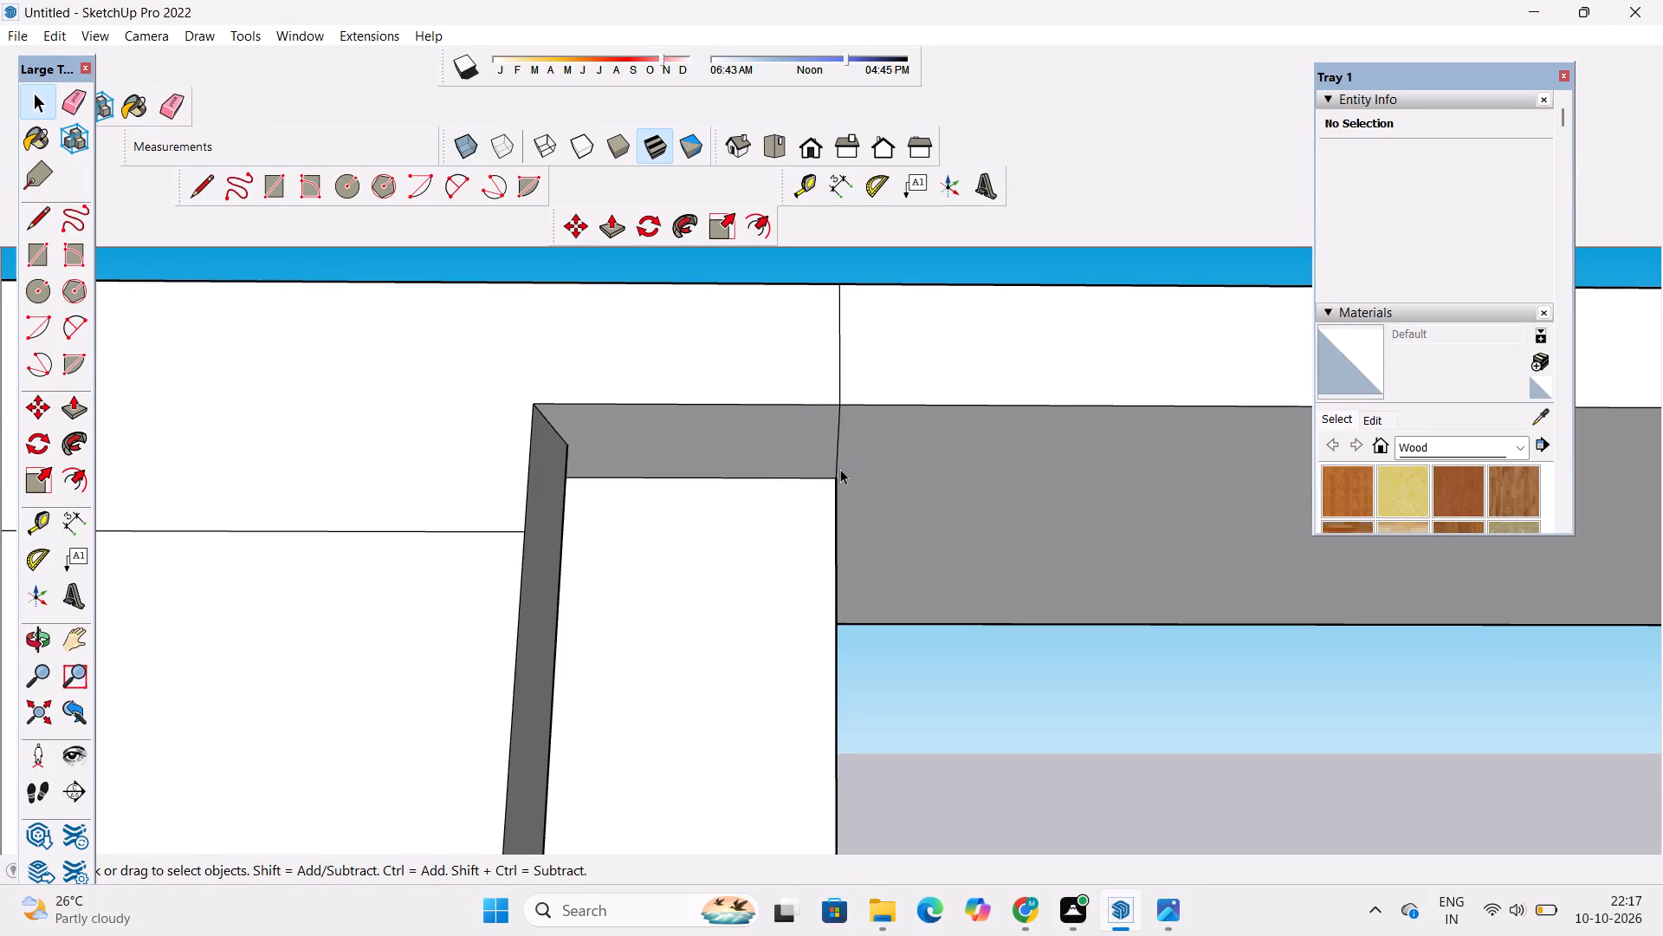
Push/Pull the short soffit section beside the outlined panel down to the level of the panel's top line.
key(p)
click(768, 433)
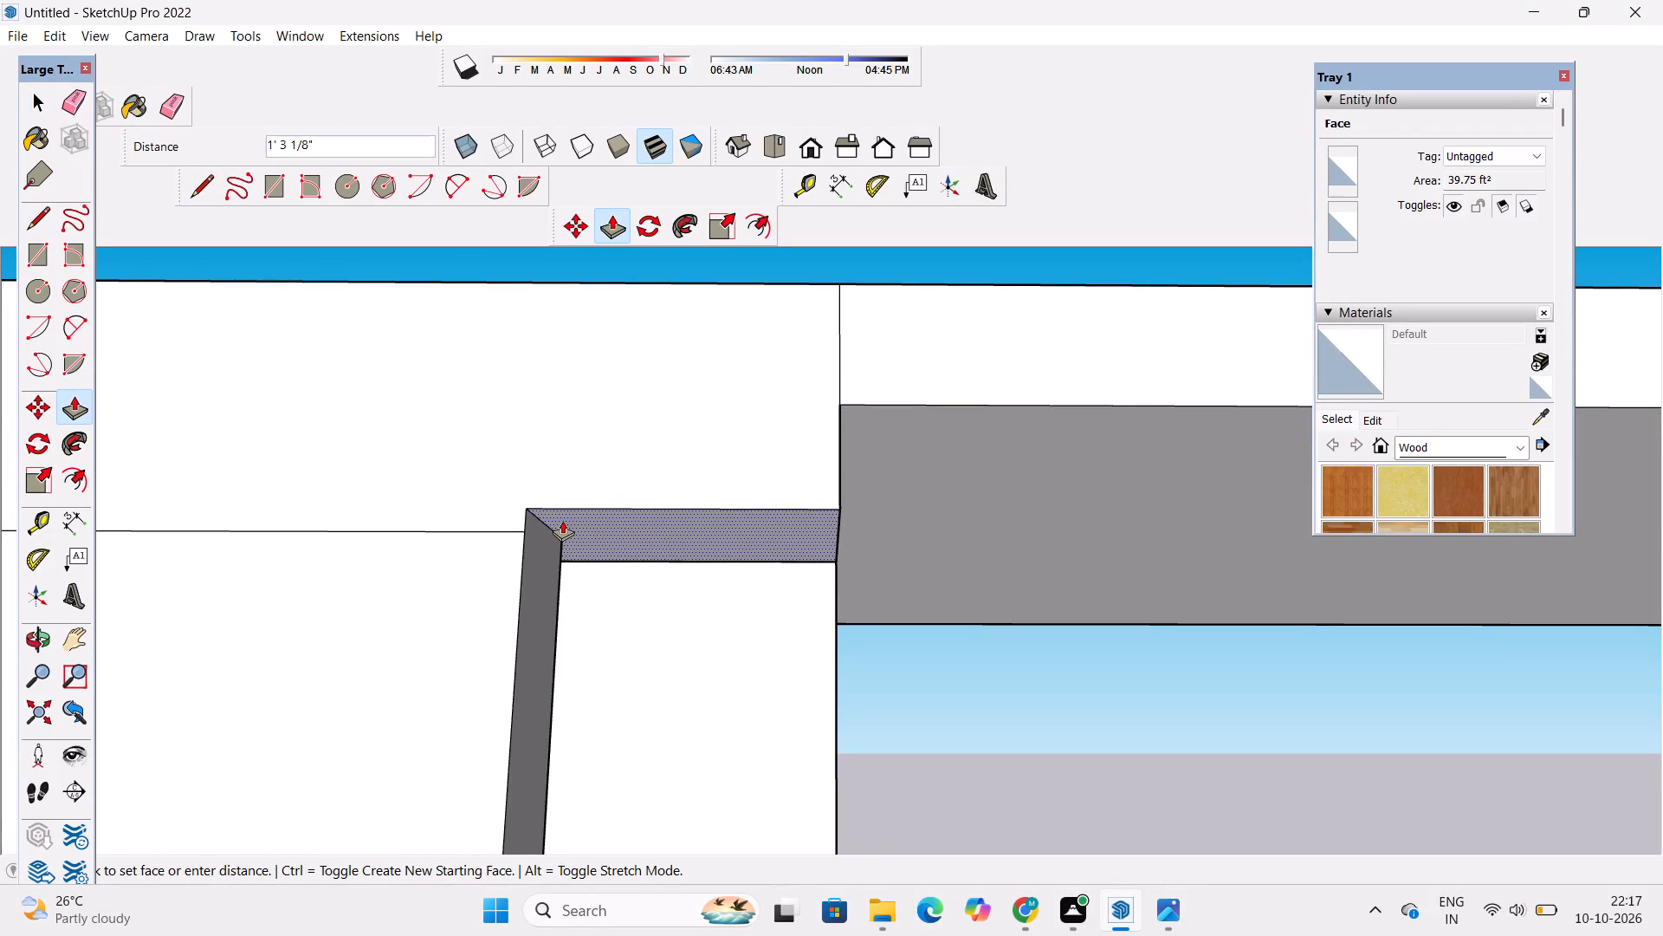
click(522, 537)
Erase the vertical line on the top-floor side wall, next to the front wall return and before the door.
key(o)
scroll(592, 450, down, 6)
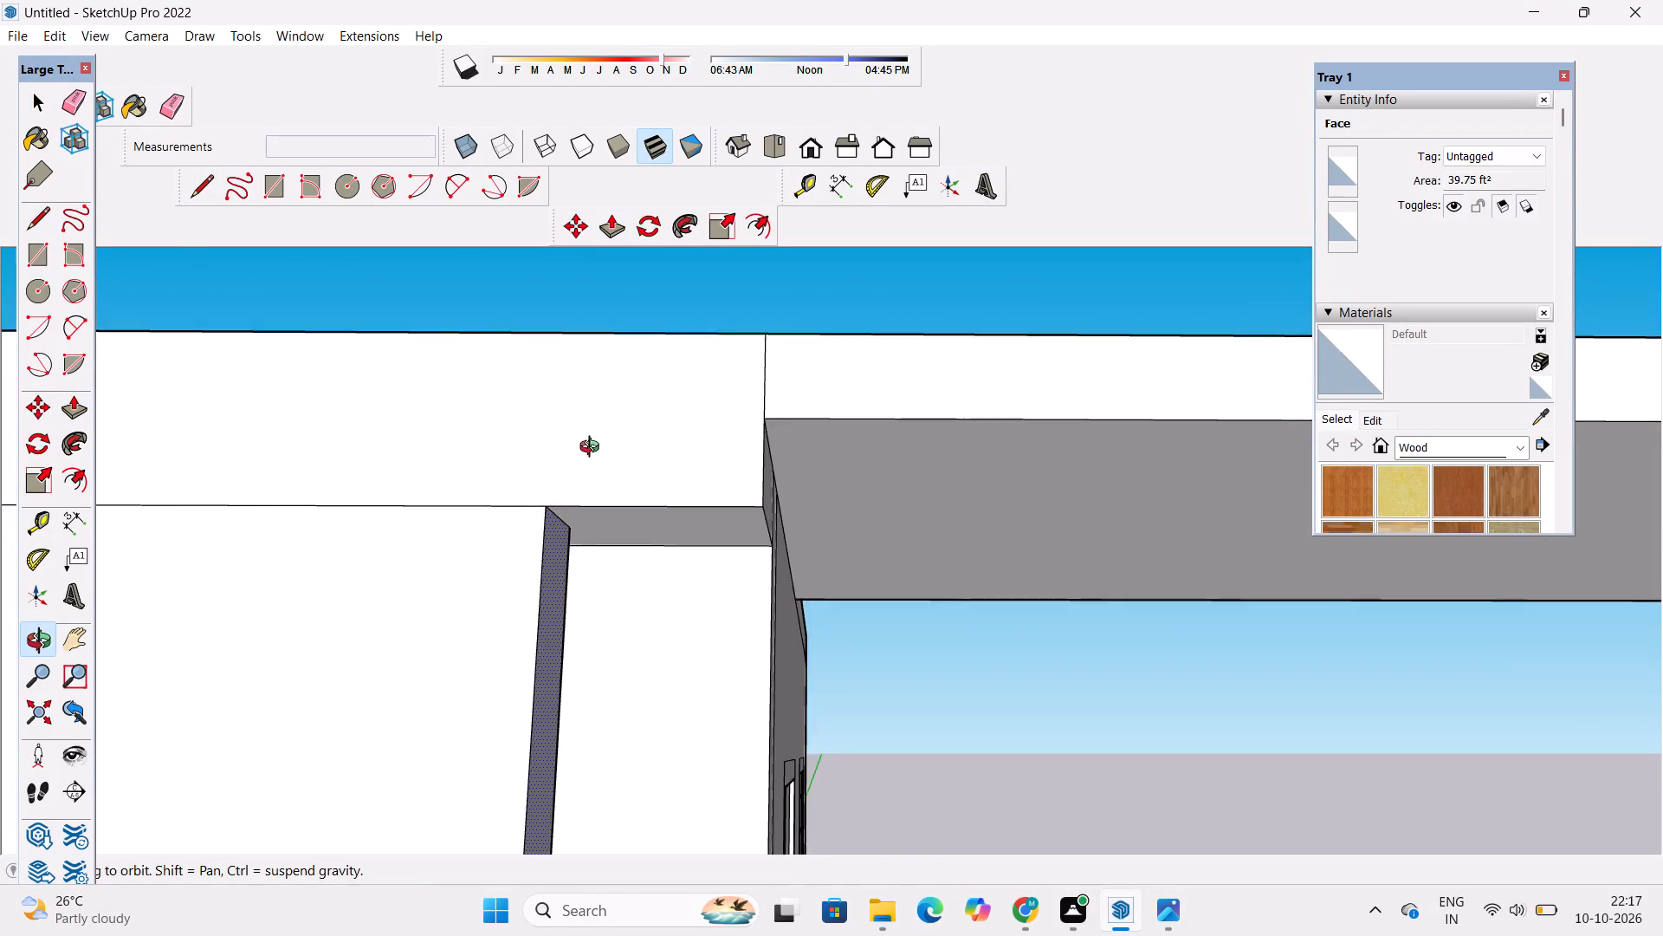
drag(831, 493, 793, 582)
drag(844, 656, 779, 646)
shift+drag(748, 656, 955, 296)
drag(954, 320, 827, 480)
scroll(825, 480, down, 4)
shift+drag(801, 571, 966, 195)
scroll(940, 306, down, 3)
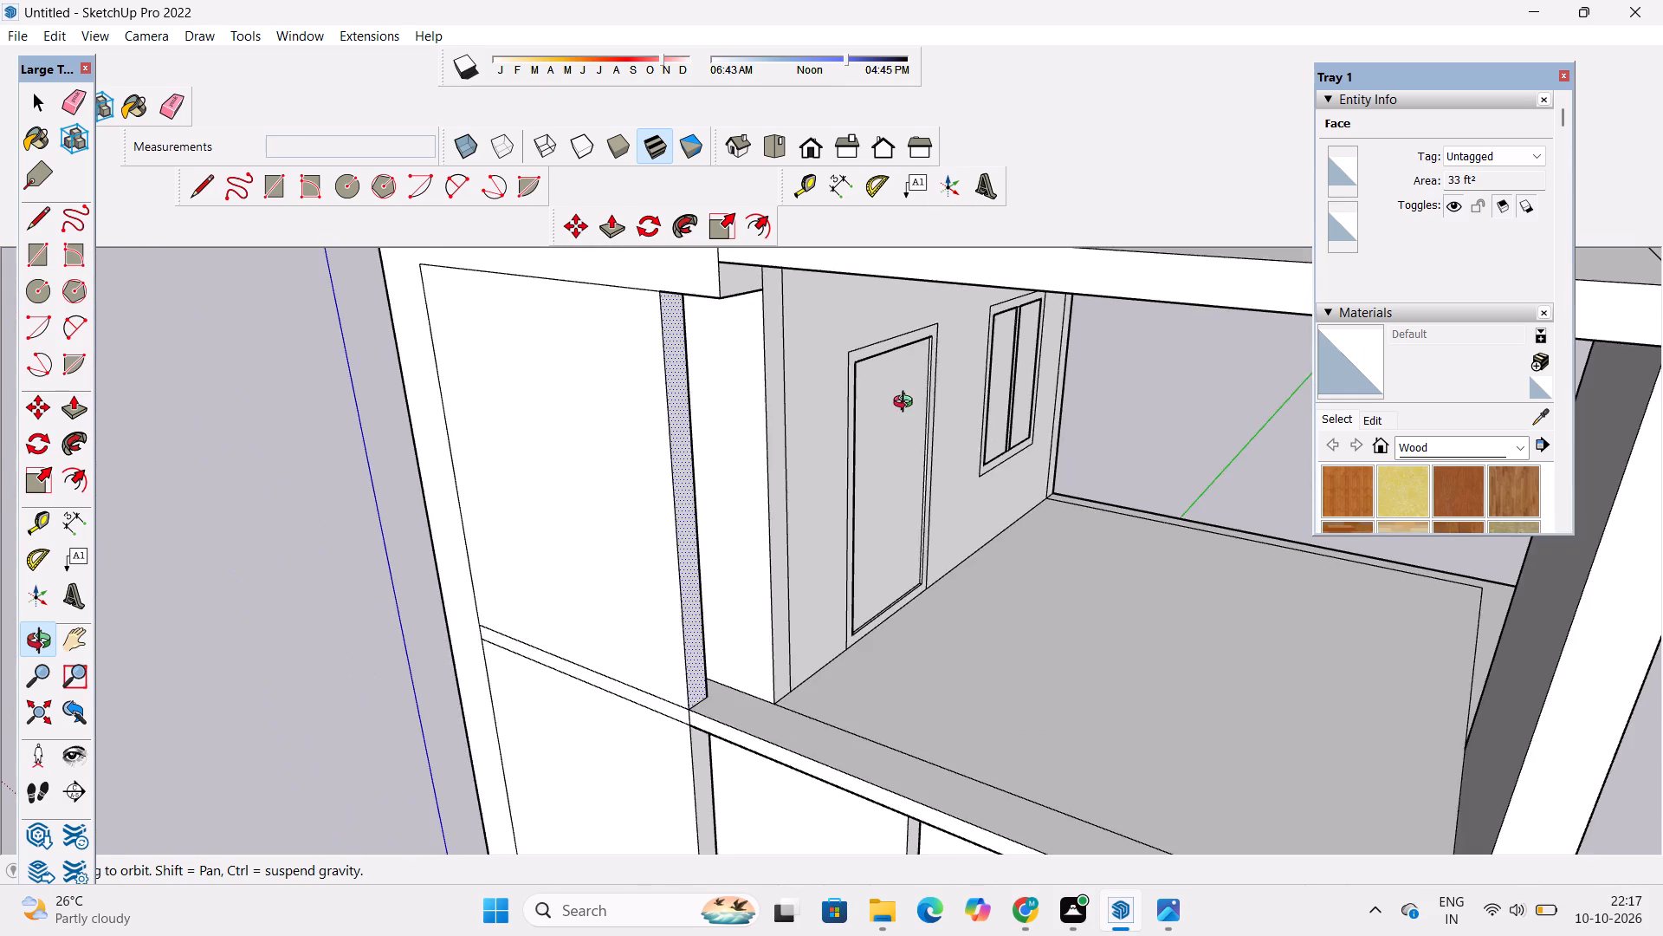
drag(907, 406, 840, 283)
scroll(840, 283, down, 2)
shift+drag(844, 288, 978, 412)
drag(978, 412, 928, 384)
scroll(864, 336, up, 3)
shift+drag(864, 335, 881, 384)
scroll(881, 379, up, 4)
key(e)
click(887, 369)
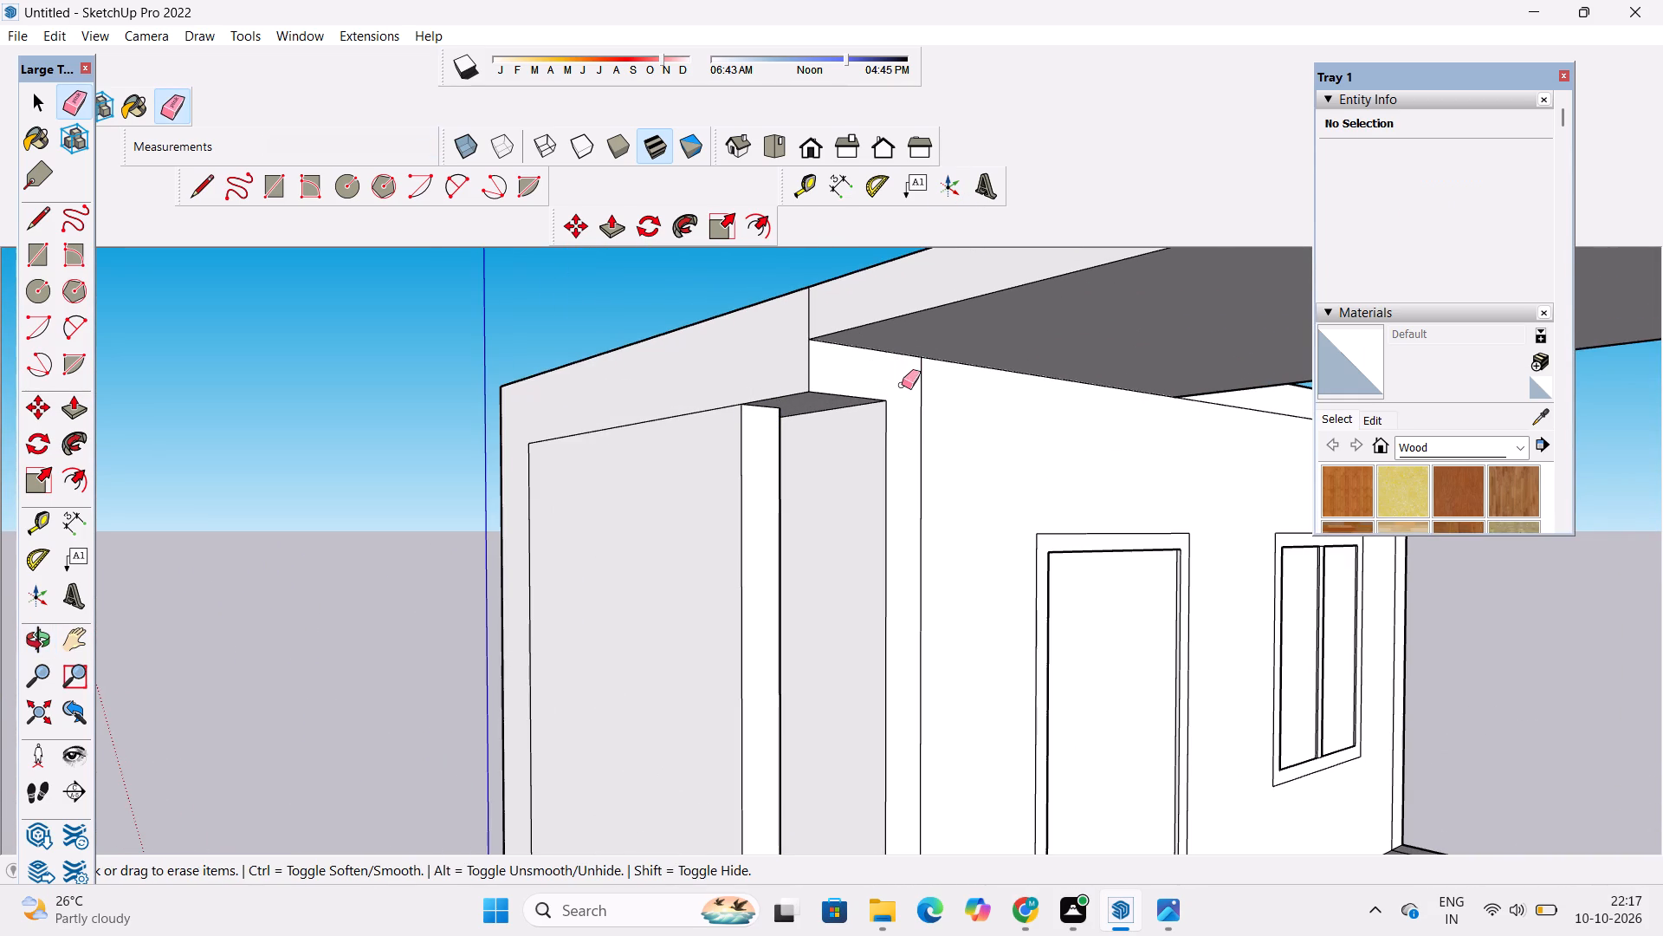
drag(912, 392, 920, 425)
Examine the top-floor opening, its lowered corner section and the storeys below from several angles.
key(o)
scroll(892, 366, down, 5)
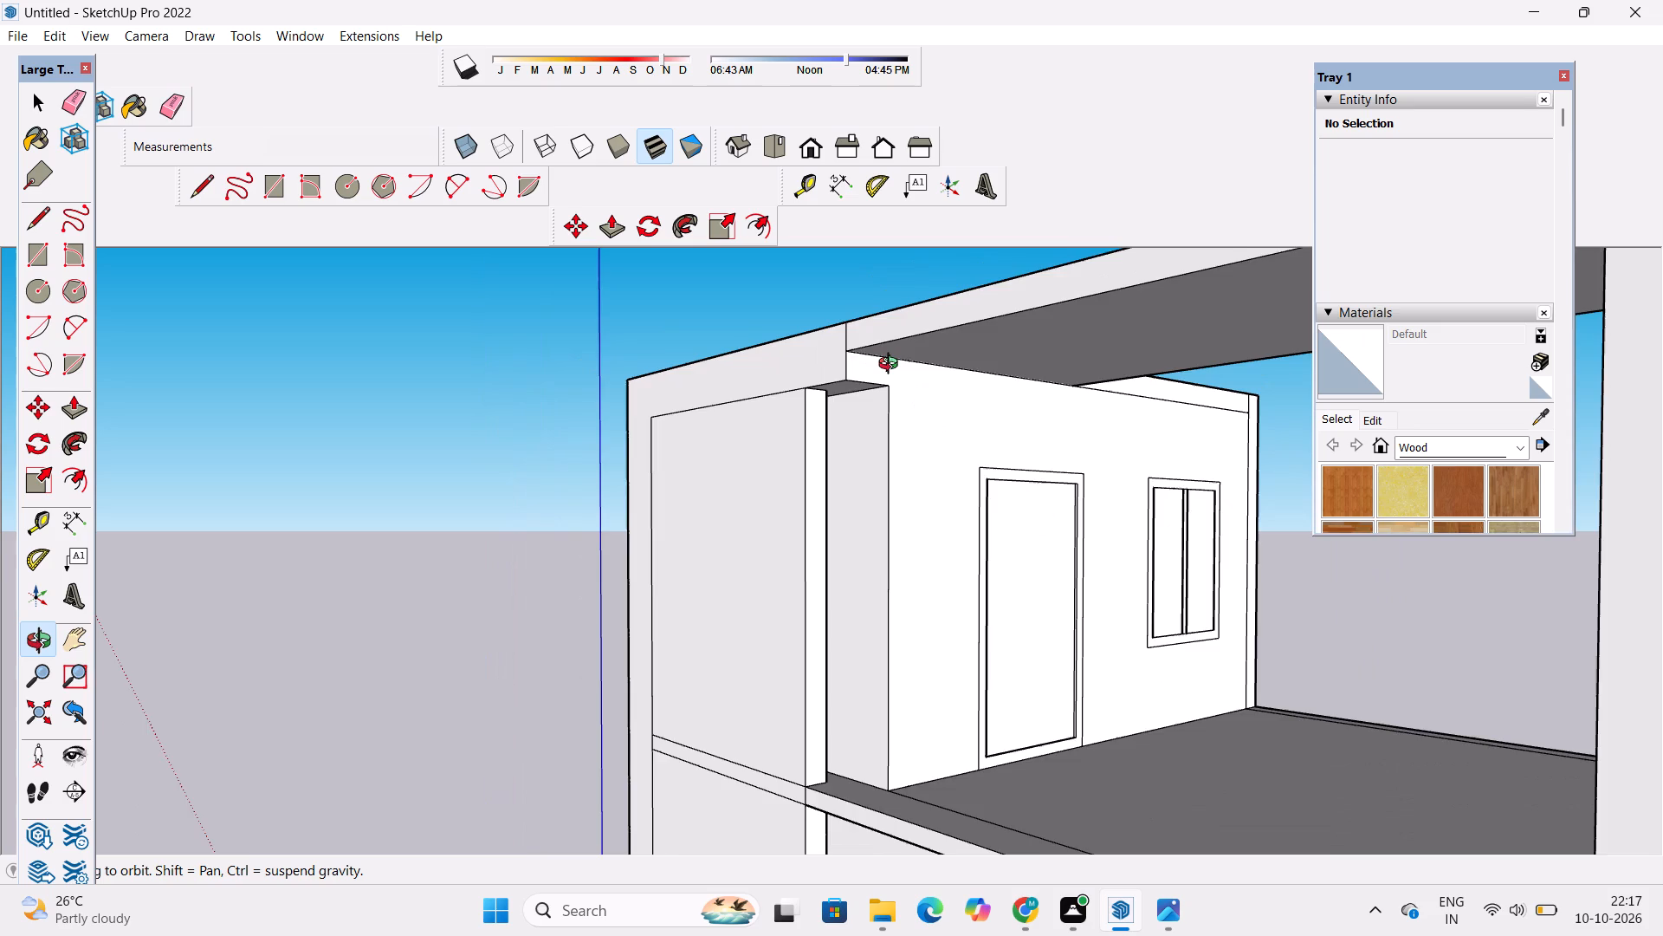
scroll(892, 366, down, 4)
drag(895, 460, 931, 557)
scroll(985, 708, up, 7)
drag(933, 738, 1164, 773)
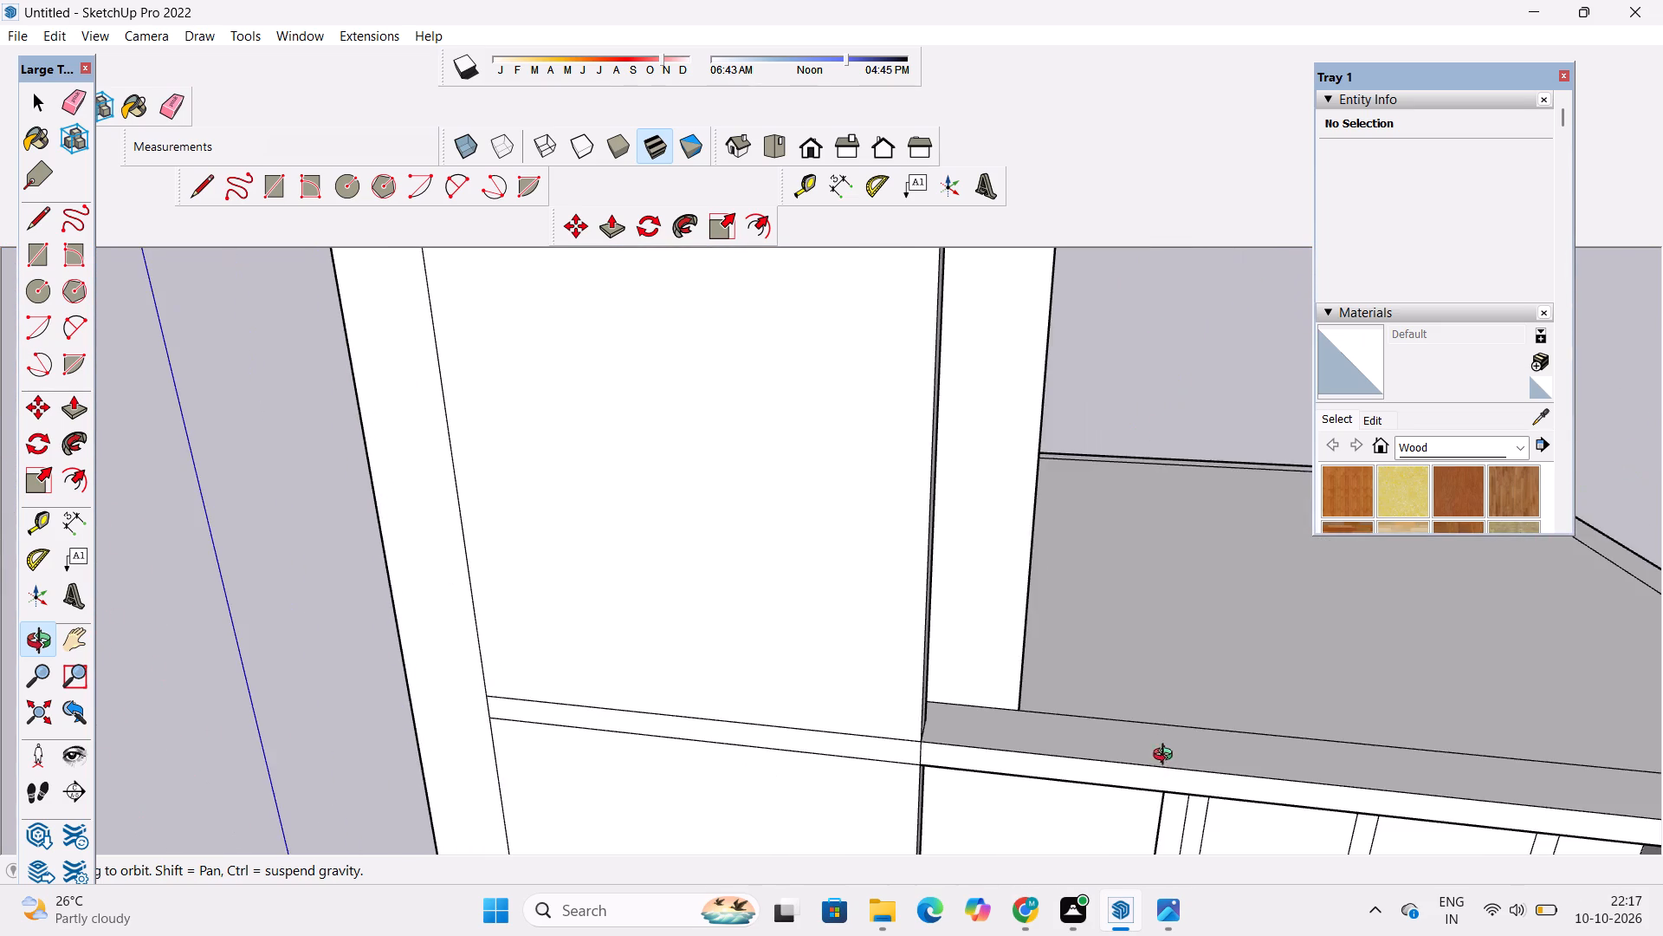
scroll(957, 660, down, 9)
shift+drag(947, 751, 933, 682)
shift+drag(923, 697, 997, 690)
scroll(996, 673, down, 2)
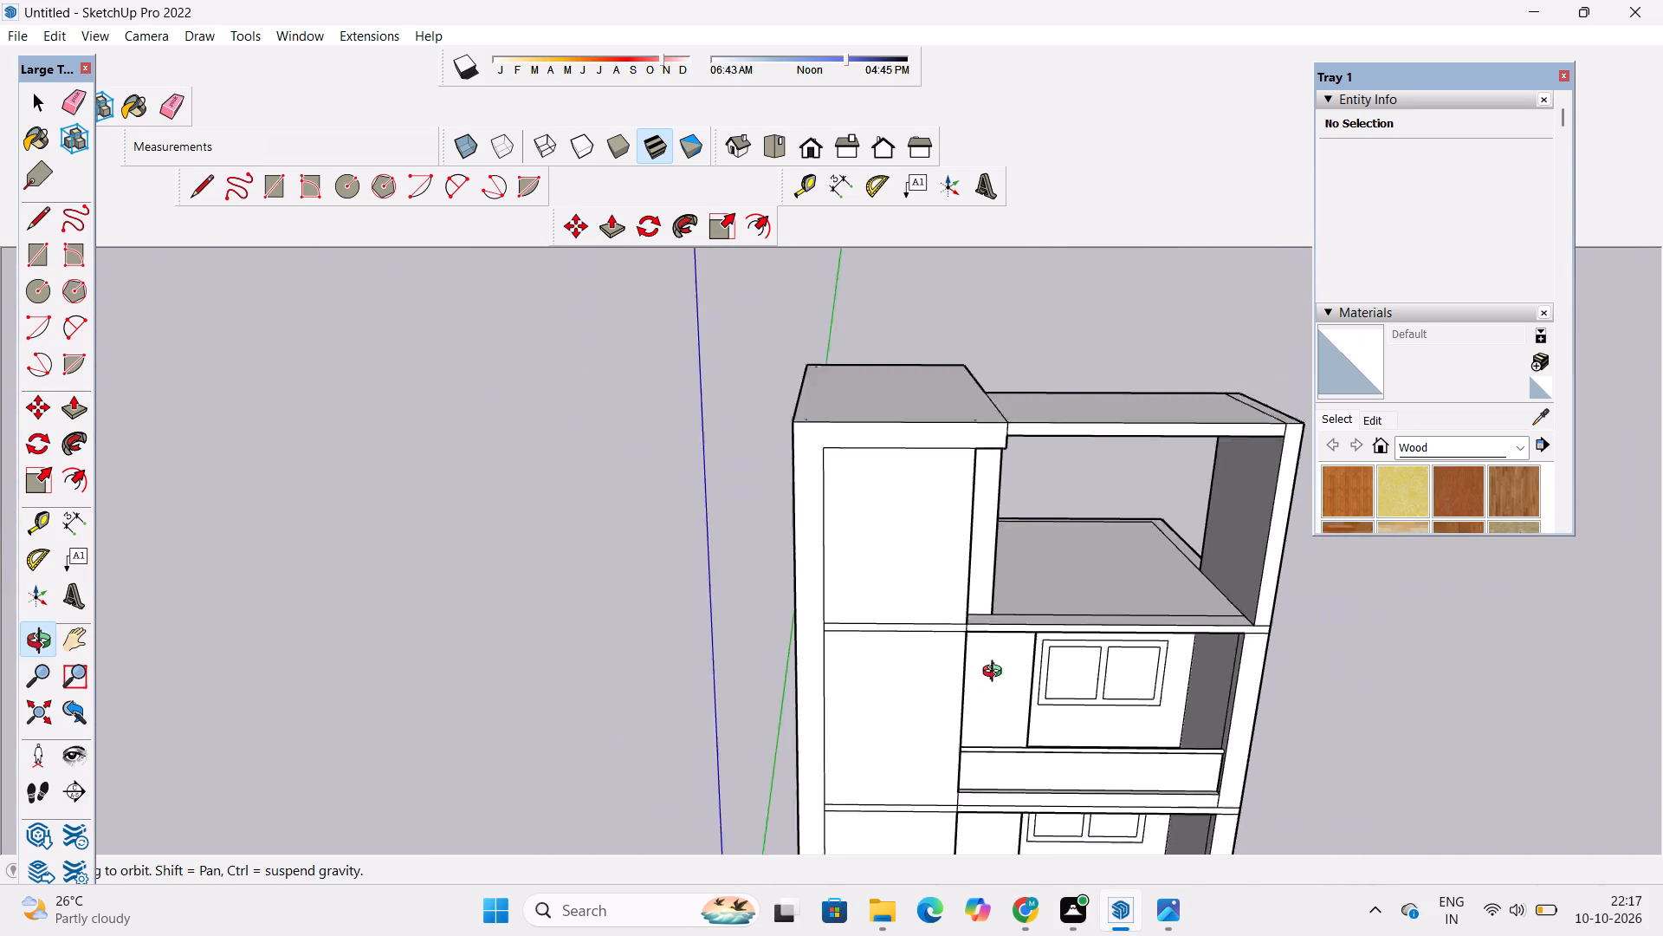
scroll(996, 673, down, 2)
shift+drag(979, 657, 884, 731)
scroll(909, 741, up, 7)
shift+drag(926, 701, 838, 718)
scroll(833, 718, down, 3)
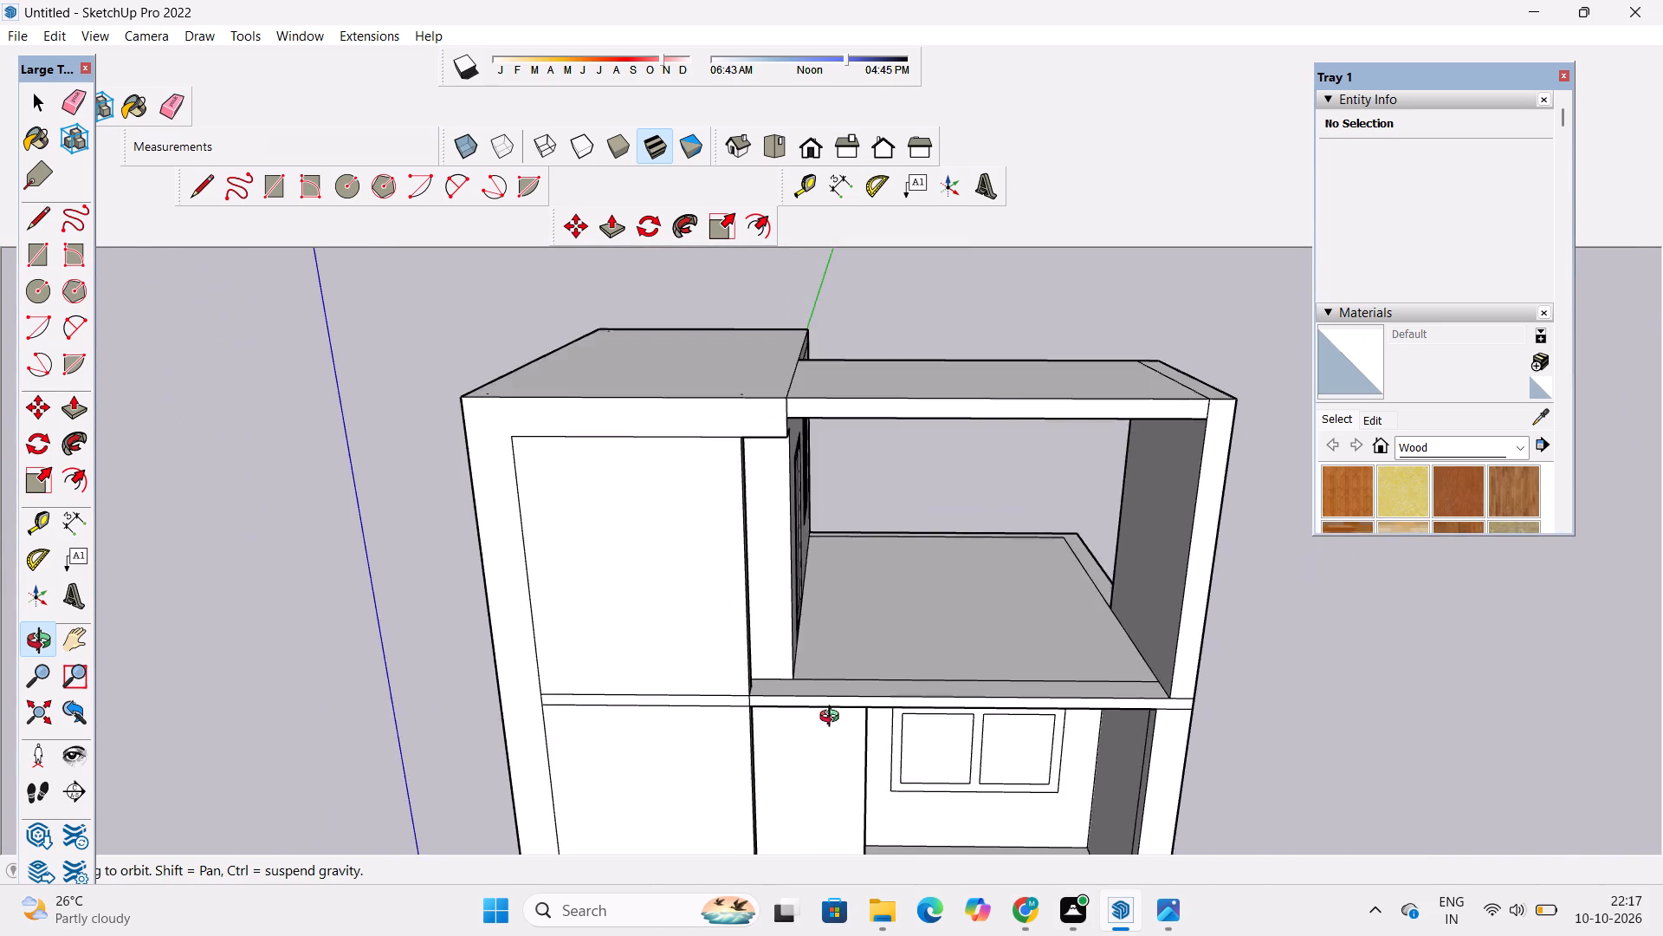
drag(841, 716, 968, 754)
scroll(993, 738, up, 1)
shift+drag(989, 718, 862, 791)
scroll(856, 790, up, 2)
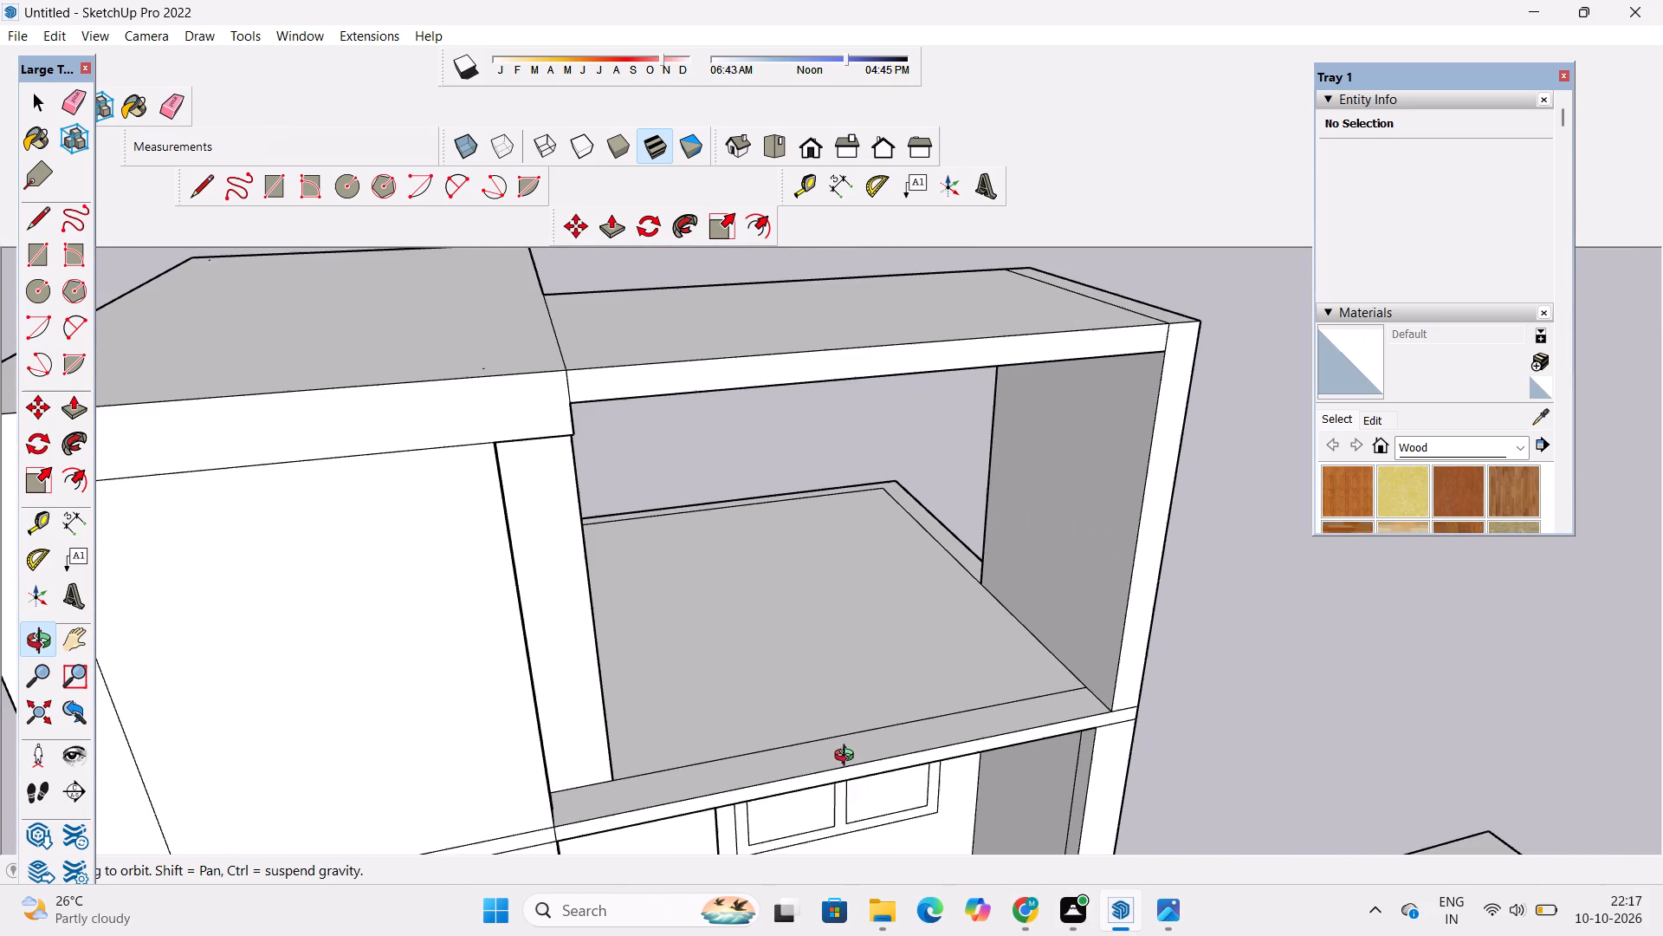
drag(846, 763, 772, 799)
drag(772, 803, 758, 753)
click(754, 732)
drag(774, 787, 767, 753)
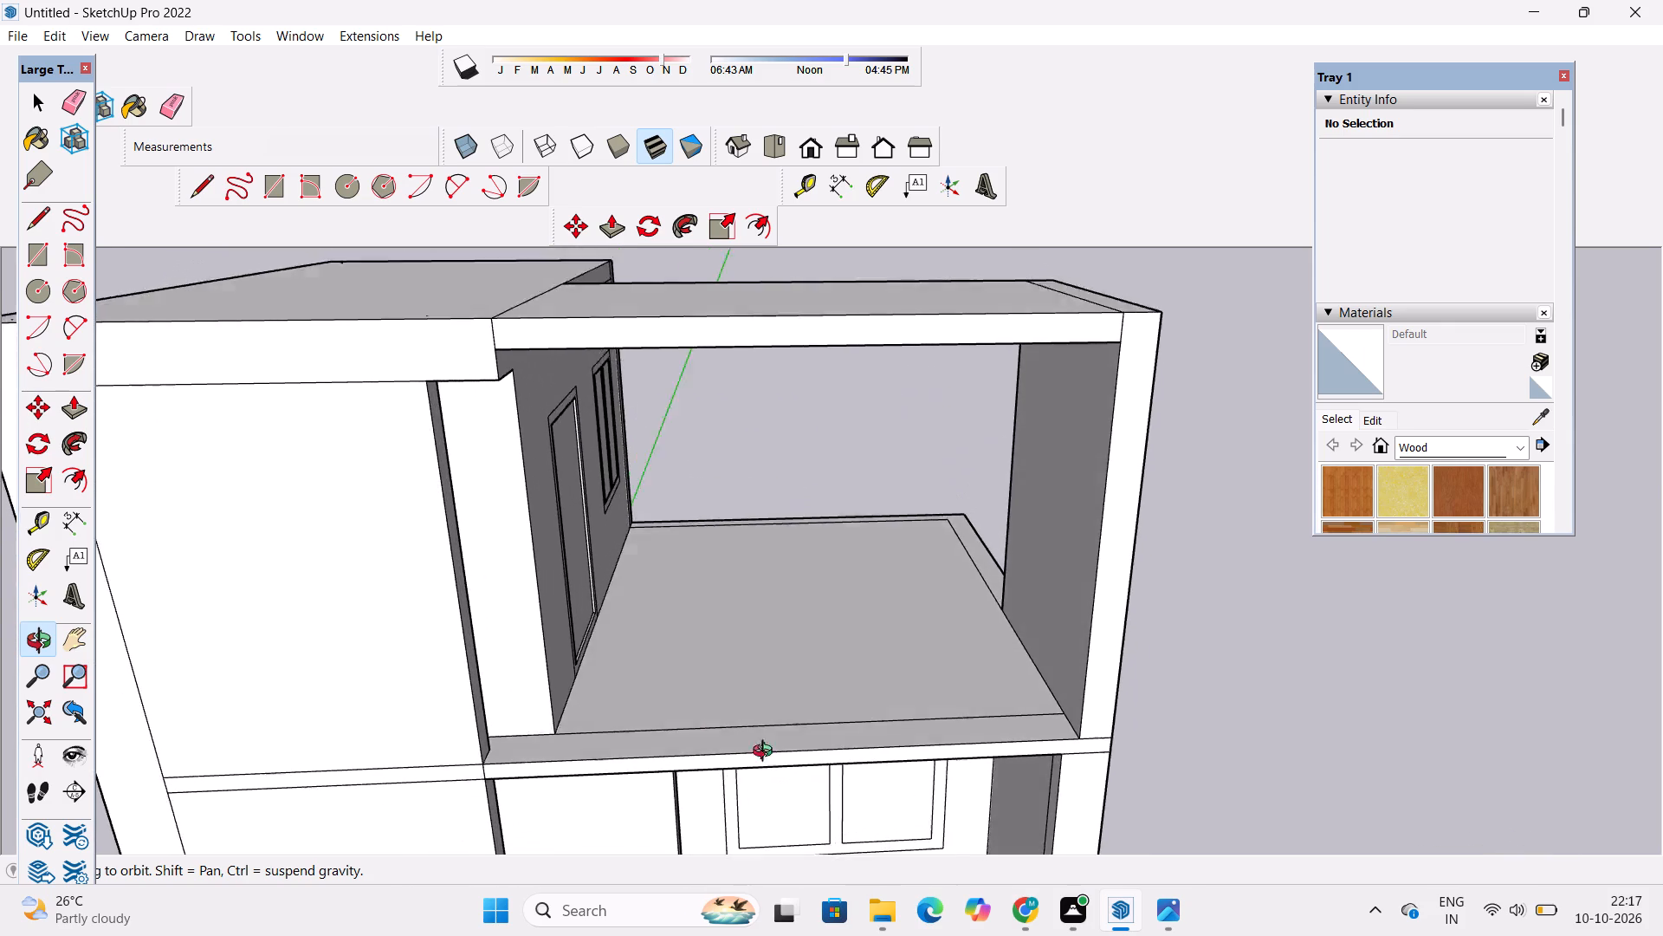
Erase the line running across the soffit of the upper balcony opening, parallel to the slab's front edge.
drag(767, 753, 753, 662)
scroll(715, 705, up, 5)
drag(705, 738, 721, 660)
shift+drag(725, 679, 730, 666)
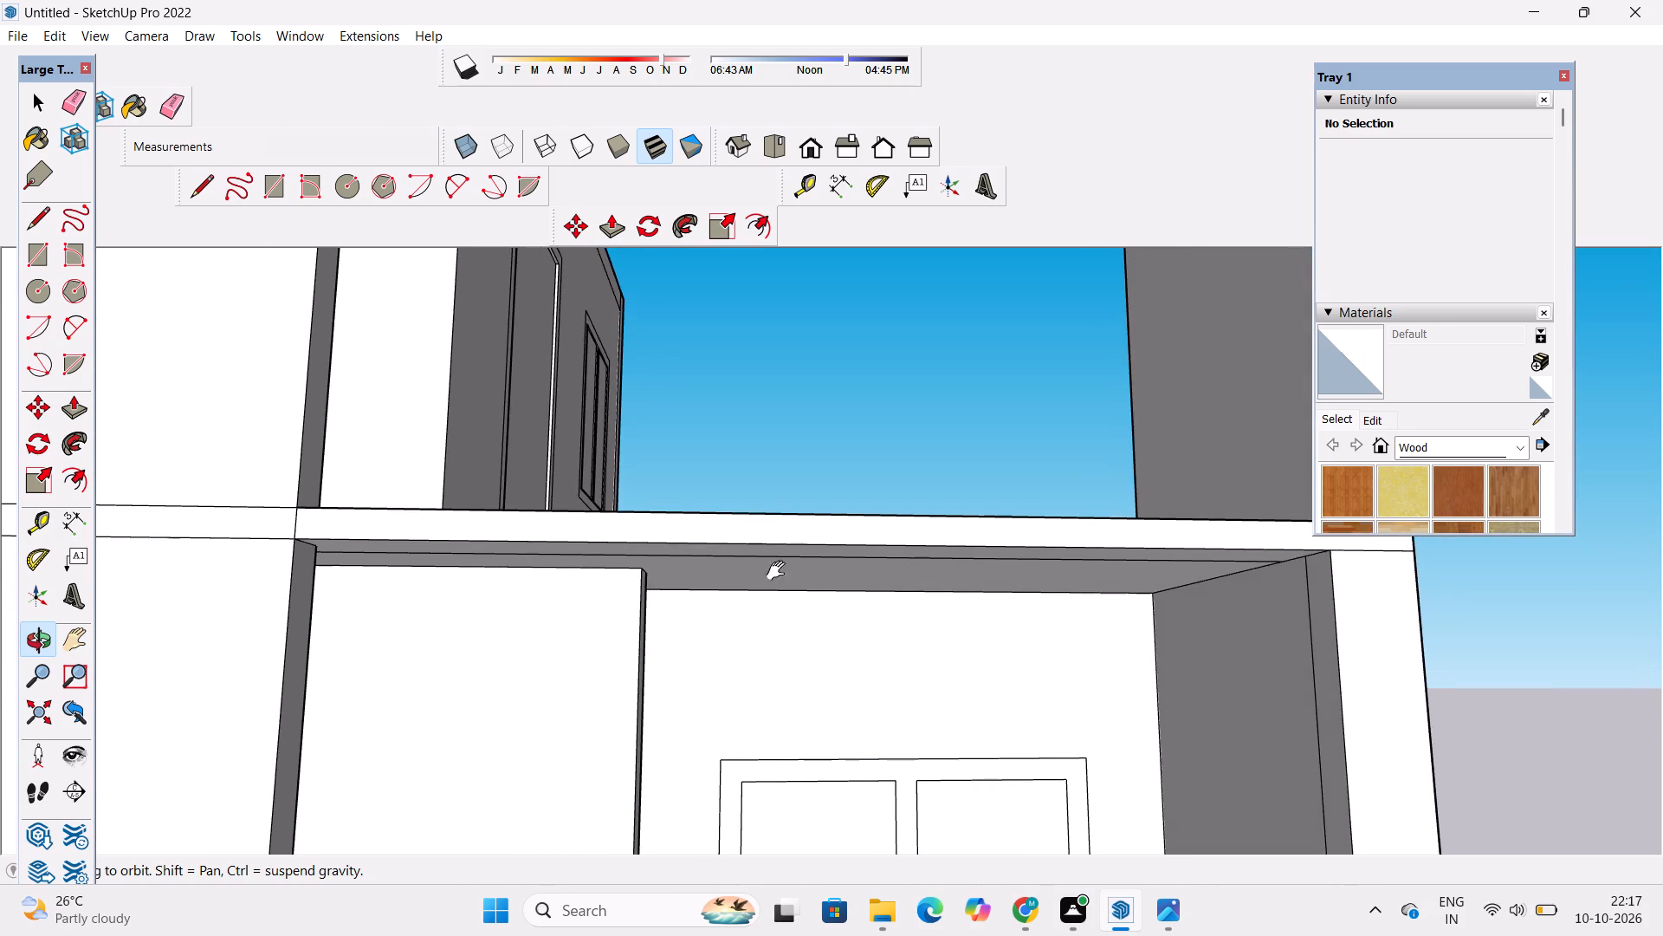
shift+scroll(790, 549, down, 5)
scroll(836, 653, up, 3)
drag(832, 649, 825, 595)
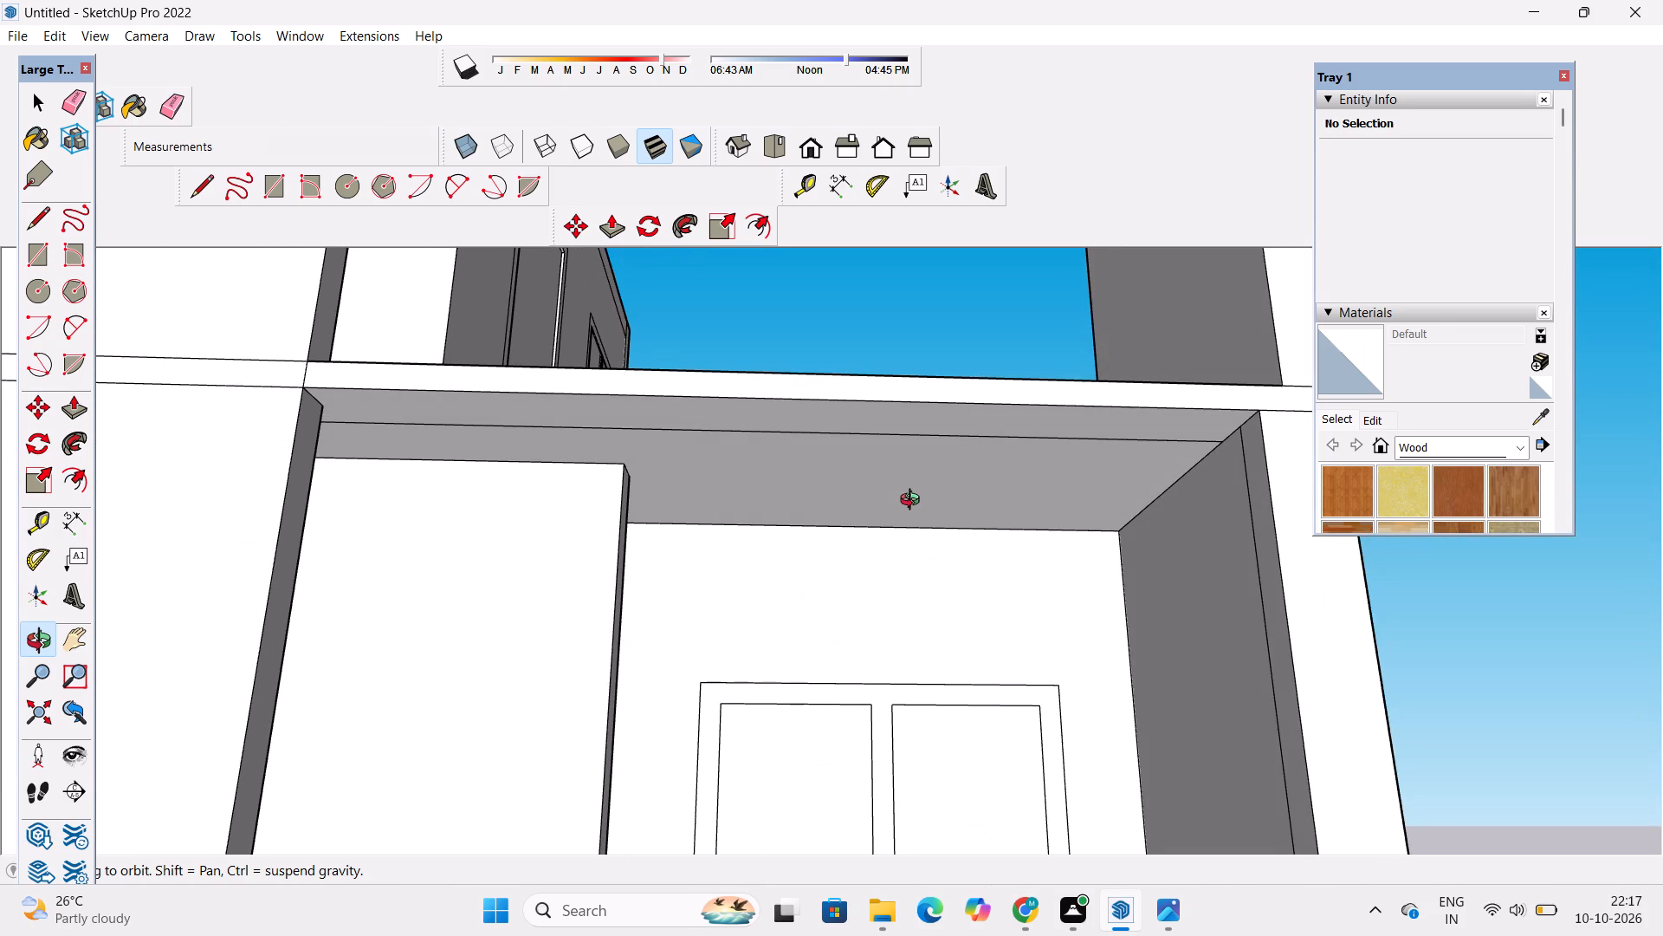
key(e)
drag(975, 423, 979, 446)
key(space)
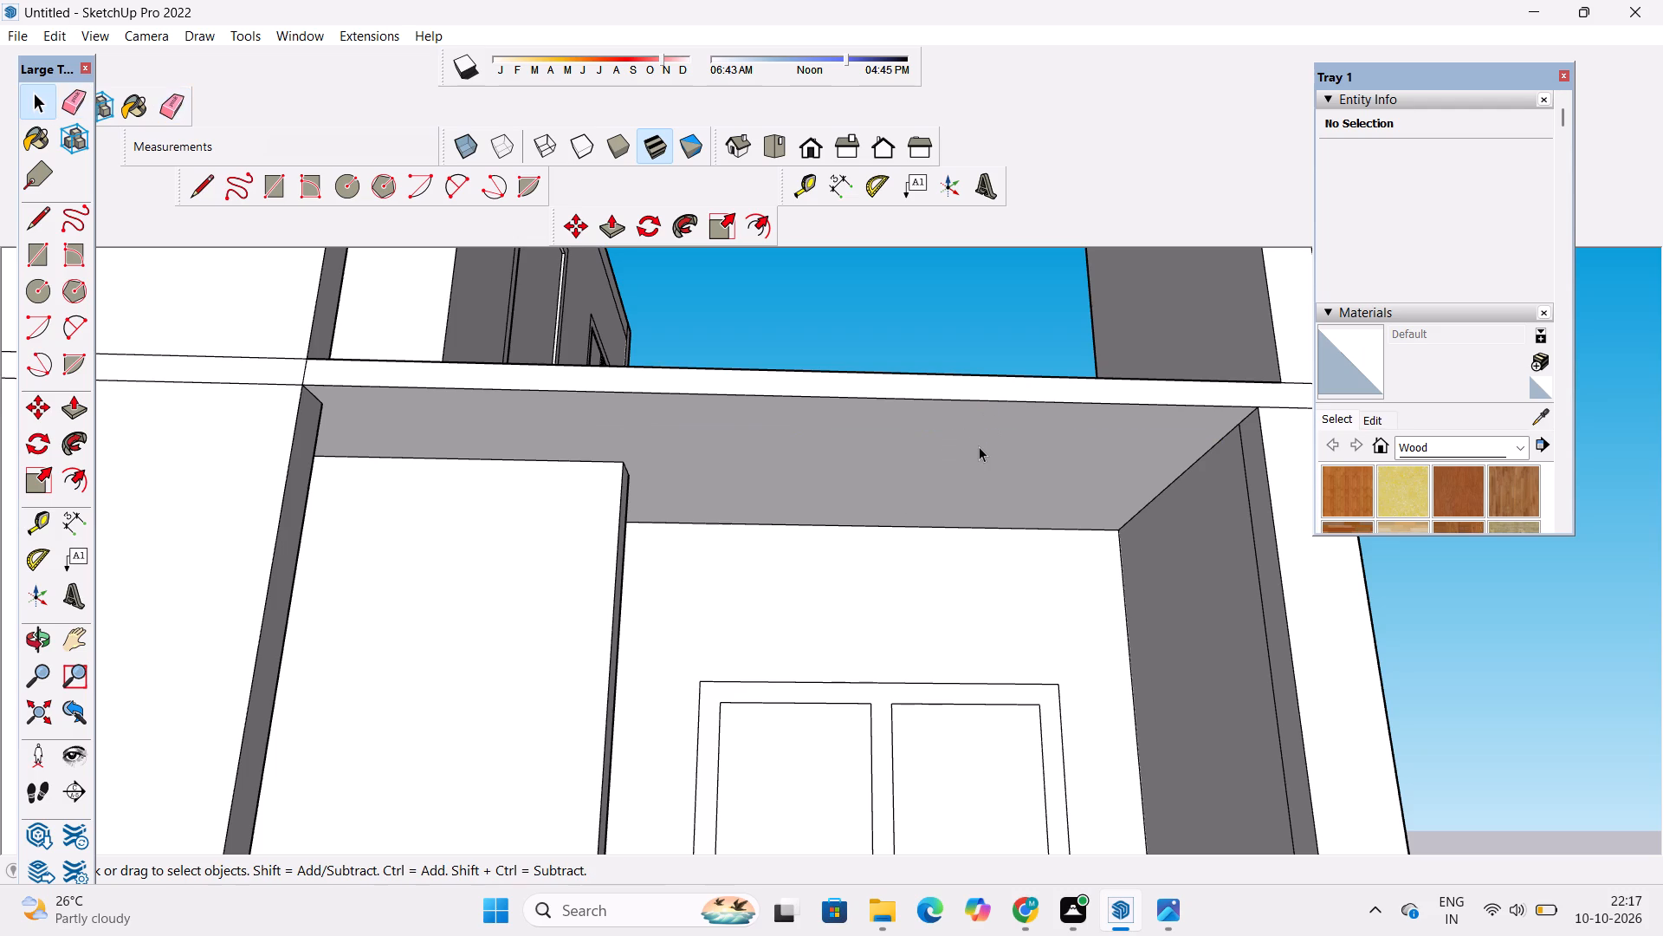
Place a guide 1'6" behind the upper balcony soffit's front edge and trace a 34' line along it between the side walls.
key(t)
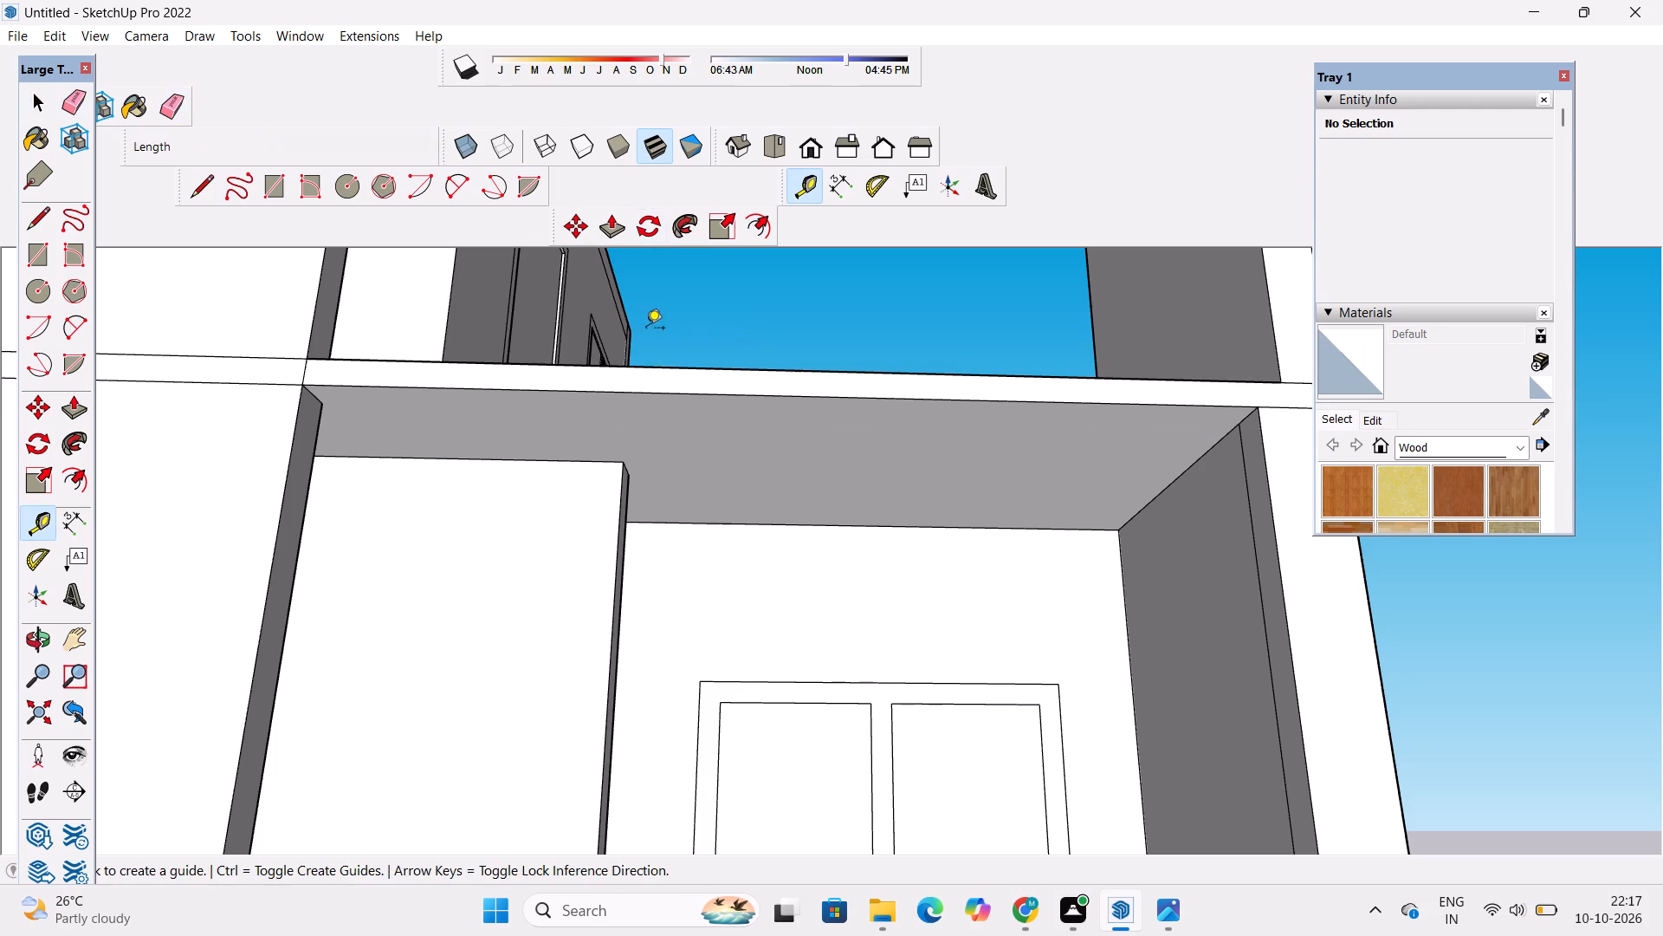
click(789, 399)
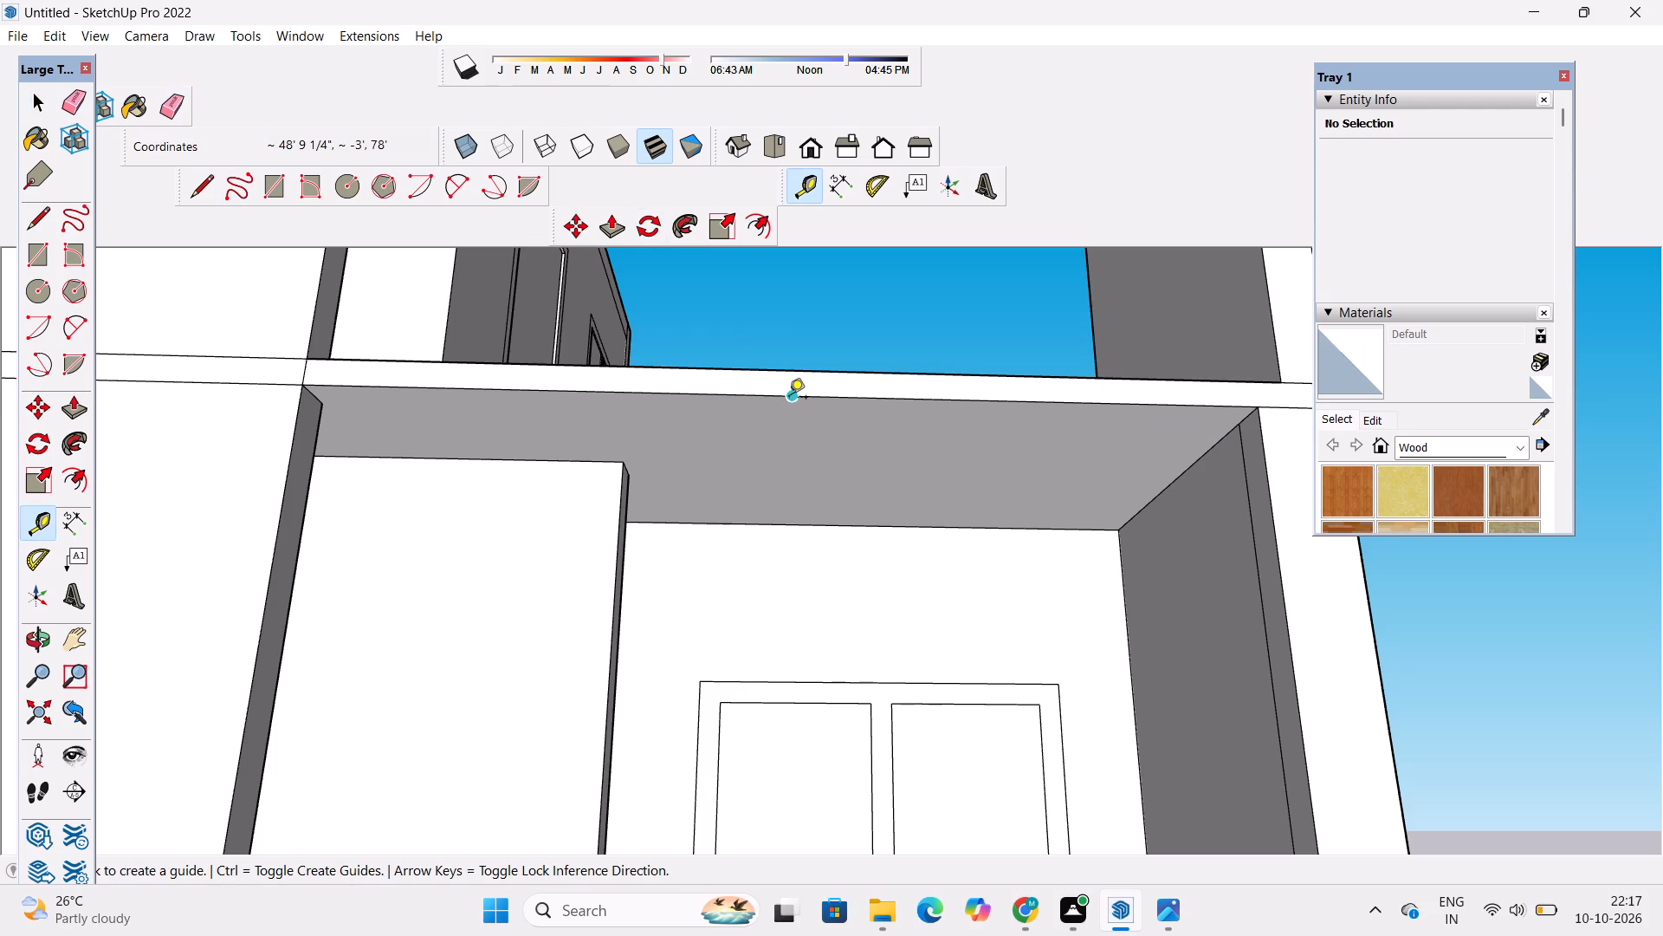
click(324, 413)
key(l)
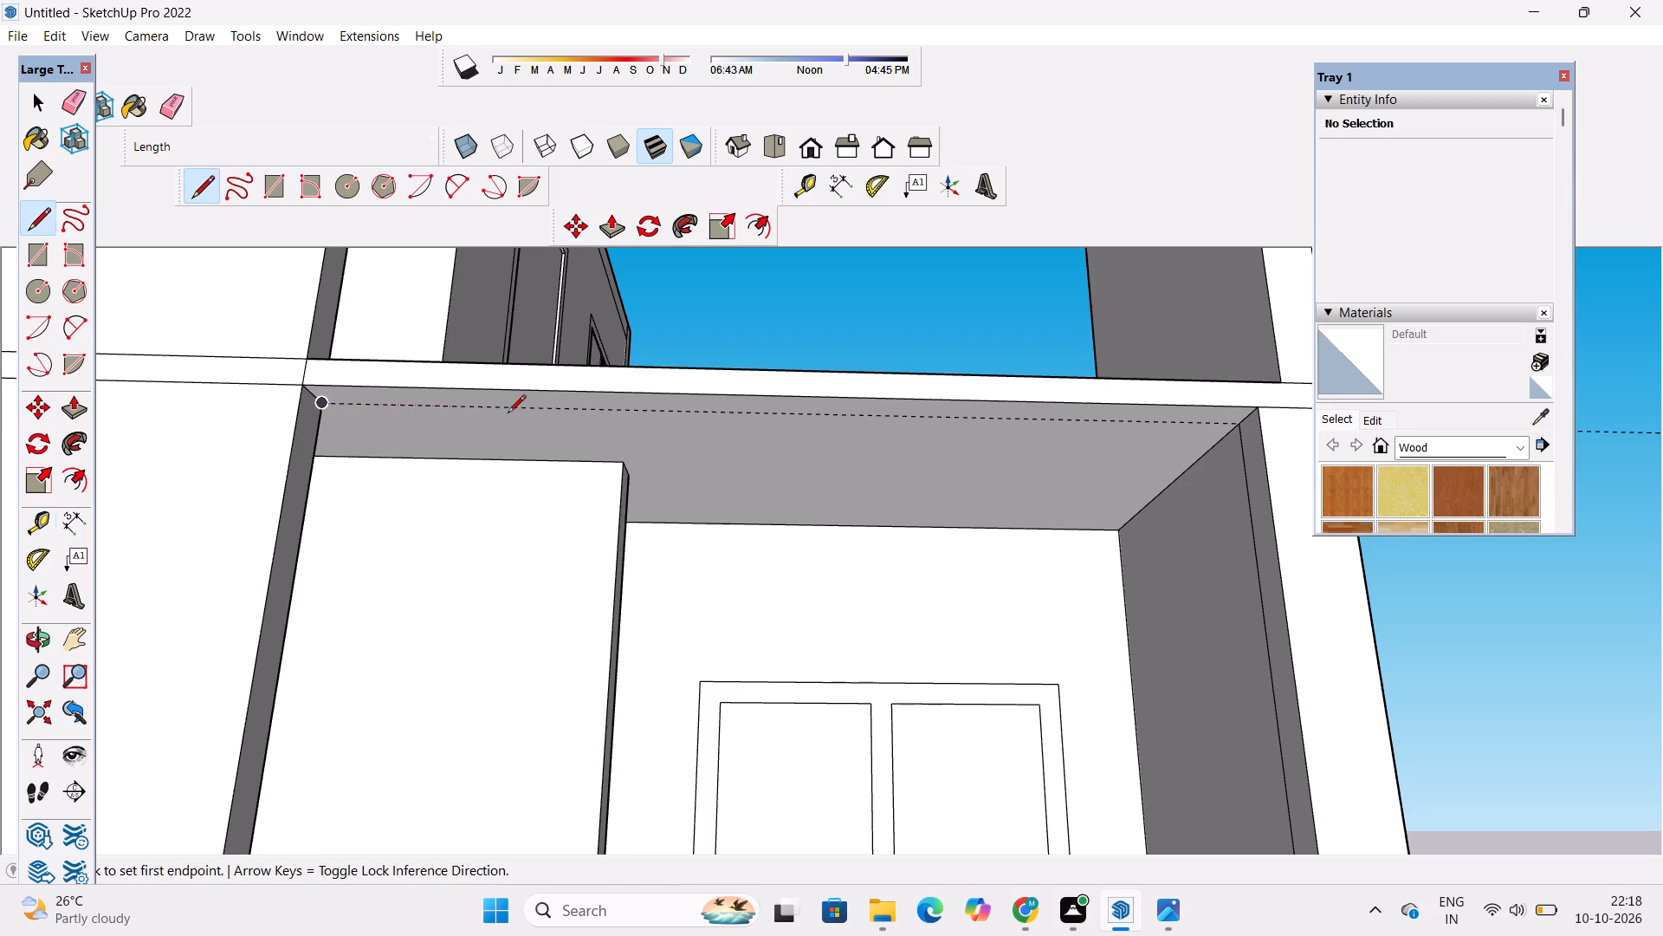
click(1234, 429)
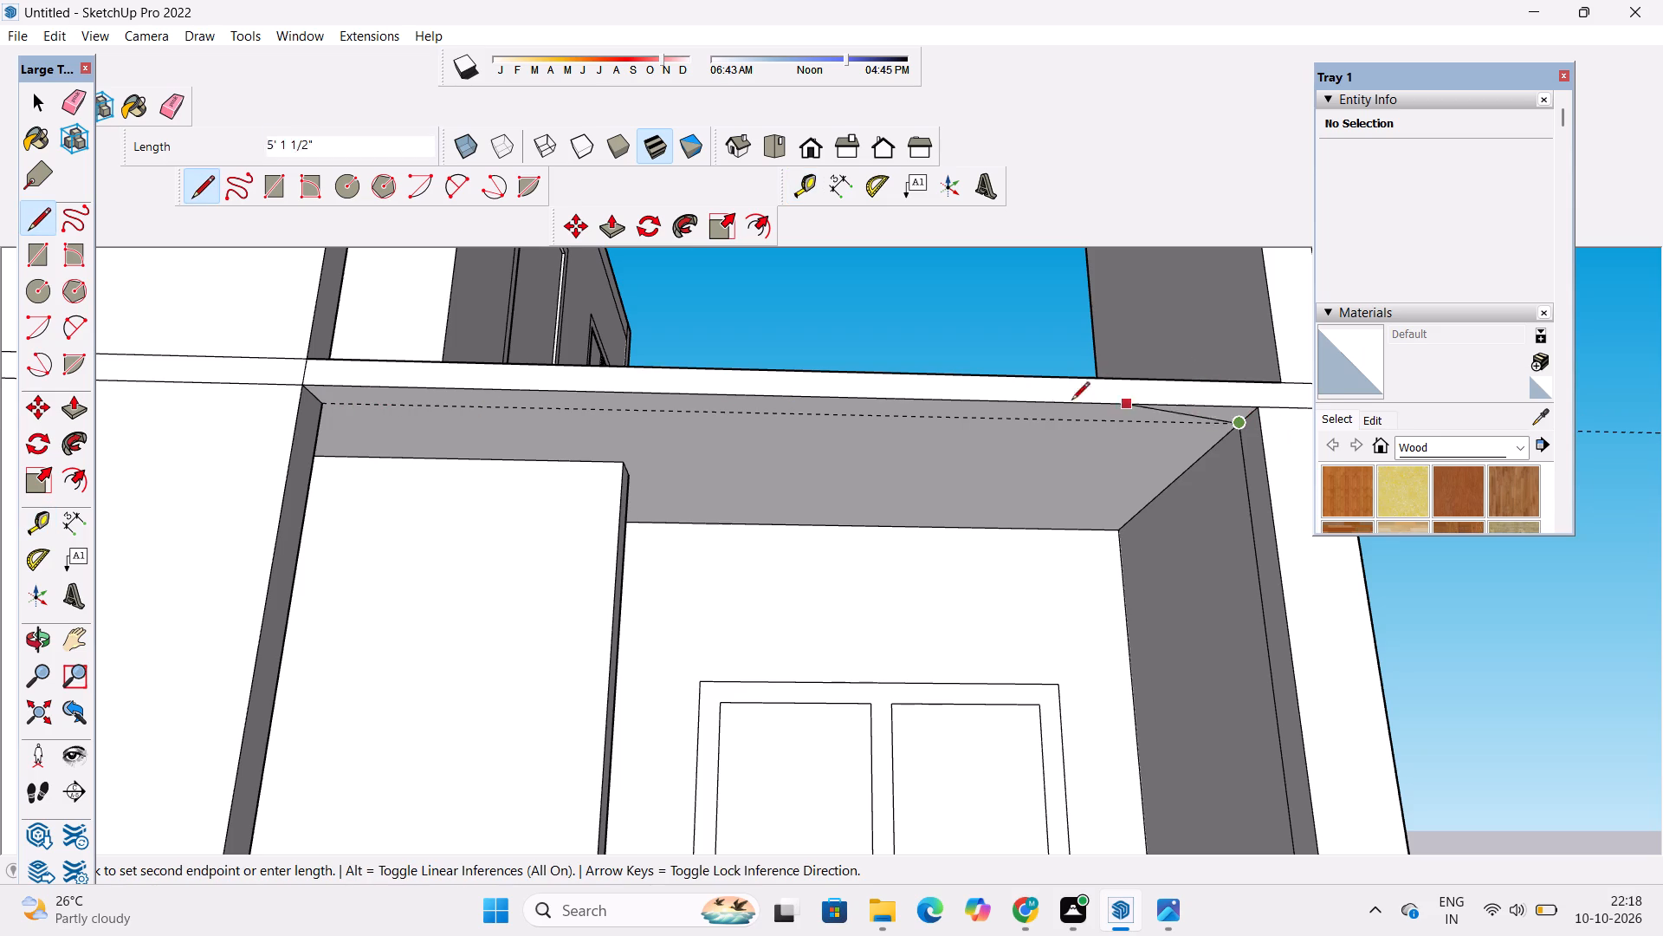
click(330, 409)
key(space)
Delete the face that fills the upper balcony opening behind the new soffit line.
click(967, 543)
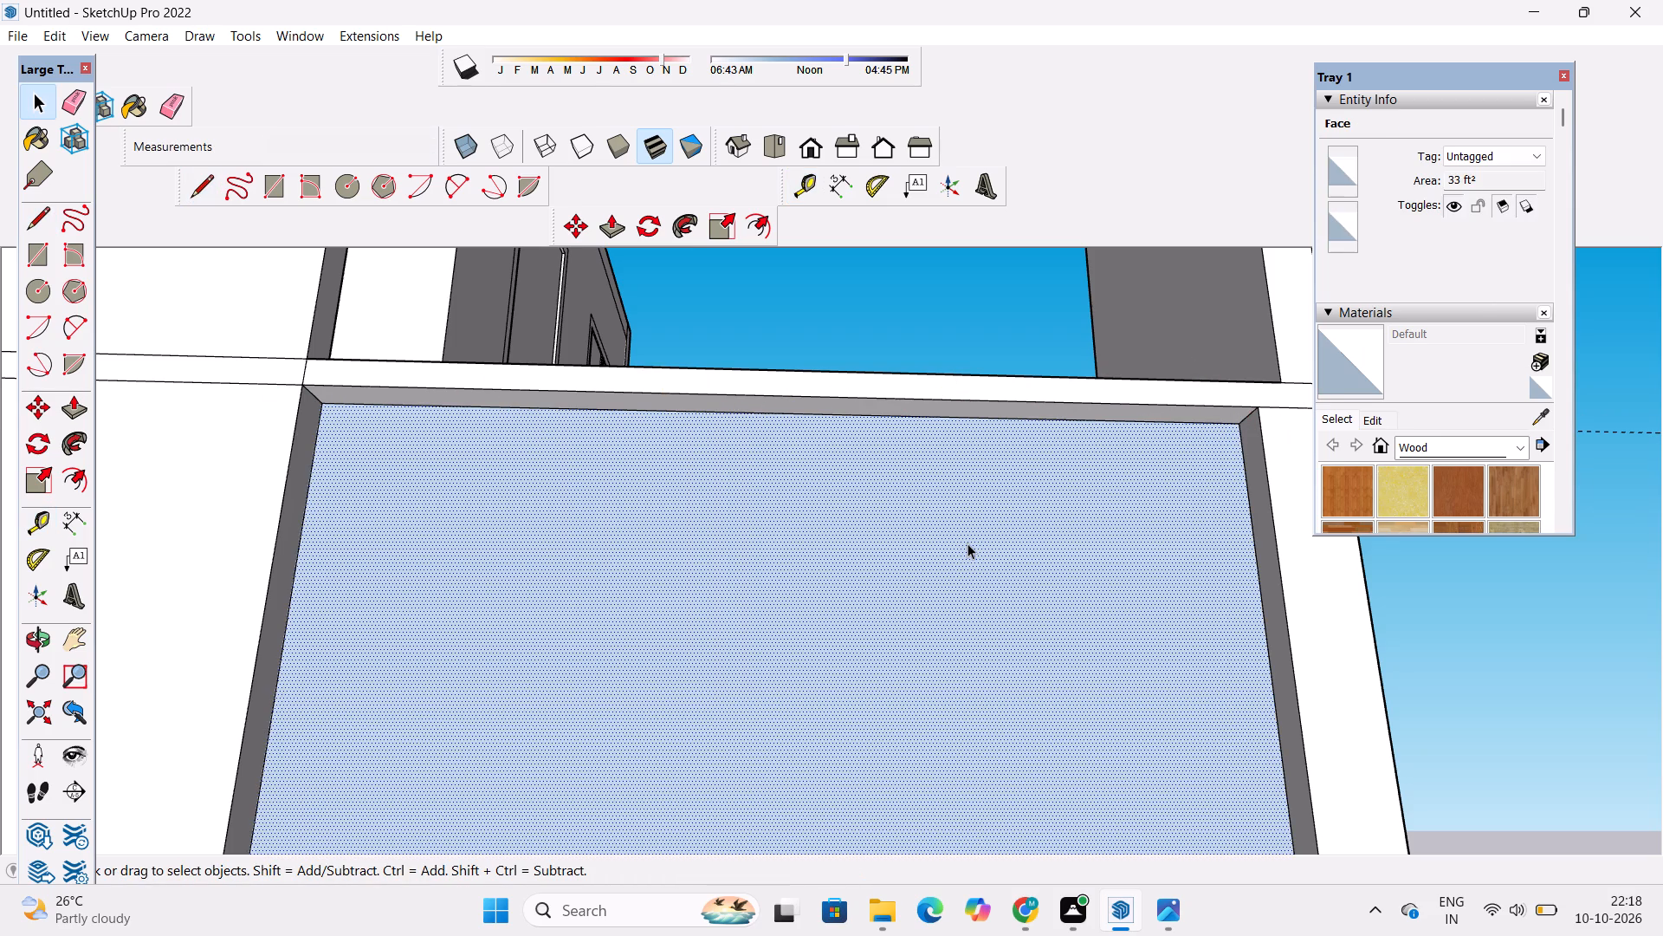
key(Delete)
Erase the dashed guide line at the upper balcony soffit.
key(o)
scroll(955, 441, down, 4)
shift+drag(968, 502, 974, 449)
shift+drag(974, 449, 845, 517)
key(e)
drag(1120, 411, 1126, 455)
key(space)
key(o)
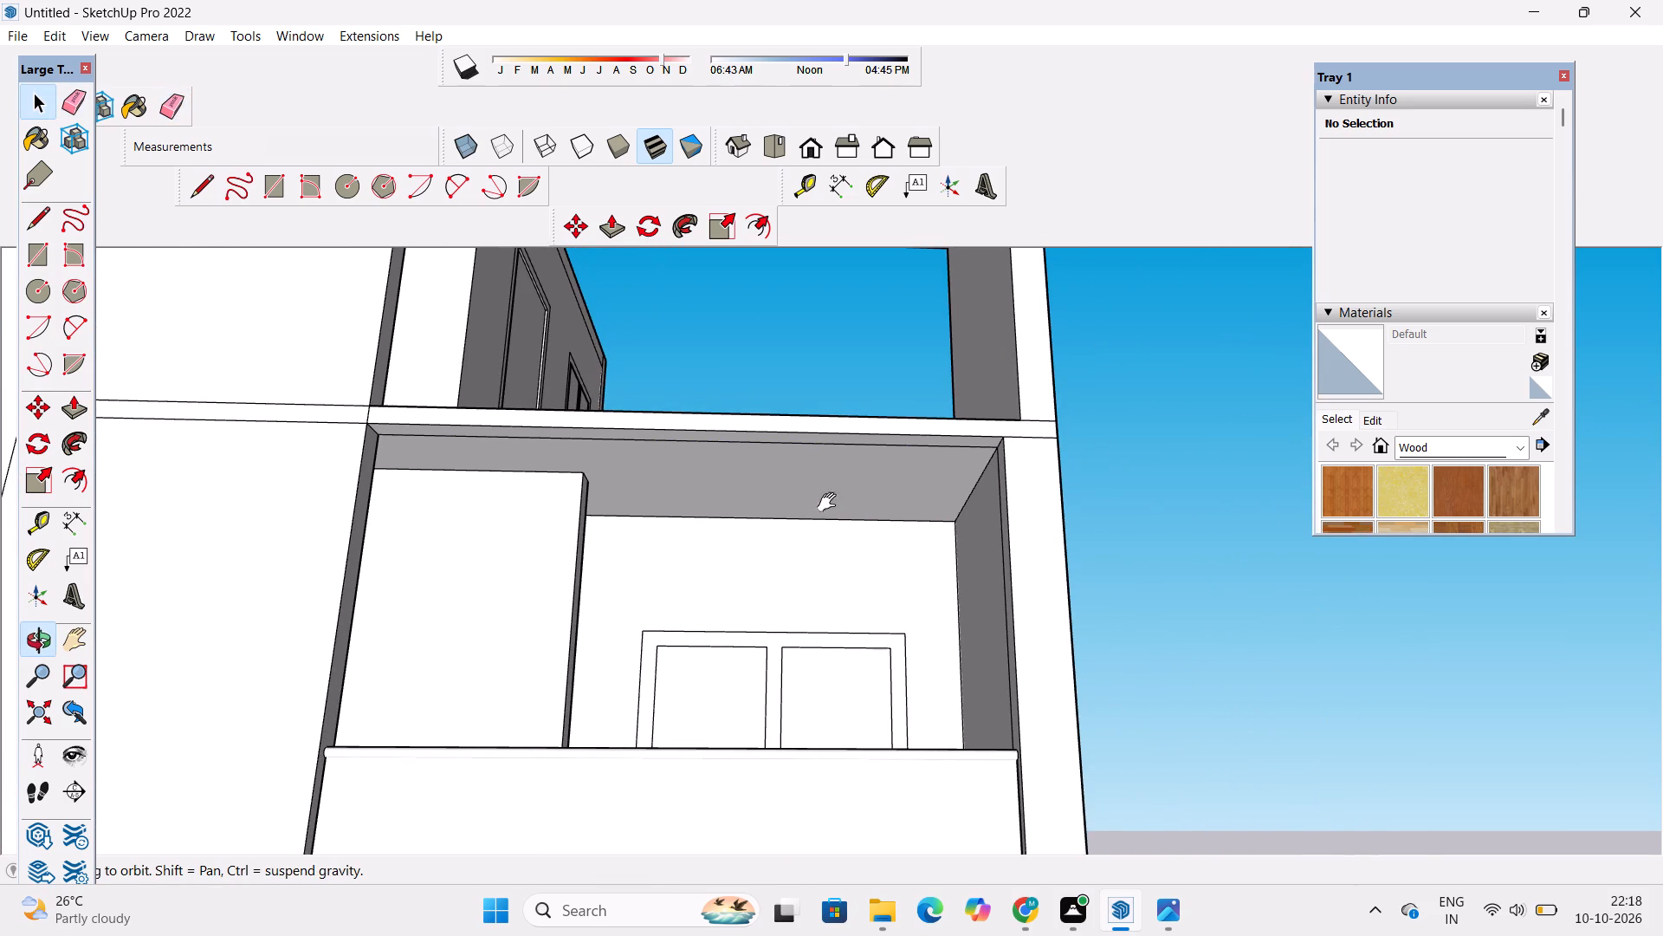
Examine the upper and lower balcony openings and the façade from the front and side.
shift+drag(833, 504, 1092, 523)
scroll(1097, 491, down, 4)
scroll(7, 562, down, 3)
shift+drag(283, 536, 171, 470)
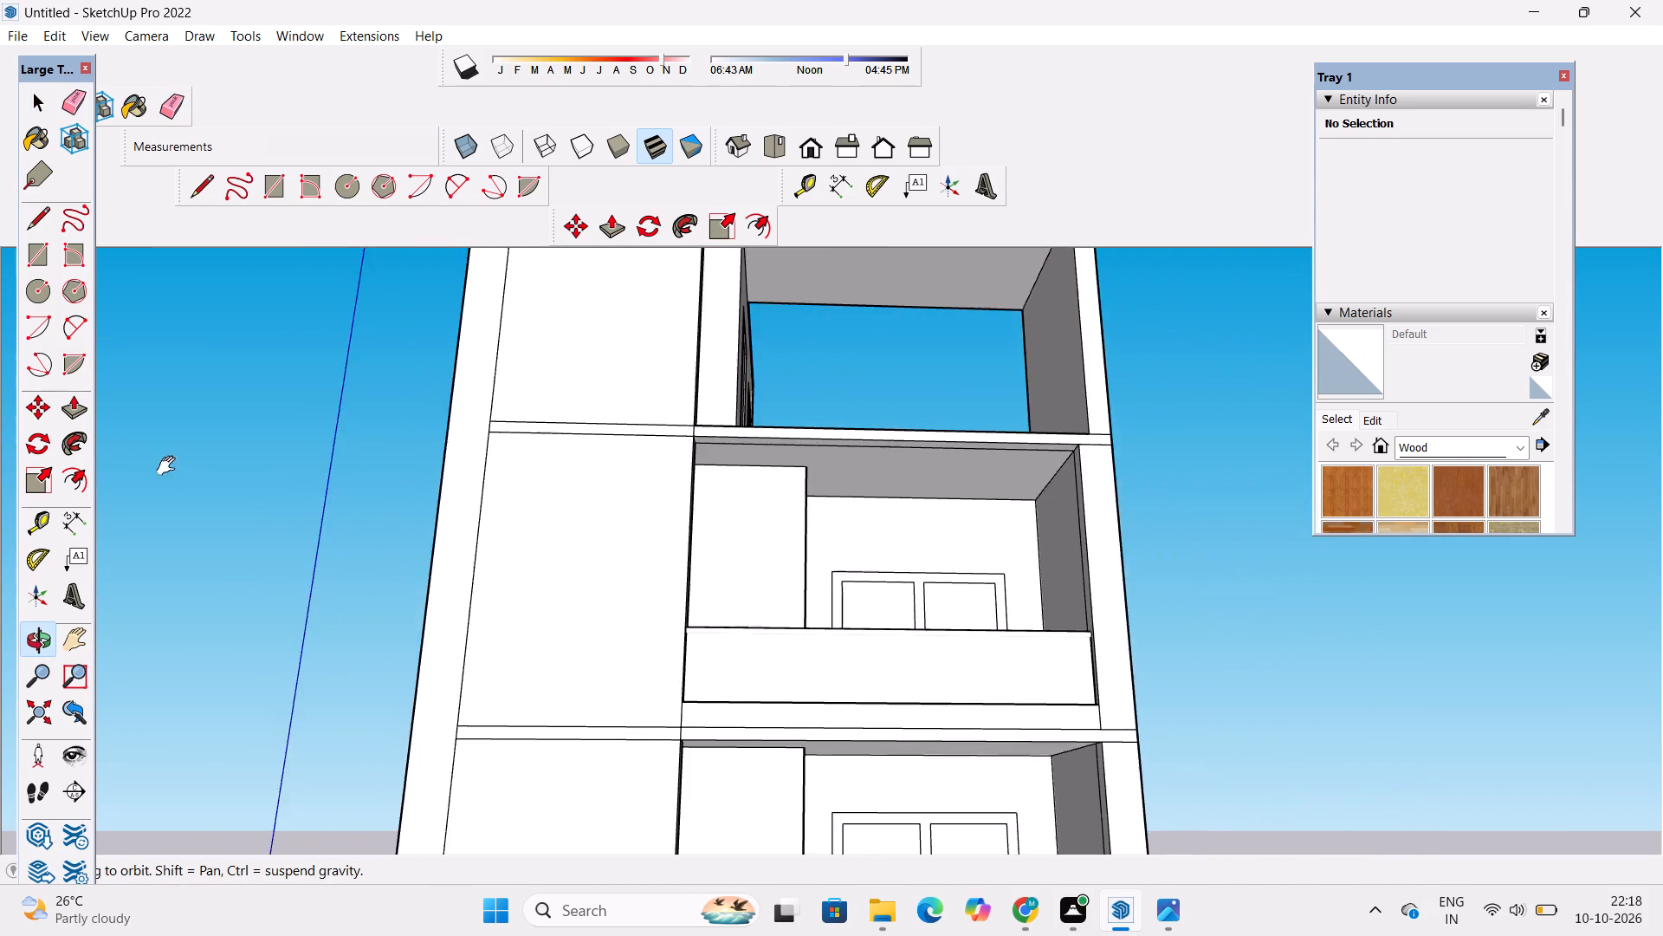
drag(202, 493, 292, 573)
scroll(666, 617, up, 3)
shift+drag(592, 595, 440, 530)
drag(822, 579, 538, 619)
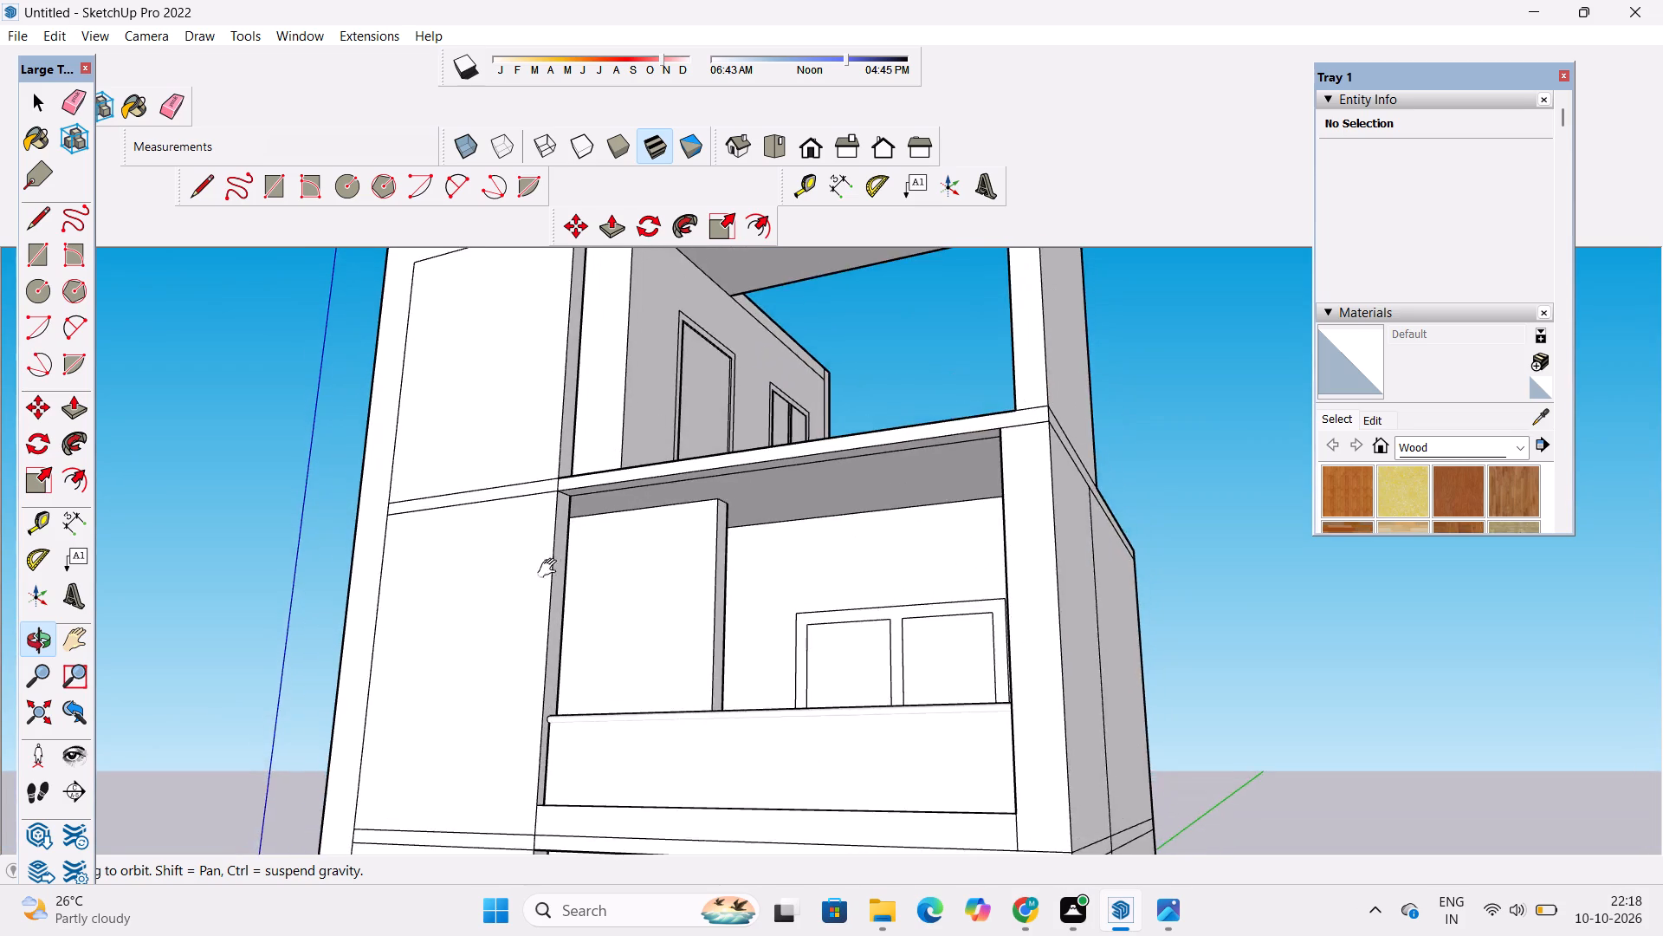
shift+drag(560, 550, 744, 459)
scroll(738, 489, up, 3)
shift+drag(697, 506, 580, 441)
shift+scroll(577, 437, down, 5)
drag(577, 437, 542, 531)
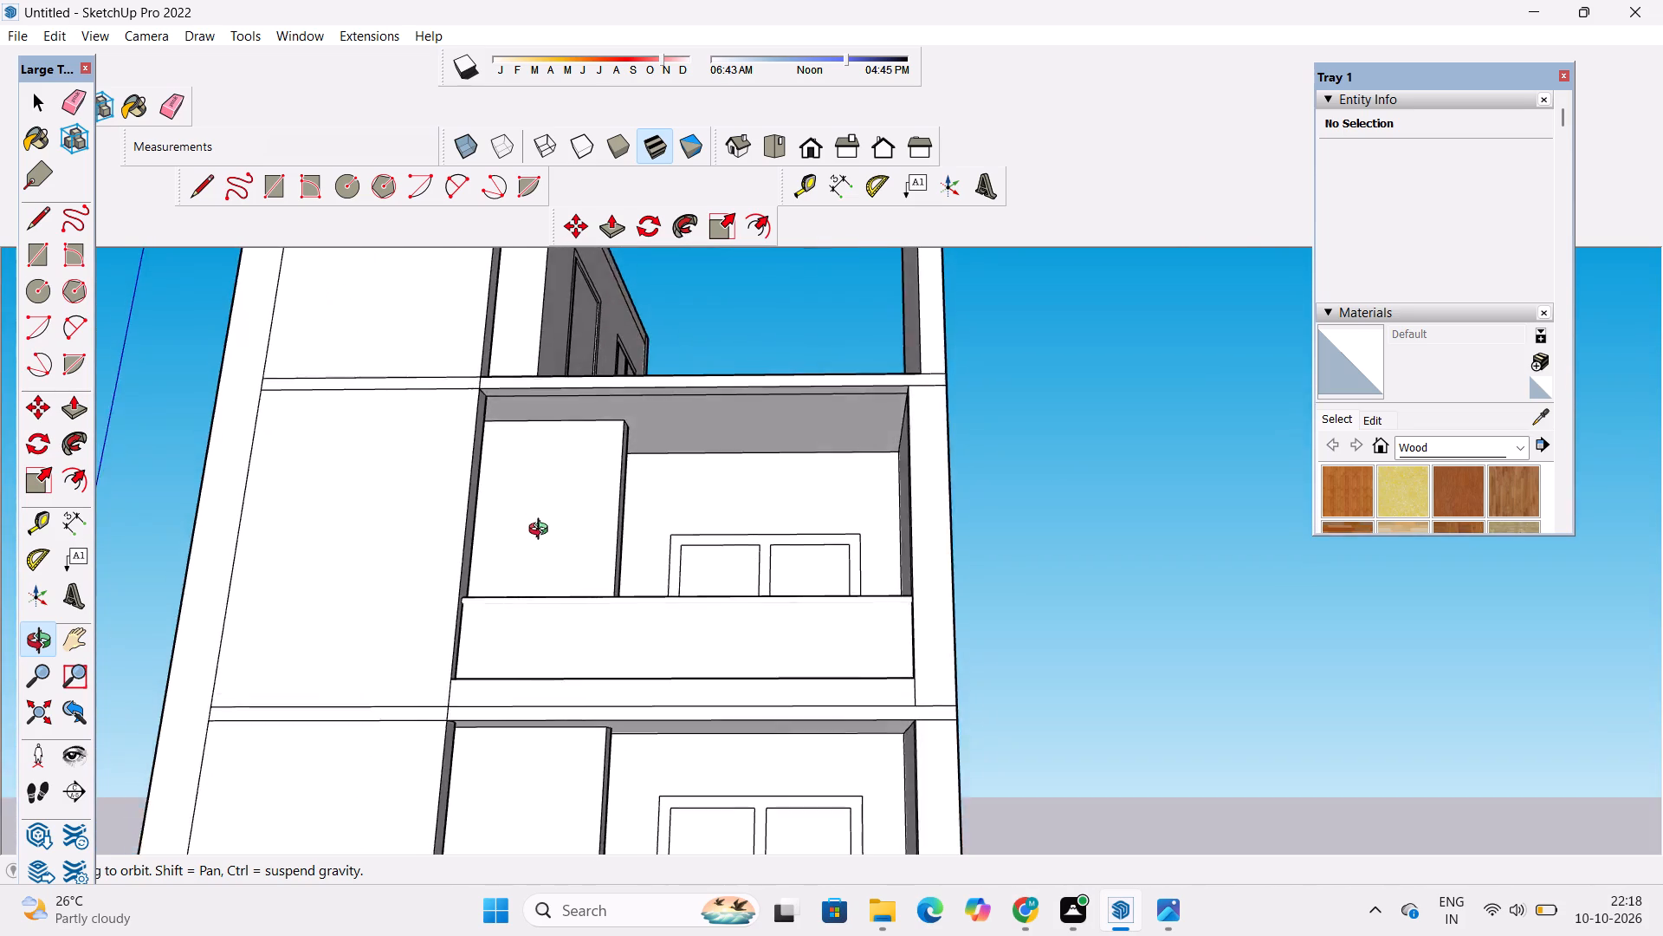
drag(542, 531, 534, 554)
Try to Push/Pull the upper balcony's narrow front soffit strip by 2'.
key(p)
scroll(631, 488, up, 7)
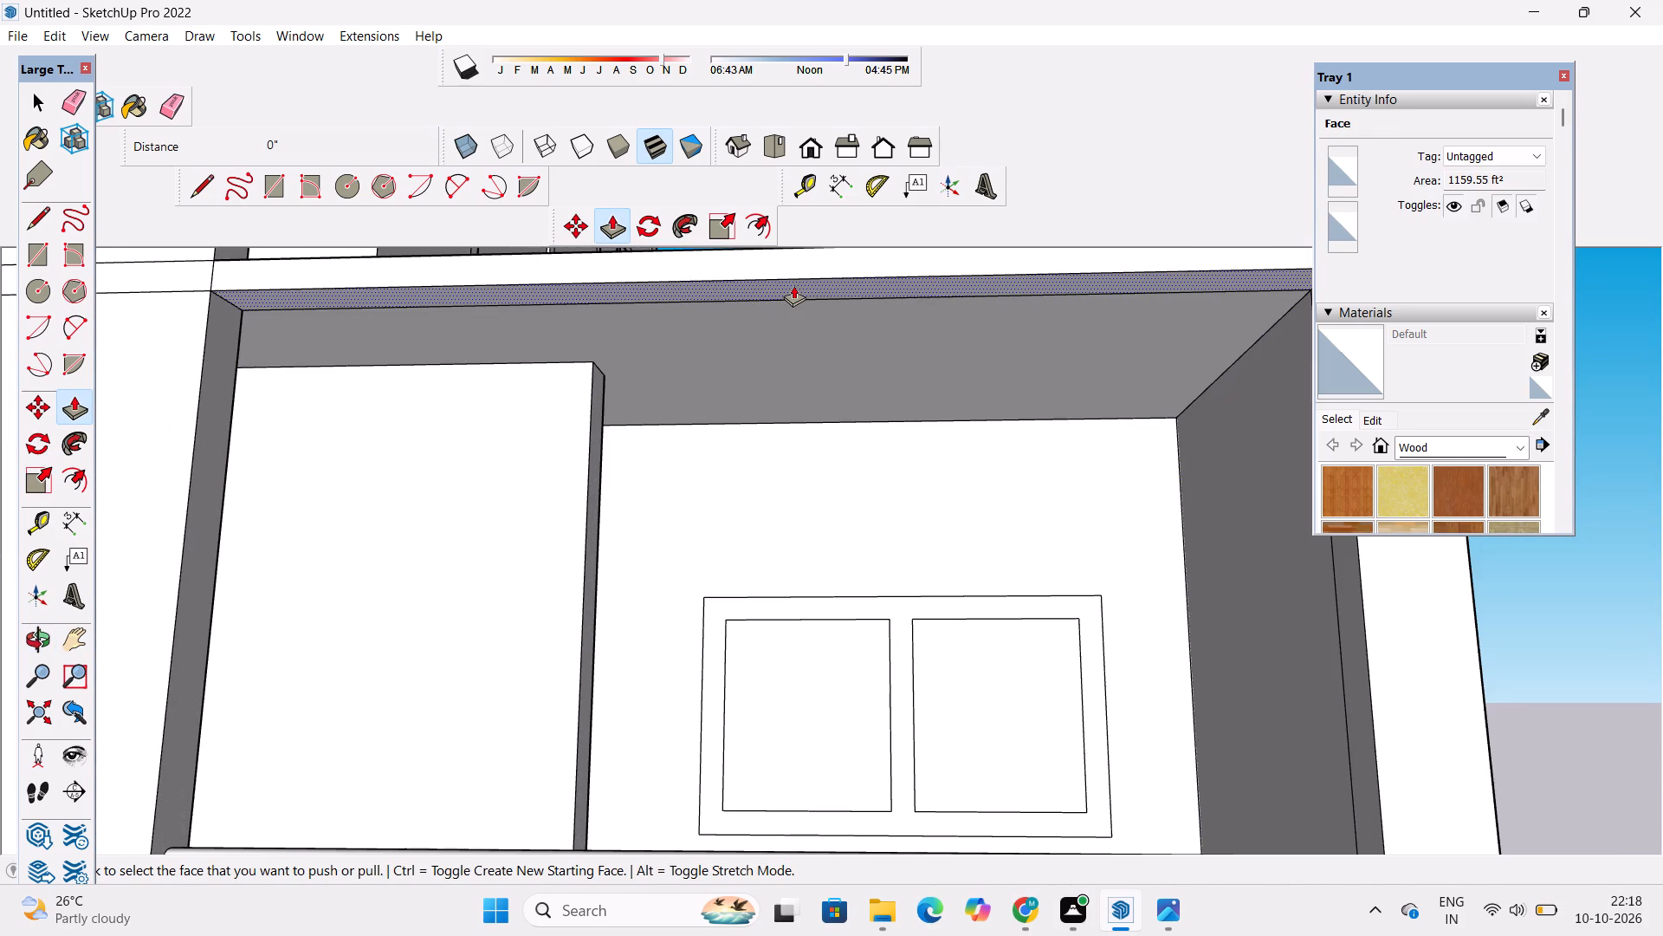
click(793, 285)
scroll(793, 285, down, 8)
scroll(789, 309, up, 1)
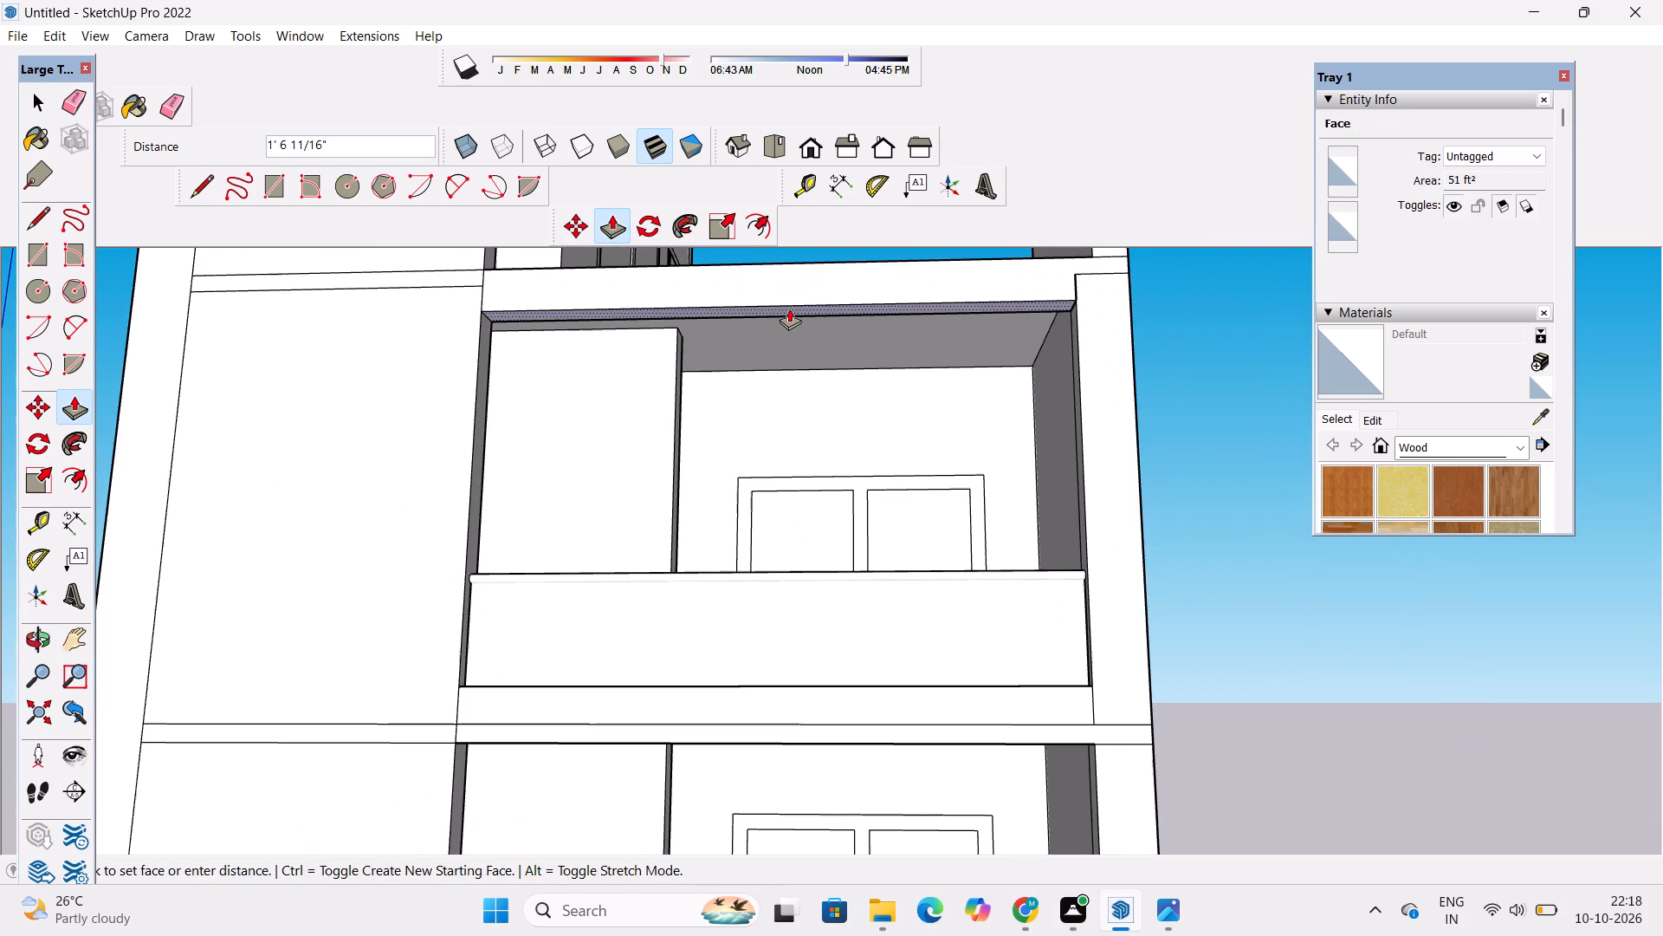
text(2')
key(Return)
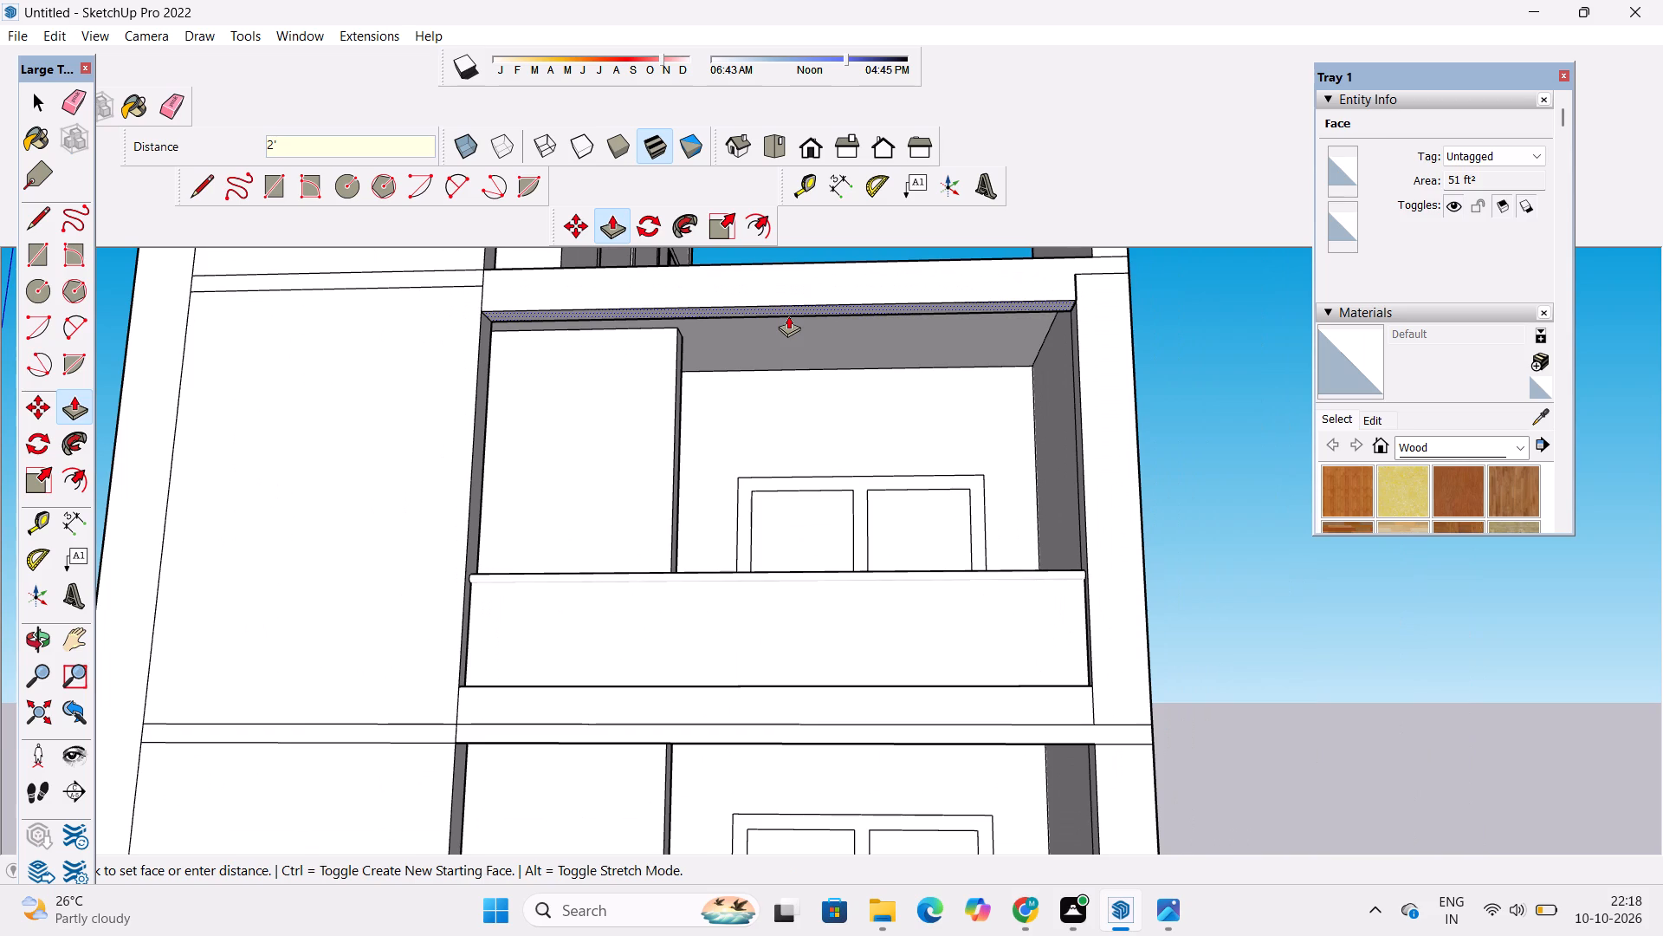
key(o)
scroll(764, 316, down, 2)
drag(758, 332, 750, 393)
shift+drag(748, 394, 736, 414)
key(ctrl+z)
Push/Pull the upper balcony's narrow front soffit strip down 2' to form a front beam.
drag(745, 433, 745, 326)
drag(745, 322, 737, 401)
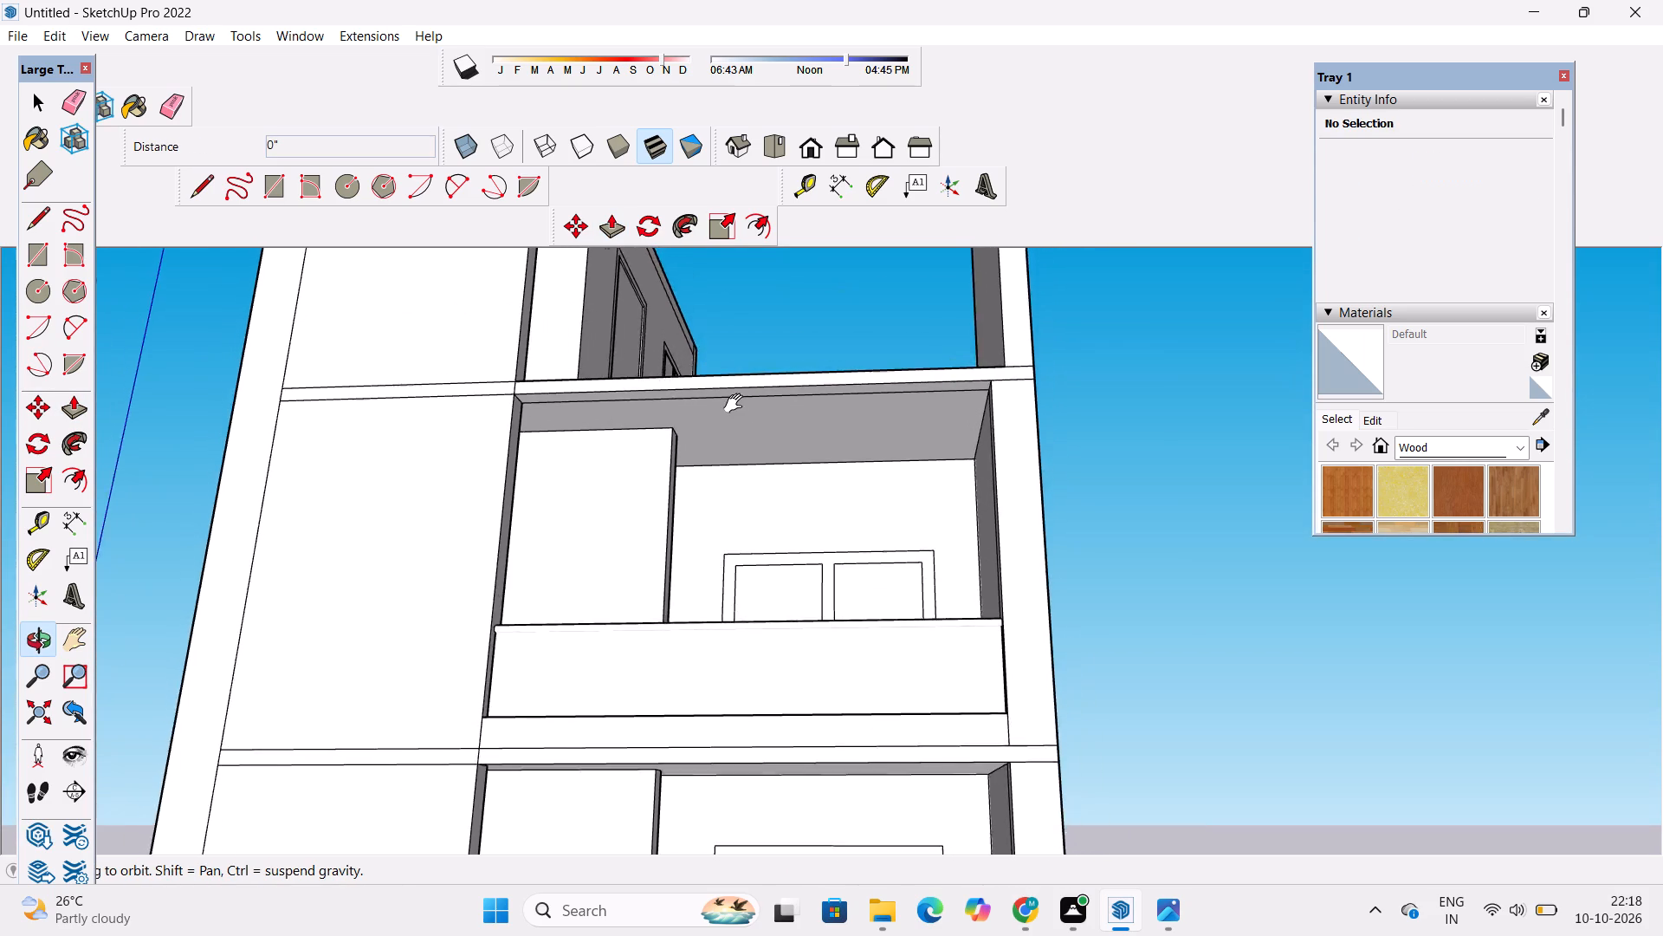
shift+scroll(737, 404, up, 3)
shift+drag(737, 401, 723, 396)
shift+drag(718, 393, 723, 401)
shift+drag(723, 401, 698, 409)
scroll(698, 409, up, 2)
drag(703, 415, 714, 426)
drag(716, 426, 689, 414)
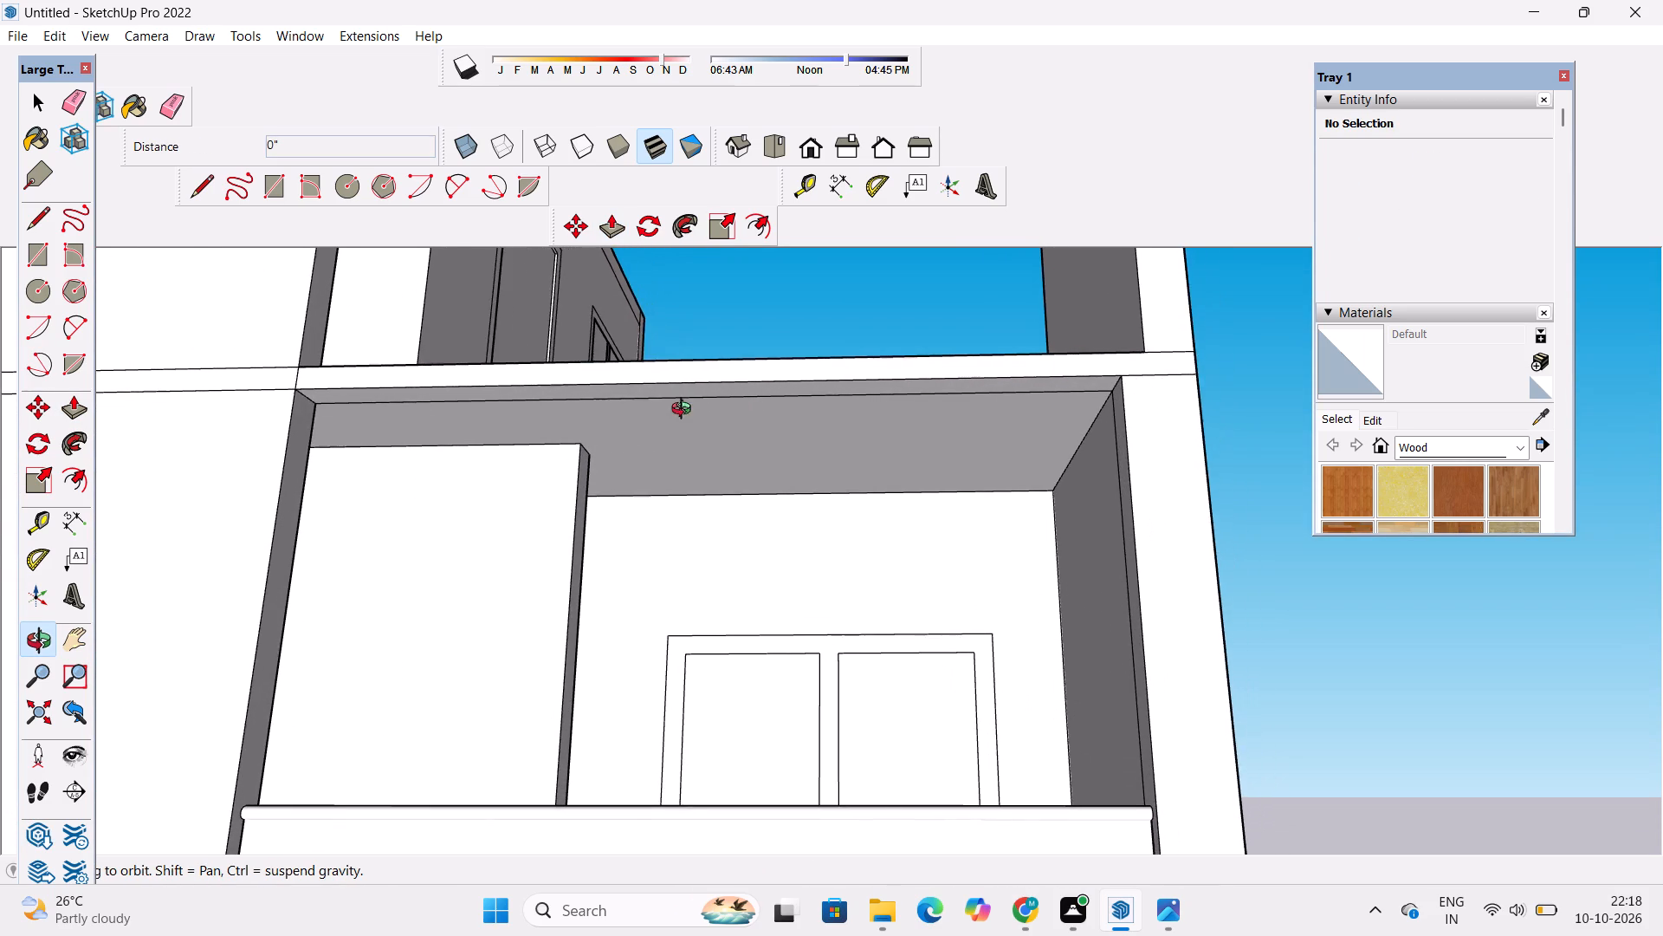
drag(685, 411, 702, 418)
key(p)
click(747, 391)
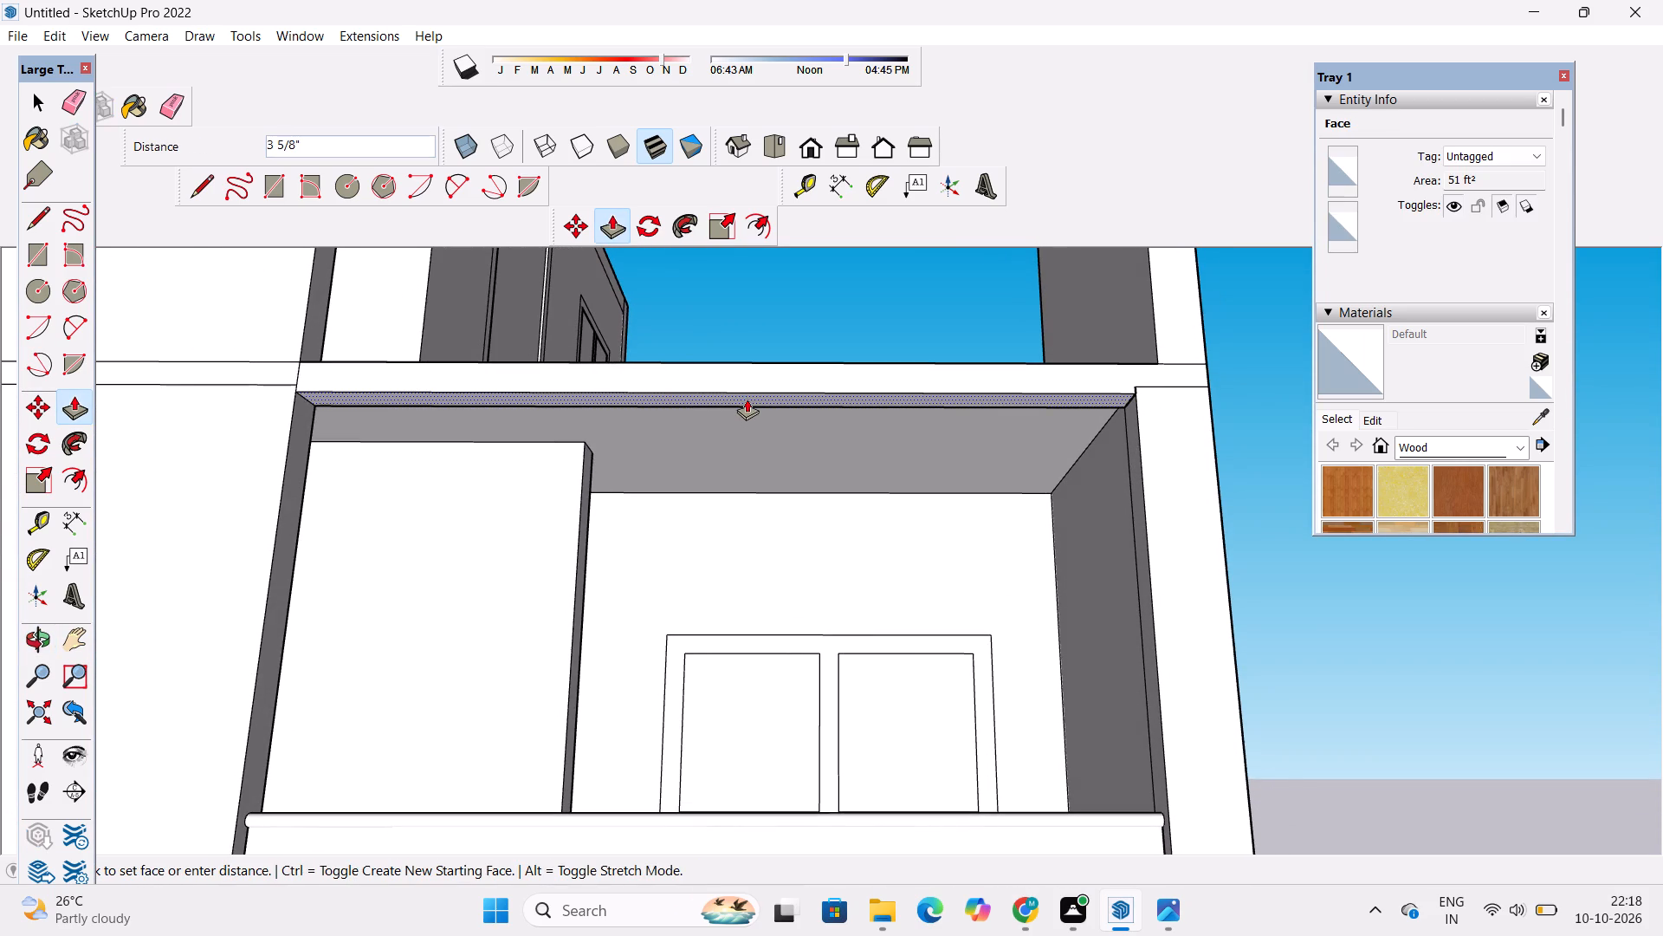
text(2')
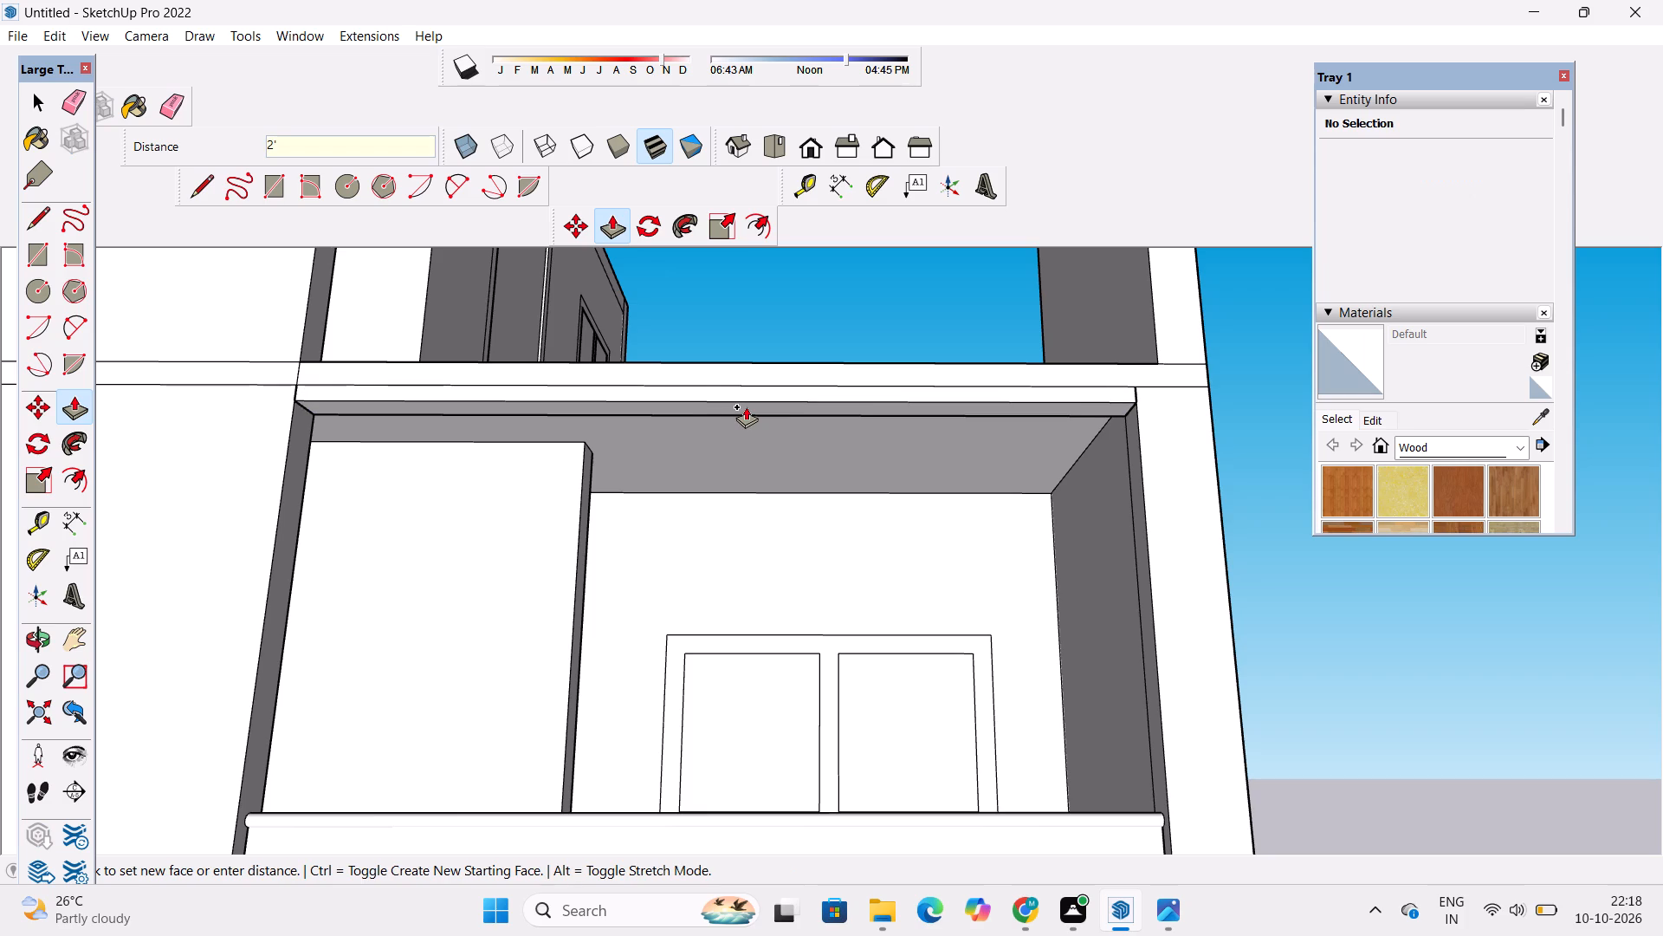
key(Return)
Erase the horizontal line dividing the slab edge from the beam face above the upper balcony opening.
key(o)
scroll(732, 401, down, 3)
drag(729, 407, 715, 485)
shift+drag(715, 492, 718, 439)
shift+scroll(720, 422, down, 5)
drag(720, 426, 711, 510)
scroll(703, 440, up, 4)
shift+drag(699, 437, 698, 462)
drag(705, 491, 803, 583)
scroll(797, 562, up, 2)
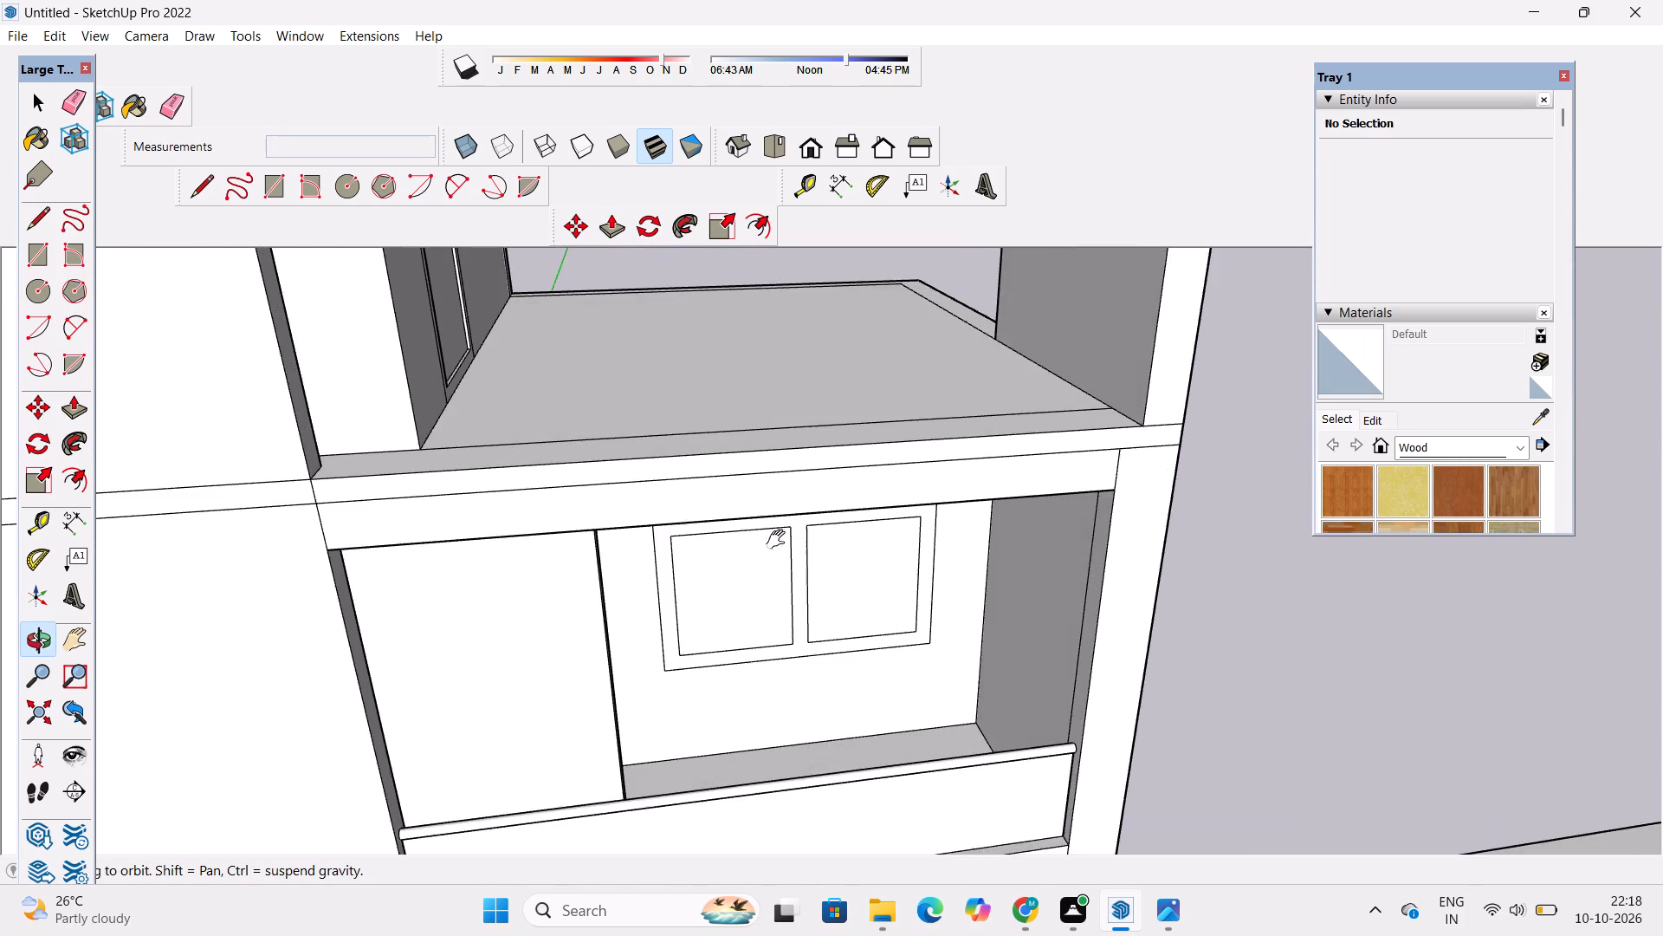
shift+drag(779, 540, 750, 572)
scroll(746, 573, up, 2)
shift+drag(743, 559, 734, 587)
shift+drag(728, 588, 702, 608)
shift+drag(699, 609, 699, 625)
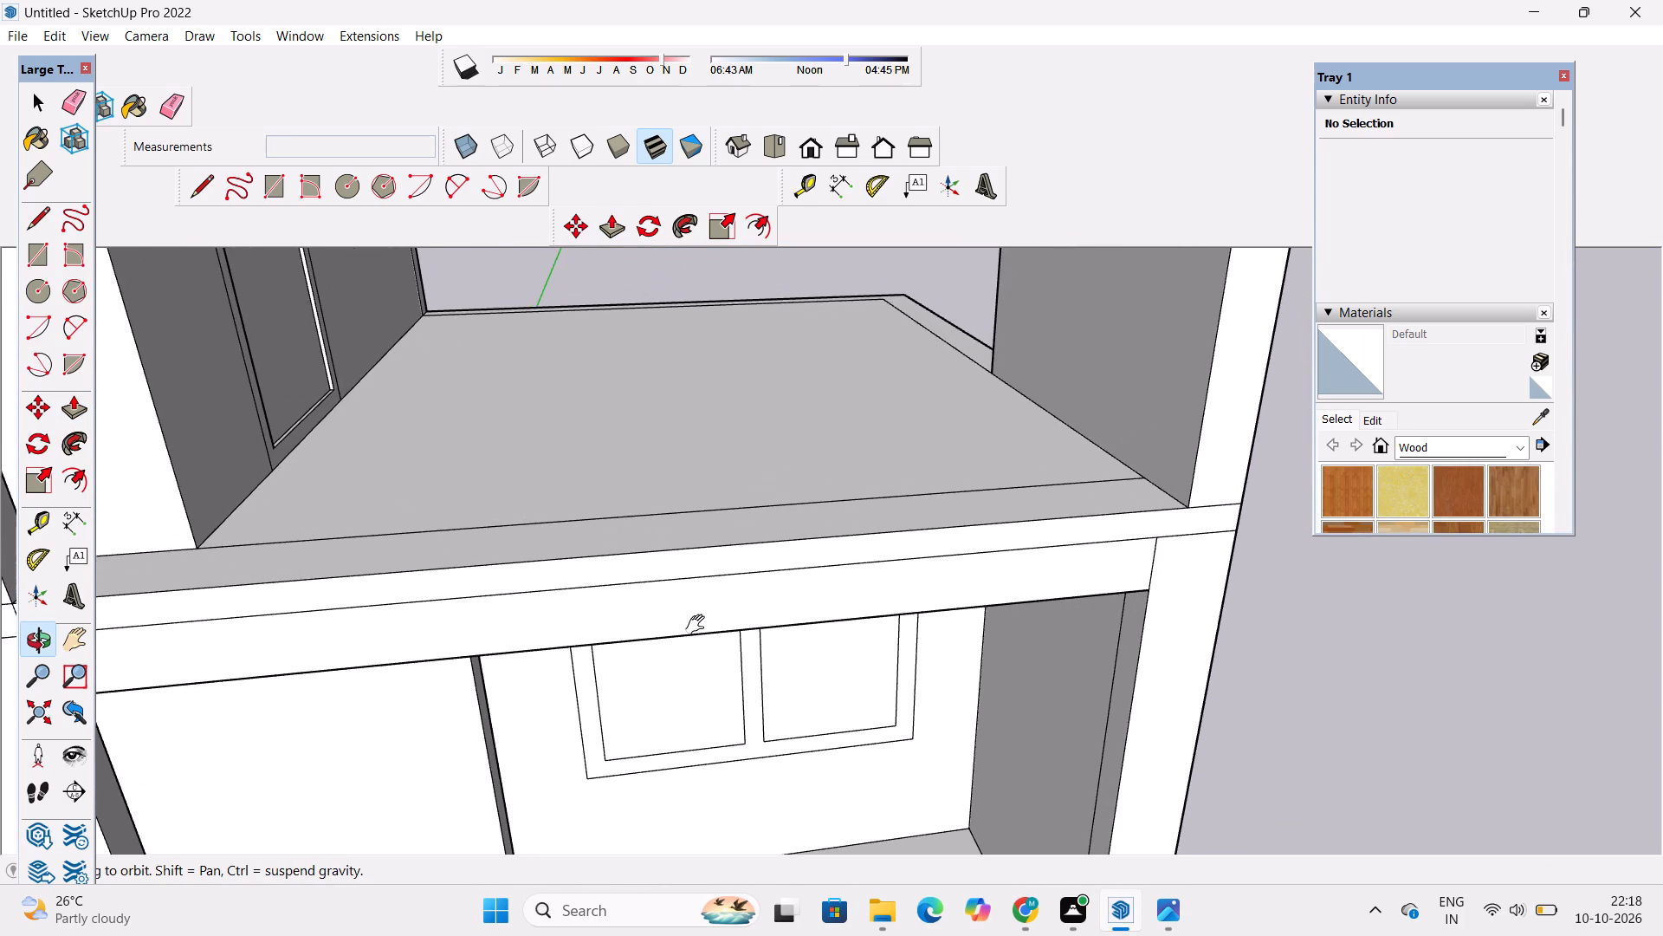
shift+drag(699, 625, 769, 603)
scroll(745, 562, down, 4)
drag(753, 581, 728, 556)
key(e)
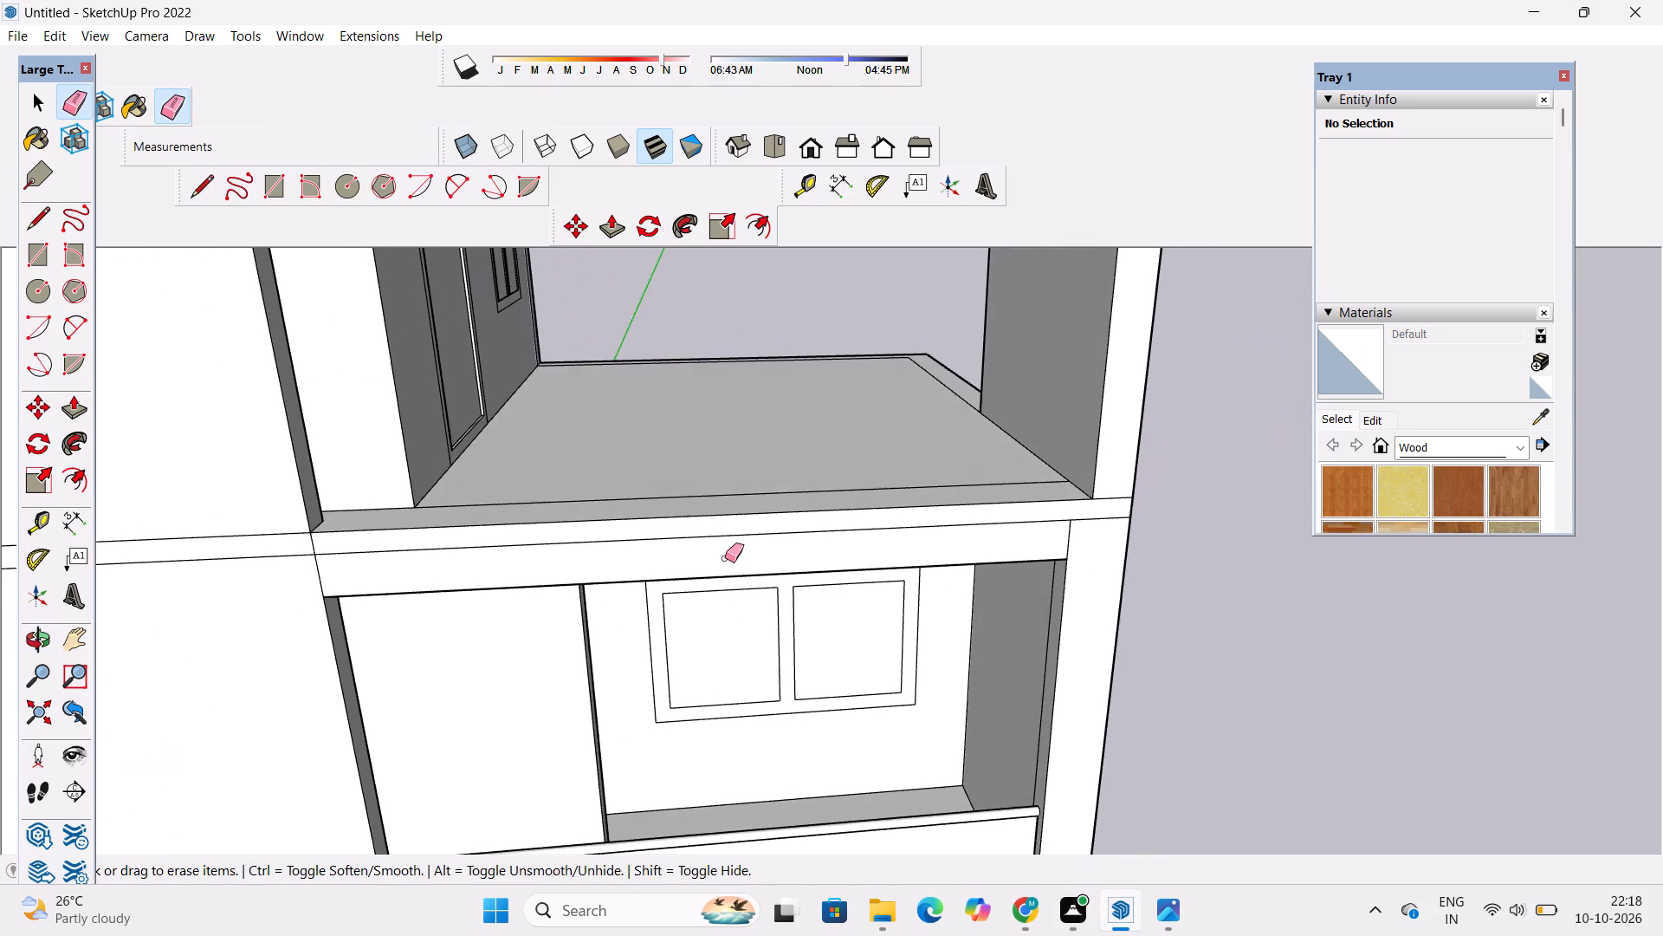
scroll(725, 559, up, 3)
drag(746, 522, 747, 537)
scroll(606, 530, down, 4)
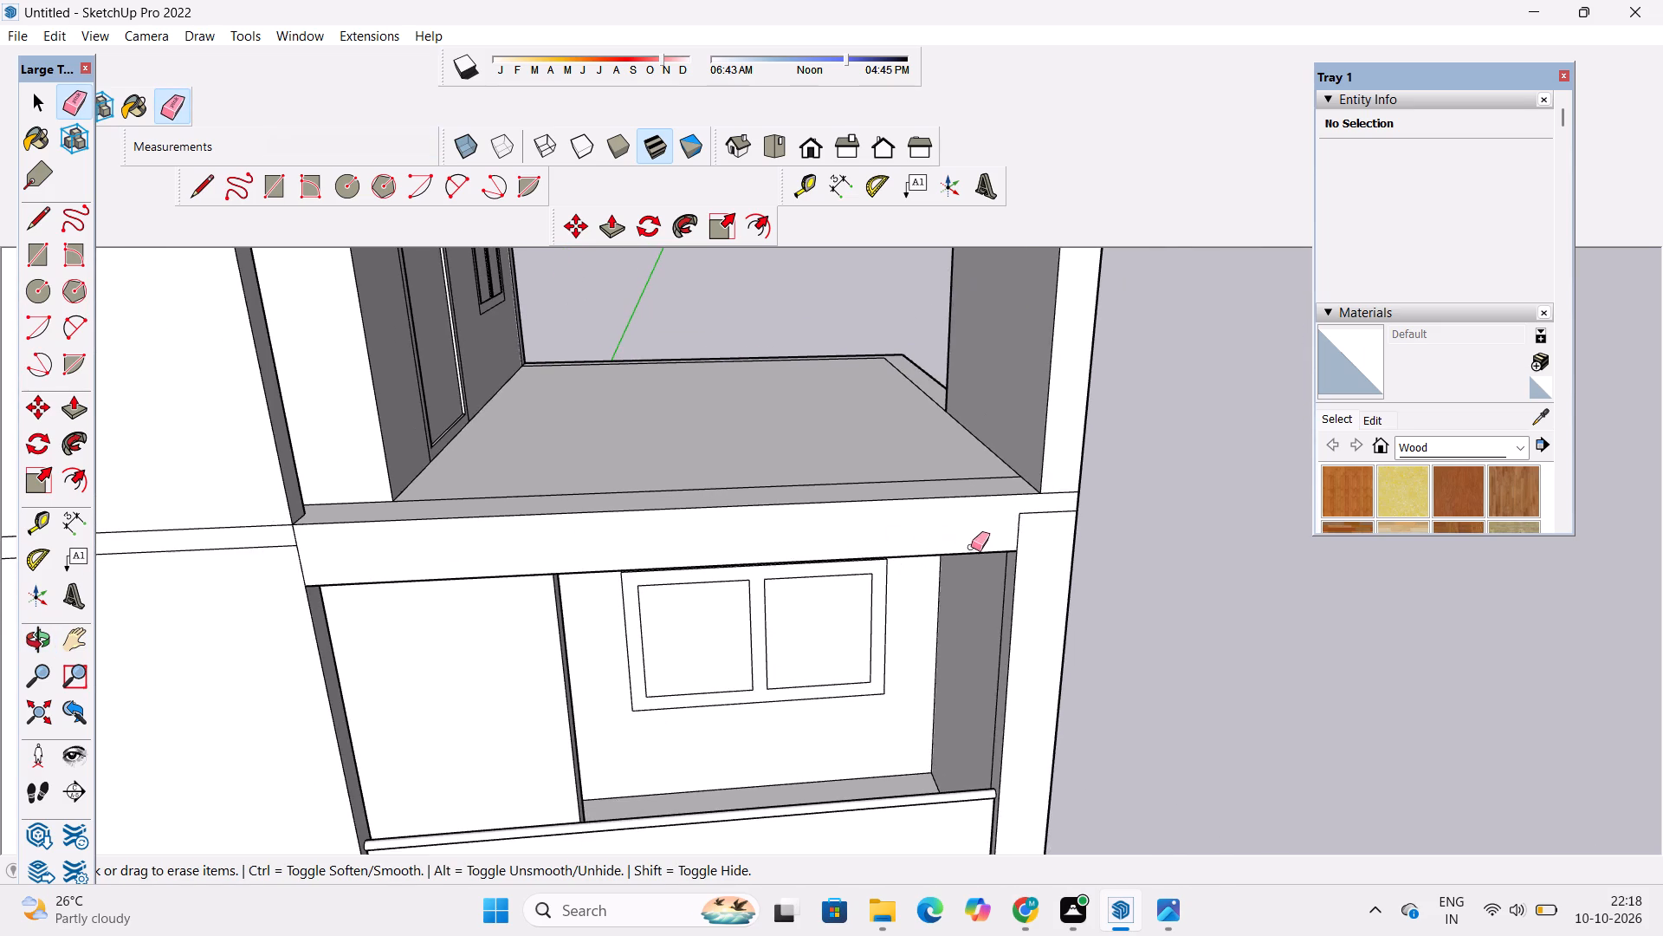
Erase the leftover edges where the front beam below the upper balcony floor meets the outer column.
scroll(971, 547, up, 7)
drag(1065, 475, 1025, 523)
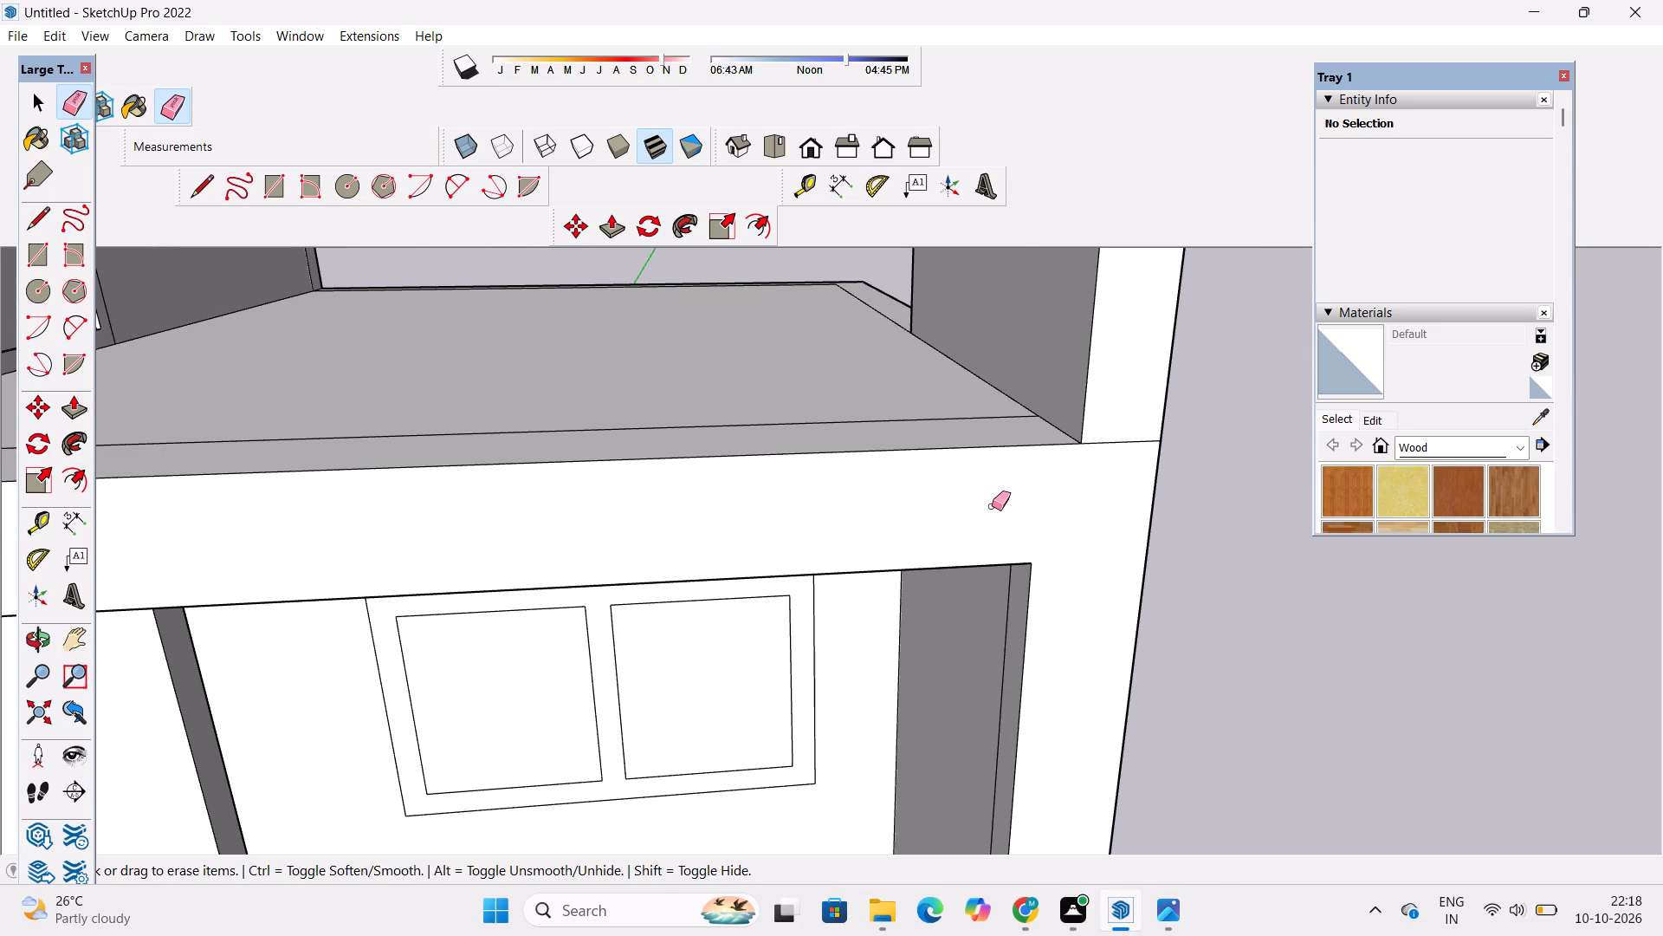
Draw a vertical line from the beam's lower outer corner up to the slab's top edge, separating beam from column.
key(l)
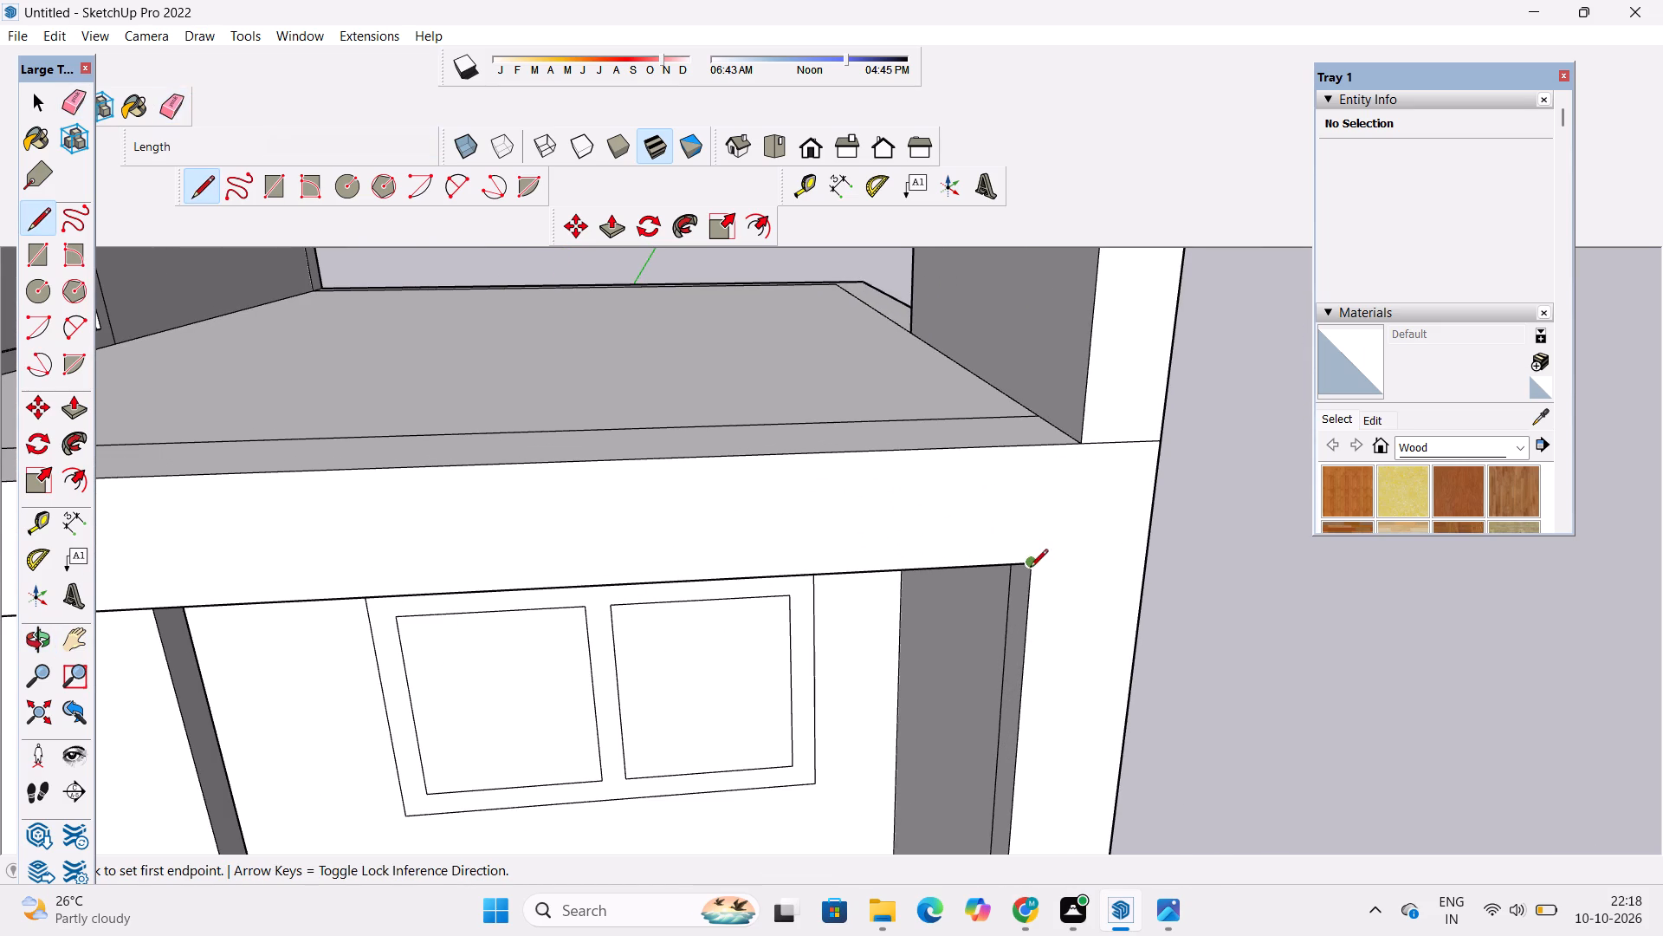
scroll(1030, 567, down, 6)
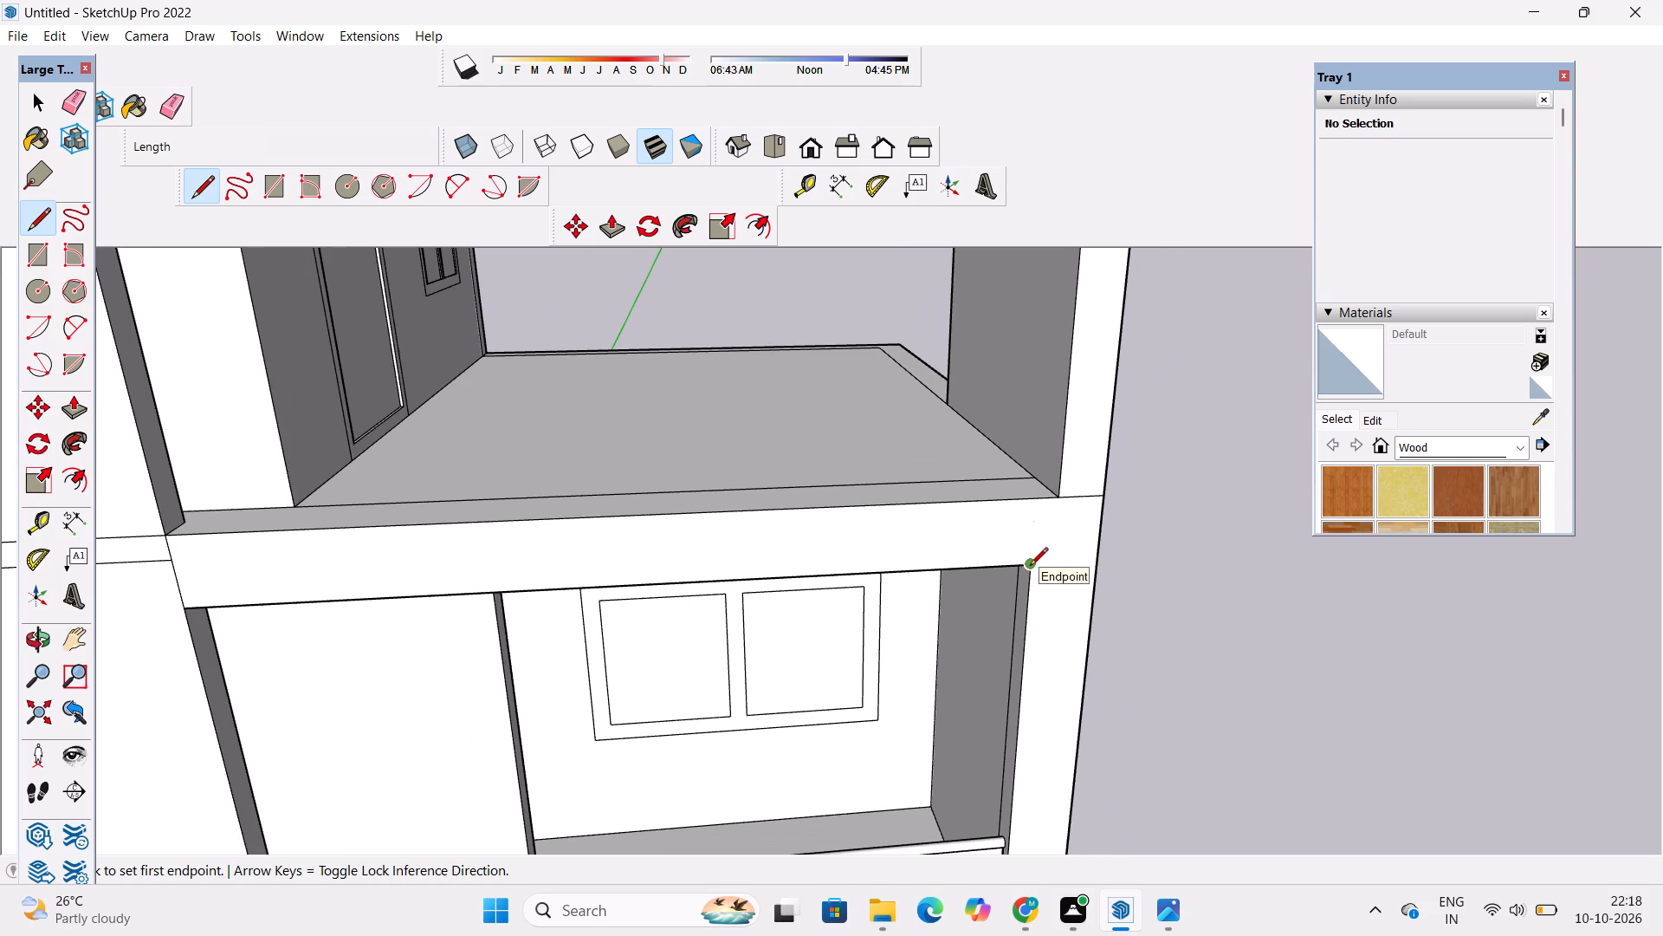
click(1030, 567)
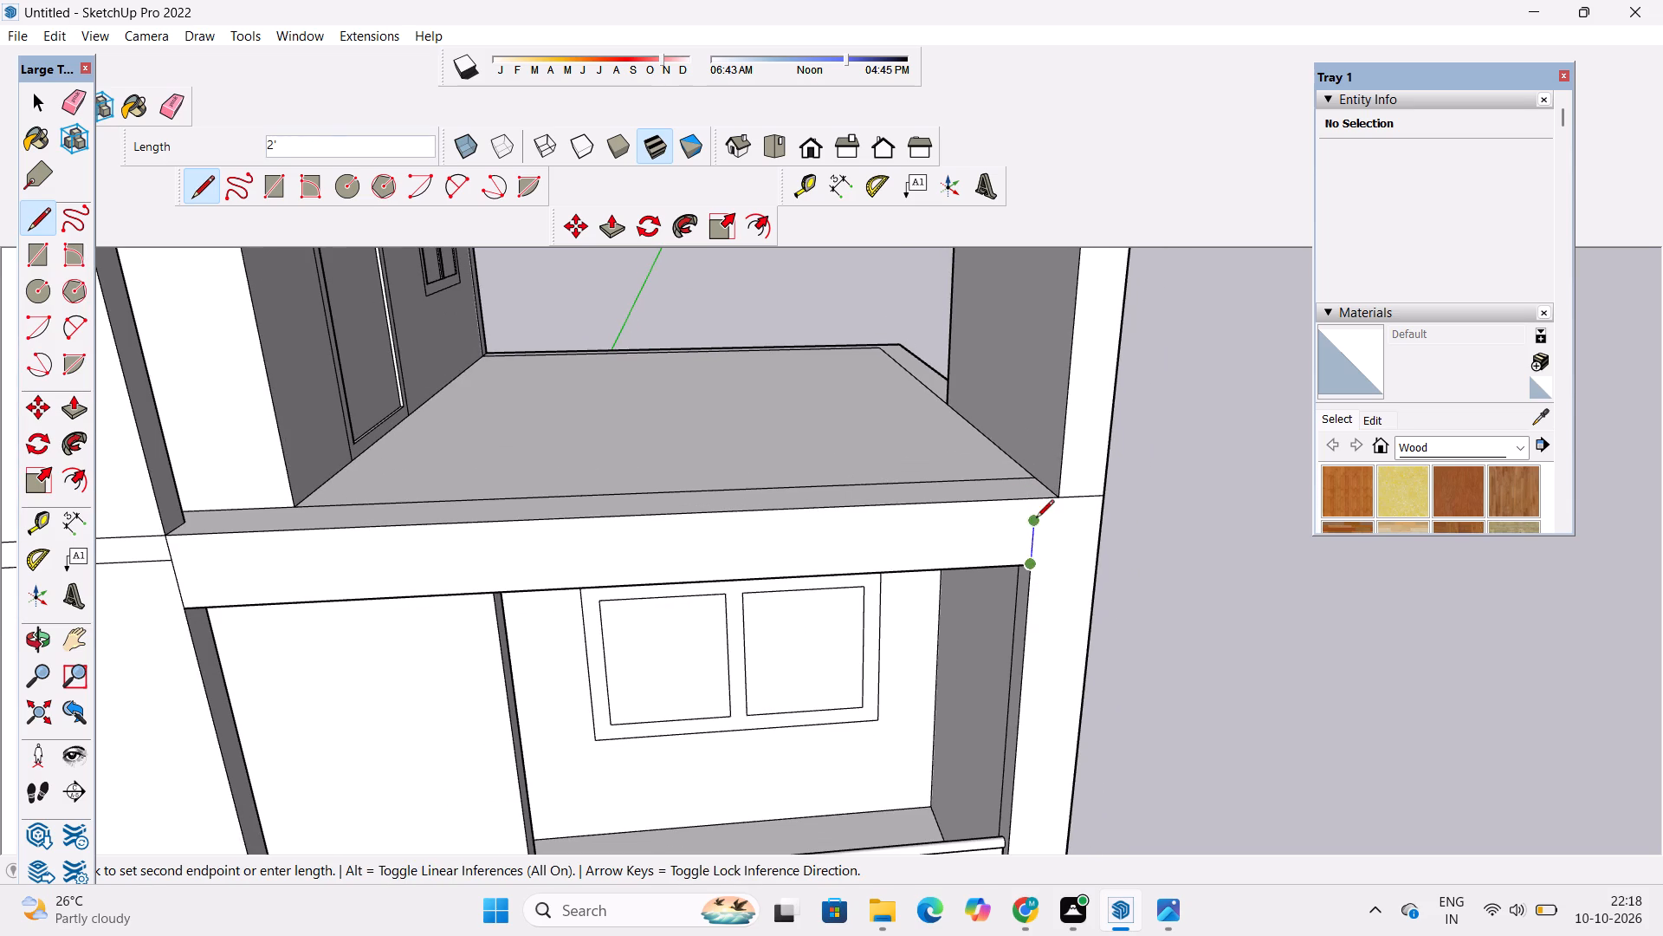
click(1039, 499)
key(space)
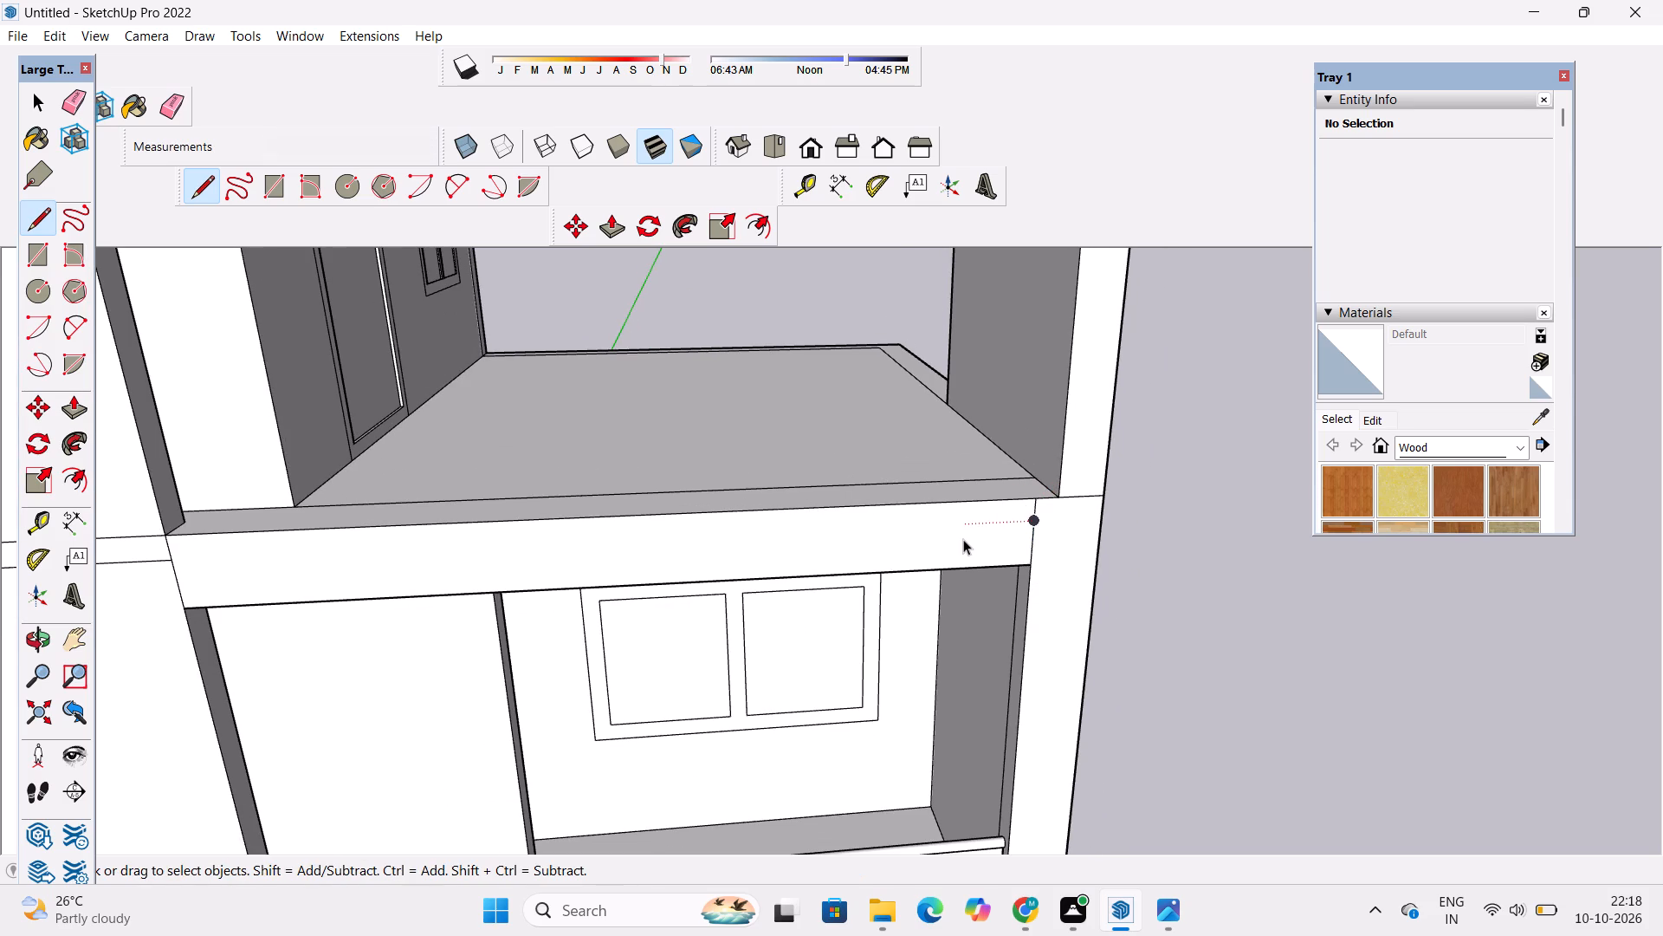
Erase the two horizontal slab lines crossing the solid front façade panel beside the upper balcony's floor beam.
text(o)
scroll(963, 539, down, 5)
shift+drag(550, 596, 763, 643)
shift+drag(706, 645, 696, 629)
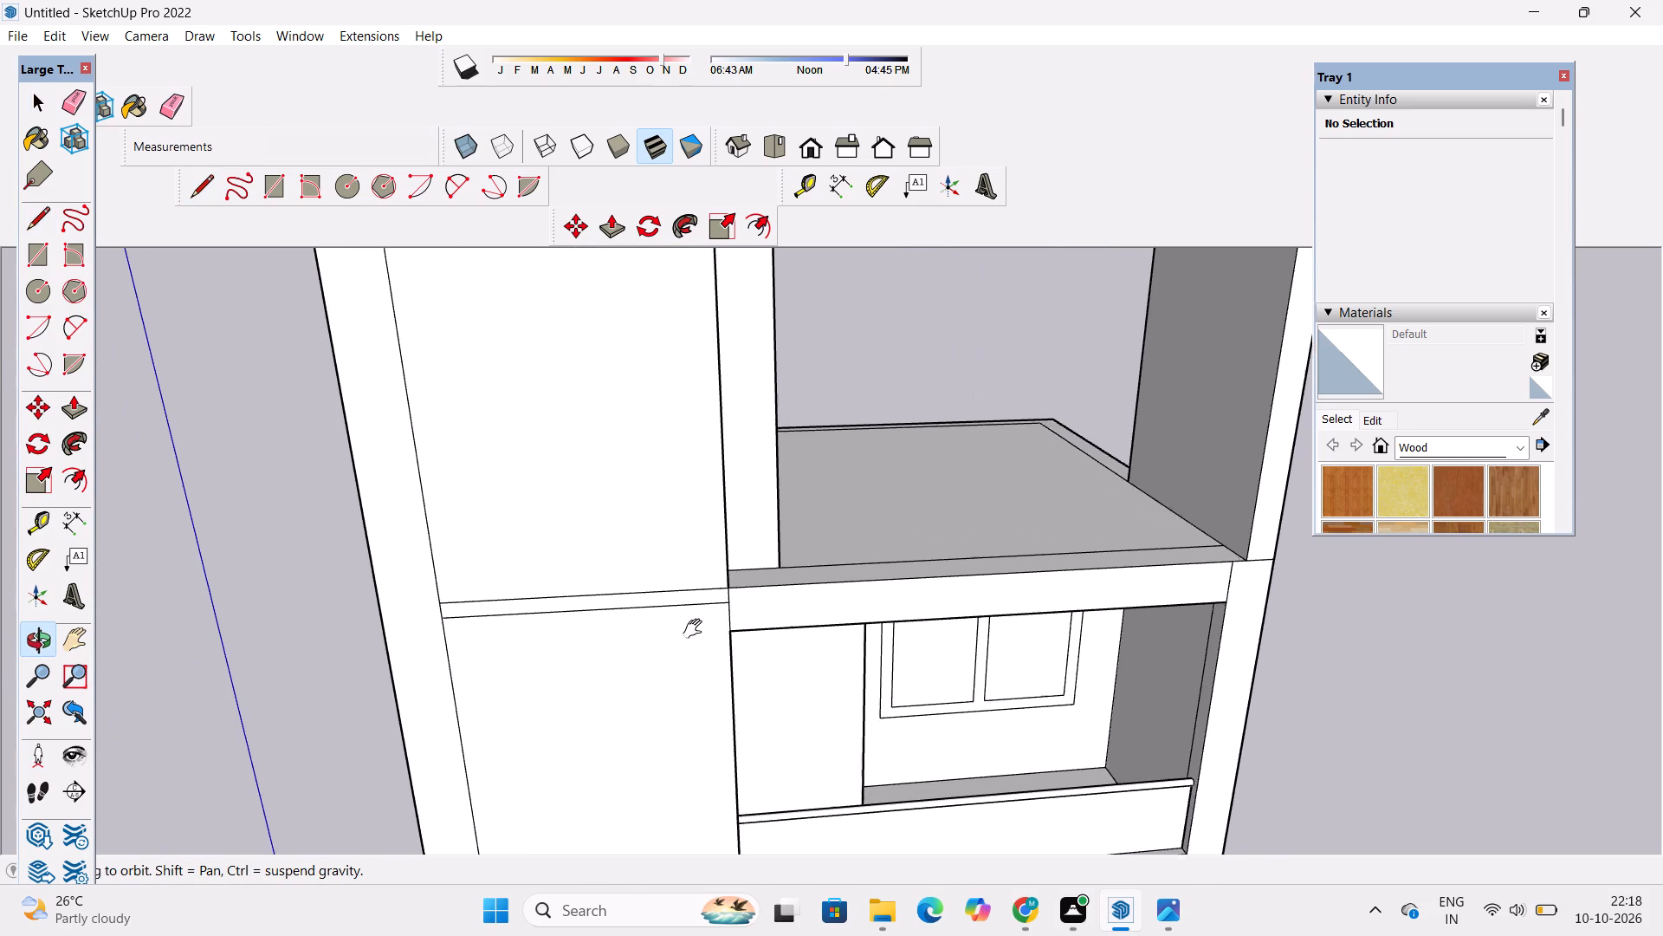
shift+drag(696, 629, 696, 627)
key(e)
drag(605, 527, 613, 599)
key(space)
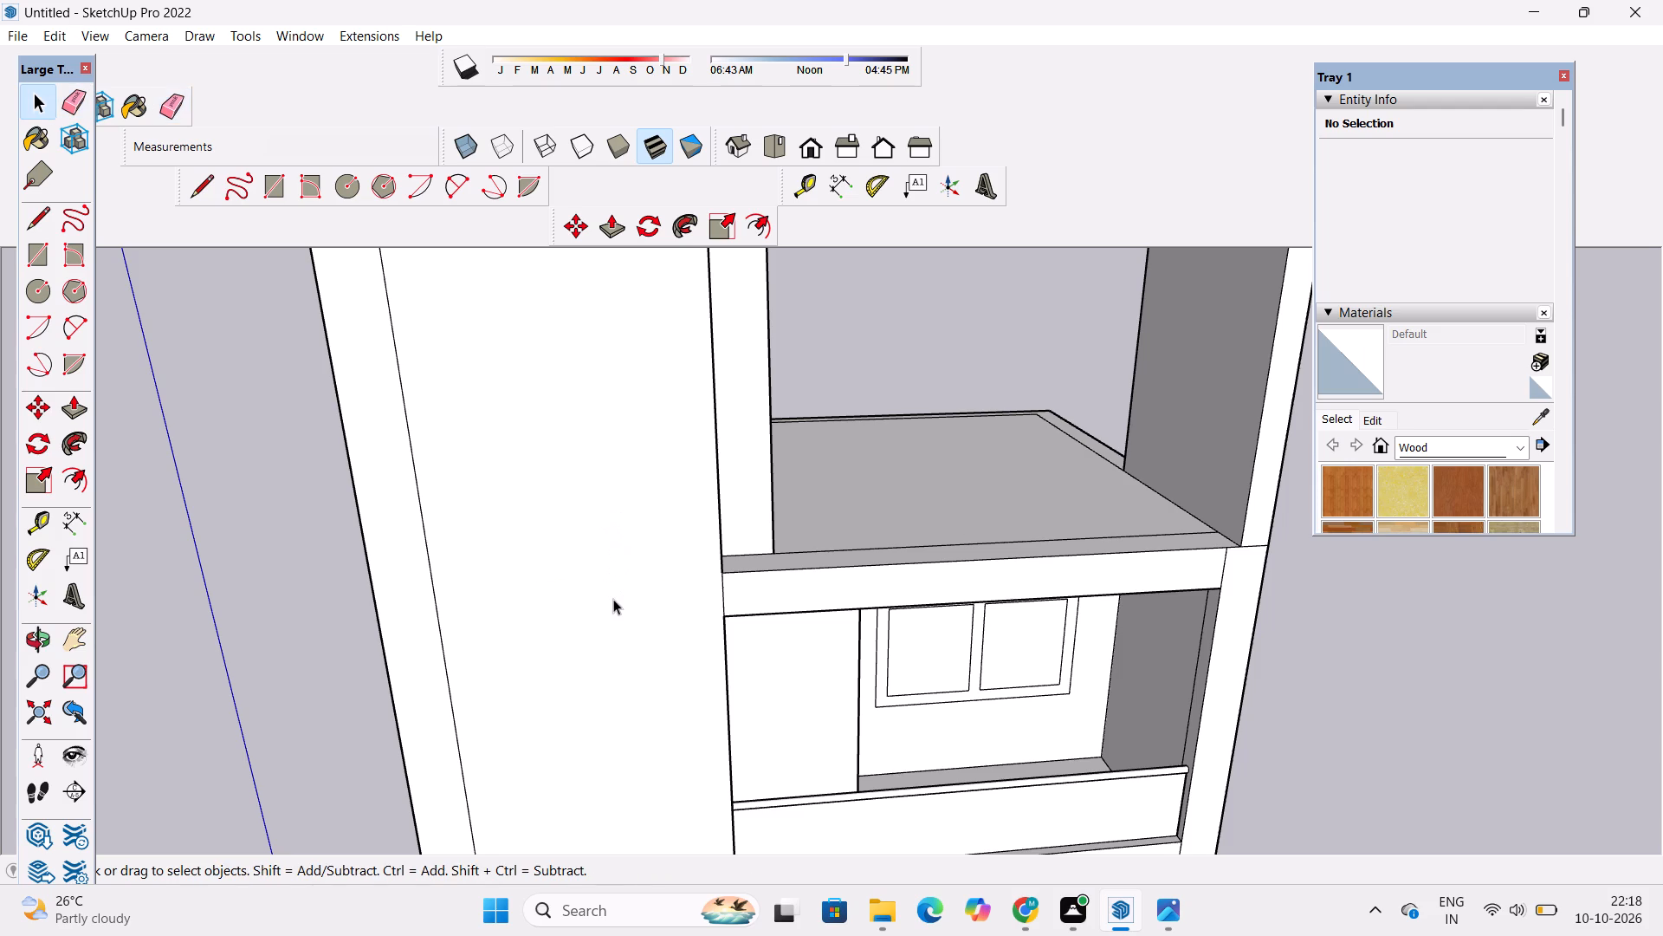
Examine the house's side walls, open terrace and slab edges from several angles.
key(o)
drag(901, 657, 391, 660)
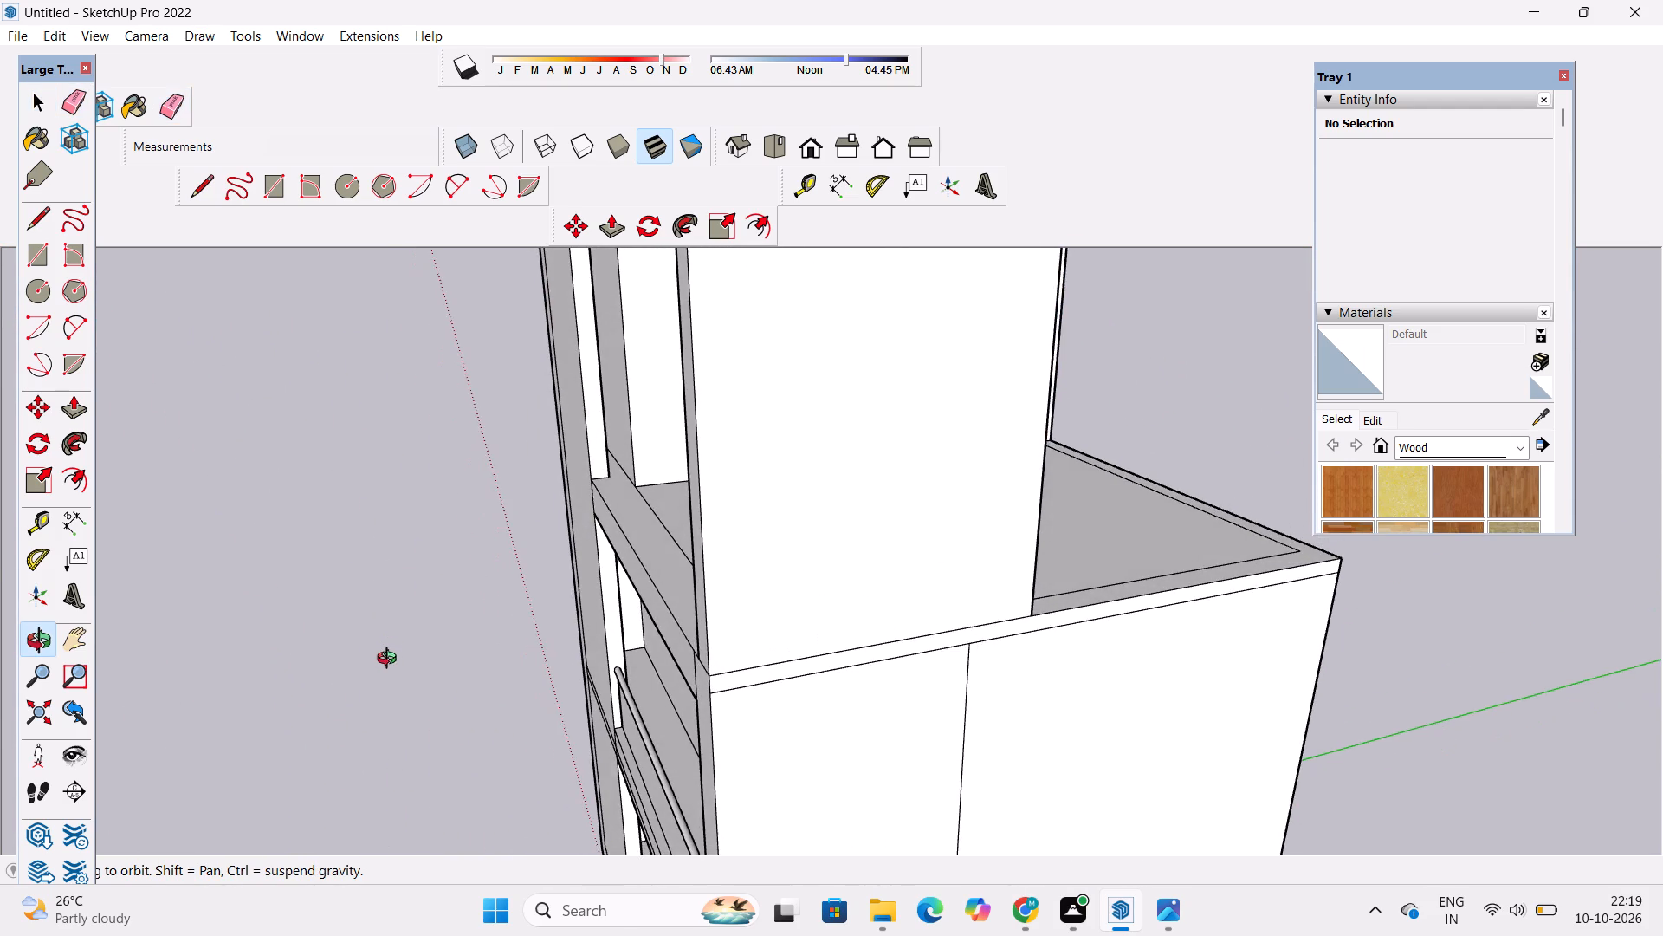
drag(391, 660, 366, 620)
drag(1061, 587, 741, 625)
drag(772, 596, 729, 591)
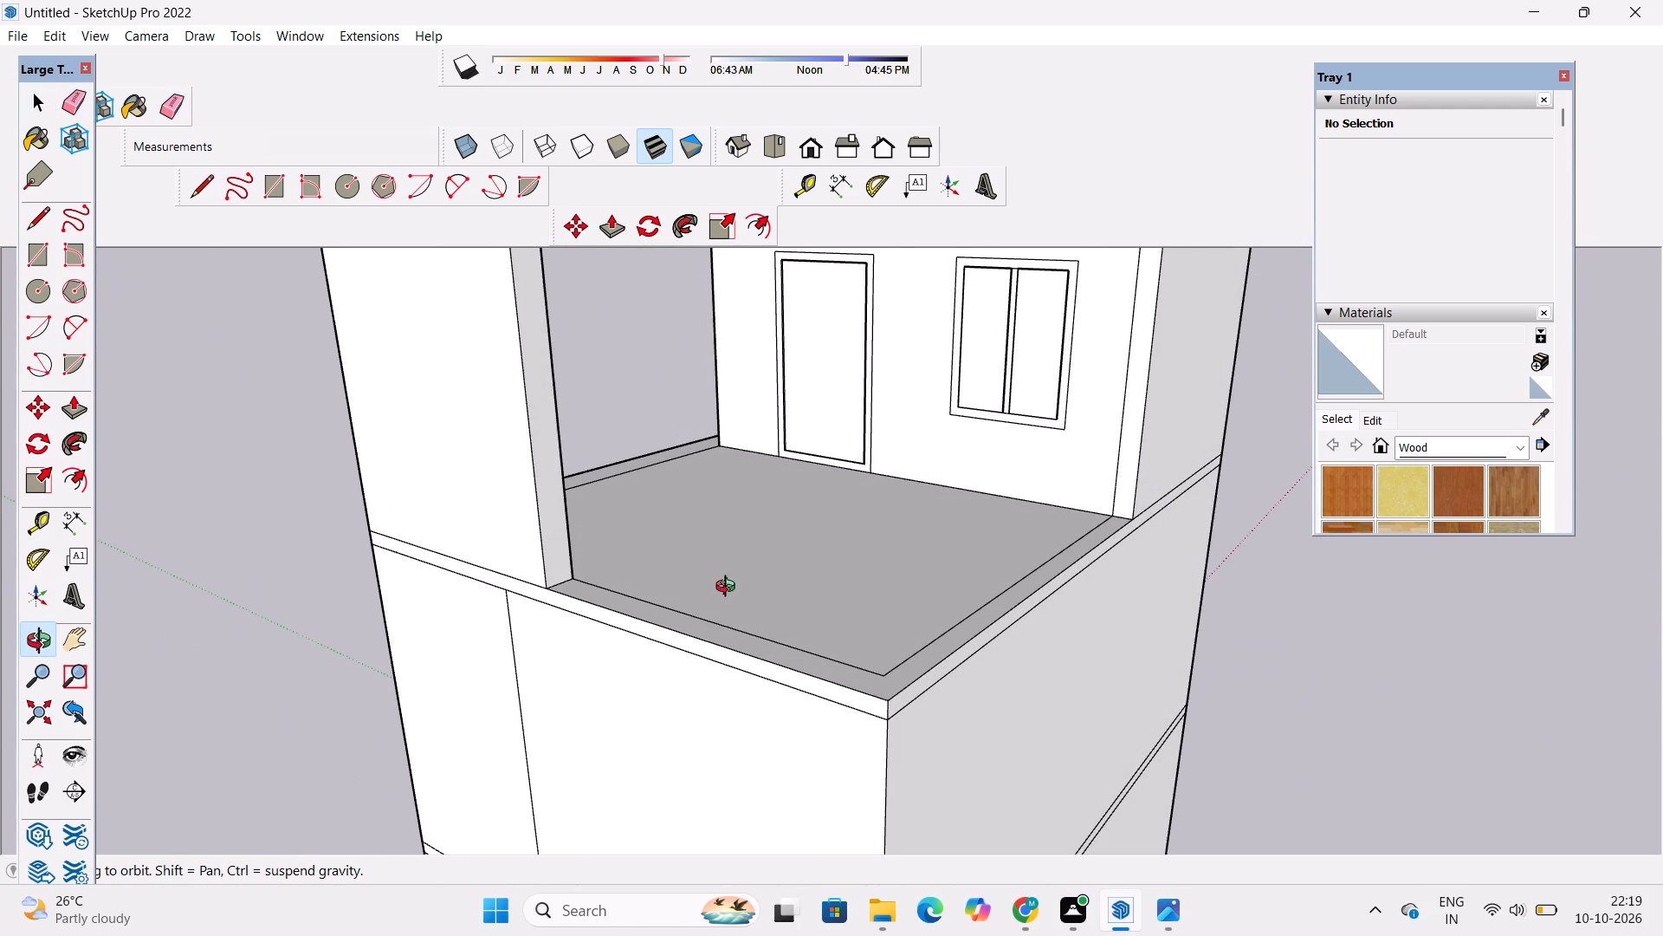
scroll(610, 431, up, 7)
drag(709, 482, 878, 513)
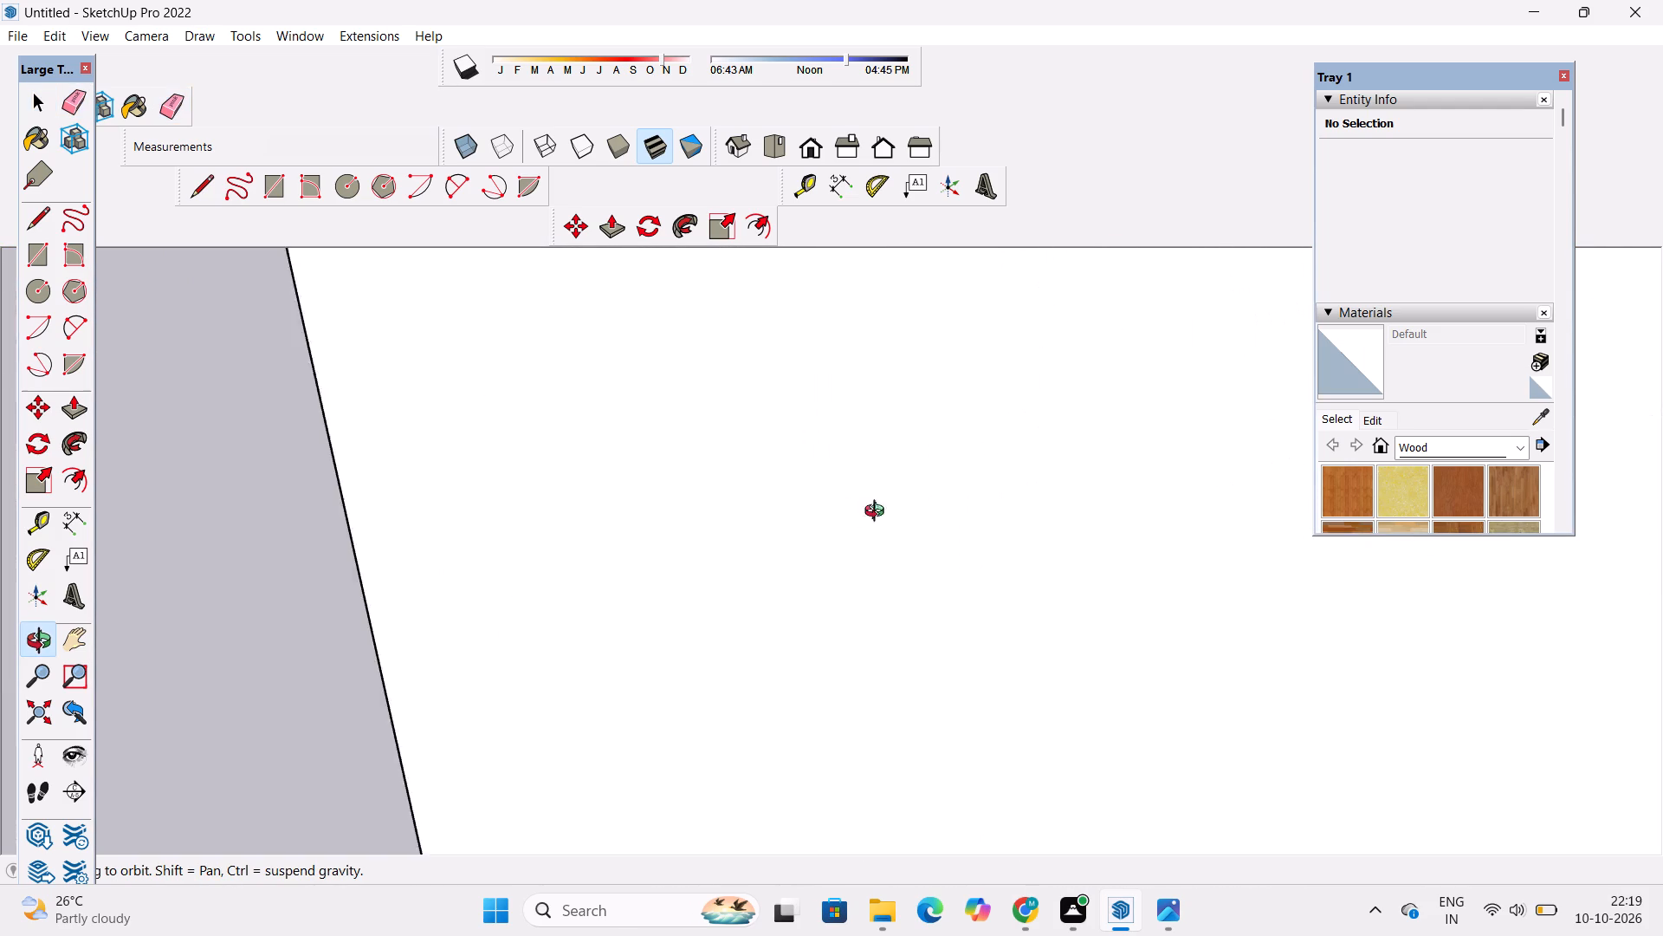
drag(878, 513, 882, 504)
scroll(848, 394, down, 6)
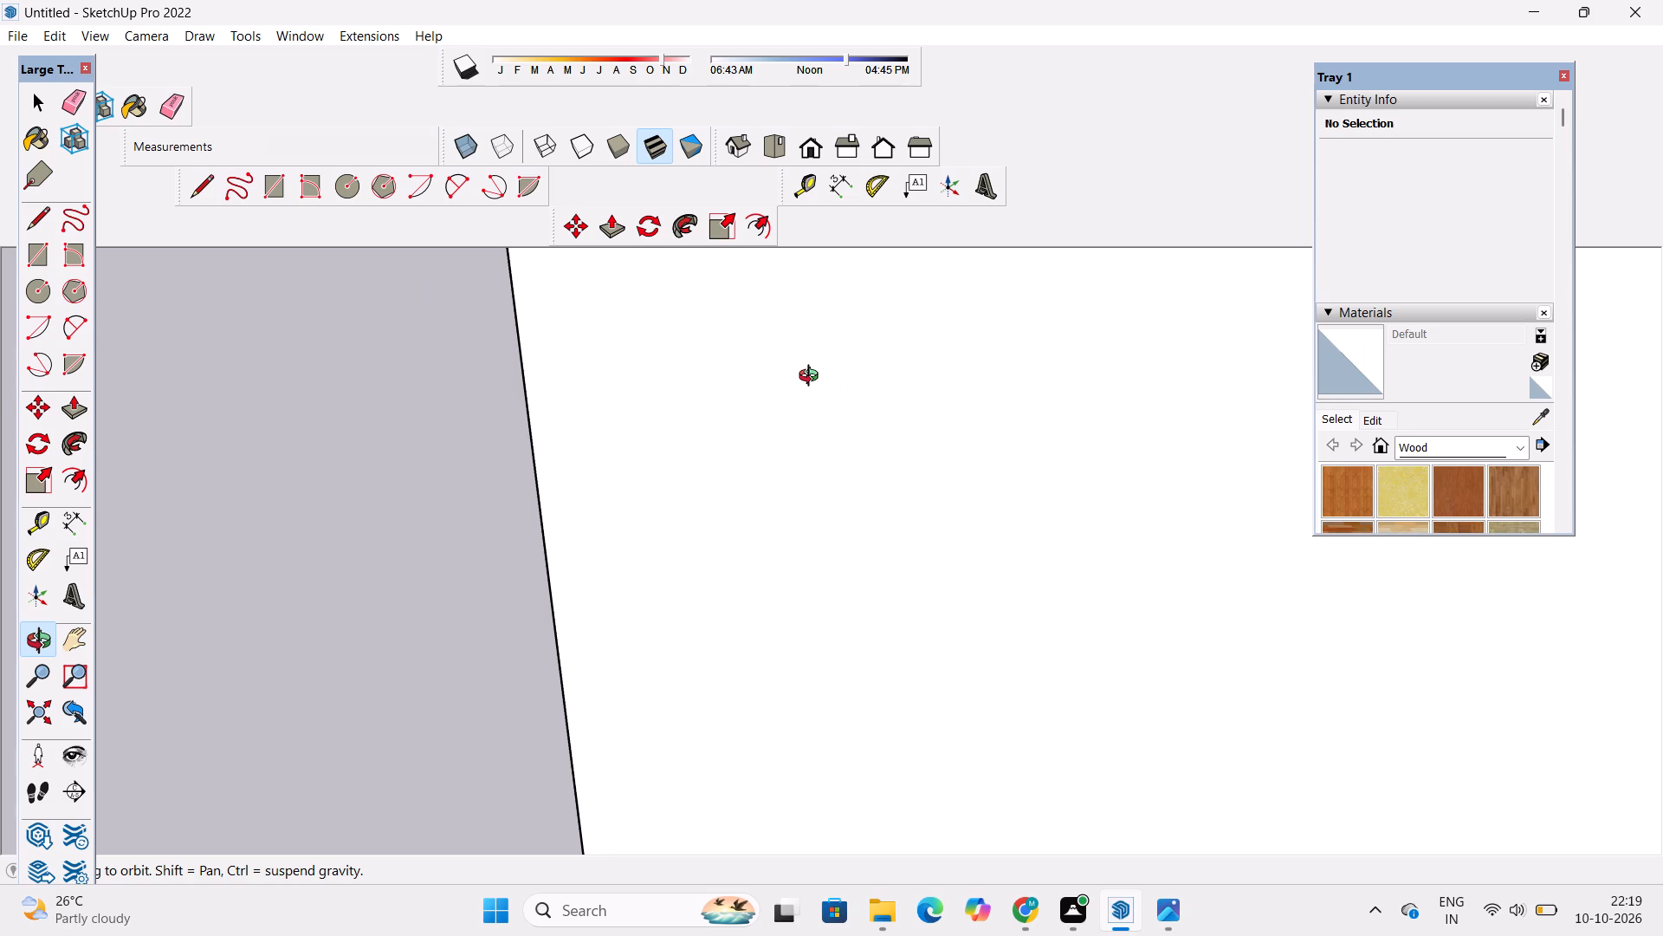
scroll(812, 376, up, 1)
scroll(812, 376, down, 12)
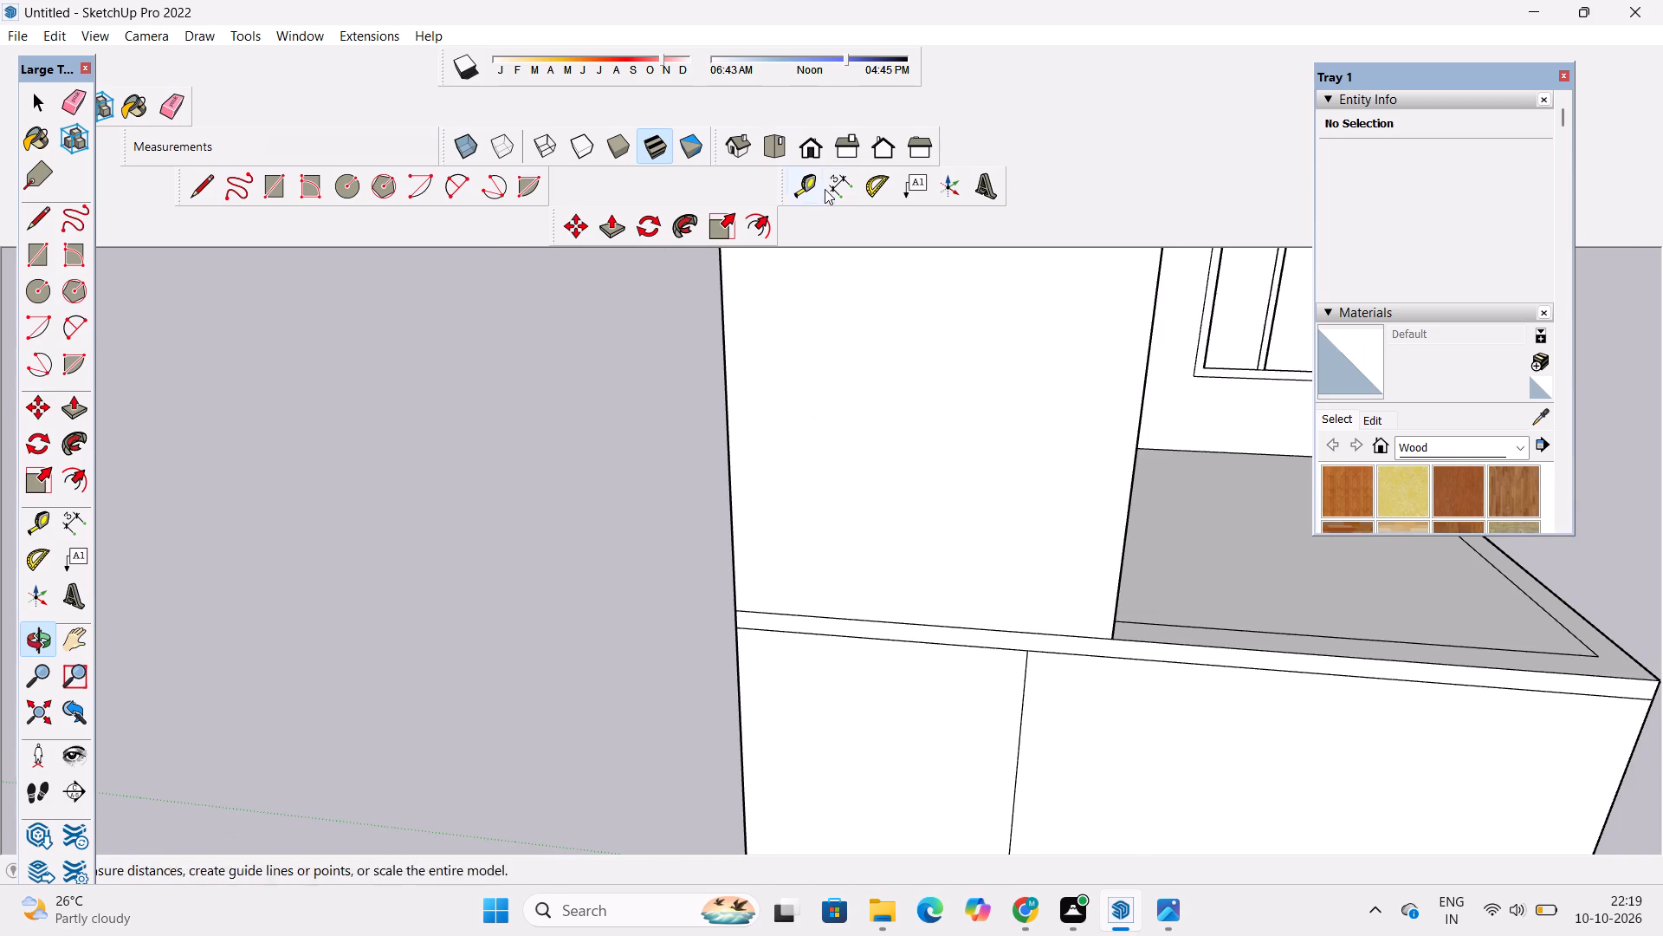
click(808, 159)
scroll(825, 314, down, 4)
Erase the horizontal slab lines crossing the solid front façade panel at the floor level between the two lower balconies.
drag(858, 360, 900, 562)
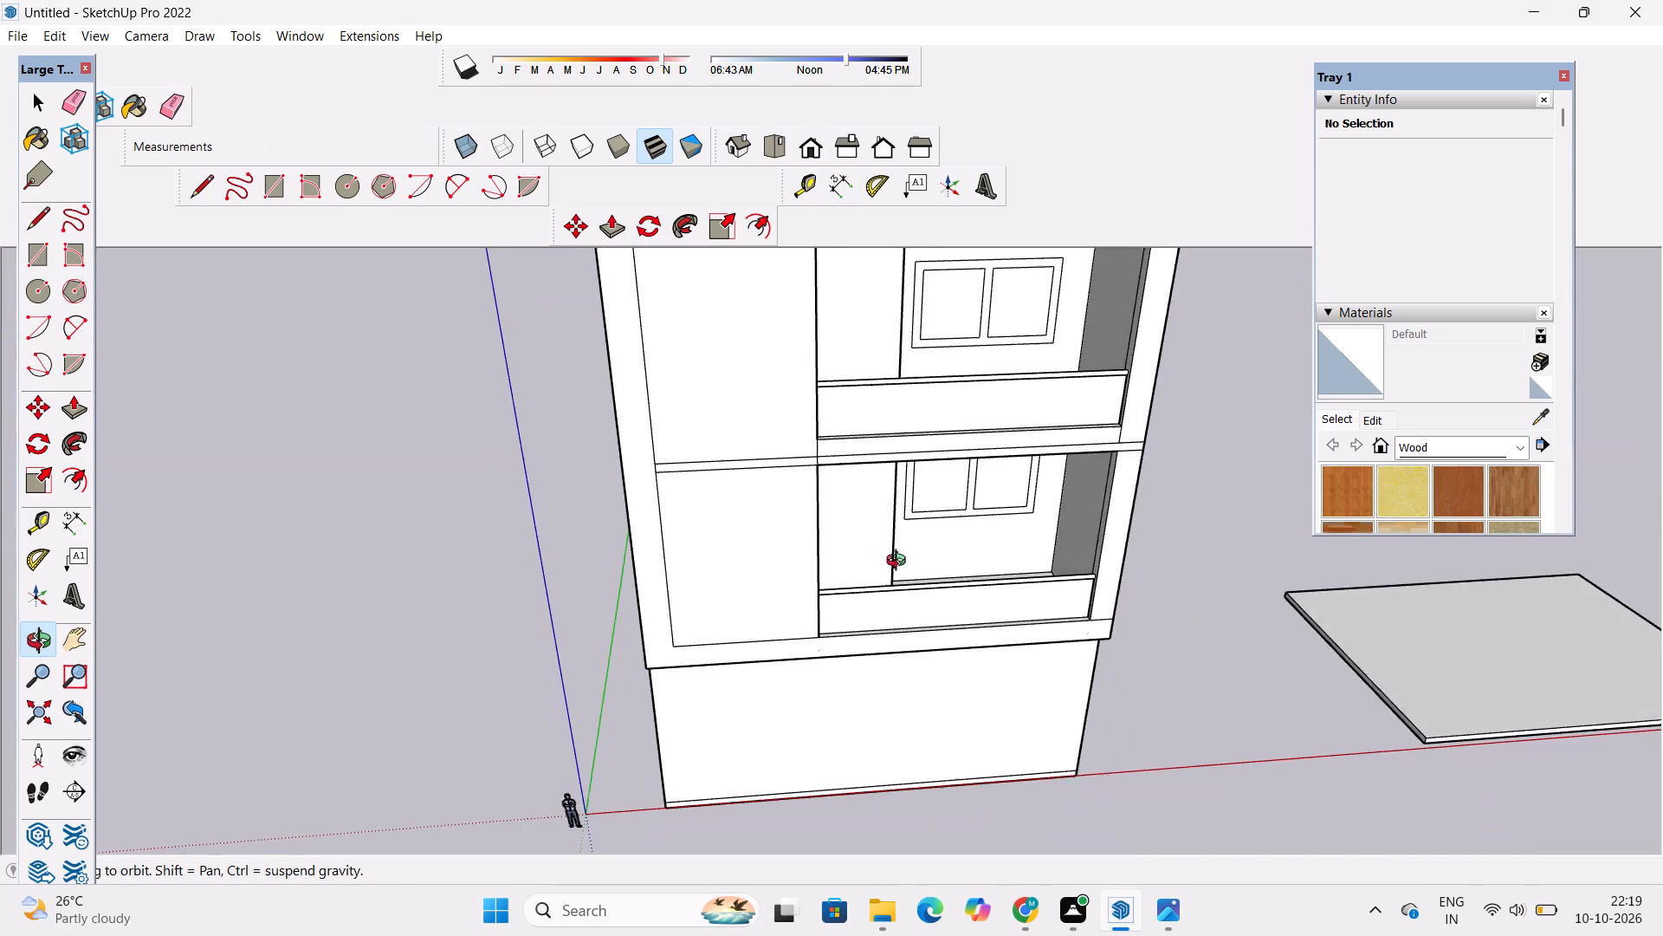
drag(900, 562, 900, 564)
scroll(712, 498, up, 3)
shift+drag(712, 485, 754, 557)
drag(764, 562, 730, 512)
scroll(728, 504, up, 3)
key(e)
drag(747, 445, 762, 517)
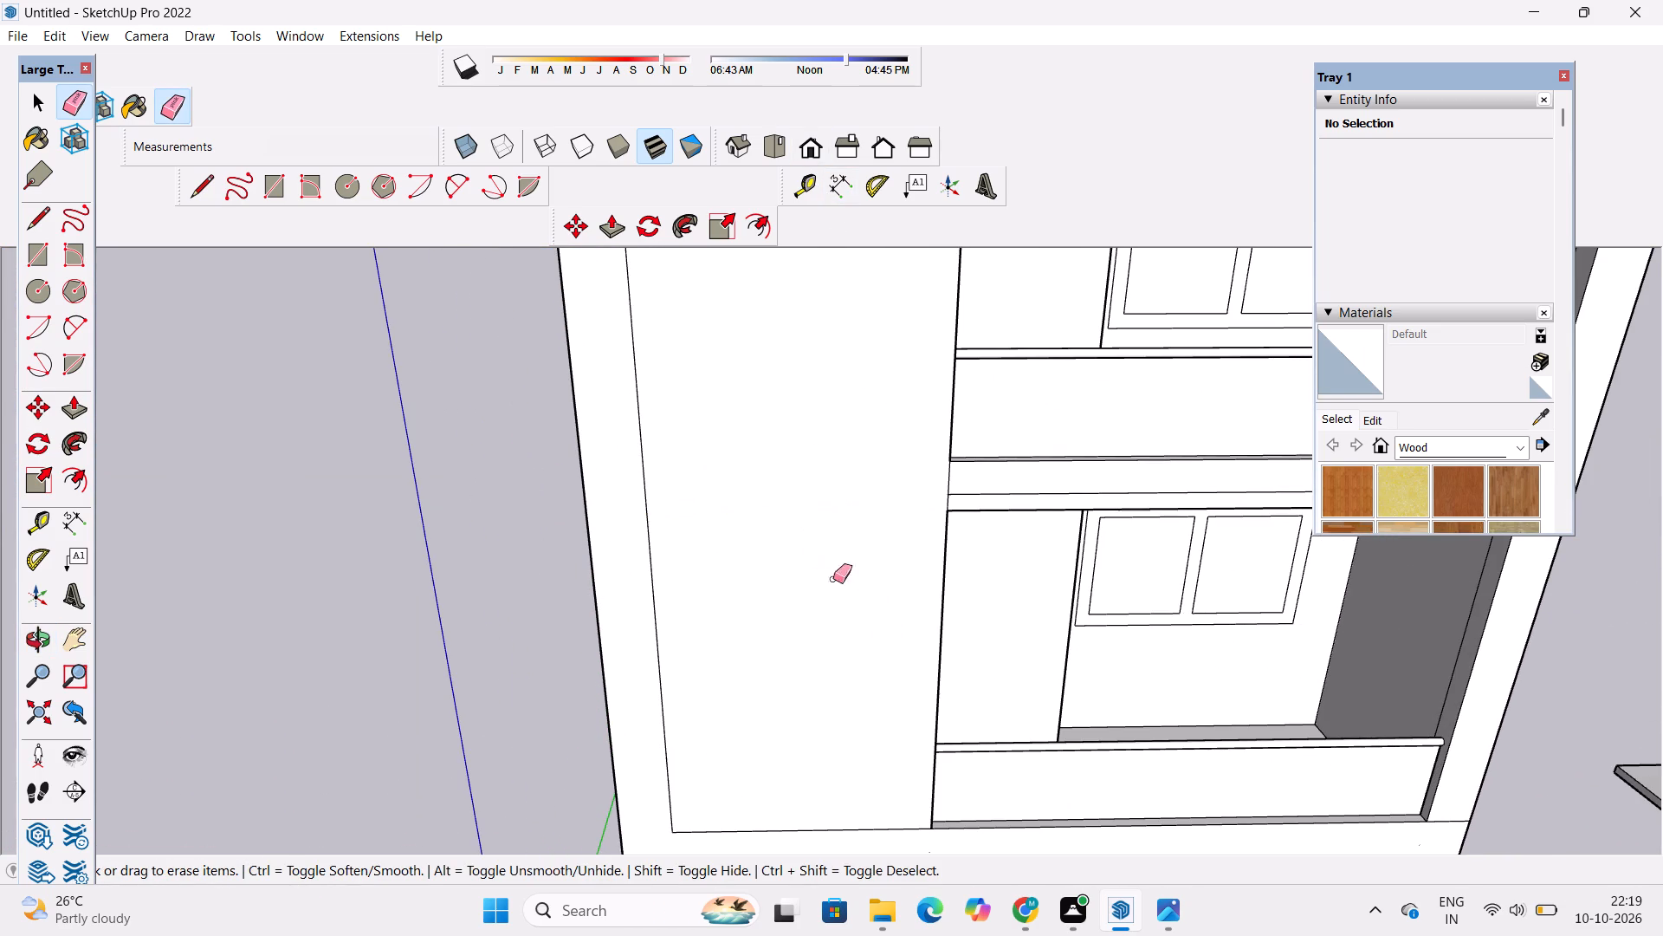
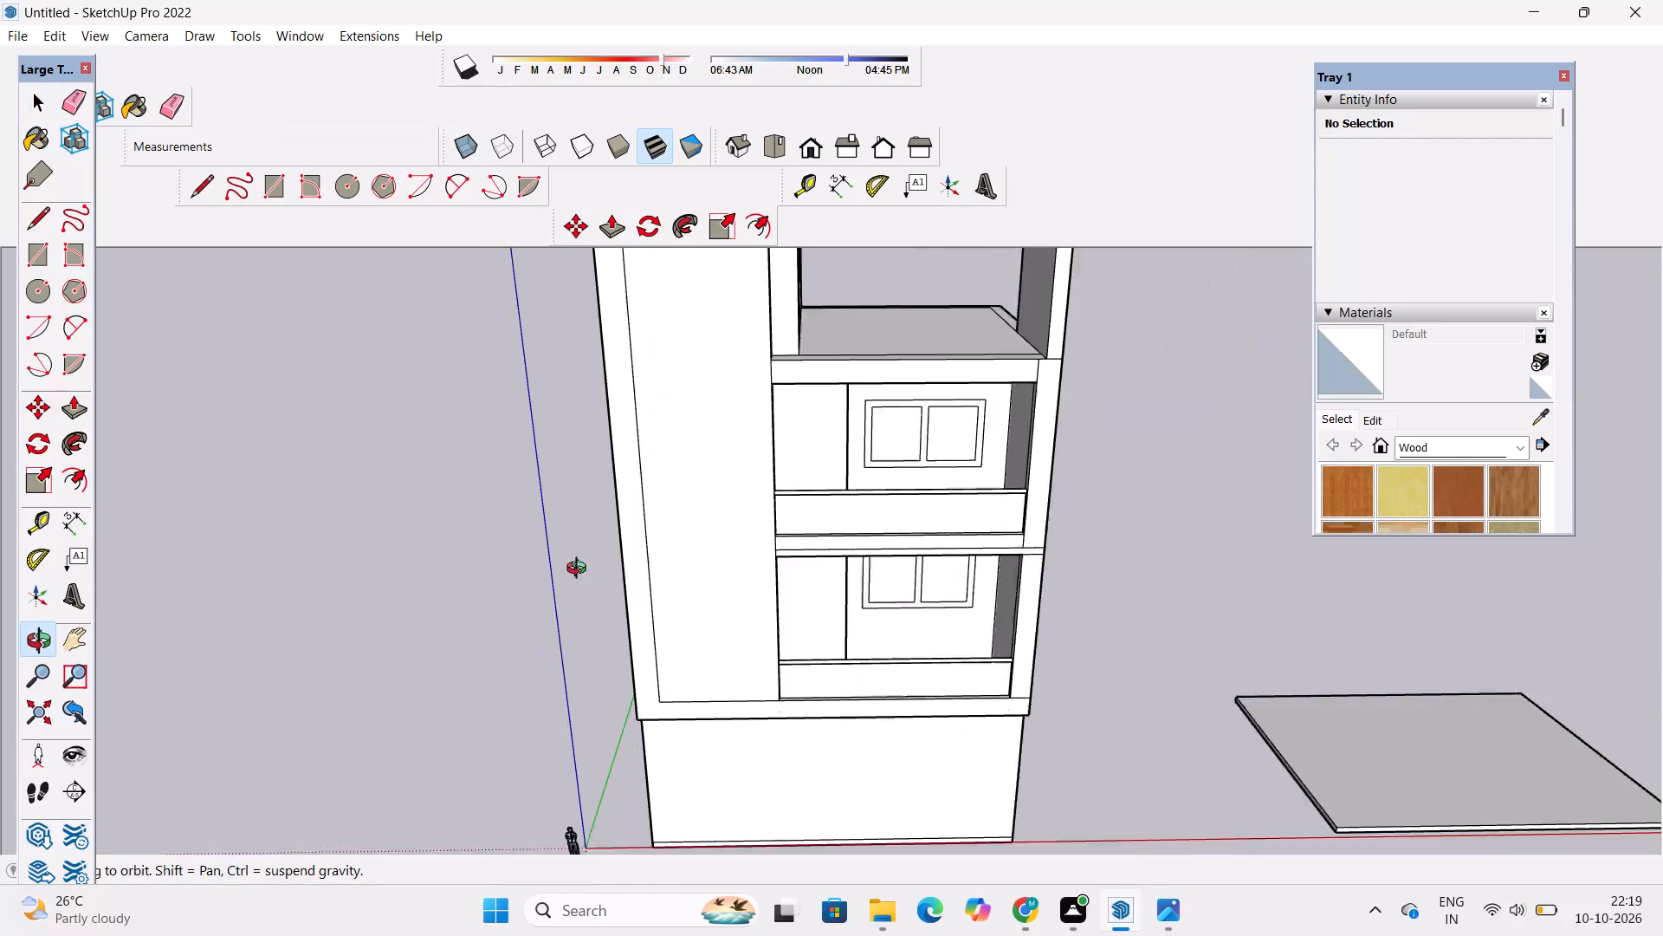
Examine the multi-storey building model from the front and around to its side wall near the origin.
drag(580, 570, 626, 589)
drag(661, 612, 707, 594)
scroll(692, 554, down, 5)
shift+drag(764, 521, 749, 608)
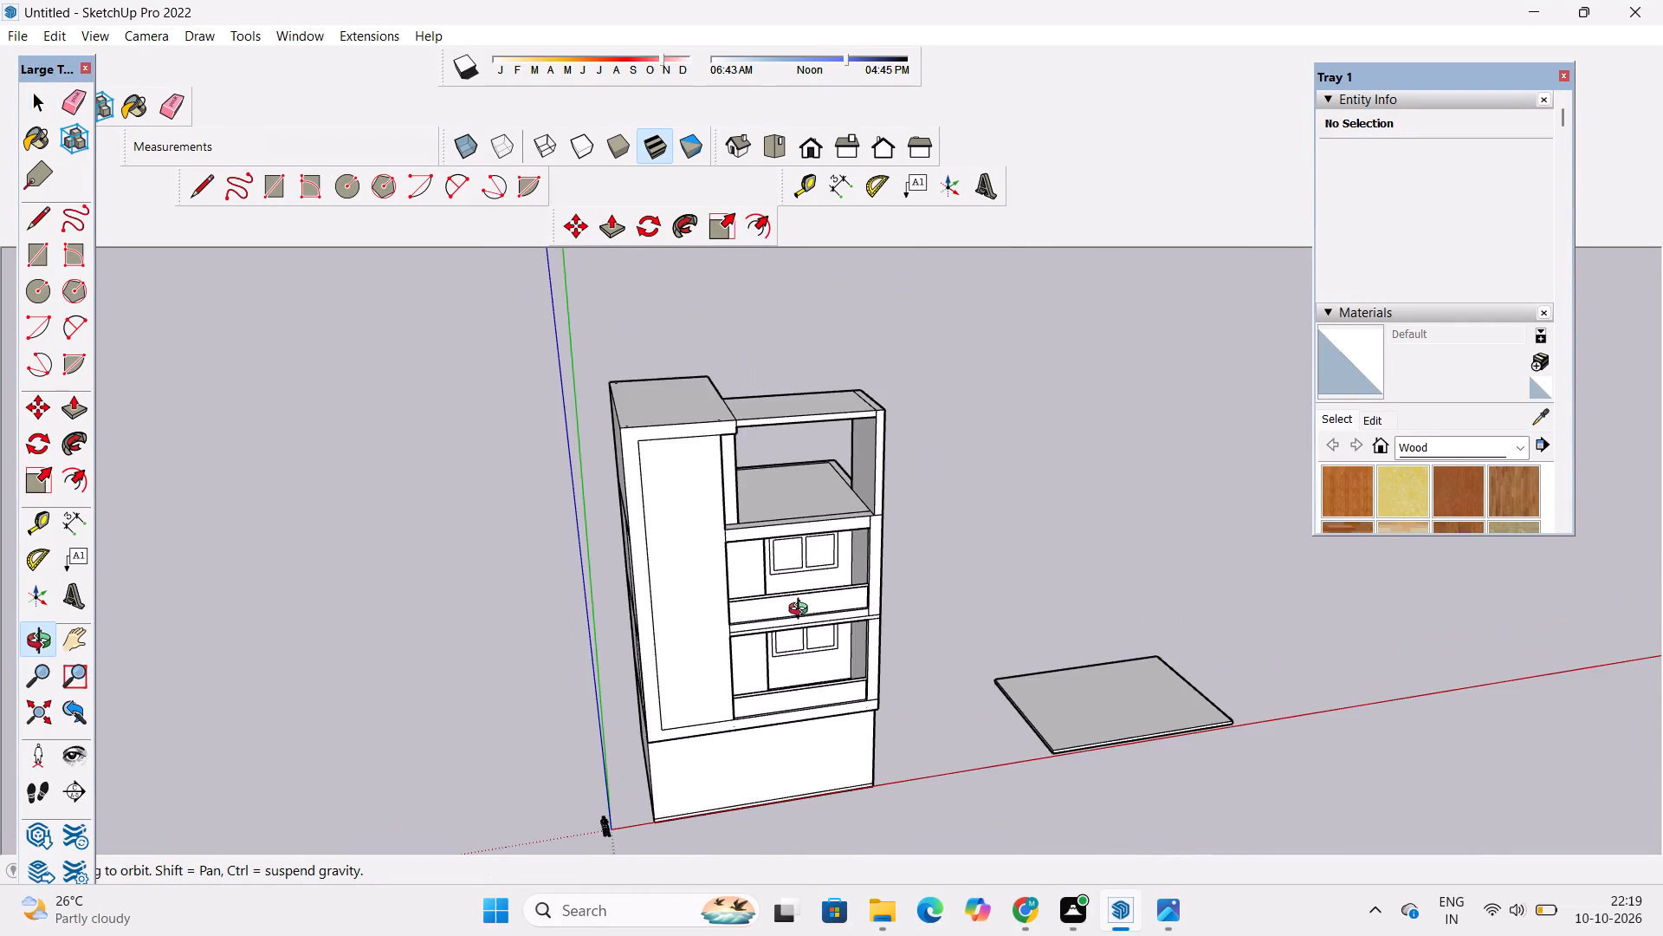
drag(835, 627, 760, 593)
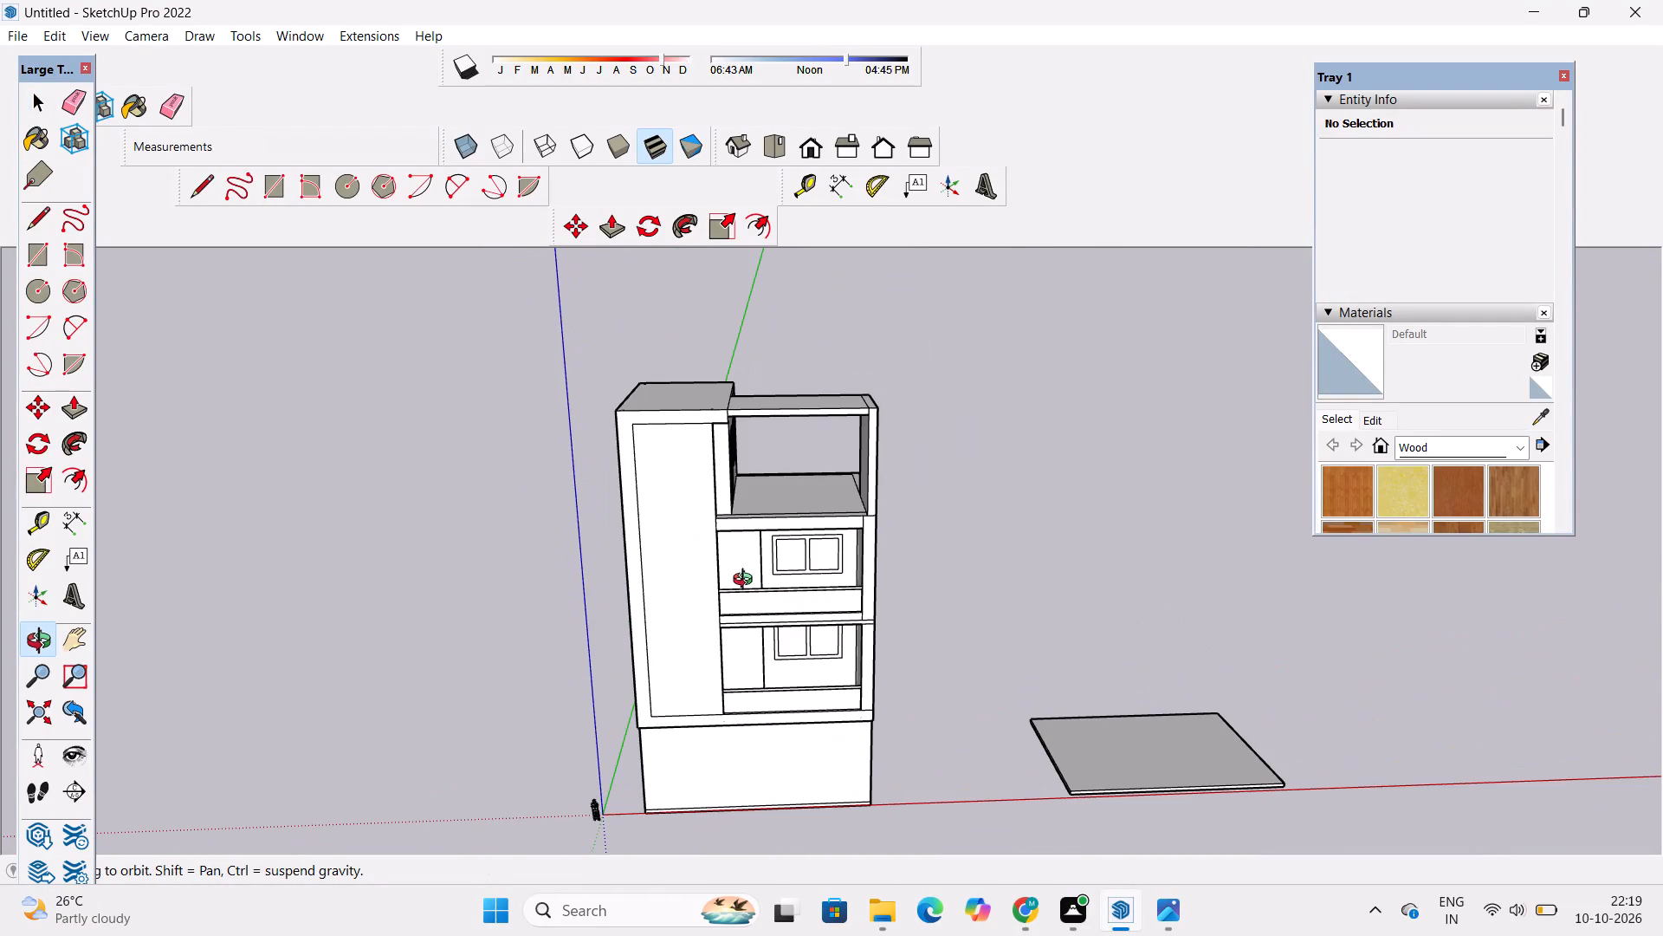
scroll(625, 556, down, 6)
drag(594, 585, 767, 627)
scroll(774, 614, up, 5)
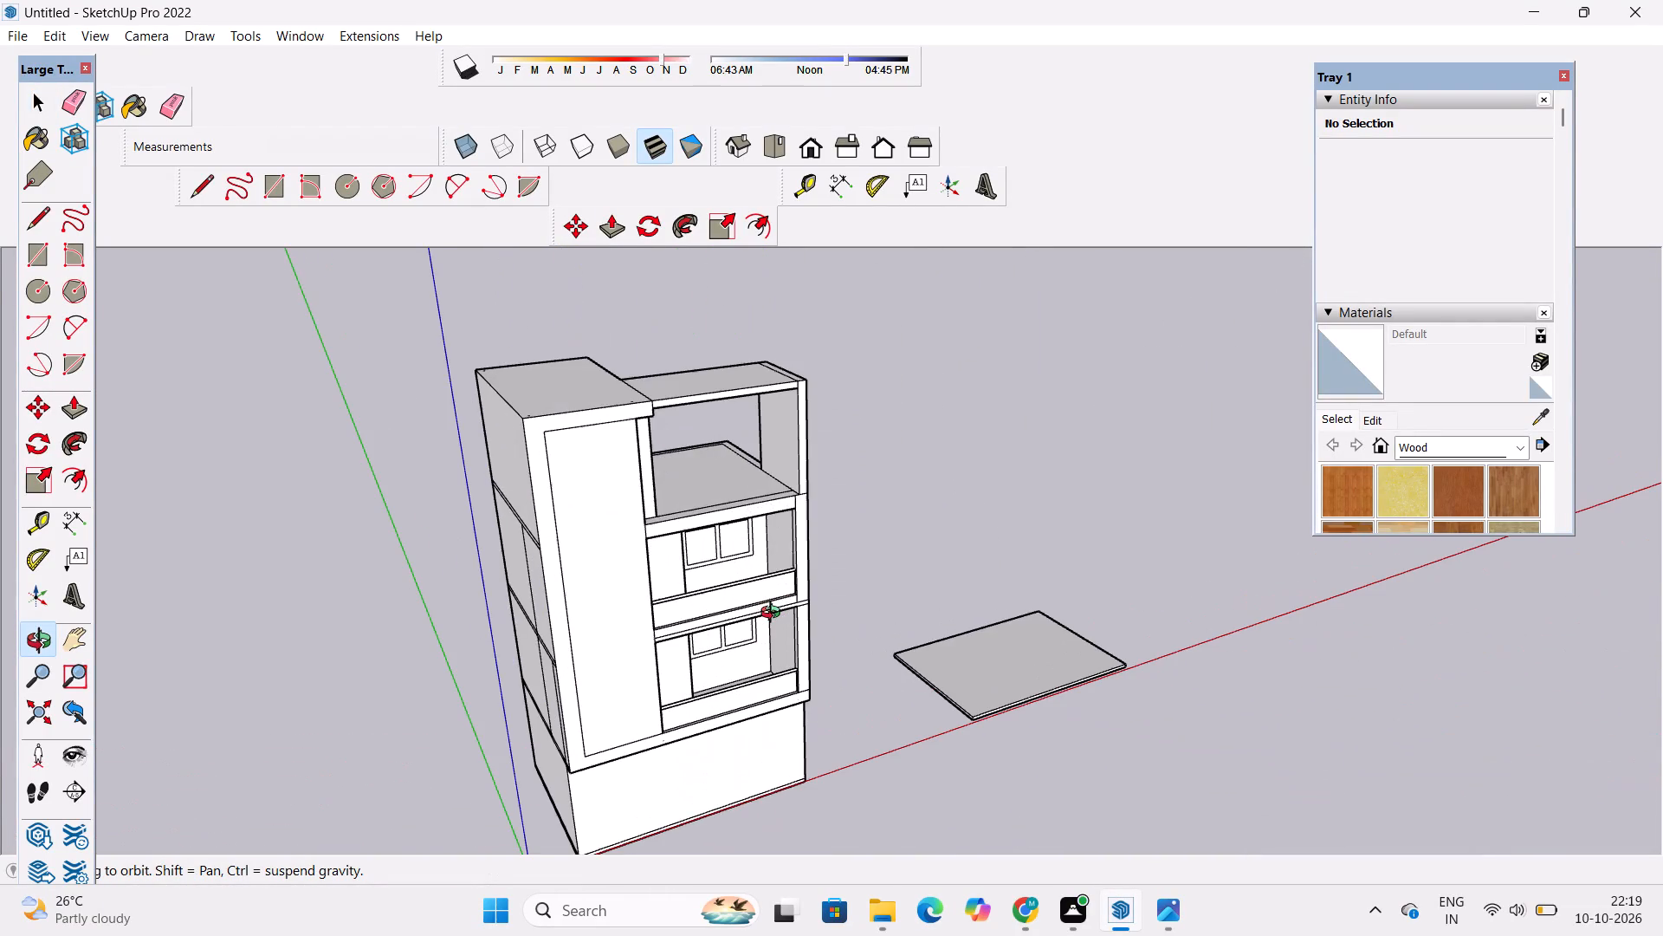
drag(774, 625, 565, 564)
shift+drag(599, 627, 593, 547)
drag(455, 595, 737, 614)
shift+drag(737, 596, 724, 543)
drag(712, 543, 864, 614)
scroll(631, 572, up, 5)
shift+drag(632, 576, 686, 656)
drag(592, 667, 655, 579)
scroll(658, 572, down, 6)
shift+drag(658, 556, 718, 586)
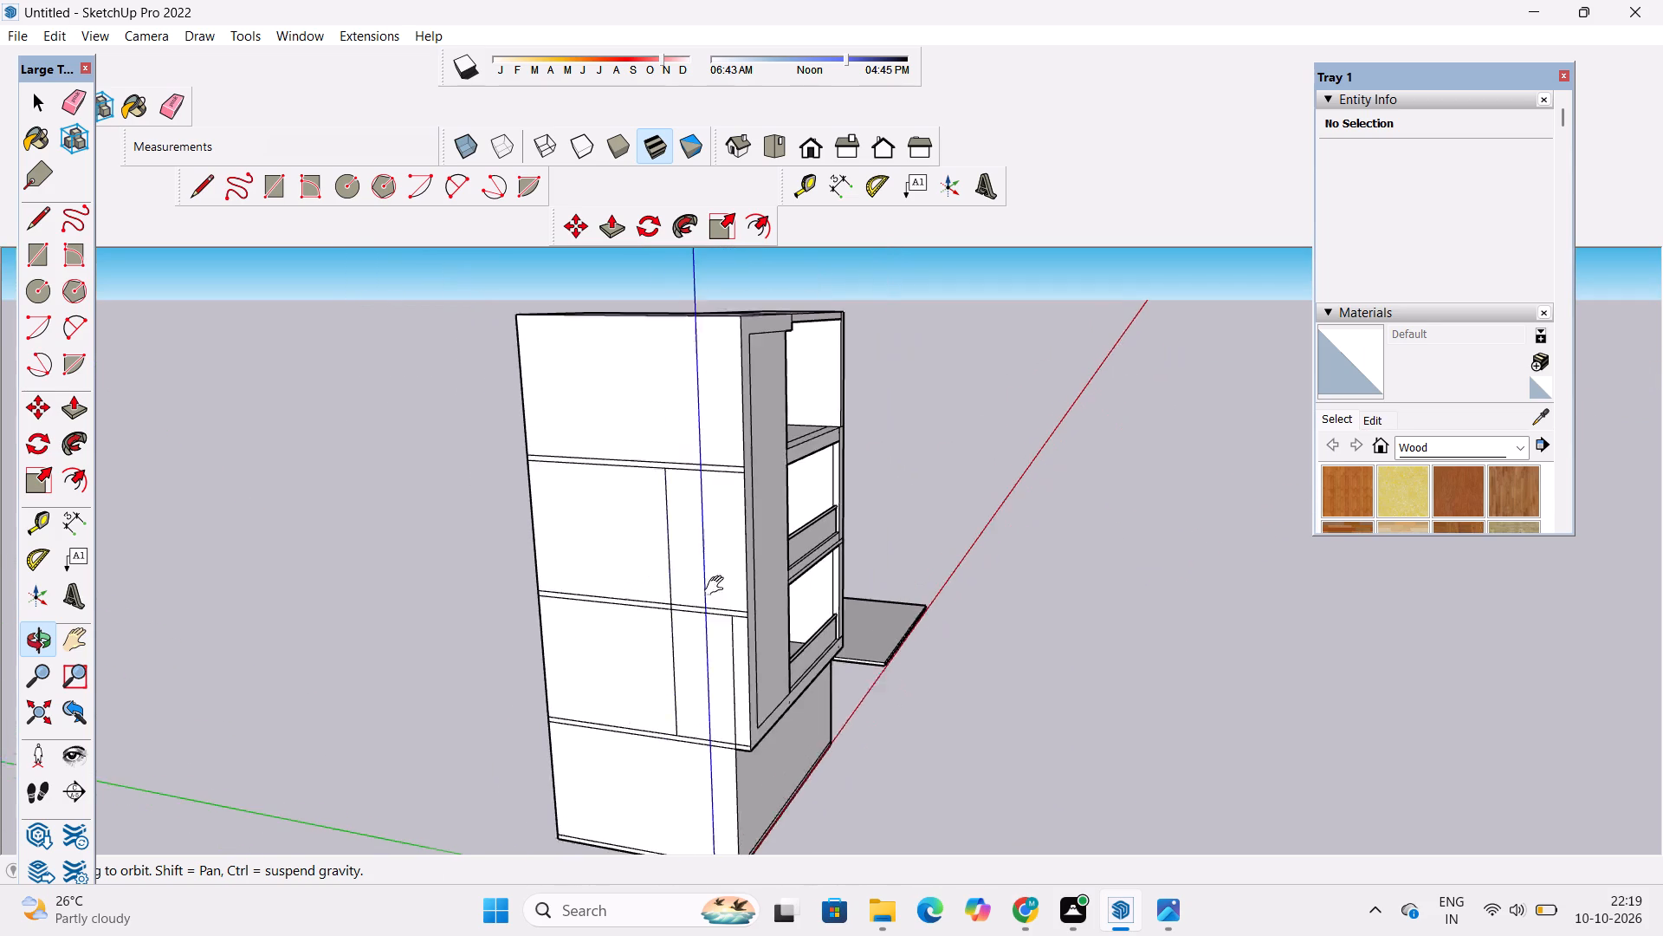
shift+drag(718, 586, 724, 588)
Erase the floor lines and the long vertical line dividing the side wall near the origin.
scroll(700, 613, up, 3)
shift+drag(706, 629, 684, 487)
drag(689, 491, 767, 528)
scroll(667, 565, down, 3)
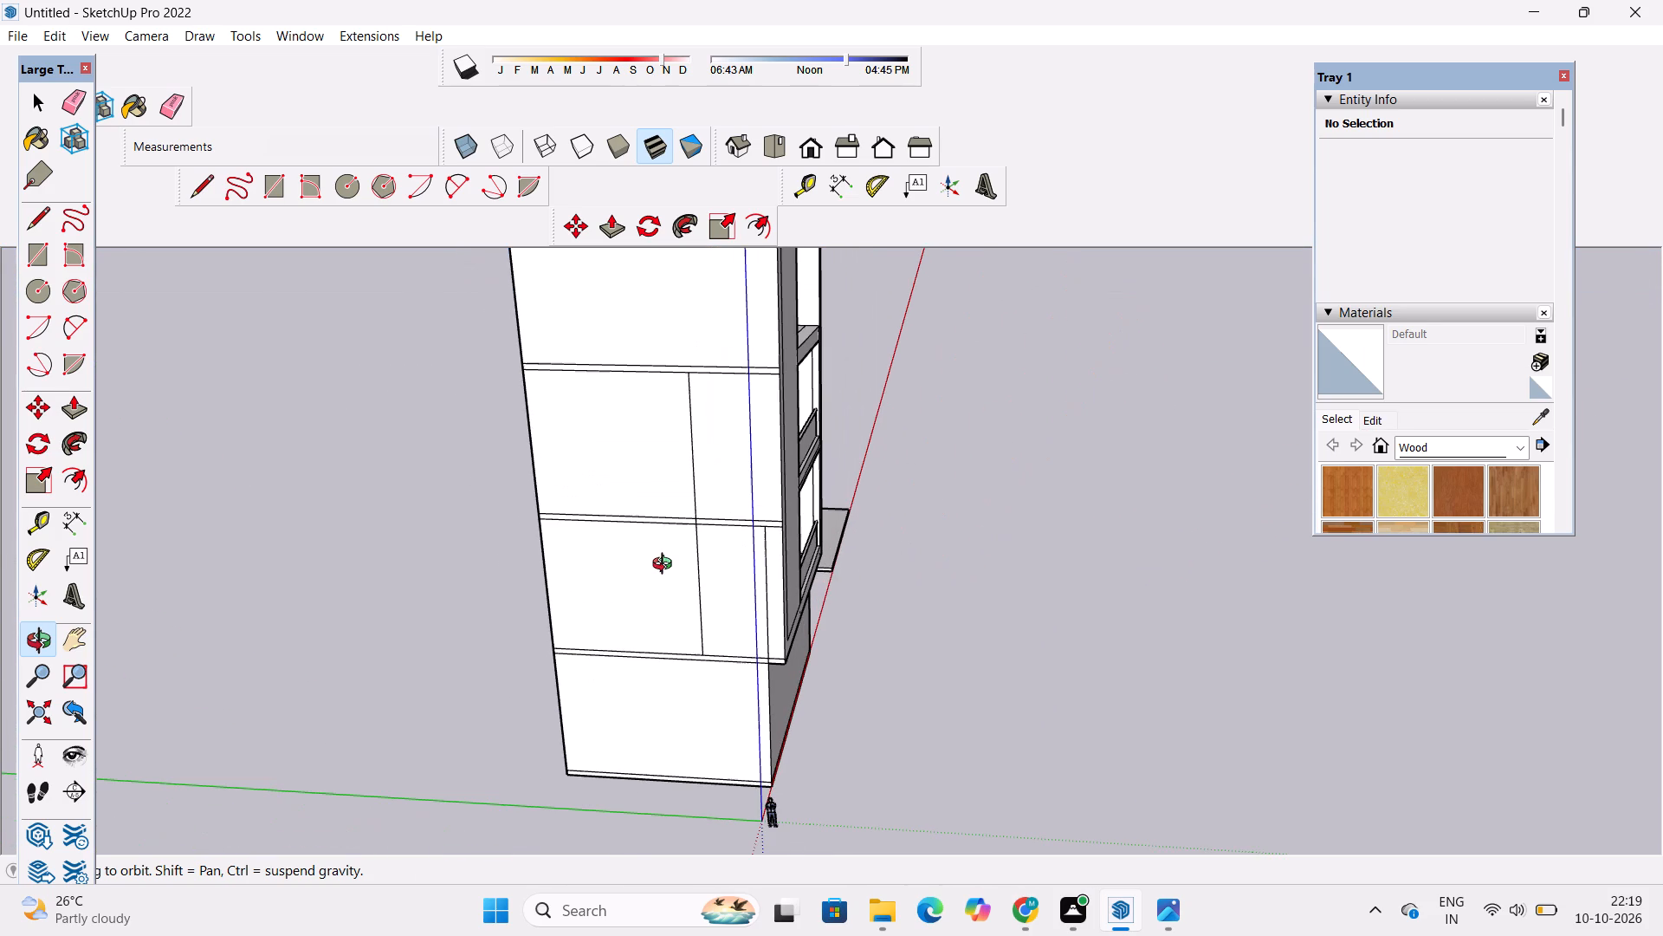
key(e)
drag(630, 354, 633, 386)
drag(670, 367, 706, 371)
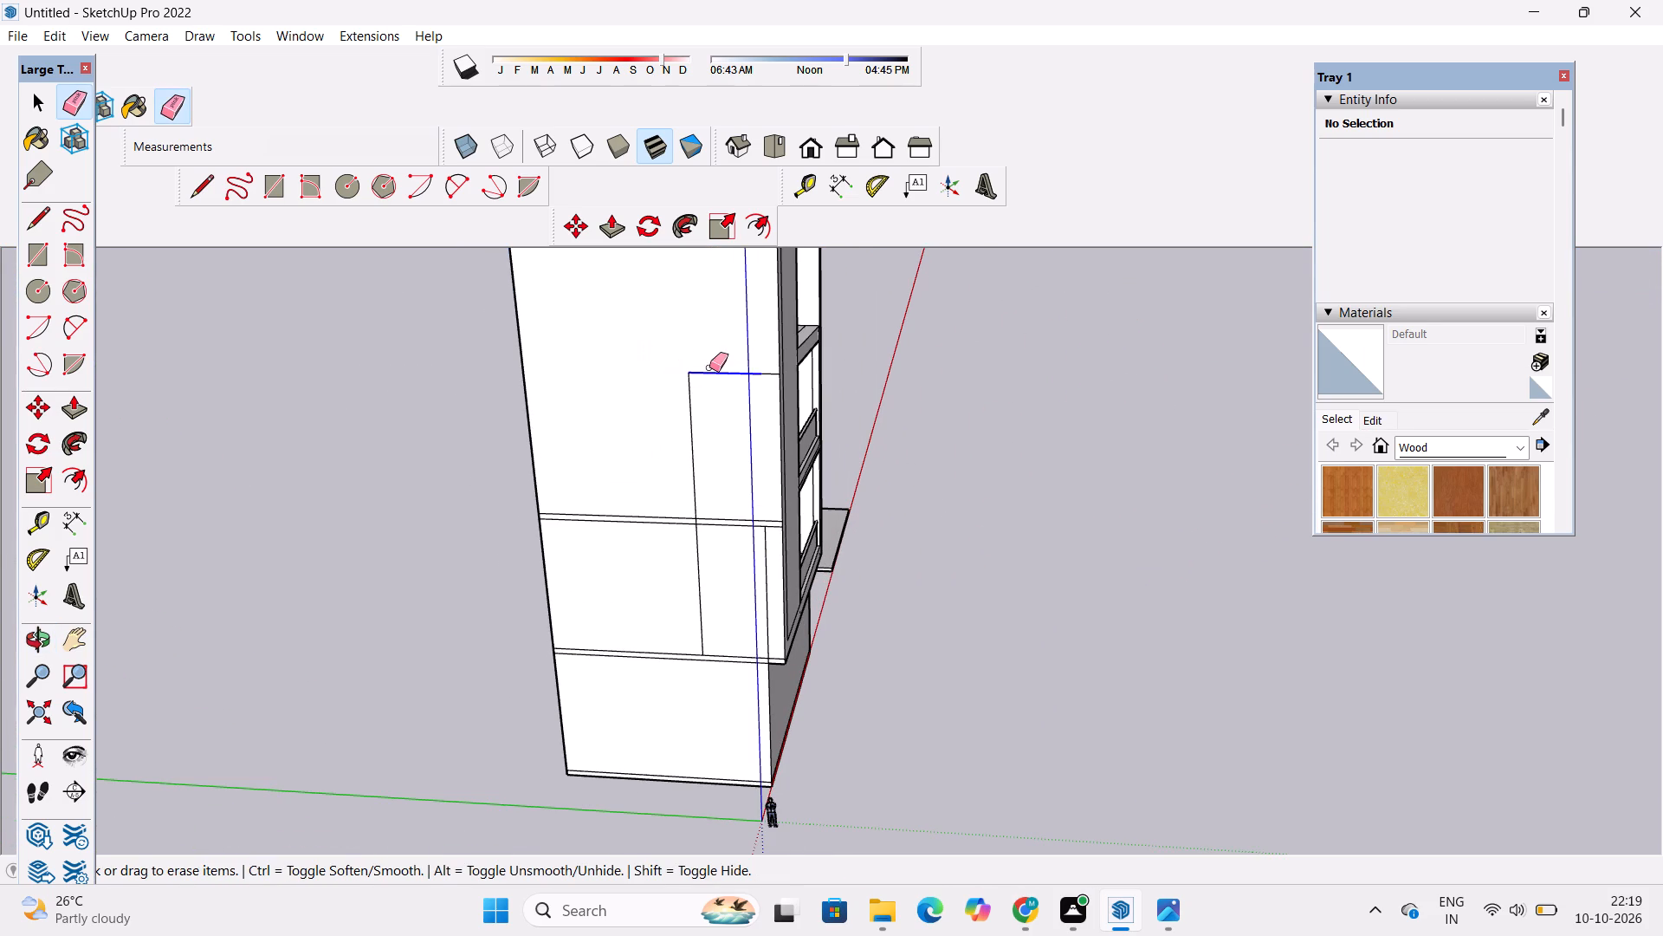
drag(709, 367, 691, 525)
drag(704, 494, 697, 517)
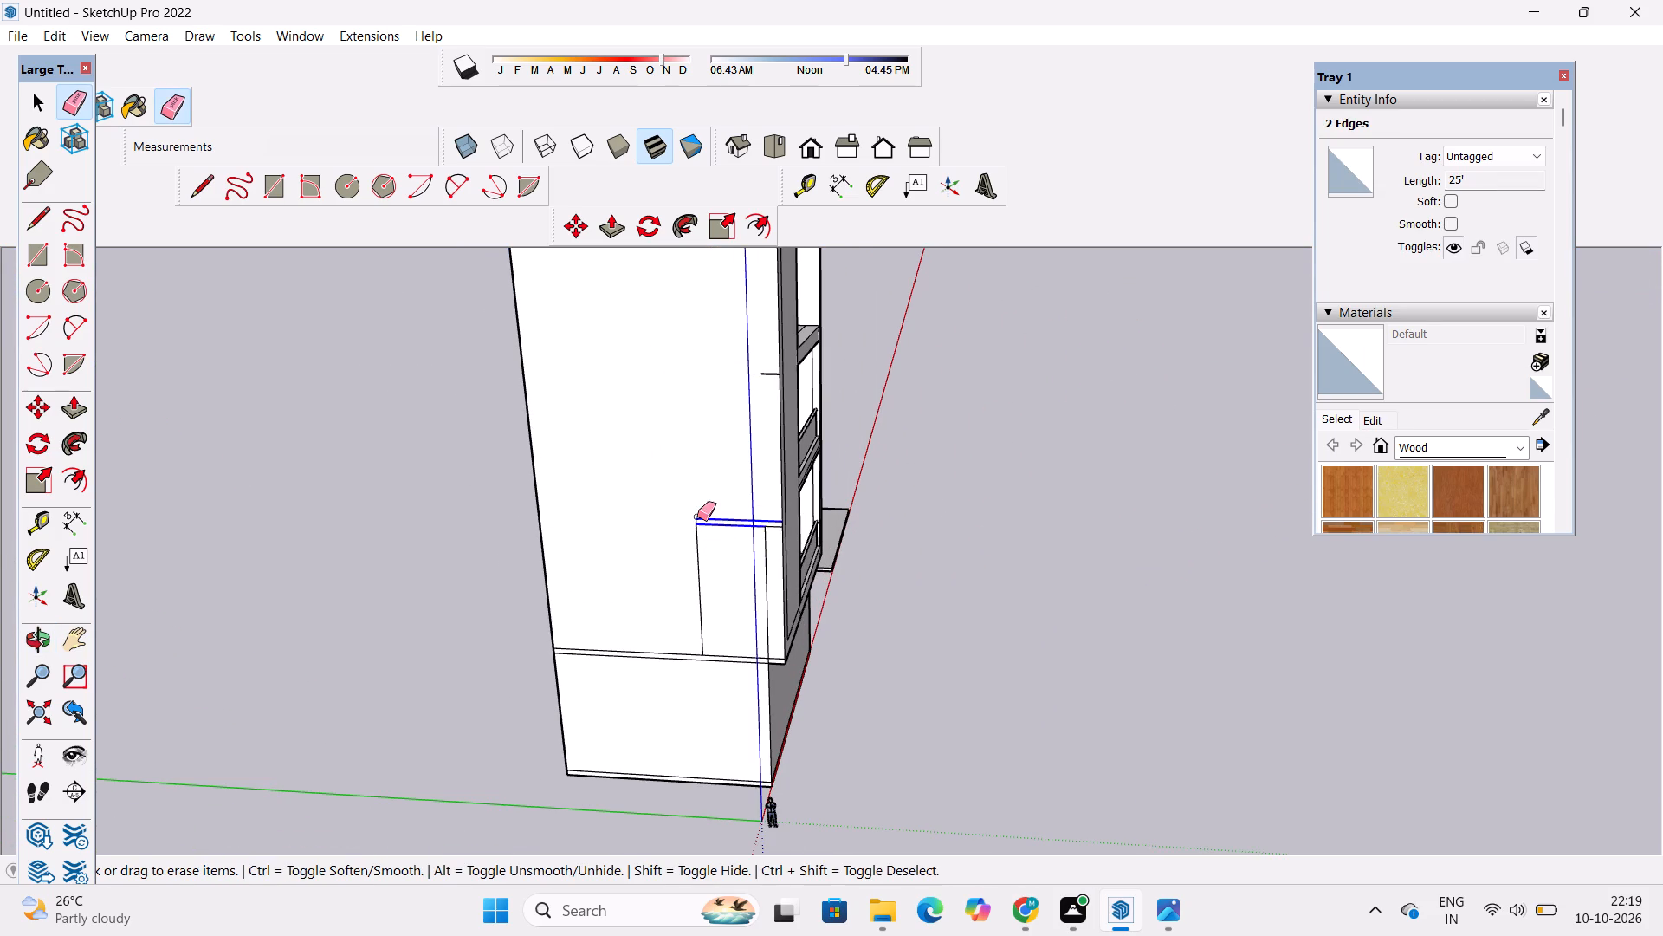
drag(697, 517, 695, 555)
drag(684, 591, 699, 689)
scroll(758, 486, up, 4)
scroll(786, 380, up, 1)
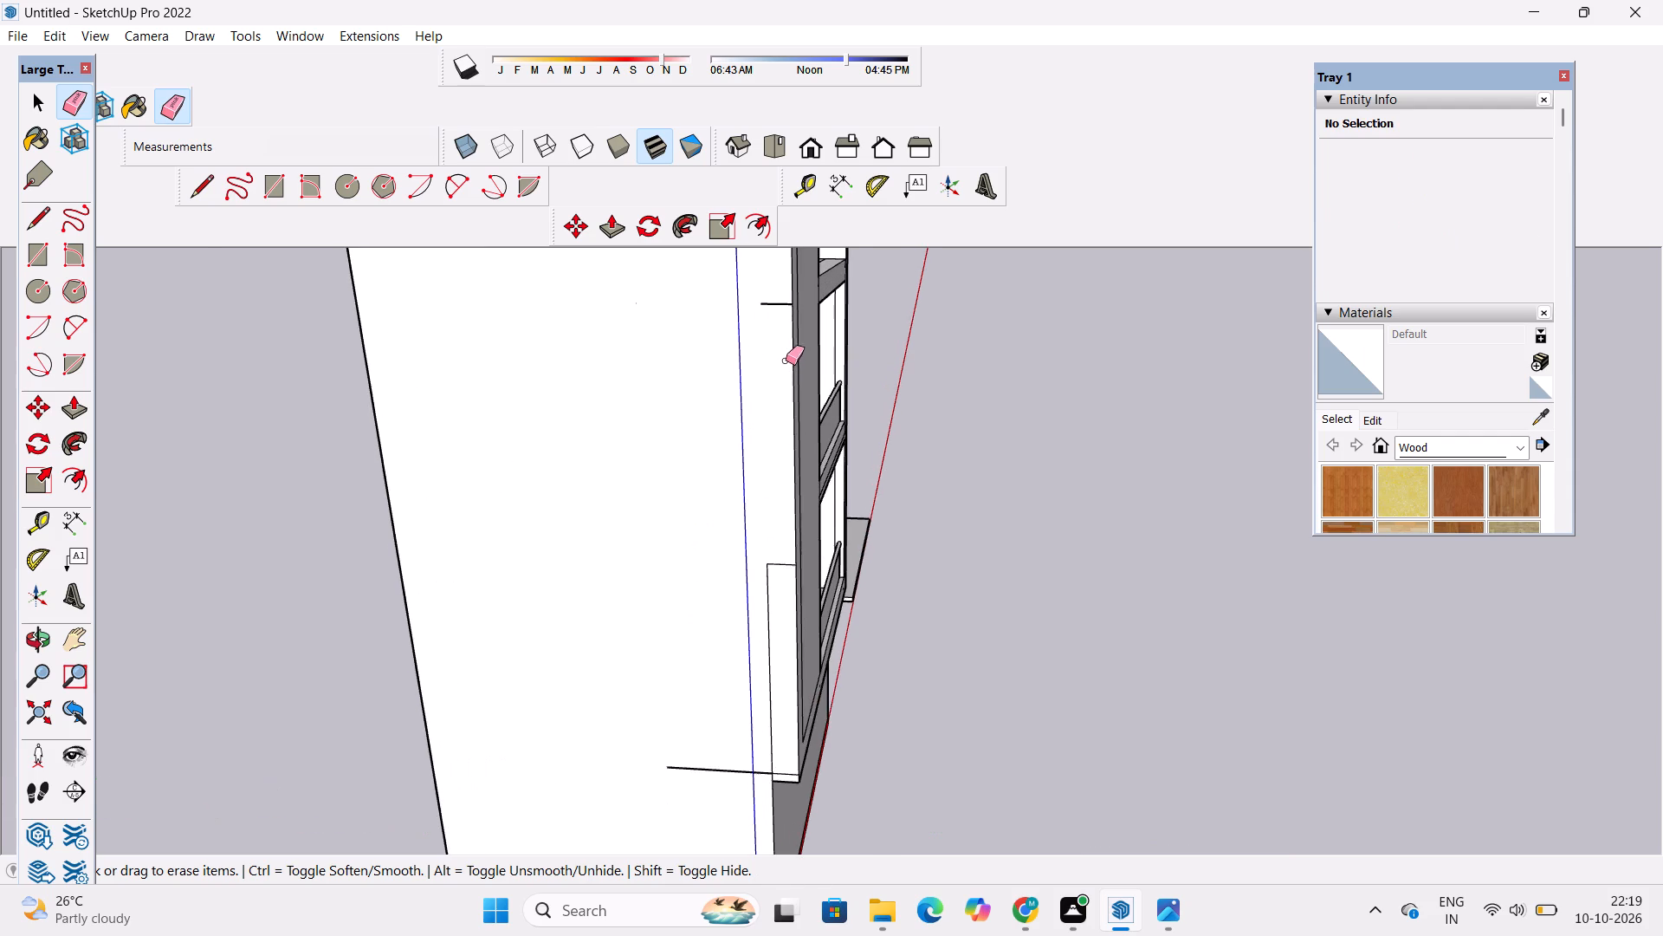
Erase the leftover short line stubs and the narrow vertical strip outline beside the side wall's front corner.
scroll(786, 361, down, 4)
drag(774, 318, 774, 329)
scroll(813, 649, up, 4)
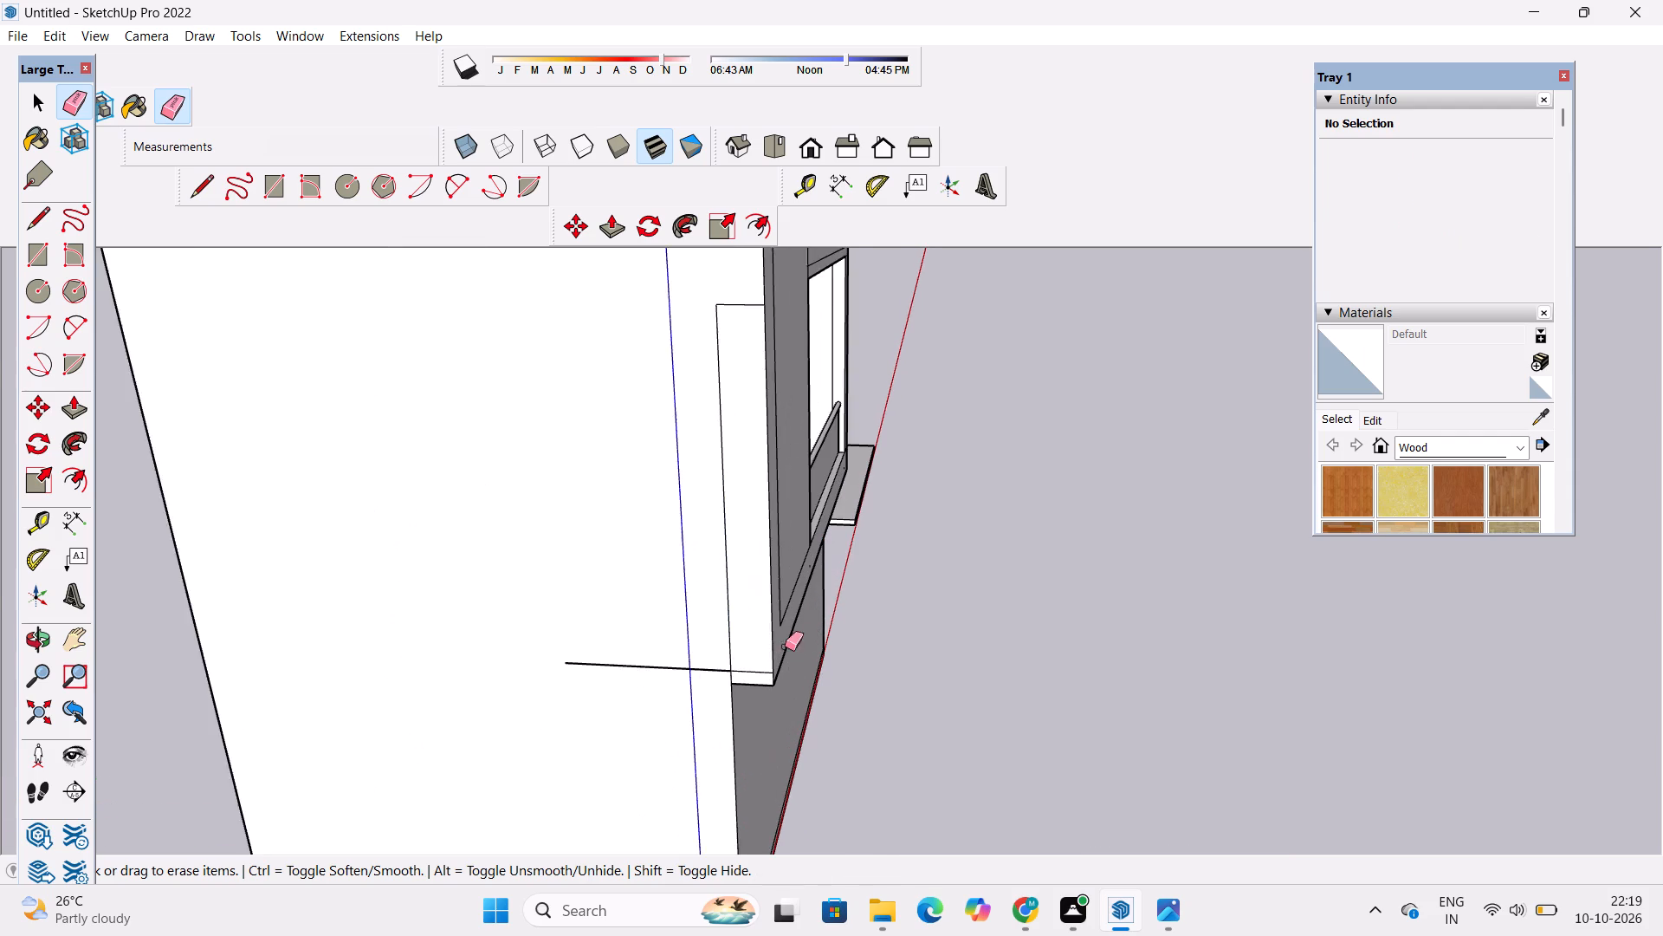
scroll(785, 647, up, 4)
drag(705, 634, 706, 686)
drag(740, 614, 734, 661)
drag(747, 654, 756, 672)
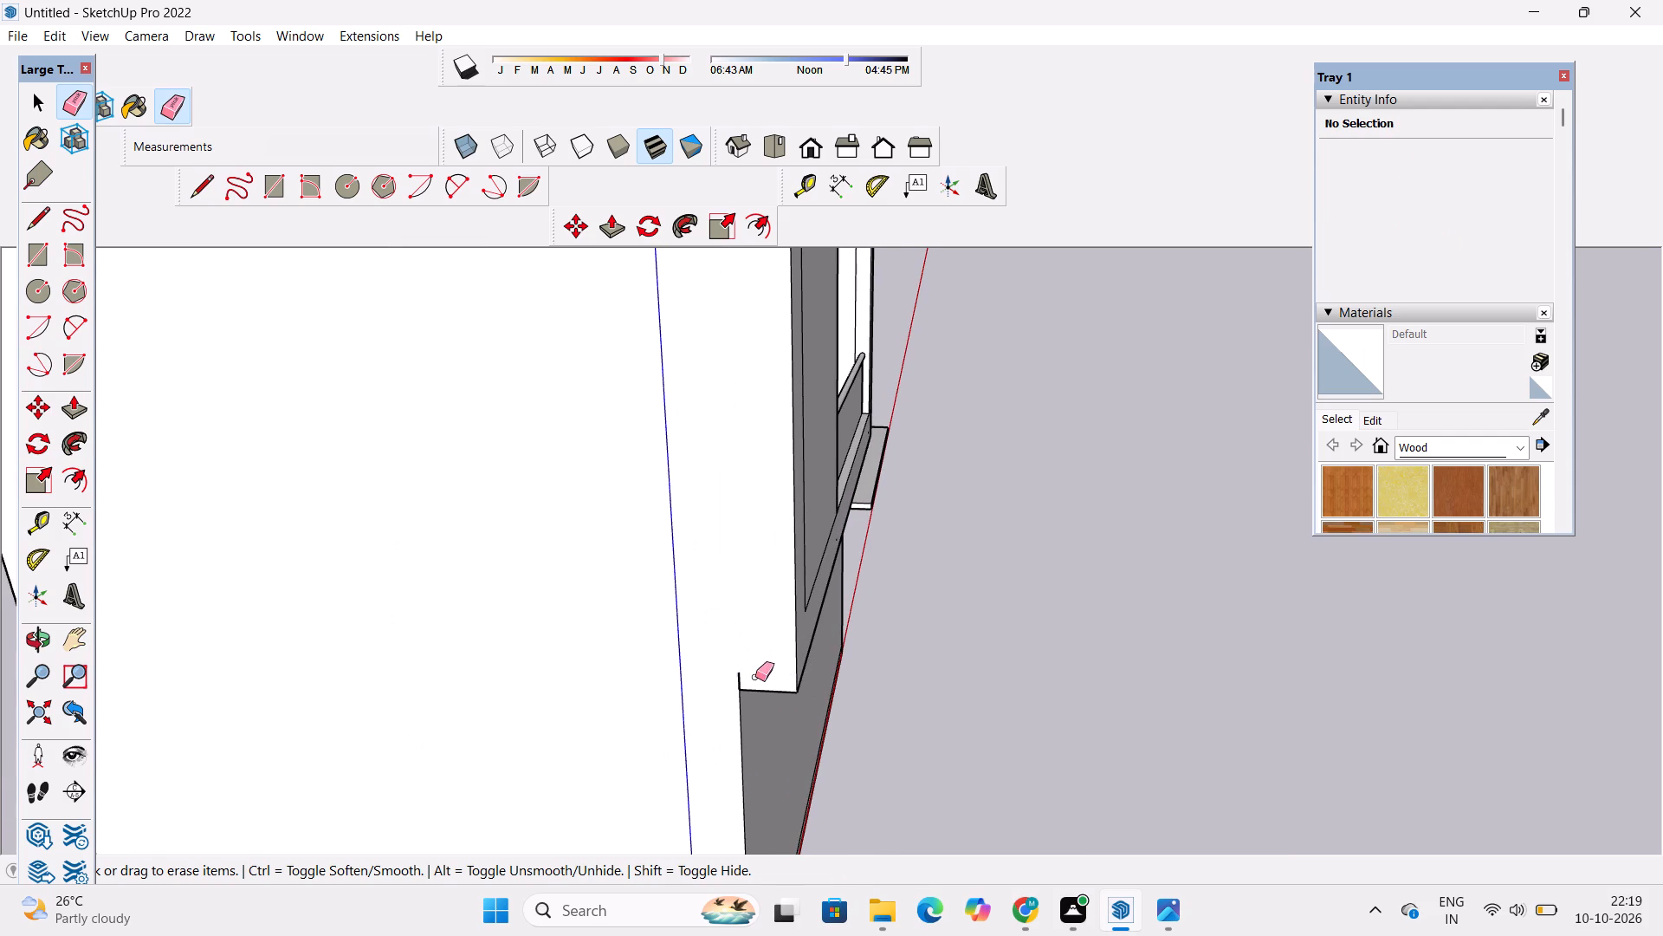
scroll(755, 677, up, 8)
drag(738, 650, 712, 693)
scroll(671, 842, down, 17)
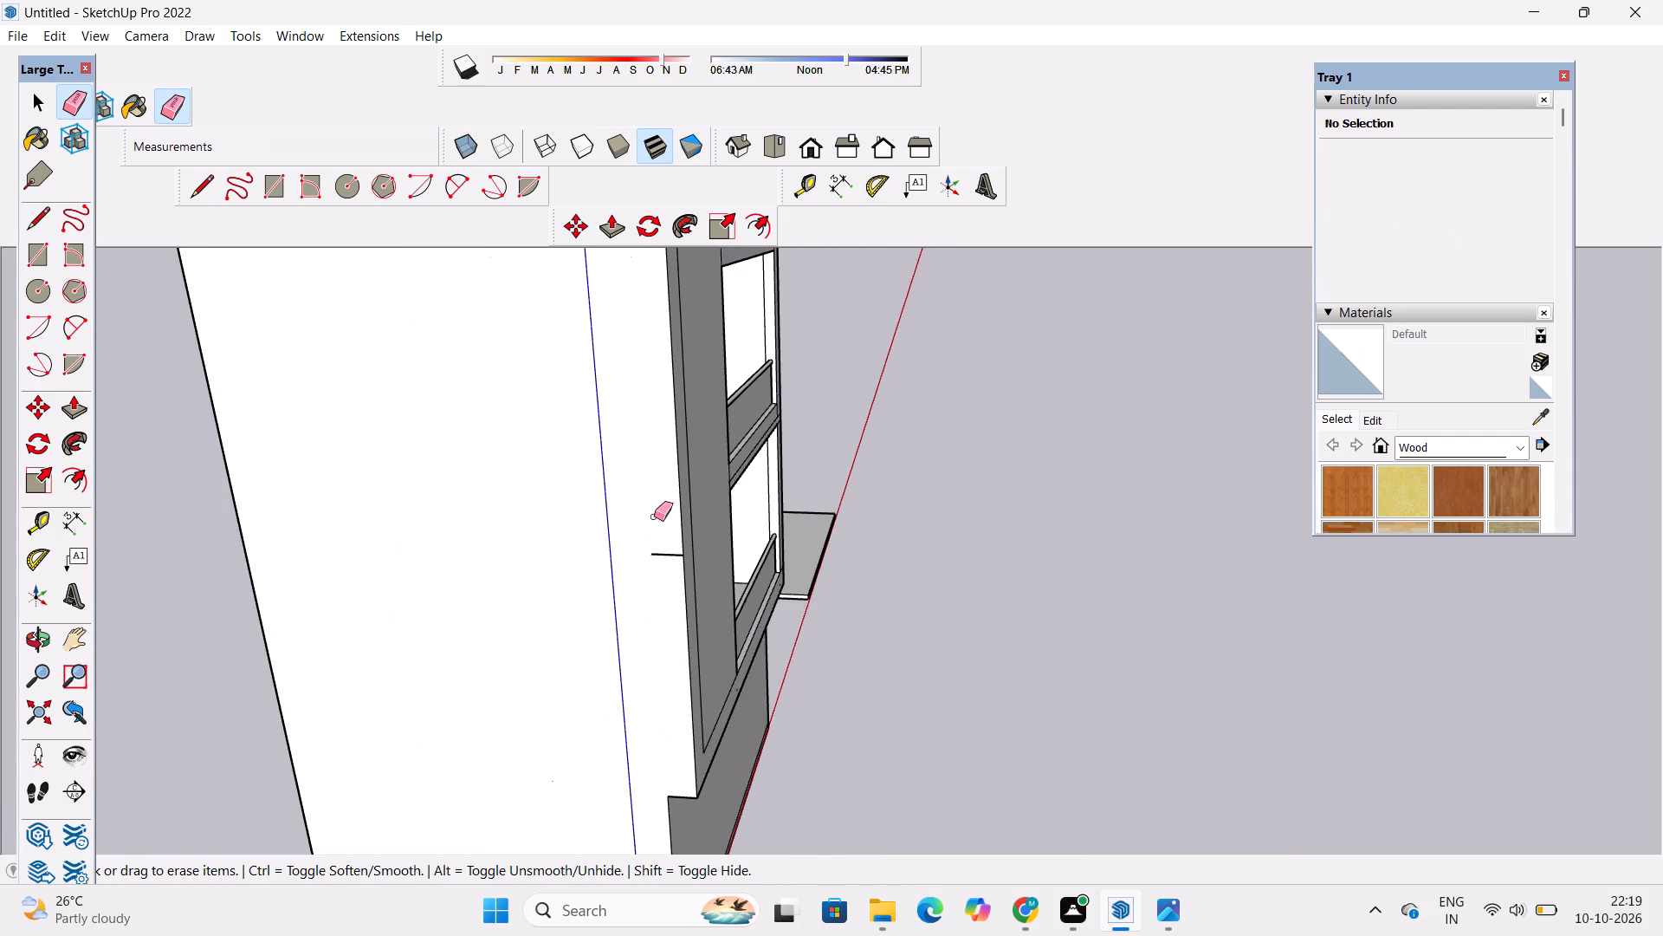
scroll(654, 517, up, 7)
drag(668, 562, 676, 651)
key(space)
Erase the upper segments of the outer circle around the end of the round balcony rail where it meets the post.
key(o)
drag(916, 727, 154, 623)
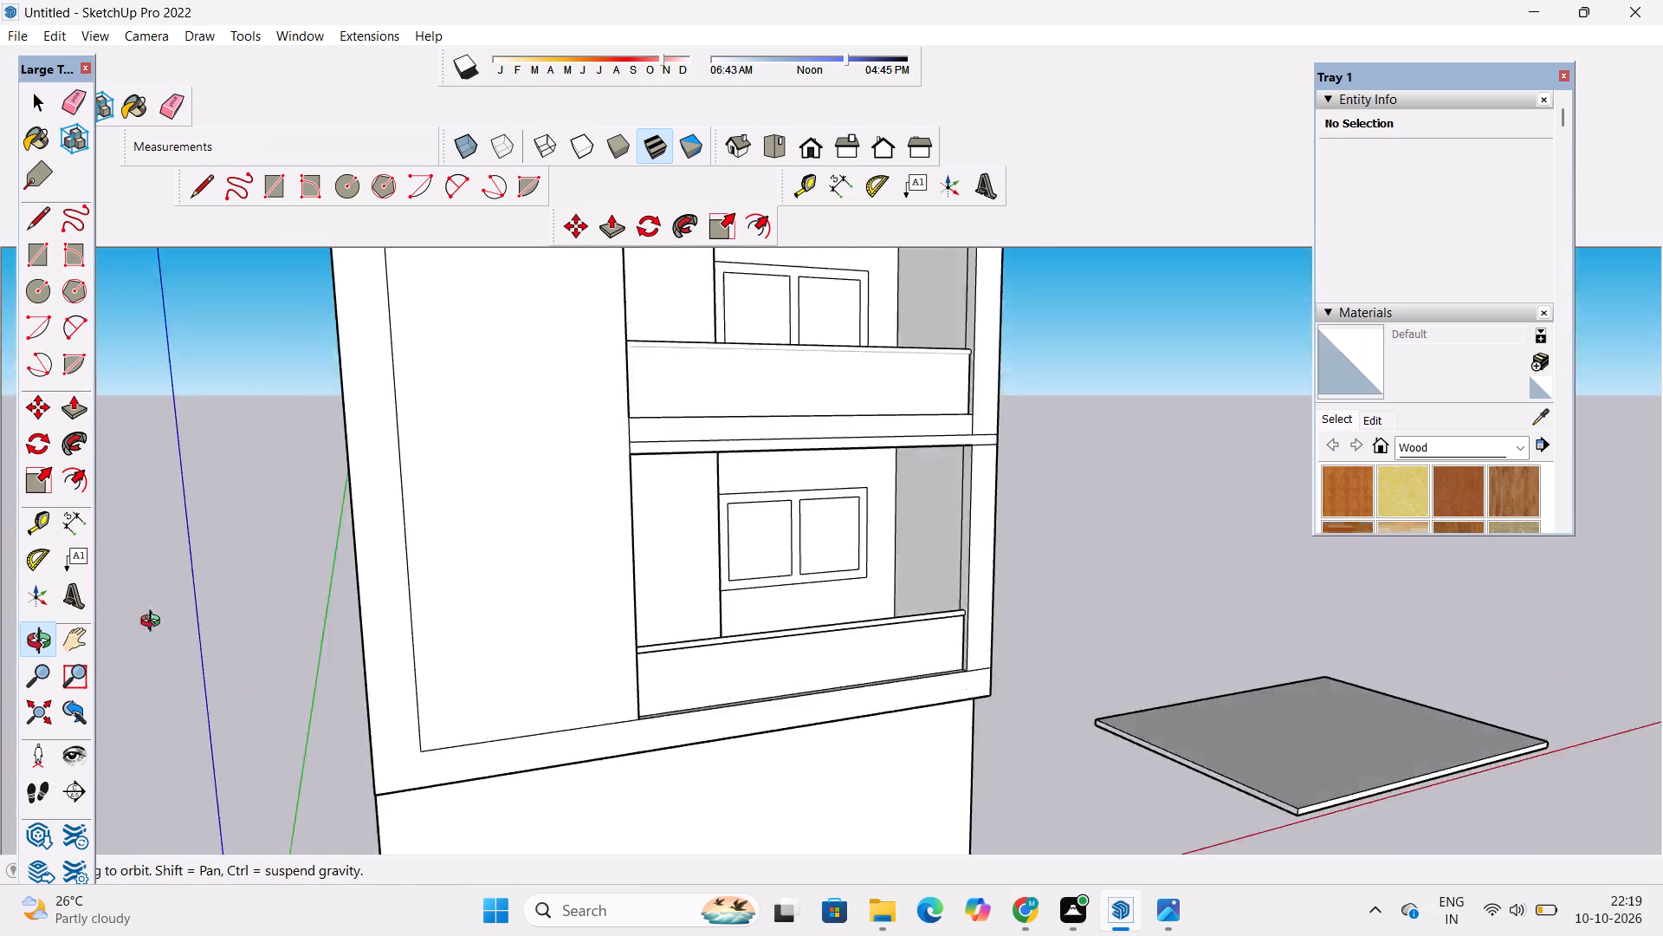
drag(154, 623, 0, 574)
drag(1246, 602, 1104, 800)
scroll(864, 529, up, 11)
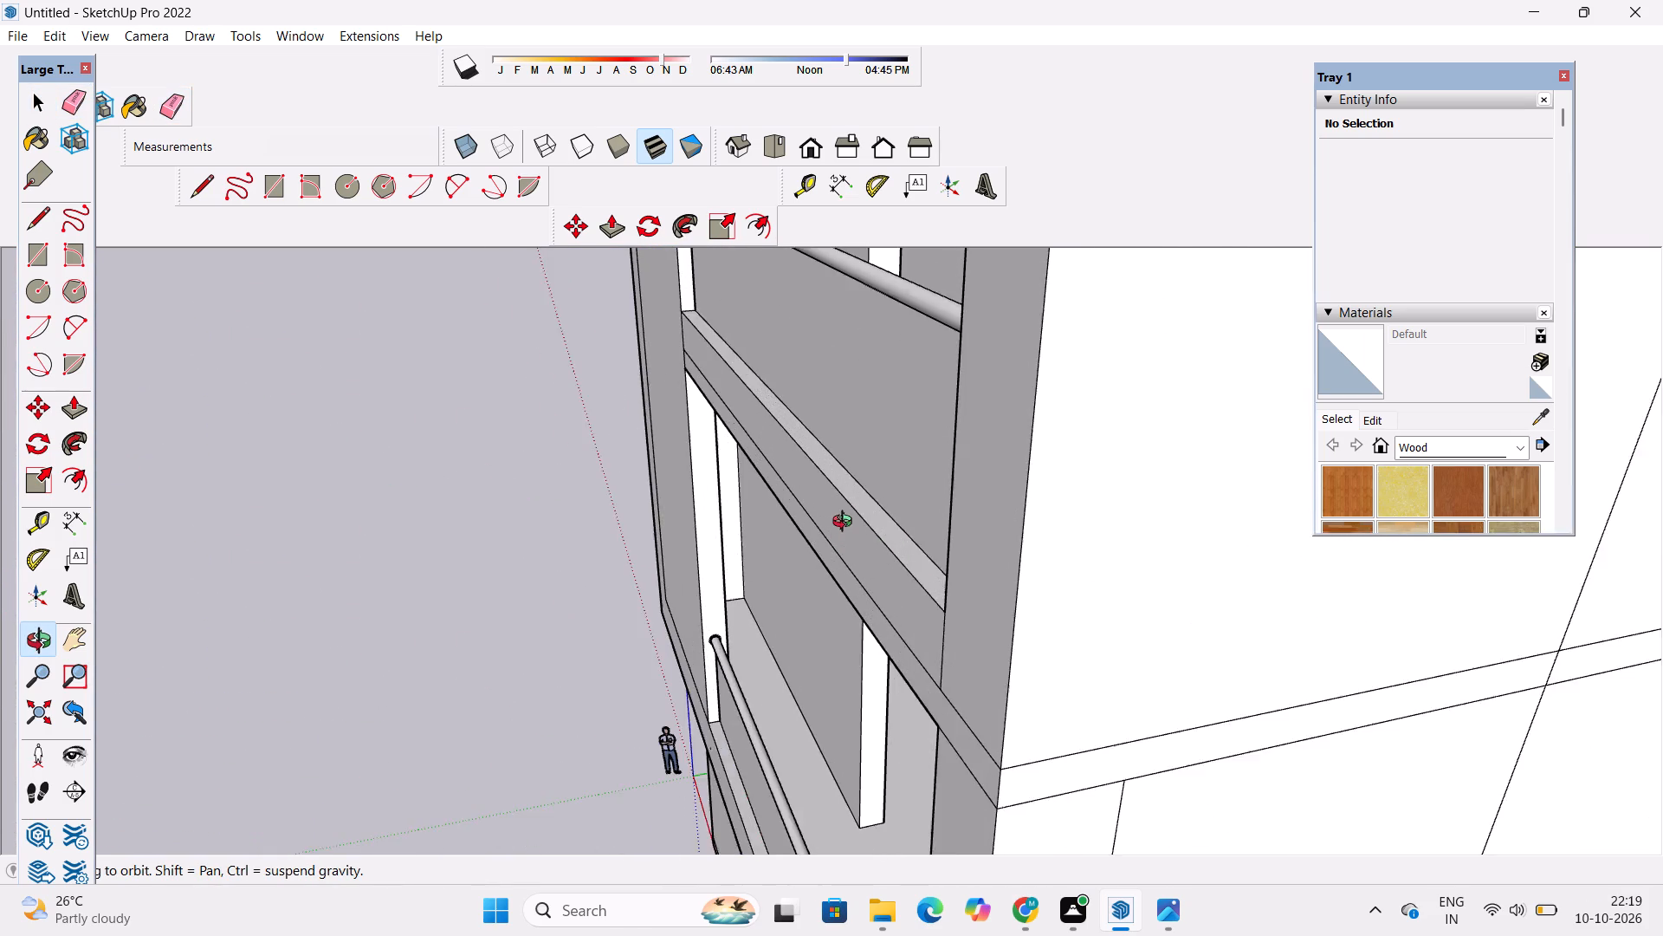
scroll(846, 523, up, 6)
drag(814, 724, 896, 644)
scroll(843, 627, up, 9)
drag(835, 626, 778, 640)
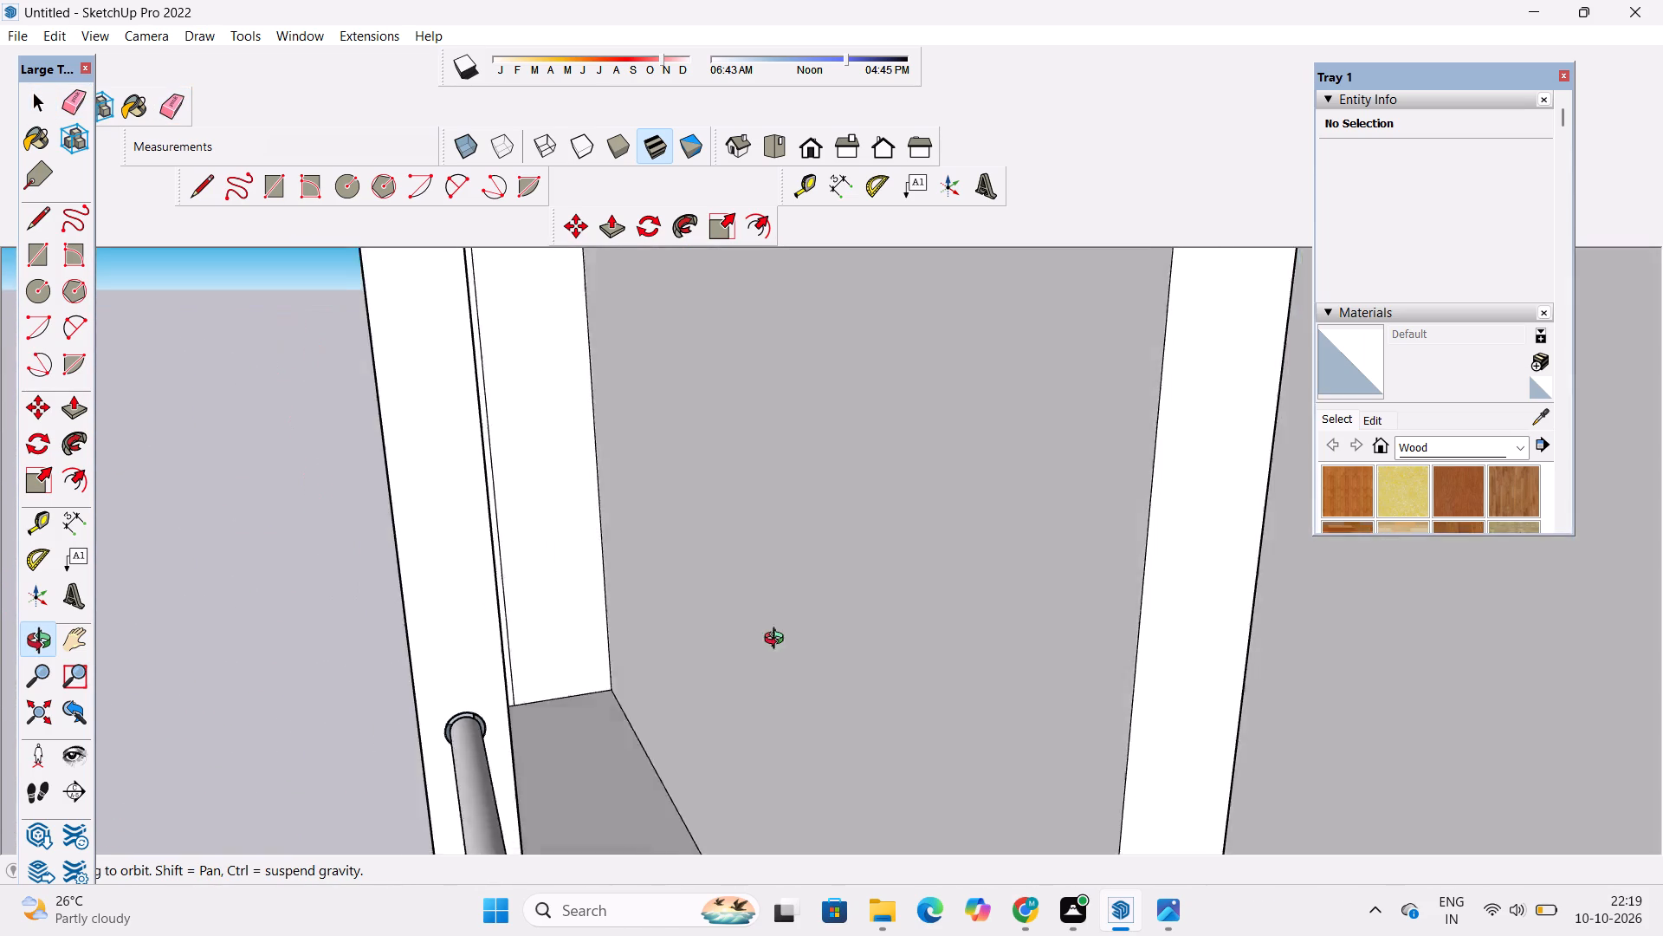
drag(778, 640, 775, 636)
scroll(760, 527, down, 8)
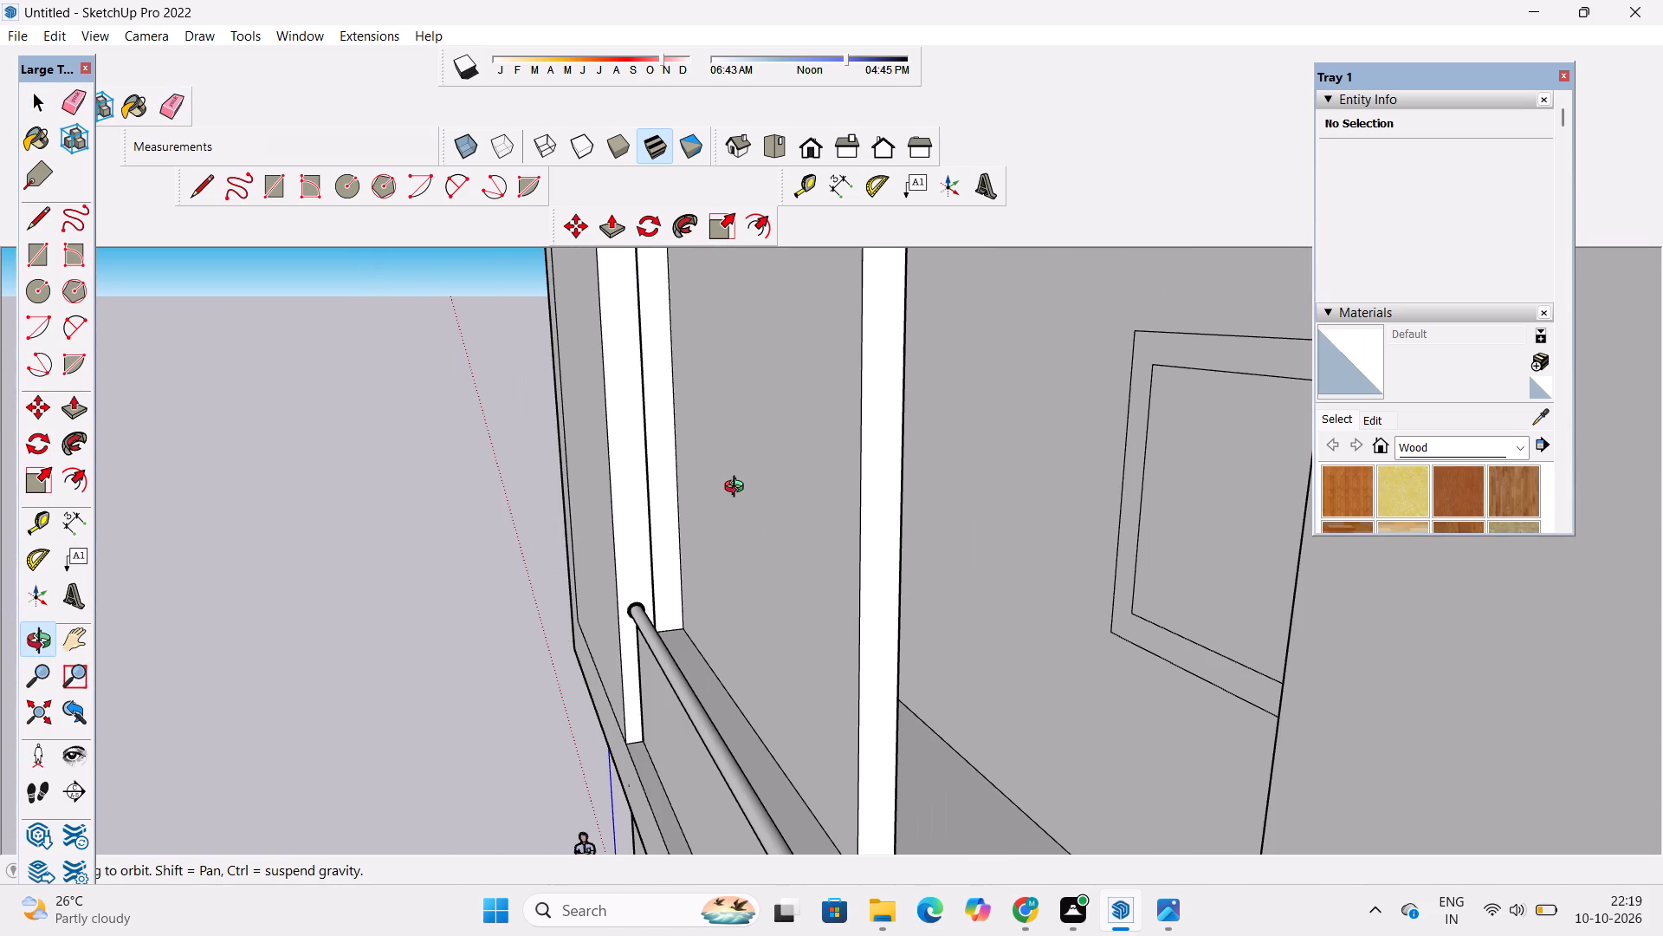
scroll(635, 667, up, 16)
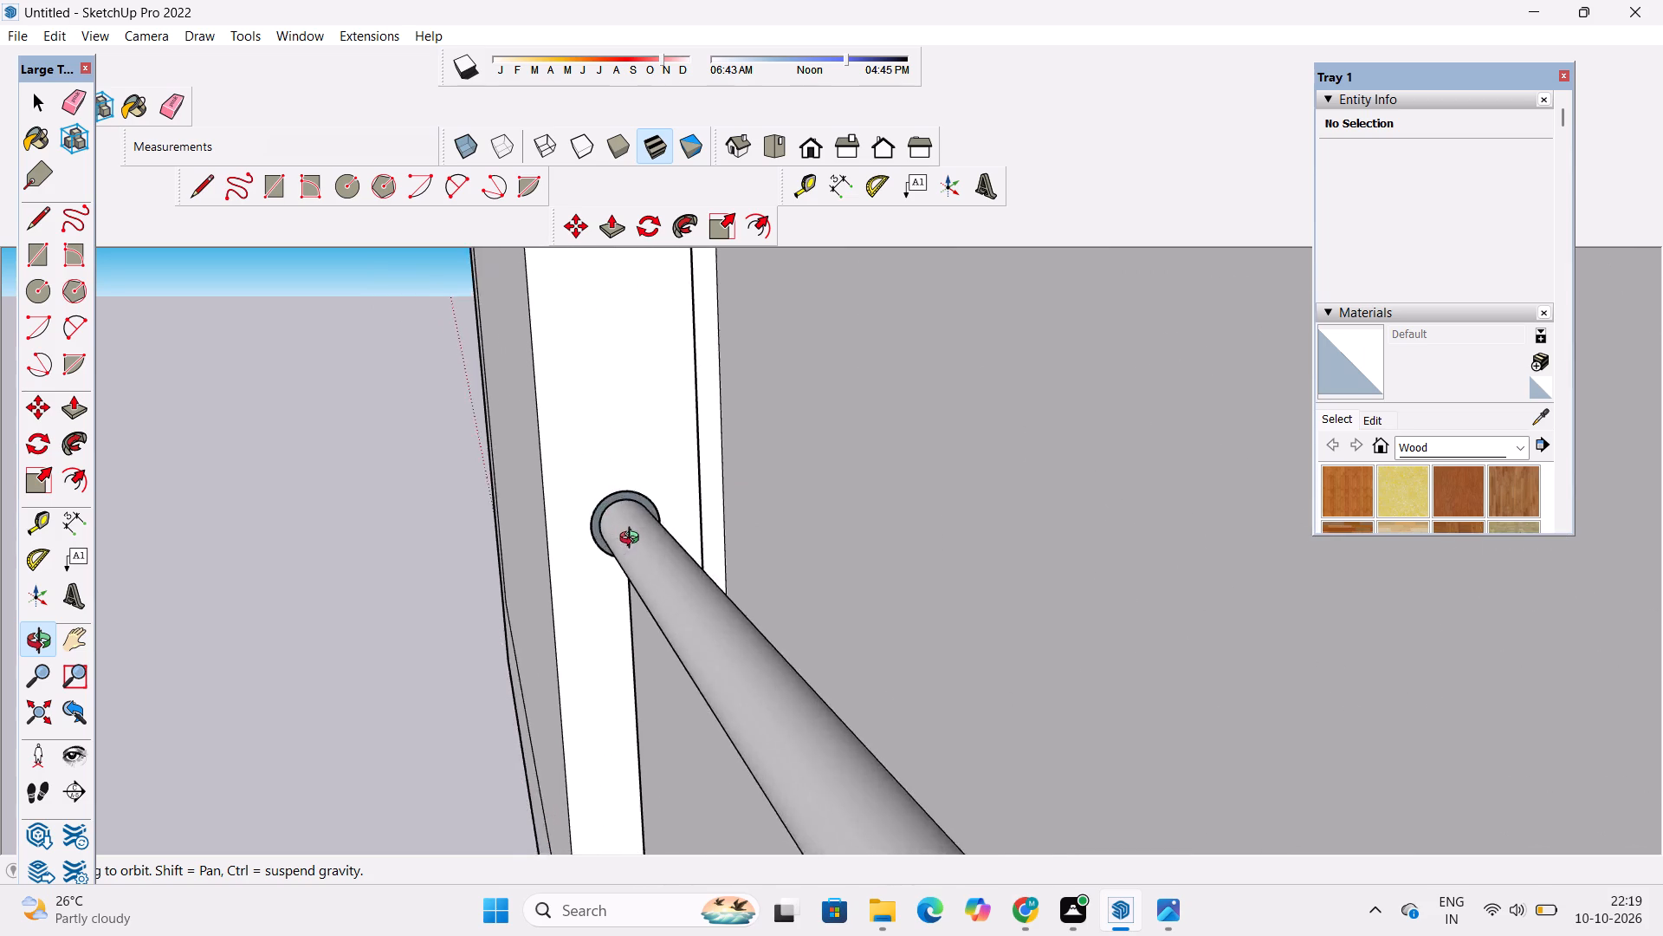
scroll(633, 540, up, 5)
drag(594, 528, 614, 543)
scroll(587, 515, up, 4)
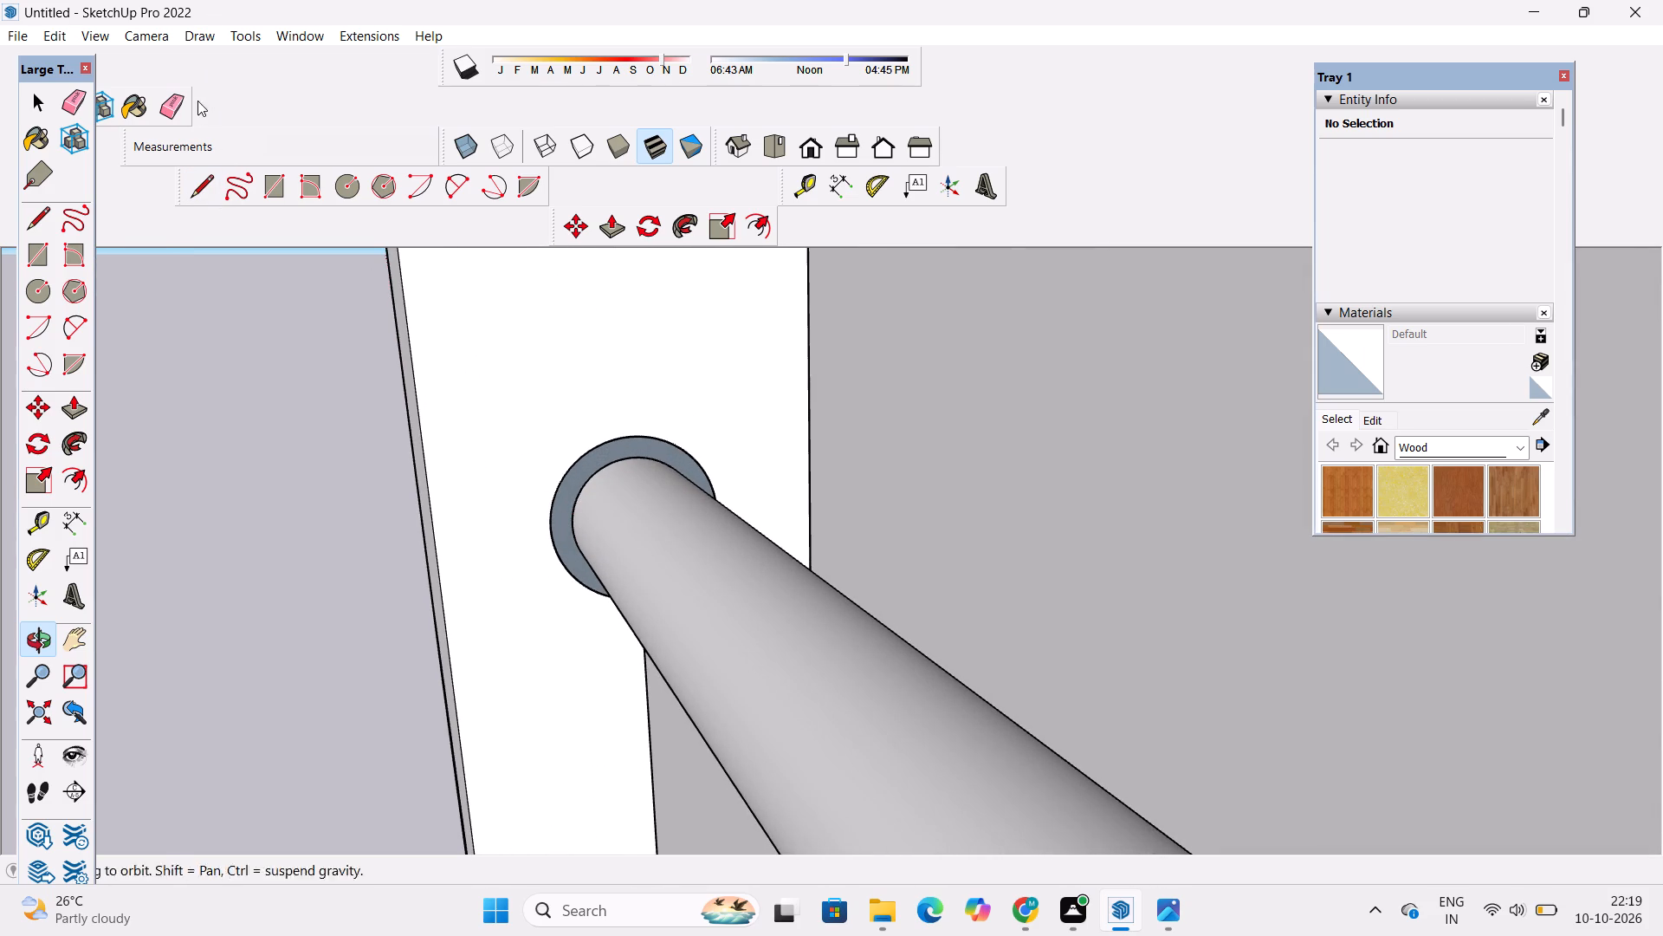
click(180, 115)
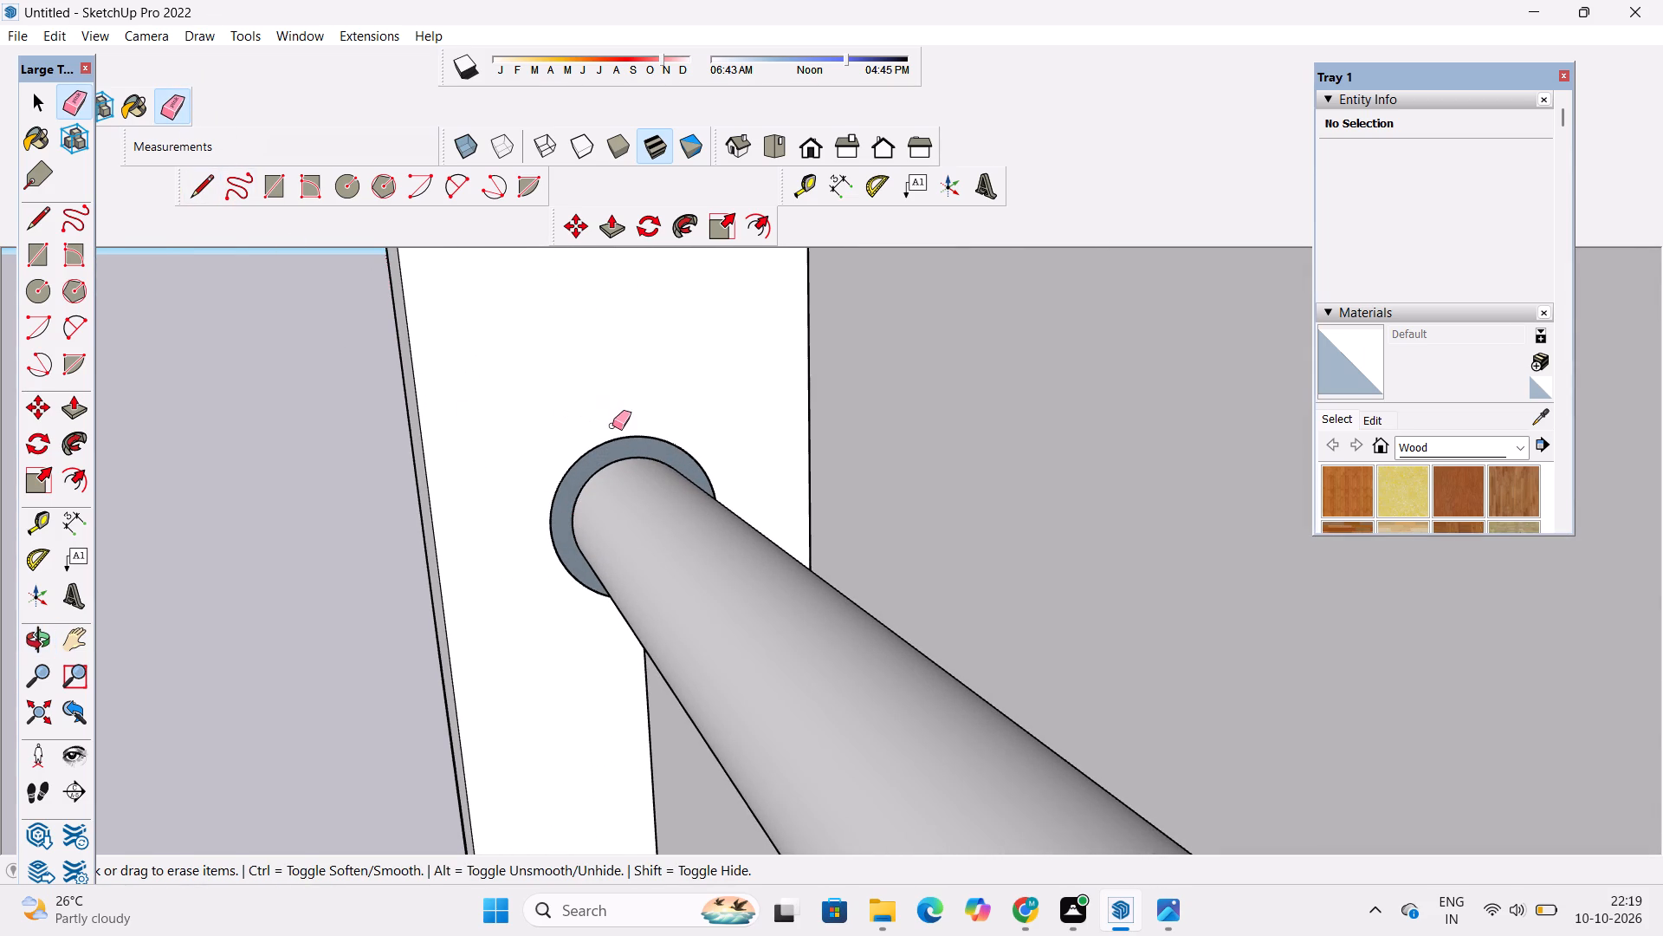
drag(612, 426, 624, 440)
drag(611, 432, 581, 464)
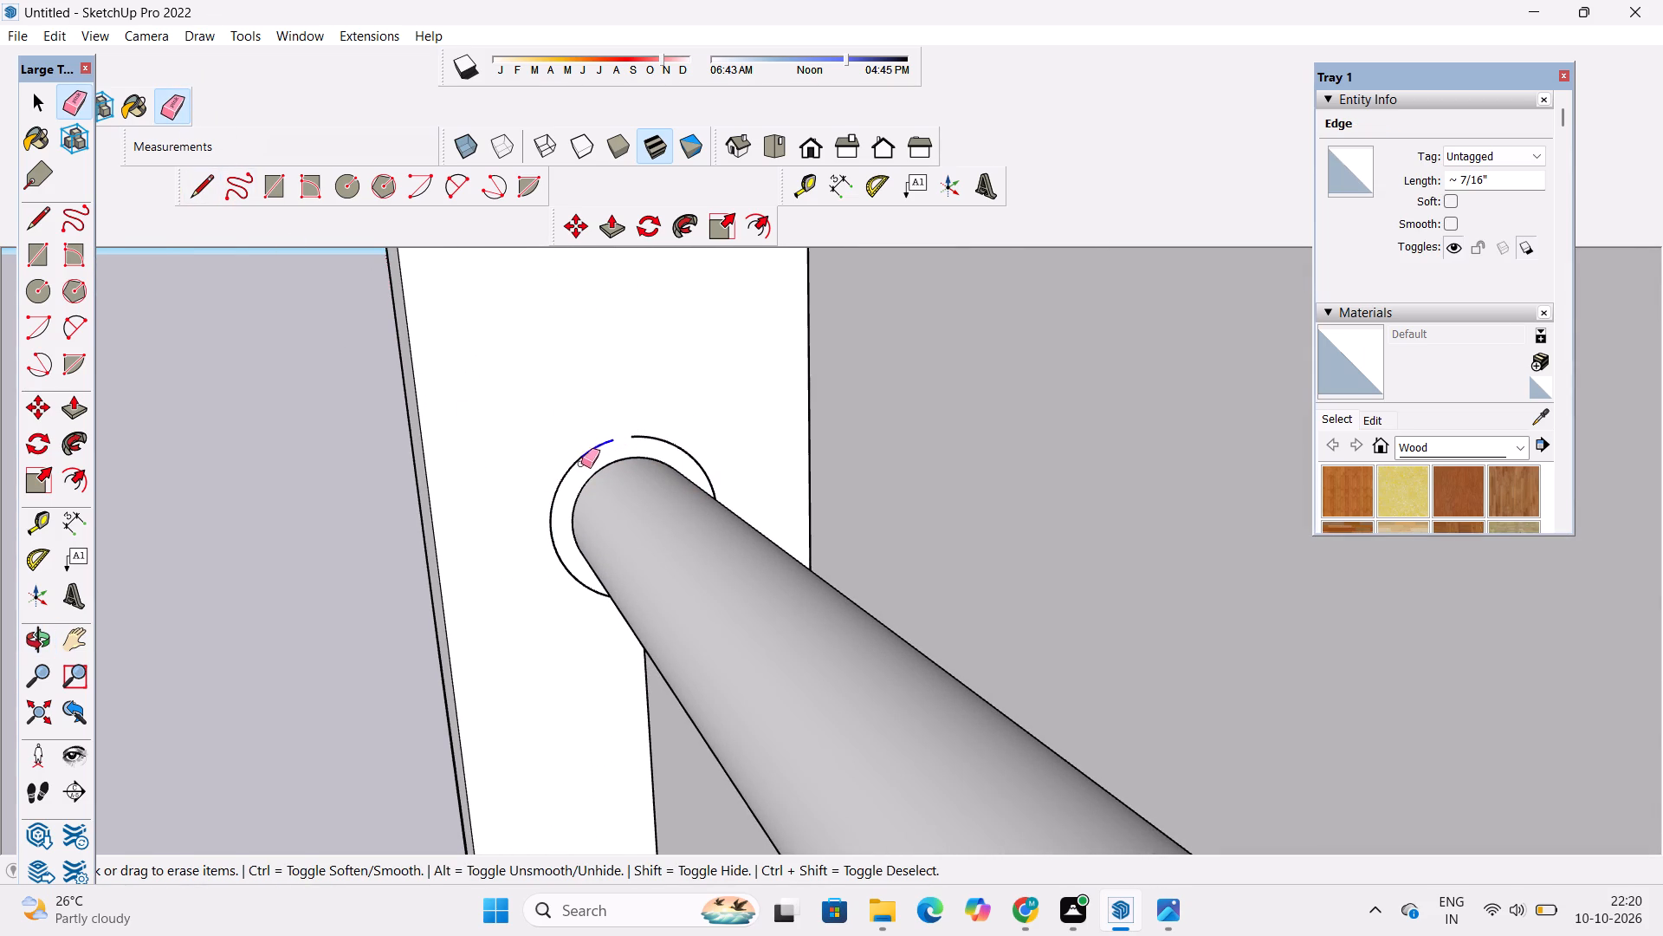
drag(581, 464, 549, 524)
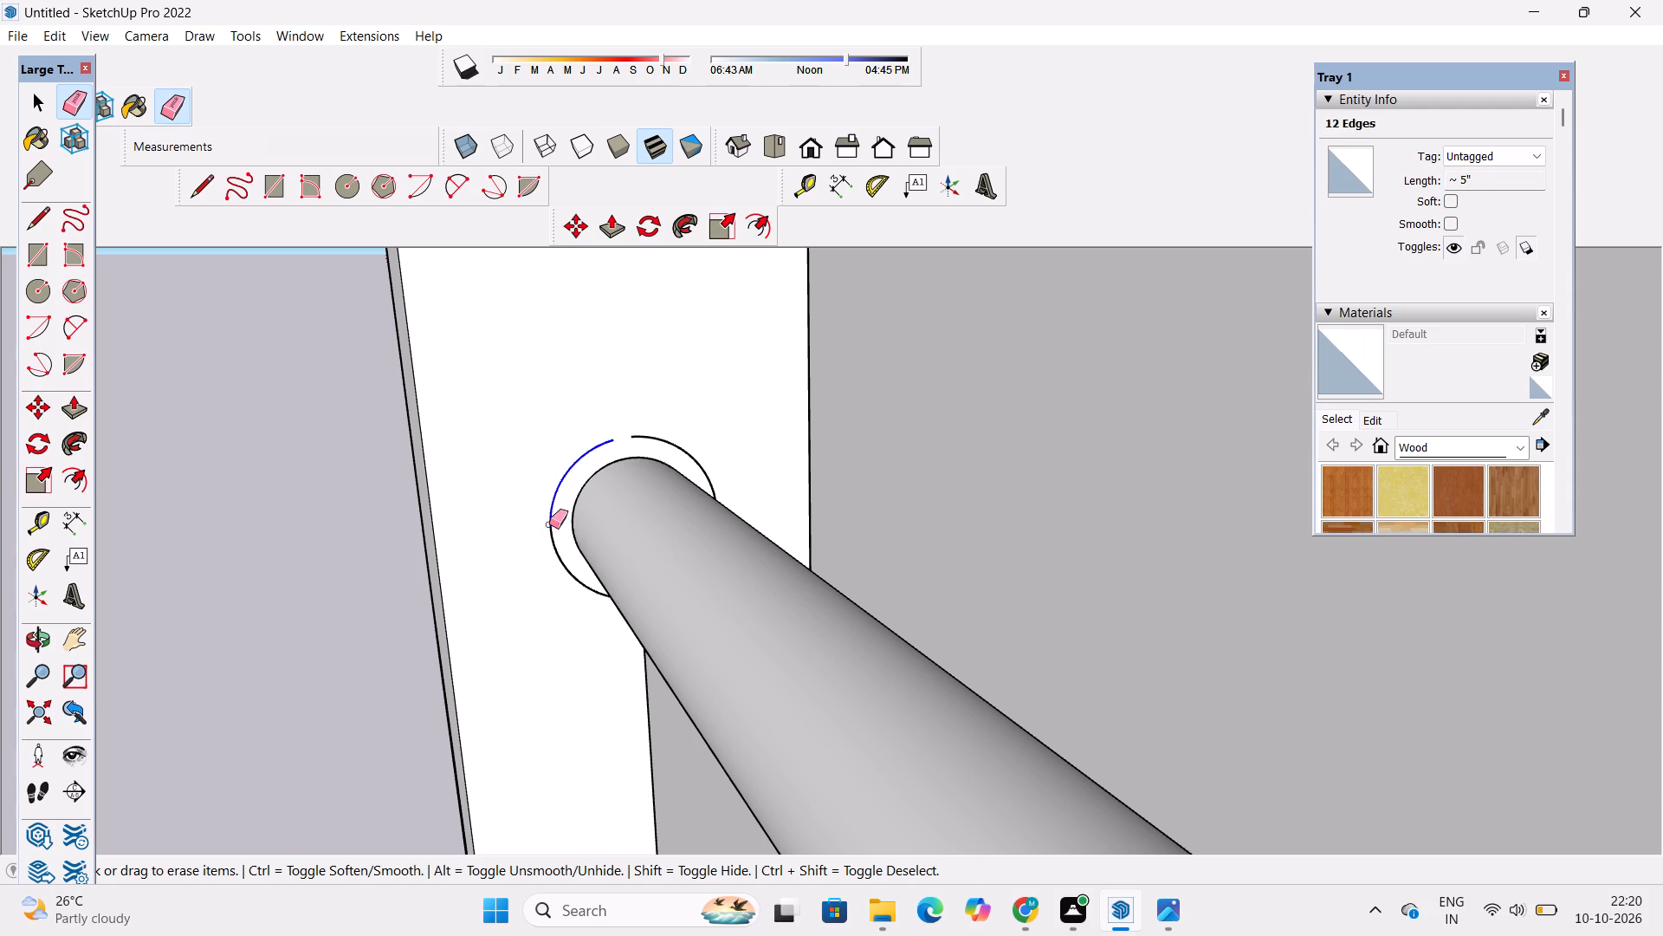
drag(549, 524, 557, 529)
drag(633, 439, 642, 441)
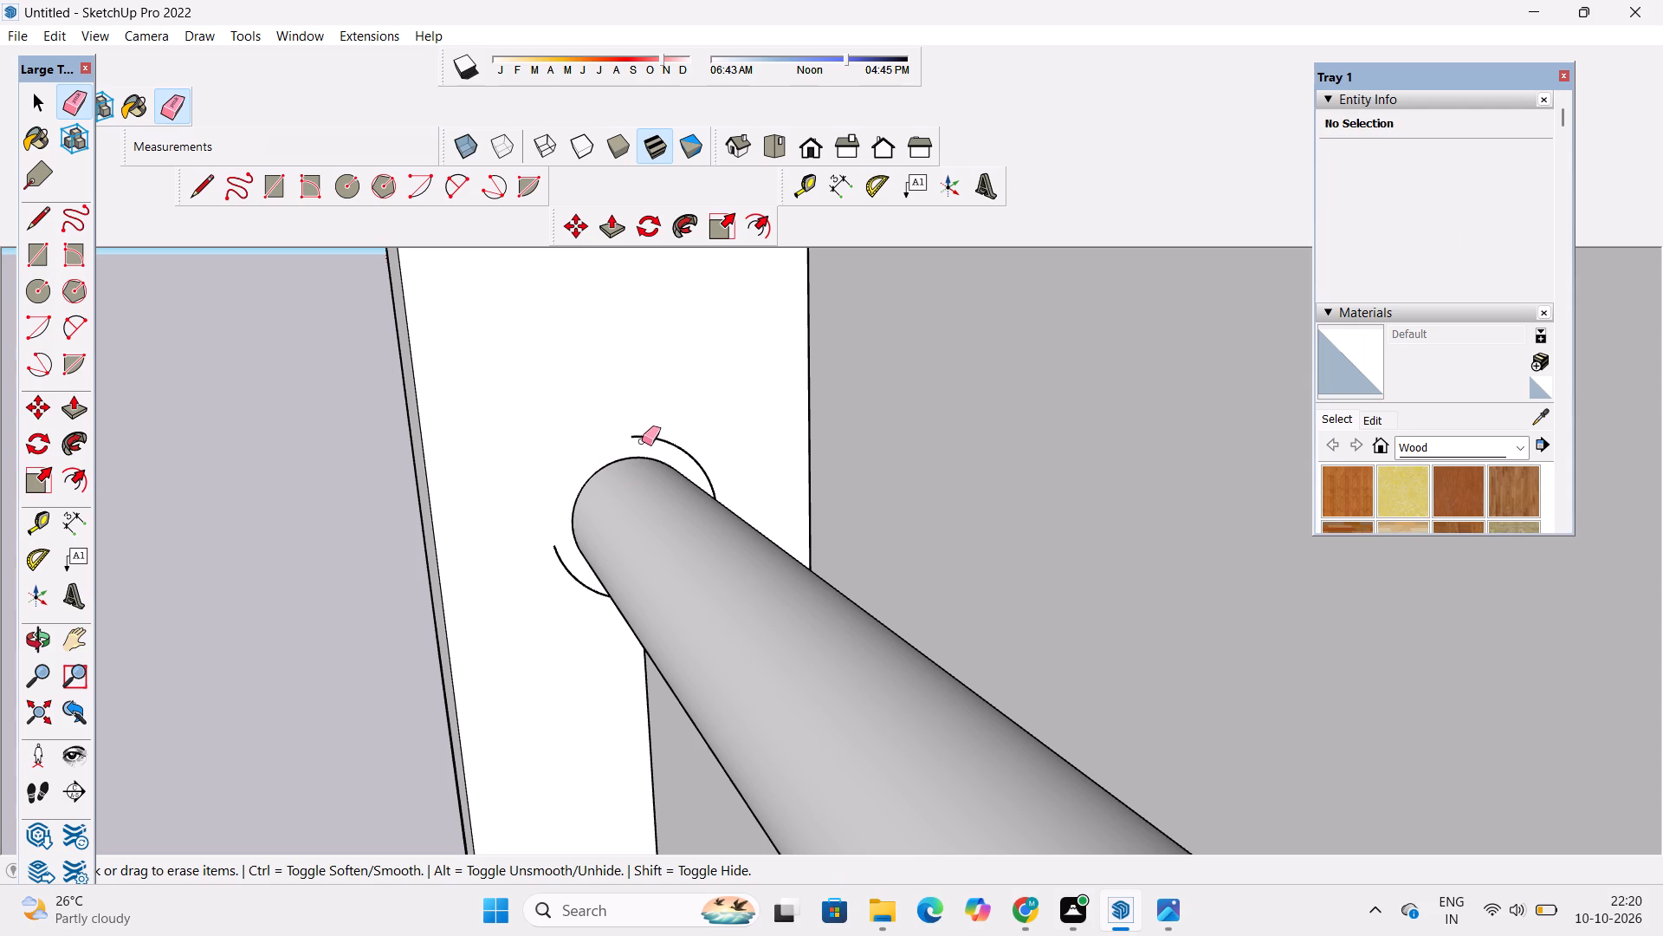
drag(642, 441, 648, 434)
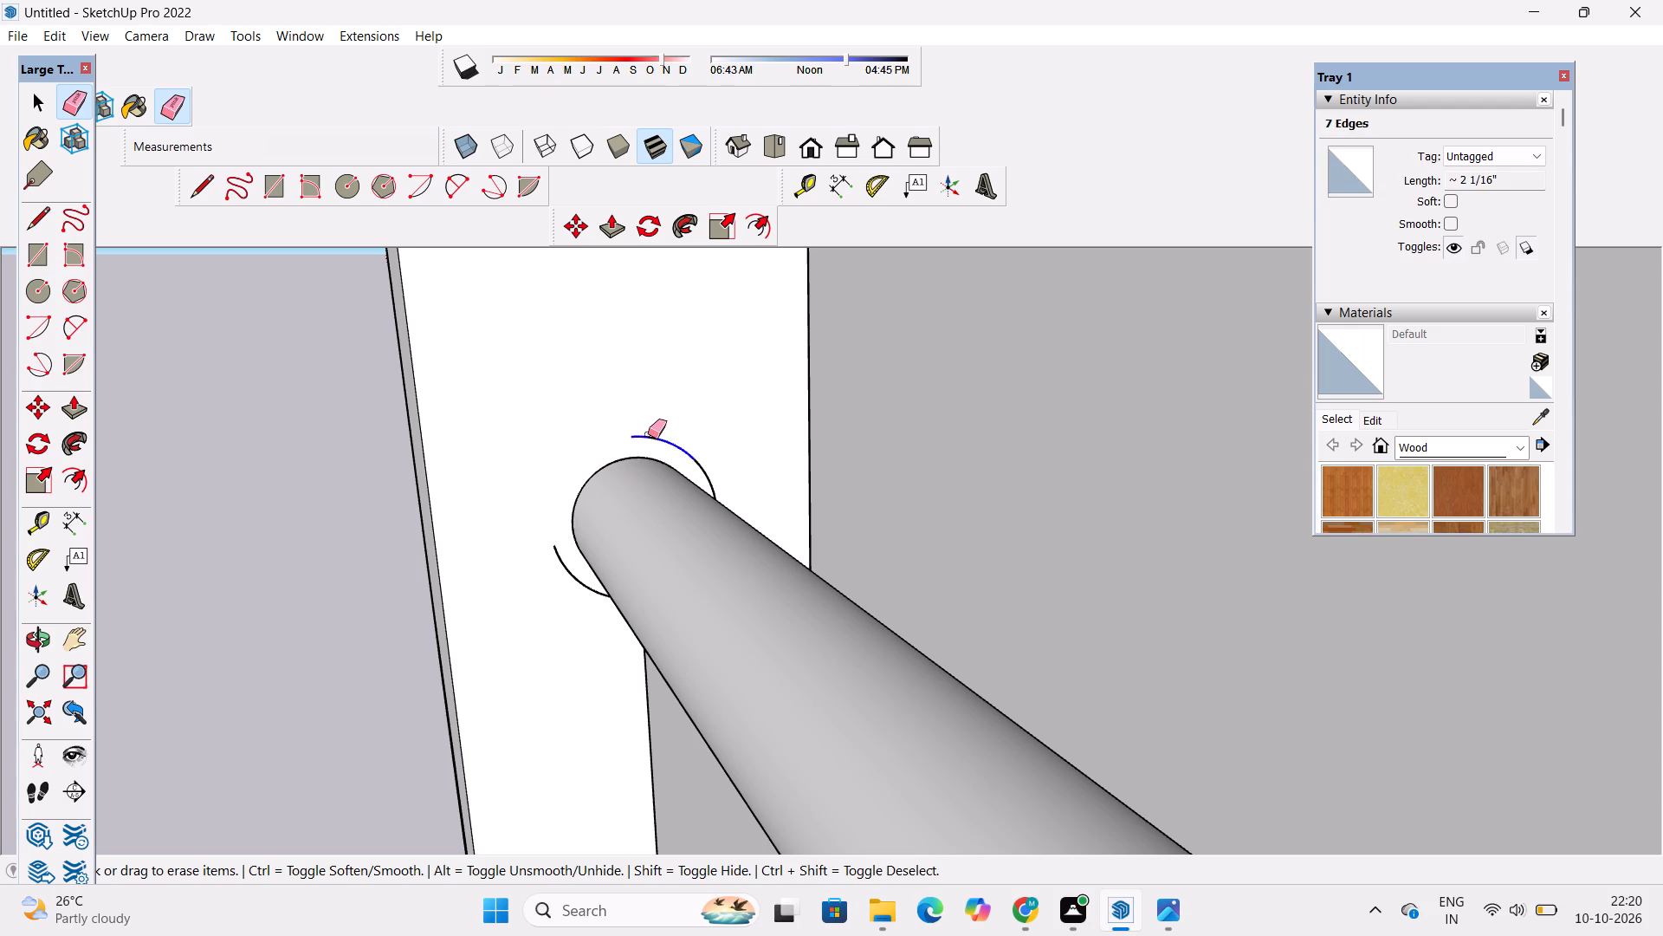
drag(648, 434, 712, 489)
drag(712, 489, 712, 484)
Erase the remaining lower arc of the outer circle beneath the same end of the balcony rail.
key(o)
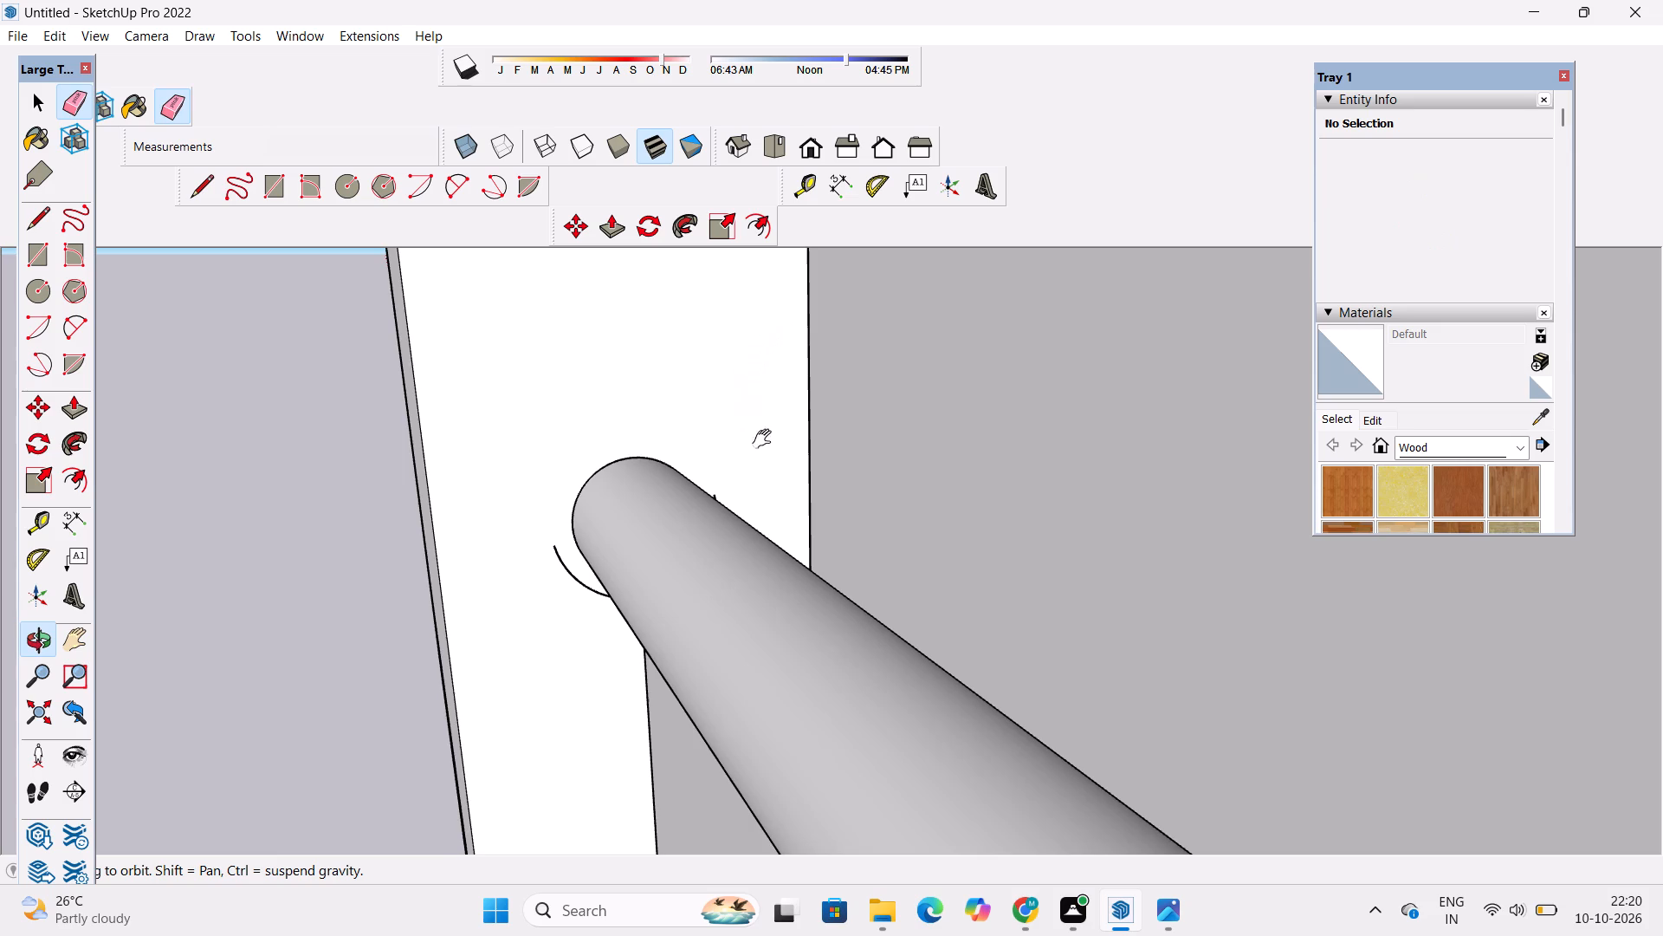
shift+drag(766, 439, 778, 359)
drag(674, 501, 917, 401)
scroll(692, 499, up, 4)
shift+drag(653, 497, 819, 431)
shift+drag(799, 449, 747, 482)
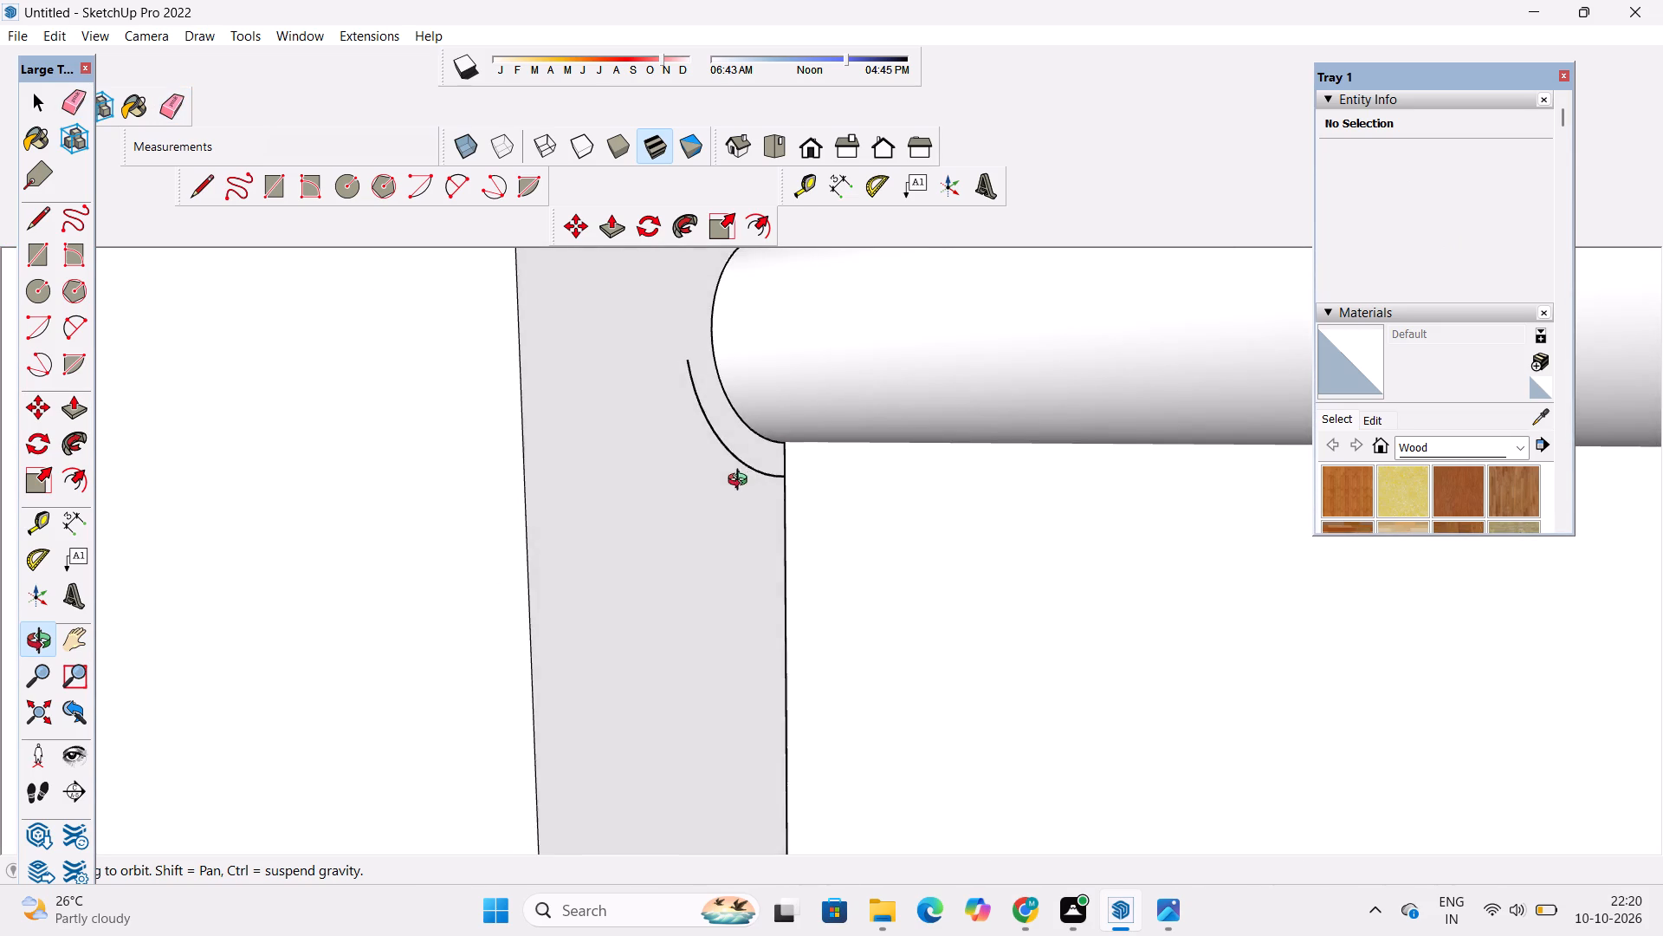
scroll(715, 475, up, 1)
scroll(730, 439, down, 3)
drag(688, 439, 666, 512)
scroll(709, 405, up, 3)
drag(709, 424, 645, 477)
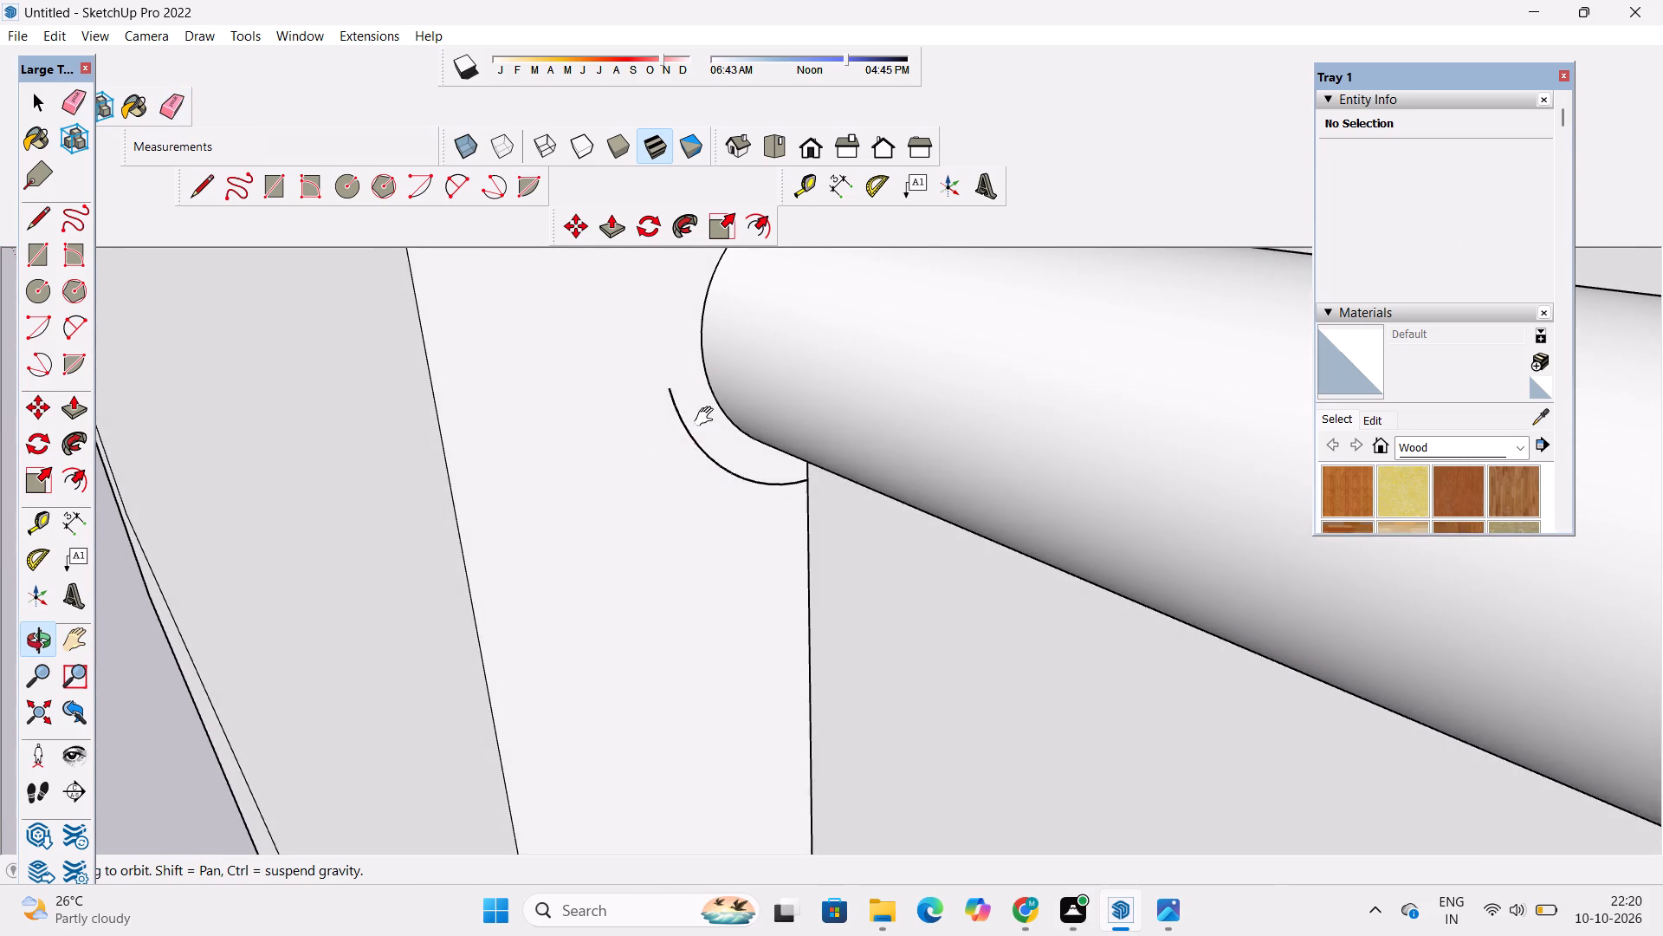
shift+drag(709, 417, 709, 467)
key(e)
scroll(692, 458, up, 4)
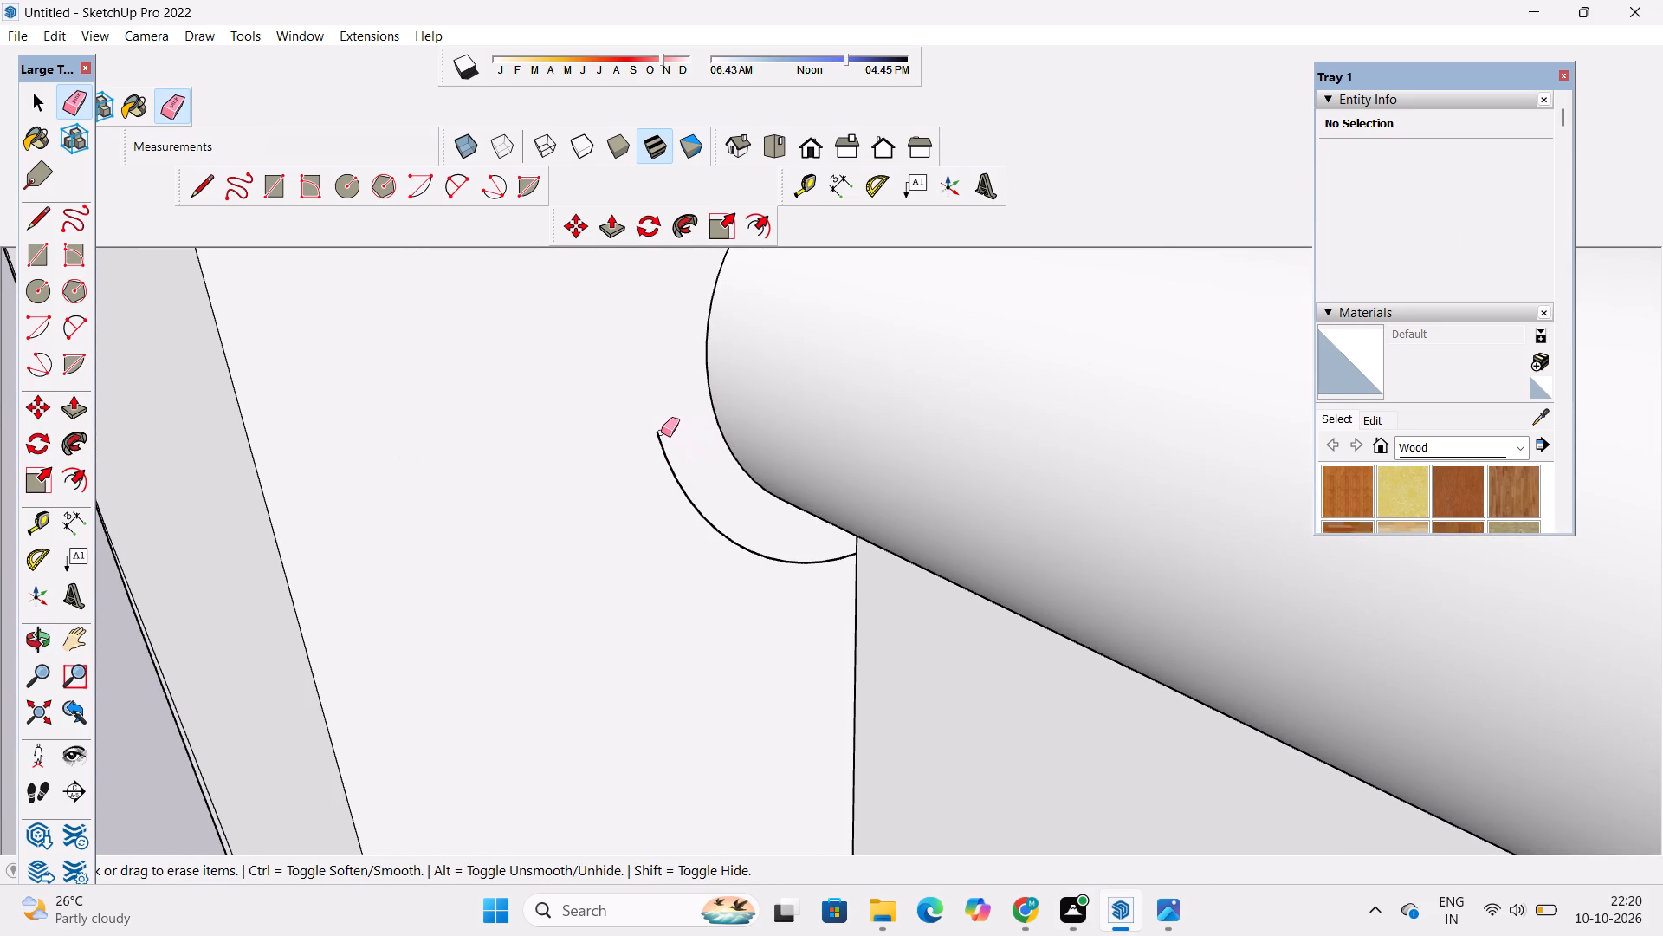
drag(657, 429, 680, 483)
drag(678, 478, 694, 505)
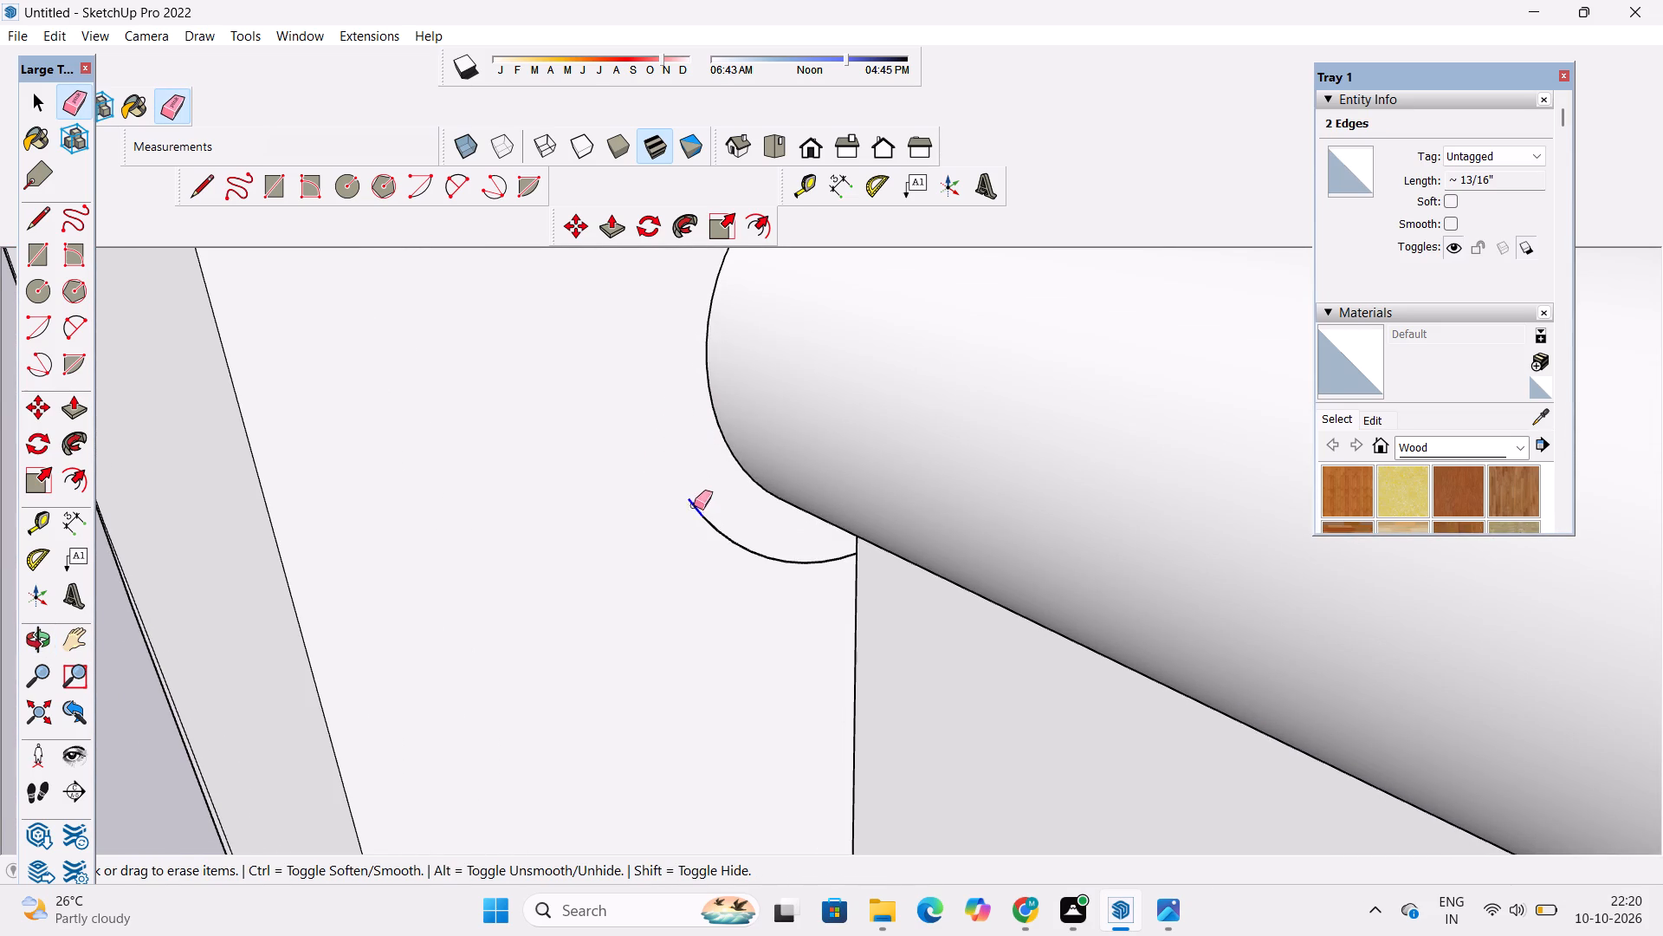
drag(694, 505, 835, 562)
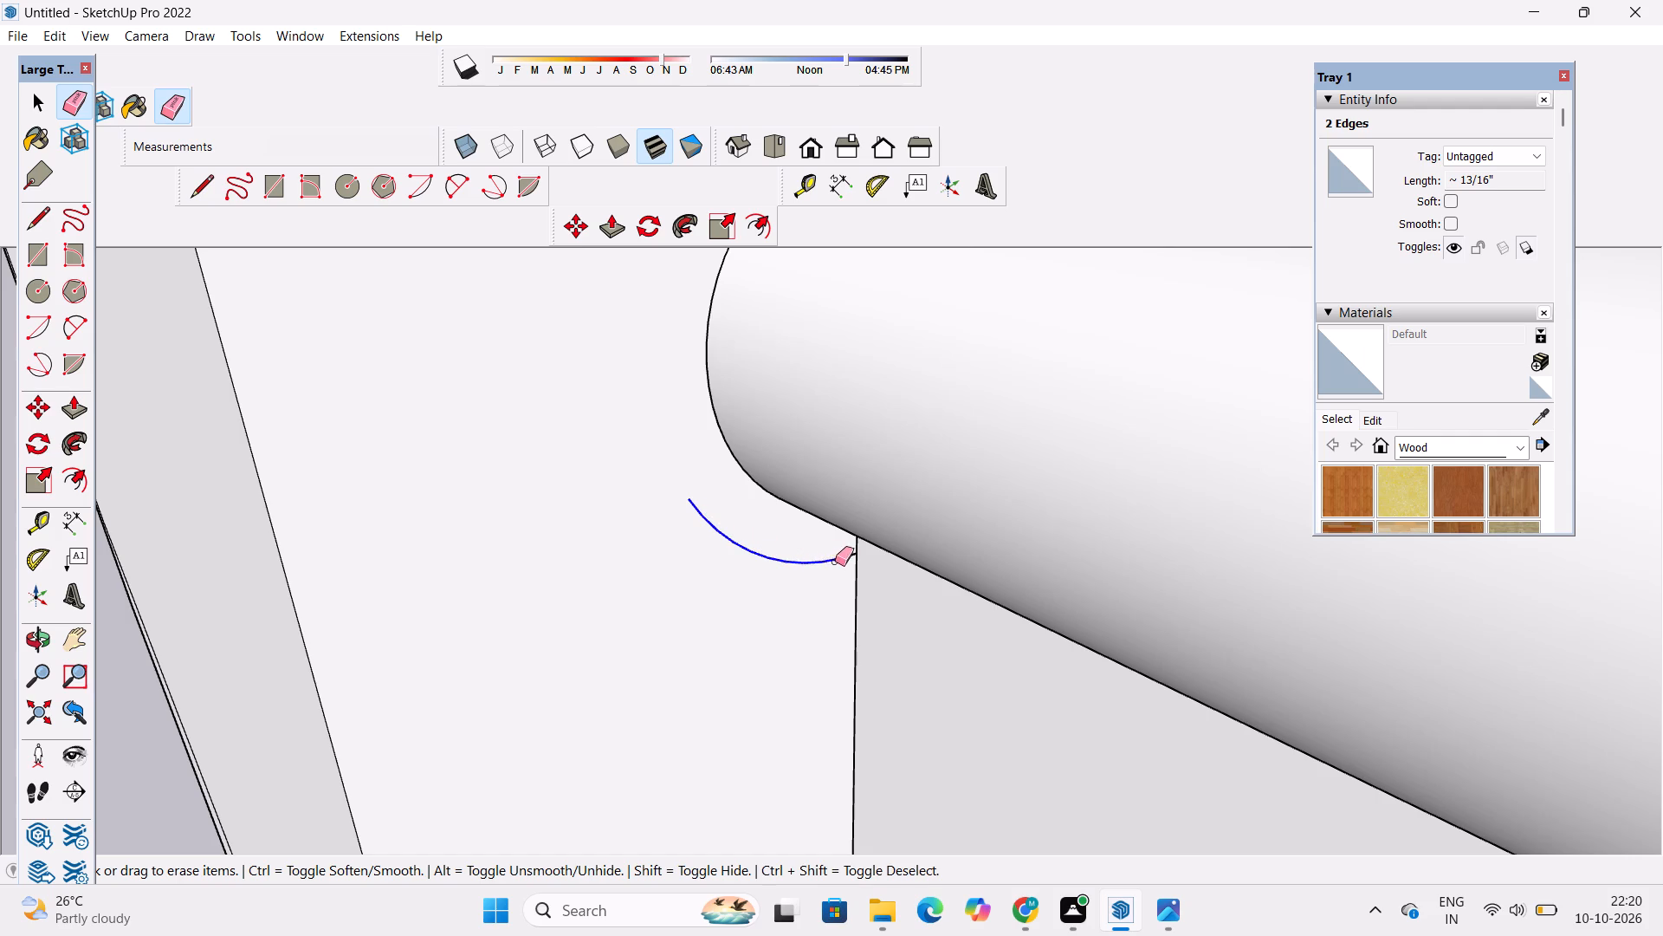
drag(835, 562, 837, 553)
scroll(836, 567, up, 14)
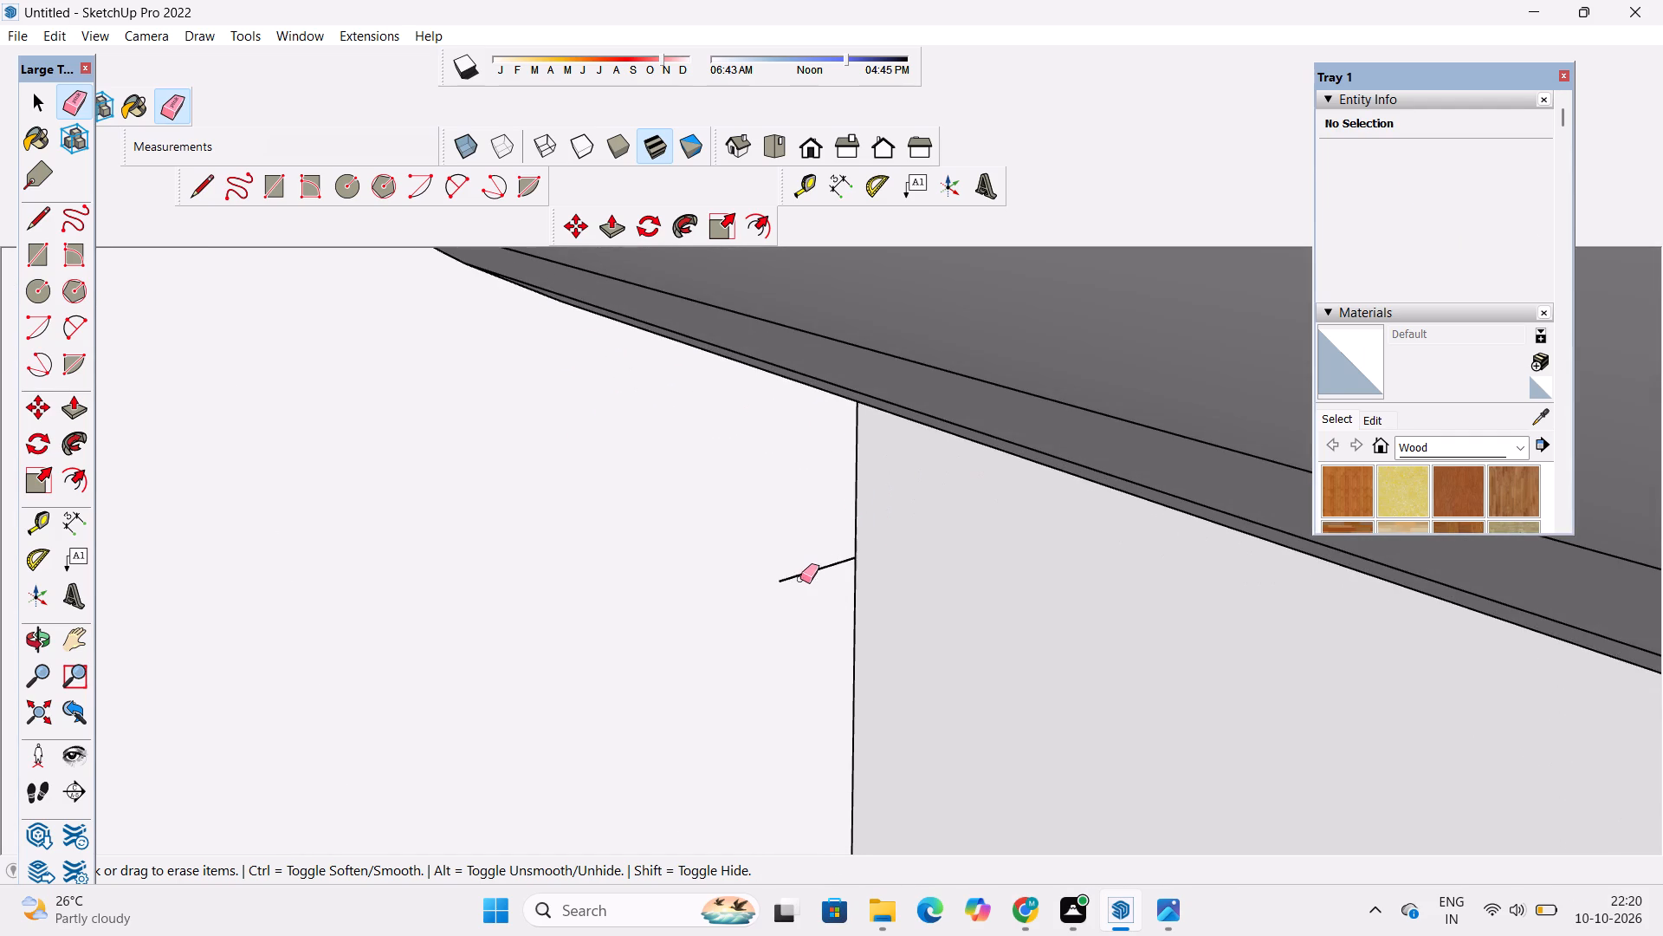
drag(780, 579, 831, 570)
scroll(742, 601, down, 3)
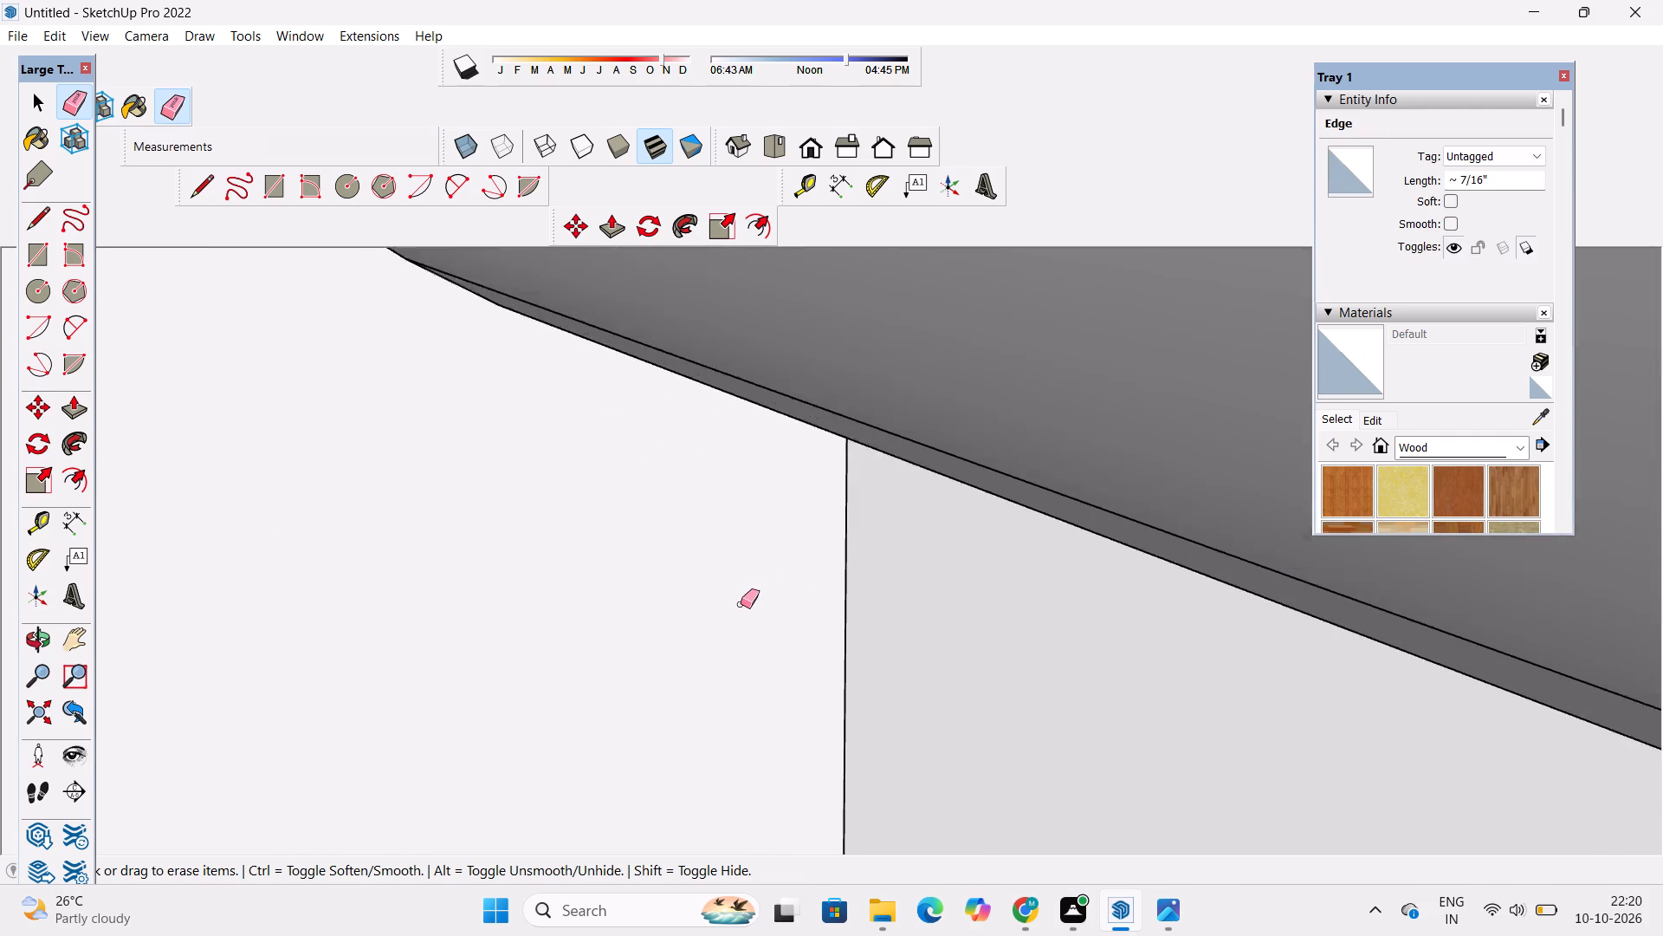
scroll(741, 604, down, 13)
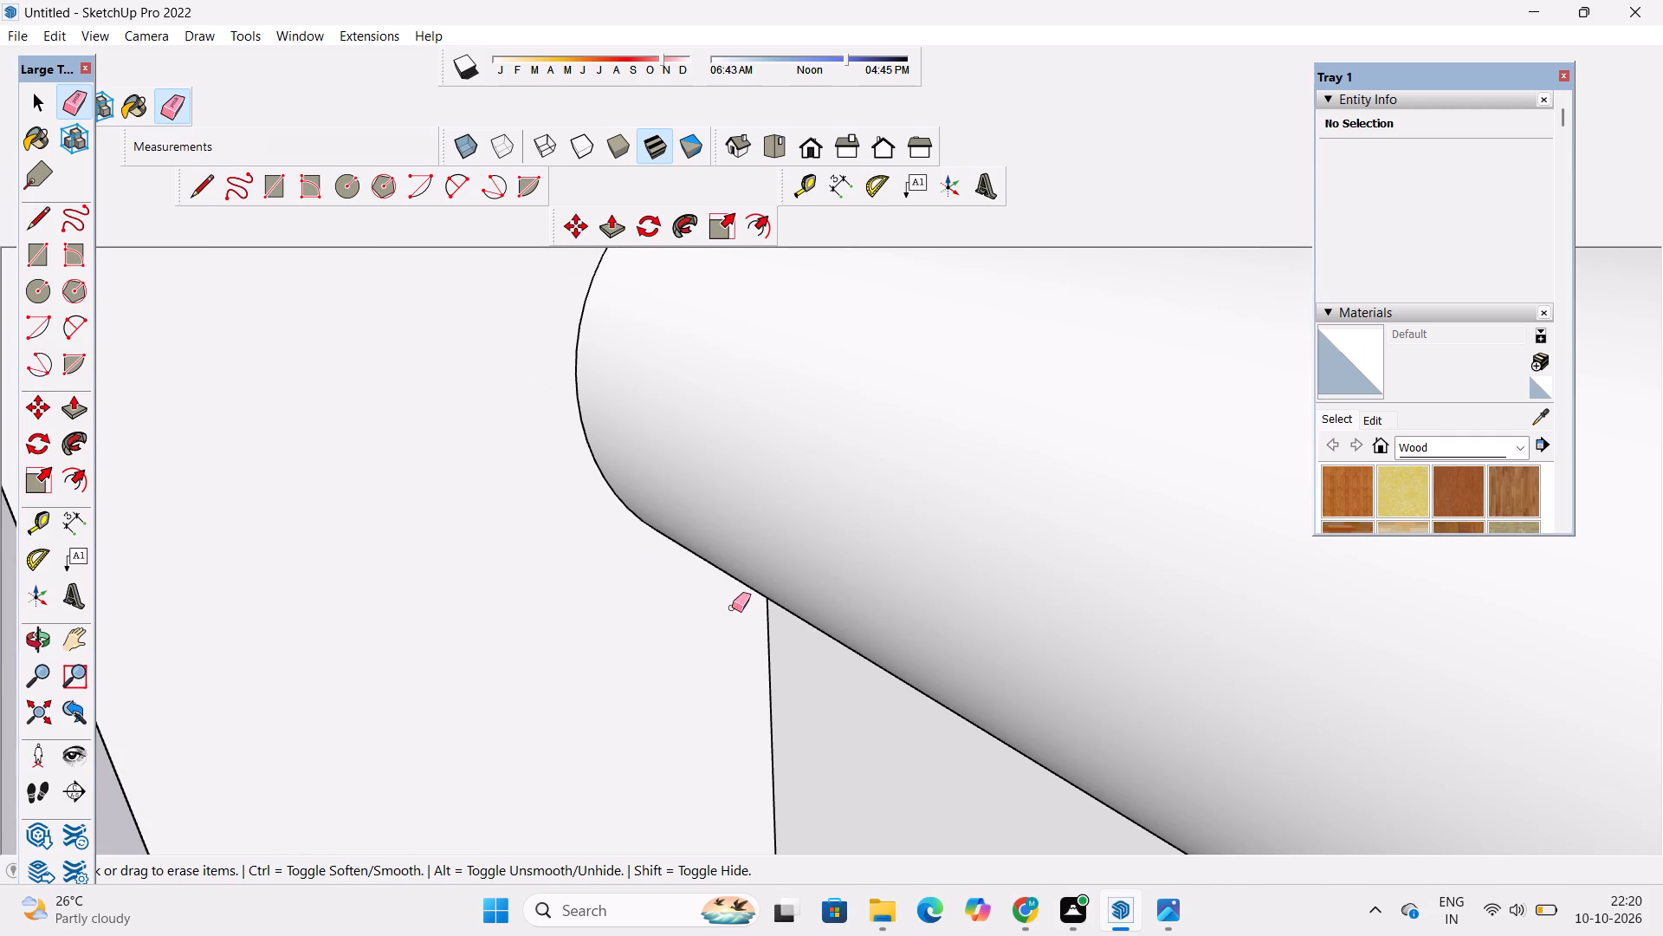
Erase the leftover outer circle arc around the opposite end of the round balcony rail where it meets the post.
key(o)
scroll(725, 601, down, 11)
drag(927, 614, 872, 629)
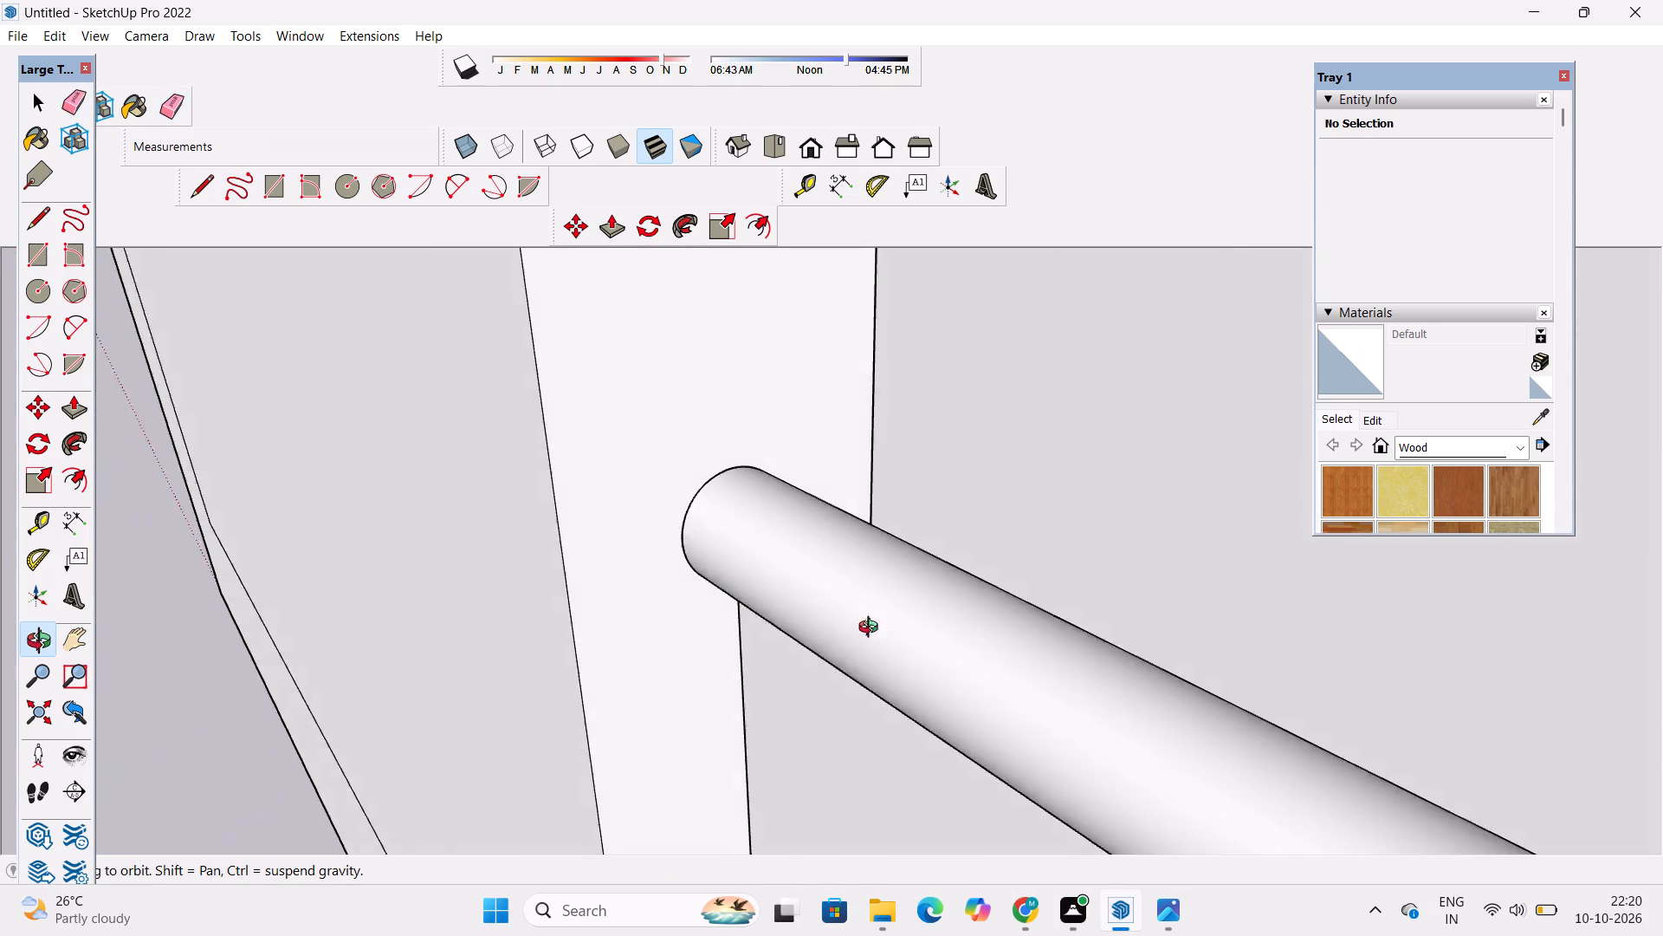
drag(872, 629, 507, 614)
drag(829, 630, 790, 507)
scroll(807, 594, up, 4)
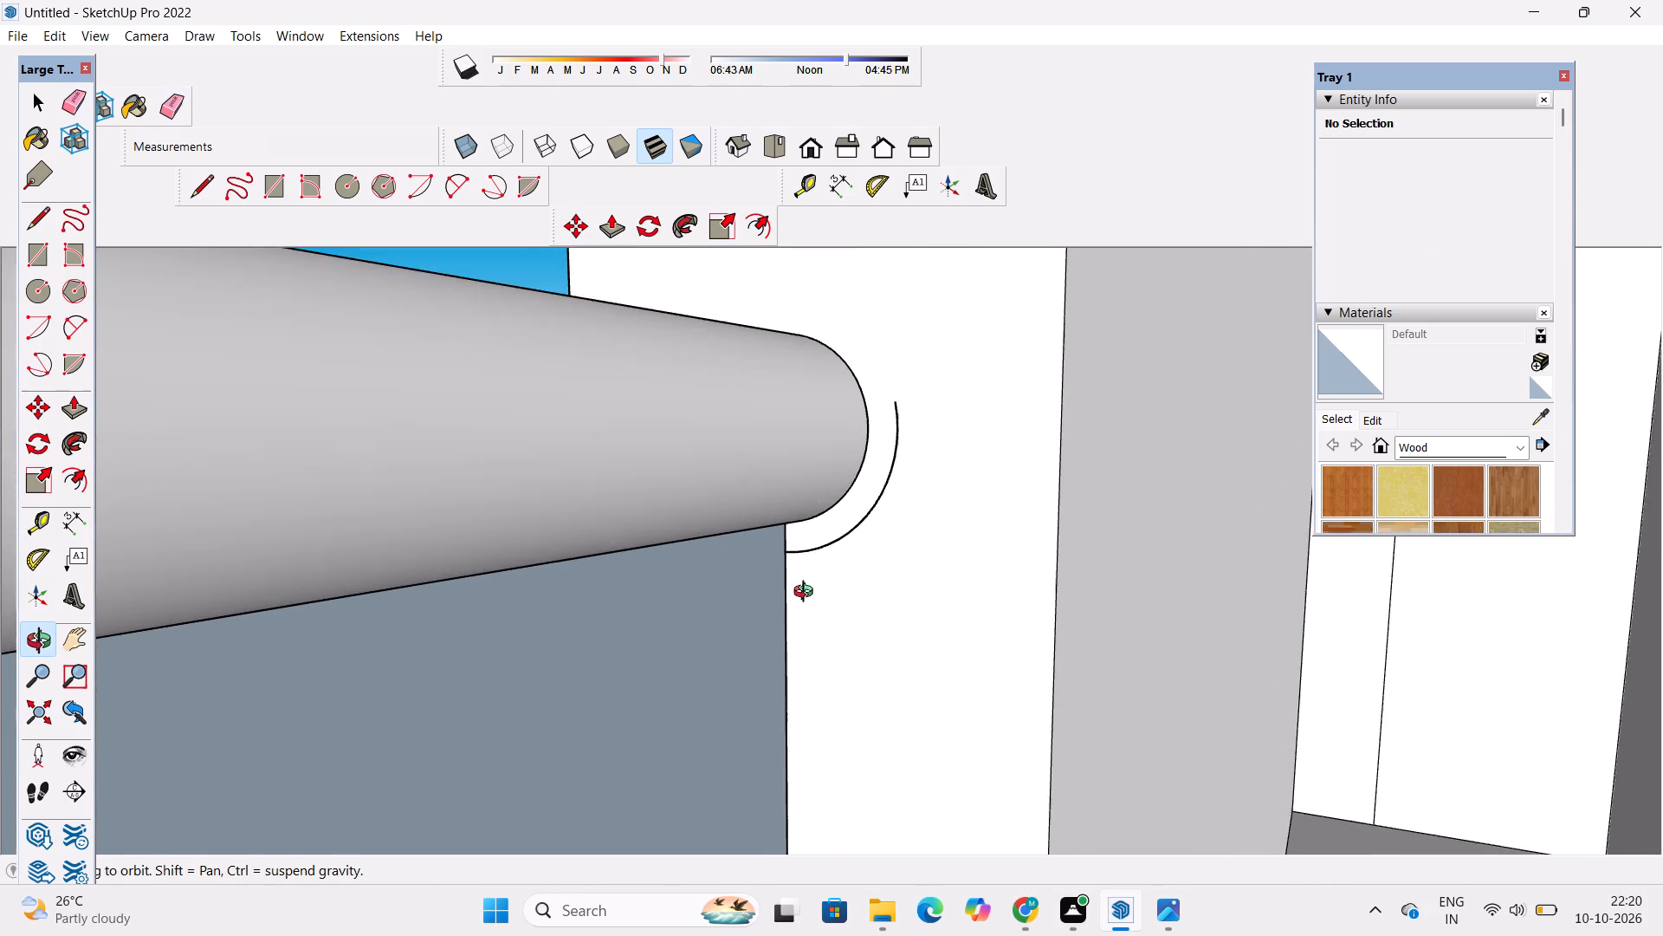
scroll(807, 594, up, 4)
key(e)
drag(931, 335, 884, 471)
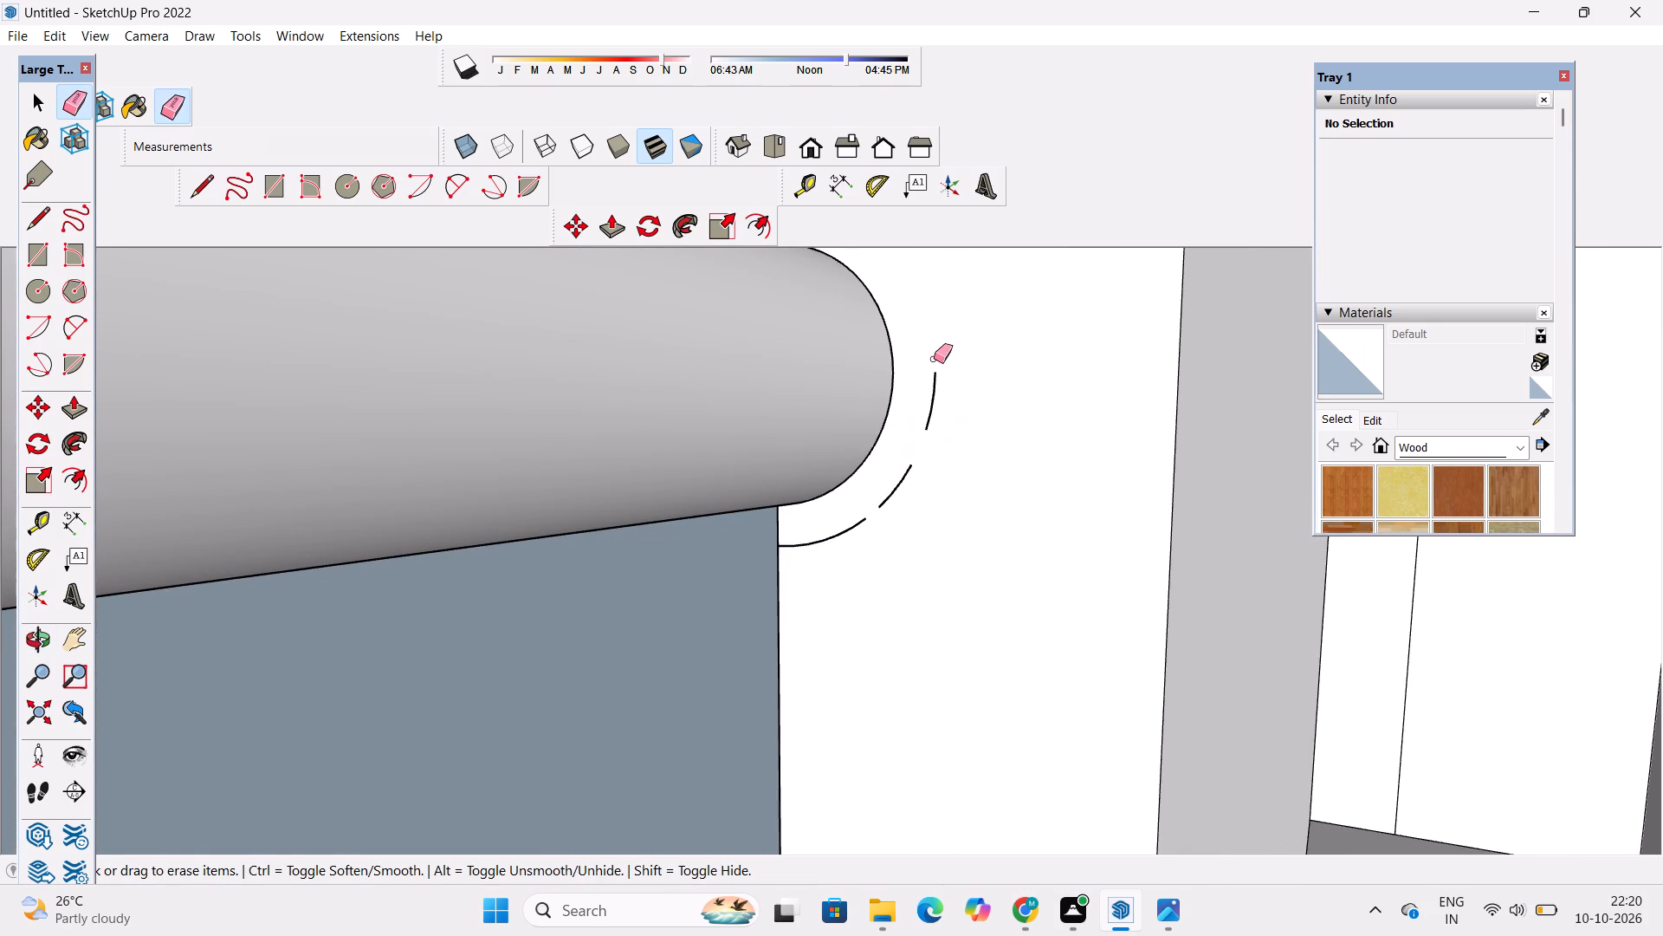
drag(934, 359, 848, 524)
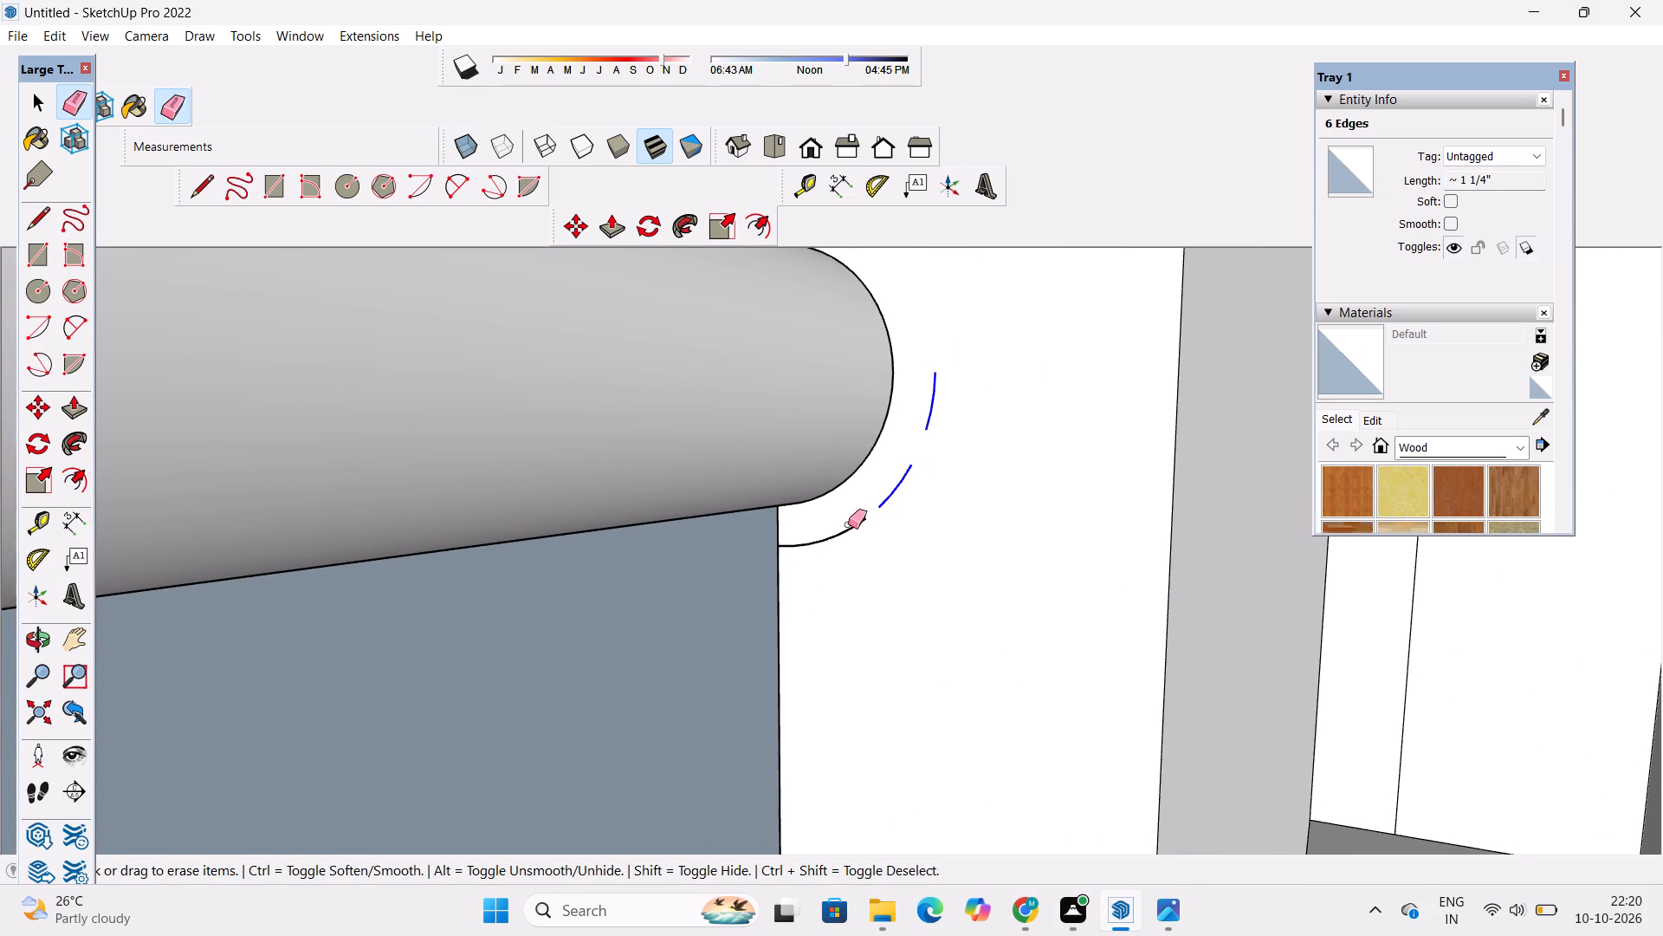
drag(848, 524, 837, 536)
scroll(843, 539, up, 5)
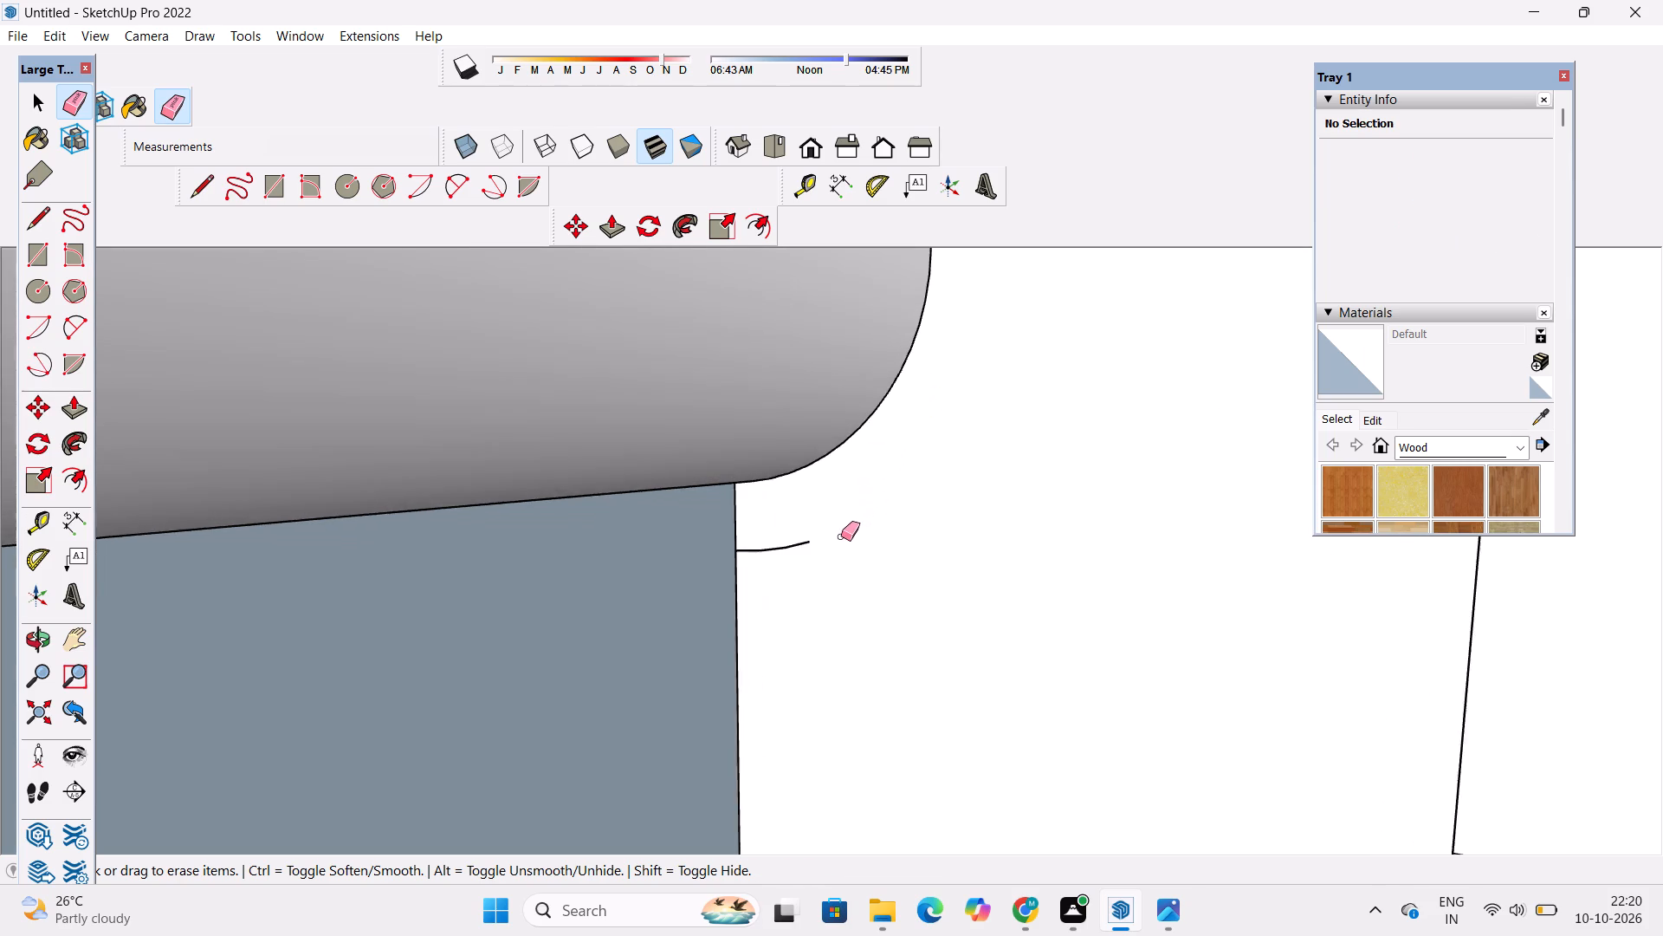
scroll(841, 536, up, 4)
drag(830, 531, 706, 549)
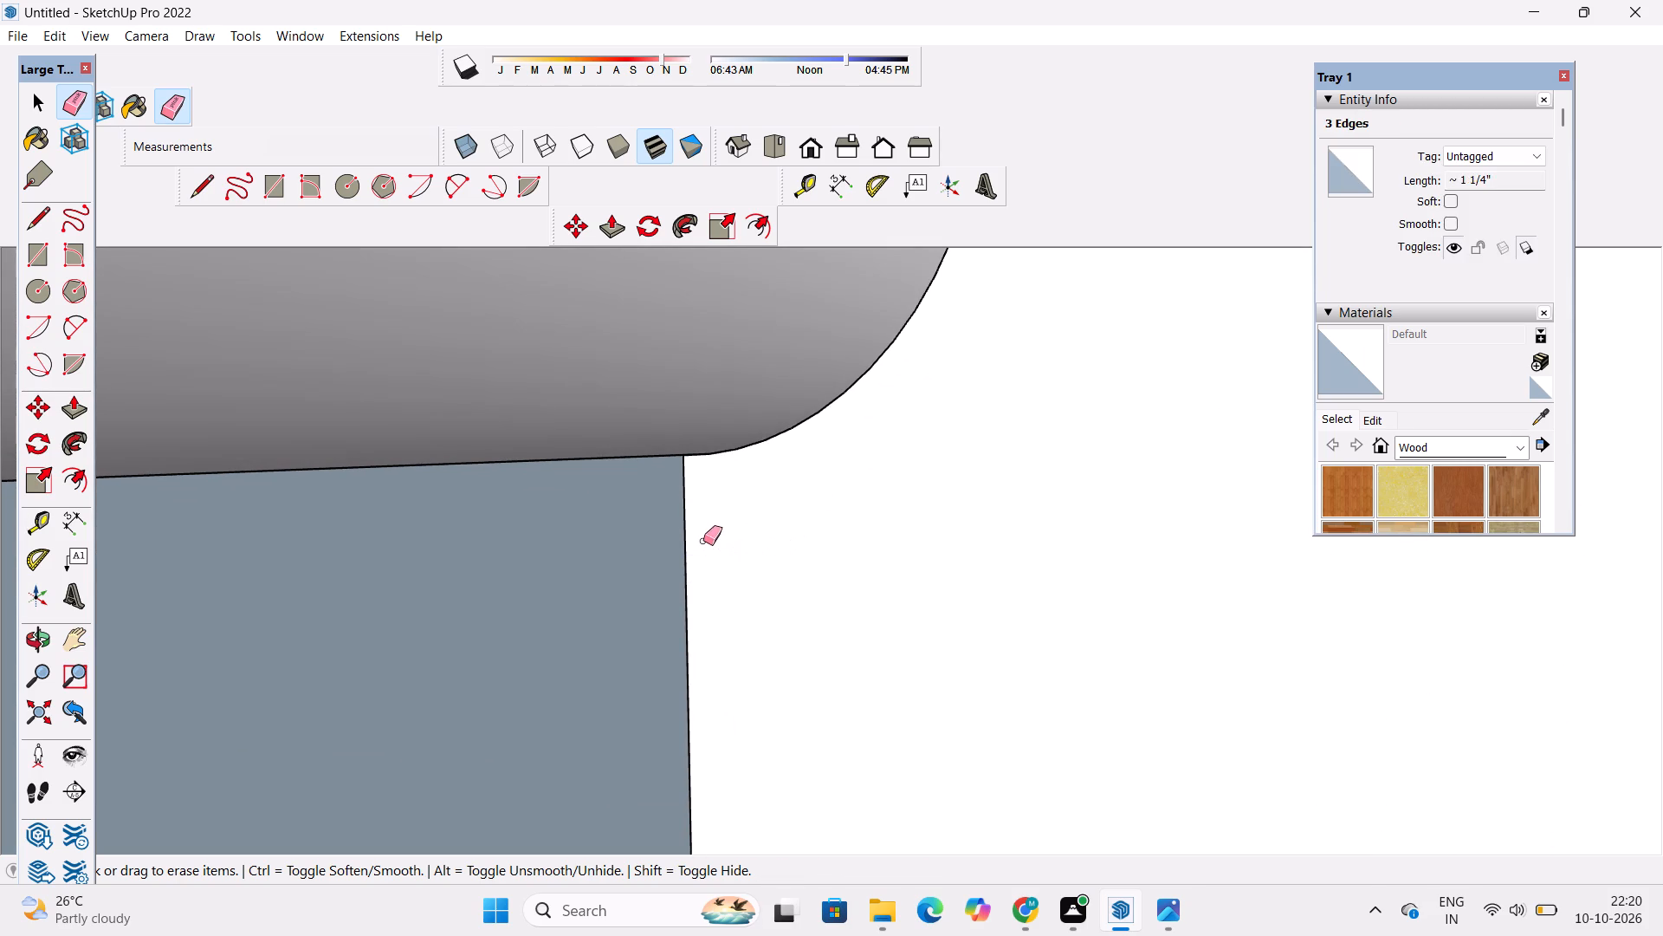
Erase the vertical line running down the narrow white wall face inside the balcony, beyond the rail end.
key(o)
scroll(890, 478, down, 20)
scroll(890, 478, down, 10)
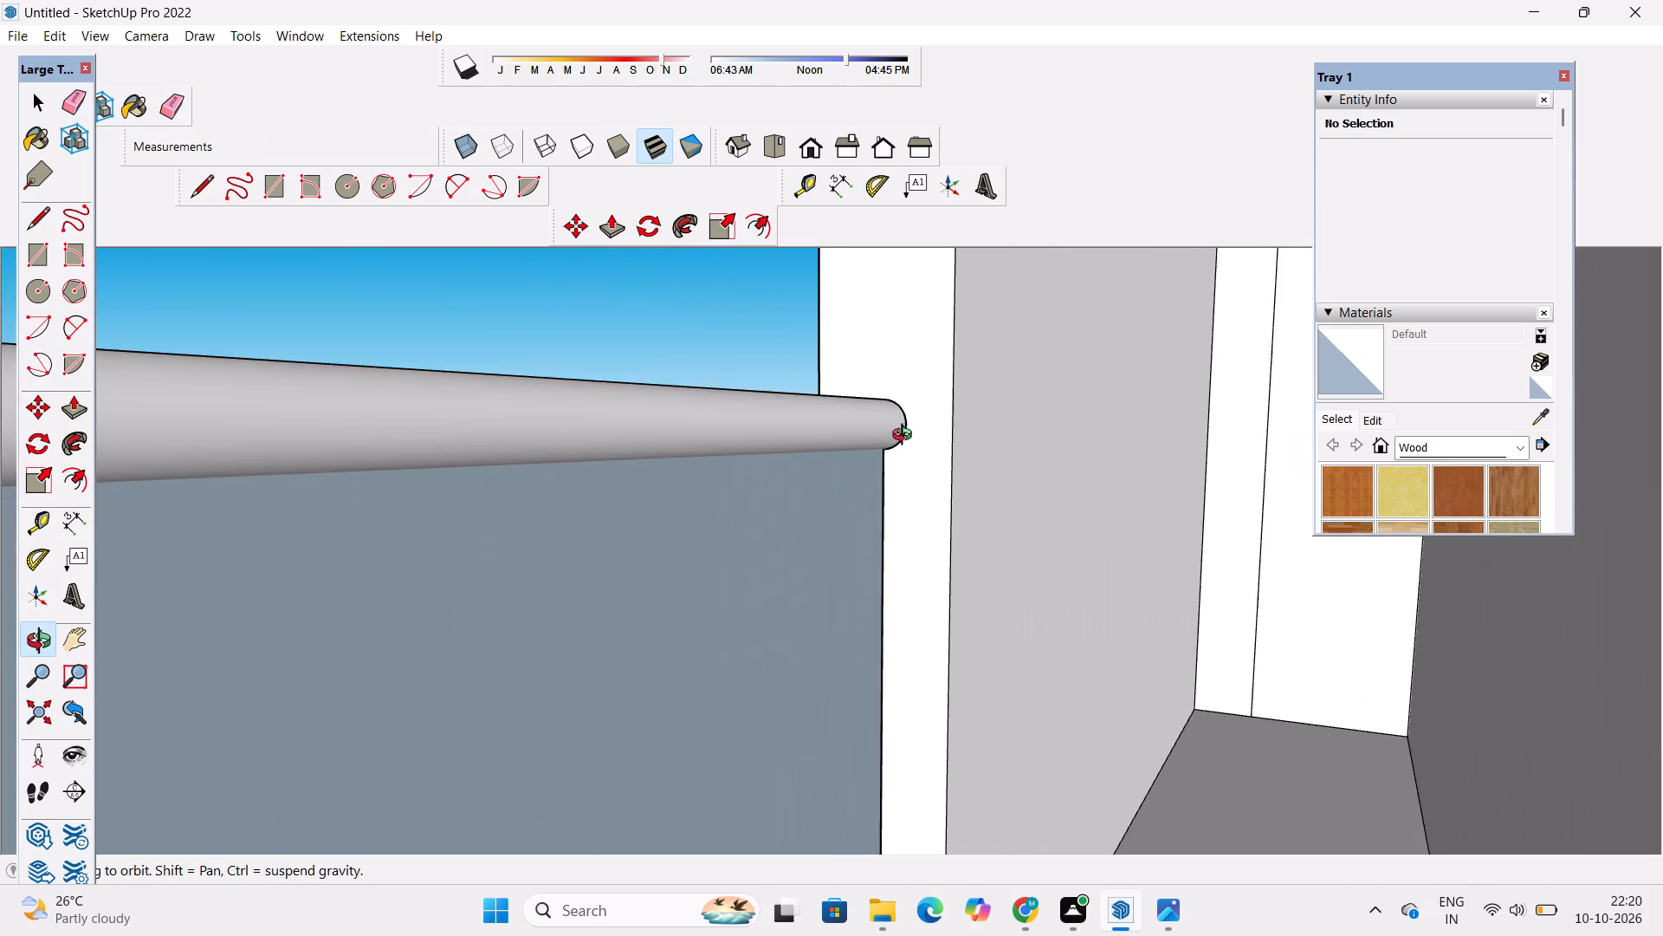
drag(865, 557, 1103, 593)
scroll(1130, 518, down, 6)
drag(1196, 530, 1029, 586)
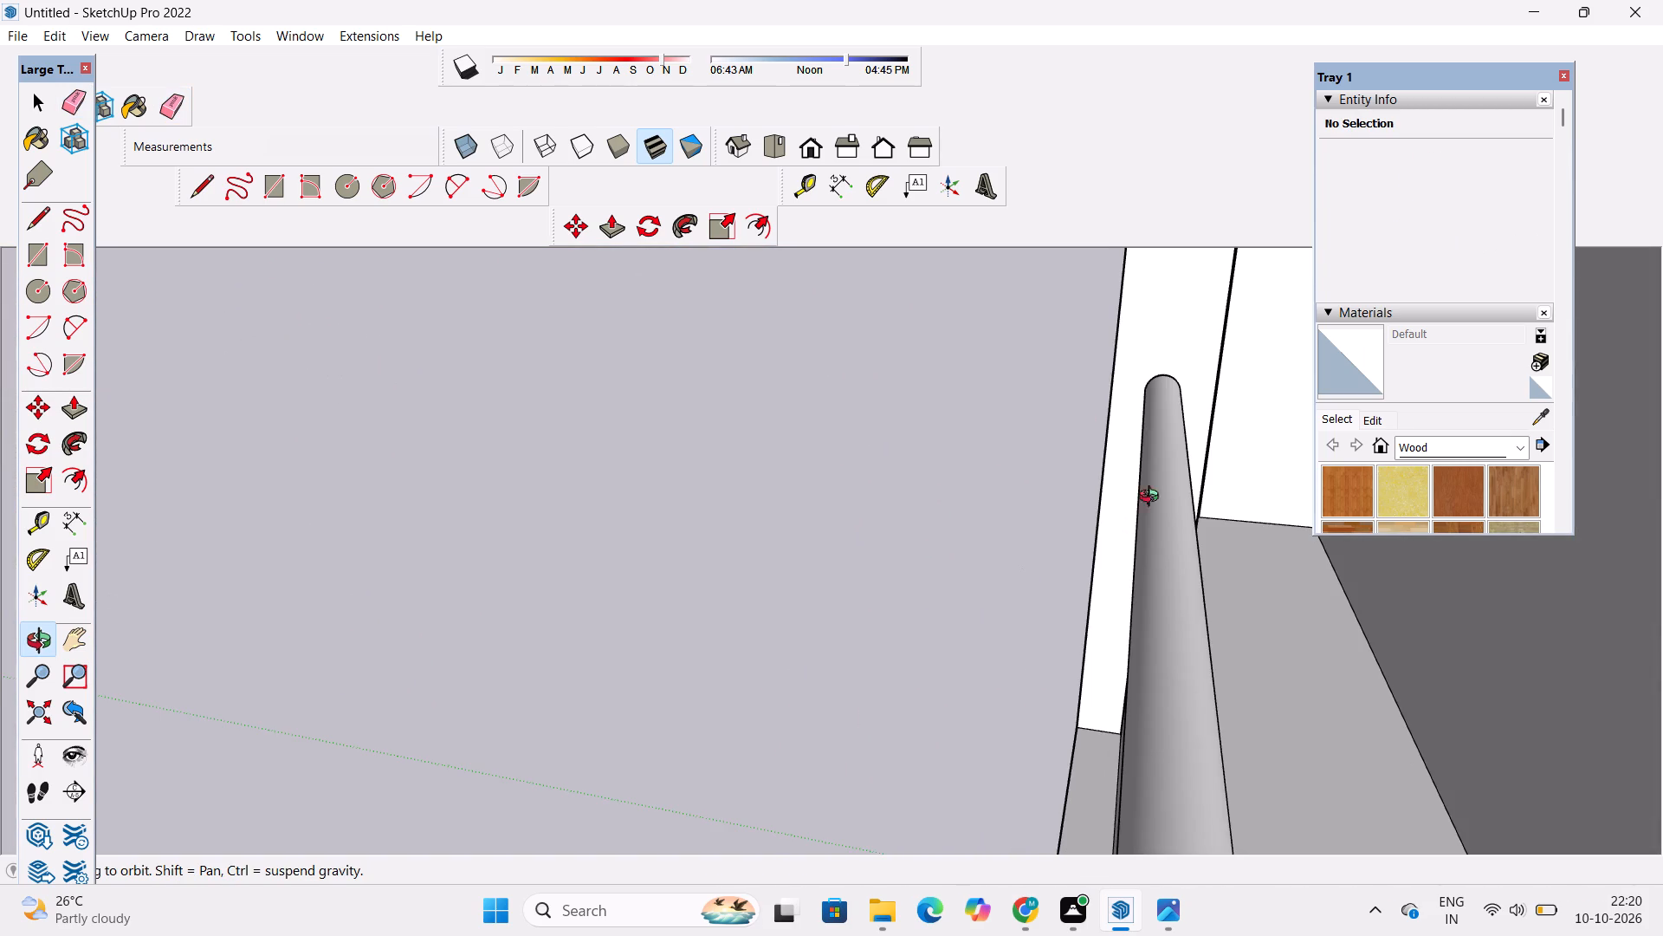
shift+drag(1150, 478, 982, 583)
drag(1237, 610, 1052, 726)
drag(1036, 708, 1082, 626)
scroll(986, 630, up, 4)
shift+drag(985, 627, 1016, 693)
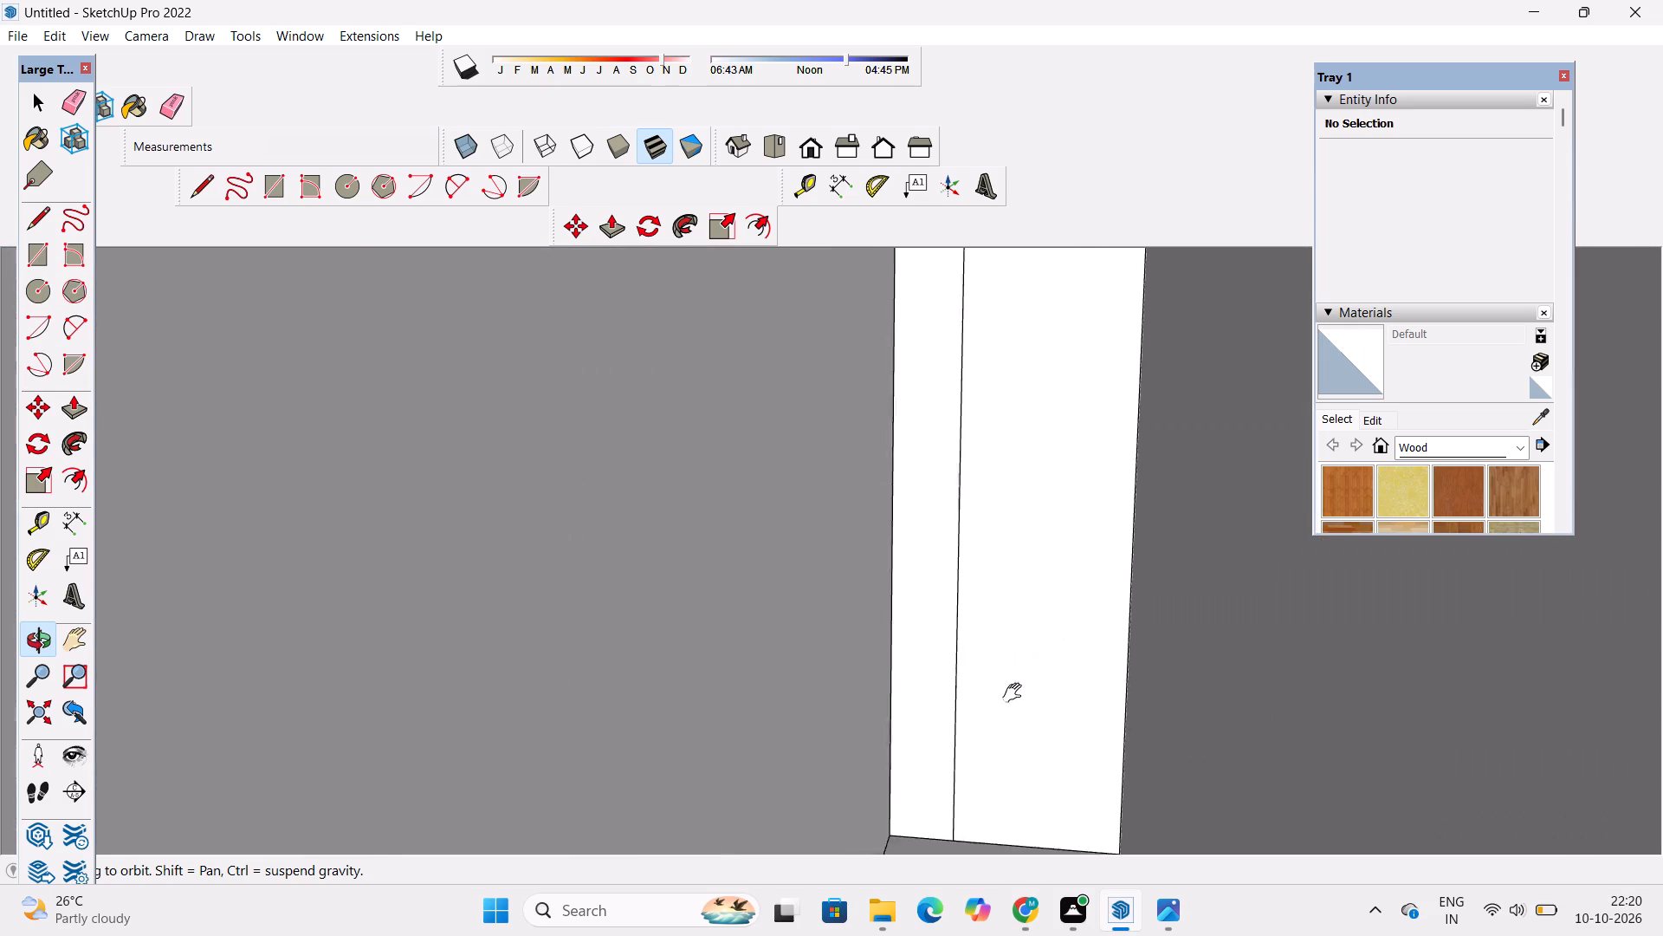
shift+drag(1016, 693, 1016, 697)
drag(1012, 694, 1012, 656)
key(e)
drag(997, 580, 978, 664)
drag(971, 651, 972, 663)
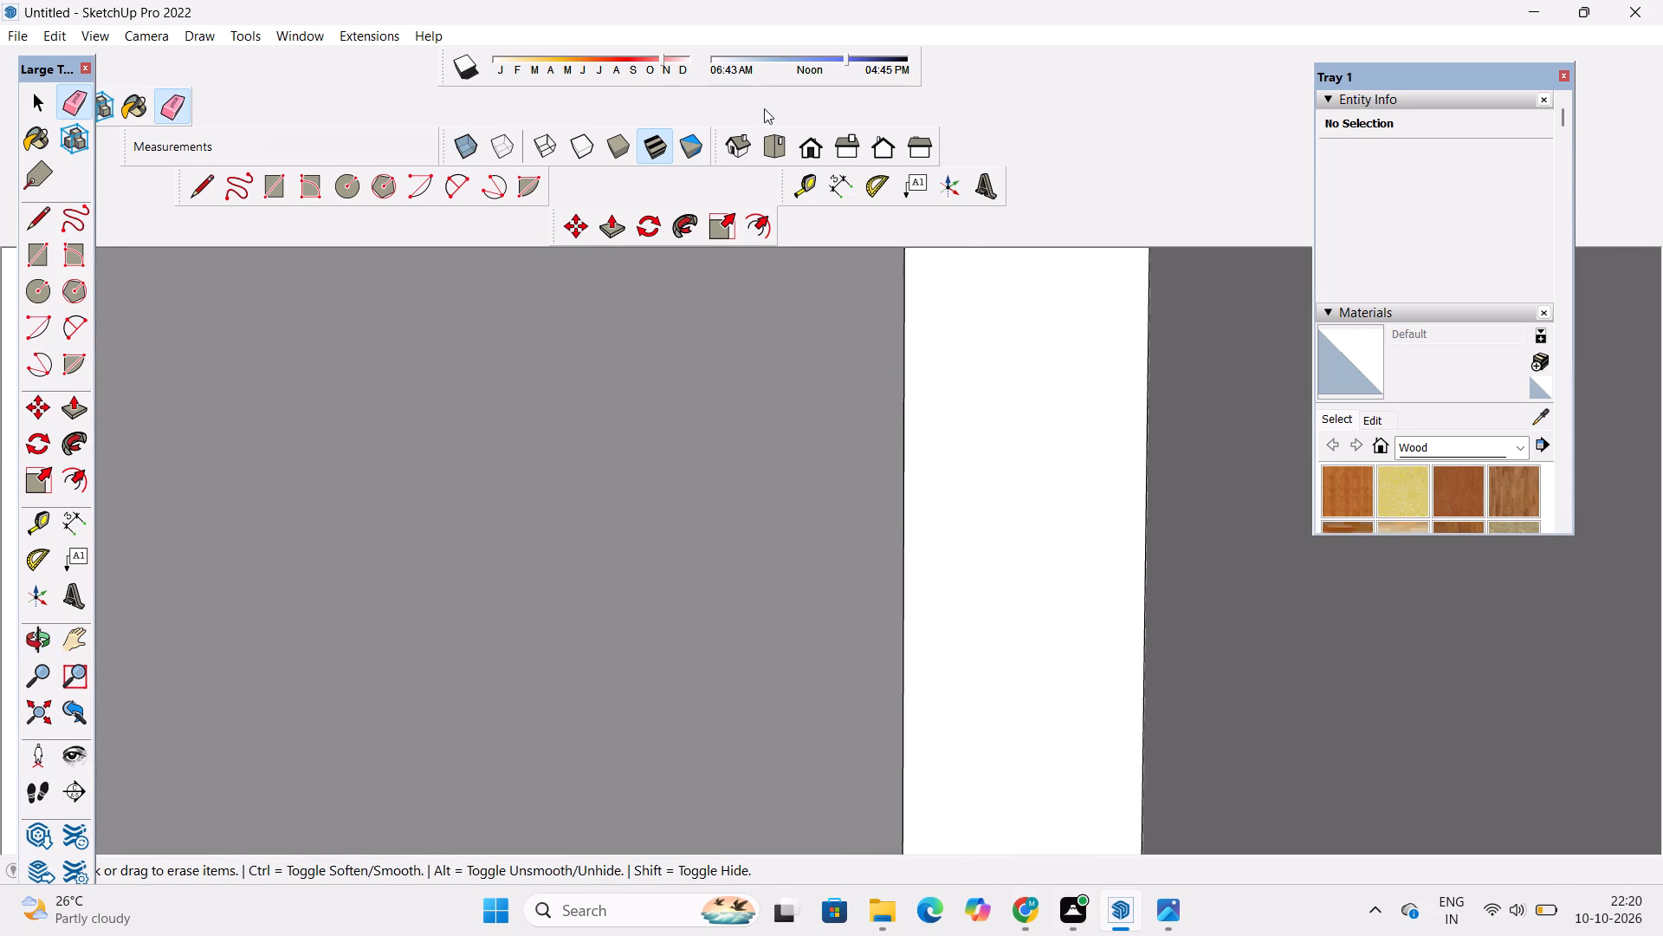
Examine the building's front facade and balconies from the standard front view and from surrounding angles for stray lines.
click(814, 152)
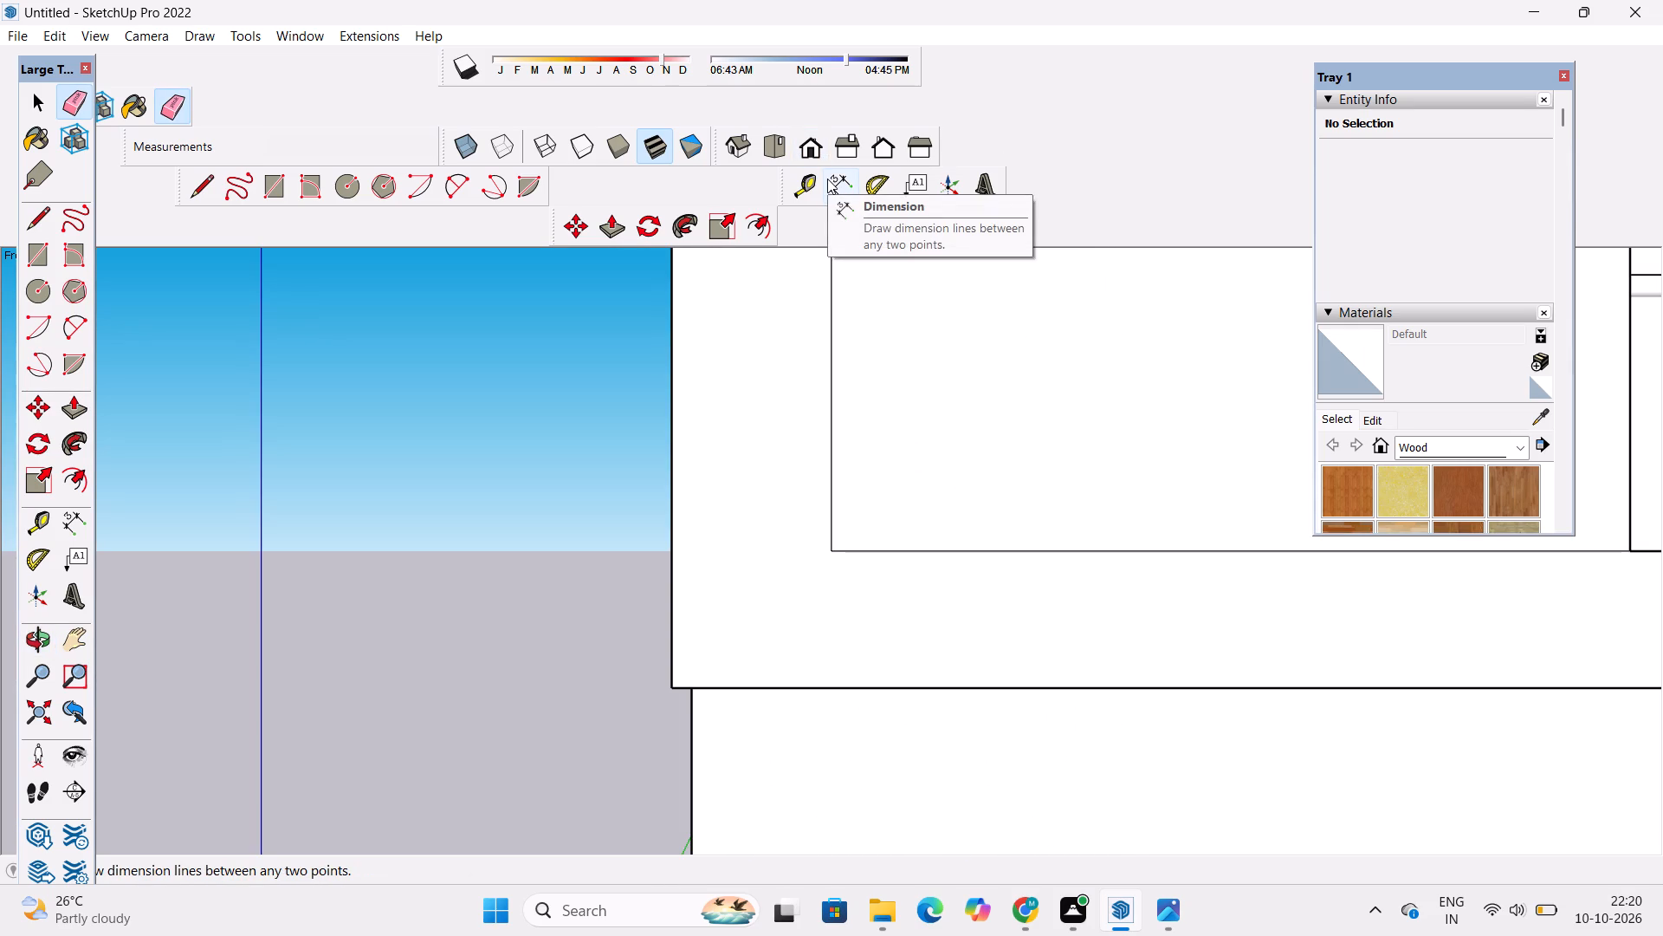
scroll(778, 252, down, 3)
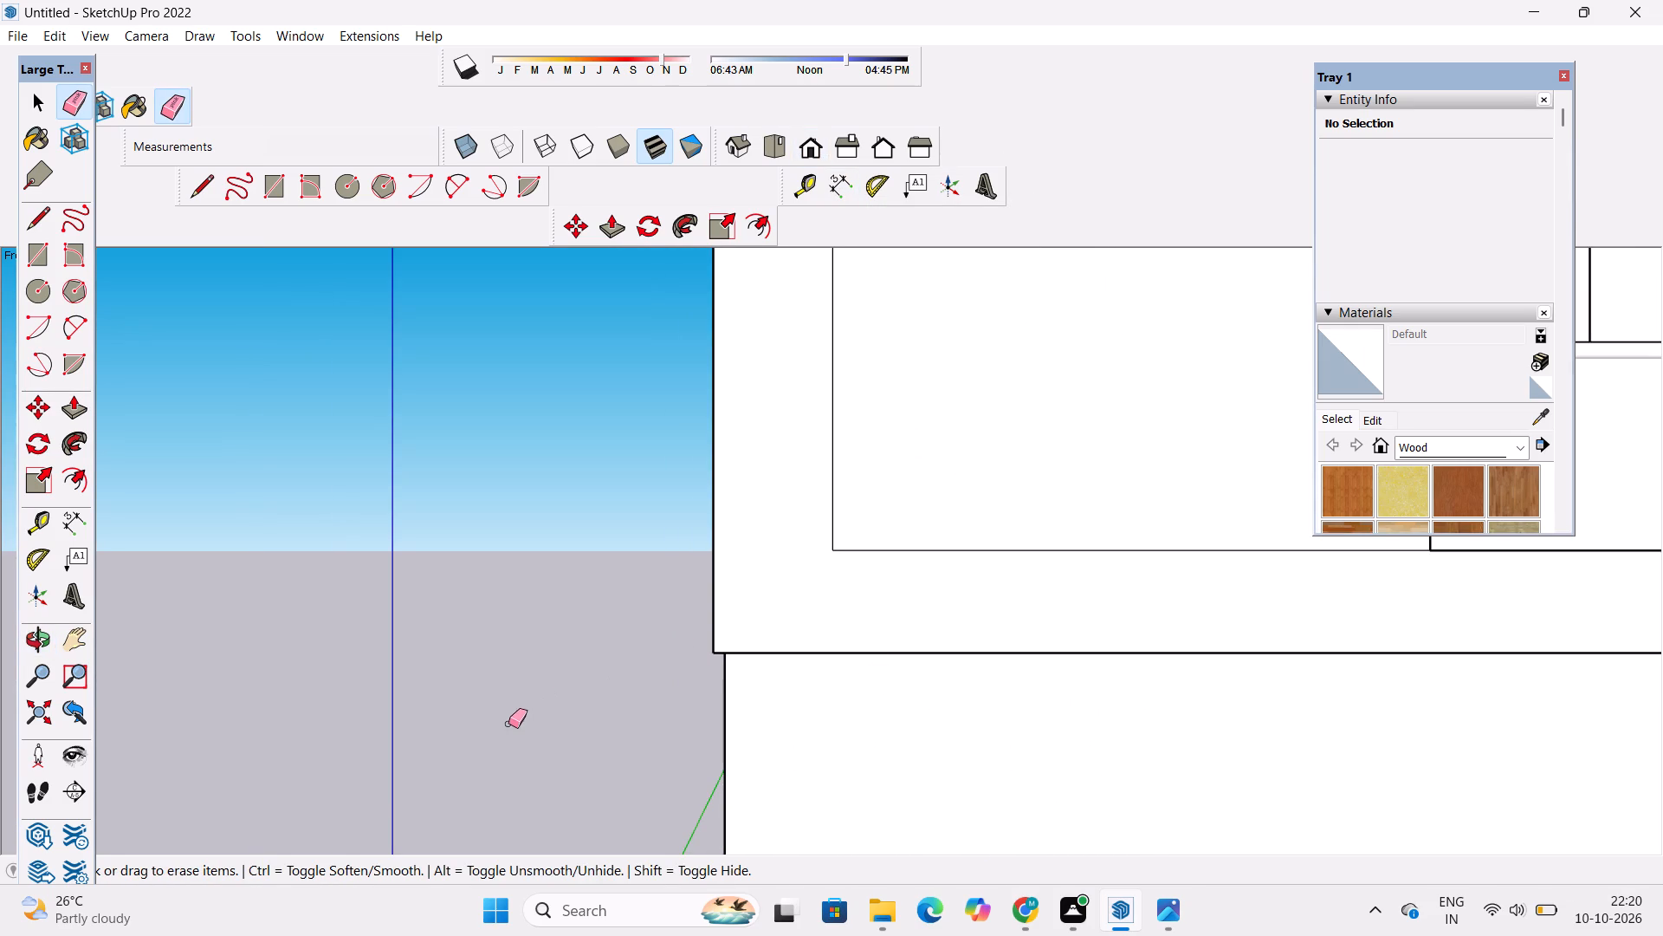
key(o)
scroll(572, 688, down, 5)
drag(575, 688, 712, 804)
drag(801, 662, 682, 681)
scroll(770, 666, down, 6)
shift+drag(902, 700, 690, 729)
drag(787, 804, 812, 649)
scroll(809, 632, down, 5)
drag(814, 648, 849, 725)
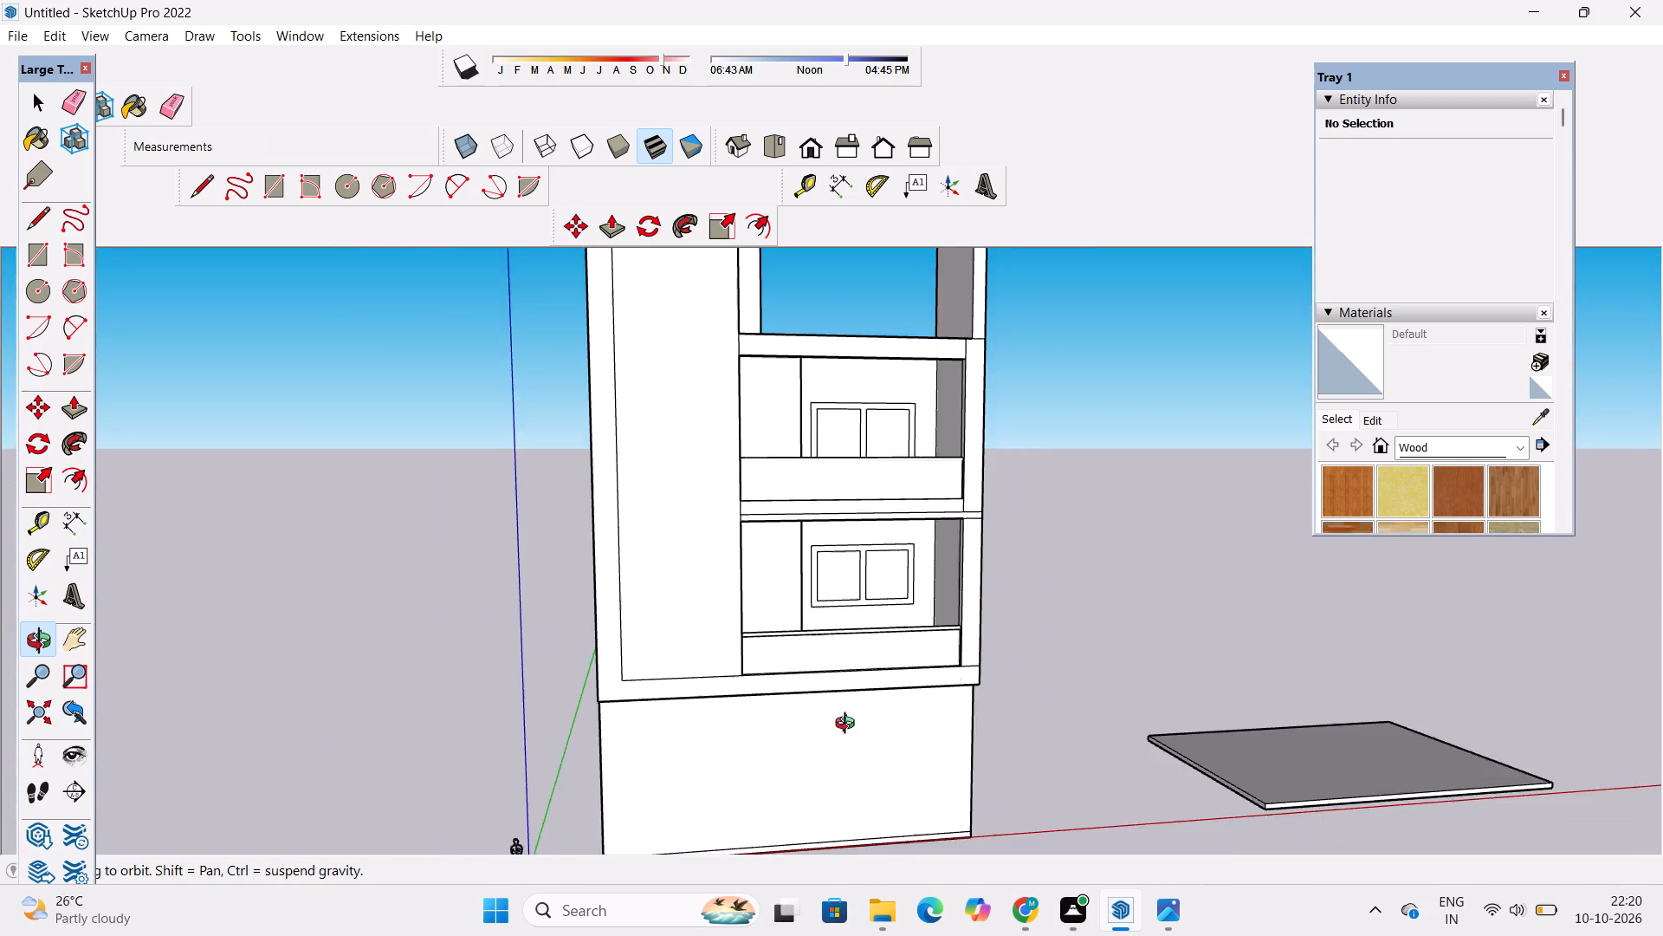
drag(849, 725, 870, 772)
scroll(1065, 627, up, 4)
shift+drag(999, 661, 980, 673)
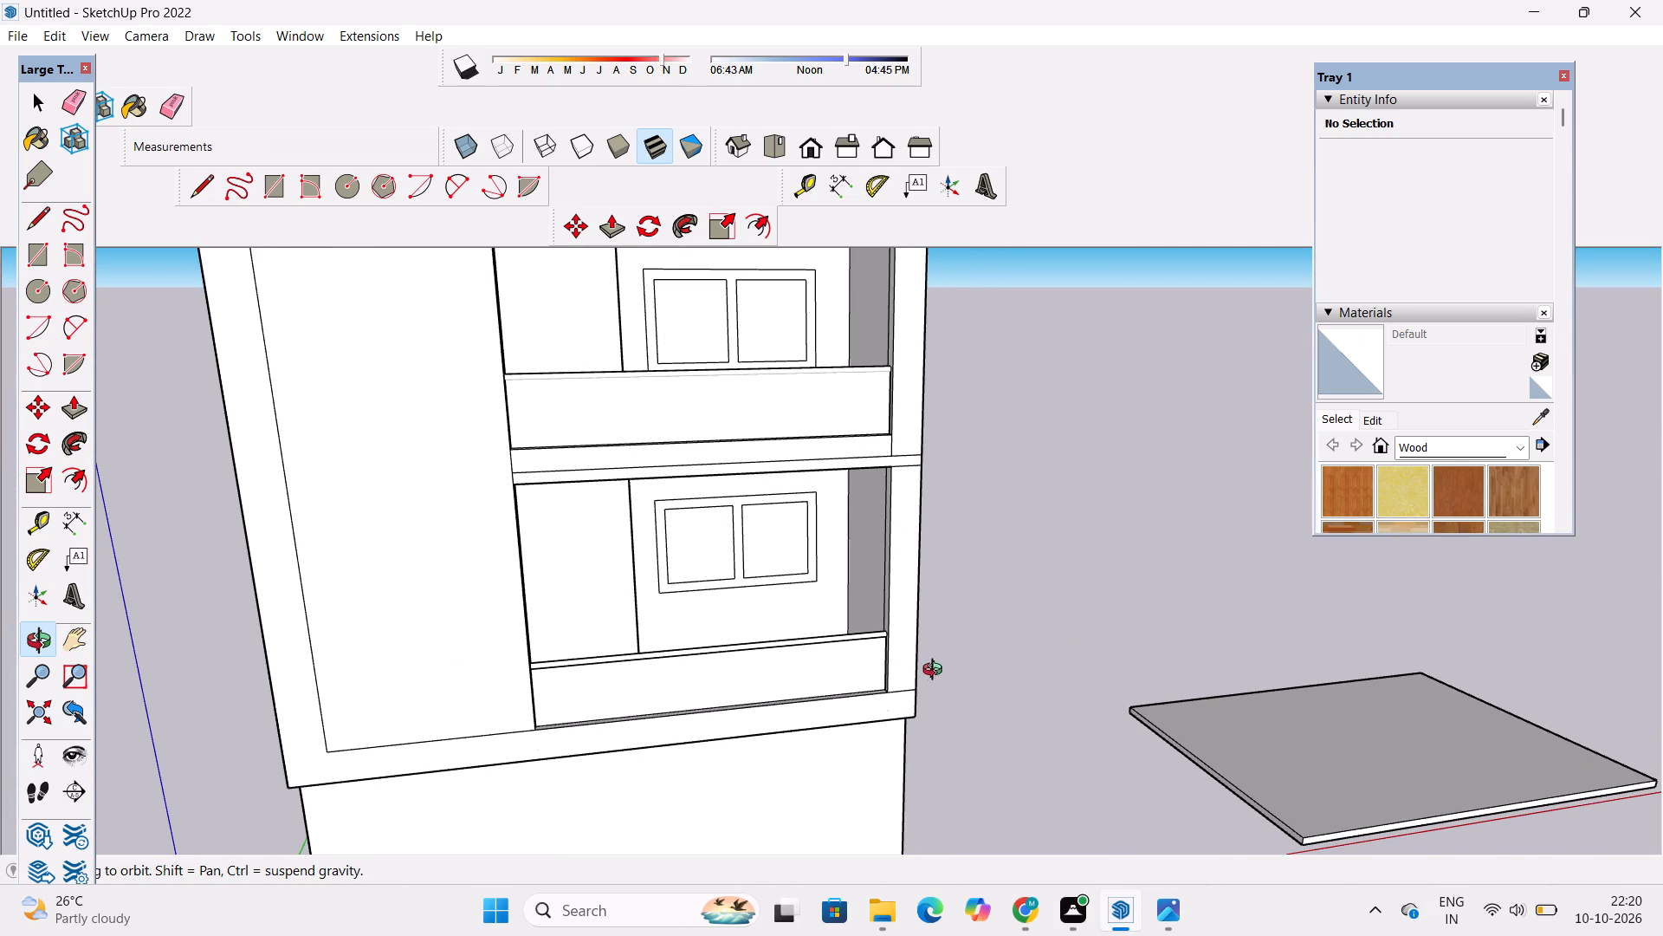
shift+drag(924, 692, 910, 751)
scroll(883, 751, down, 1)
scroll(883, 751, up, 3)
shift+drag(874, 751, 912, 725)
shift+scroll(922, 719, down, 6)
shift+drag(869, 715, 869, 784)
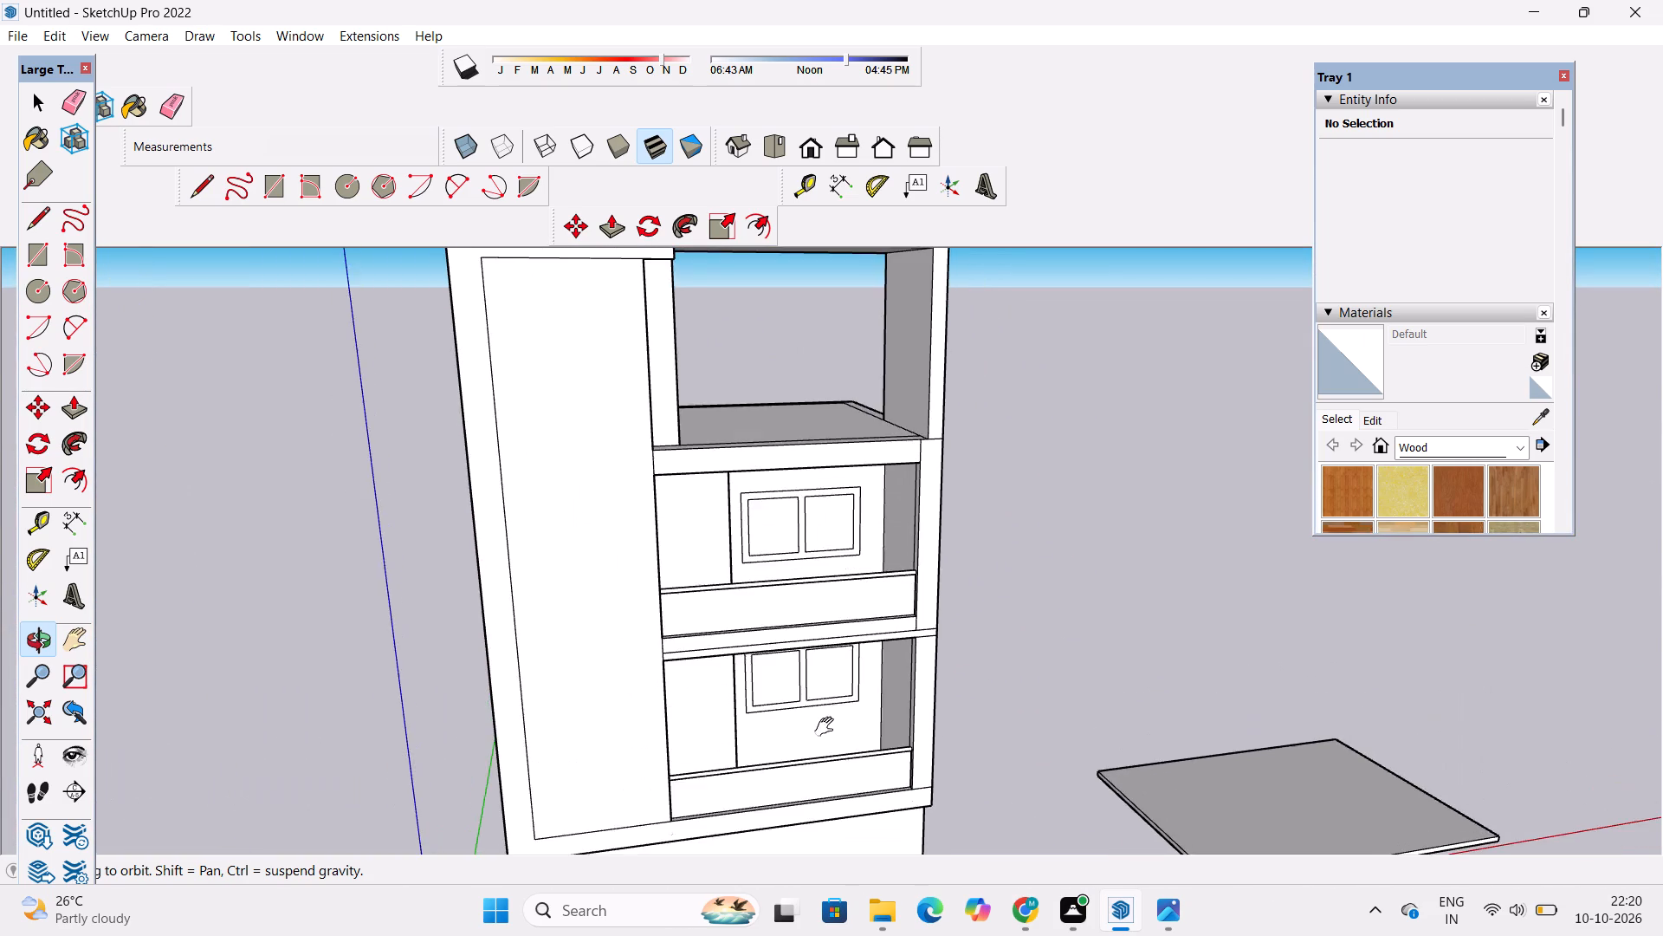
shift+scroll(812, 702, down, 5)
drag(799, 684, 542, 735)
scroll(637, 536, up, 3)
scroll(721, 763, up, 1)
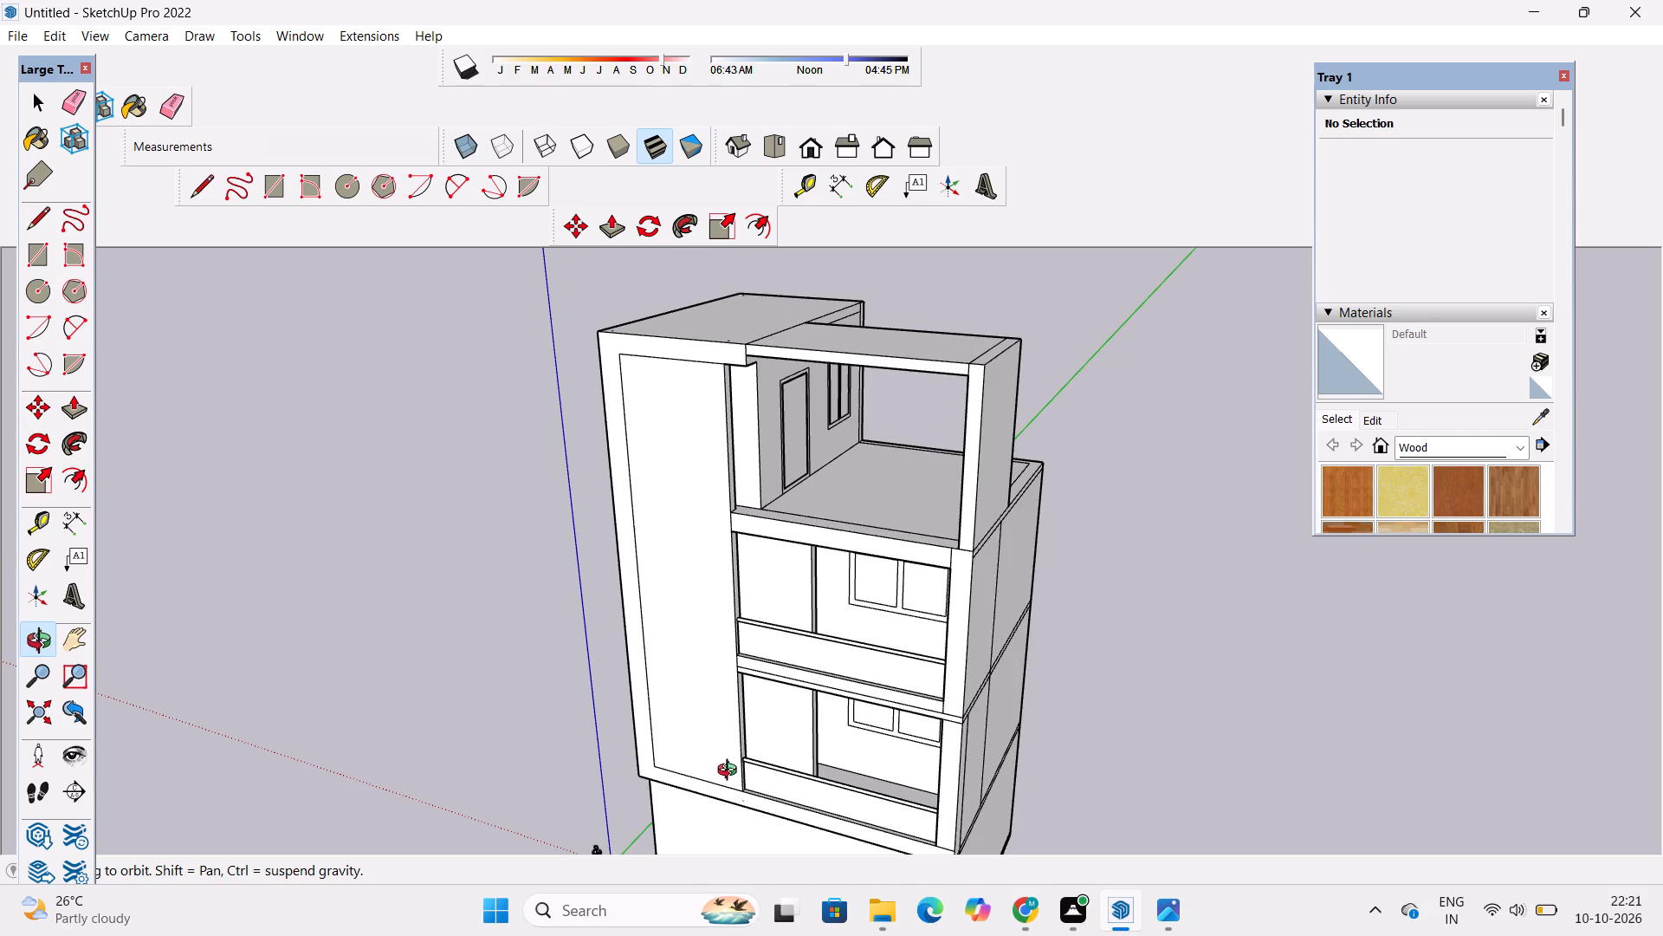
drag(703, 767, 951, 747)
scroll(955, 725, down, 4)
shift+drag(942, 706, 885, 715)
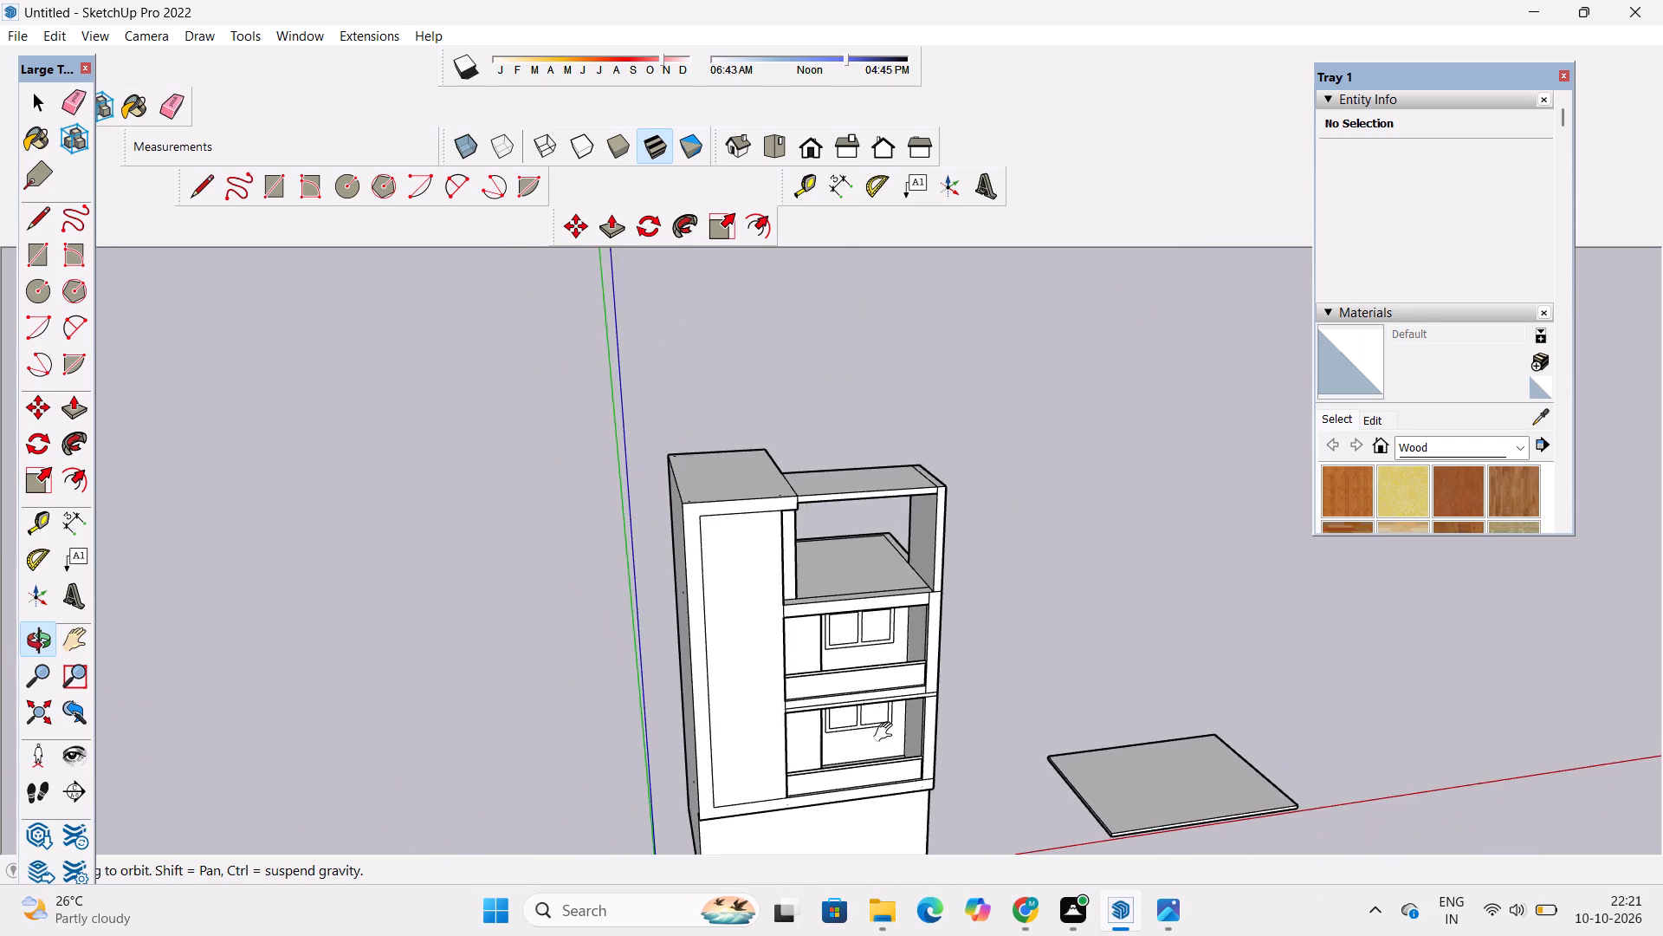
Erase the horizontal line running across the front of the floor slab between the two balcony storeys.
shift+scroll(887, 733, up, 15)
shift+drag(741, 673, 638, 772)
shift+scroll(596, 731, down, 5)
drag(688, 757, 623, 723)
shift+drag(622, 719, 586, 732)
drag(596, 732, 589, 712)
key(e)
scroll(958, 718, up, 4)
click(970, 708)
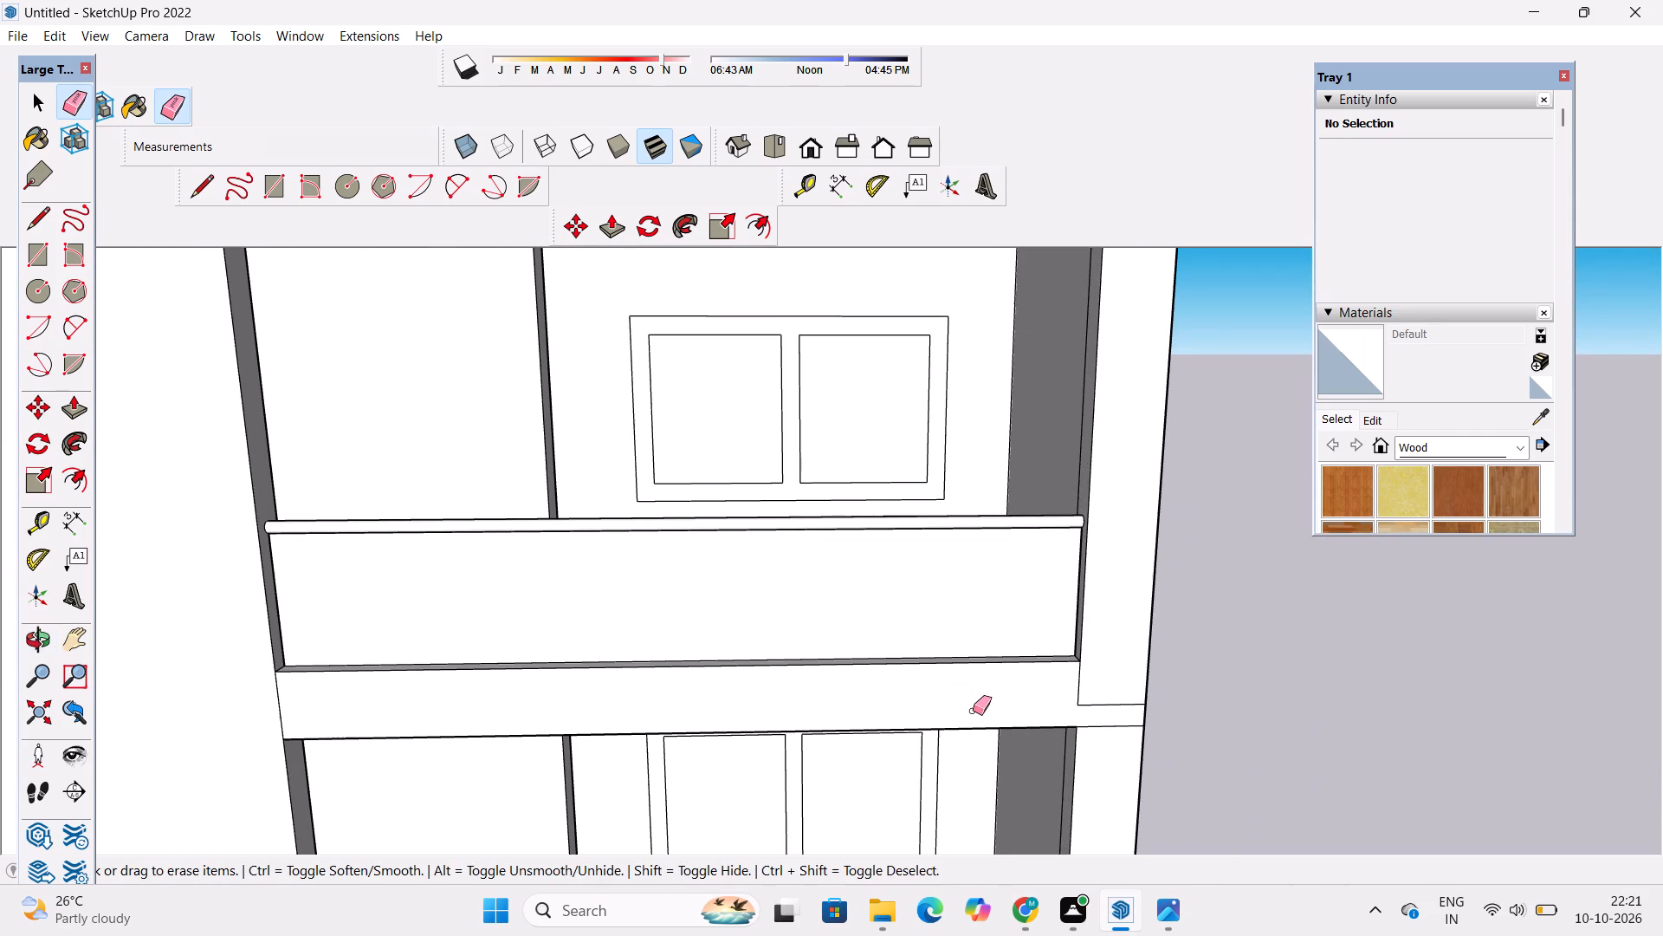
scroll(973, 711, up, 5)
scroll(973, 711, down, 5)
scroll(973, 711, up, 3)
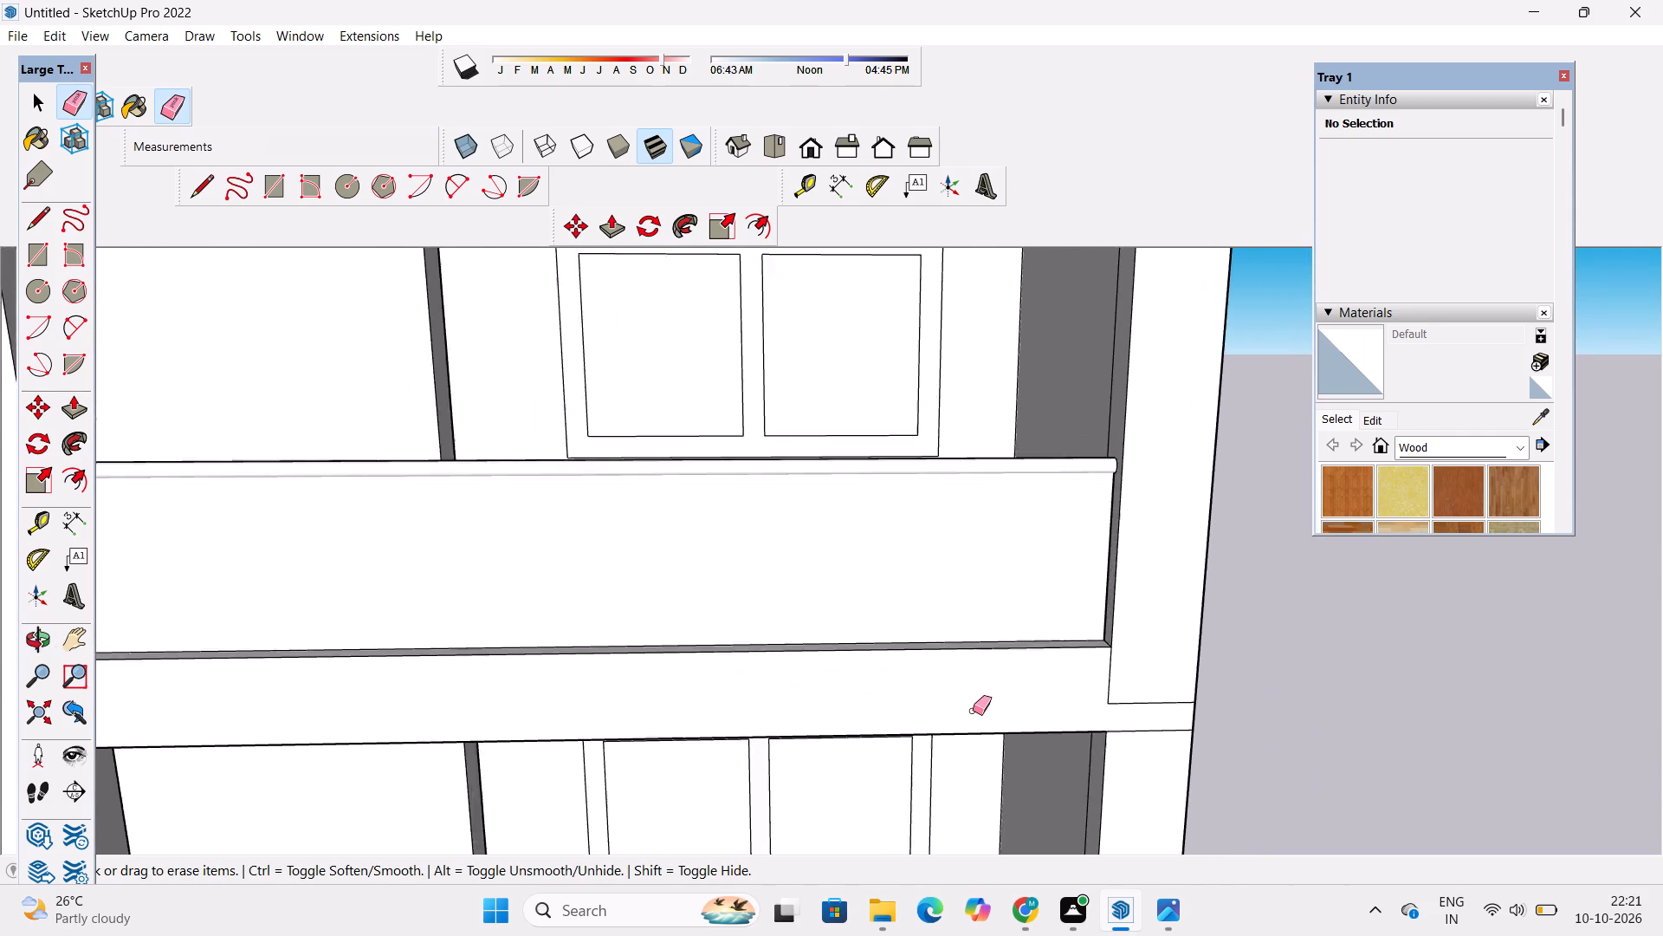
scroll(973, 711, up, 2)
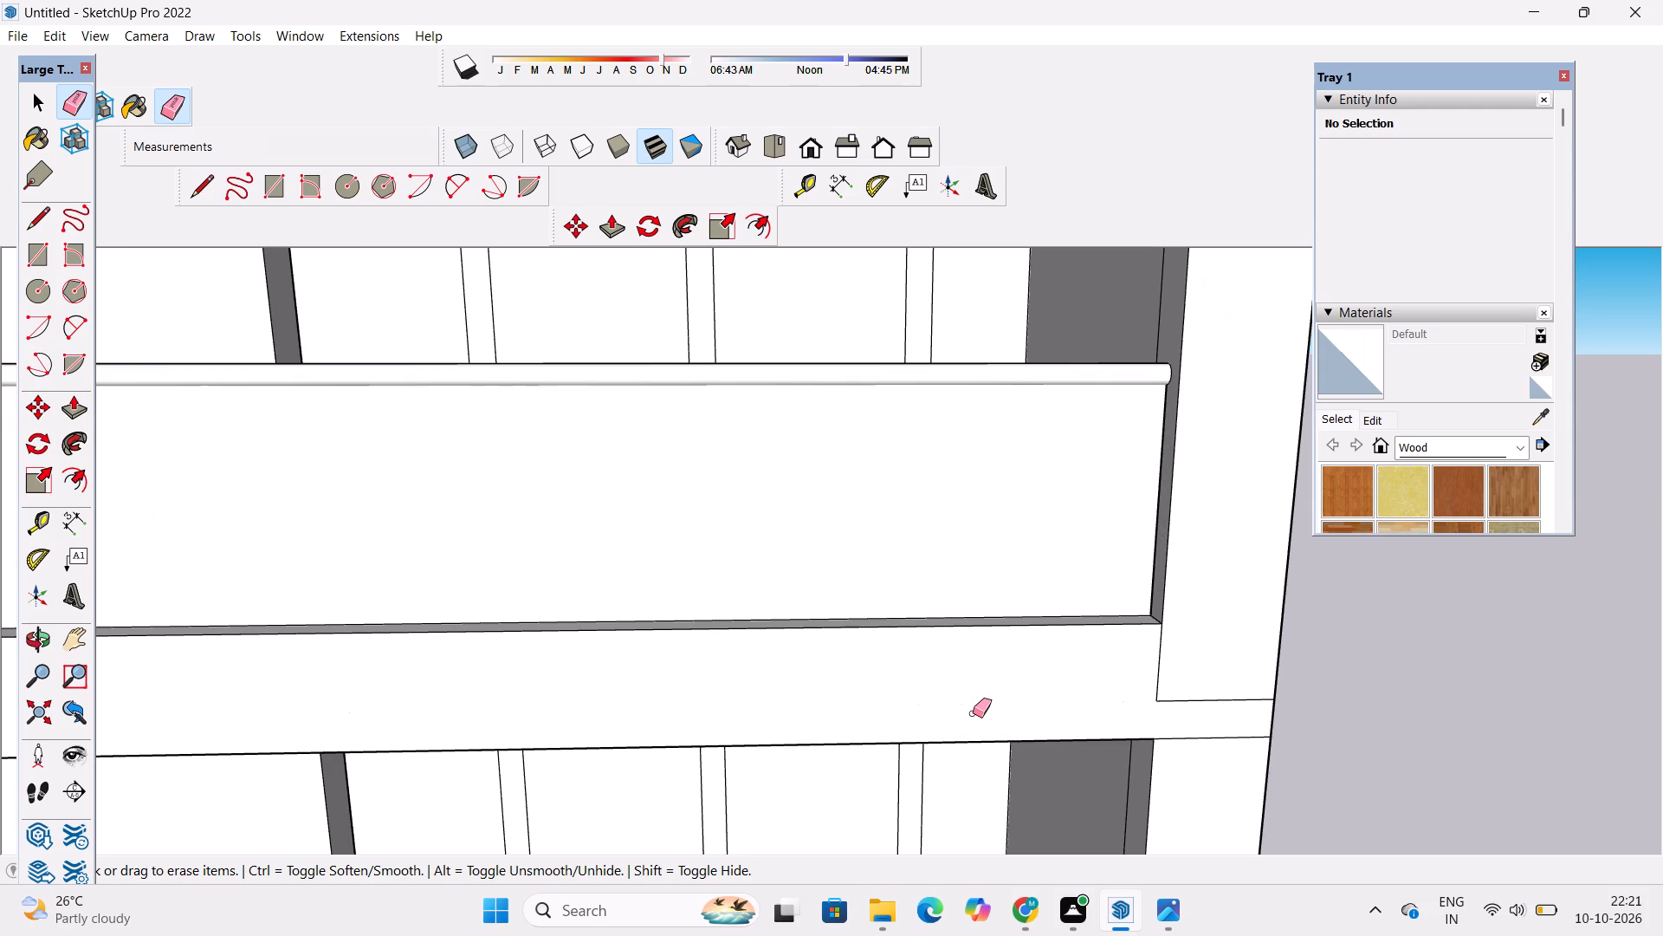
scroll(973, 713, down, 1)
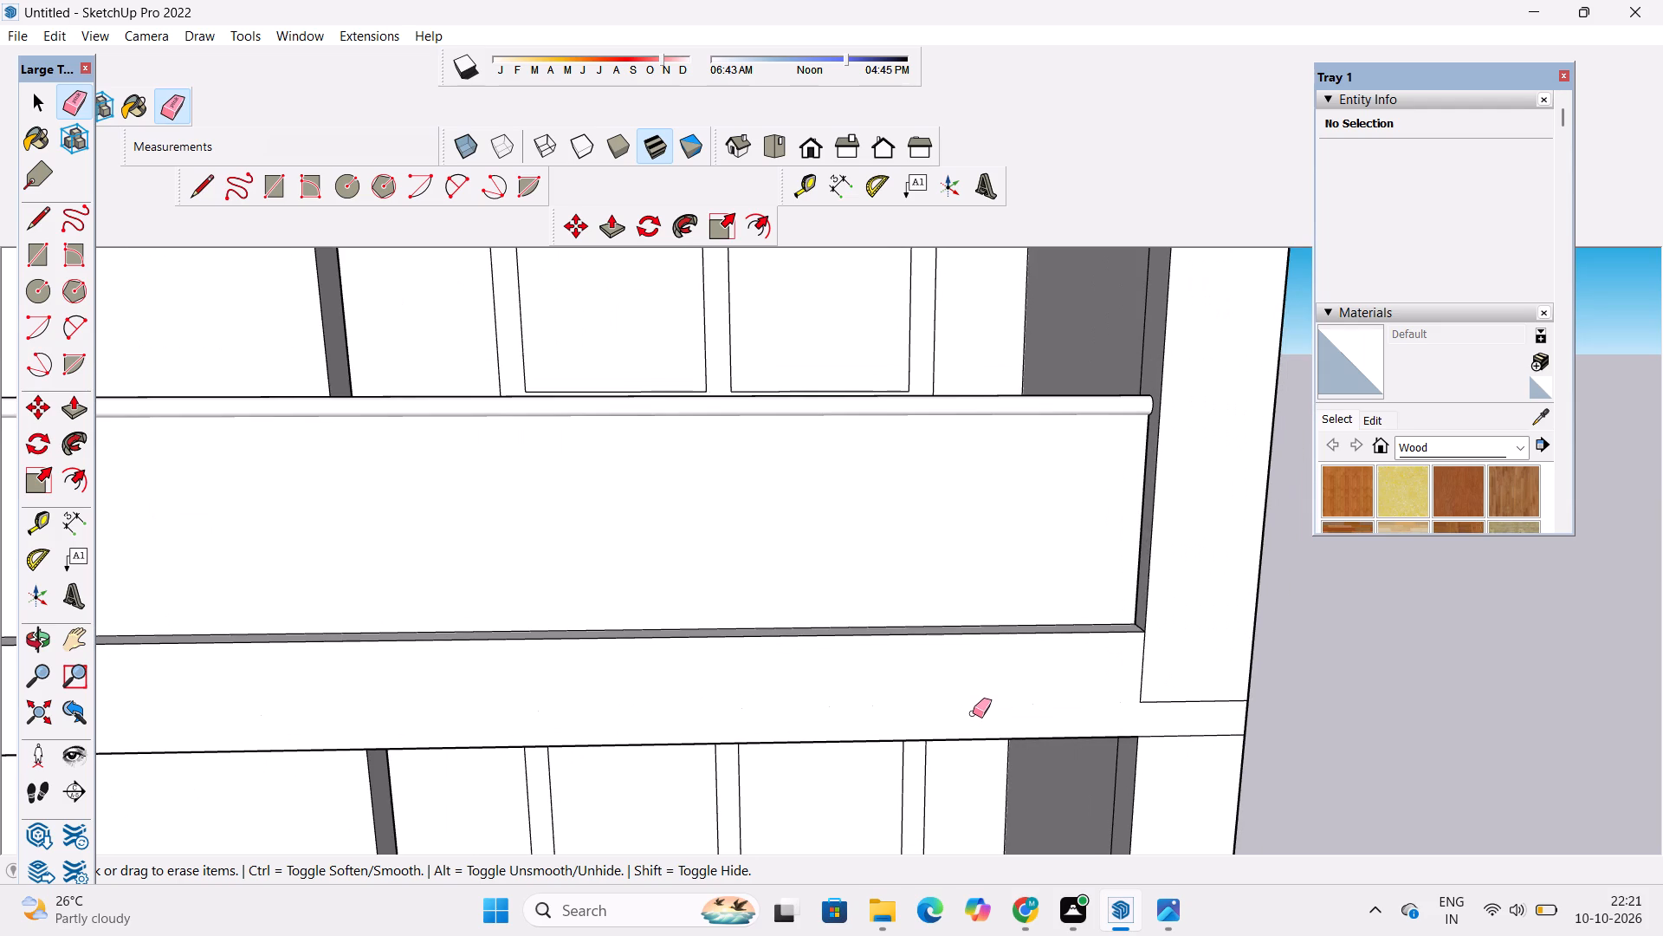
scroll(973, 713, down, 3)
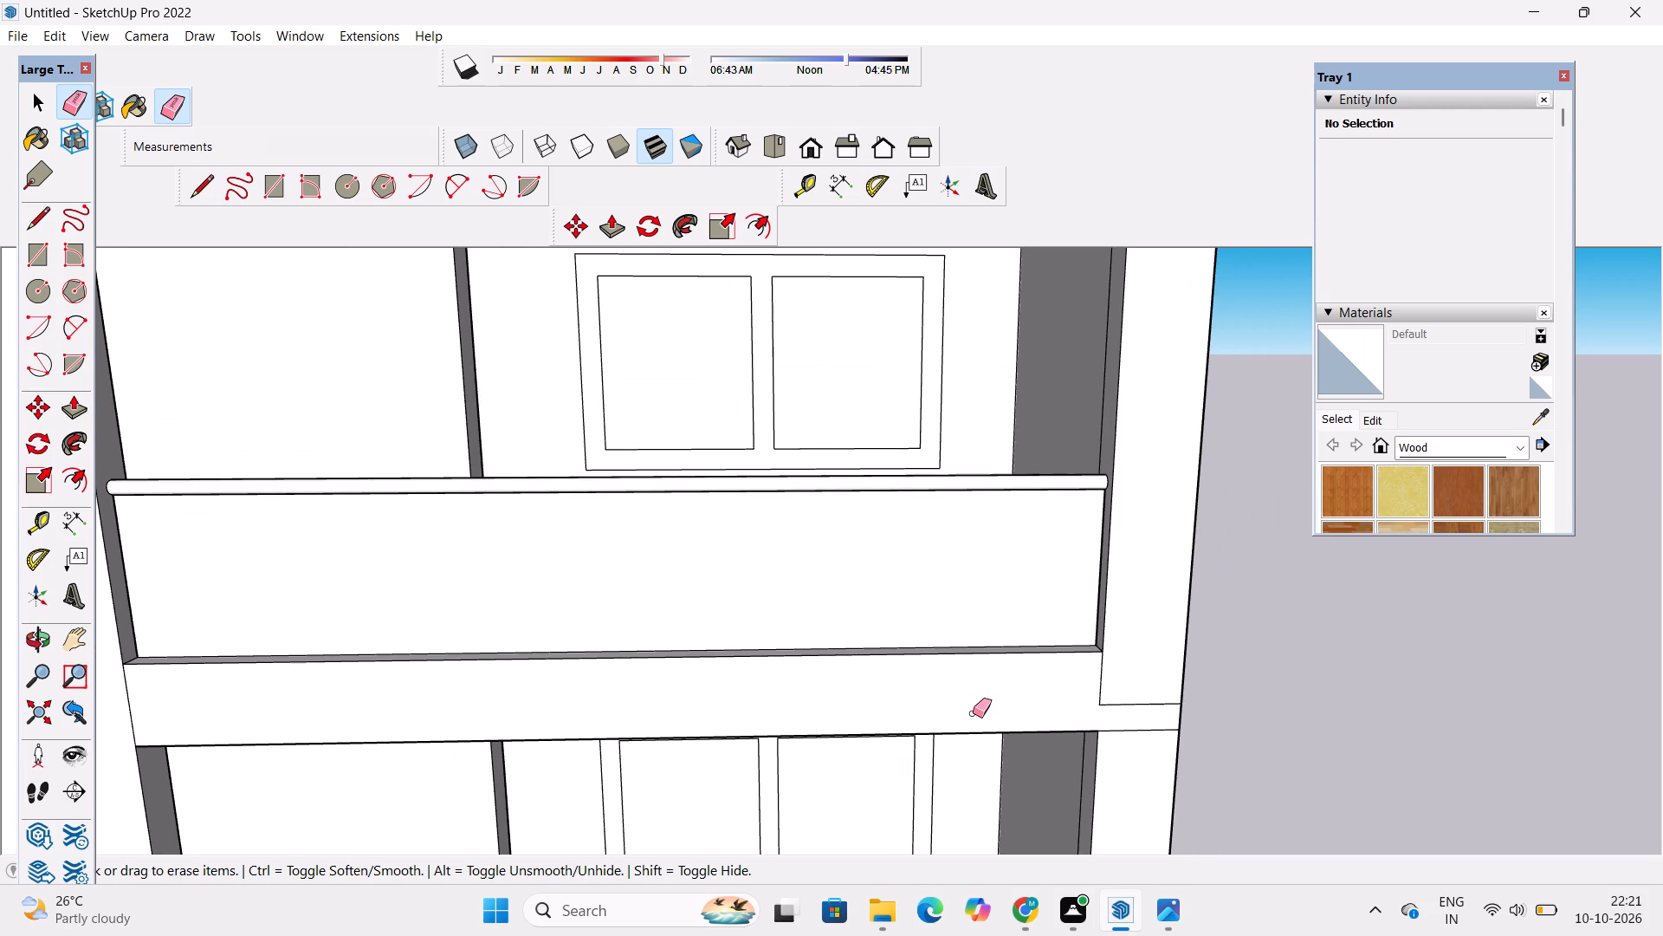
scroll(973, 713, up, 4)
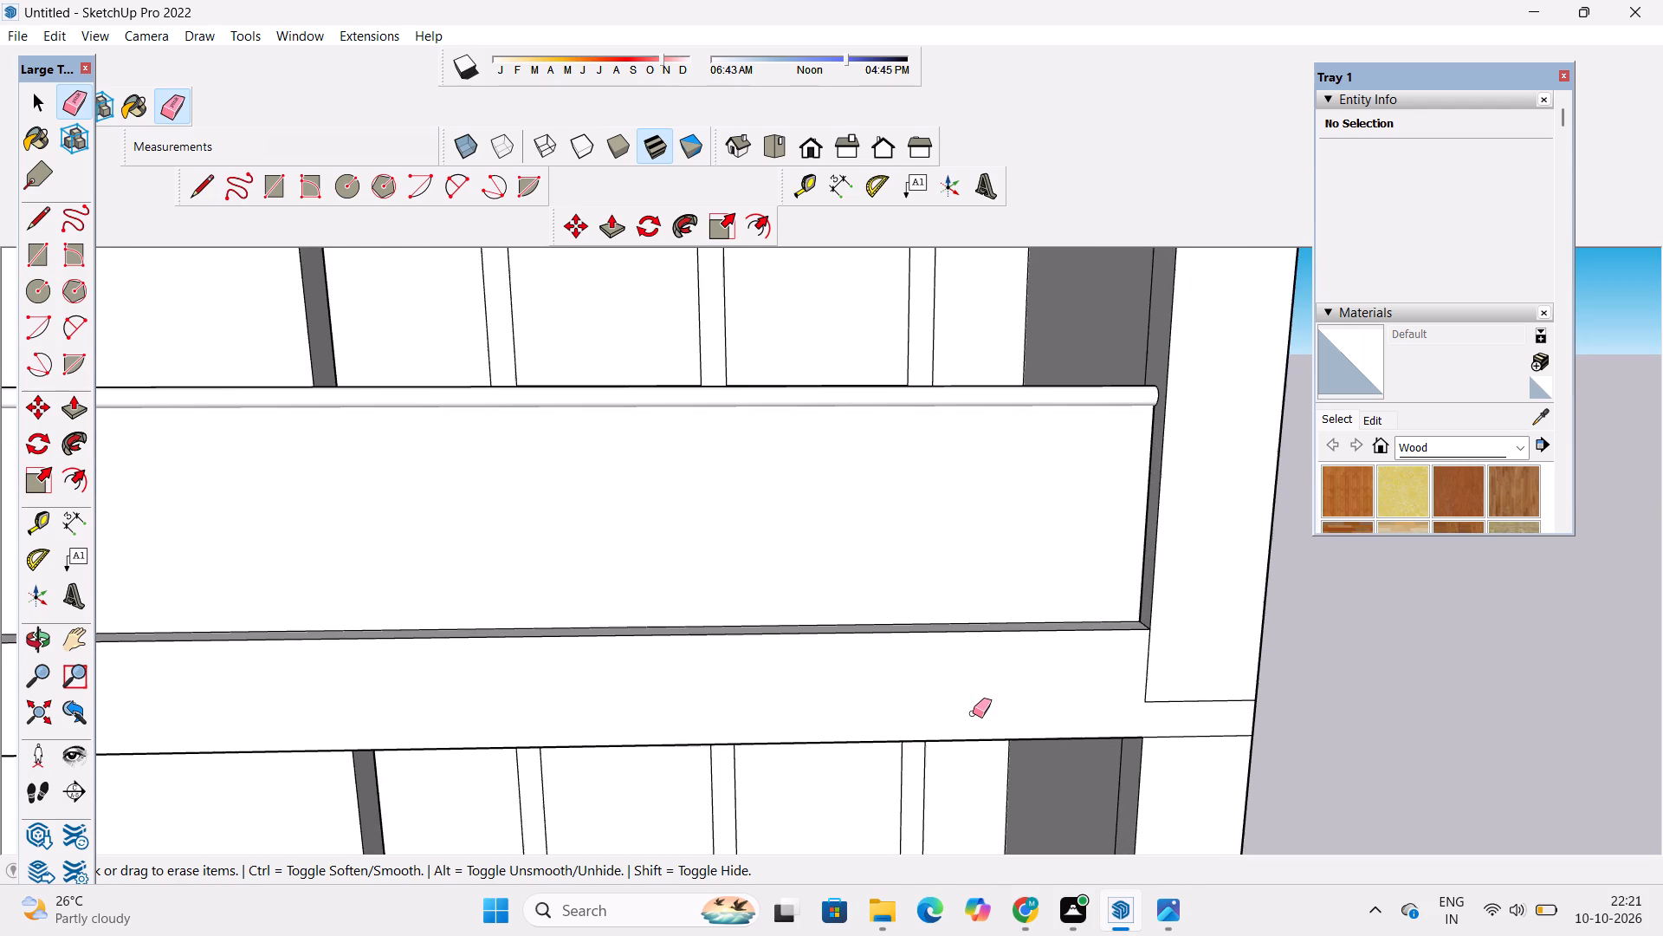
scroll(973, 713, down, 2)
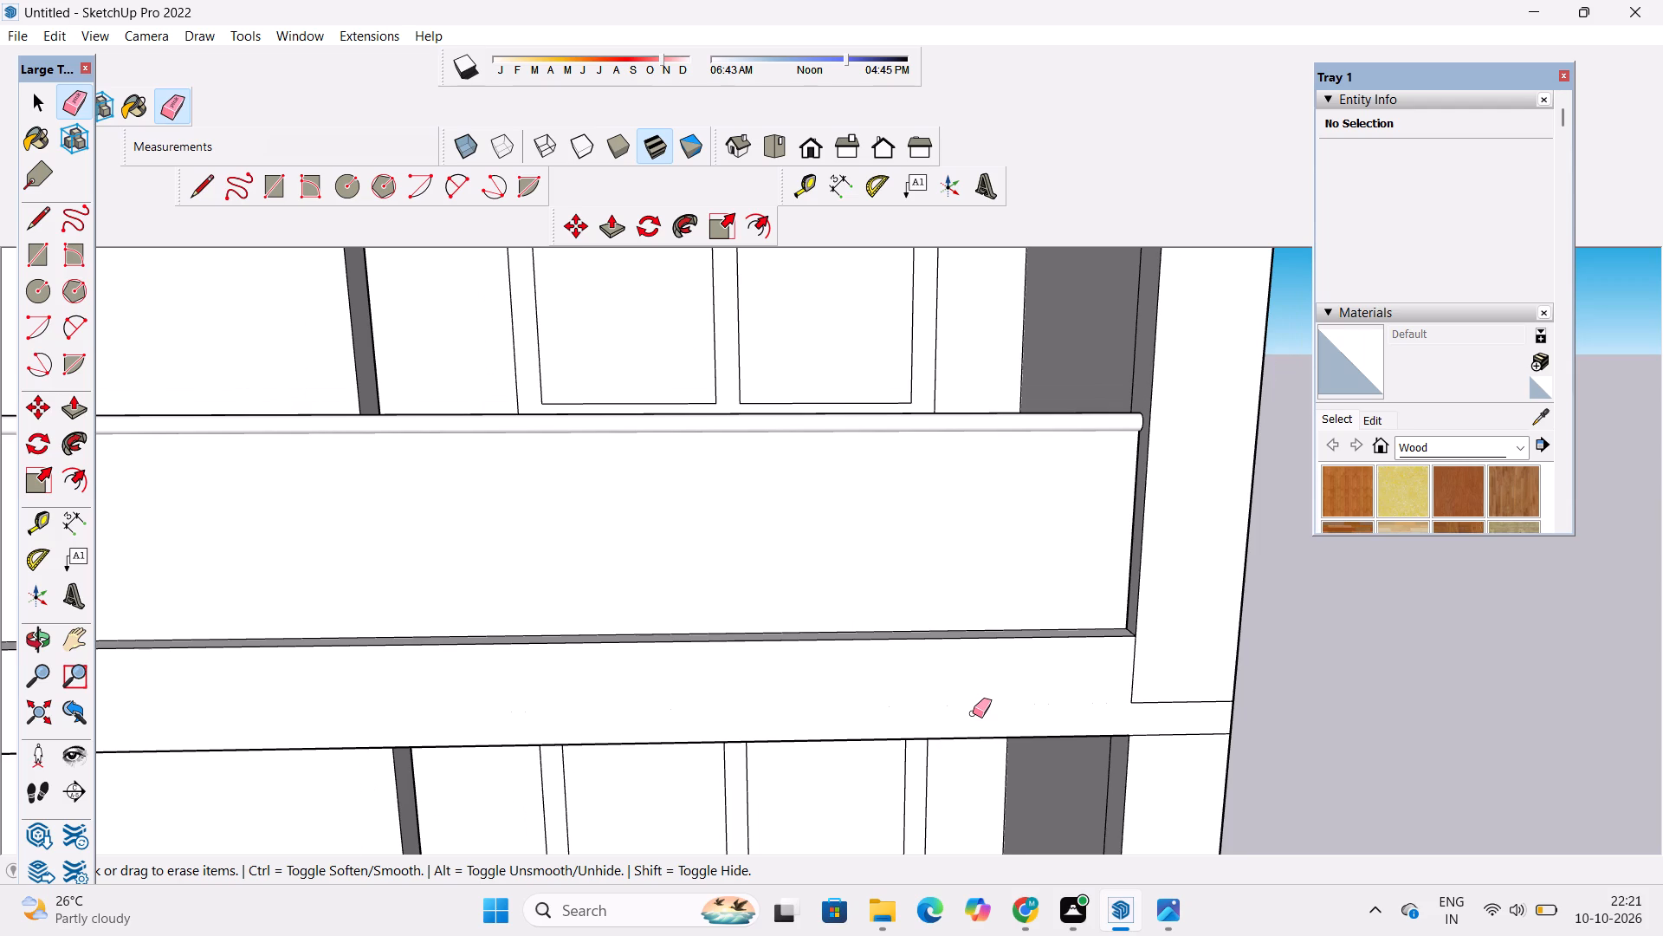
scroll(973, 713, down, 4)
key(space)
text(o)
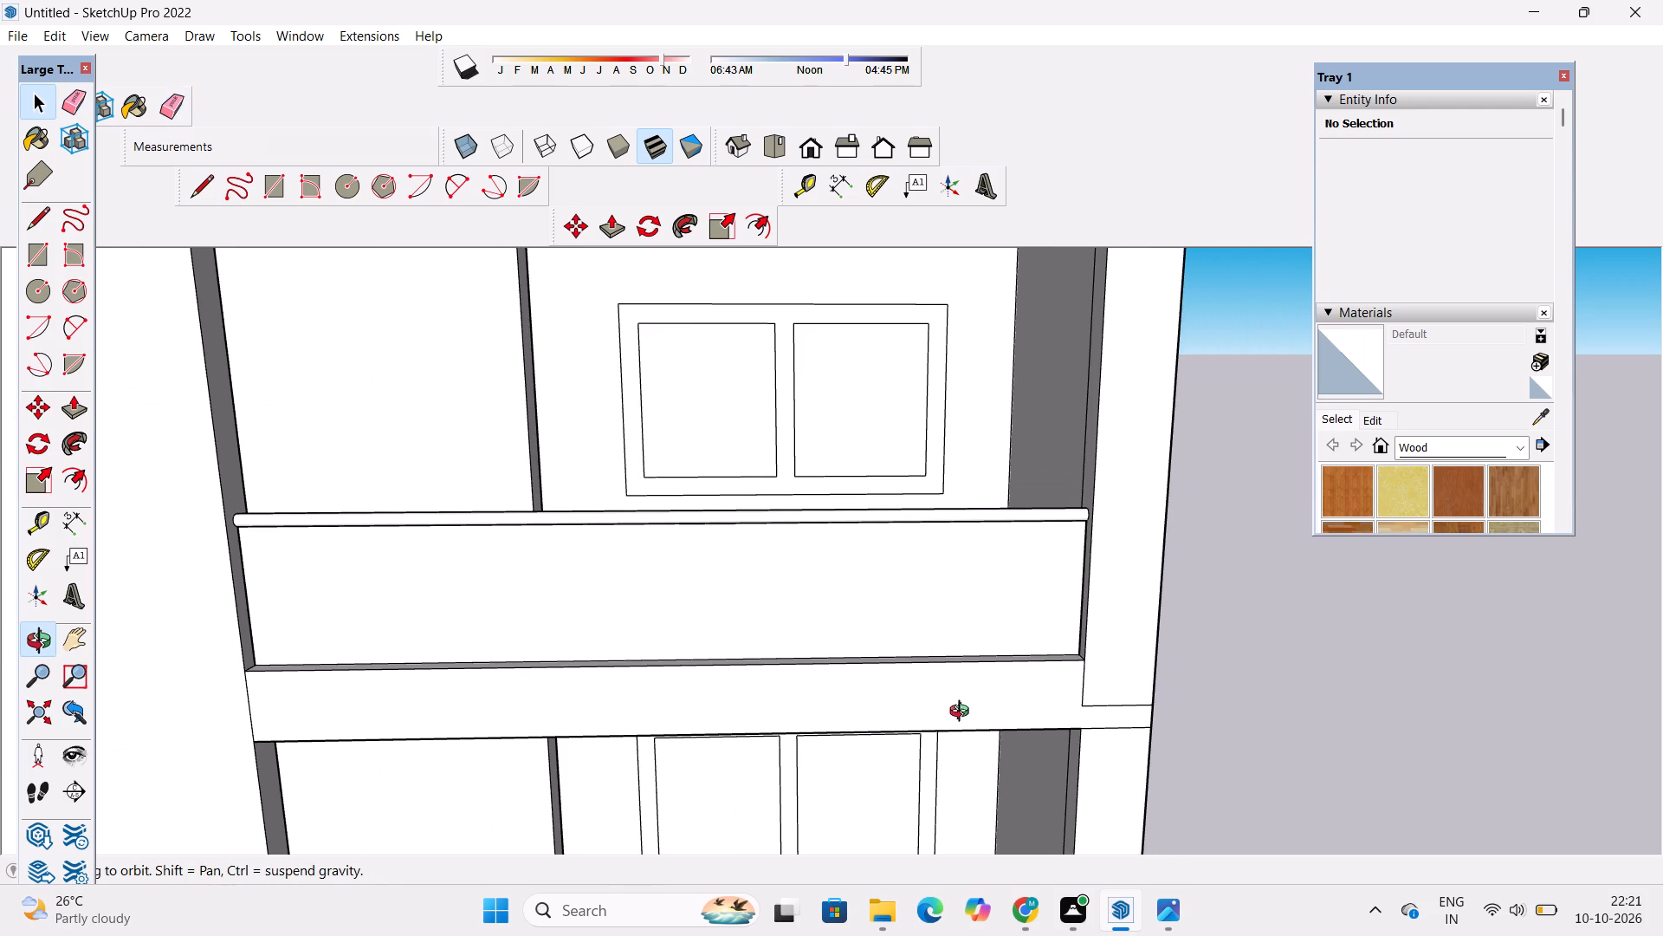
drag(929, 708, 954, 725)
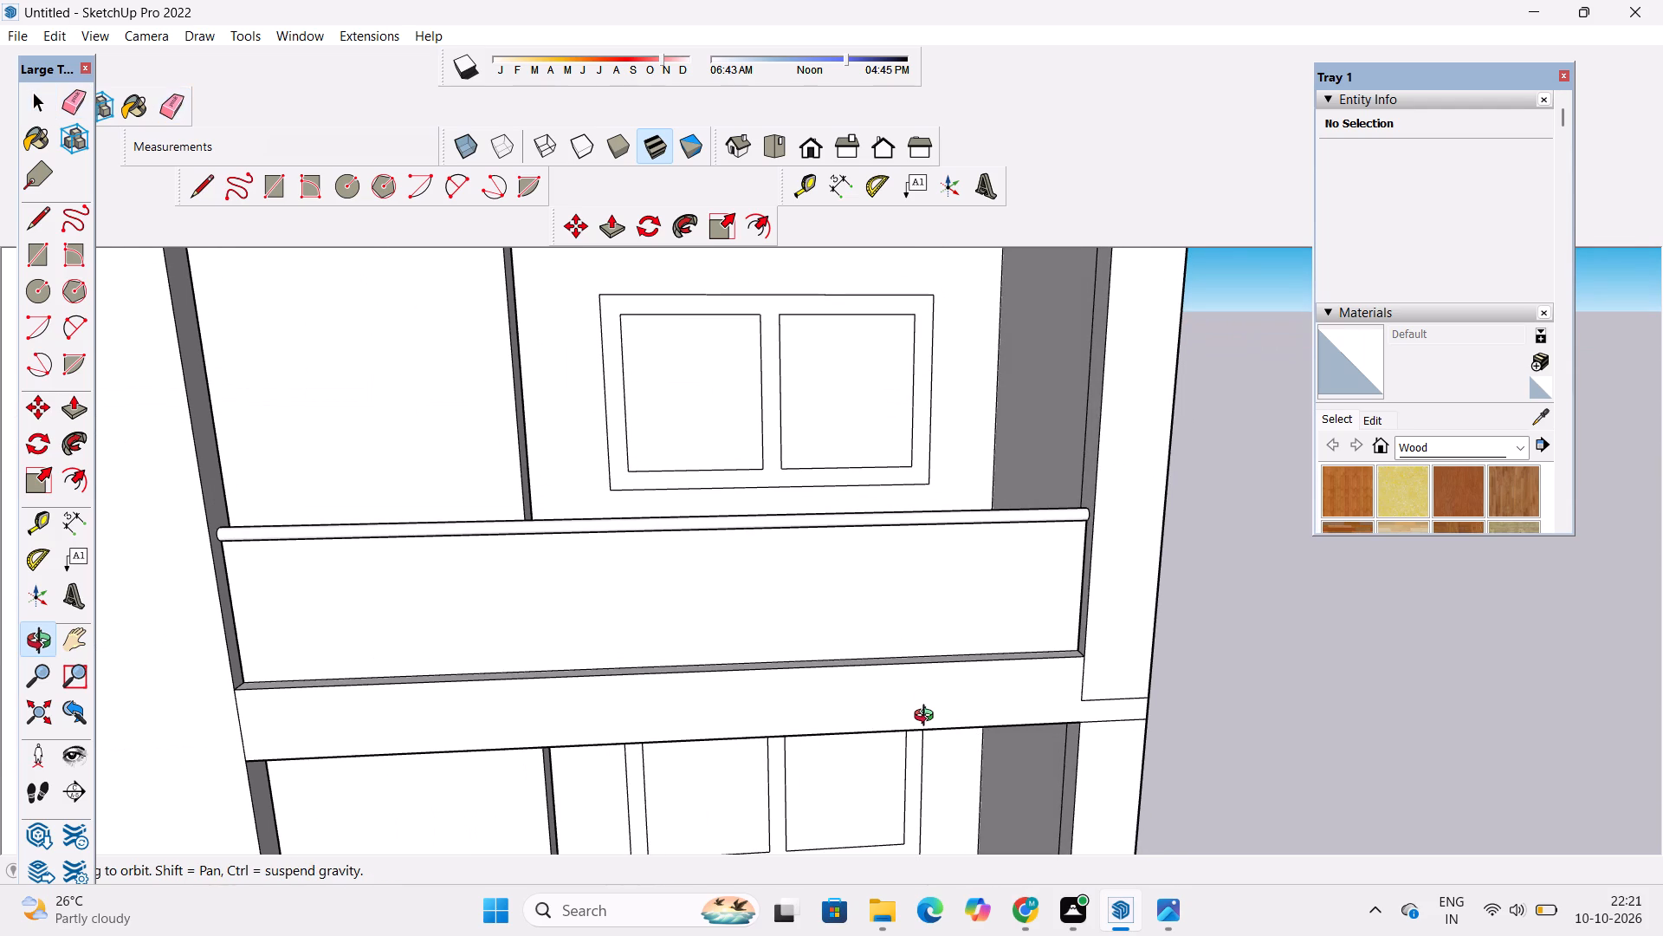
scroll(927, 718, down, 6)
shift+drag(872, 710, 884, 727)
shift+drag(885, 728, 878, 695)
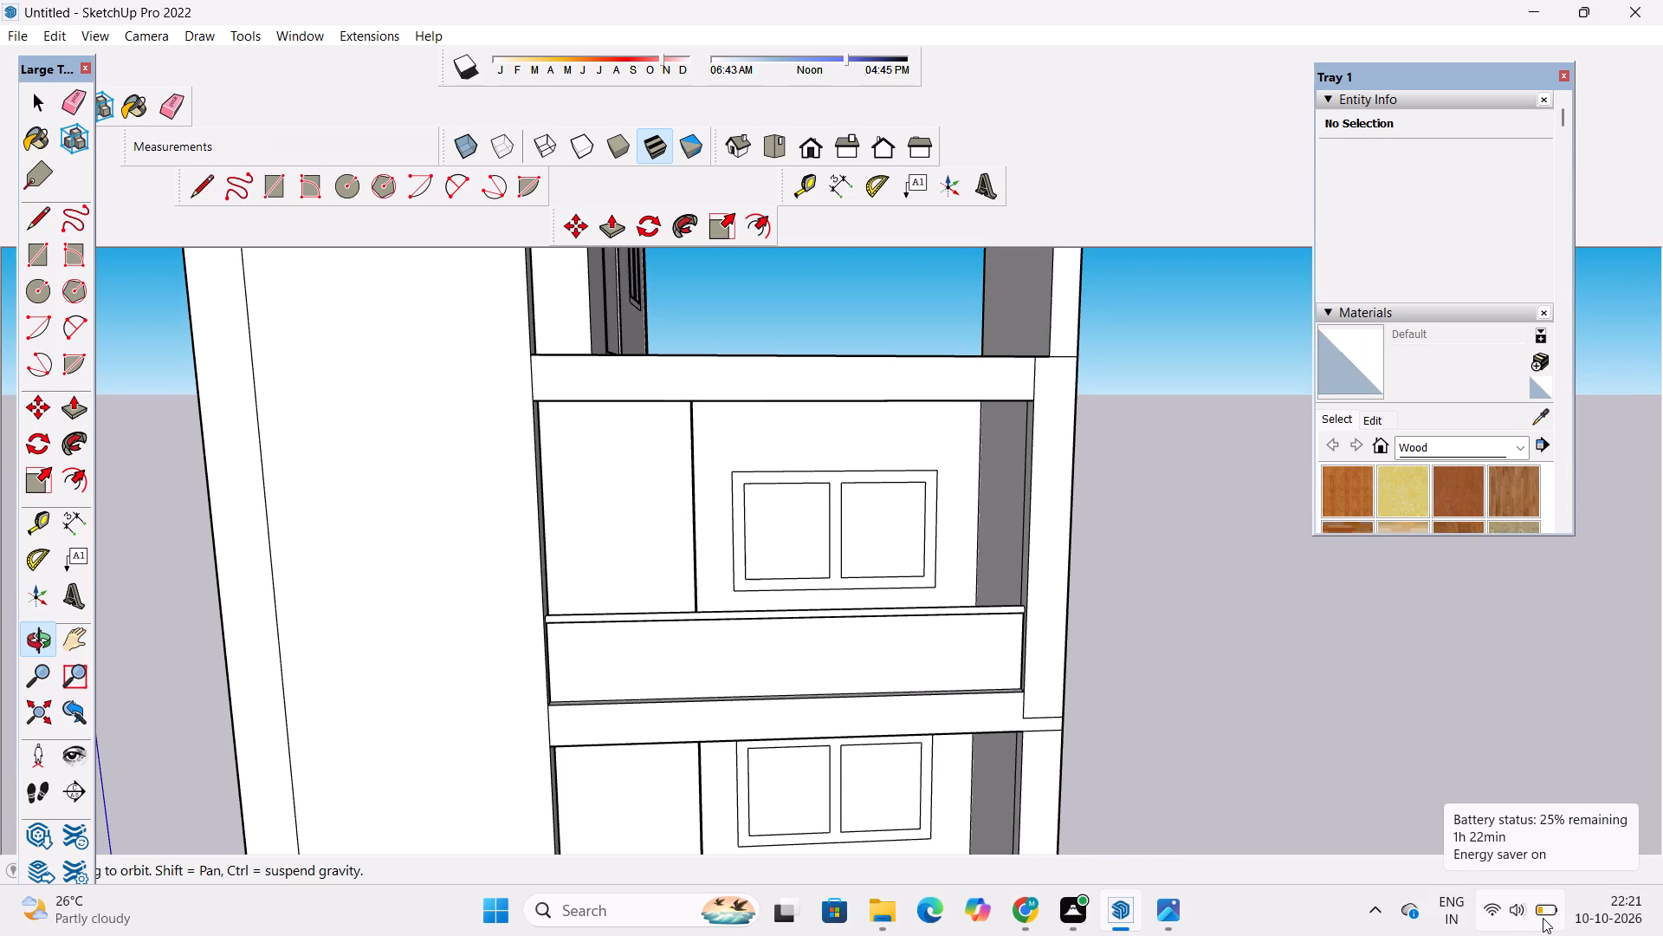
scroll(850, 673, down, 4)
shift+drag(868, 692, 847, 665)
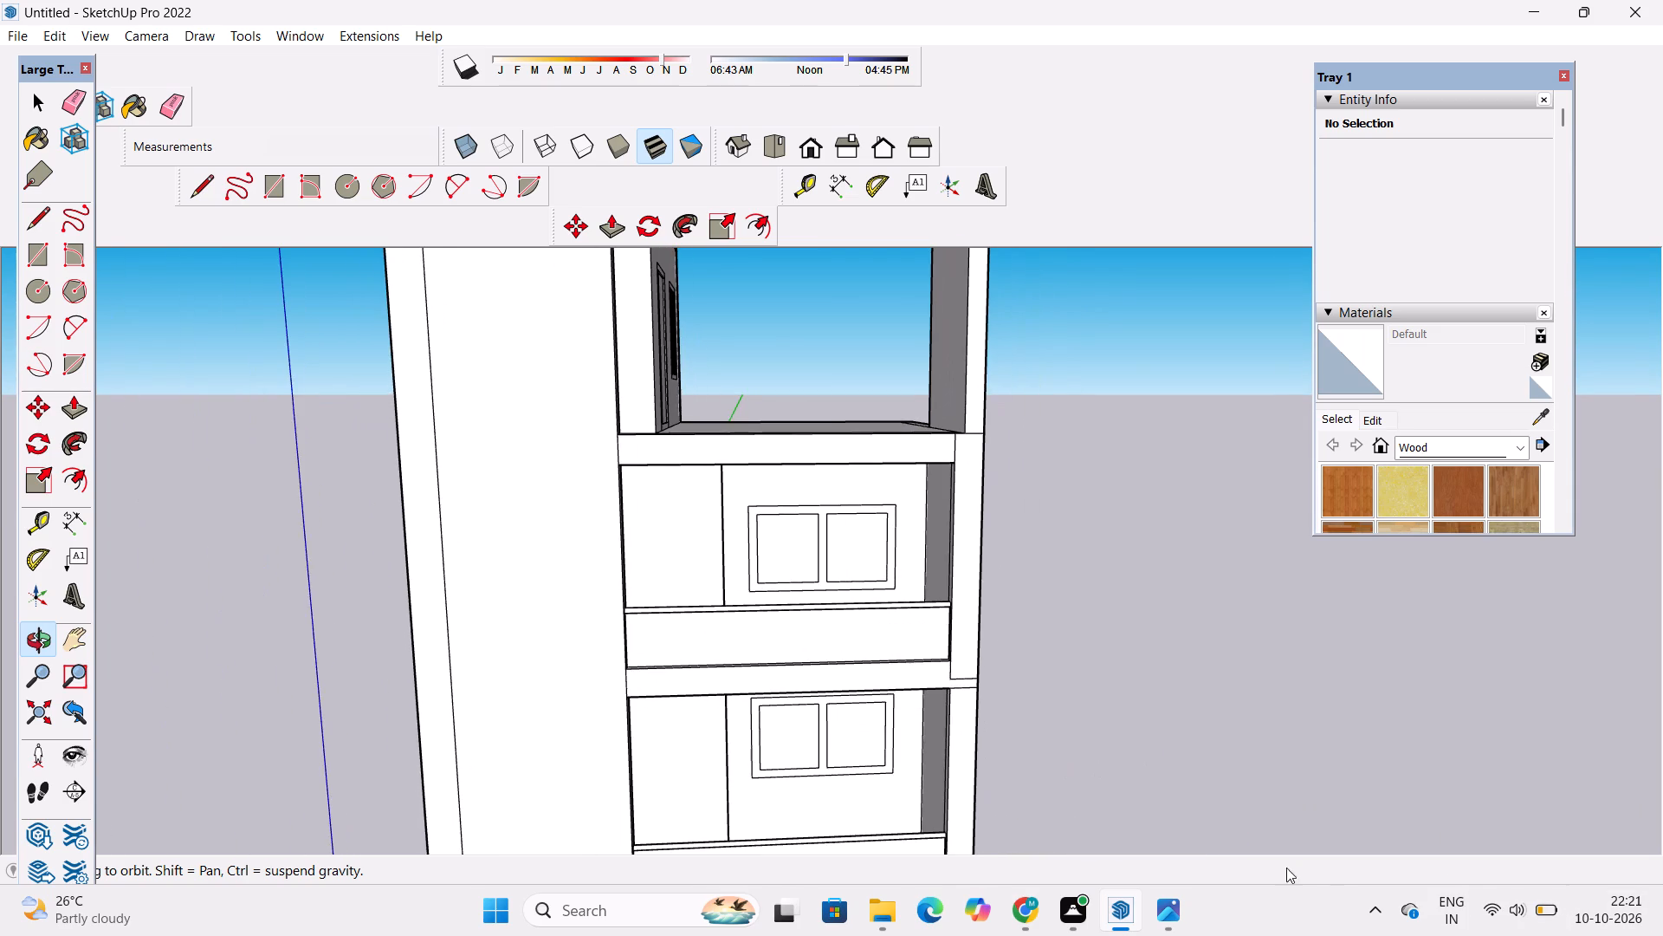
Check the battery level in the system quick settings and return to the model.
click(1545, 913)
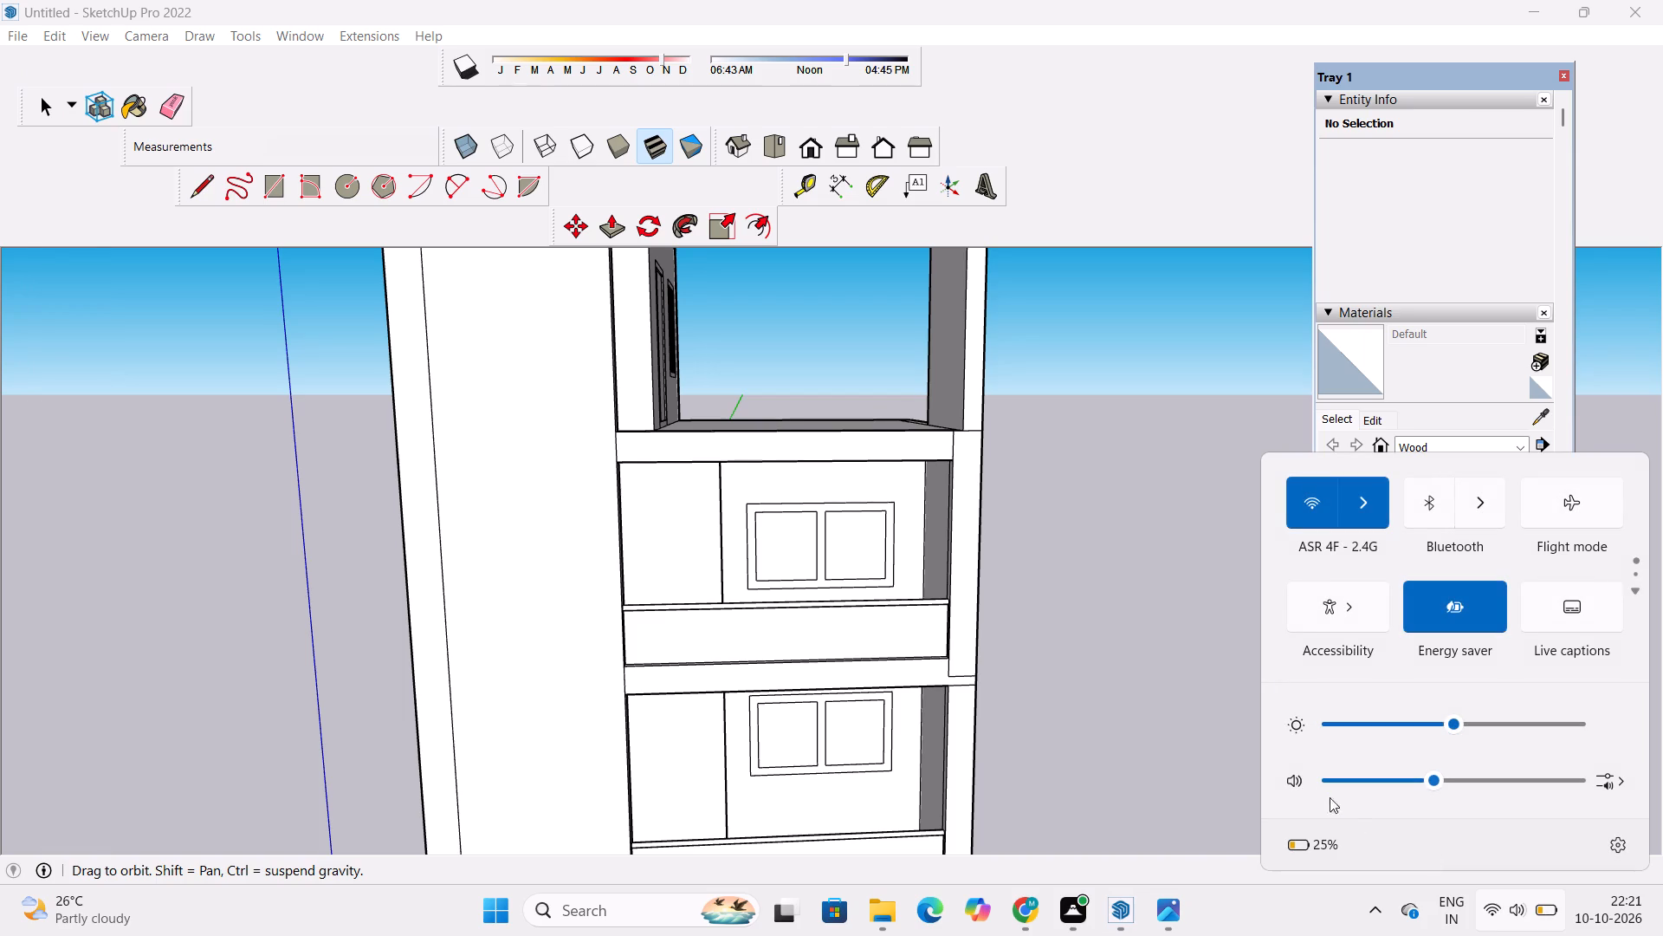
click(1194, 731)
Erase the upper short horizontal line across the front pillar beside the slab between the two balcony storeys.
scroll(934, 705, down, 1)
drag(933, 701, 946, 712)
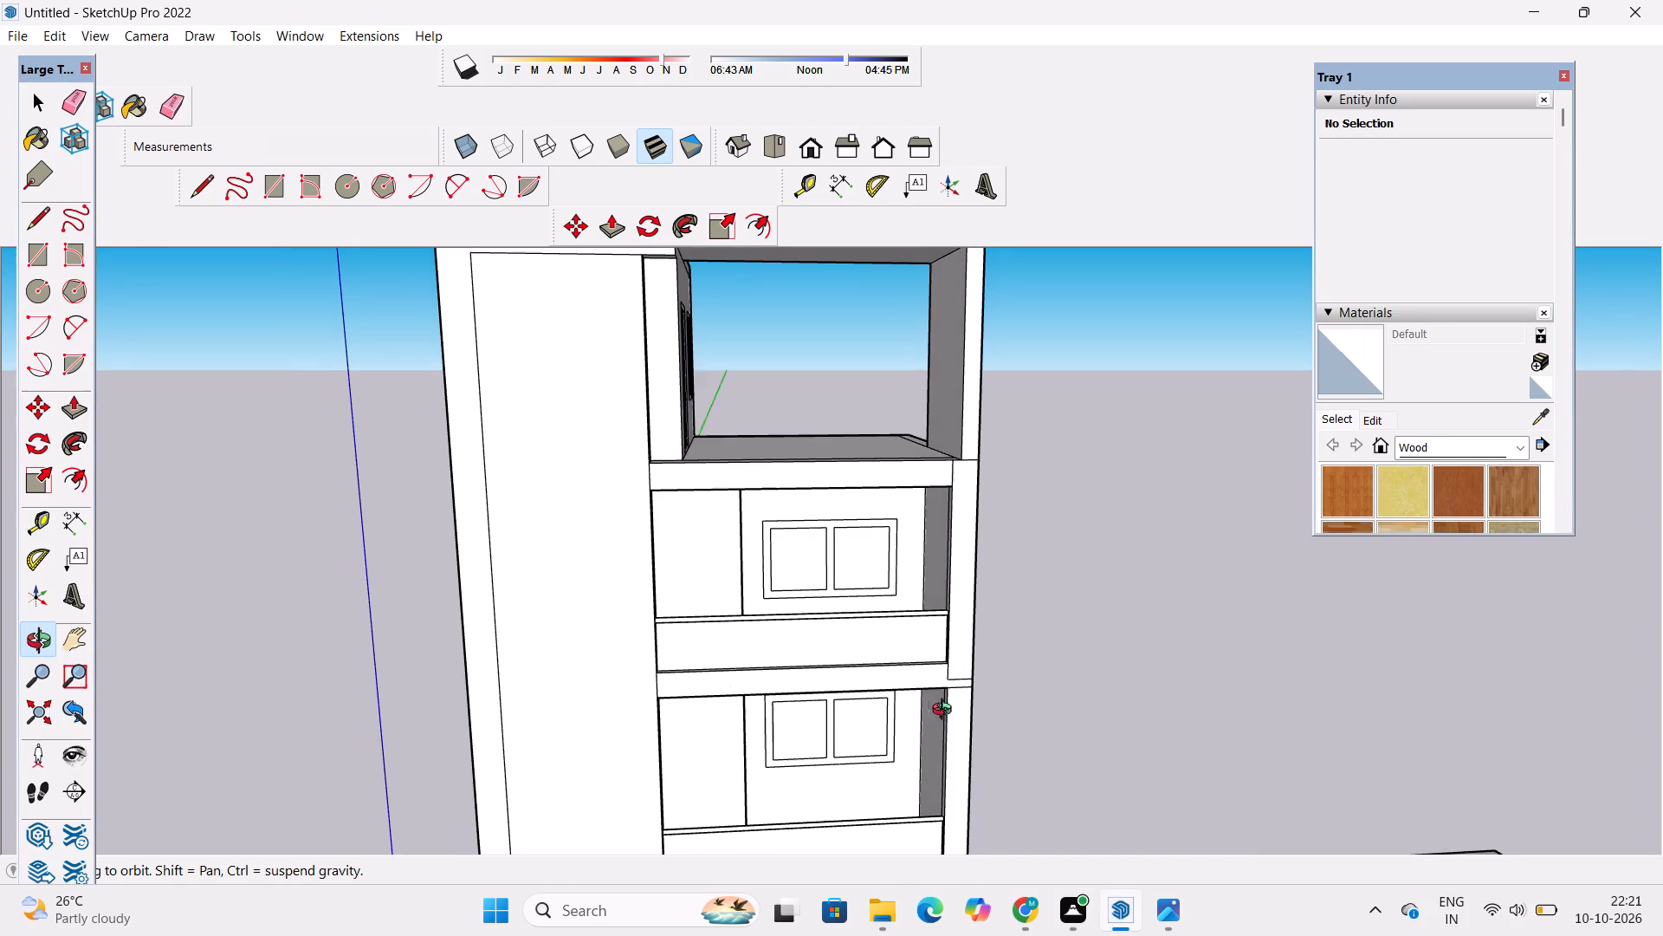
drag(946, 712, 952, 714)
scroll(993, 699, up, 2)
shift+drag(993, 699, 869, 575)
scroll(861, 559, down, 5)
drag(673, 666, 719, 719)
scroll(799, 589, up, 4)
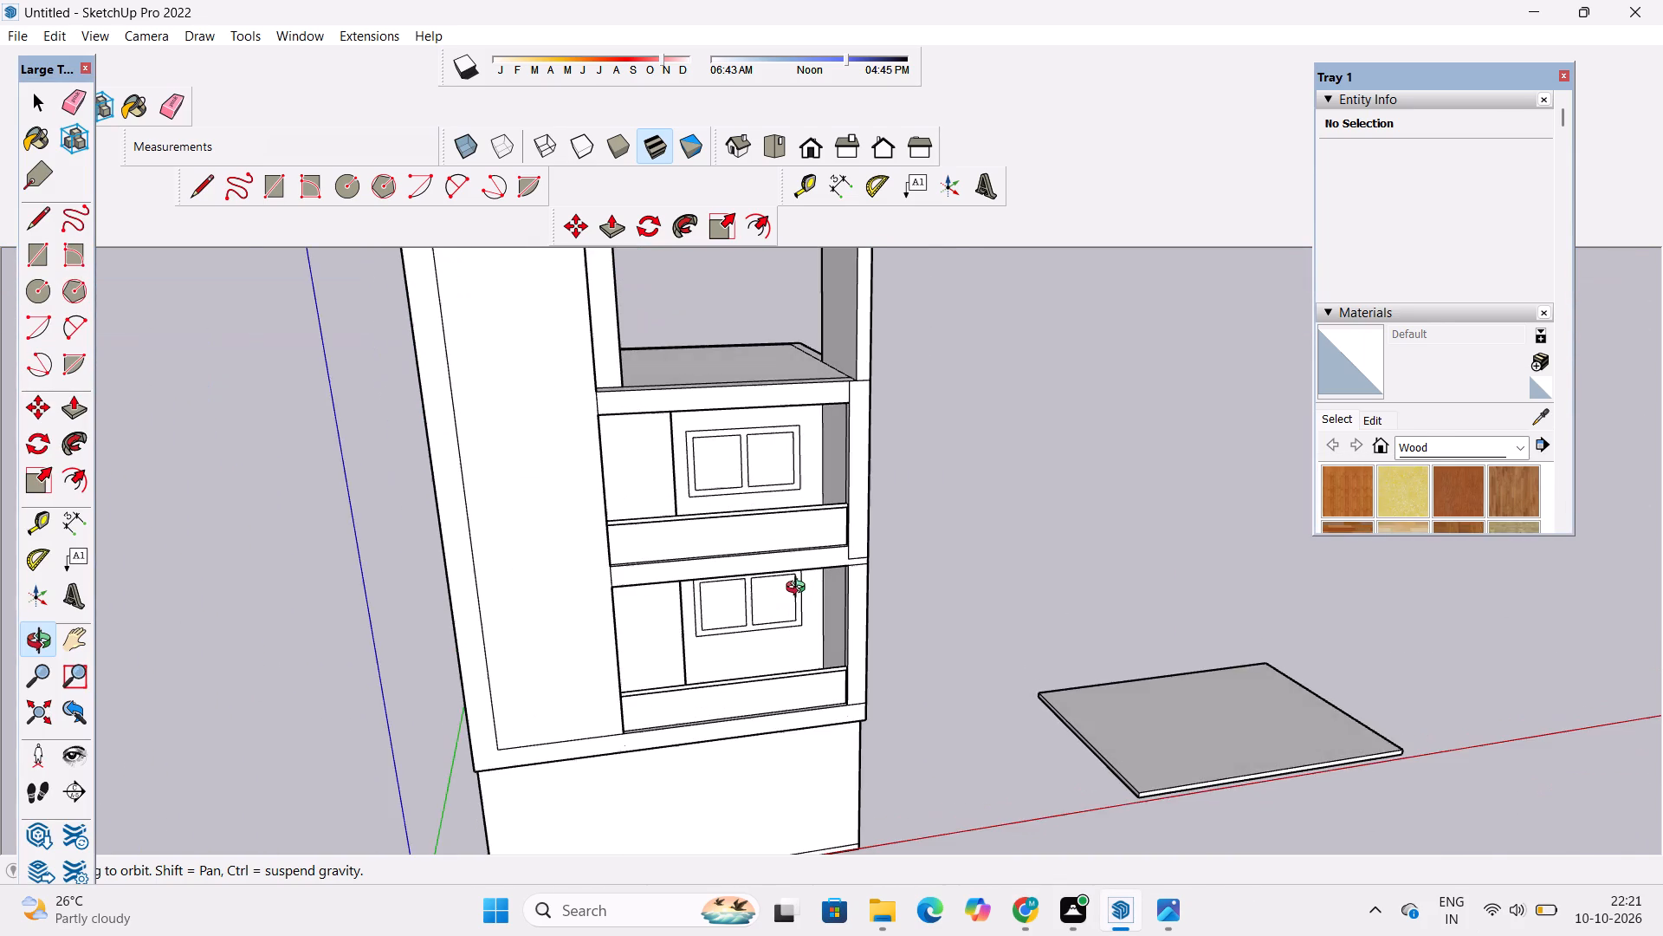
shift+drag(858, 608, 903, 670)
drag(923, 655, 849, 600)
scroll(864, 607, up, 5)
shift+drag(893, 628, 811, 608)
shift+scroll(814, 611, up, 2)
shift+drag(808, 611, 698, 611)
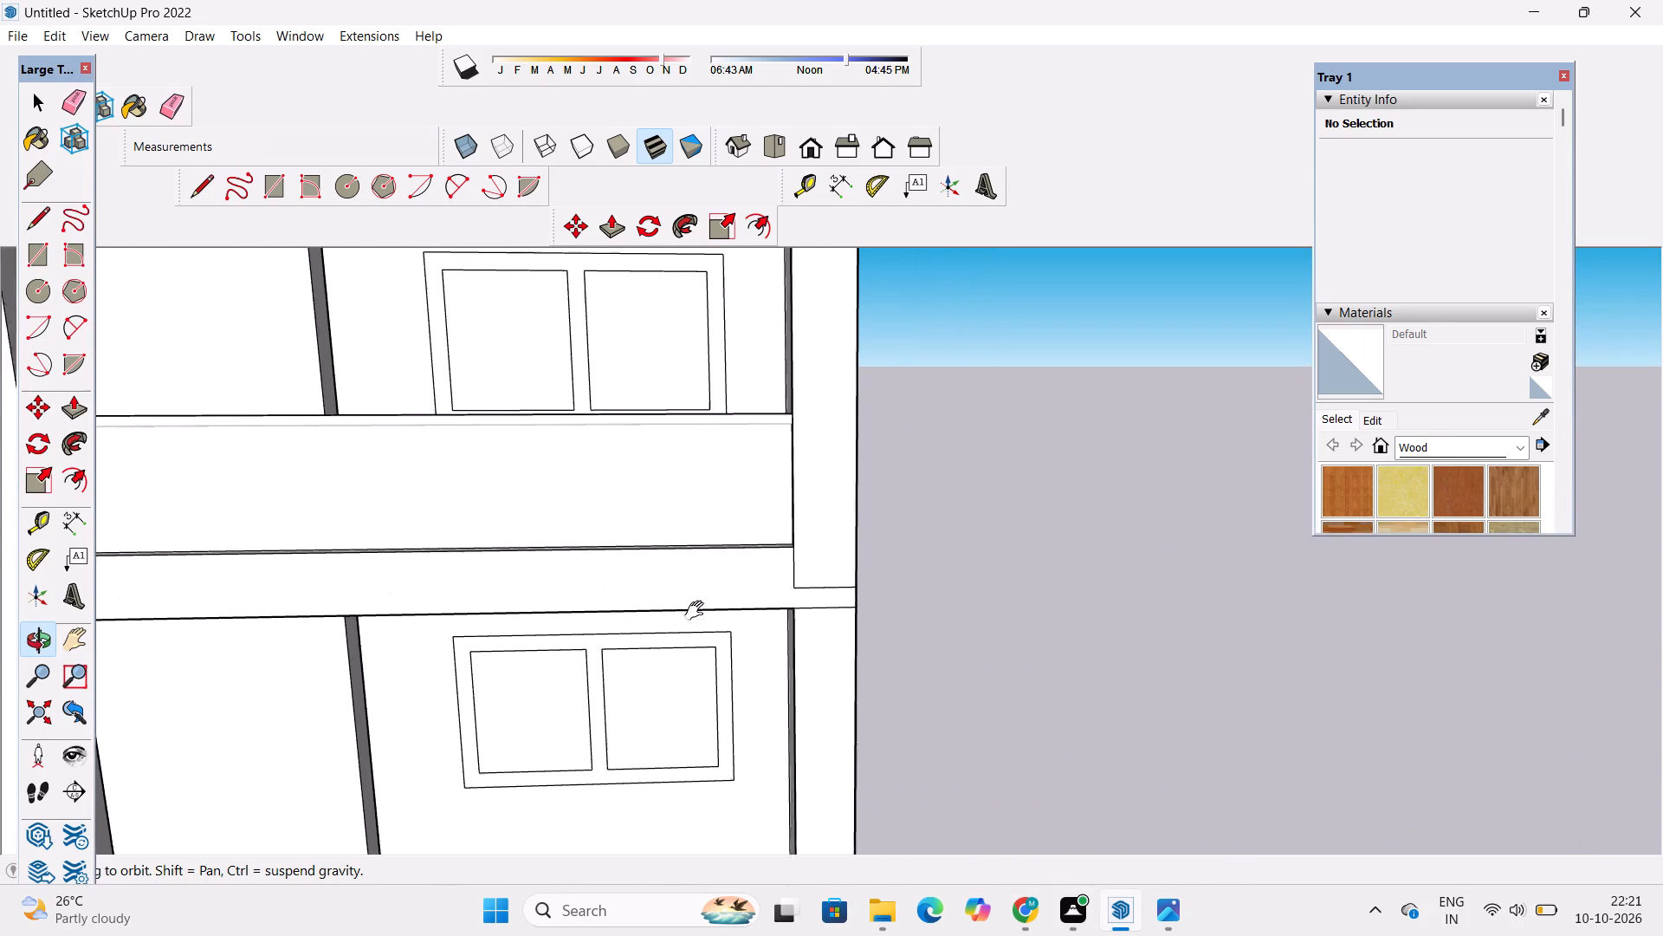
shift+drag(698, 611, 687, 611)
shift+scroll(687, 604, down, 4)
shift+scroll(709, 627, up, 2)
shift+drag(739, 585, 739, 600)
shift+scroll(739, 600, up, 4)
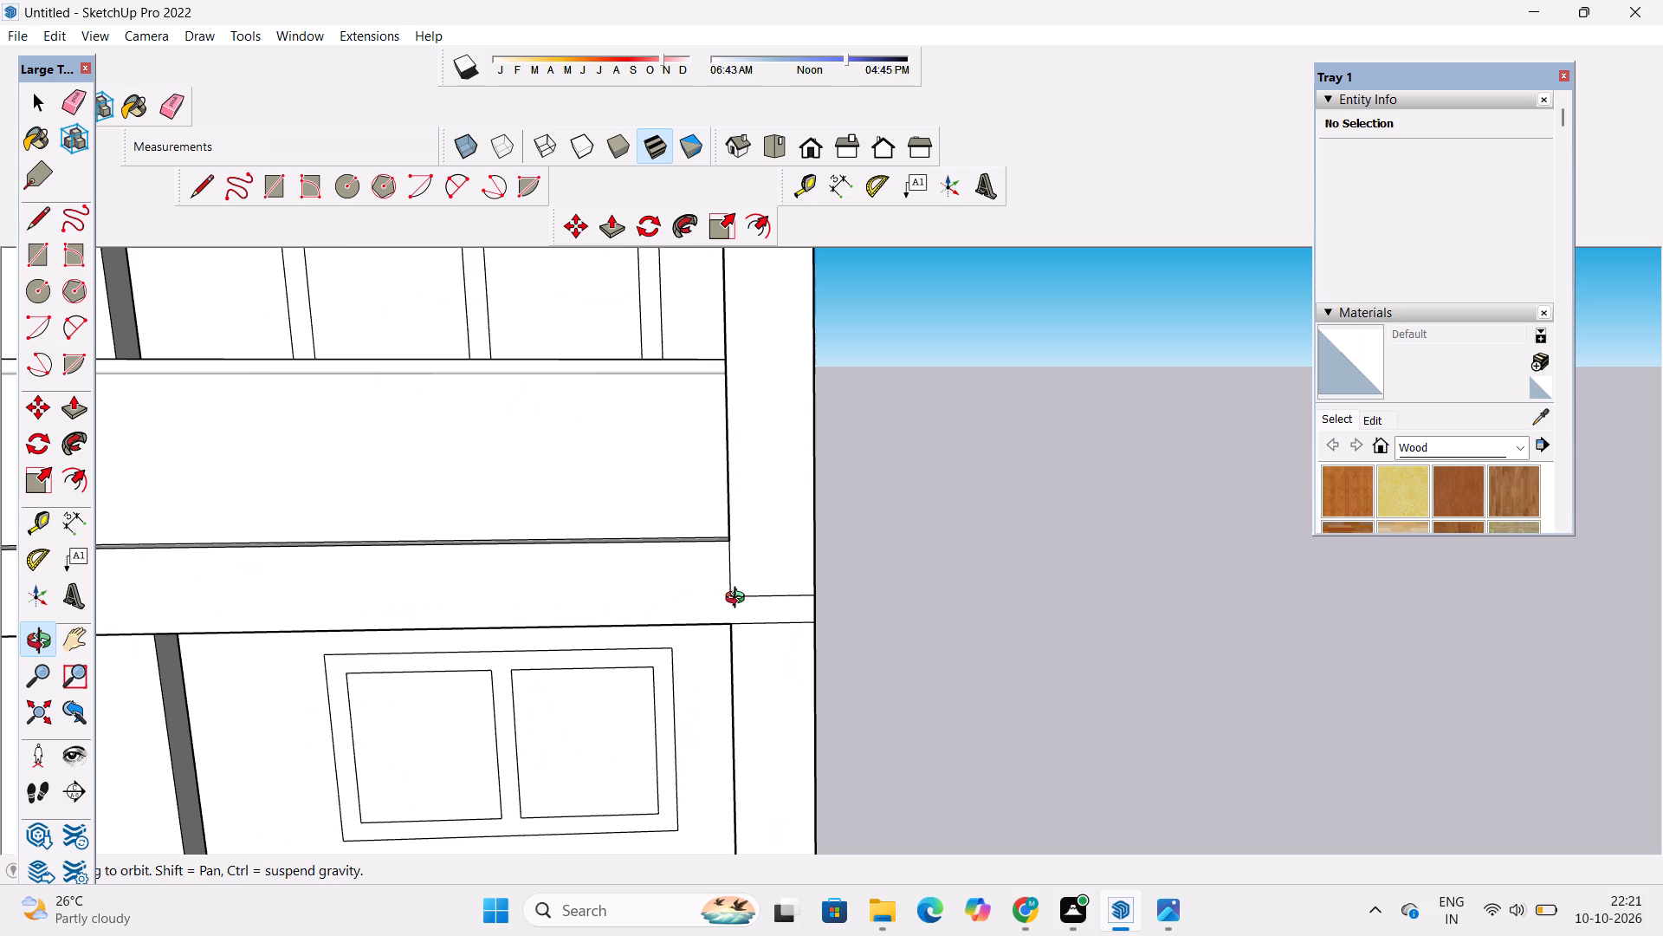
key(l)
key(e)
click(748, 596)
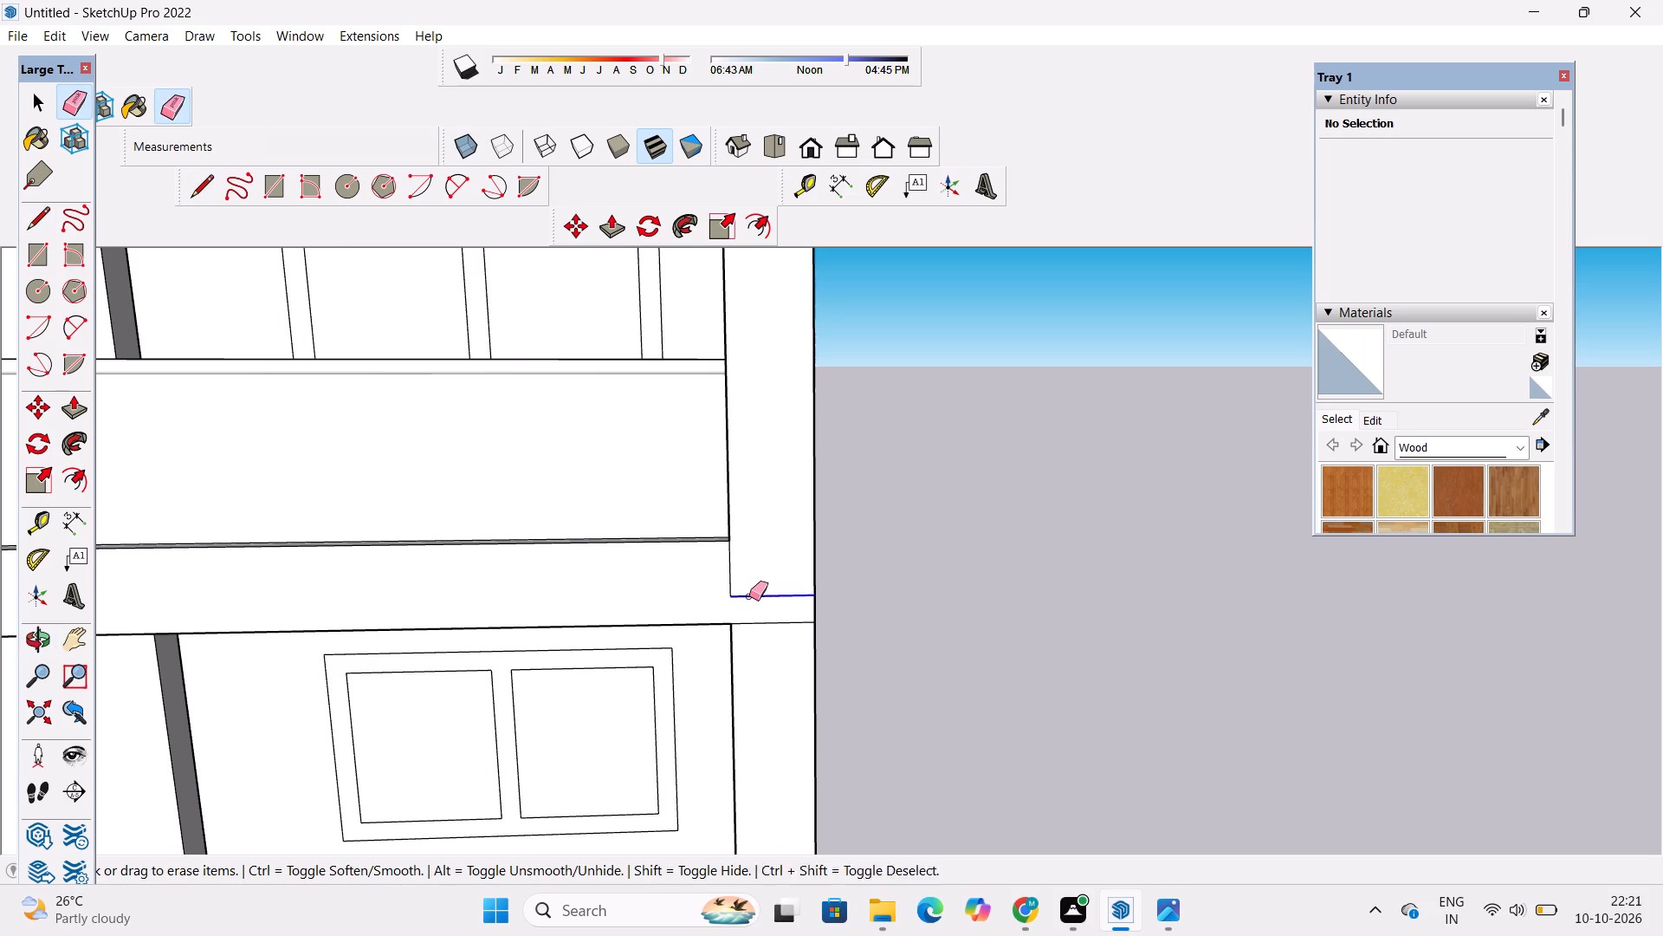
Draw the missing vertical edge where the front pillar meets the slab between the two balcony storeys.
key(l)
scroll(747, 613, up, 9)
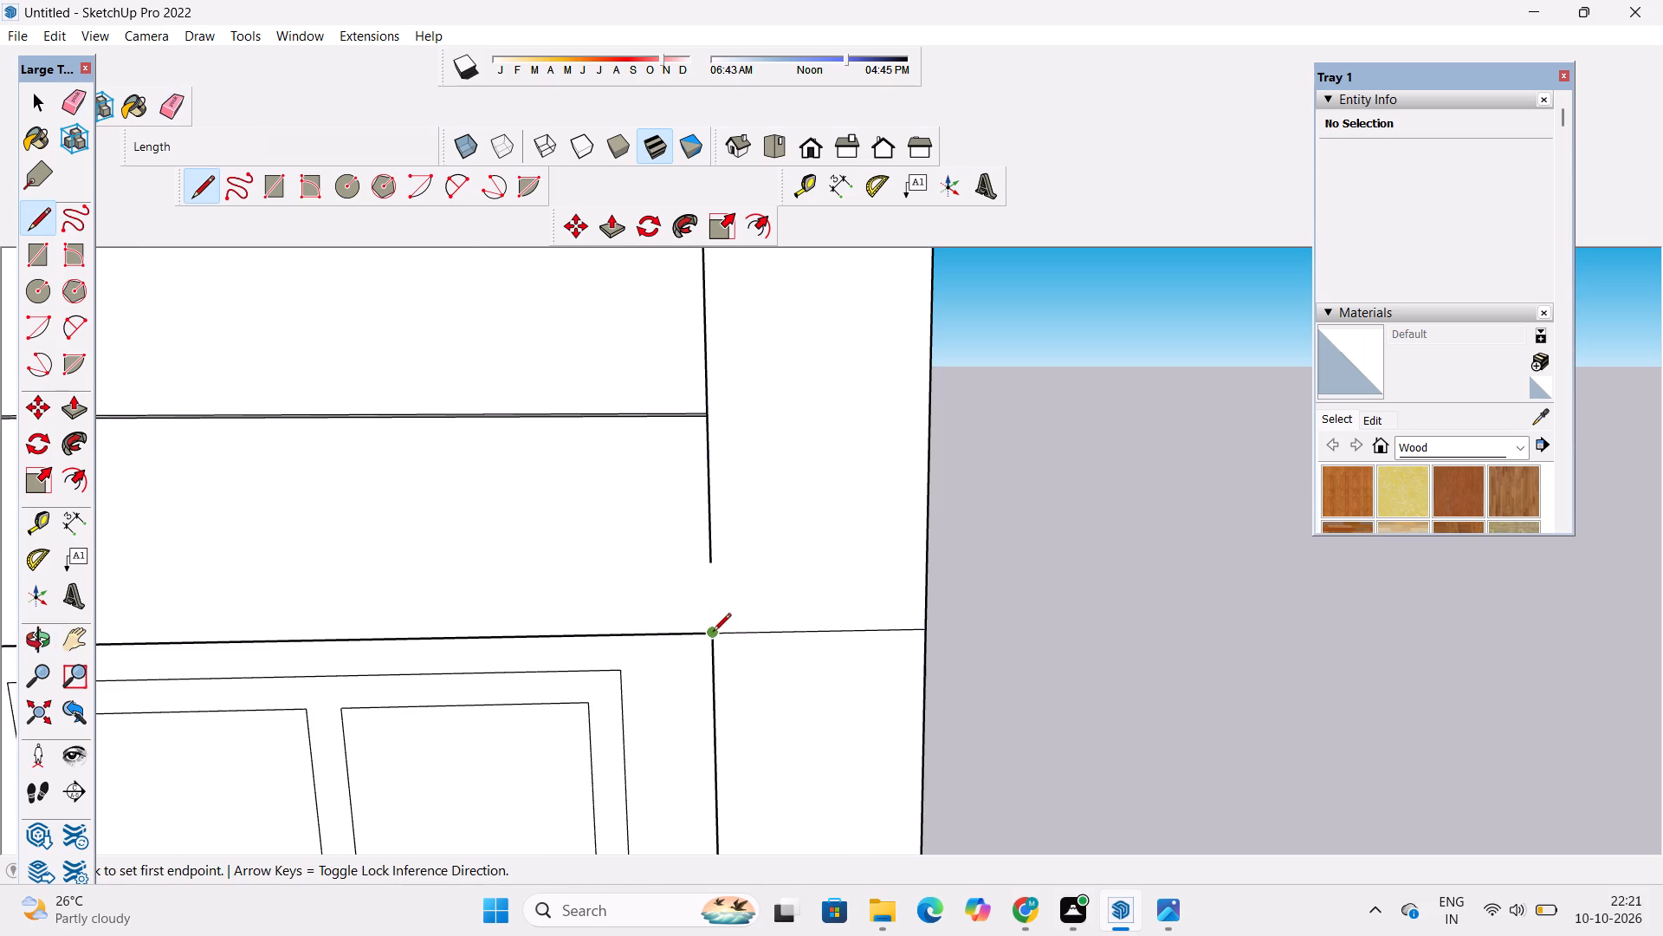
click(711, 633)
click(708, 559)
Erase the remaining short horizontal line across the front pillar beside the slab between the two balcony storeys.
key(space)
key(e)
drag(774, 613, 776, 627)
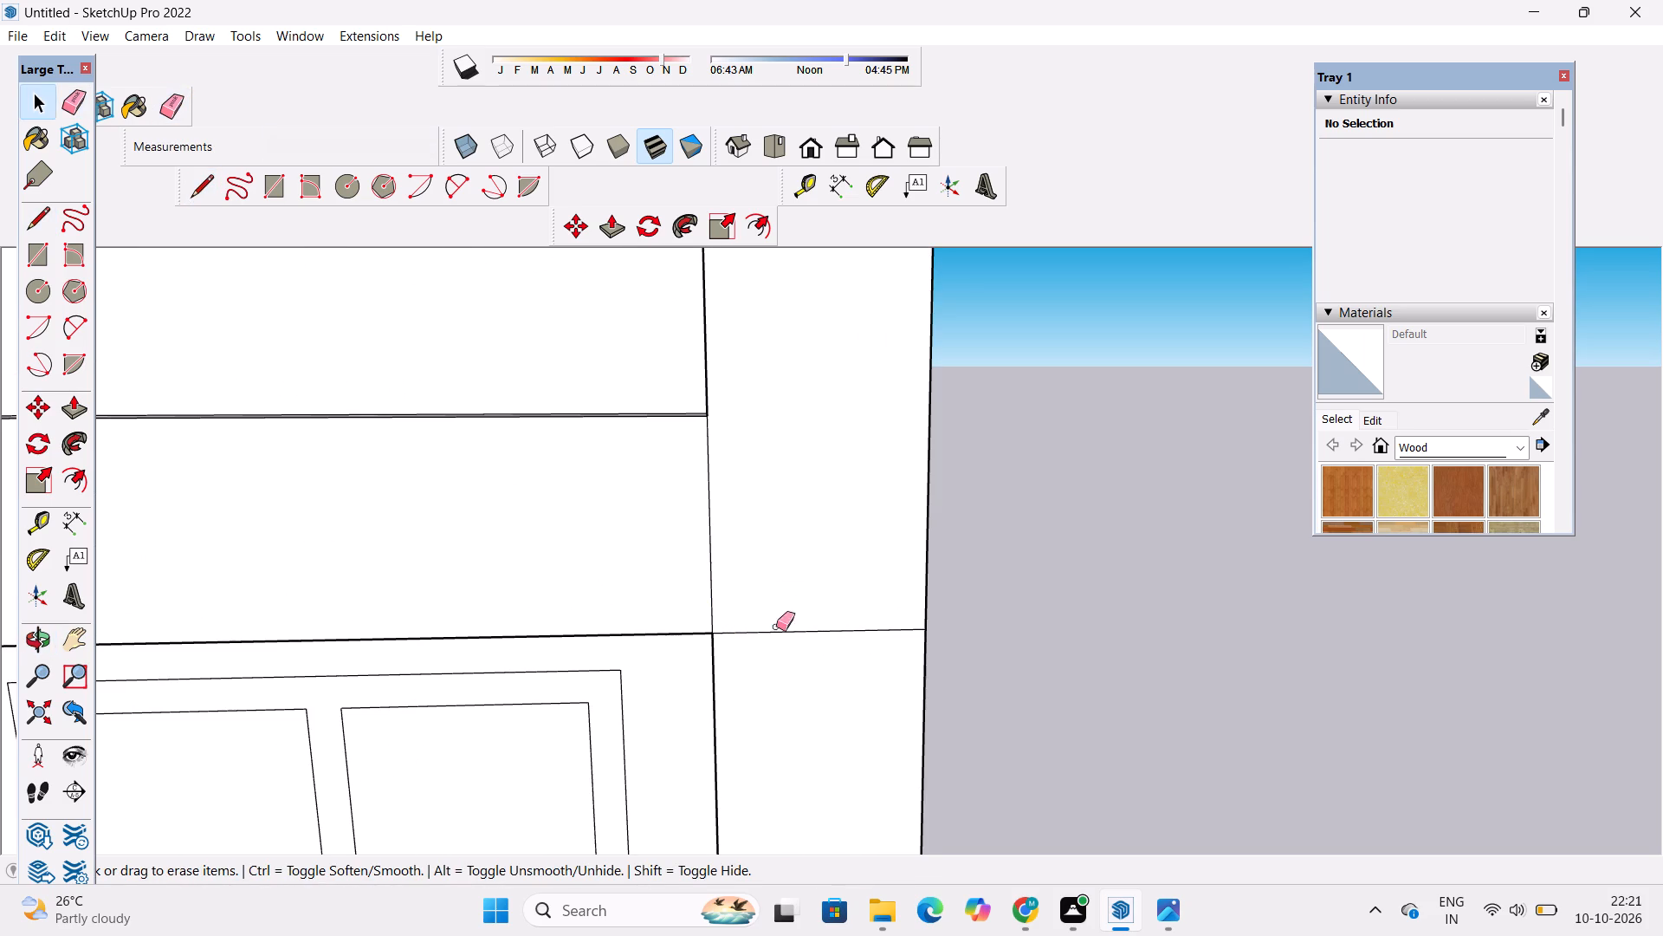
drag(776, 627, 779, 653)
Examine the front pillar, side wall and terrace slab junction from several angles, including from below, for stray lines.
scroll(784, 682, down, 6)
key(o)
drag(915, 711, 743, 701)
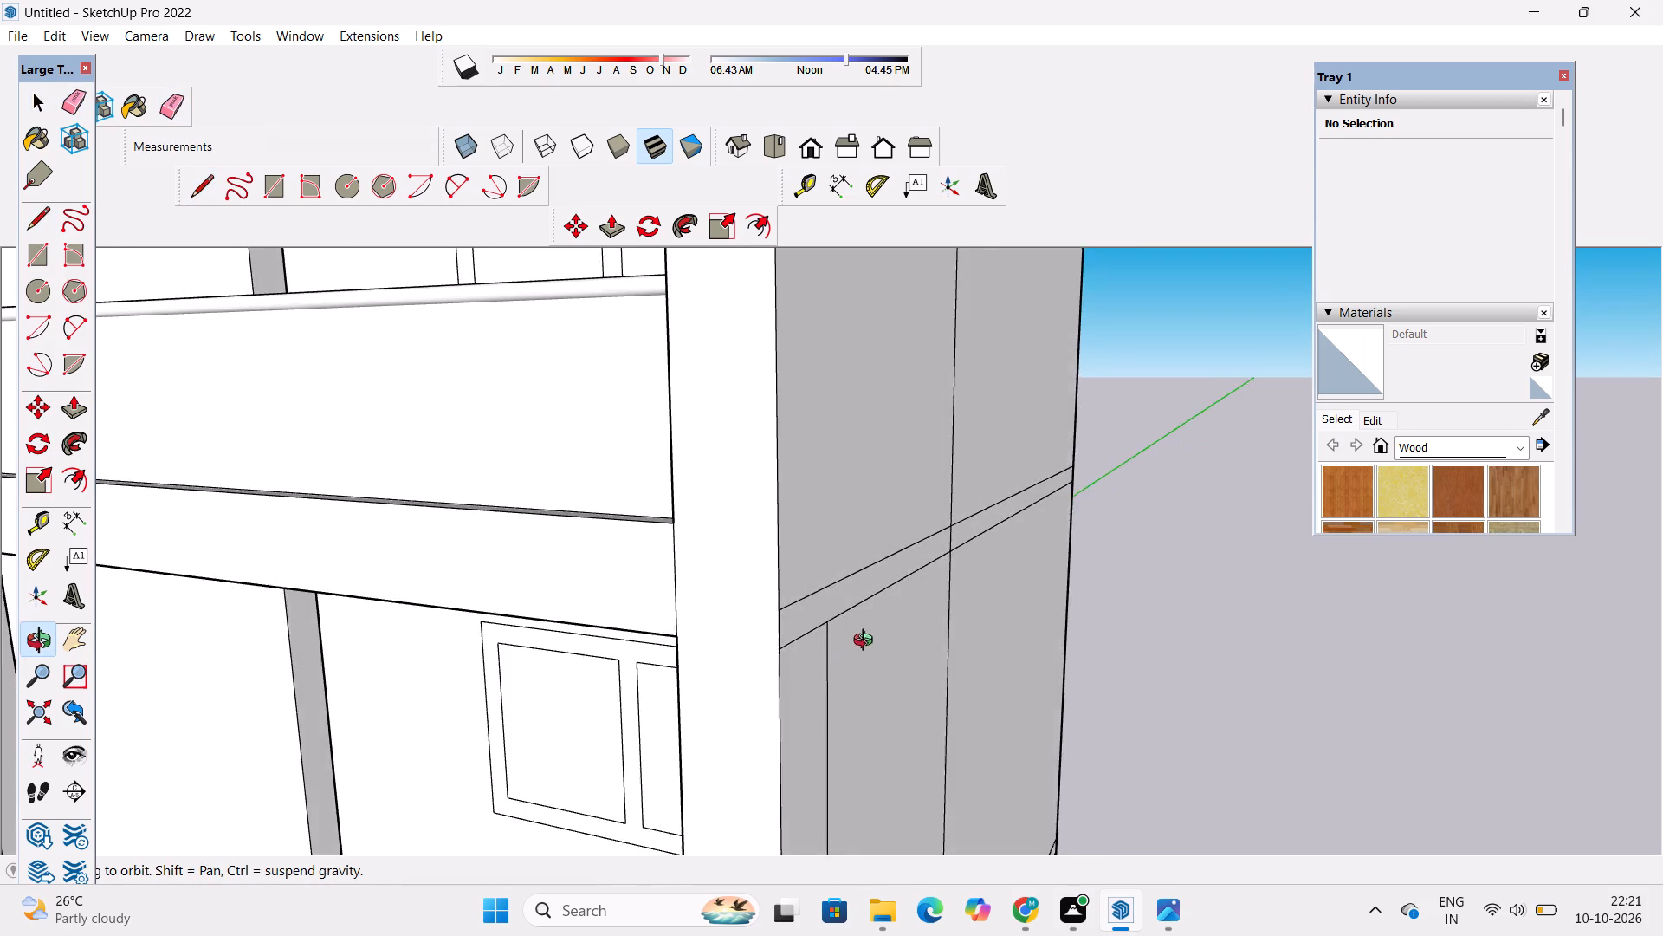
scroll(867, 637, down, 12)
scroll(800, 598, down, 7)
drag(812, 678, 980, 696)
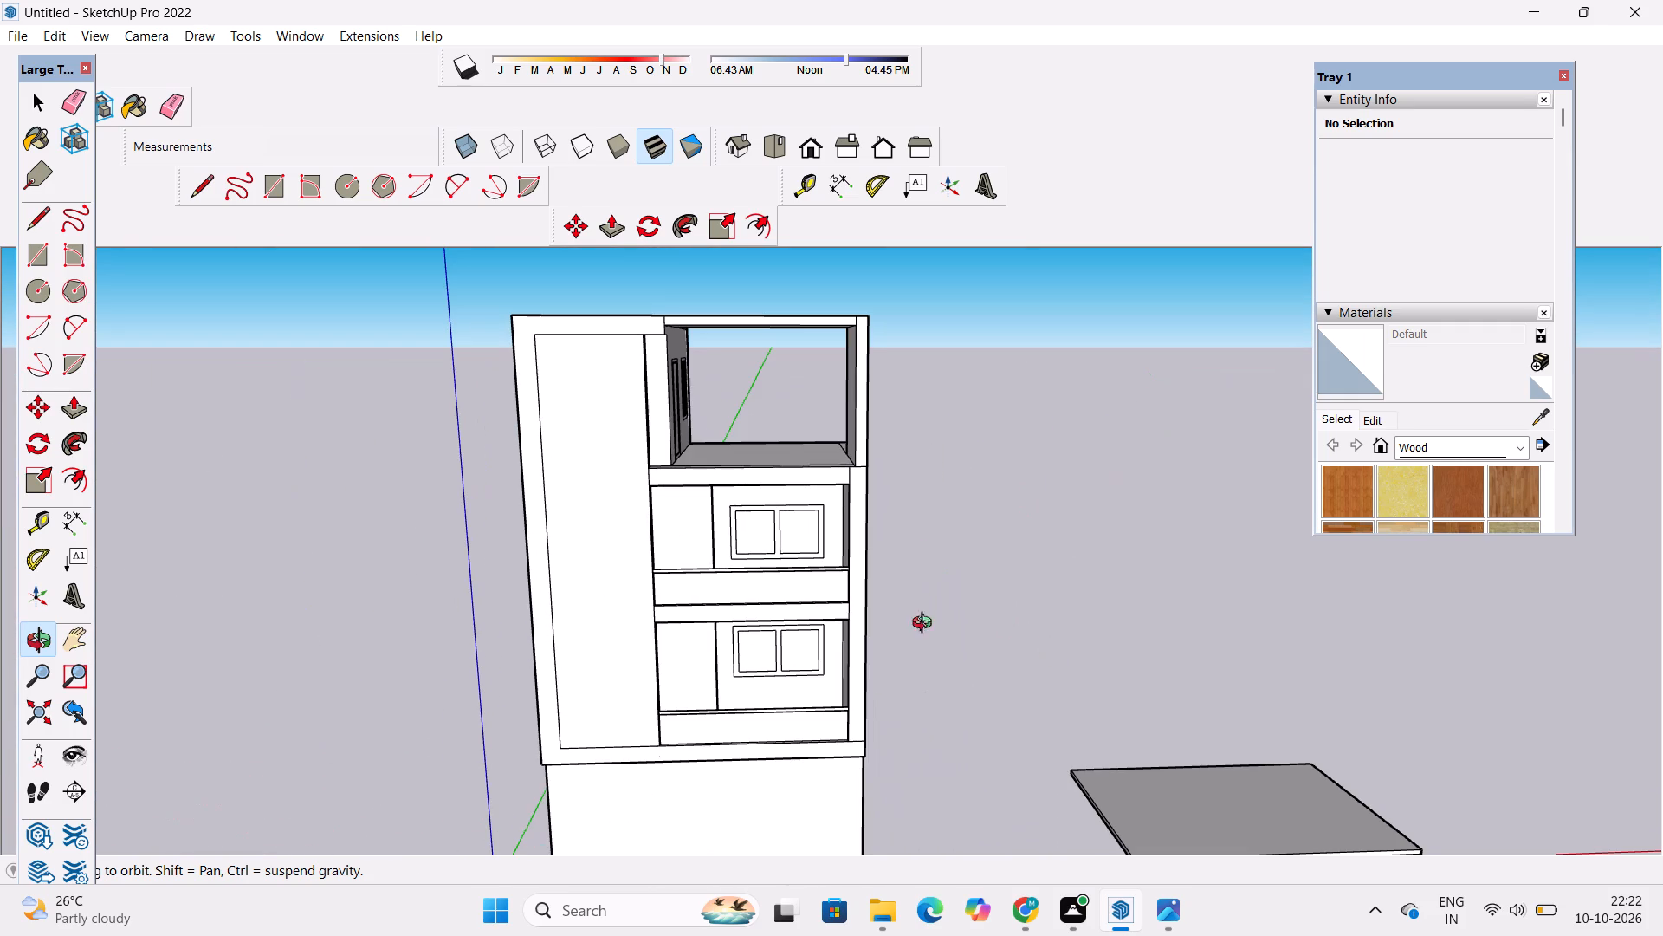
shift+drag(853, 630, 864, 673)
shift+drag(855, 519, 865, 588)
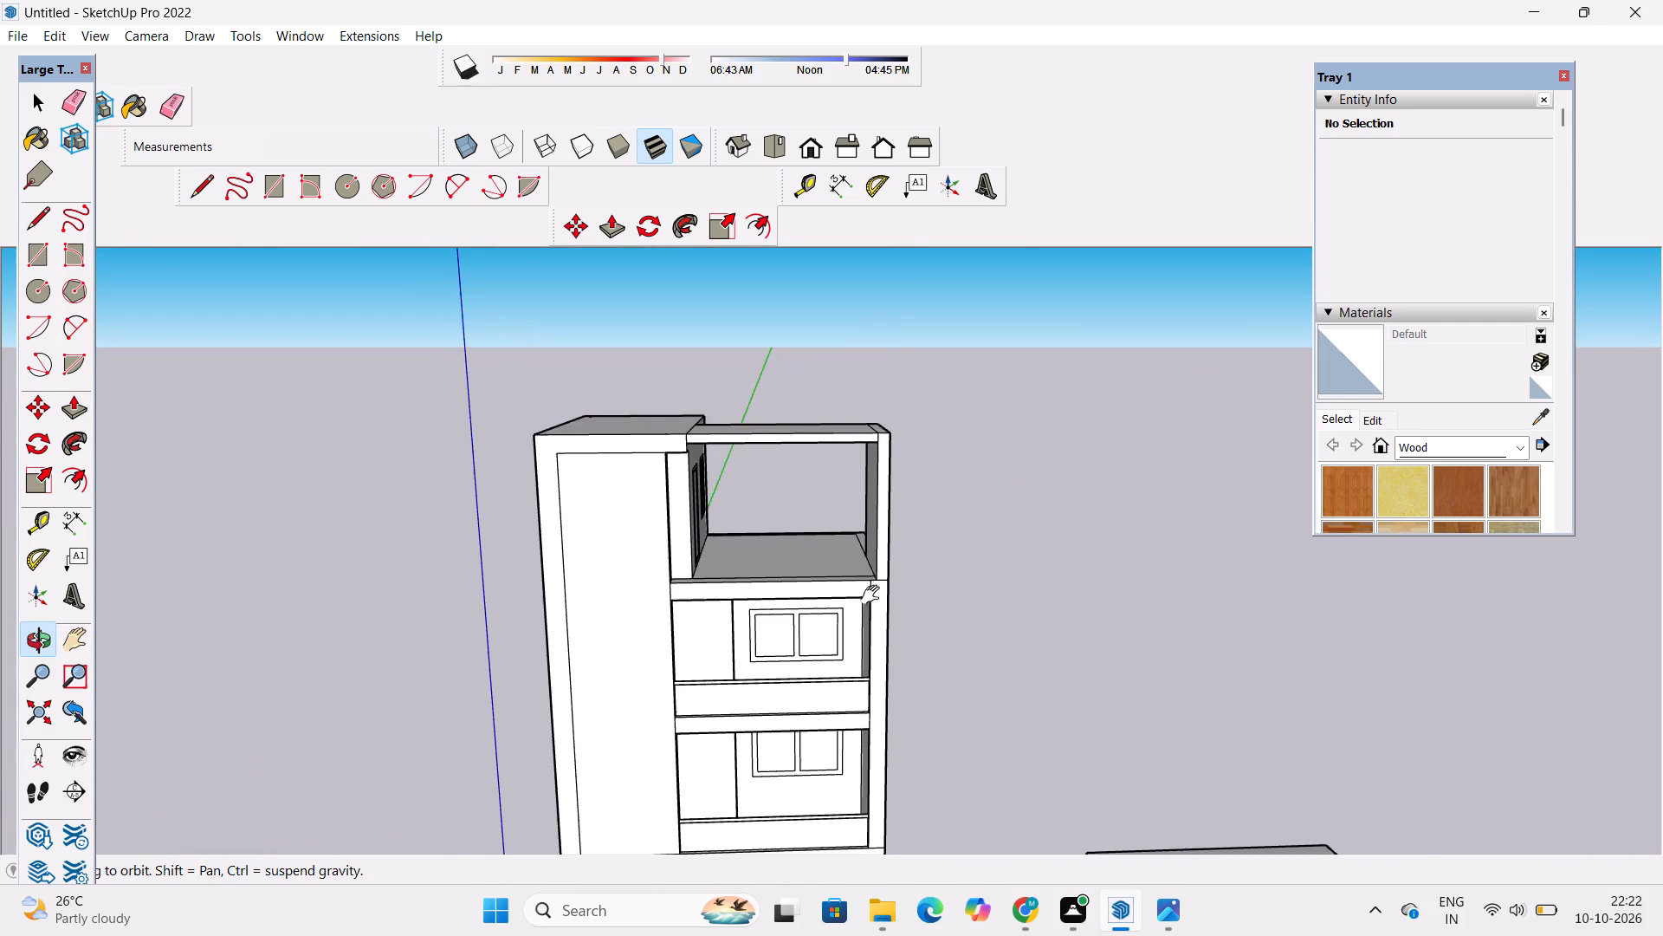
shift+scroll(879, 600, up, 10)
shift+drag(874, 601, 845, 608)
shift+scroll(844, 608, up, 9)
shift+drag(840, 584, 781, 617)
shift+scroll(780, 617, down, 6)
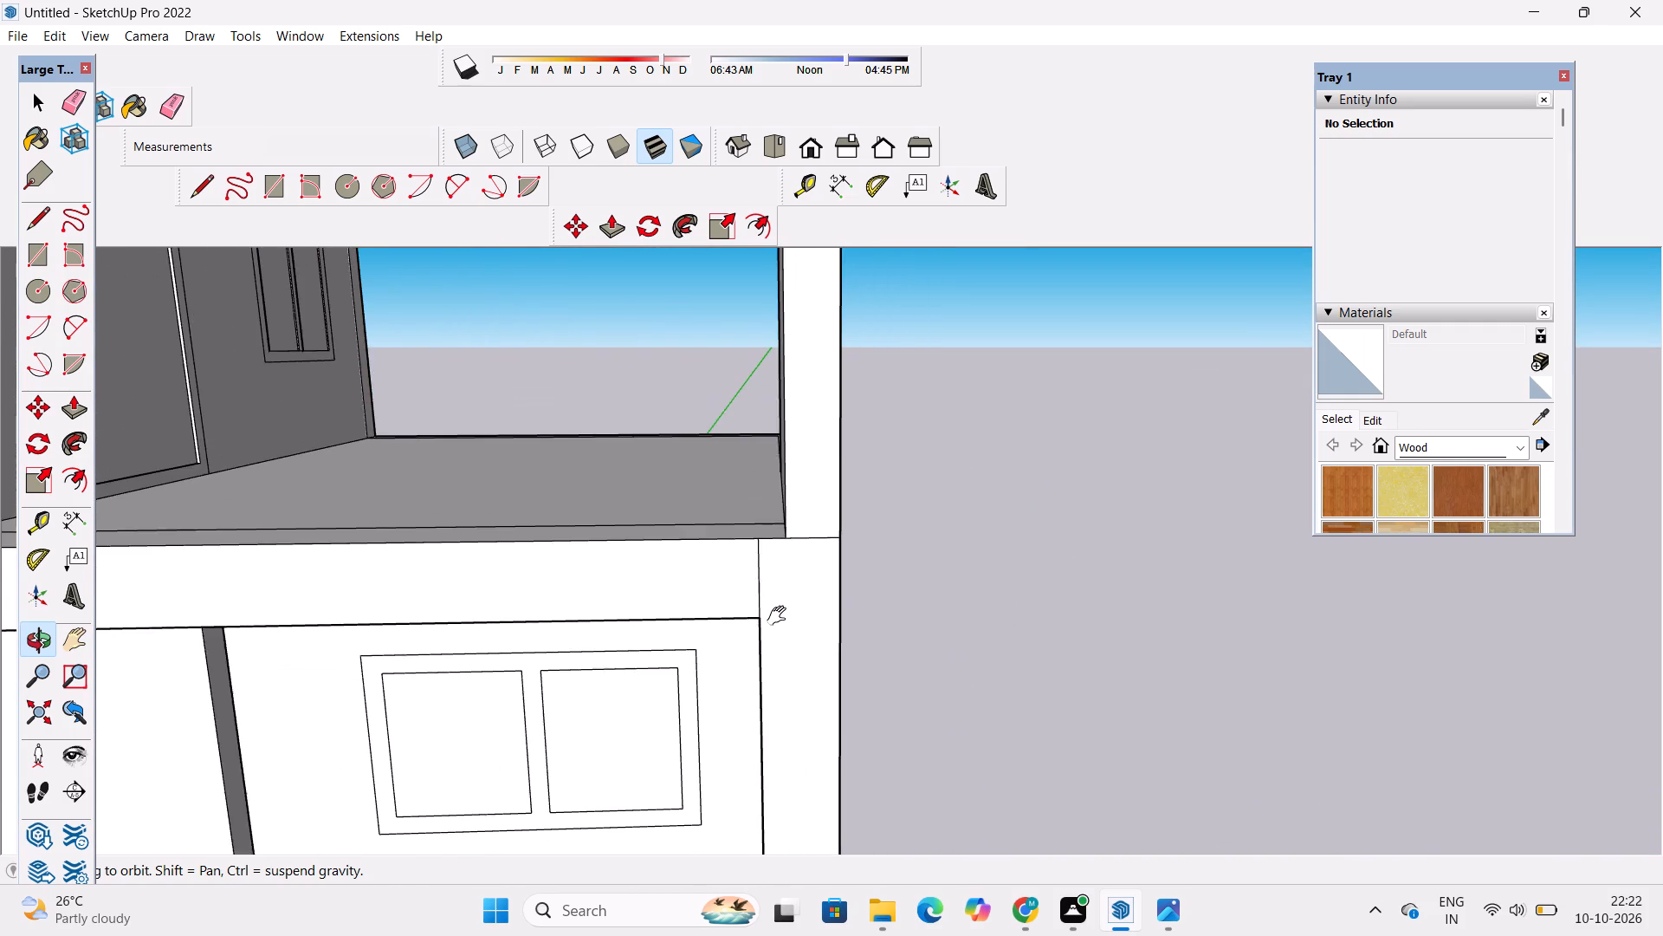
shift+drag(779, 614, 774, 631)
shift+scroll(774, 631, down, 2)
shift+scroll(774, 629, up, 1)
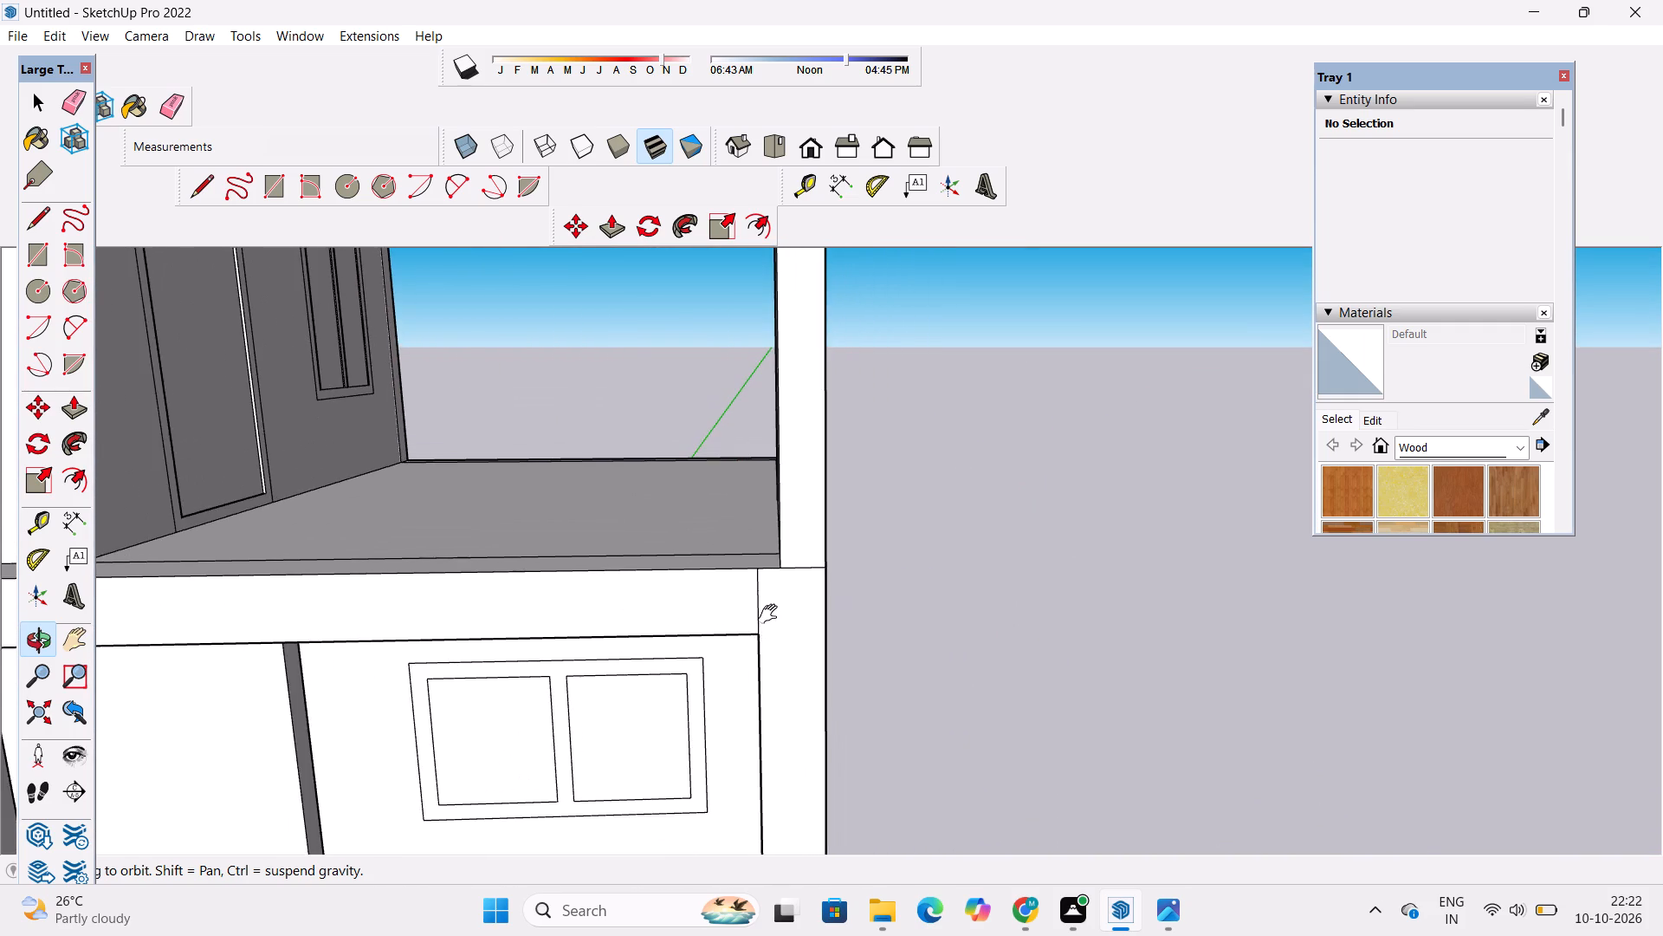
shift+scroll(772, 614, down, 4)
shift+drag(772, 614, 775, 626)
scroll(798, 662, up, 3)
drag(799, 682, 835, 644)
scroll(842, 615, down, 5)
drag(837, 666, 880, 609)
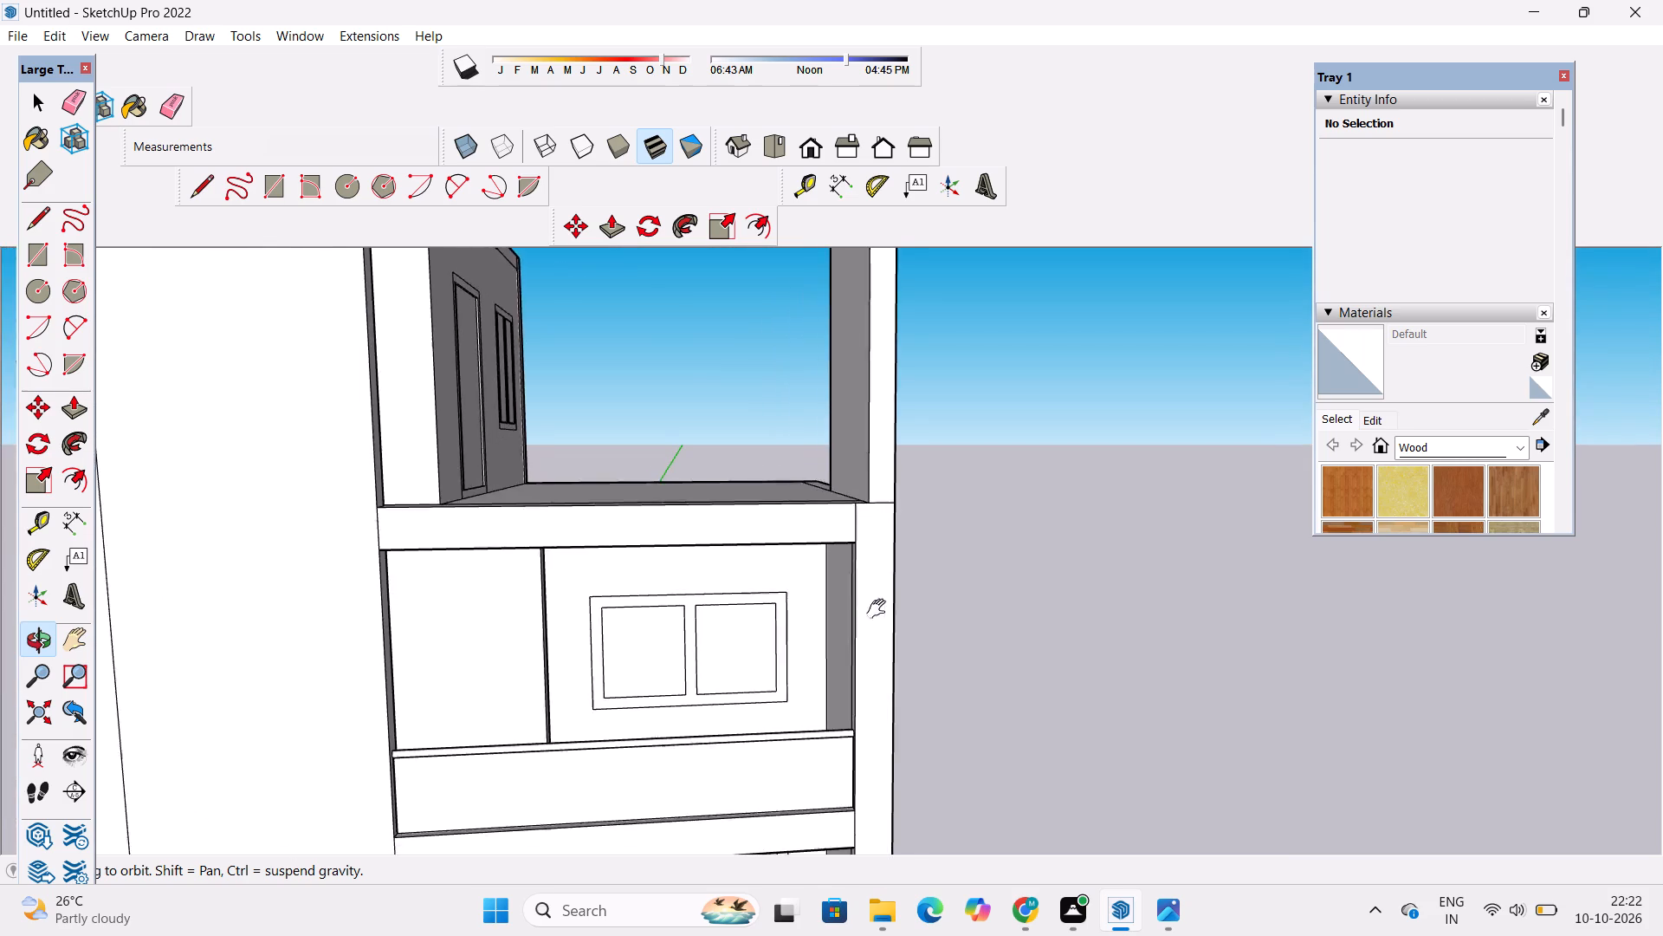
scroll(860, 626, up, 5)
drag(819, 651, 990, 597)
scroll(994, 627, up, 3)
drag(942, 680, 933, 484)
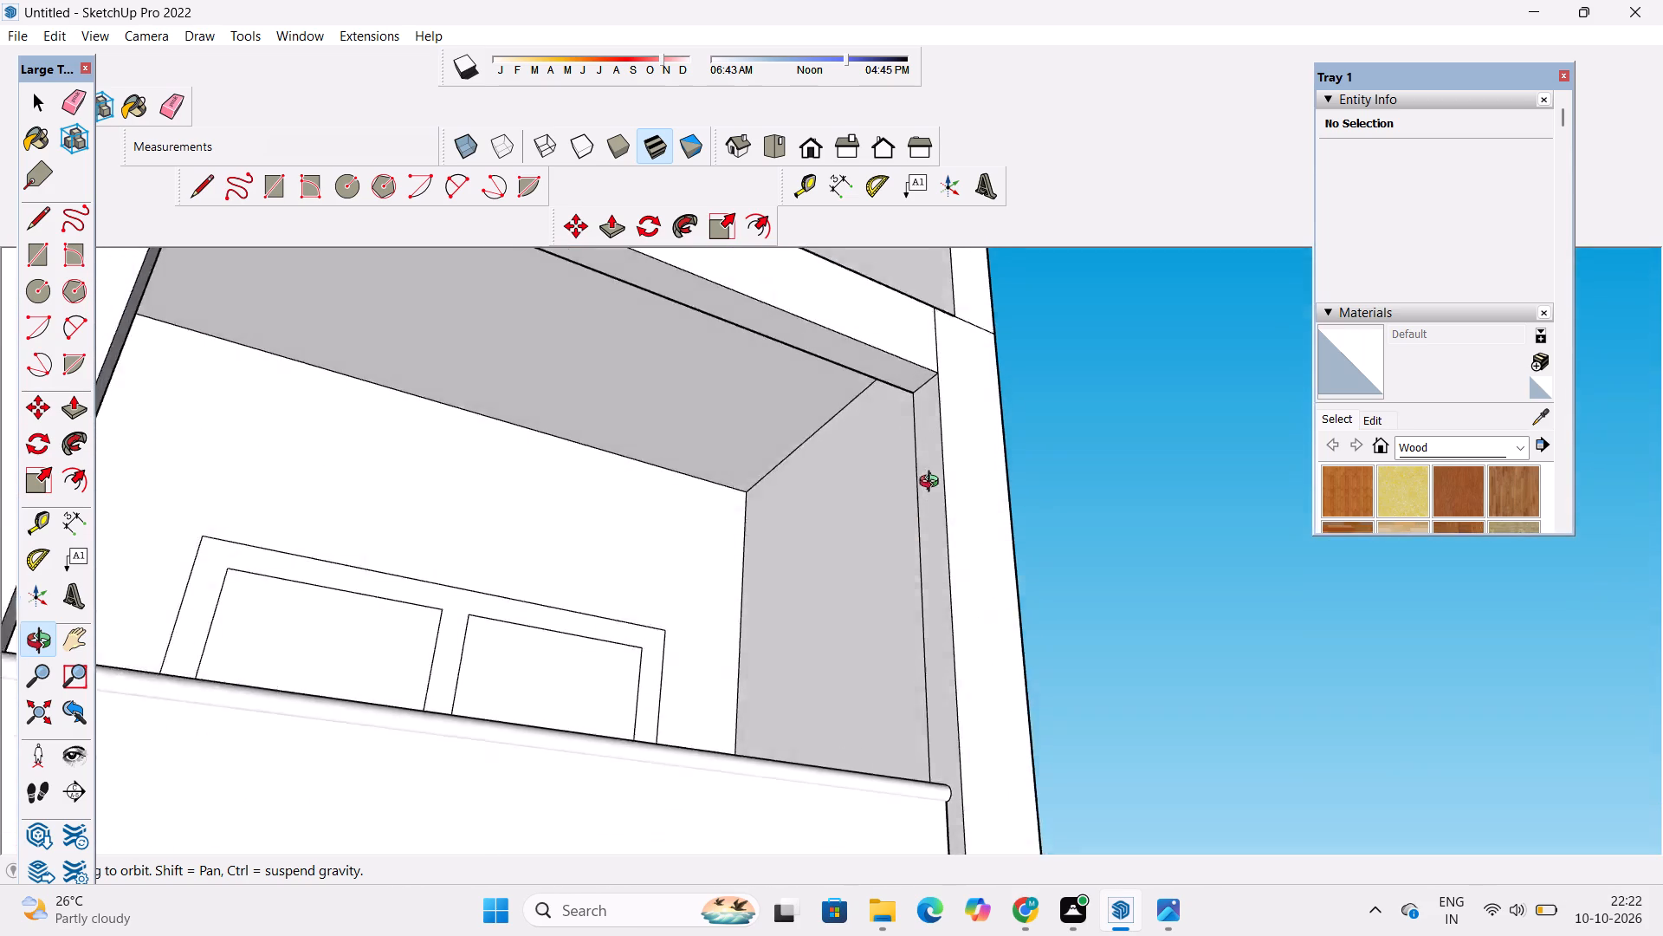
drag(933, 484, 935, 461)
scroll(947, 430, down, 5)
drag(1003, 514, 763, 754)
scroll(806, 573, down, 4)
shift+drag(811, 554, 786, 661)
drag(805, 672, 902, 712)
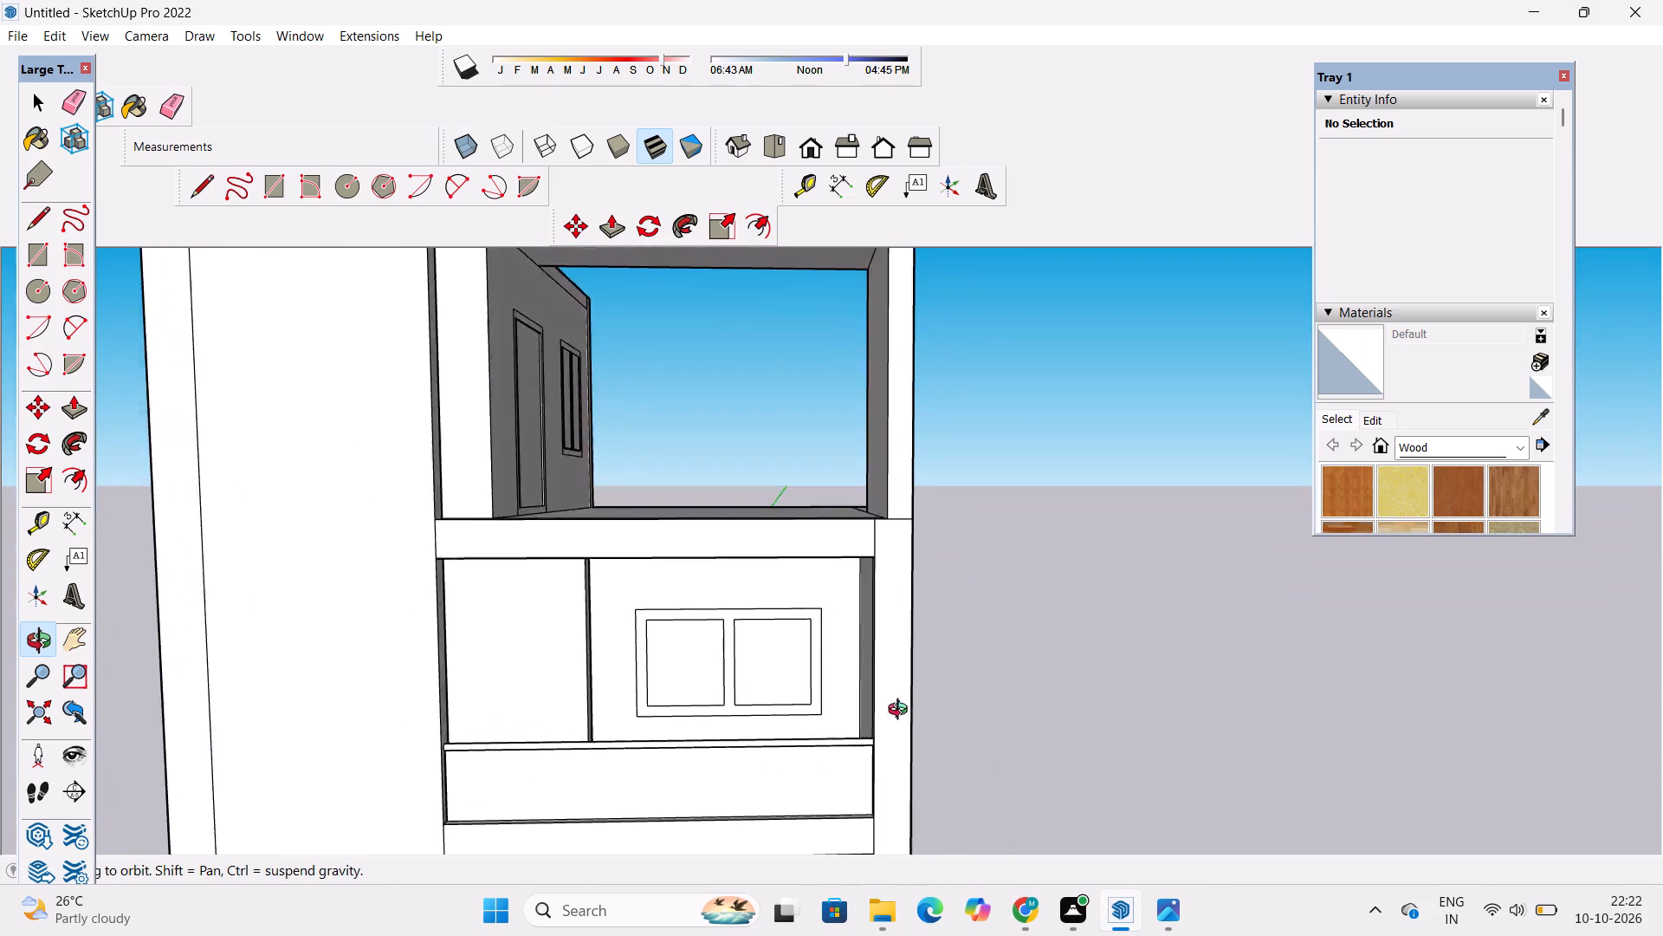
drag(902, 712, 936, 714)
scroll(974, 601, up, 7)
shift+drag(907, 558, 930, 658)
drag(911, 660, 849, 666)
scroll(831, 645, down, 4)
shift+drag(860, 641, 933, 641)
drag(932, 641, 907, 641)
key(e)
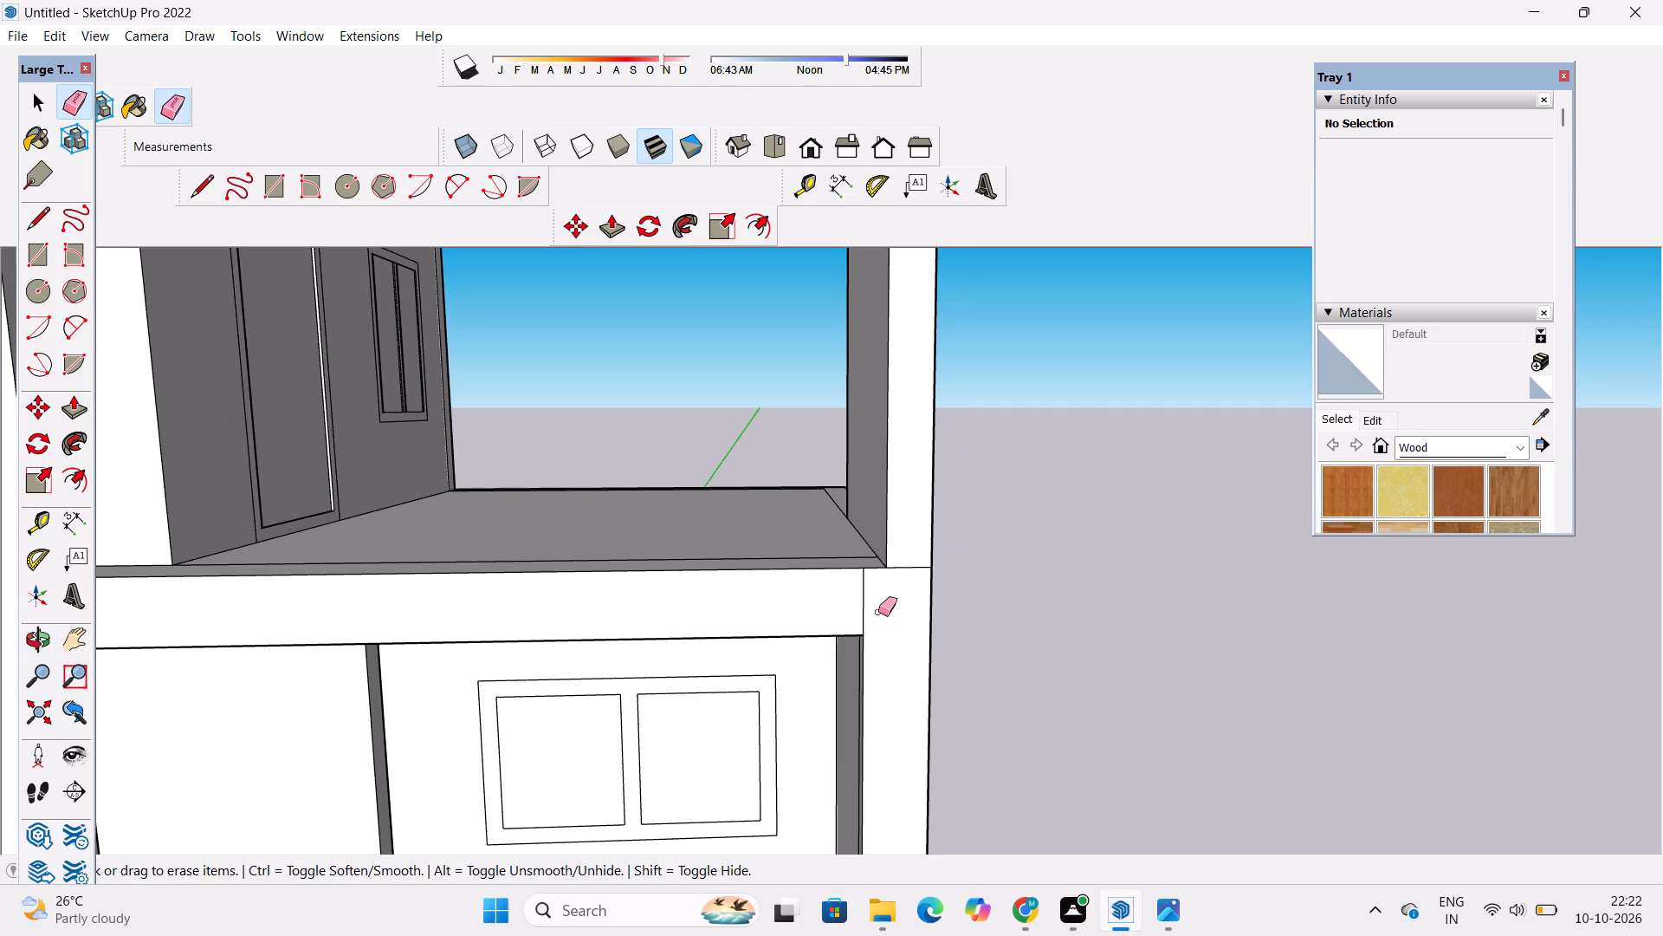
key(space)
click(1058, 593)
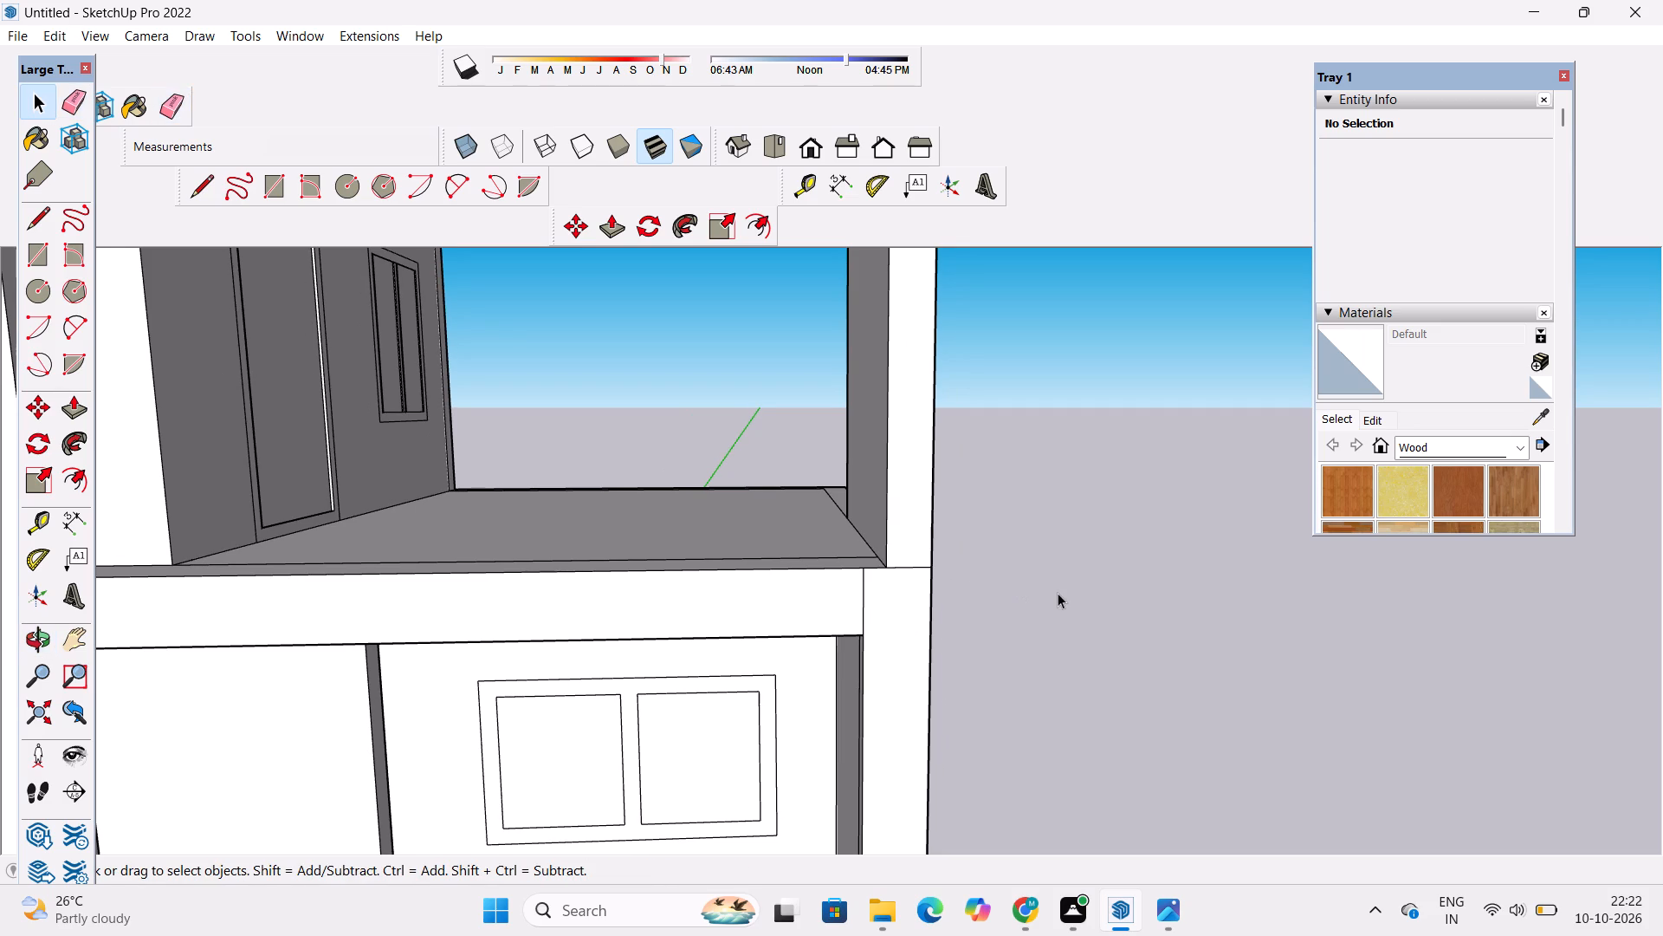
Erase the lines separating the front pillar from the roof beam on the front face and on the roof top.
key(o)
scroll(1017, 582, down, 5)
shift+drag(978, 644, 1009, 614)
drag(1009, 614, 370, 752)
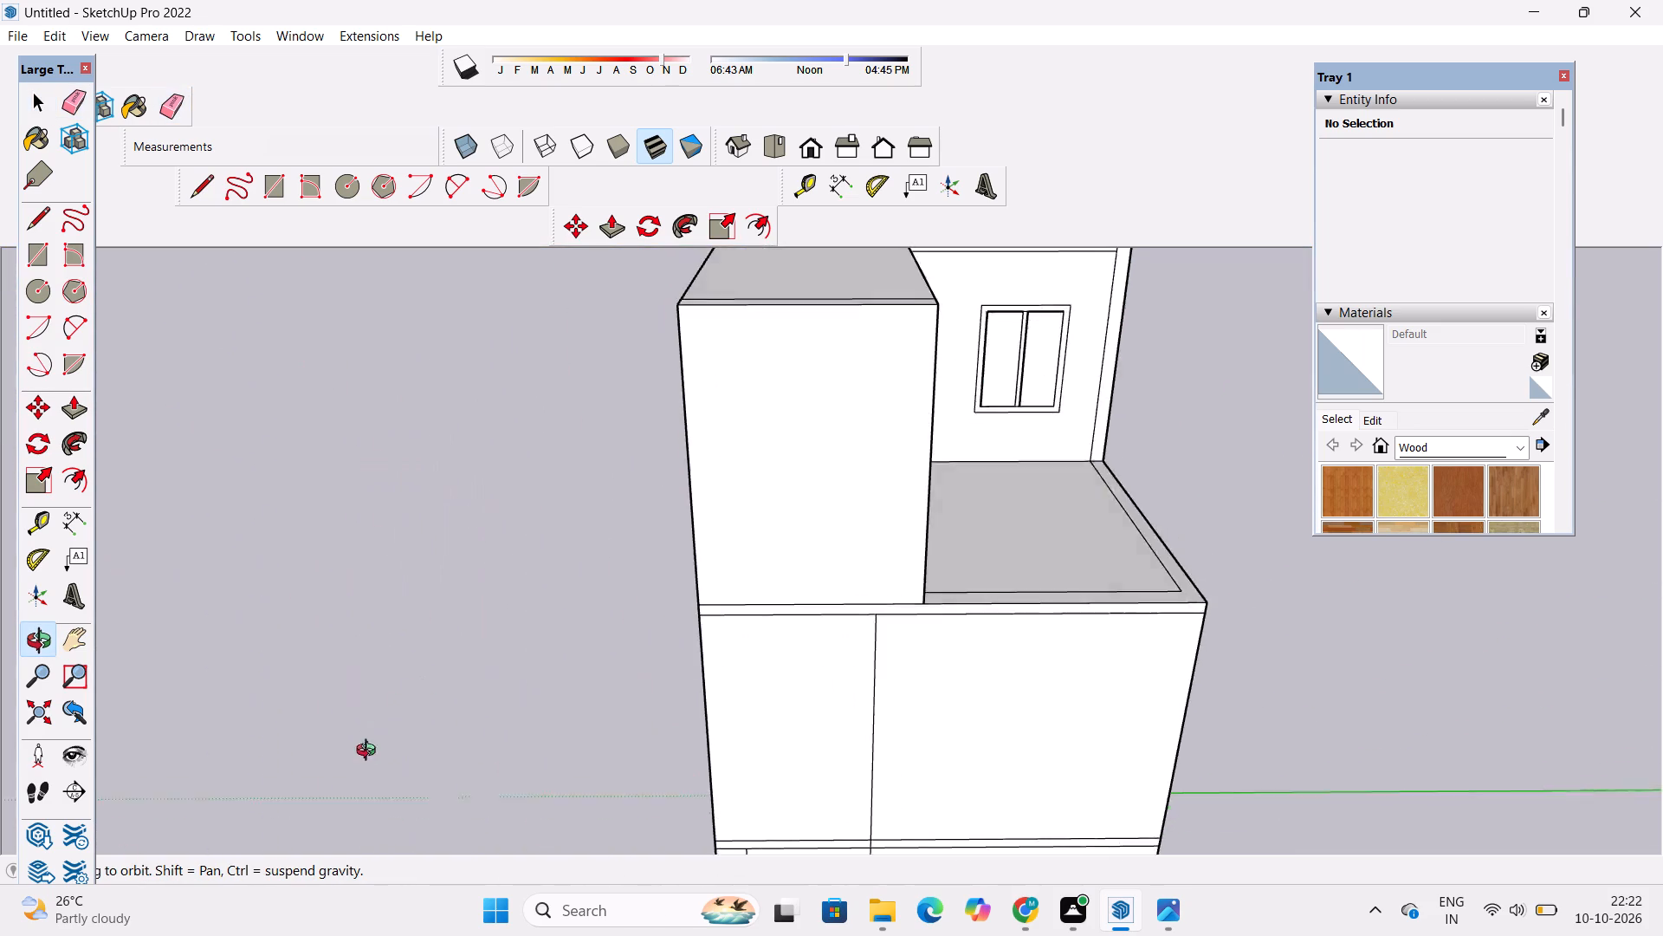
drag(370, 752, 1178, 691)
scroll(956, 631, down, 4)
shift+drag(1006, 541, 1005, 698)
scroll(1046, 589, up, 3)
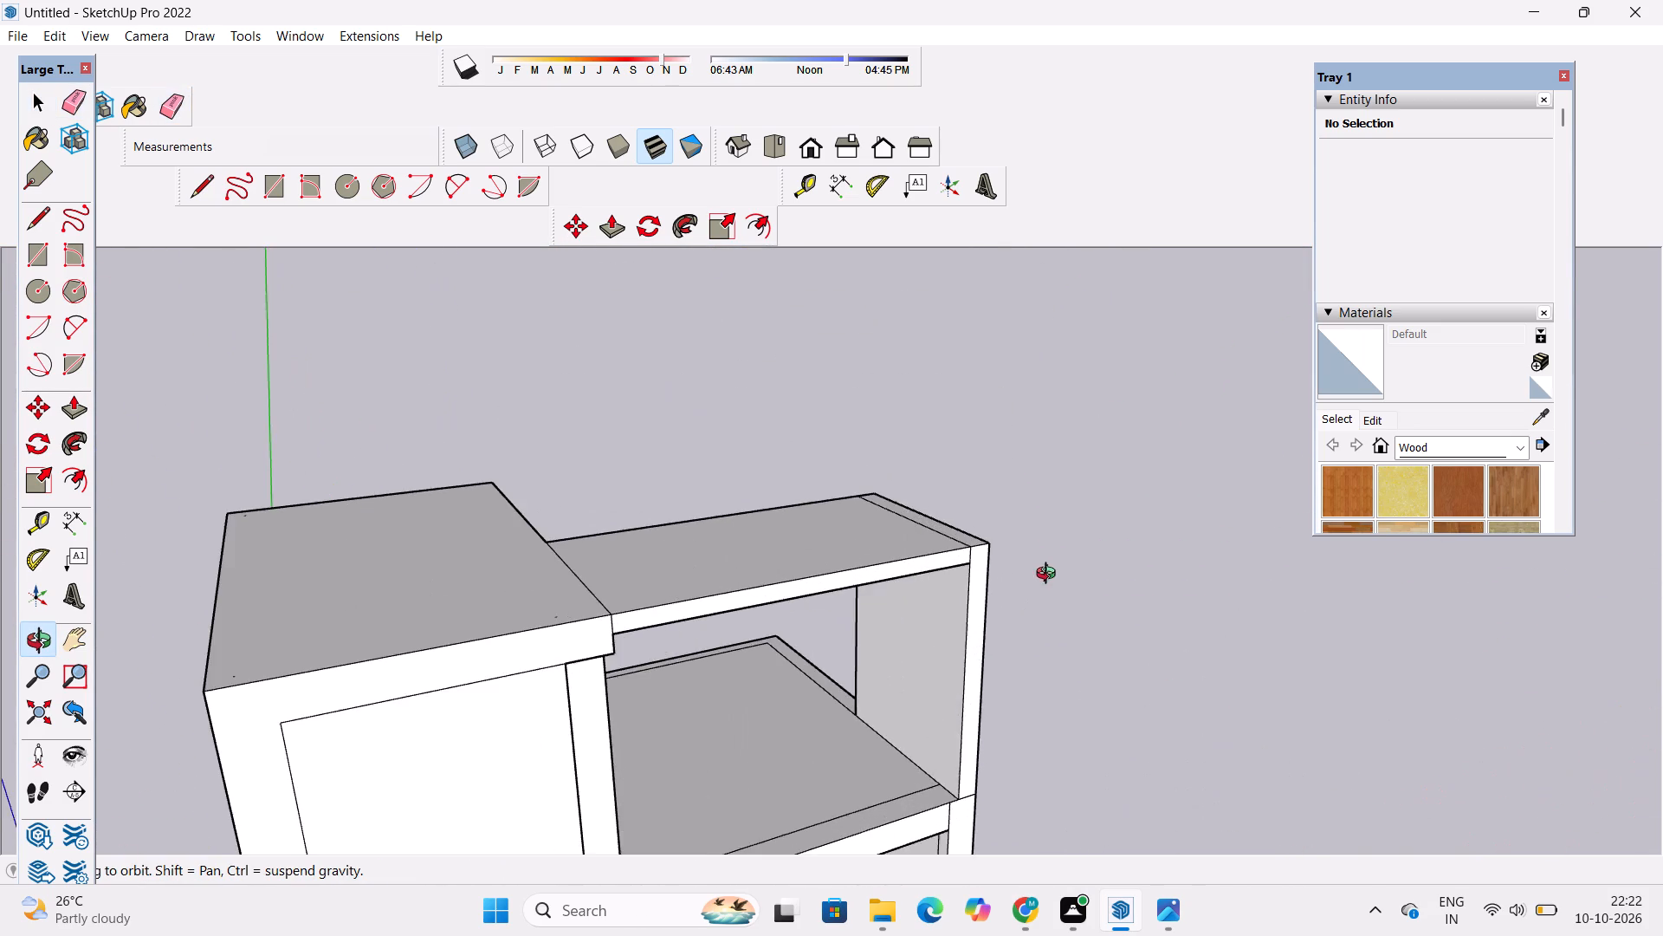
drag(1050, 572, 809, 667)
scroll(804, 619, up, 4)
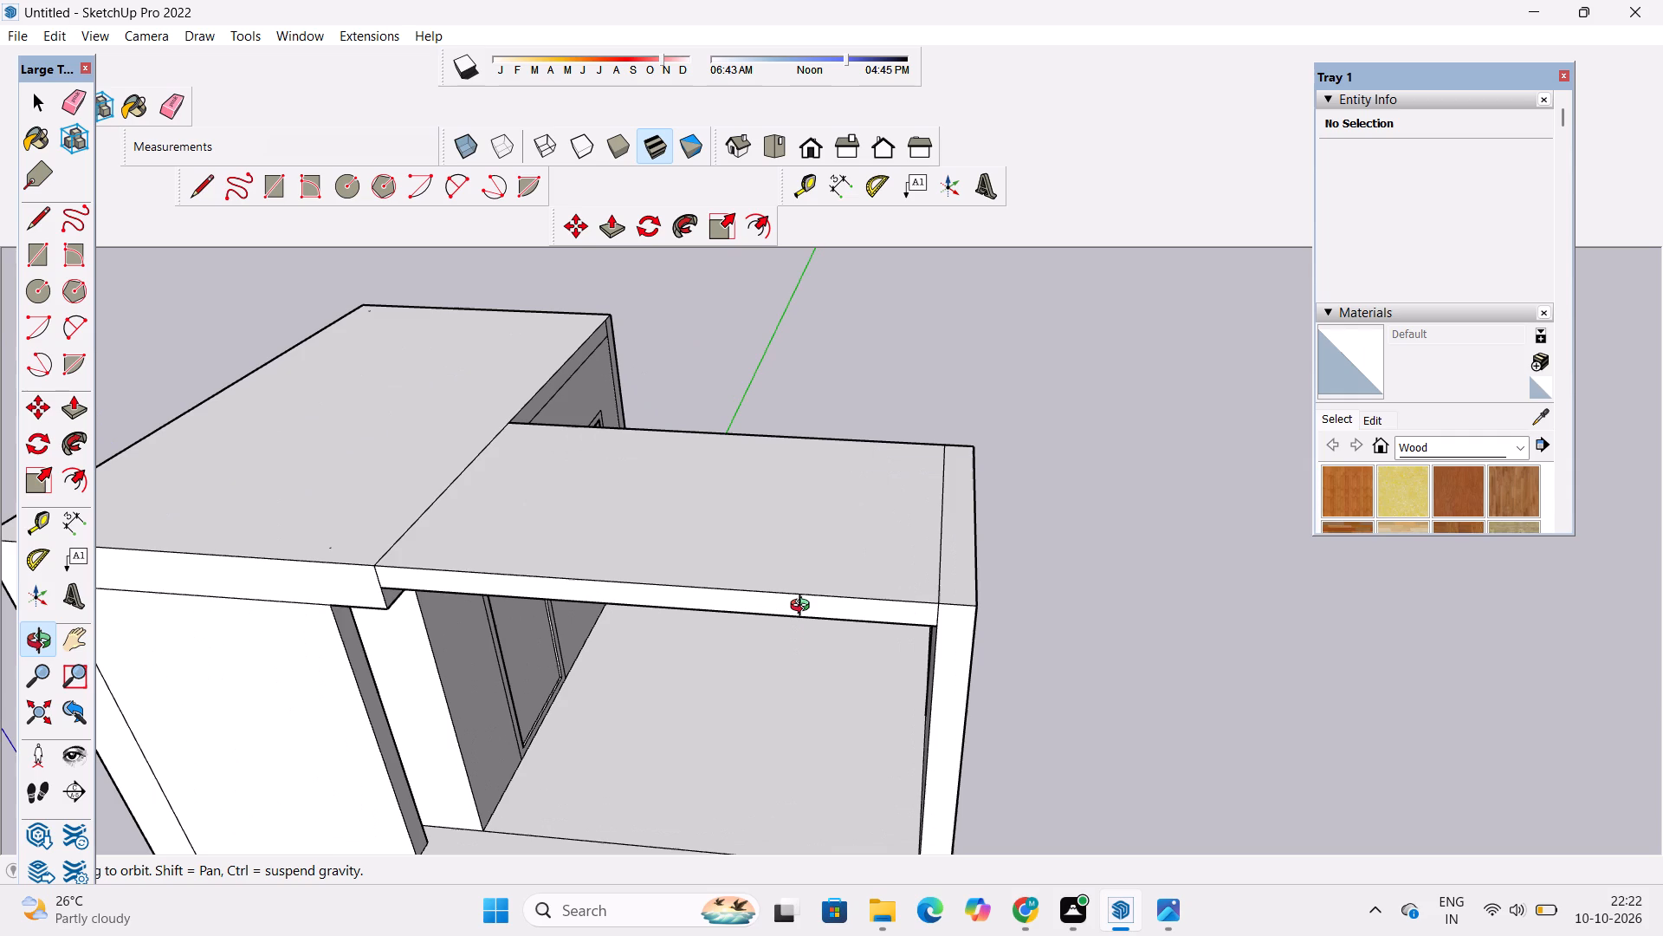
scroll(818, 608, down, 4)
drag(831, 608, 886, 673)
drag(904, 701, 961, 707)
scroll(1020, 681, up, 3)
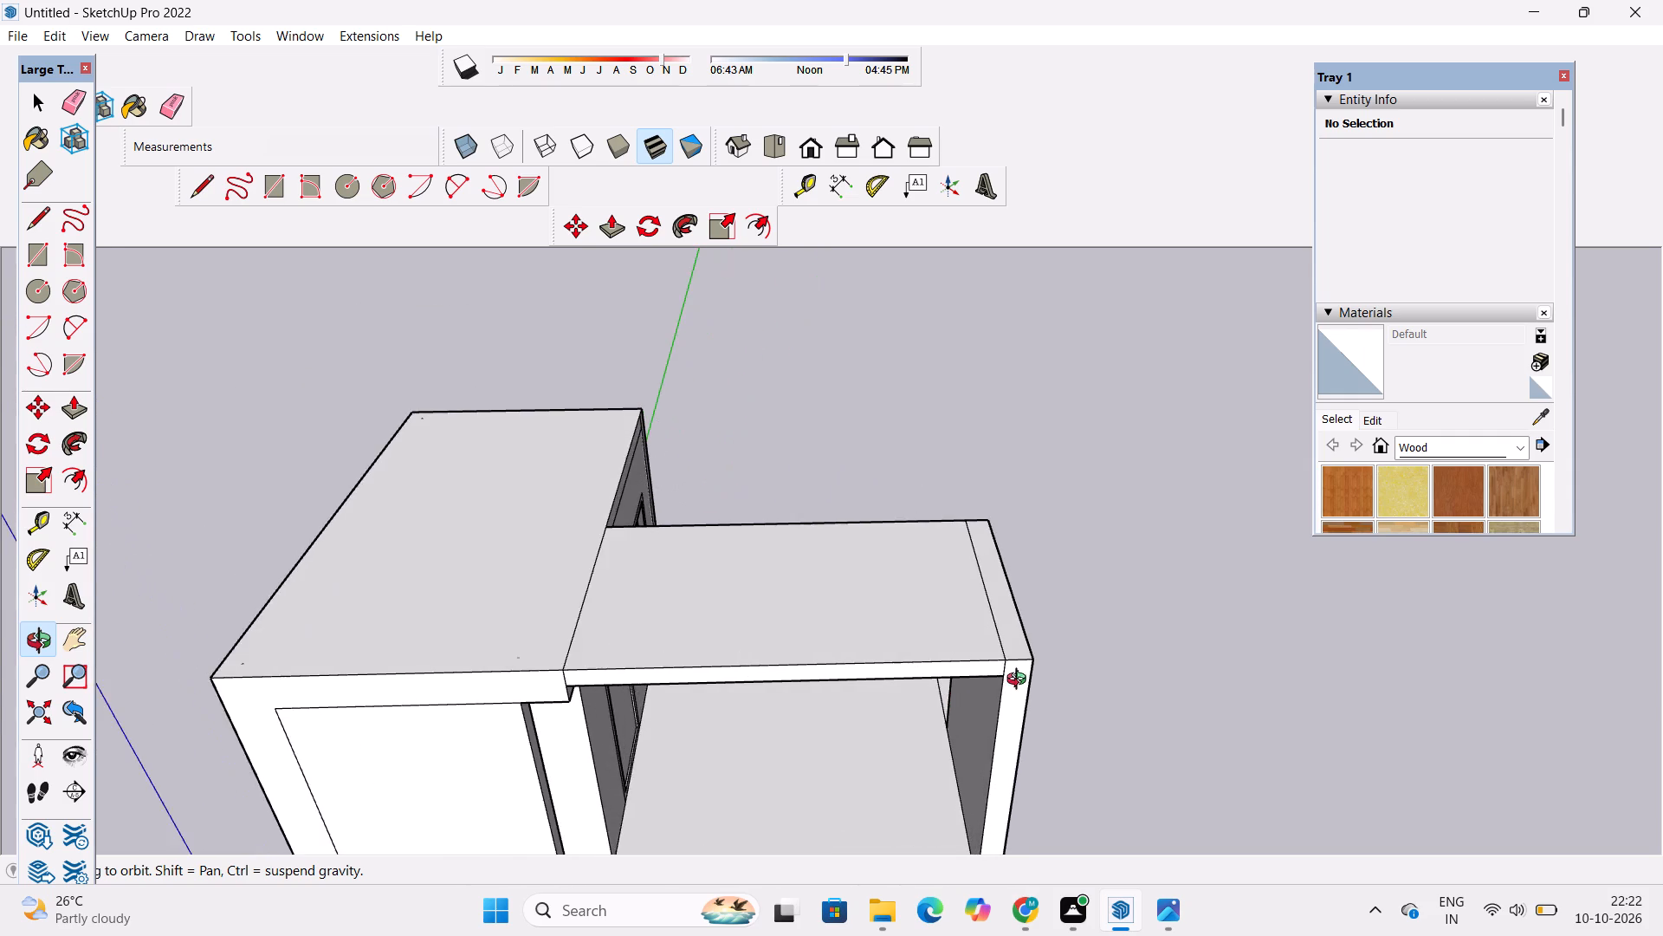
shift+drag(967, 657, 943, 652)
drag(990, 693, 990, 618)
scroll(990, 601, up, 5)
shift+drag(990, 601, 978, 689)
drag(975, 690, 982, 615)
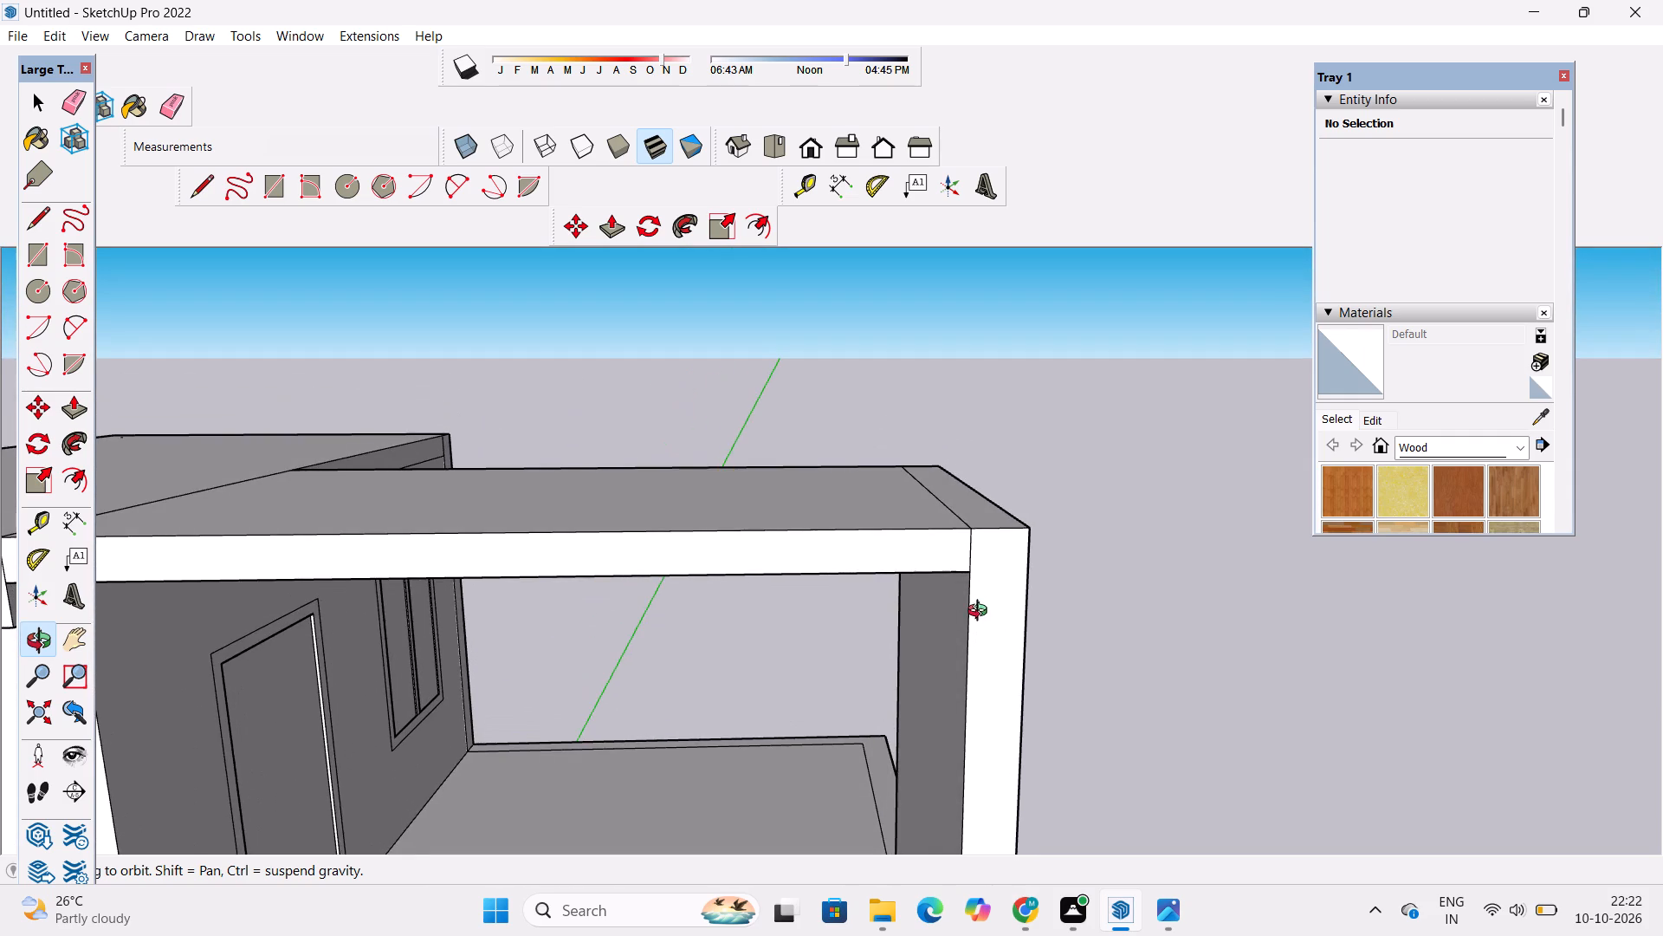
scroll(981, 613, down, 1)
shift+drag(980, 610, 951, 673)
key(e)
drag(958, 615, 938, 628)
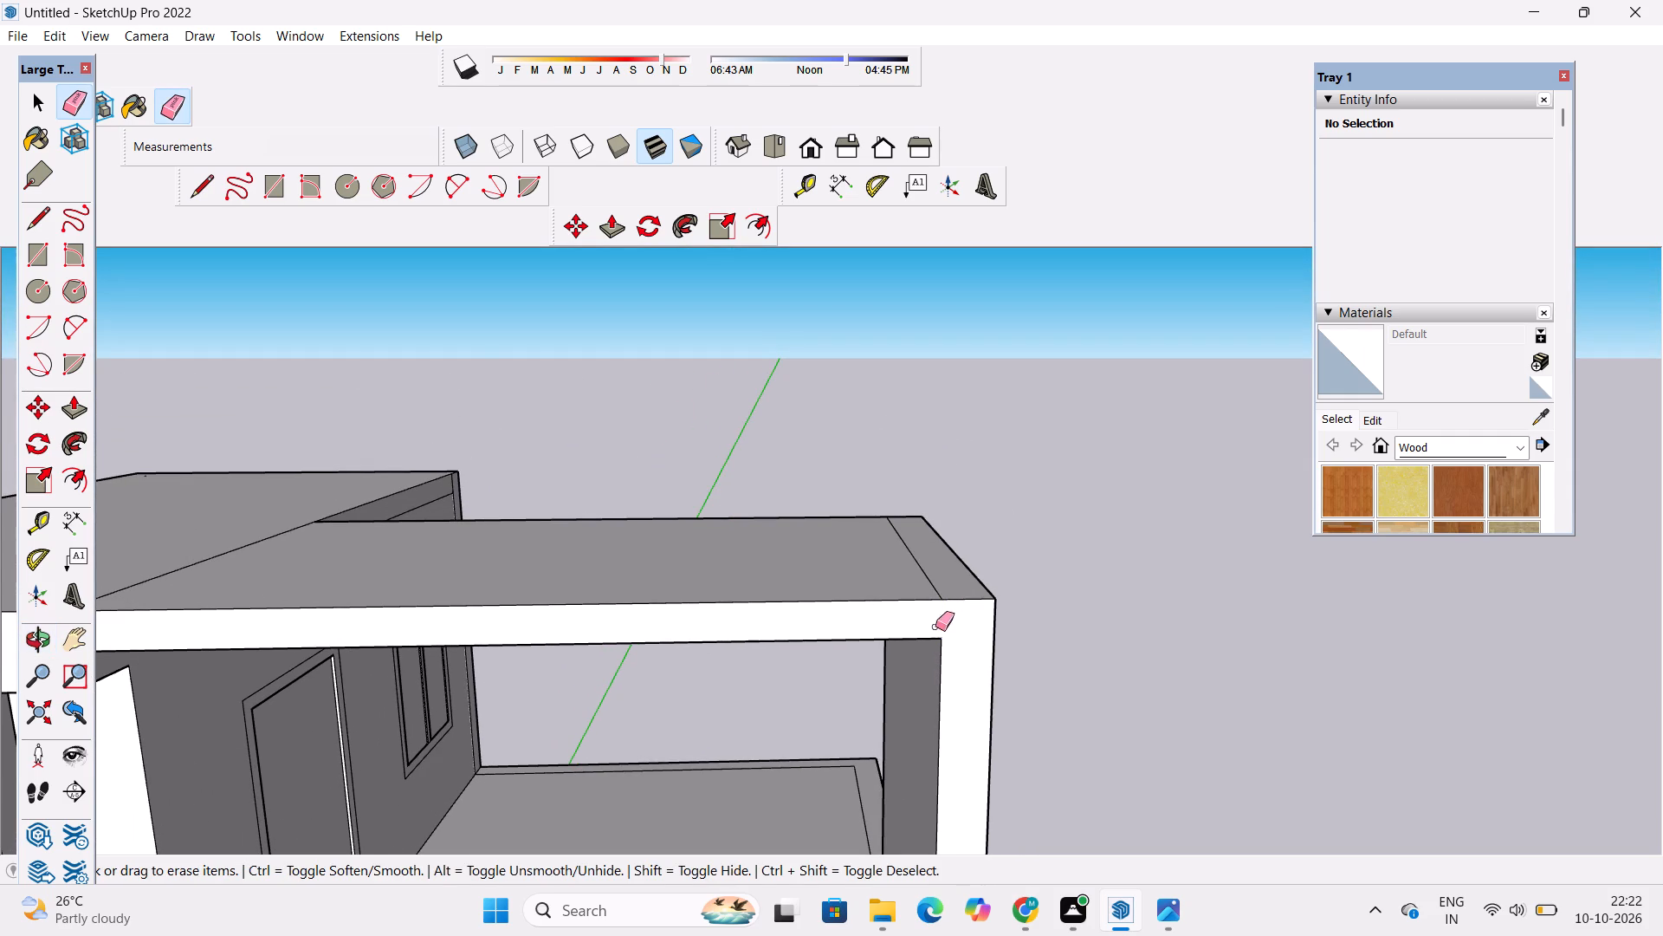
drag(941, 566, 932, 595)
Erase the short vertical line at the joint between the roof beam and the pillar on the rear side.
key(o)
drag(1150, 678, 484, 634)
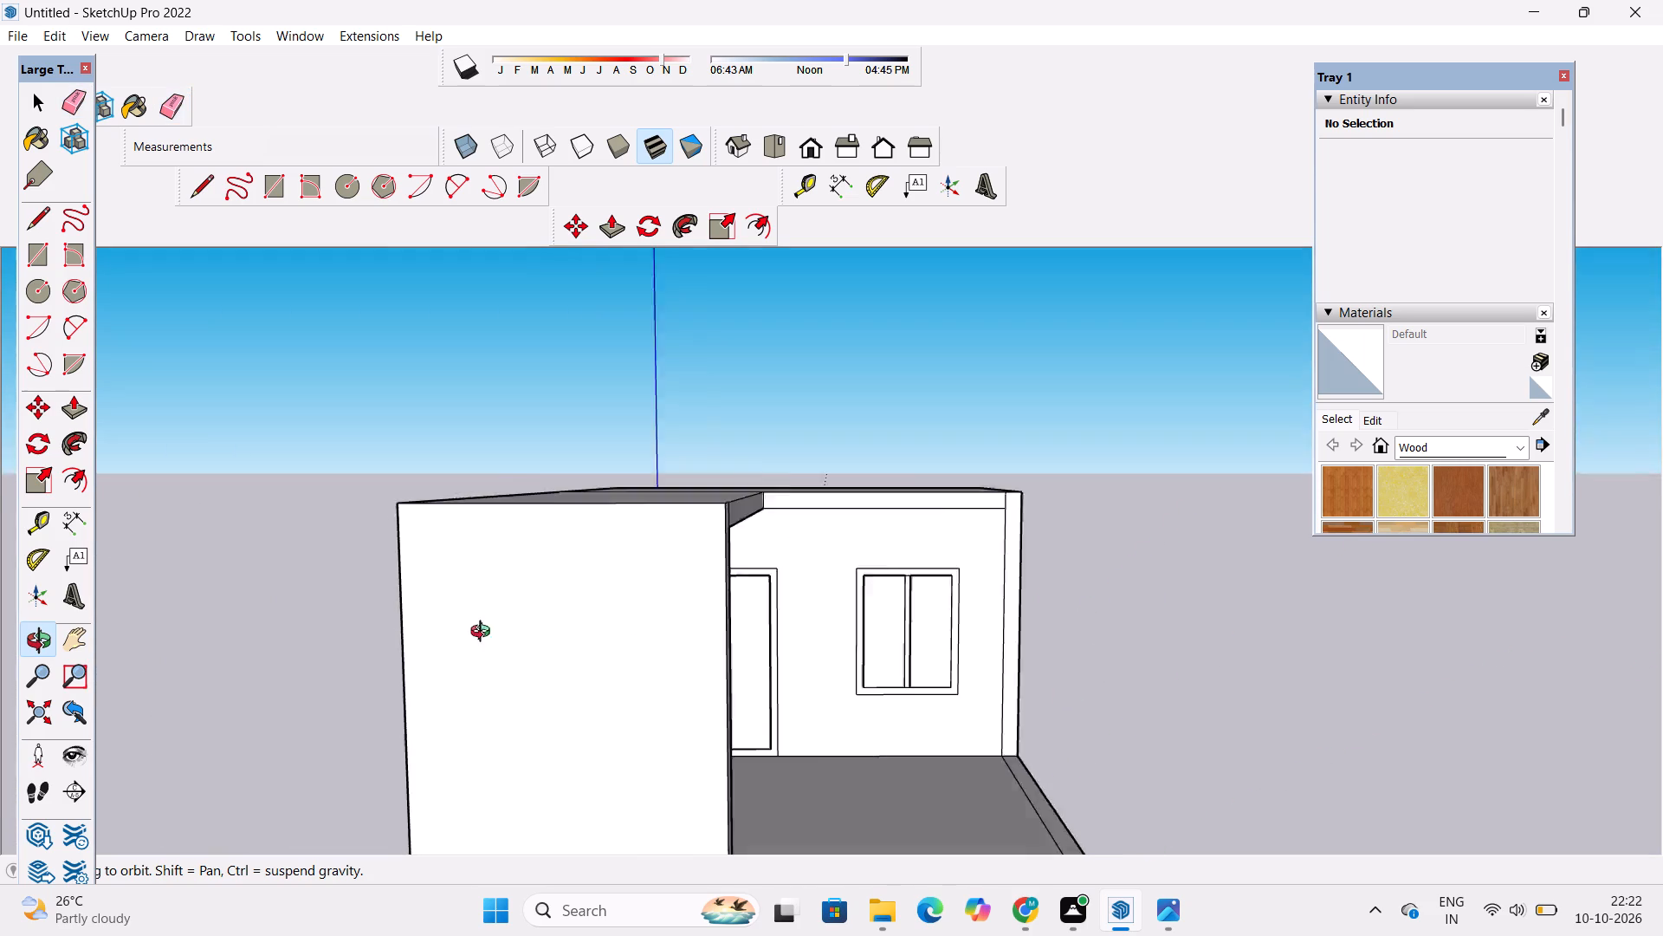
drag(484, 634, 457, 634)
drag(892, 573, 642, 604)
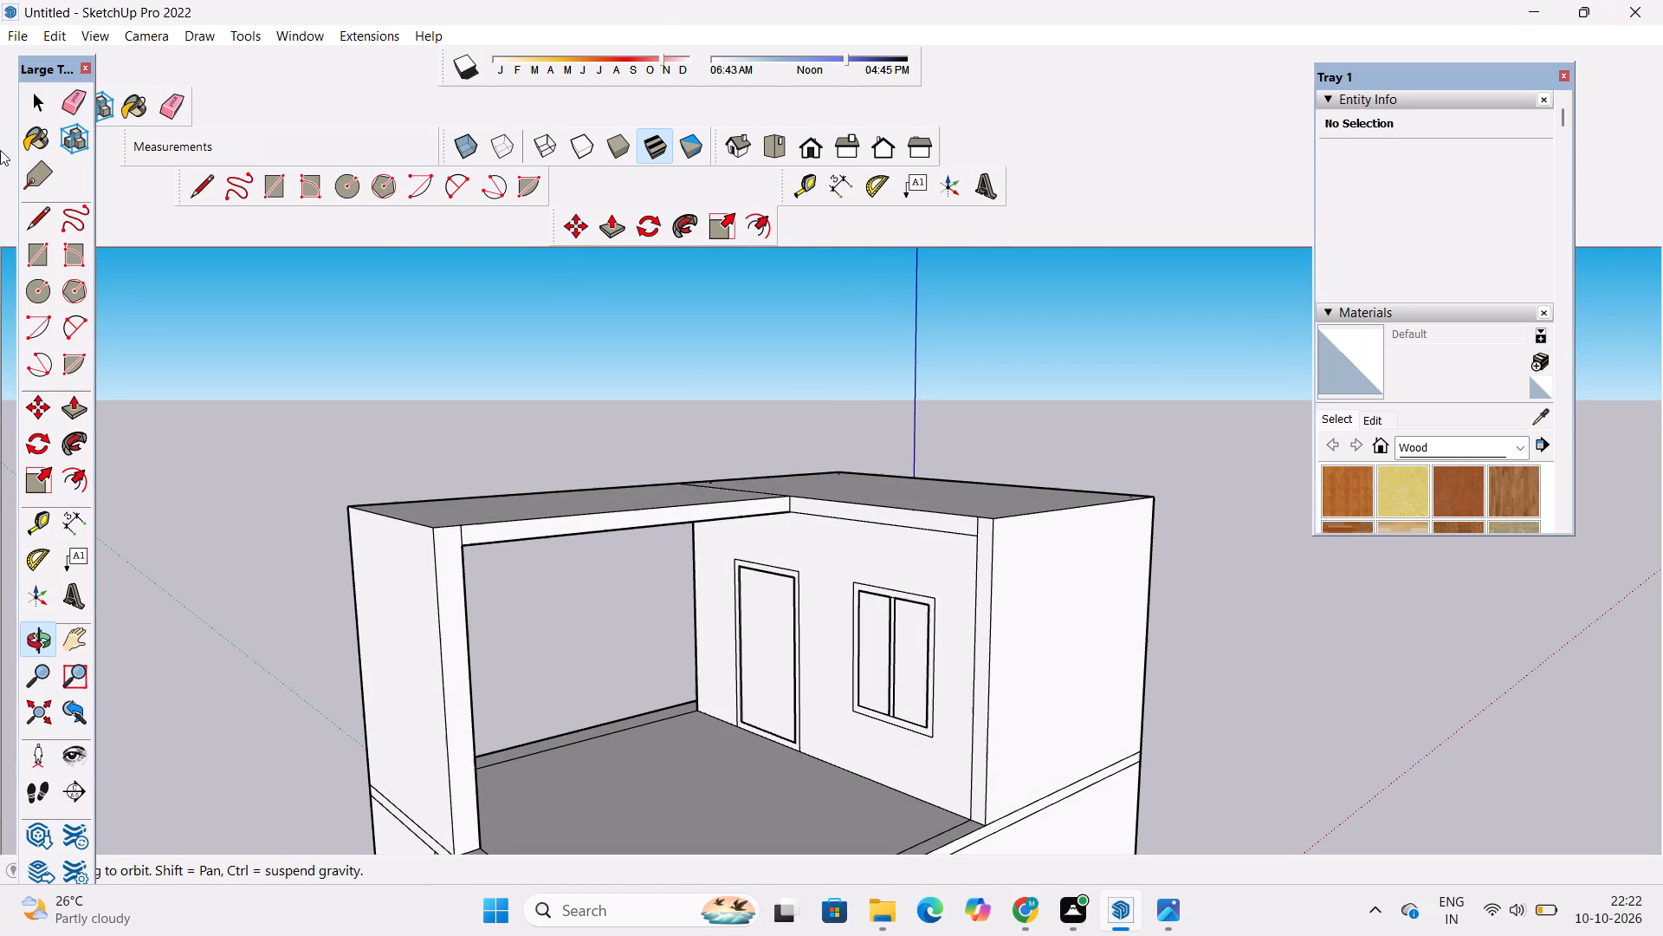
click(171, 112)
scroll(440, 559, up, 9)
drag(498, 505, 467, 532)
Erase the short vertical line where the top beam meets the column on the terrace wall with the door and window.
key(o)
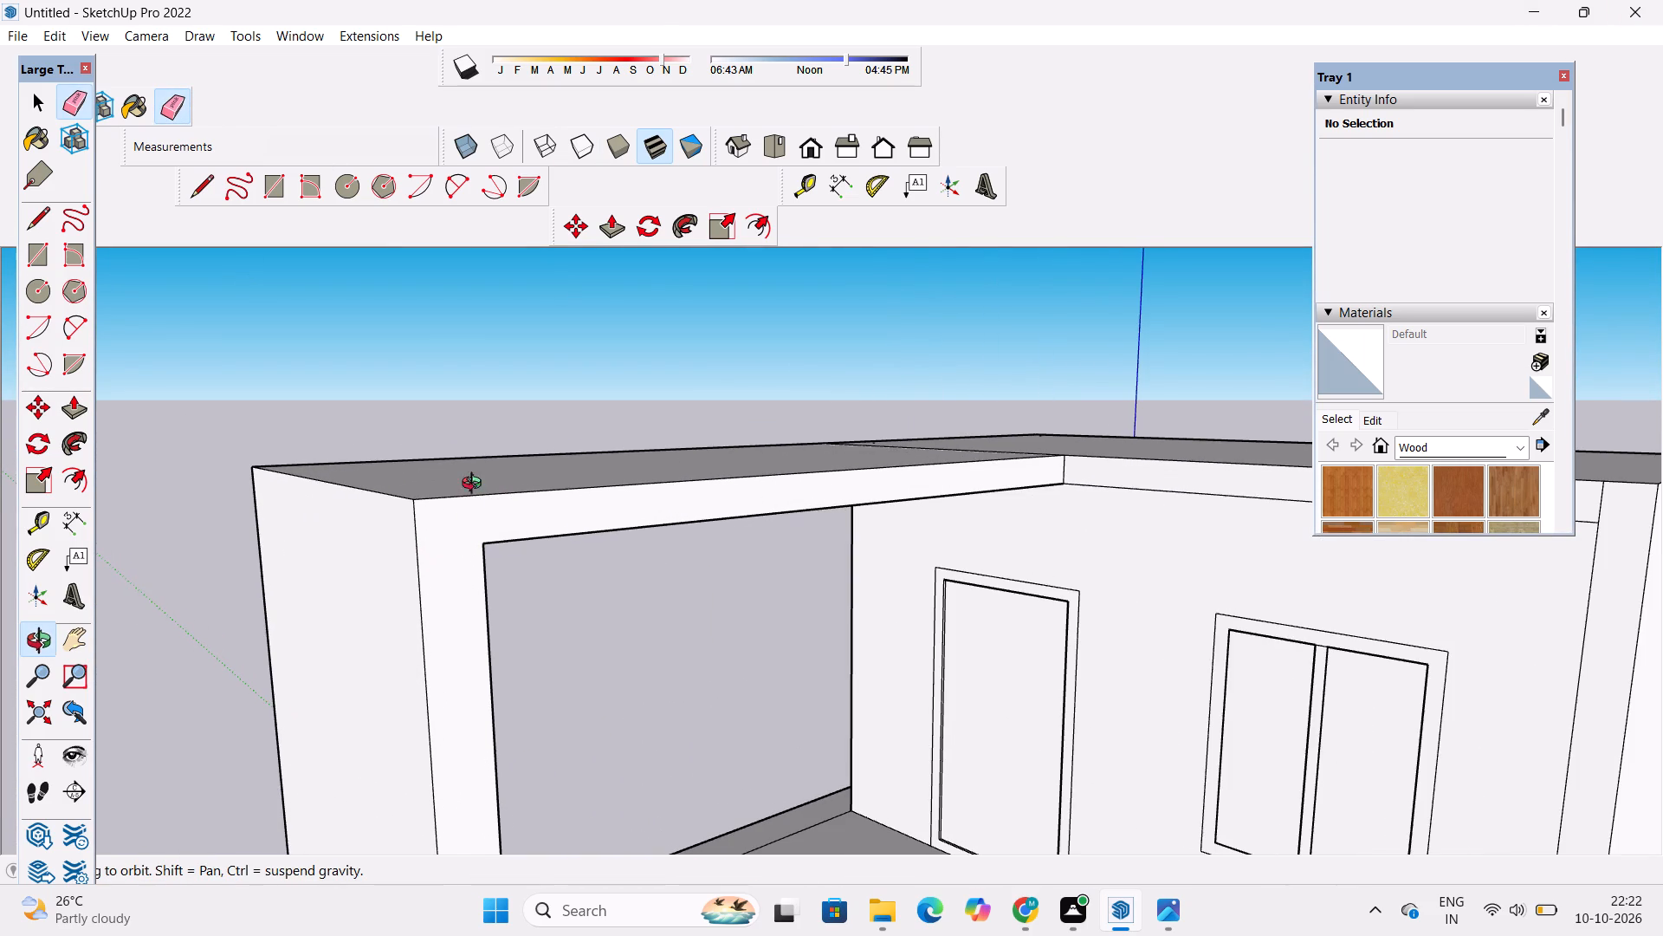
scroll(476, 485, down, 7)
drag(480, 520, 639, 578)
drag(1073, 537, 1003, 614)
drag(1014, 635, 1129, 586)
scroll(1138, 569, up, 4)
shift+drag(1103, 541, 1020, 581)
drag(1017, 581, 1057, 556)
key(e)
scroll(1060, 547, up, 3)
drag(1061, 543, 1036, 554)
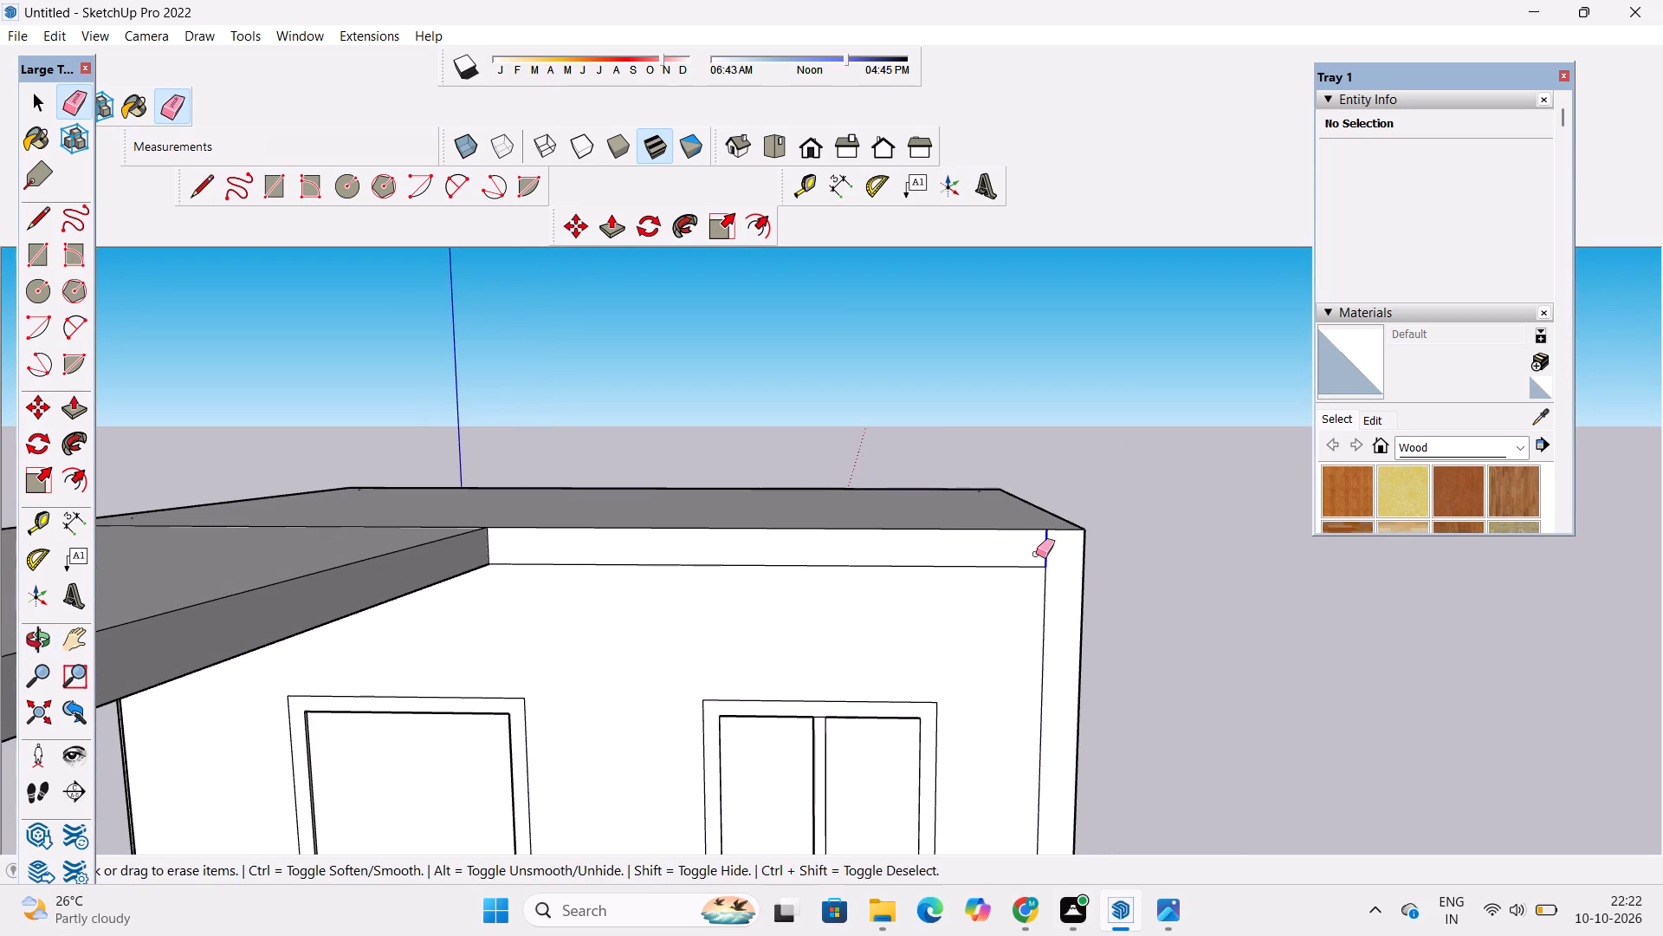
drag(1036, 554, 1031, 557)
Draw an 8' vertical line up the terrace pillar's inner face, starting midway along its base edge beside the stair-side wall.
key(o)
scroll(959, 460, down, 7)
drag(842, 642, 1201, 691)
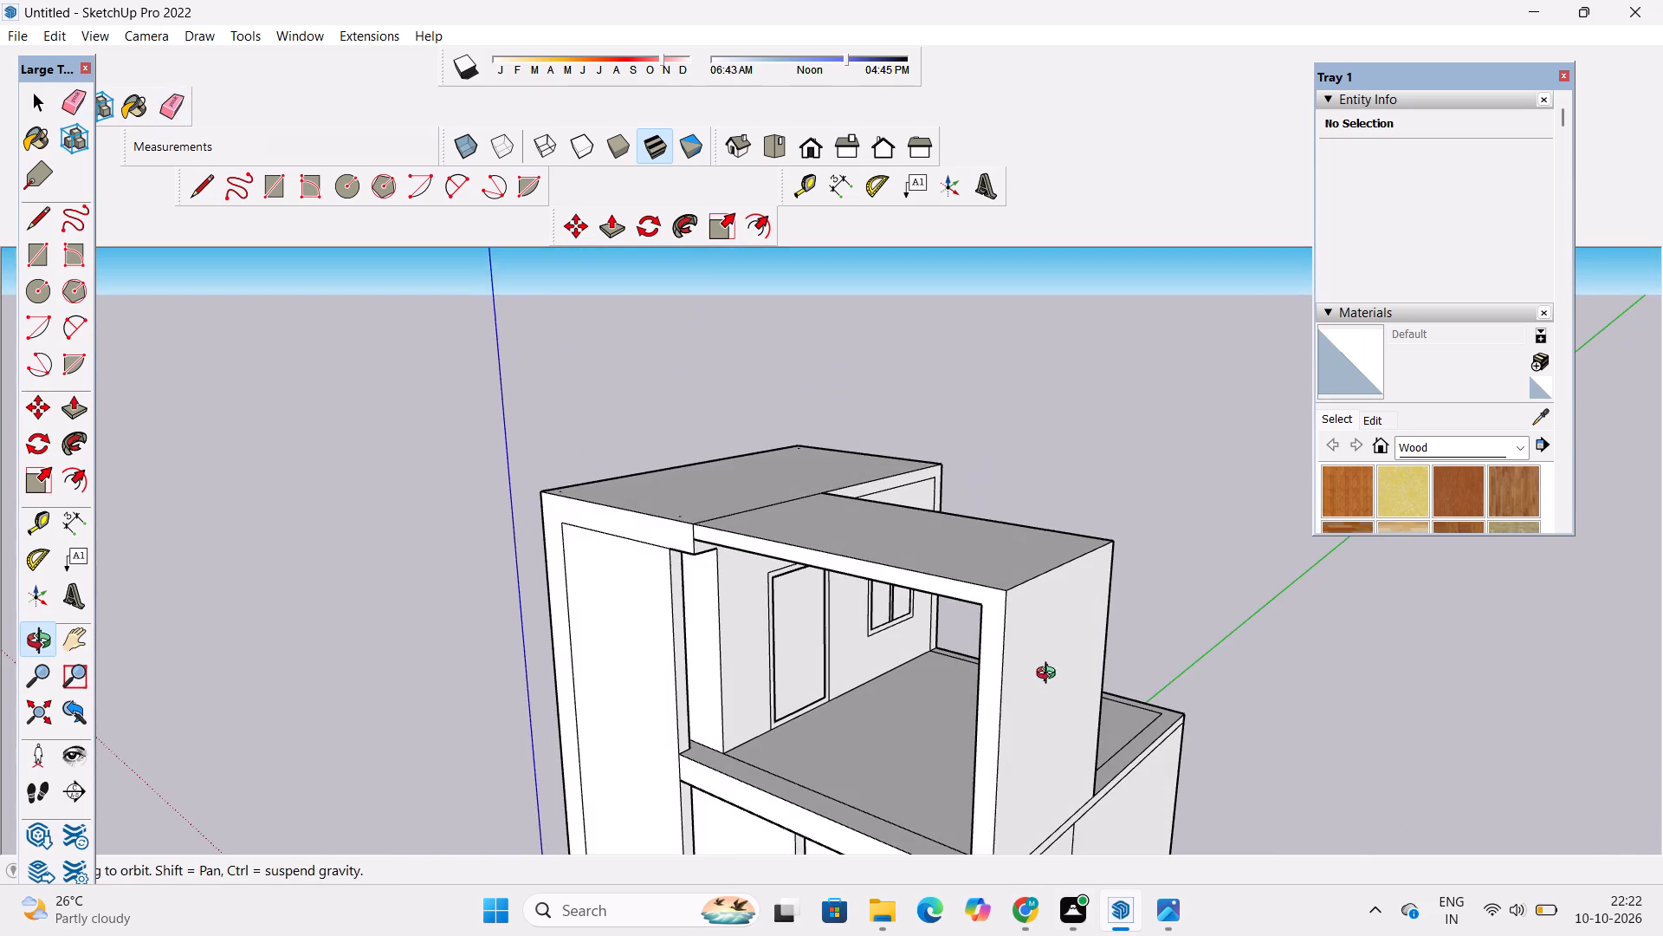
drag(1171, 789, 840, 859)
drag(838, 846, 868, 637)
drag(773, 782, 1116, 770)
scroll(851, 697, down, 3)
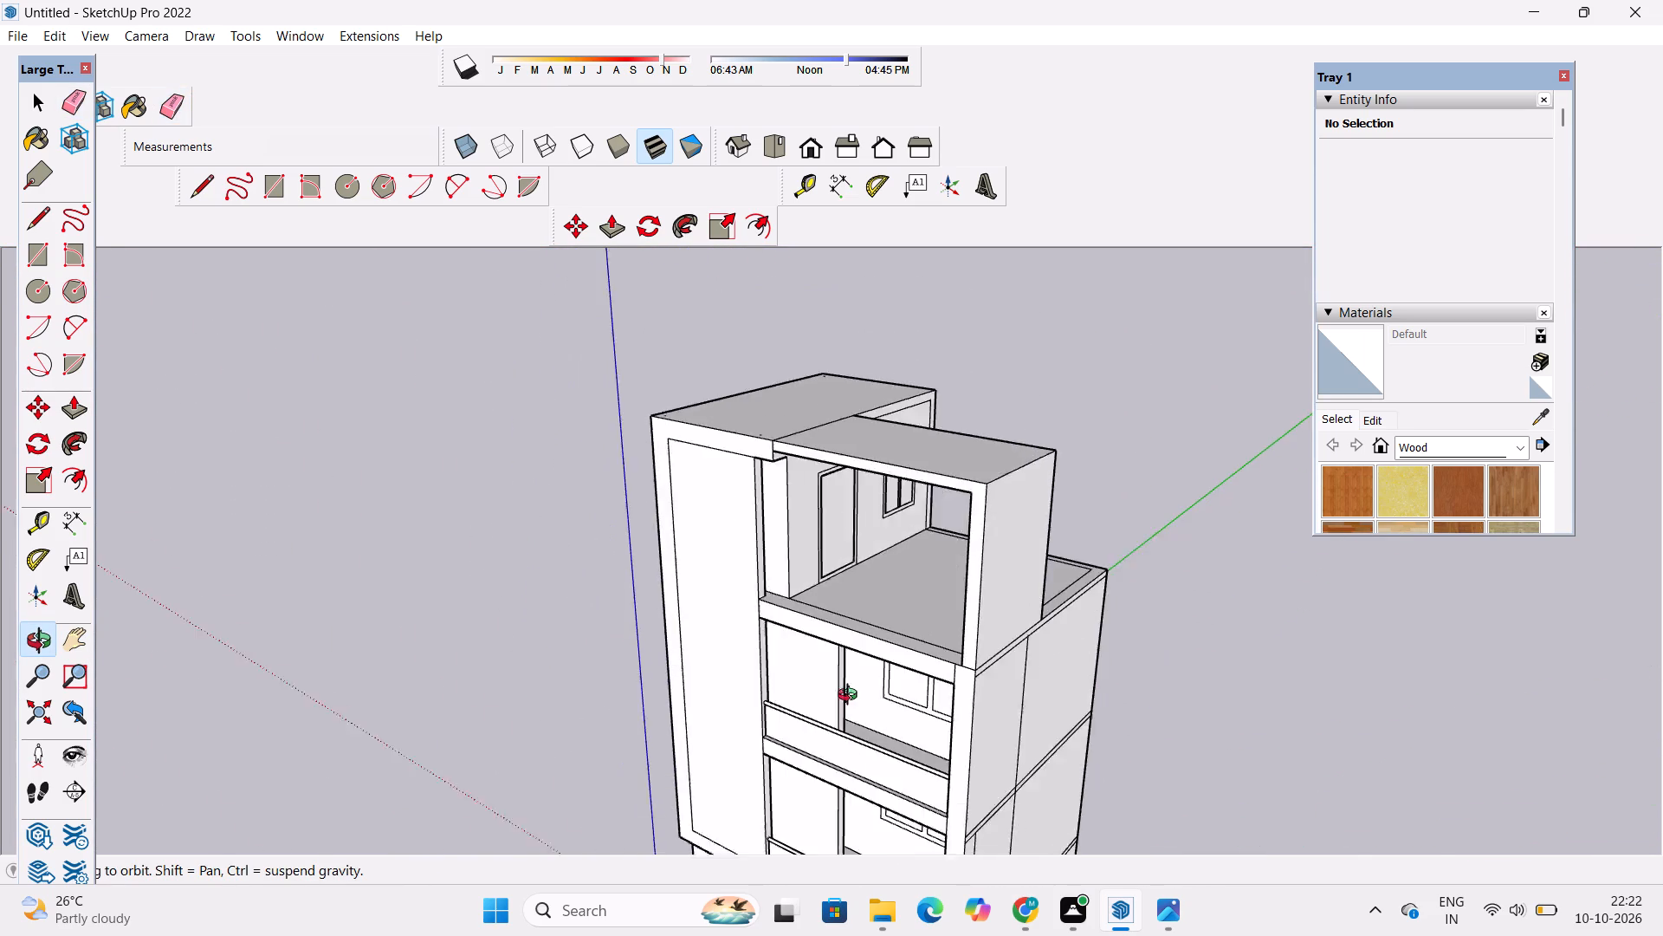
scroll(851, 697, down, 2)
drag(858, 746, 1098, 751)
scroll(1039, 731, up, 4)
shift+drag(1002, 686, 1019, 758)
drag(1019, 758, 1015, 749)
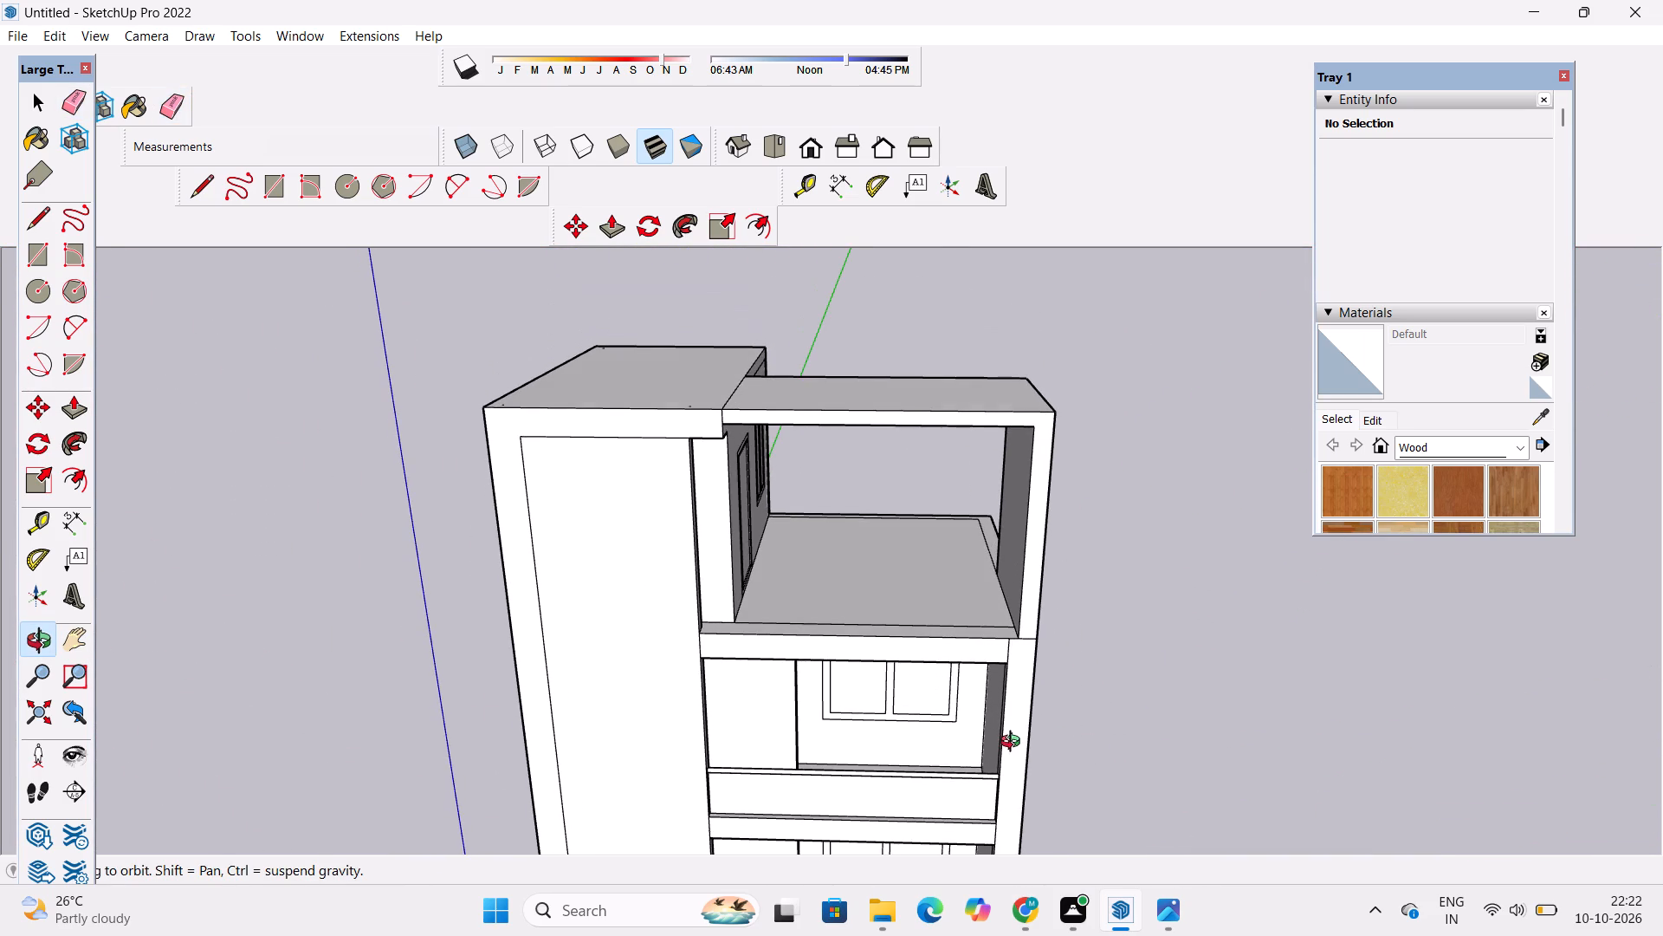
drag(981, 731, 993, 784)
scroll(967, 741, up, 4)
drag(962, 744, 956, 794)
scroll(702, 710, up, 4)
drag(702, 708, 802, 766)
drag(806, 766, 833, 796)
drag(833, 799, 740, 744)
drag(735, 738, 887, 846)
drag(852, 833, 765, 774)
drag(752, 763, 741, 756)
click(741, 755)
key(l)
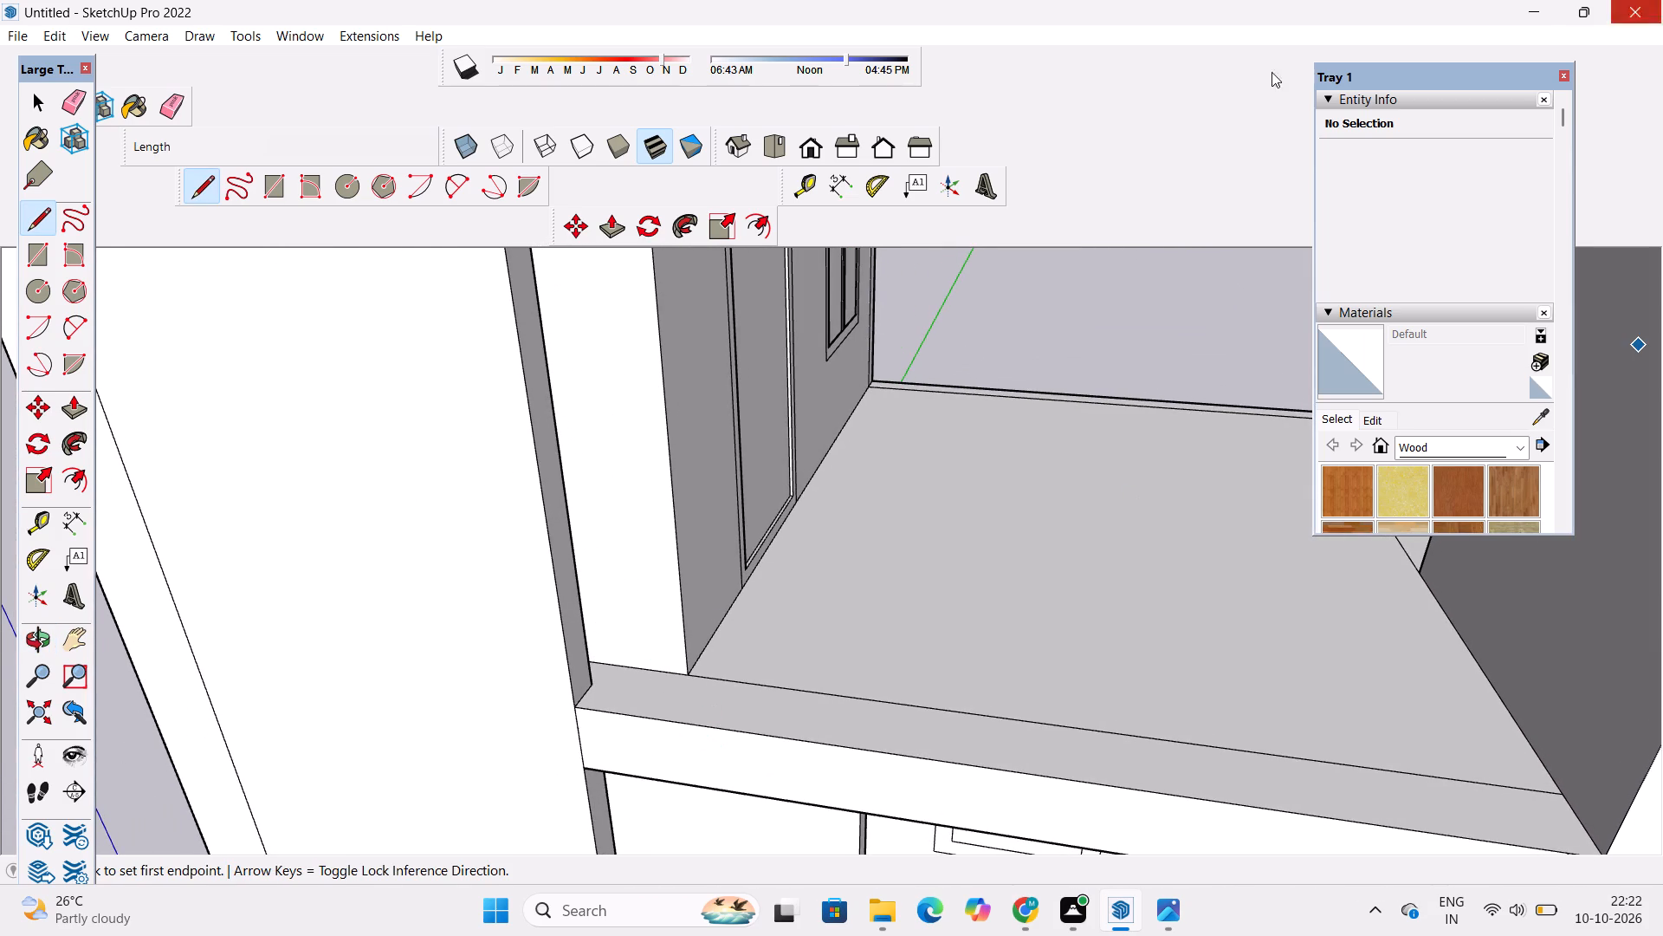
scroll(599, 688, up, 9)
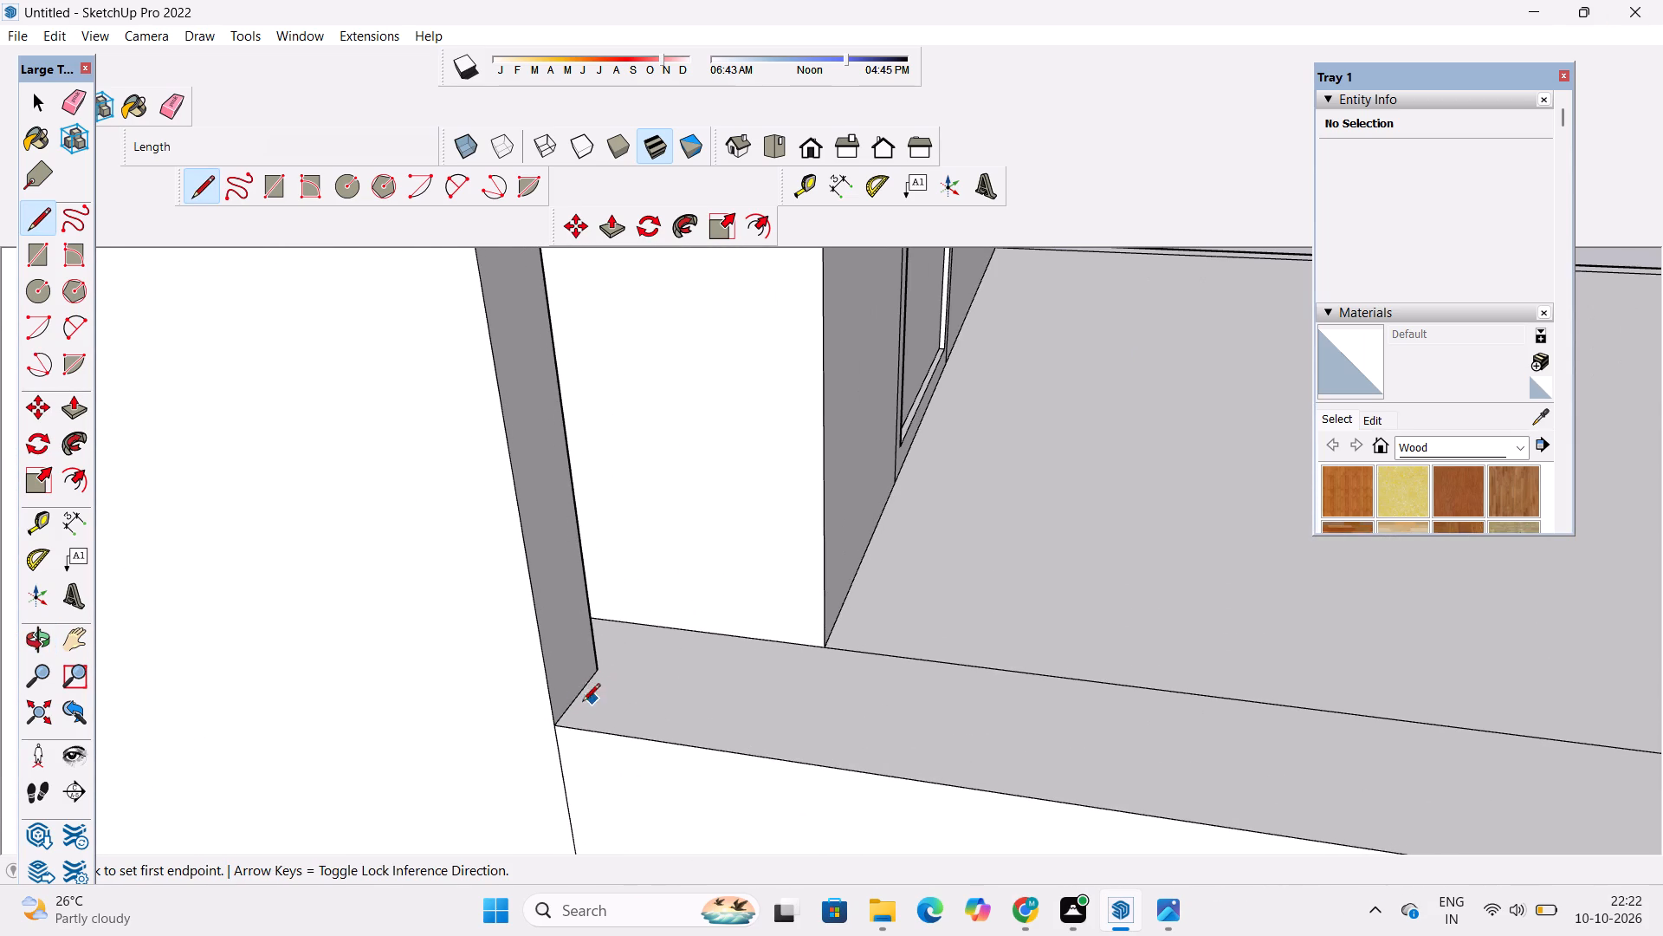
click(575, 701)
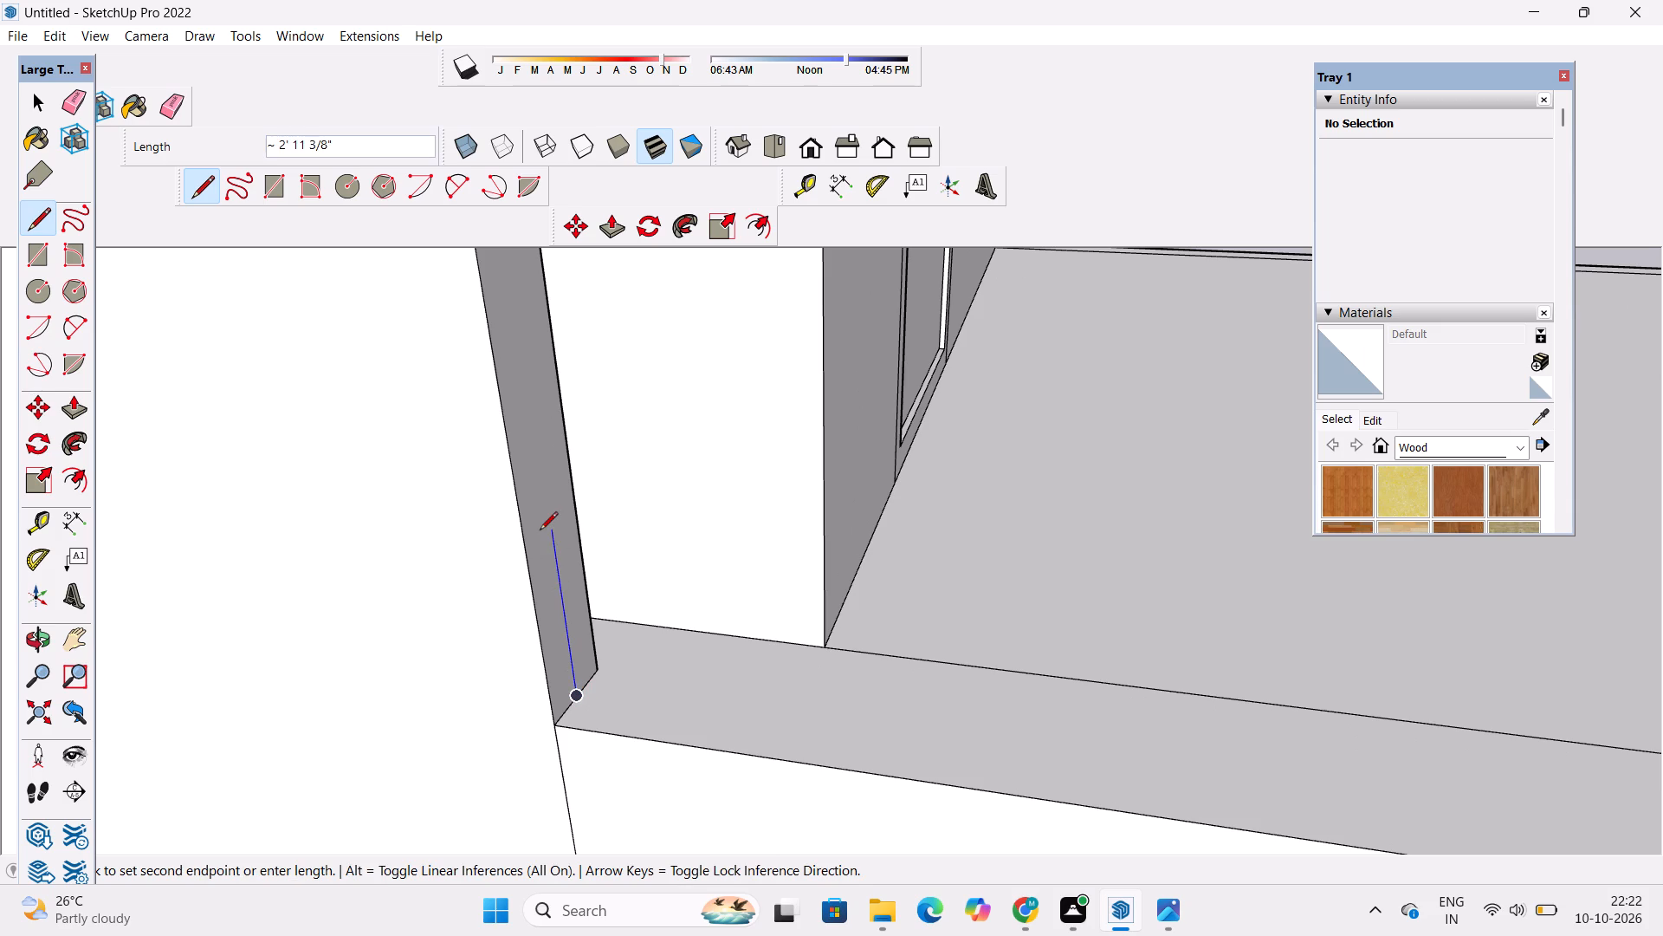
text(8')
key(Return)
Draw a horizontal line about 35' long from the top of the 8' line across to the opposite pillar's inner face.
key(o)
scroll(535, 524, down, 6)
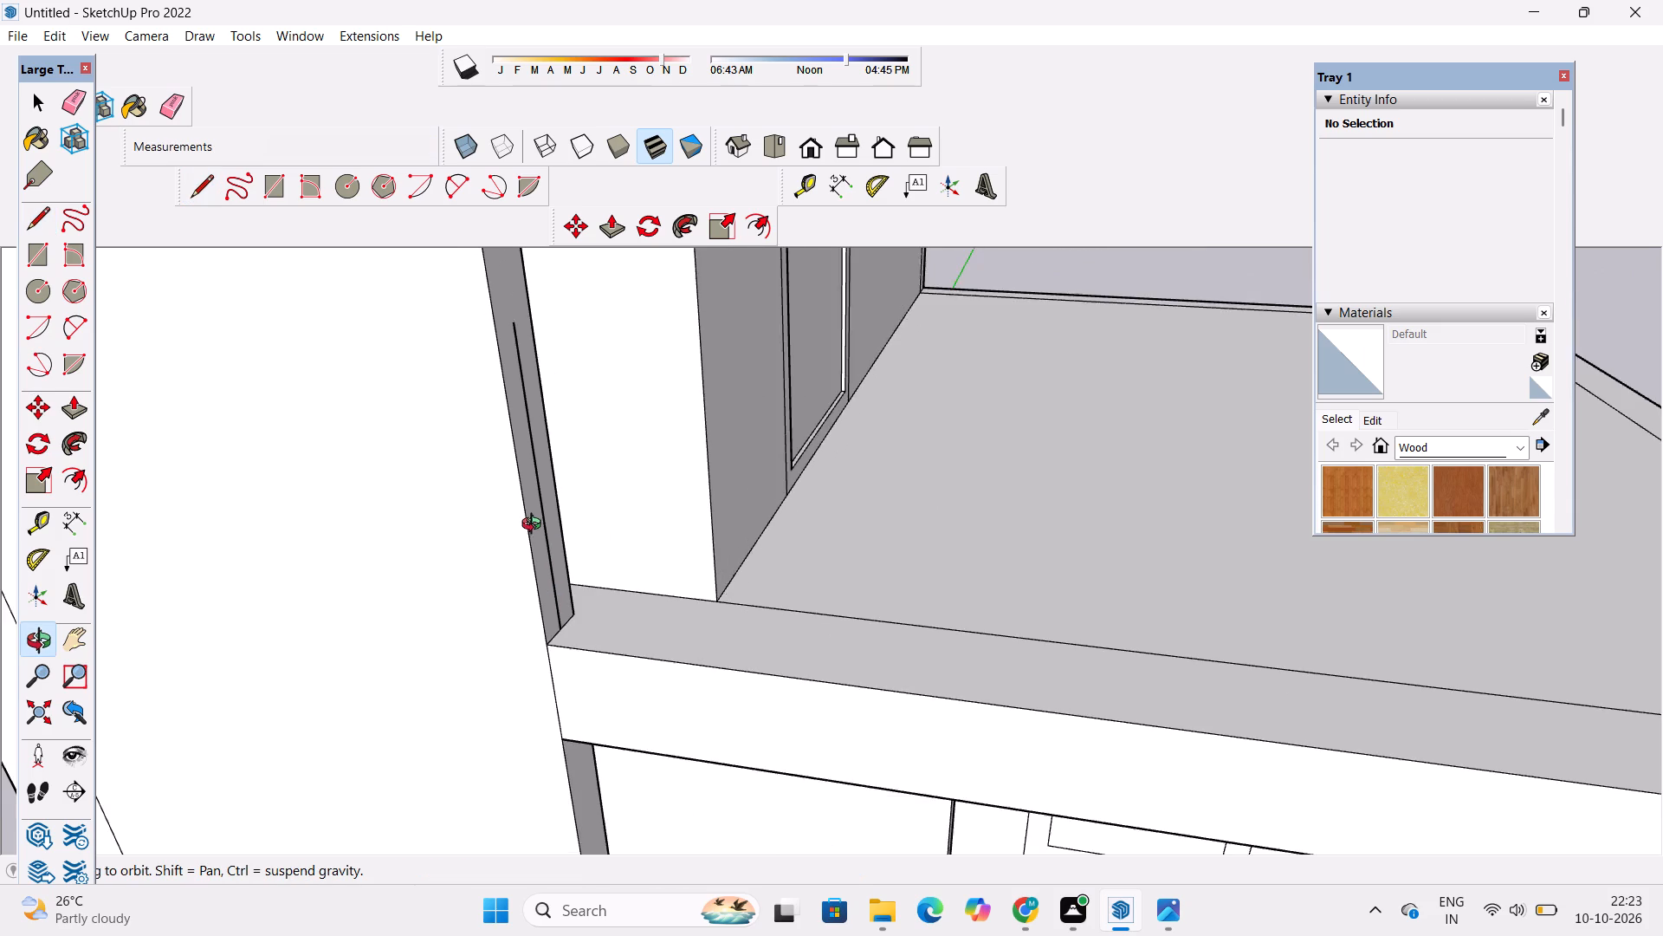
scroll(535, 532, down, 7)
drag(569, 567, 657, 581)
scroll(657, 581, down, 3)
shift+drag(656, 572, 488, 603)
scroll(504, 600, down, 4)
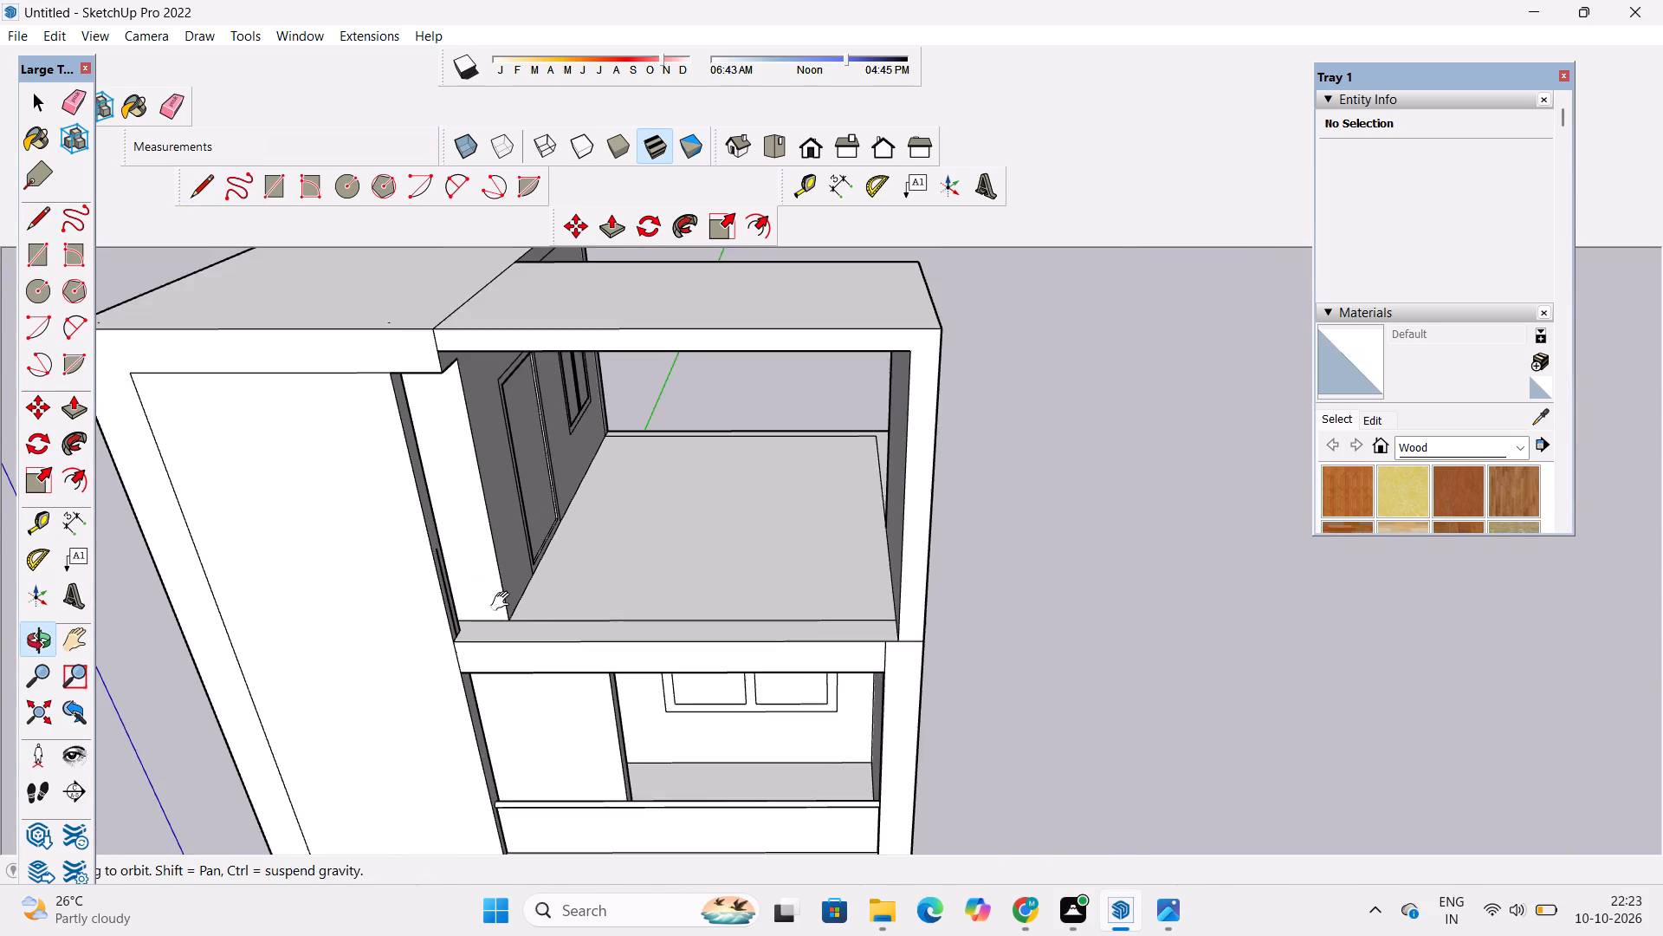
shift+drag(505, 621, 522, 662)
key(l)
scroll(542, 636, up, 4)
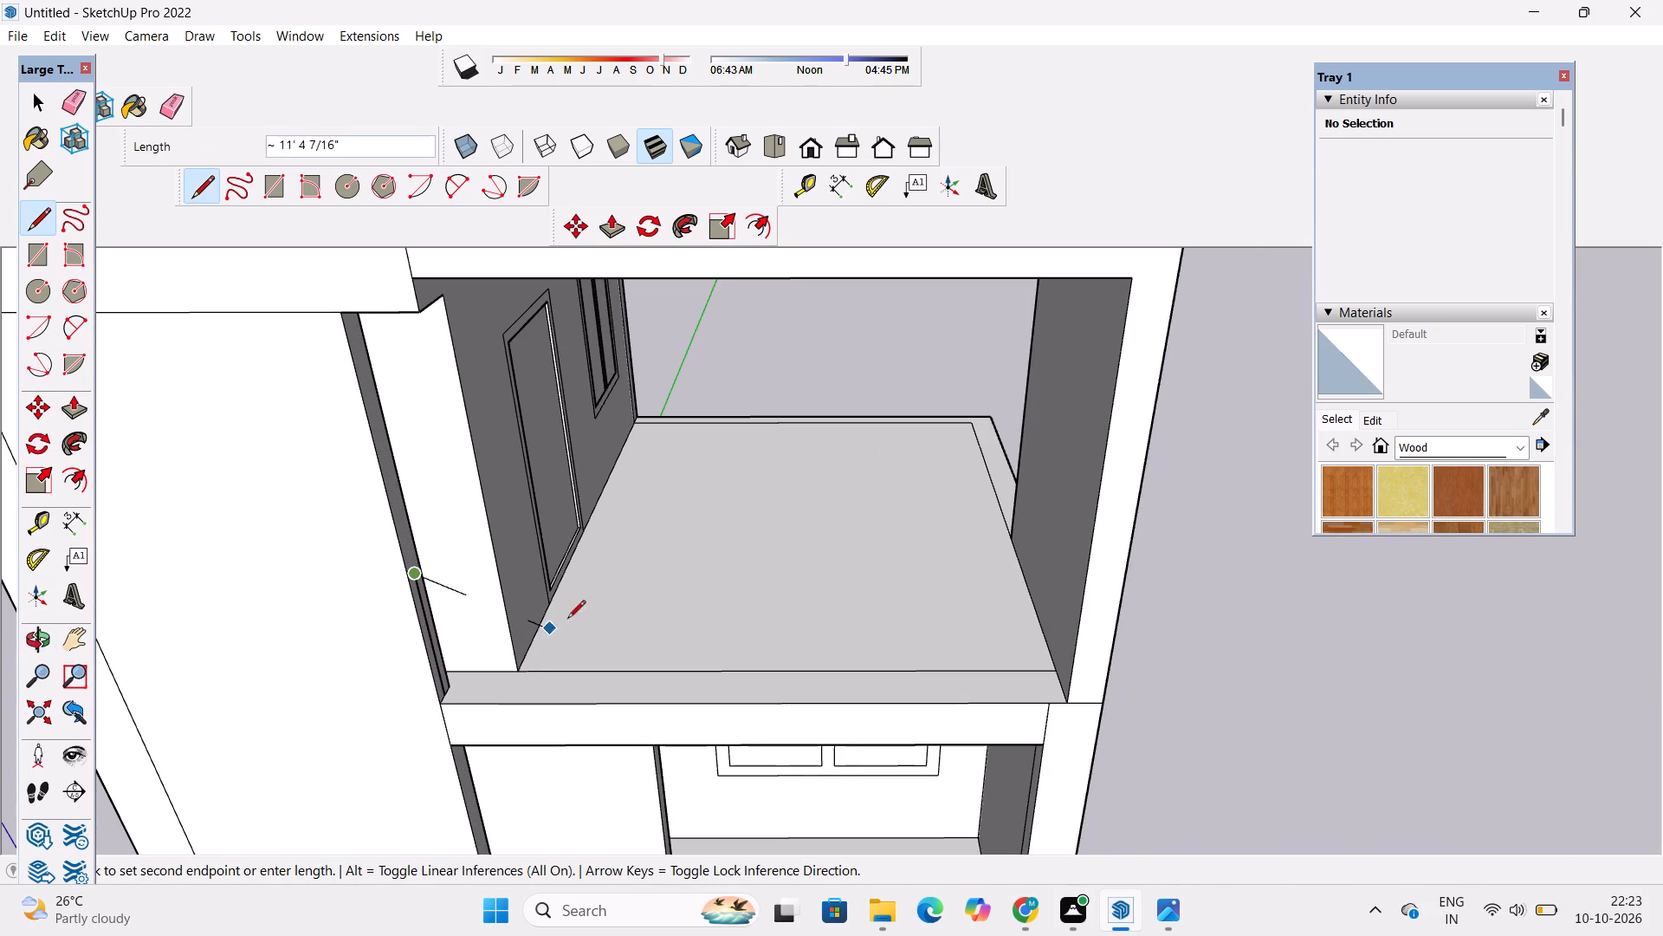
scroll(998, 556, up, 1)
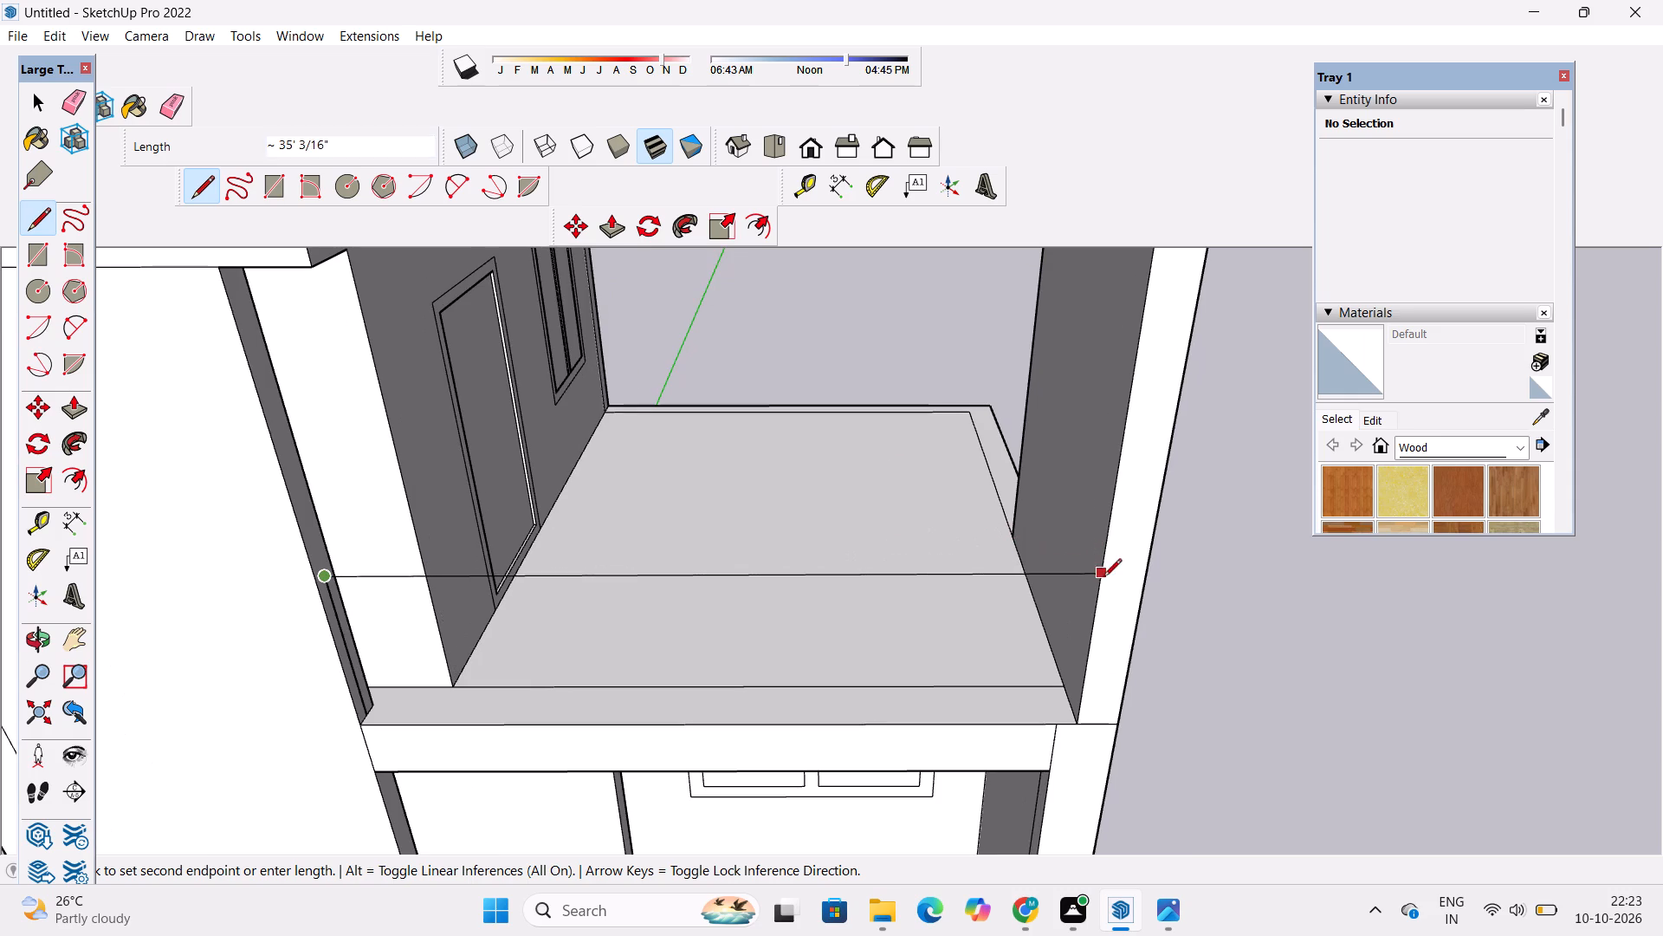
scroll(1085, 583, up, 7)
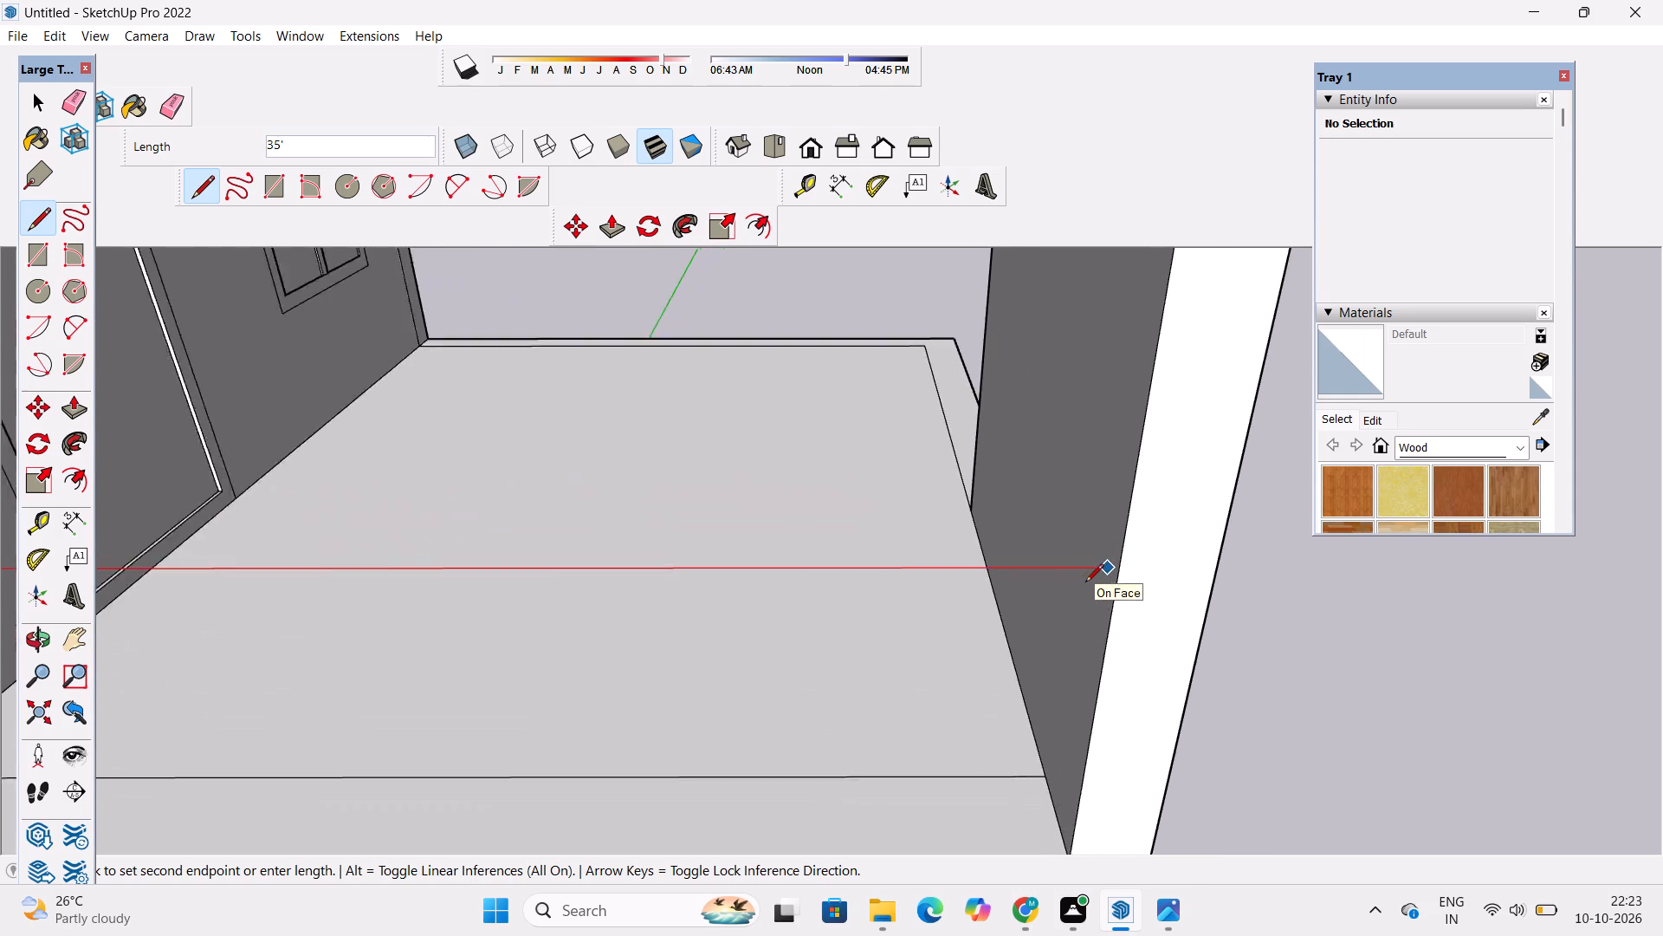
scroll(1085, 583, up, 2)
click(1116, 563)
Close the terrace front panel with an 8' vertical line down the opposite pillar's inner face and a base line back across.
scroll(1116, 566, down, 4)
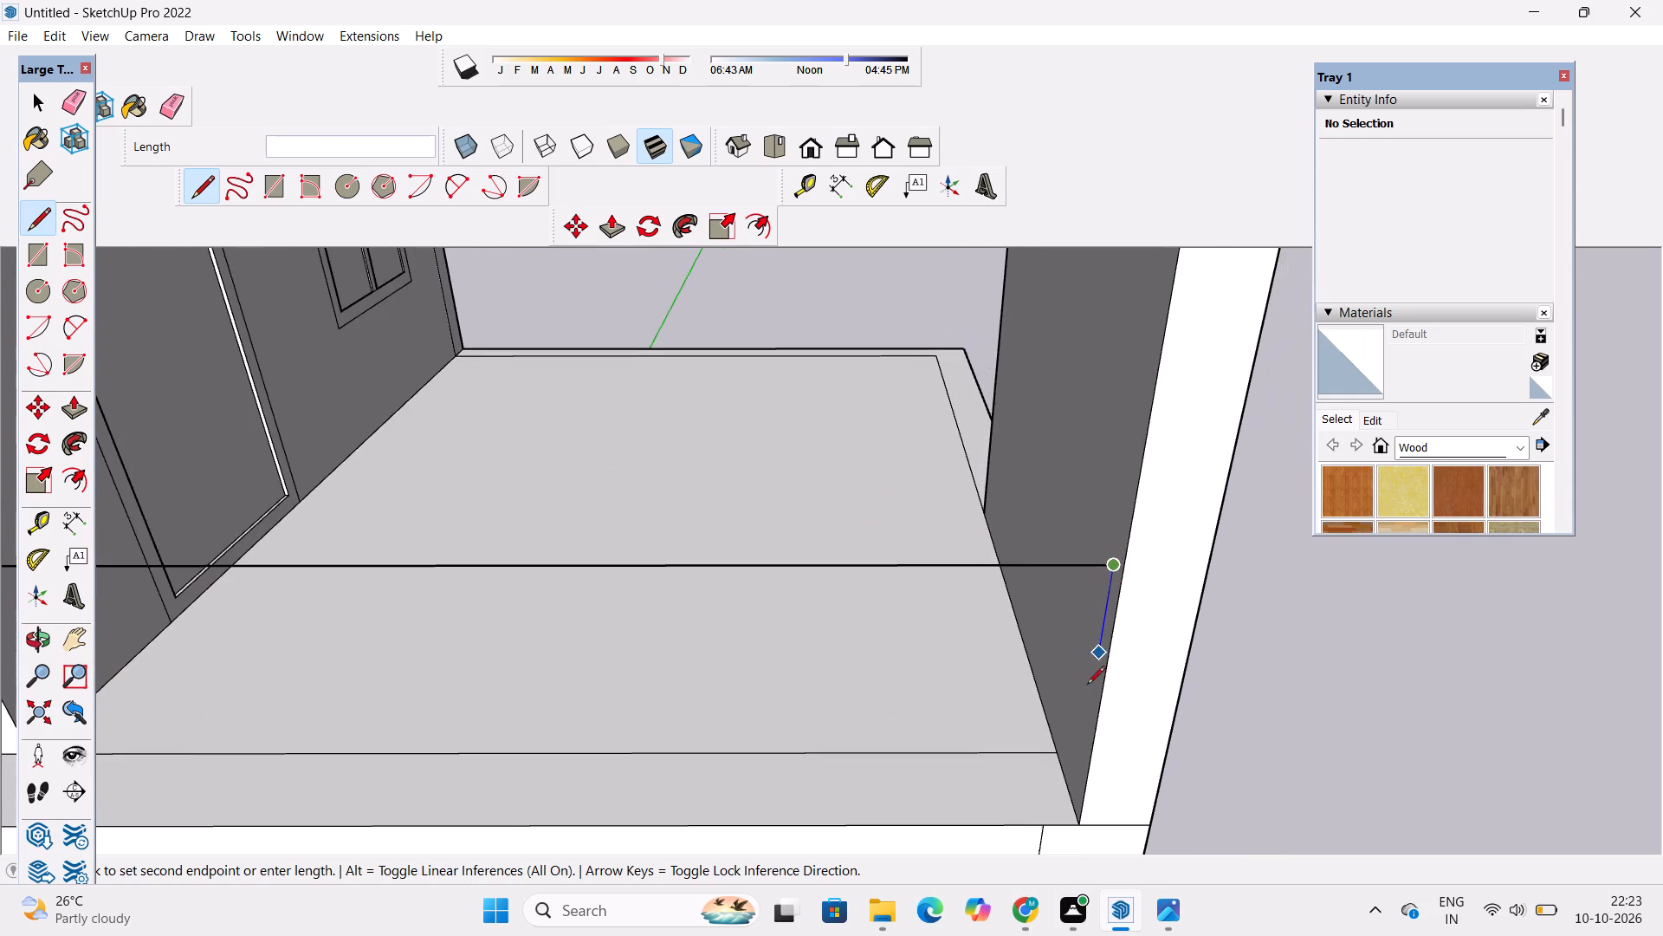
scroll(1078, 717, up, 4)
scroll(1065, 773, down, 5)
scroll(1071, 802, up, 5)
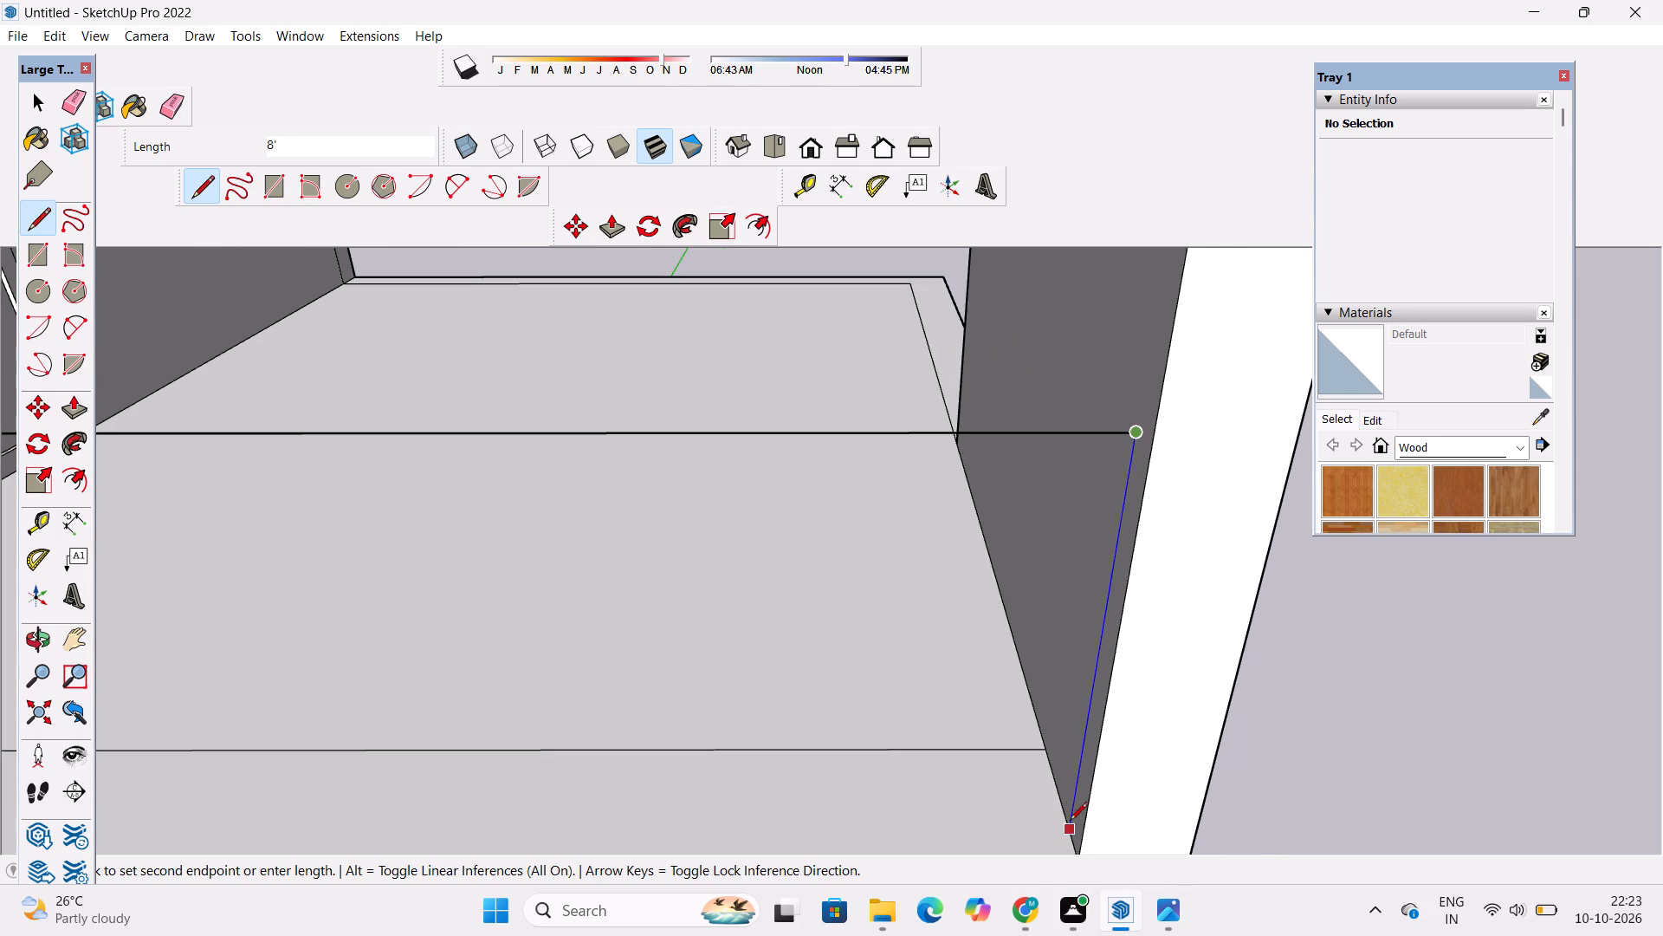
click(1069, 827)
scroll(1069, 827, down, 14)
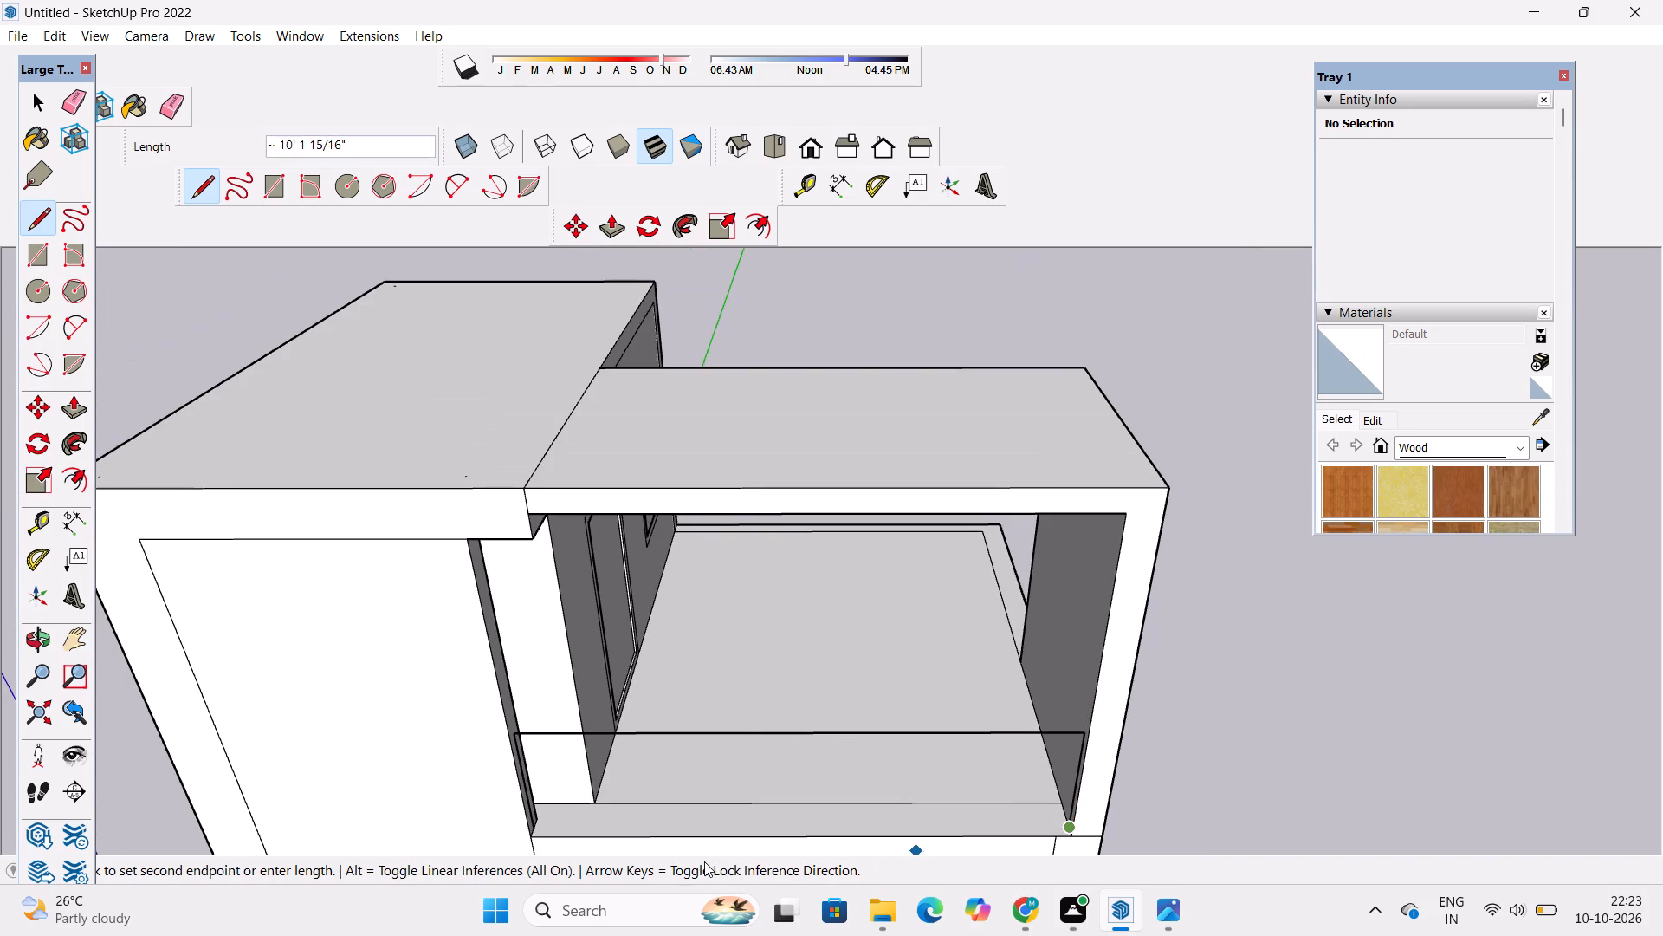
scroll(659, 735, down, 4)
scroll(606, 793, up, 12)
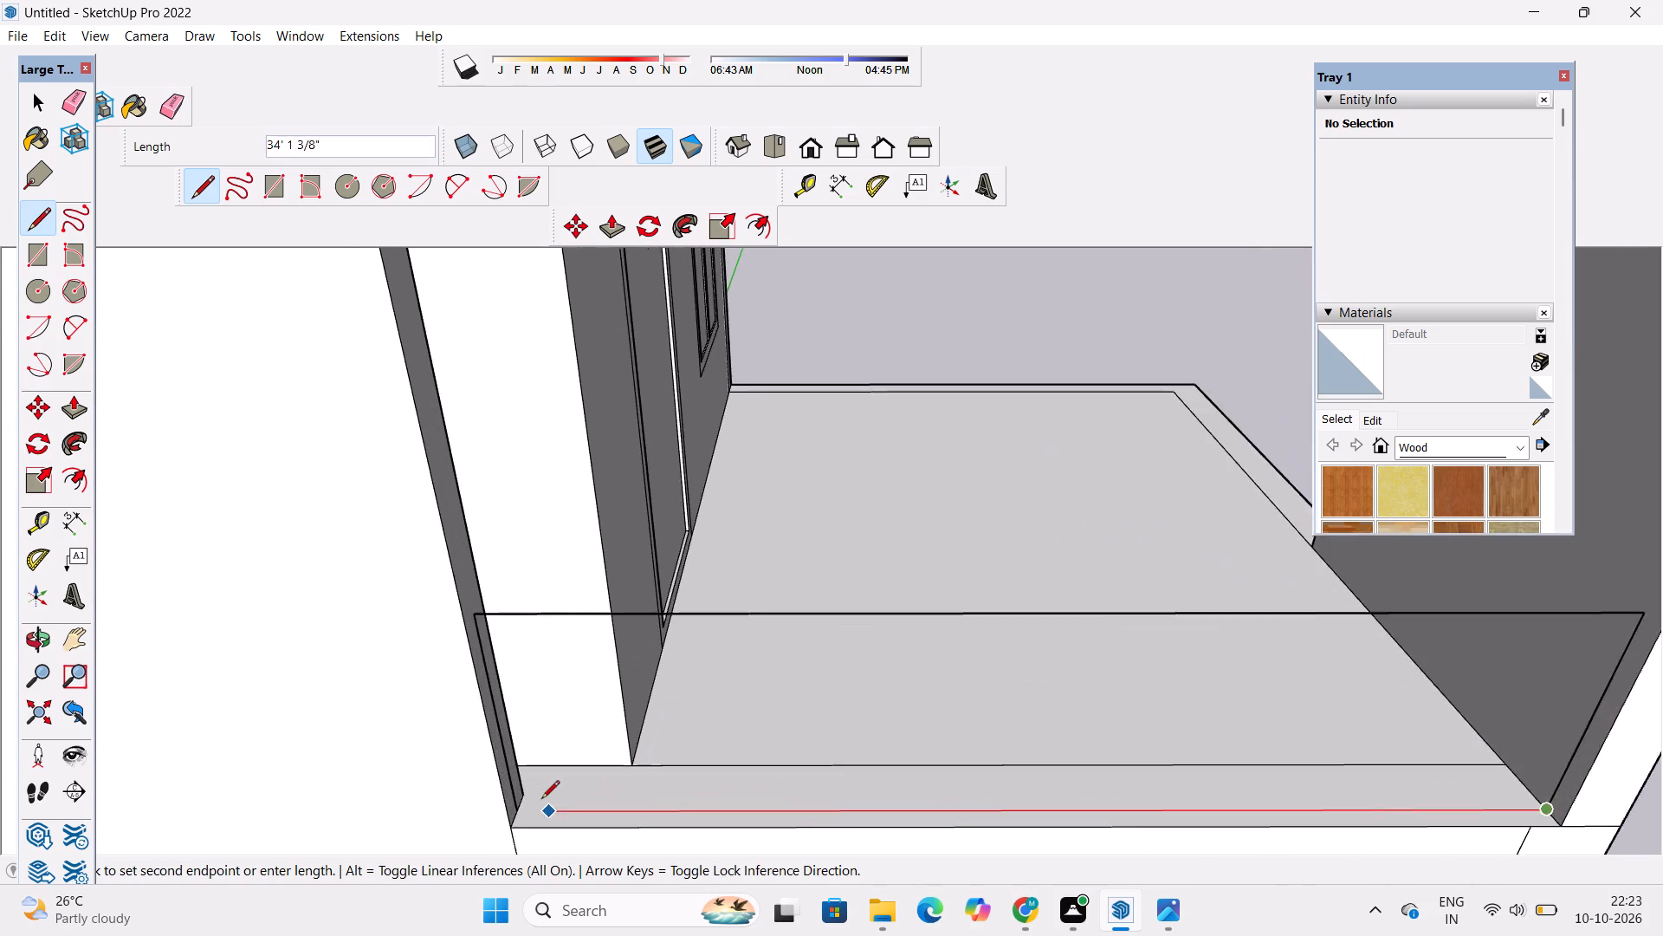
scroll(541, 800, up, 2)
click(510, 814)
key(space)
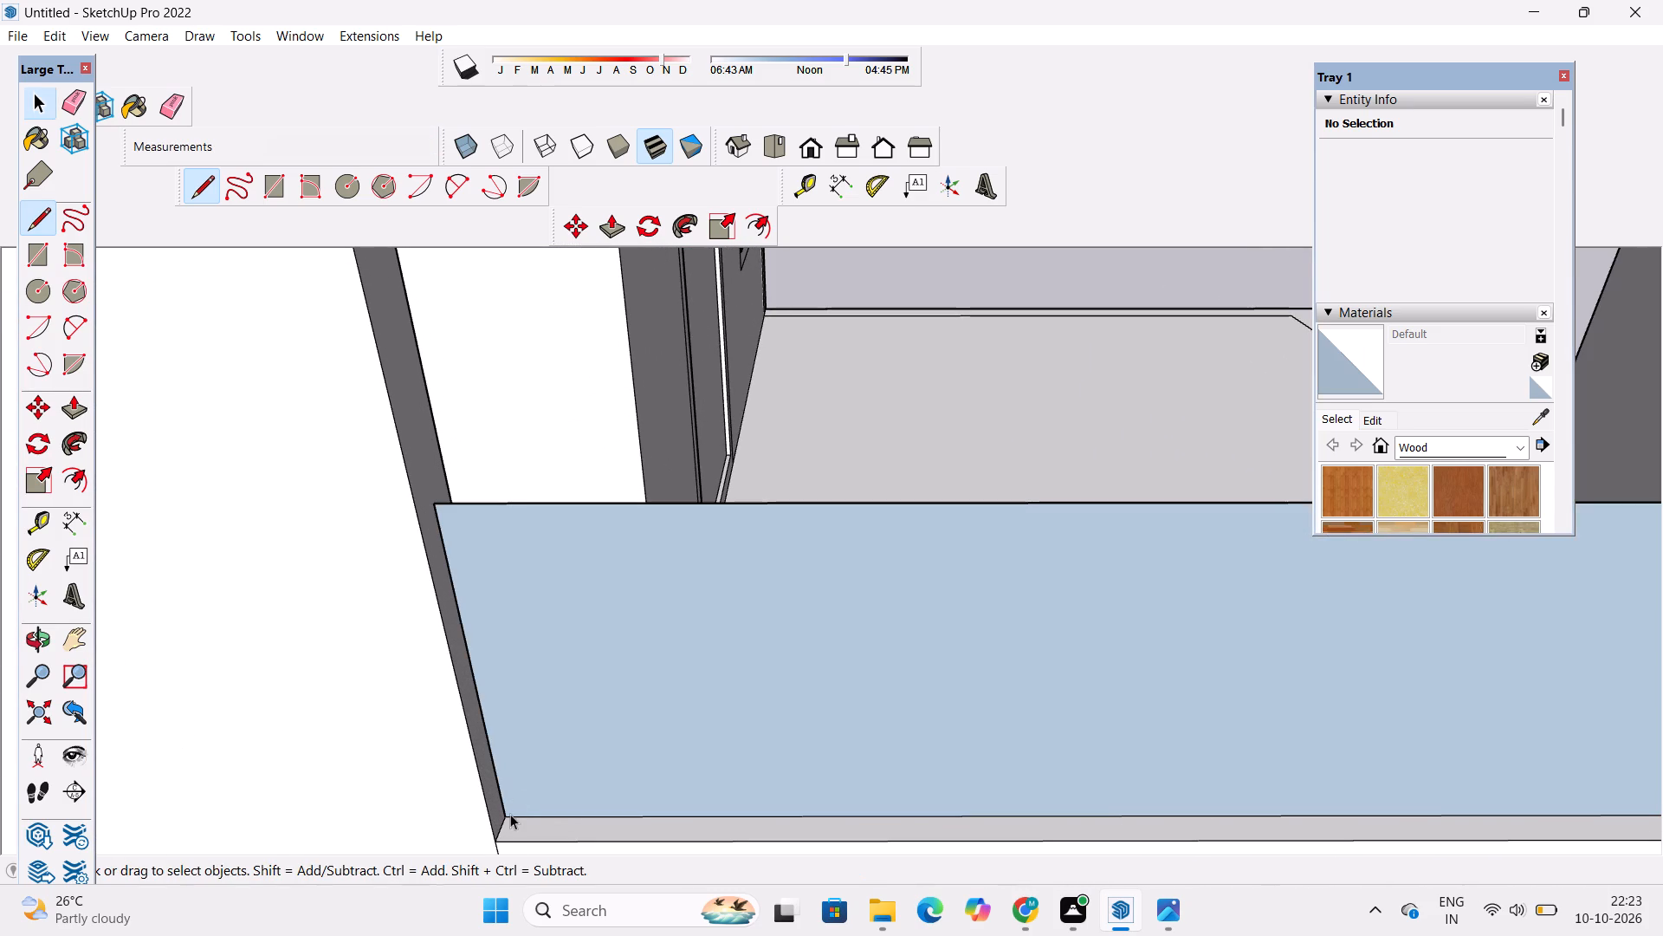
Draw a circle of 3" radius on the pillar's inner face, centred on the front panel's top corner.
text(o)
scroll(584, 709, down, 12)
drag(580, 697, 797, 649)
drag(804, 649, 572, 721)
shift+scroll(880, 632, up, 9)
shift+drag(984, 652, 896, 536)
shift+scroll(894, 528, down, 5)
shift+scroll(892, 528, up, 4)
shift+drag(879, 550, 815, 598)
shift+scroll(821, 583, down, 4)
shift+click(862, 545)
shift+scroll(863, 545, up, 4)
shift+scroll(868, 540, down, 6)
shift+drag(867, 546, 870, 567)
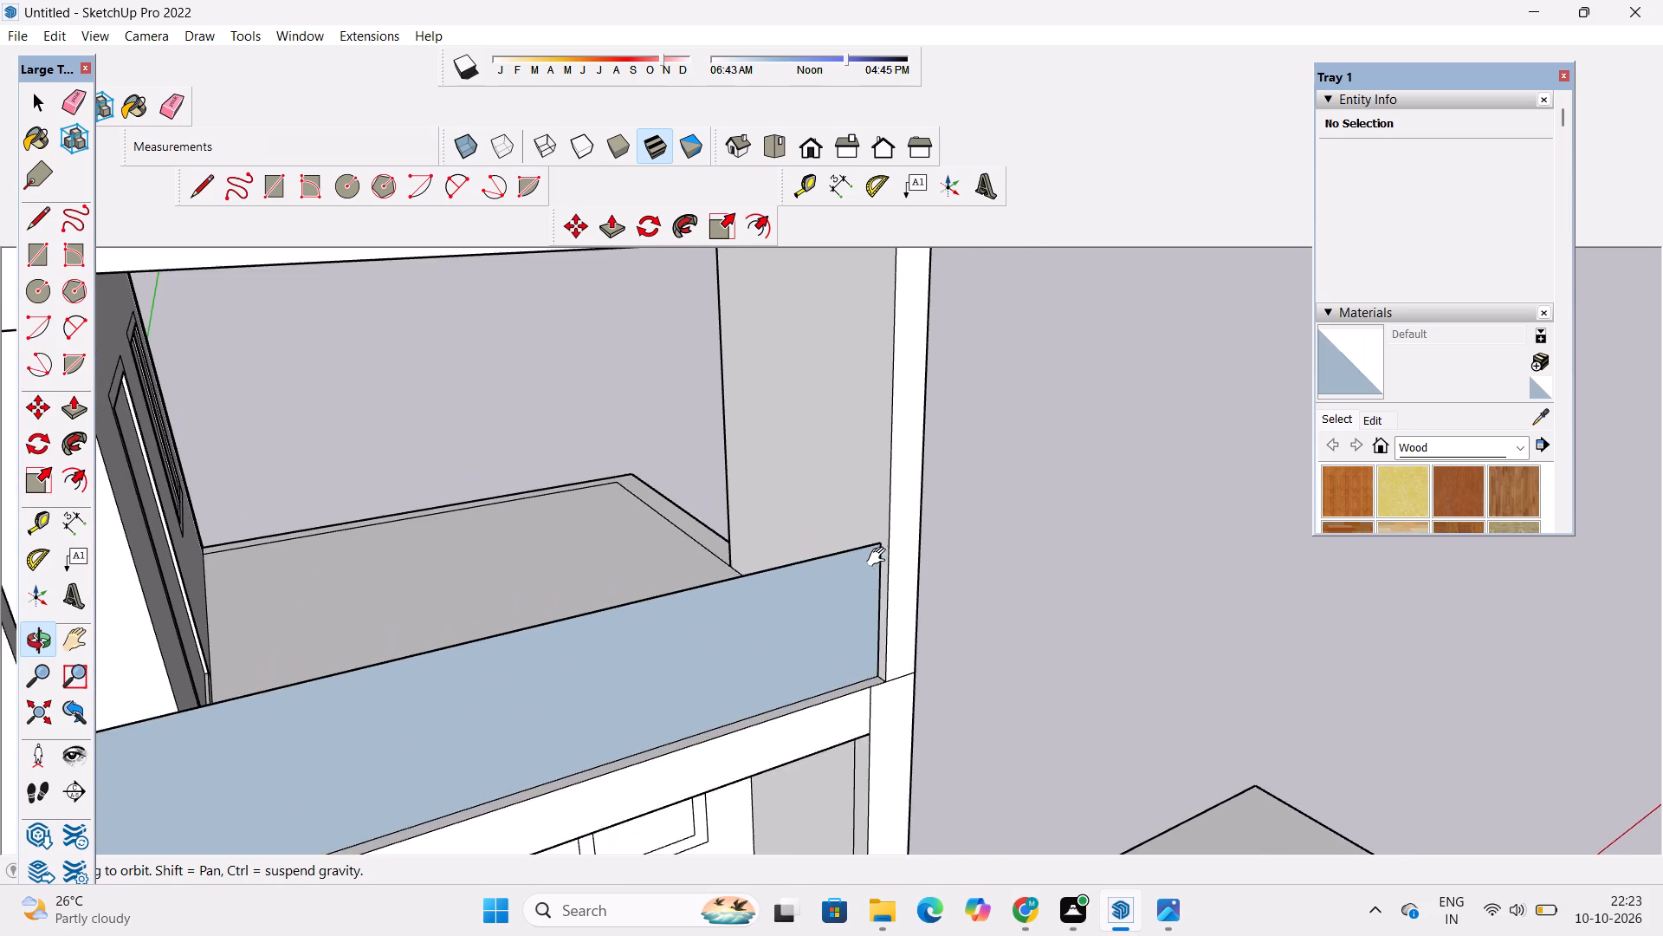
shift+scroll(882, 554, up, 11)
shift+drag(882, 554, 861, 570)
shift+scroll(858, 570, up, 9)
shift+drag(864, 559, 838, 586)
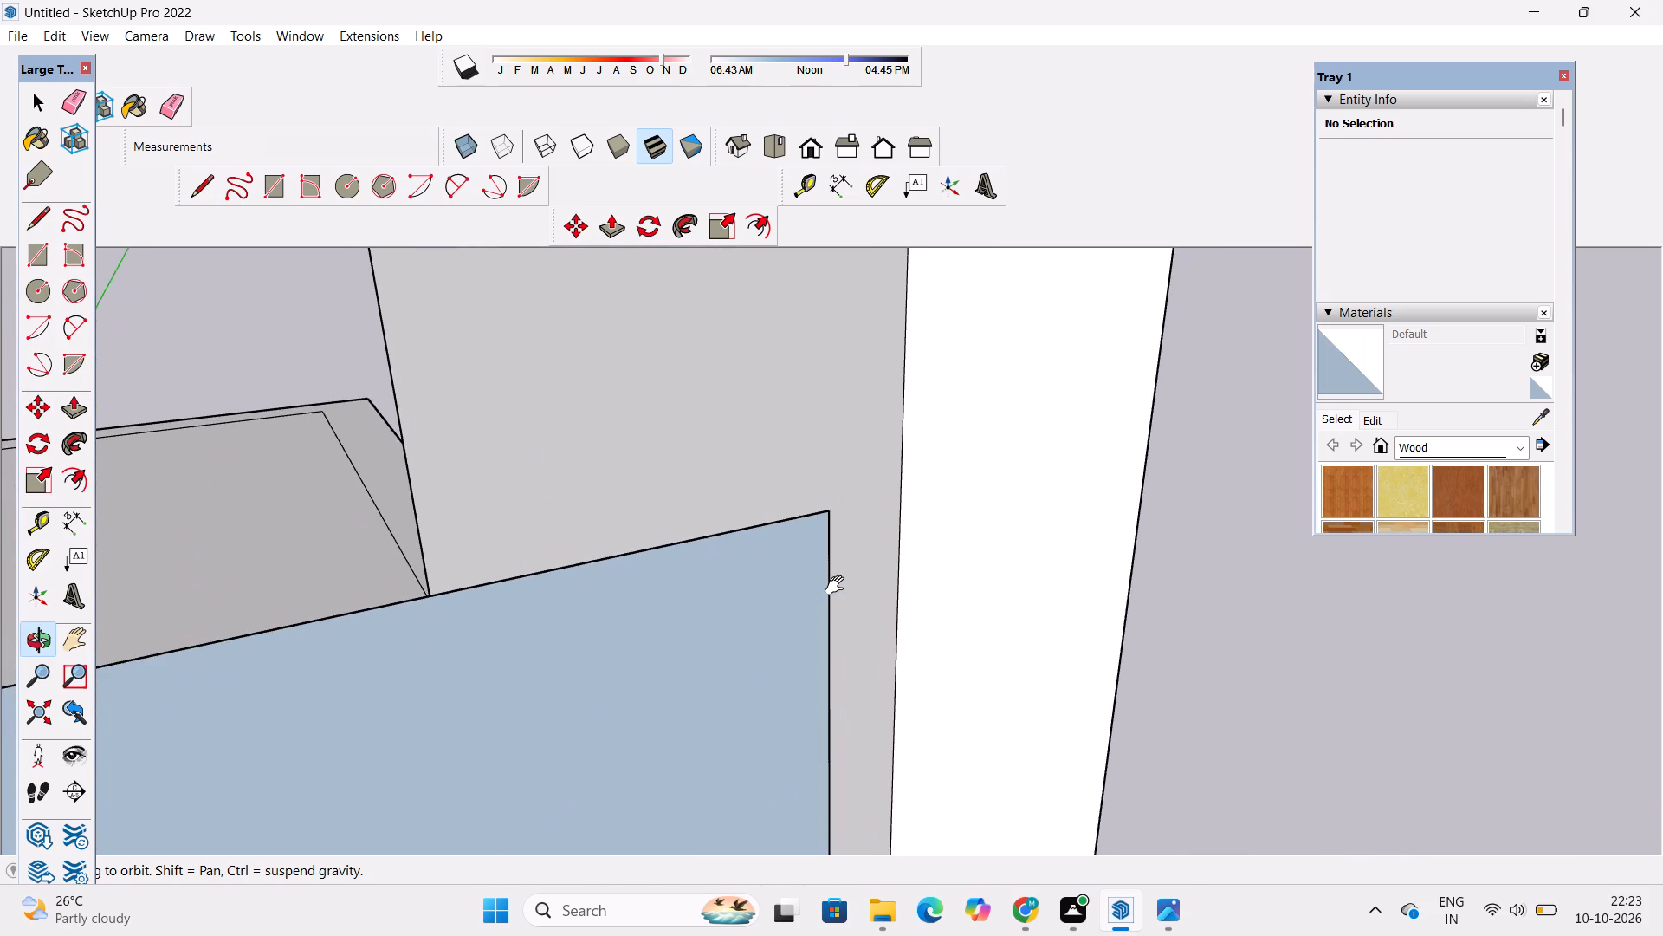
shift+scroll(838, 582, up, 3)
shift+drag(838, 574, 837, 595)
shift+scroll(837, 595, down, 4)
shift+drag(837, 595, 827, 611)
key(c)
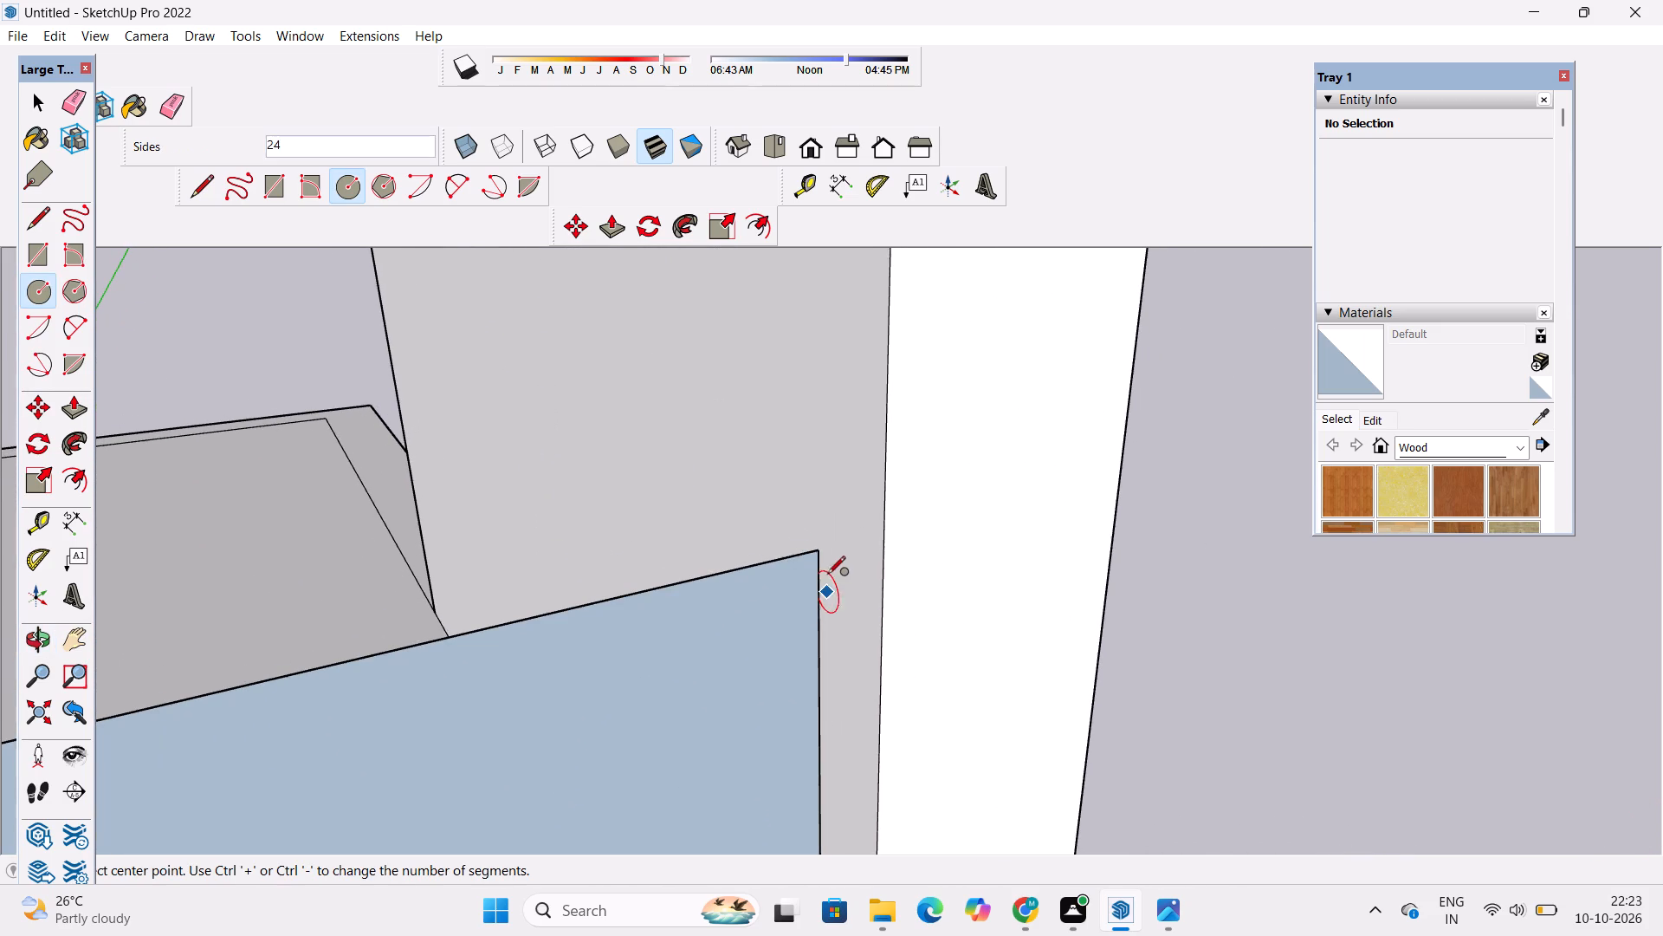
scroll(827, 575, up, 9)
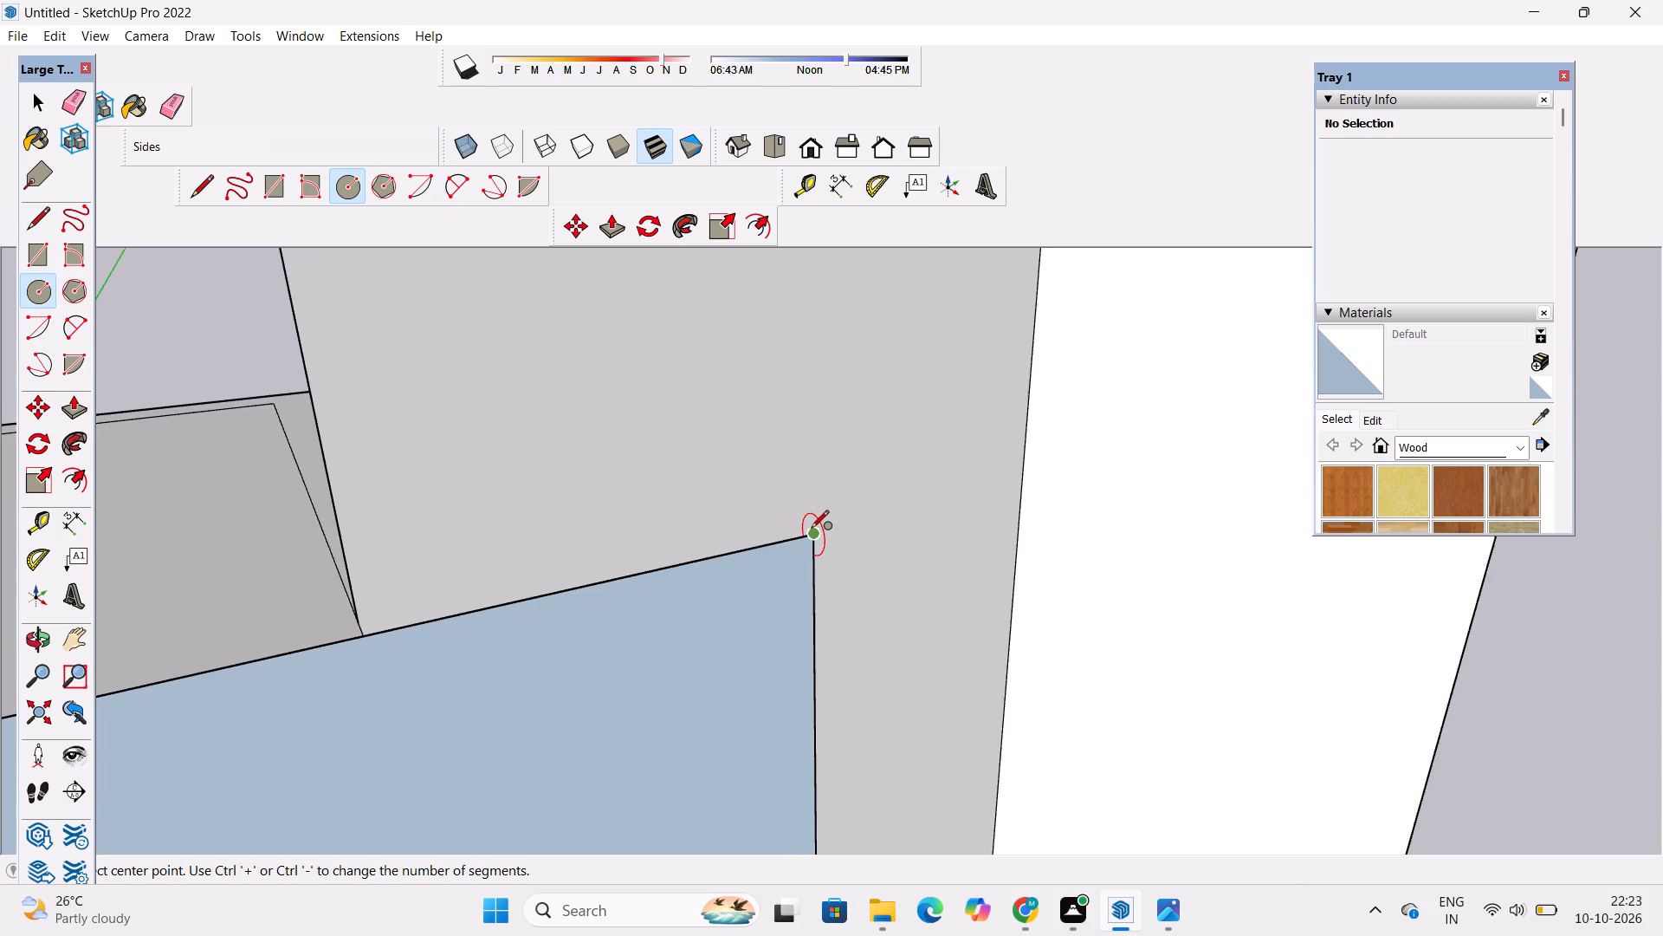
scroll(811, 530, up, 3)
click(811, 530)
text(3")
key(Return)
key(space)
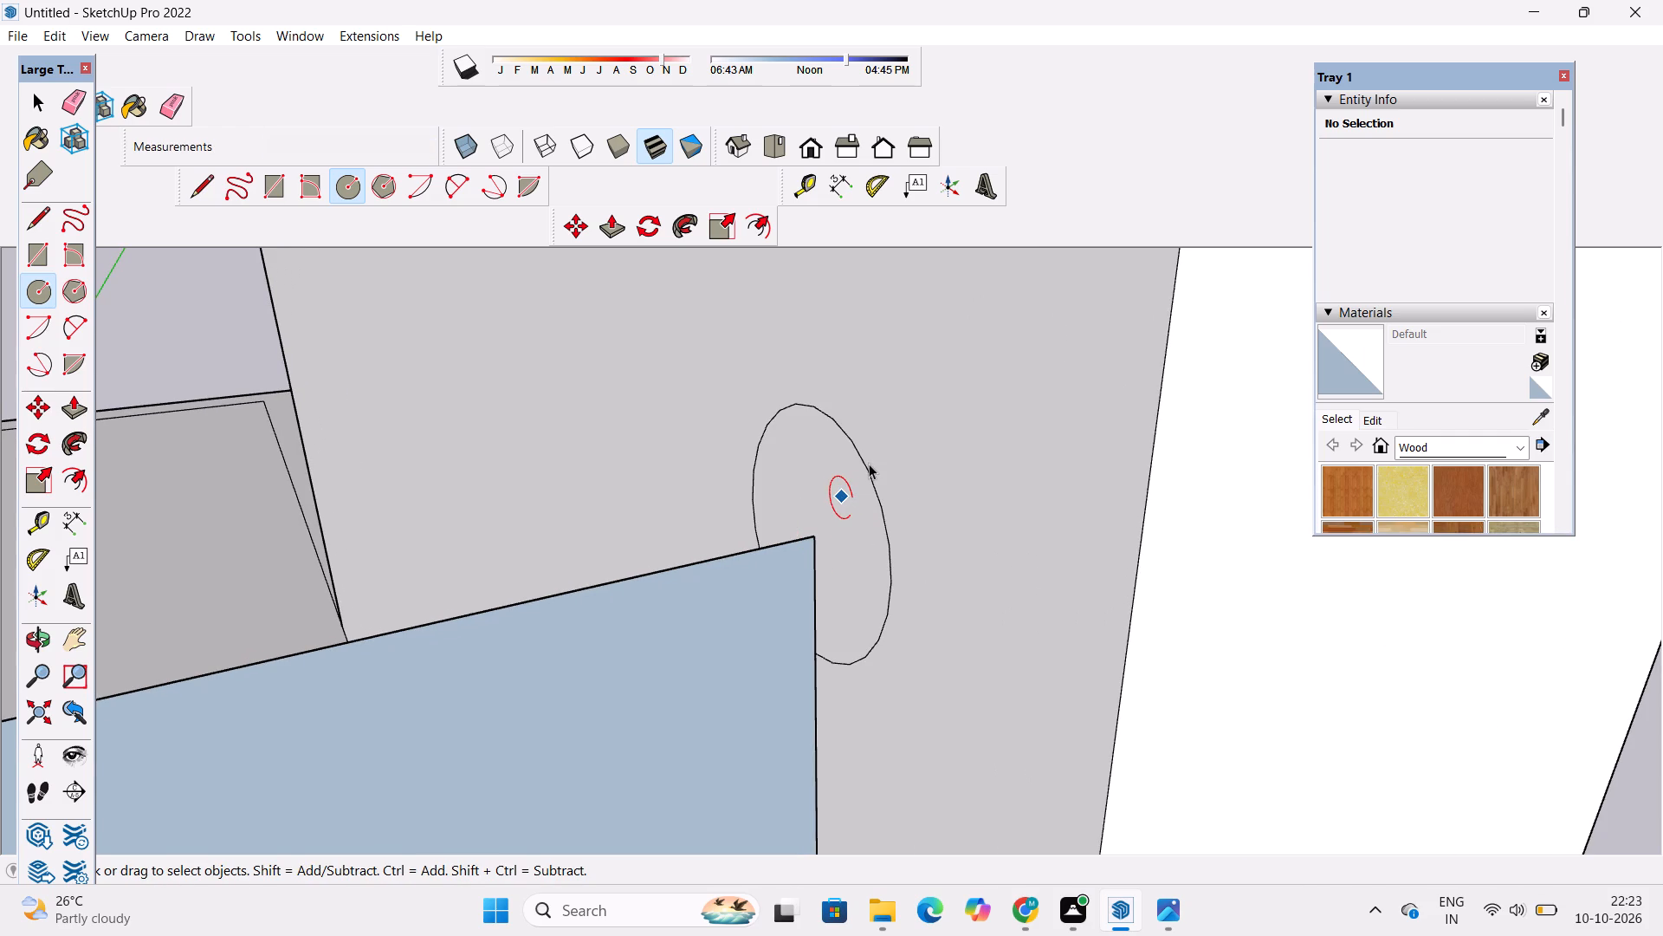
Set the circle's segment count to 60.
click(869, 475)
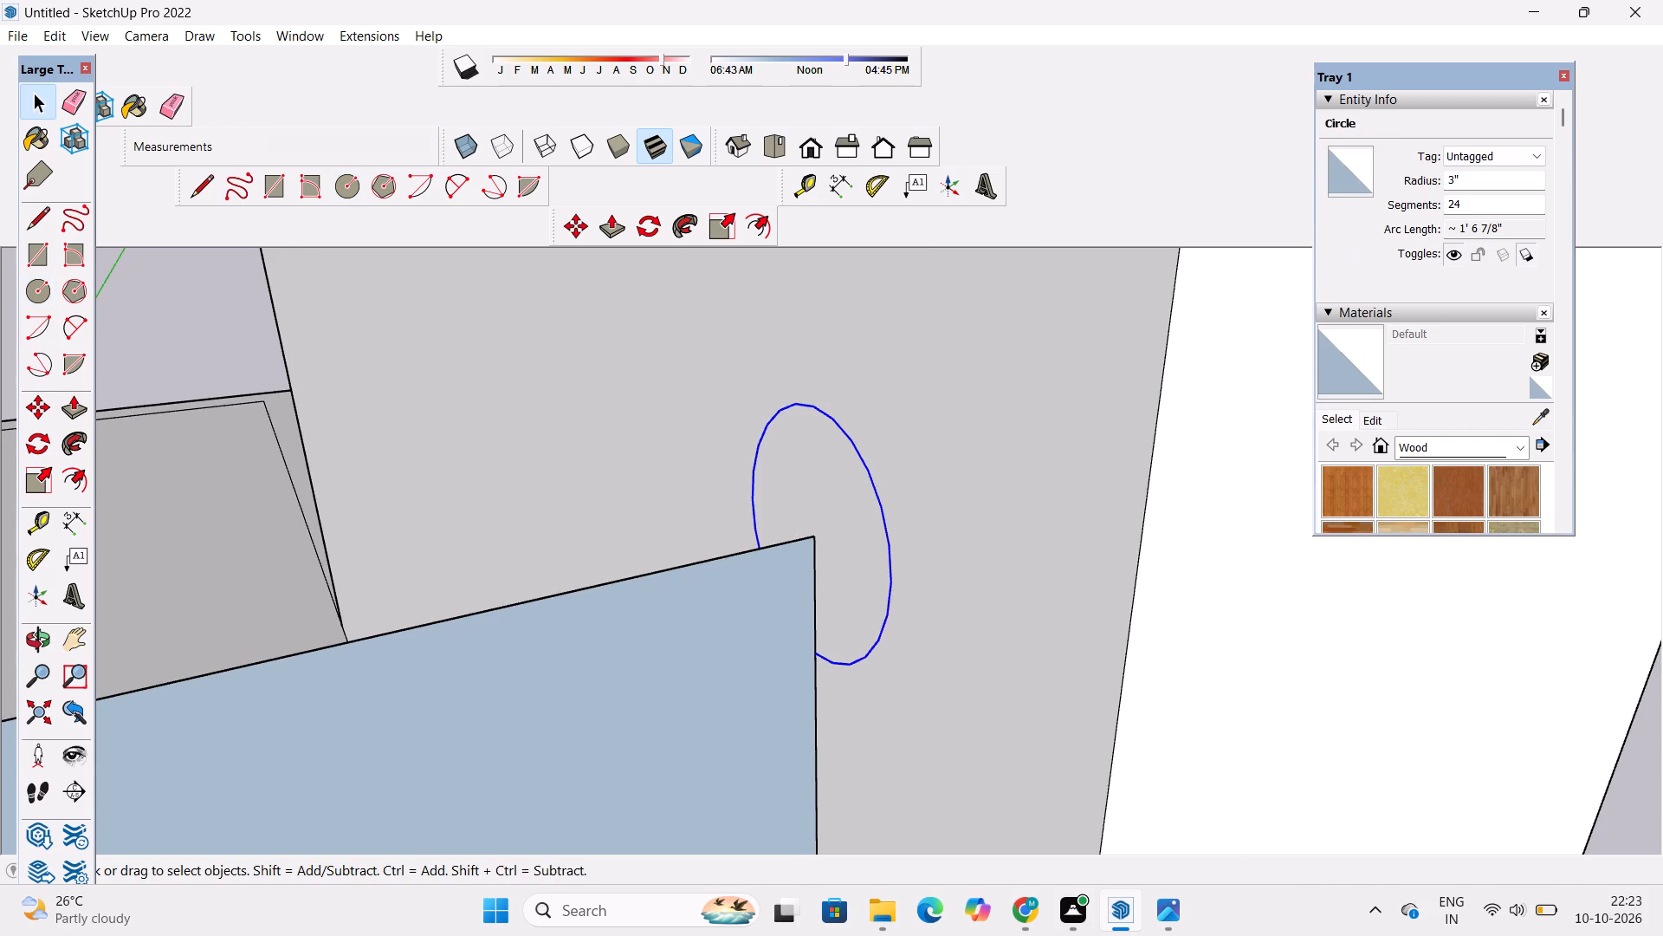
click(1465, 202)
key(BackSpace)
key(BackSpace)
key(BackSpace)
key(BackSpace)
key(BackSpace)
key(BackSpace)
key(BackSpace)
key(BackSpace)
text(60)
key(Return)
scroll(857, 516, down, 12)
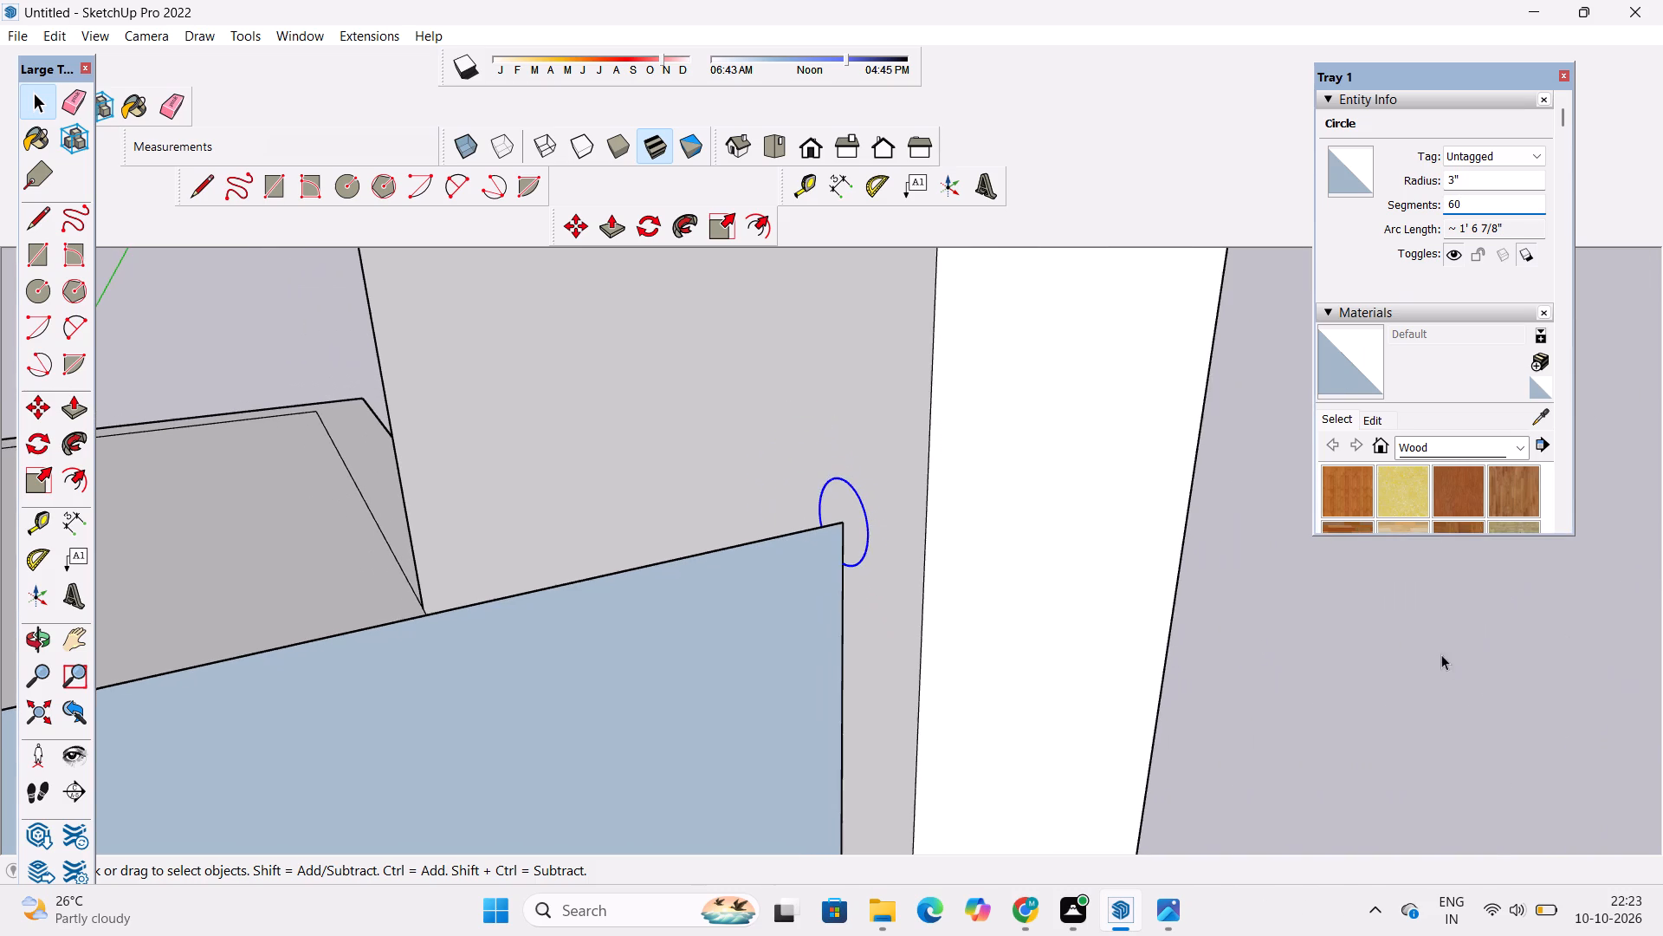
click(1490, 686)
Sweep the 3" radius circle along the front panel's top edge with Follow Me to form a round handrail.
key(o)
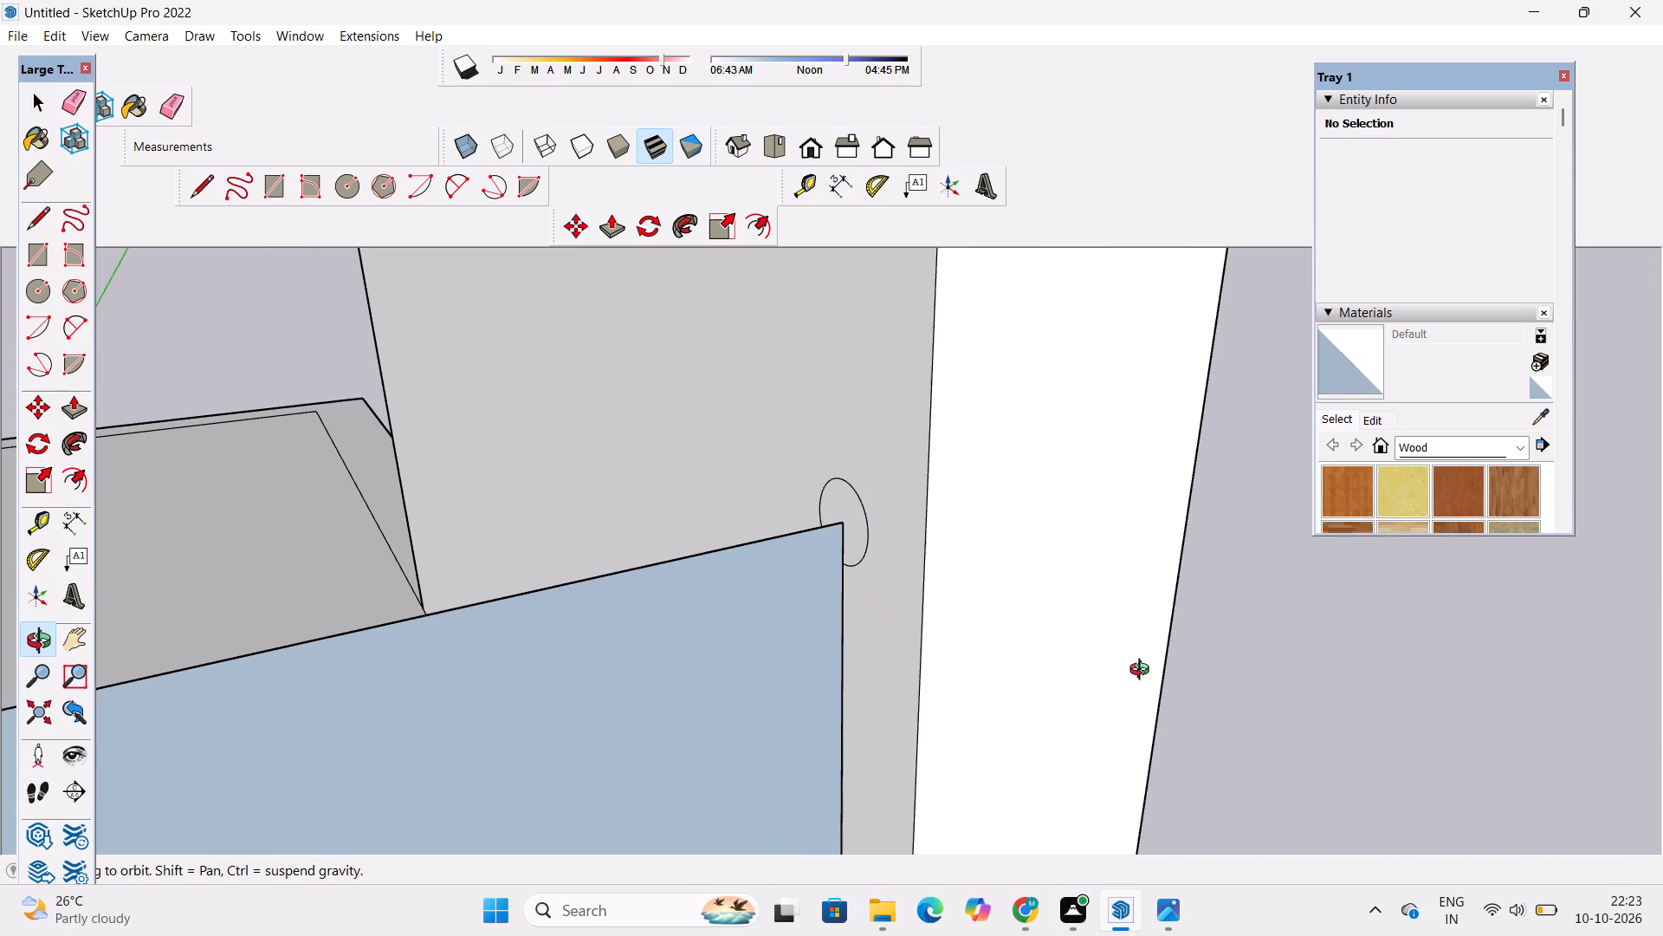
drag(1115, 643, 1039, 654)
scroll(1035, 655, down, 2)
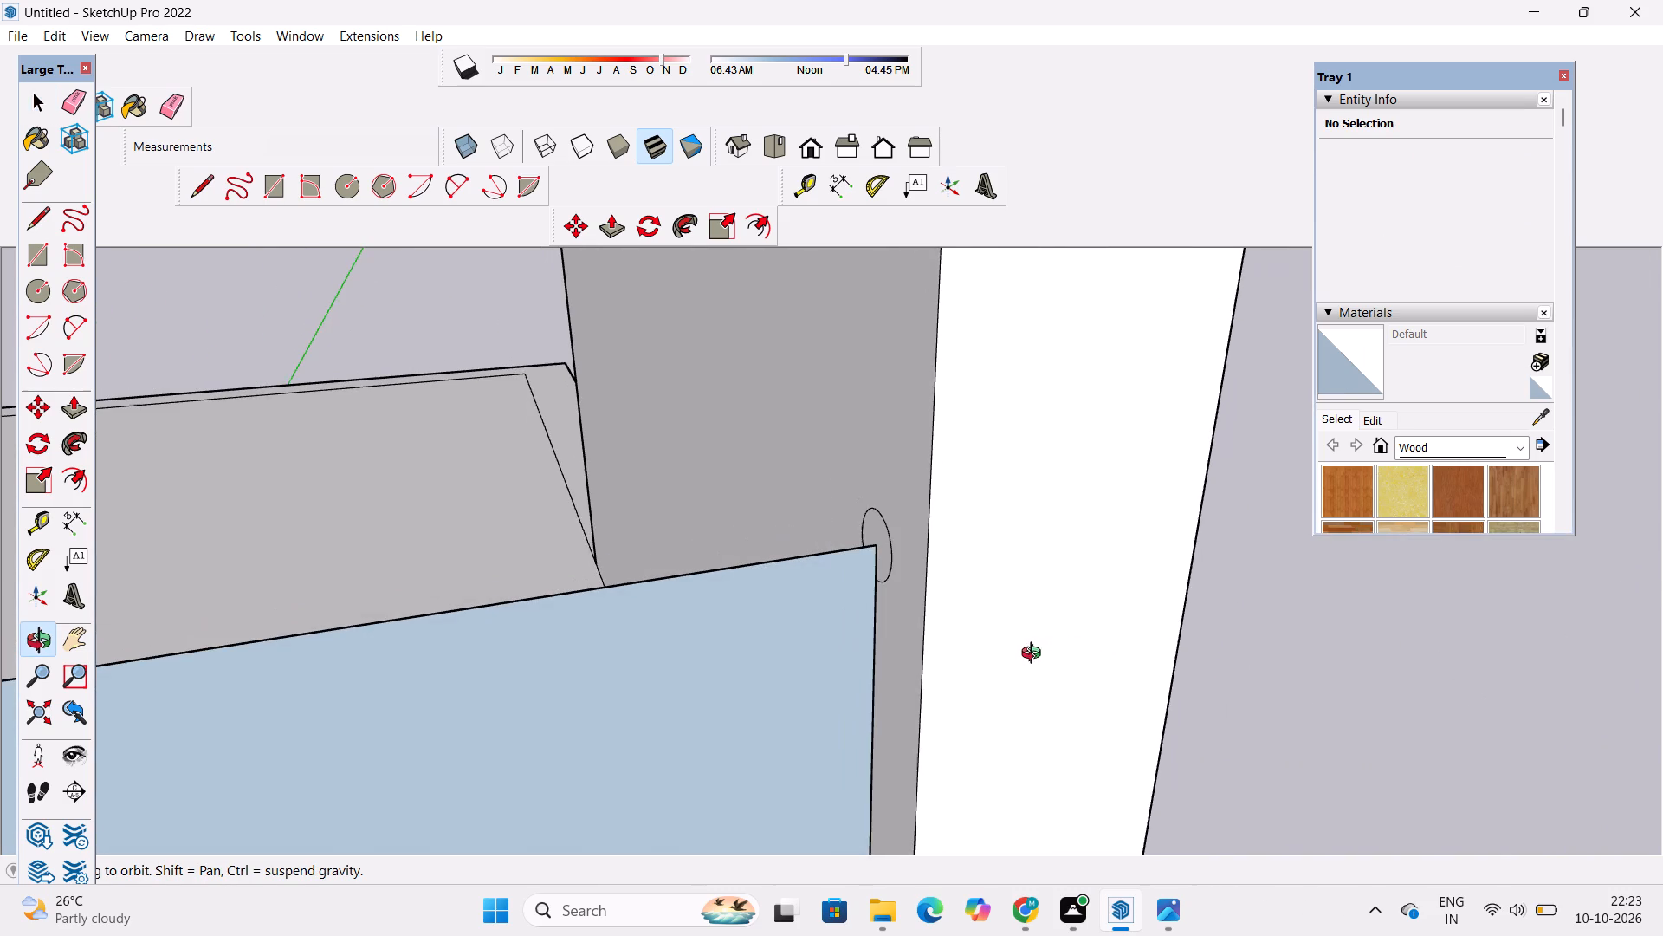
scroll(1035, 655, down, 1)
shift+drag(873, 680, 949, 660)
scroll(964, 655, down, 5)
drag(1028, 665, 948, 671)
shift+drag(952, 670, 994, 681)
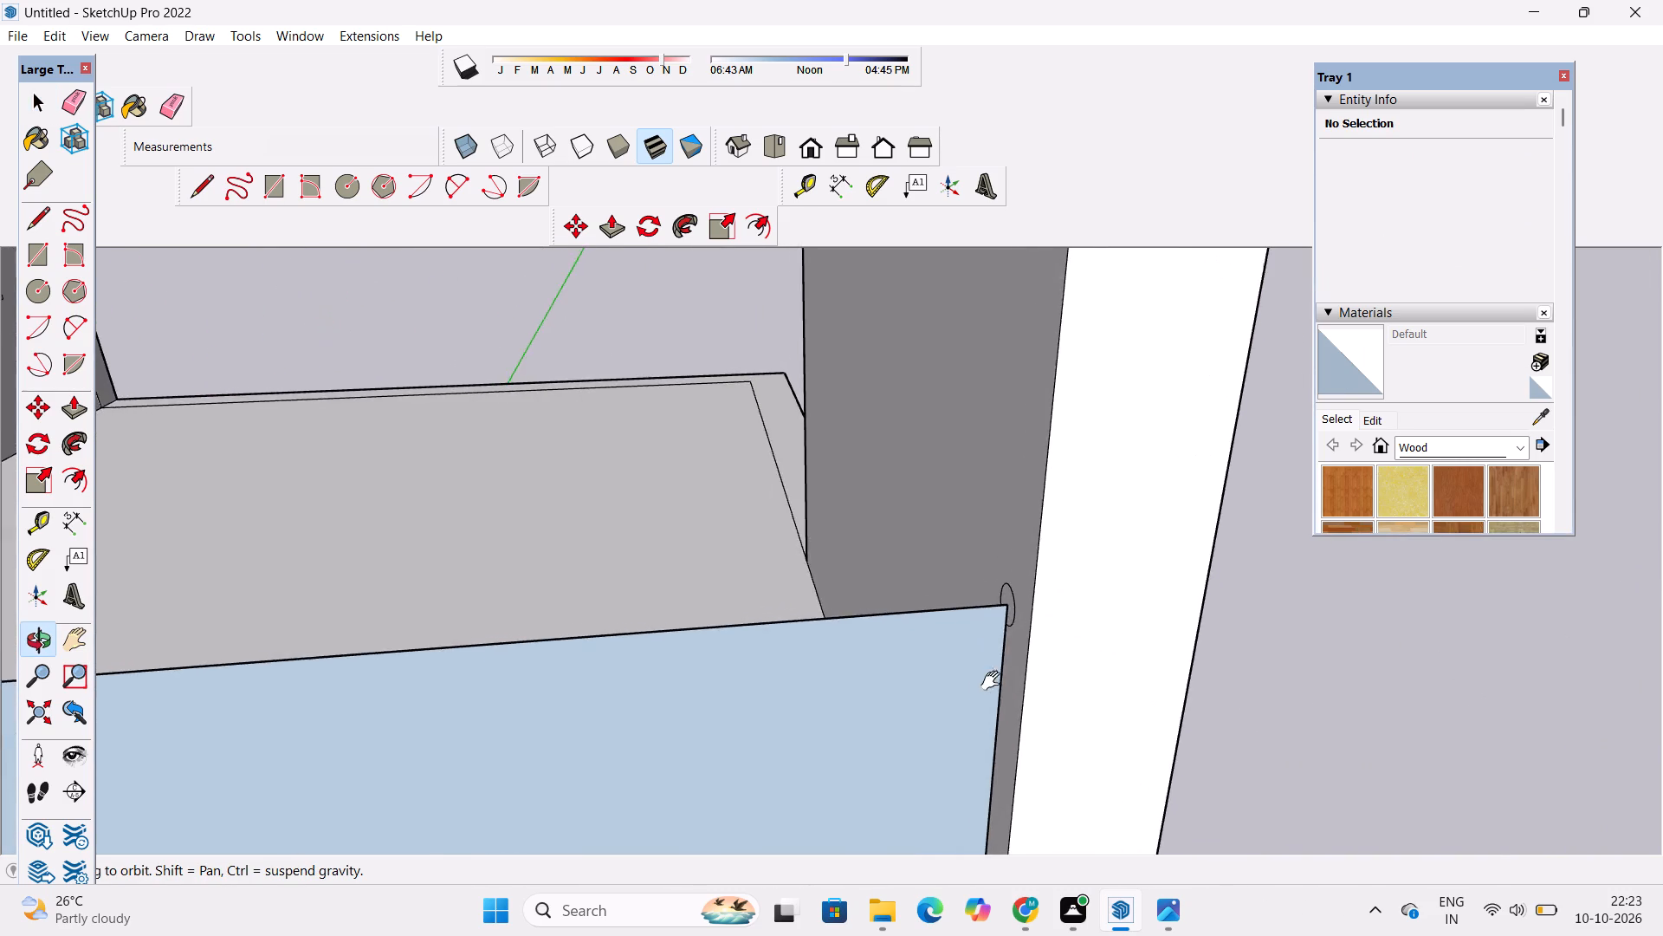
drag(994, 685, 1149, 667)
key(space)
click(1173, 655)
scroll(946, 589, up, 2)
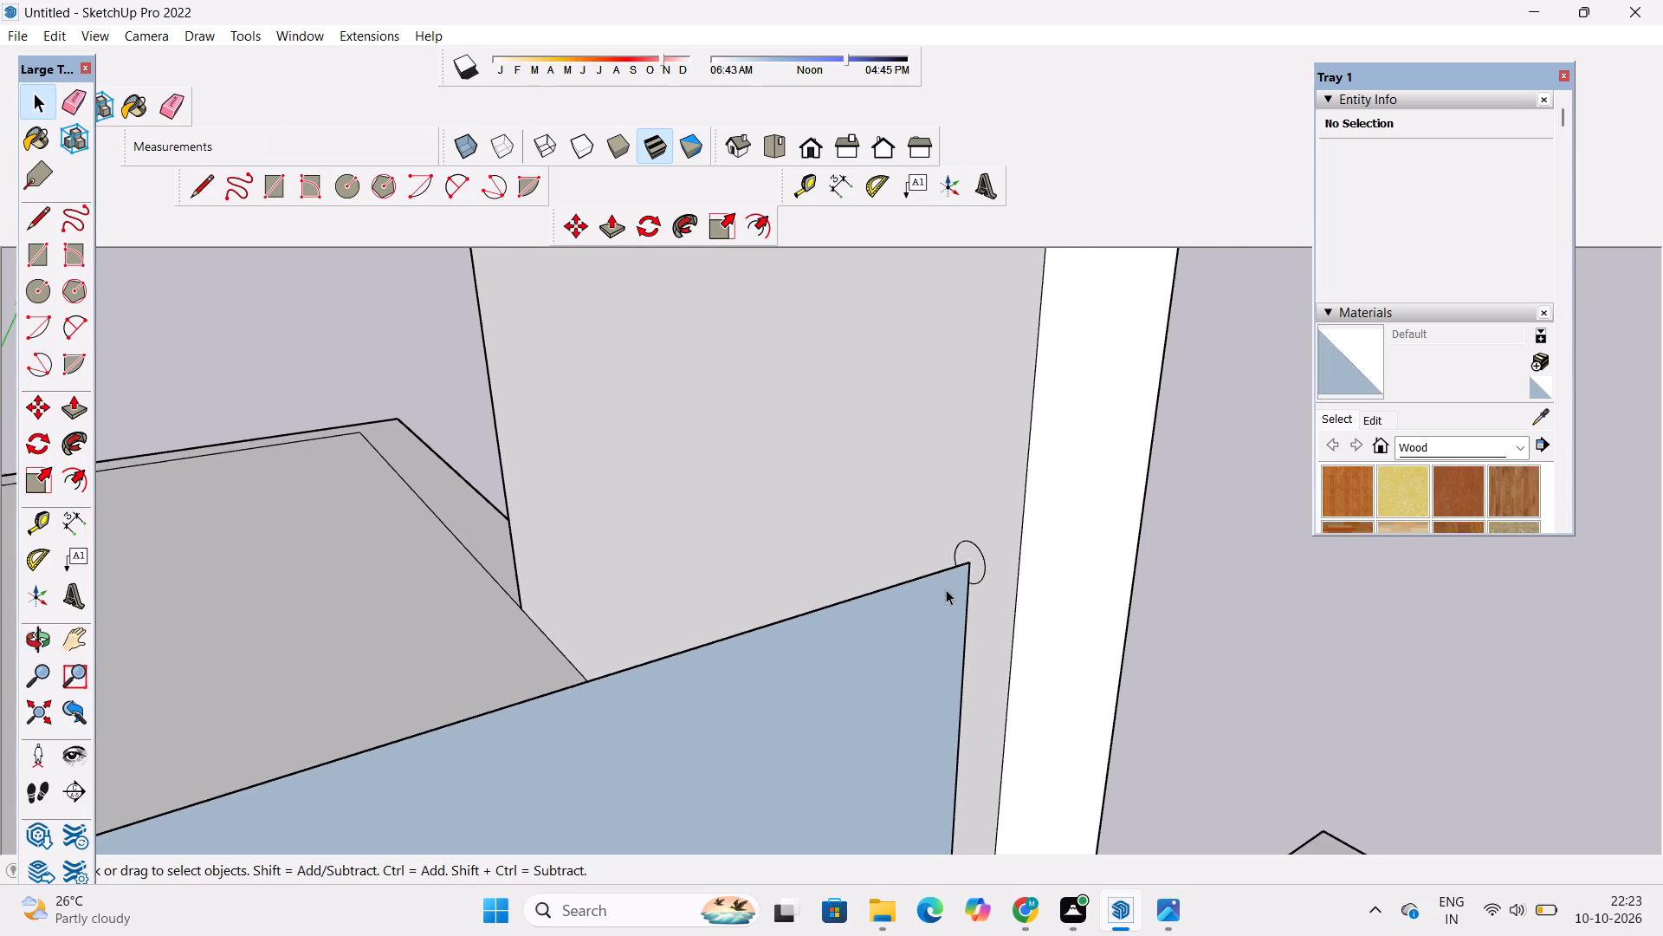
scroll(946, 589, up, 6)
double_click(972, 524)
ctrl+click(956, 559)
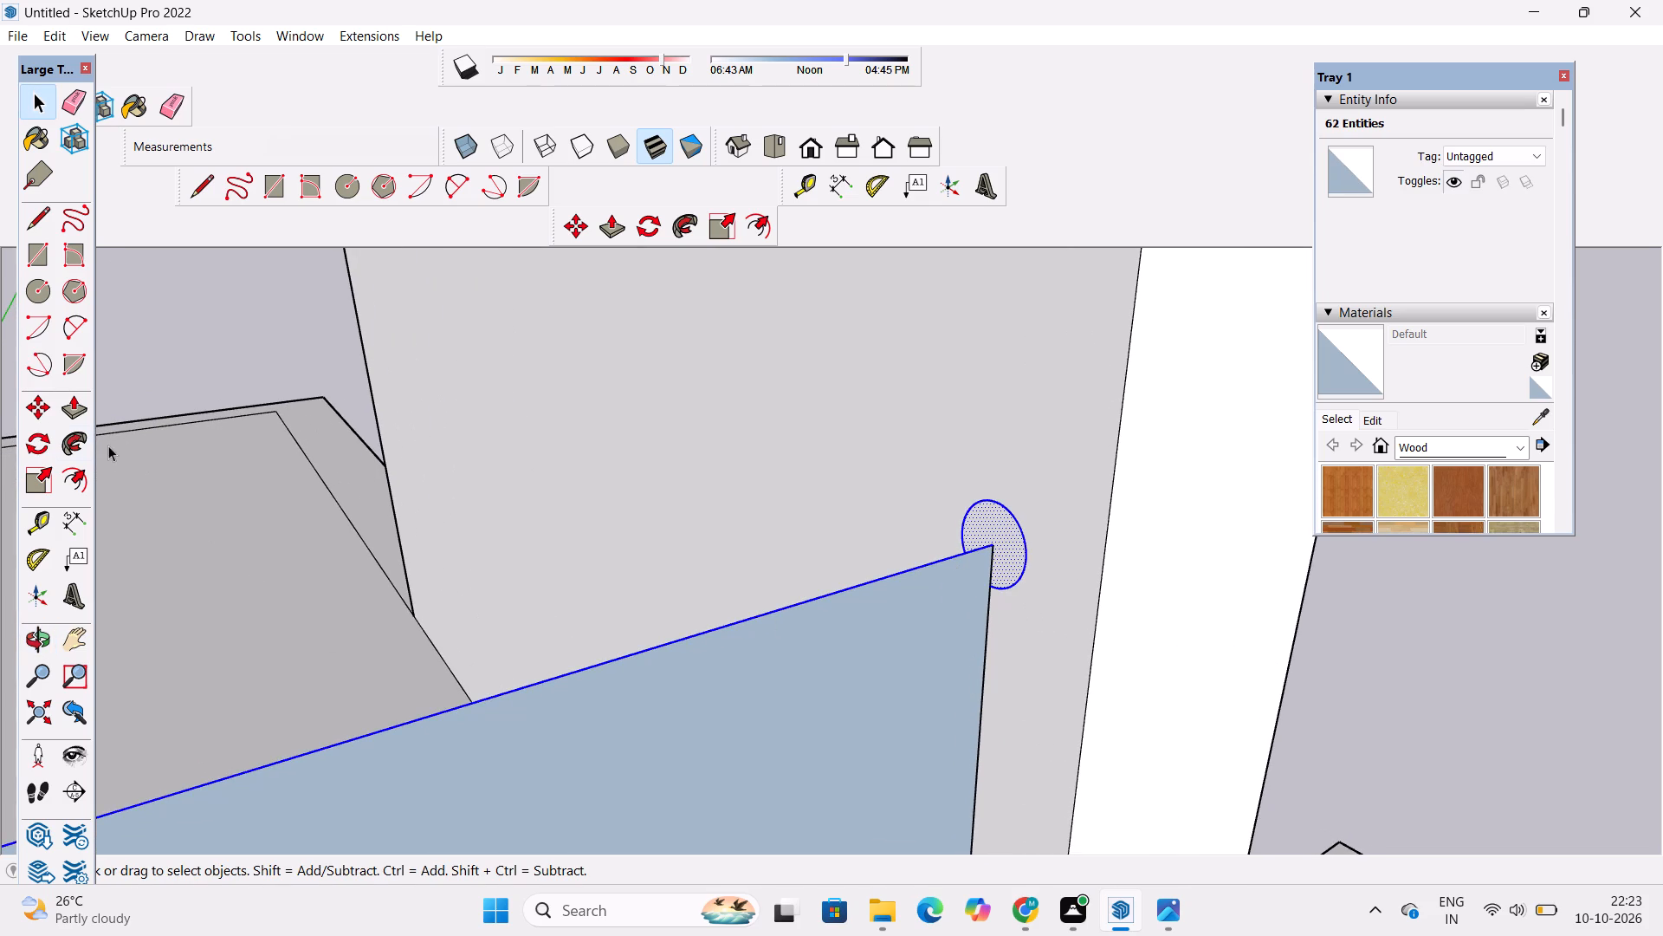
click(56, 441)
click(974, 528)
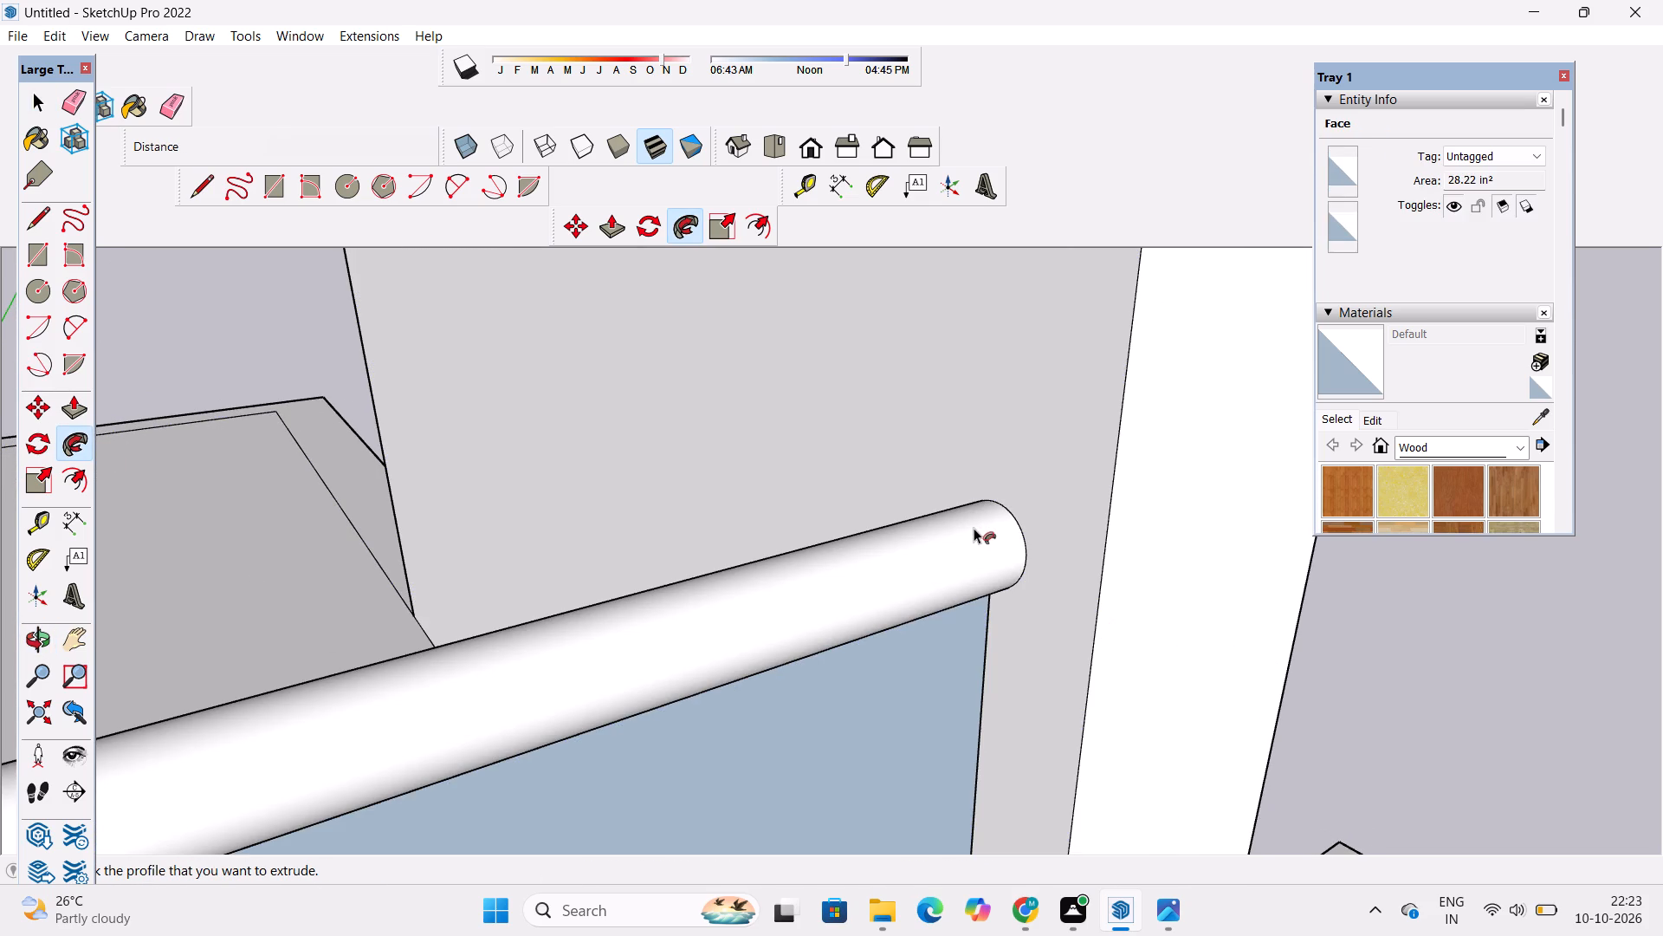
Push/Pull the L-shaped border strip along the top terrace floor's open rear and side edges up 8' as a parapet.
key(o)
scroll(979, 517, down, 5)
drag(1186, 619, 989, 610)
scroll(954, 585, down, 6)
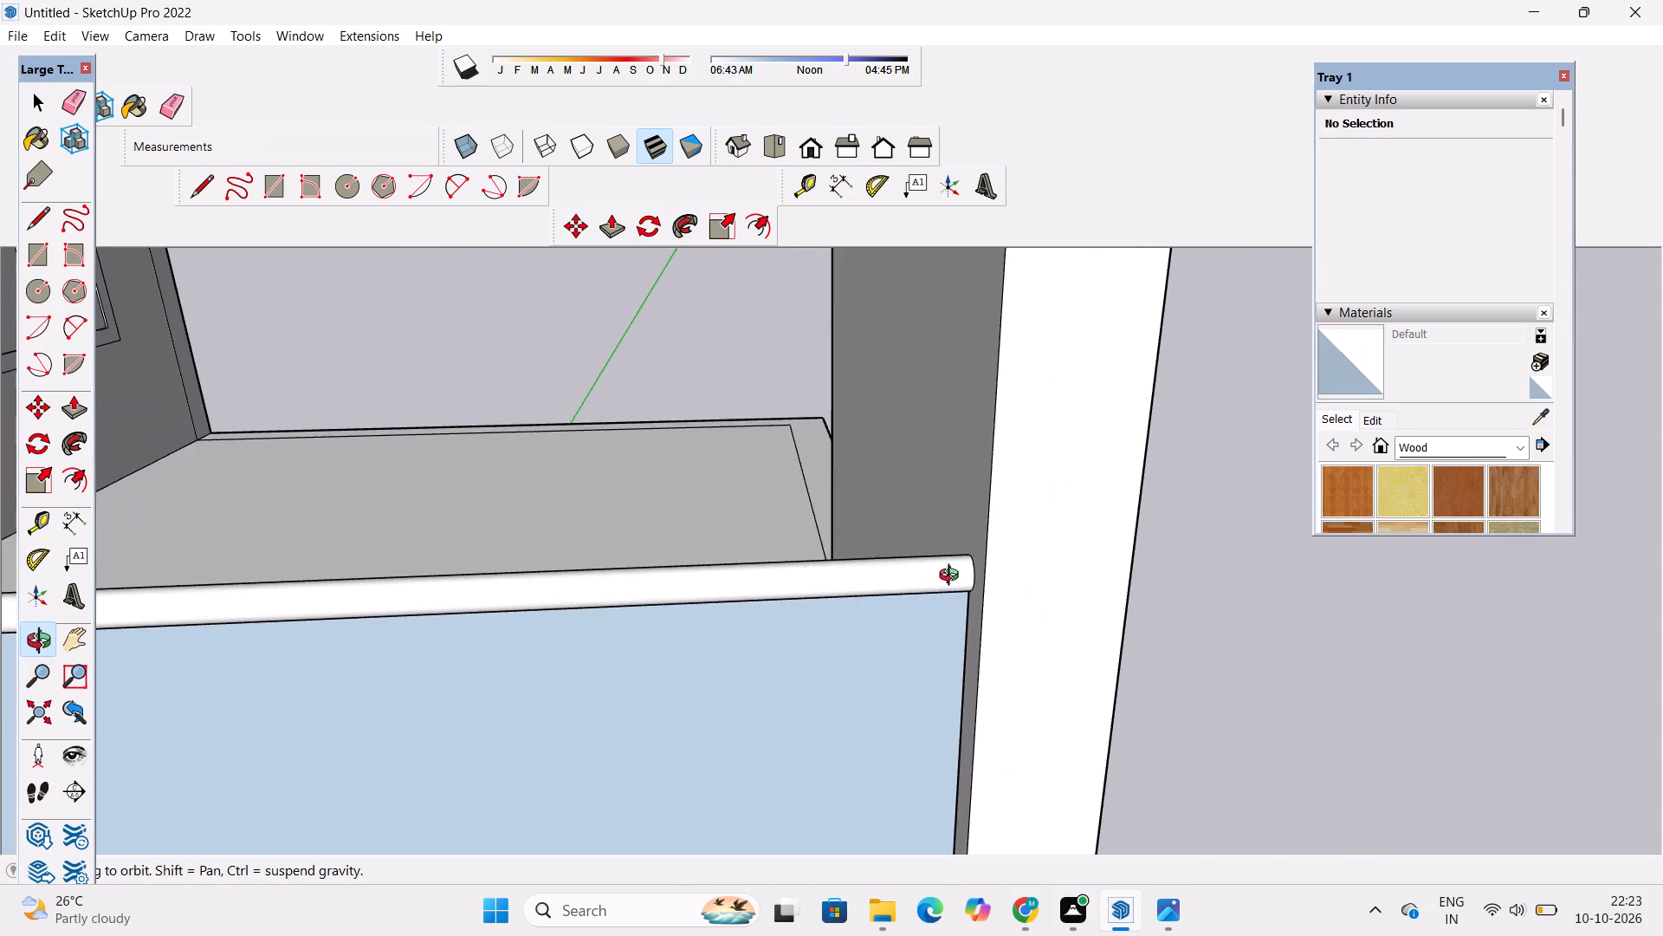
scroll(953, 577, down, 5)
shift+drag(919, 633, 1155, 553)
scroll(1156, 538, down, 12)
drag(1162, 625, 1071, 573)
scroll(985, 556, down, 4)
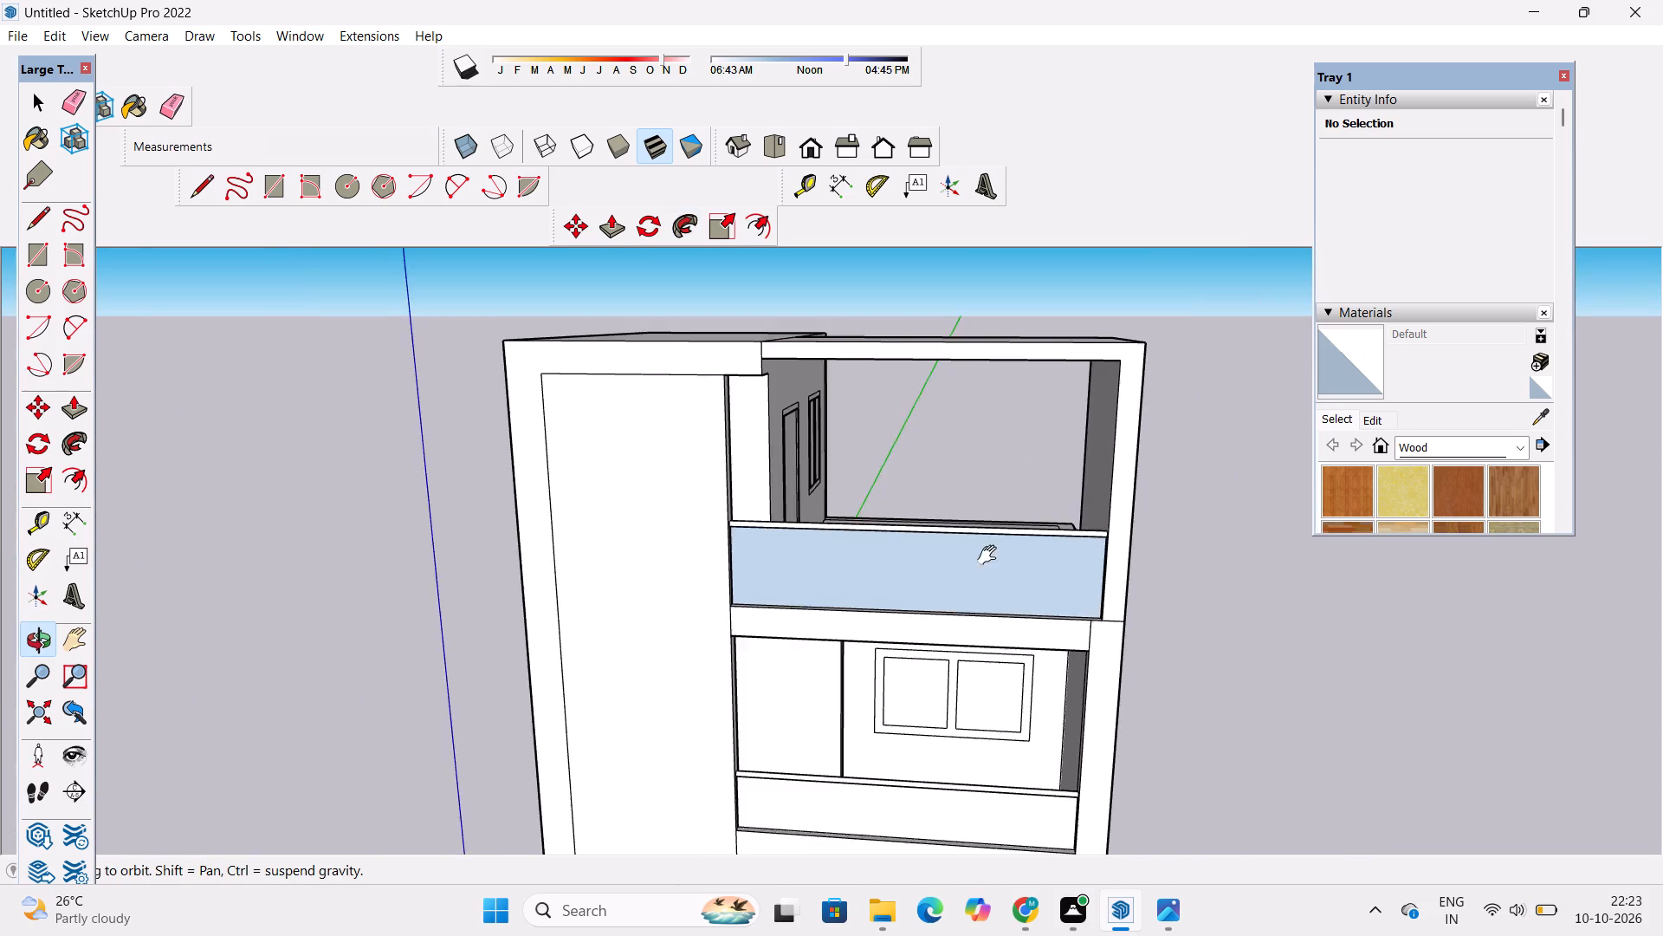
shift+drag(990, 556, 933, 580)
drag(941, 714, 1196, 686)
drag(1191, 699, 1132, 779)
drag(1000, 780, 801, 718)
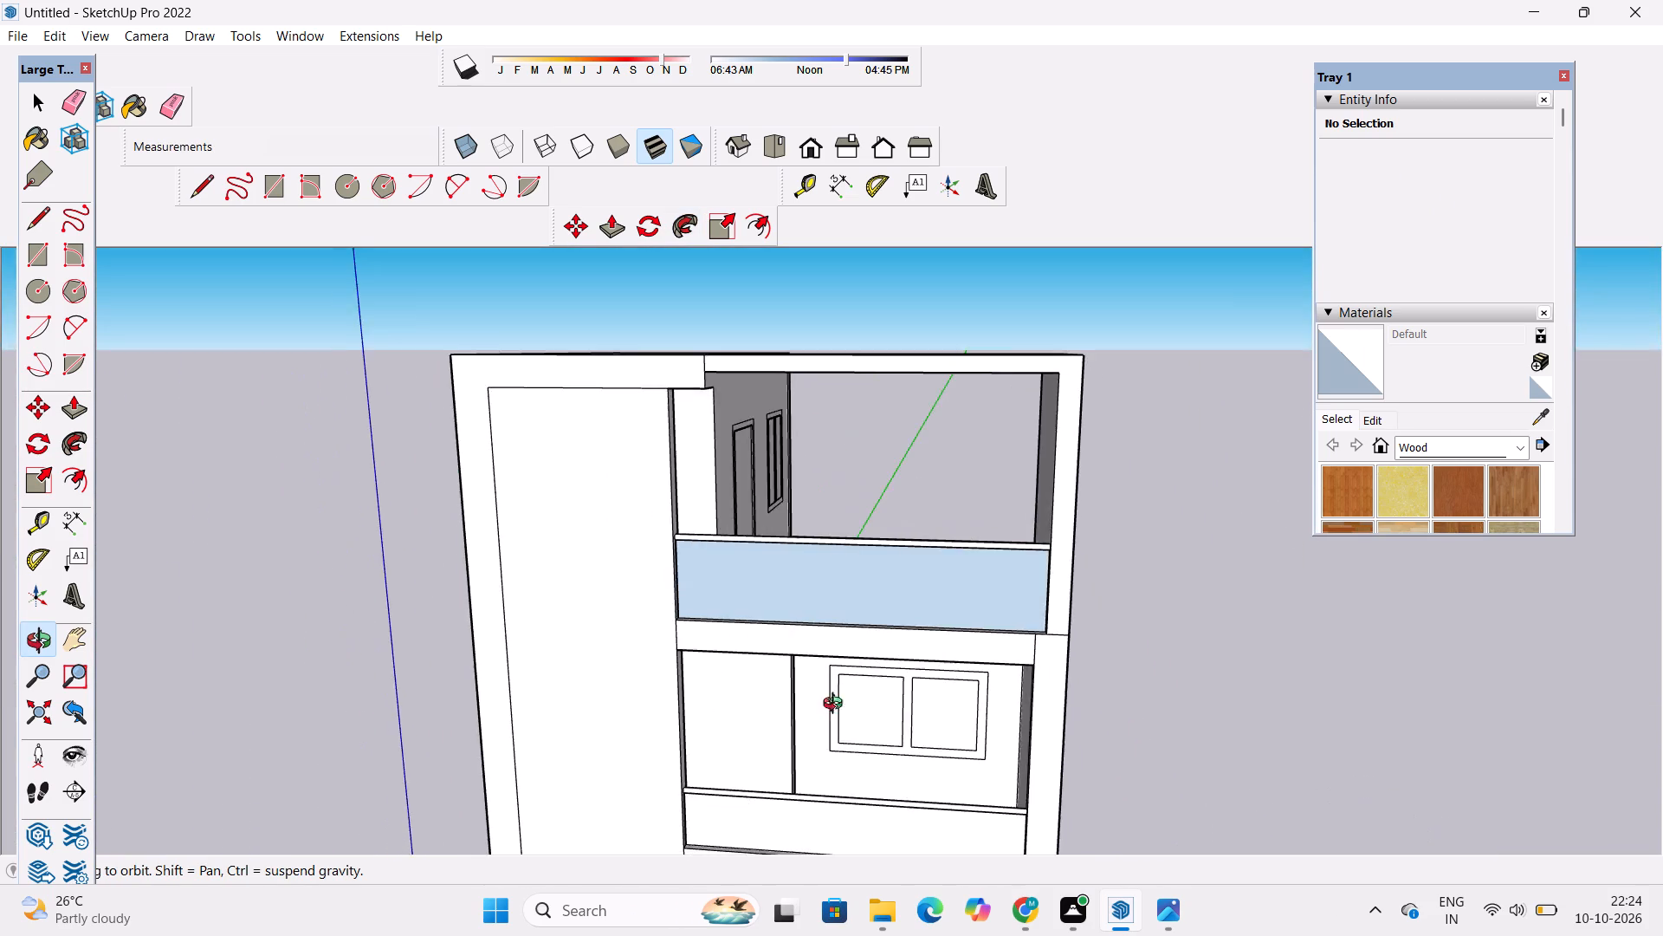
drag(1245, 718, 954, 737)
drag(1380, 689, 1048, 718)
drag(1085, 708, 1054, 701)
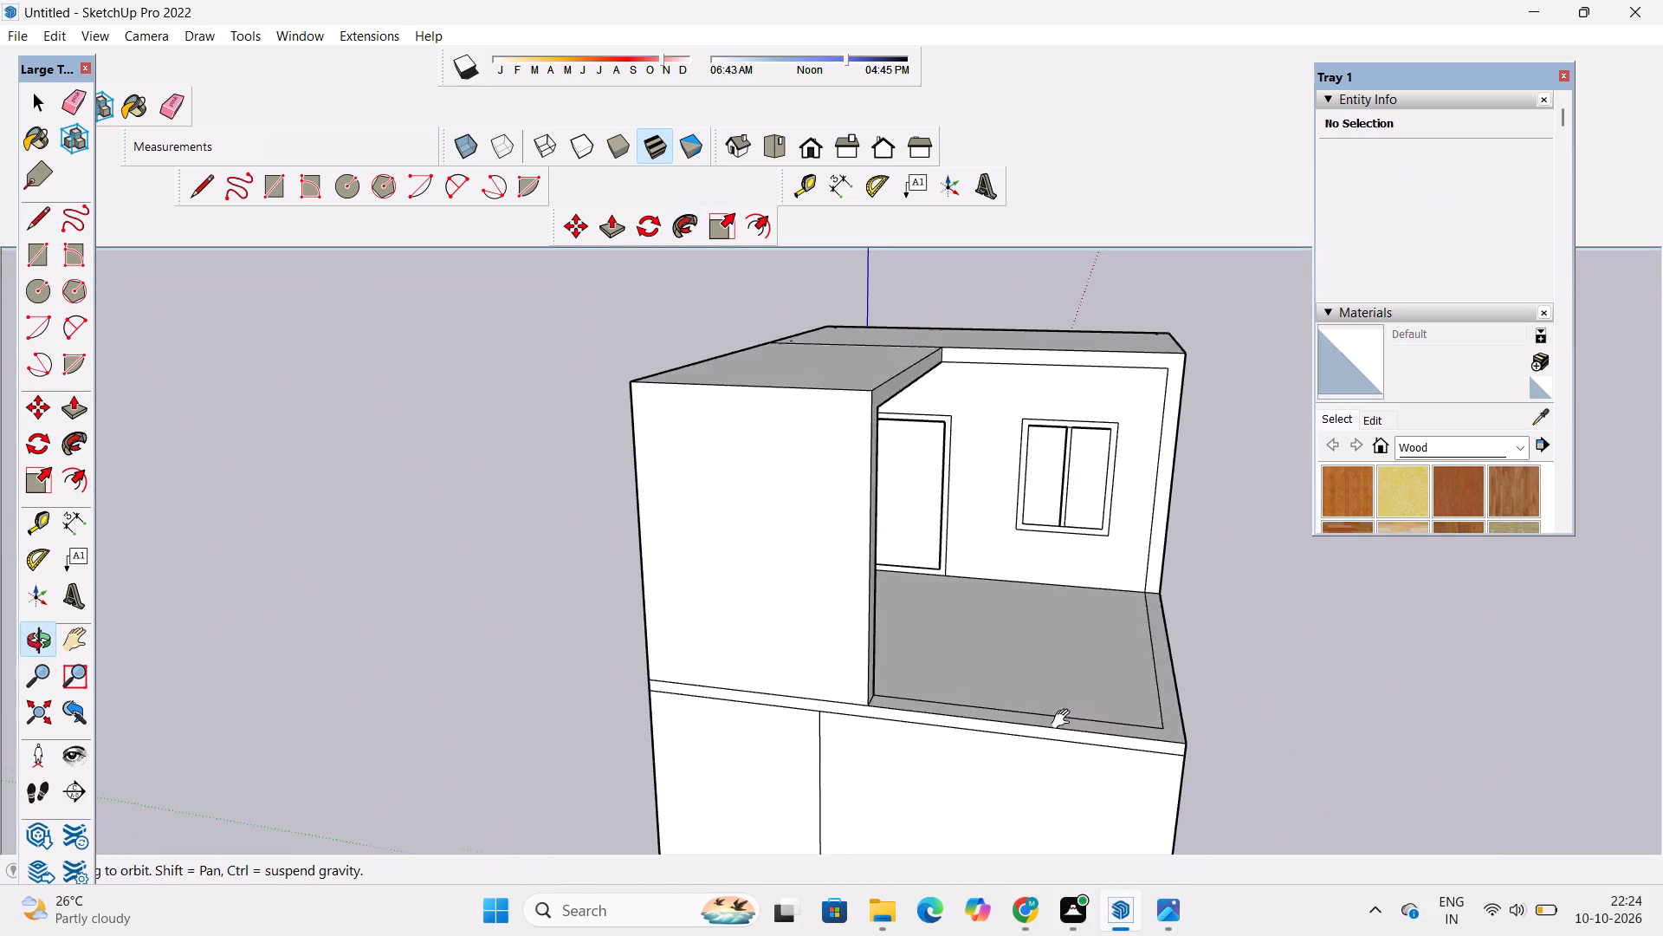
shift+drag(1064, 719, 1009, 572)
drag(1015, 569, 912, 608)
scroll(934, 597, up, 2)
drag(1003, 652, 966, 679)
drag(974, 685, 997, 690)
key(p)
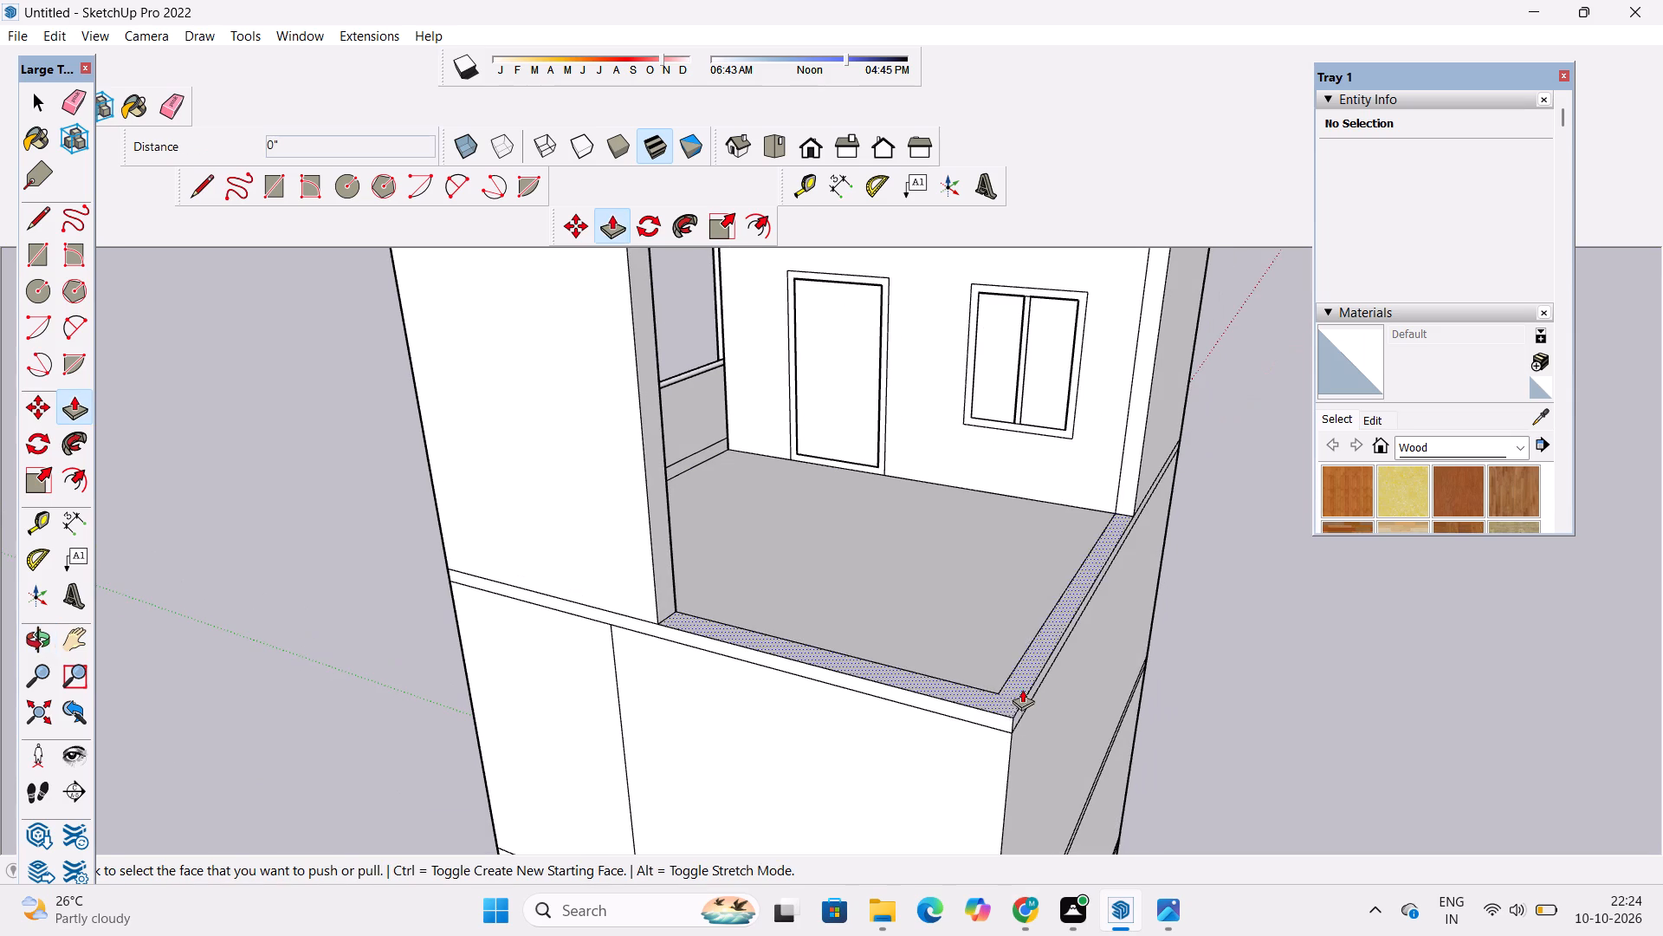
click(1013, 706)
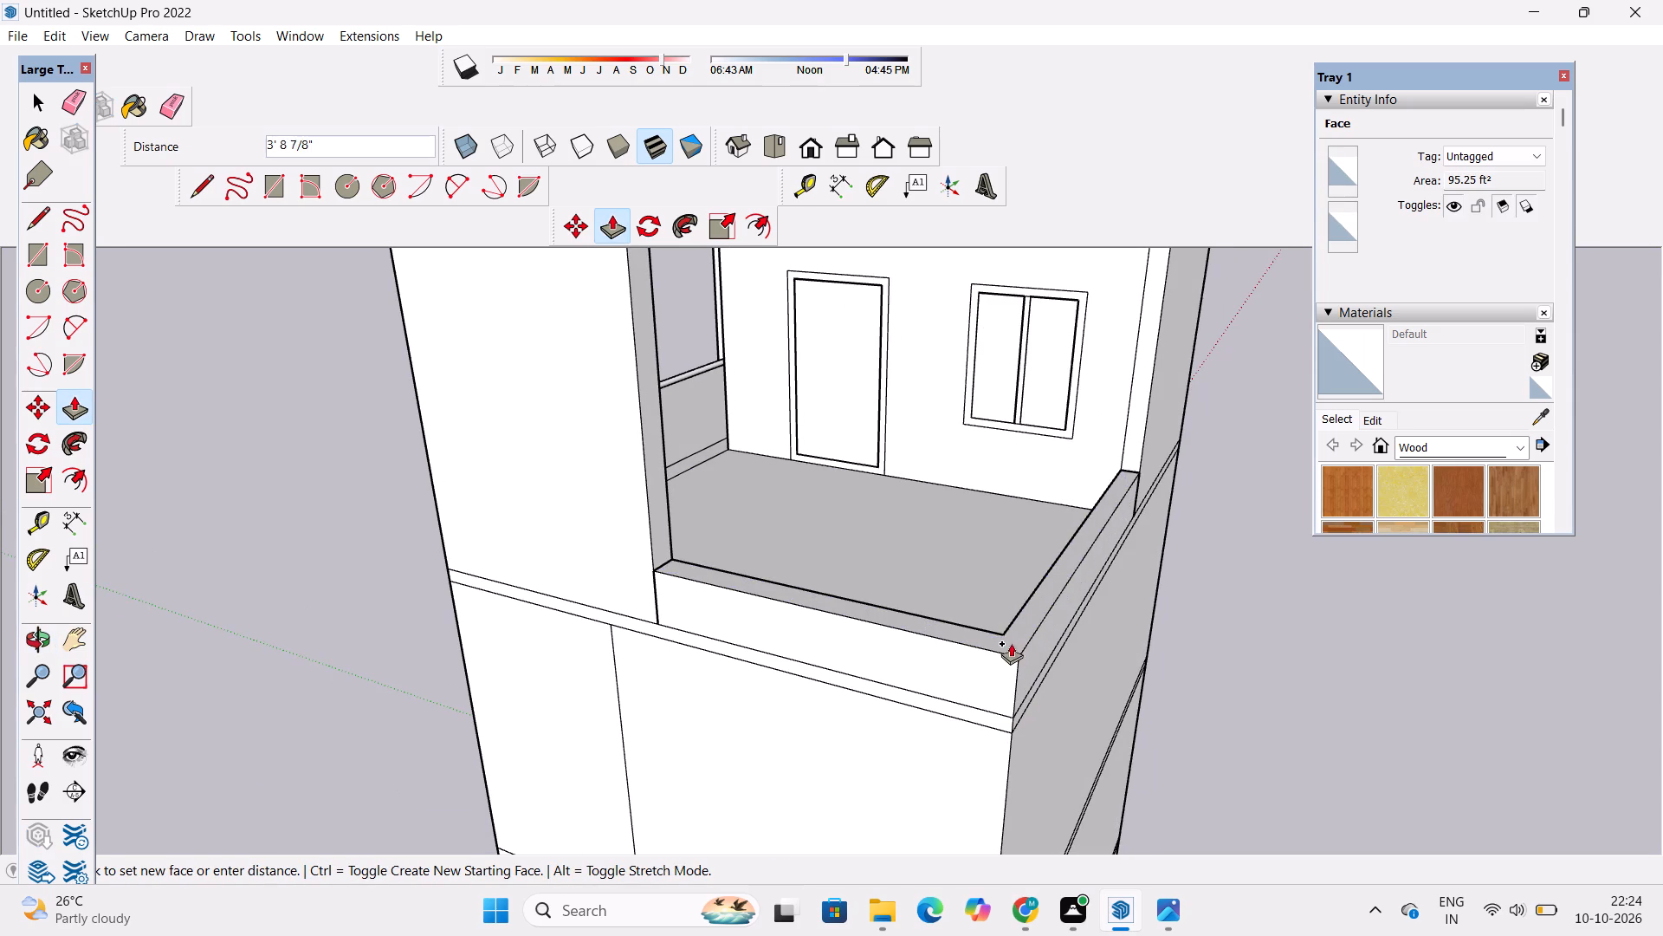
text(8')
key(Return)
Examine the whole building from the rear, side and front to review the new parapet and the front panel's handrail.
key(o)
scroll(1013, 627, down, 5)
drag(918, 682, 1047, 601)
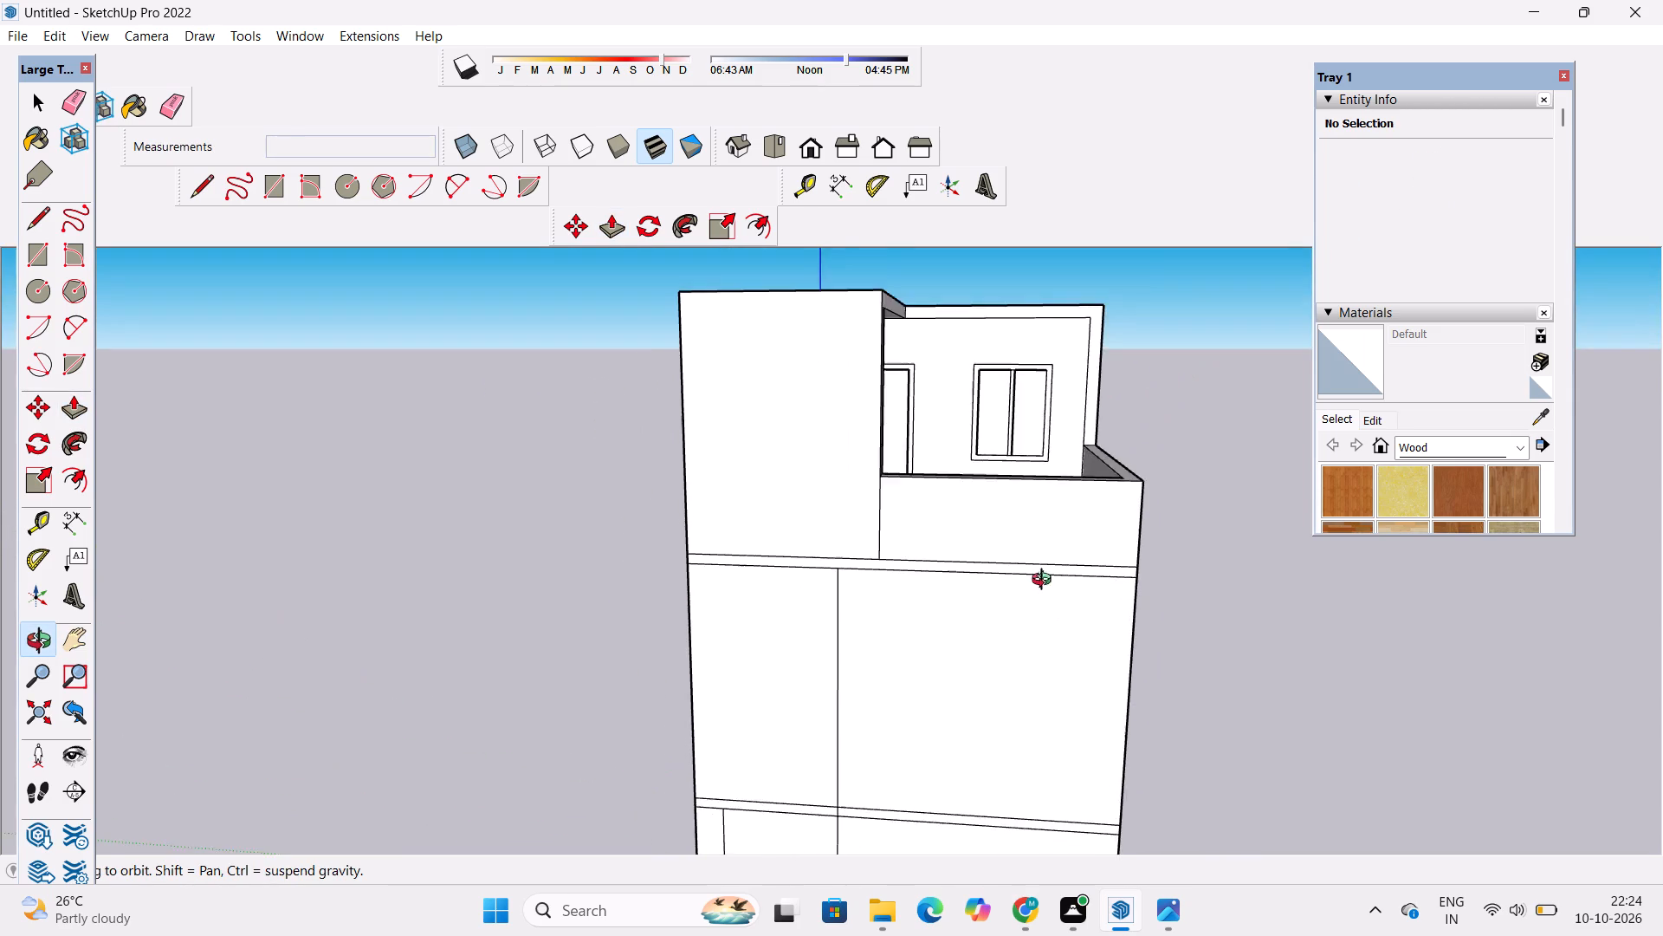
scroll(1044, 580, down, 5)
drag(1032, 664, 1188, 595)
scroll(1064, 577, up, 1)
drag(969, 656, 1192, 658)
scroll(877, 652, down, 2)
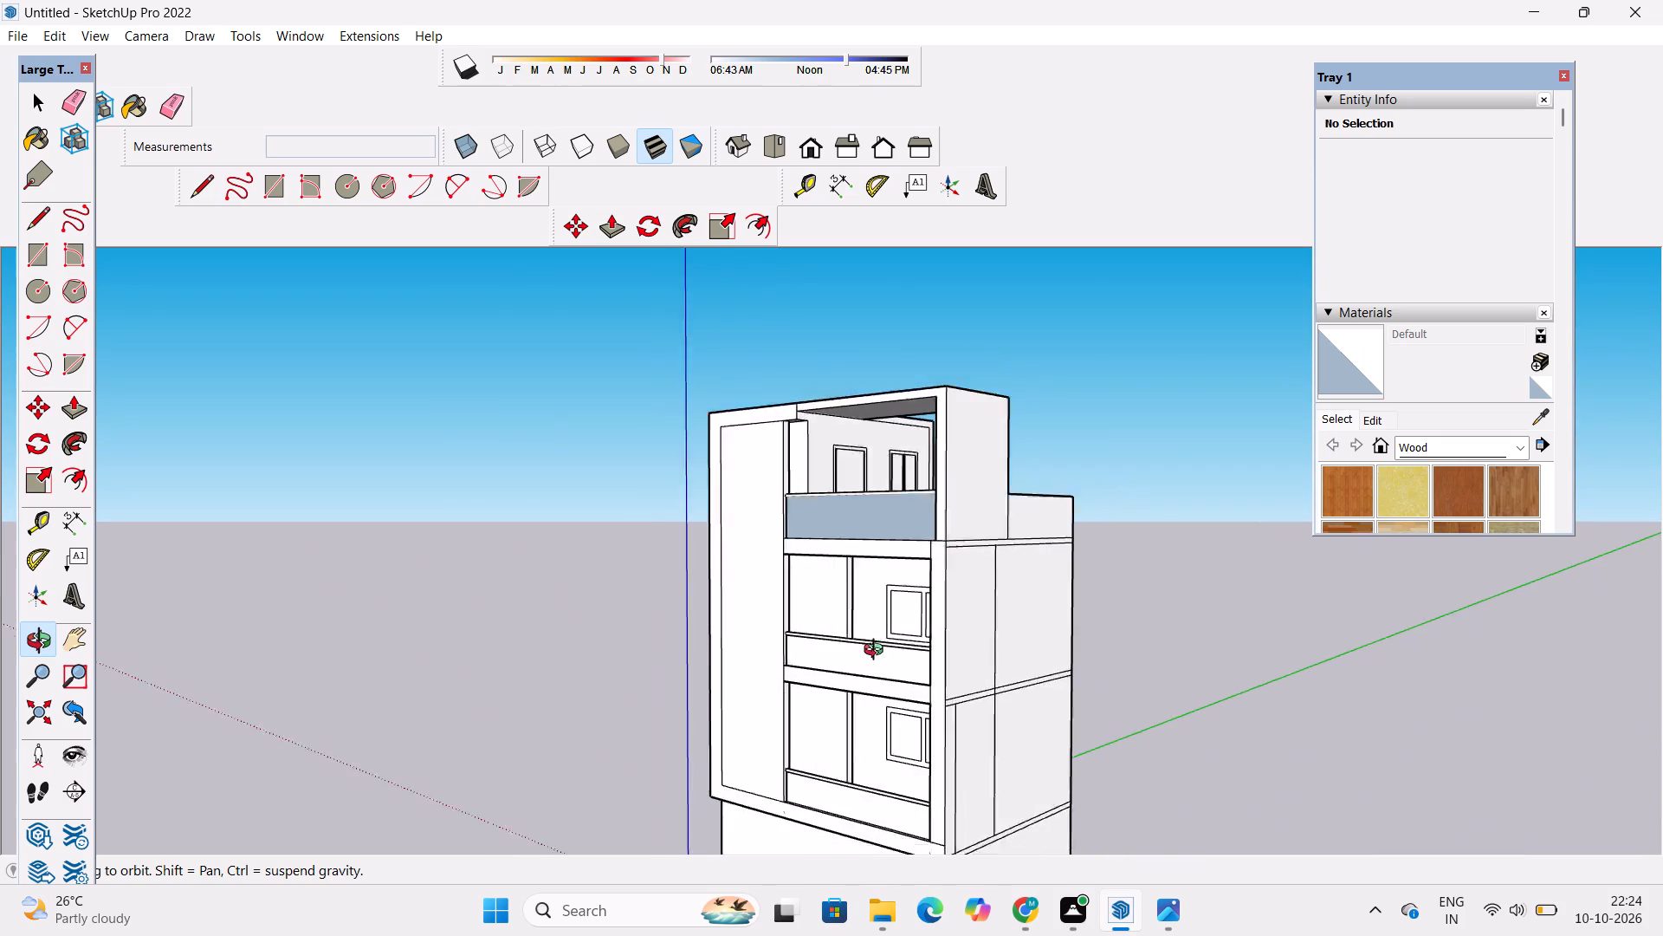
scroll(877, 652, down, 3)
drag(912, 727, 1097, 729)
scroll(821, 623, down, 5)
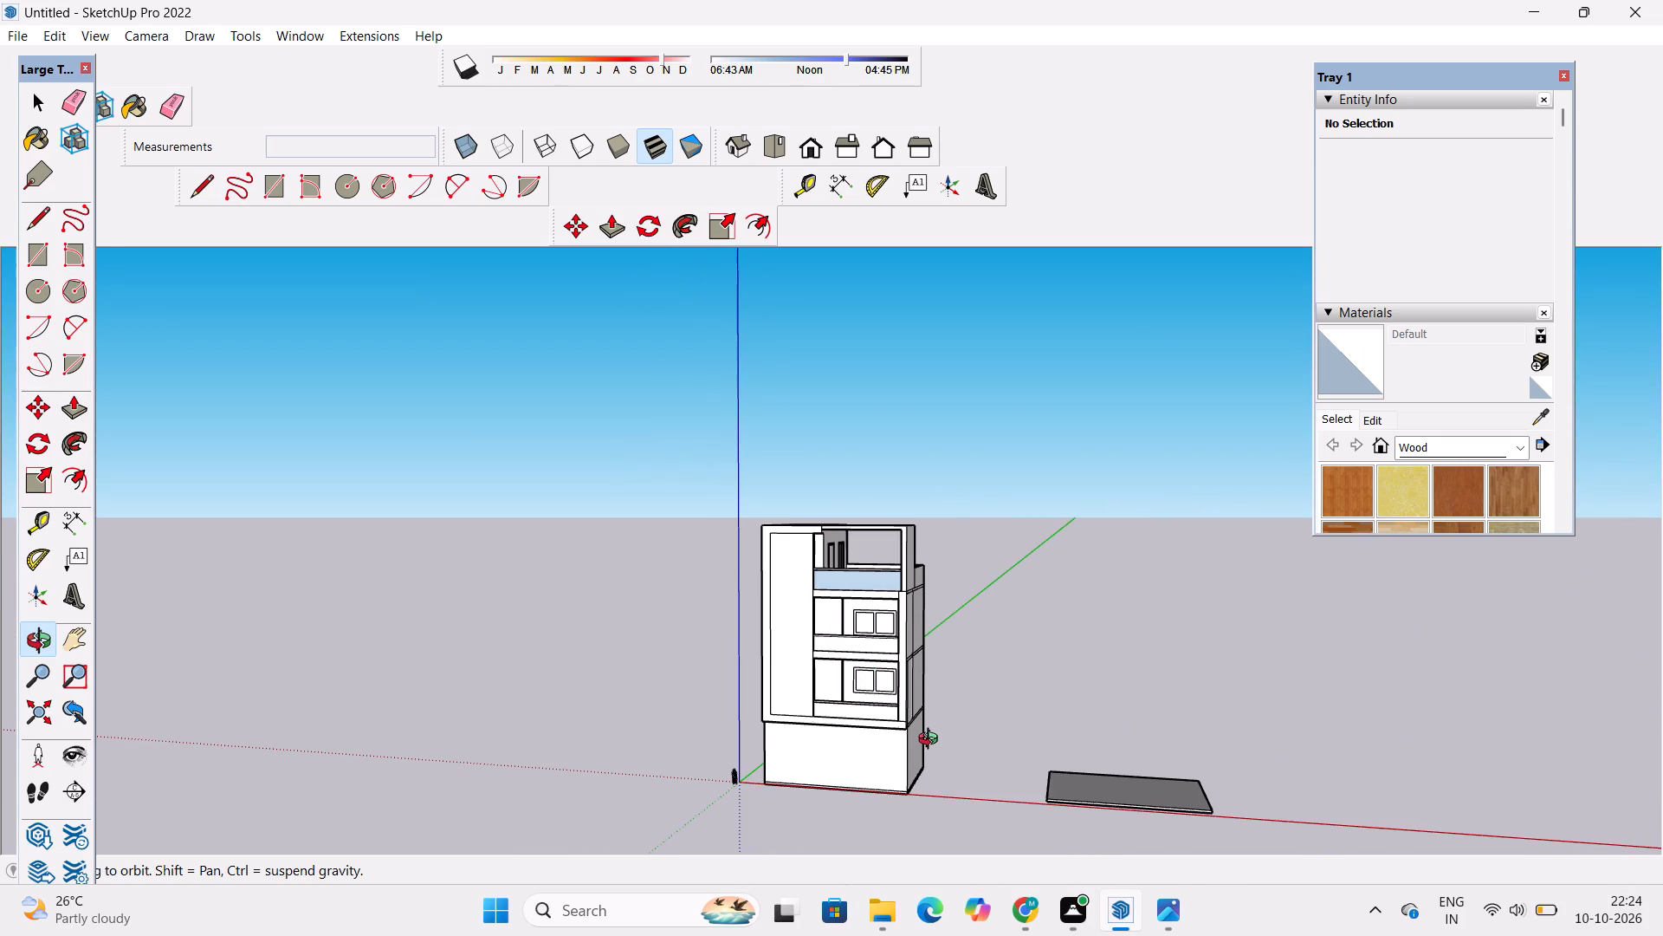
shift+drag(935, 730, 932, 647)
drag(931, 643, 1024, 683)
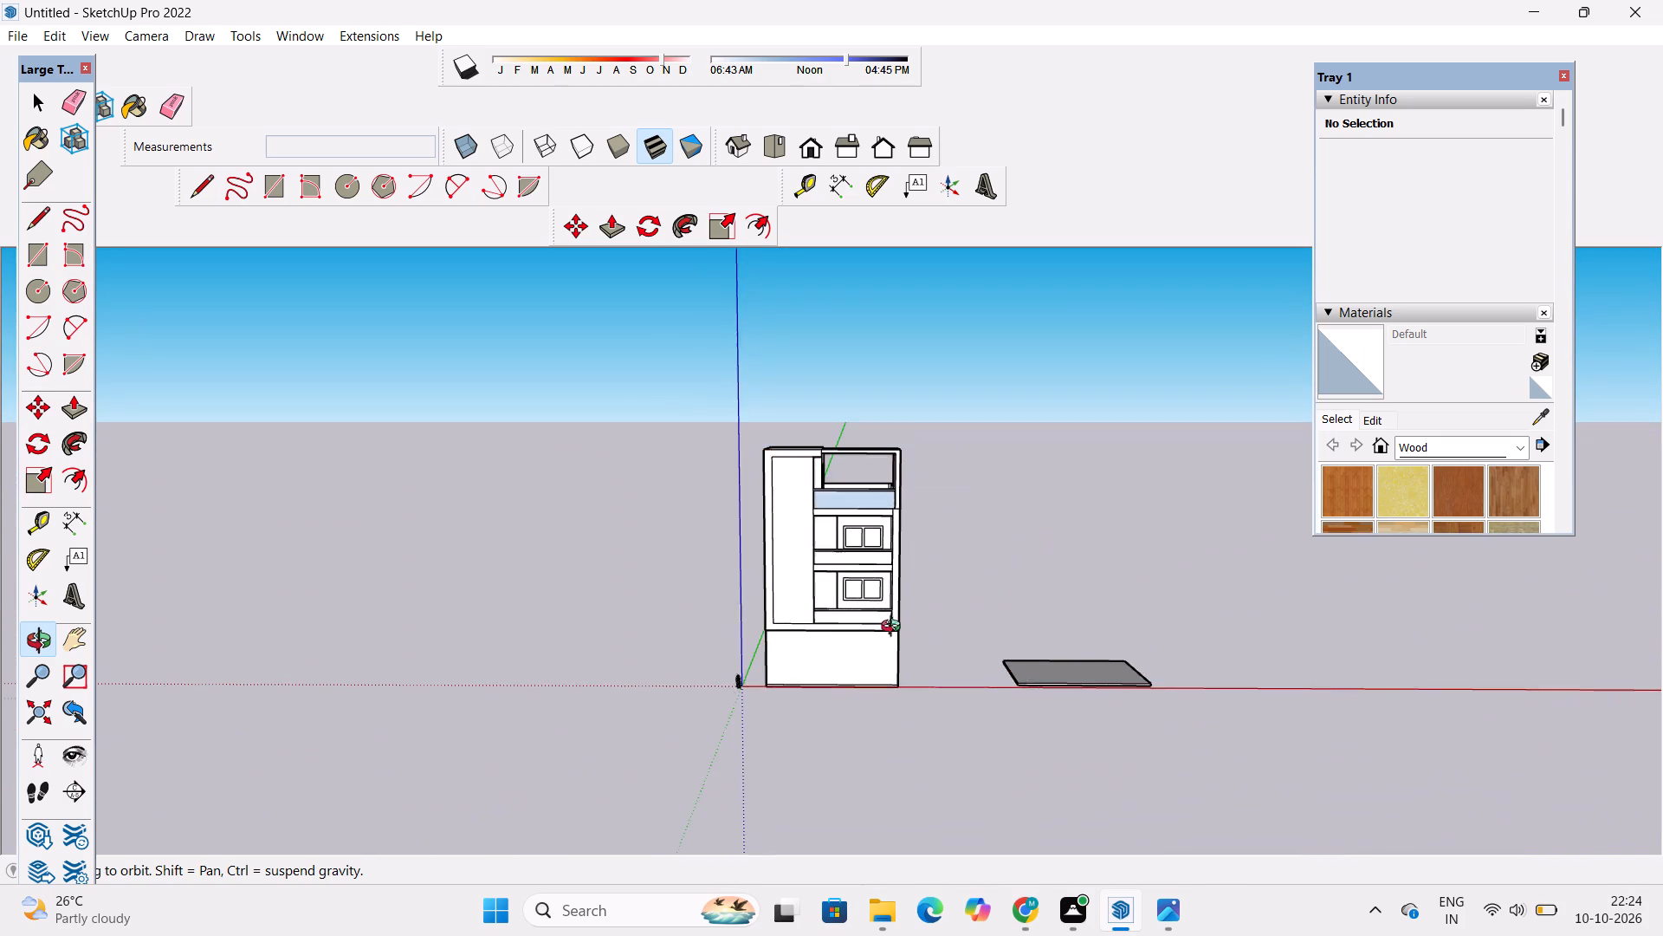
scroll(893, 627, up, 4)
shift+drag(851, 599, 916, 668)
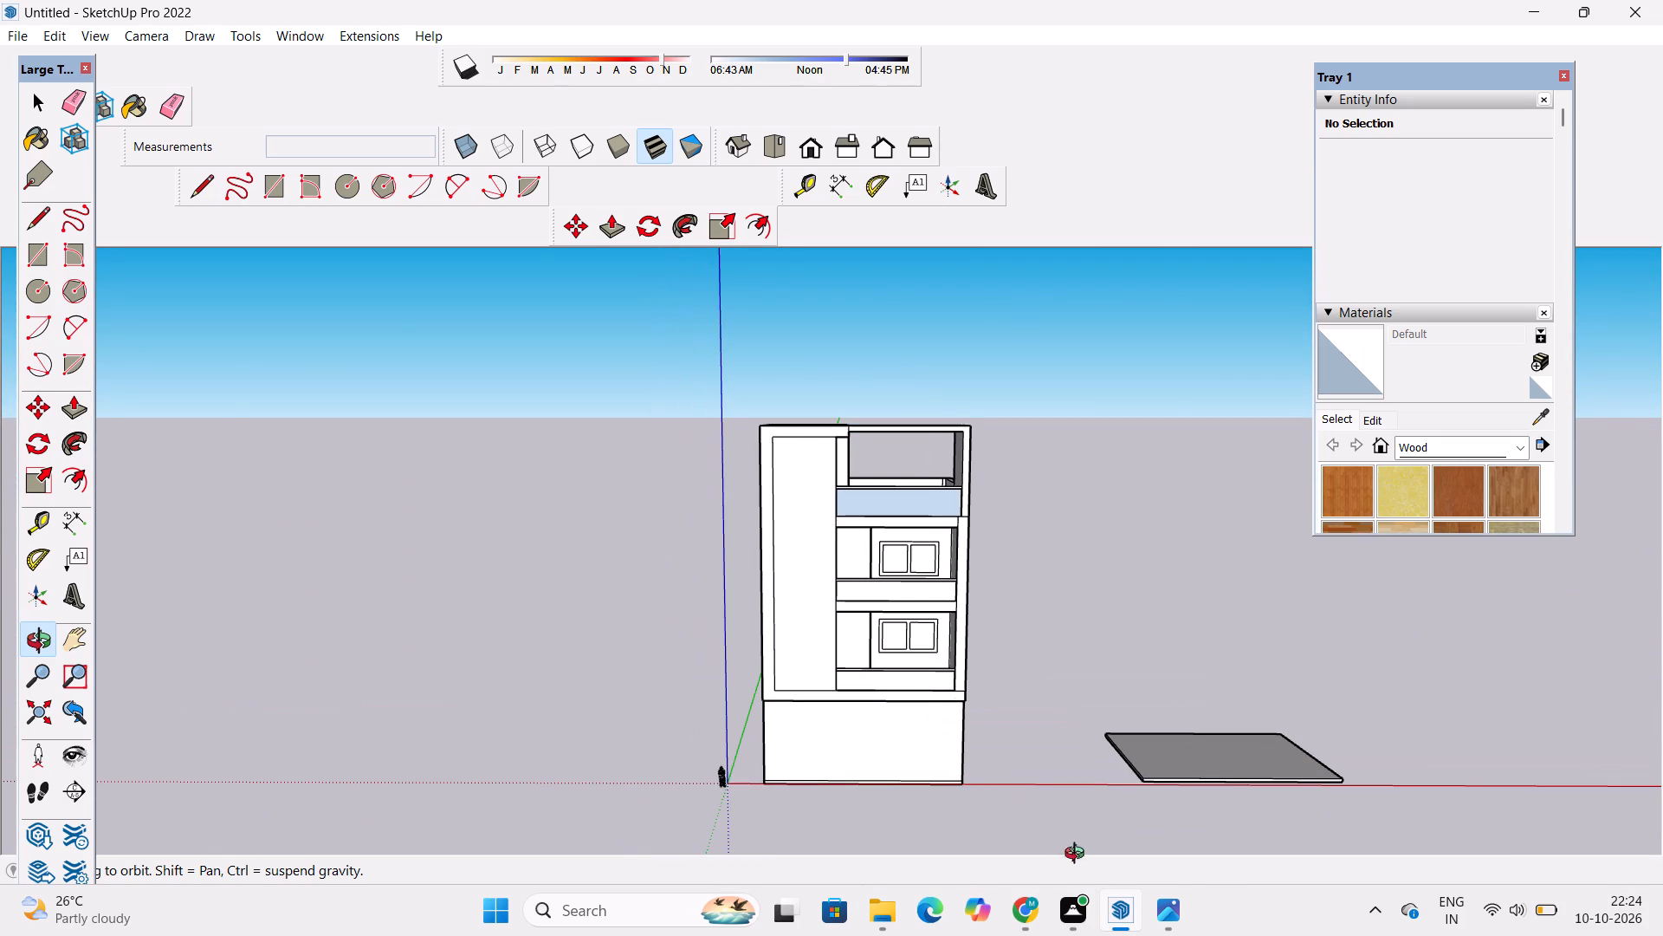
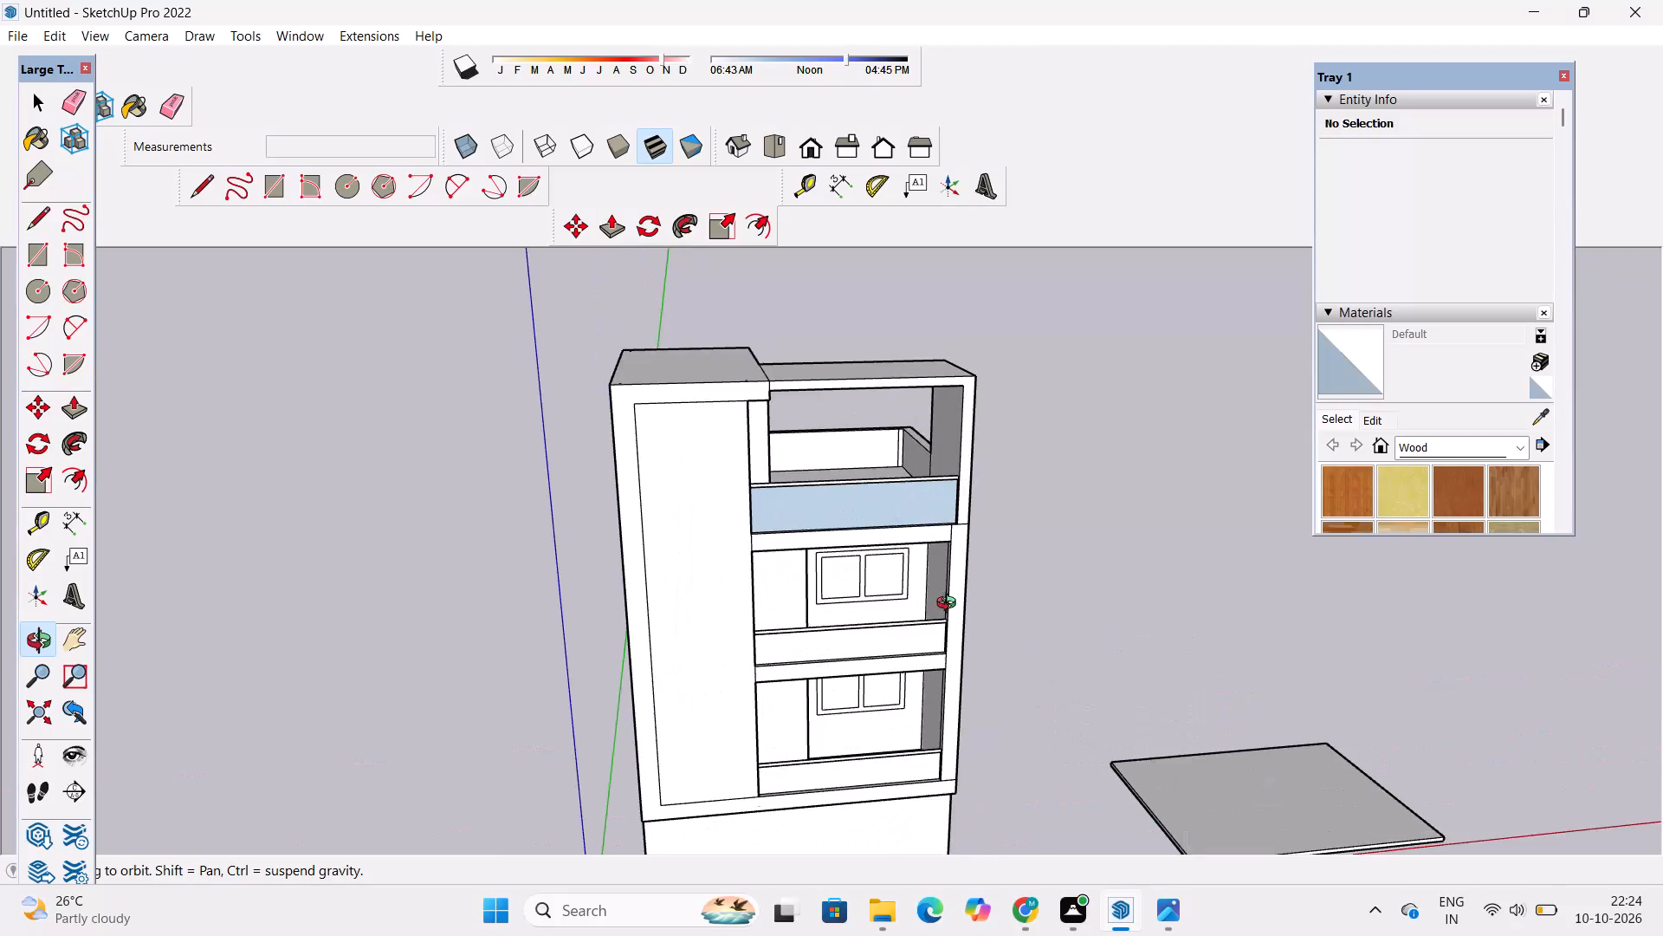
Examine the building's front facade from above, eye level and the side, checking the balconies, windows and top terrace panel.
drag(950, 605, 648, 574)
drag(648, 574, 1046, 699)
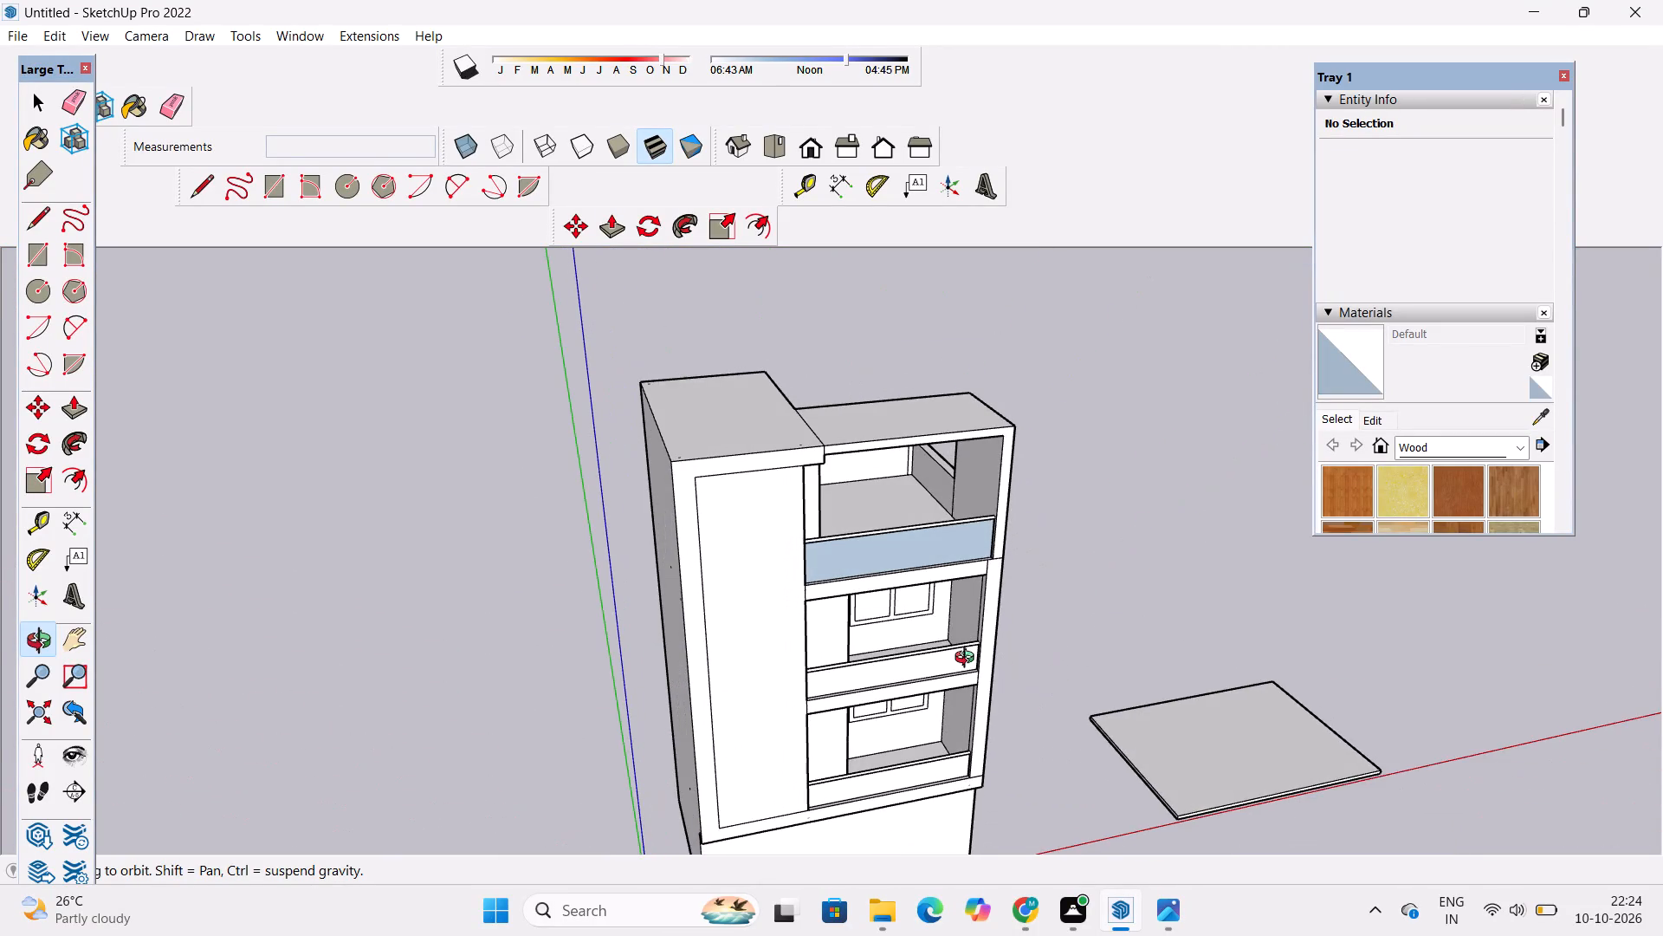
scroll(968, 660, up, 1)
shift+drag(959, 651, 892, 688)
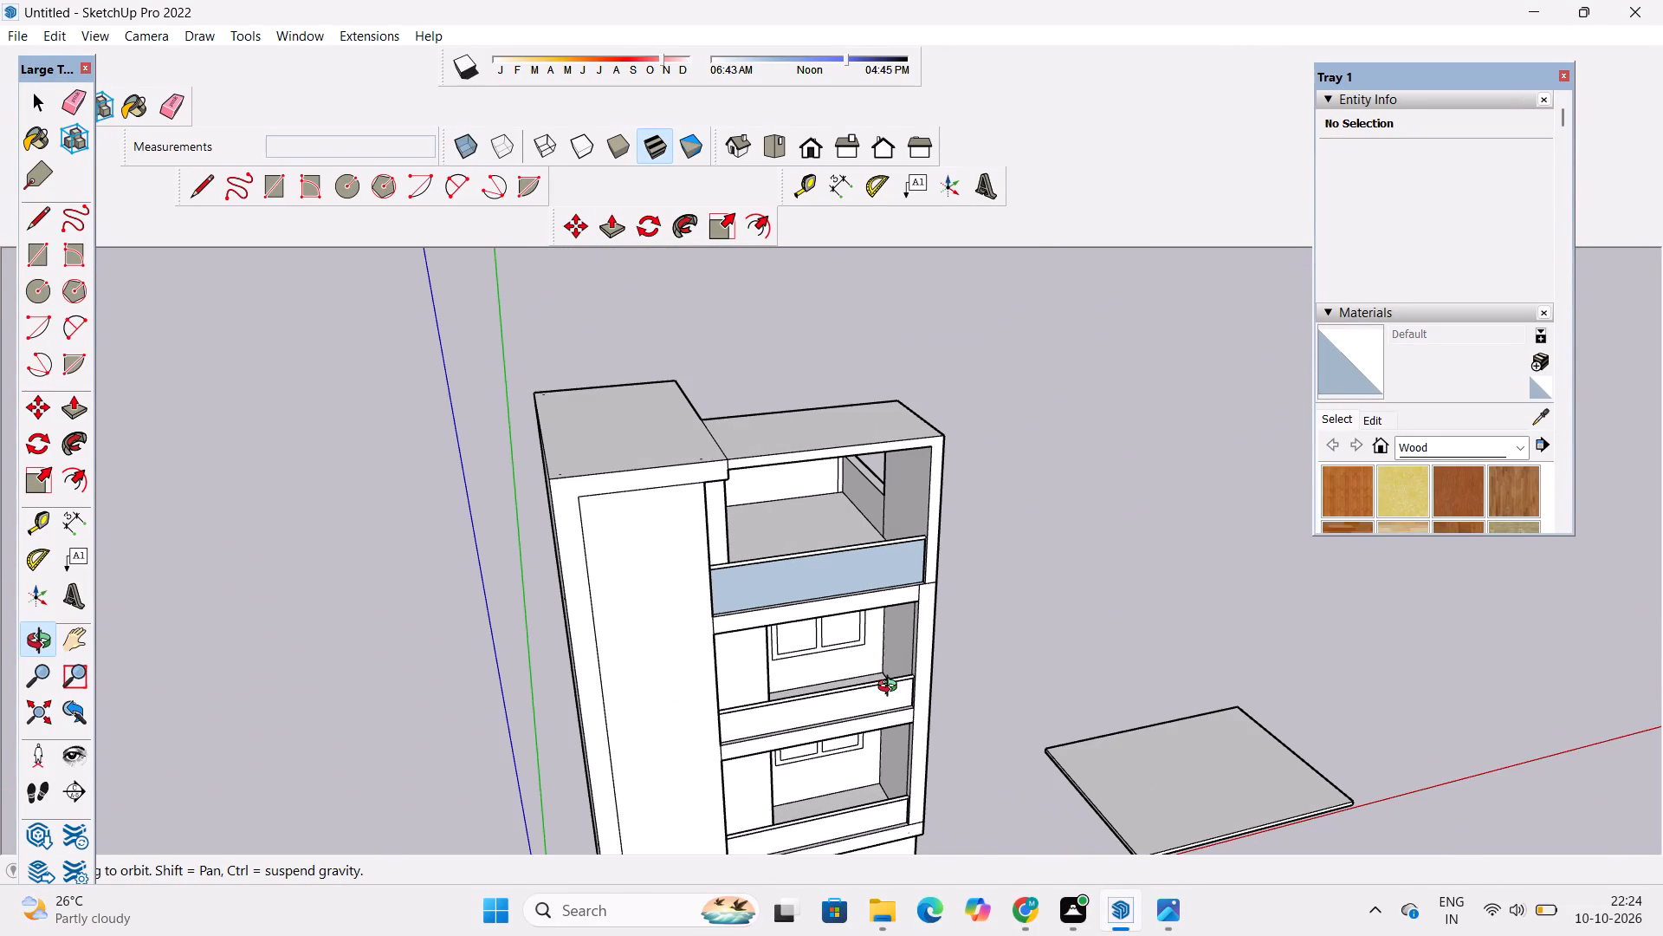
shift+drag(869, 653, 825, 561)
scroll(802, 589, down, 4)
drag(839, 657, 788, 538)
scroll(773, 493, up, 4)
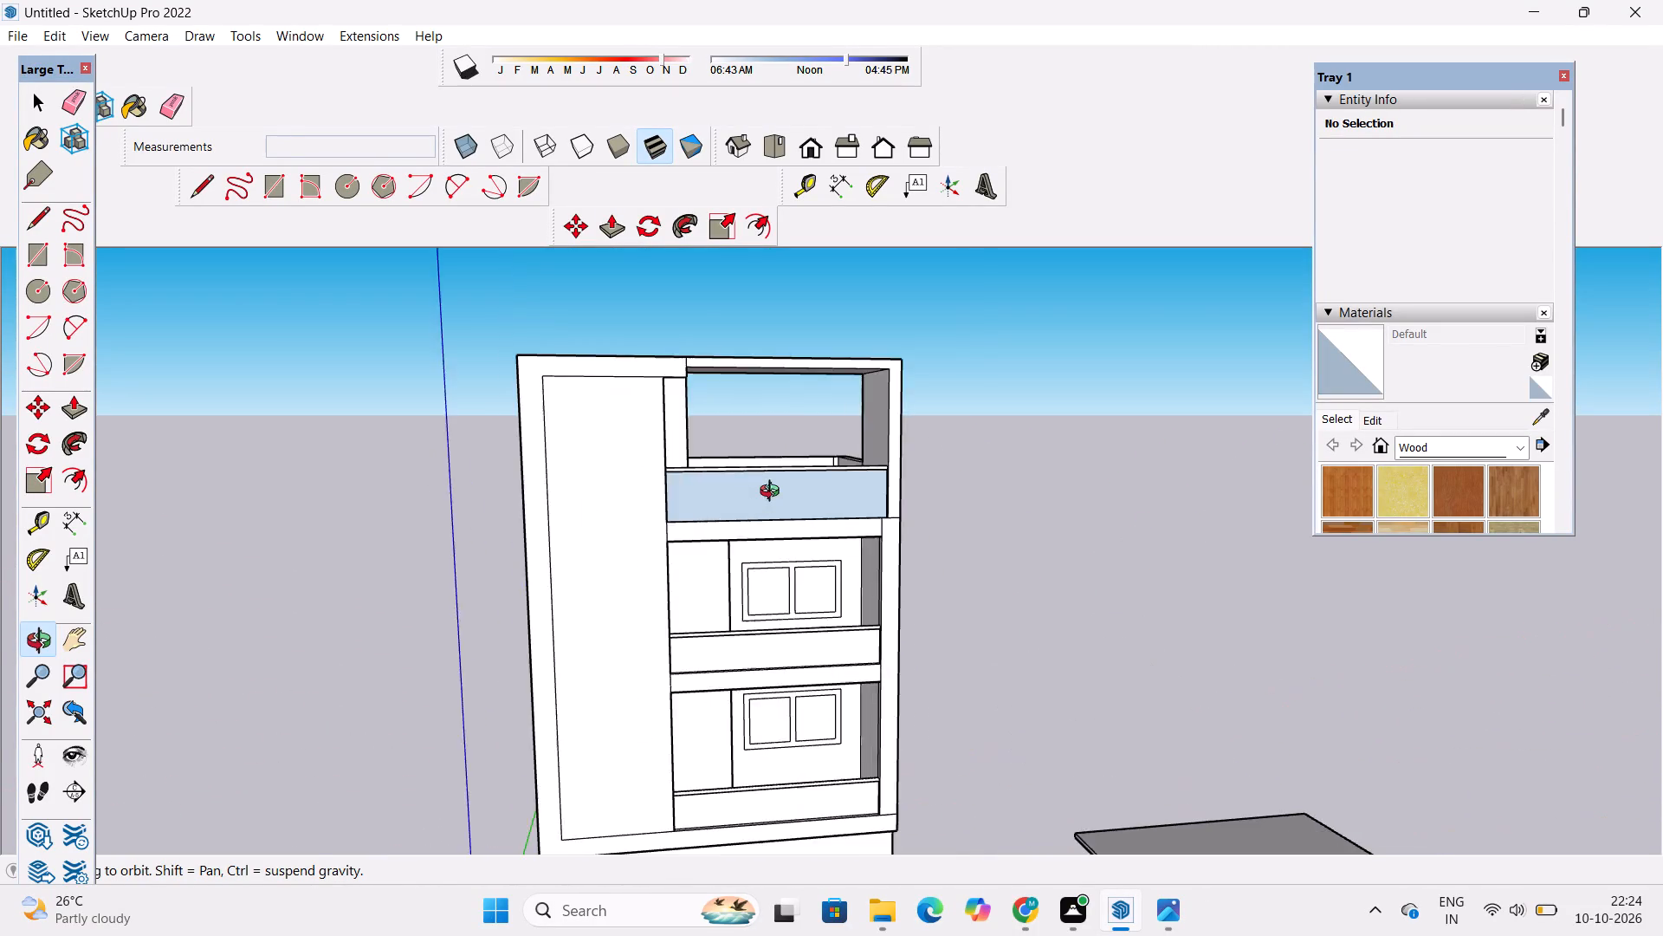
scroll(773, 493, up, 5)
drag(901, 630, 836, 562)
scroll(834, 556, down, 1)
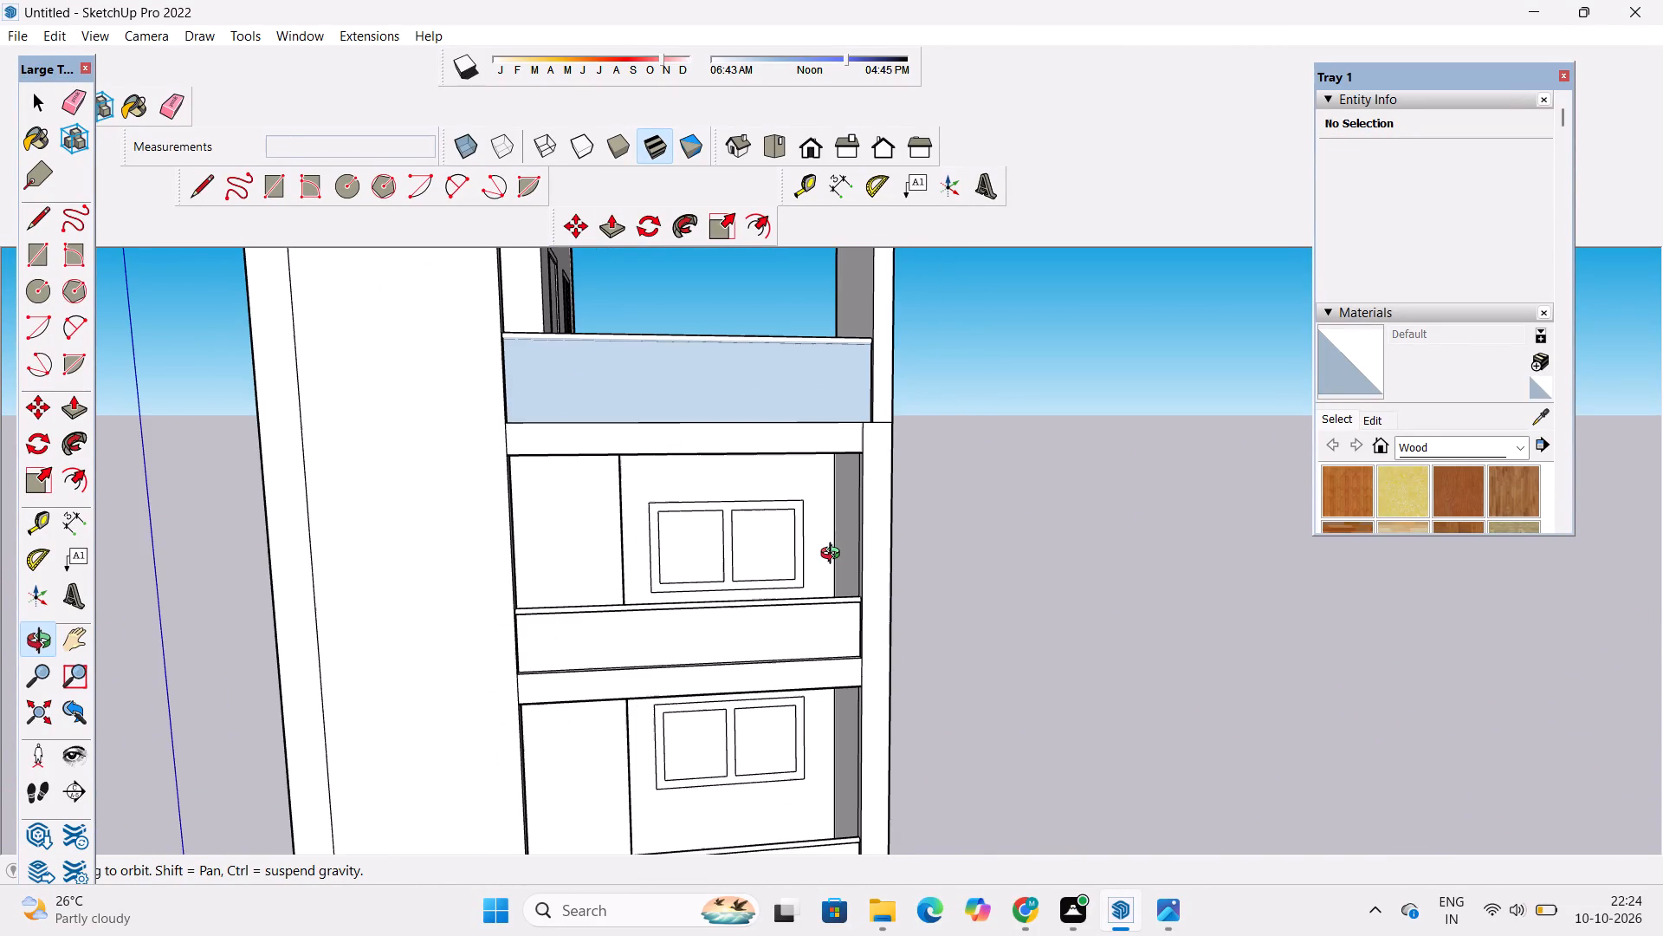
scroll(833, 556, down, 4)
drag(841, 574, 786, 621)
scroll(786, 621, up, 4)
shift+drag(789, 611, 819, 673)
scroll(819, 673, down, 5)
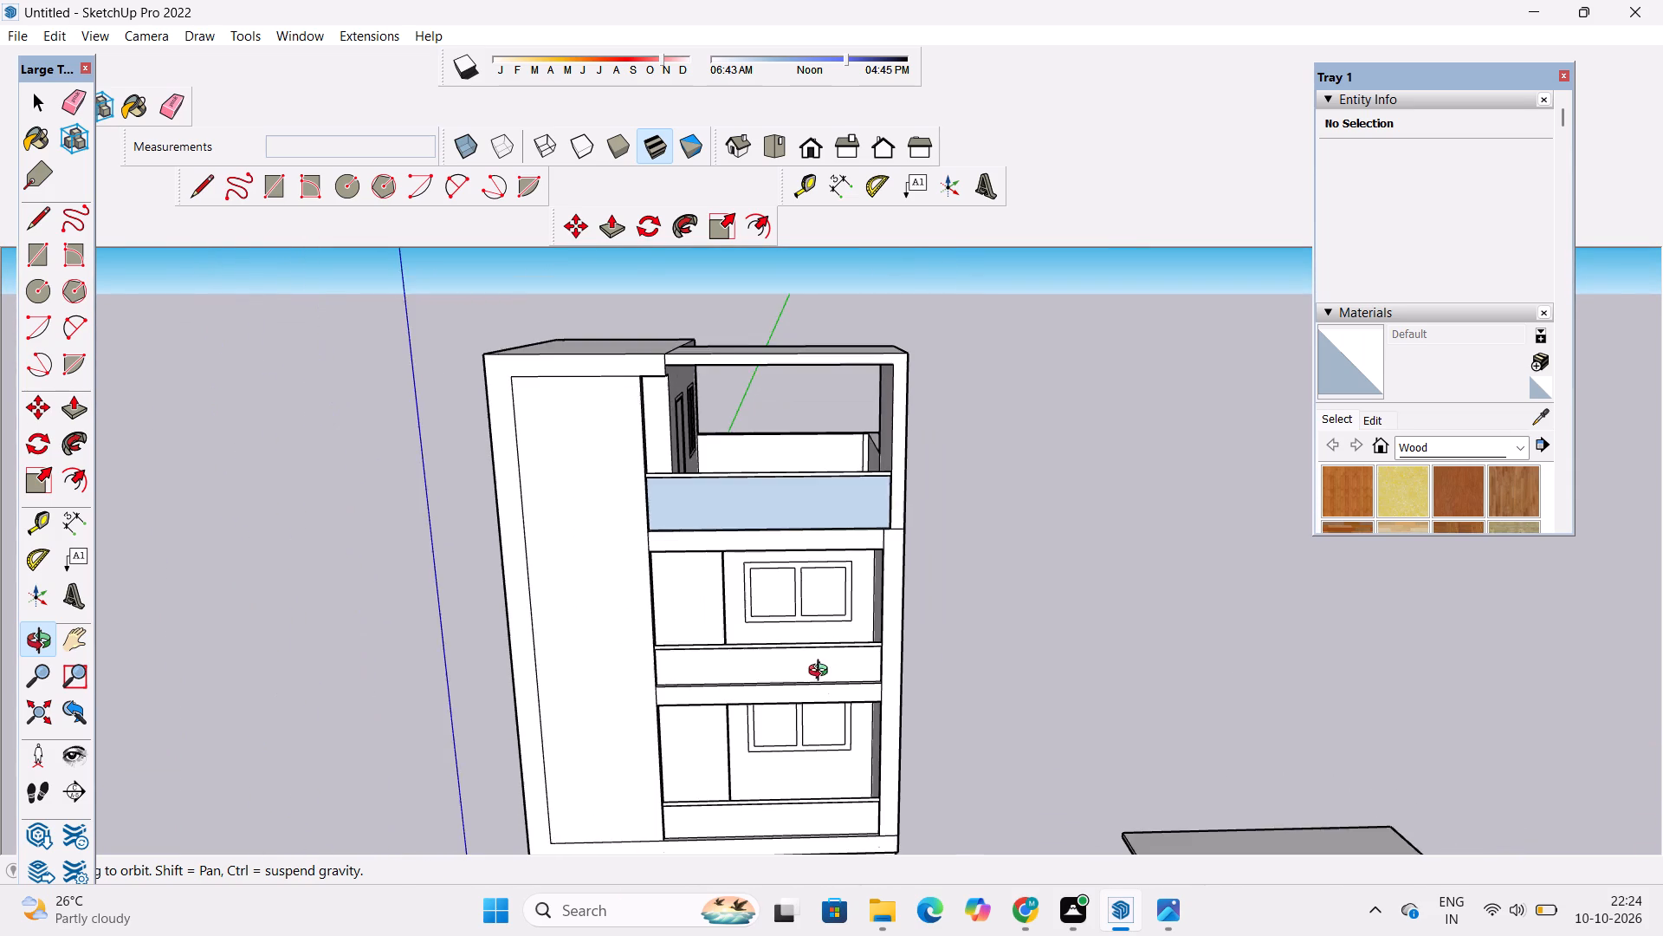
scroll(832, 689, up, 8)
shift+drag(837, 749, 829, 684)
shift+scroll(829, 661, down, 5)
drag(829, 661, 846, 728)
scroll(850, 726, up, 3)
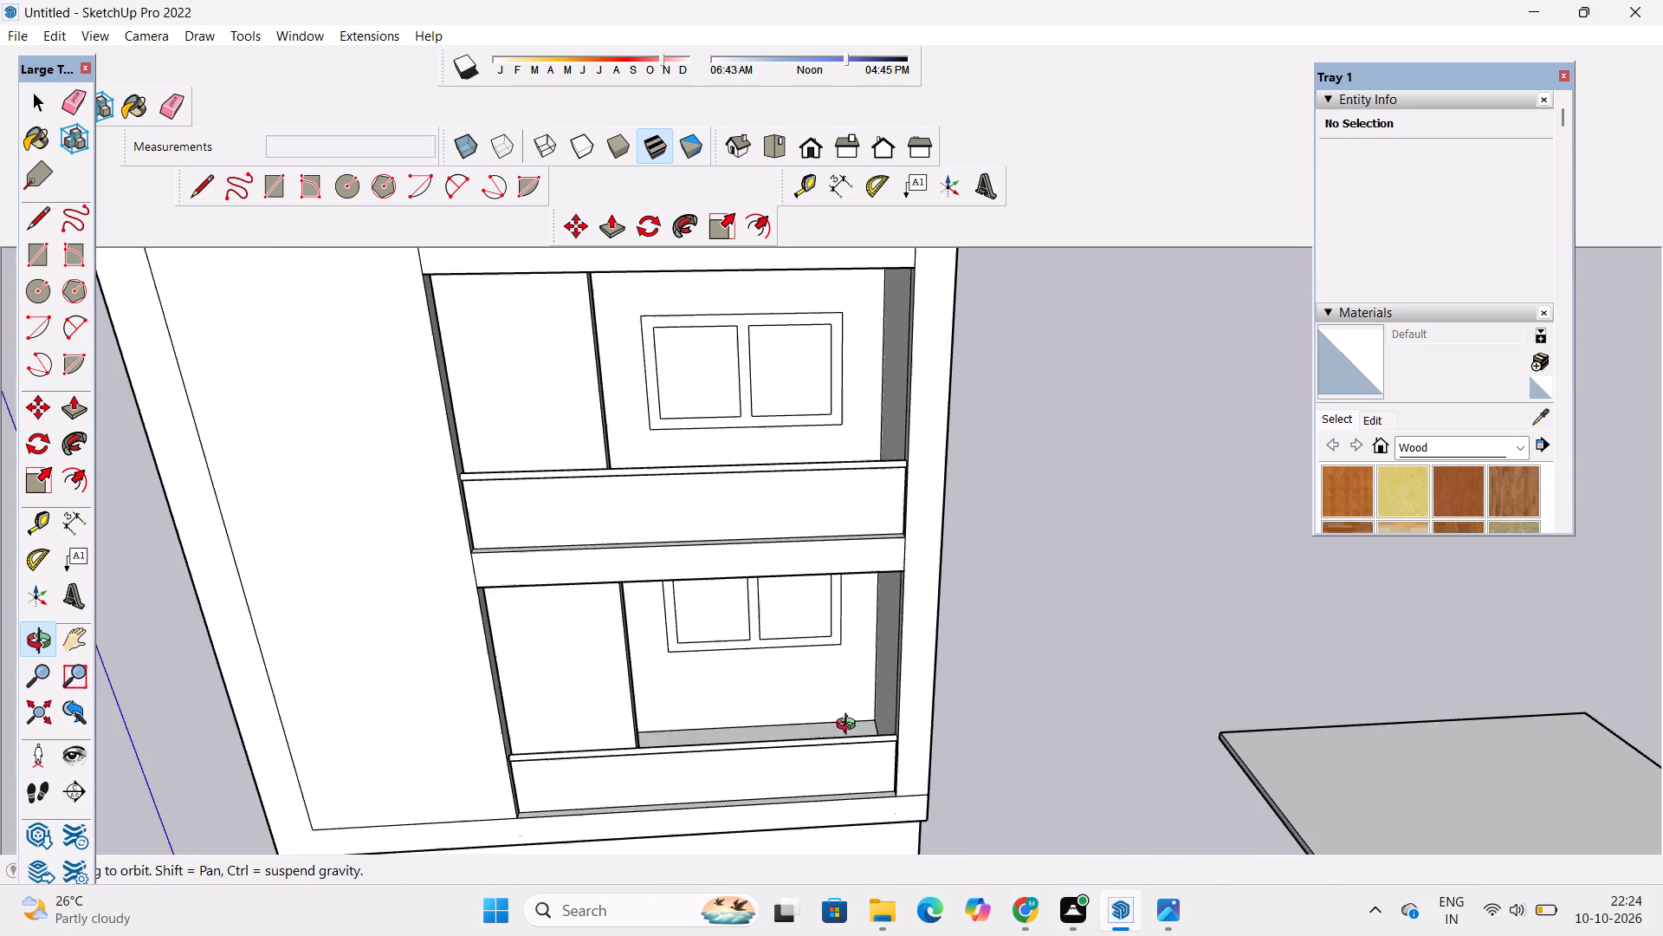
drag(865, 751, 823, 598)
scroll(812, 568, down, 3)
shift+drag(808, 577, 856, 740)
shift+scroll(857, 741, up, 1)
shift+drag(876, 770, 876, 748)
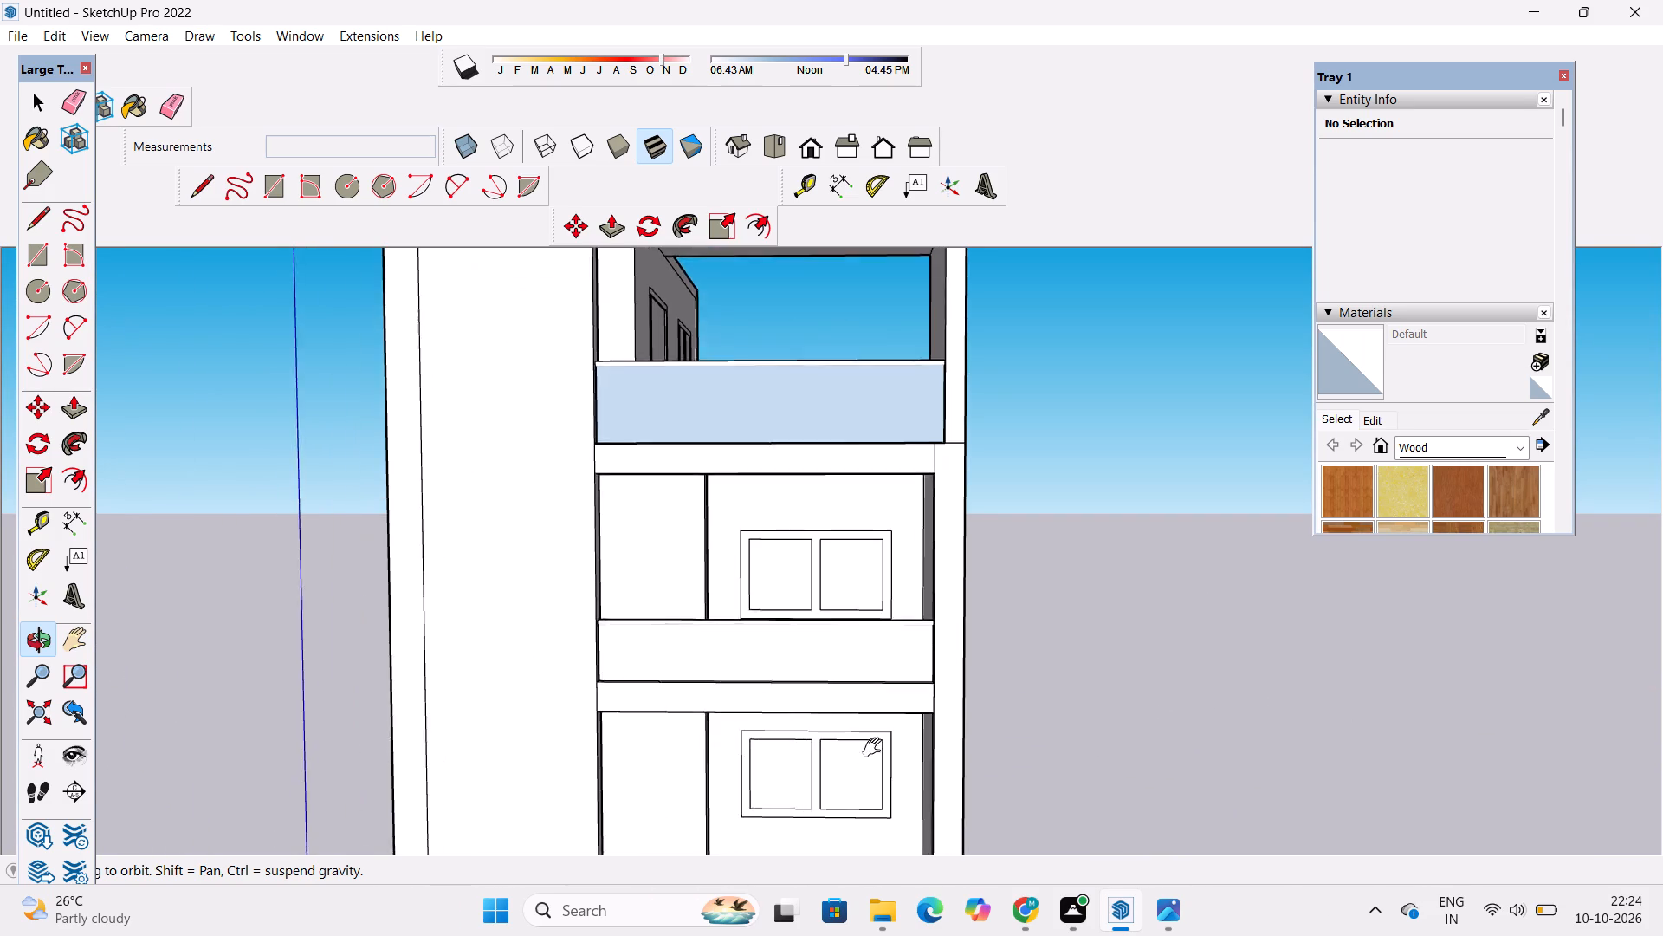
shift+drag(876, 748, 855, 610)
scroll(853, 607, up, 3)
drag(765, 666, 1145, 681)
scroll(1152, 663, down, 5)
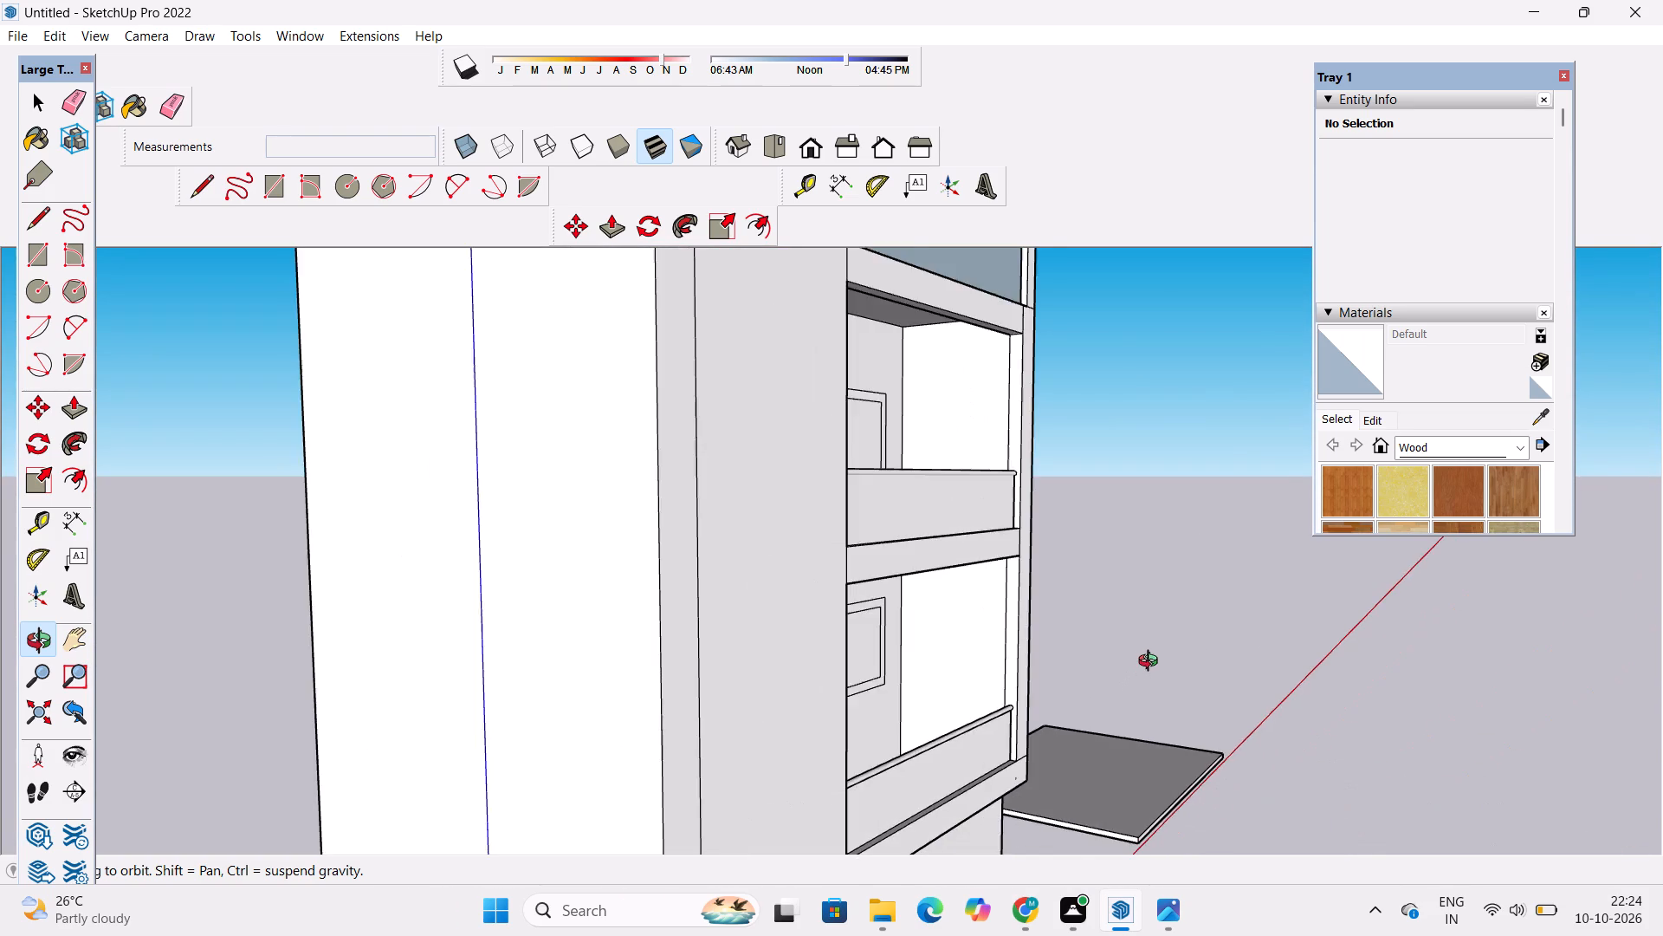
drag(1151, 663, 954, 723)
scroll(948, 718, down, 4)
drag(1033, 715, 875, 736)
scroll(851, 719, down, 3)
shift+drag(1019, 753, 986, 757)
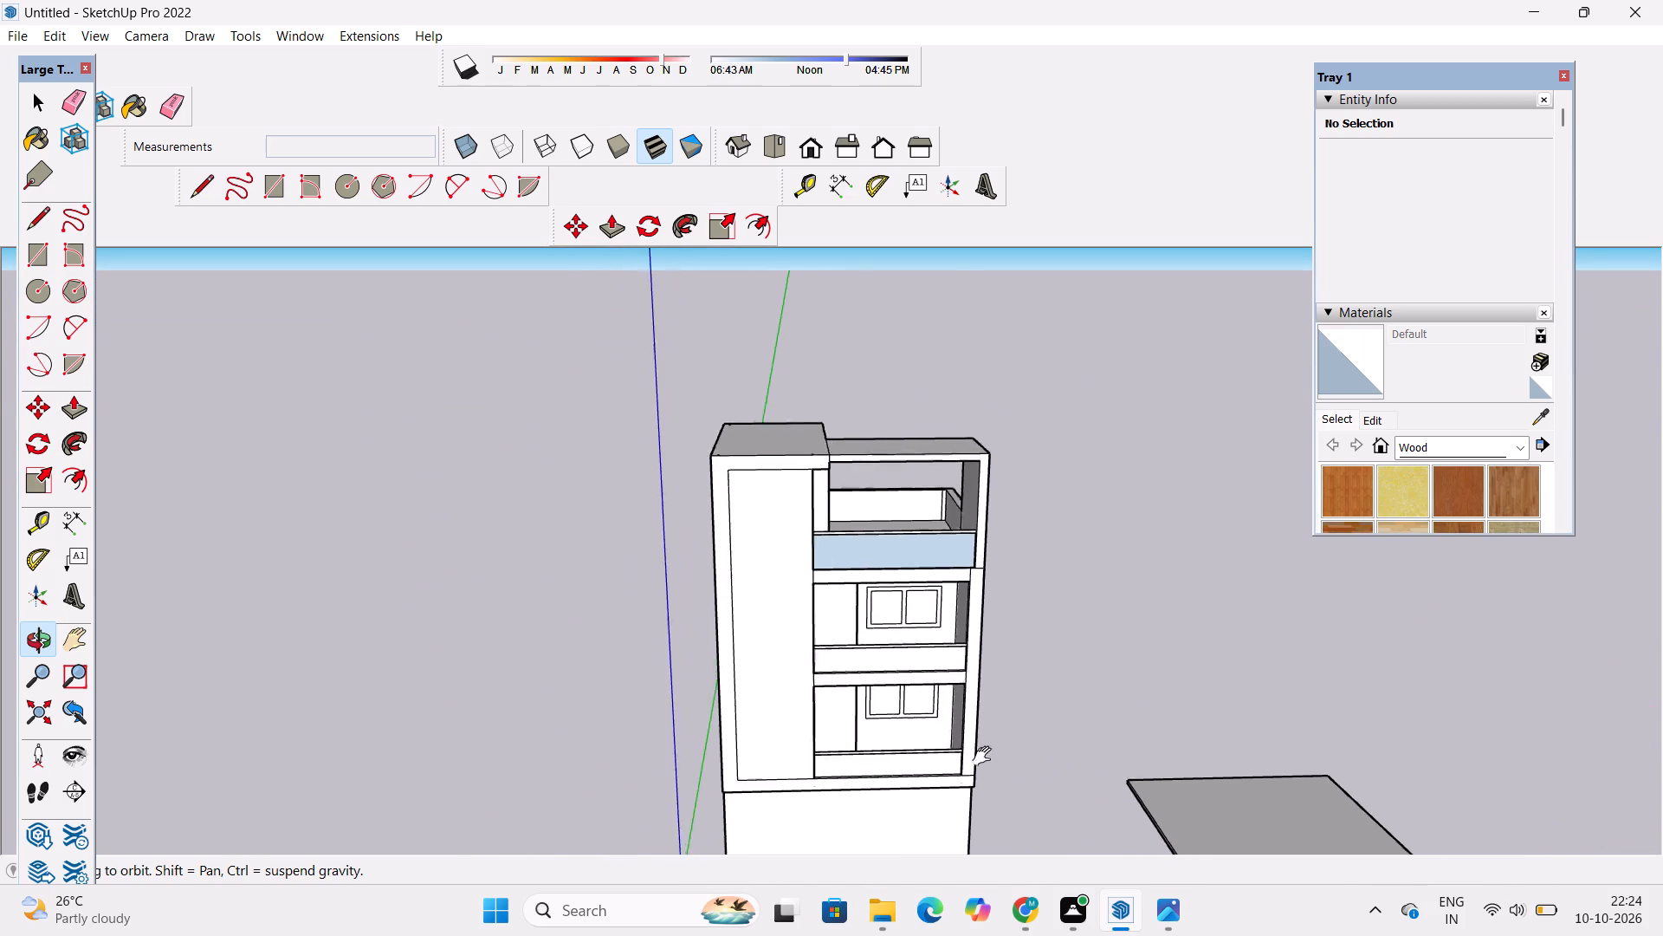
shift+drag(986, 757, 720, 760)
scroll(767, 735, up, 3)
scroll(767, 735, down, 3)
shift+drag(769, 737, 789, 704)
drag(858, 704, 922, 701)
drag(767, 757, 918, 763)
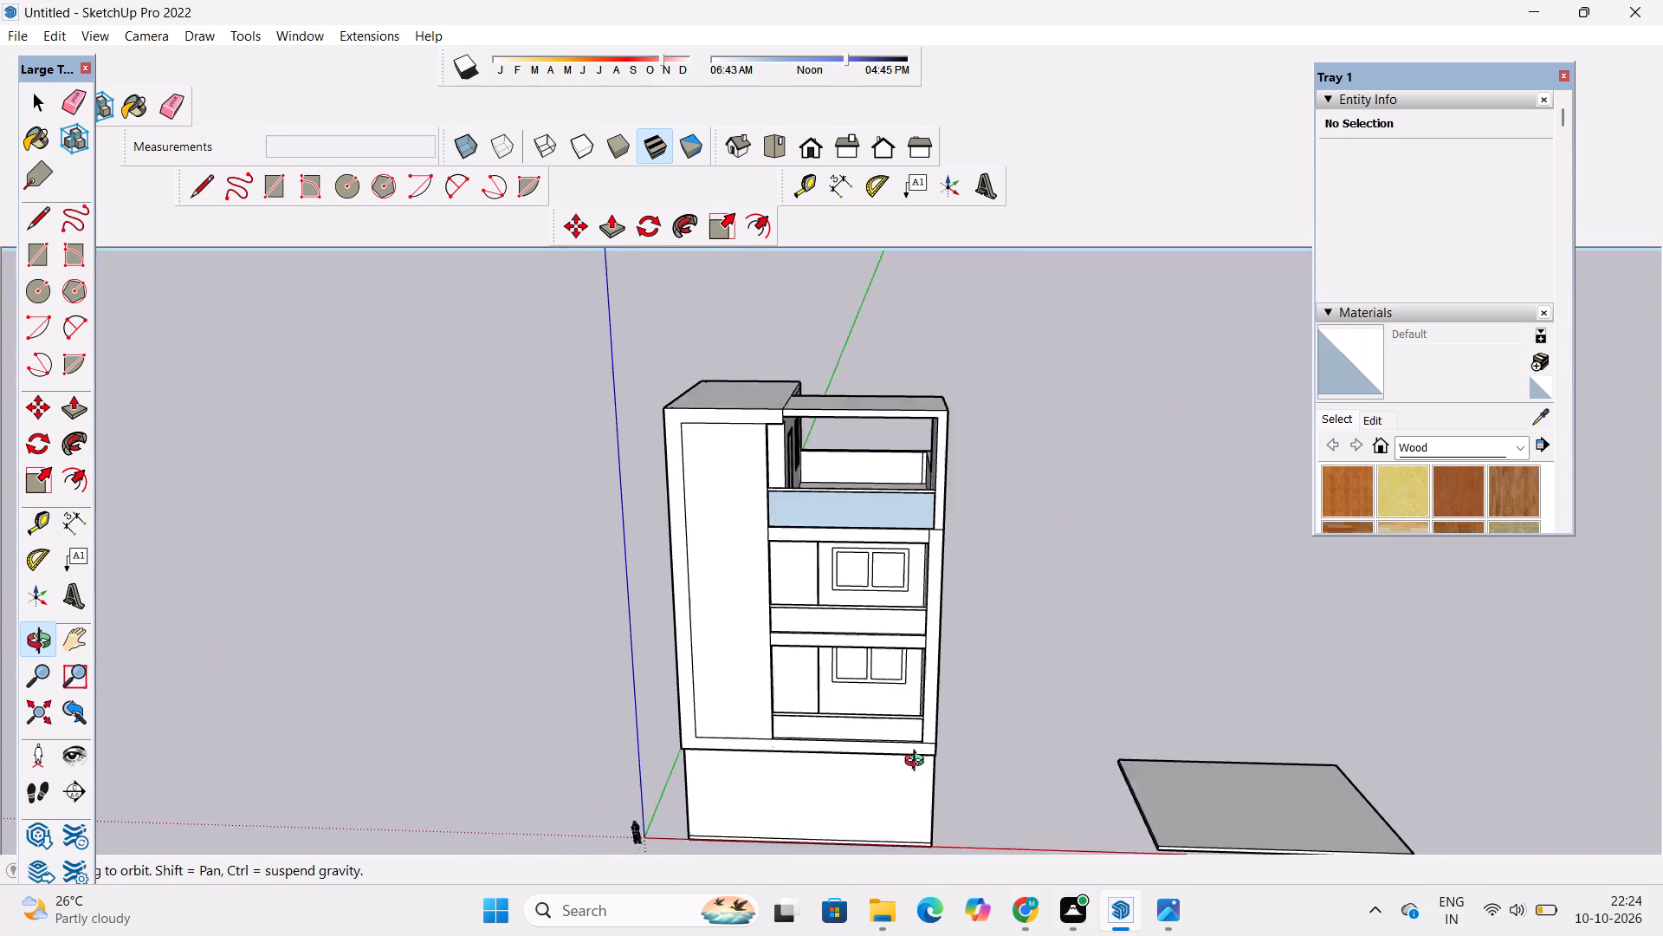
drag(918, 763, 934, 761)
shift+drag(918, 732, 918, 751)
drag(929, 773, 929, 747)
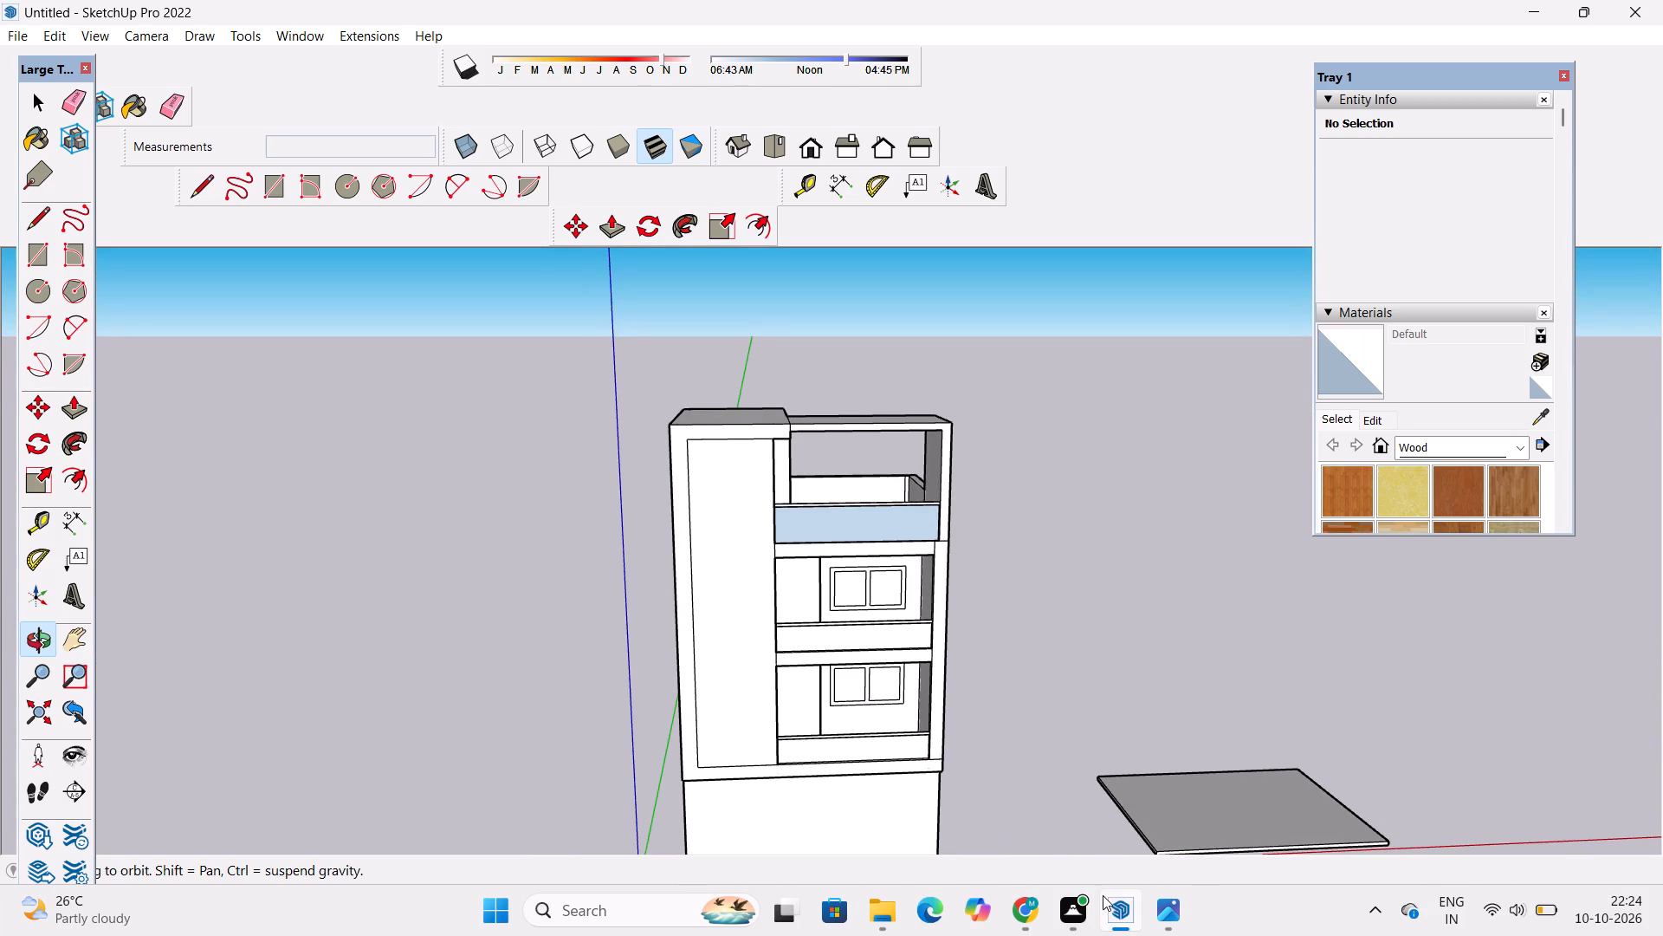
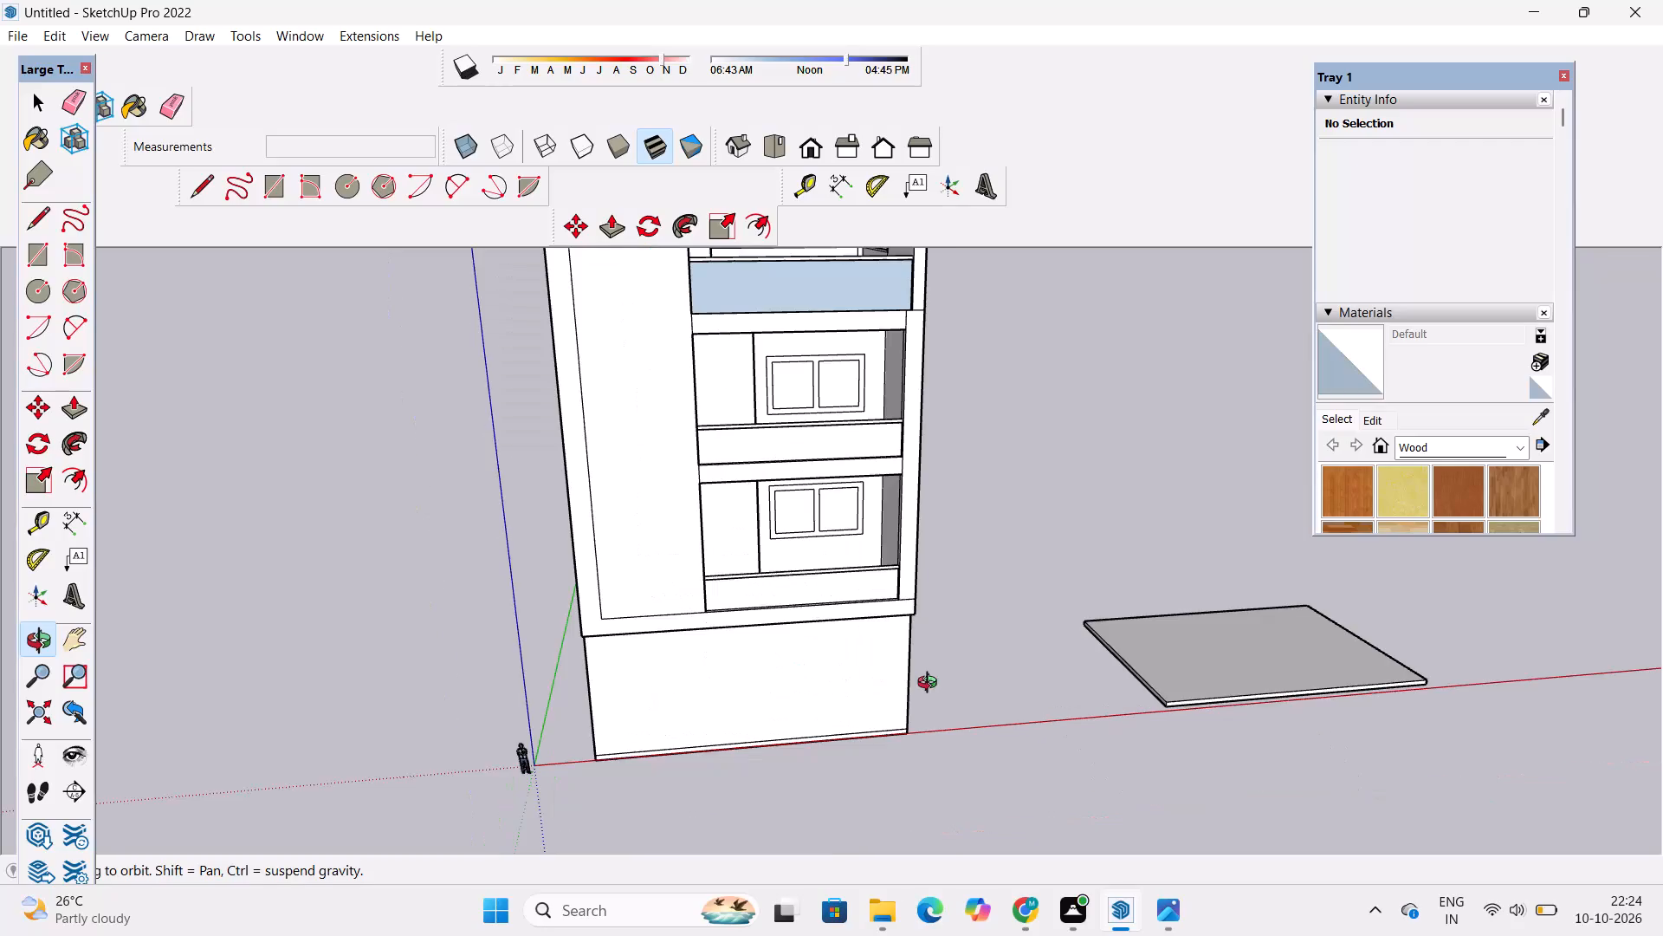
Examine the front facade and adjoining side wall, looking closely at the lower two balconies and their solid front panels.
scroll(934, 668, down, 5)
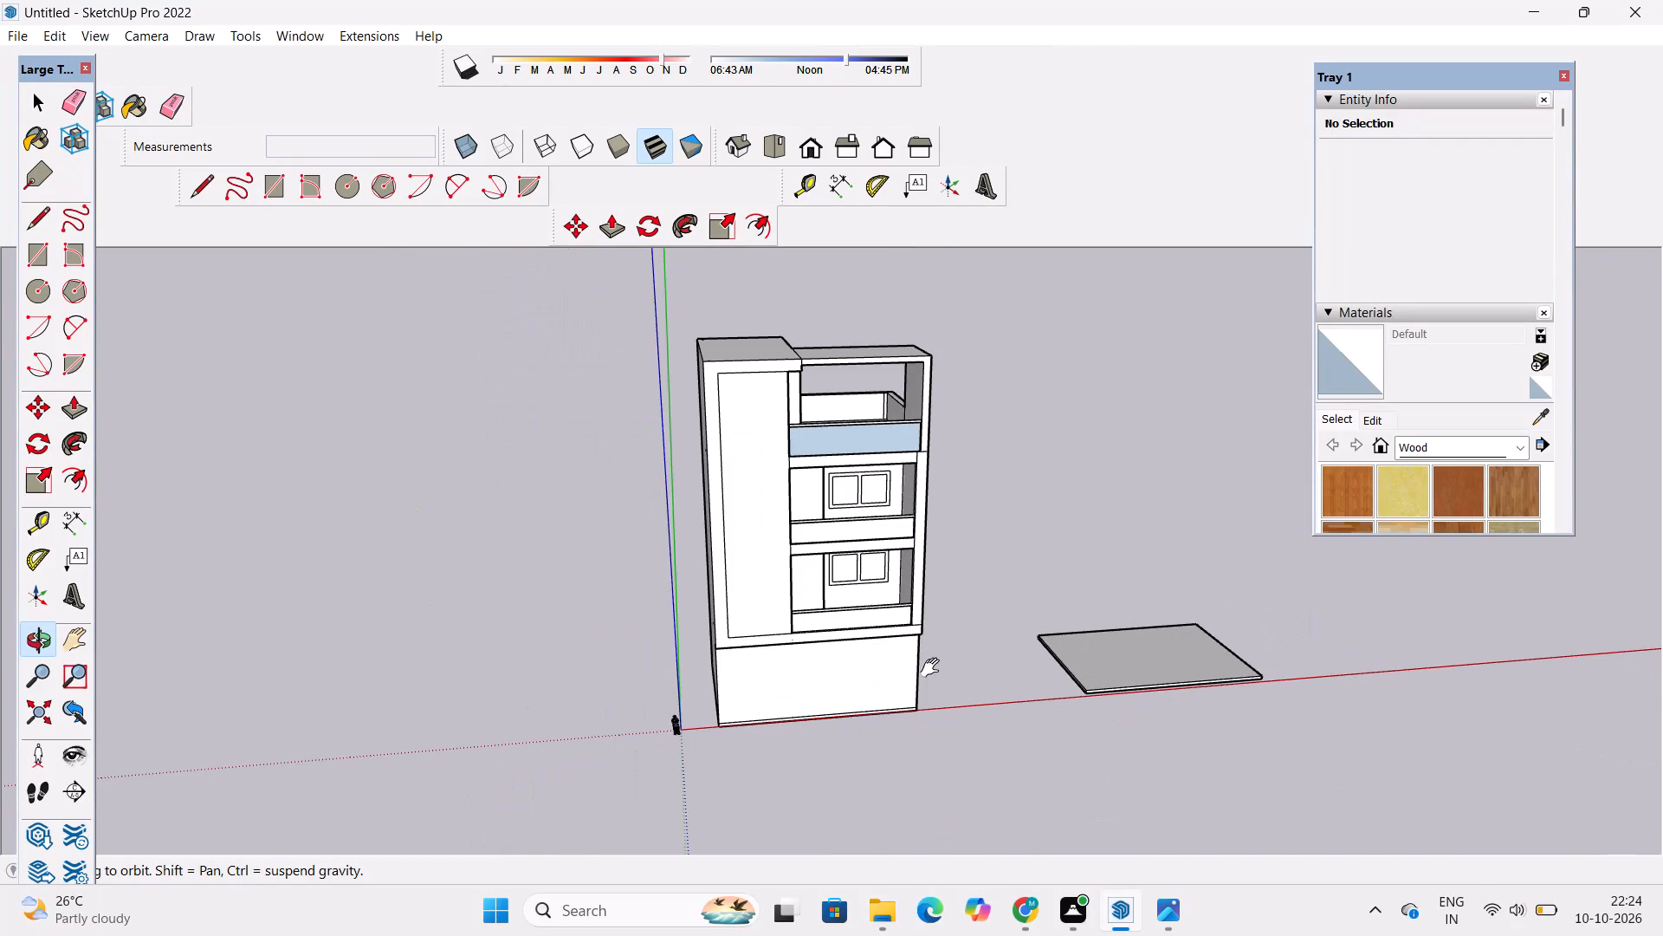
shift+drag(935, 657, 885, 731)
shift+drag(885, 731, 780, 733)
drag(815, 712, 661, 712)
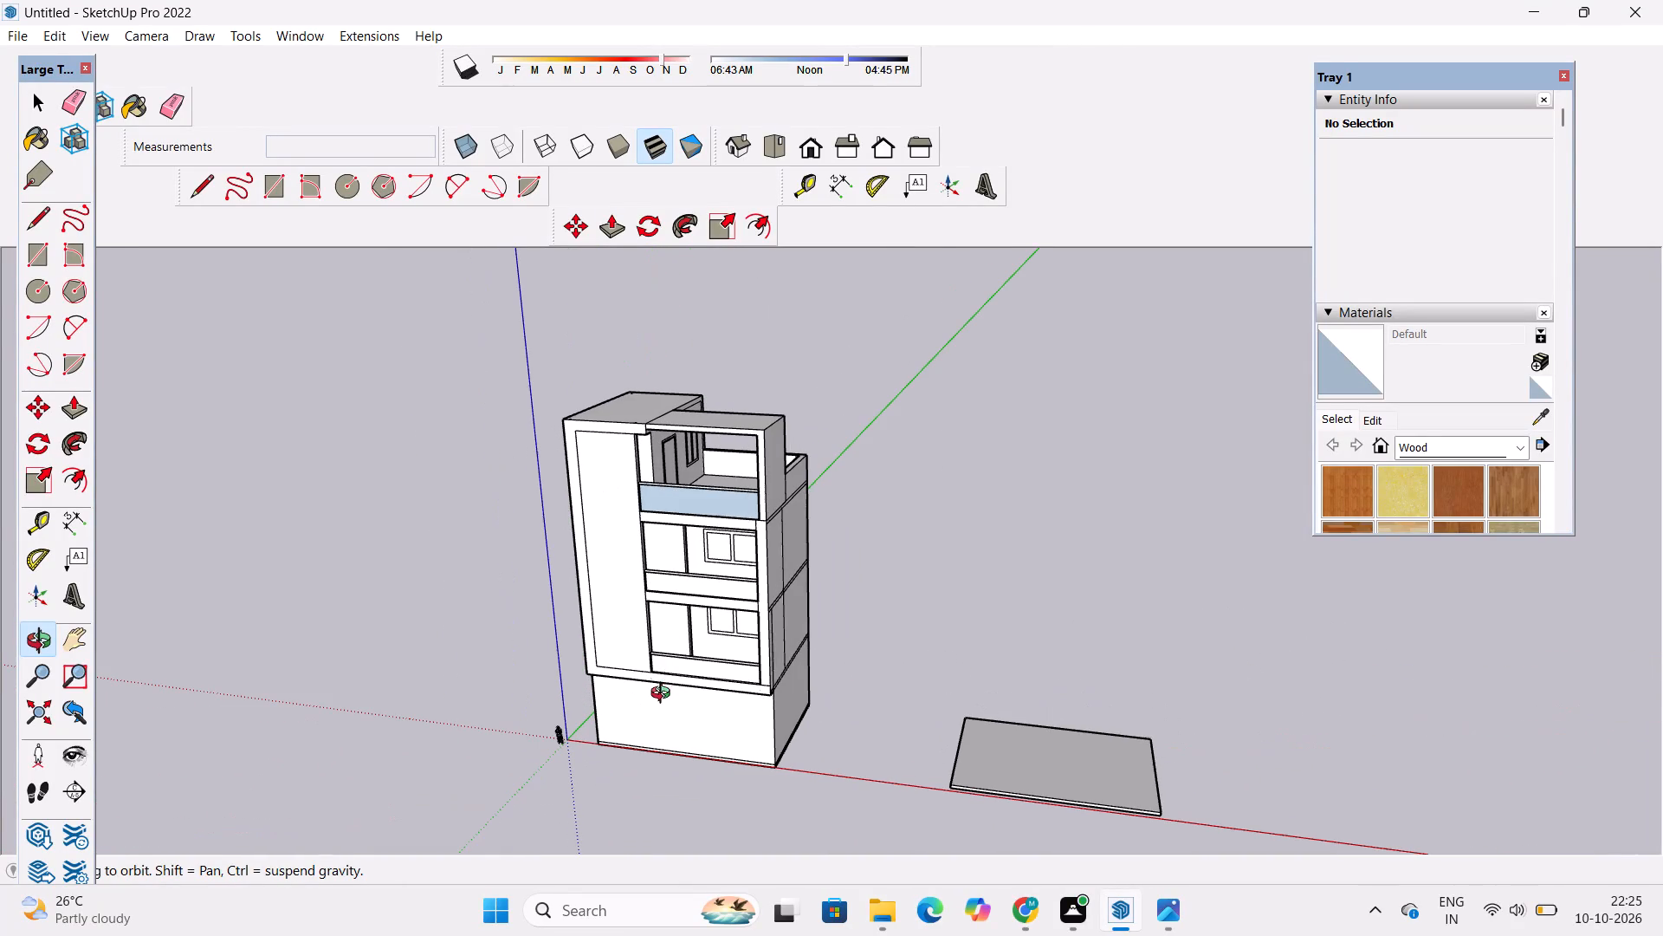
shift+click(666, 691)
drag(652, 642, 735, 655)
drag(737, 655, 777, 691)
scroll(777, 727, up, 9)
shift+drag(777, 727, 777, 679)
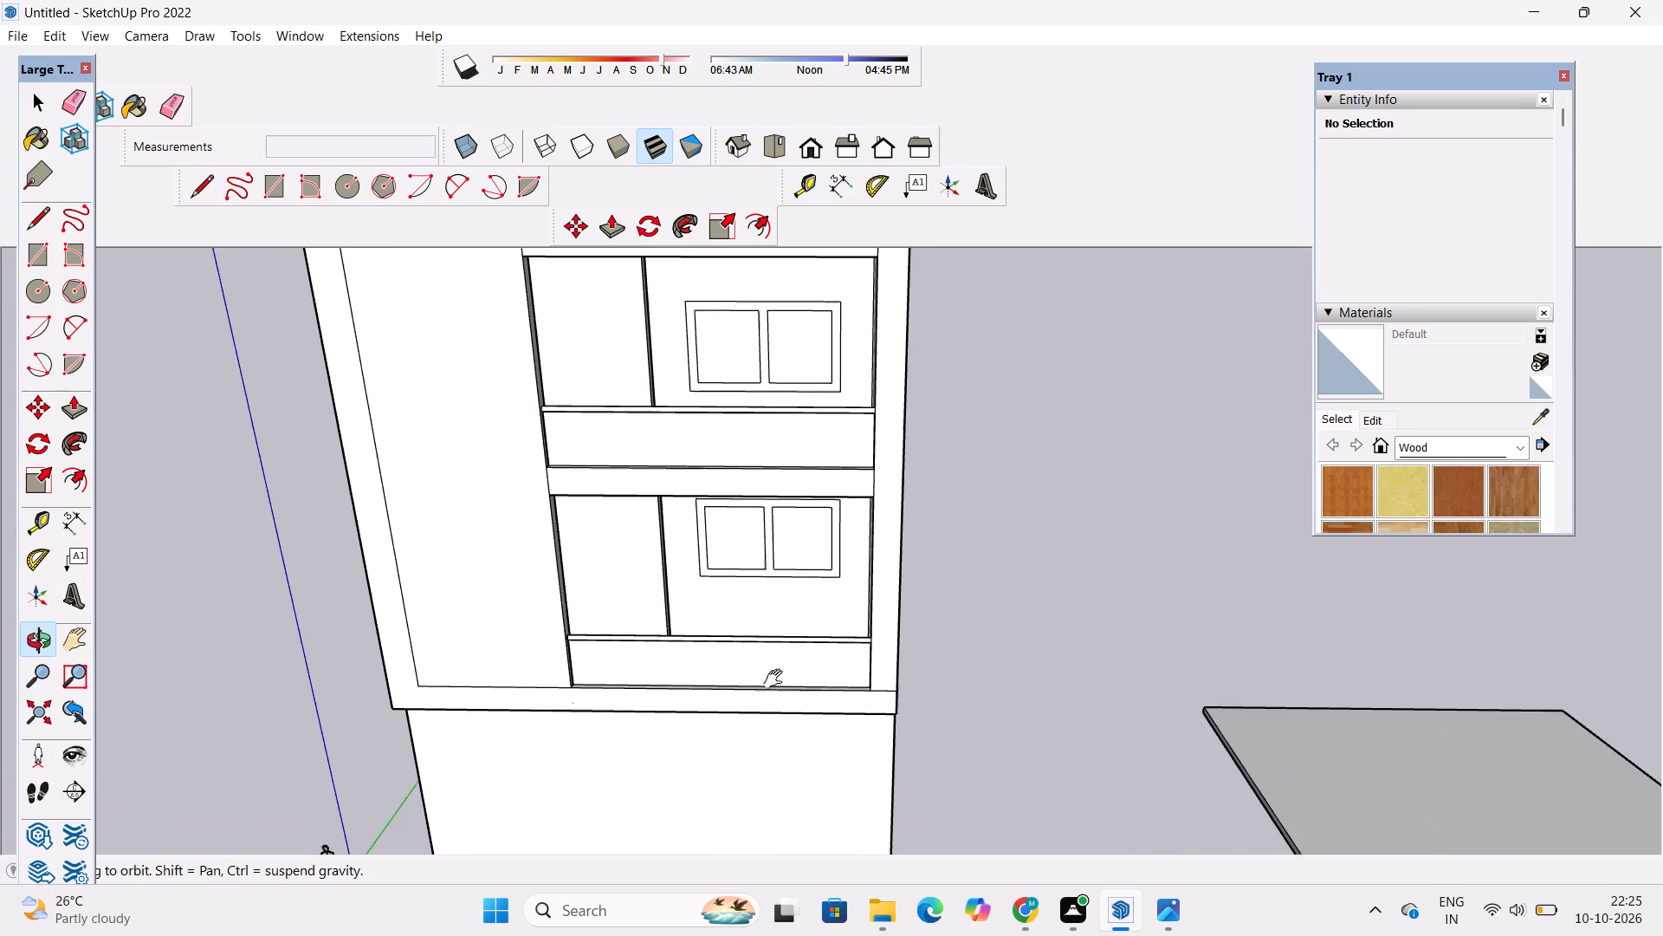
drag(773, 679, 809, 668)
scroll(807, 661, down, 3)
shift+drag(801, 648, 776, 705)
scroll(776, 705, up, 4)
drag(776, 717, 799, 690)
click(802, 687)
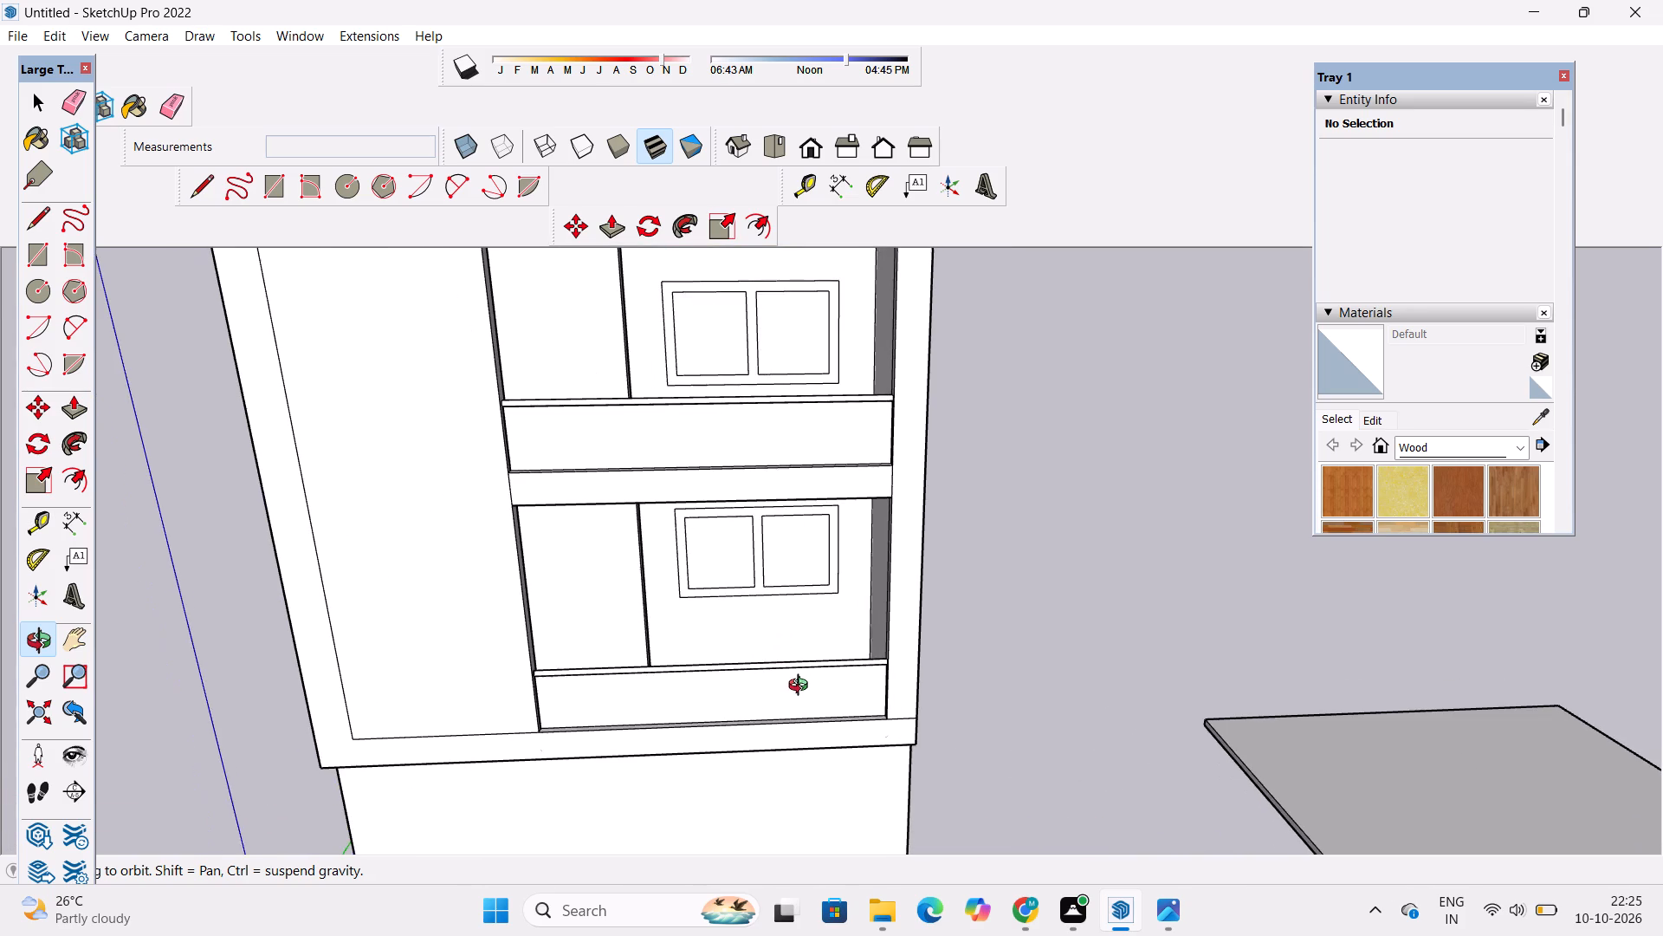
Paint the front panels of all three balcony levels with Translucent Glass Gray from the Glass and Mirrors collection.
key(space)
scroll(901, 601, down, 3)
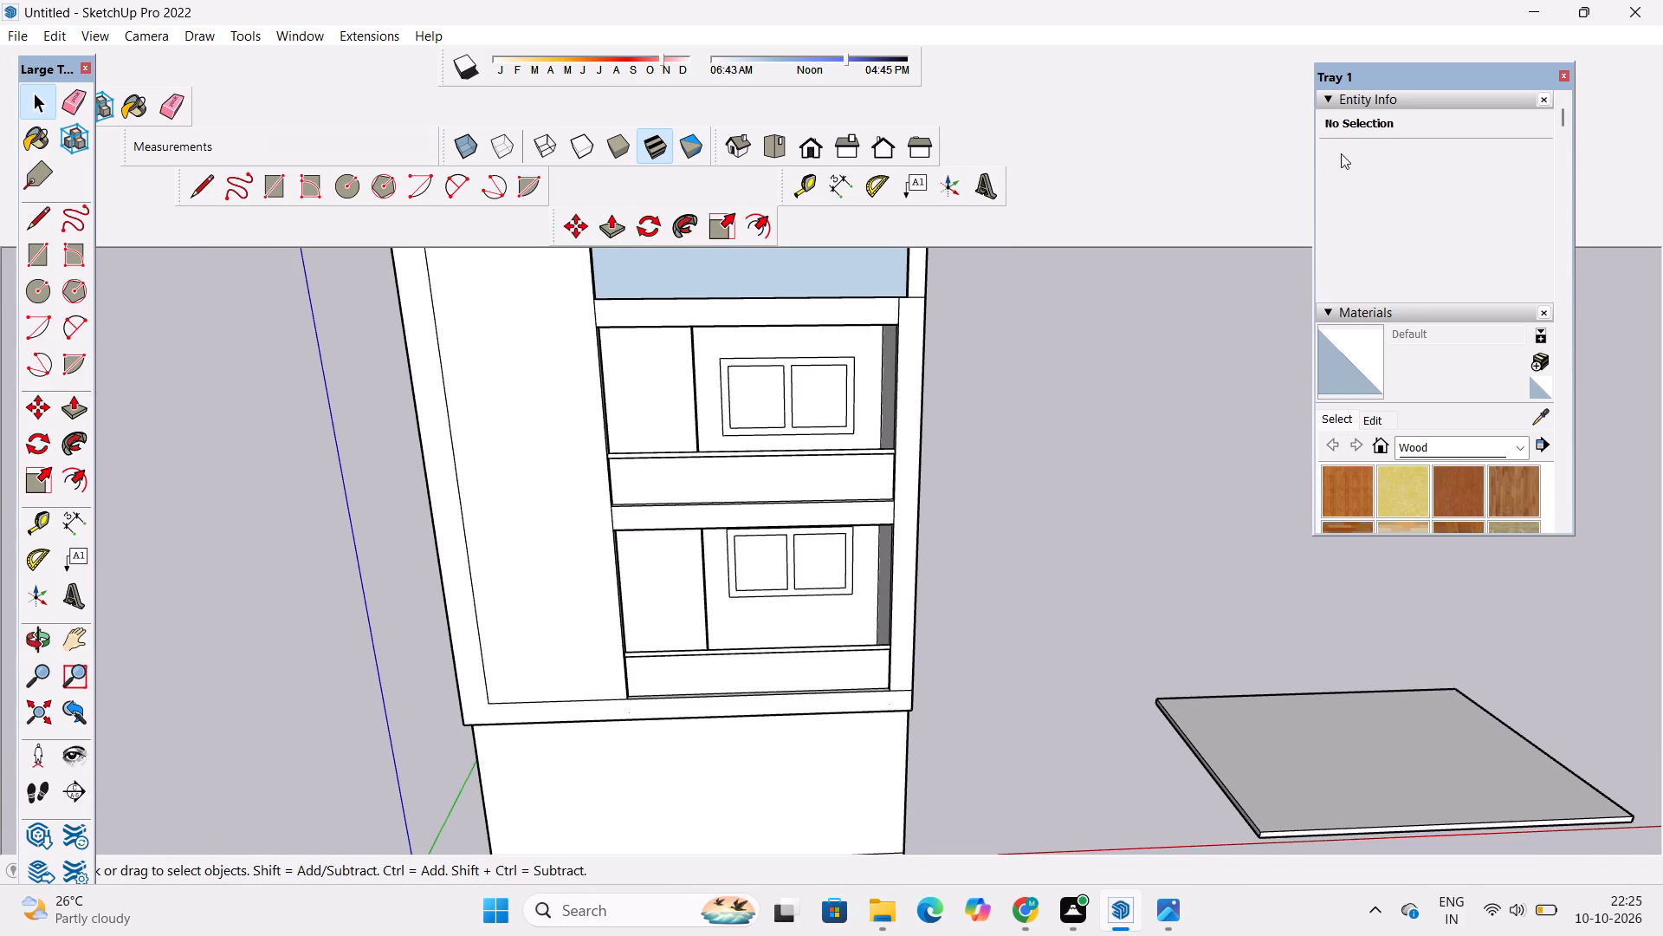
click(1369, 306)
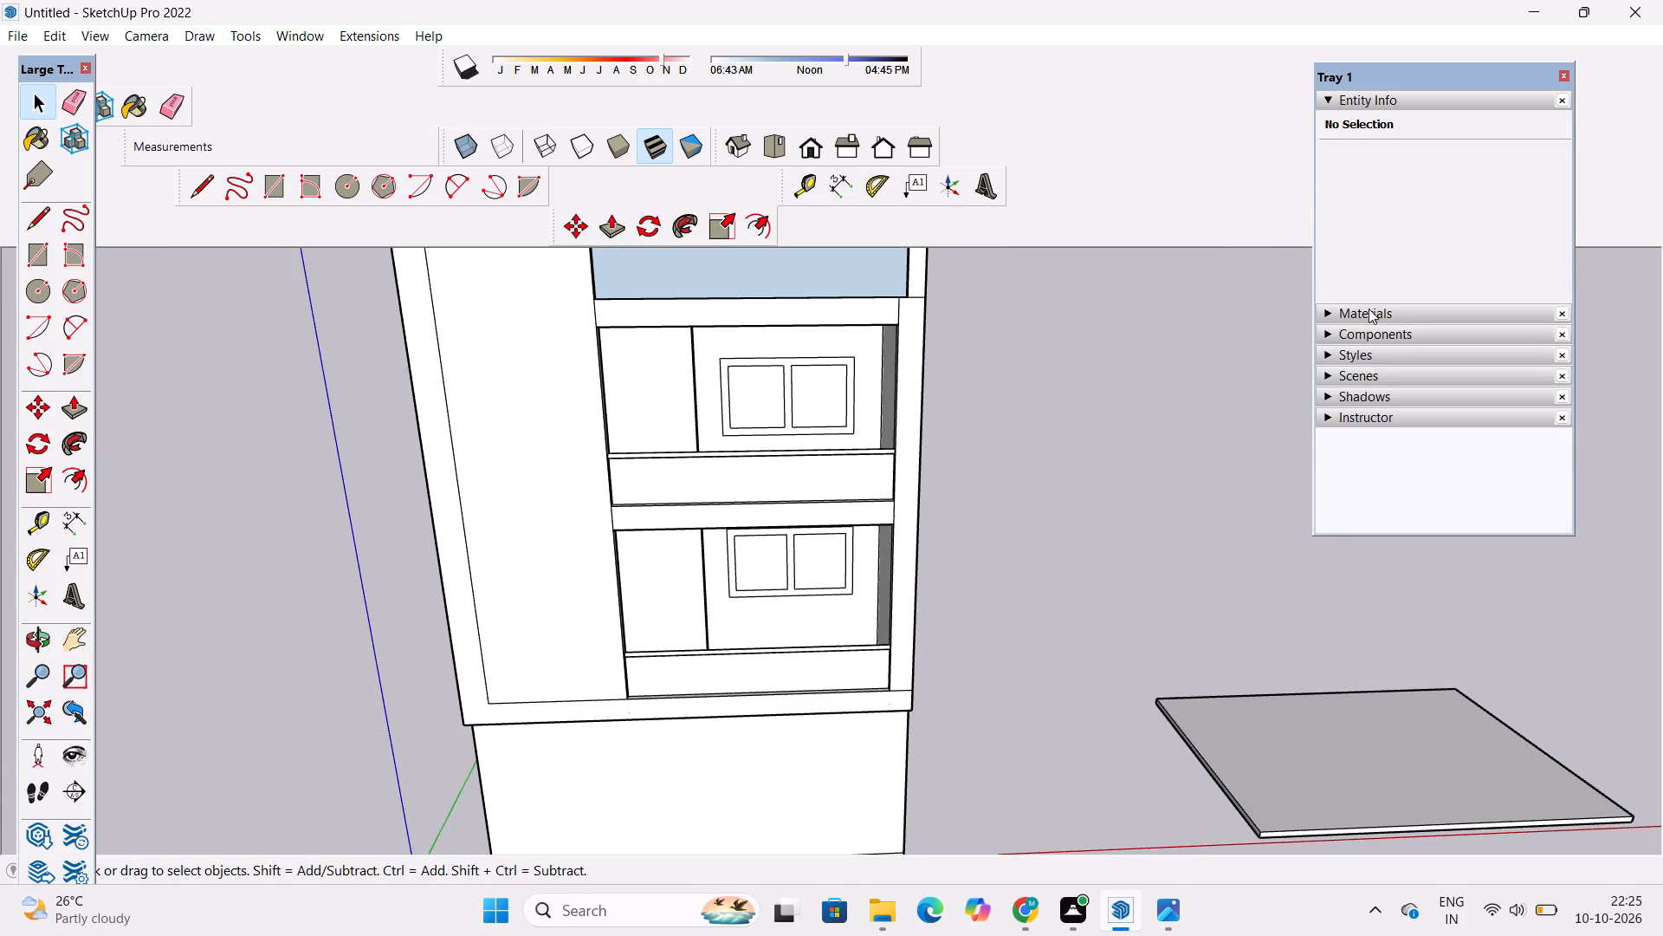
click(1374, 315)
scroll(1392, 234, down, 2)
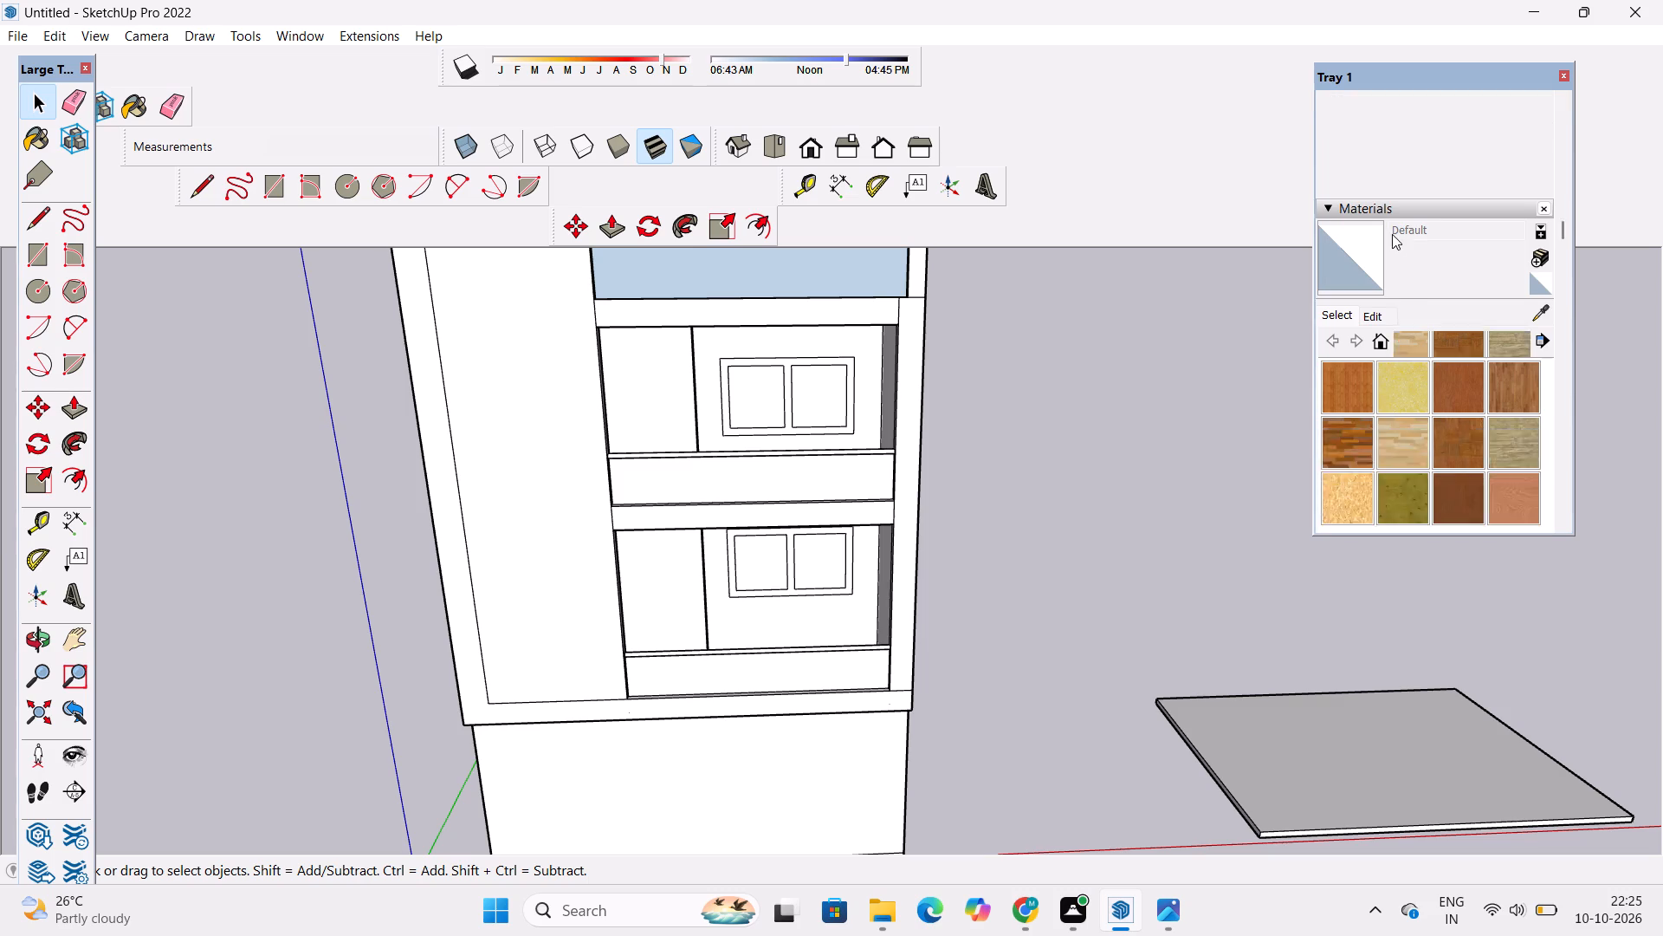
click(1408, 233)
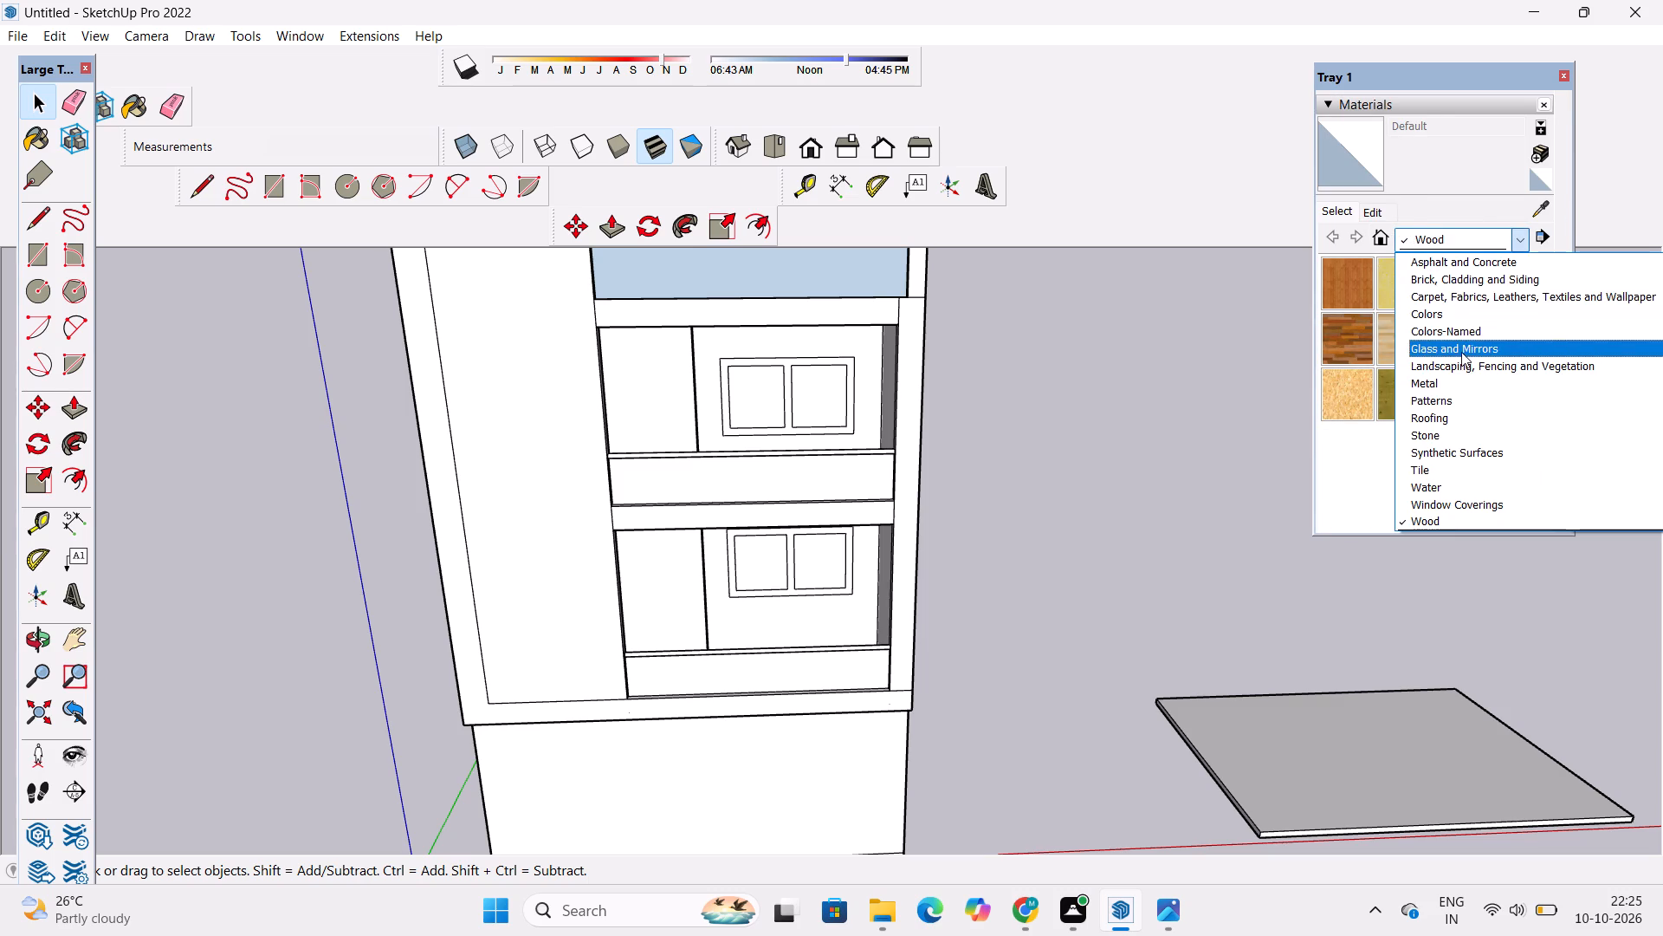
click(1461, 352)
click(1514, 347)
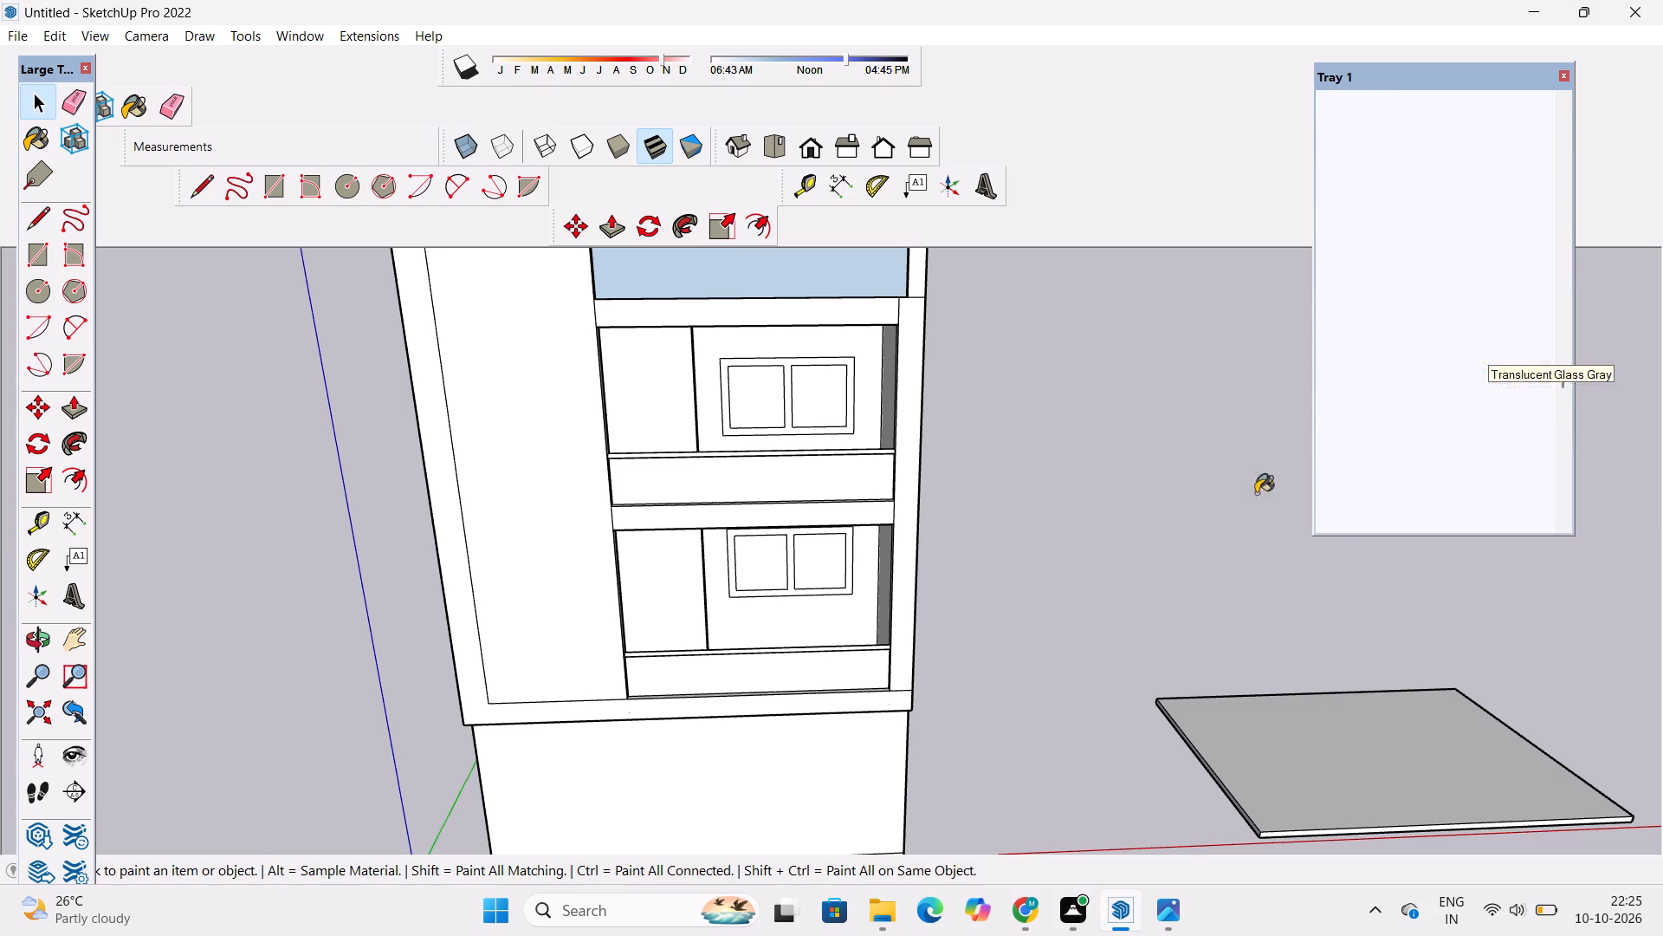
scroll(844, 644, up, 4)
click(841, 677)
scroll(838, 669, down, 5)
scroll(843, 548, up, 5)
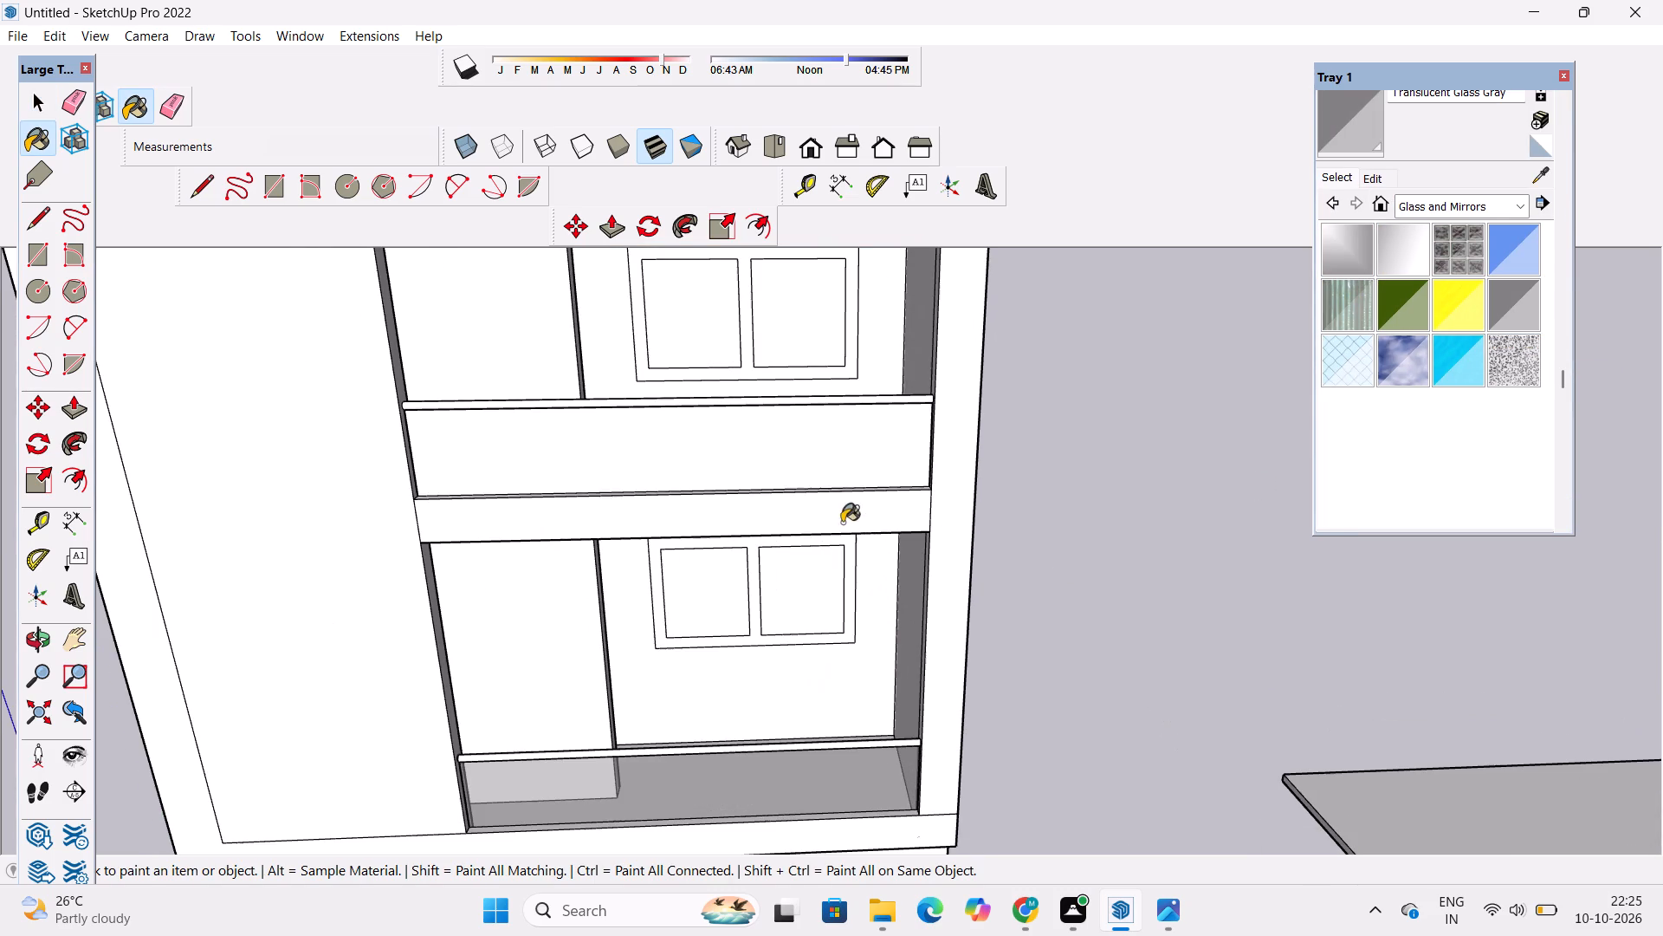
click(850, 452)
scroll(812, 603, down, 5)
click(848, 319)
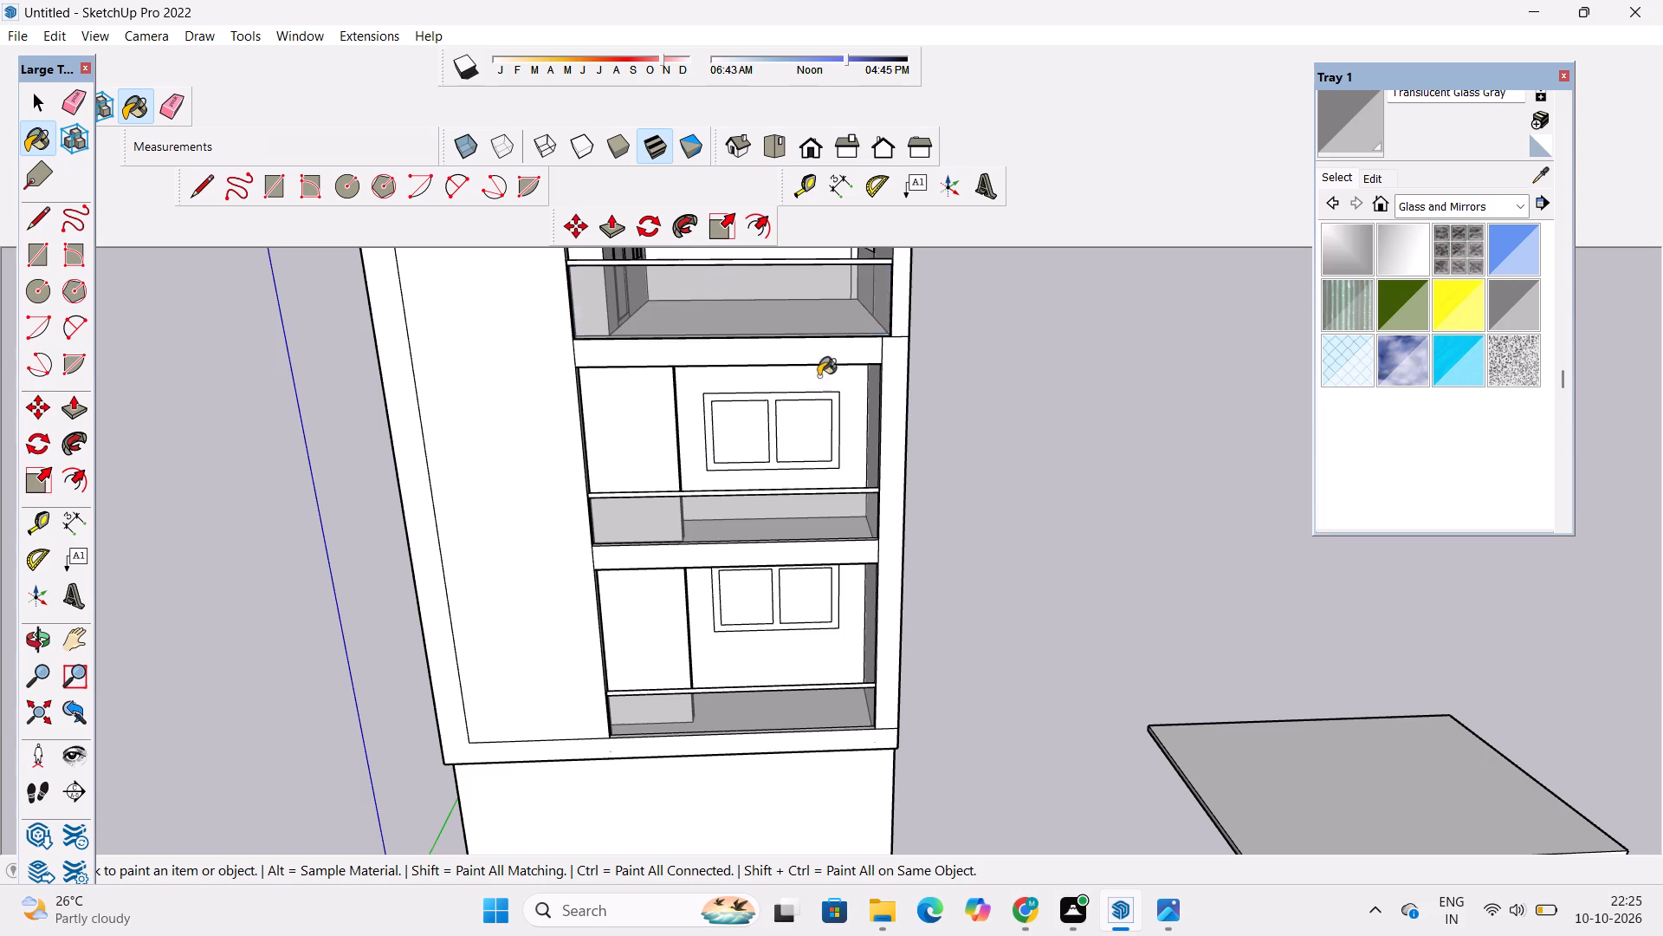
Erase the leftover vertical edges on the building's side wall, including the short piece within the floor band.
scroll(778, 582, down, 3)
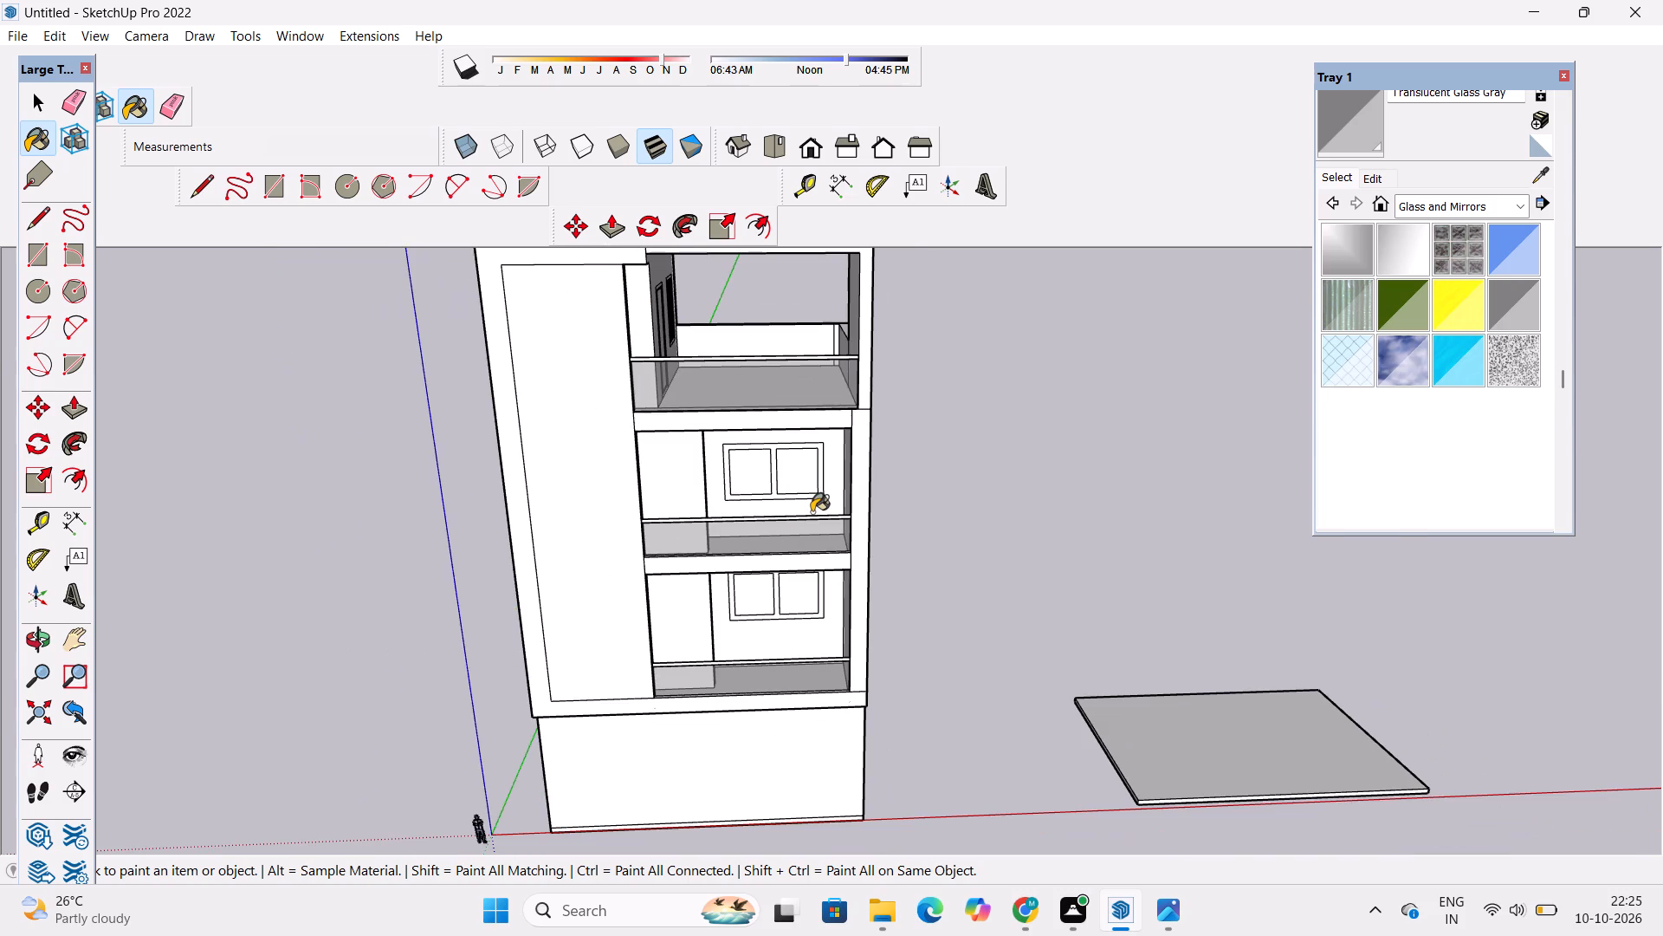
key(o)
scroll(732, 523, down, 2)
shift+drag(731, 513, 747, 604)
drag(948, 551, 590, 591)
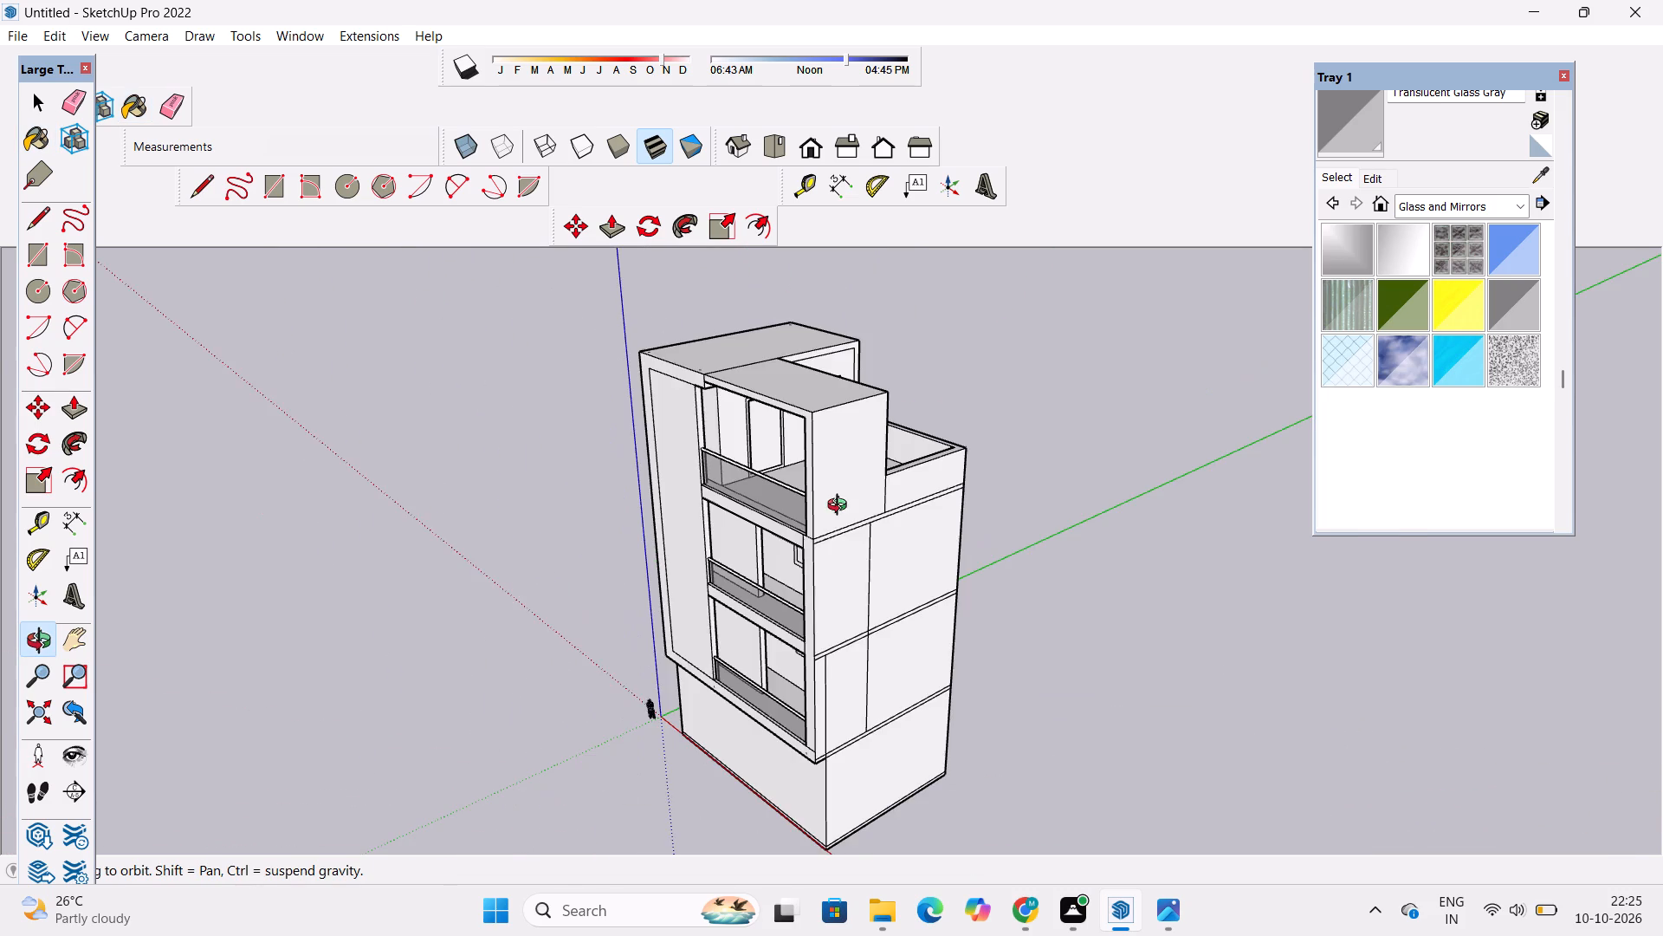
scroll(841, 507, up, 2)
drag(932, 518, 744, 523)
scroll(808, 615, up, 5)
shift+drag(862, 642, 799, 572)
drag(798, 570, 825, 596)
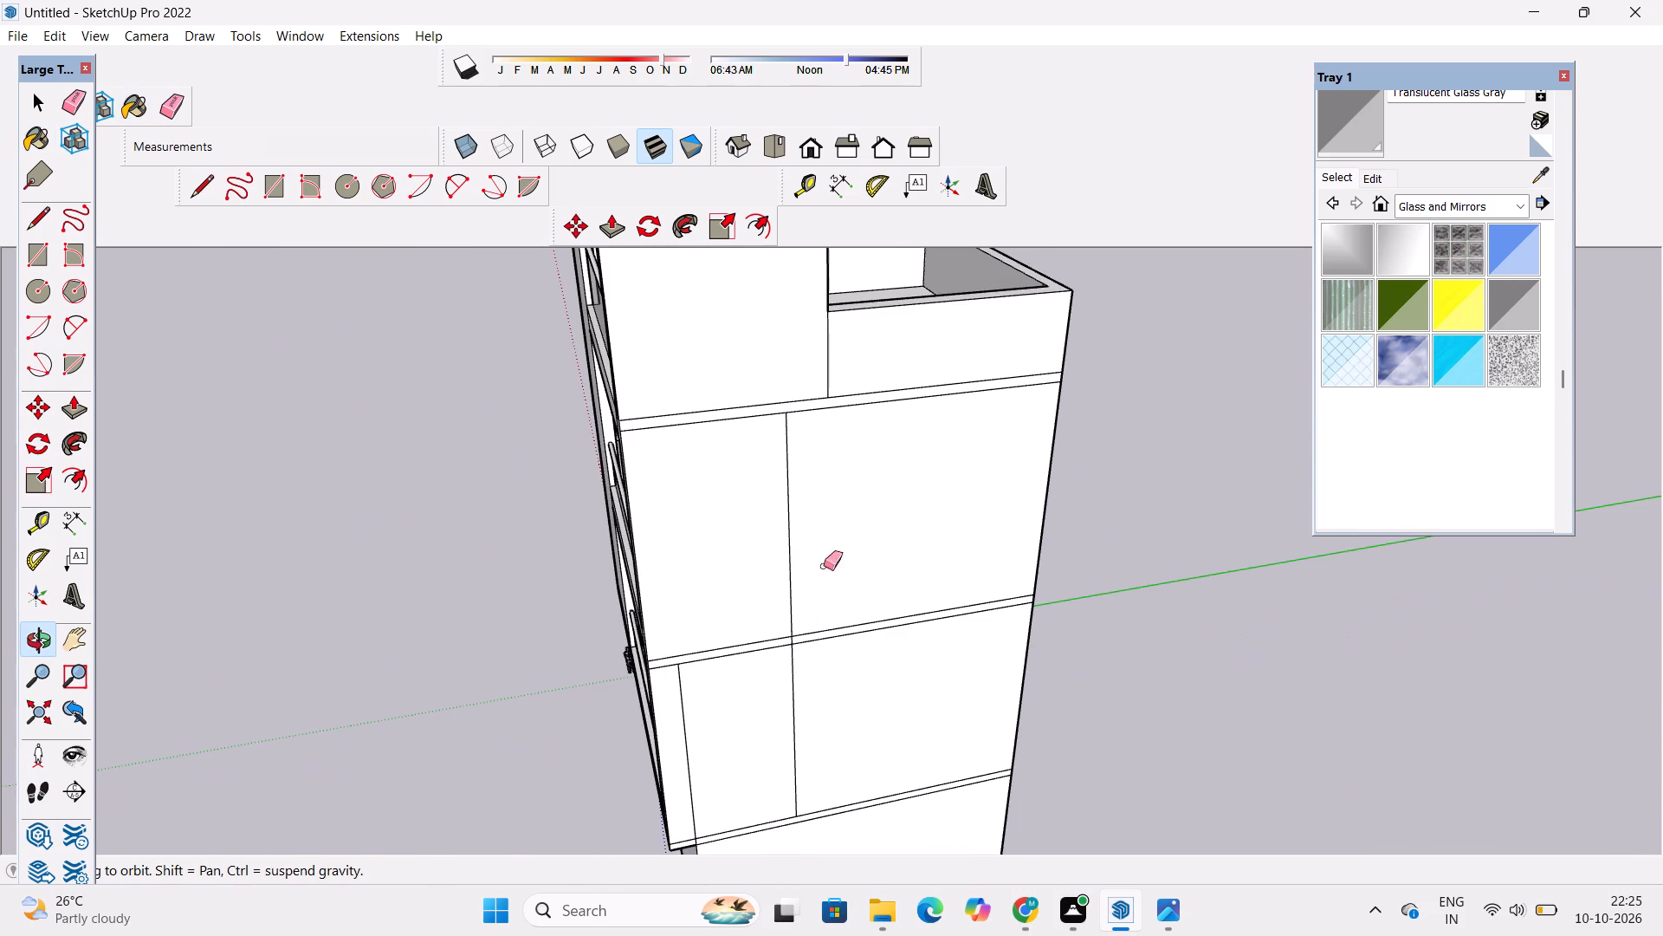
key(e)
drag(821, 518, 781, 550)
scroll(864, 435, down, 4)
scroll(851, 654, up, 3)
drag(840, 633, 787, 674)
scroll(719, 667, up, 1)
drag(711, 609, 705, 627)
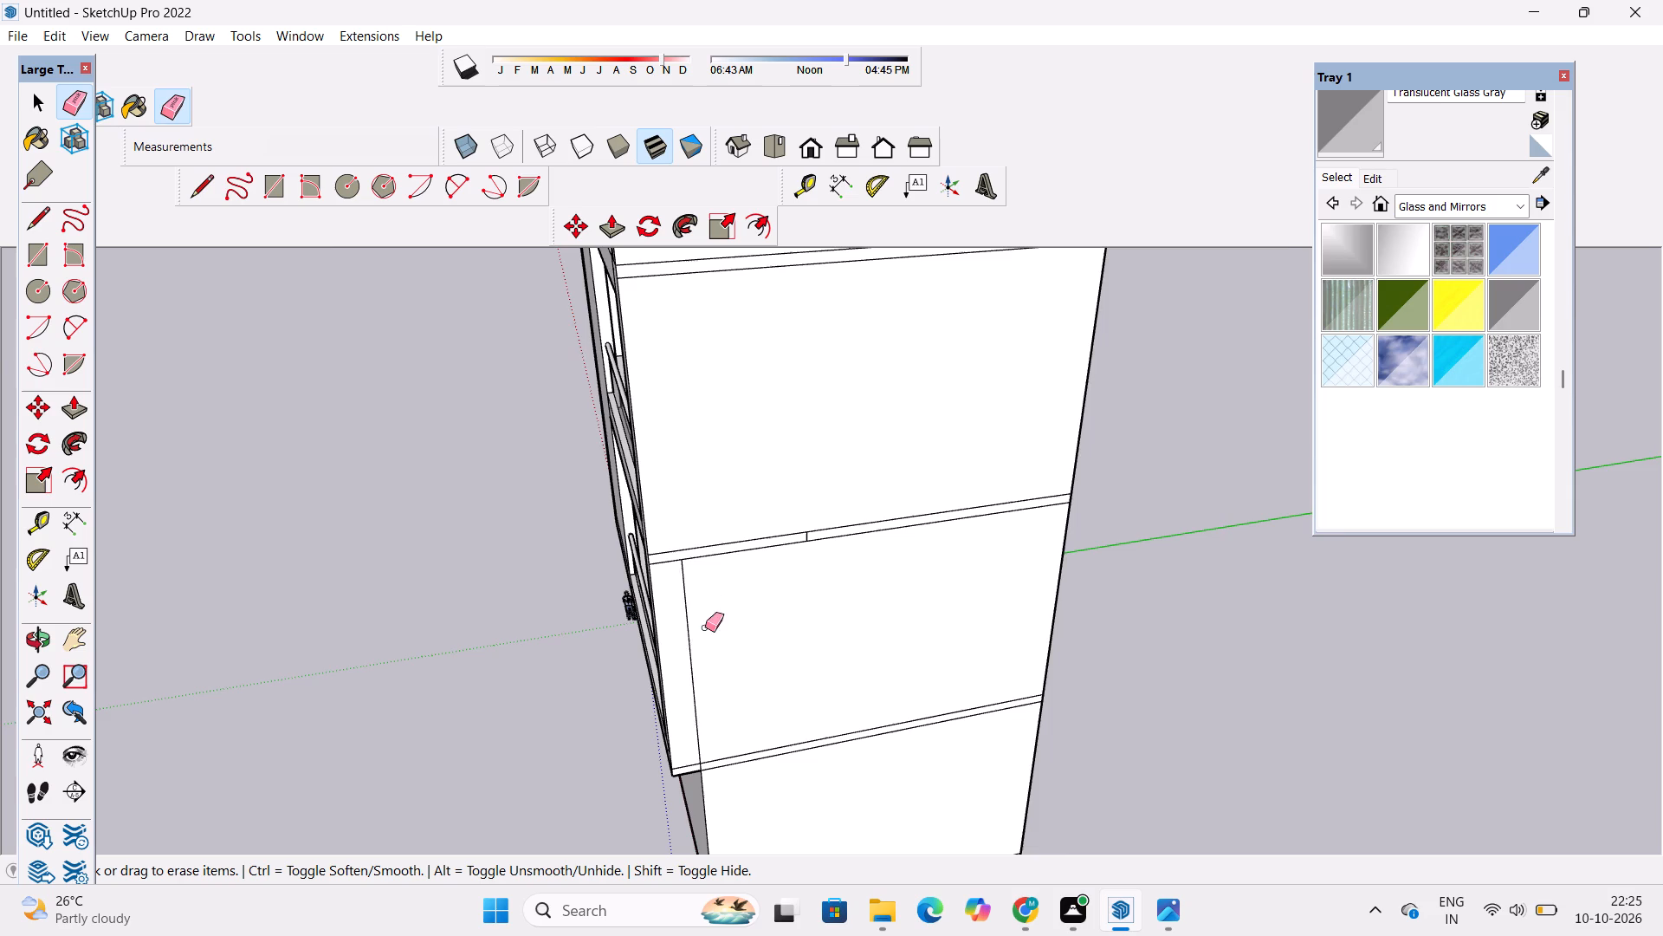
drag(705, 627, 686, 679)
scroll(804, 571, up, 9)
click(817, 504)
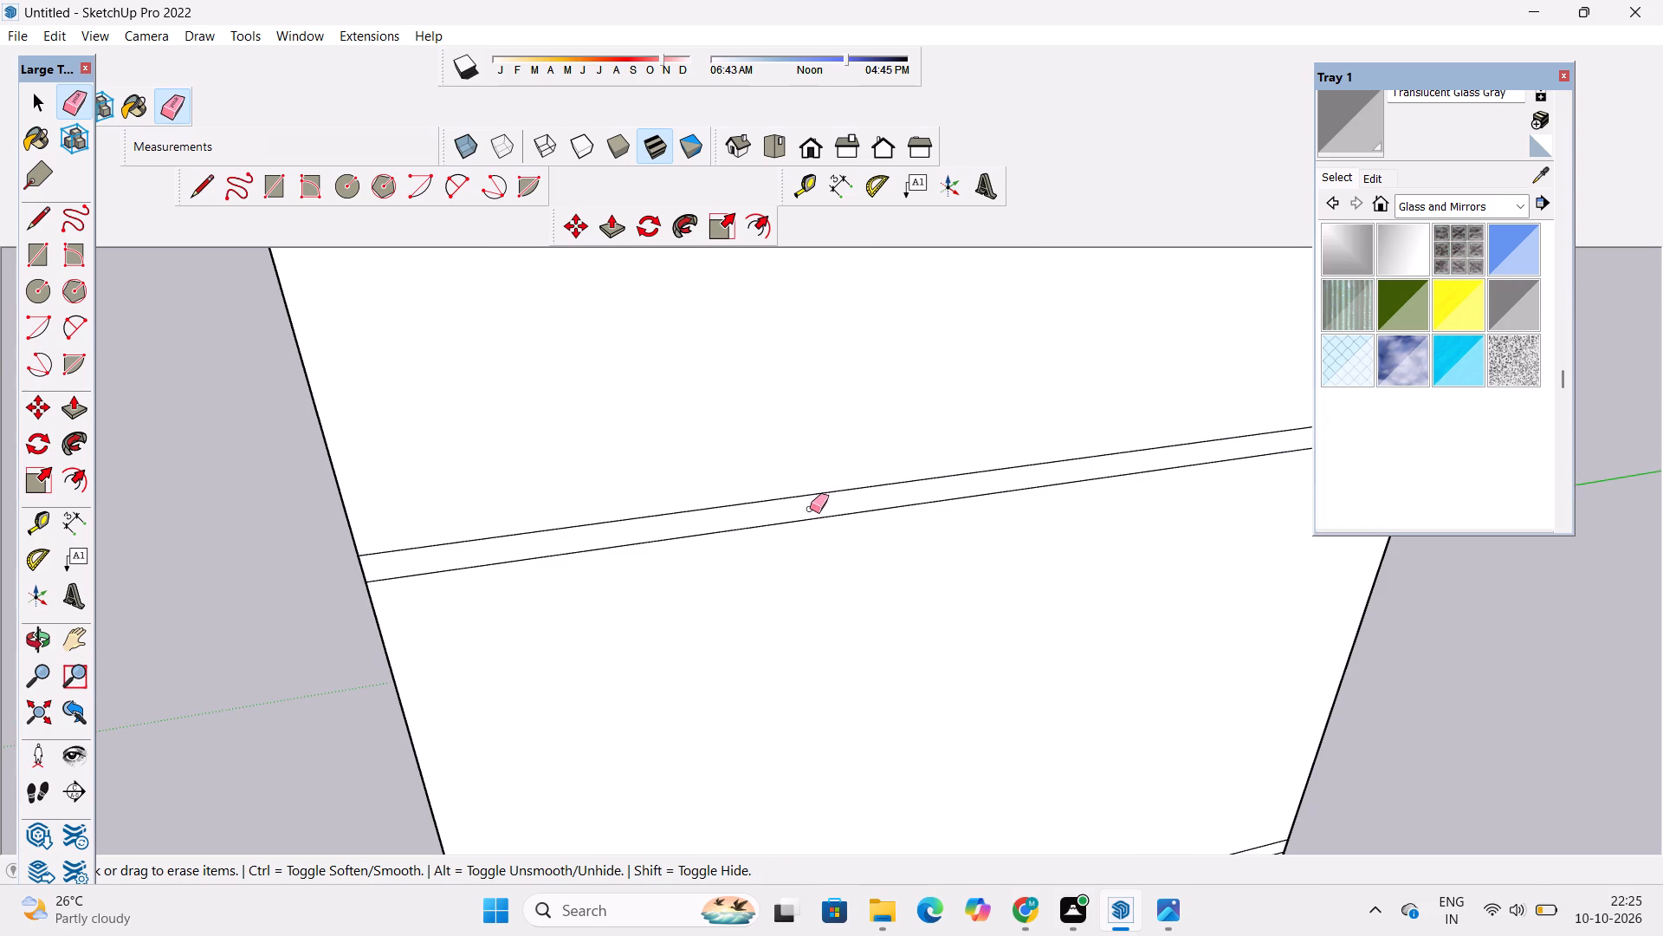
Examine the facade with its glass balcony panels from the front, the side and above, including the cleaned side wall.
key(o)
scroll(768, 495, down, 5)
drag(643, 552, 915, 555)
scroll(989, 510, down, 5)
drag(794, 598, 969, 581)
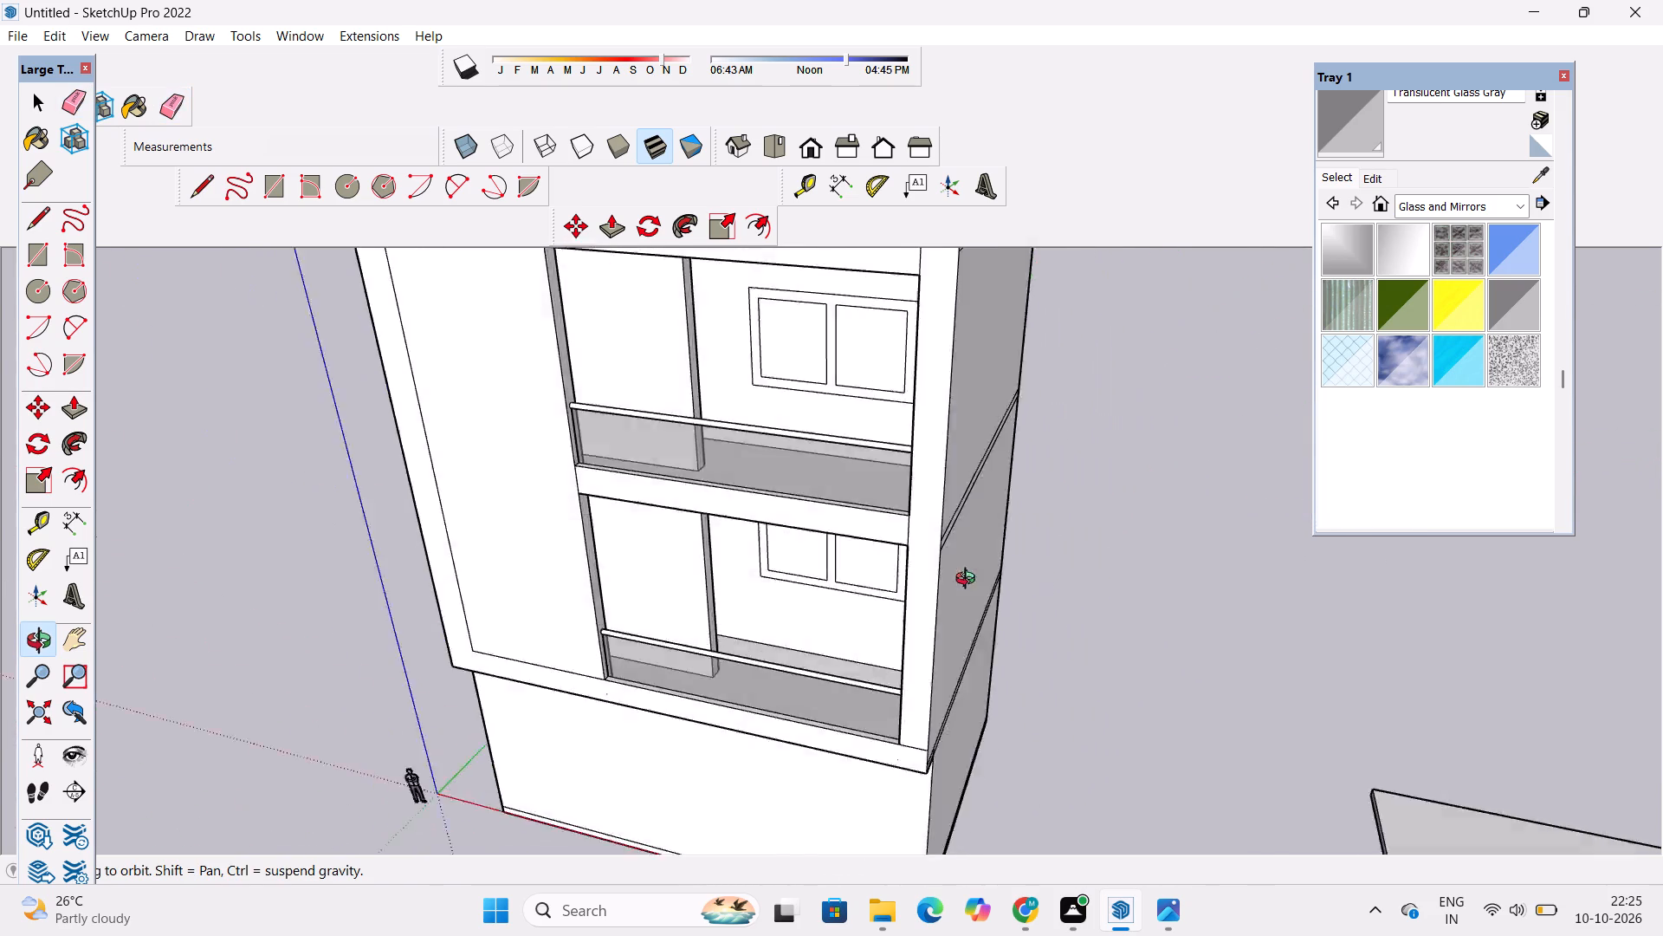
drag(969, 581, 954, 634)
right_click(910, 564)
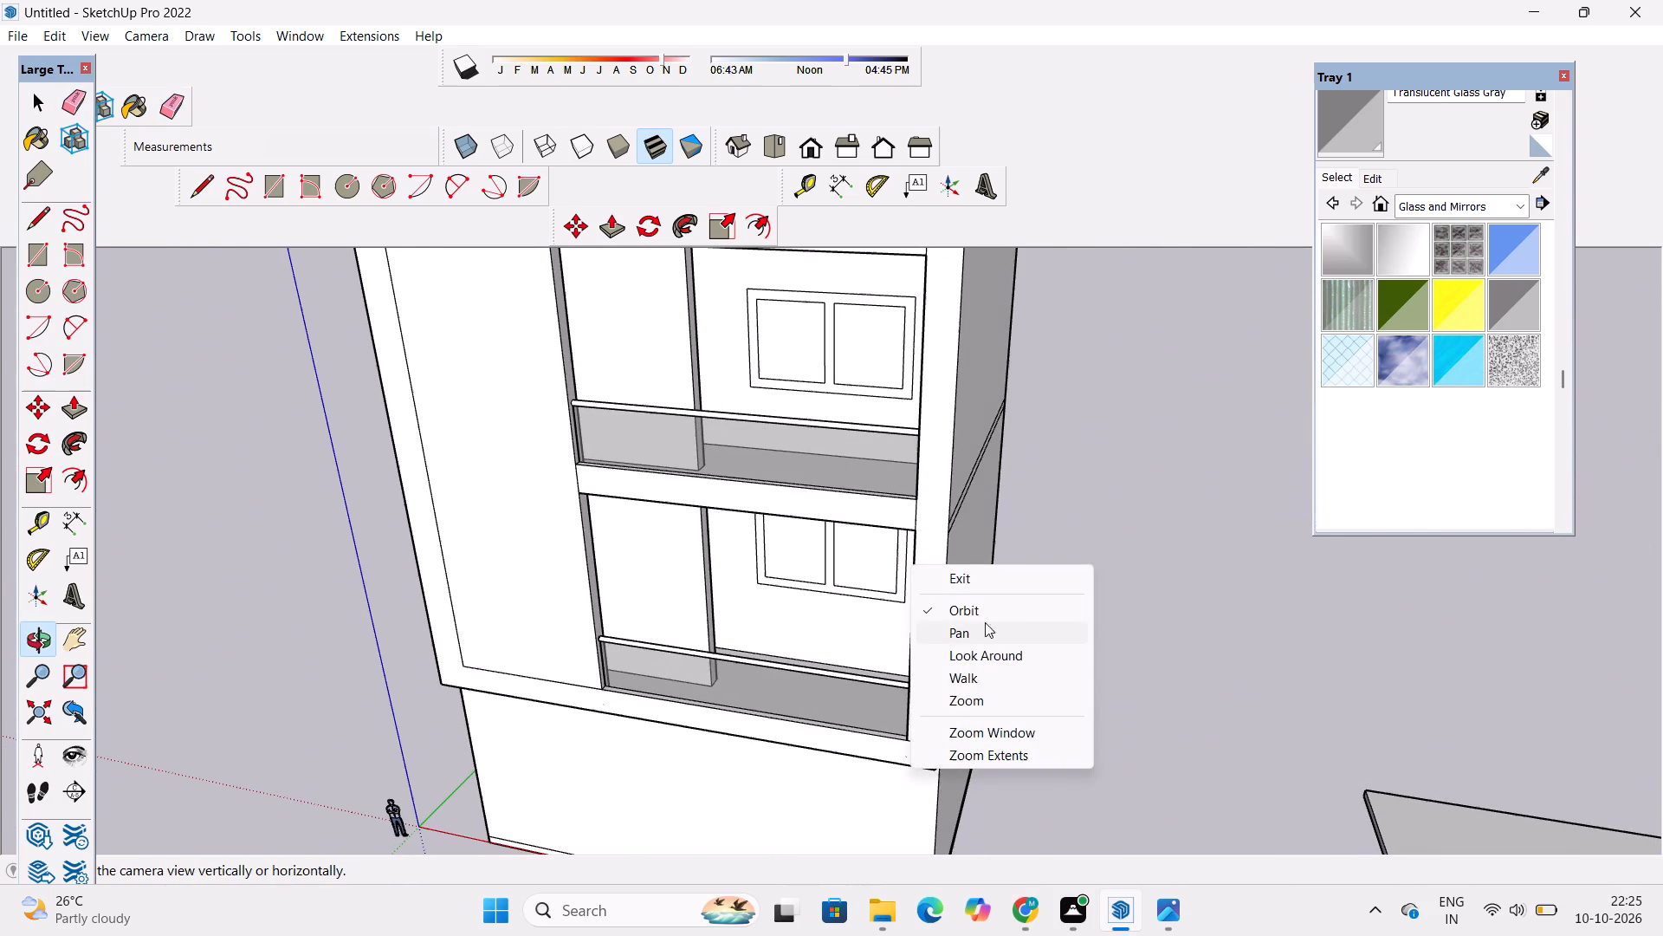
click(1000, 620)
scroll(771, 578, down, 6)
drag(675, 606, 851, 579)
drag(868, 629, 690, 548)
scroll(660, 611, up, 5)
drag(813, 644, 954, 652)
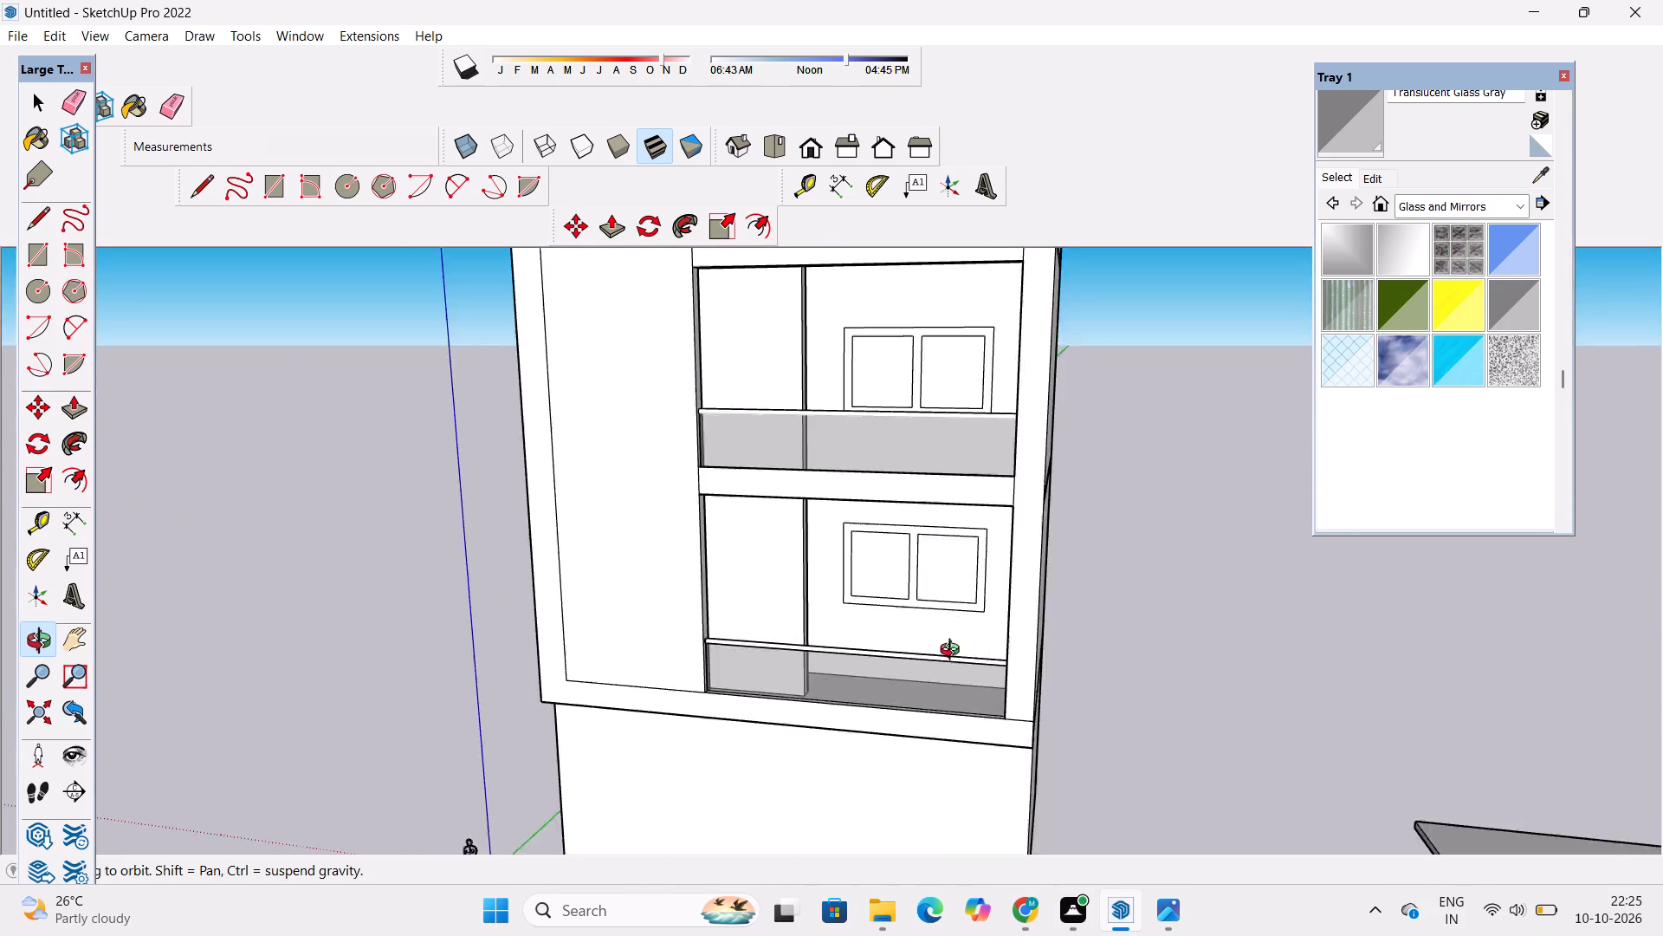
drag(954, 652, 991, 639)
drag(1019, 629, 1225, 674)
drag(1225, 687, 638, 673)
scroll(575, 707, up, 2)
drag(611, 716, 618, 667)
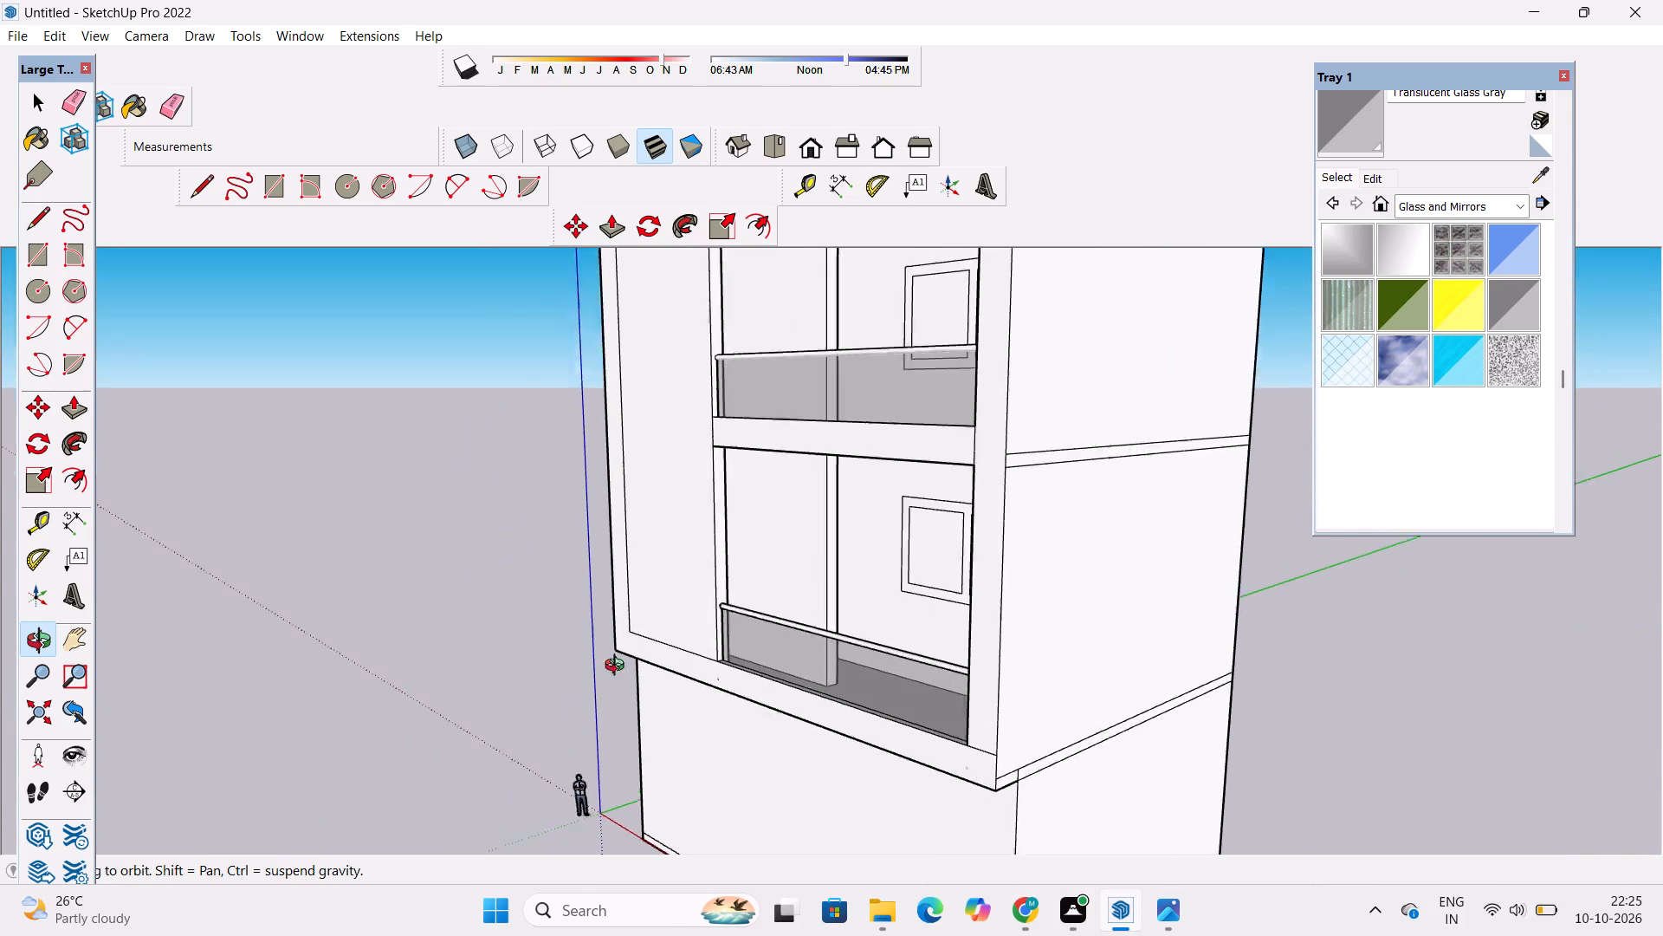
drag(618, 667, 629, 588)
shift+drag(629, 587, 709, 804)
scroll(851, 761, up, 3)
shift+drag(820, 735, 668, 591)
drag(695, 635, 825, 639)
scroll(715, 597, down, 4)
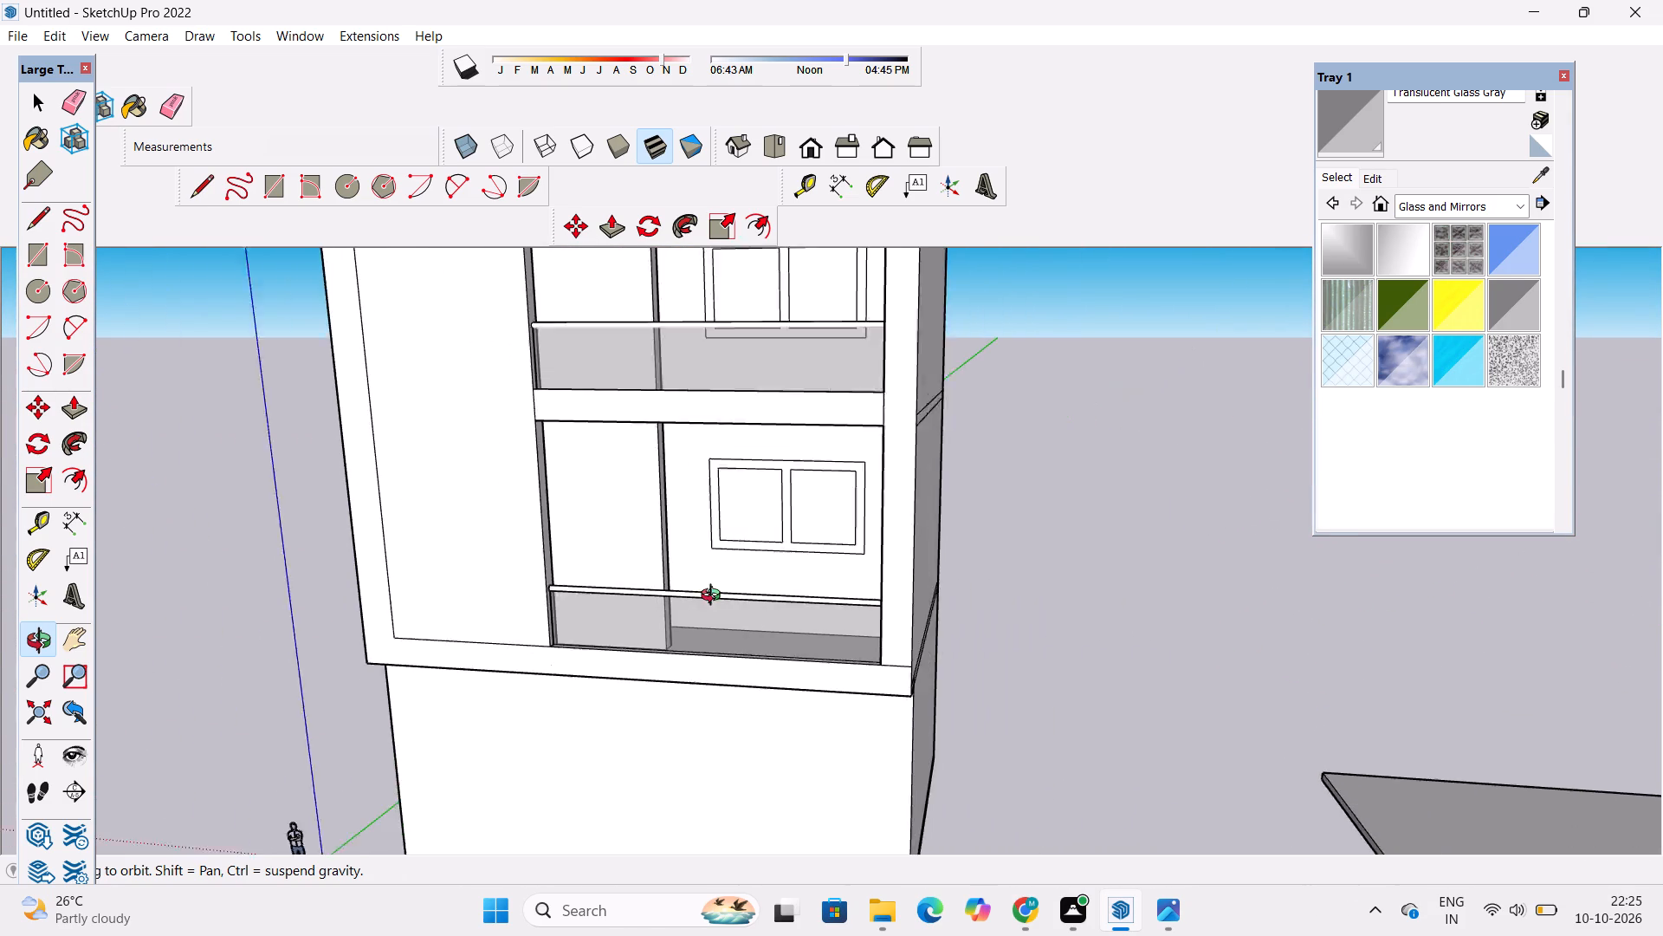
scroll(715, 597, down, 1)
shift+drag(708, 586, 770, 777)
shift+scroll(730, 668, down, 3)
drag(731, 677, 759, 673)
drag(700, 662, 837, 668)
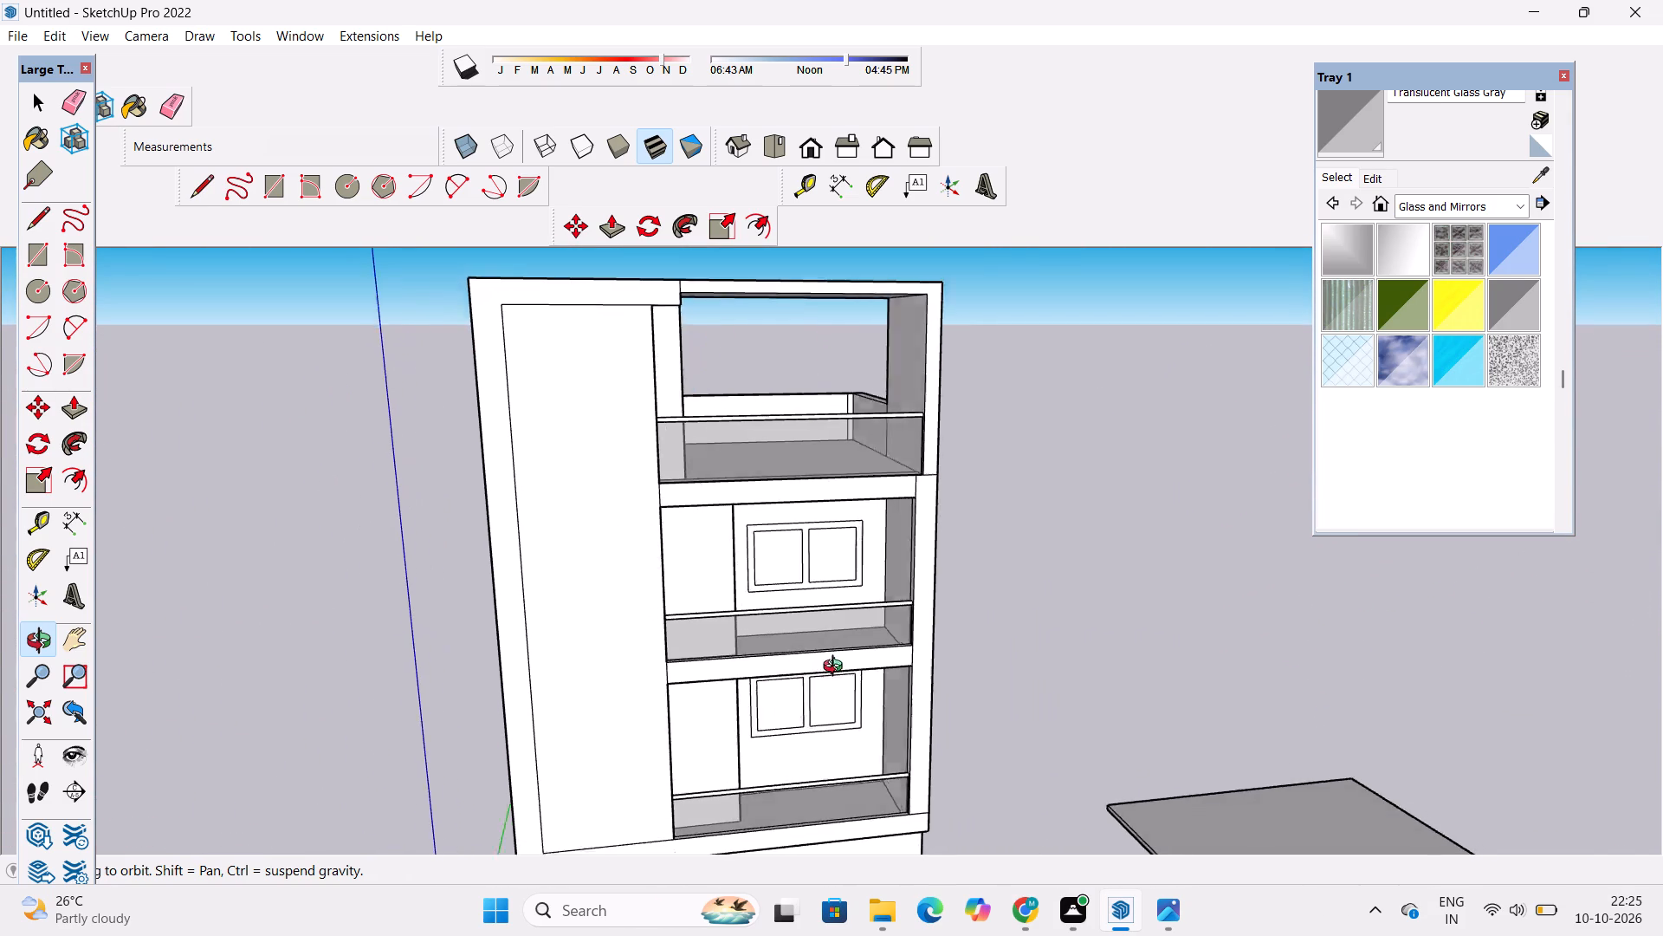
drag(837, 668, 836, 668)
shift+drag(810, 677, 811, 659)
drag(811, 656, 779, 660)
scroll(767, 660, down, 2)
drag(763, 660, 709, 672)
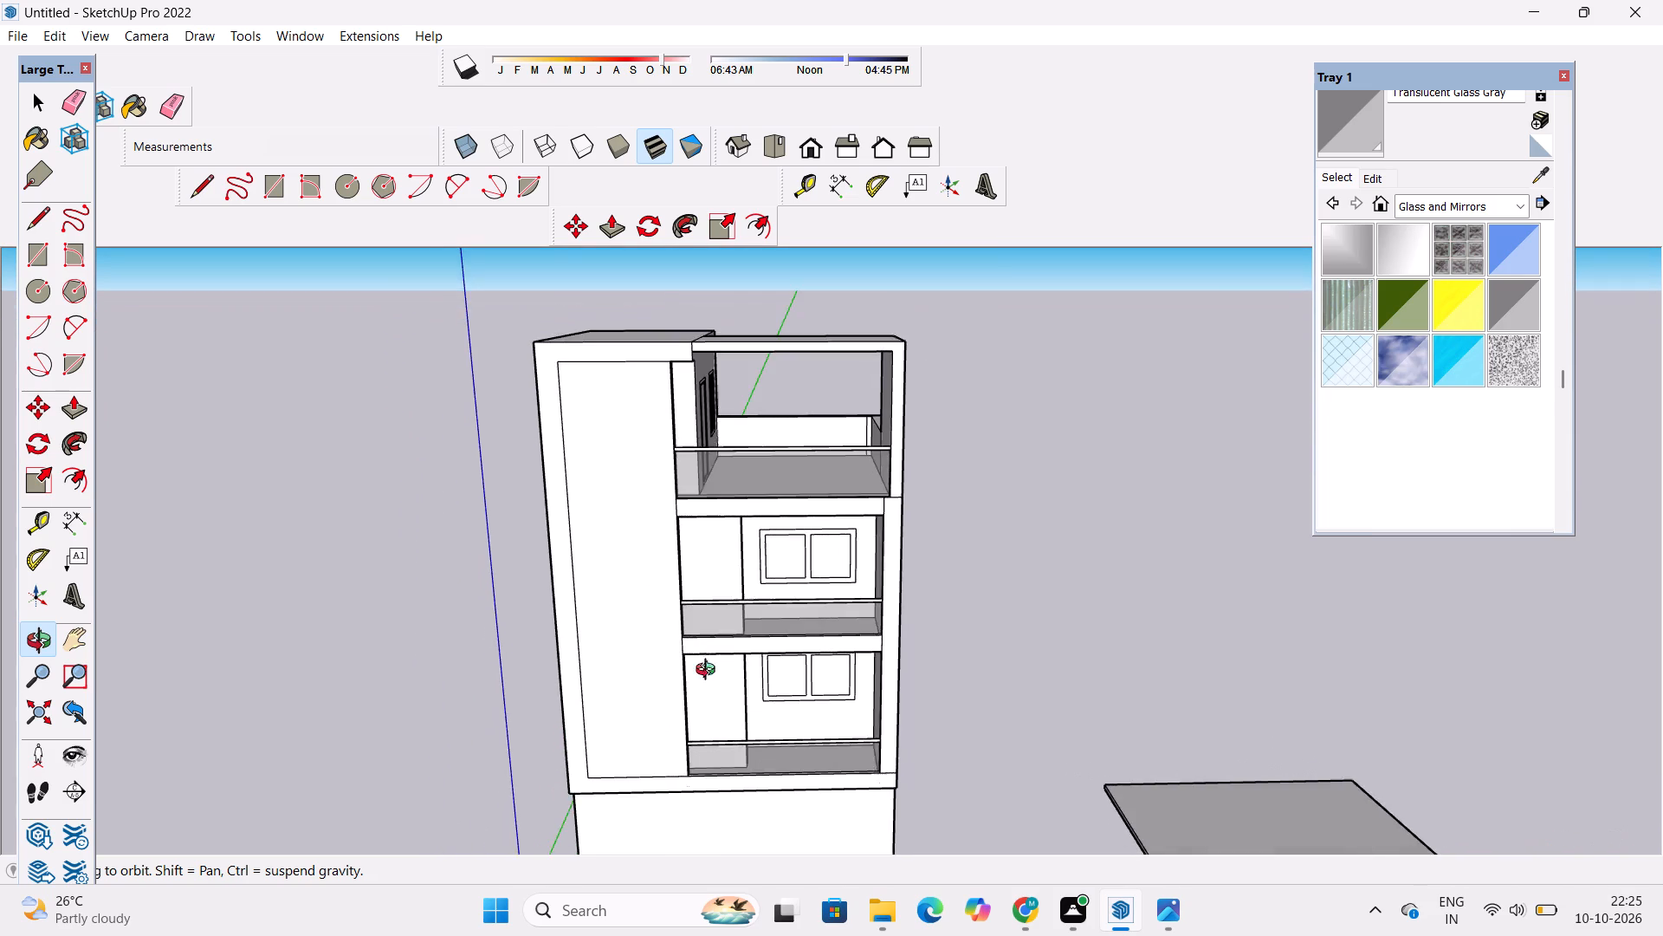
scroll(693, 675, up, 3)
shift+drag(693, 675, 699, 649)
shift+scroll(699, 647, down, 4)
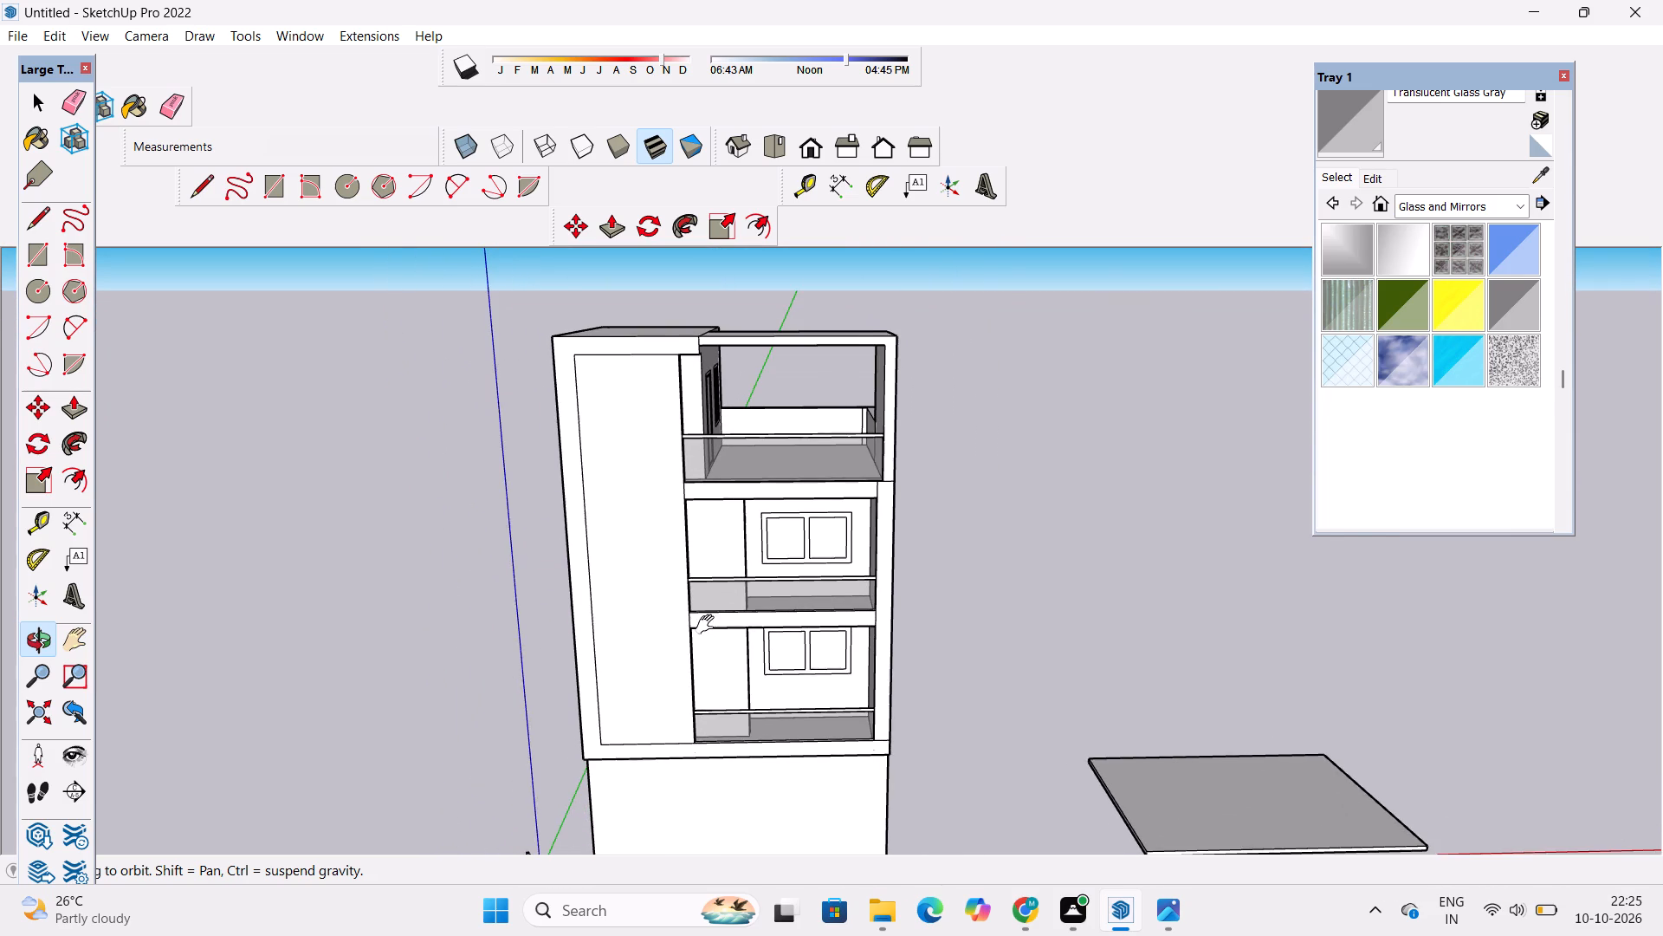
shift+click(709, 625)
scroll(742, 671, up, 3)
shift+drag(793, 716, 769, 719)
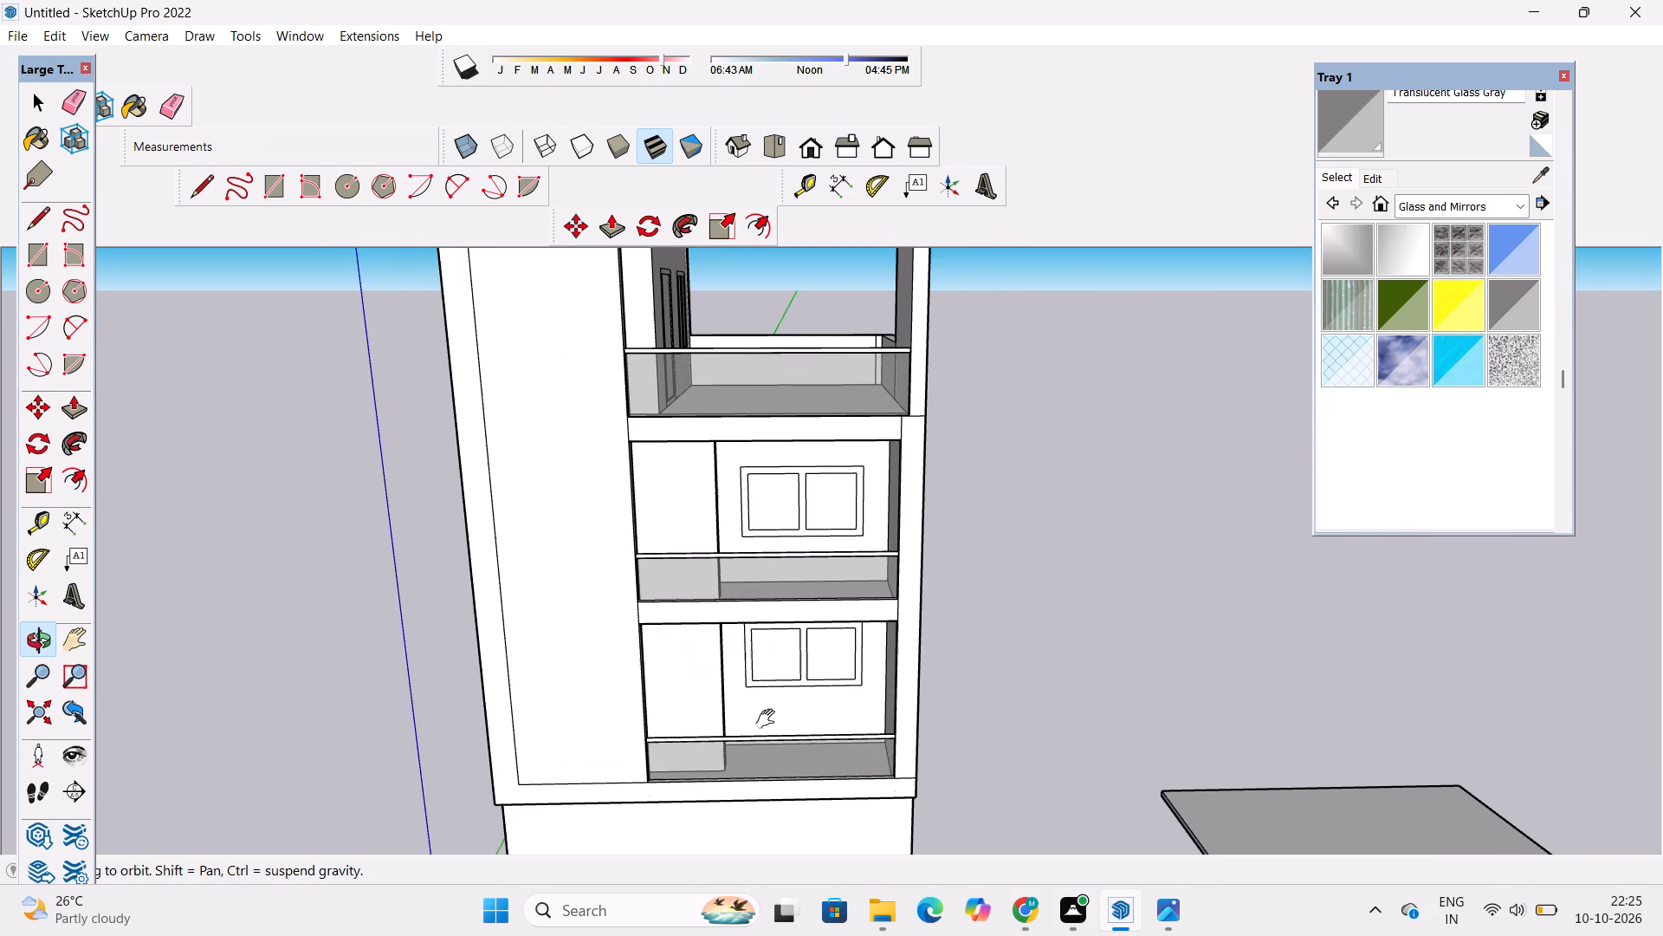
shift+drag(762, 718, 742, 712)
shift+scroll(709, 613, down, 6)
shift+scroll(703, 715, up, 3)
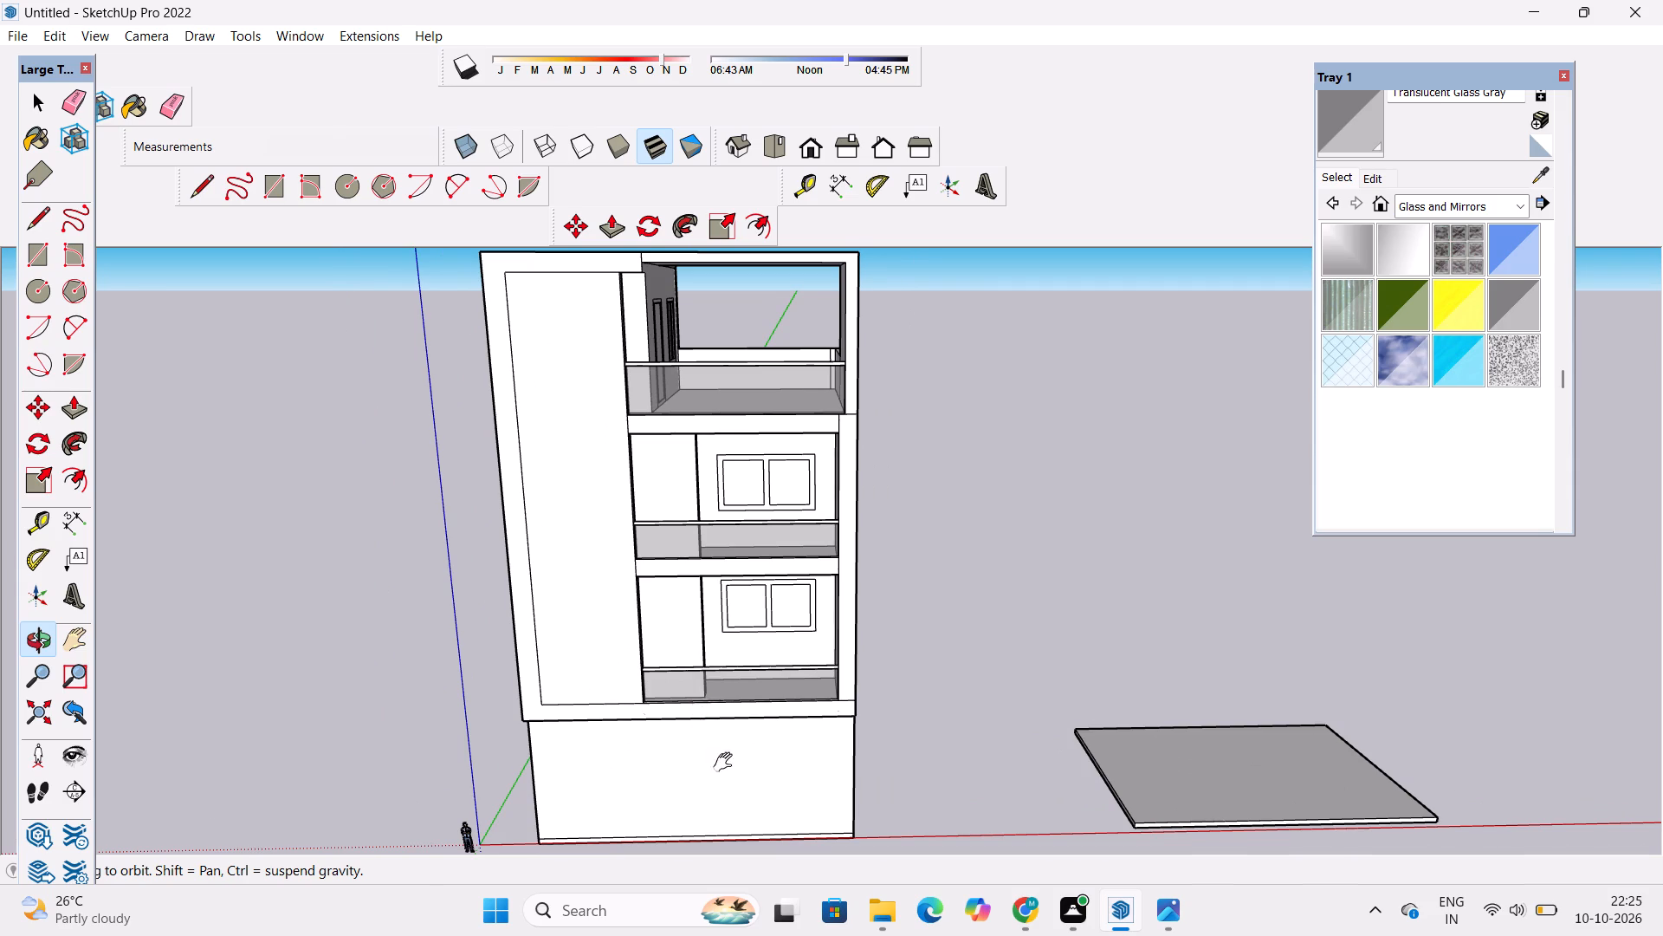
Place a vertical guide at the midpoint of the ground-floor front wall, 29' from its side edge.
shift+drag(727, 763, 743, 697)
drag(748, 721, 781, 779)
scroll(782, 779, up, 1)
shift+drag(780, 776, 778, 741)
drag(748, 796, 747, 740)
scroll(747, 740, up, 3)
drag(747, 740, 720, 650)
shift+drag(710, 697, 743, 667)
drag(743, 673, 746, 710)
shift+click(748, 729)
key(t)
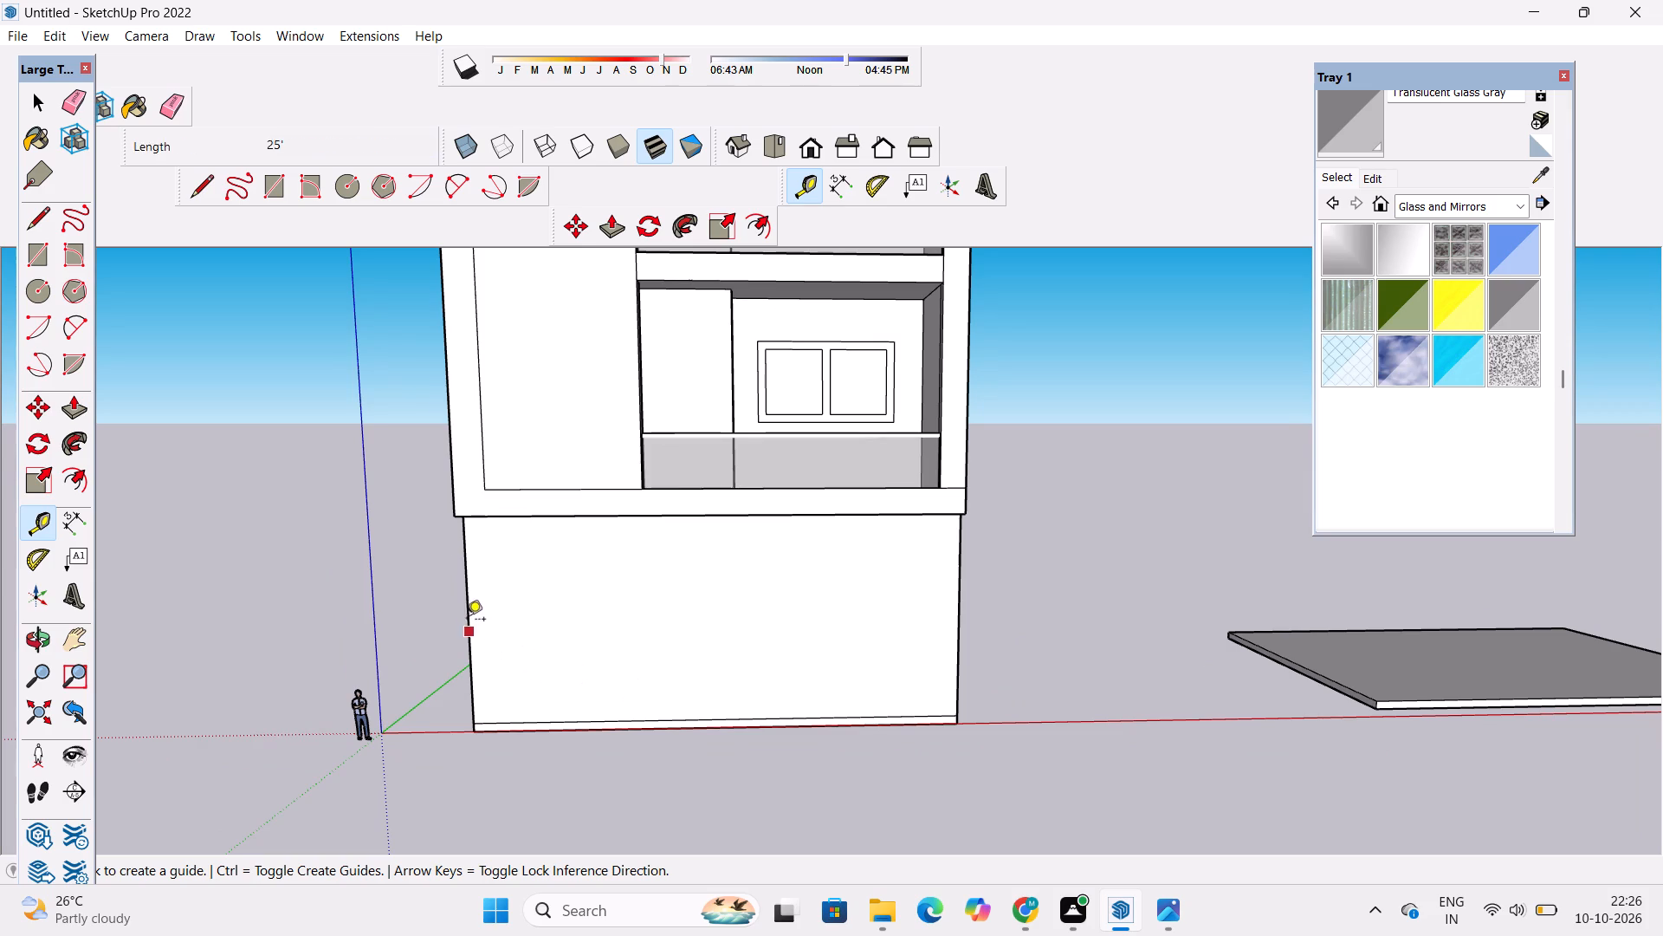
click(469, 621)
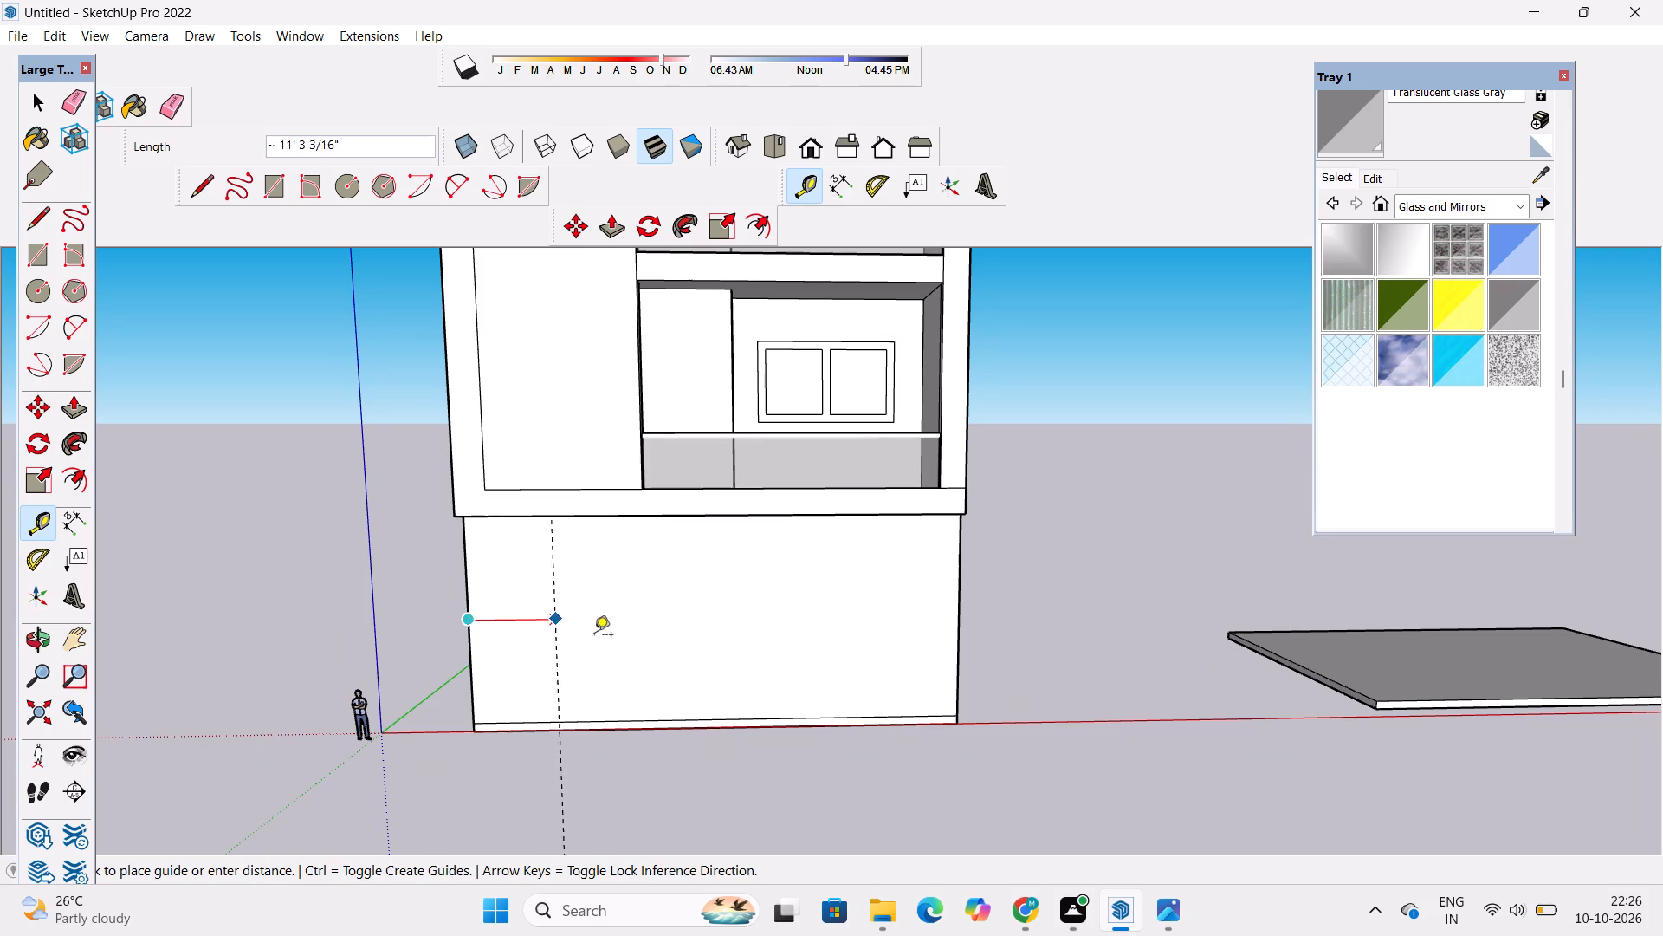
click(717, 717)
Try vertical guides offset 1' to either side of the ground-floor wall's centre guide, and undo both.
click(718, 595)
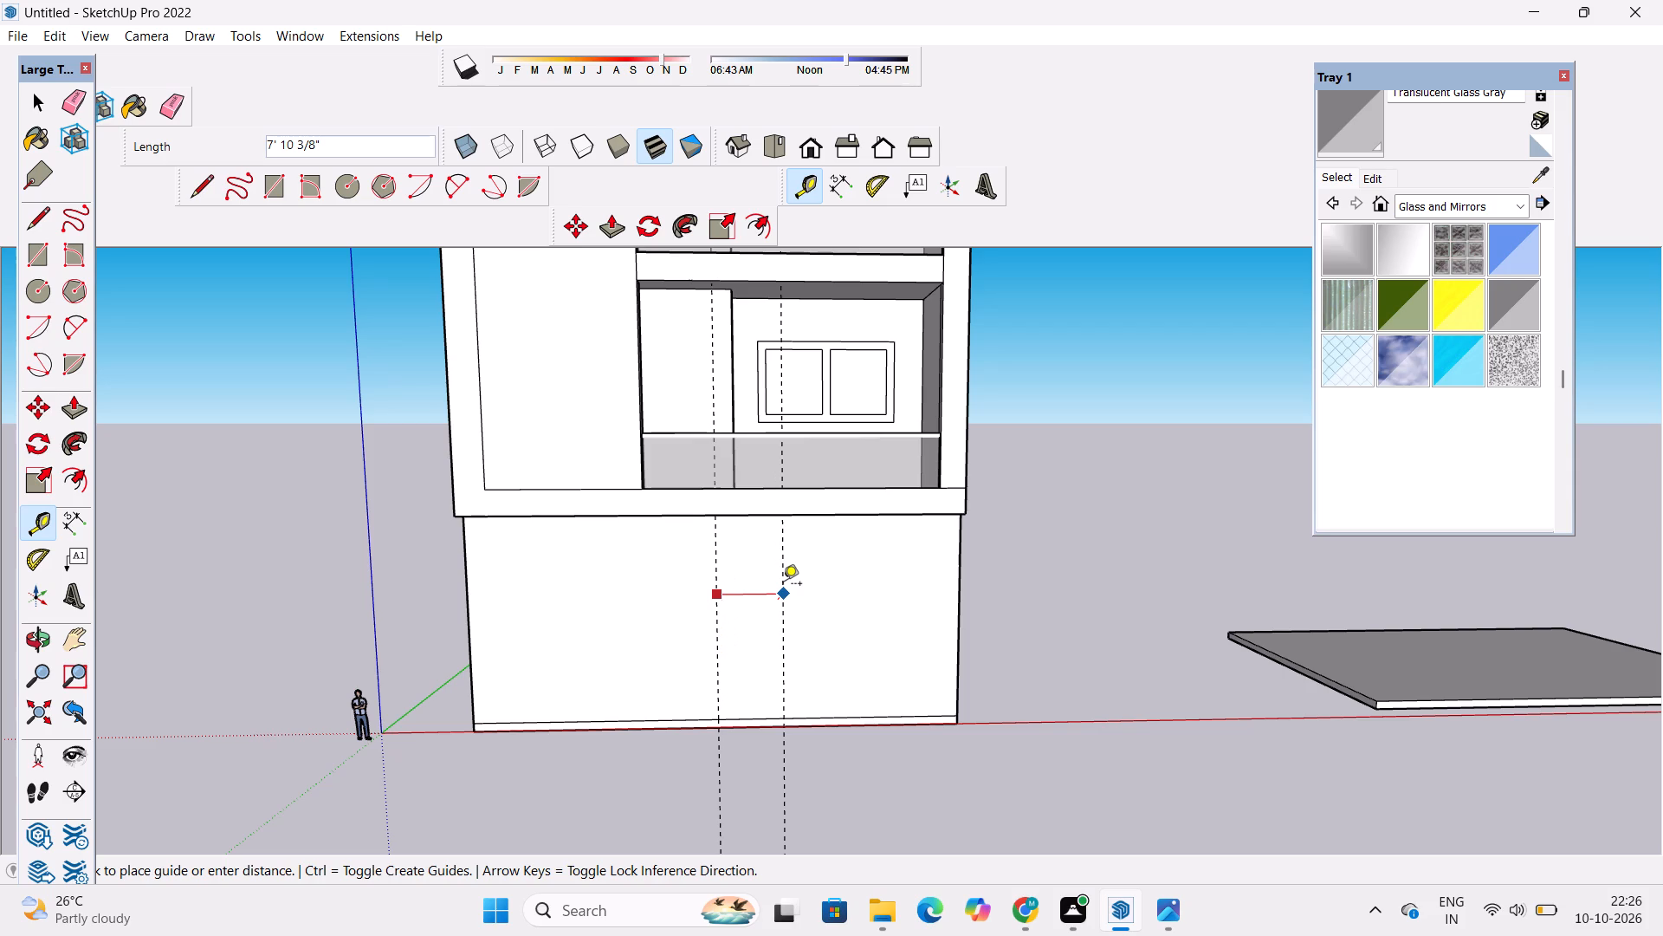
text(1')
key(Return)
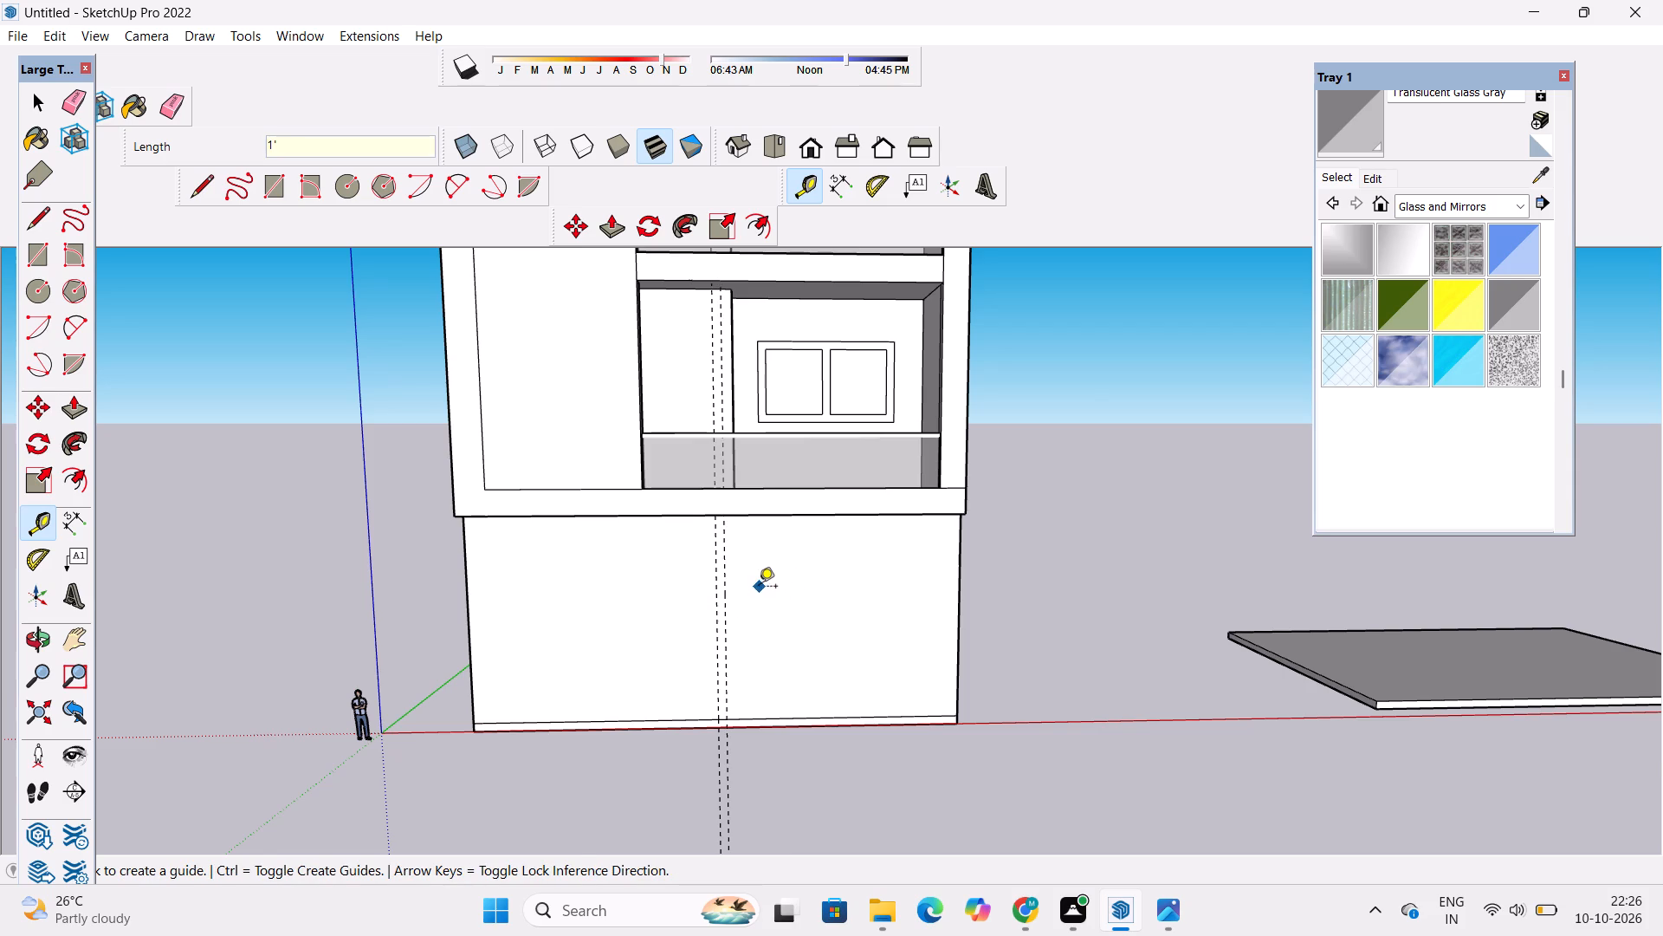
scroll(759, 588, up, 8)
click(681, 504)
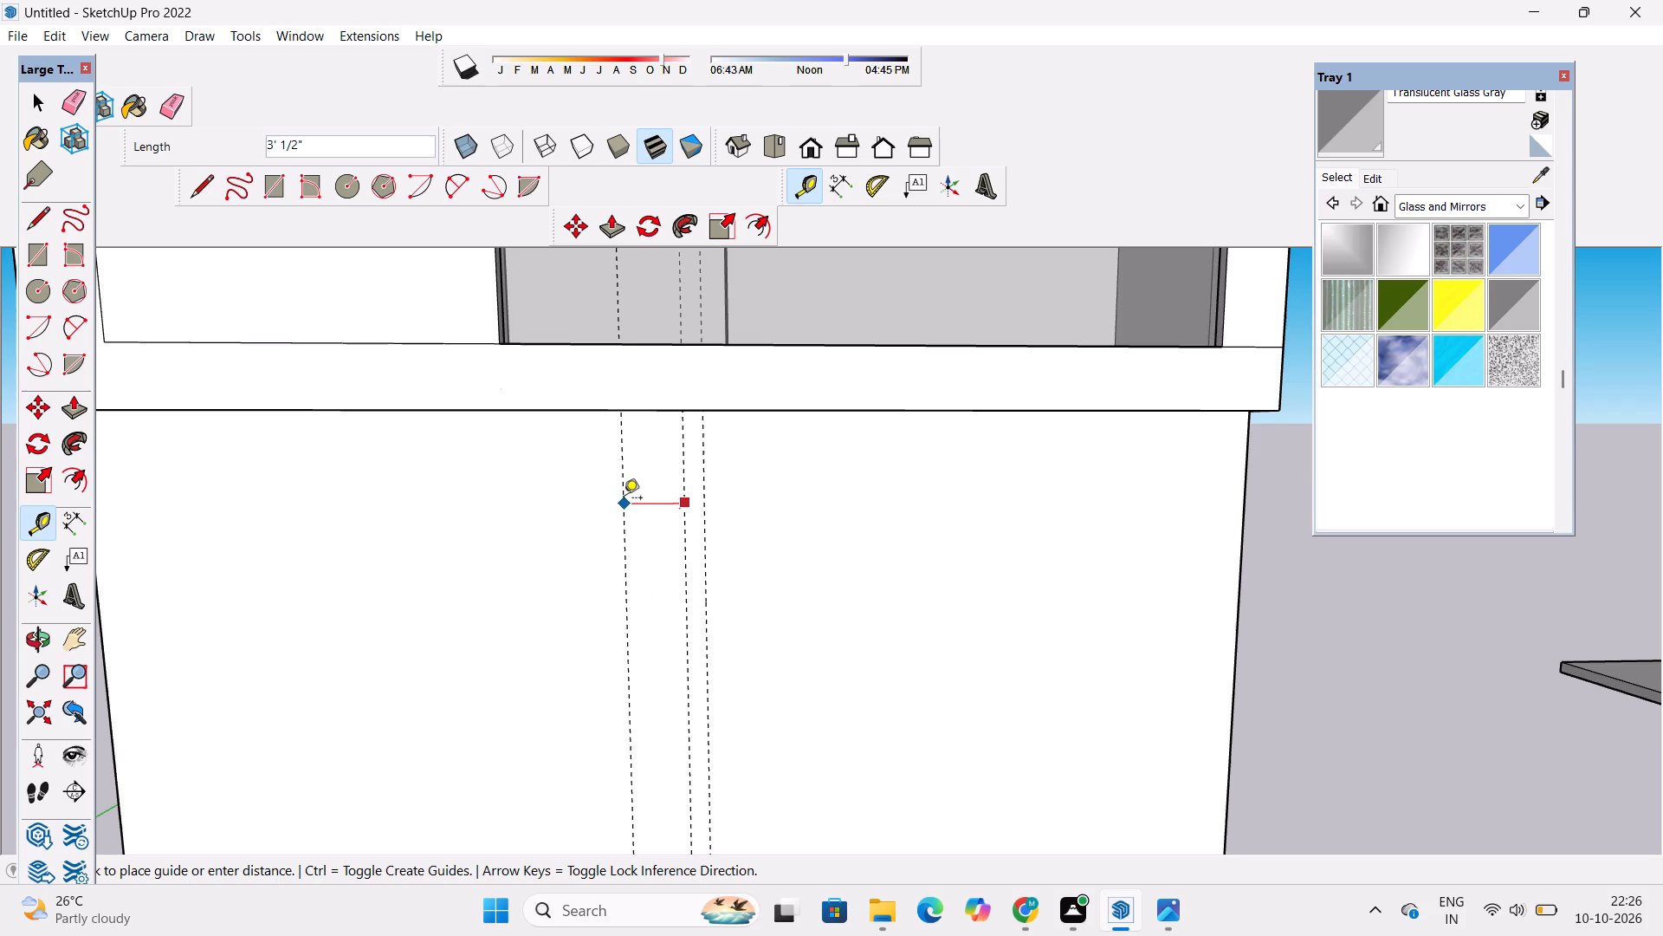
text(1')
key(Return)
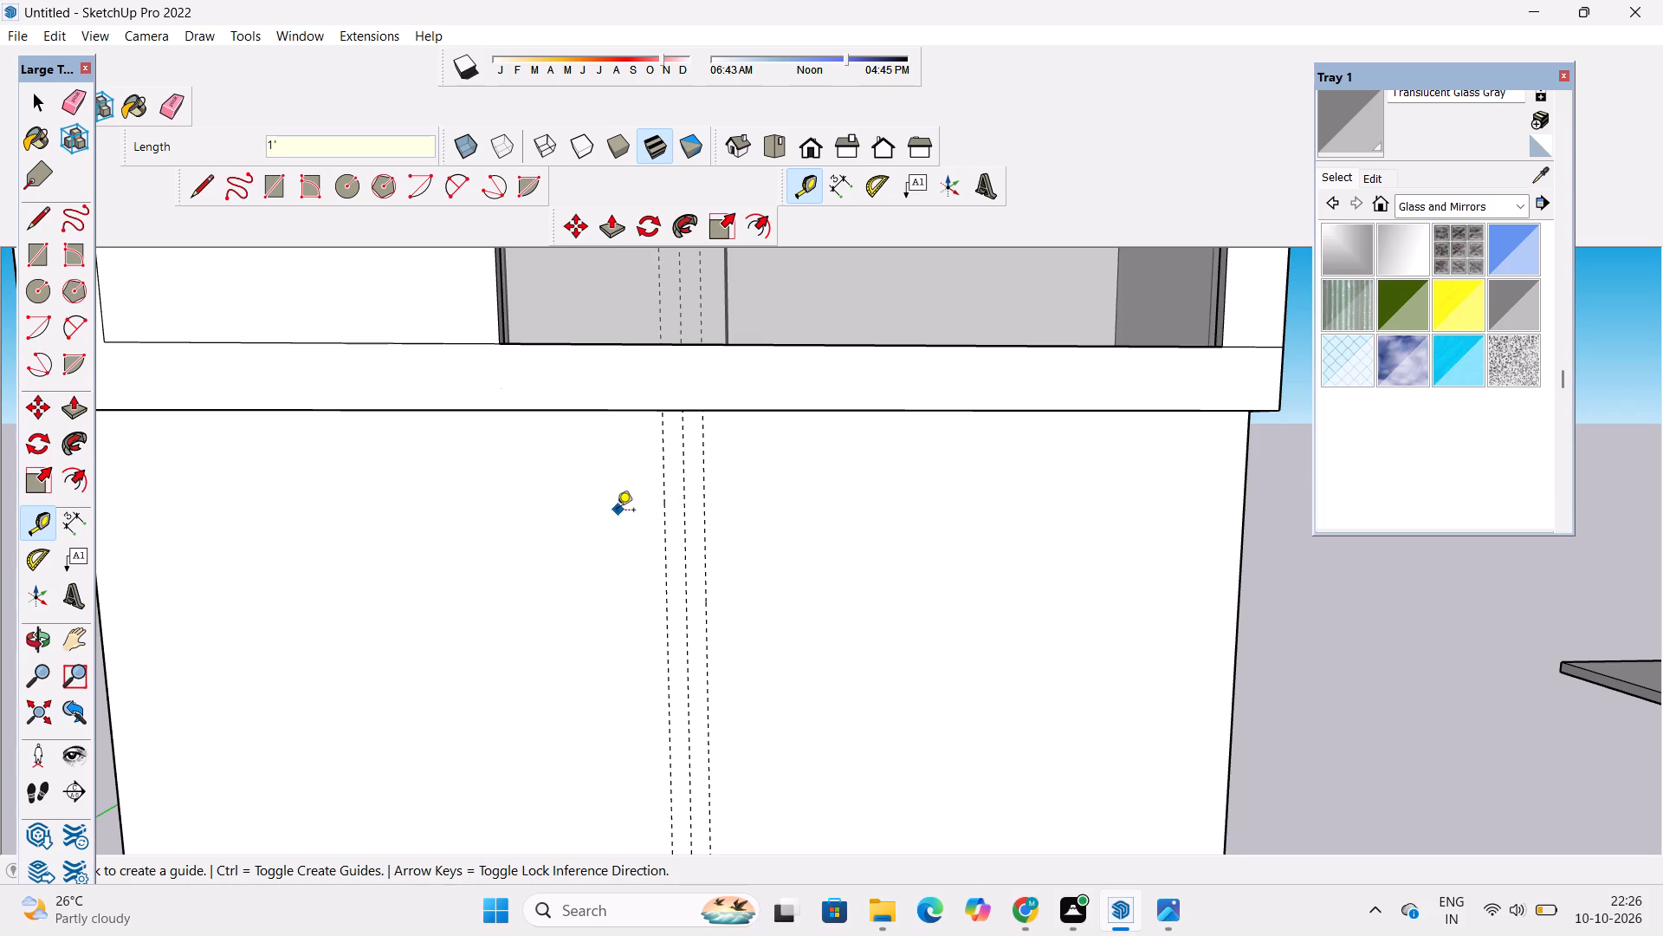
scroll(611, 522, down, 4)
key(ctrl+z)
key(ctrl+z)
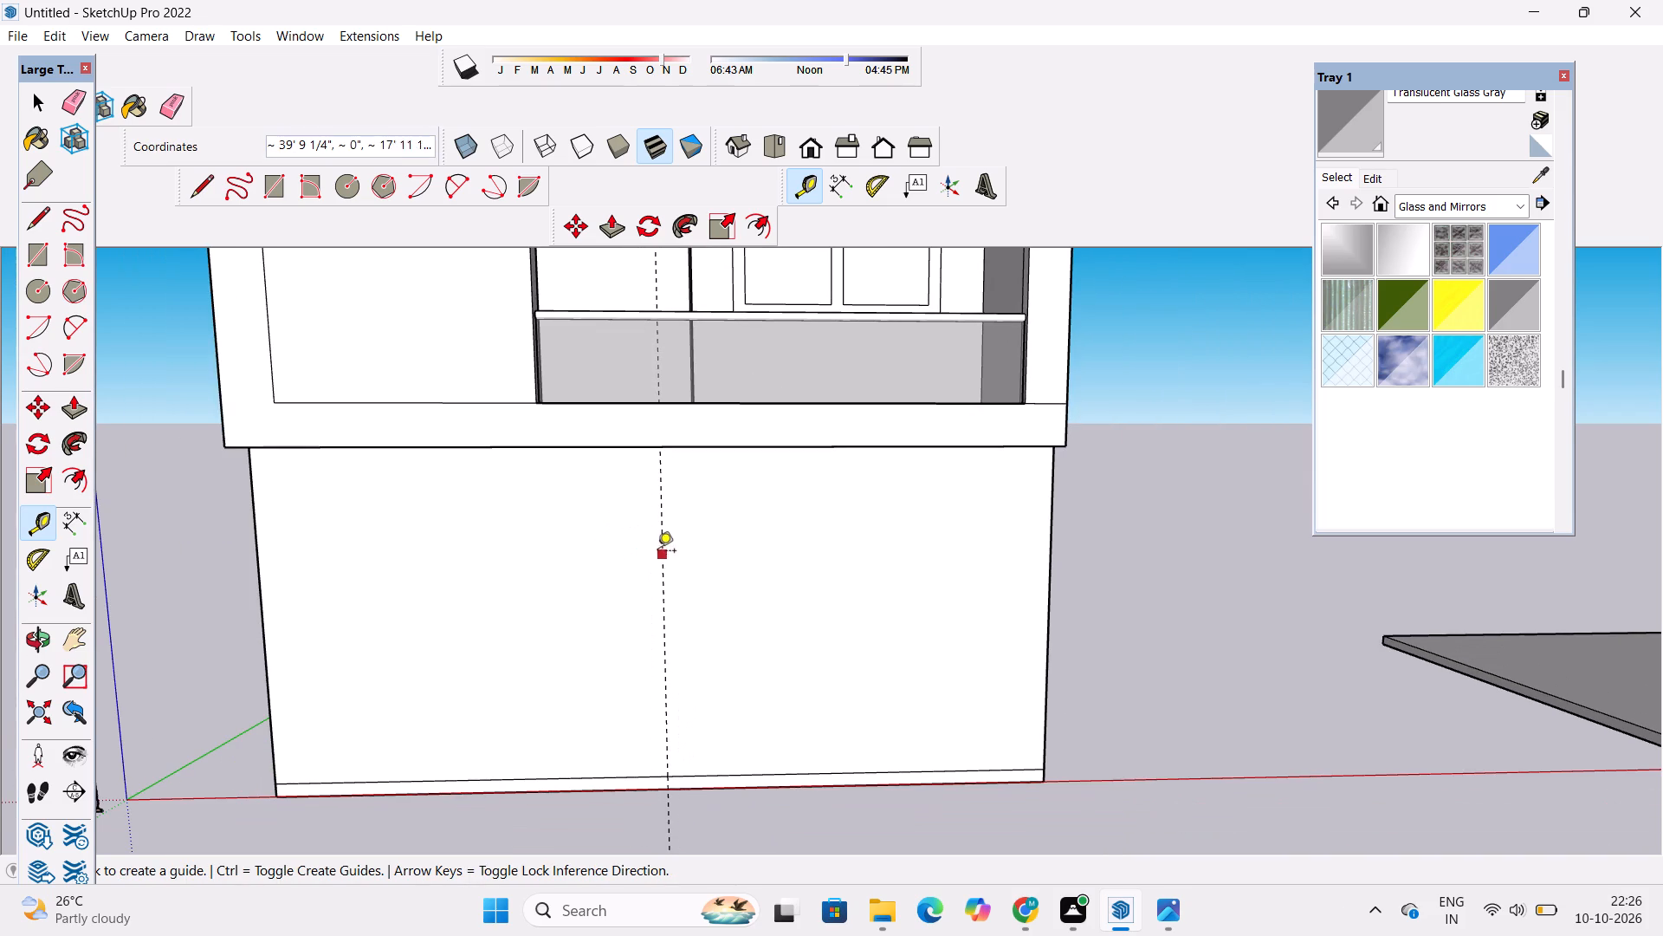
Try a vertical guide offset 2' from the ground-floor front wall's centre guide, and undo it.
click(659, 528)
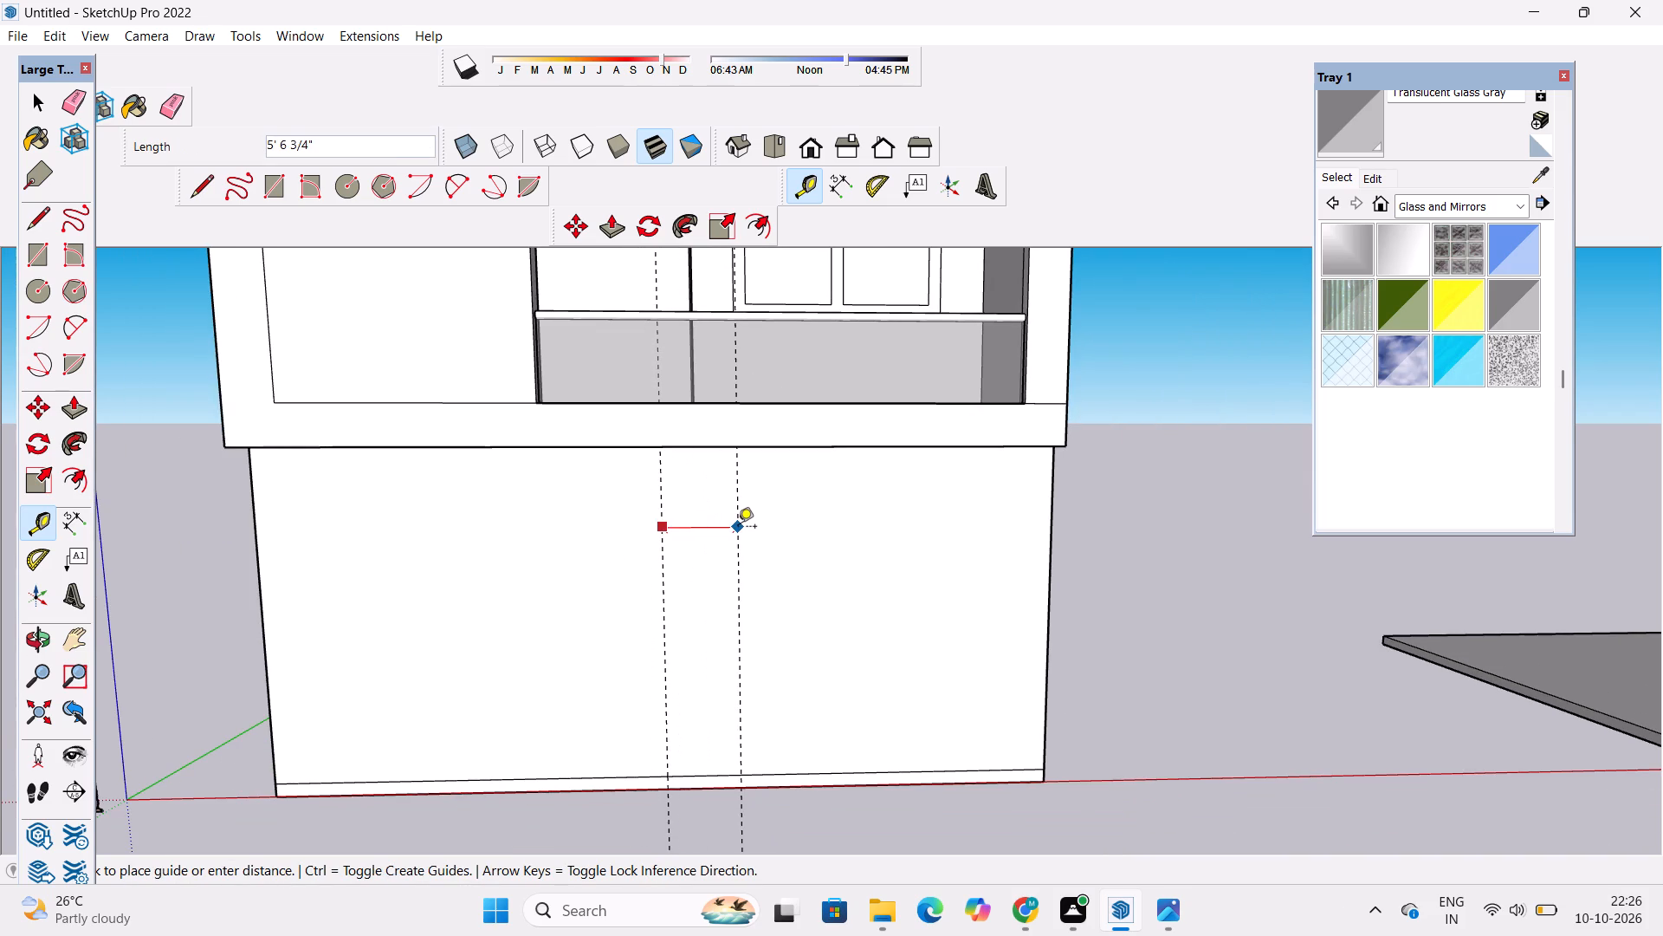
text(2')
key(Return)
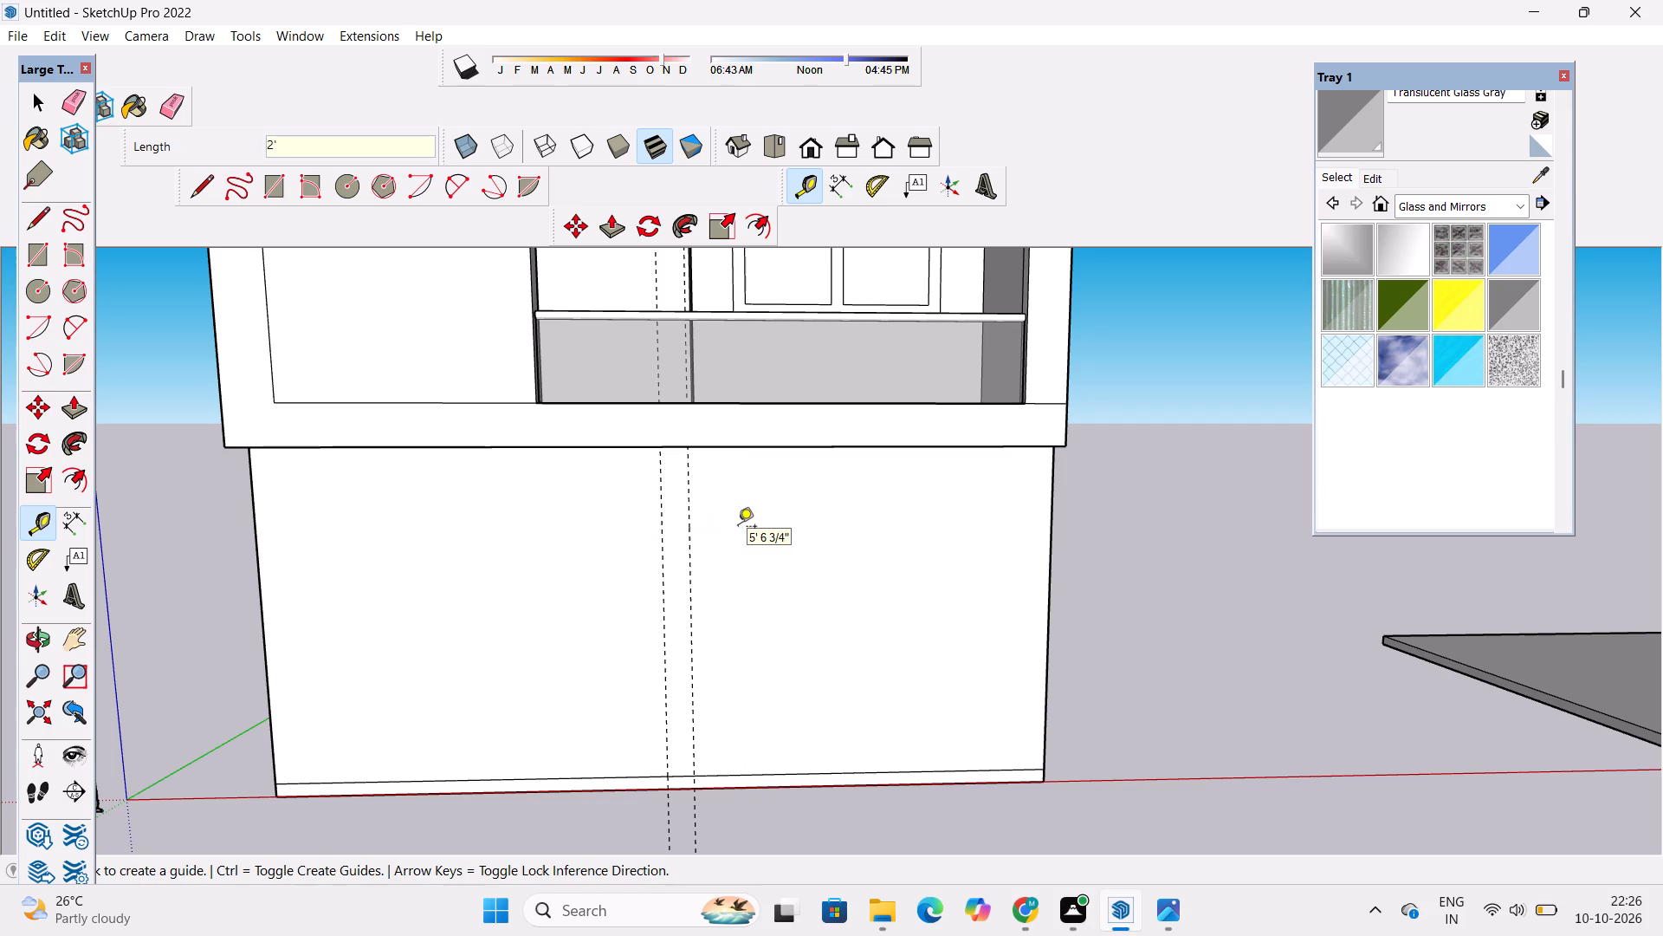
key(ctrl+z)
Place vertical guides offset 1.5' to either side of the ground-floor front wall's centre guide.
click(664, 549)
text(1.5')
key(Return)
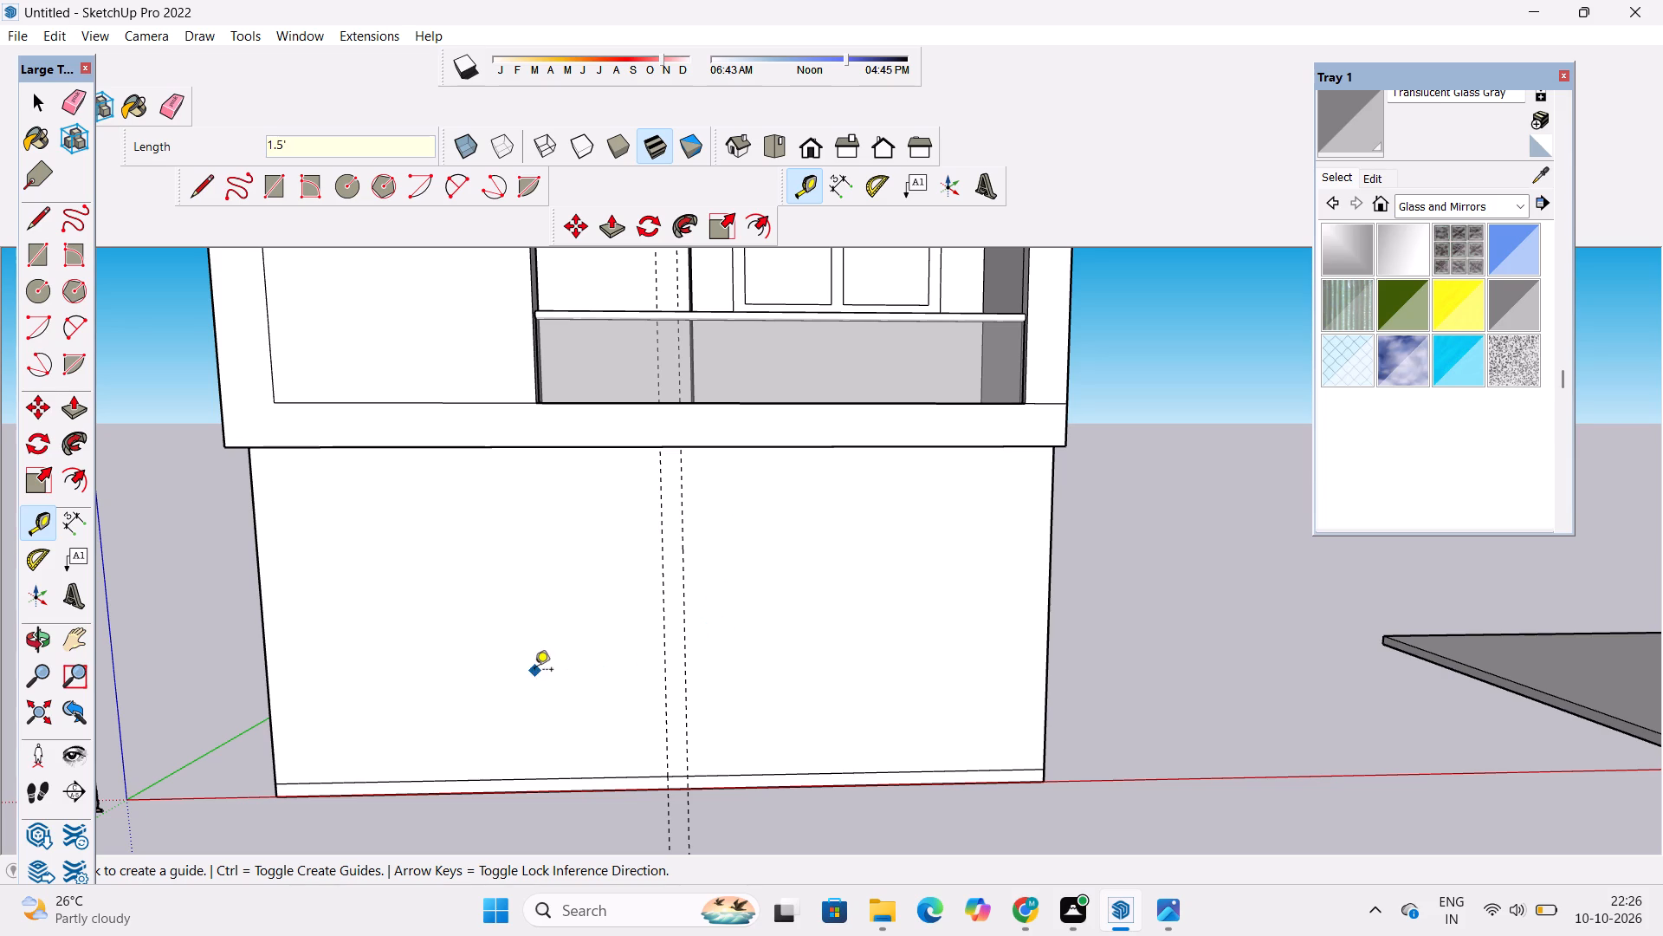
click(666, 556)
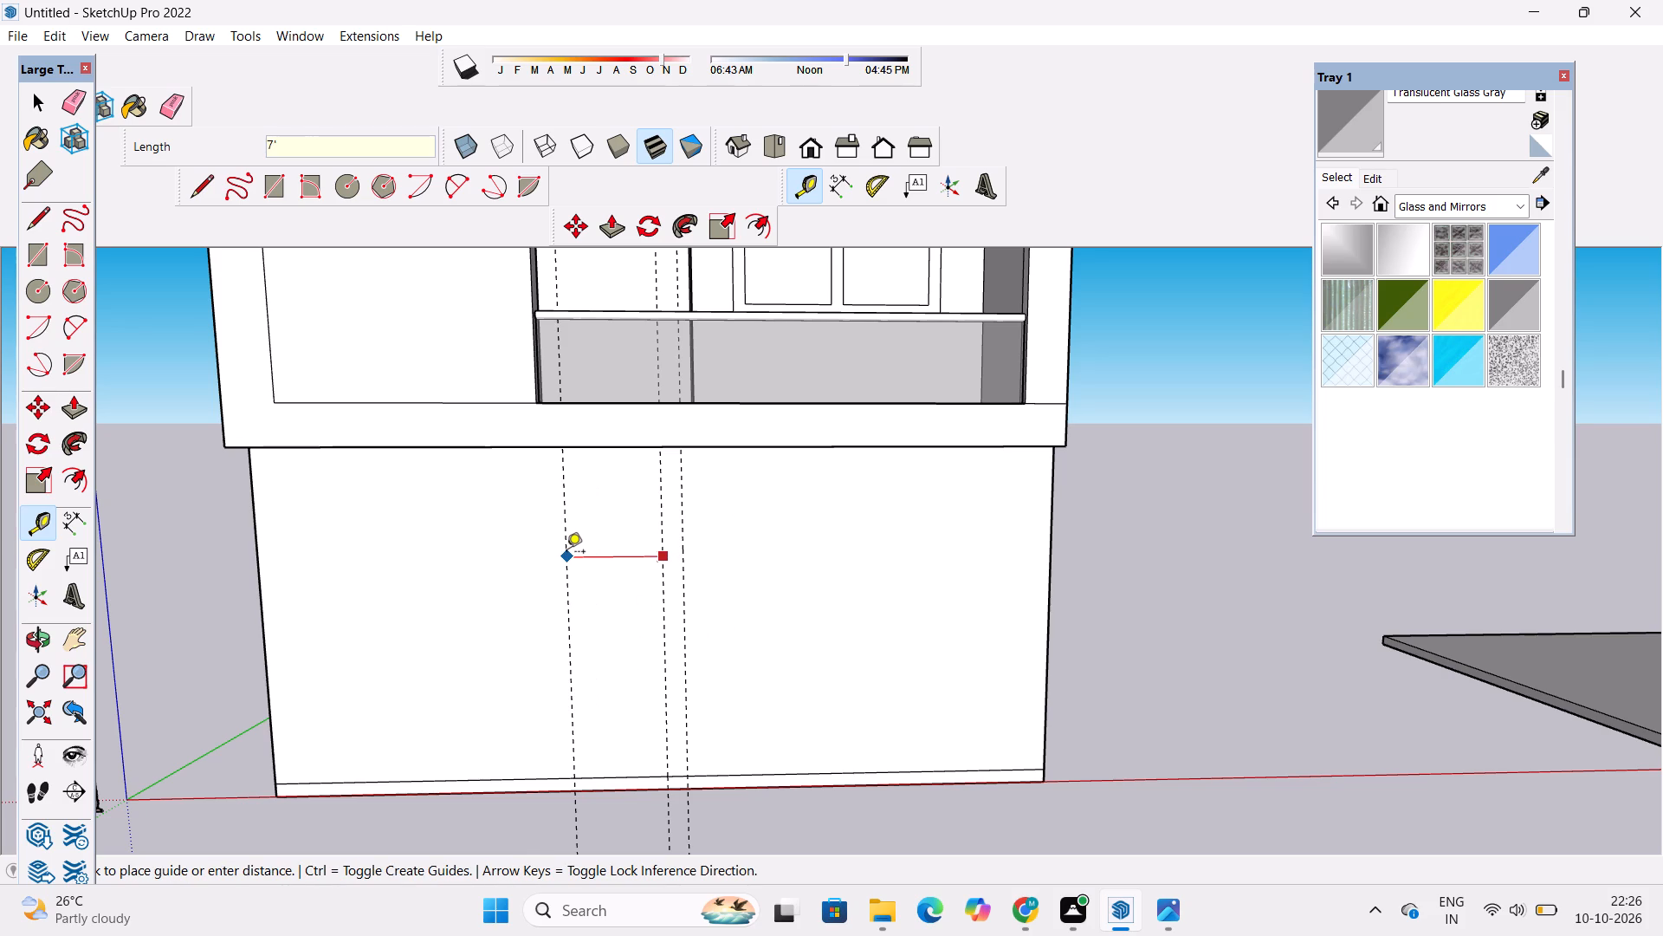
text(1.5')
key(Return)
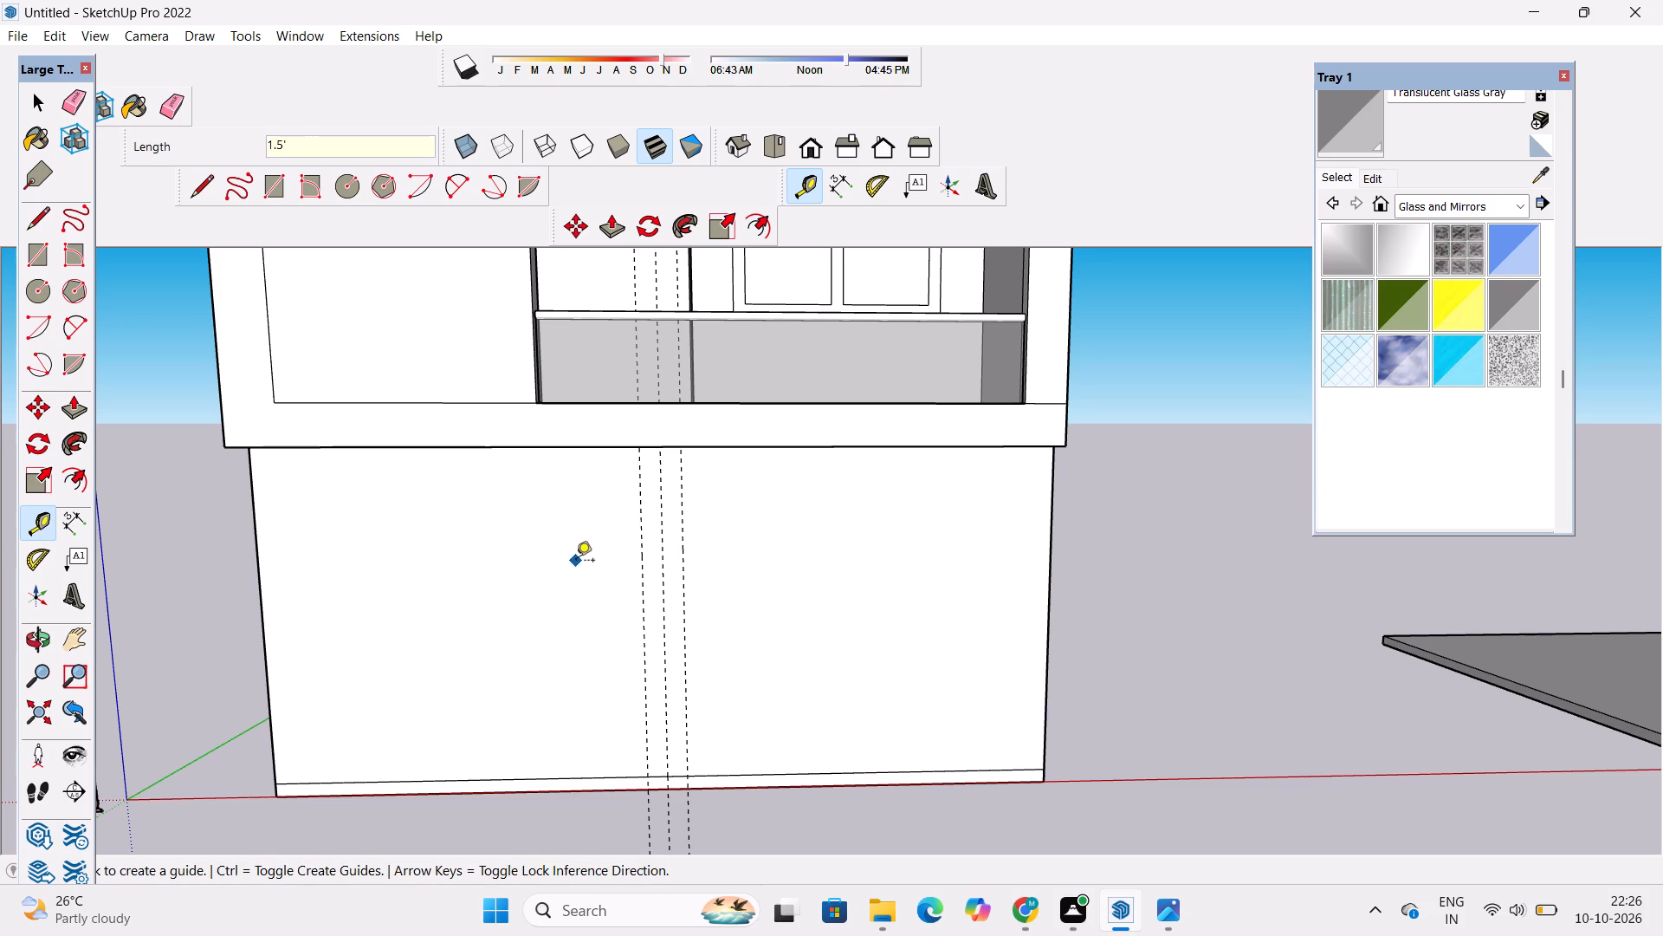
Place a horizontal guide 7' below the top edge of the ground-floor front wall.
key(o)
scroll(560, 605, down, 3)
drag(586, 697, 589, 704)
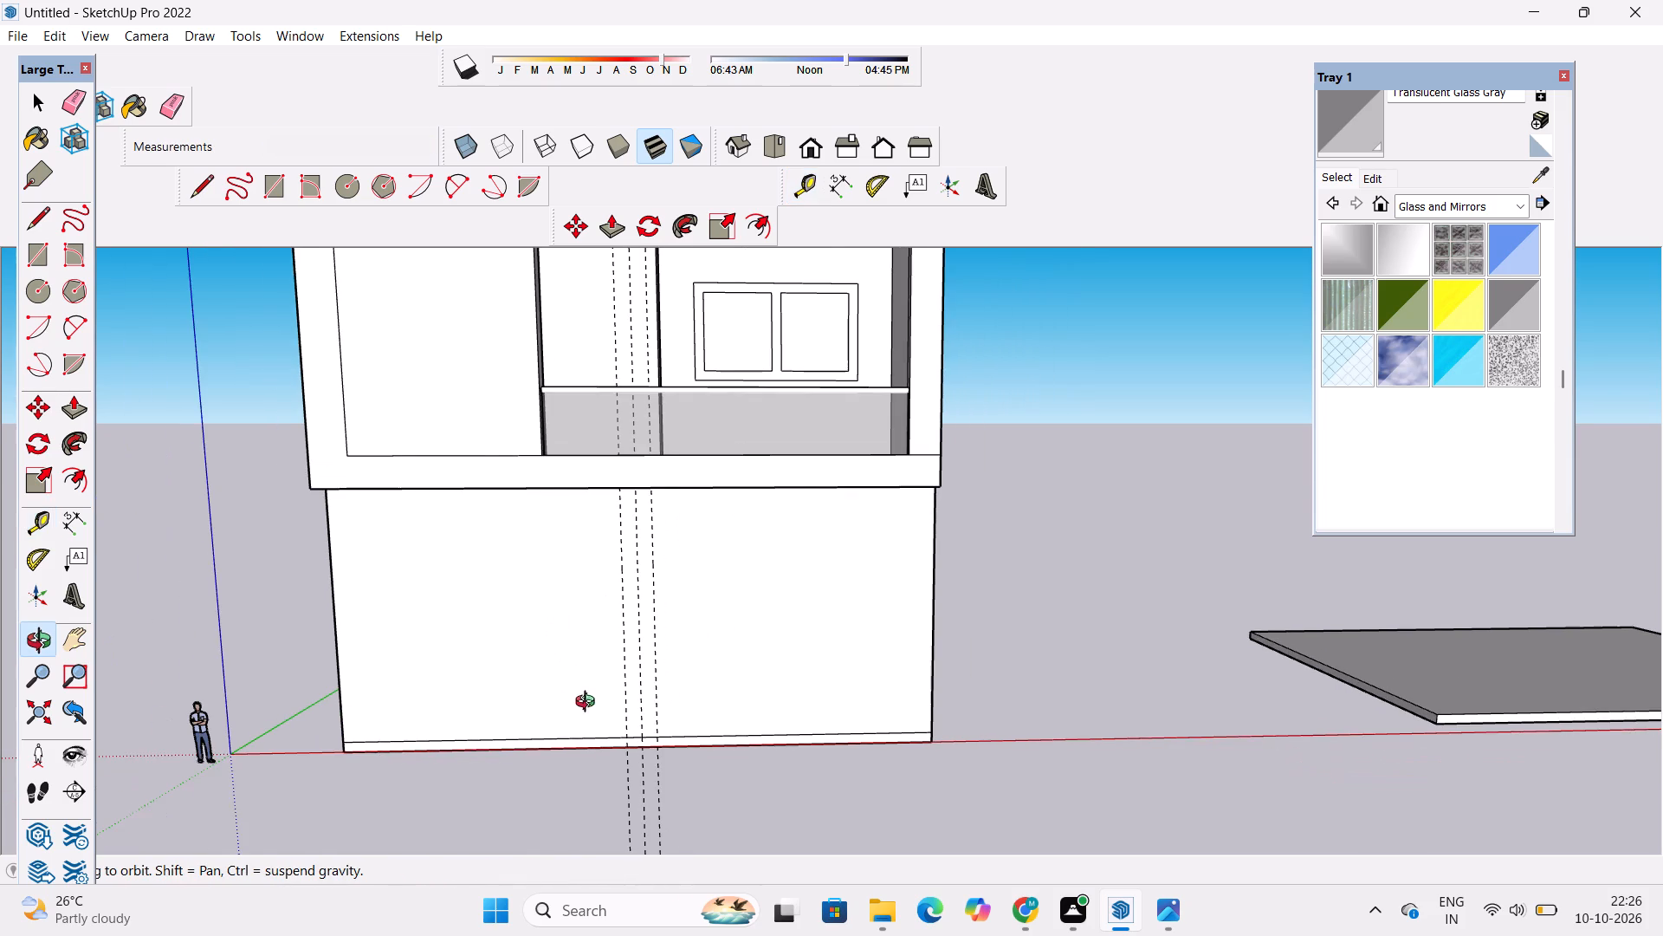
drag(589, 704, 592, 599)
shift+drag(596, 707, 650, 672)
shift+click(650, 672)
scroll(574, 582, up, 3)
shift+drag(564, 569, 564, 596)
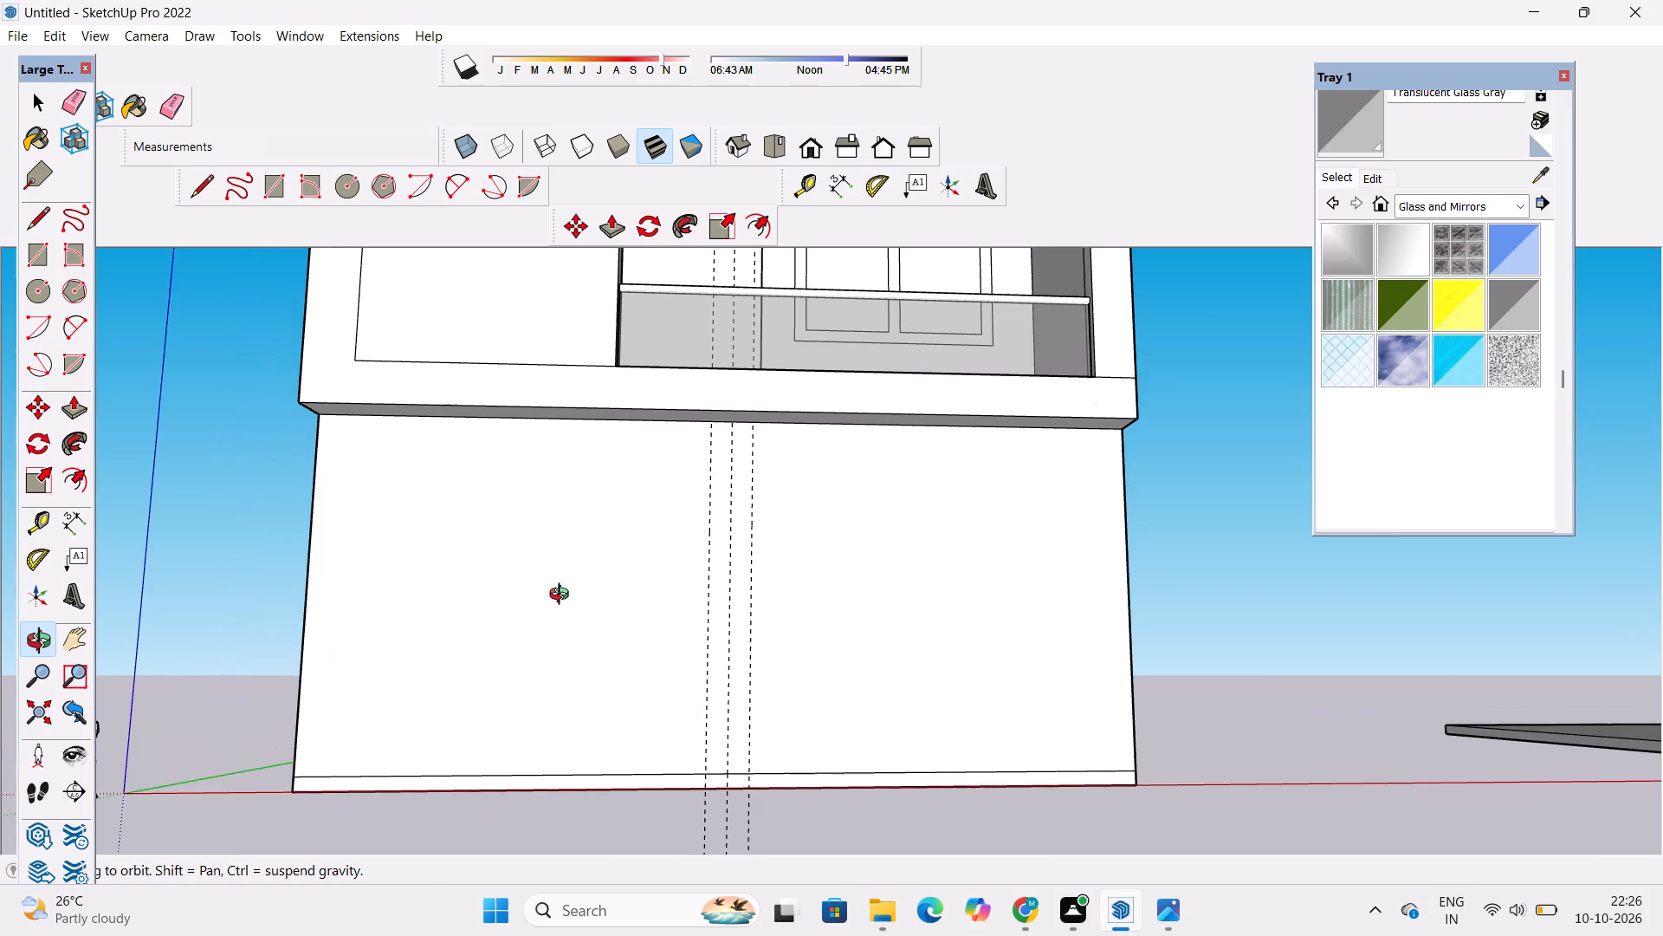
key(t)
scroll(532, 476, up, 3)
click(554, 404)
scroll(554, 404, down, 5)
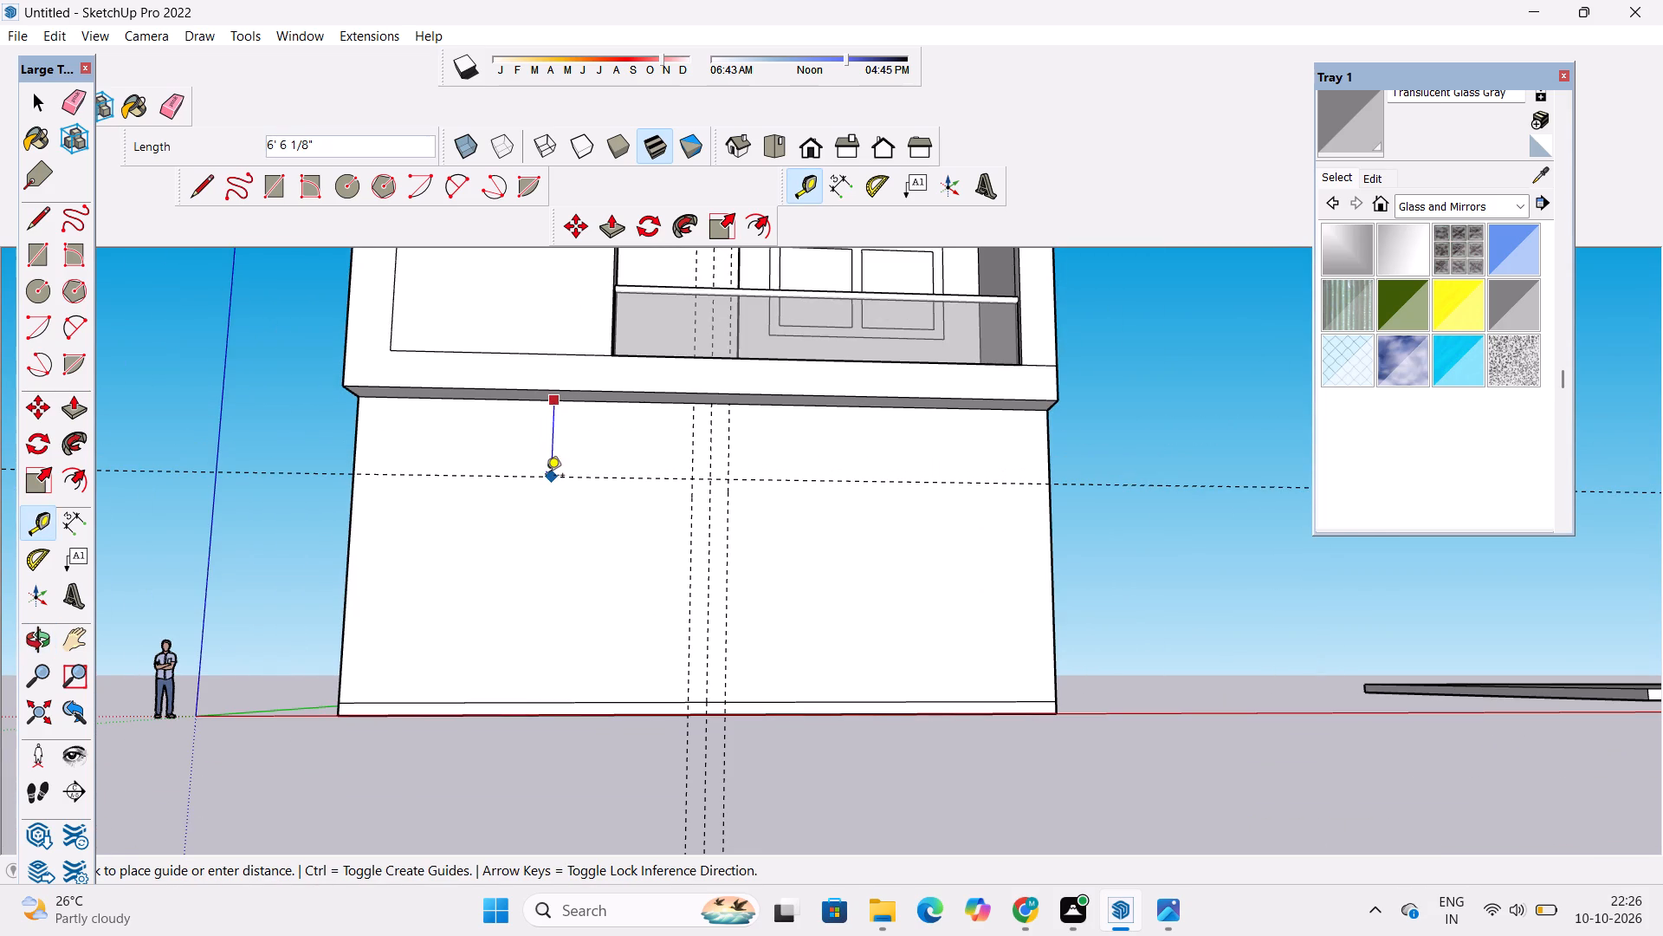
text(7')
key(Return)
Examine the guide layout on the ground-floor front wall from farther away, from above and up close.
key(o)
scroll(545, 480, down, 5)
drag(556, 498, 561, 691)
right_drag(556, 550, 556, 575)
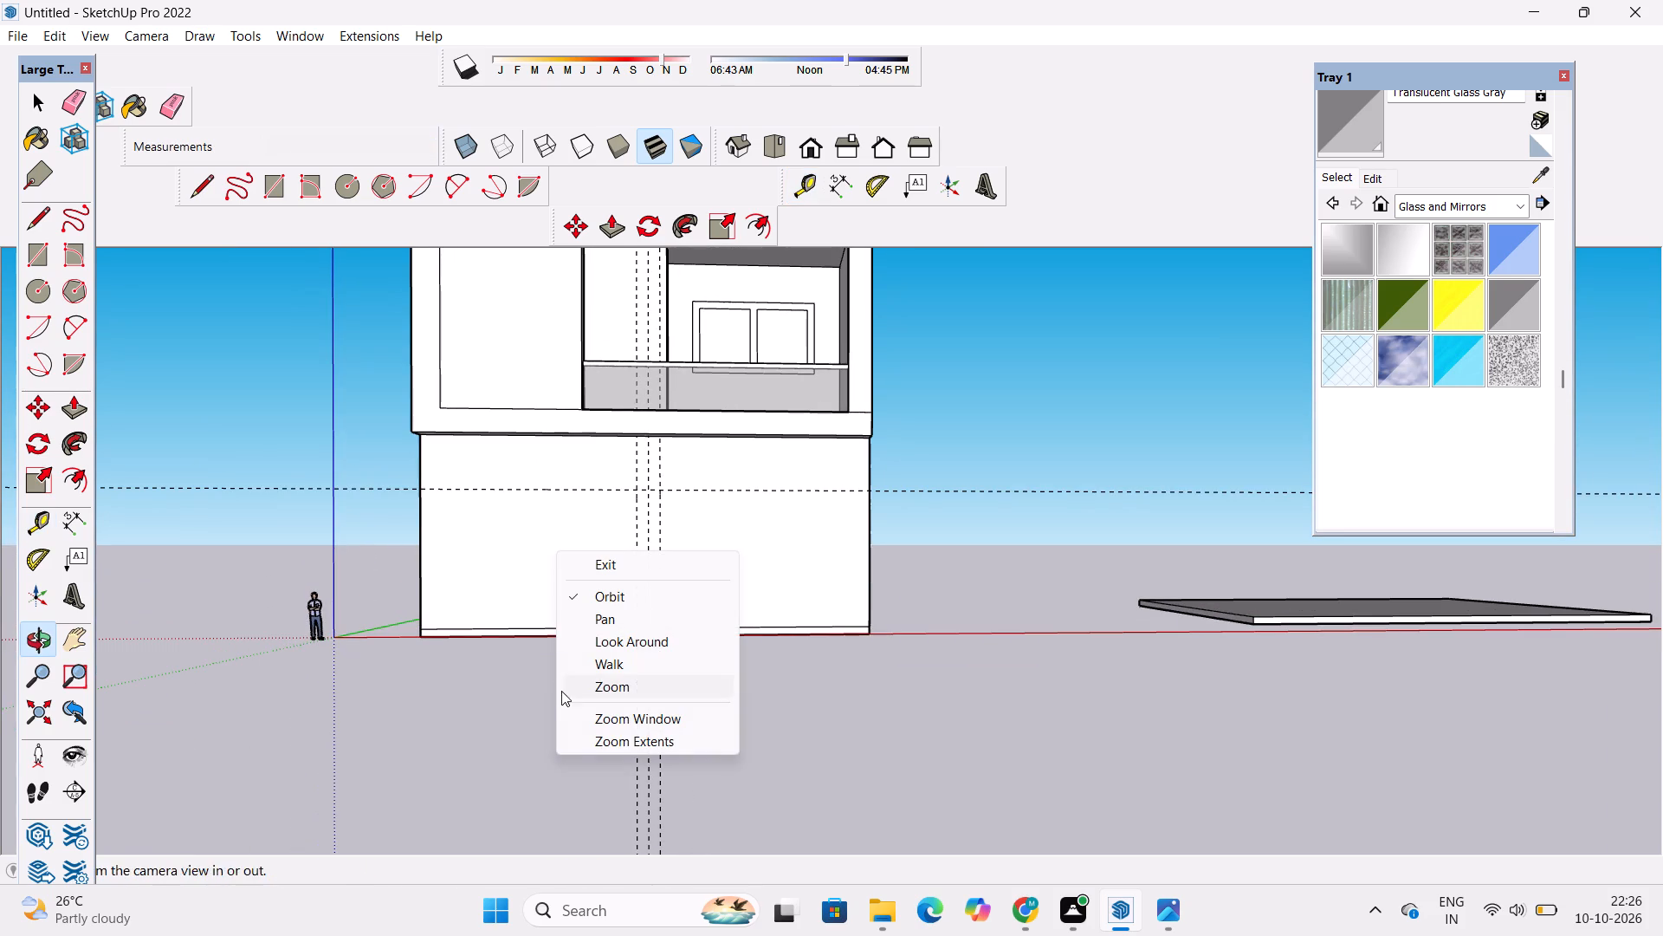
click(615, 600)
scroll(545, 468, down, 5)
drag(551, 511, 604, 701)
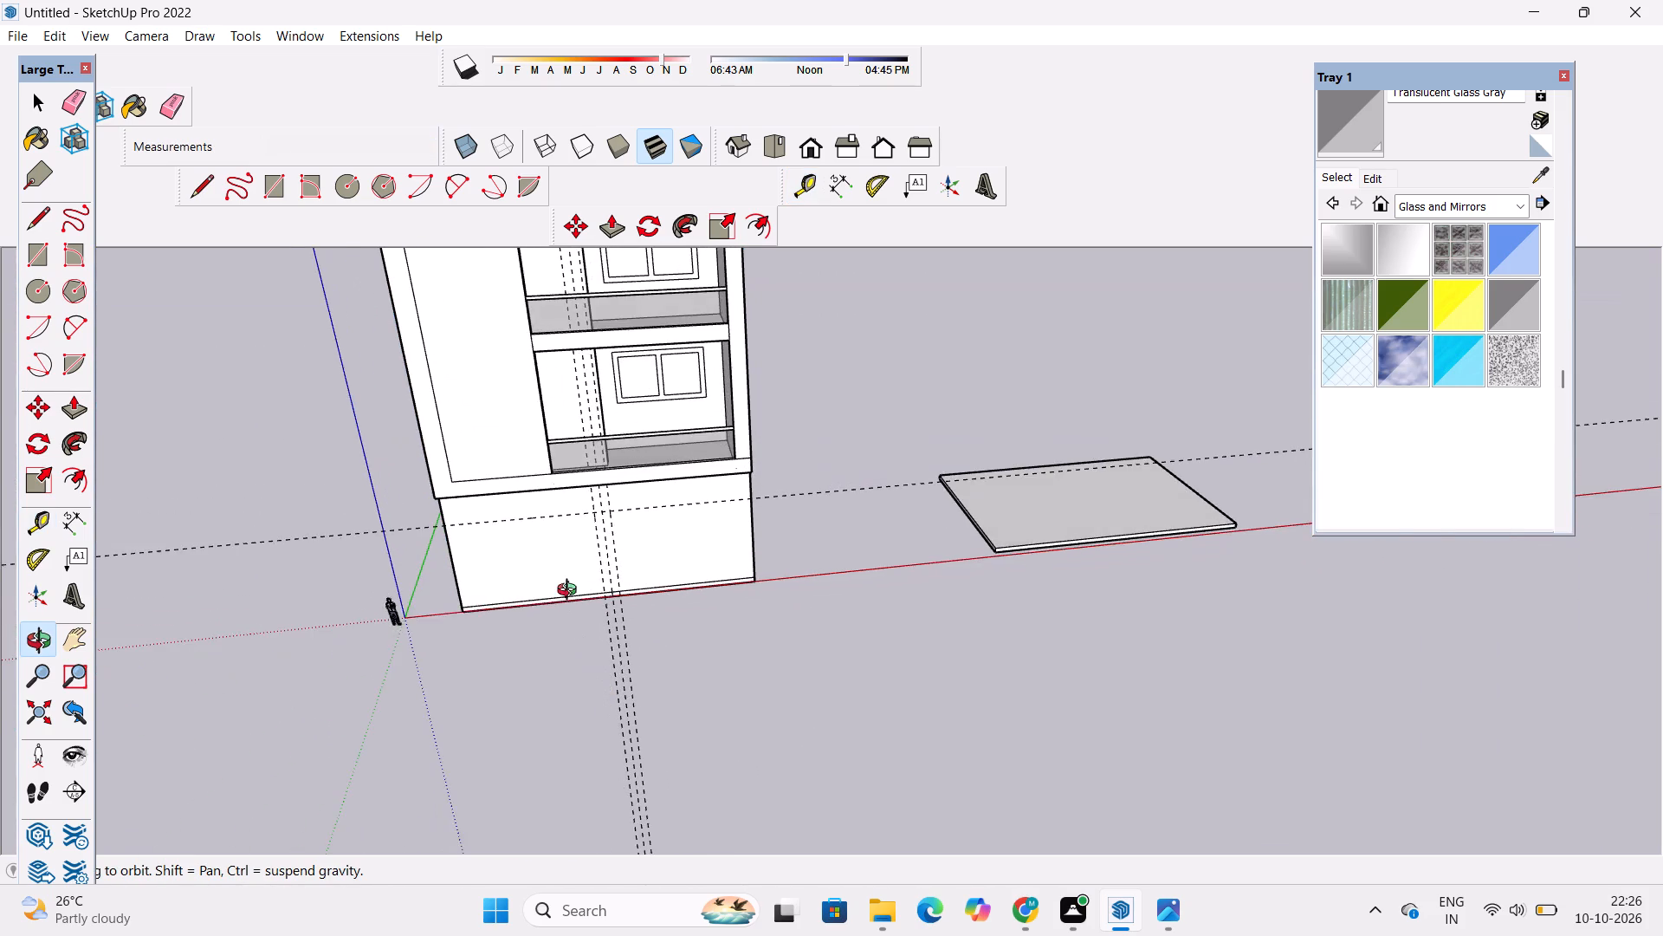
scroll(571, 592, up, 3)
shift+drag(573, 589, 586, 638)
scroll(584, 633, up, 4)
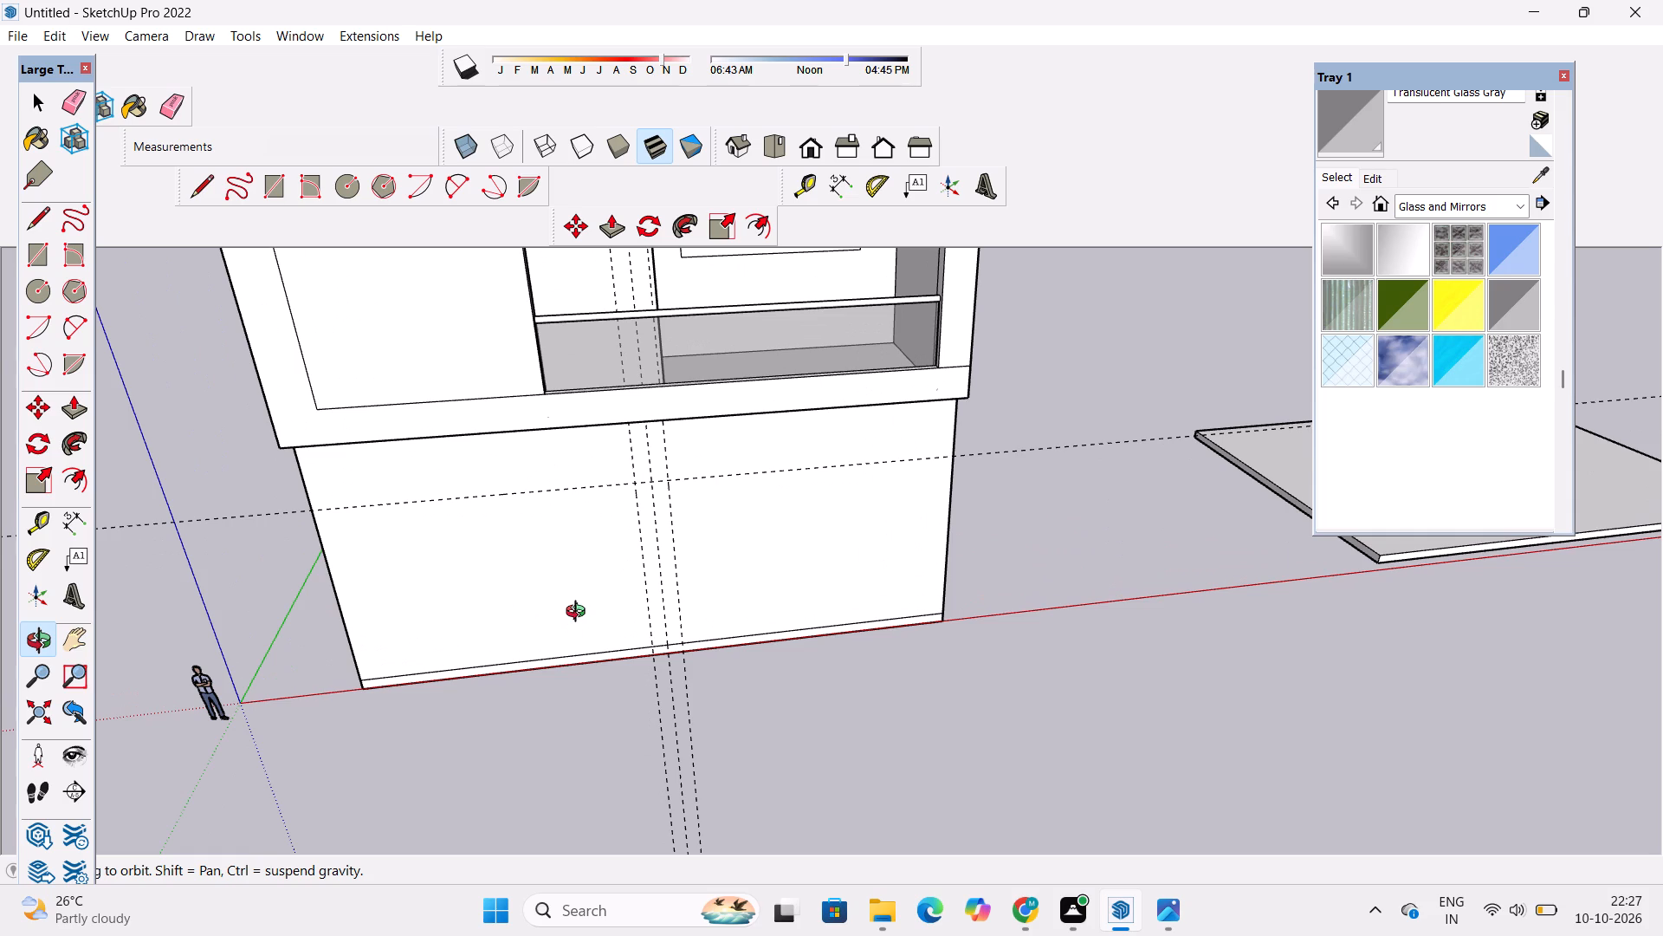
scroll(579, 614, down, 3)
scroll(579, 614, up, 2)
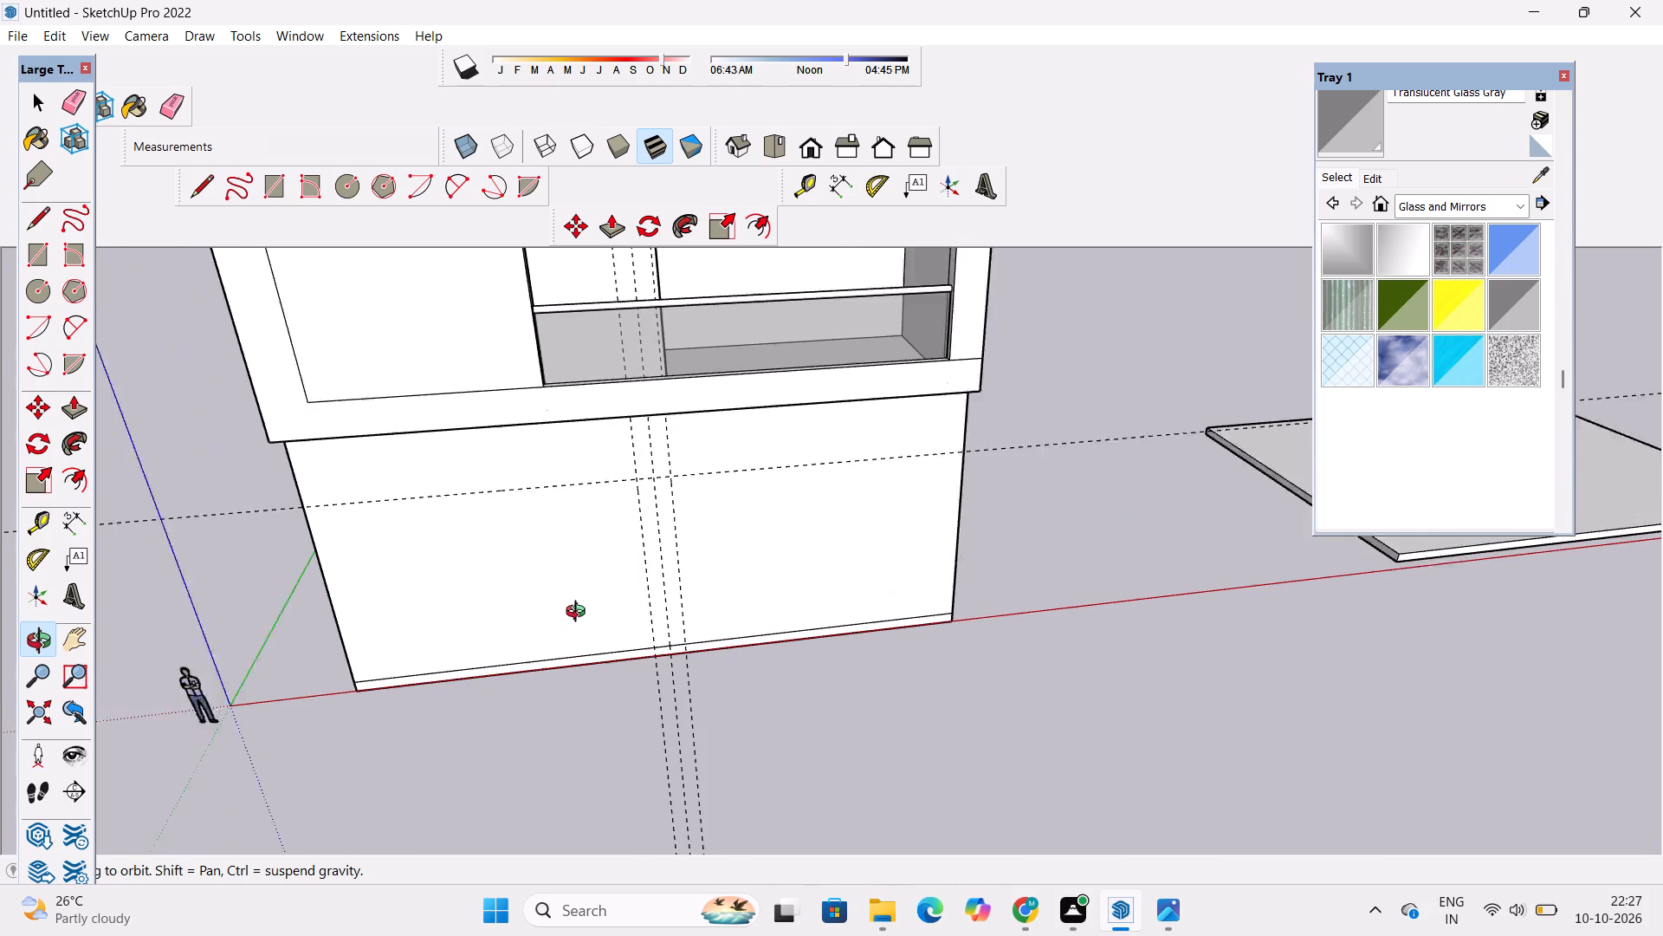
scroll(579, 614, up, 2)
scroll(579, 614, down, 5)
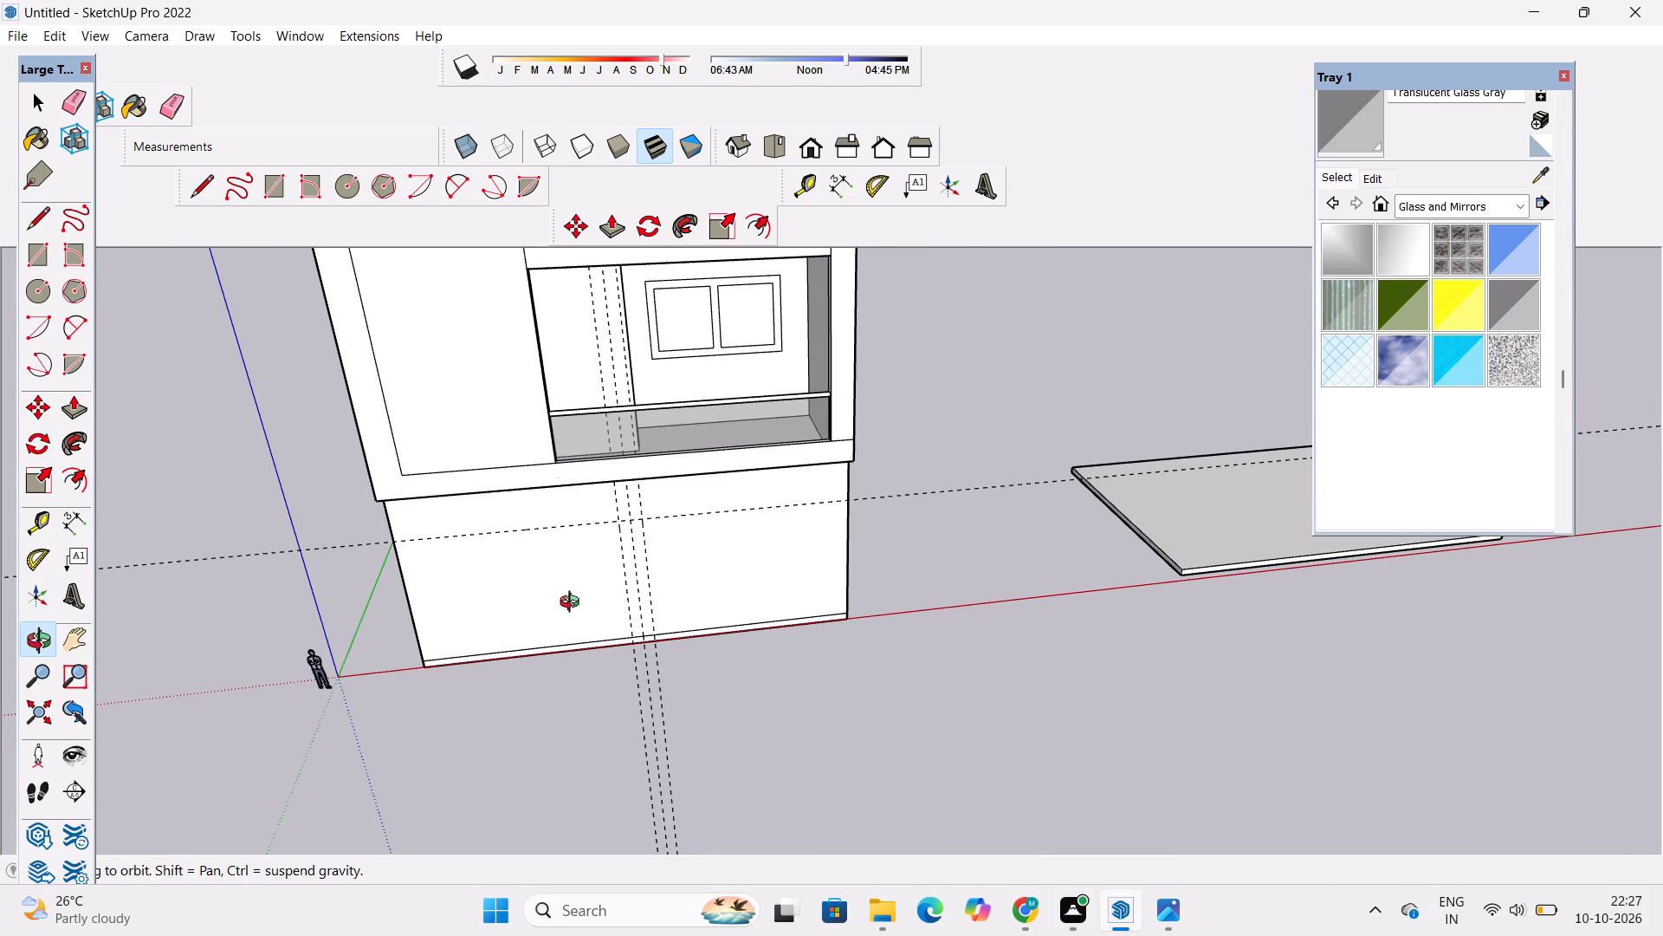
scroll(574, 604, up, 2)
scroll(553, 592, down, 3)
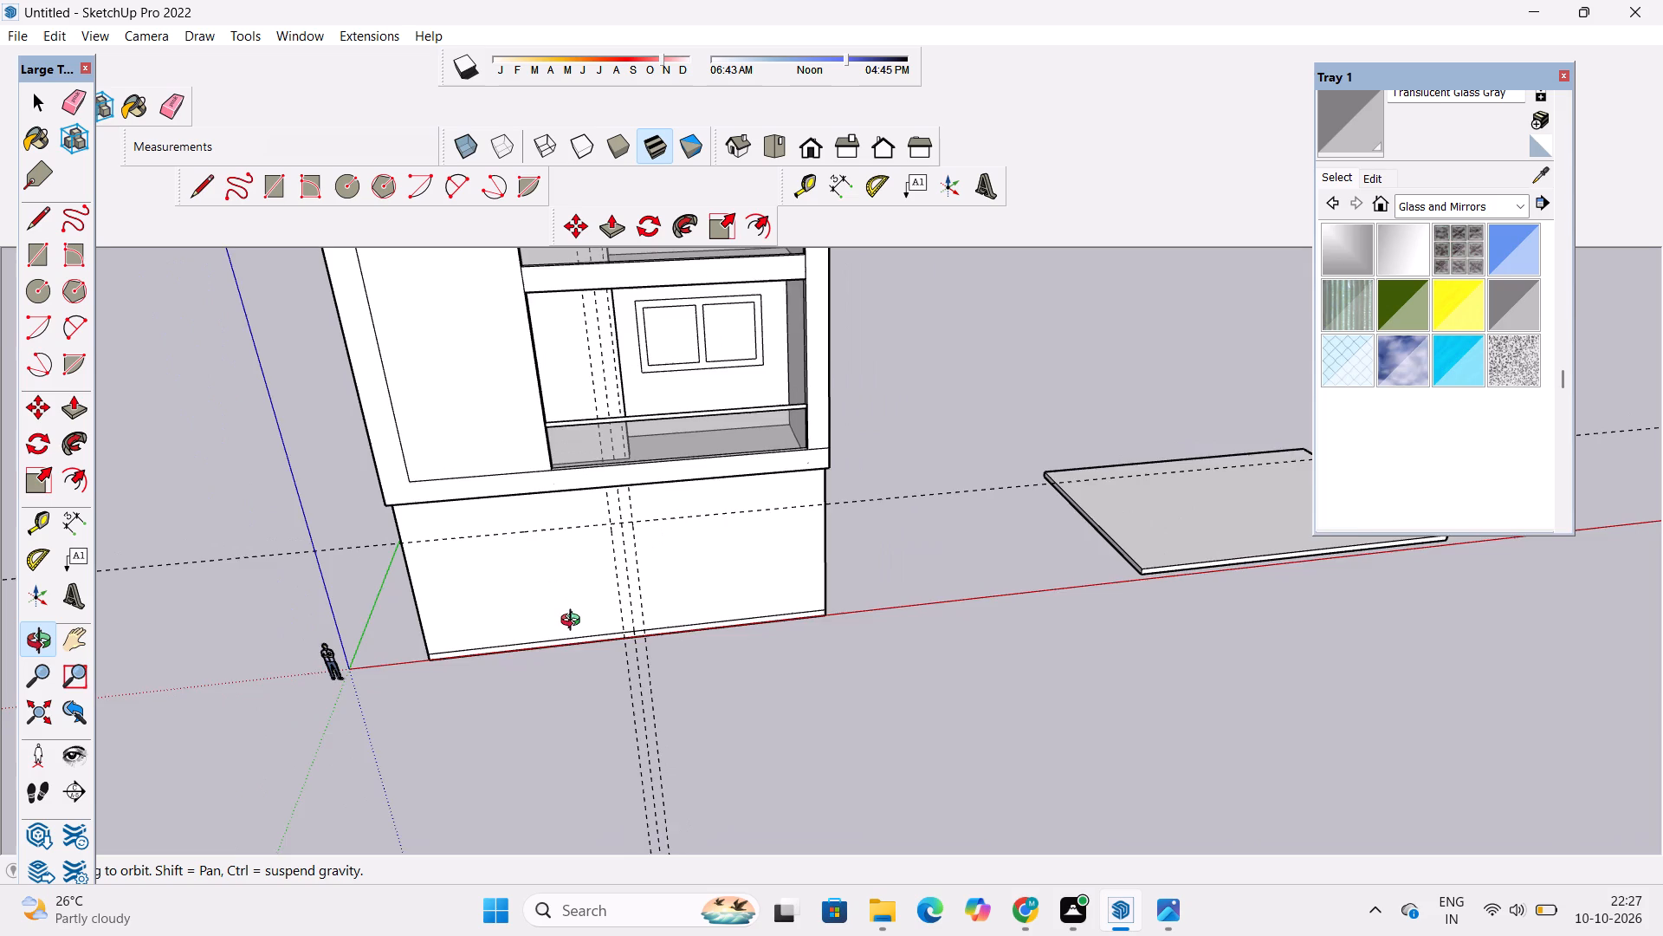
drag(574, 622, 576, 558)
scroll(580, 471, up, 3)
shift+drag(643, 603, 643, 565)
drag(634, 564, 611, 569)
scroll(595, 564, up, 1)
shift+drag(579, 601, 586, 576)
scroll(591, 559, up, 3)
drag(584, 571, 547, 584)
shift+drag(537, 587, 567, 591)
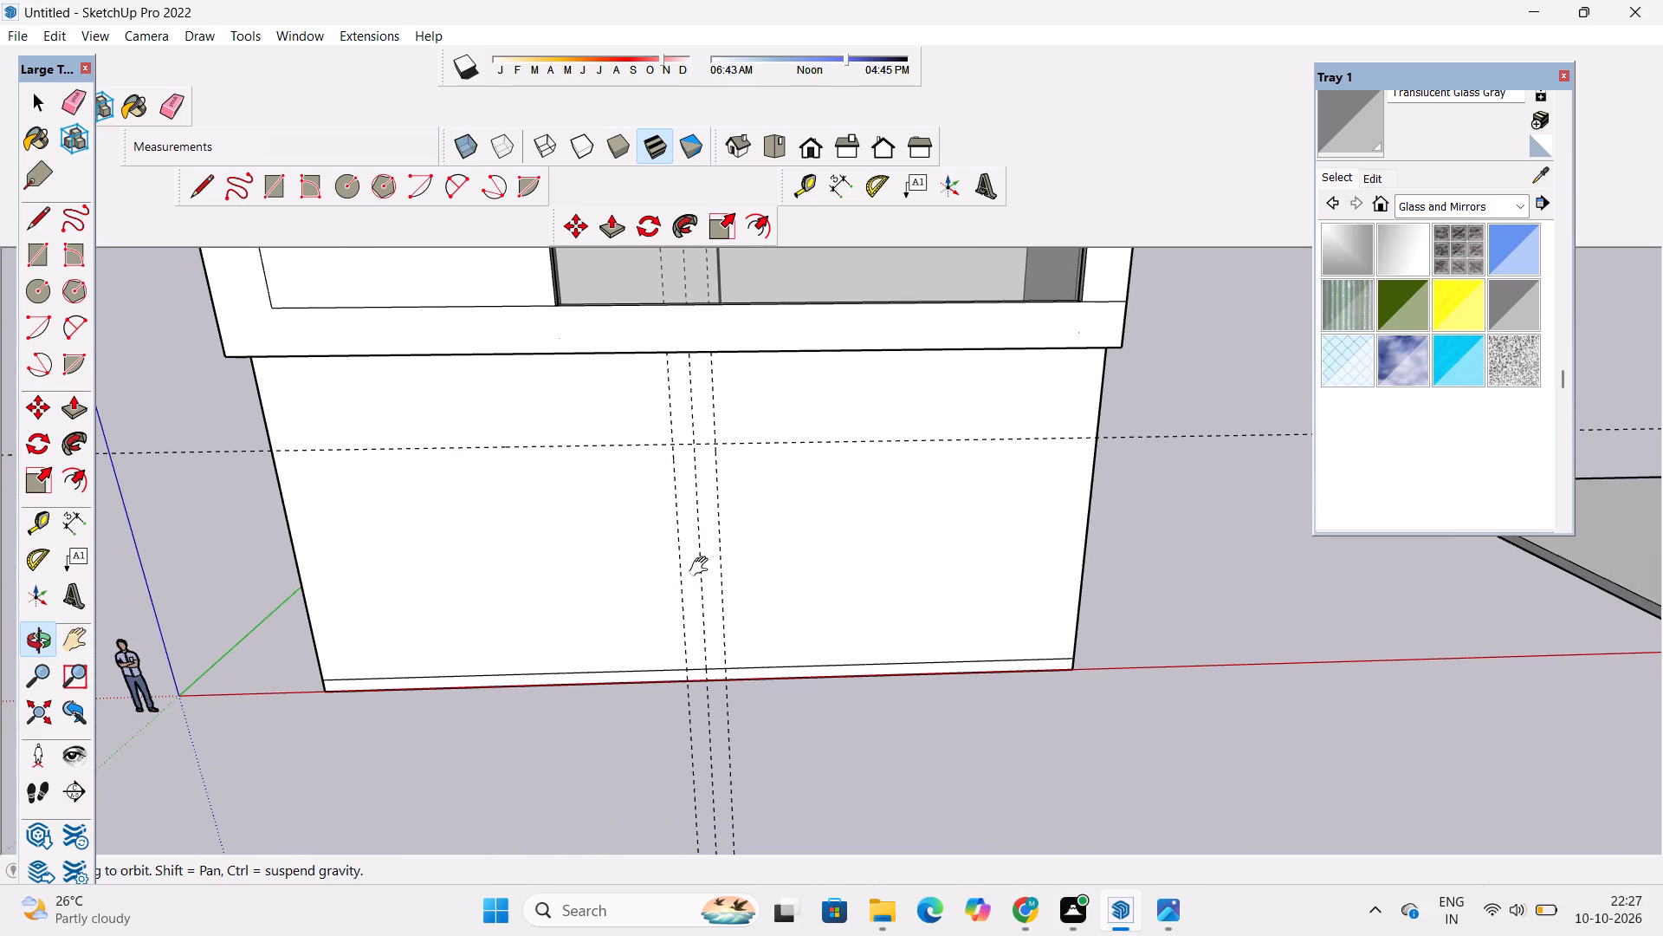
shift+drag(704, 571, 709, 591)
shift+drag(709, 604, 987, 527)
shift+scroll(895, 526, down, 4)
shift+drag(881, 526, 694, 638)
shift+drag(694, 642, 694, 583)
scroll(691, 584, up, 1)
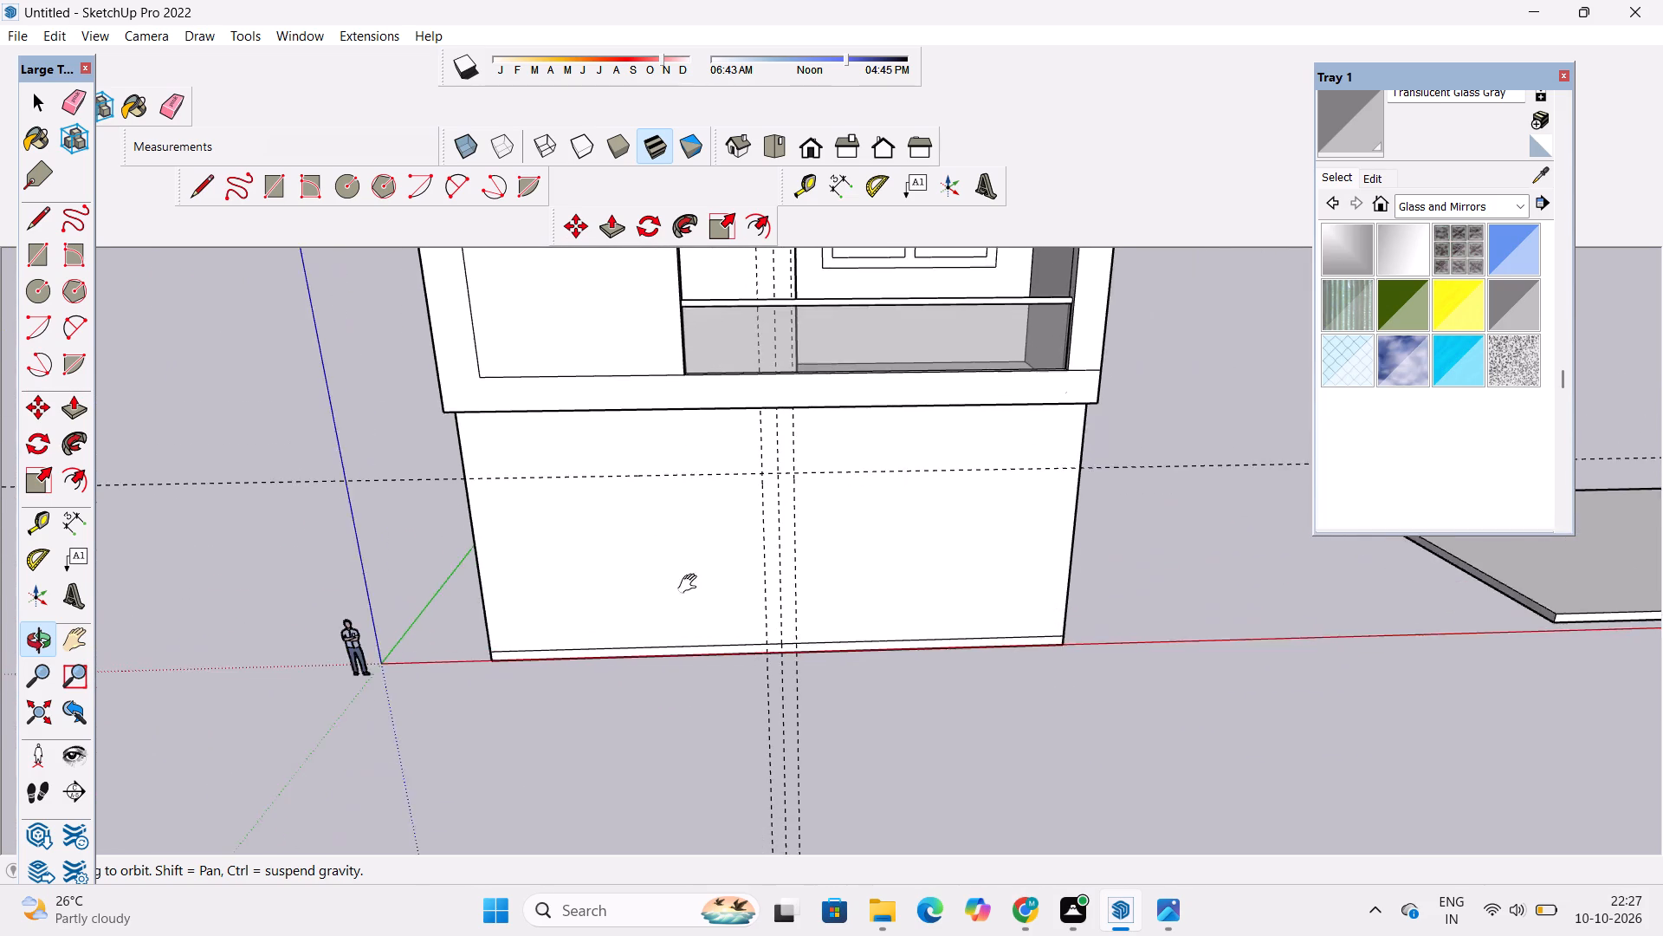
shift+drag(689, 597, 676, 702)
drag(676, 704, 671, 609)
scroll(666, 607, up, 4)
drag(702, 684, 689, 562)
scroll(722, 657, up, 1)
shift+drag(722, 659, 701, 601)
drag(698, 599, 721, 656)
shift+drag(728, 653, 723, 640)
shift+click(723, 640)
drag(723, 651, 723, 673)
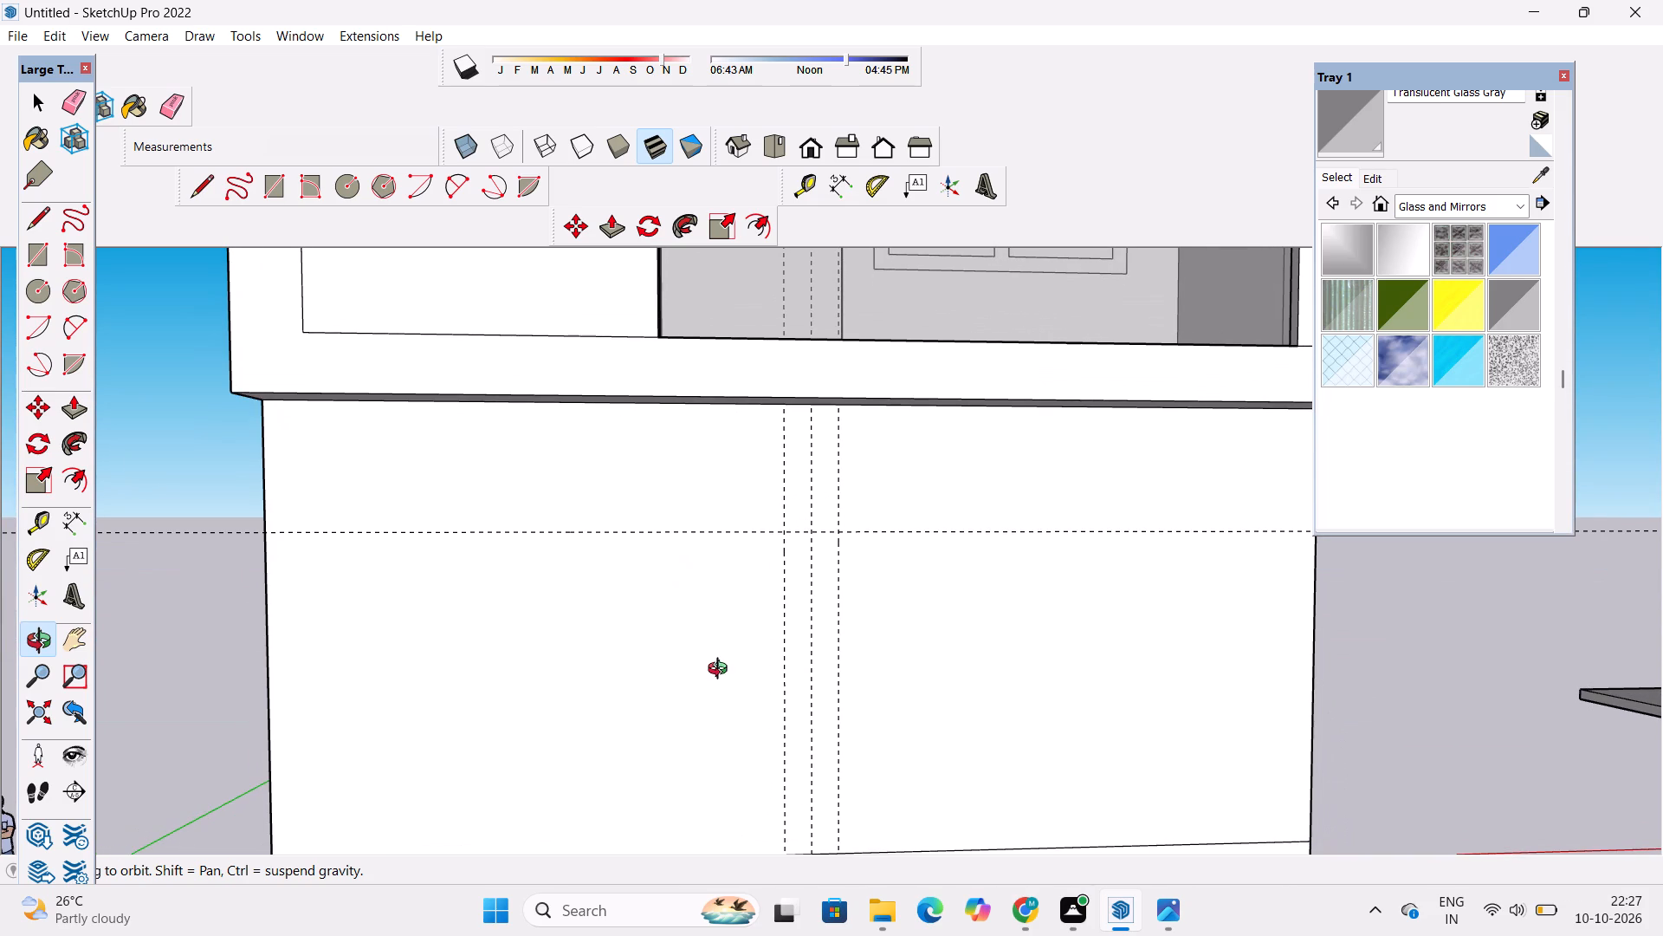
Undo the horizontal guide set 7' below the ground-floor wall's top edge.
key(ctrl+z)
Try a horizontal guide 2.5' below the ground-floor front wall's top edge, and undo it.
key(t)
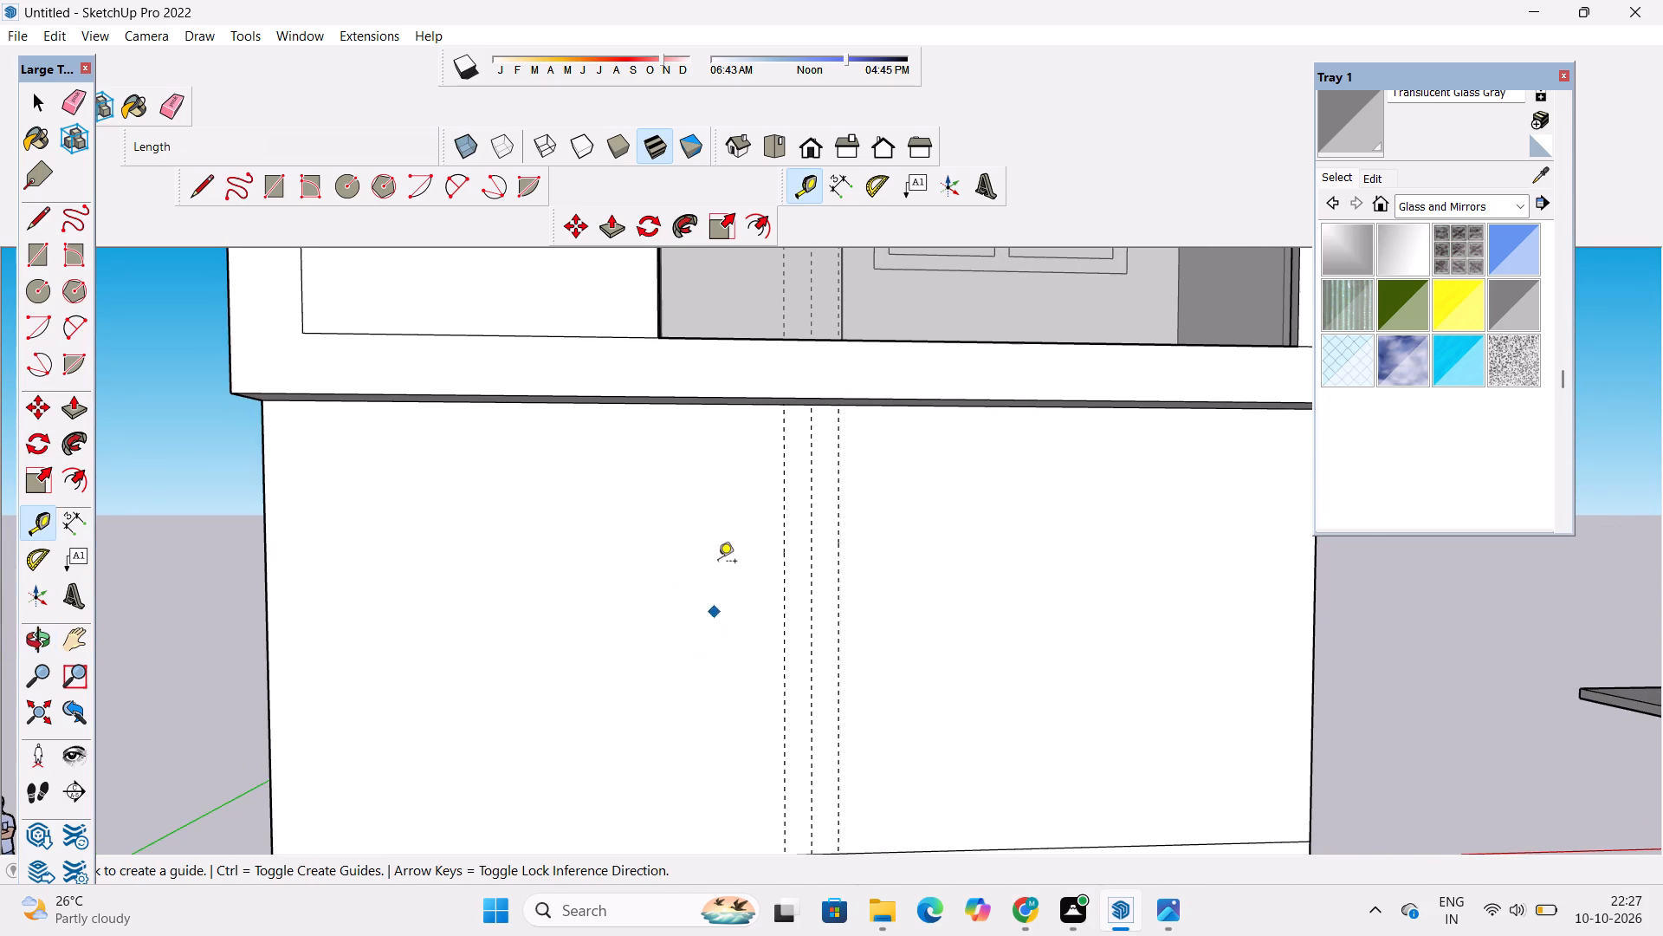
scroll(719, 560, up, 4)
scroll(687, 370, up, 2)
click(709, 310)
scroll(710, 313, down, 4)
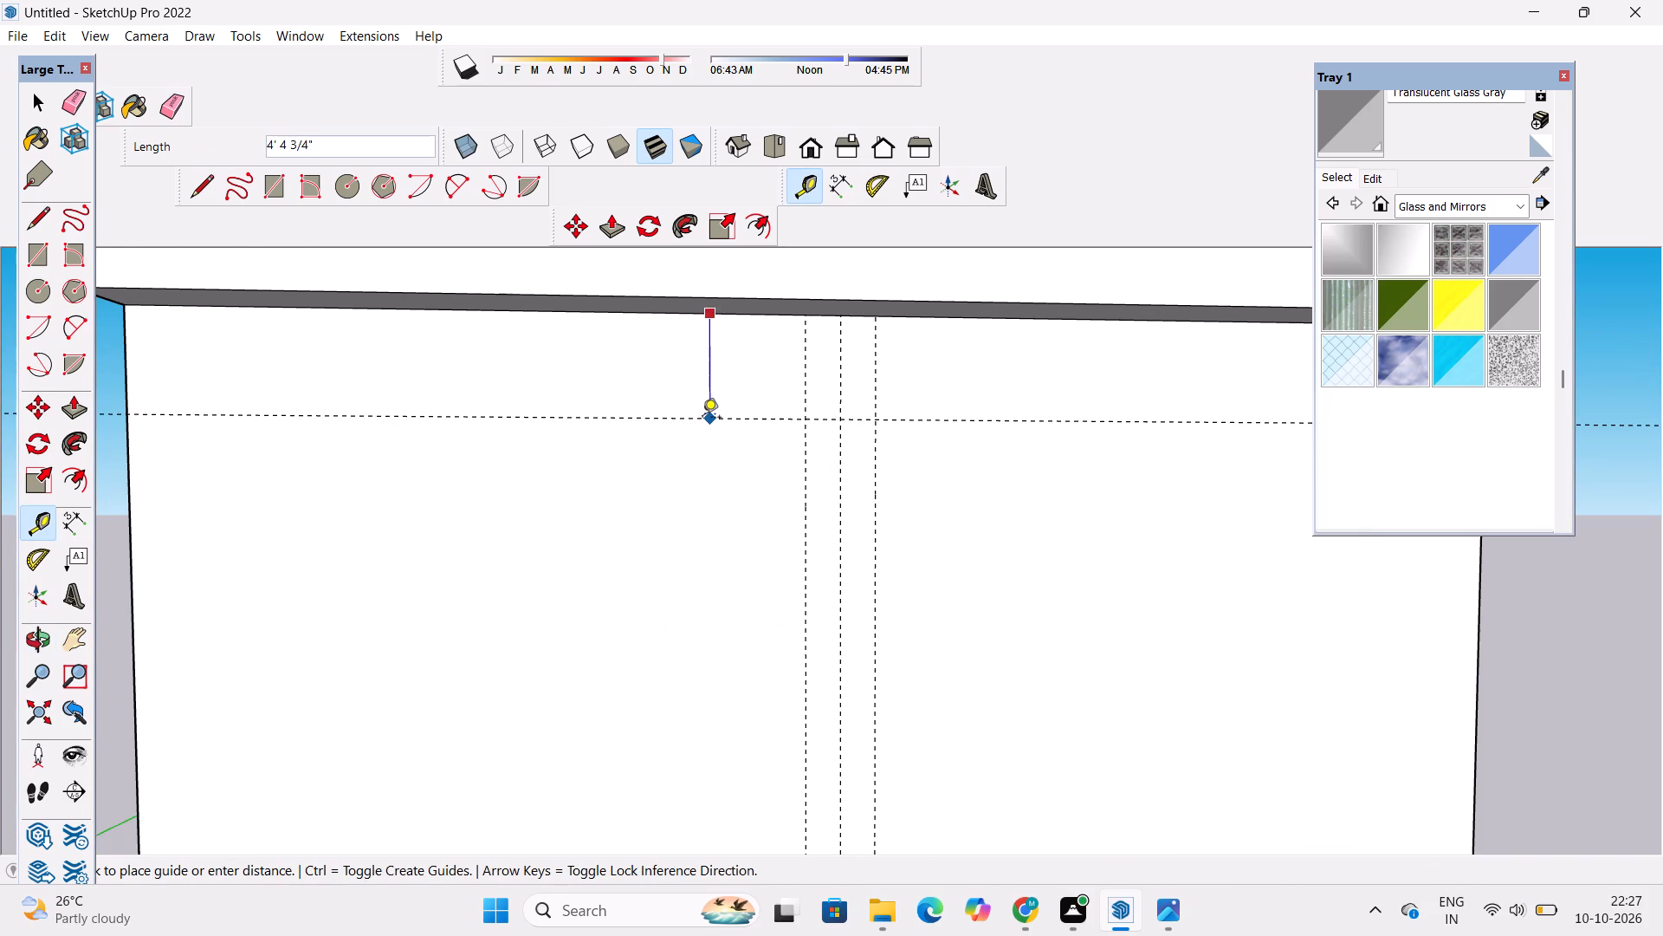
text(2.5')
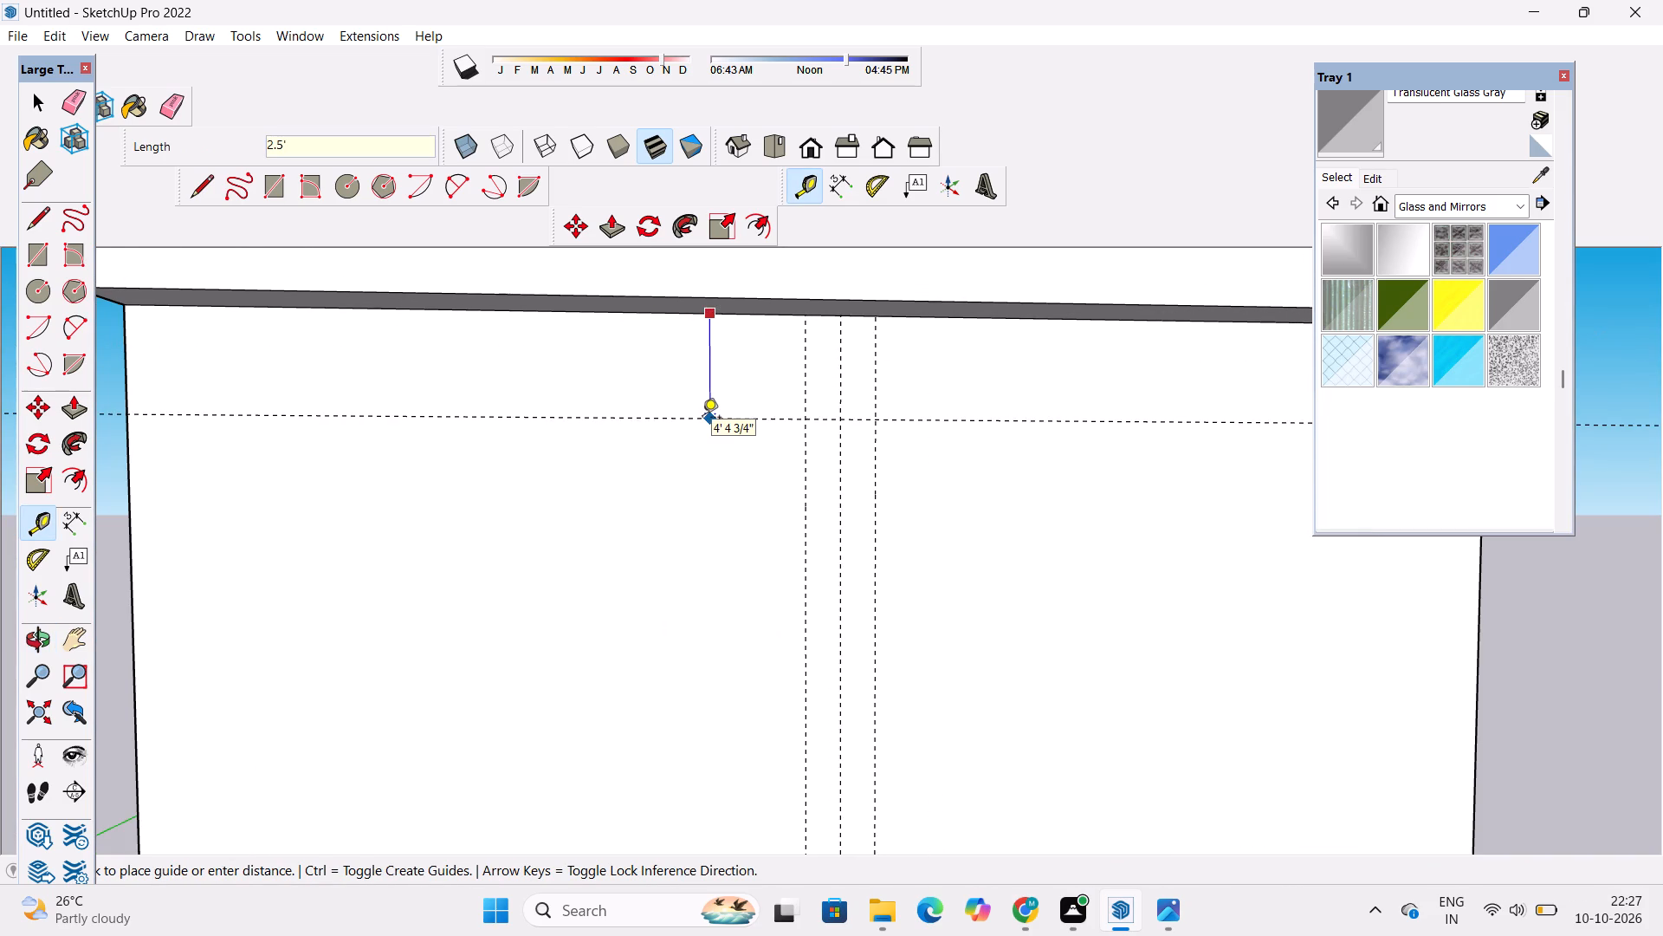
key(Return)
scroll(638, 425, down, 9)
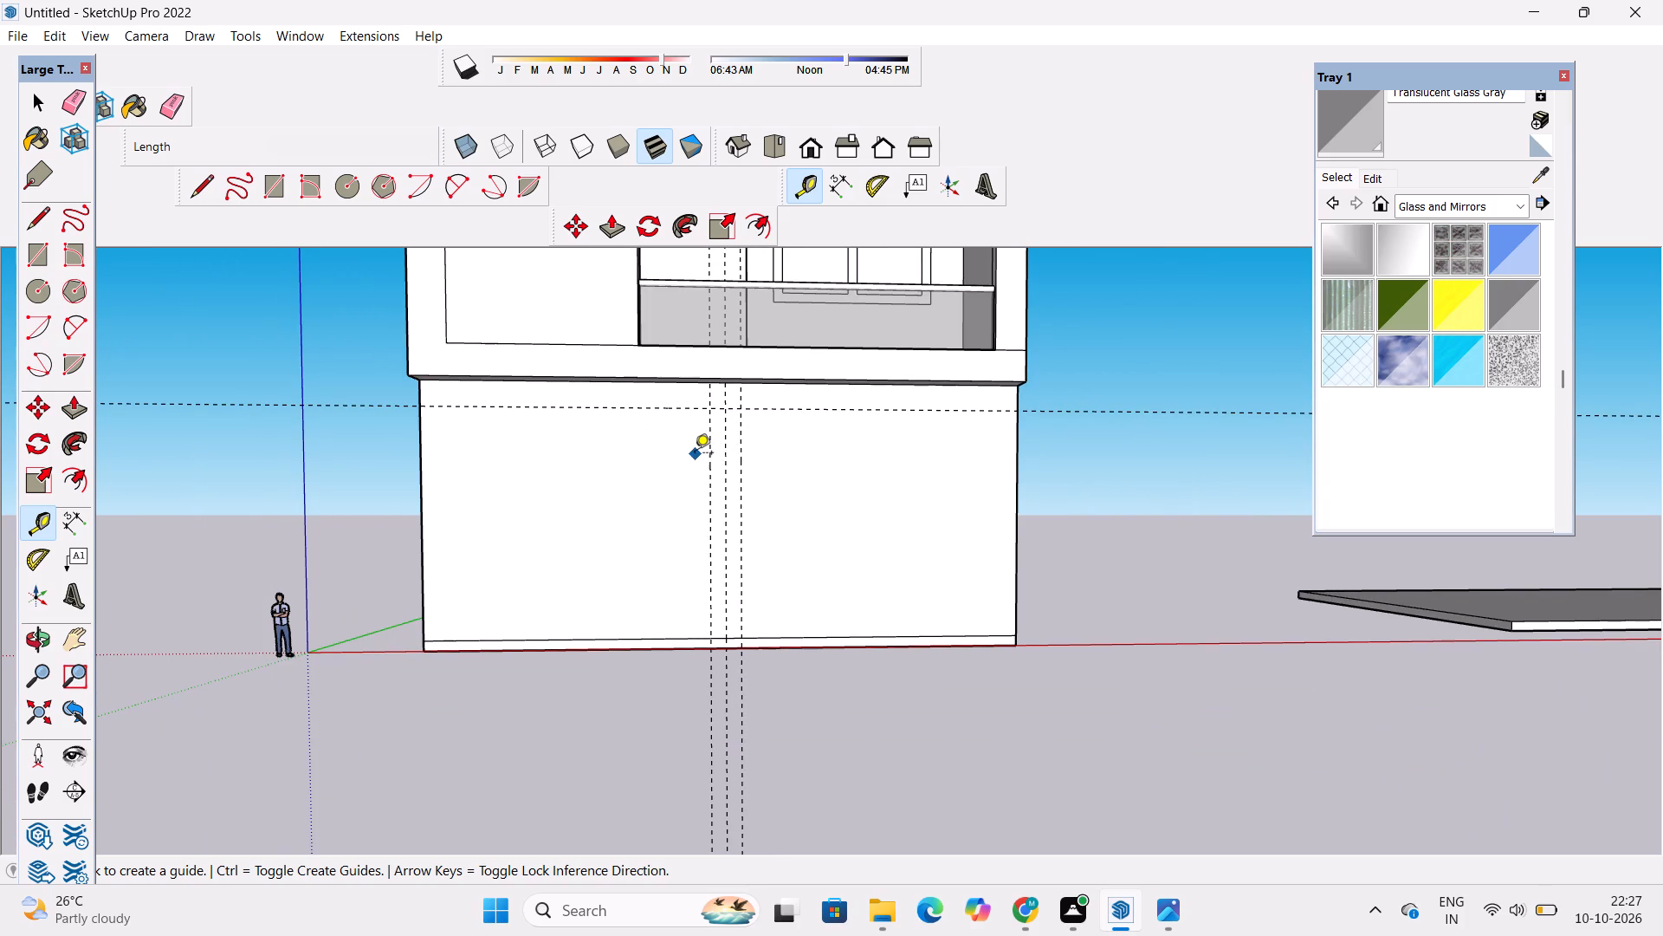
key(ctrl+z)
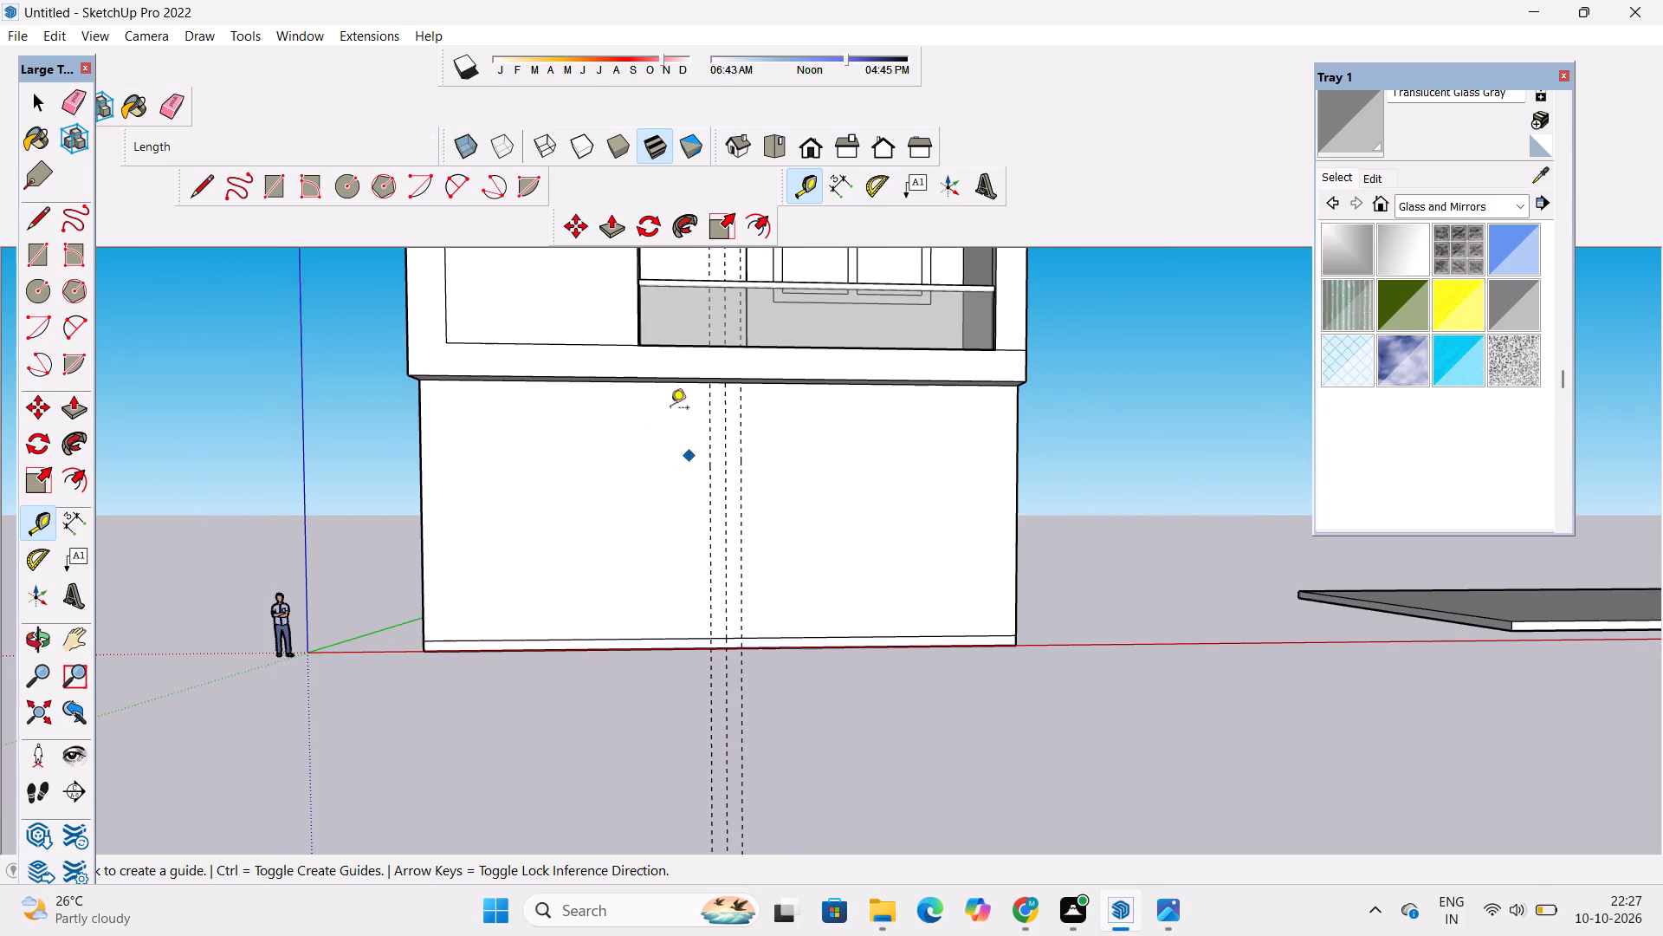
Place a horizontal guide 3' below the top edge of the ground-floor front wall.
scroll(668, 400, up, 10)
click(676, 355)
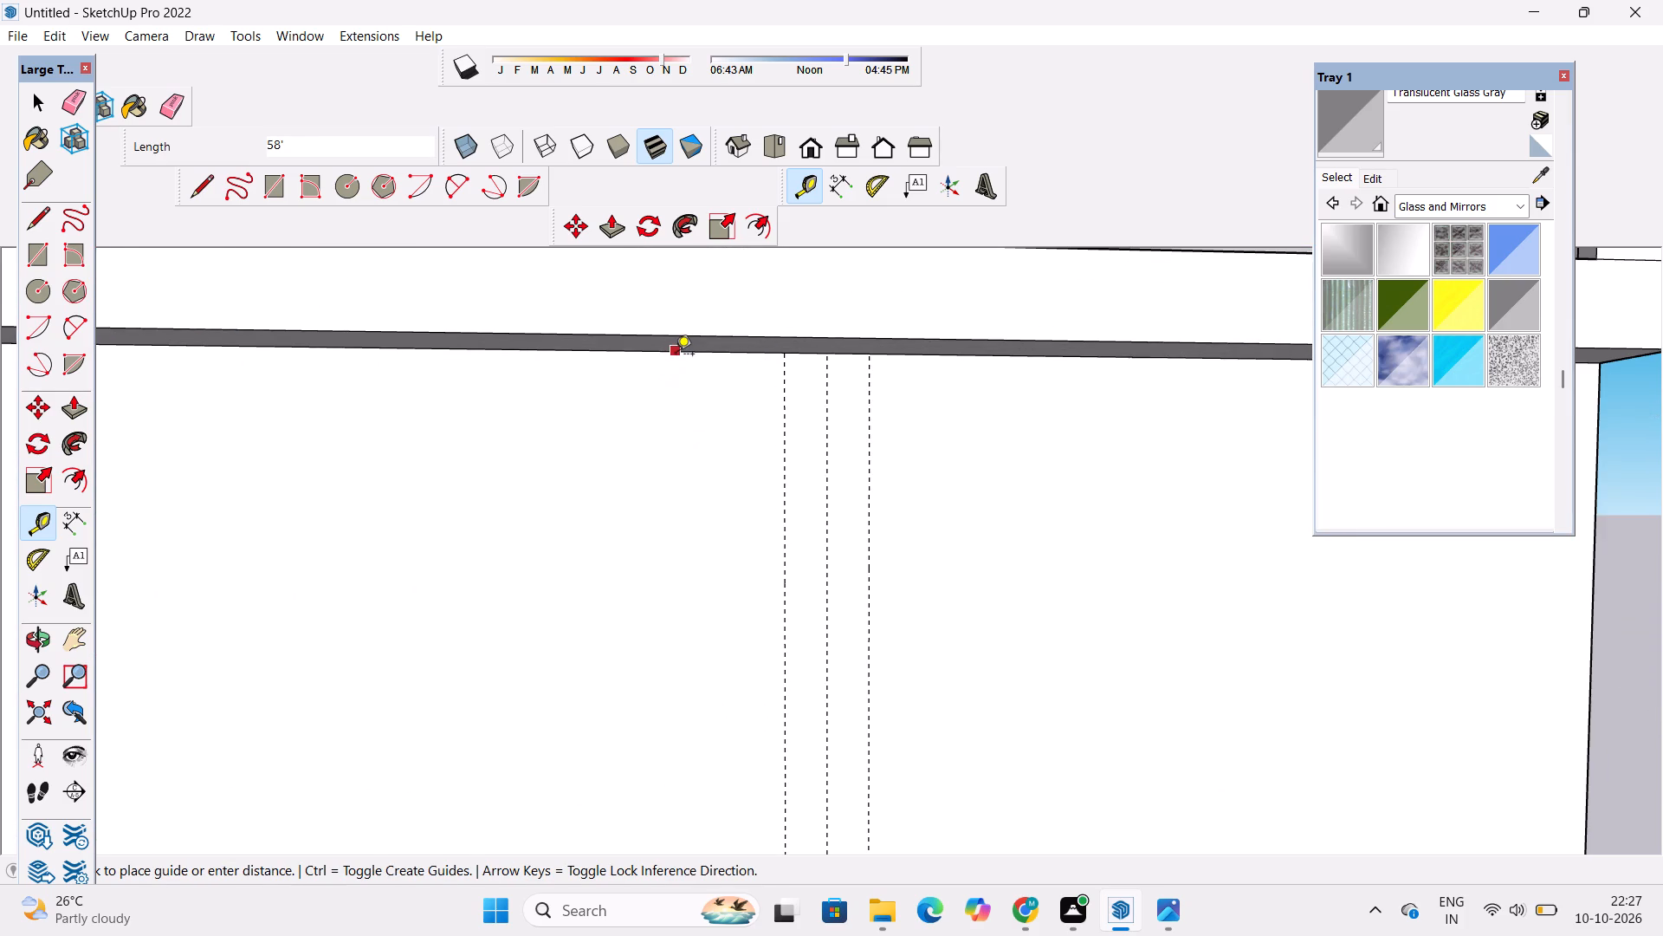
scroll(676, 357, down, 5)
text(3')
key(Return)
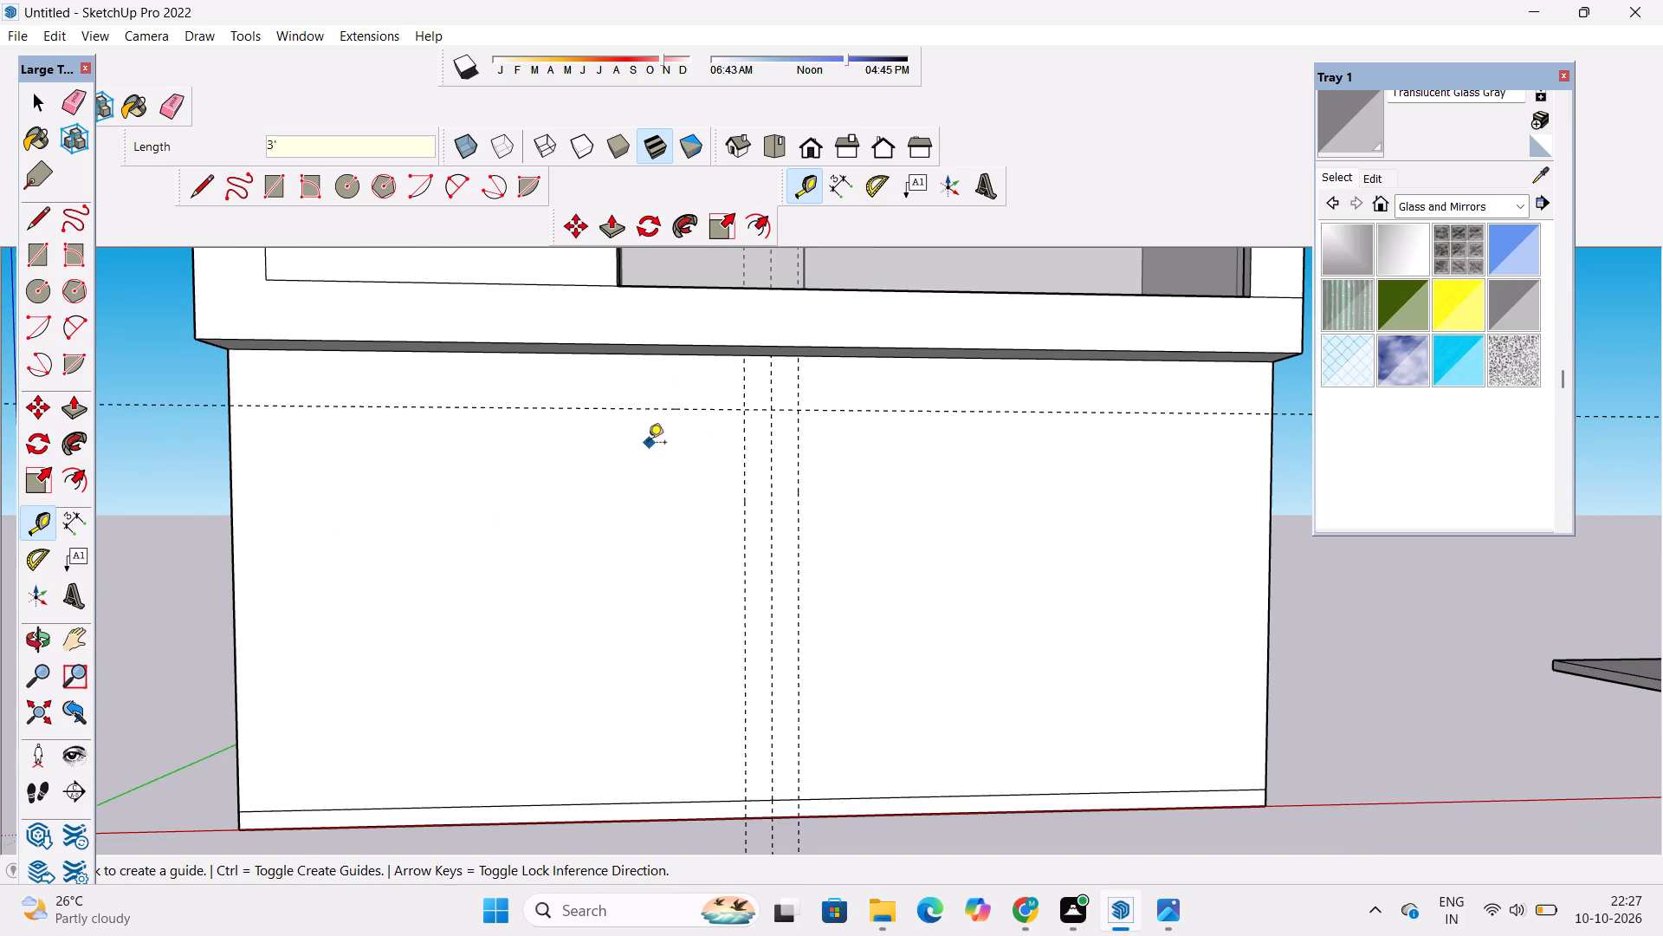
Place vertical guides 3' in from both side edges of the ground-floor front wall.
scroll(648, 444, down, 6)
scroll(500, 546, up, 5)
click(356, 505)
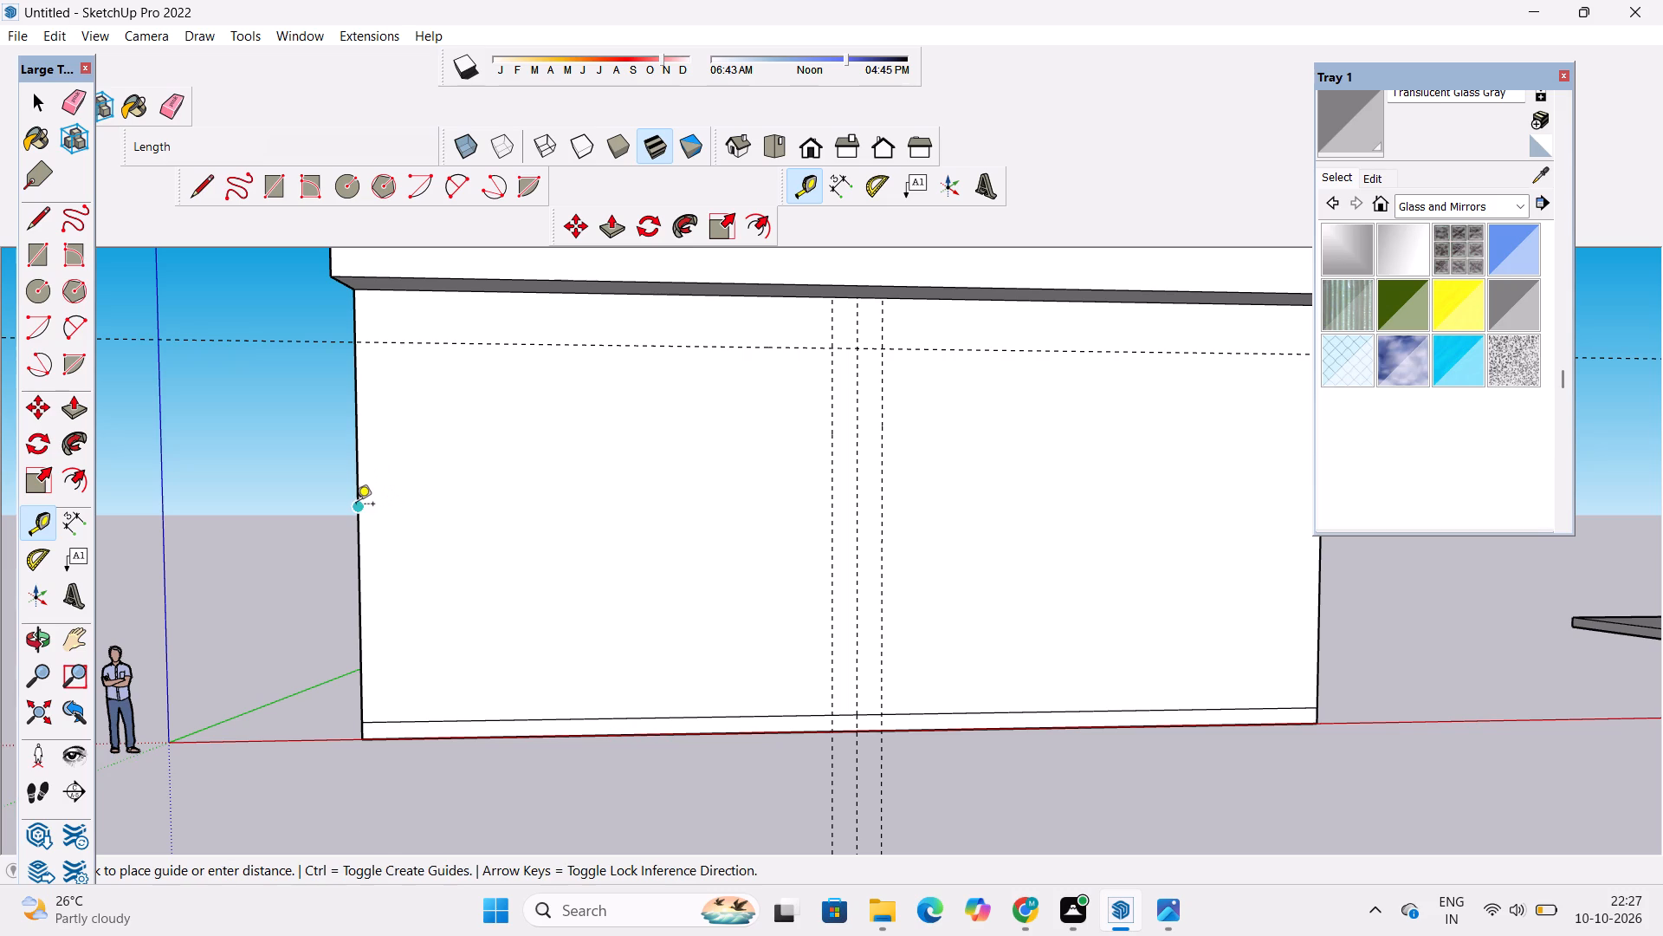
key(Return)
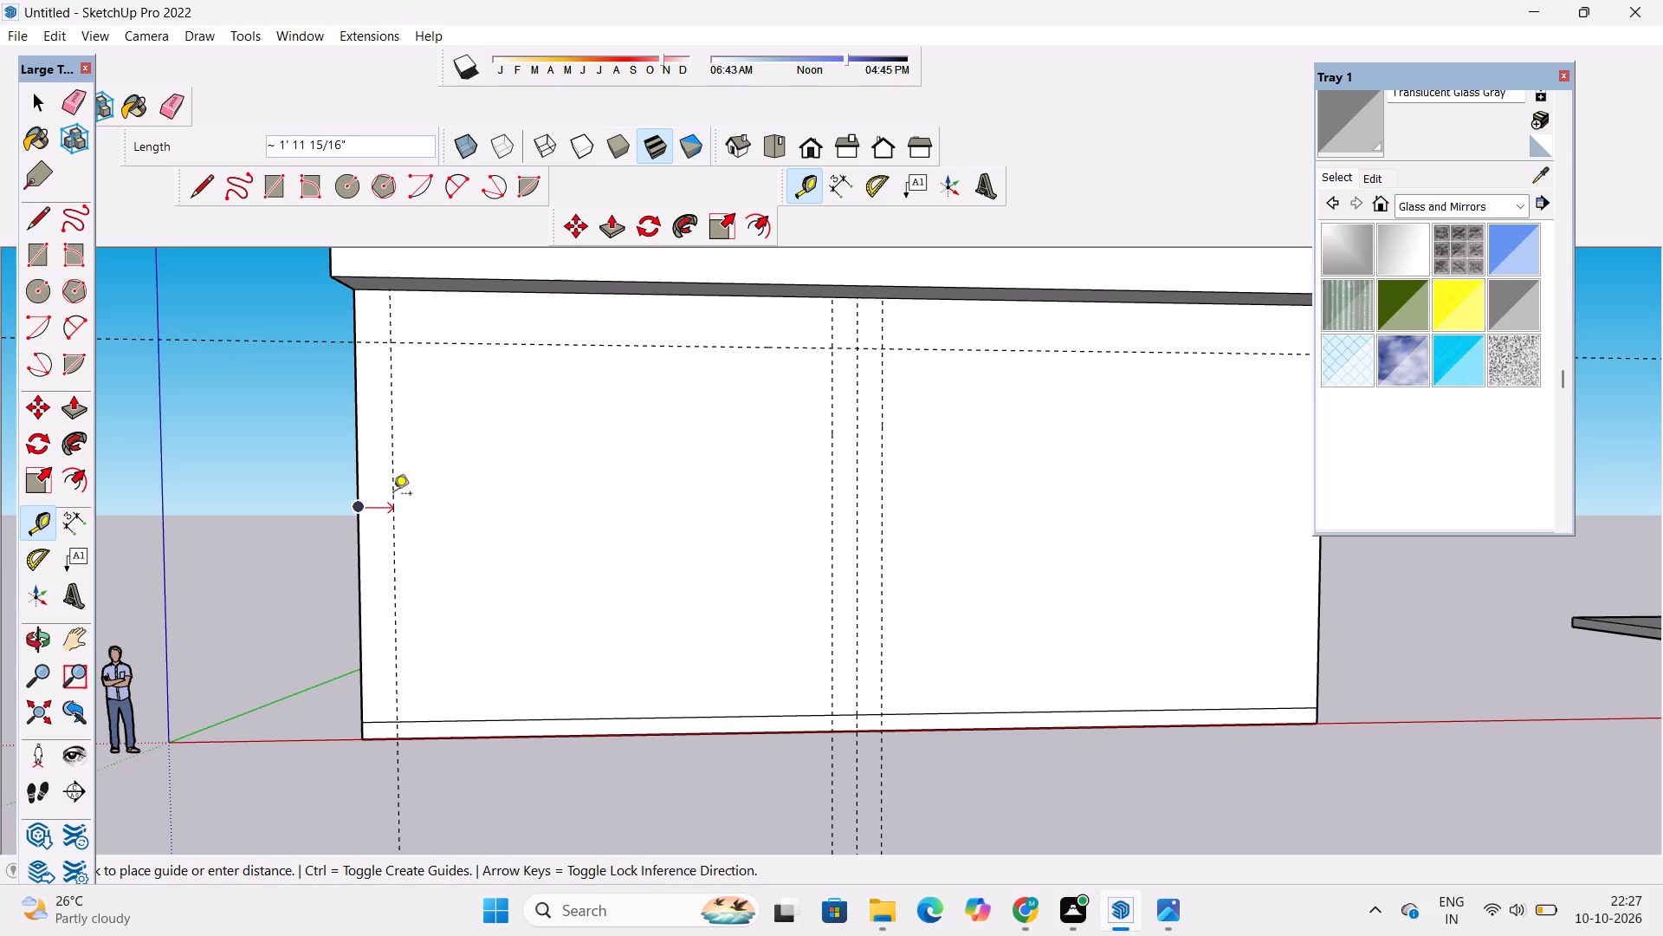
text(3')
key(Return)
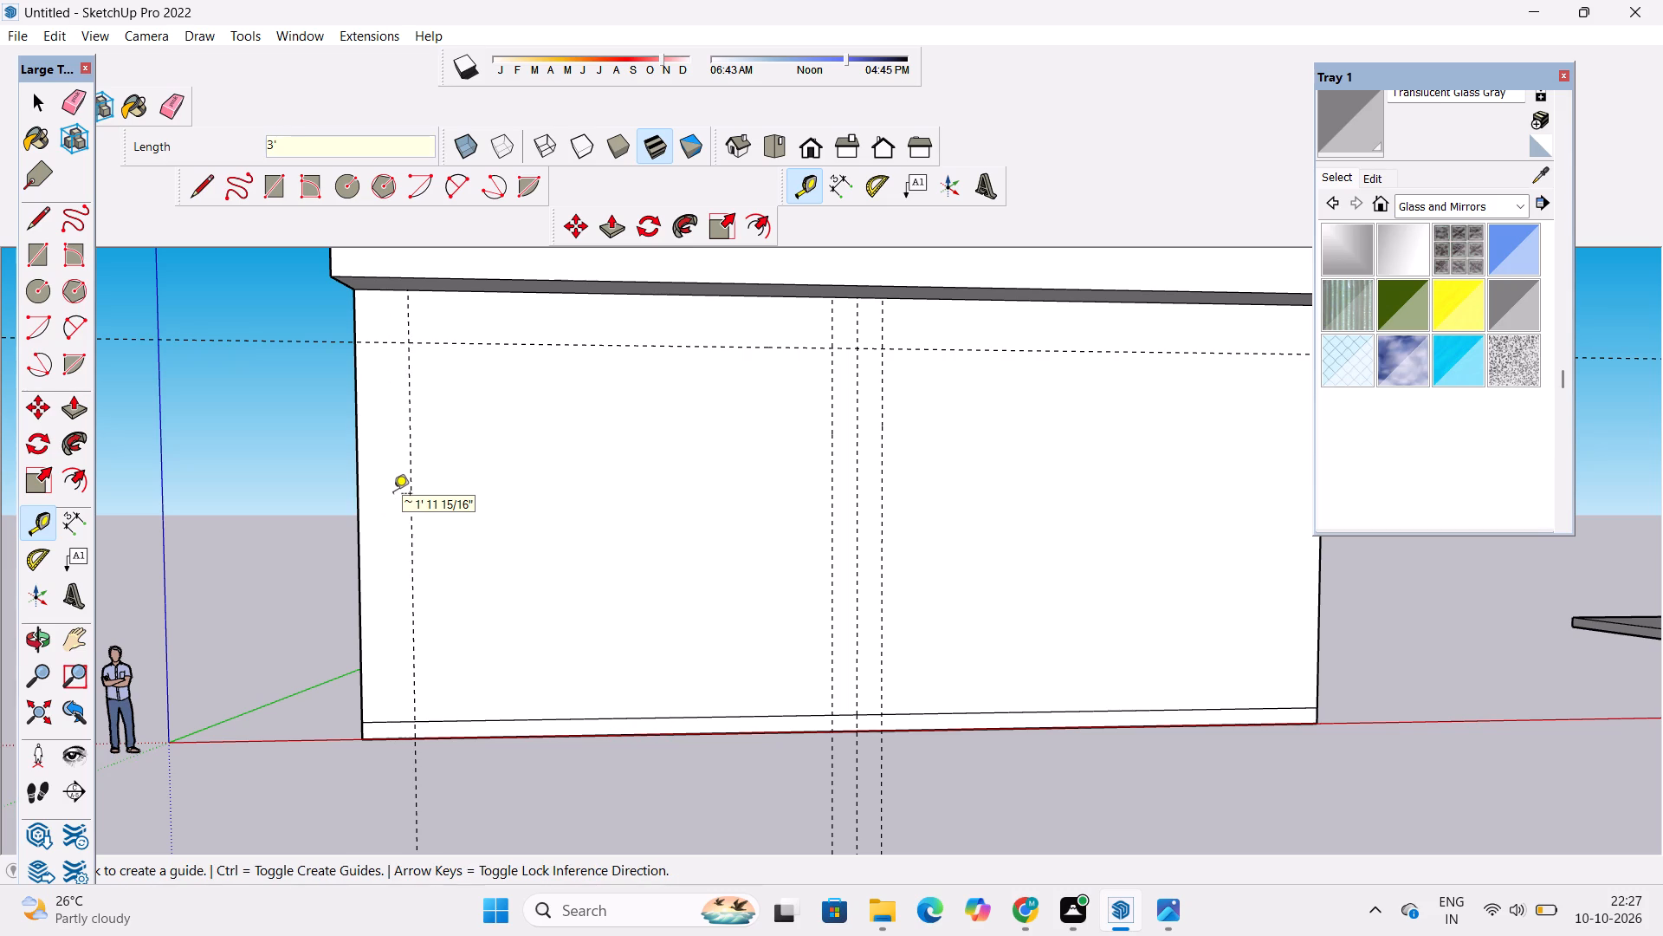
scroll(395, 496, down, 9)
scroll(845, 499, up, 5)
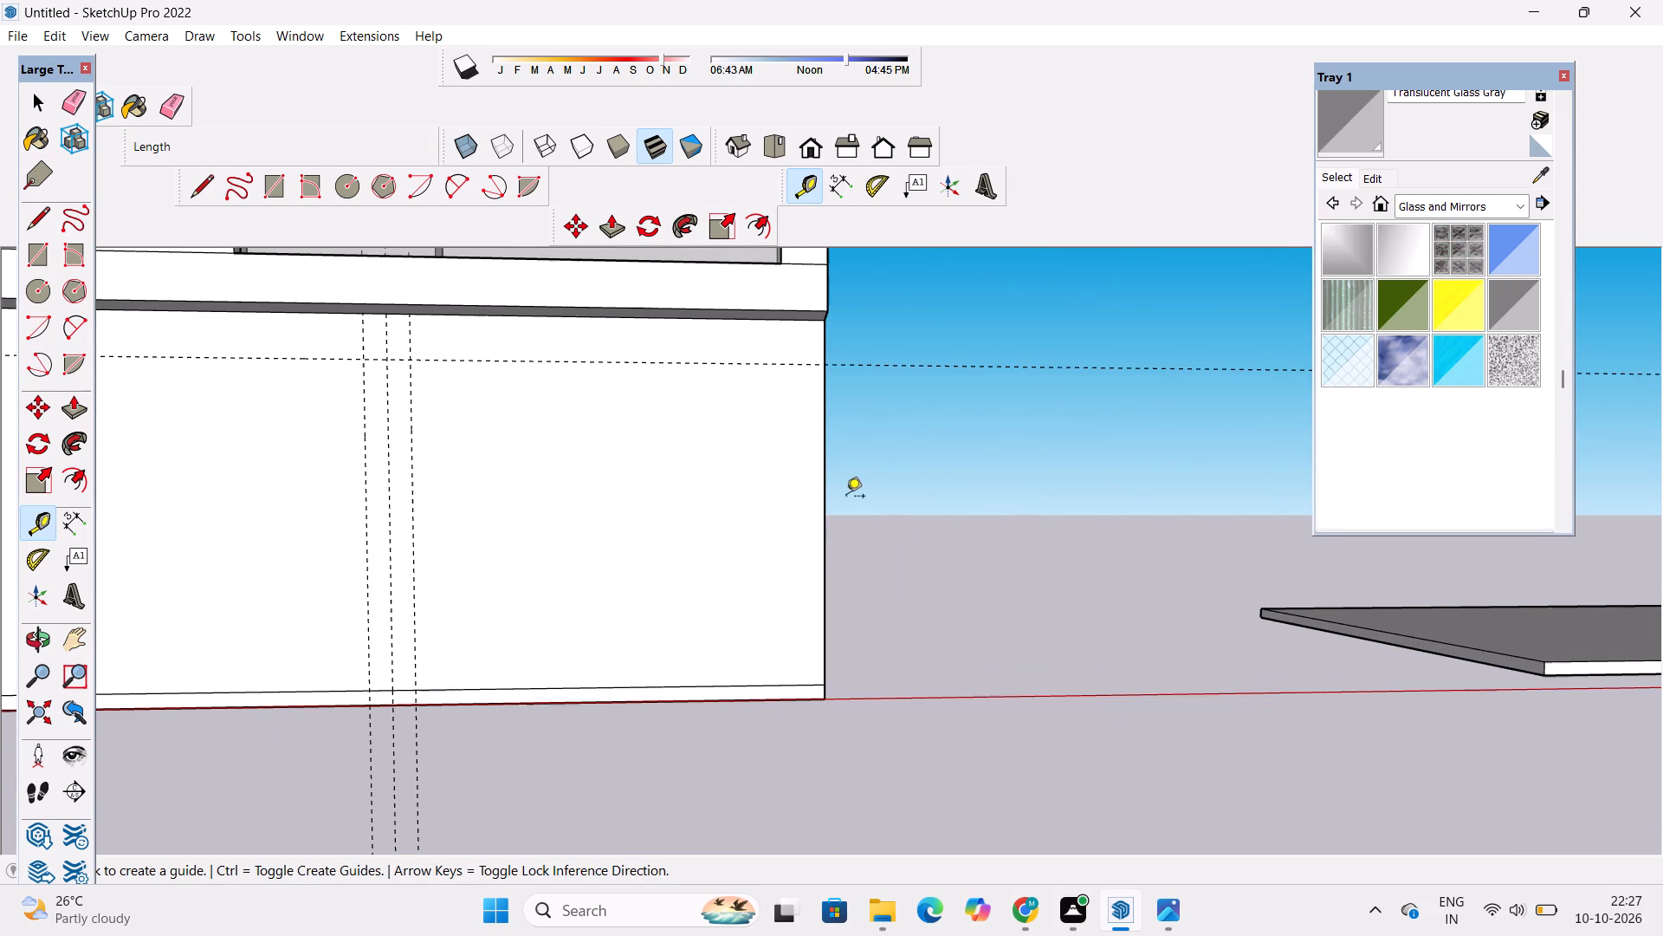
click(825, 505)
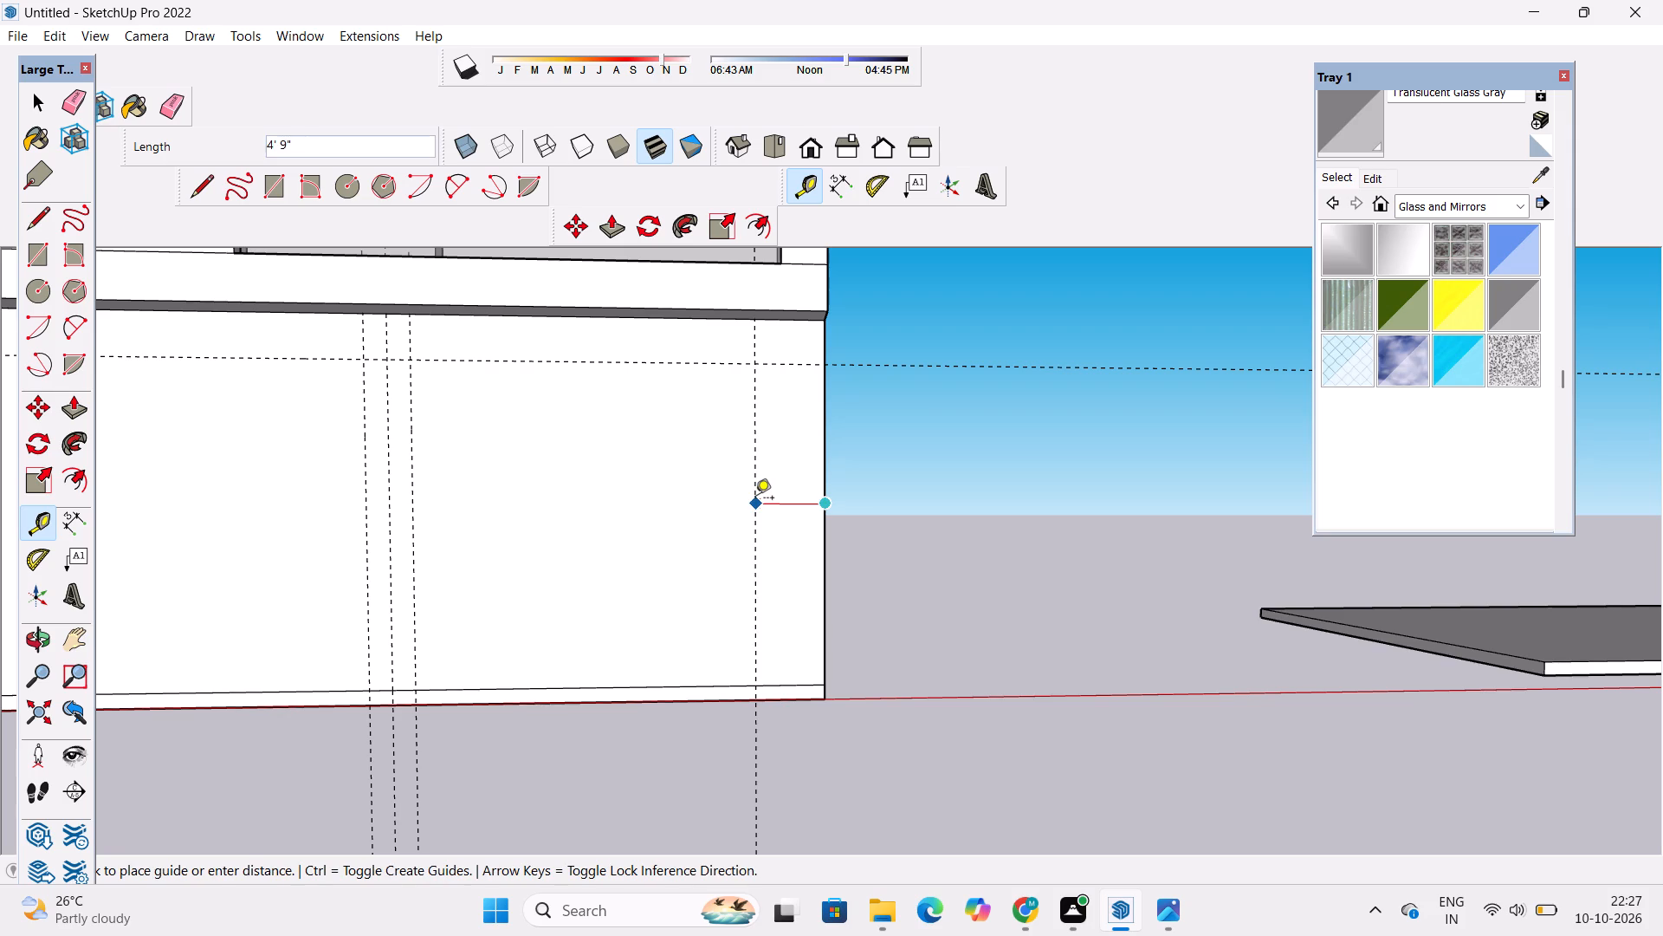
text(3')
key(Return)
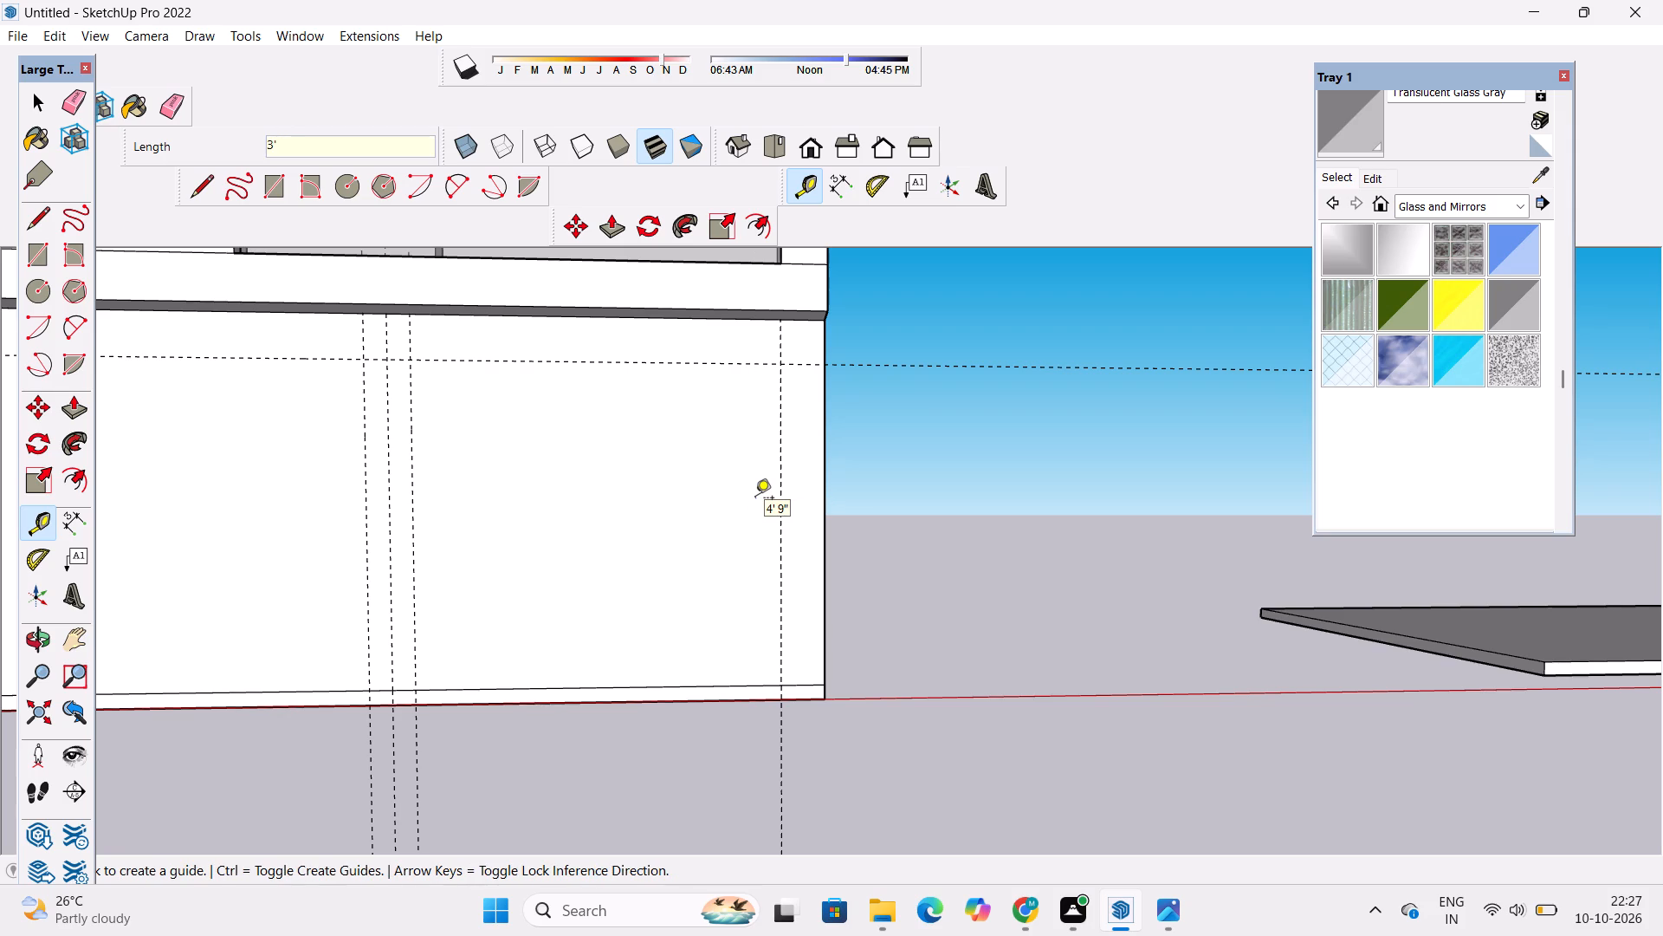
Draw an outline 52' wide and 23' high on the ground-floor front wall along the outer vertical guides and the horizontal guide.
key(l)
scroll(763, 499, down, 6)
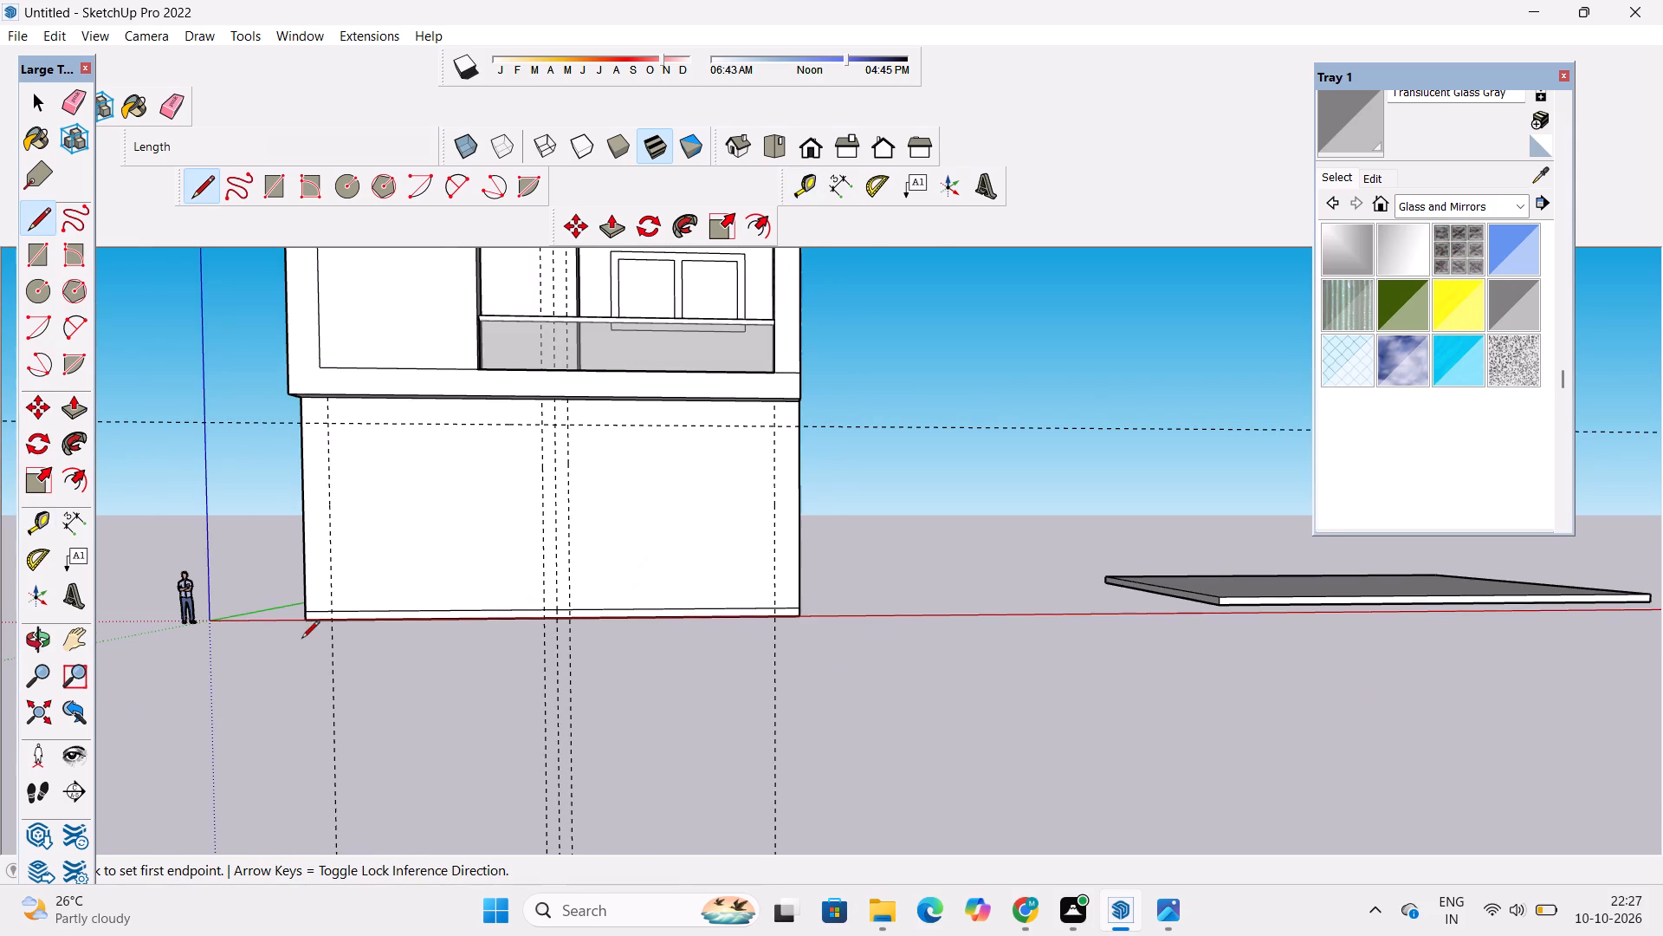
scroll(301, 637, up, 10)
click(354, 614)
scroll(354, 614, down, 6)
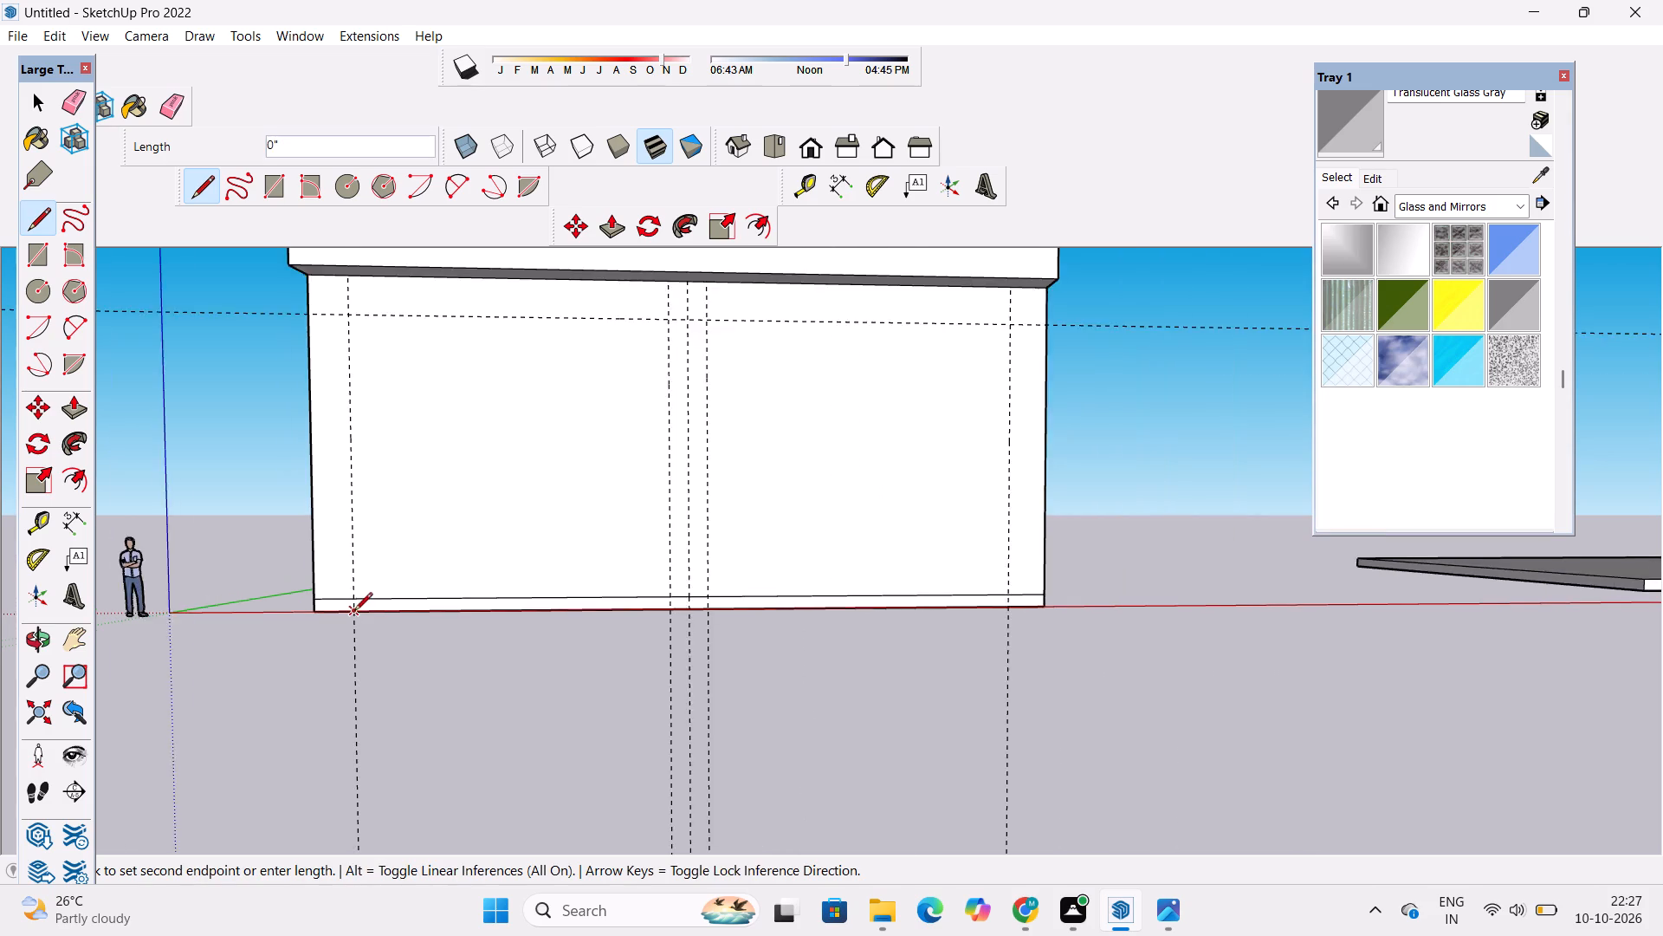
scroll(354, 612, down, 2)
click(346, 380)
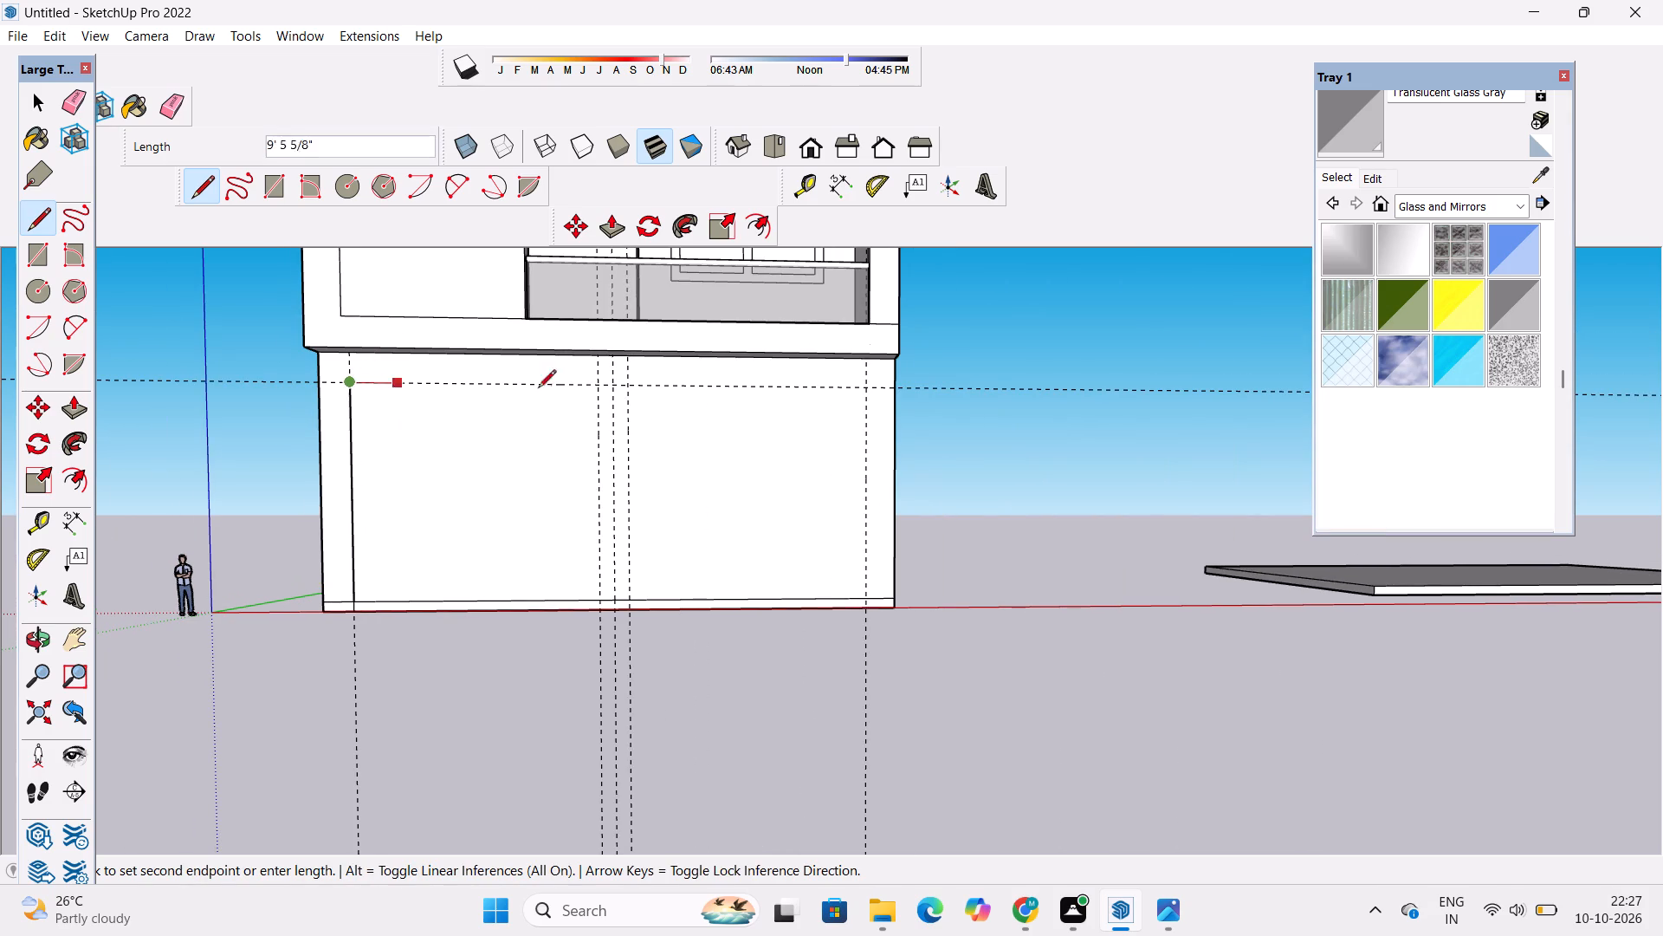
scroll(872, 398, up, 1)
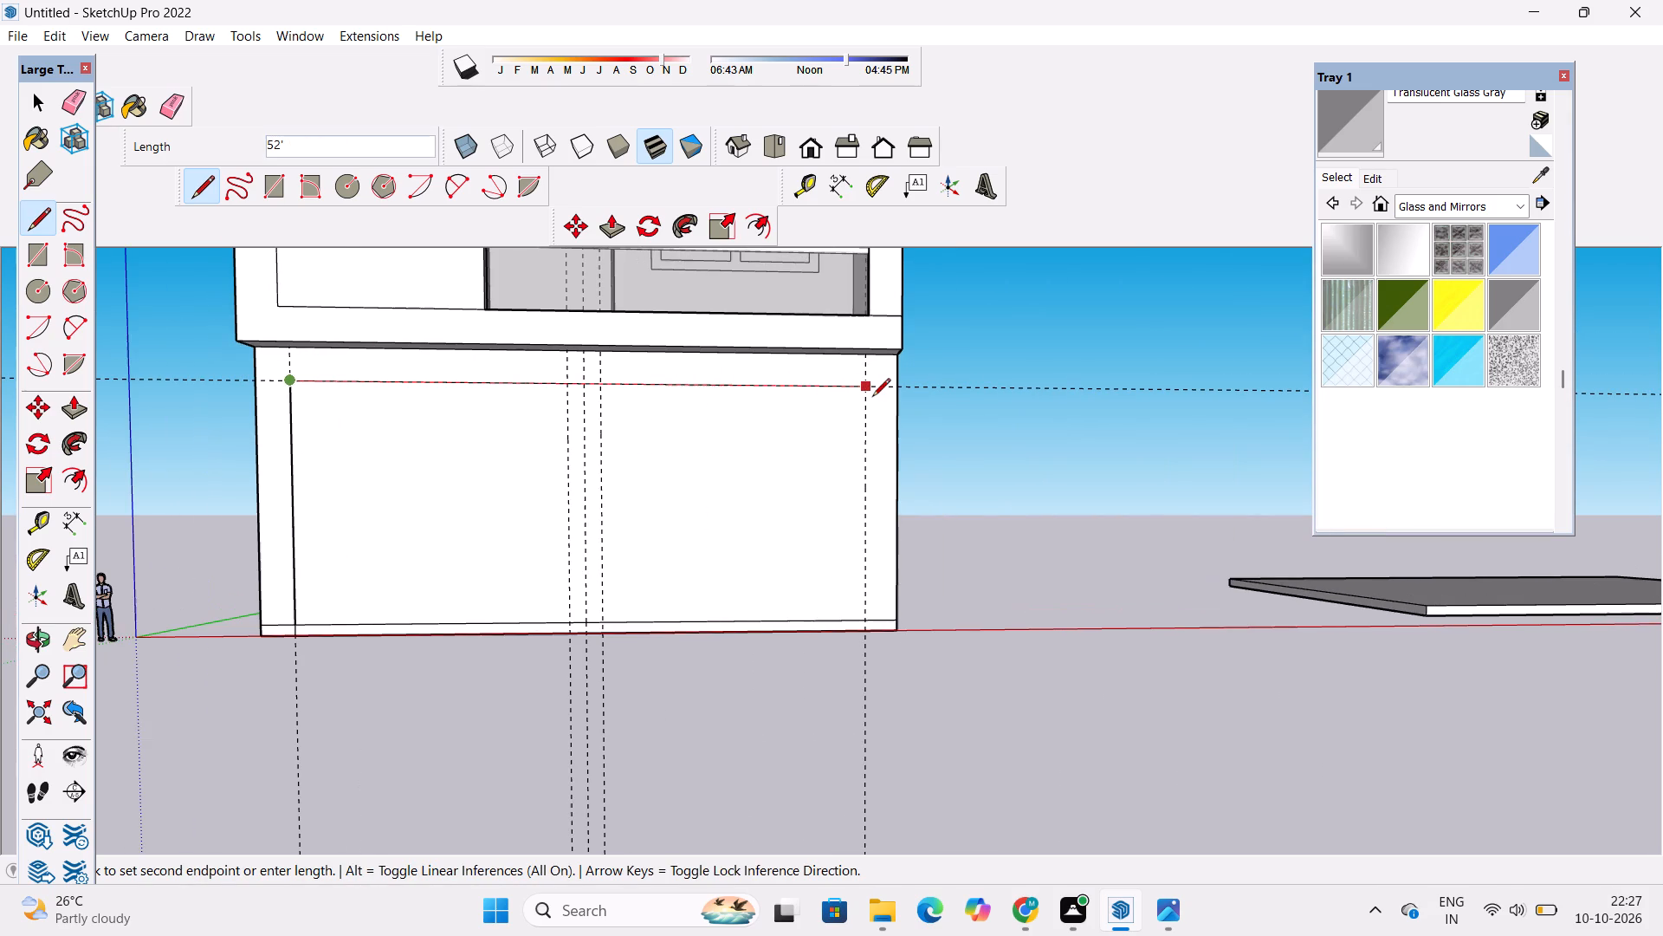
scroll(872, 398, up, 2)
scroll(872, 398, down, 1)
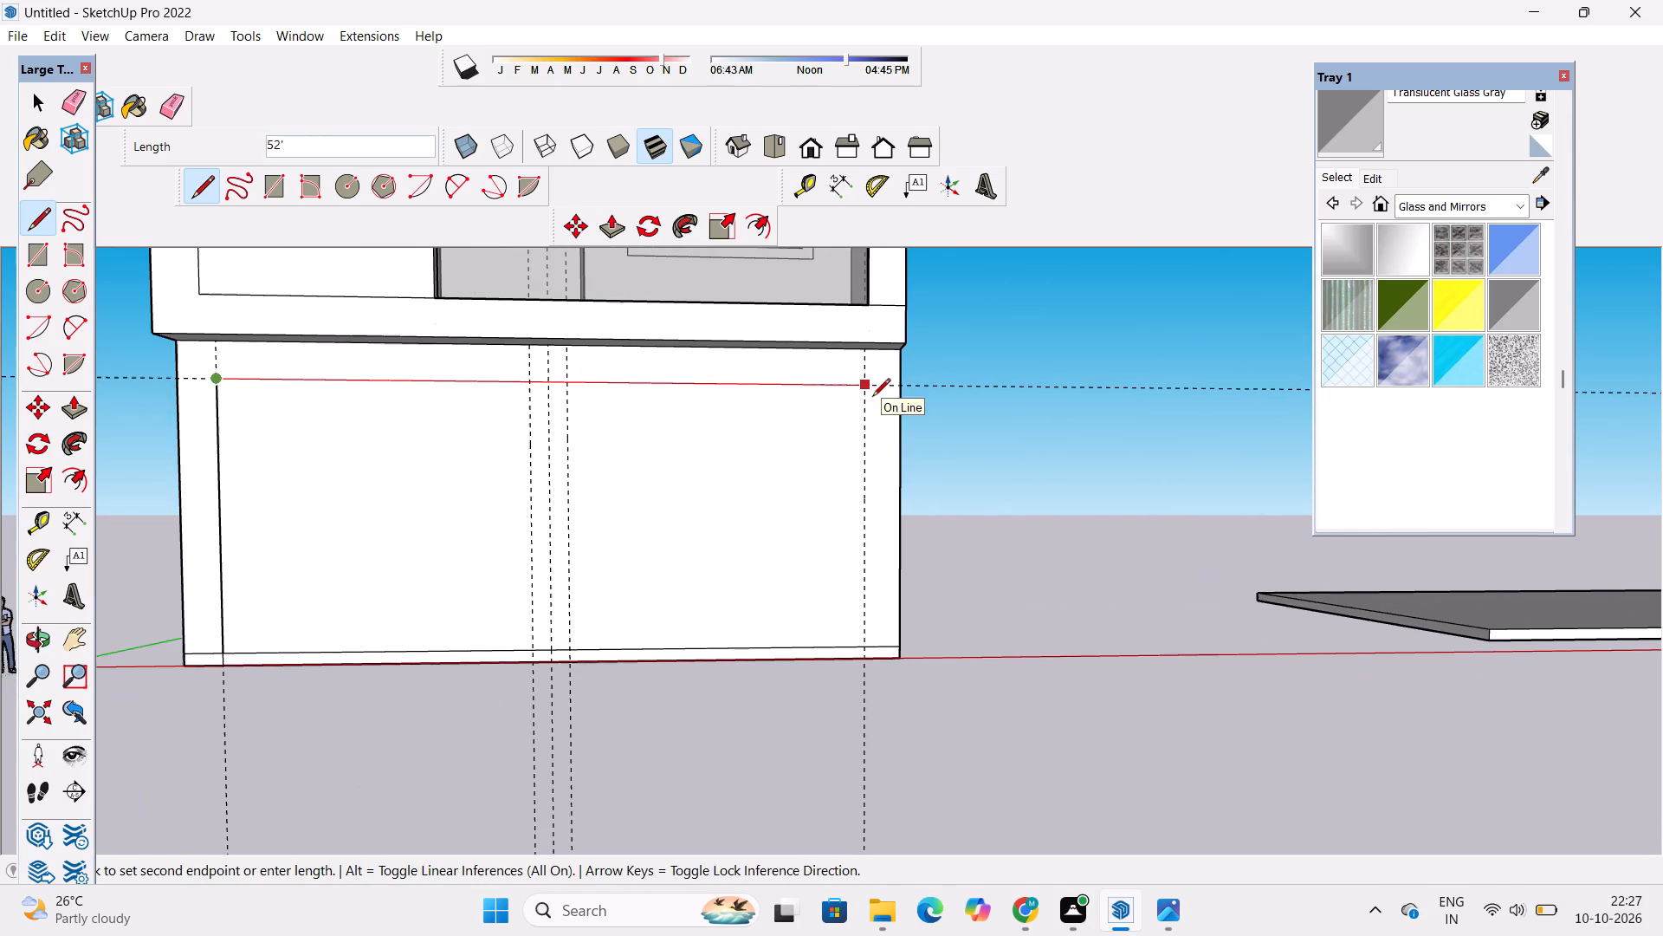
scroll(872, 398, up, 1)
click(860, 381)
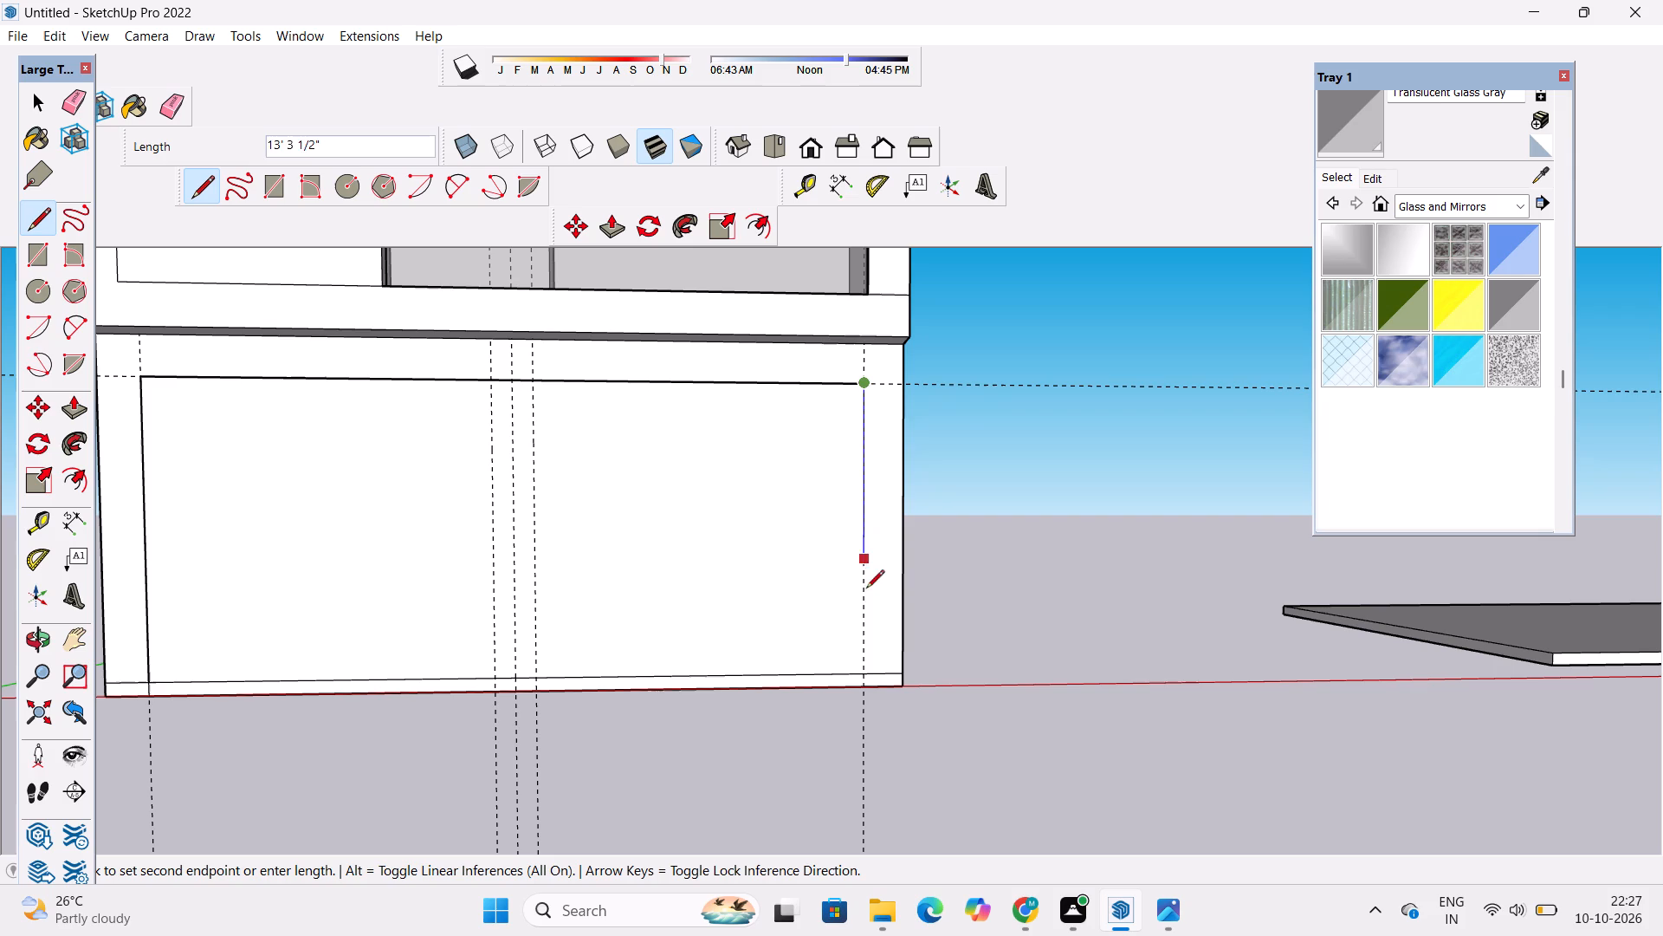
click(864, 686)
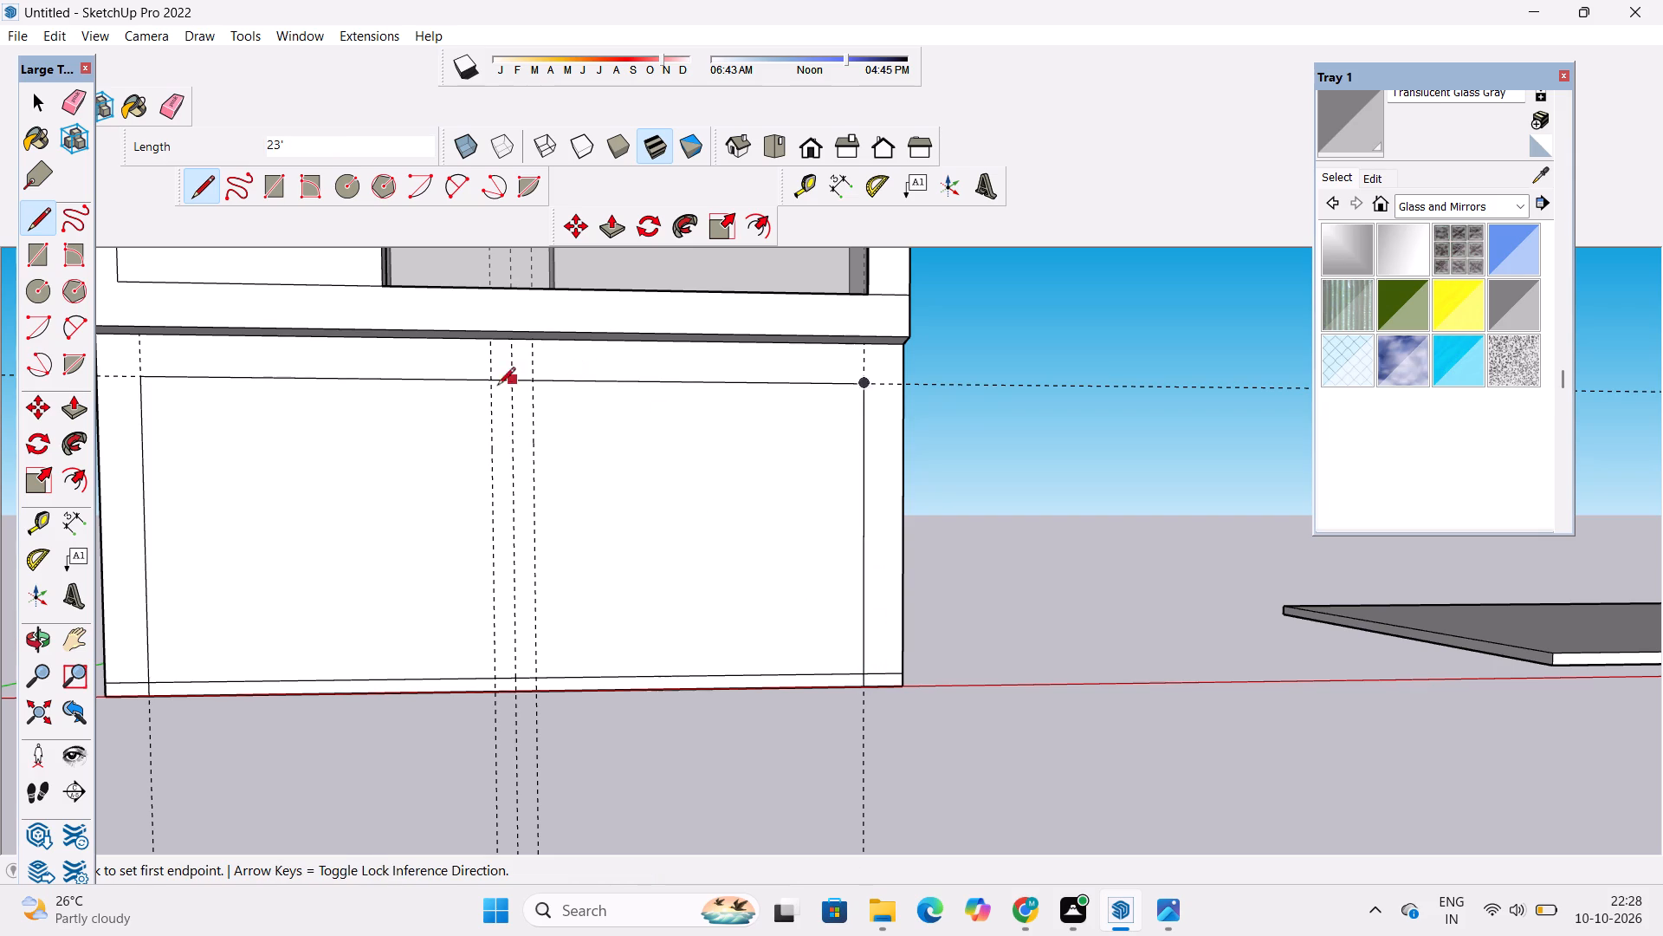
Draw two vertical lines 23' long down the outer two of the three central guides, from the outline's top line to the wall's base.
click(491, 380)
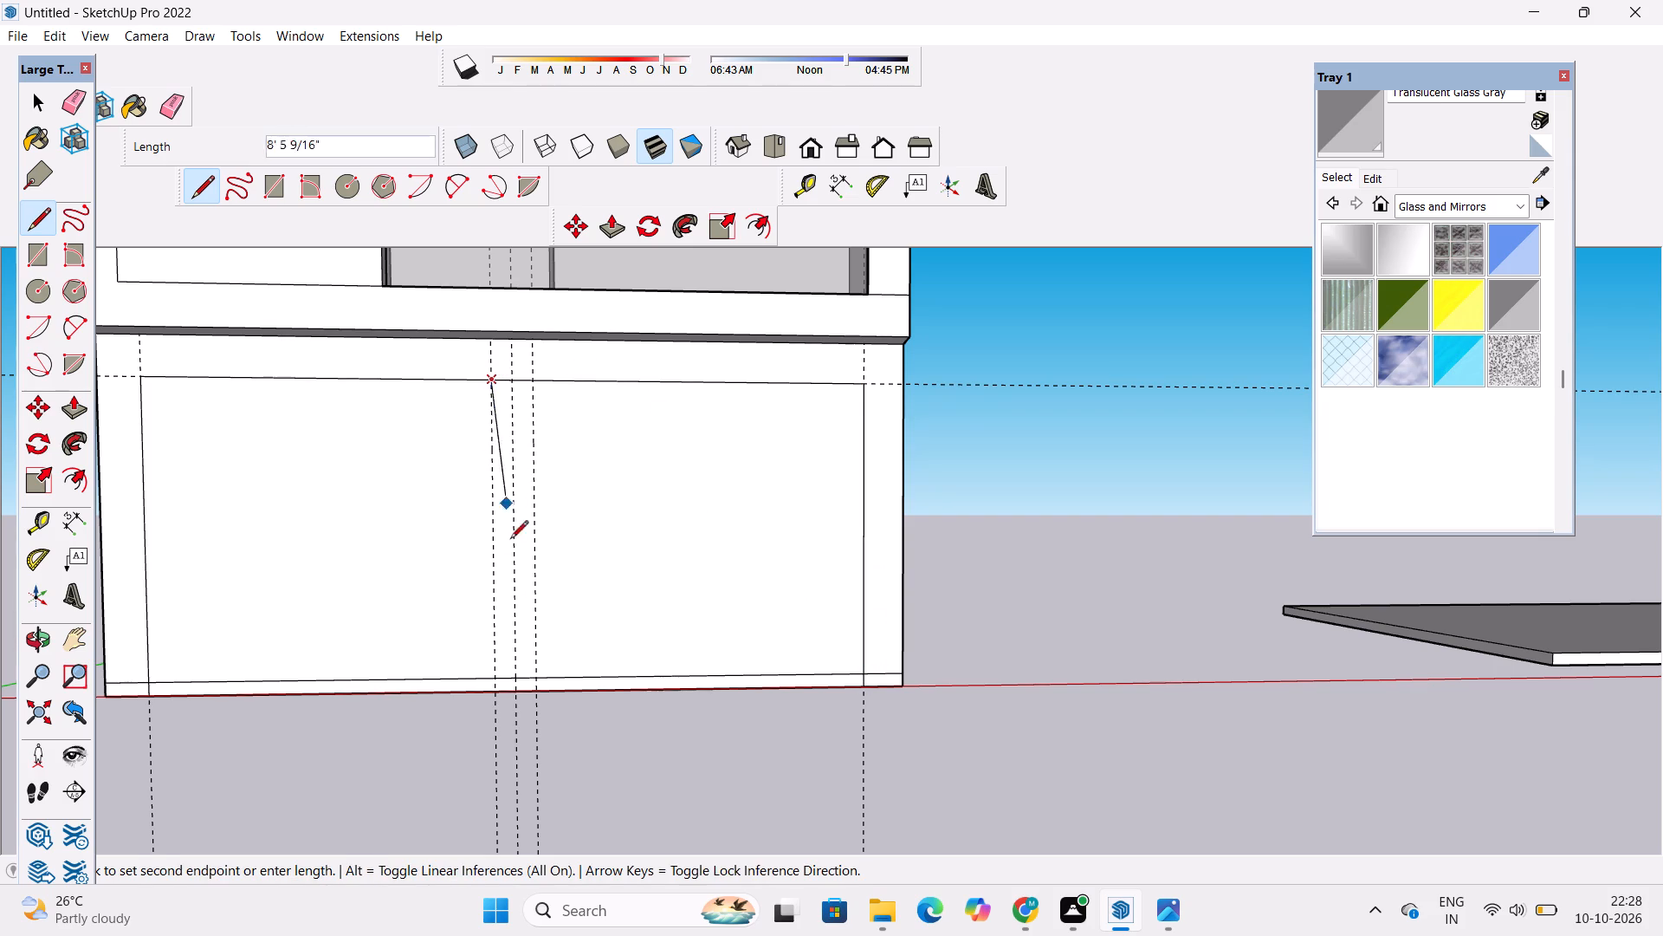
click(494, 695)
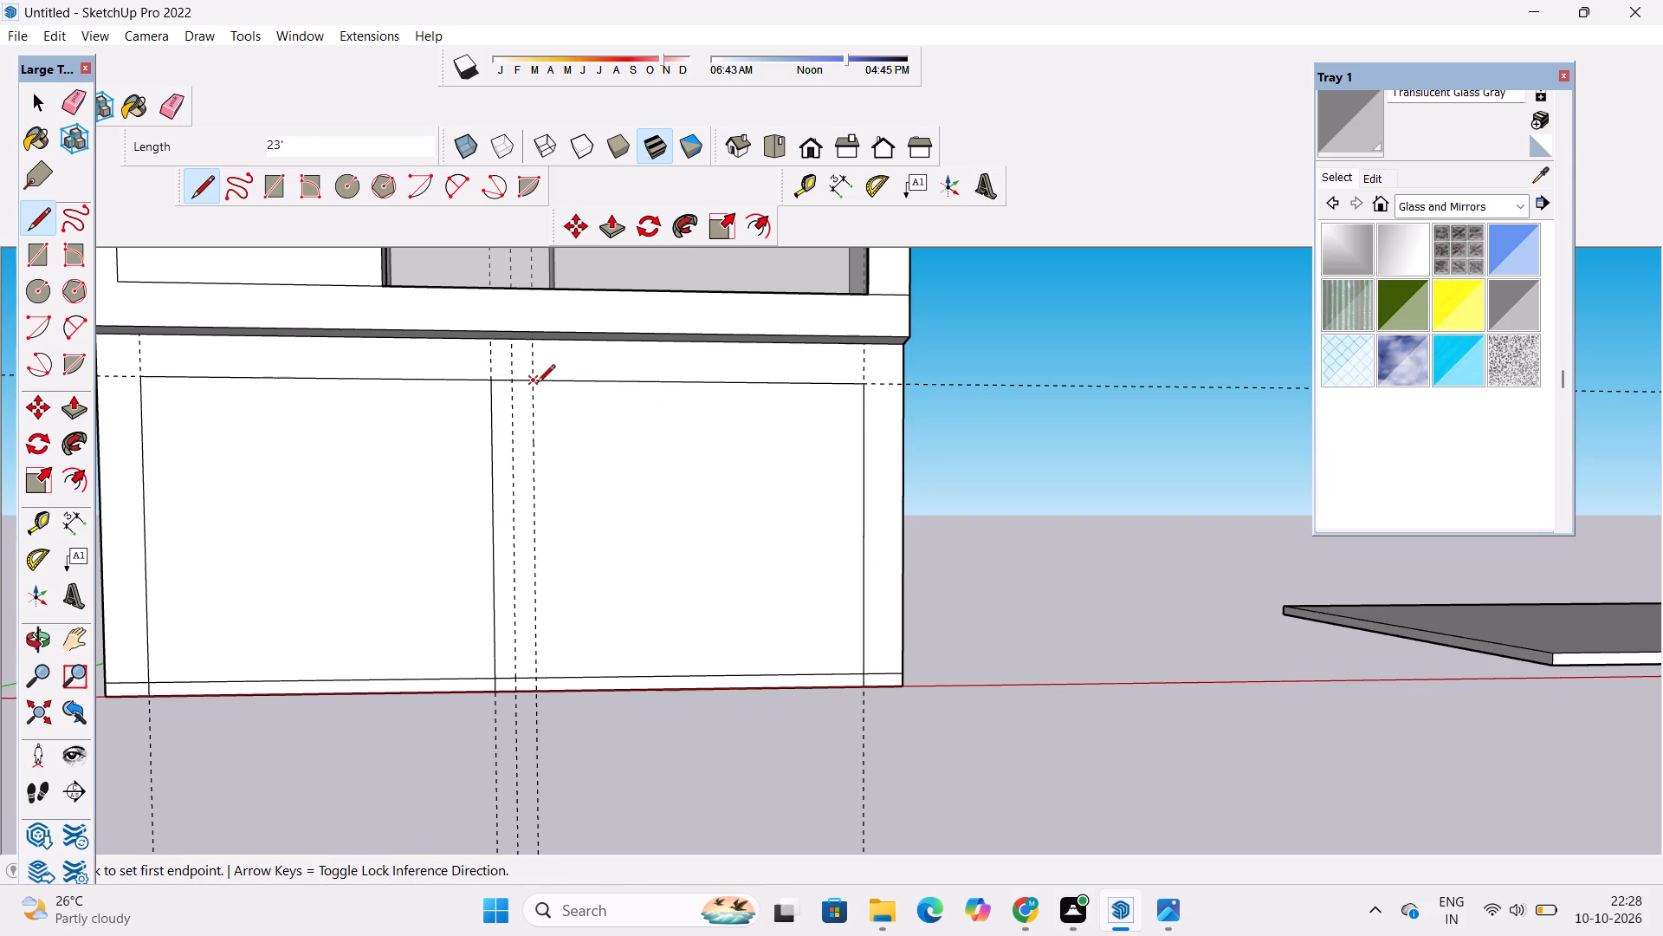
click(537, 384)
click(538, 692)
Erase all the vertical guides and the horizontal guide around the ground-floor front wall.
key(e)
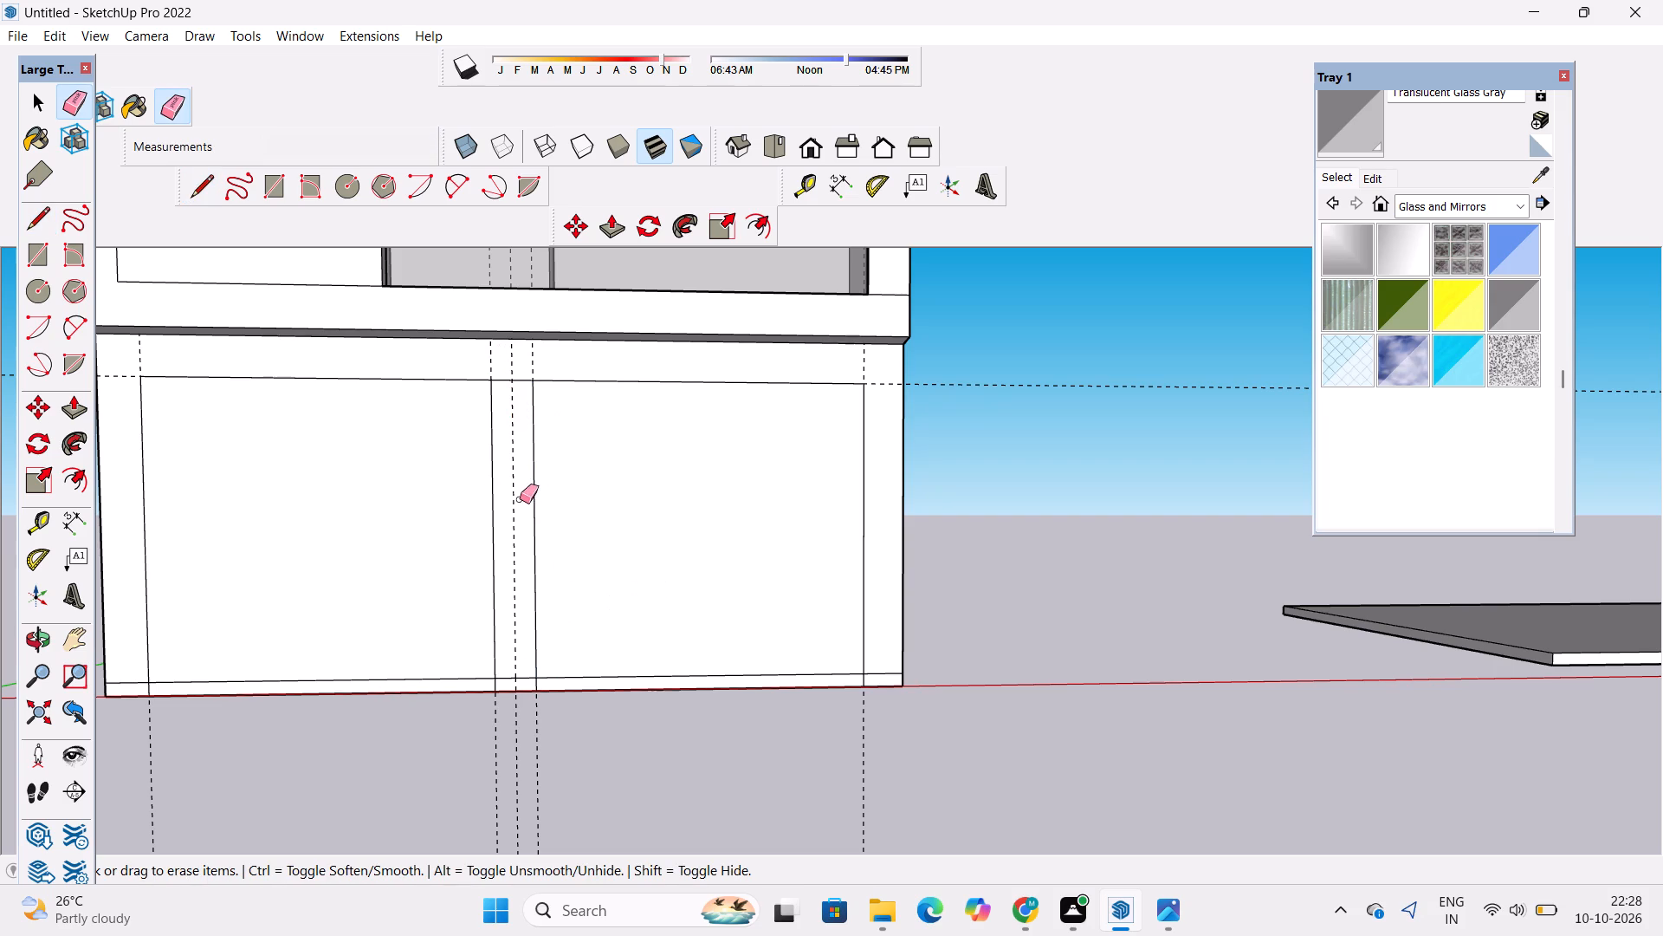
drag(520, 499, 515, 527)
scroll(515, 521, down, 5)
scroll(571, 662, up, 4)
drag(524, 687, 446, 718)
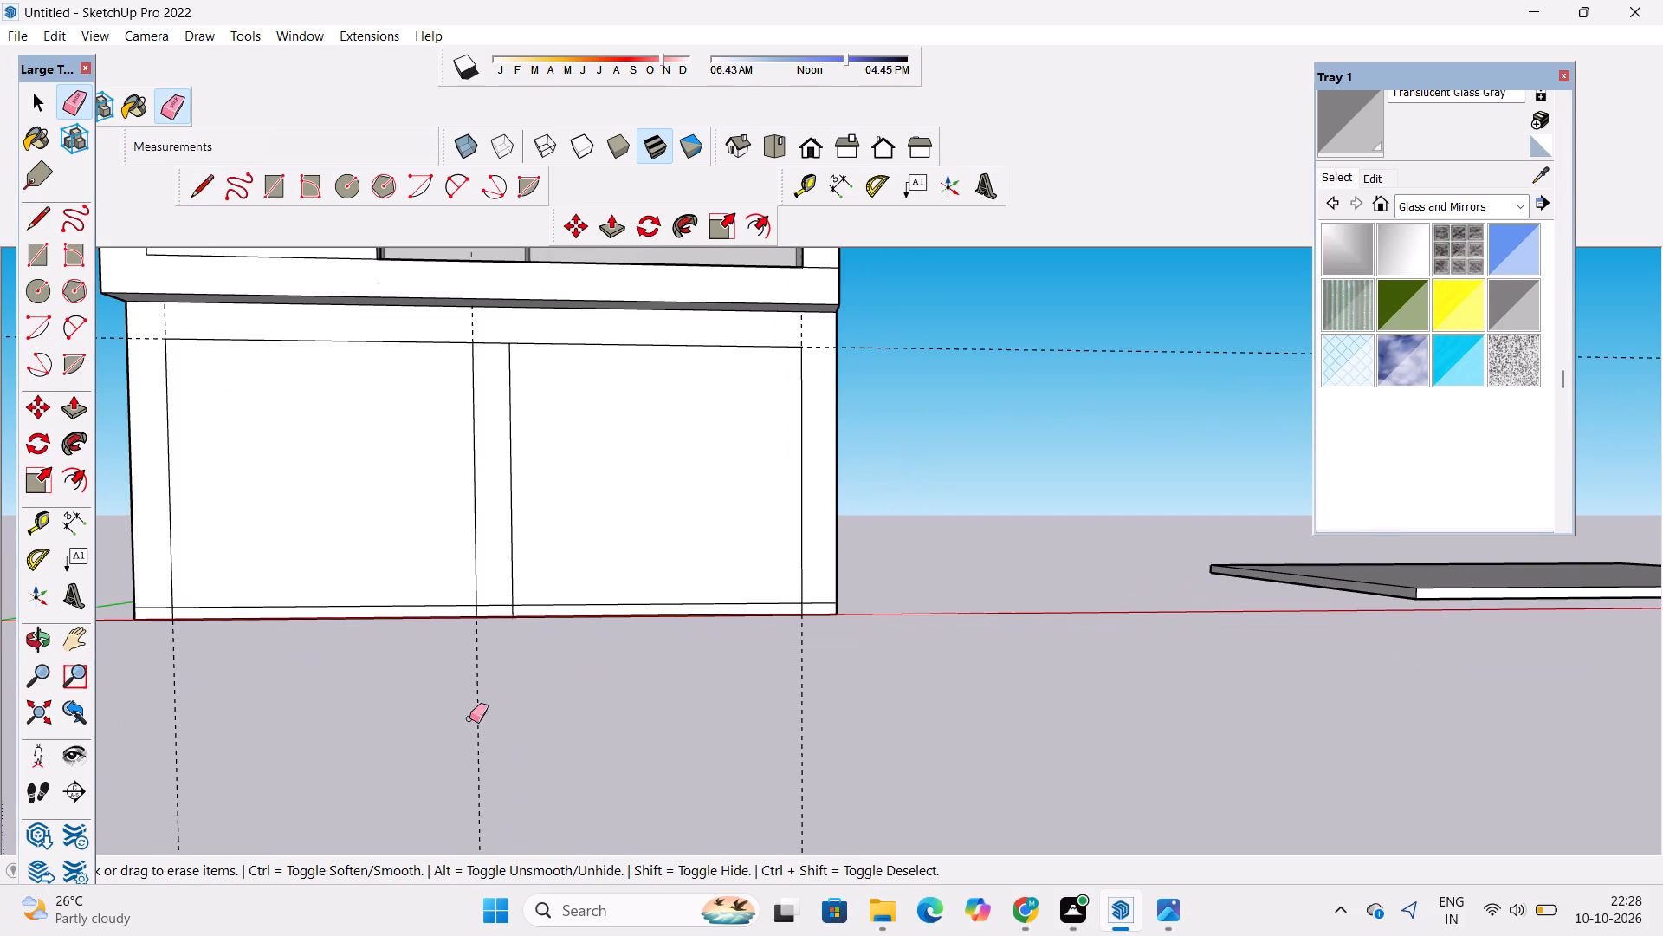
drag(903, 711, 791, 725)
drag(662, 699, 387, 730)
scroll(657, 663, down, 5)
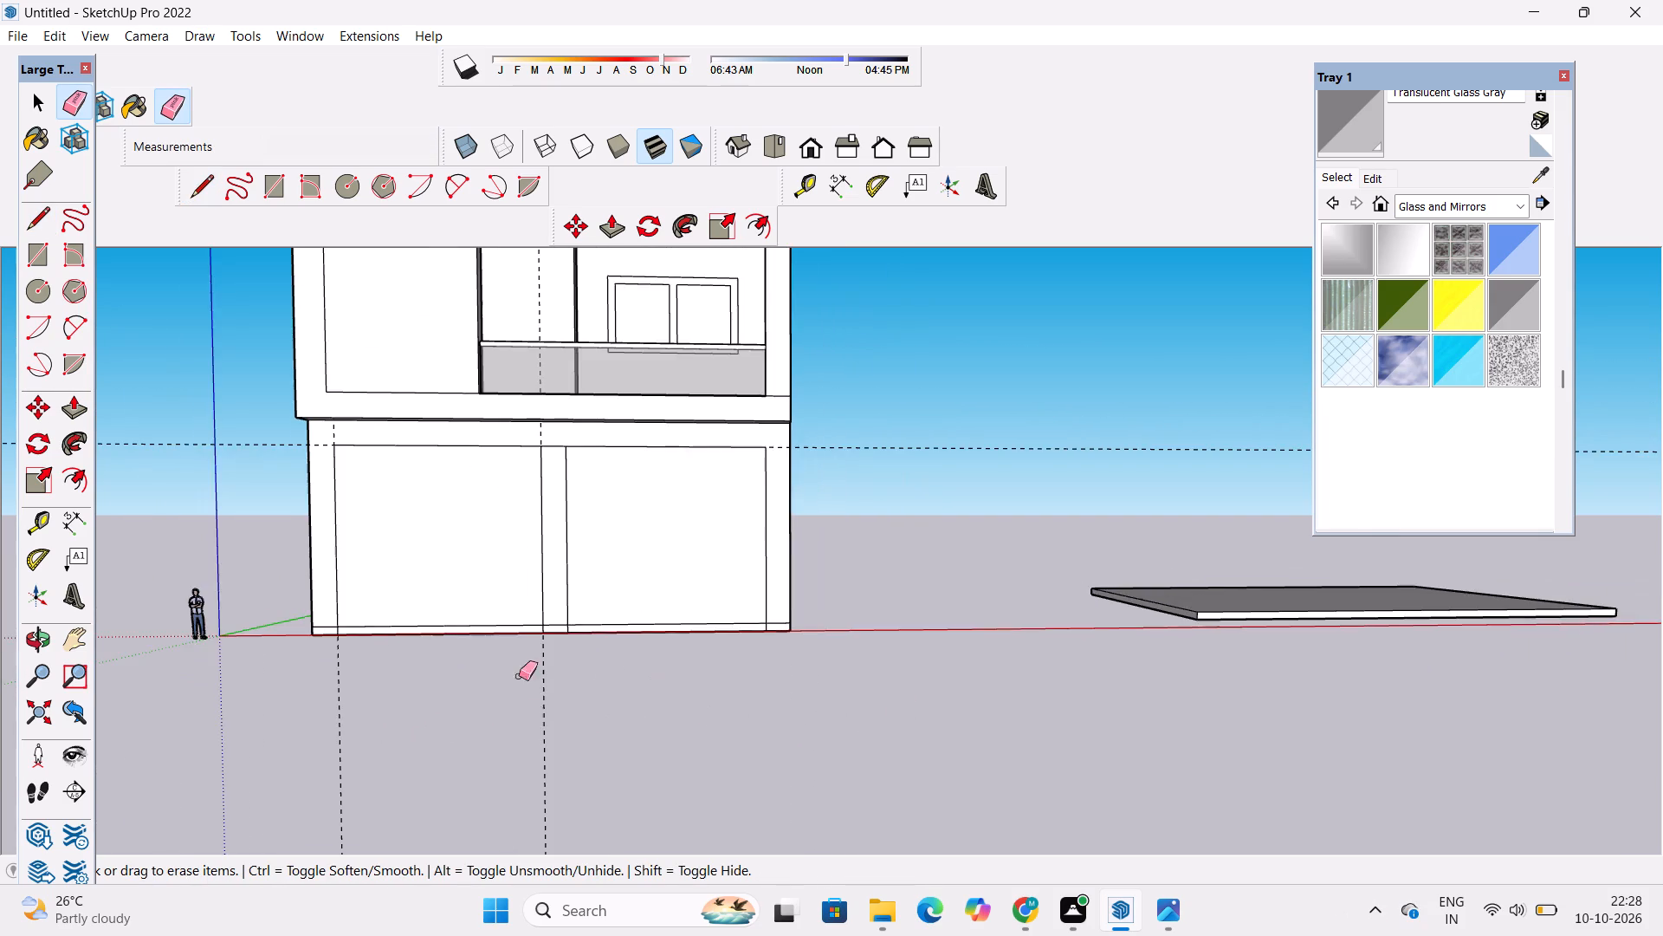
scroll(402, 692, up, 5)
drag(382, 683, 314, 745)
drag(707, 702, 592, 739)
scroll(600, 749, down, 3)
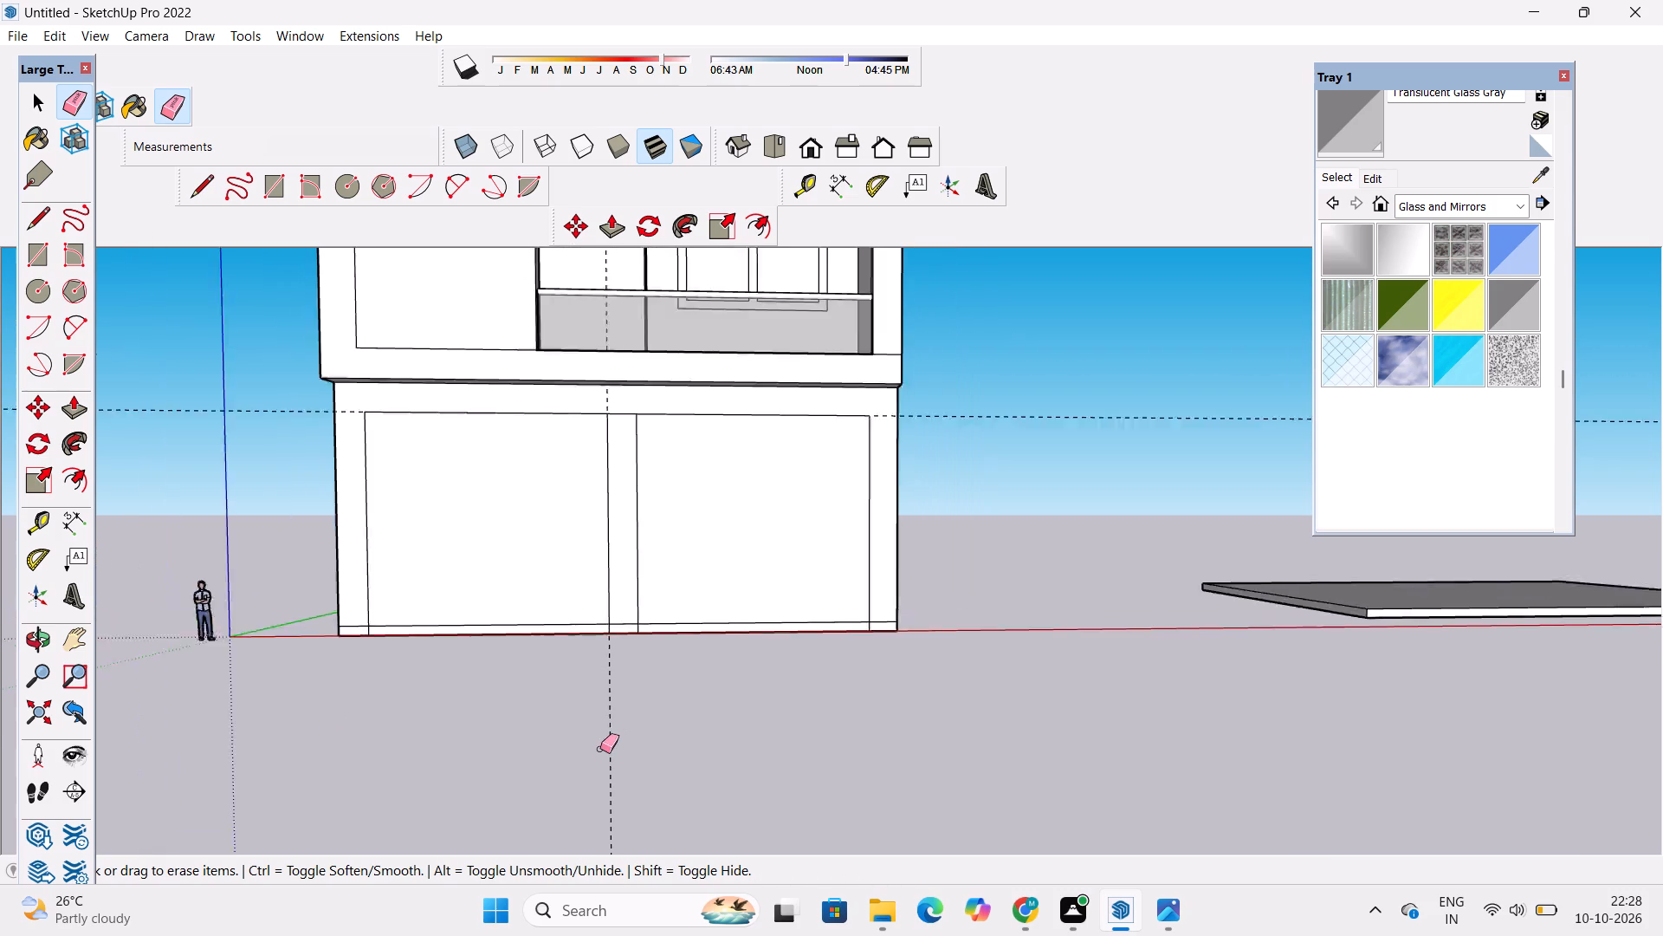
scroll(600, 749, down, 2)
drag(596, 687, 605, 712)
right_click(601, 698)
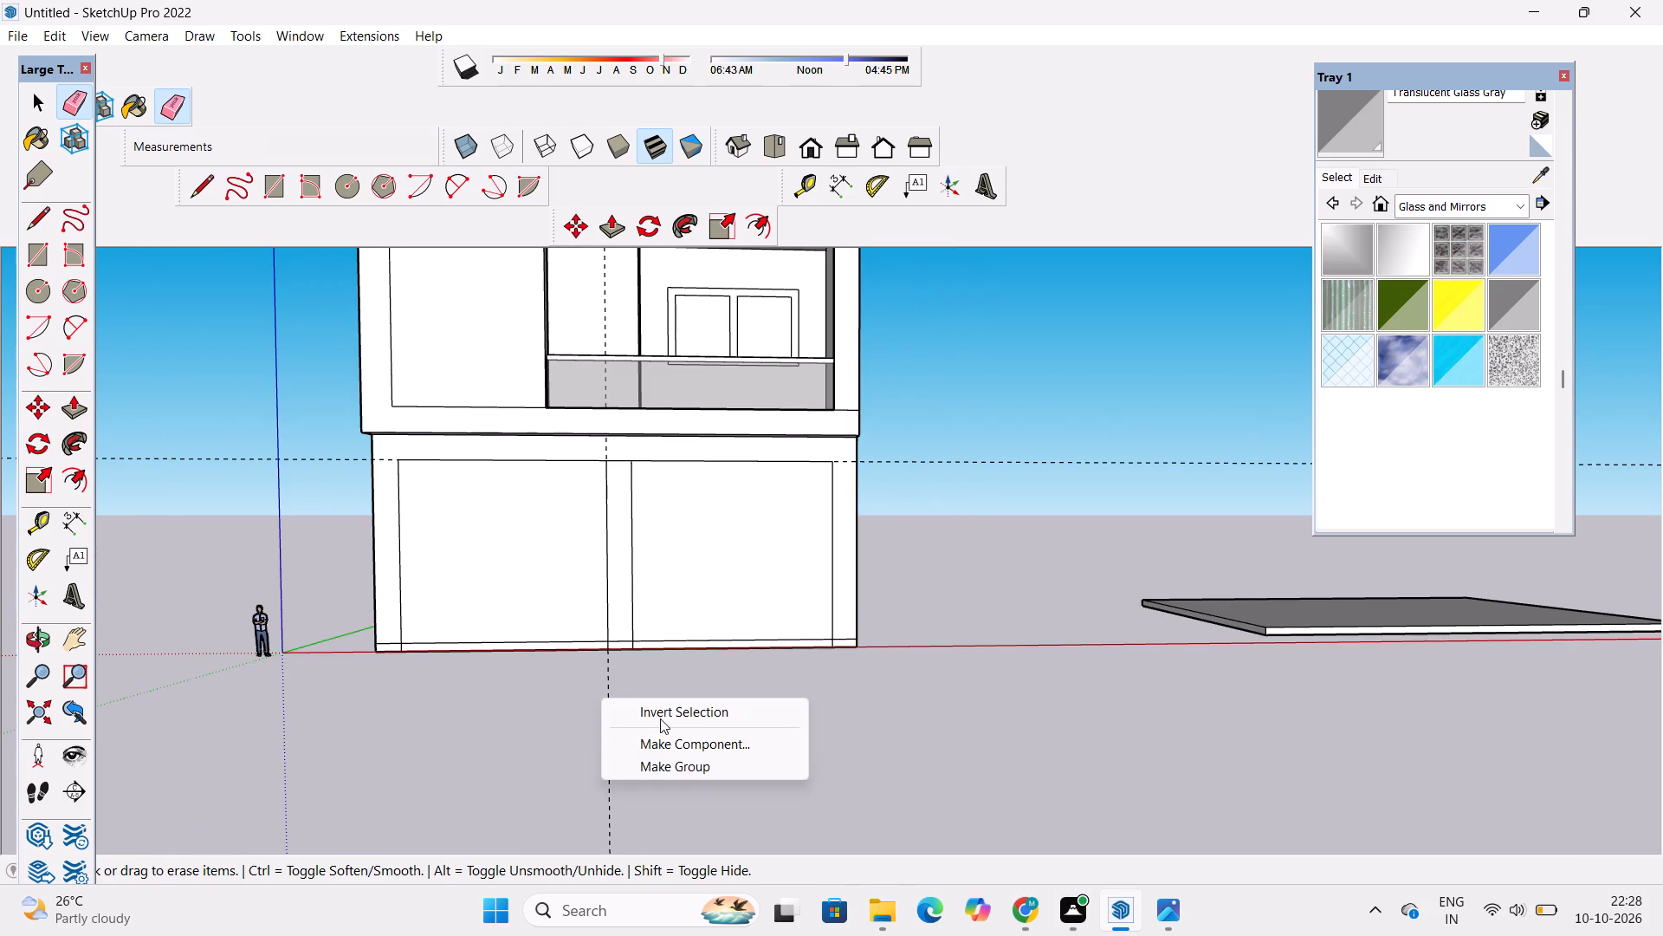
click(560, 753)
drag(622, 710, 599, 743)
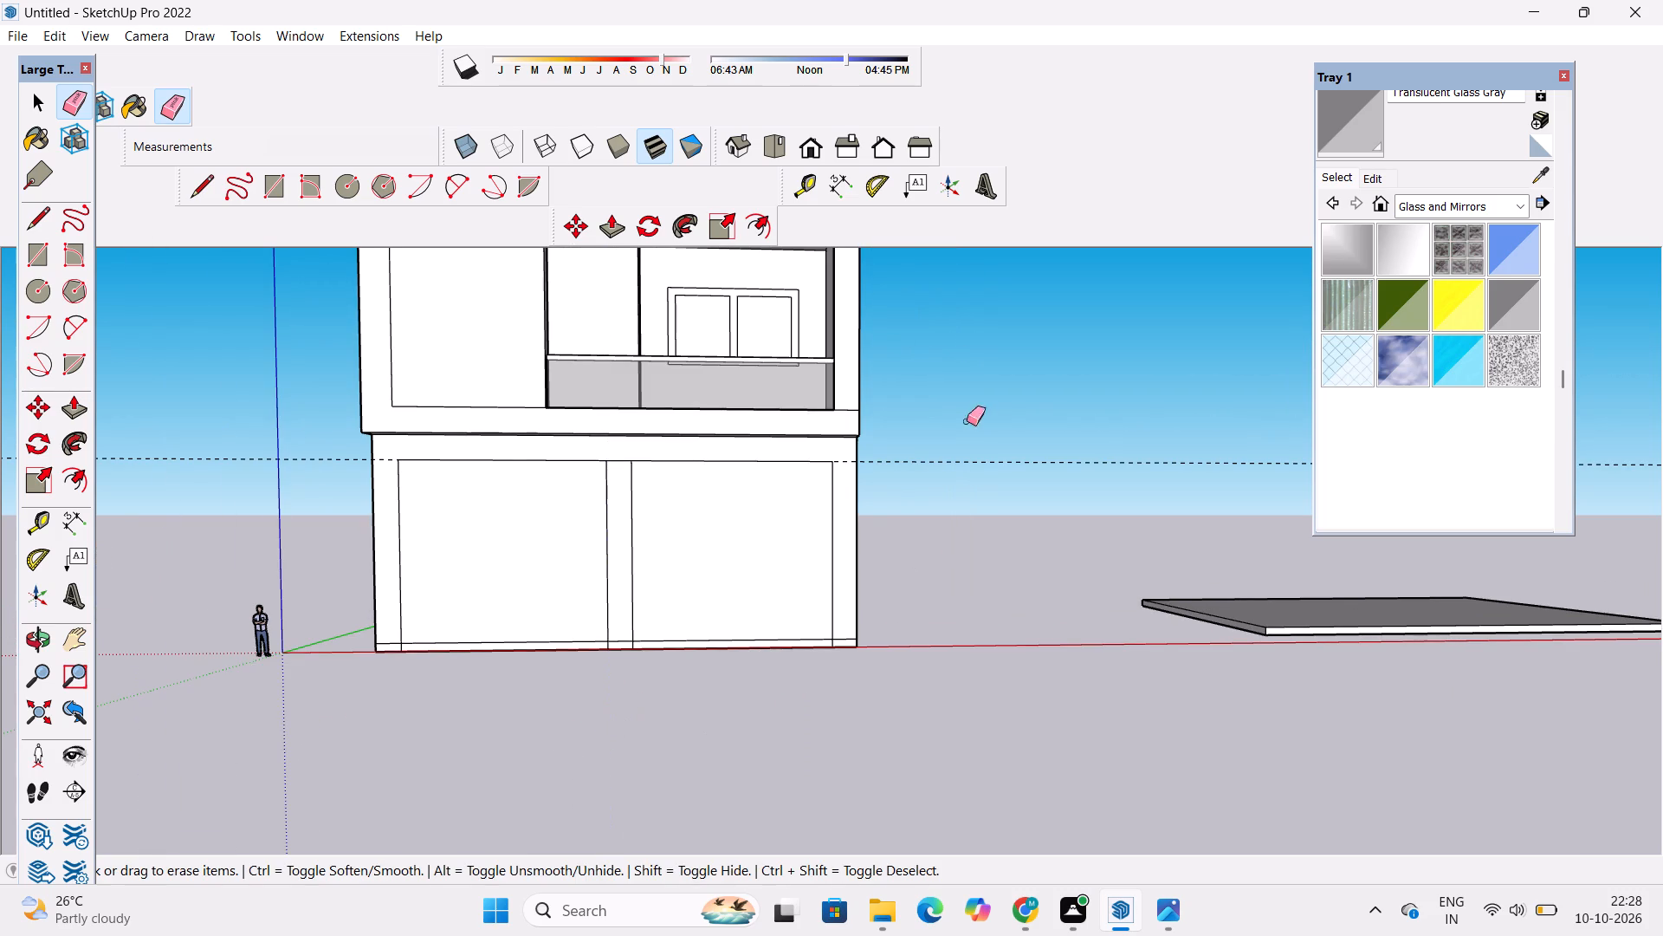
drag(969, 425, 974, 468)
key(space)
Erase the short top line segment between the two central vertical lines, separating the two opening outlines.
key(o)
scroll(750, 499, down, 2)
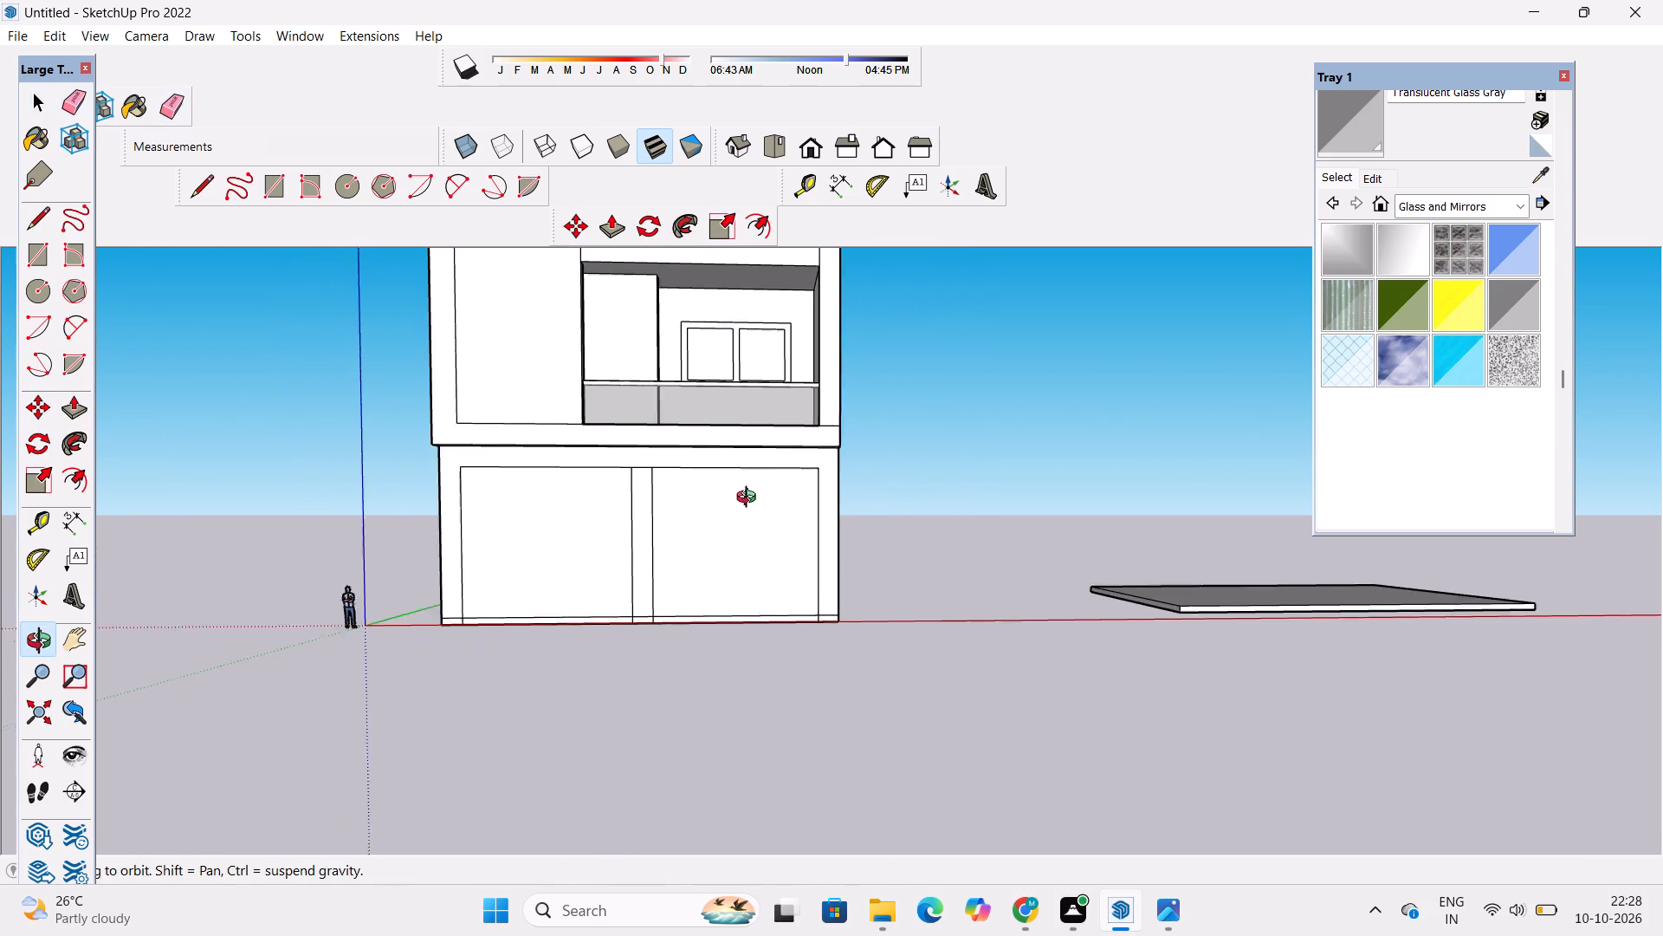
scroll(750, 499, down, 2)
drag(622, 581, 649, 637)
scroll(682, 510, up, 4)
shift+drag(681, 510, 704, 534)
click(704, 534)
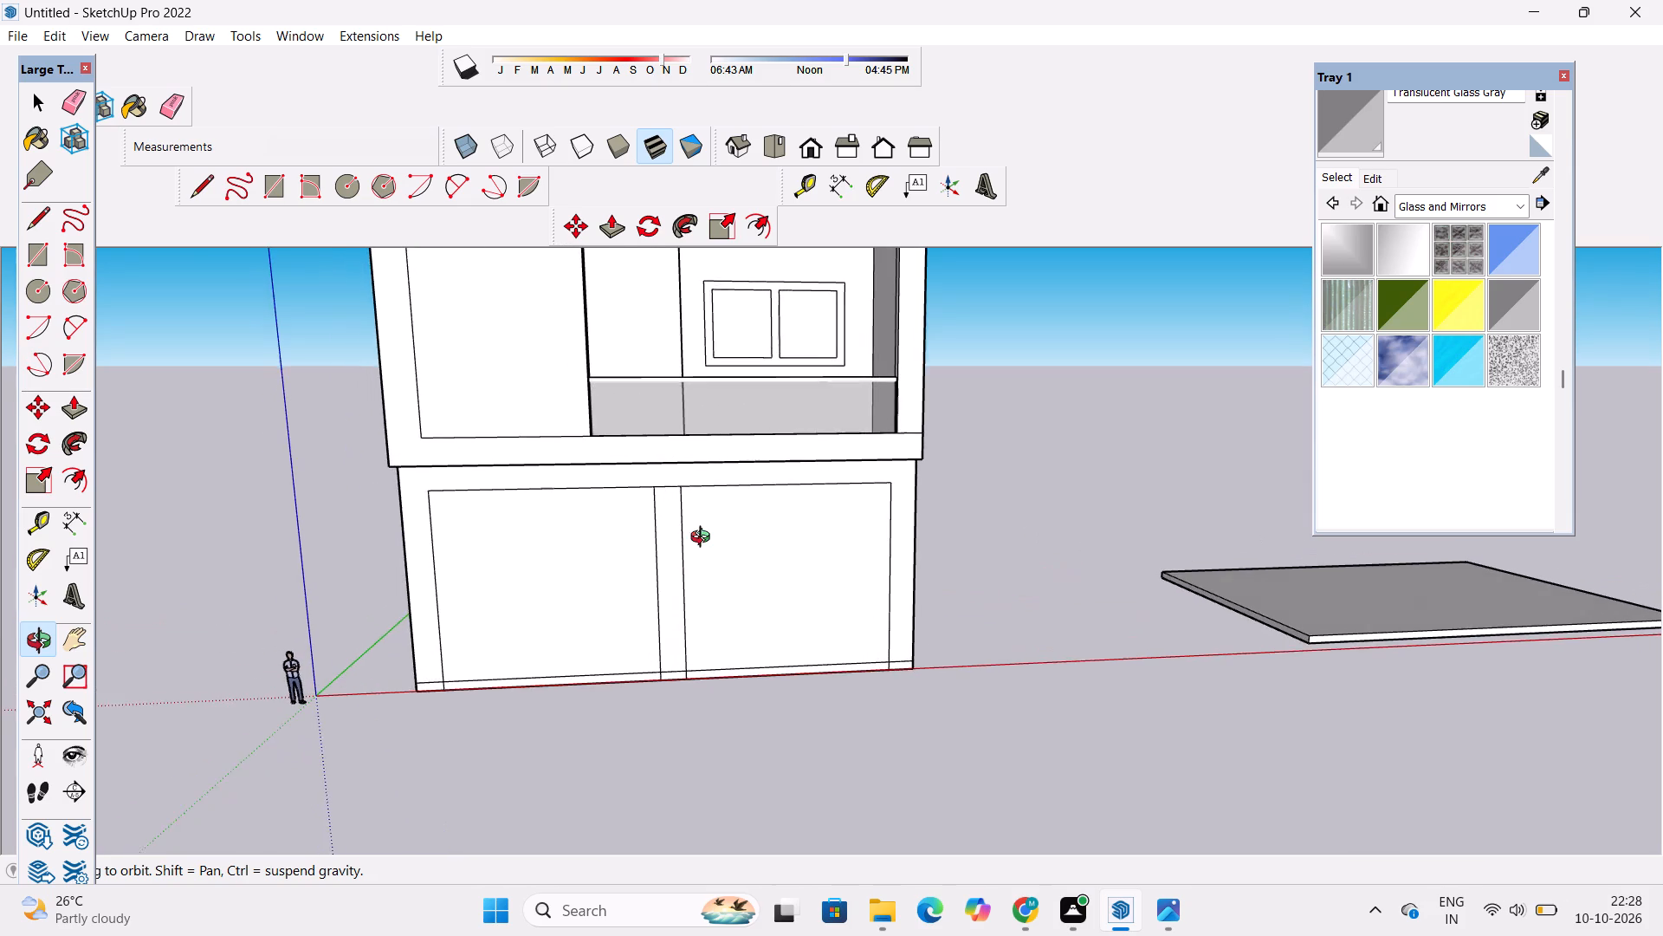
scroll(695, 541, up, 2)
shift+drag(695, 536, 702, 571)
shift+drag(702, 571, 709, 604)
key(e)
scroll(689, 549, up, 3)
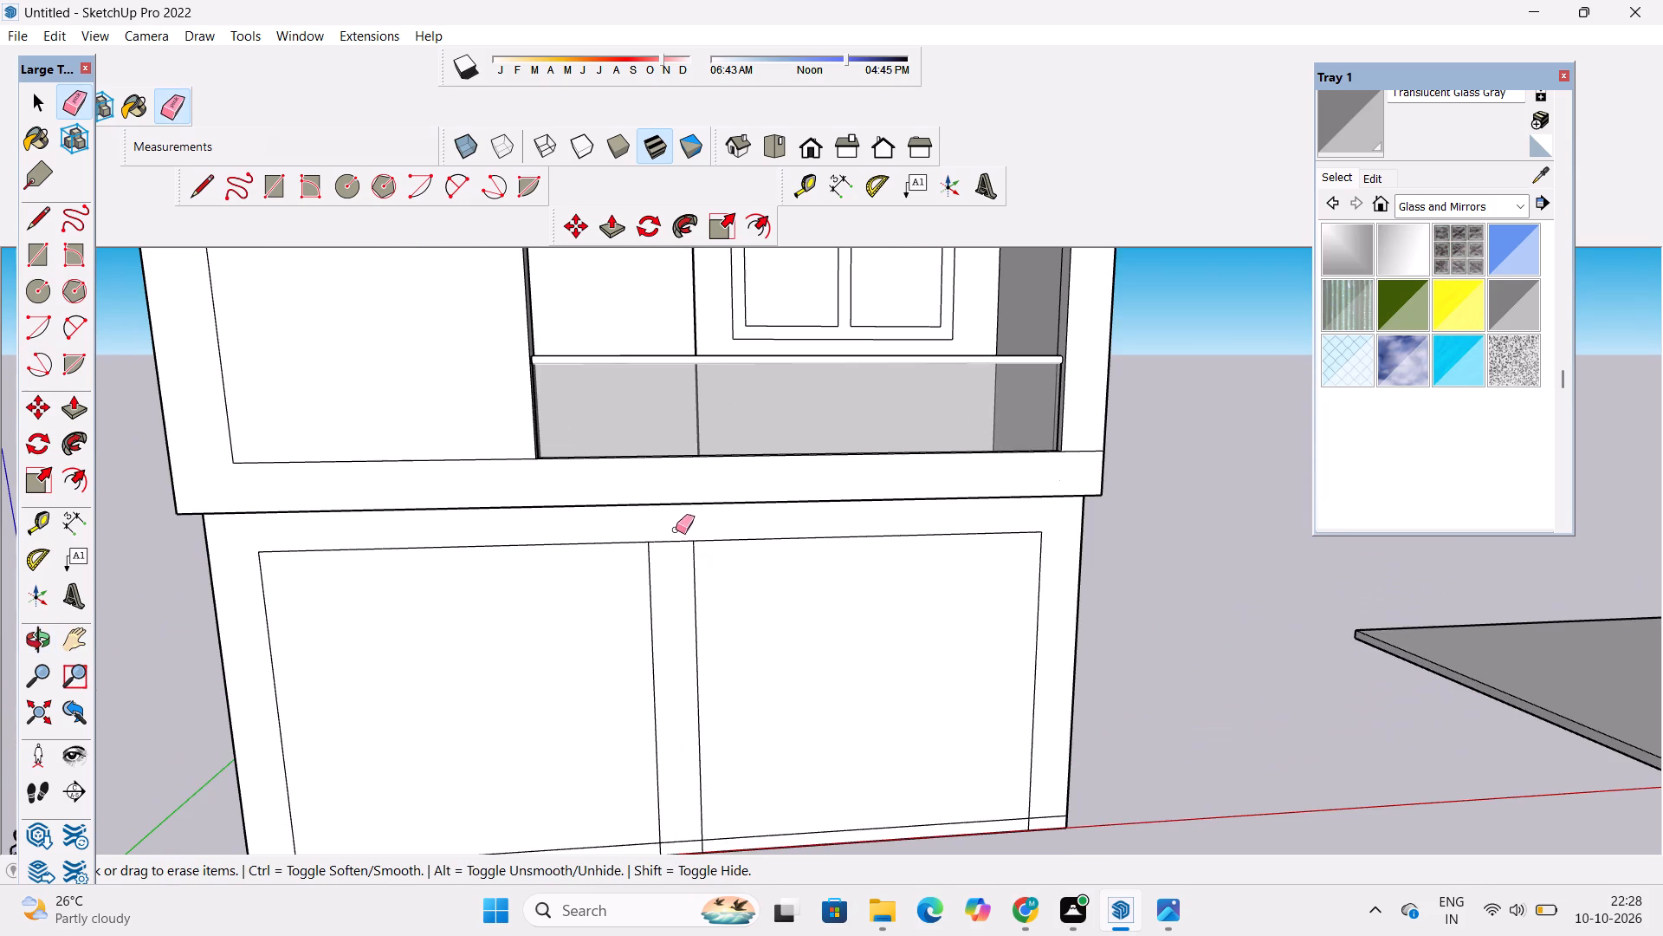
drag(676, 530, 670, 556)
key(space)
Push/Pull the building's underside face downward by 1'.
text(o)
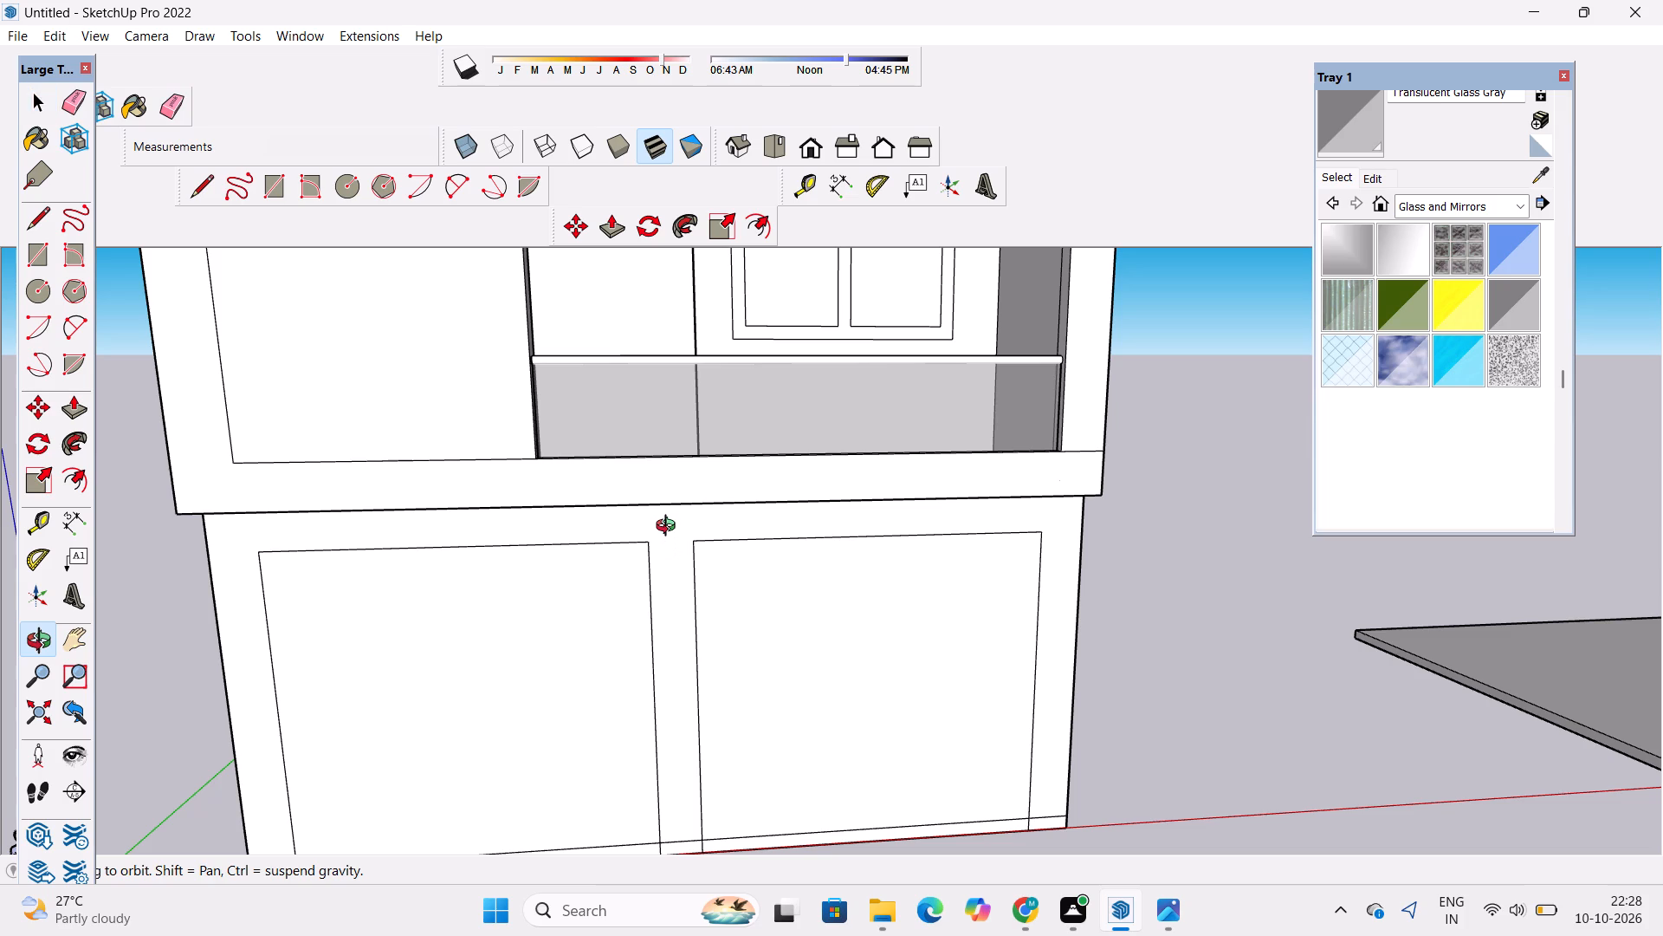
scroll(669, 499, down, 4)
shift+drag(793, 636, 754, 554)
drag(719, 660, 759, 712)
scroll(676, 697, up, 3)
shift+drag(678, 696, 728, 737)
scroll(721, 730, up, 4)
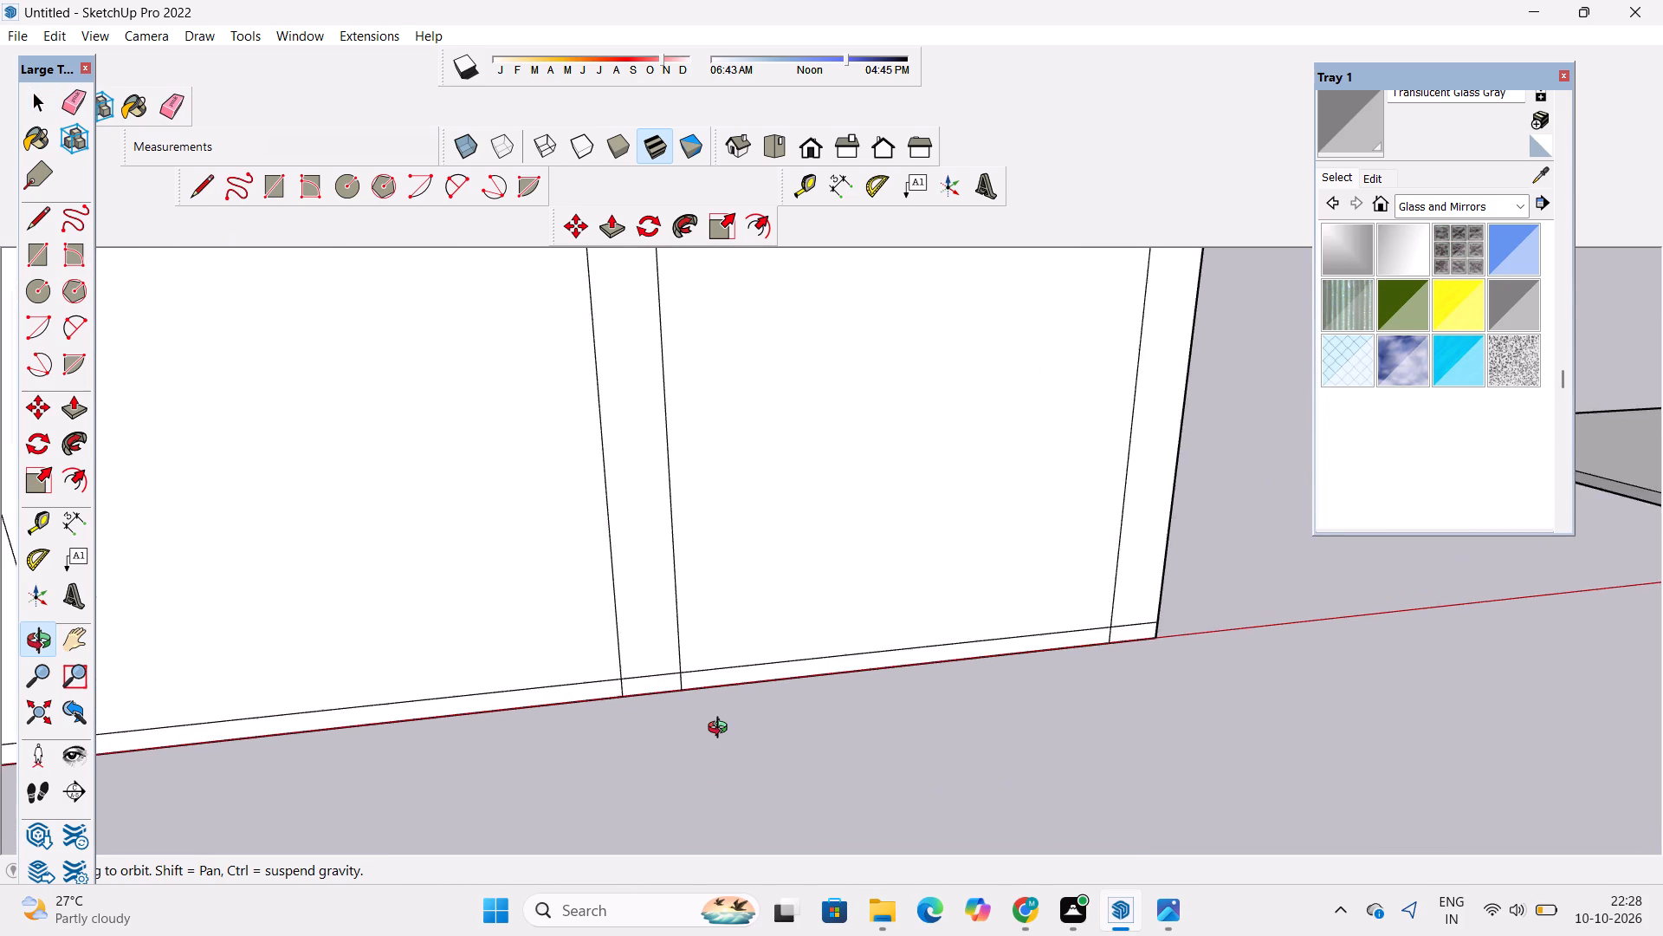
scroll(721, 730, up, 3)
drag(960, 718, 818, 716)
scroll(800, 710, down, 3)
drag(737, 717, 859, 734)
scroll(857, 709, down, 4)
shift+drag(853, 709, 857, 743)
drag(864, 752, 822, 616)
scroll(815, 635, down, 4)
drag(900, 714, 890, 586)
scroll(872, 701, up, 5)
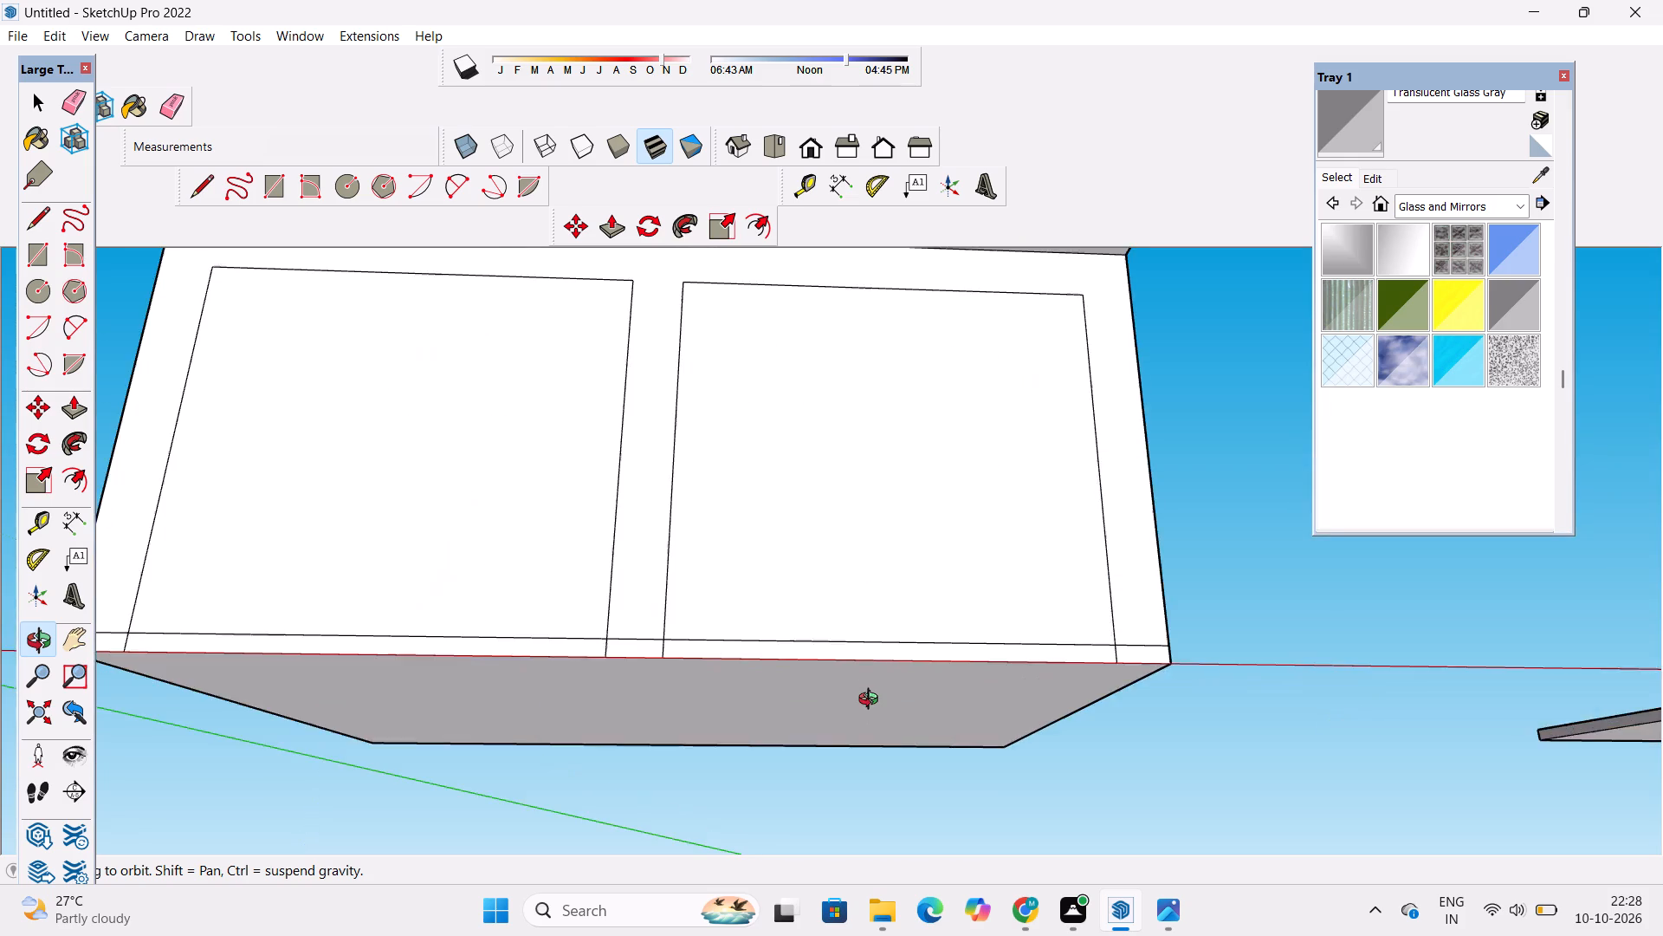
shift+drag(864, 705, 854, 640)
shift+drag(854, 640, 884, 695)
key(space)
click(890, 674)
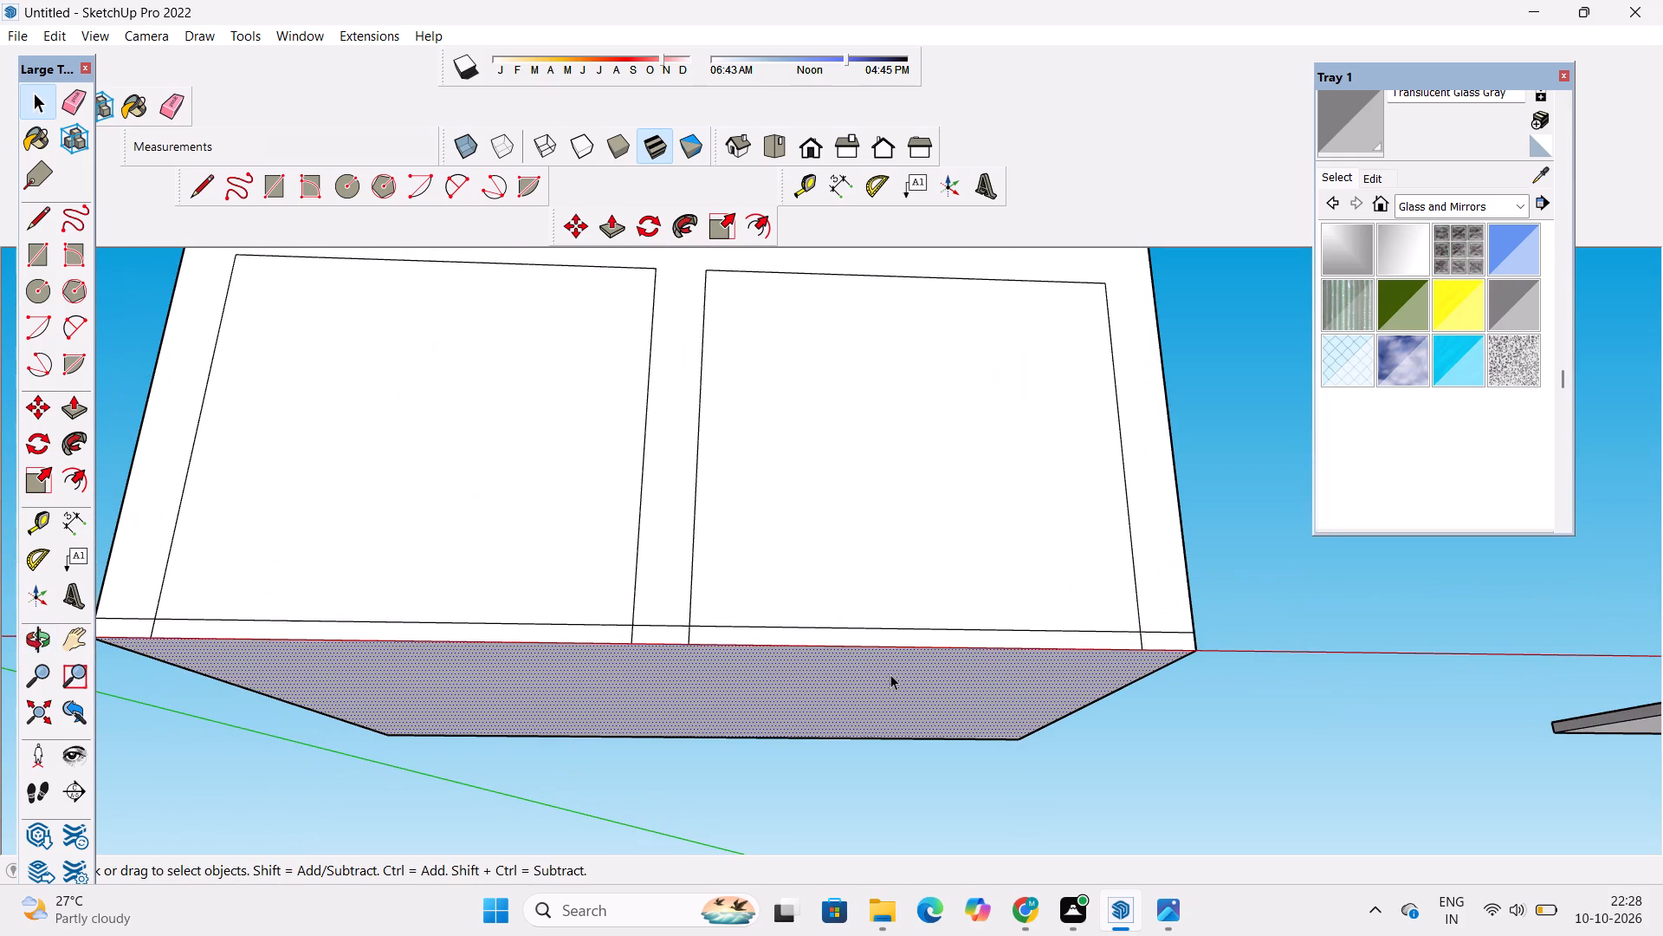
key(p)
click(890, 674)
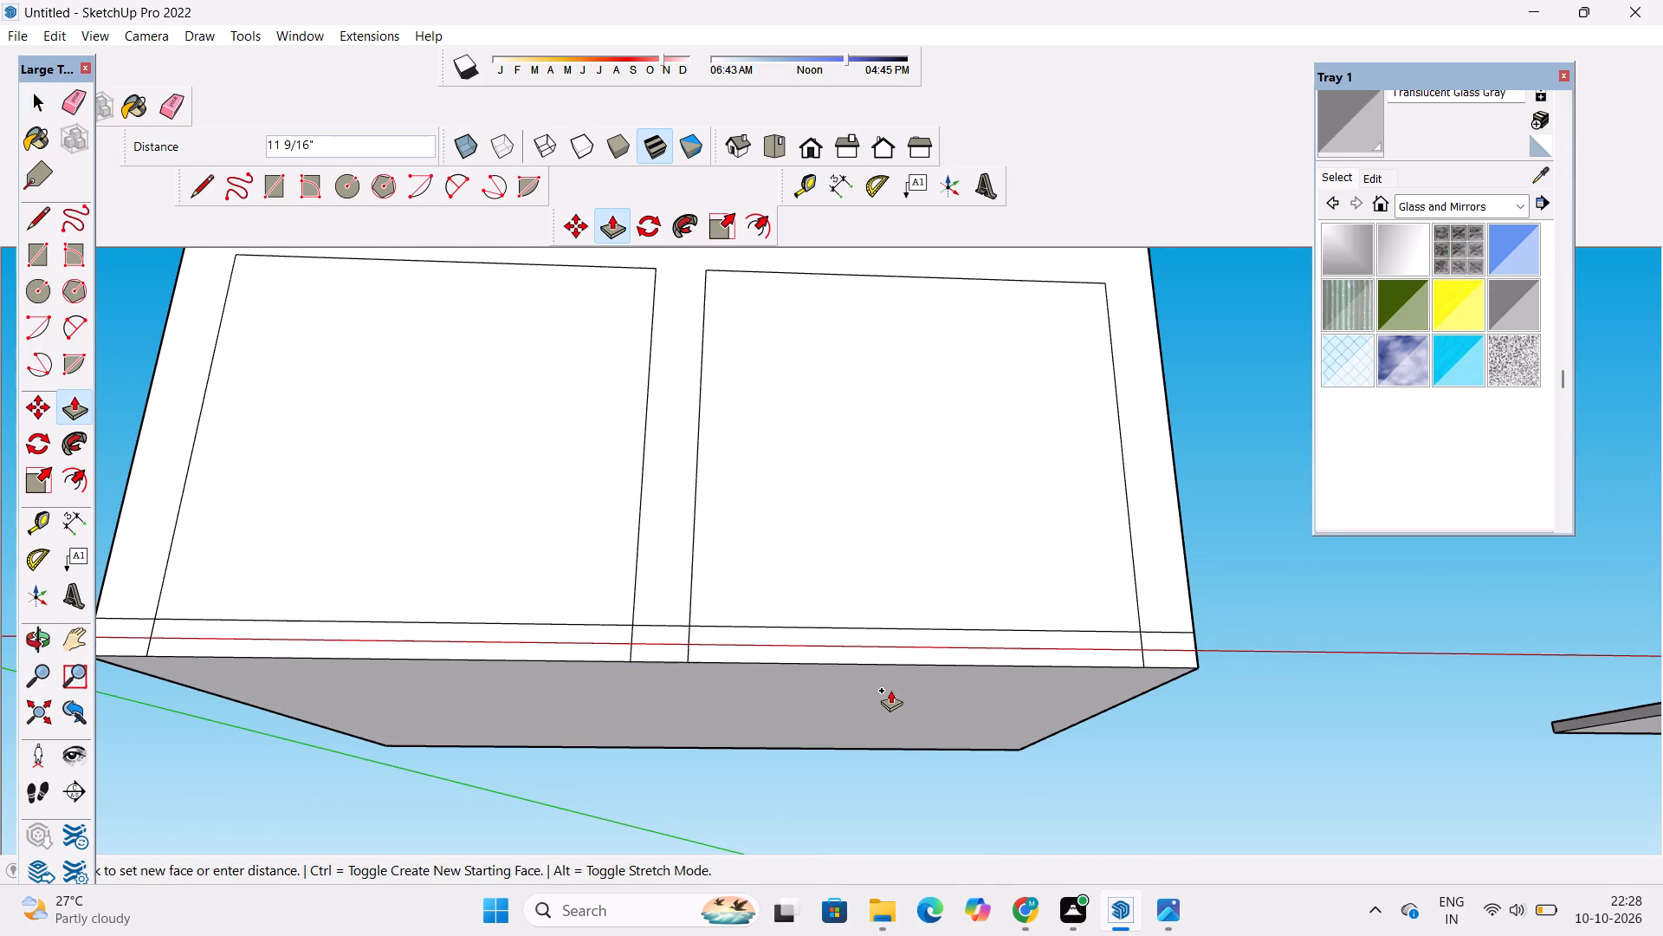
text(1')
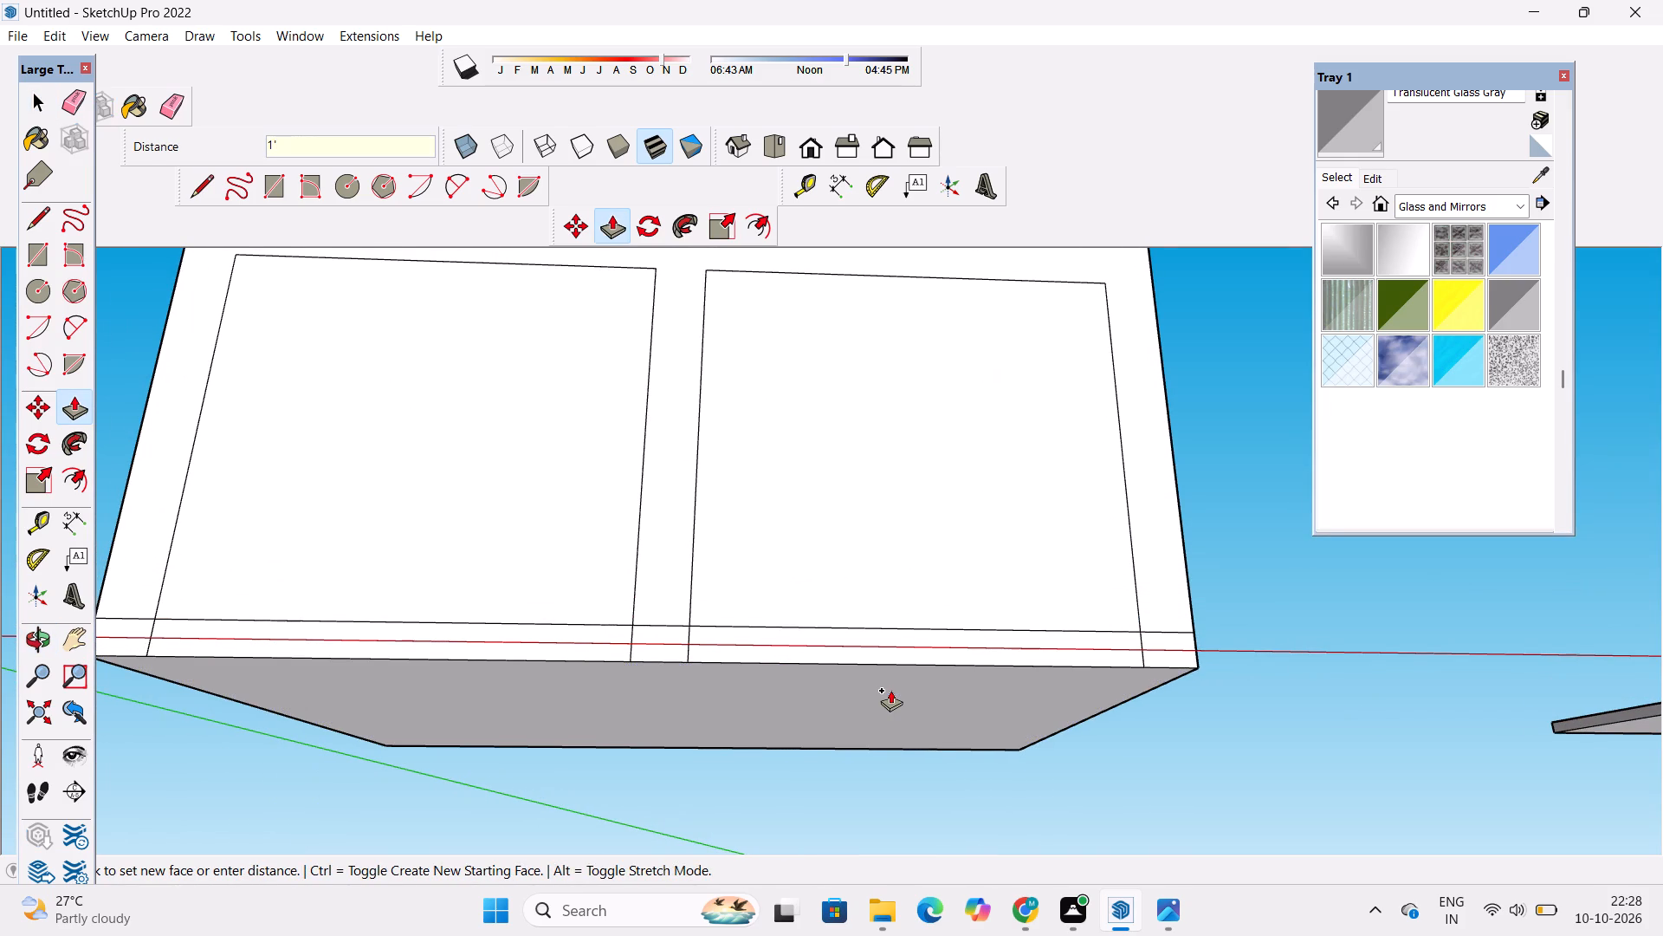
key(Return)
key(p)
Select the entire building and move it freehand clear of the red axis, using its front bottom corner as the base point.
key(o)
scroll(892, 683, down, 7)
drag(880, 614, 879, 814)
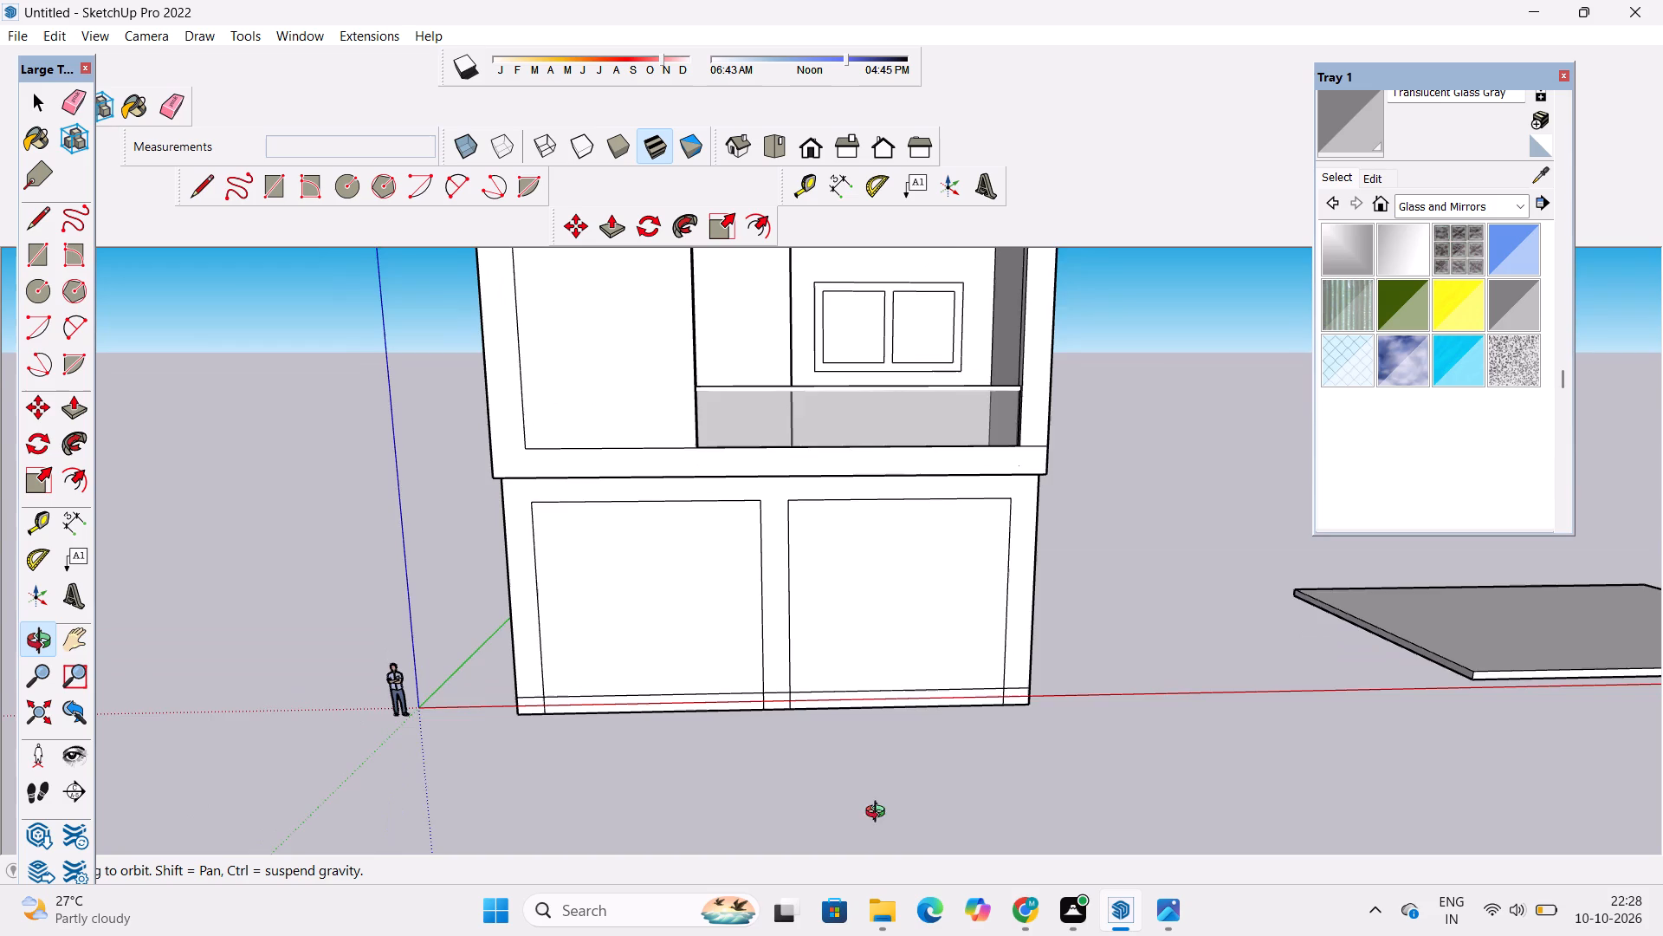
scroll(800, 715, up, 4)
drag(808, 743, 976, 895)
scroll(883, 769, up, 3)
drag(877, 756, 742, 705)
scroll(733, 673, down, 2)
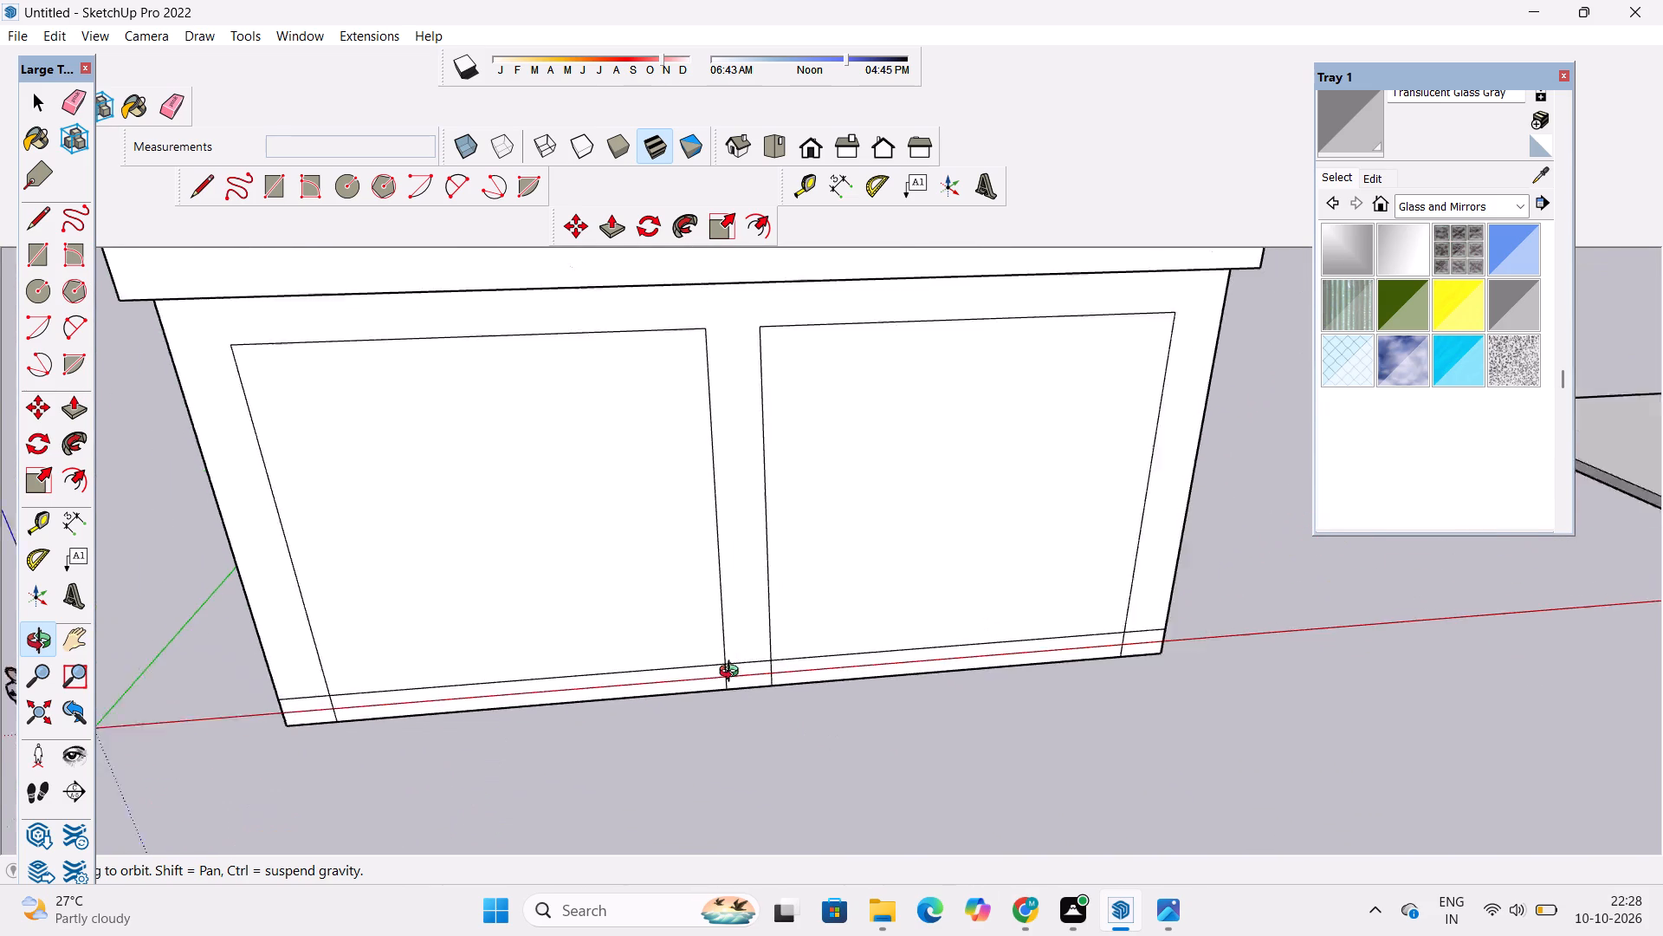
scroll(733, 673, down, 3)
shift+drag(734, 673, 733, 741)
scroll(728, 750, down, 5)
shift+drag(779, 720, 765, 766)
key(space)
triple_click(768, 725)
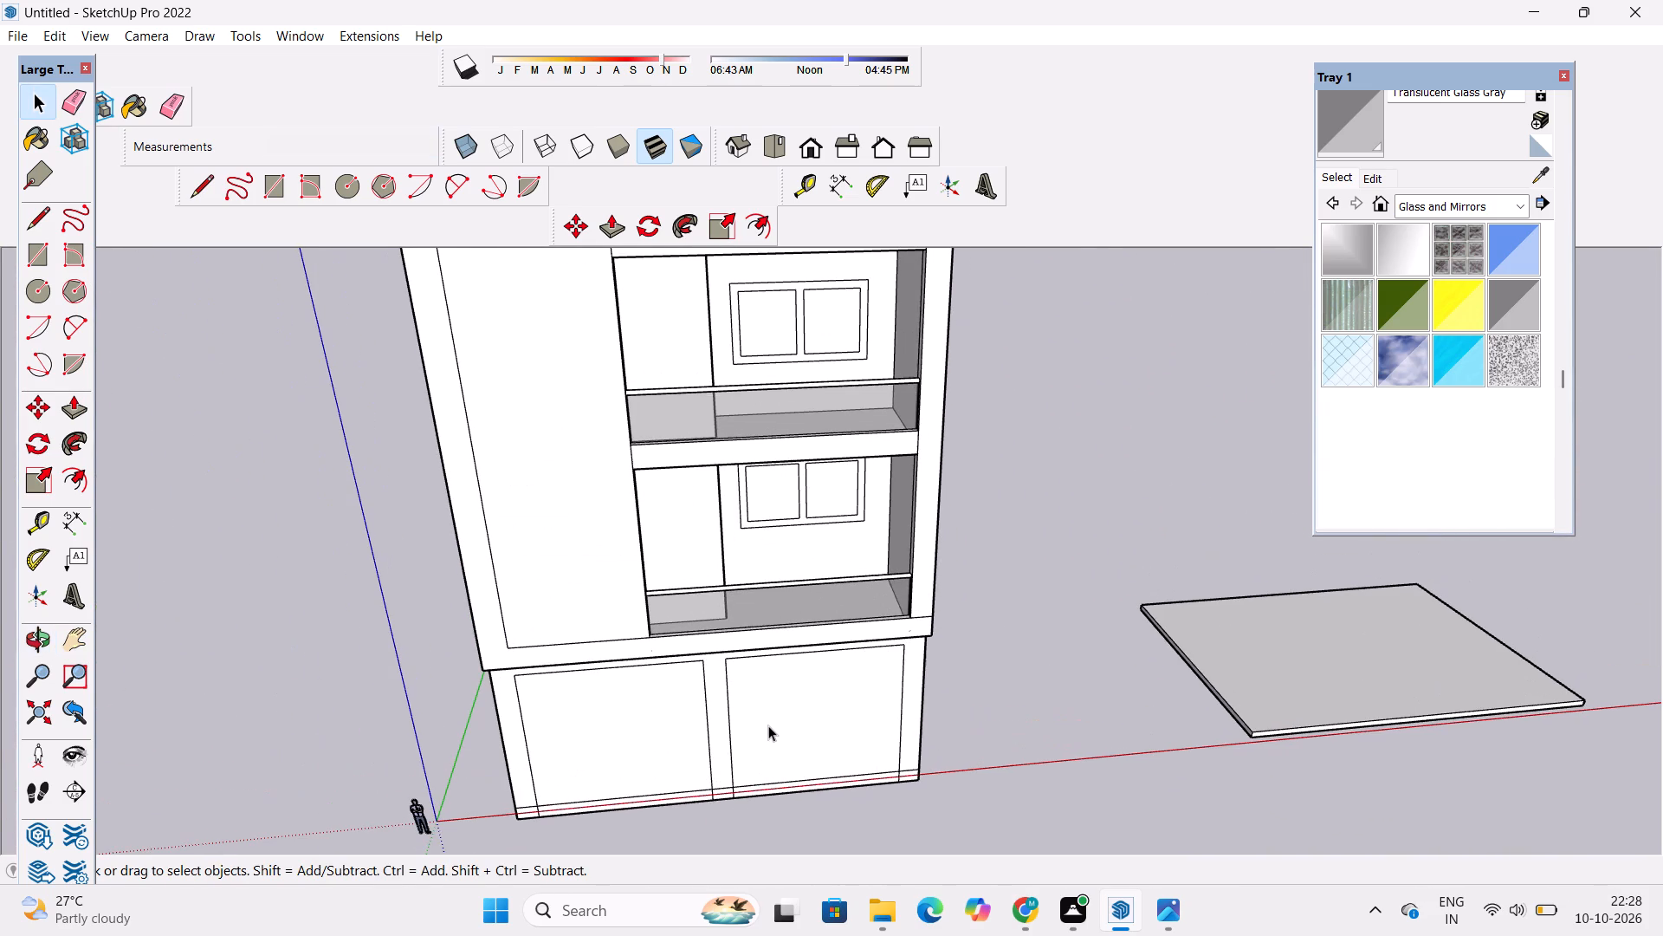
click(768, 725)
key(m)
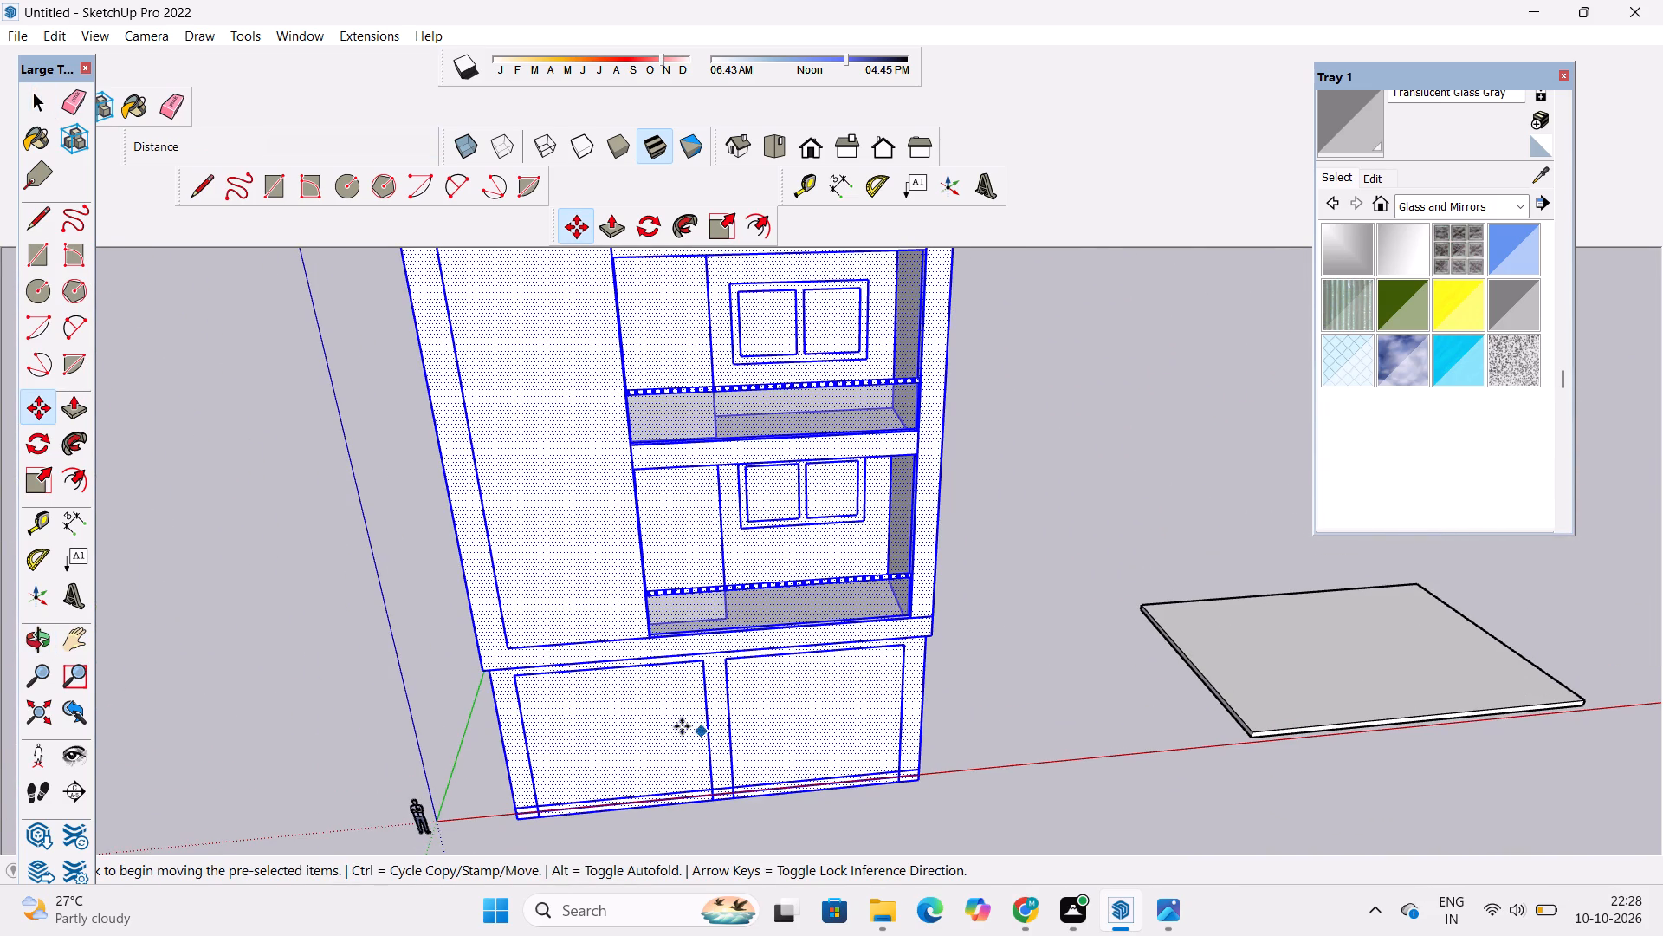
scroll(552, 763, up, 5)
scroll(903, 429, down, 4)
scroll(645, 678, up, 14)
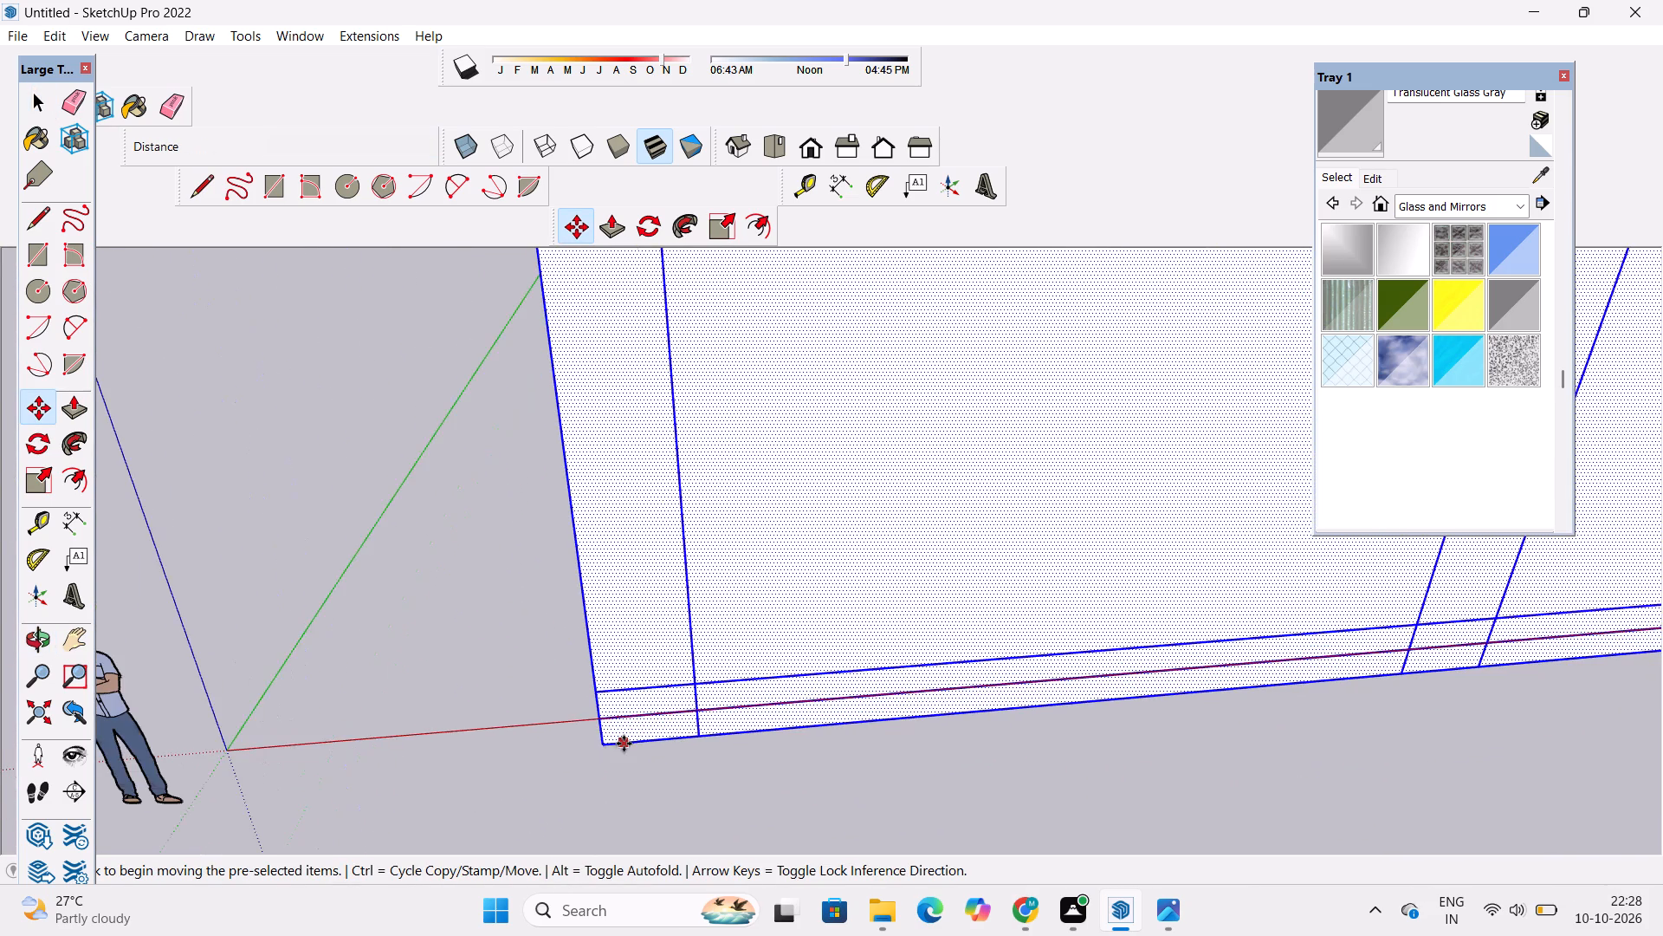
click(607, 745)
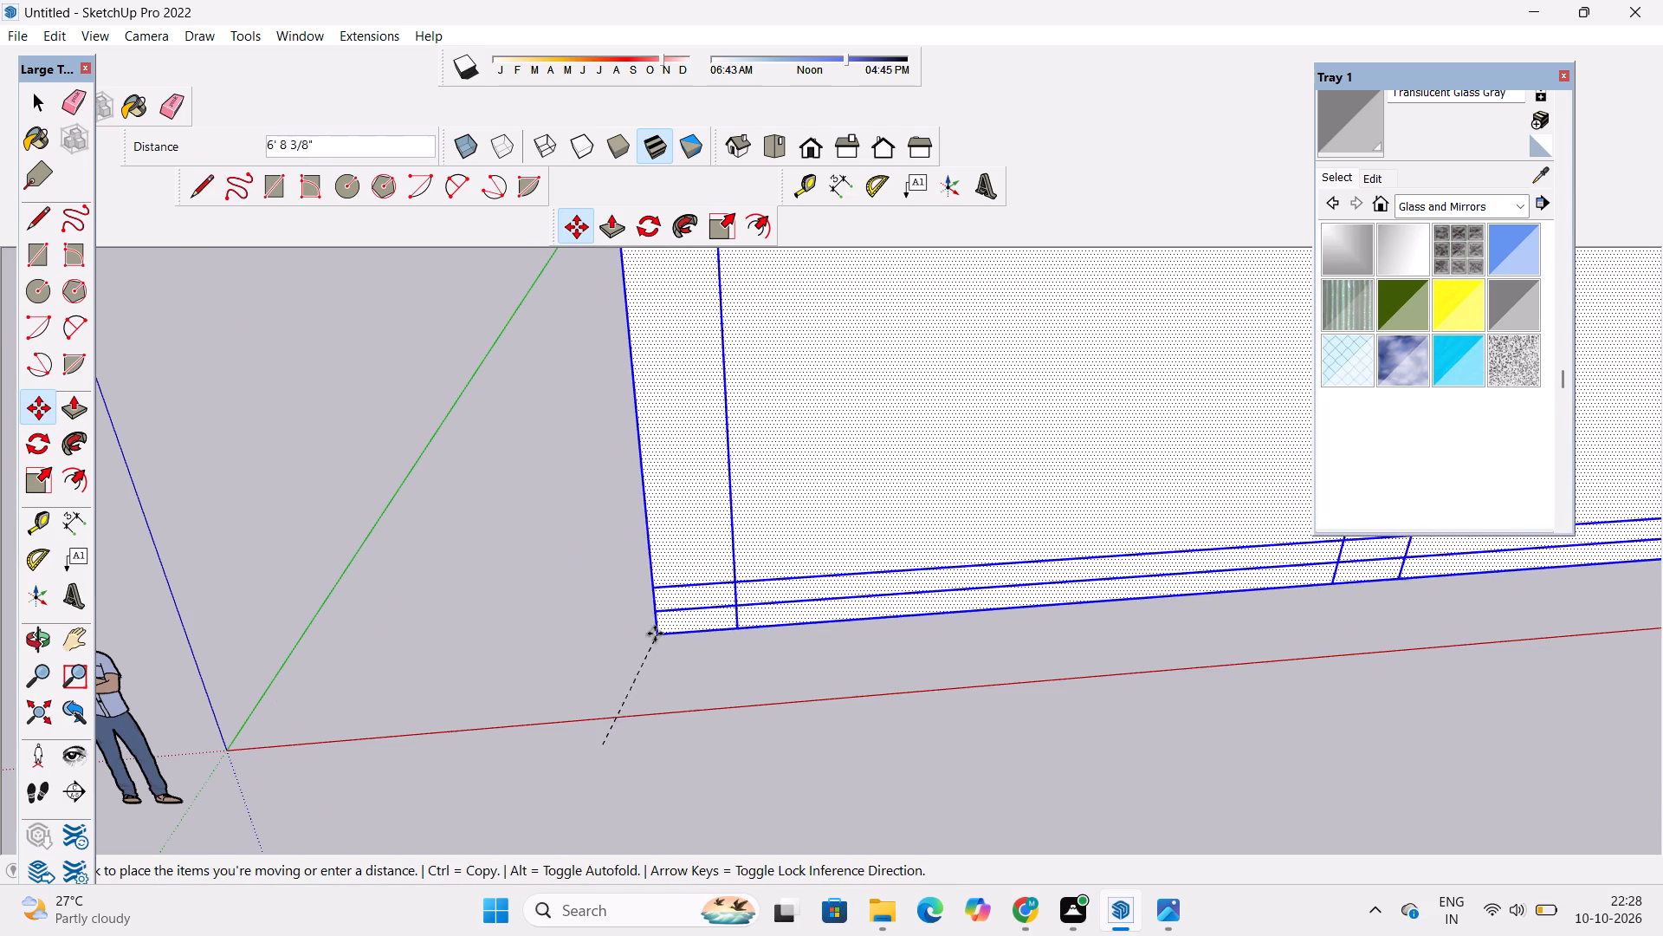
click(608, 595)
key(space)
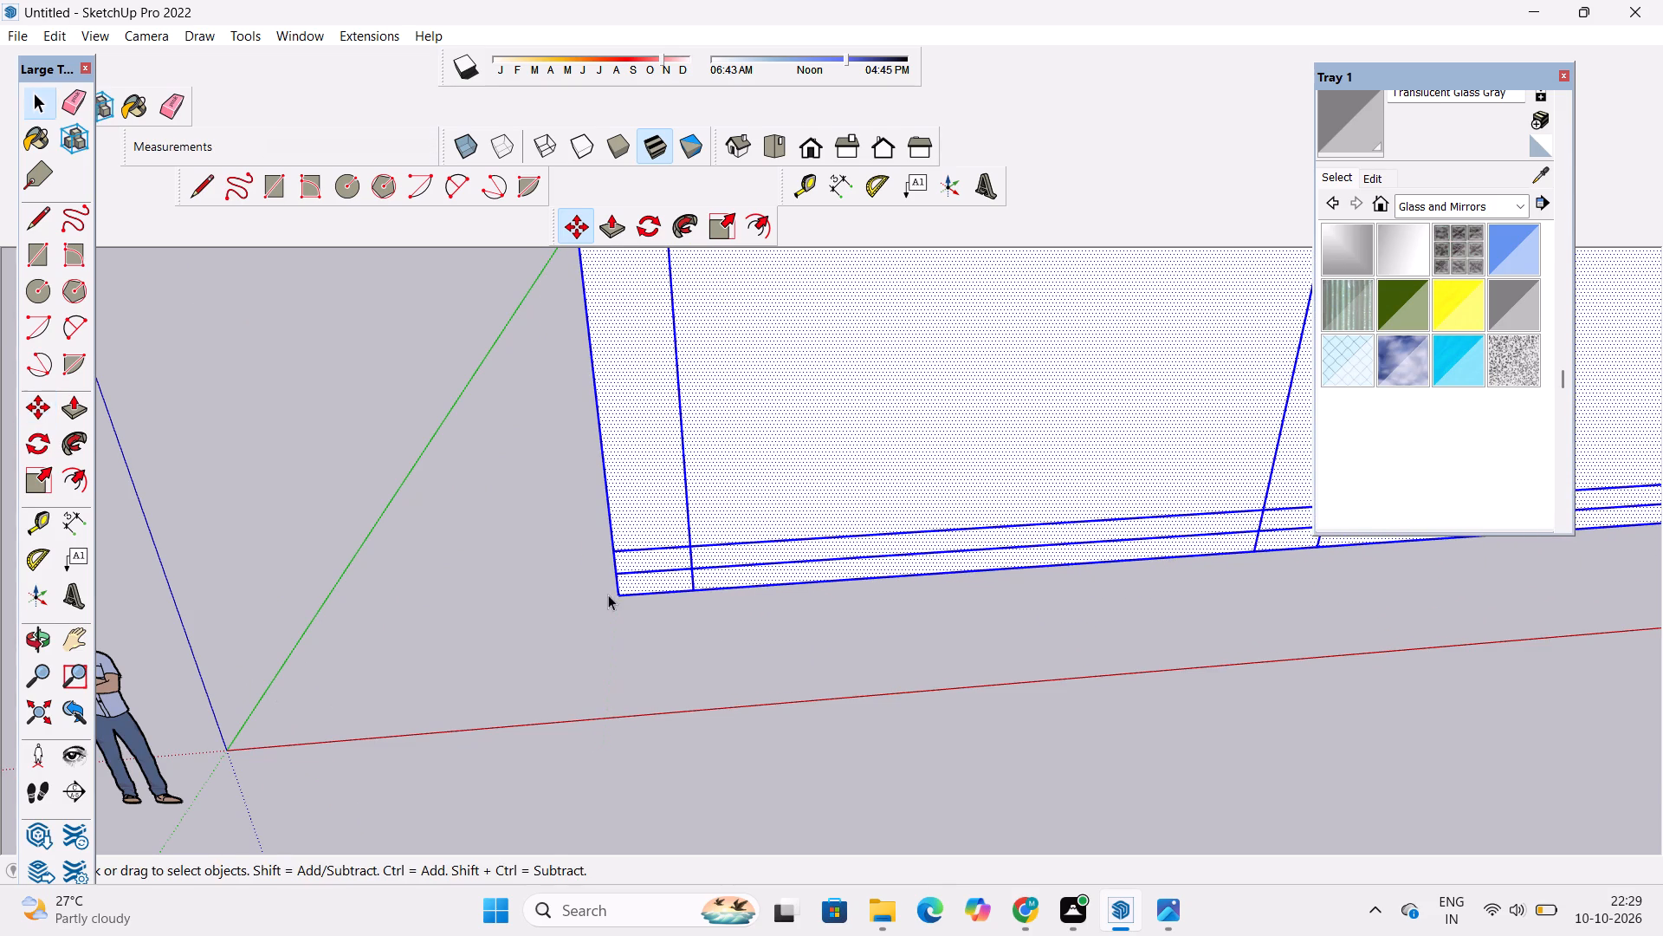
Examine the moved building's base relative to the axes and clear the selection.
key(o)
scroll(877, 527, down, 7)
drag(751, 554, 806, 615)
scroll(812, 603, down, 5)
shift+drag(825, 593, 572, 645)
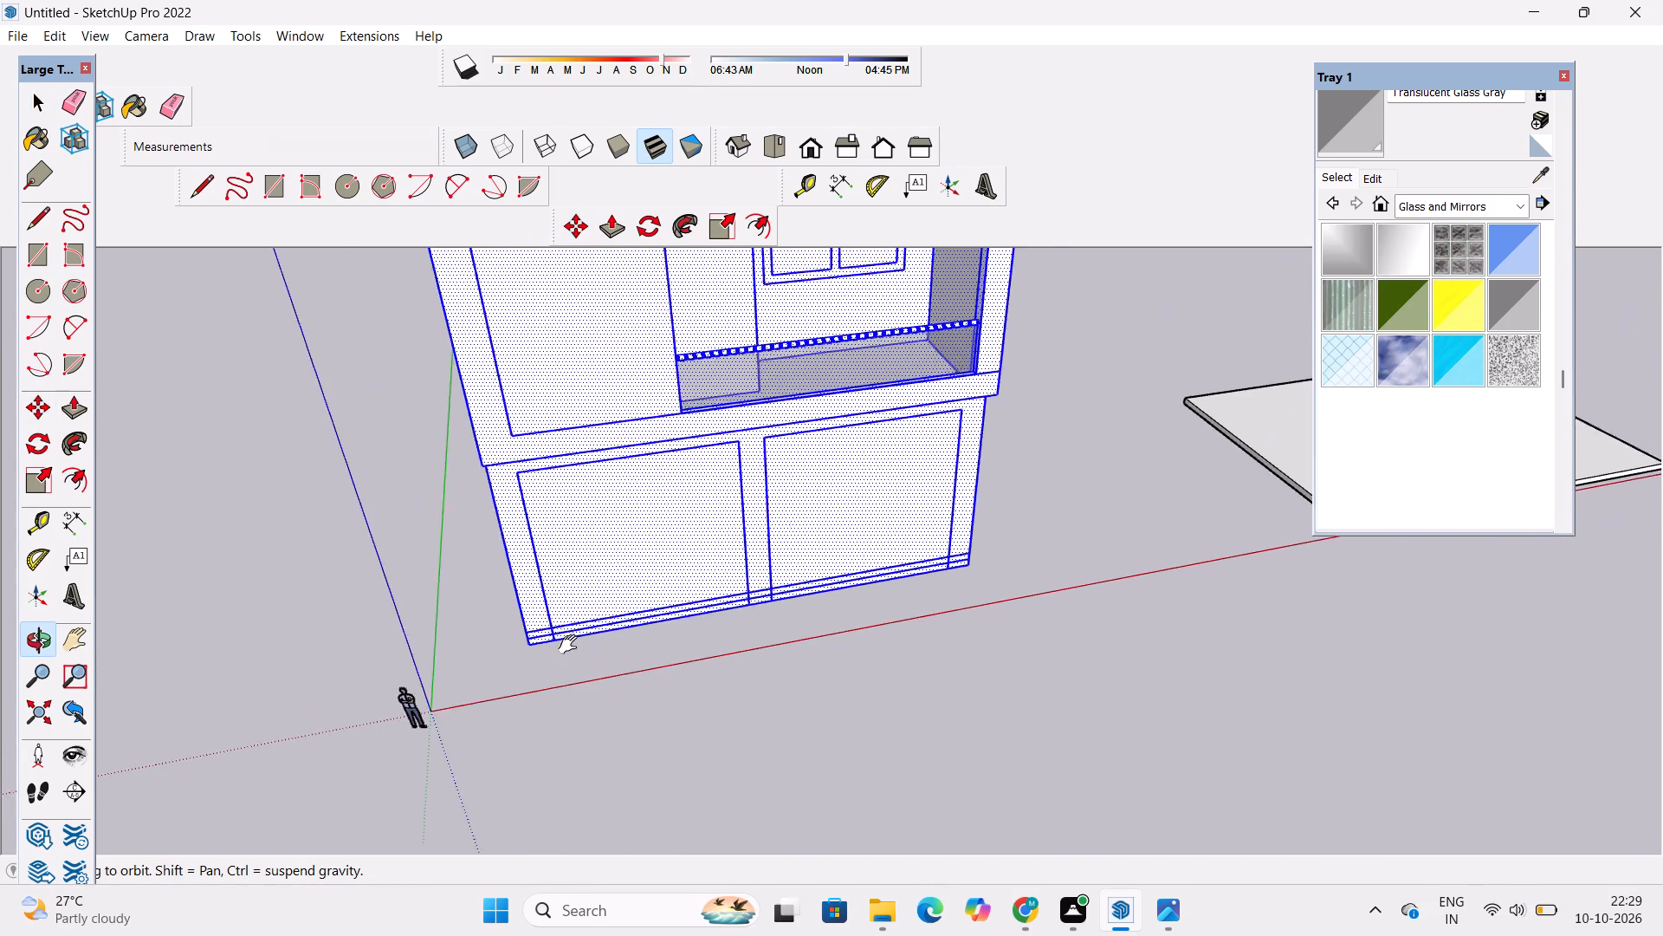
shift+drag(572, 645, 568, 647)
shift+drag(568, 647, 610, 692)
key(space)
click(1058, 586)
key(o)
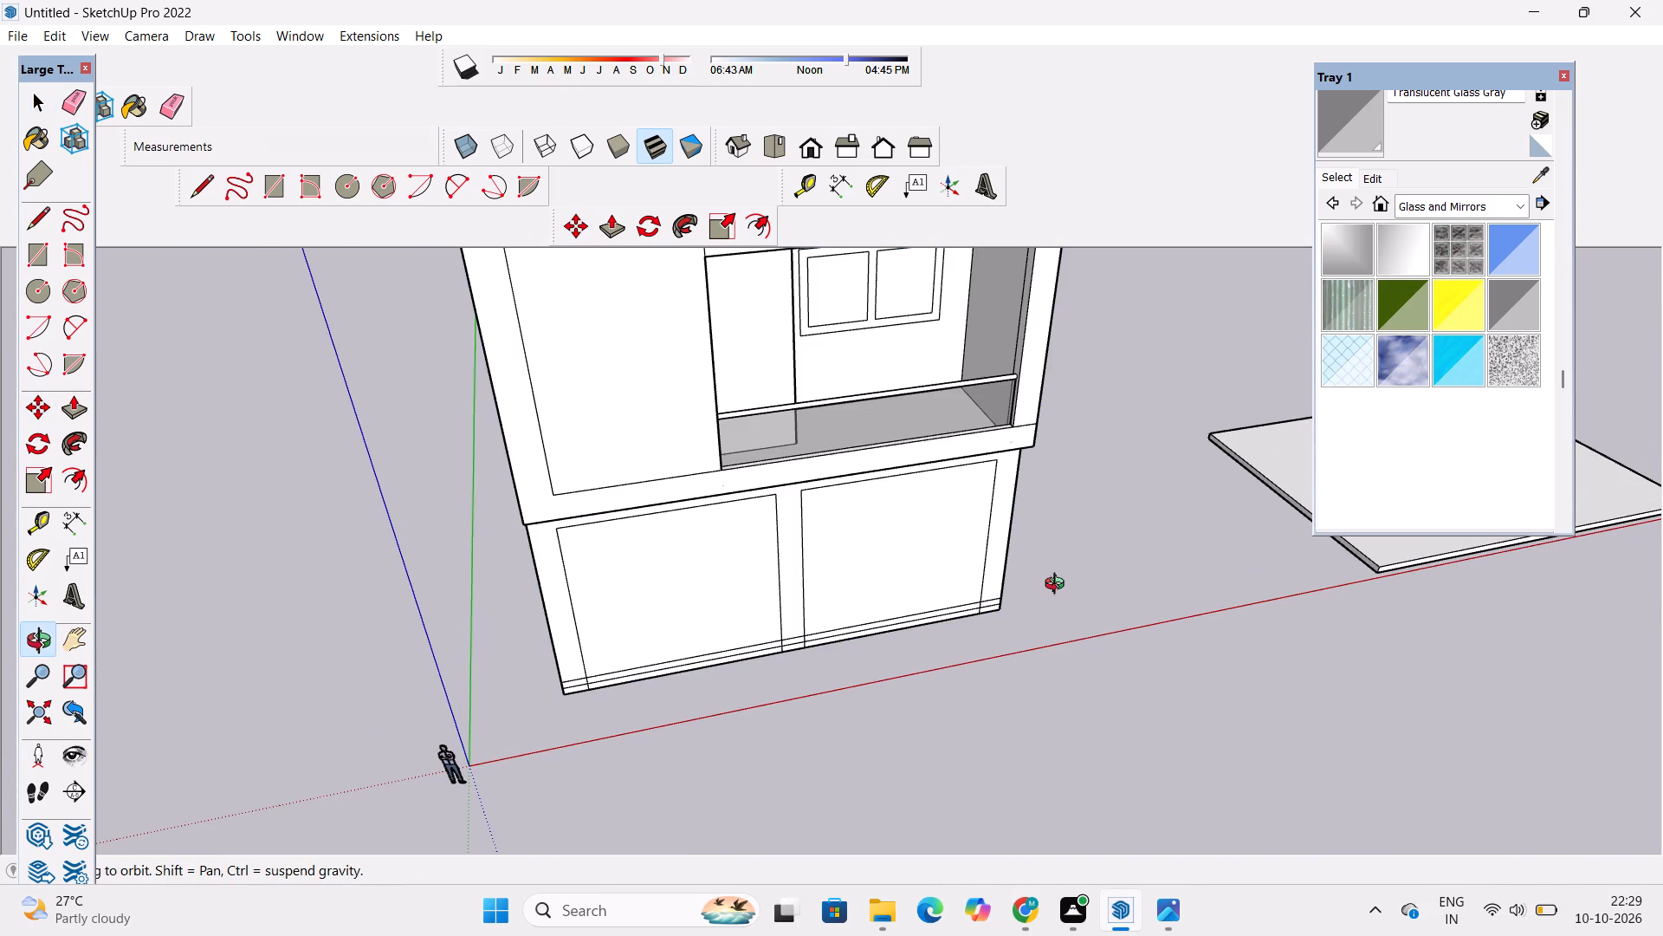
Examine the building's front facade and ground-floor base relative to the ground axes.
drag(968, 653, 936, 562)
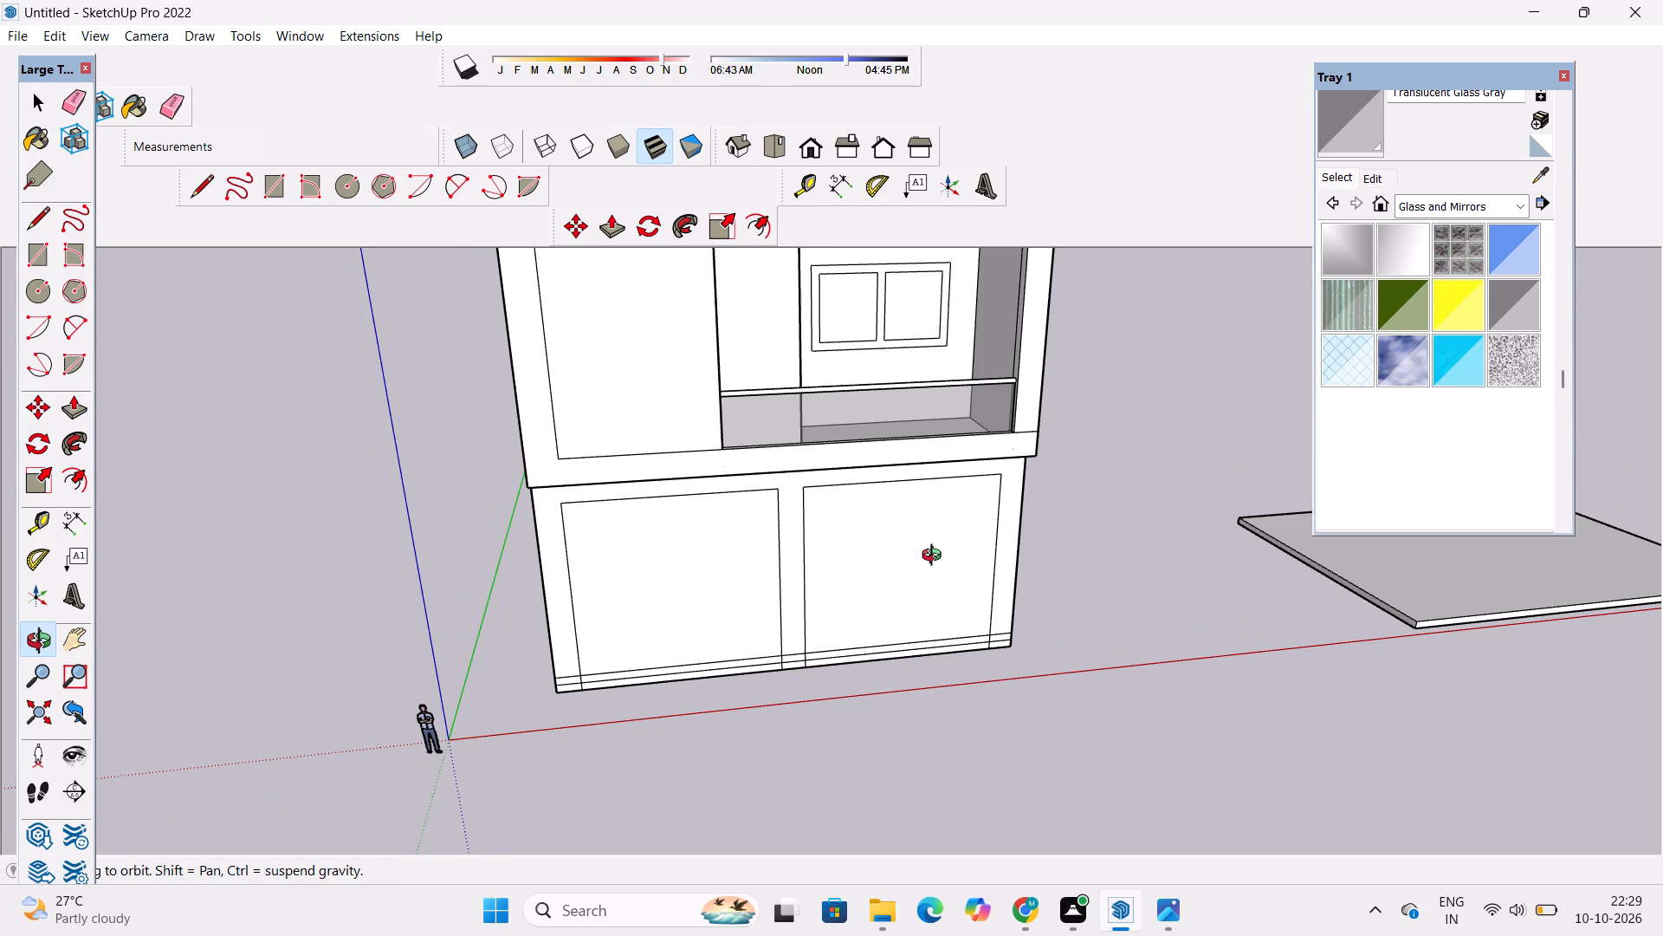
scroll(941, 567, down, 3)
drag(909, 529, 990, 598)
shift+drag(891, 569, 867, 652)
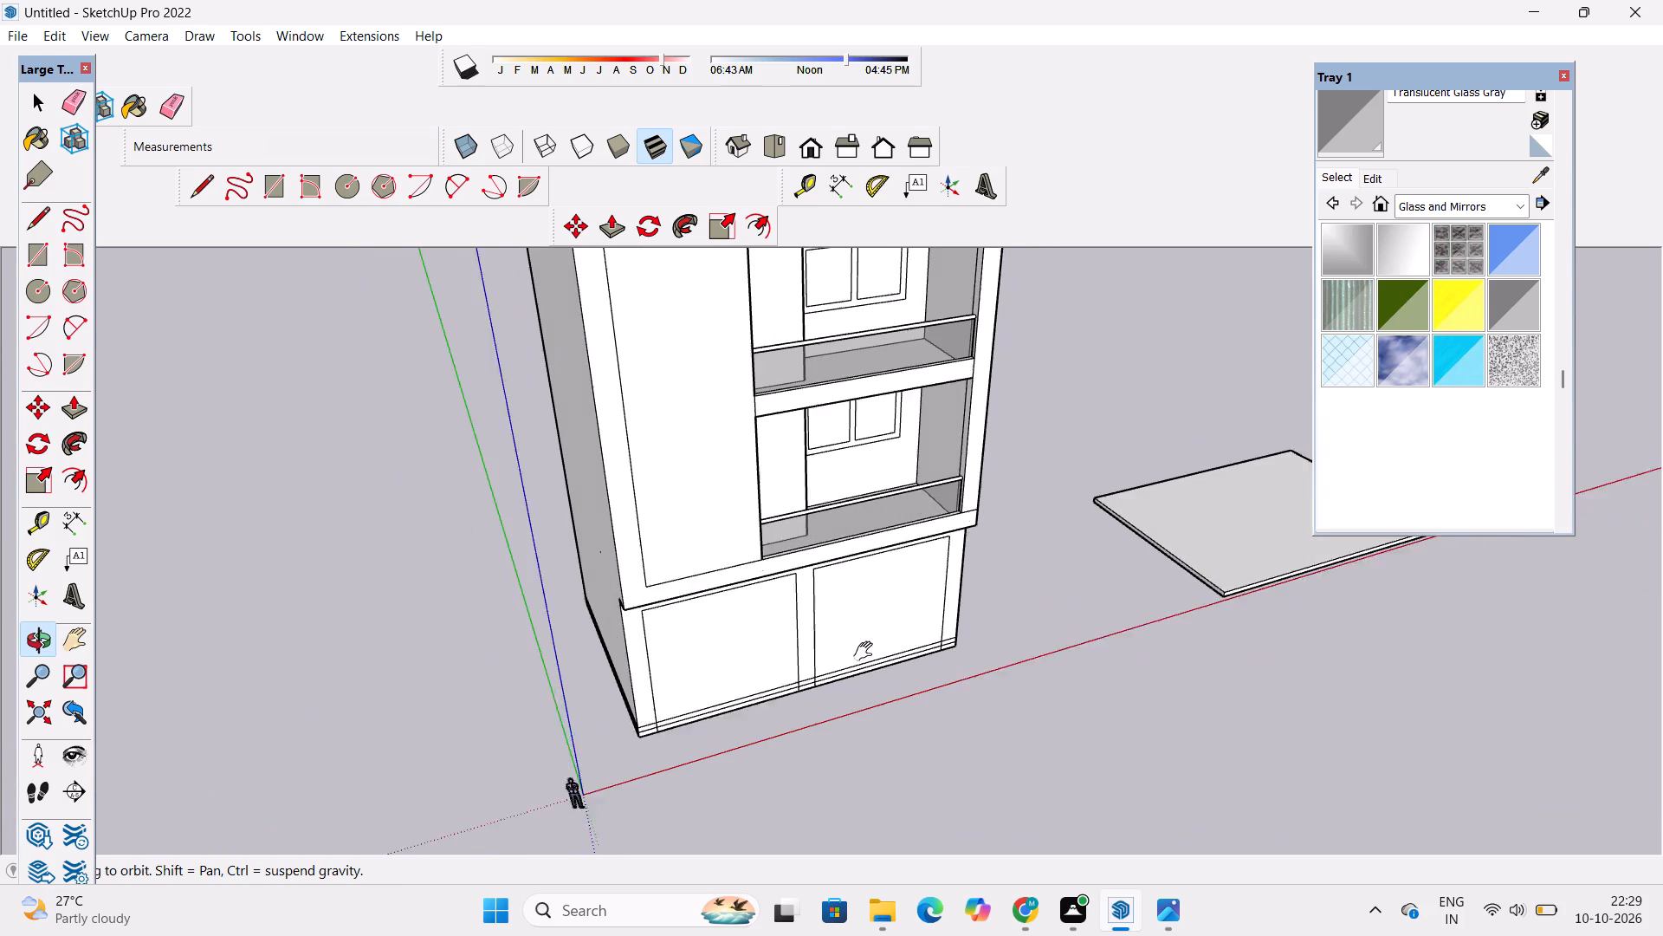
shift+drag(867, 652, 867, 656)
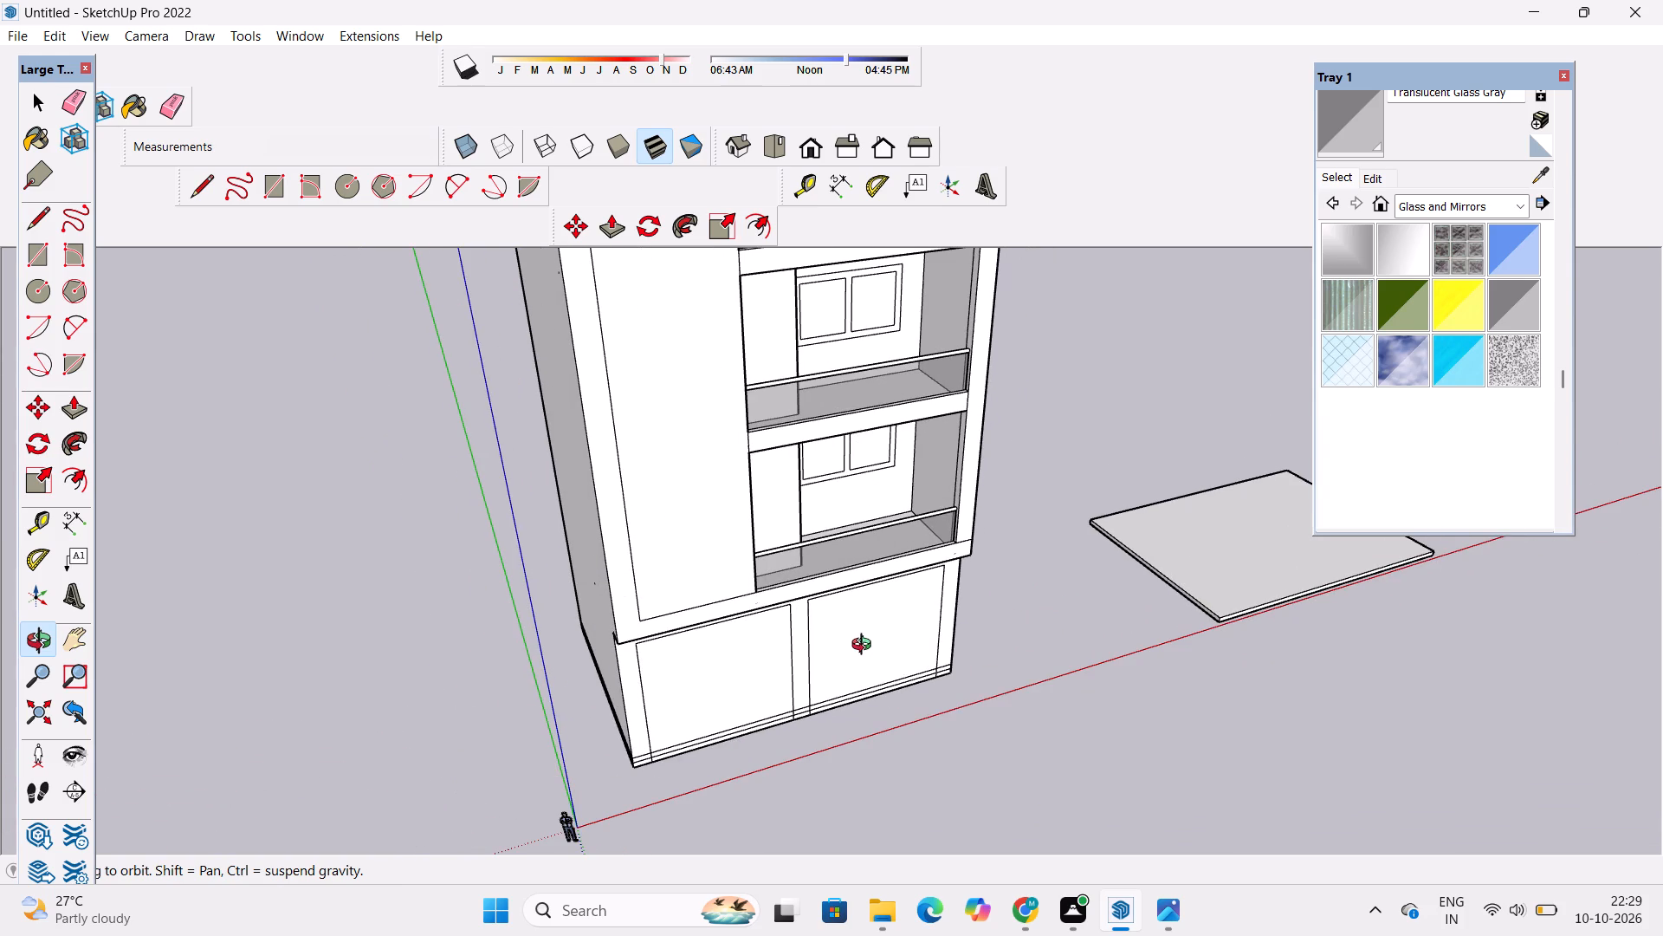
drag(815, 734, 760, 633)
scroll(733, 607, down, 4)
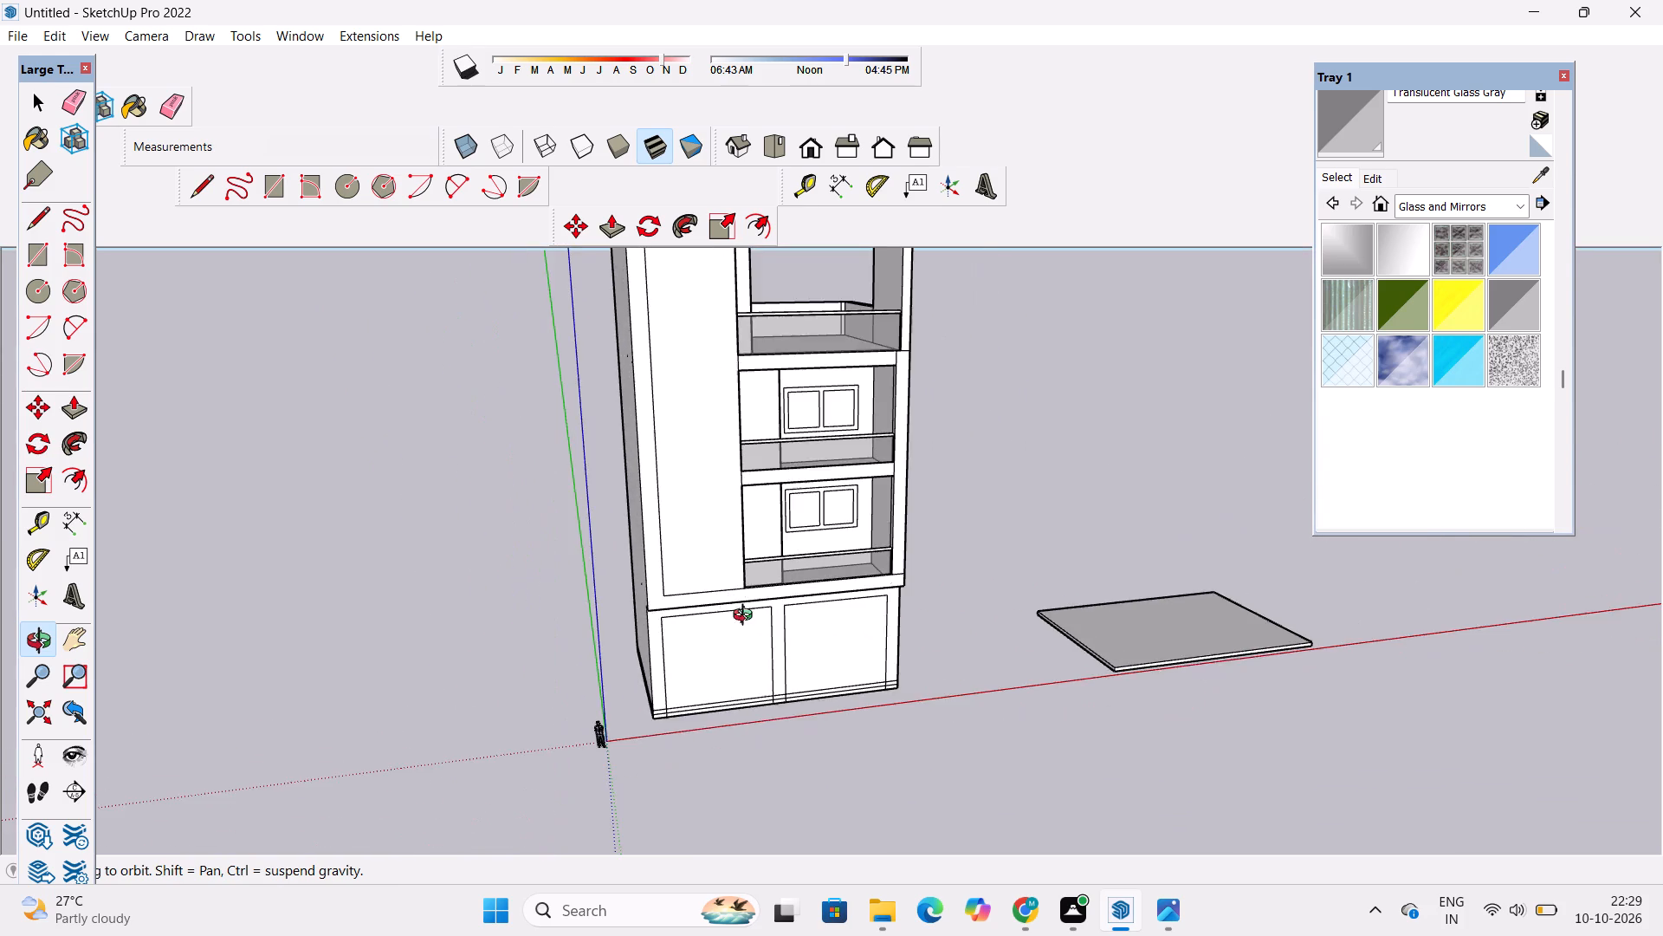
shift+drag(847, 619, 750, 623)
Erase the short horizontal line segments crossing the right corner pier and the central pier at the base of the front facade.
scroll(746, 702, up, 4)
drag(773, 736, 773, 621)
scroll(805, 679, up, 8)
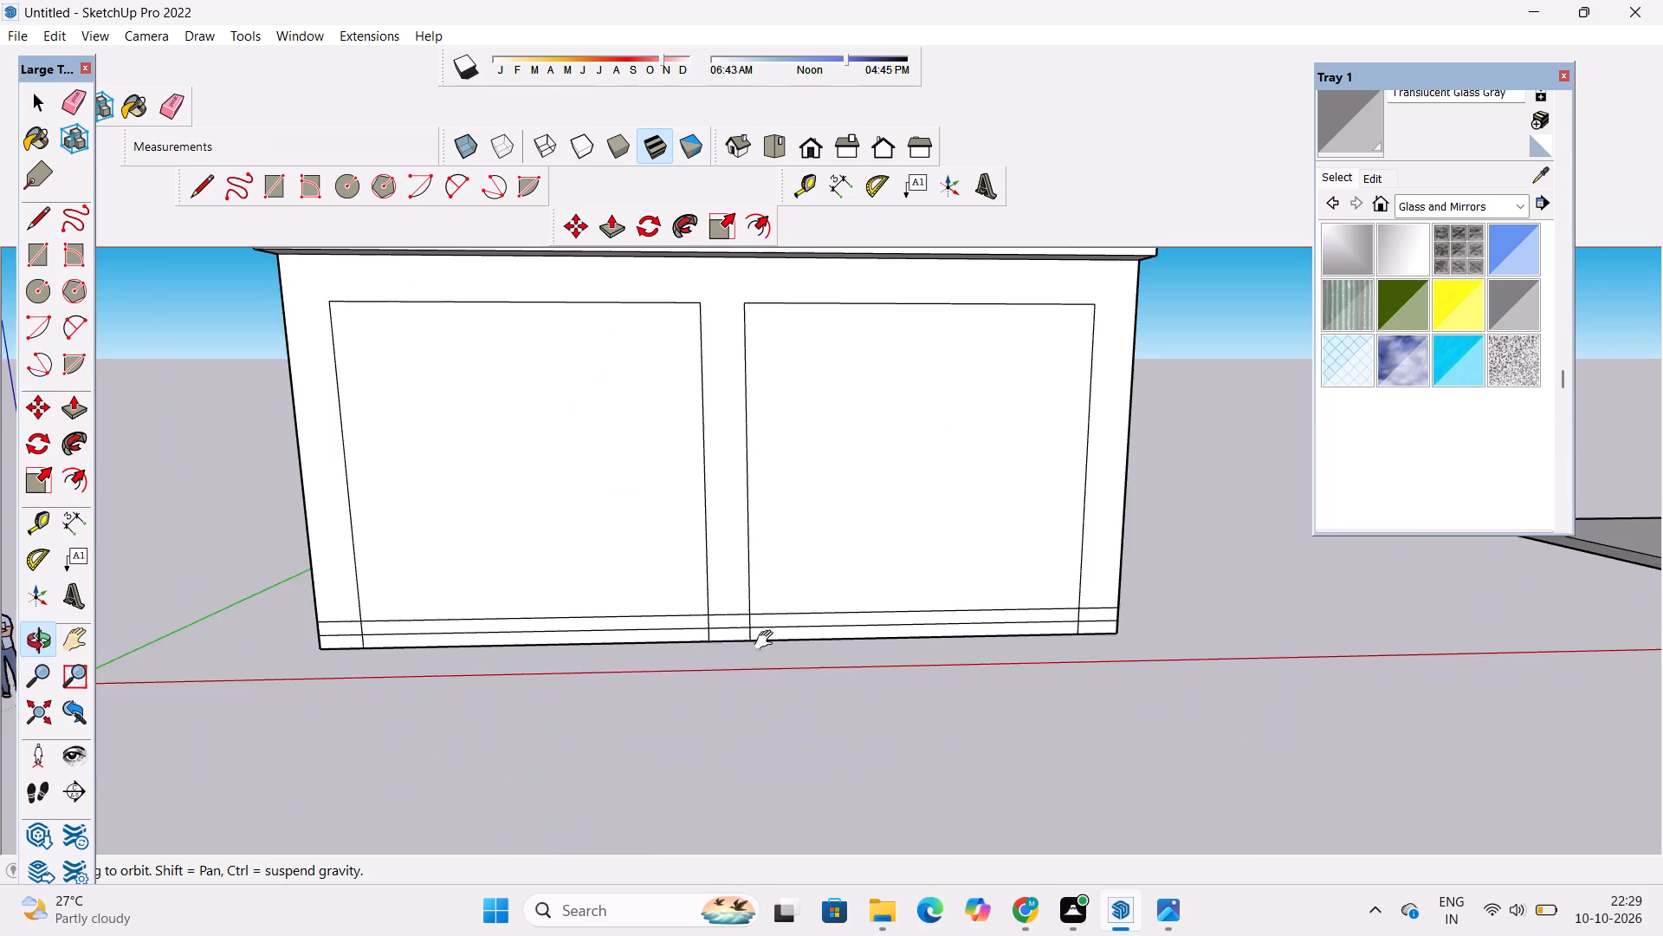
shift+drag(765, 634, 764, 647)
drag(764, 658, 805, 705)
scroll(792, 695, up, 4)
shift+drag(784, 683, 778, 699)
click(778, 699)
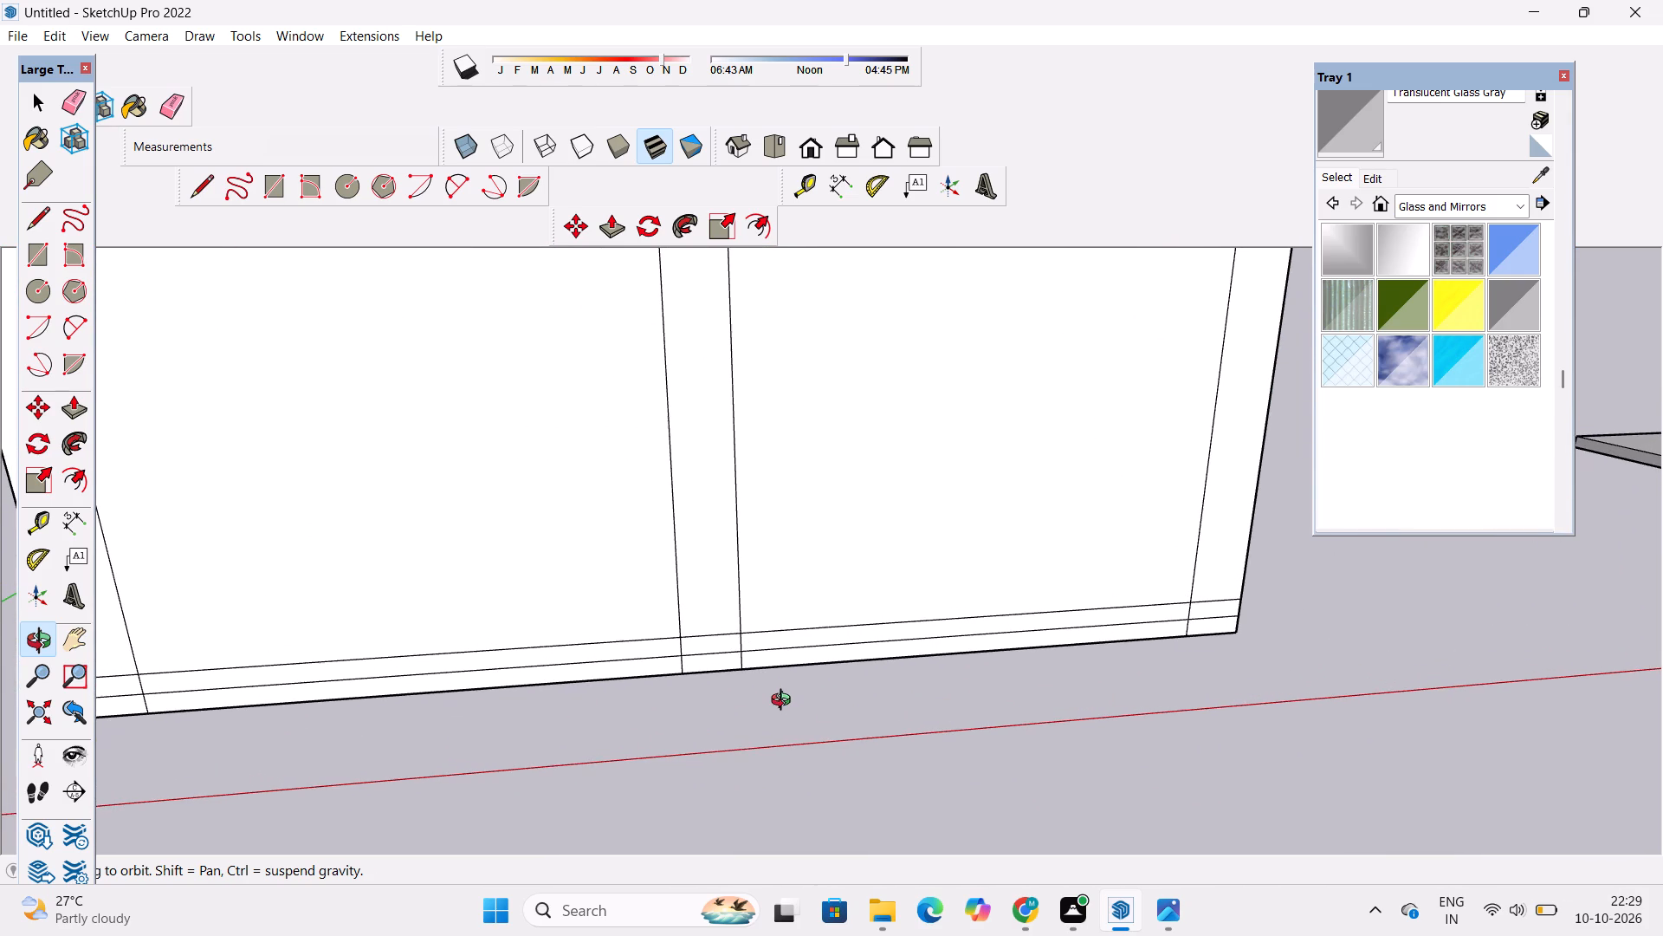
scroll(751, 683, up, 4)
scroll(764, 662, down, 4)
shift+drag(847, 645, 700, 645)
drag(700, 645, 723, 658)
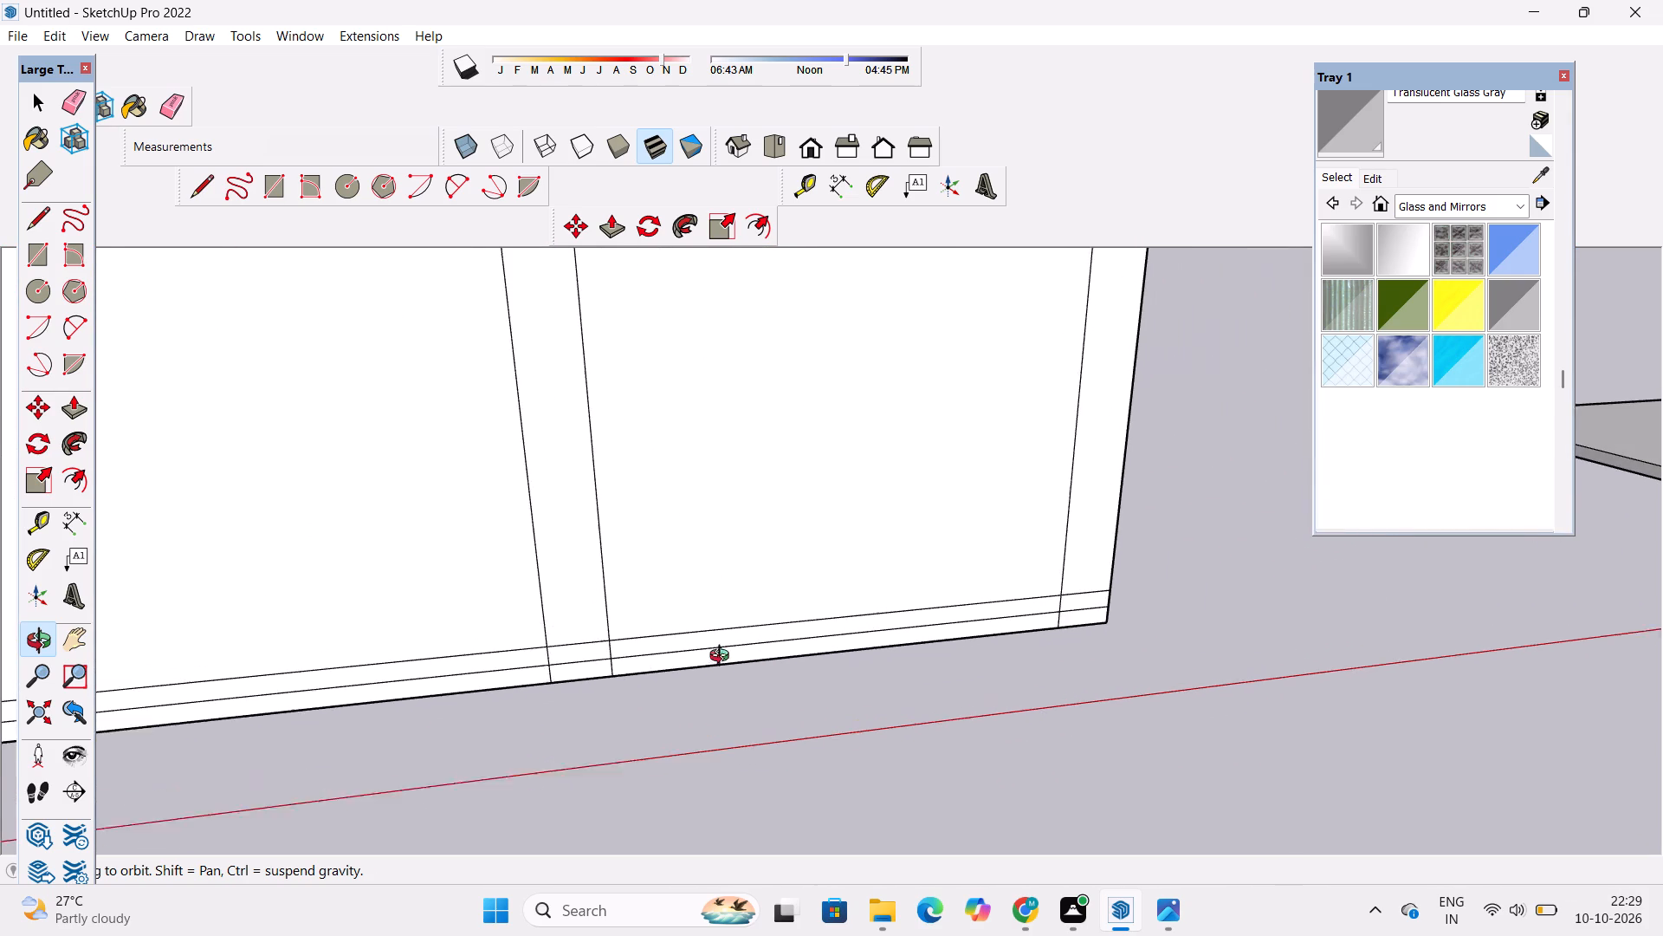
drag(723, 658, 729, 658)
shift+drag(740, 653, 696, 651)
scroll(694, 647, down, 3)
scroll(705, 670, up, 3)
shift+drag(721, 673, 715, 692)
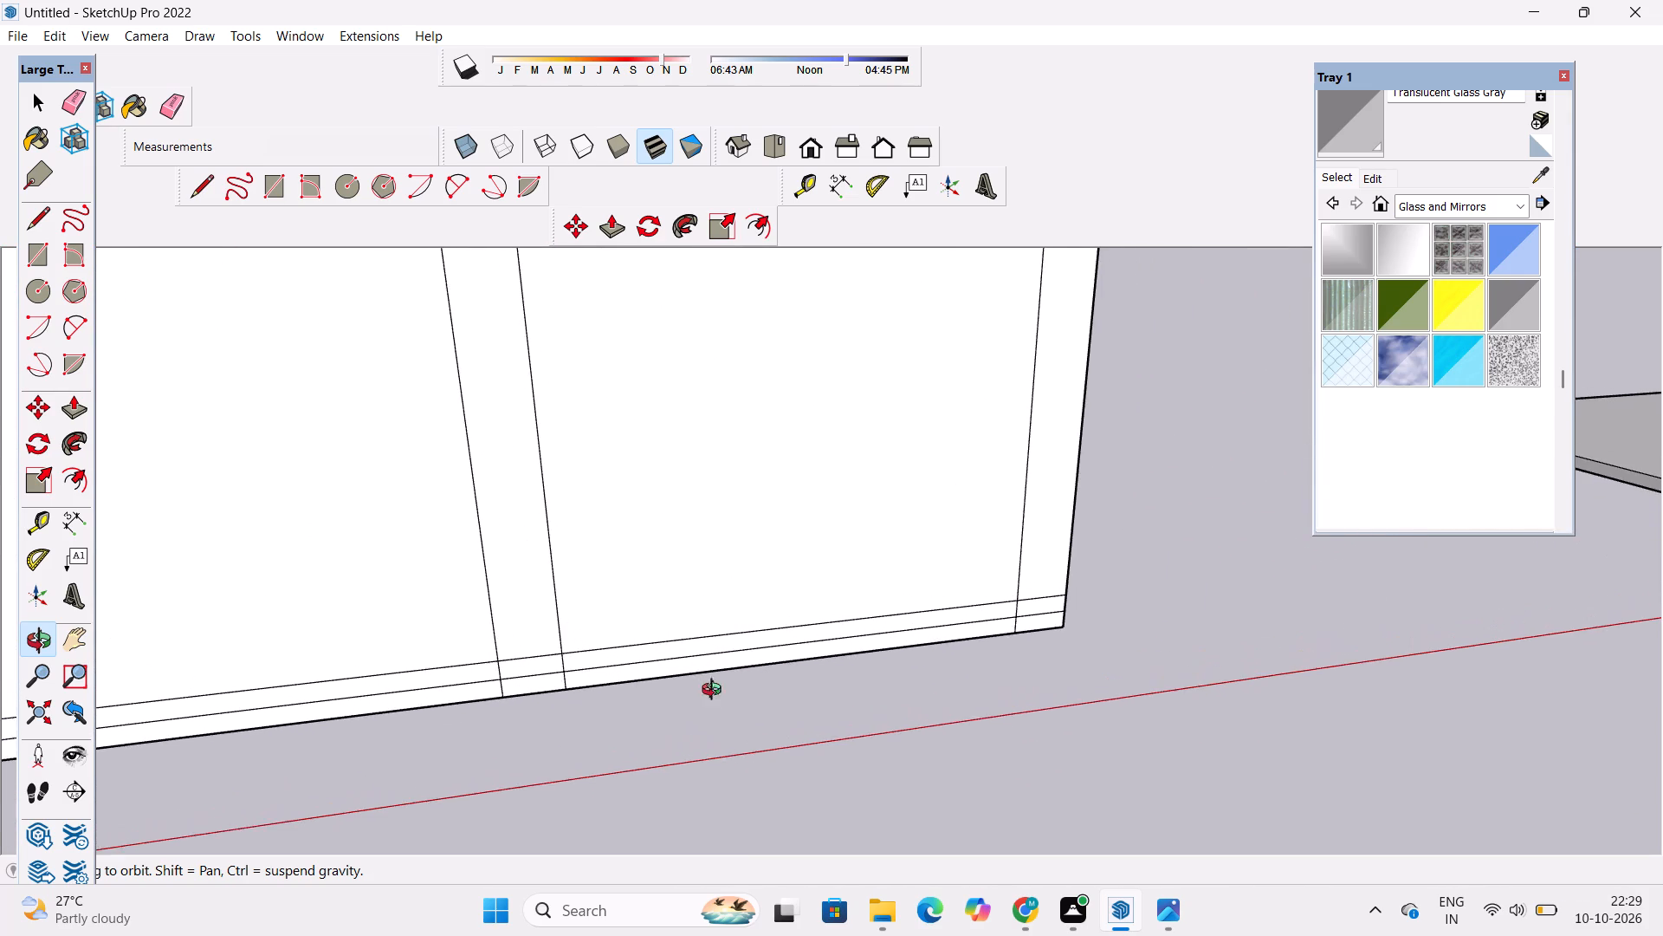
drag(710, 687, 692, 647)
shift+drag(692, 647, 697, 657)
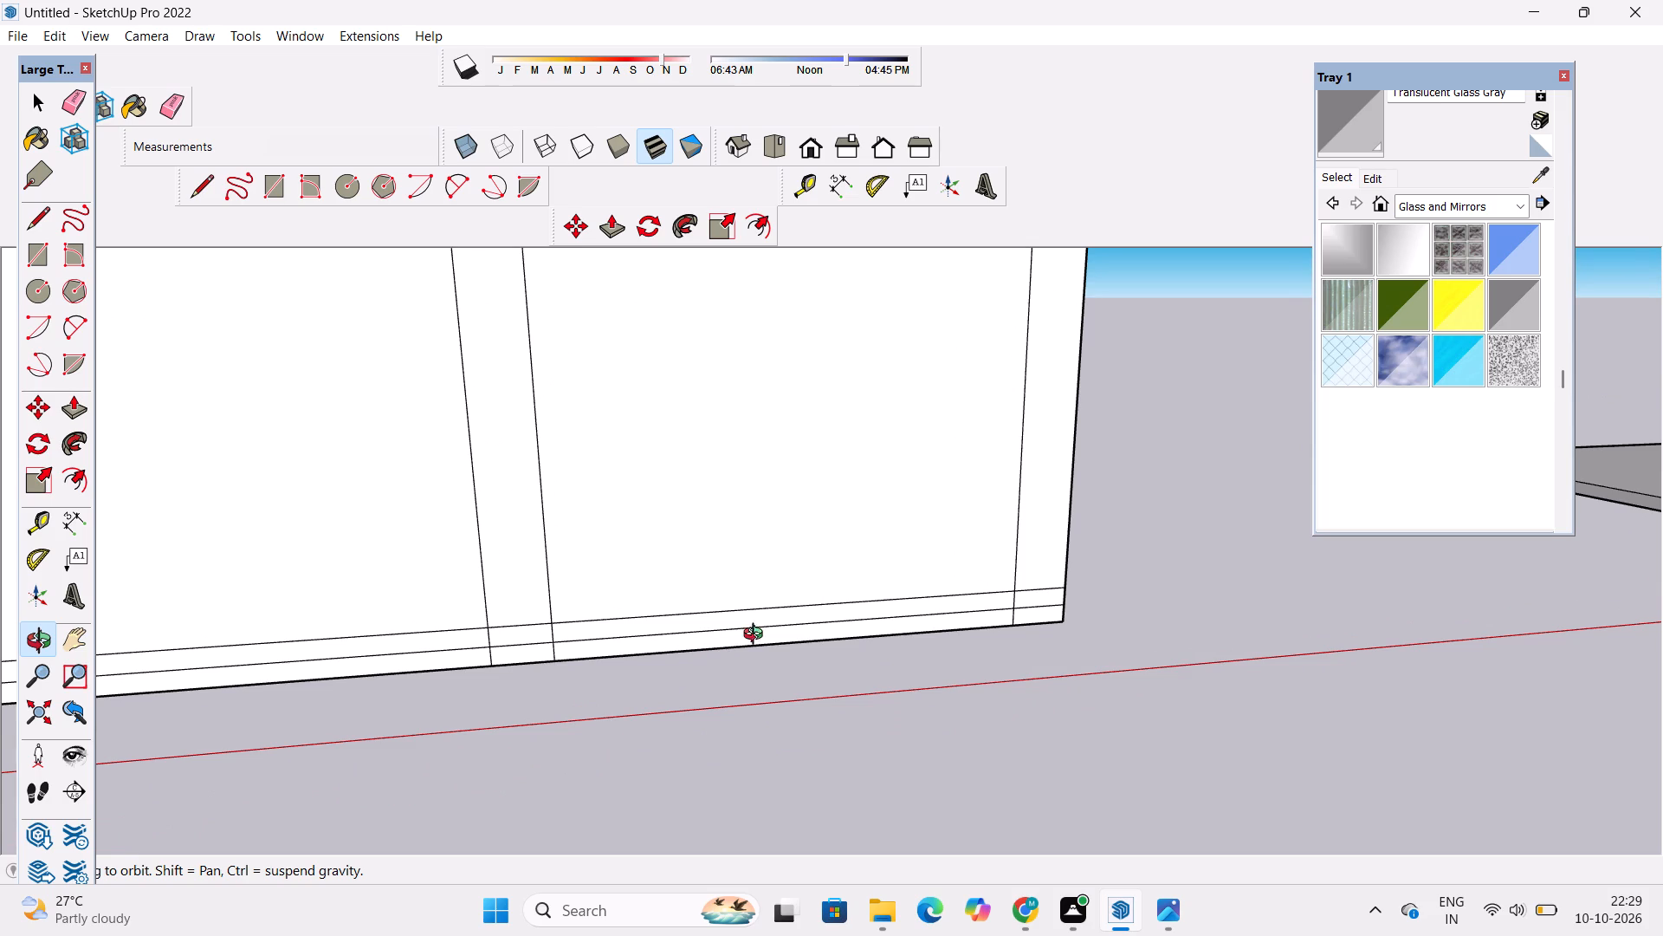
key(e)
drag(1048, 562, 1034, 609)
drag(535, 618, 526, 653)
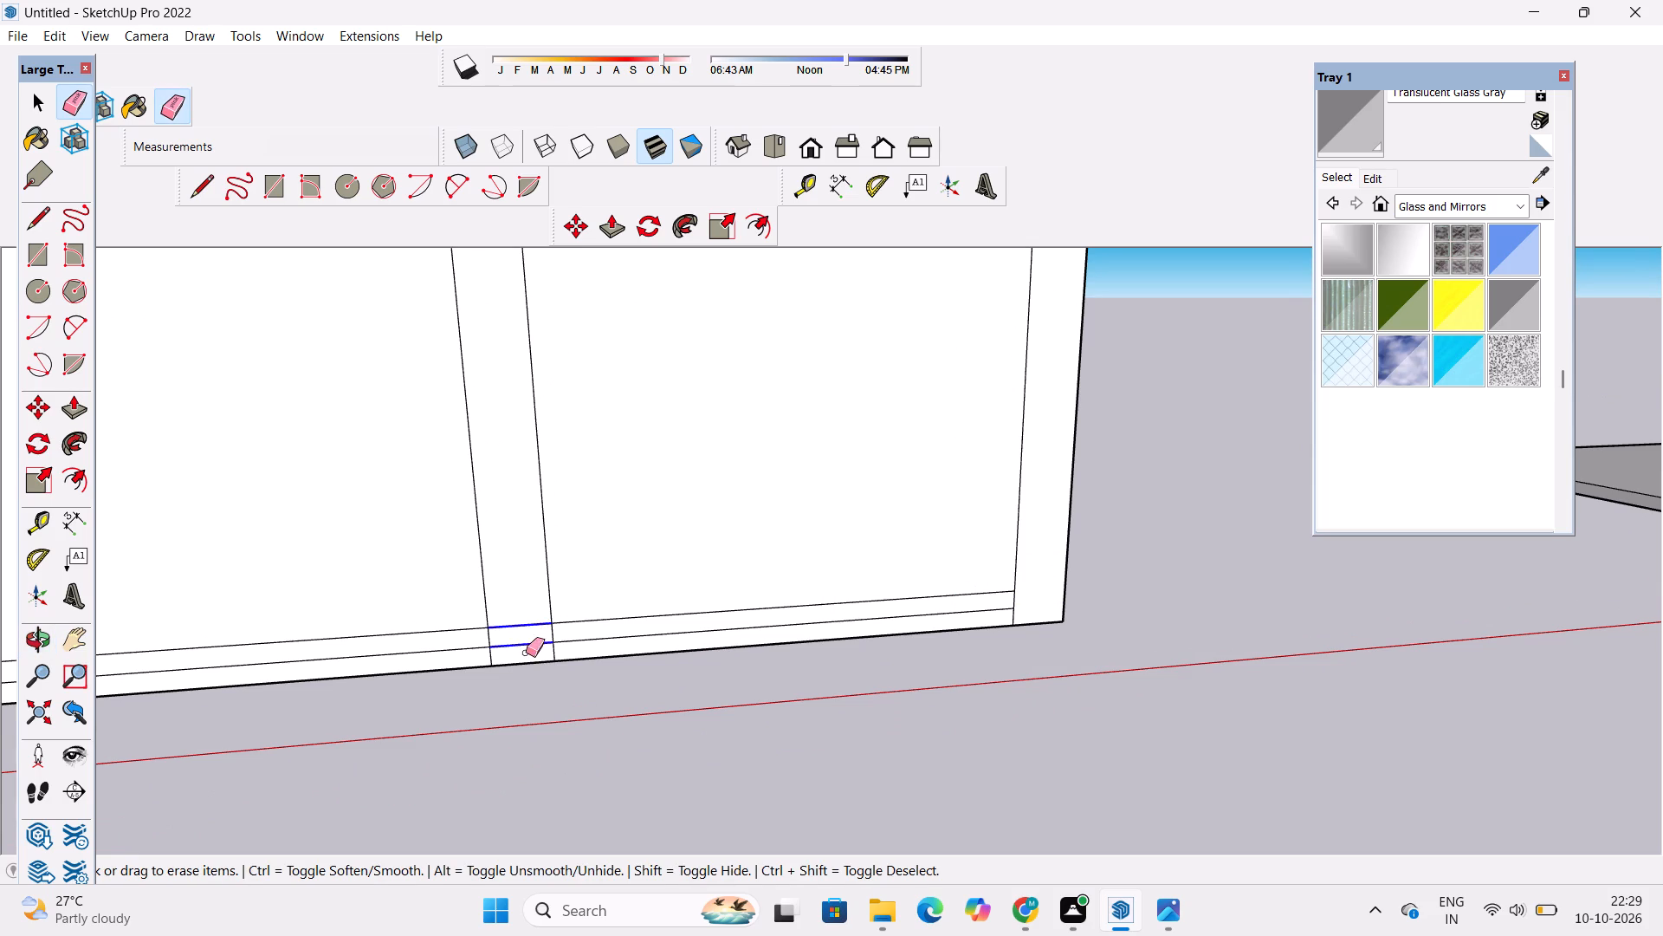
drag(526, 653, 527, 653)
key(space)
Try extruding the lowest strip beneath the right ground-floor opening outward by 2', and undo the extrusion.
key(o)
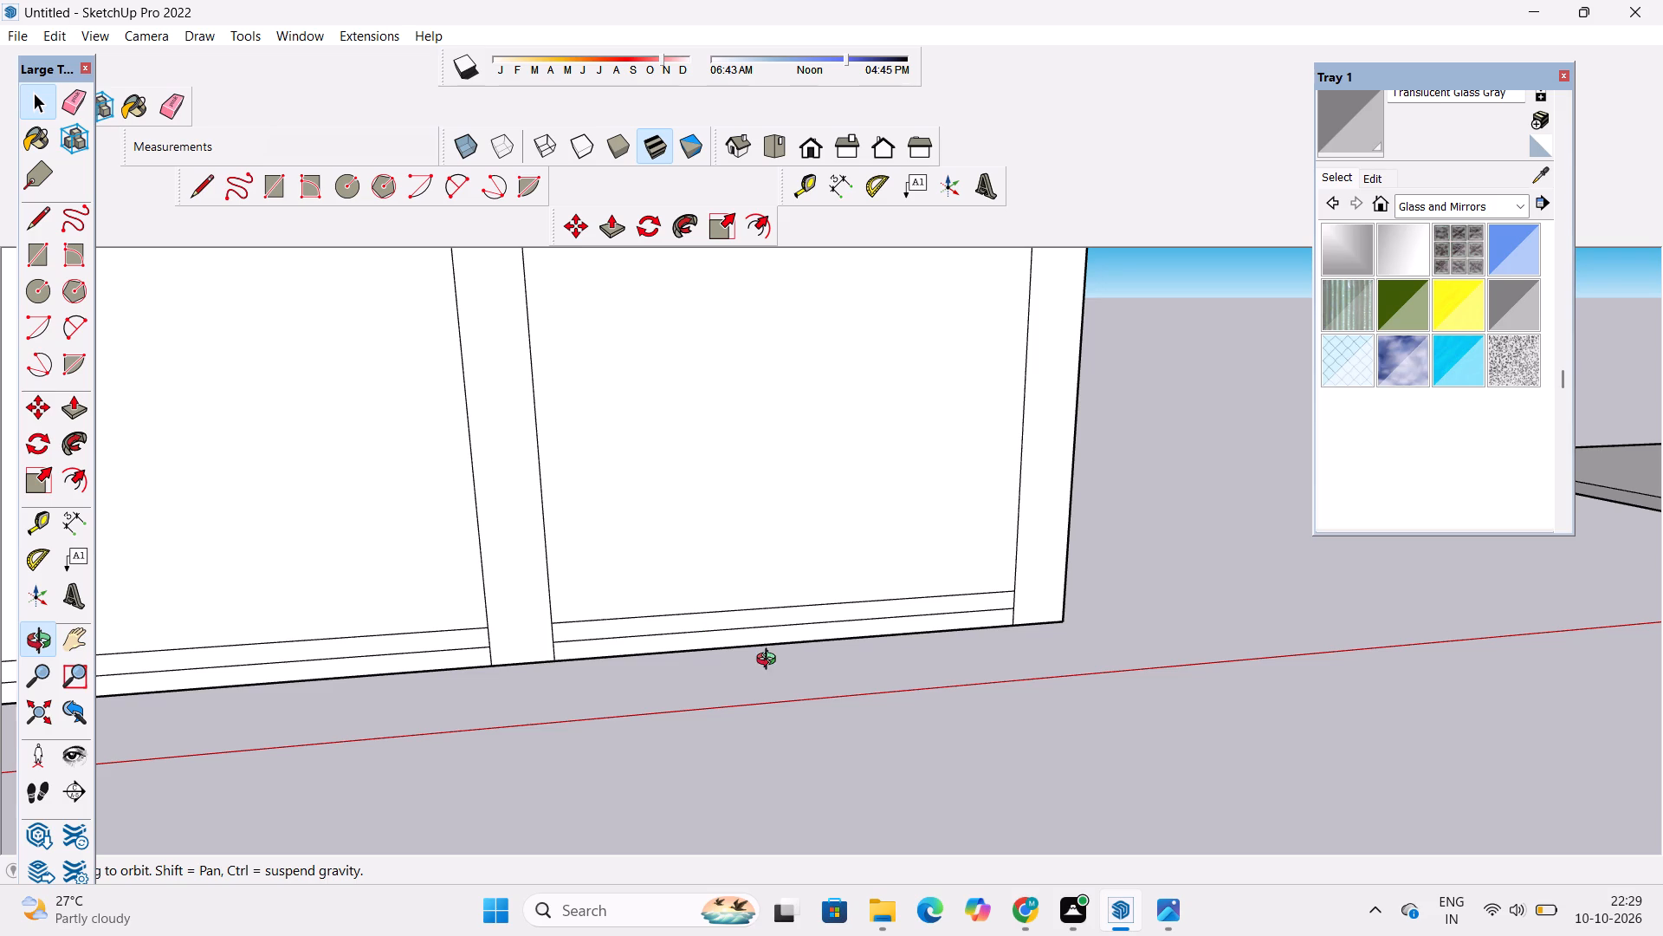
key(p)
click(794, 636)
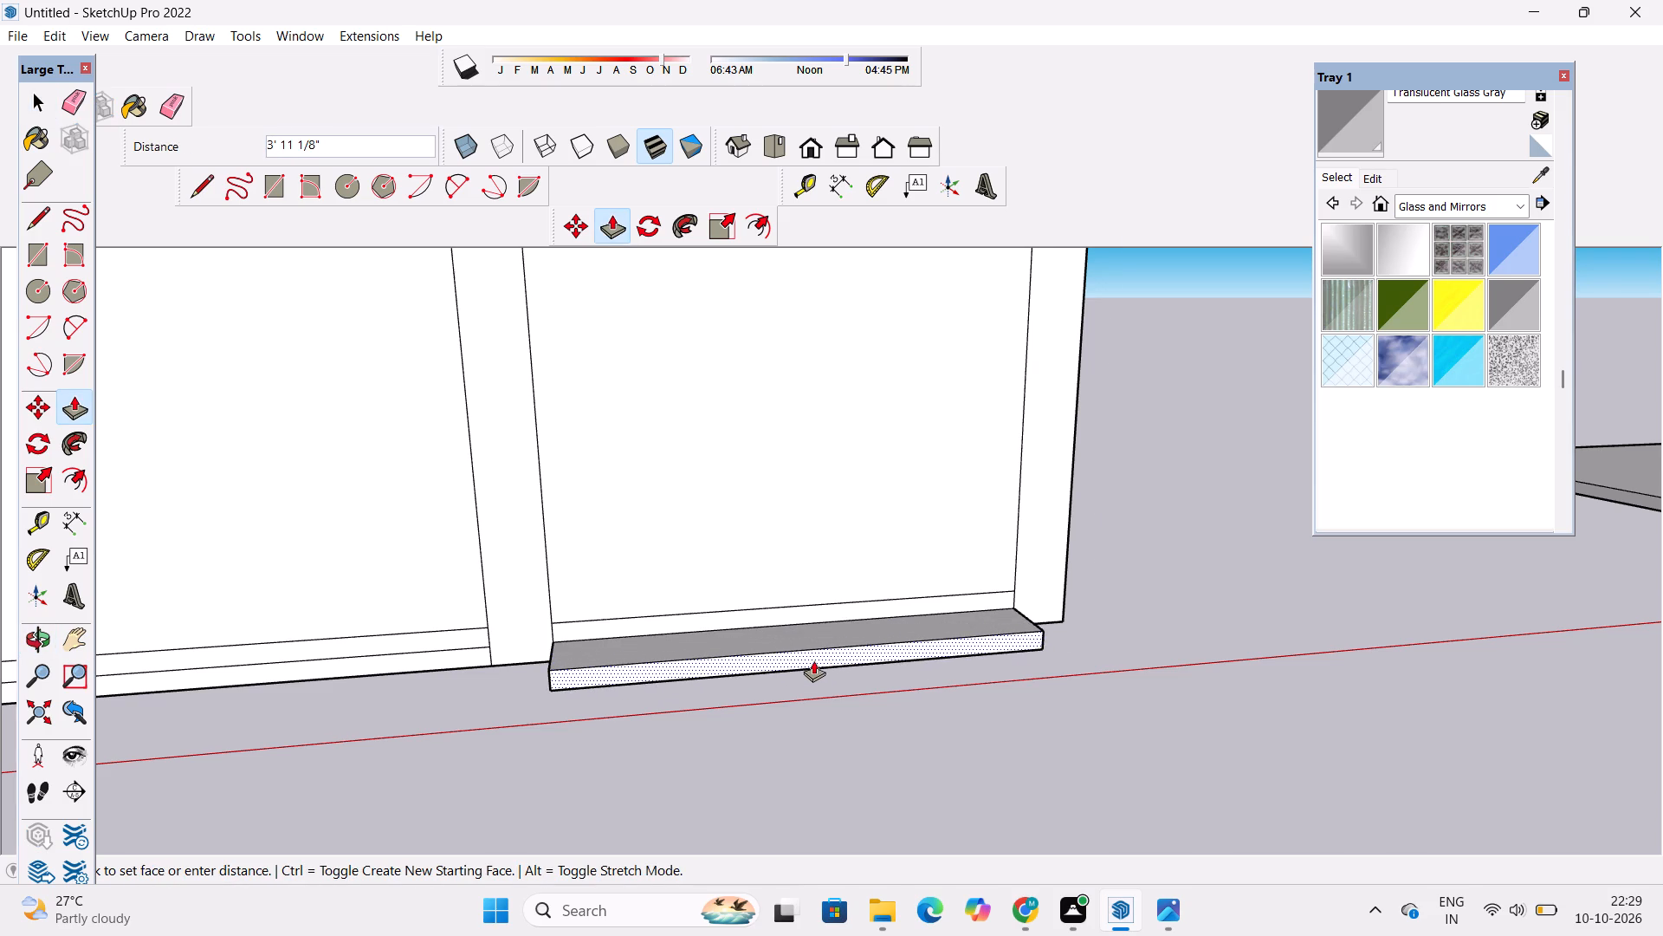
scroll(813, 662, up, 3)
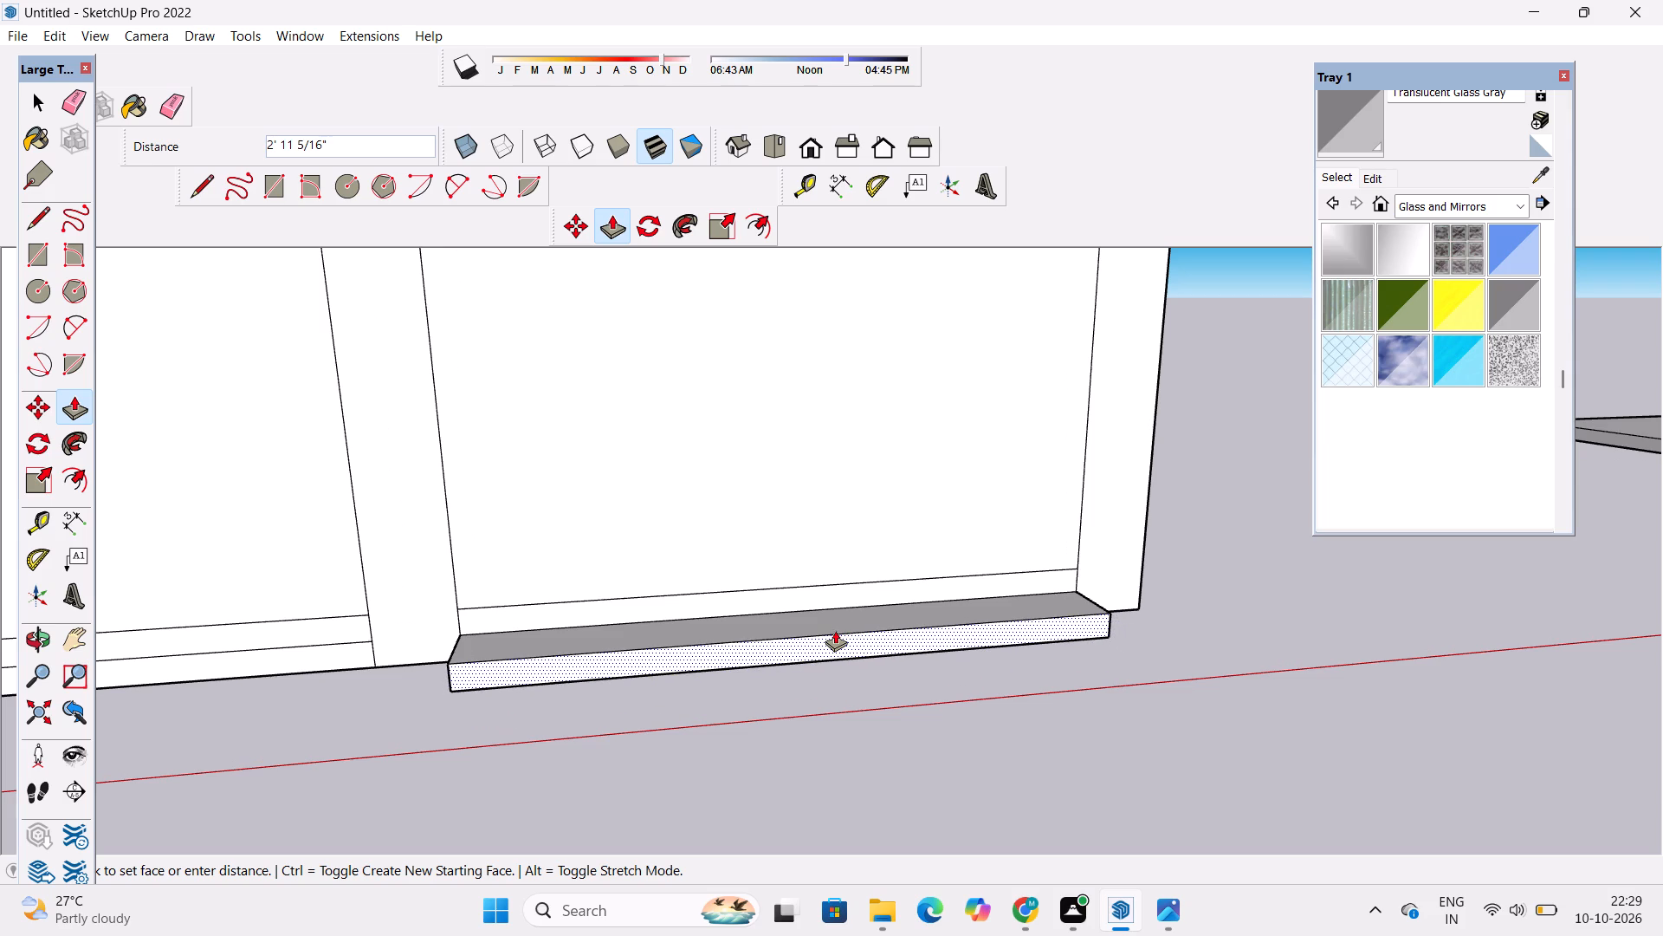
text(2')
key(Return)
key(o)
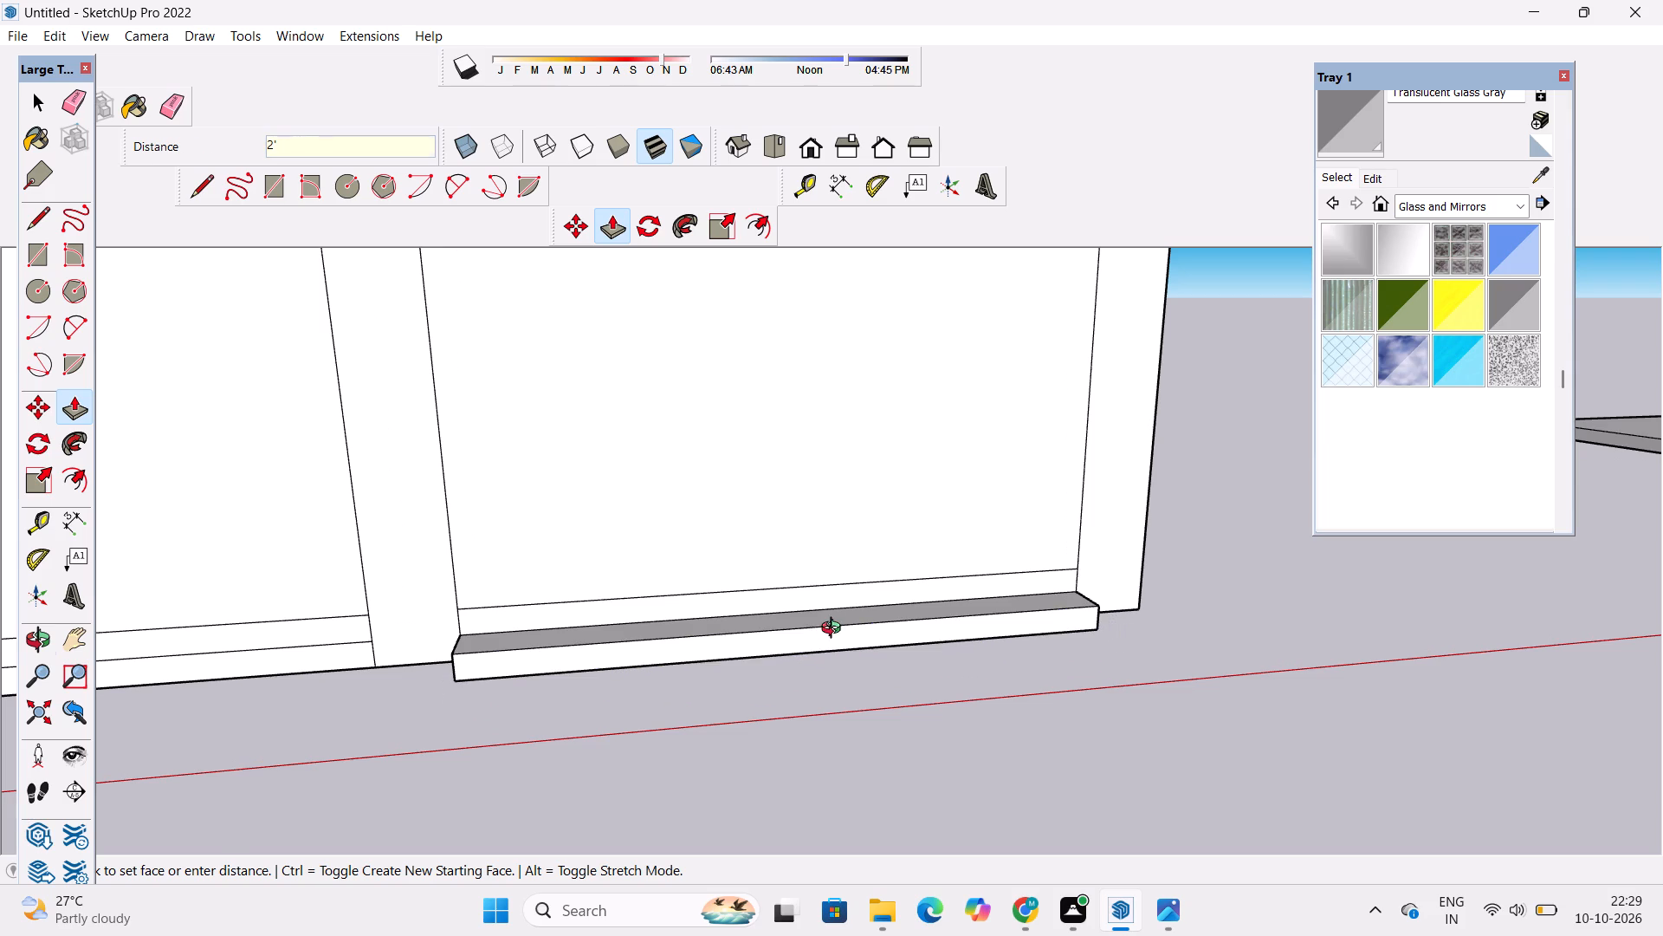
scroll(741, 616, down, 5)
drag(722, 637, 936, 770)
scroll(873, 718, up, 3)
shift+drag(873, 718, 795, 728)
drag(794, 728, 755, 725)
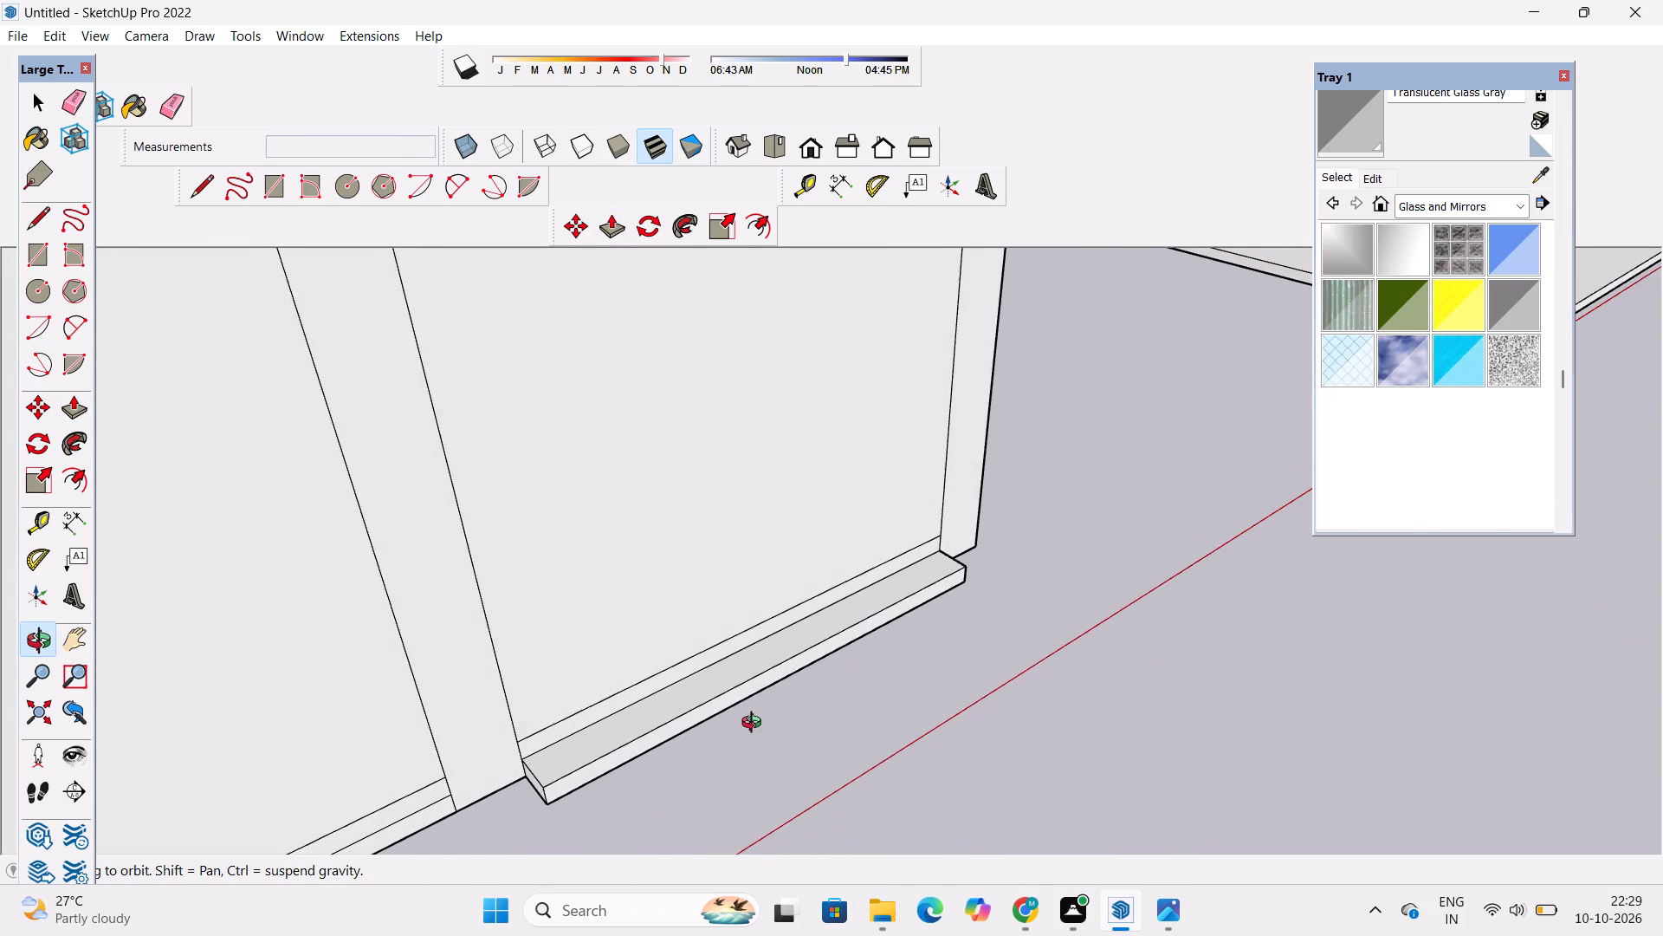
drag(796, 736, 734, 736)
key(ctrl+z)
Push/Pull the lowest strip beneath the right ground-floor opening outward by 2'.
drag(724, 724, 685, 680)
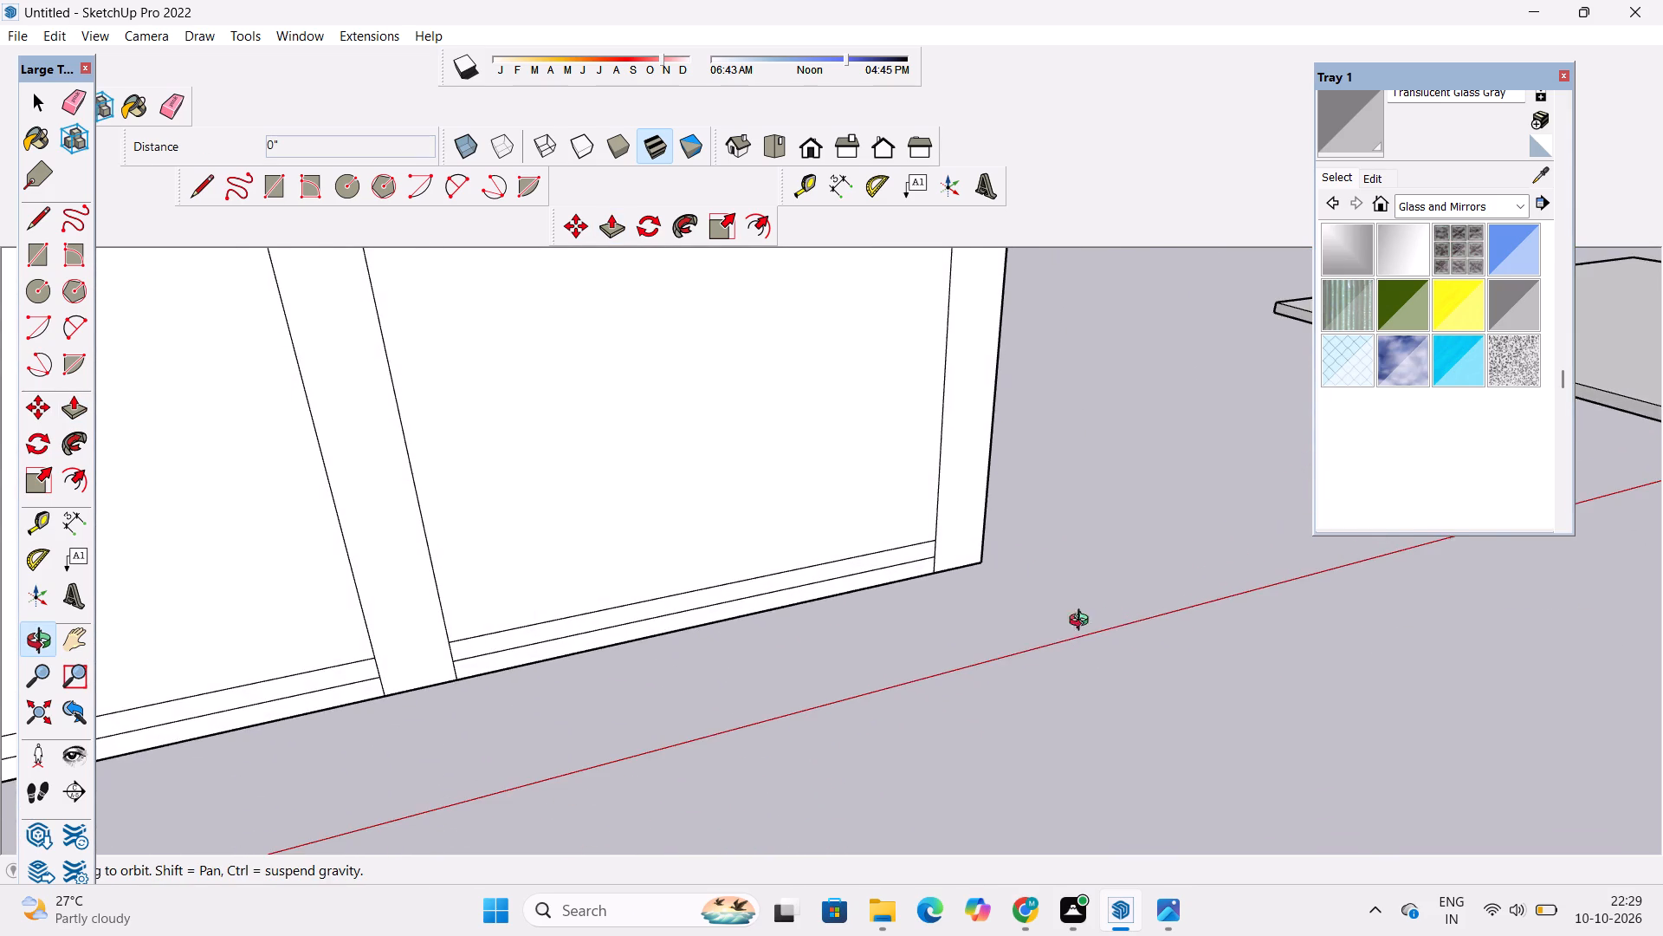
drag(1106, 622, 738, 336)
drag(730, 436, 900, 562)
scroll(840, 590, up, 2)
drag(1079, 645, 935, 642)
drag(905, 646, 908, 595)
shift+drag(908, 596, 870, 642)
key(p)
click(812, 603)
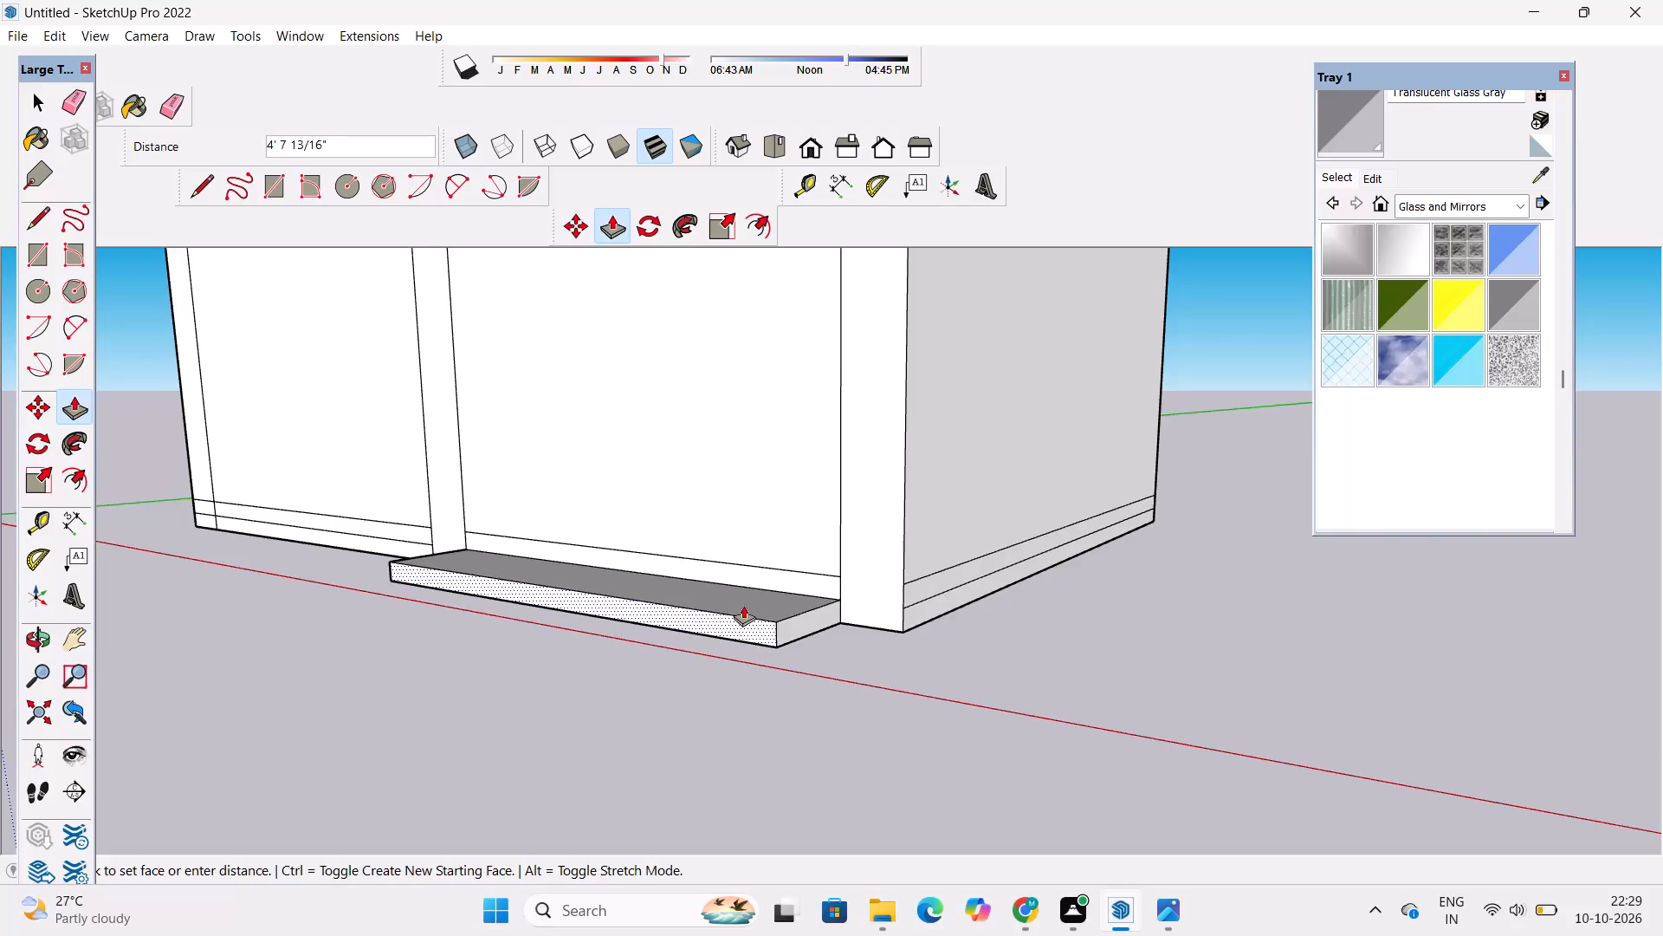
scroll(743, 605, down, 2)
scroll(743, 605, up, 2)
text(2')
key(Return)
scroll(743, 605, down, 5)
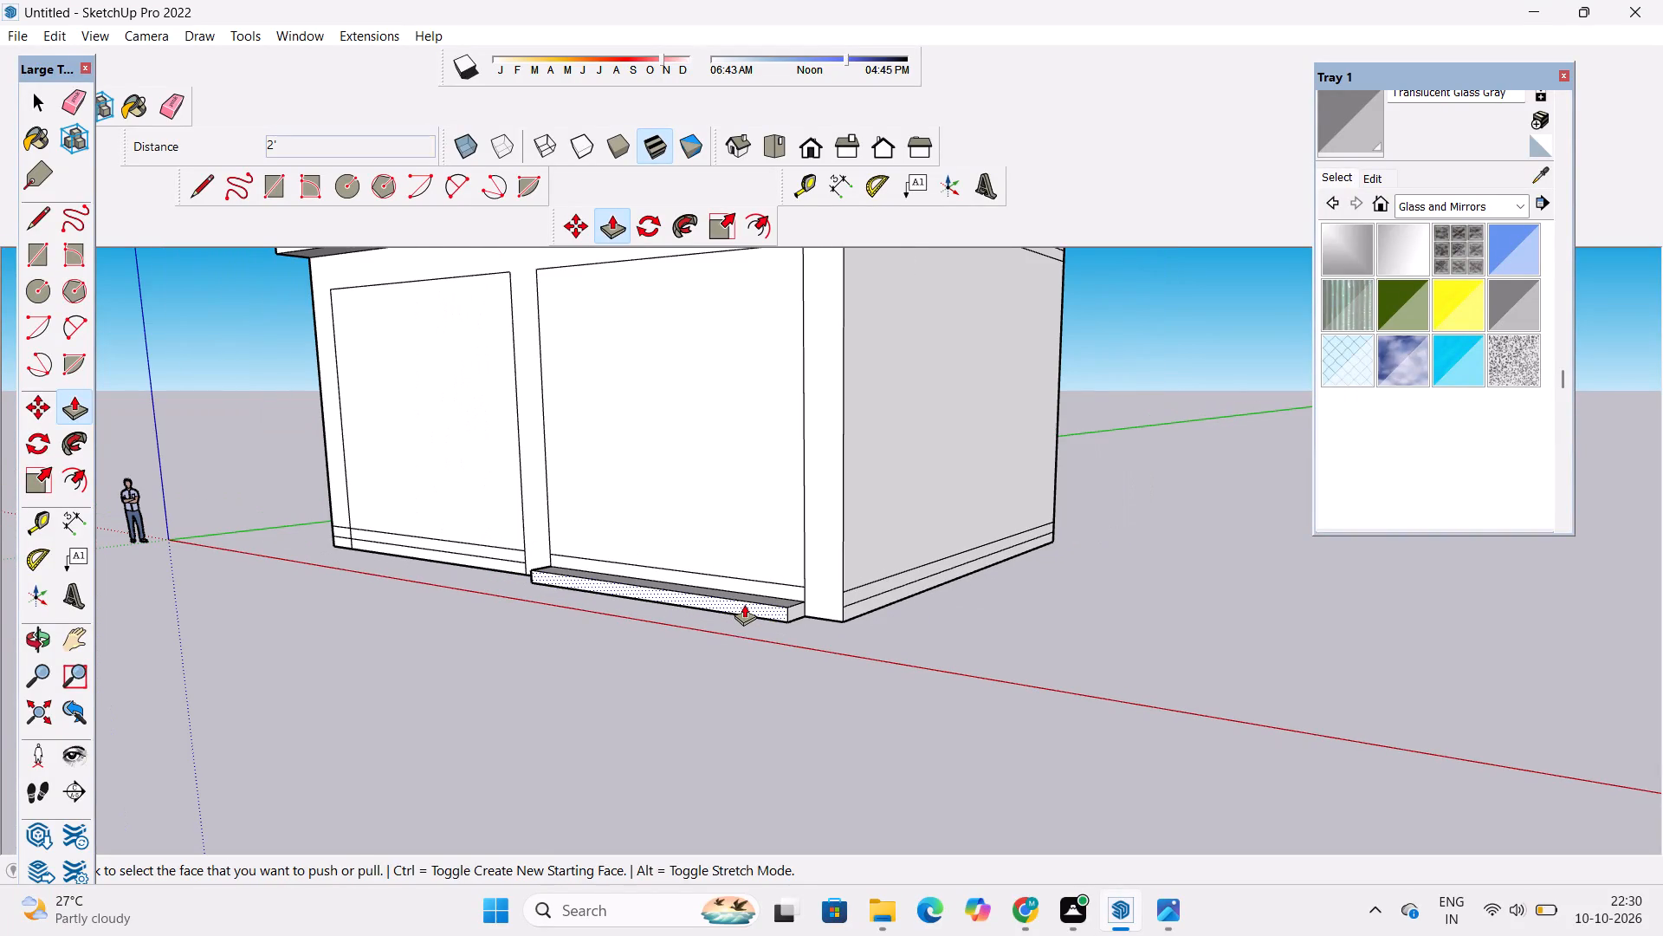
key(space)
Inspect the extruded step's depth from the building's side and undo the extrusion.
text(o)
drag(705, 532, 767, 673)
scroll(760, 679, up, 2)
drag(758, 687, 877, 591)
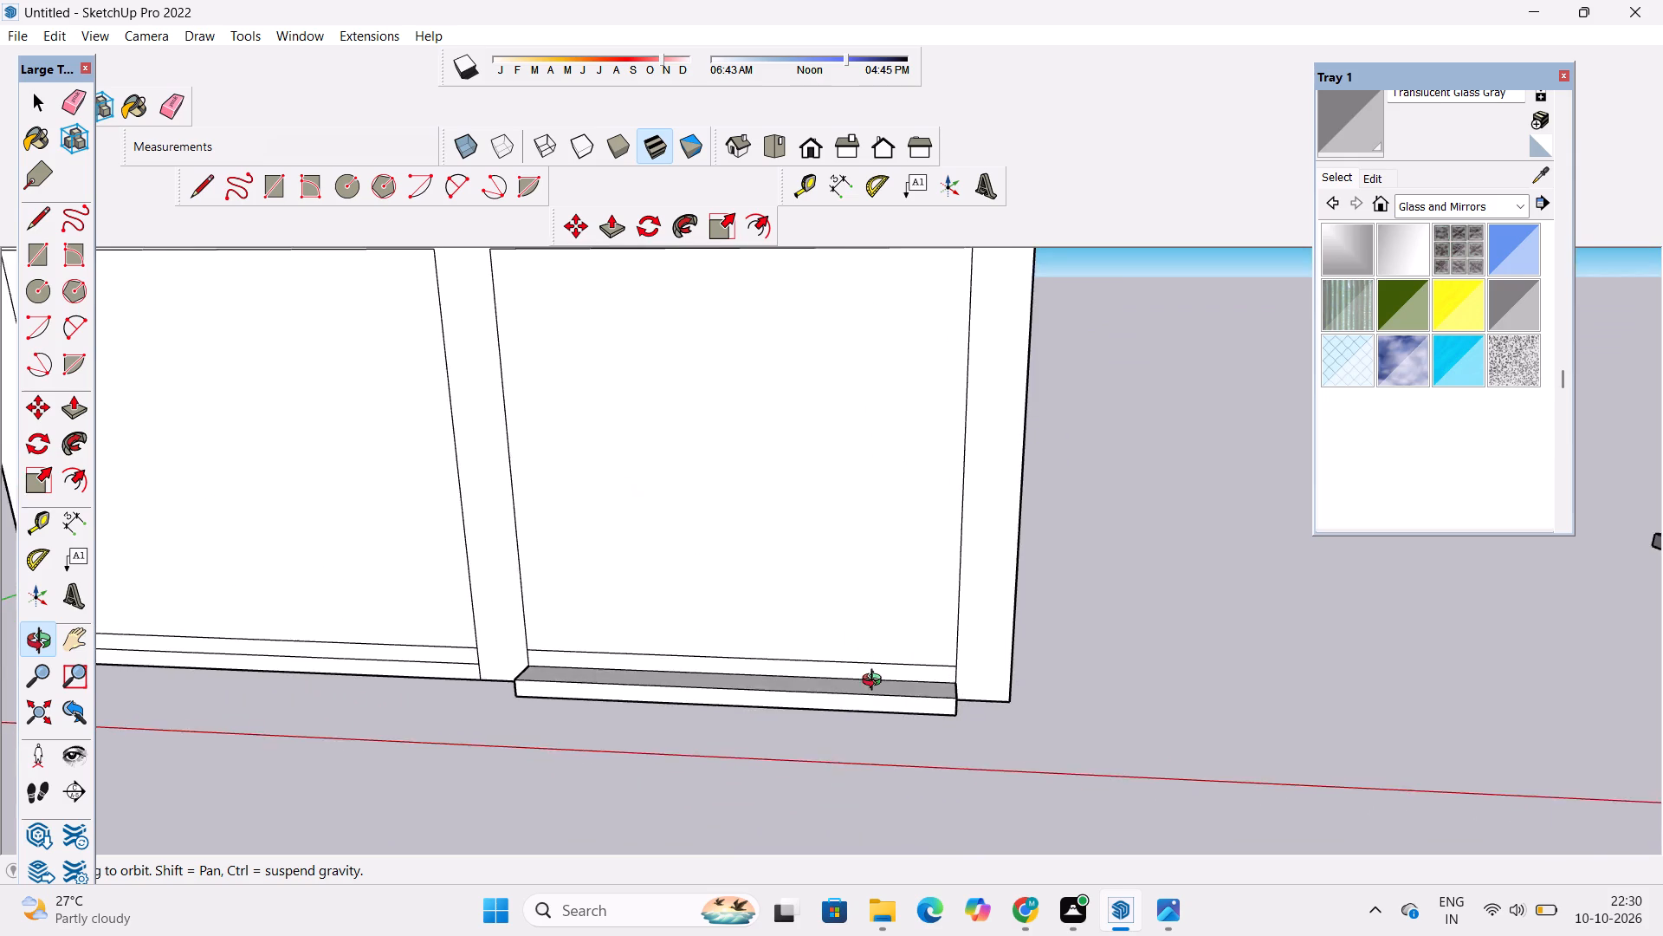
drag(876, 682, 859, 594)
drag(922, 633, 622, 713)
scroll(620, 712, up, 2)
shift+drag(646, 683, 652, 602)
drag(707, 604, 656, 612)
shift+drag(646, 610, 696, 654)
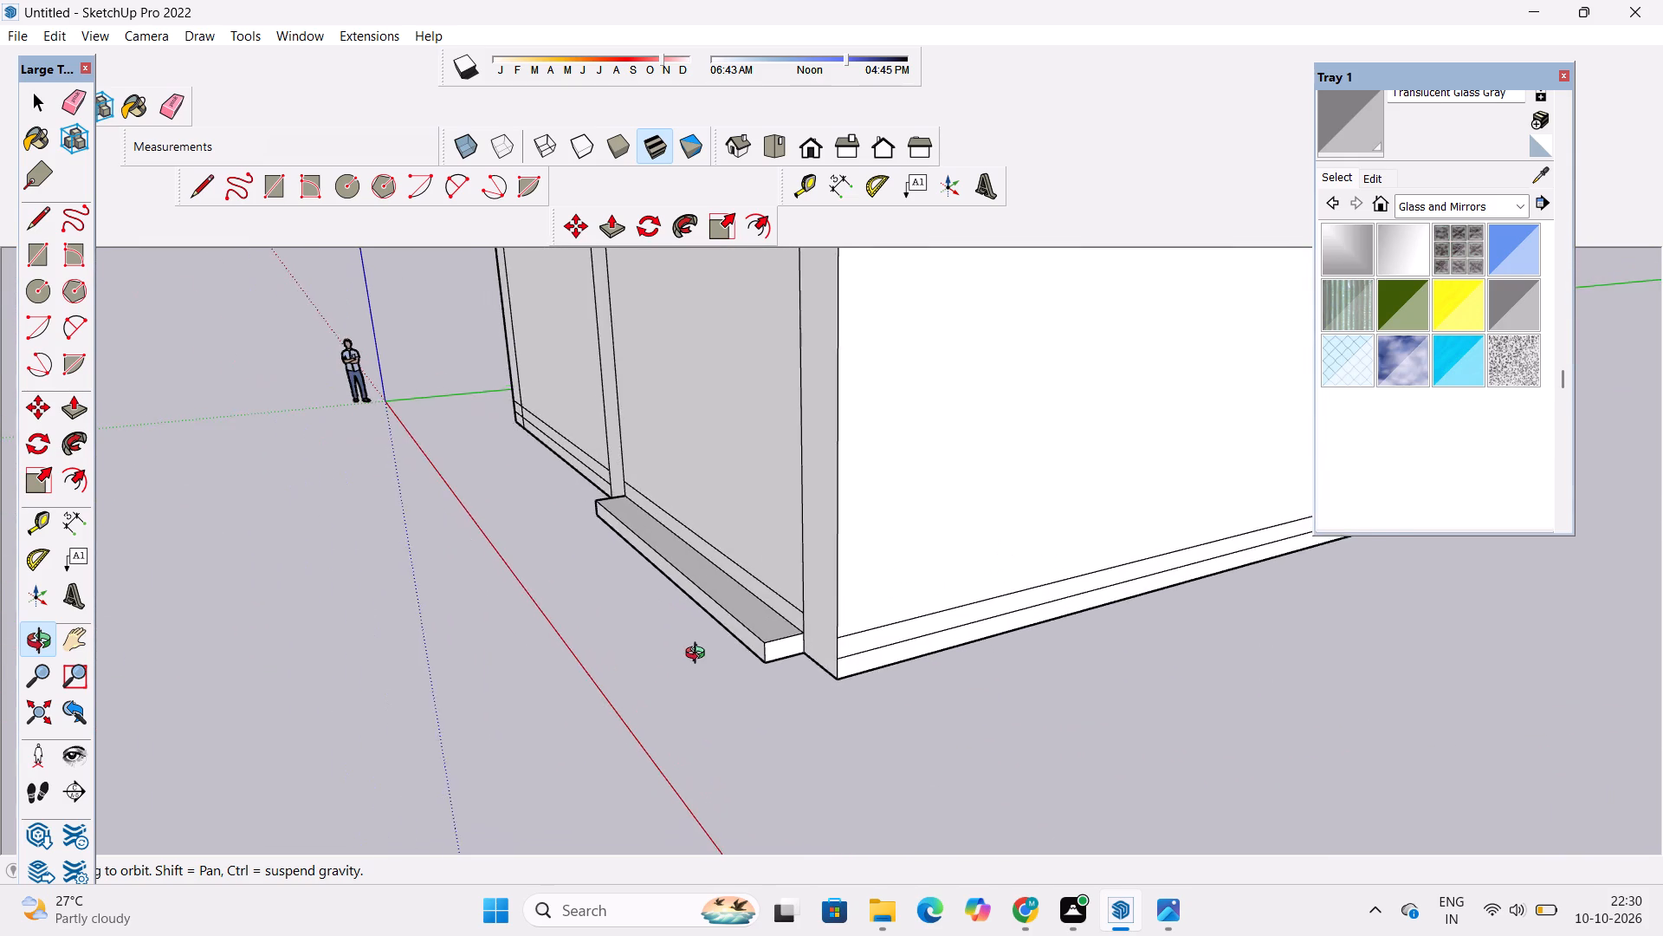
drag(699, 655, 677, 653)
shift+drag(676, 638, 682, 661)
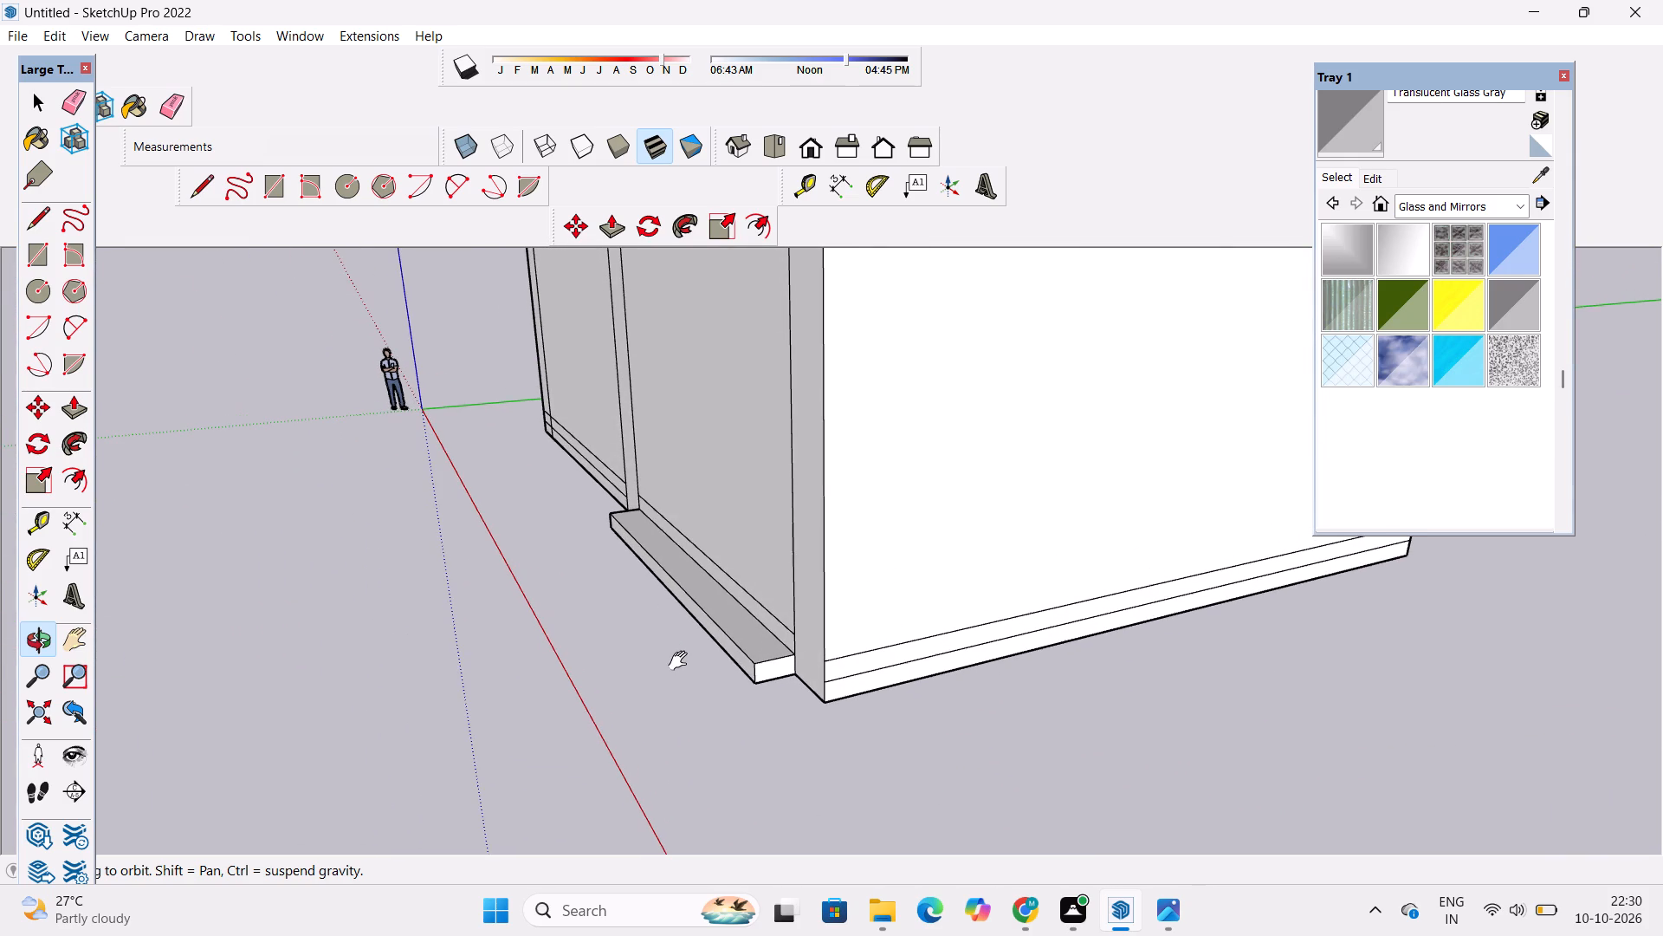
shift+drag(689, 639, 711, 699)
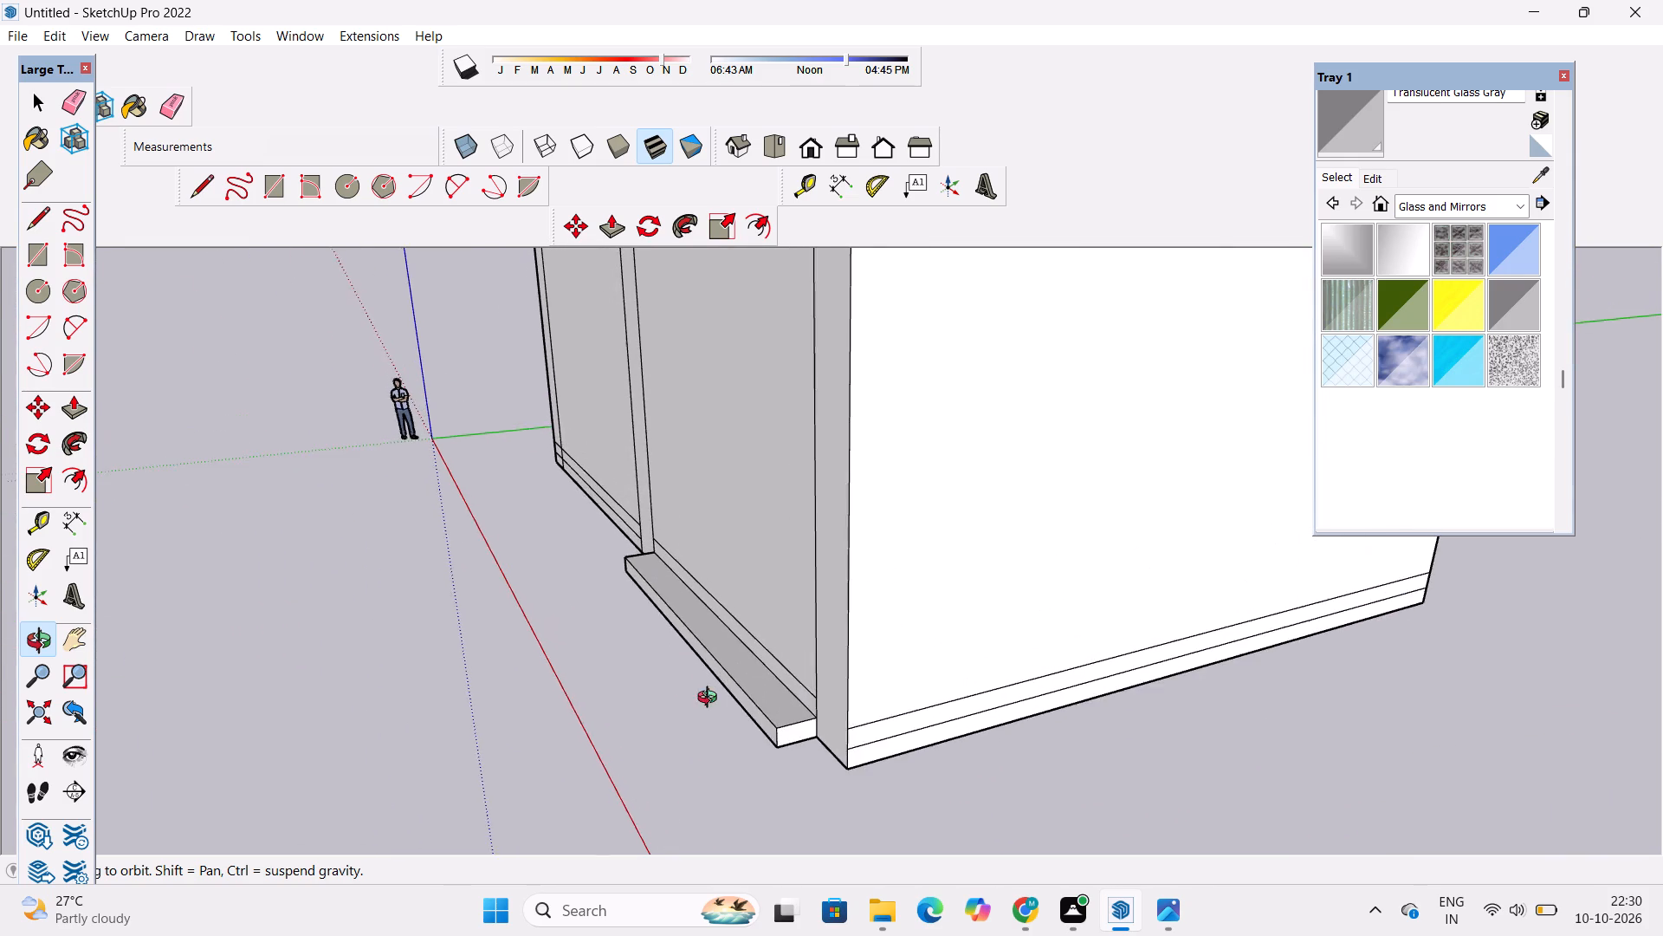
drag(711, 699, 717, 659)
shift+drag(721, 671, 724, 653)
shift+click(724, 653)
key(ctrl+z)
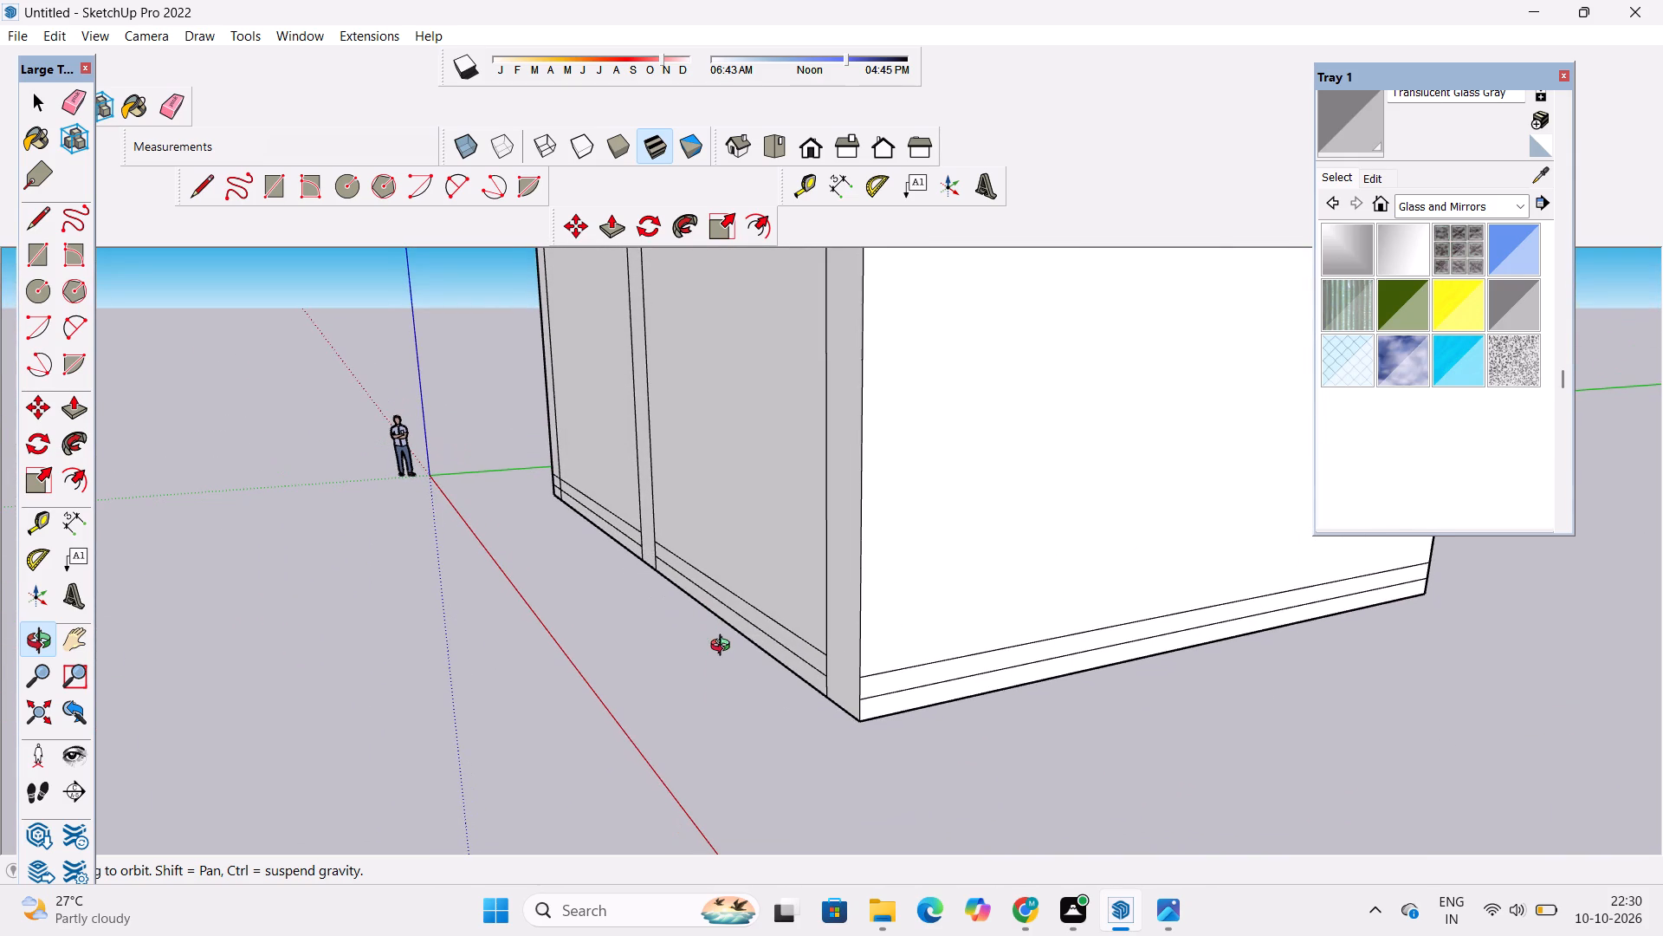
Push/Pull the lowest strip beneath the right ground-floor opening outward by 4' to form the bottom step.
key(p)
click(769, 644)
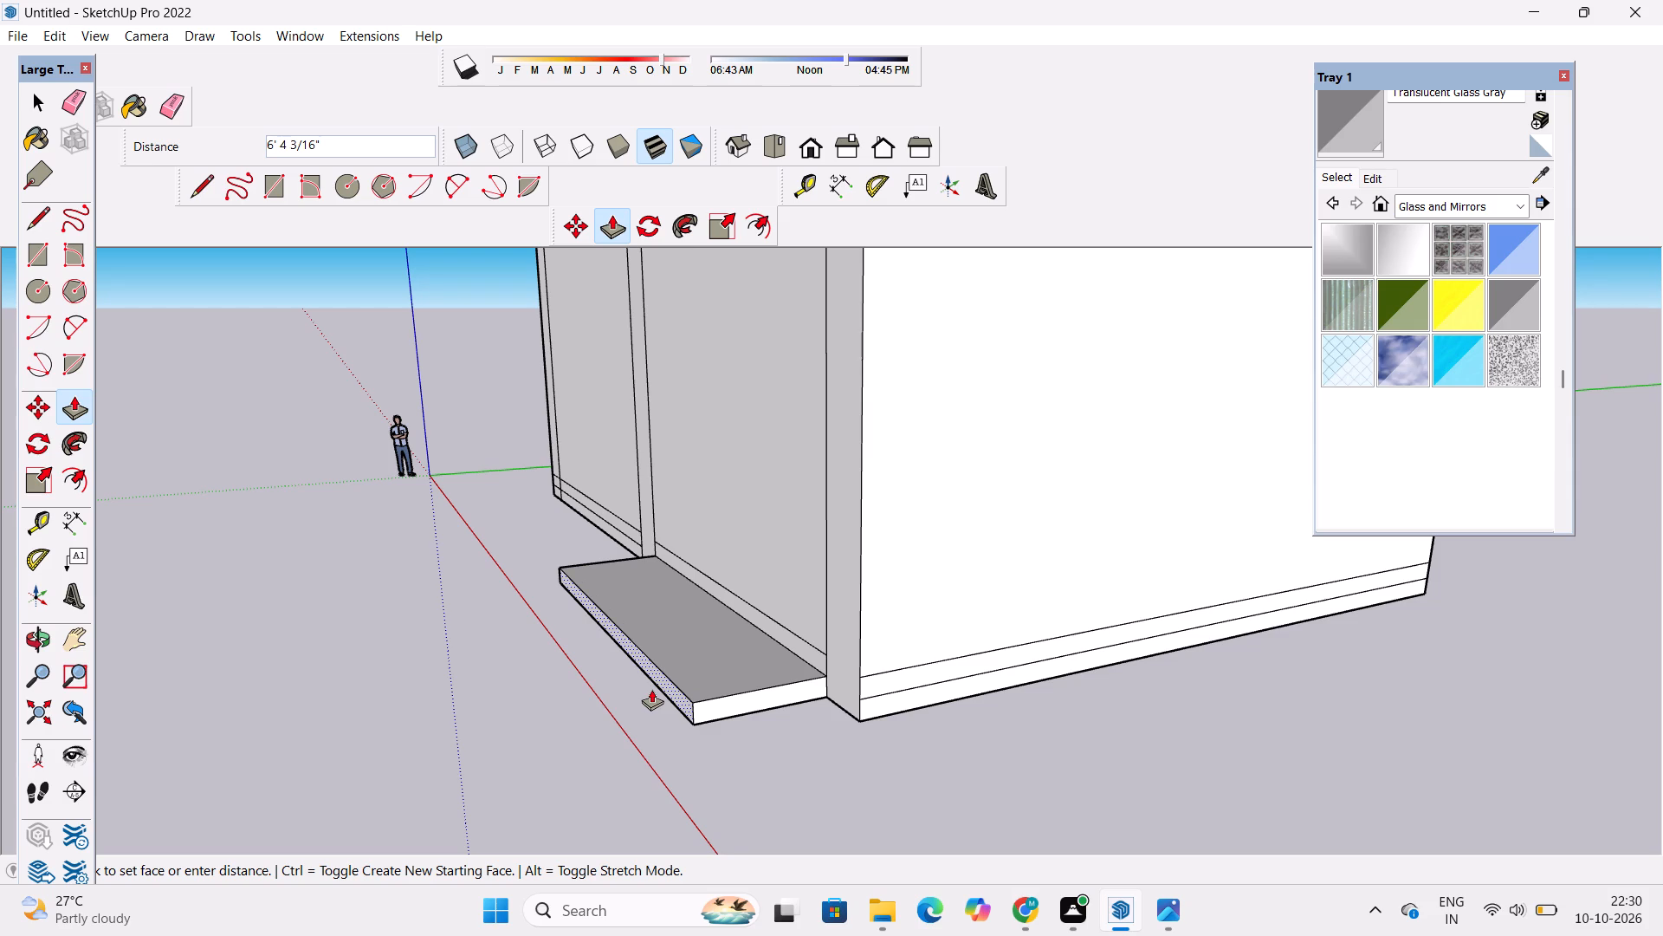
scroll(651, 689, up, 1)
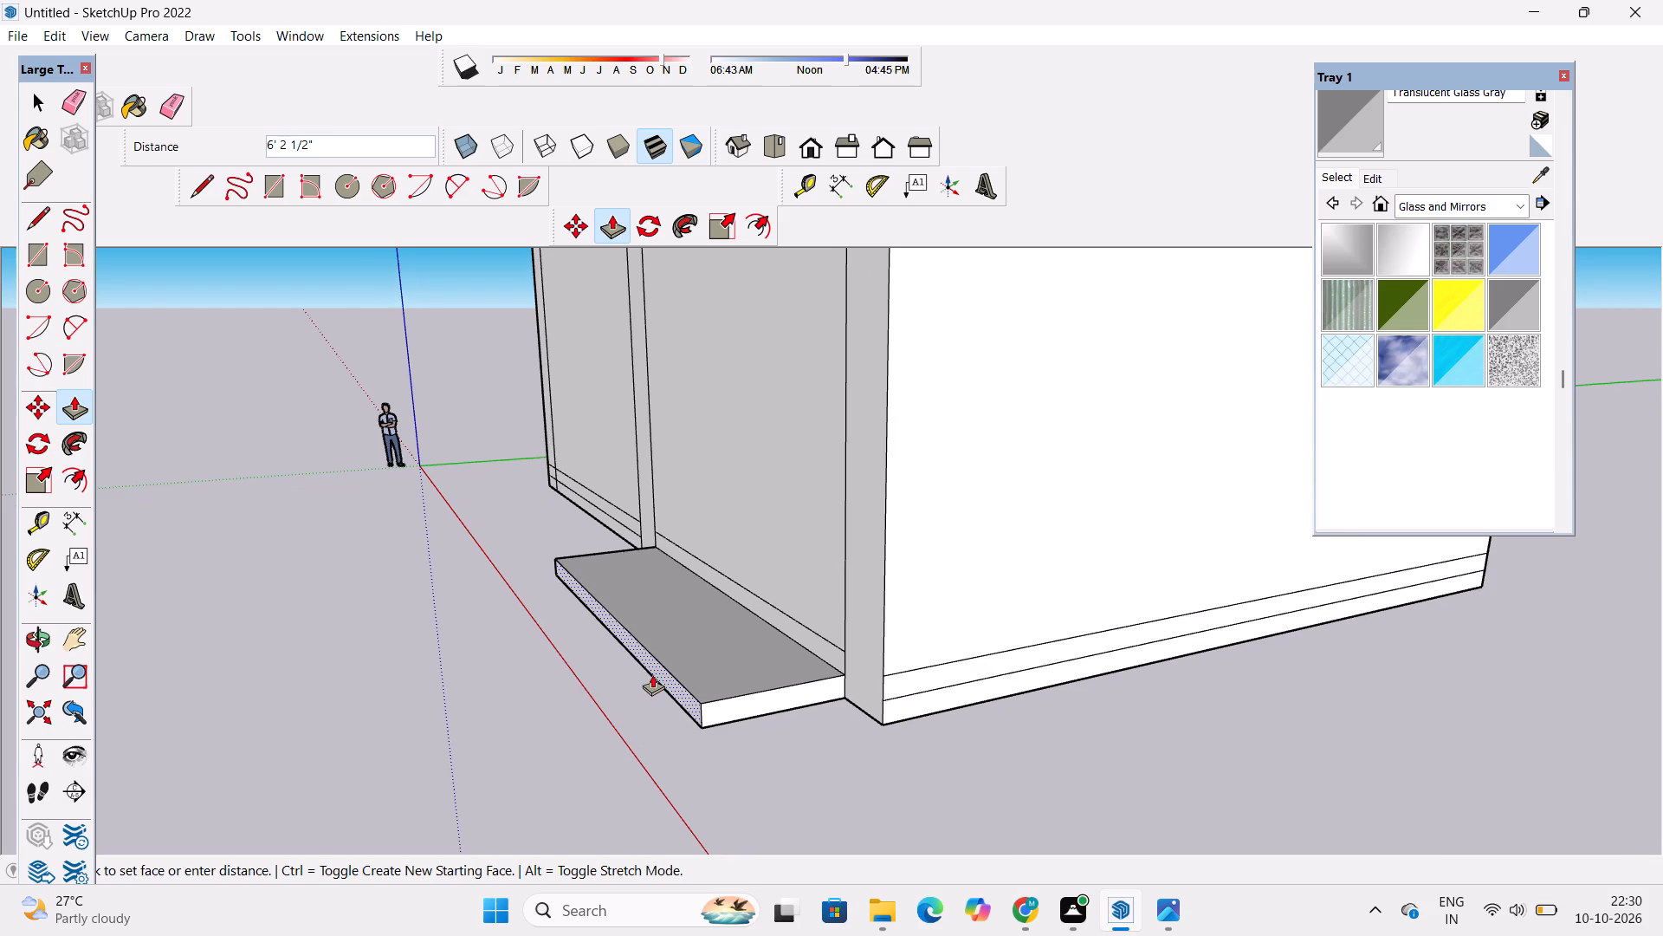
text(4')
key(Return)
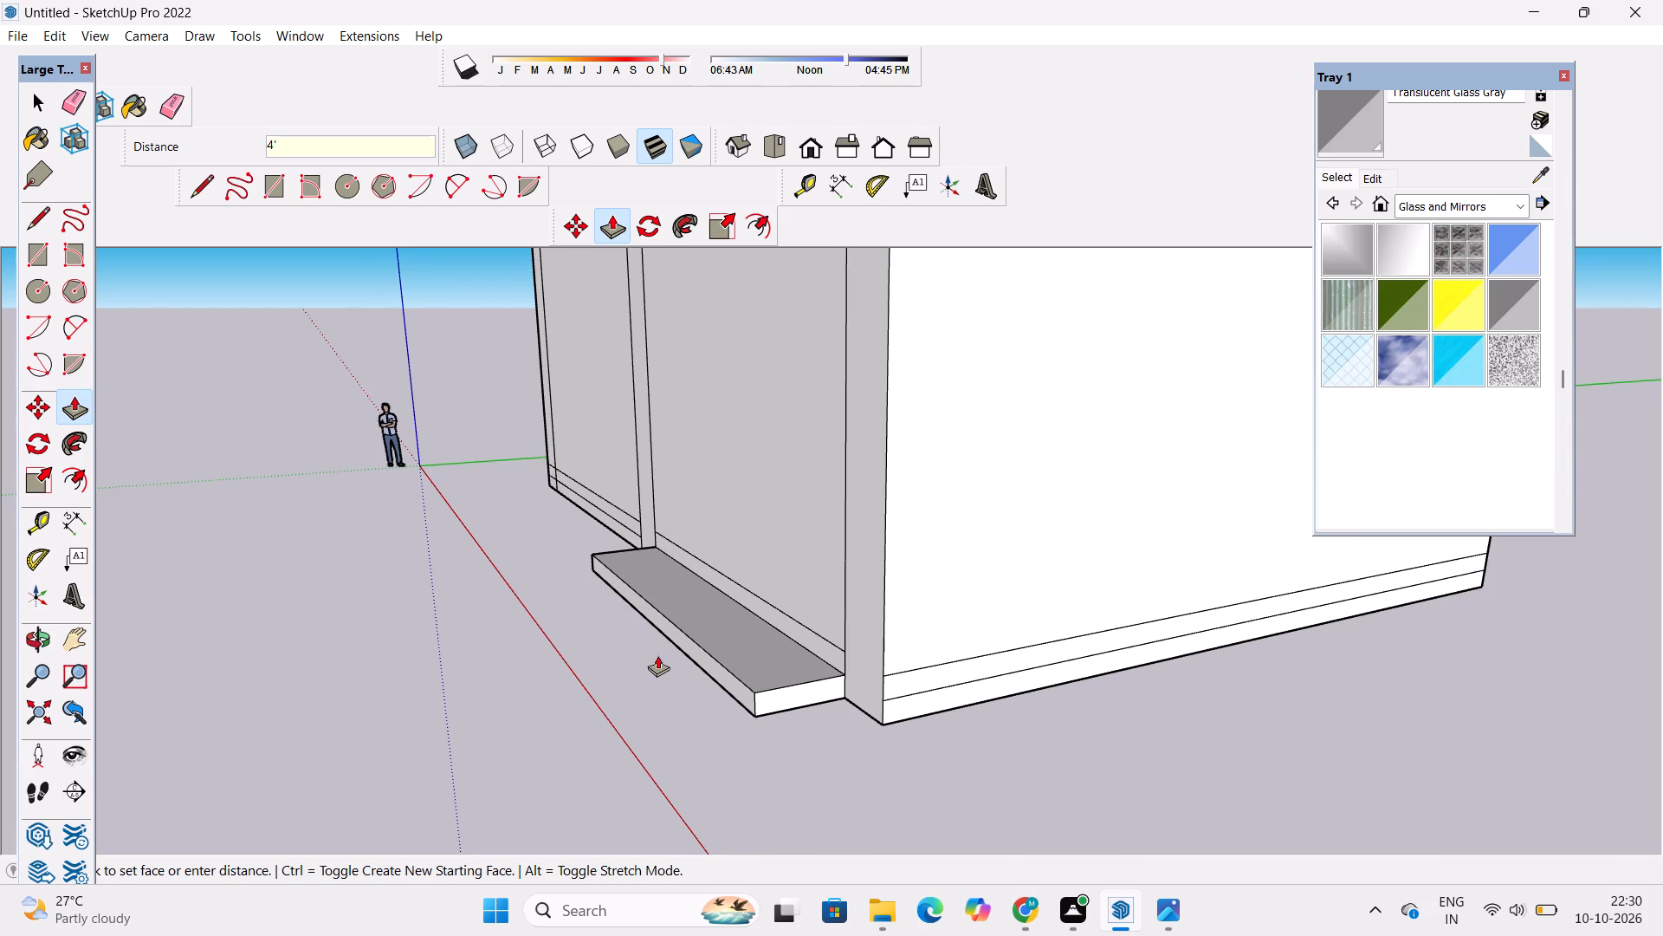
Push/Pull the strip directly above the bottom step outward by 2.5' to form the upper step.
scroll(815, 650, up, 8)
click(821, 645)
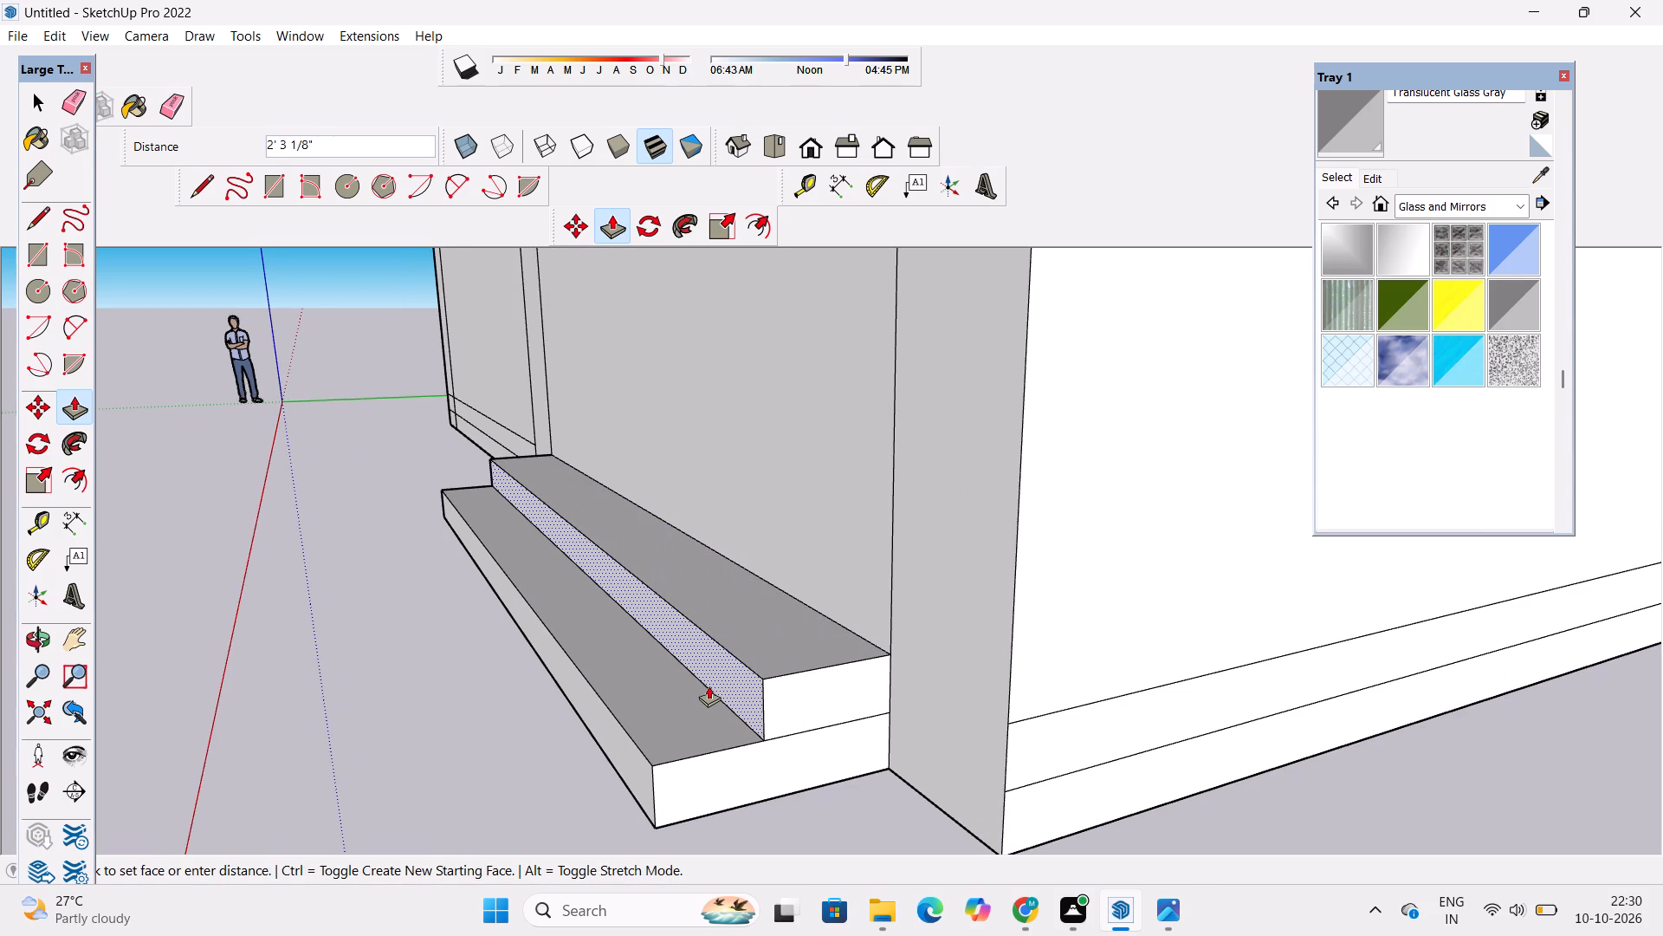
text(2.5')
key(Return)
Erase the line dividing the two steps on their right end so the side becomes a single face.
key(o)
scroll(739, 708, down, 7)
drag(648, 671, 994, 699)
scroll(995, 683, down, 5)
shift+drag(1002, 665, 825, 679)
scroll(845, 671, down, 3)
drag(876, 690, 898, 709)
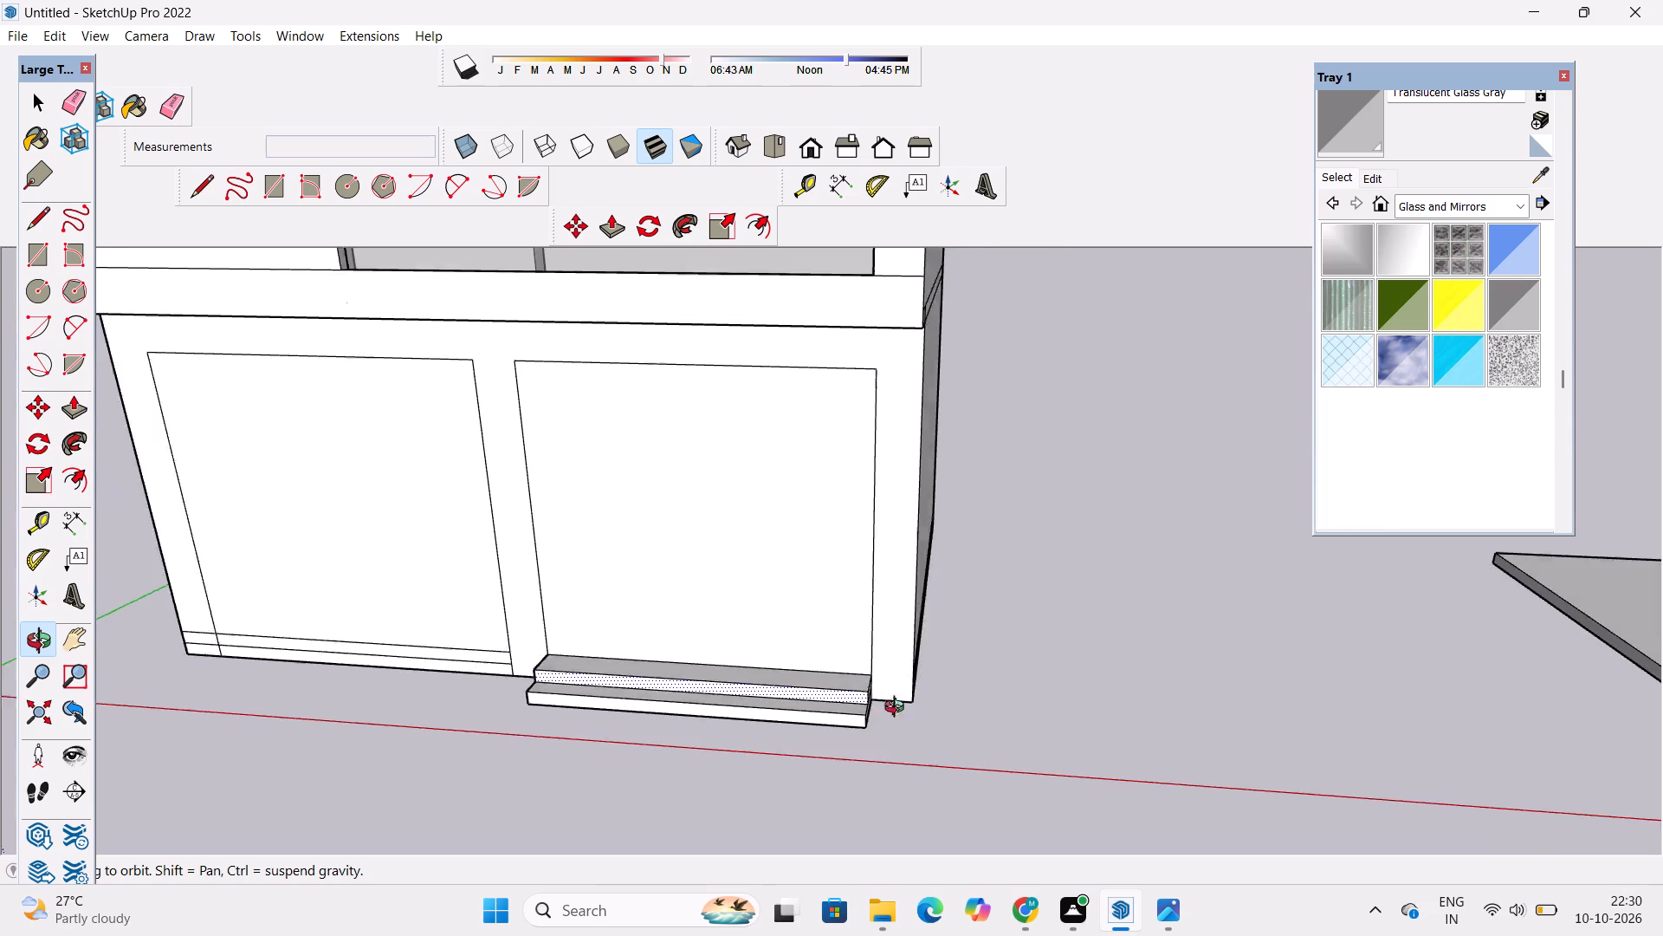
drag(898, 709, 925, 733)
scroll(921, 733, up, 3)
drag(913, 720, 763, 722)
scroll(763, 713, up, 4)
shift+drag(803, 706, 781, 717)
scroll(784, 718, up, 5)
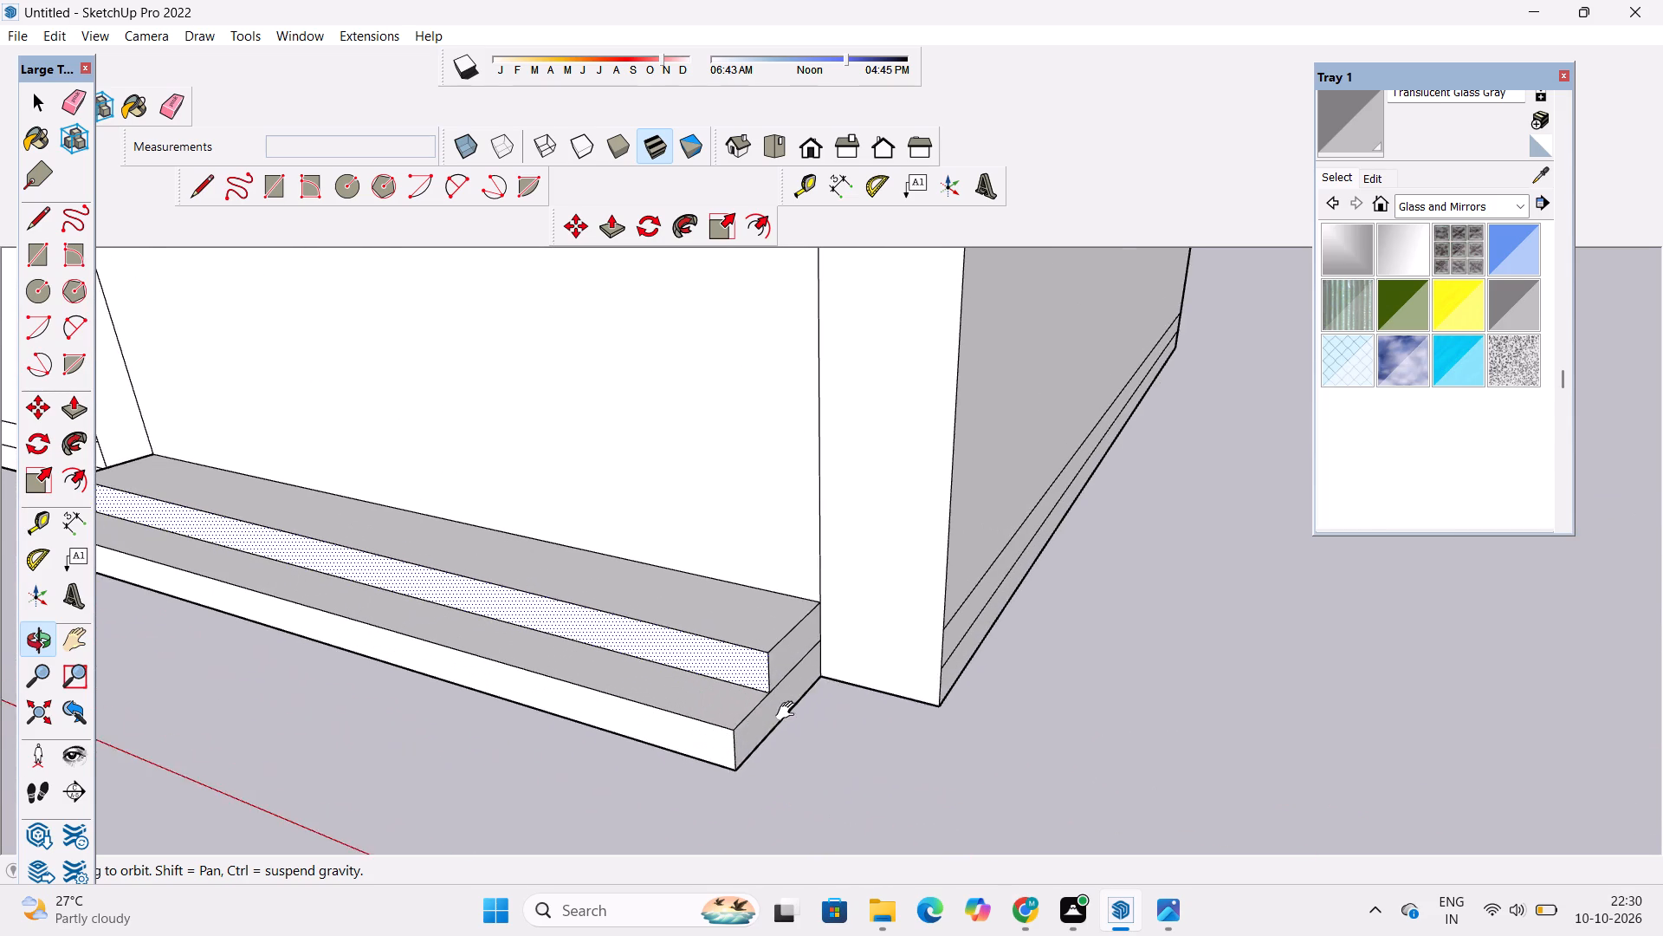
shift+drag(789, 712, 762, 722)
key(e)
scroll(757, 722, up, 4)
drag(762, 653, 765, 683)
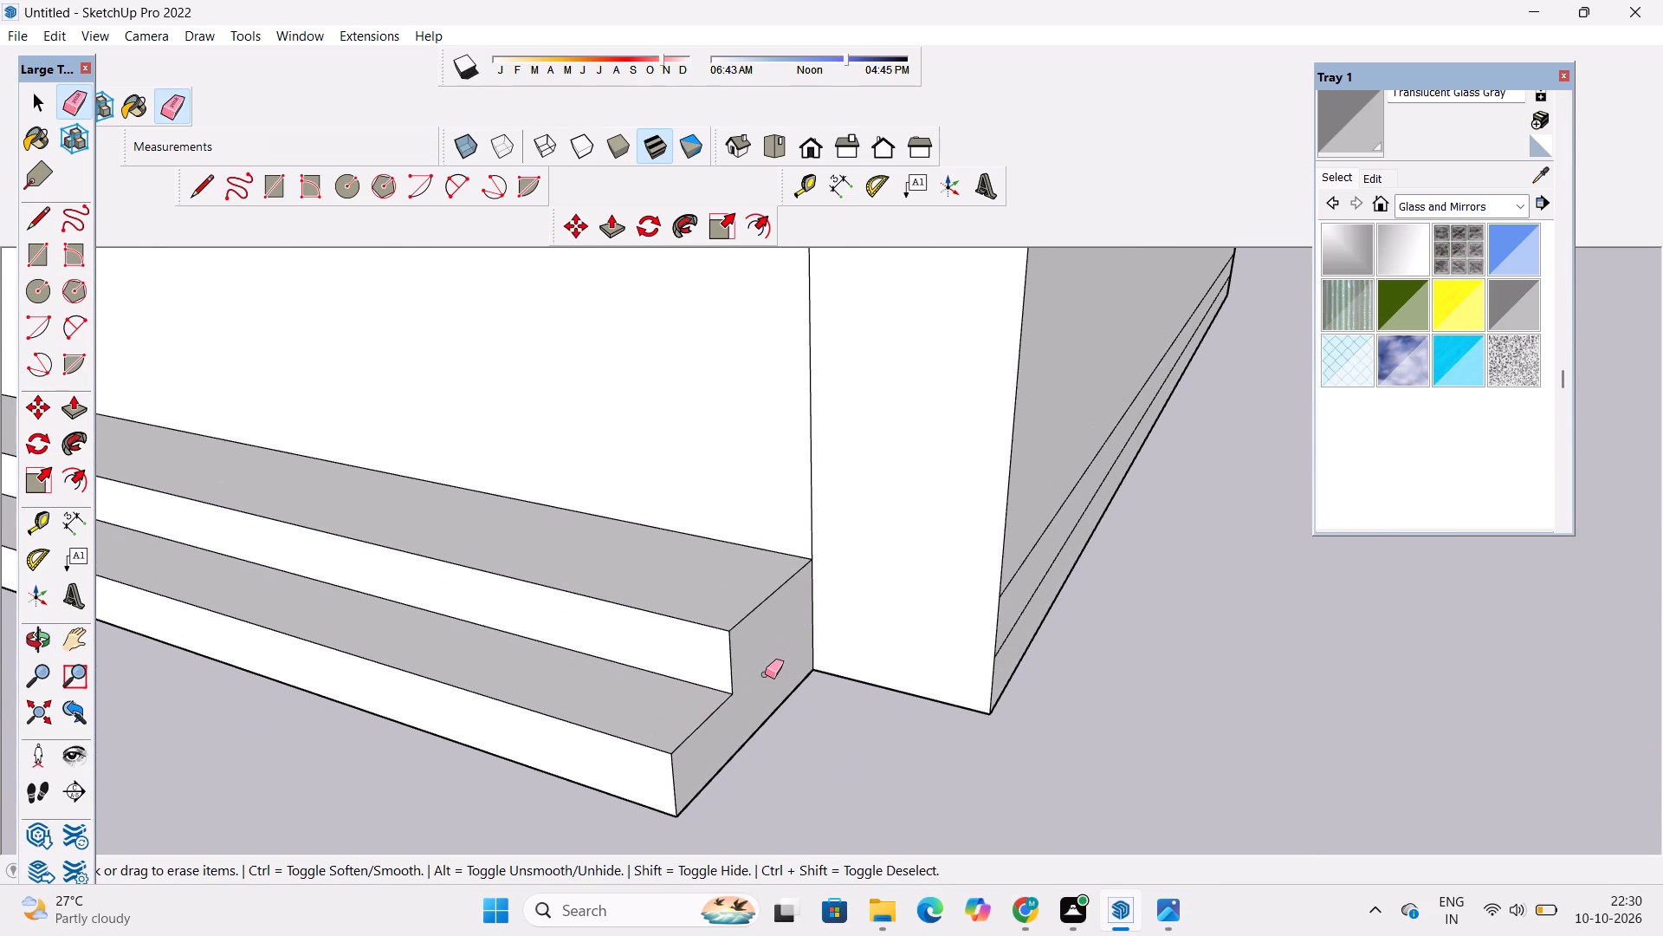
Push/Pull the right end face of the two steps outward by 3', flush with the building's front corner.
key(p)
scroll(754, 648, down, 3)
click(754, 646)
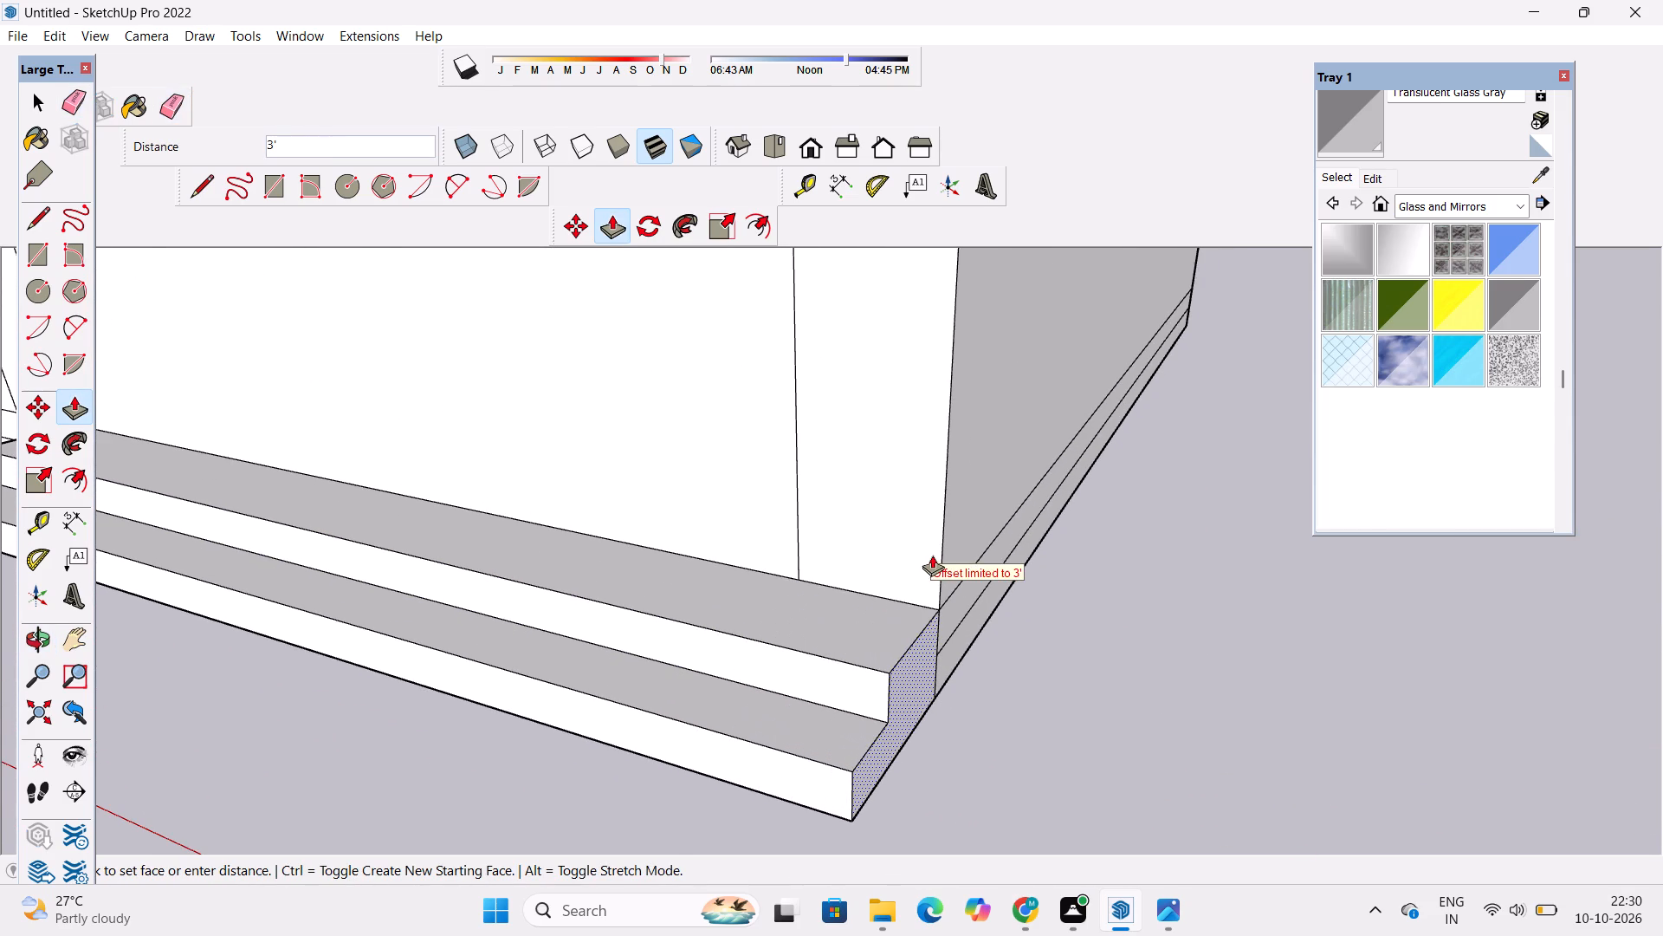
click(939, 545)
key(space)
Erase the line dividing the two steps on their left end so the side becomes a single face.
key(o)
scroll(927, 575, down, 6)
drag(792, 654, 948, 654)
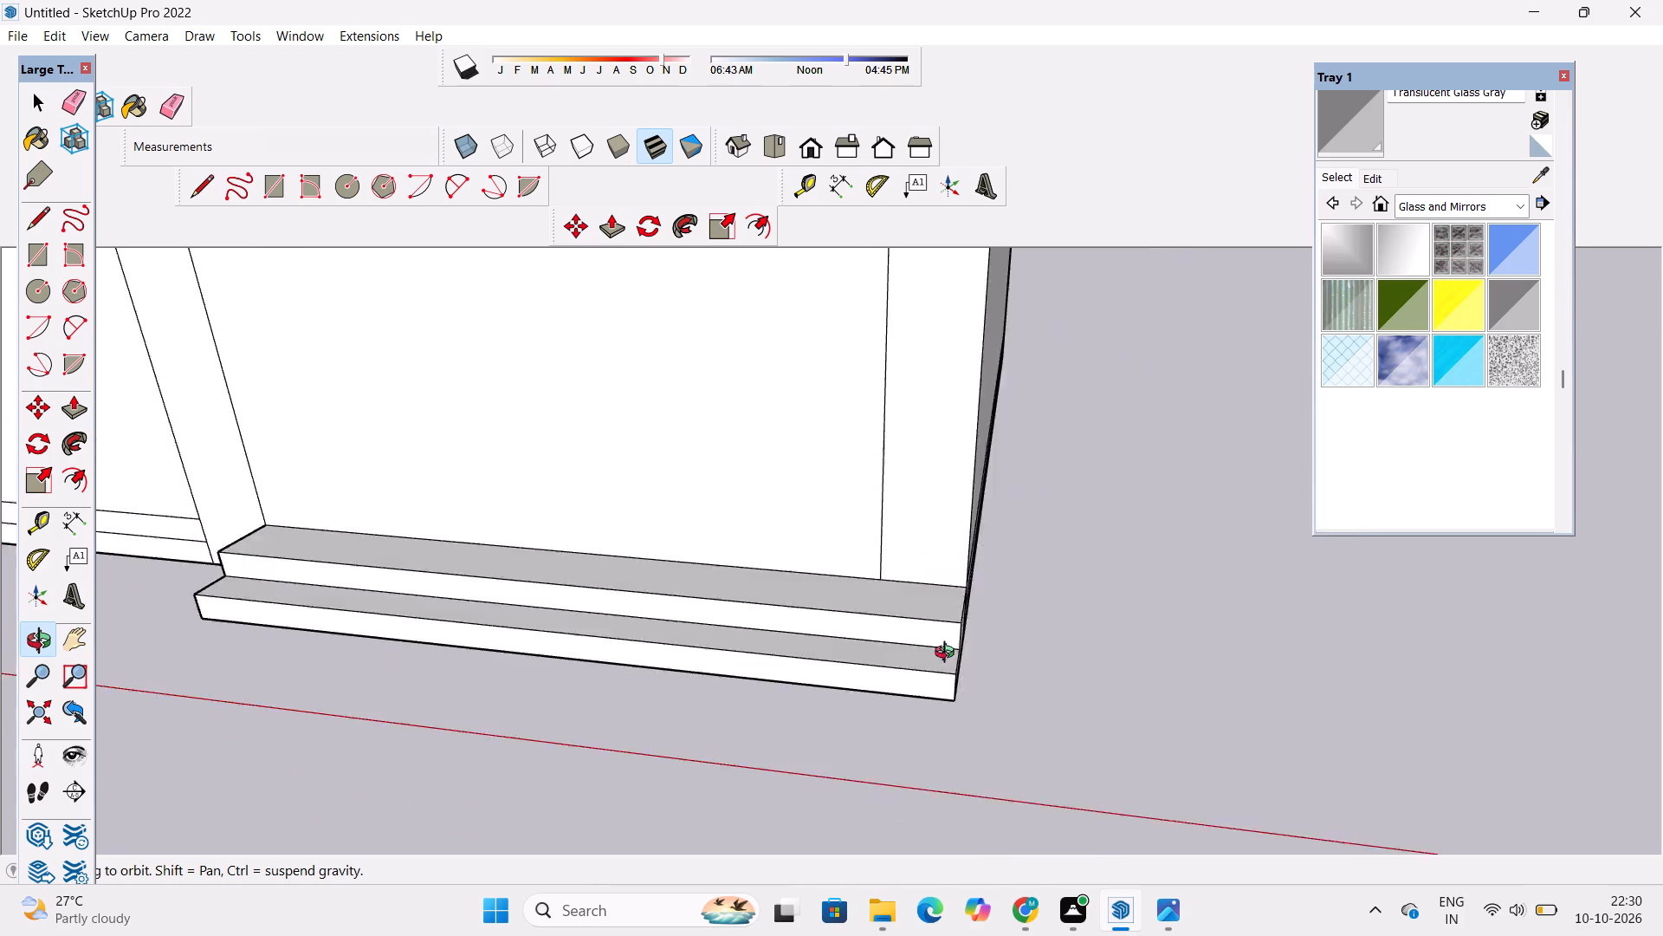
drag(948, 654, 1083, 616)
scroll(1091, 584, down, 6)
shift+drag(812, 633, 915, 614)
scroll(918, 607, down, 2)
drag(912, 609, 895, 620)
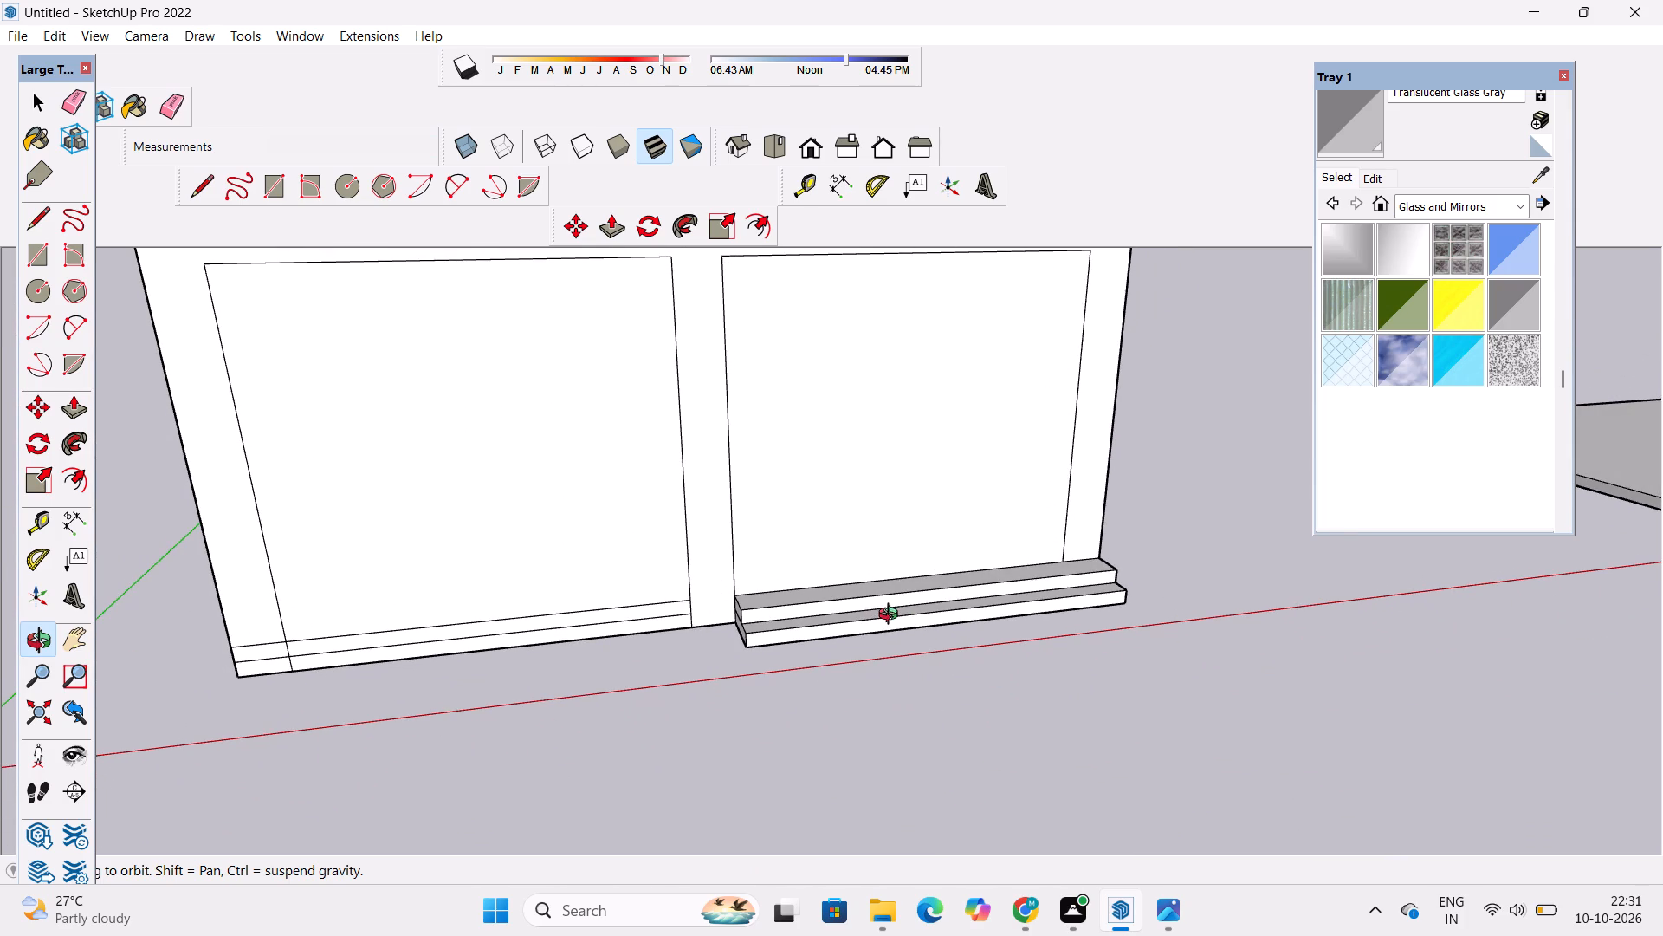
shift+drag(791, 653, 788, 666)
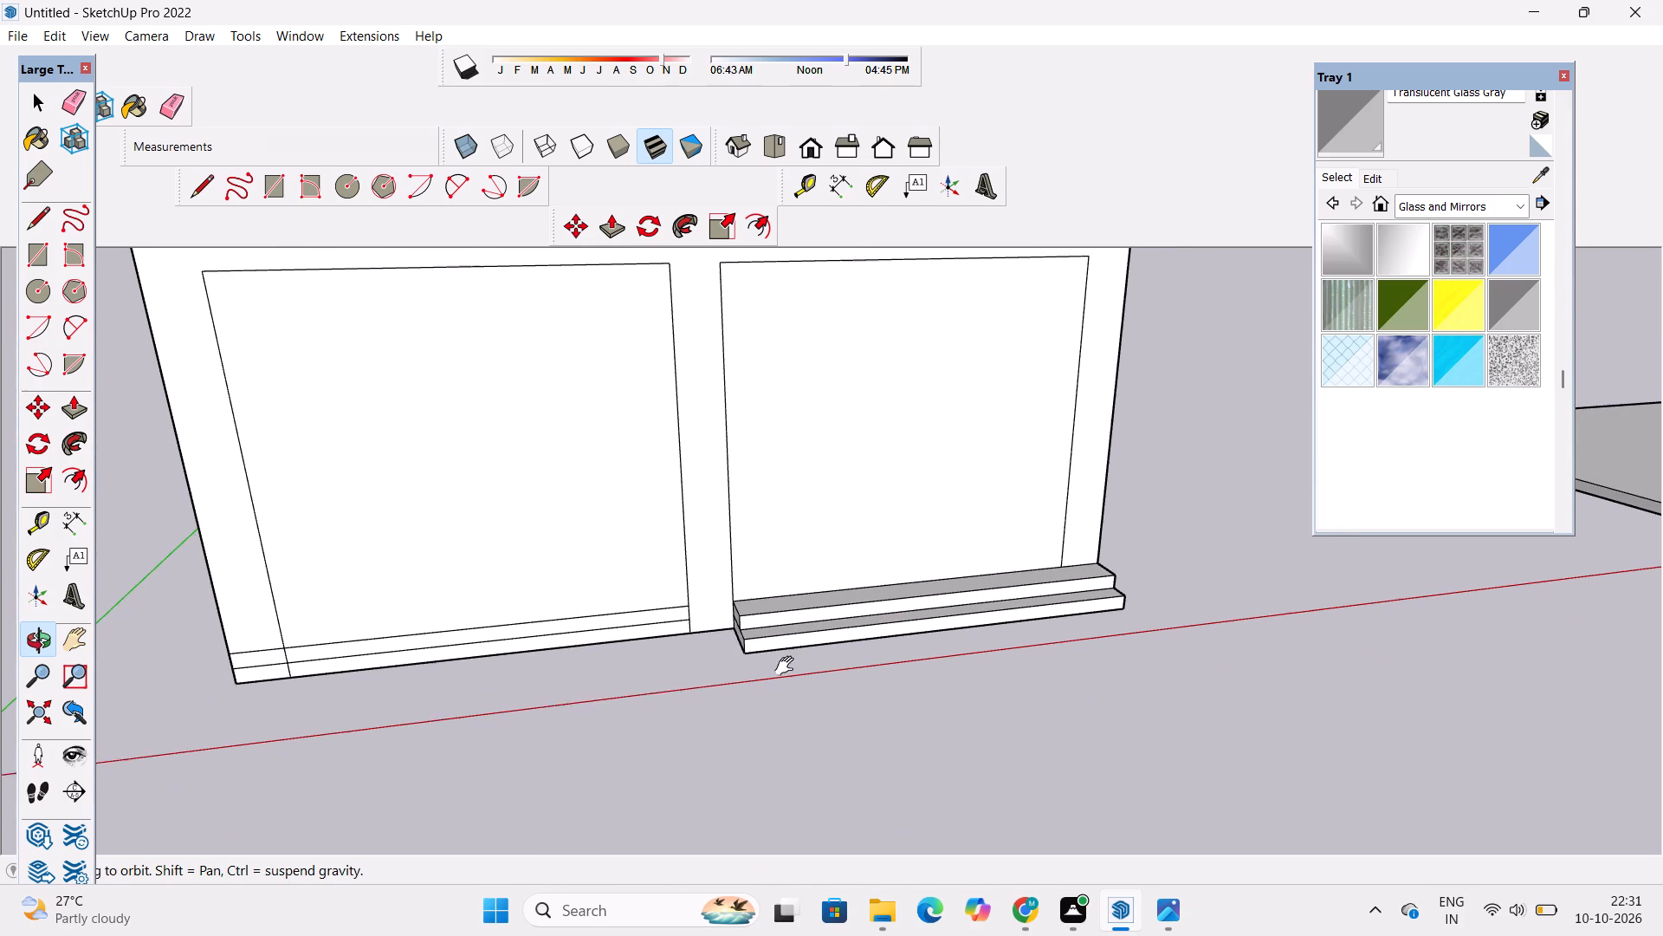
shift+drag(788, 666, 787, 669)
click(786, 668)
scroll(721, 678, up, 3)
drag(757, 675, 874, 690)
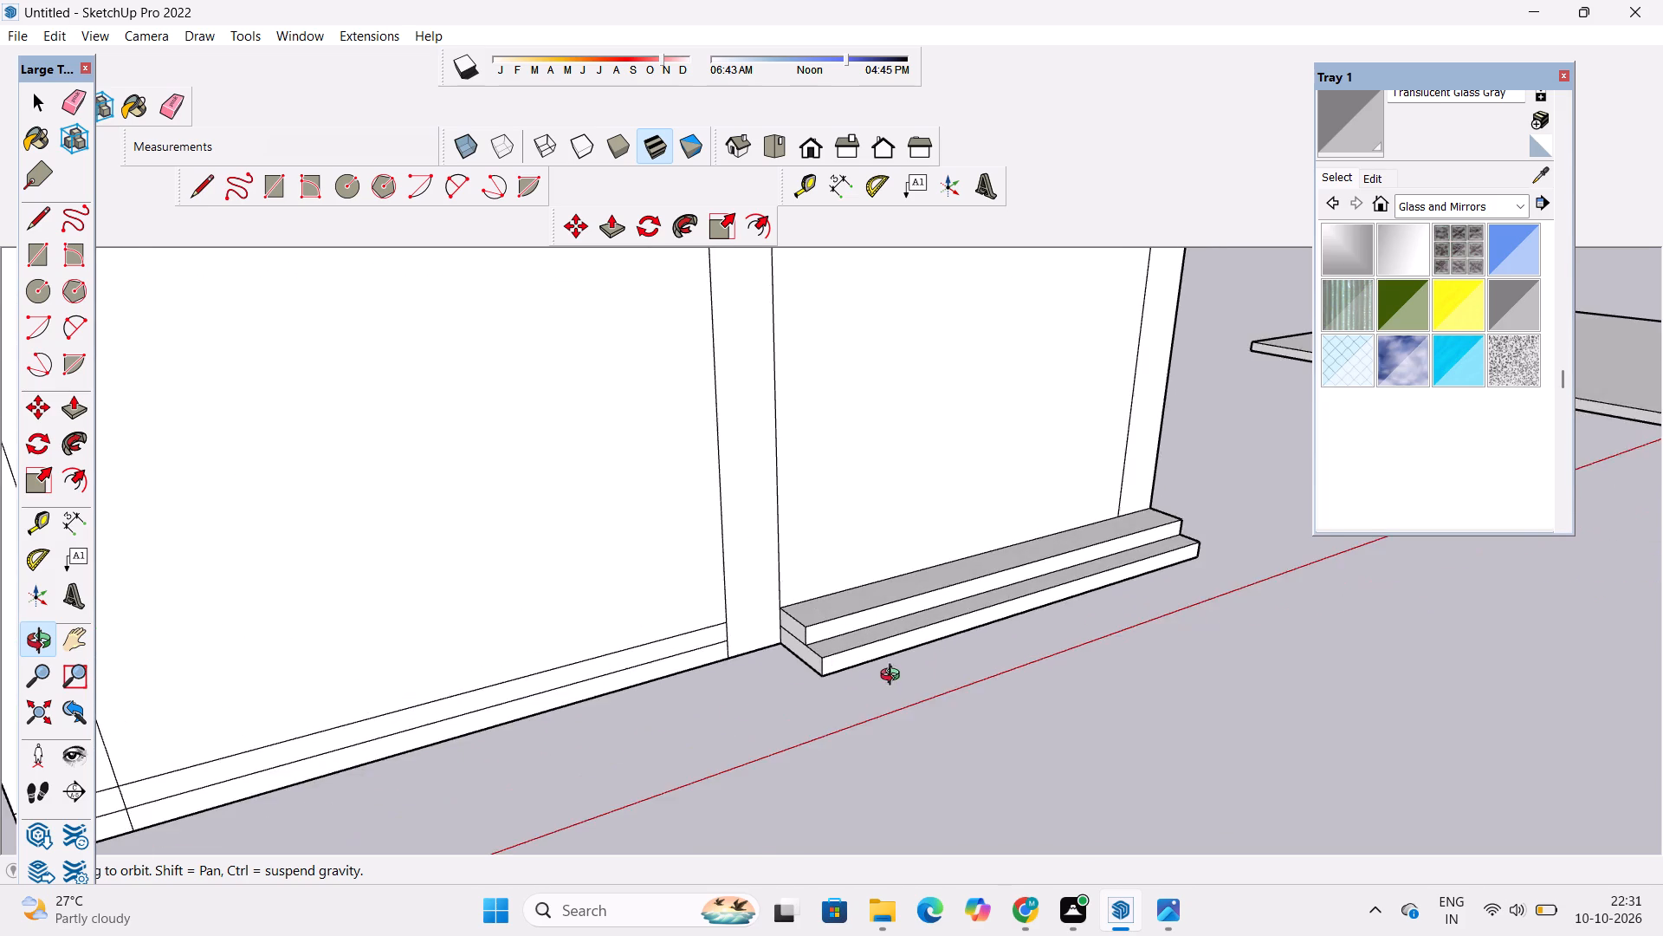
scroll(790, 632, up, 4)
drag(793, 653, 916, 653)
scroll(844, 647, up, 4)
shift+drag(844, 647, 787, 703)
drag(796, 708, 864, 688)
shift+drag(868, 676, 820, 689)
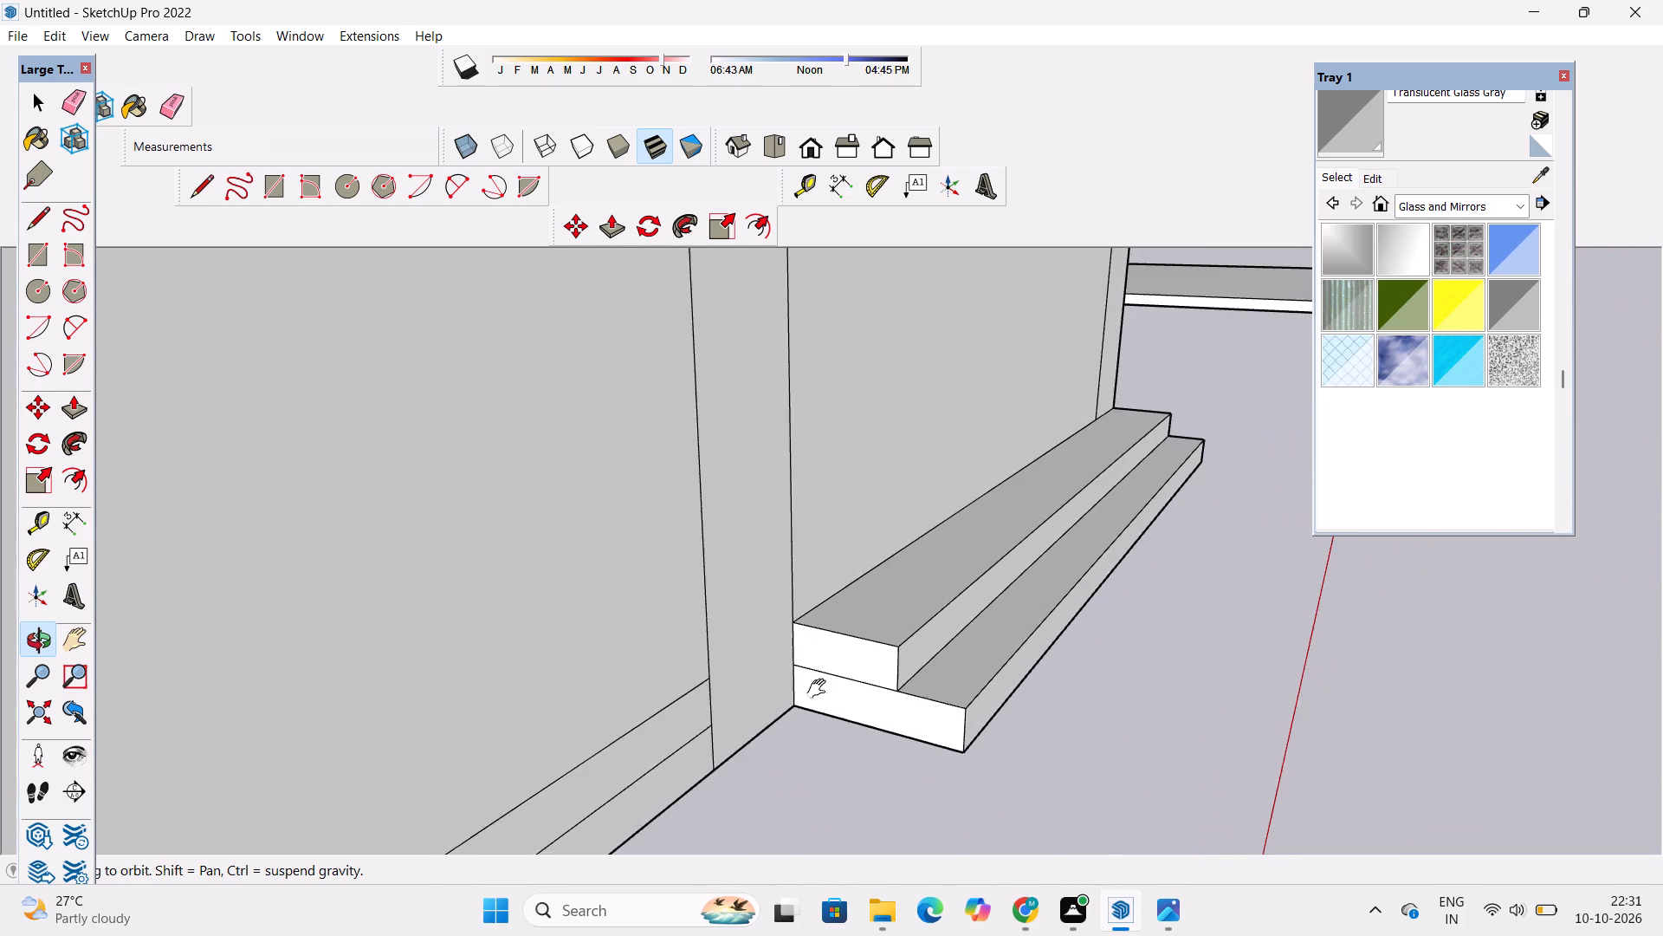
shift+drag(820, 689, 805, 694)
drag(806, 699, 857, 670)
key(e)
drag(773, 679, 773, 715)
key(space)
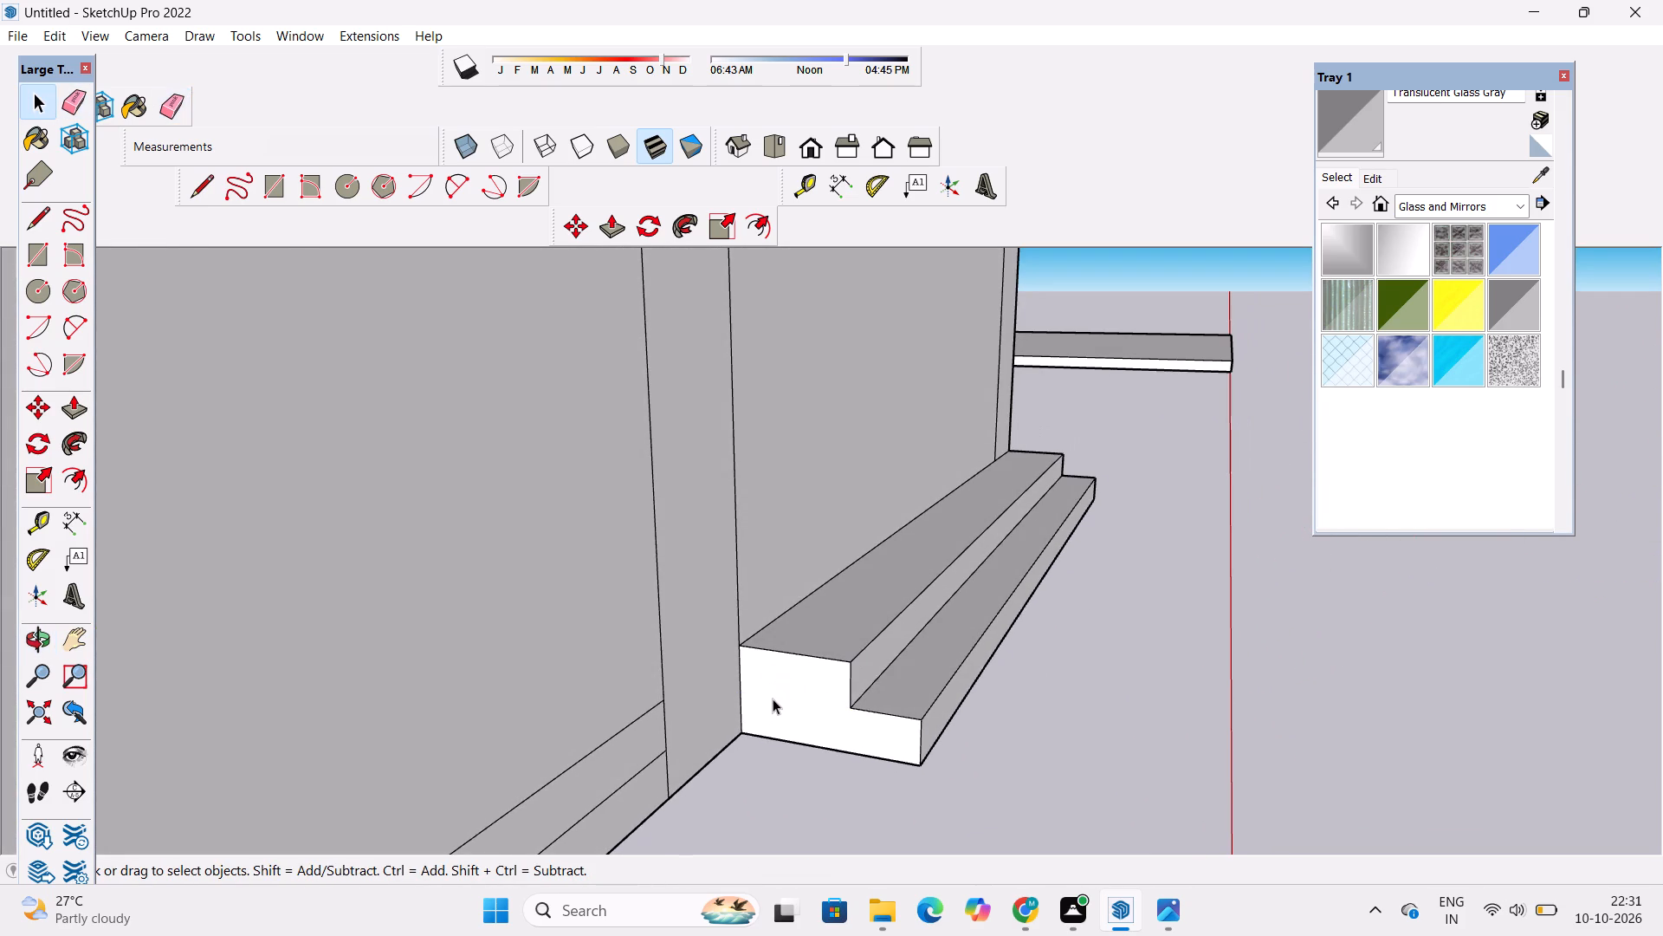
Push/Pull the left end face of the two steps outward to the right edge of the left ground-floor opening.
key(o)
drag(849, 758, 820, 775)
shift+drag(816, 777, 849, 706)
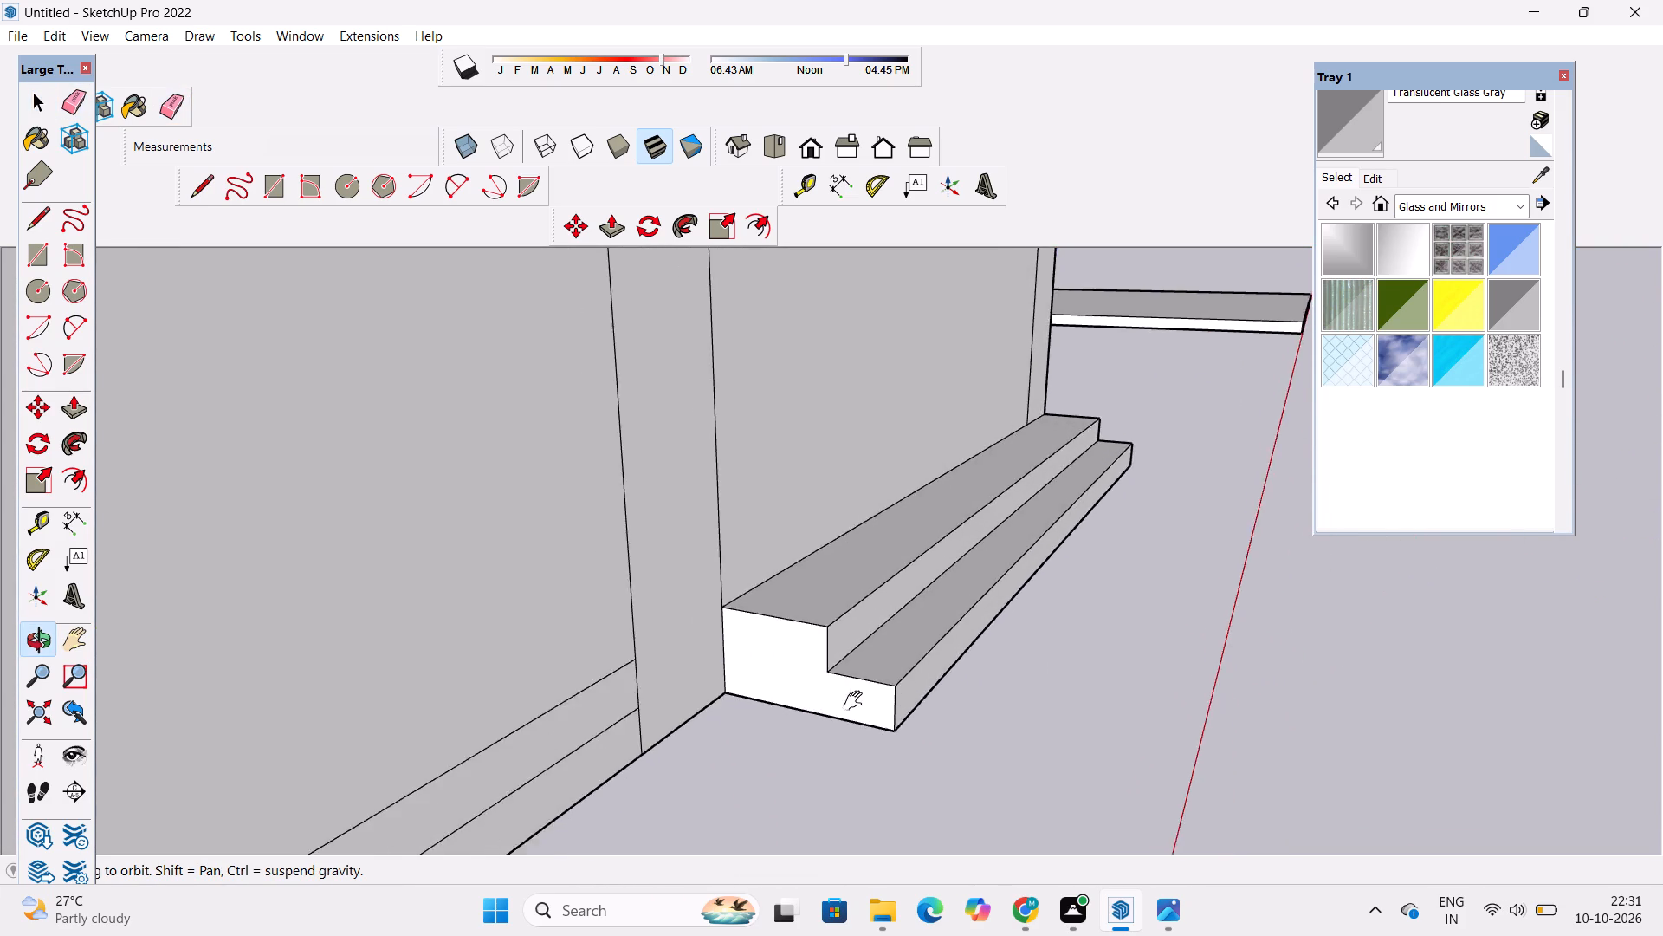
drag(852, 707, 766, 743)
drag(752, 740, 796, 685)
drag(846, 687, 807, 709)
key(p)
scroll(808, 636, up, 3)
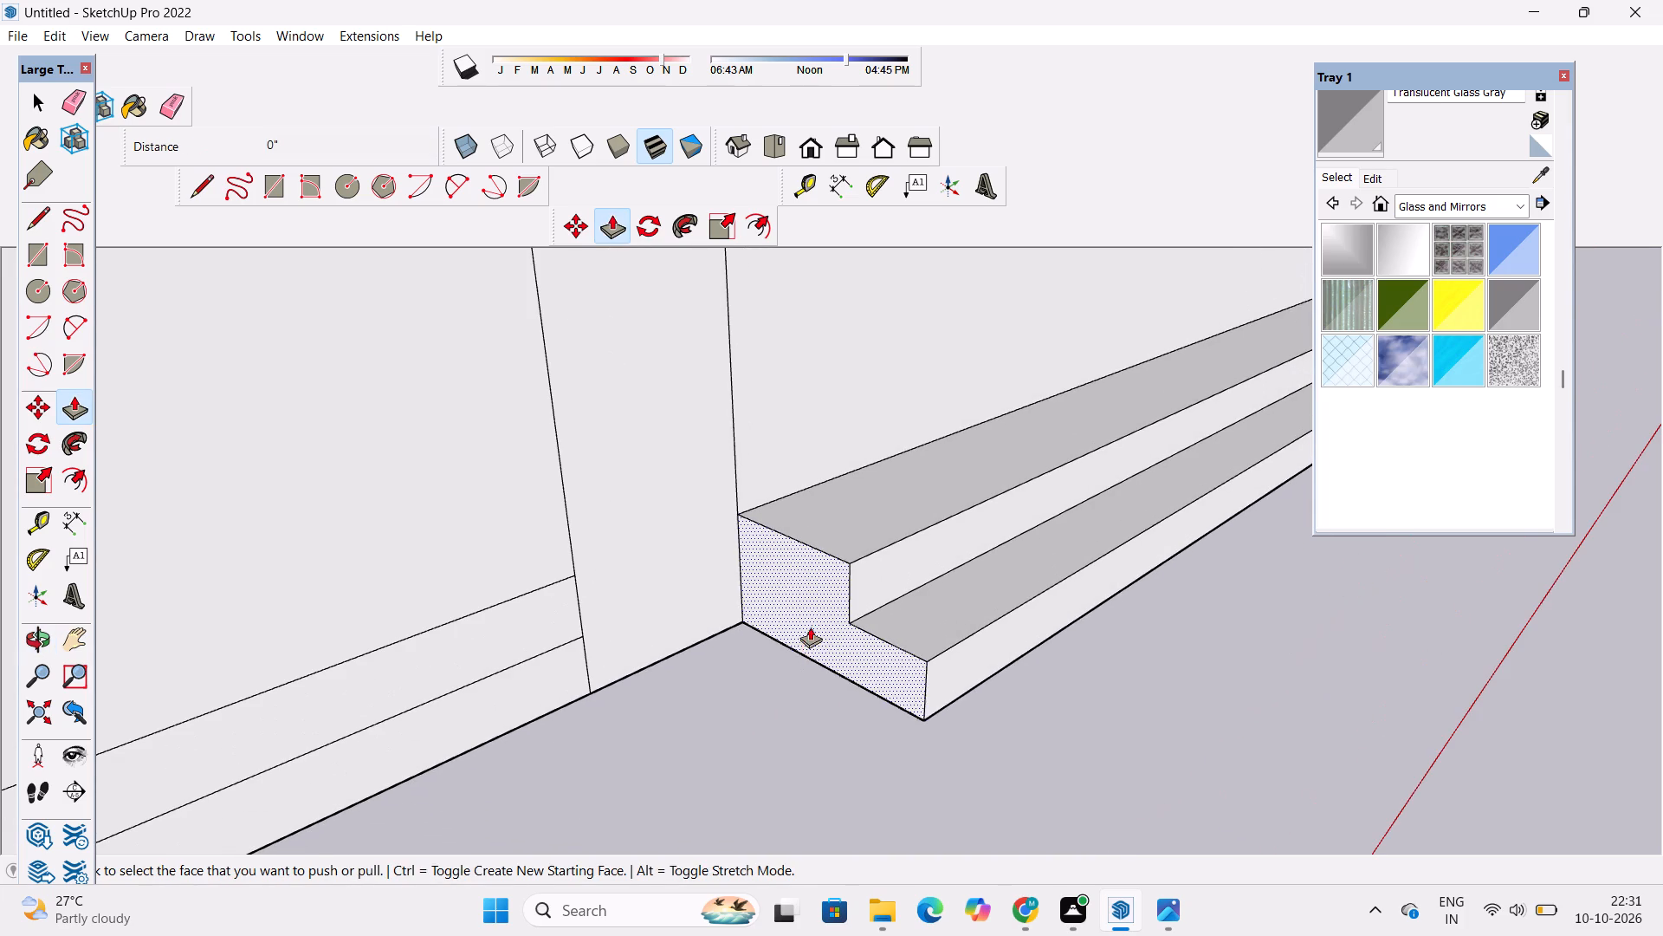
click(810, 627)
click(585, 581)
key(space)
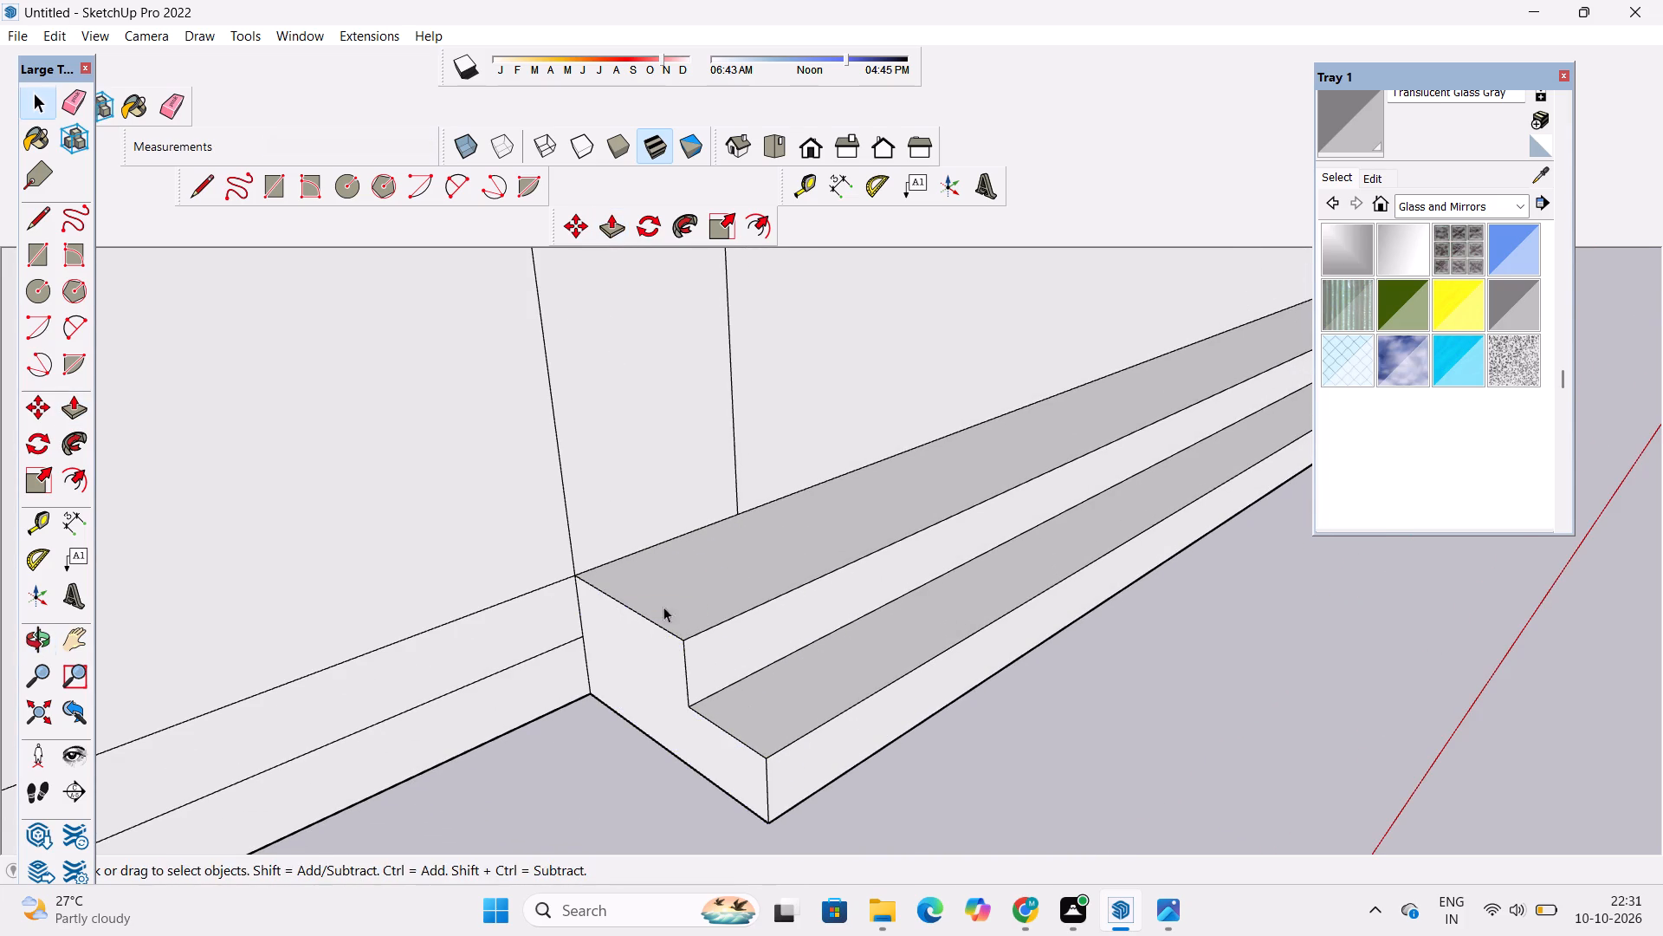
Erase the short lower line dividing the base strip between the left opening and the building's left front corner.
key(o)
scroll(697, 572, down, 5)
drag(869, 633, 715, 649)
shift+drag(703, 647, 872, 606)
scroll(875, 588, down, 7)
scroll(774, 600, down, 3)
shift+drag(774, 600, 796, 646)
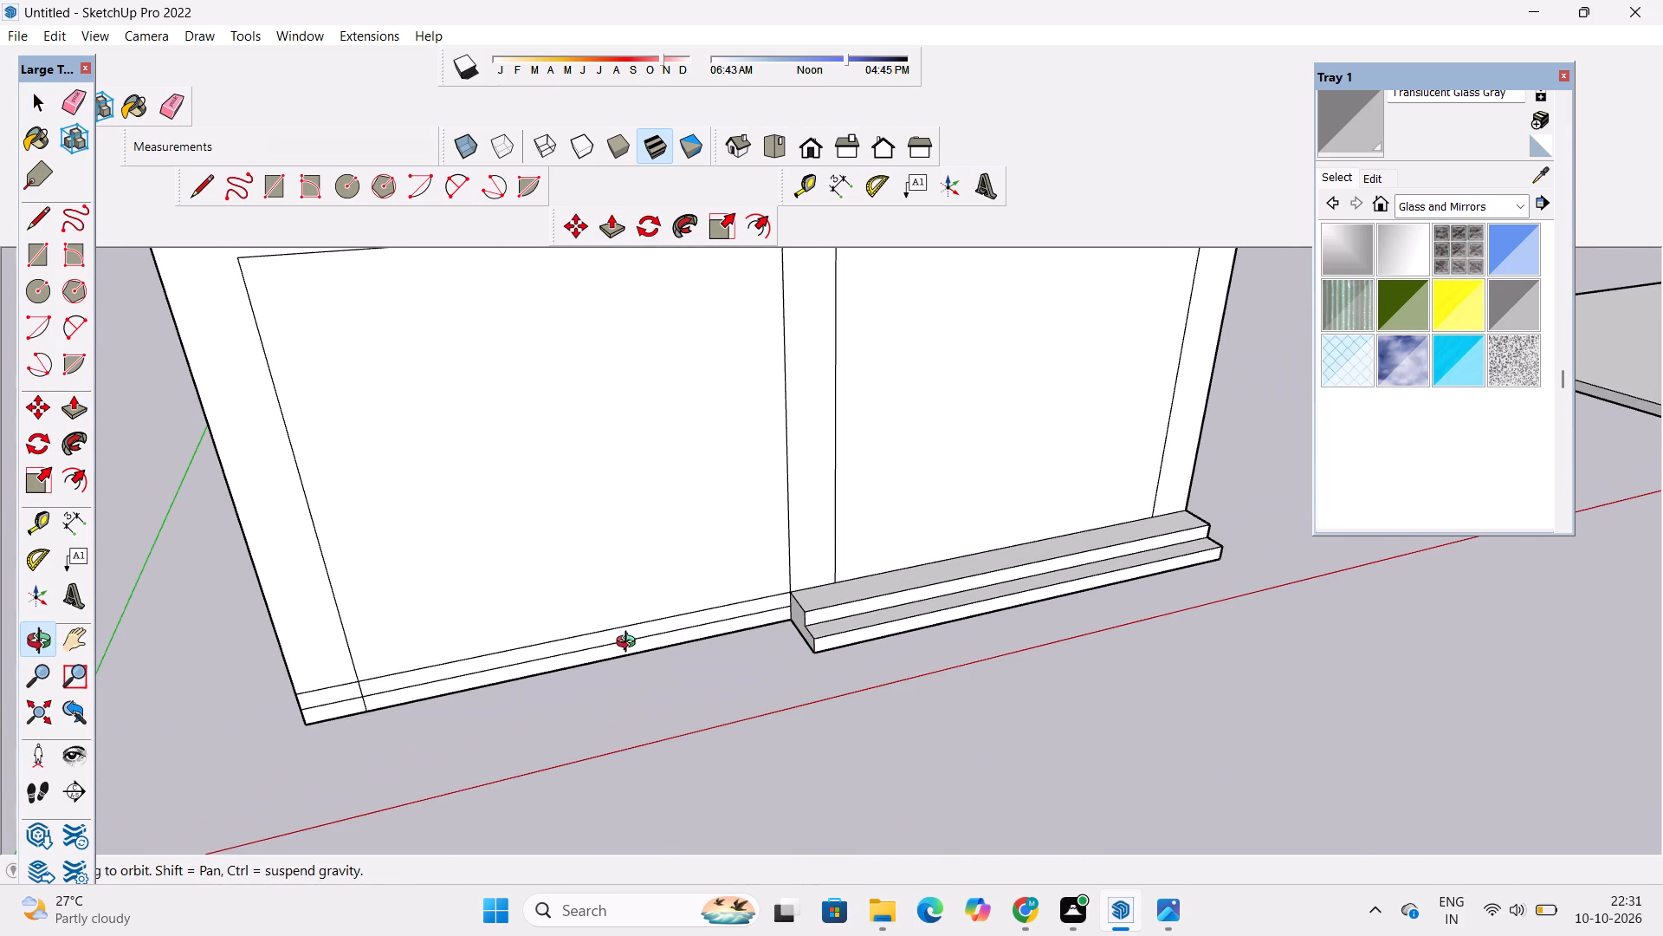
shift+drag(632, 652, 833, 692)
drag(721, 751, 683, 711)
scroll(667, 676, up, 2)
key(e)
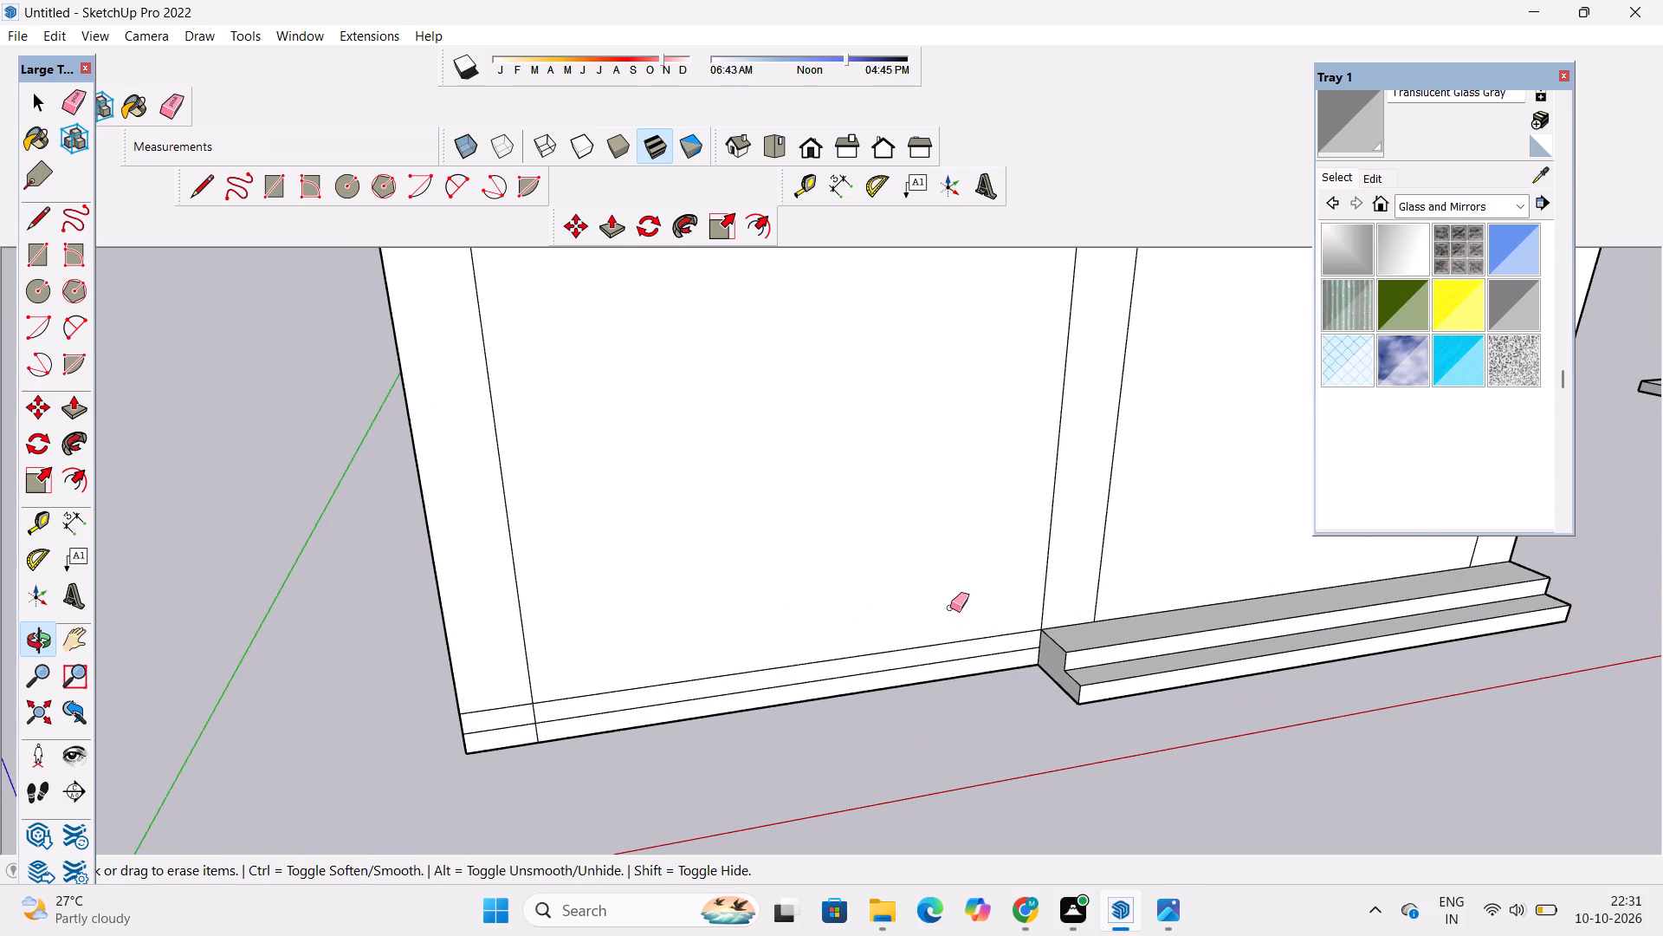
scroll(495, 731, up, 5)
drag(504, 702, 509, 739)
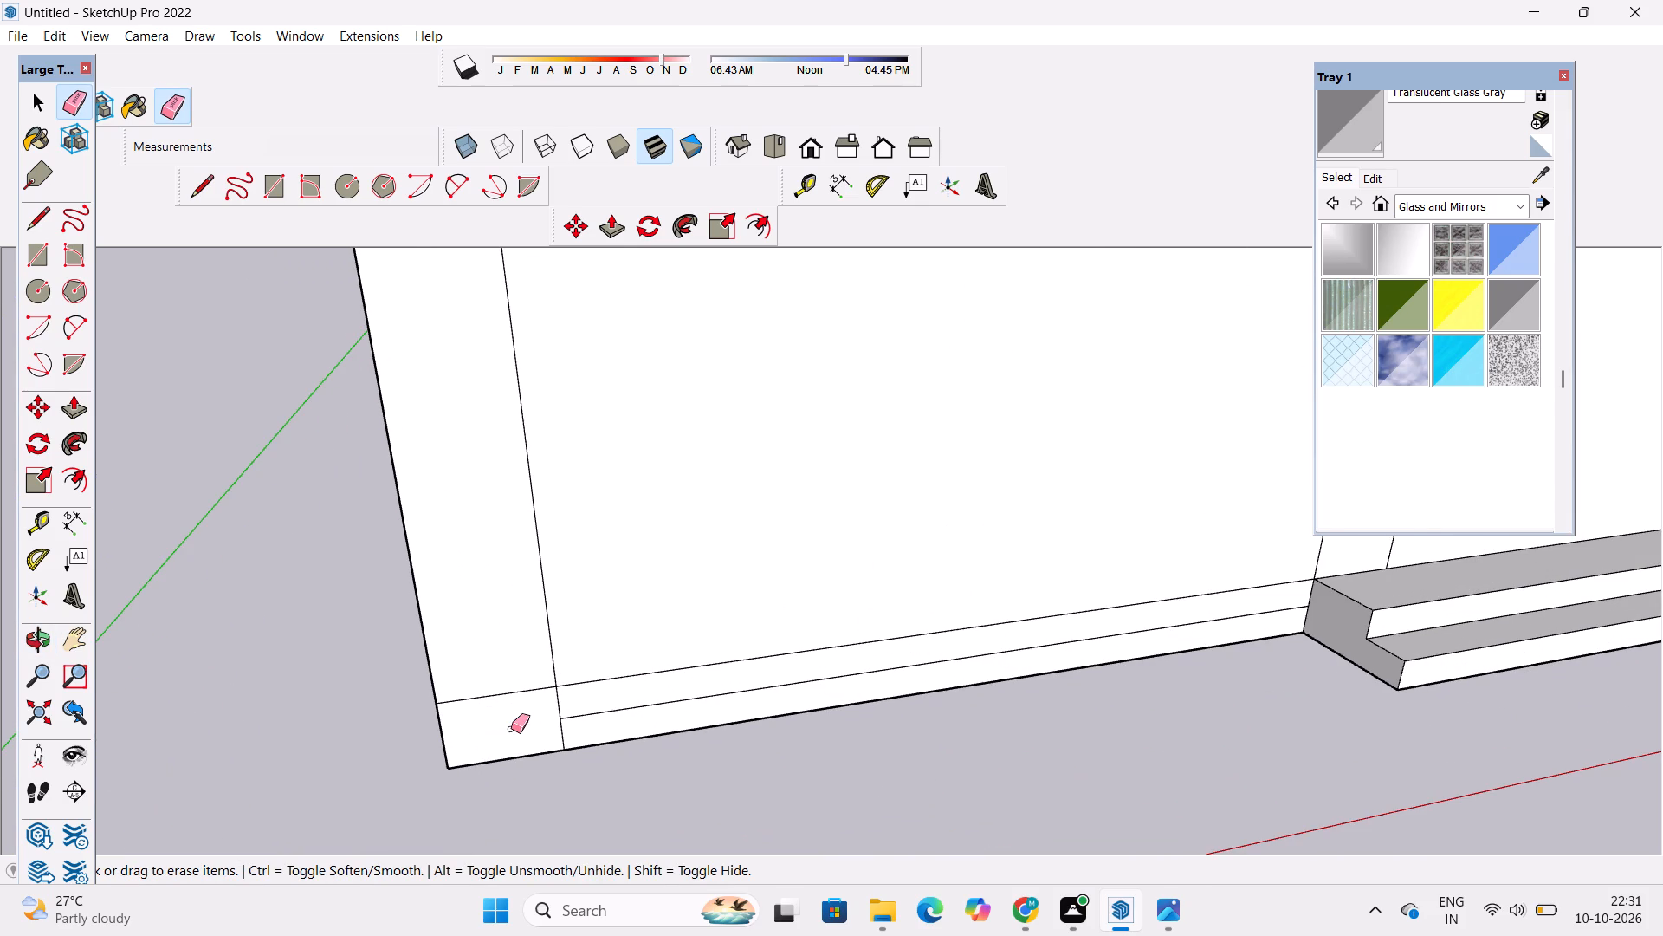
key(space)
Push/Pull the lowest strip beneath the left ground-floor opening outward by 4', flush with the existing bottom step.
text(o)
scroll(524, 714, down, 1)
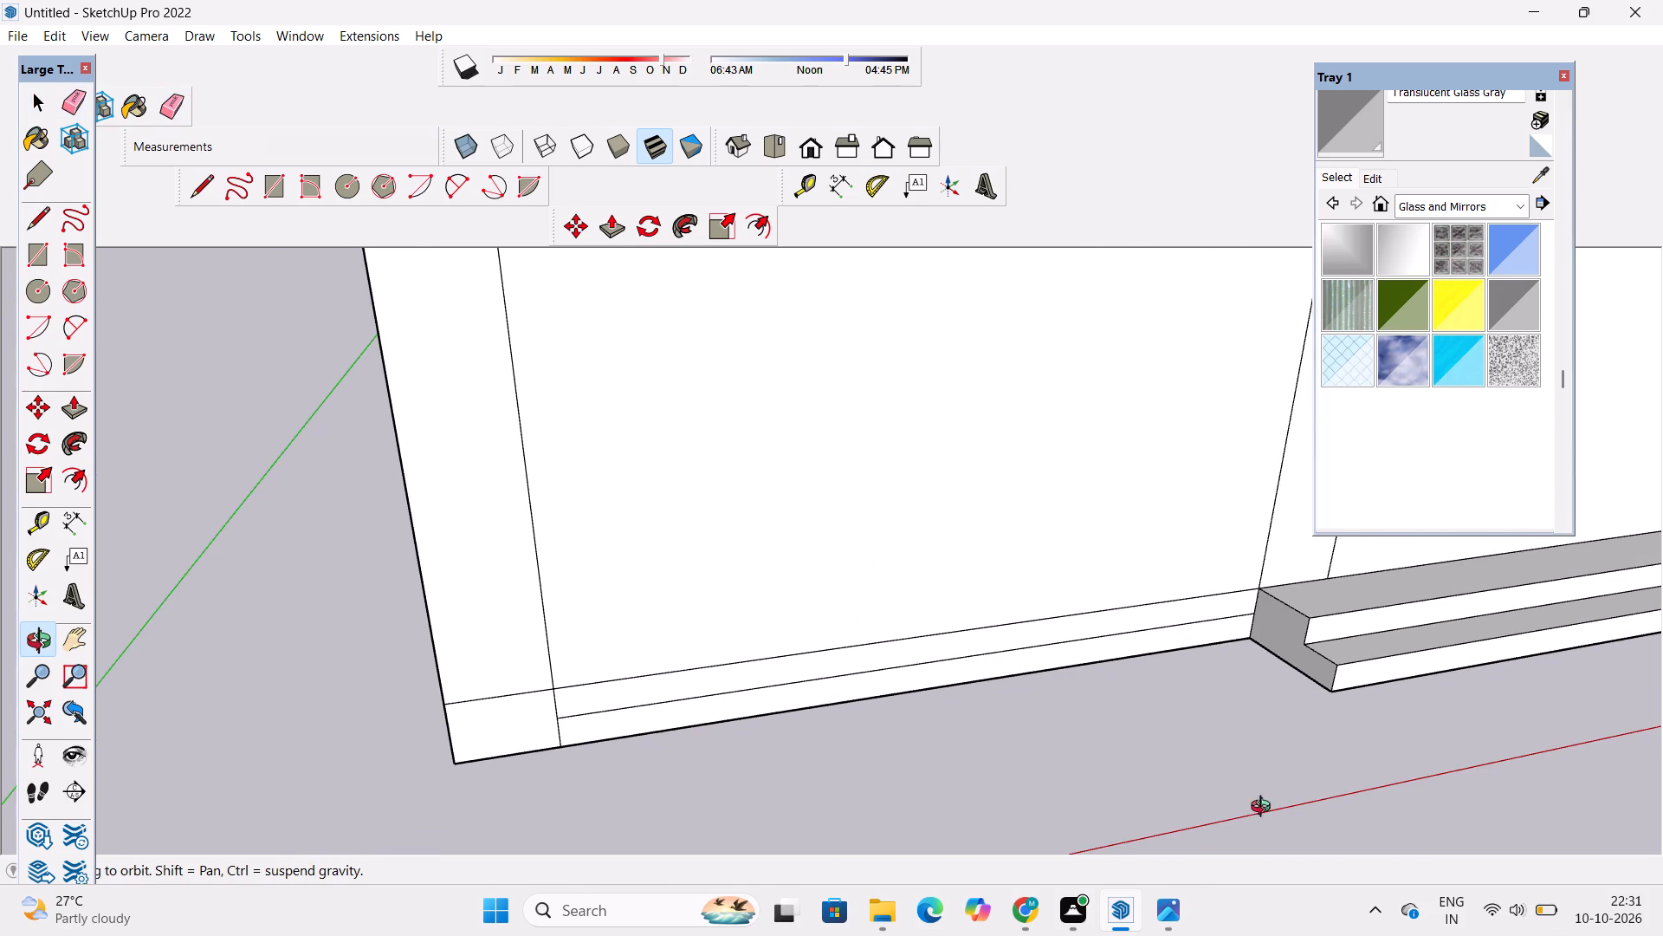
shift+drag(614, 768, 560, 747)
drag(560, 739, 744, 777)
drag(778, 779, 740, 761)
shift+scroll(740, 758, up, 1)
shift+drag(741, 757, 691, 757)
shift+drag(690, 756, 666, 736)
drag(665, 731, 702, 768)
scroll(704, 765, down, 3)
drag(720, 764, 717, 772)
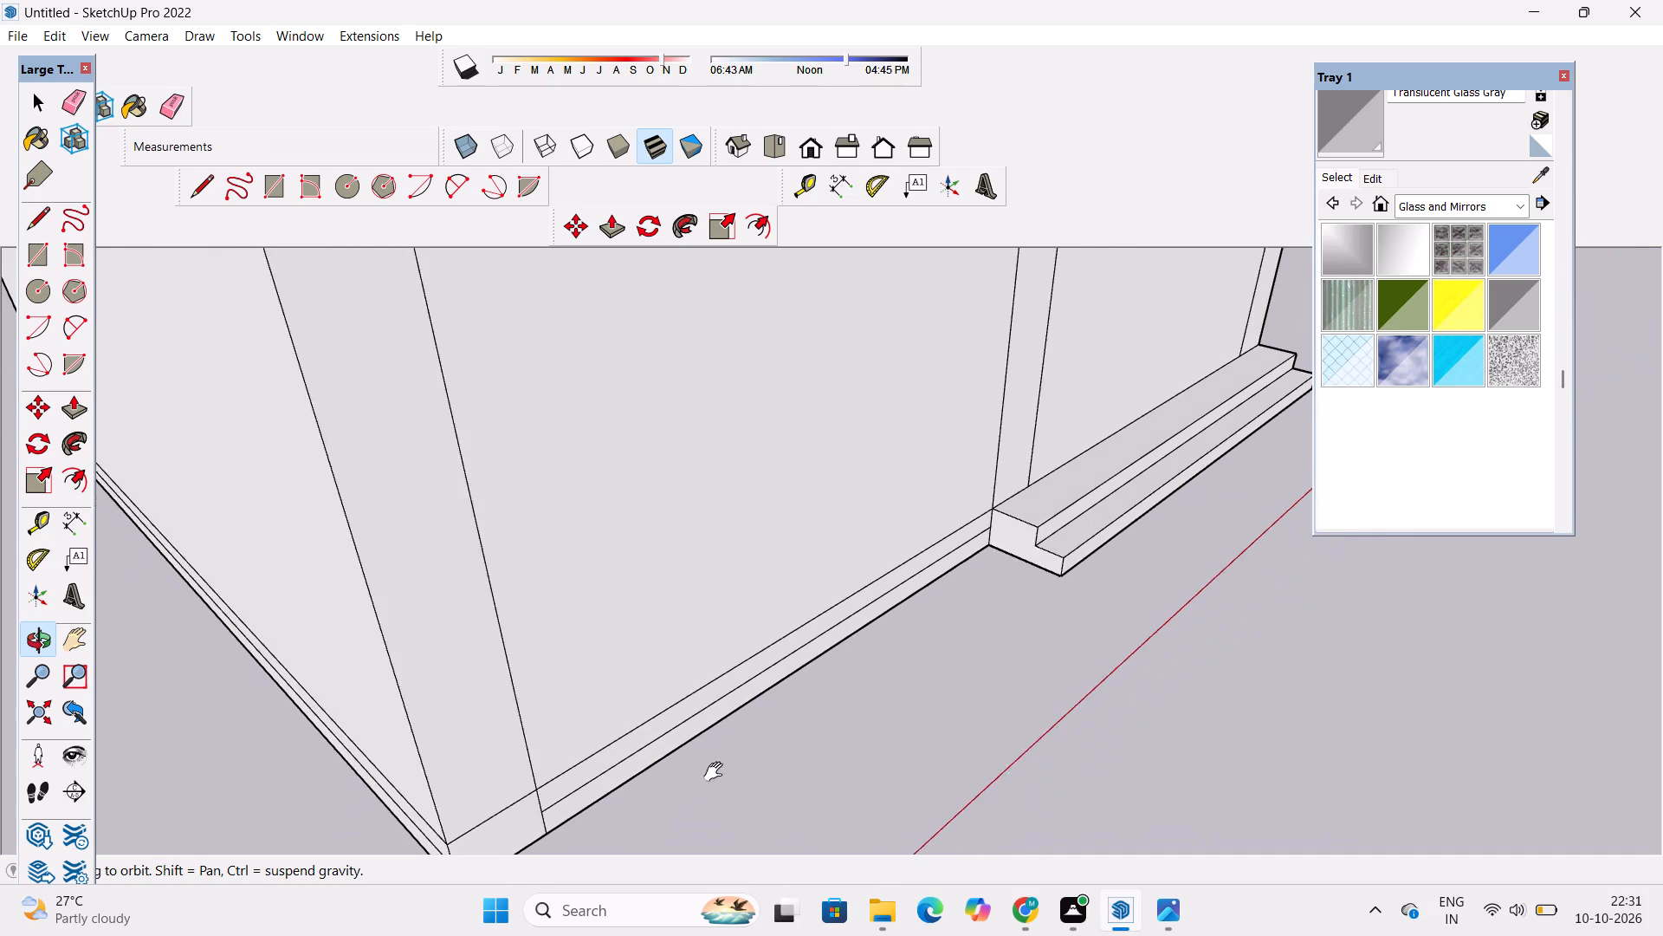
drag(717, 772, 671, 786)
shift+drag(671, 786, 631, 727)
shift+drag(631, 724, 609, 679)
shift+click(609, 679)
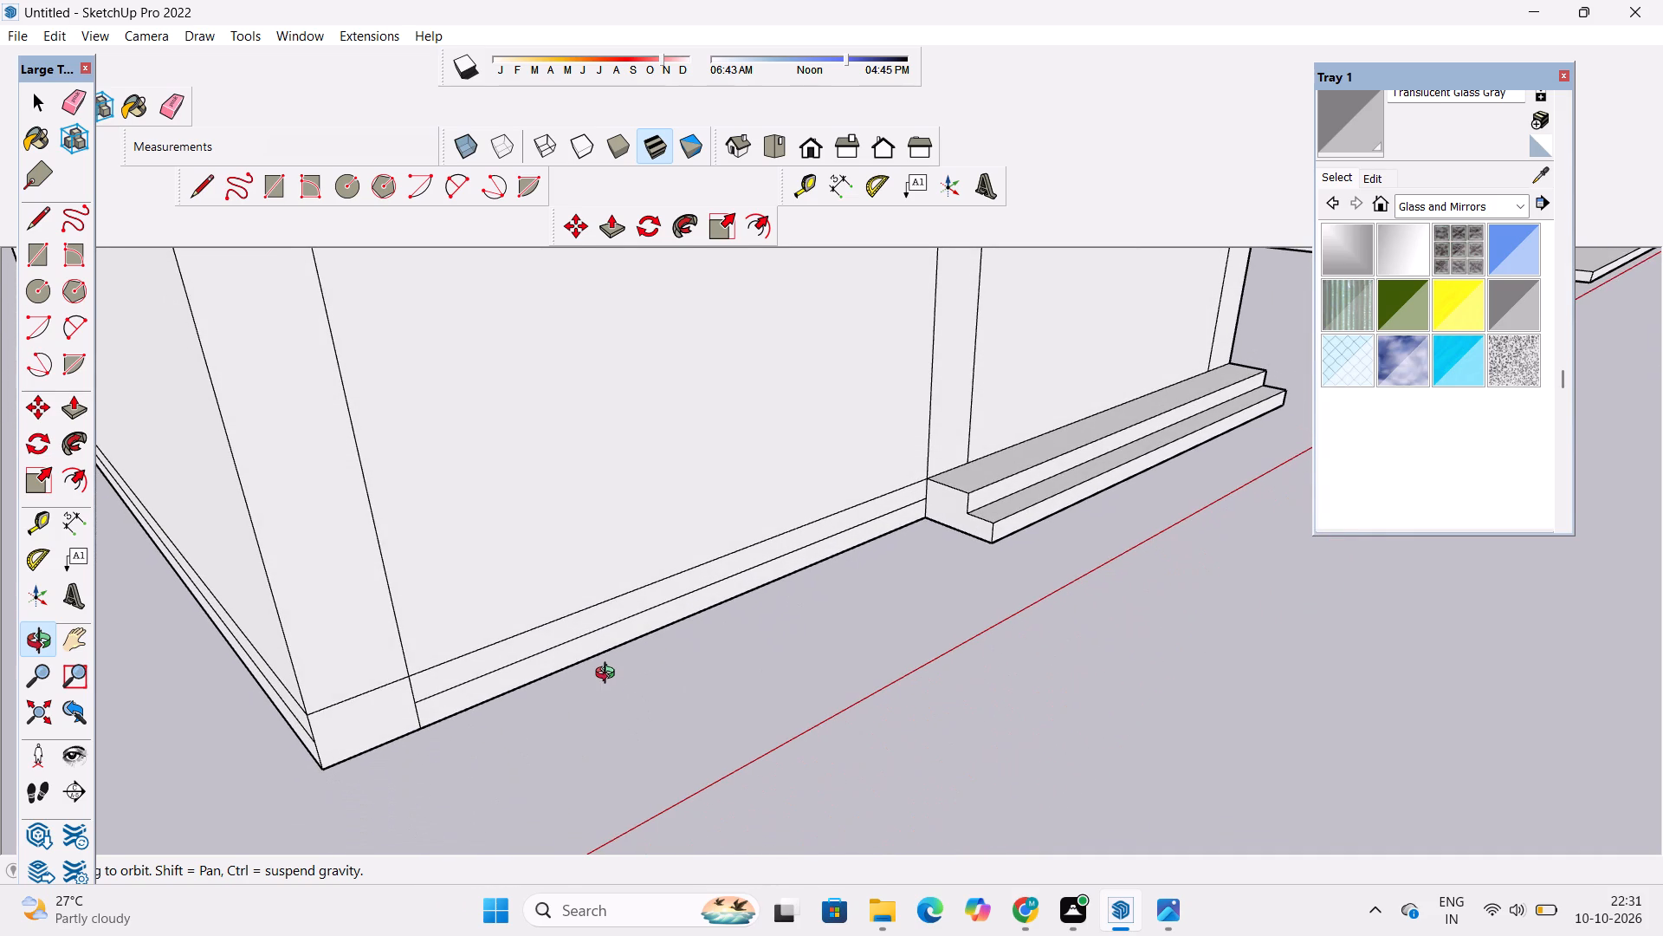
key(p)
click(629, 633)
click(1019, 527)
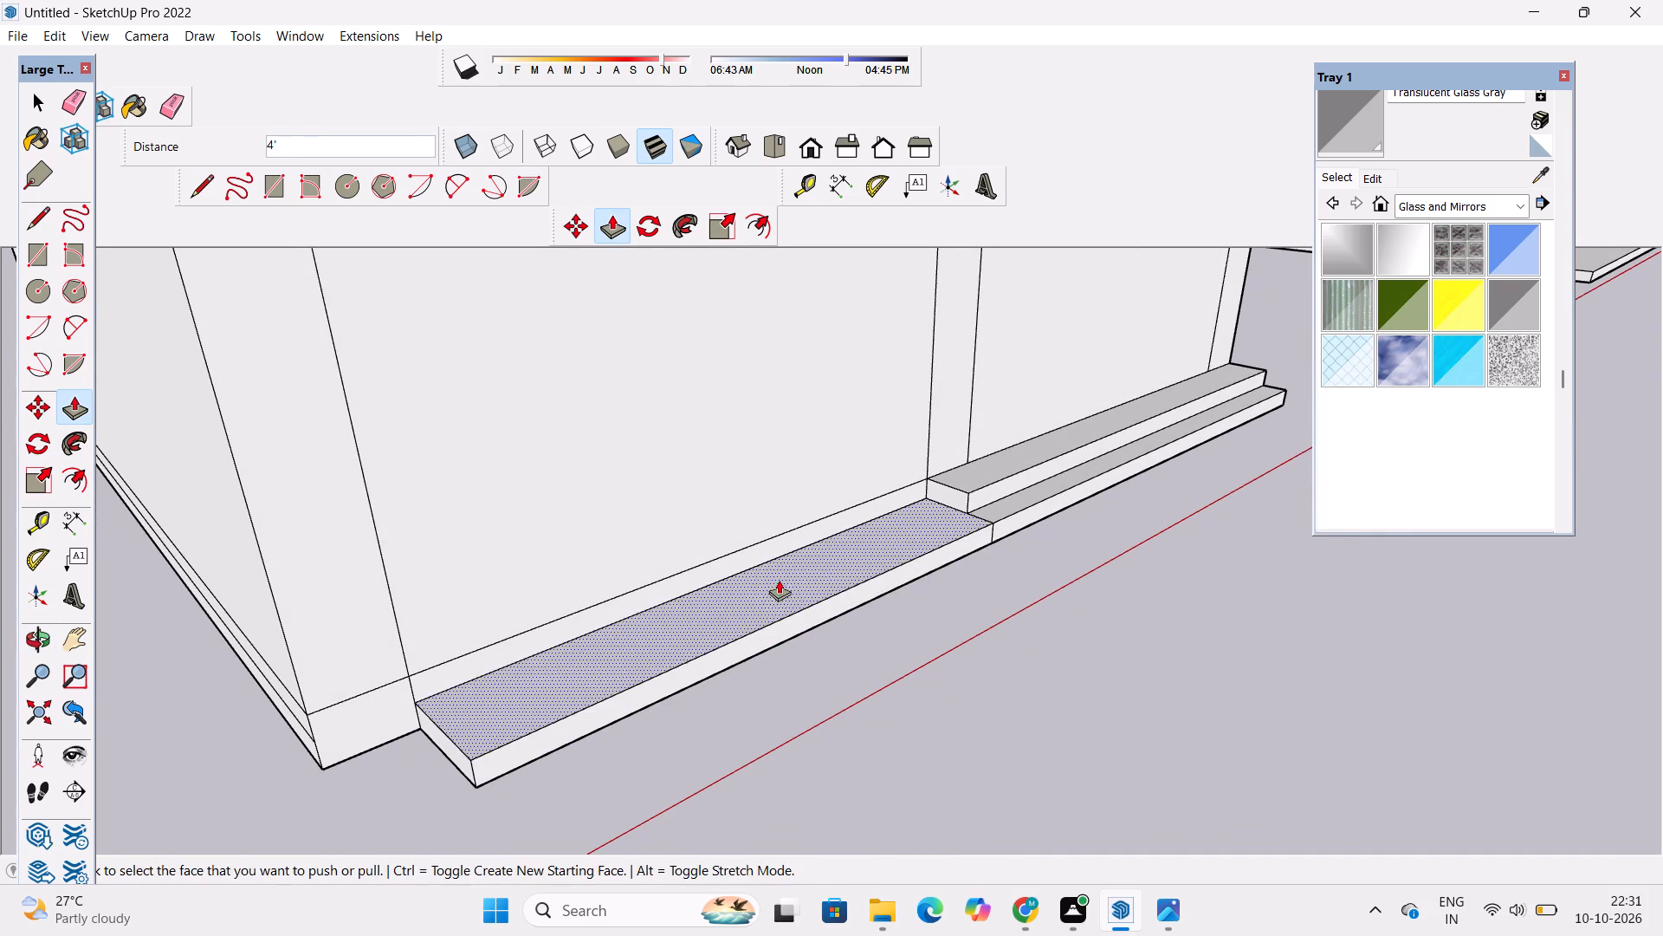
Push/Pull the strip above the left bottom step outward by 2' 6", flush with the existing upper step.
click(735, 555)
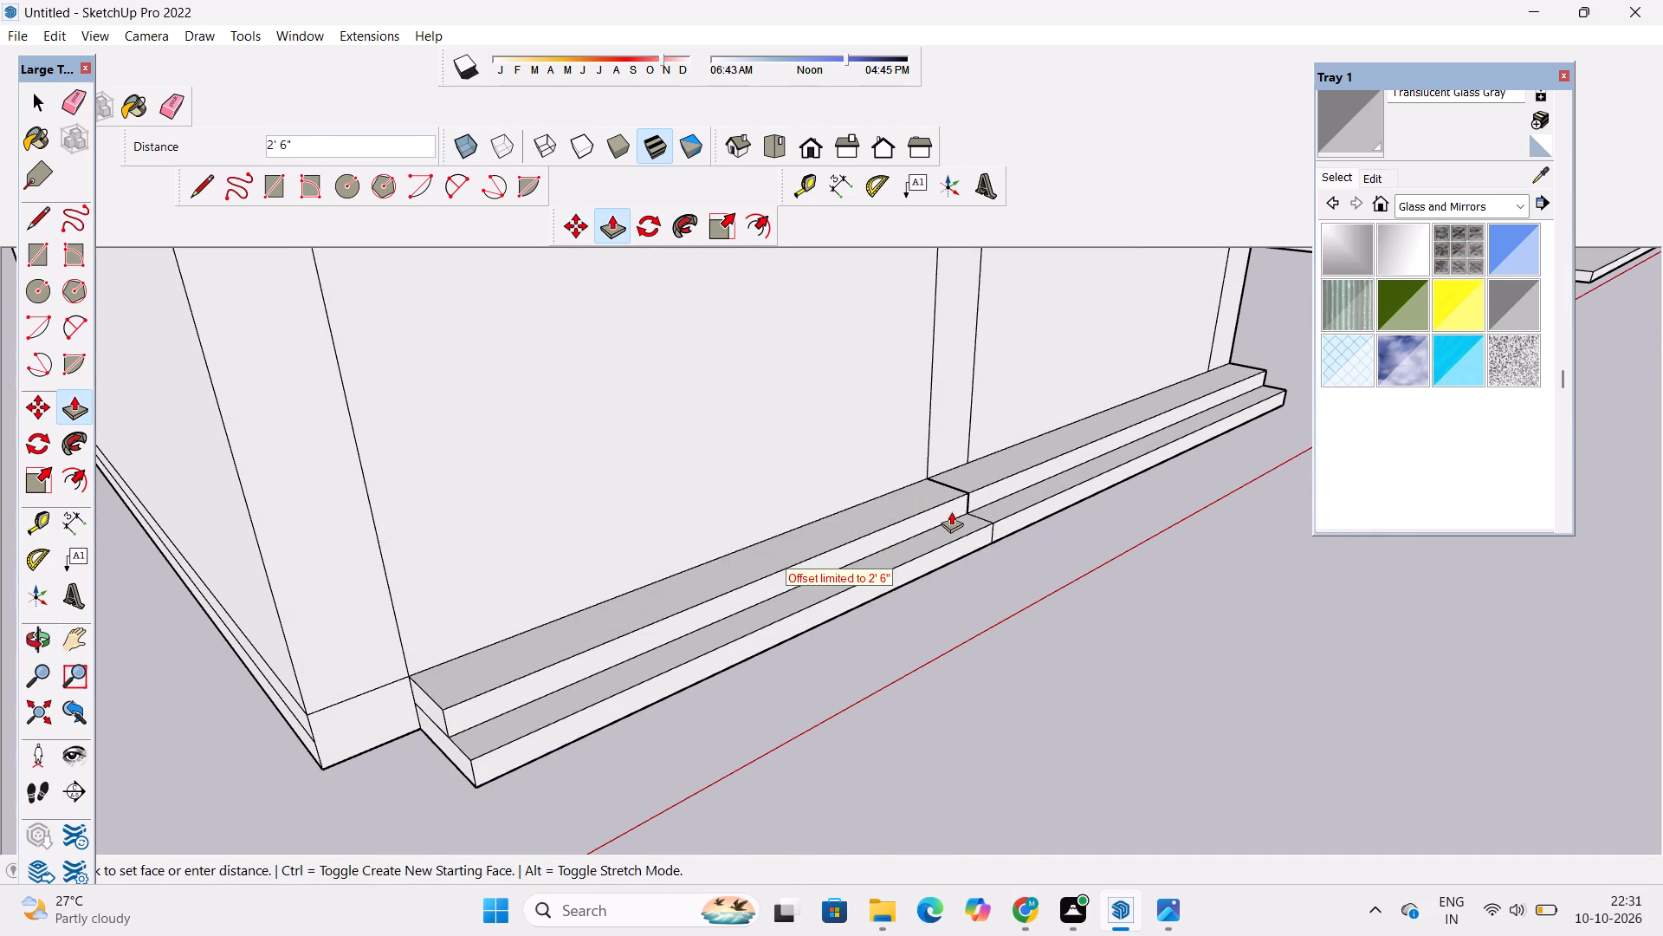
click(951, 511)
Erase the line dividing the two new steps on their left end so the side becomes a single face.
key(e)
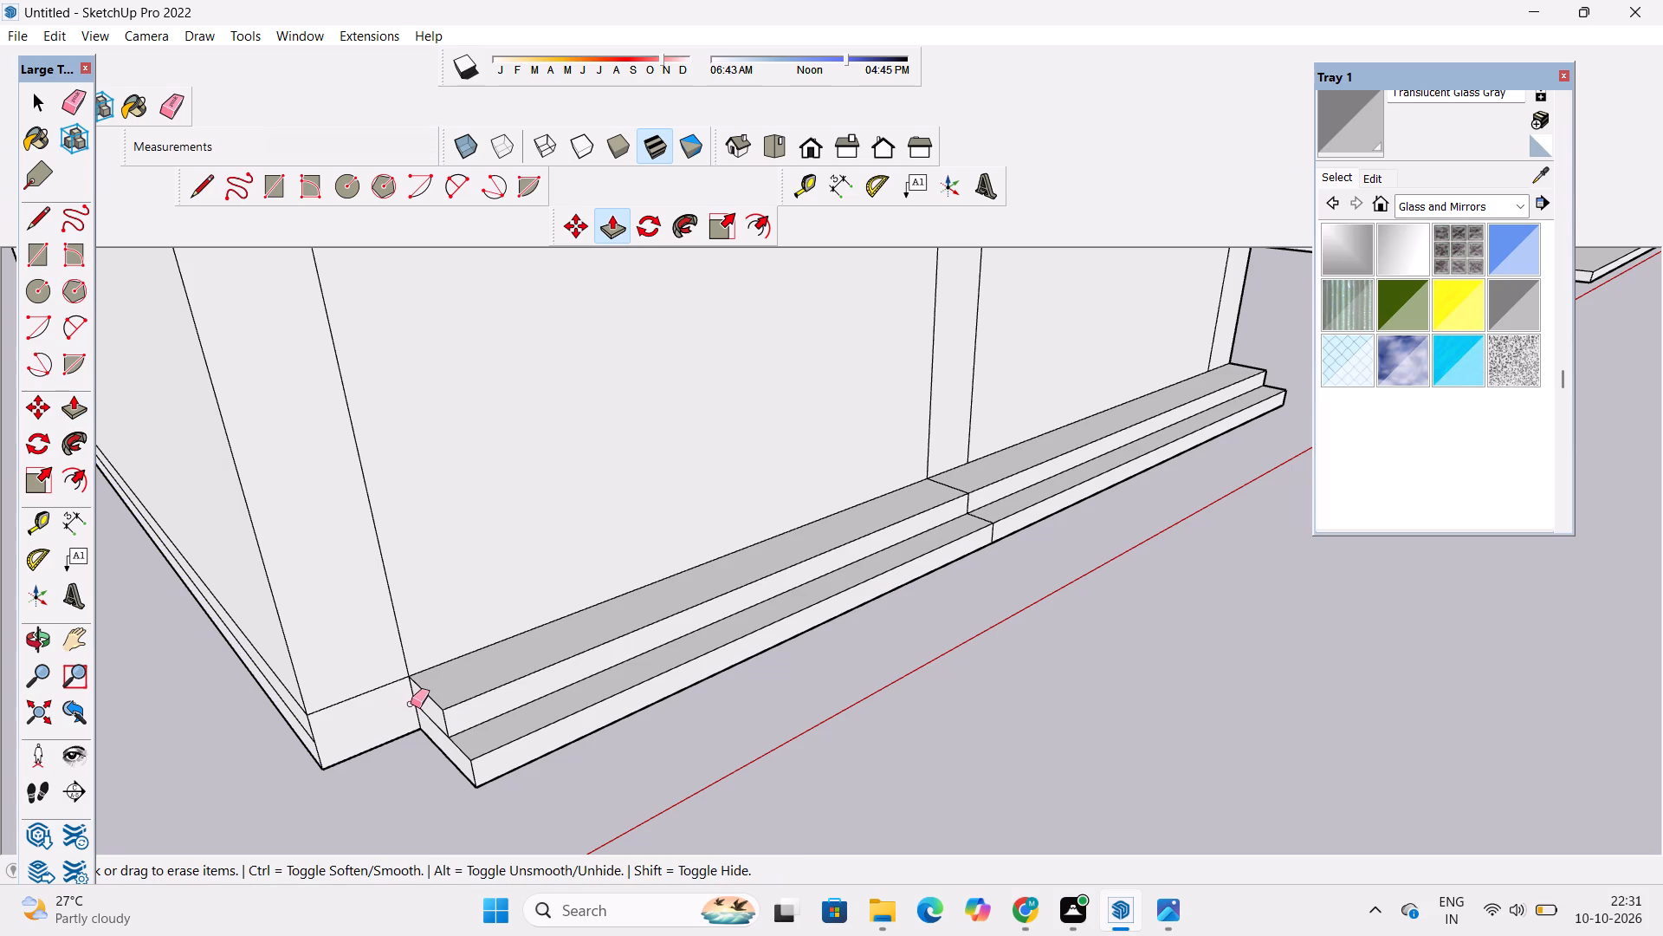
drag(414, 711, 416, 719)
key(ctrl+z)
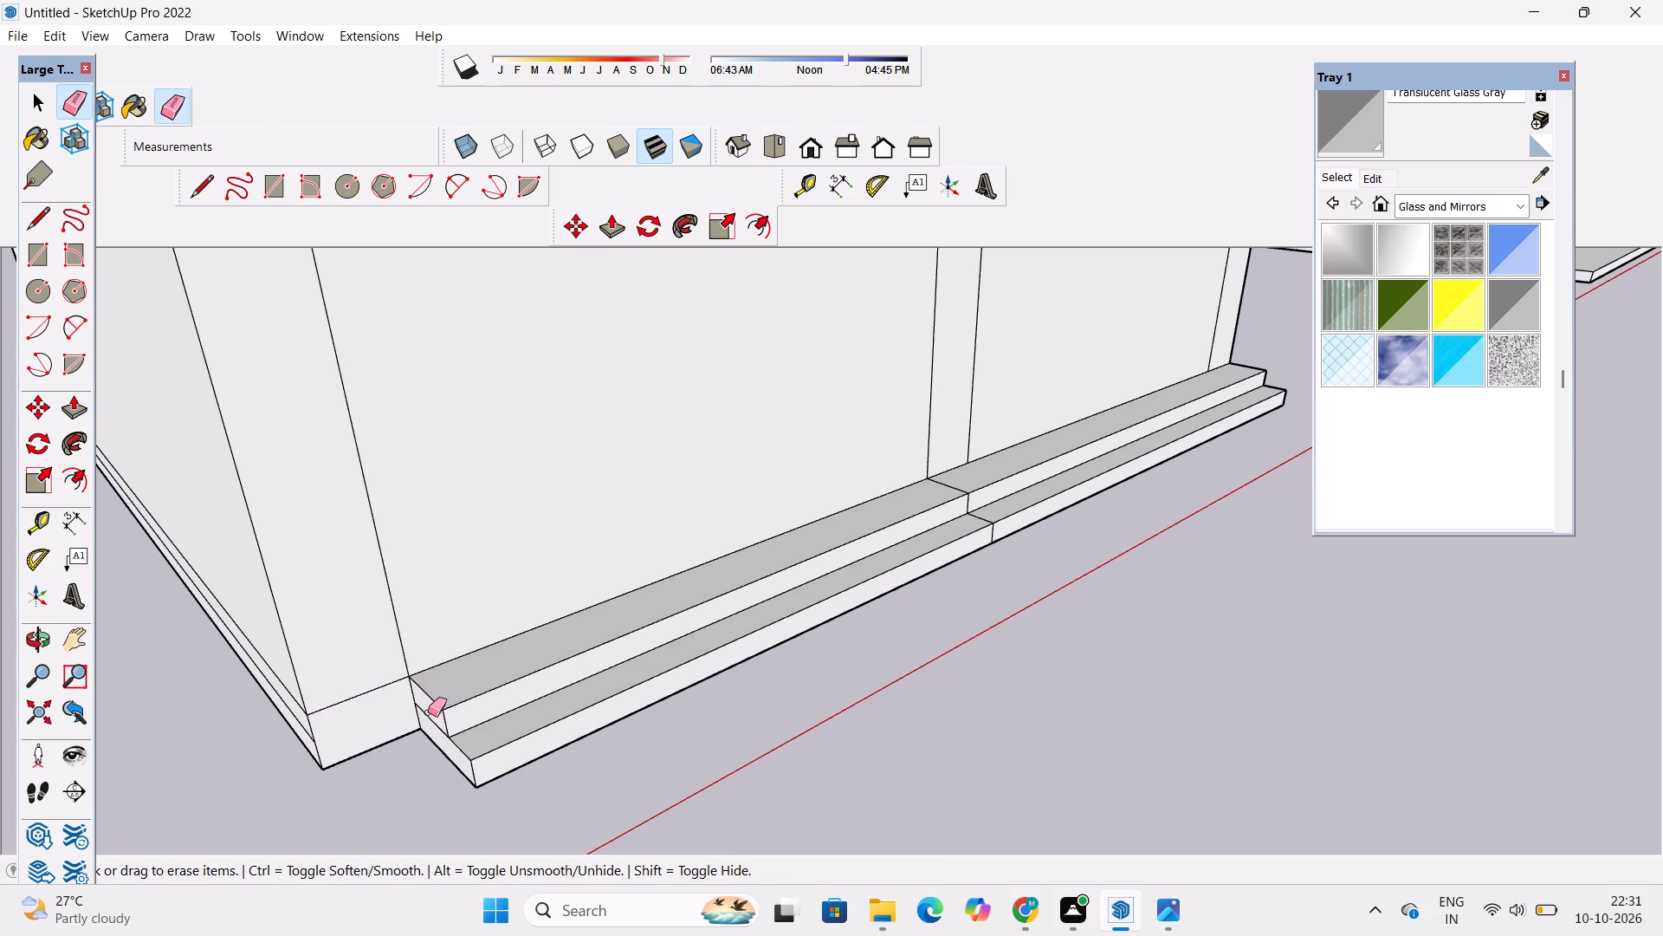
drag(429, 712, 429, 720)
key(space)
Push/Pull the left end face of the steps outward, flush with the building's left front corner.
key(p)
click(432, 720)
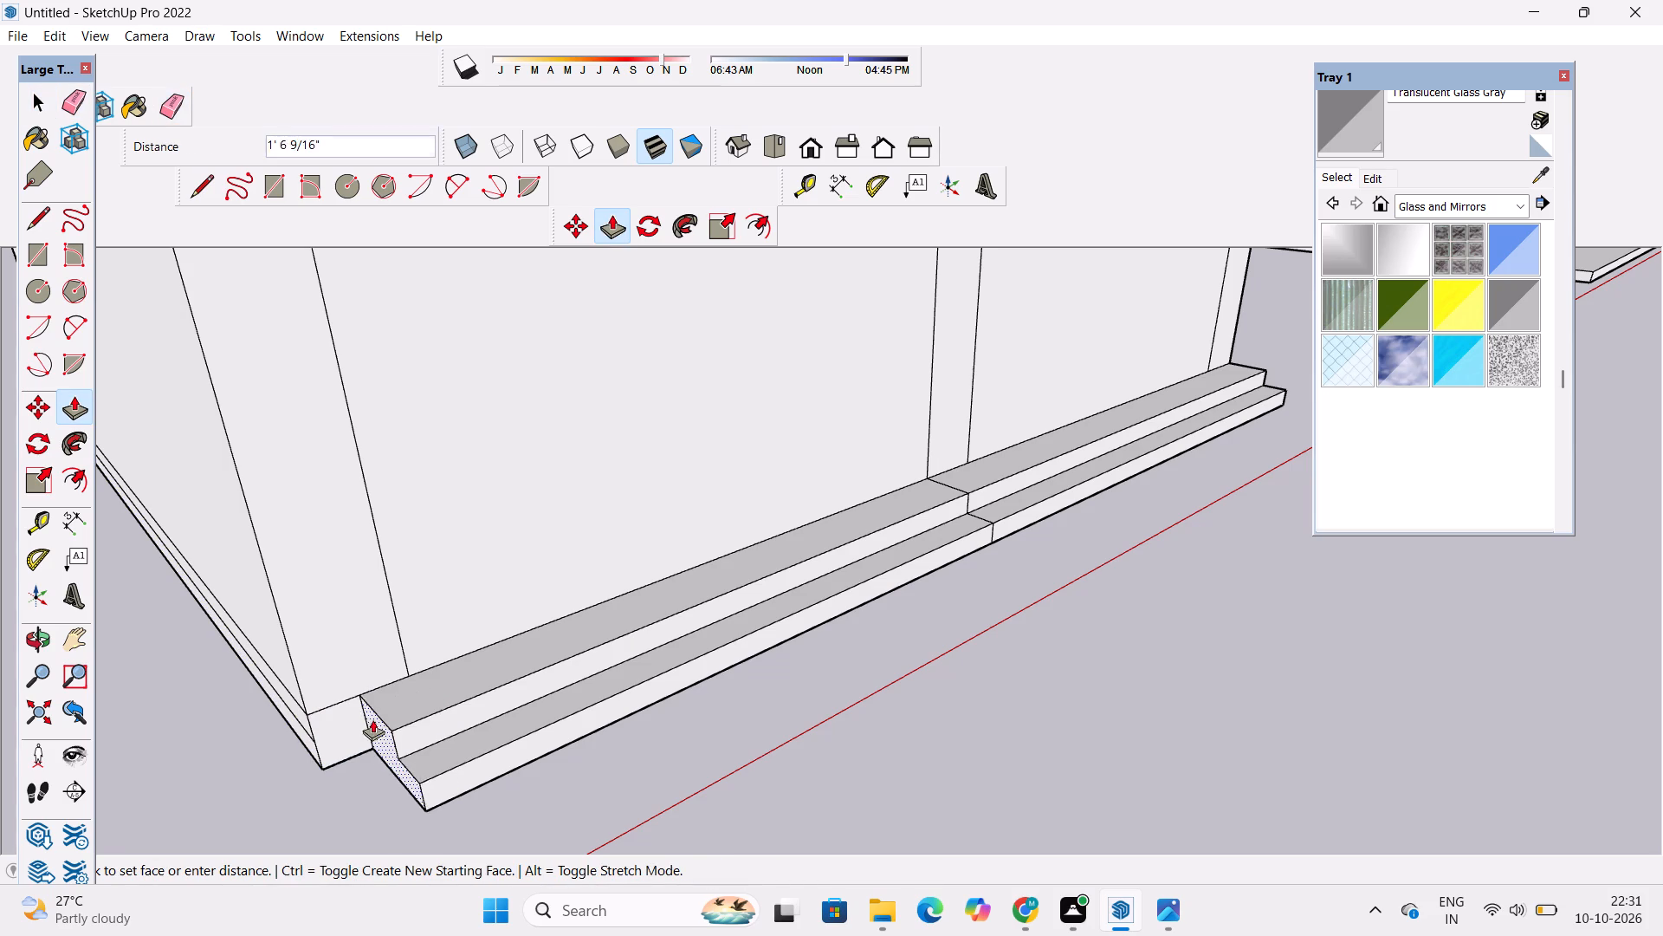
click(304, 706)
key(space)
Erase the seam lines across the treads and risers where the left and right step runs meet.
key(o)
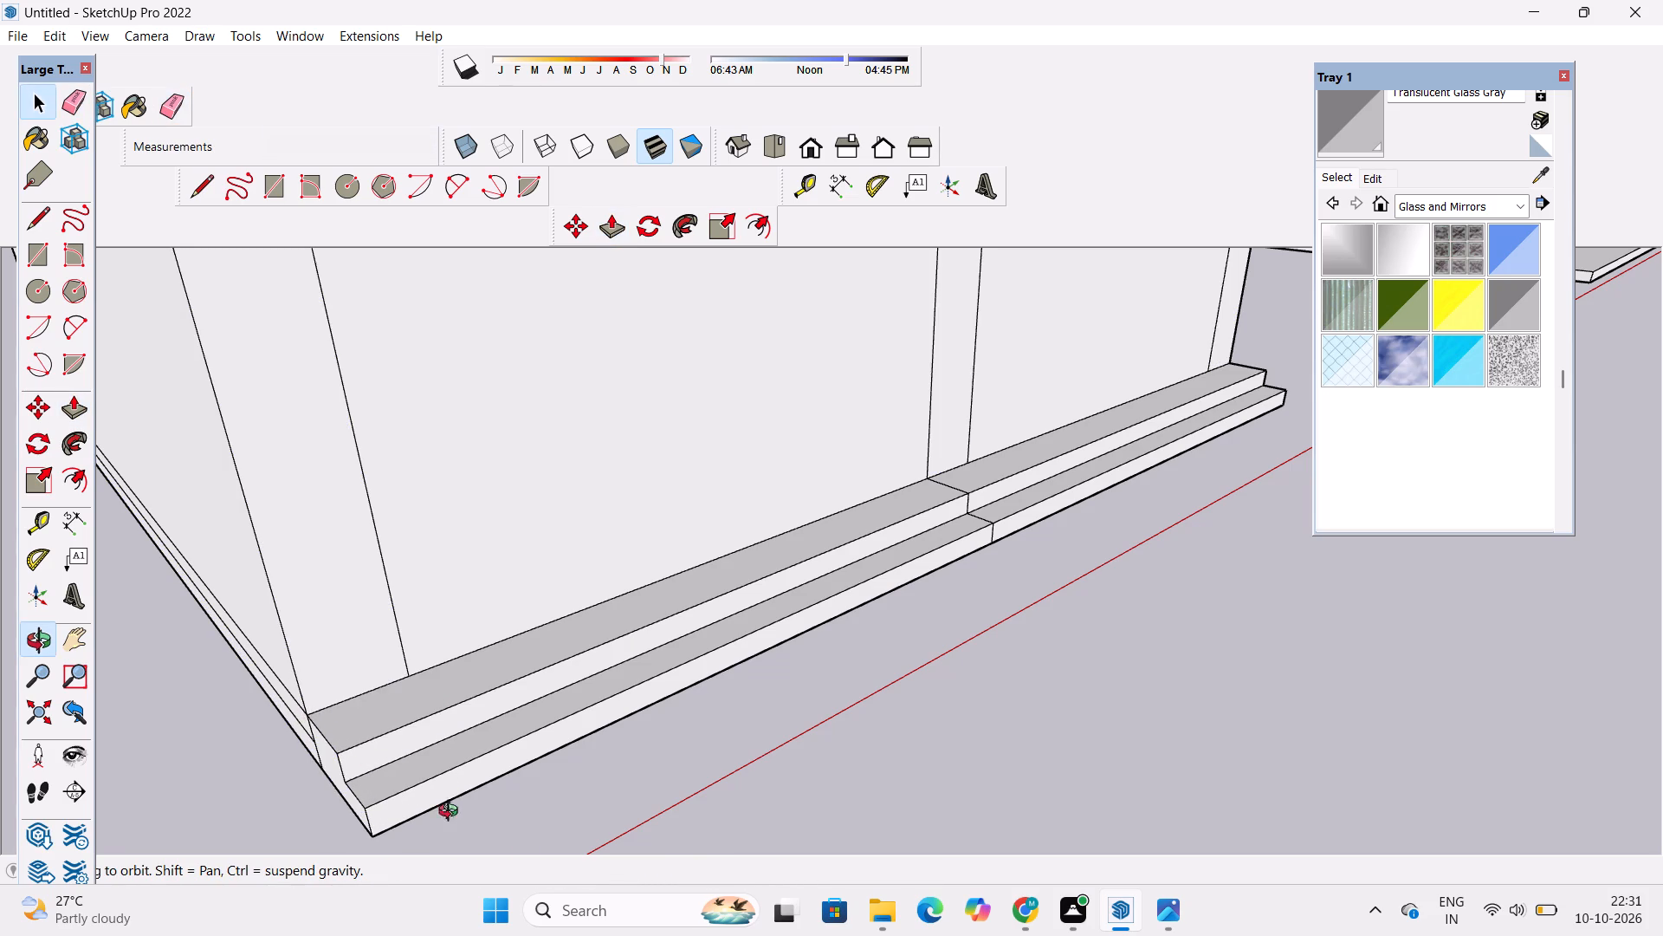
drag(531, 854, 399, 861)
shift+drag(946, 524, 886, 539)
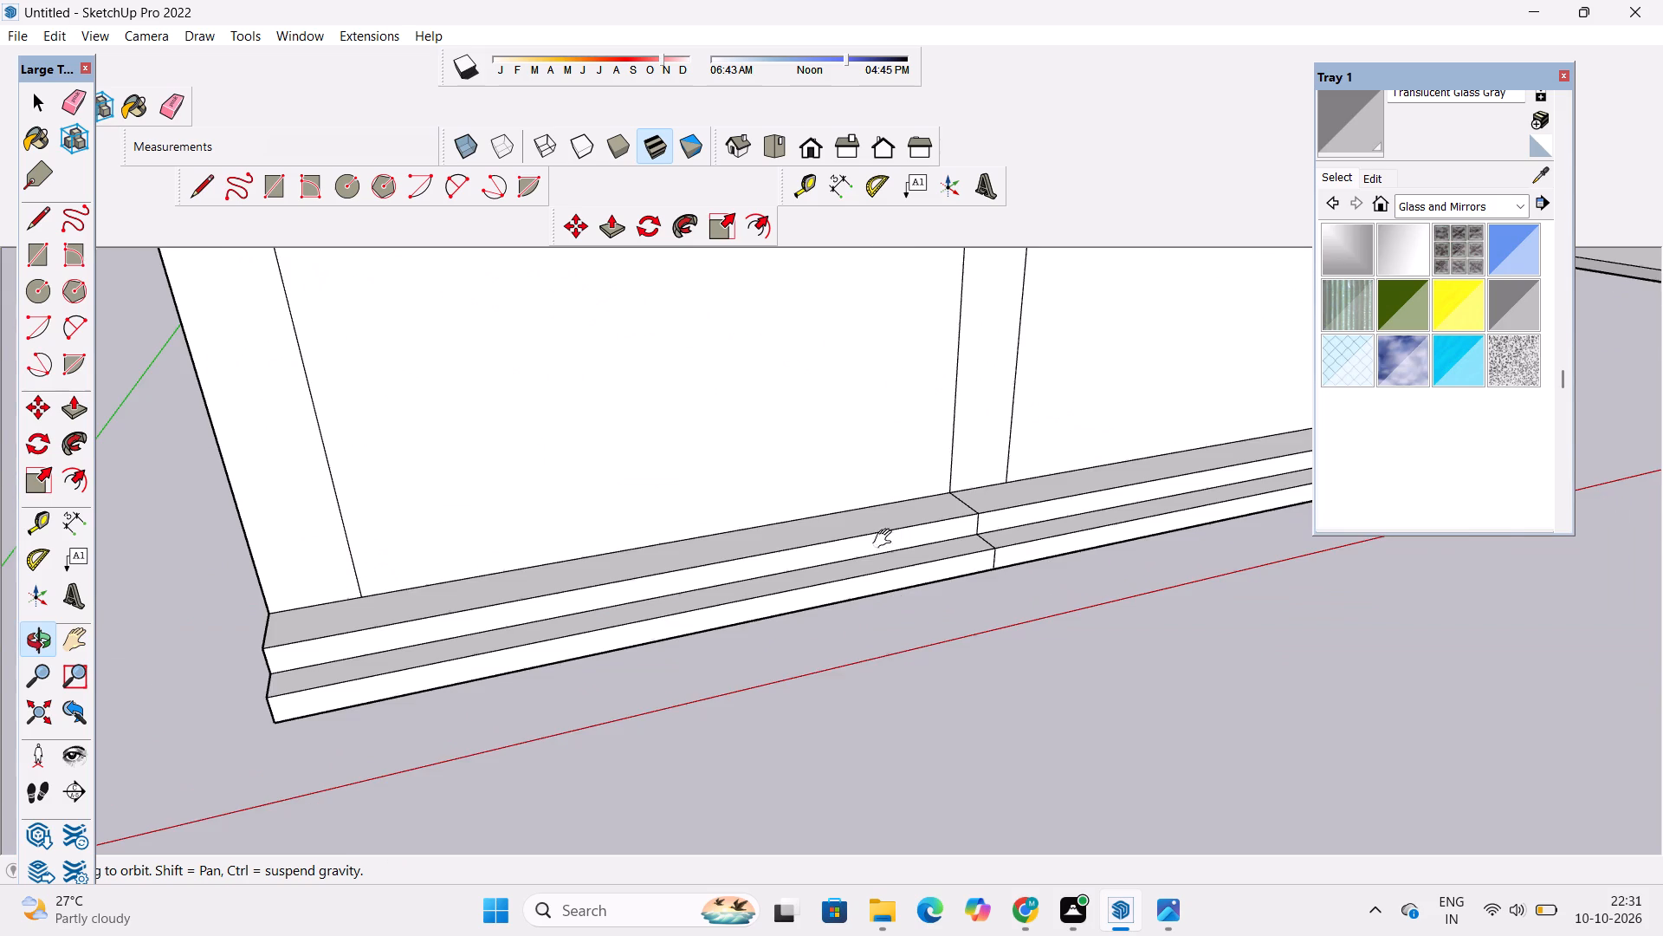
shift+drag(886, 539, 725, 624)
scroll(728, 622, up, 3)
drag(877, 650, 840, 654)
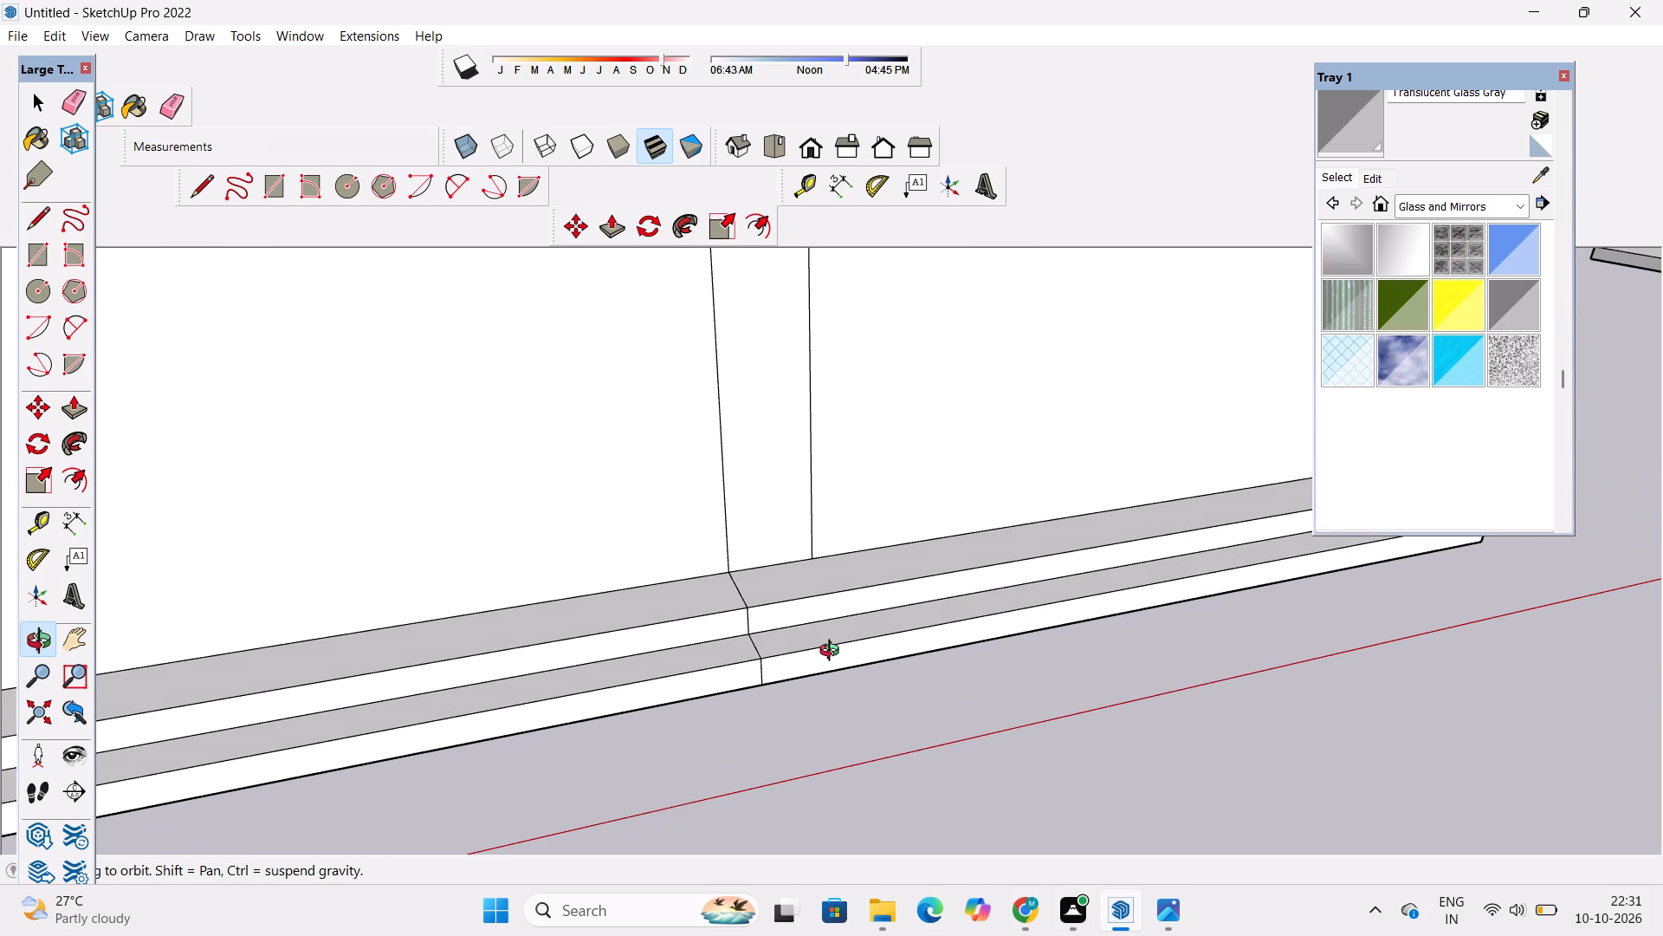
scroll(790, 641, up, 4)
scroll(740, 632, down, 6)
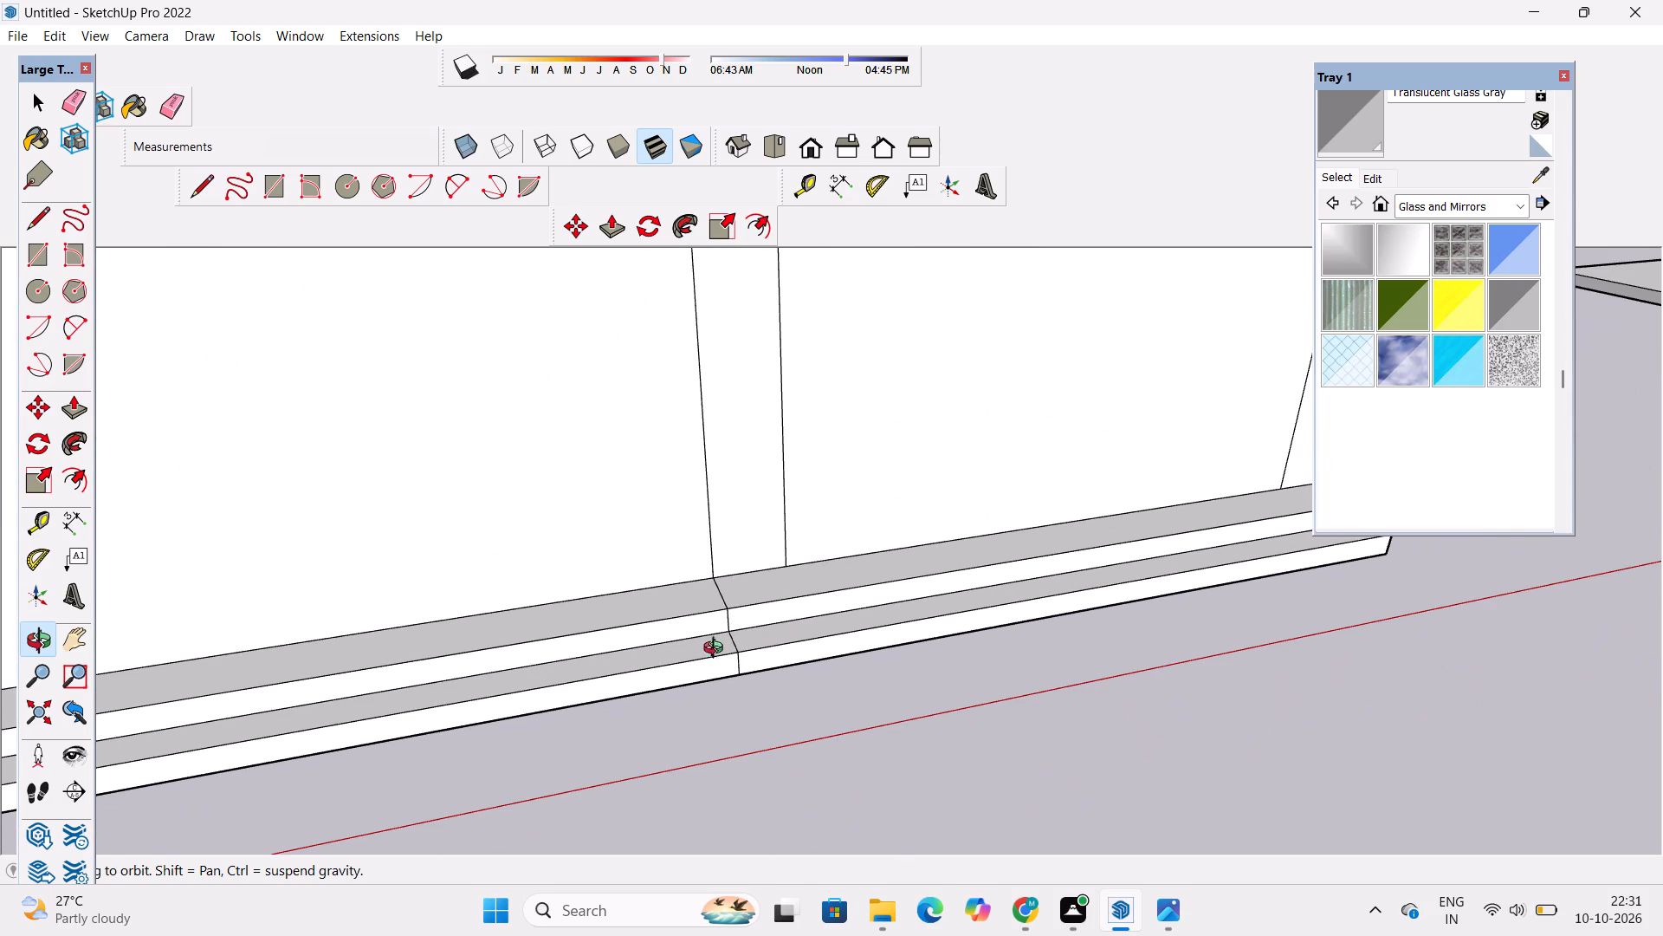
scroll(713, 660, up, 3)
scroll(713, 660, down, 2)
shift+drag(717, 647, 693, 695)
drag(634, 742, 529, 772)
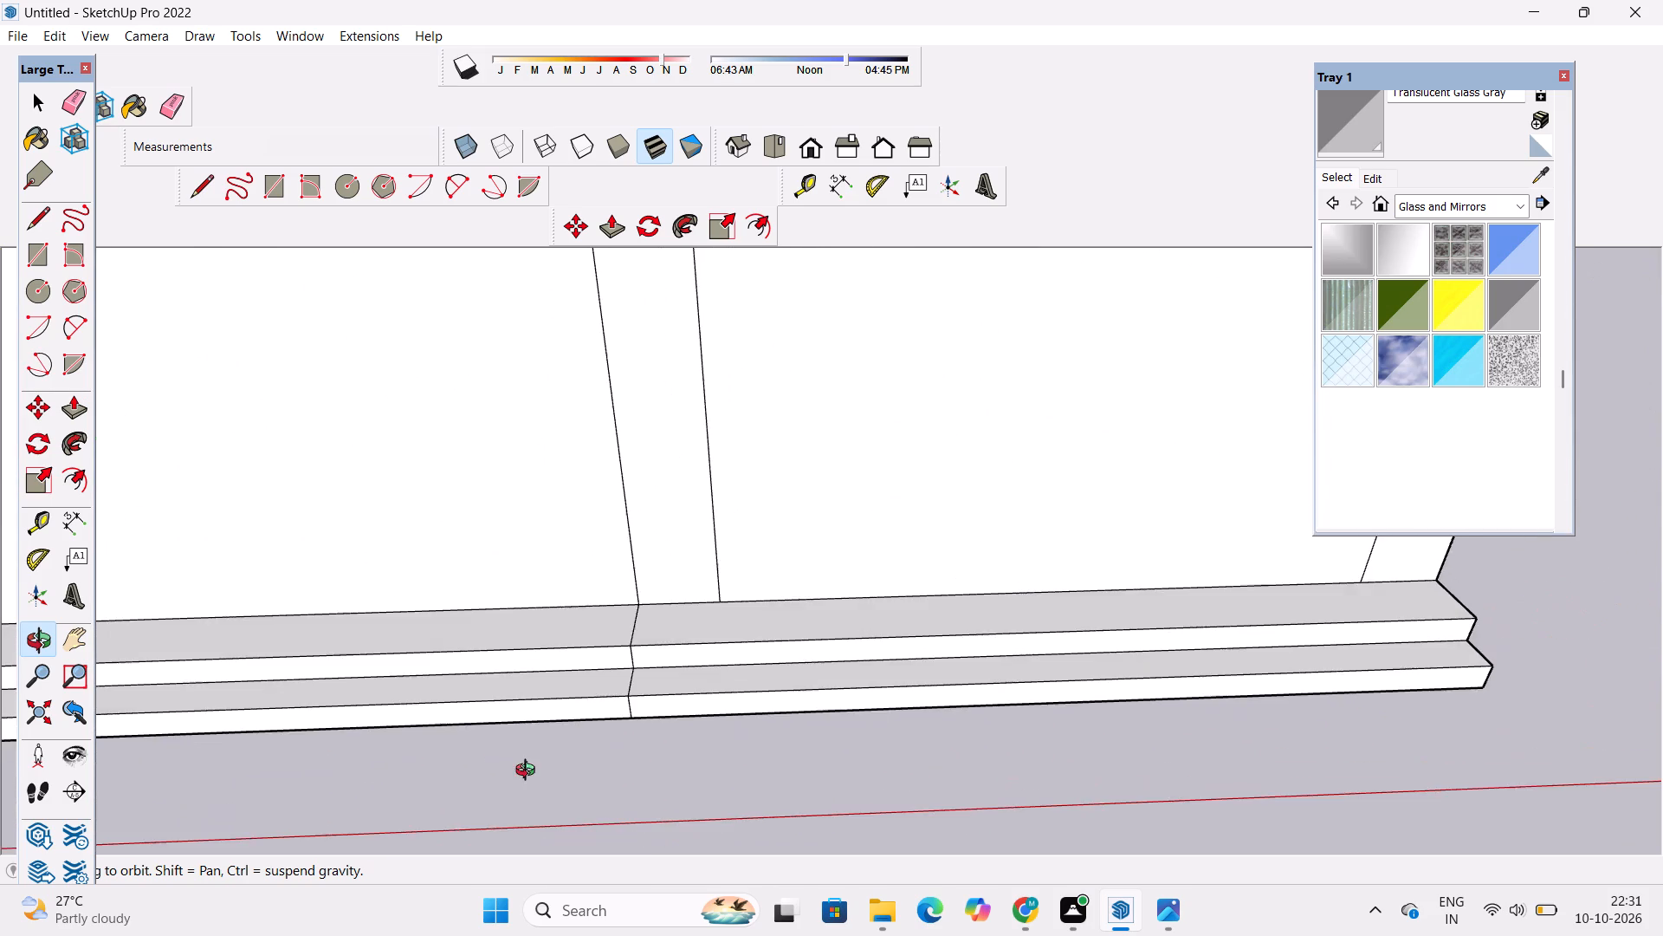
scroll(644, 663, down, 4)
shift+drag(644, 663, 644, 731)
drag(665, 750, 819, 738)
scroll(766, 732, down, 3)
shift+drag(761, 734, 741, 767)
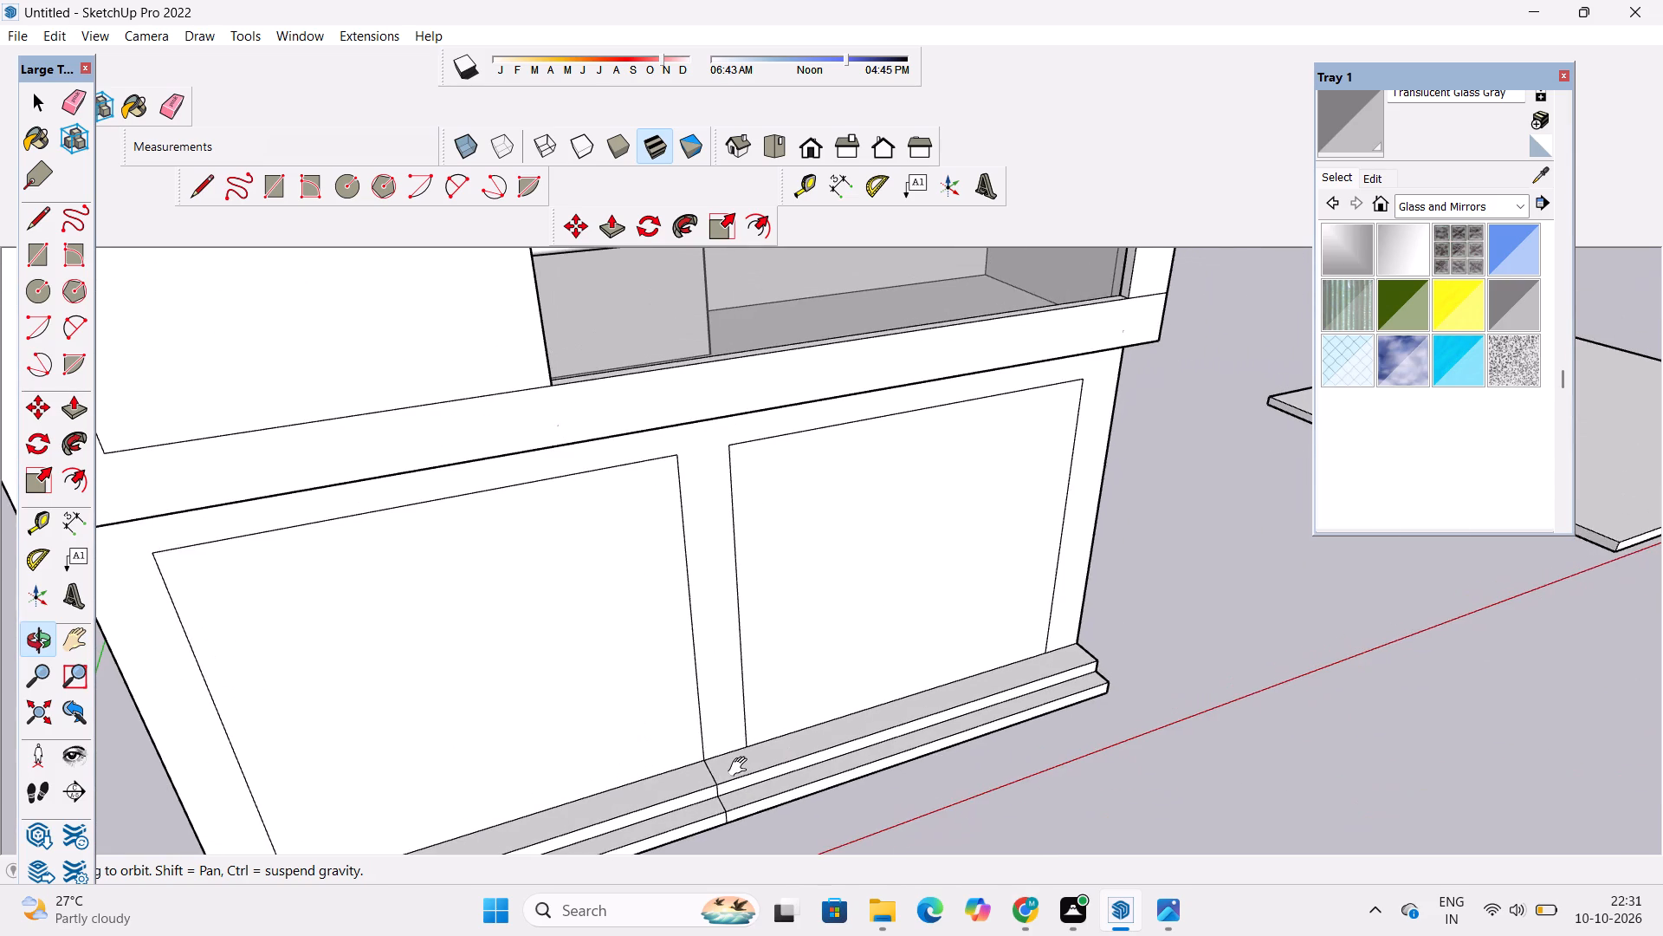
drag(741, 767, 717, 777)
drag(707, 783, 683, 769)
key(e)
drag(699, 770, 637, 800)
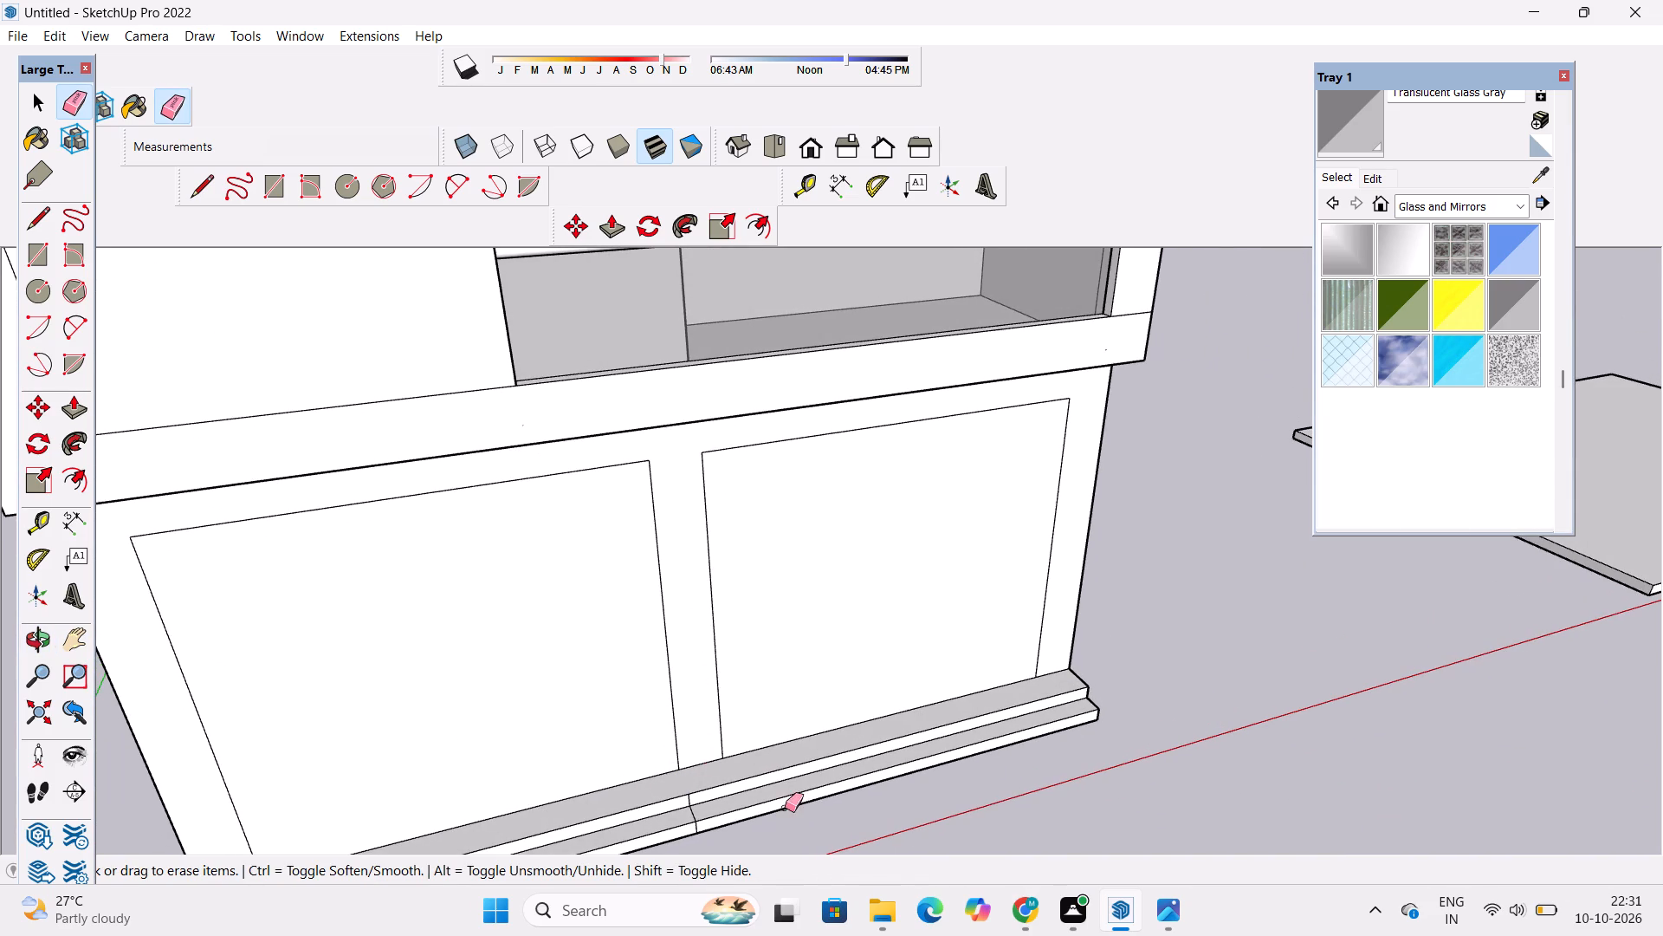
drag(685, 806, 662, 814)
scroll(679, 796, up, 9)
key(ctrl+z)
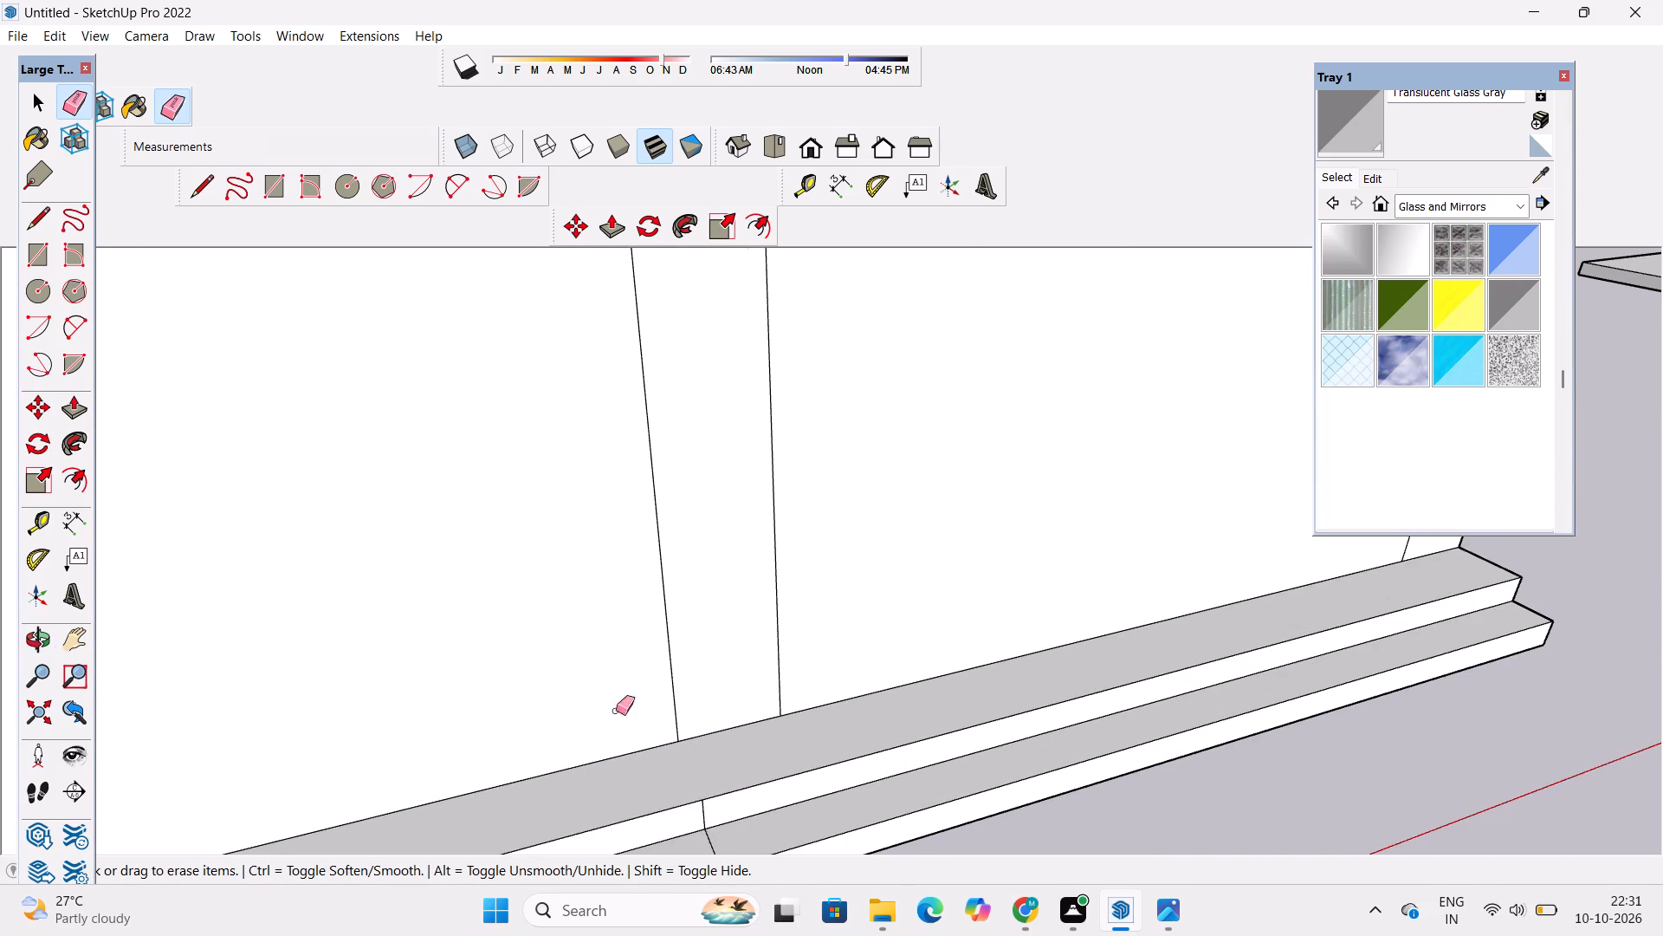
scroll(616, 711, down, 7)
scroll(705, 793, up, 14)
drag(627, 764, 618, 791)
click(611, 720)
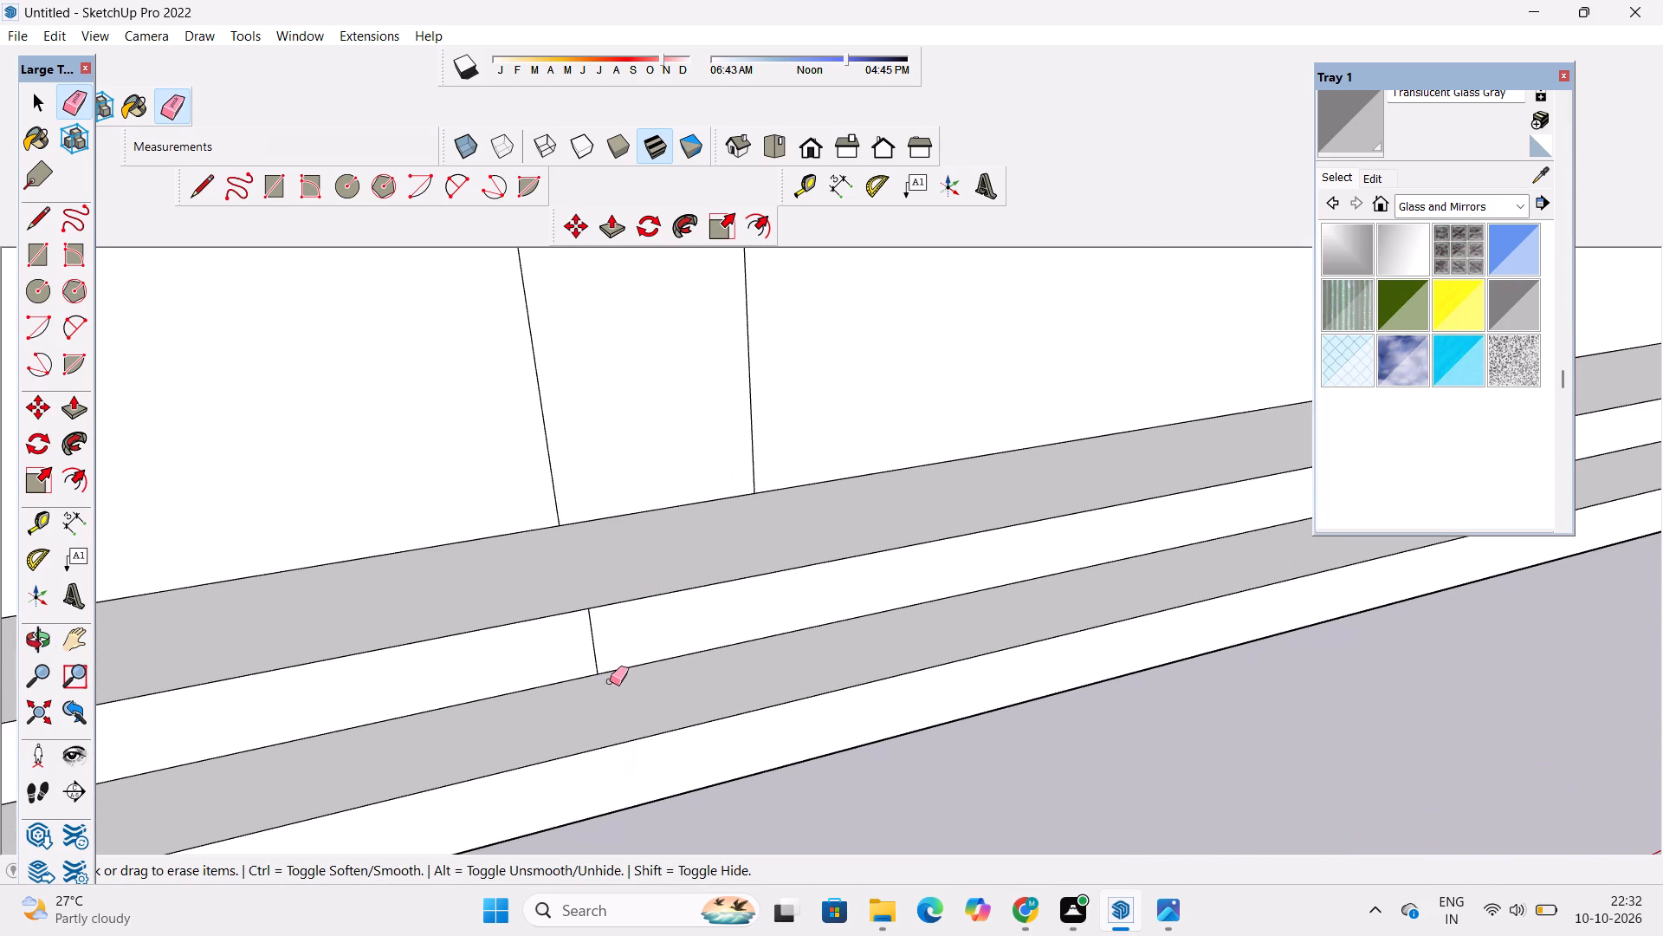
drag(603, 640, 591, 650)
key(space)
Examine the full-width entrance steps and the building's front facade above them.
text(o)
scroll(590, 650, down, 5)
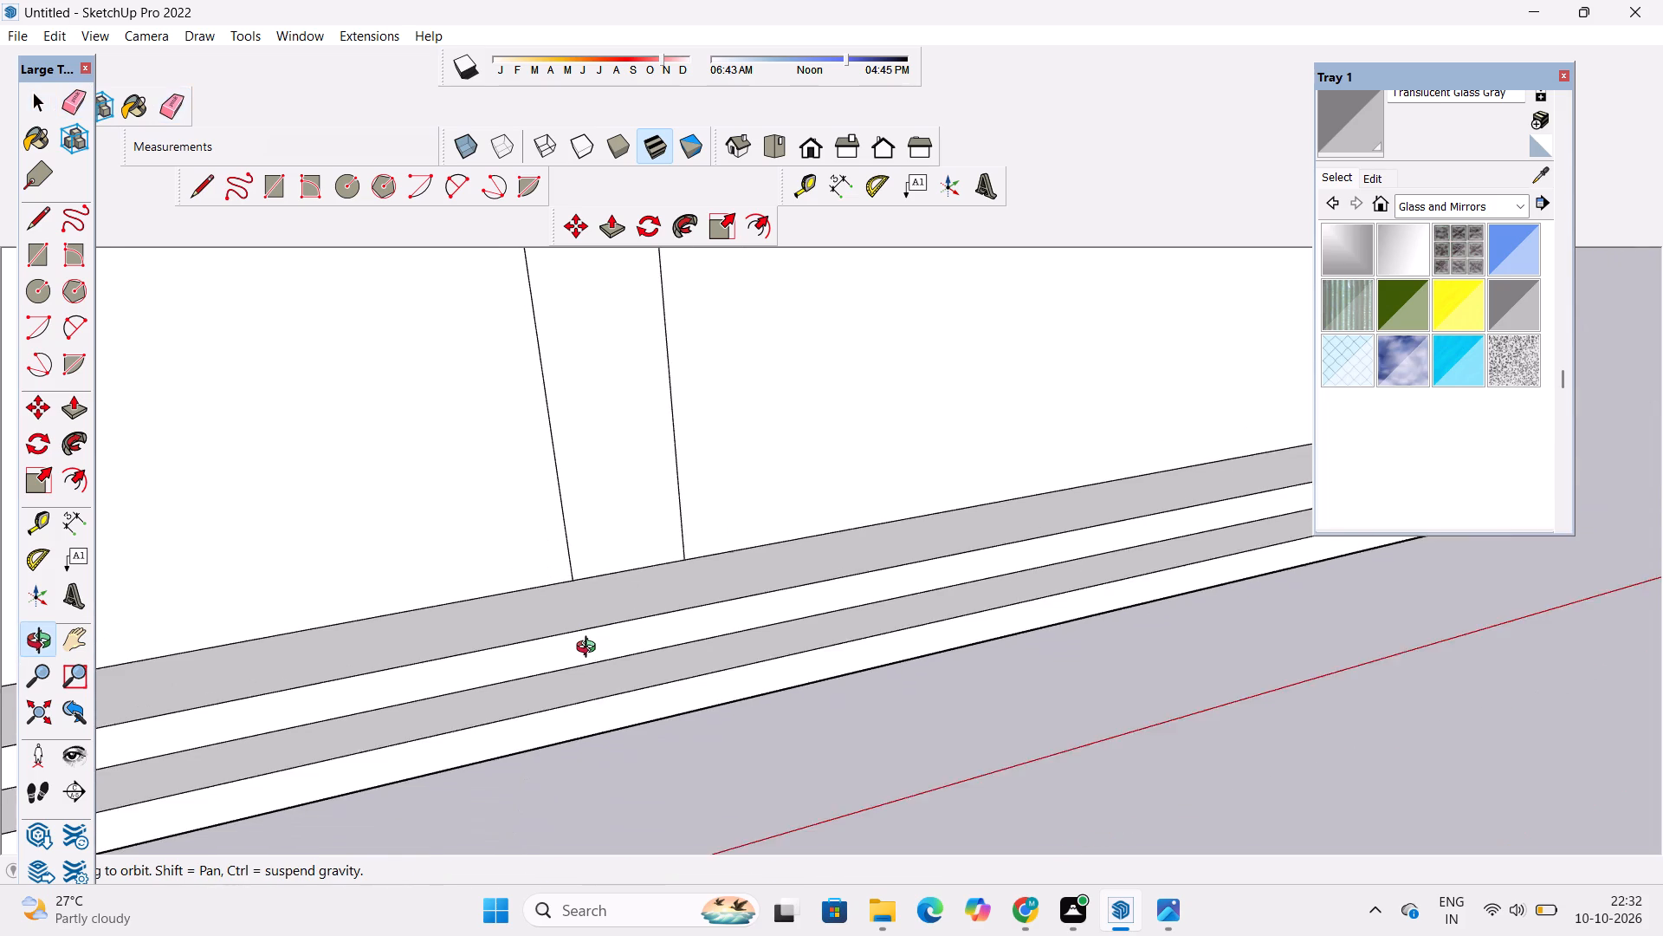
scroll(590, 649, down, 7)
drag(646, 759, 576, 702)
scroll(552, 674, down, 7)
shift+drag(558, 656, 797, 794)
shift+drag(670, 690, 653, 733)
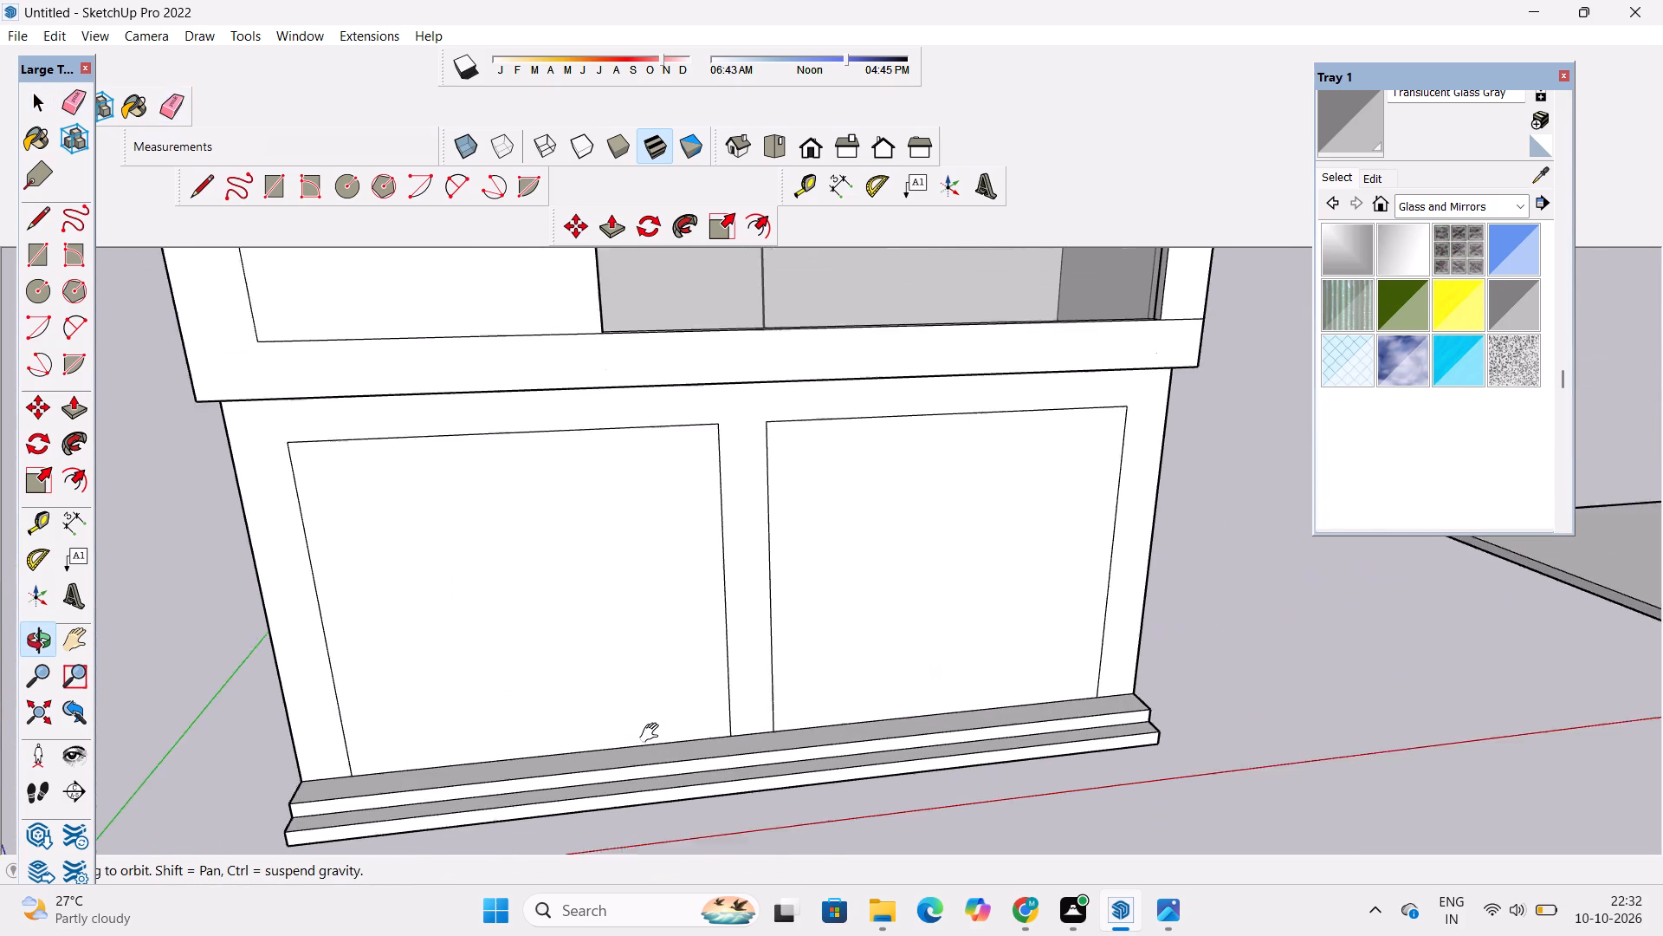
shift+drag(653, 733, 646, 750)
scroll(635, 733, down, 3)
shift+drag(635, 729, 646, 777)
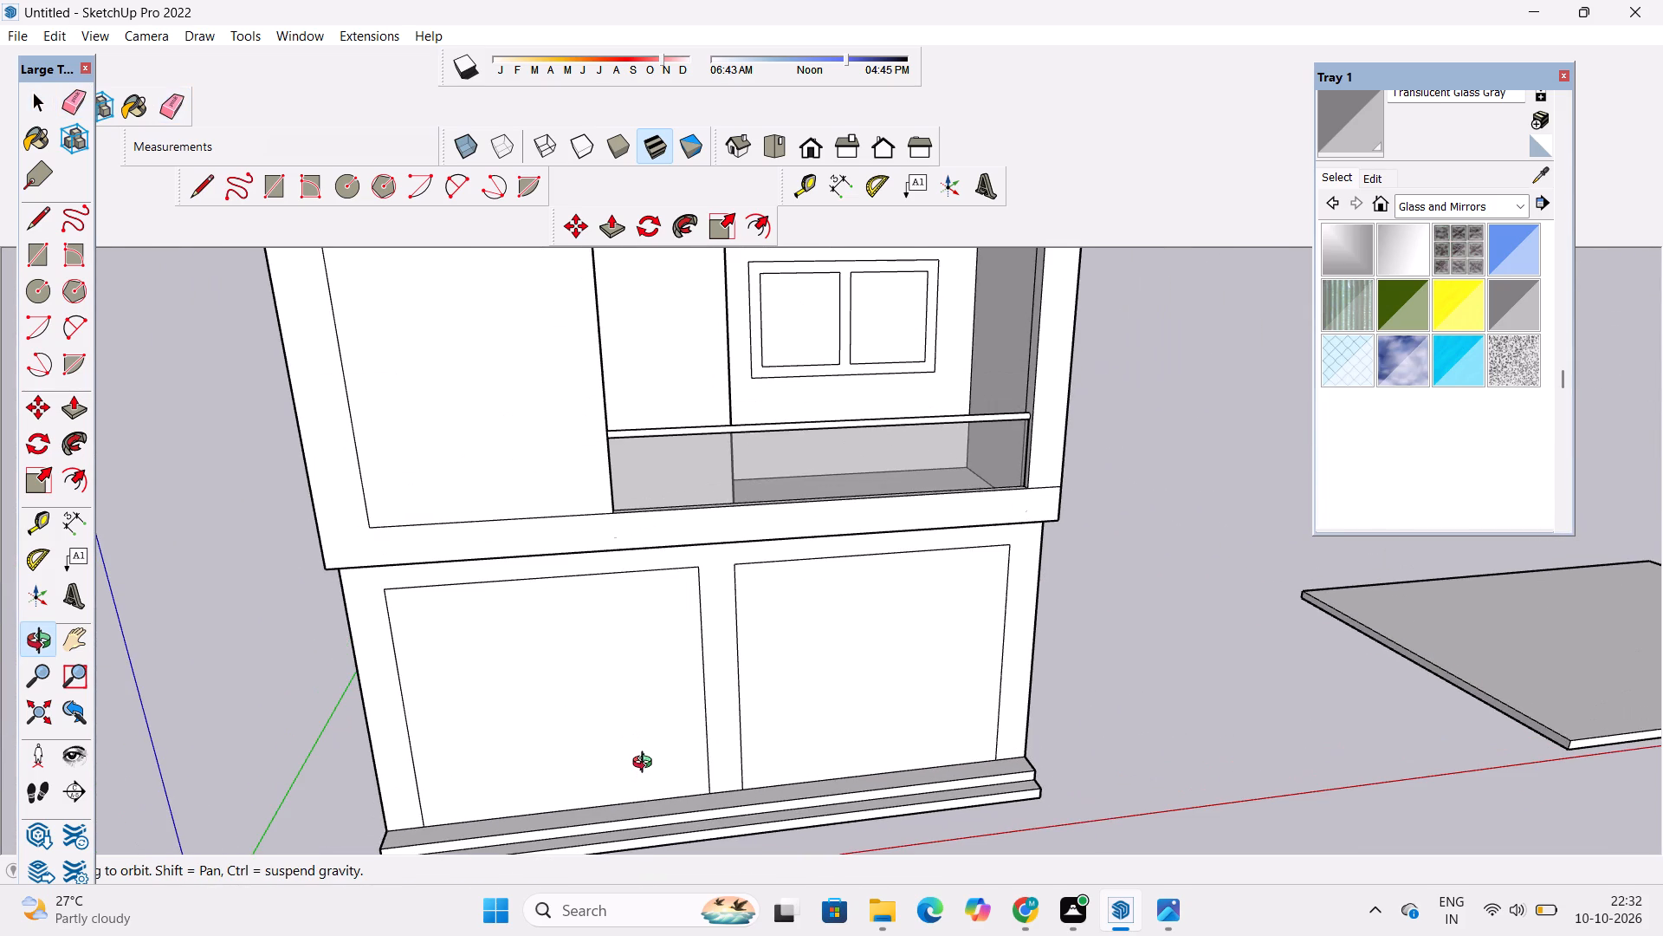
shift+drag(627, 742, 599, 741)
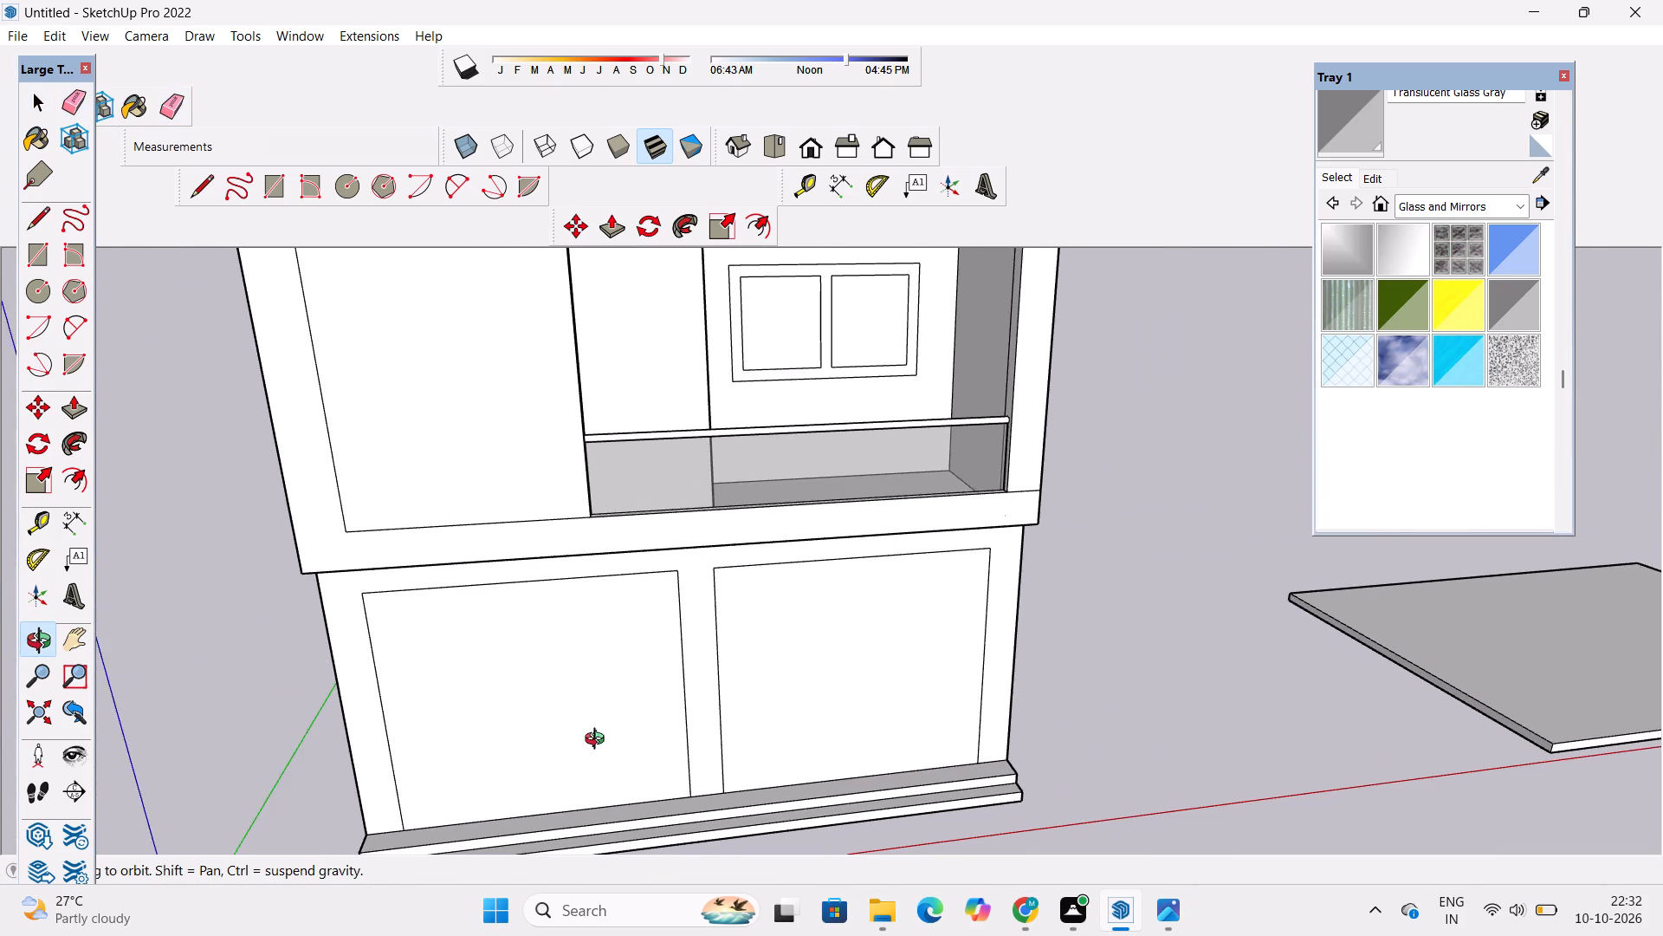
scroll(599, 741, down, 2)
drag(626, 774, 642, 793)
drag(642, 793, 629, 767)
click(628, 766)
shift+drag(615, 748, 626, 787)
scroll(586, 761, up, 2)
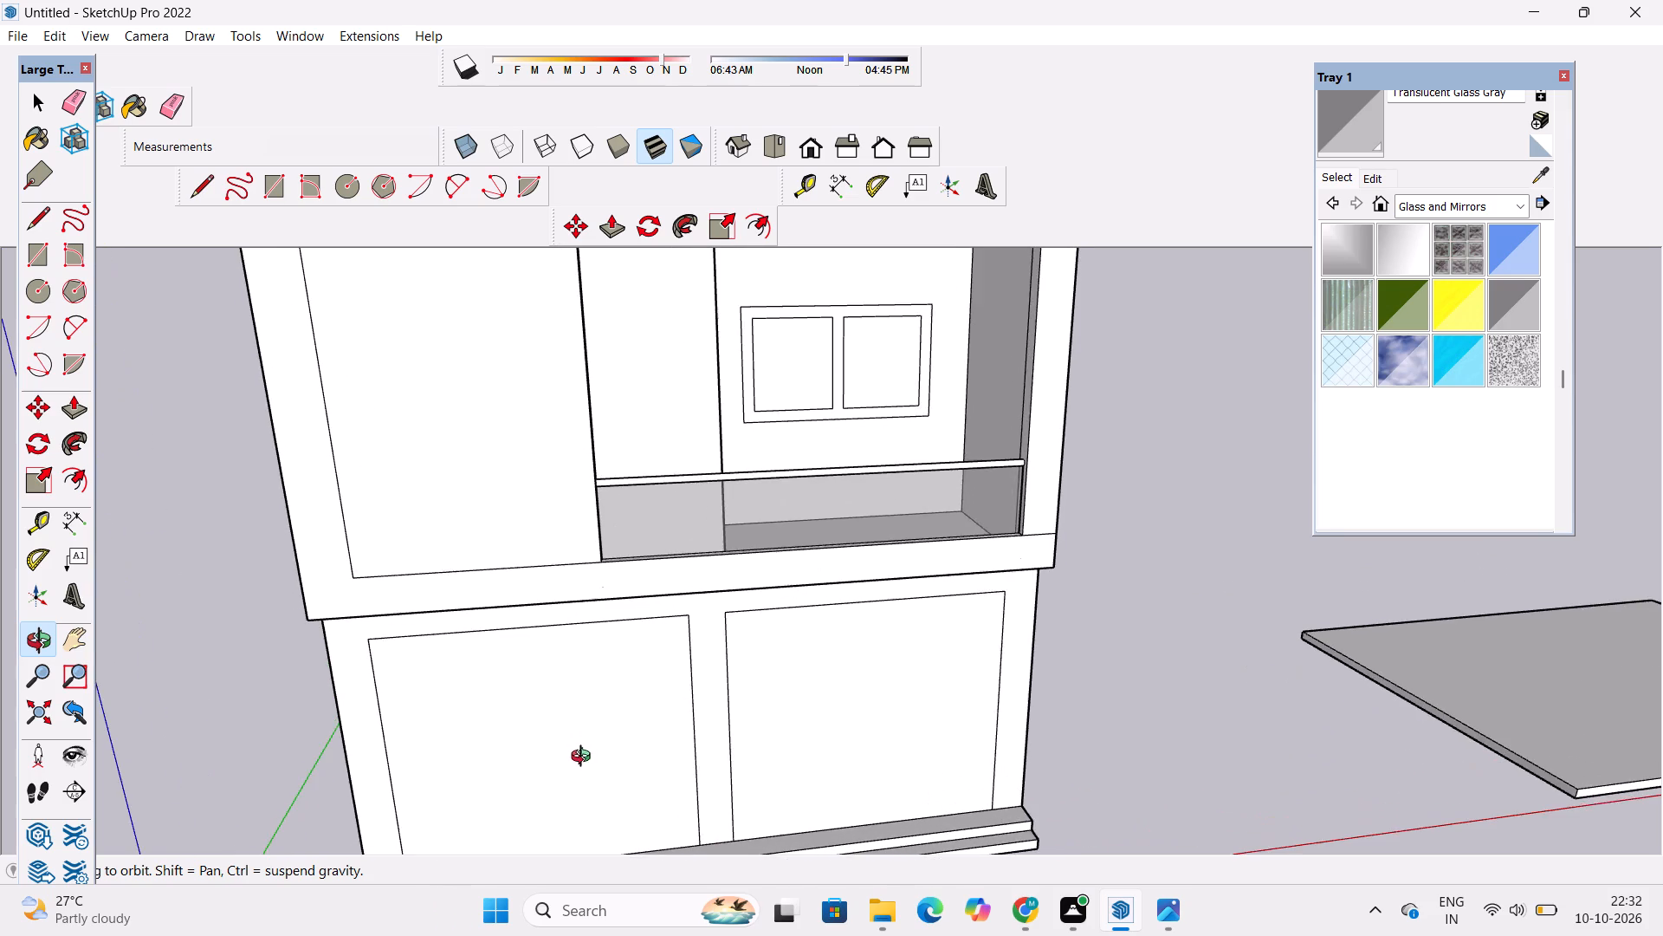
scroll(586, 751, down, 4)
drag(602, 764, 552, 735)
shift+drag(549, 733, 584, 767)
drag(584, 767, 533, 745)
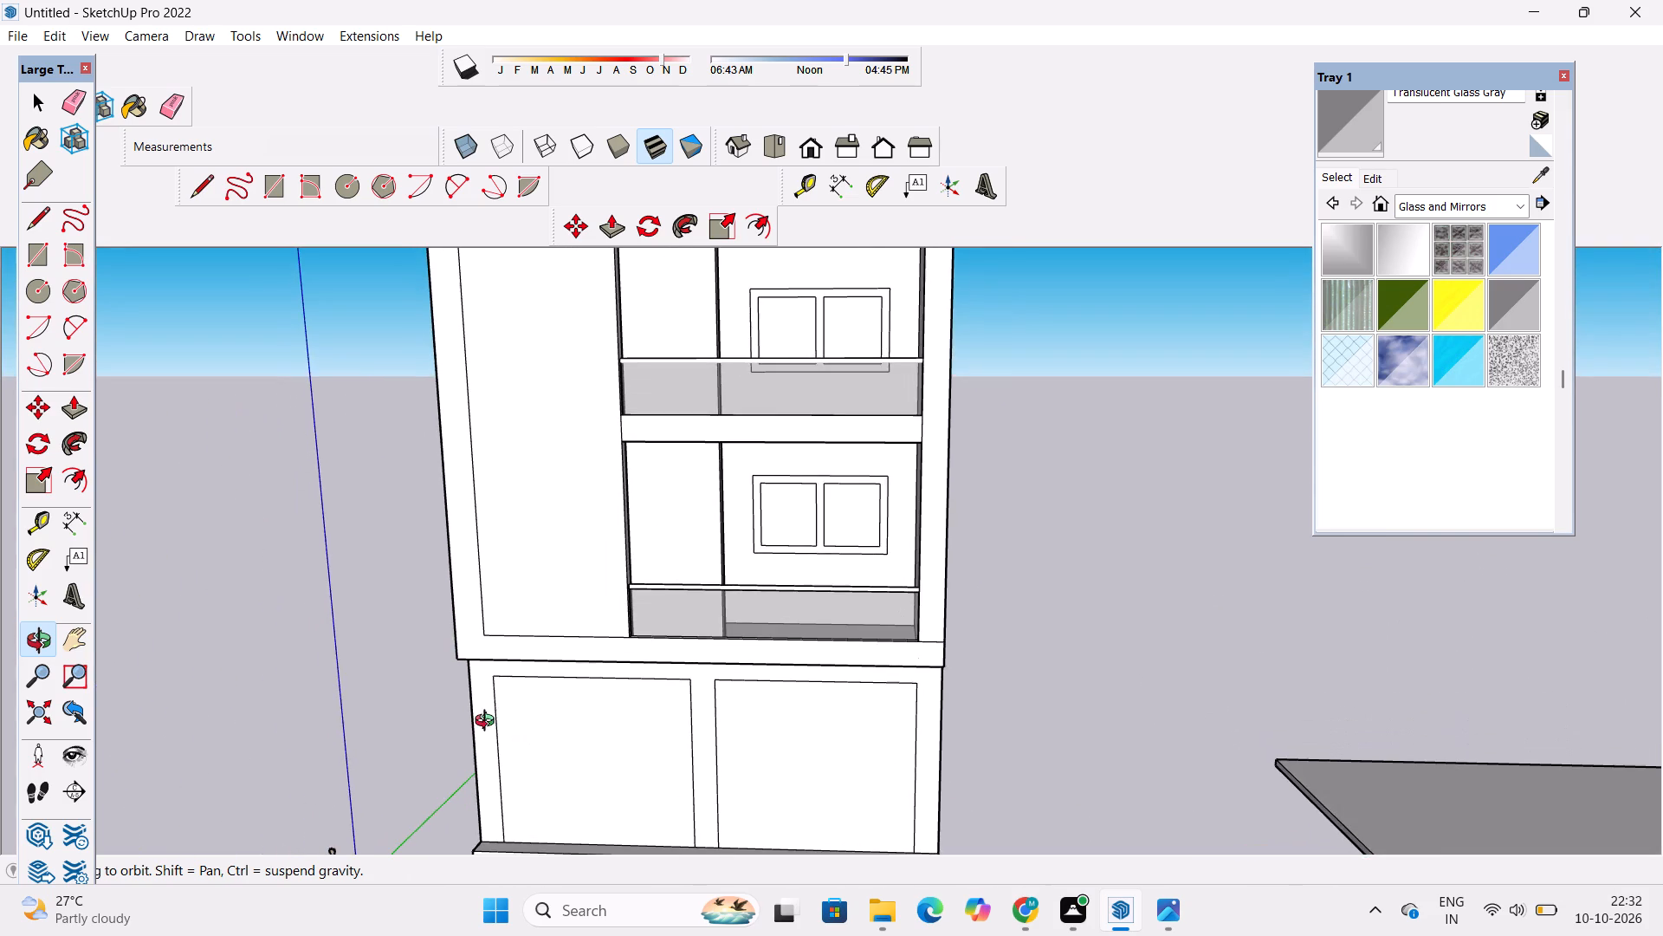
Place a horizontal guide 6' below the top edge of the left ground-floor front opening outline.
scroll(489, 723, up, 1)
drag(510, 751, 563, 741)
drag(566, 736, 567, 774)
shift+drag(567, 774, 585, 647)
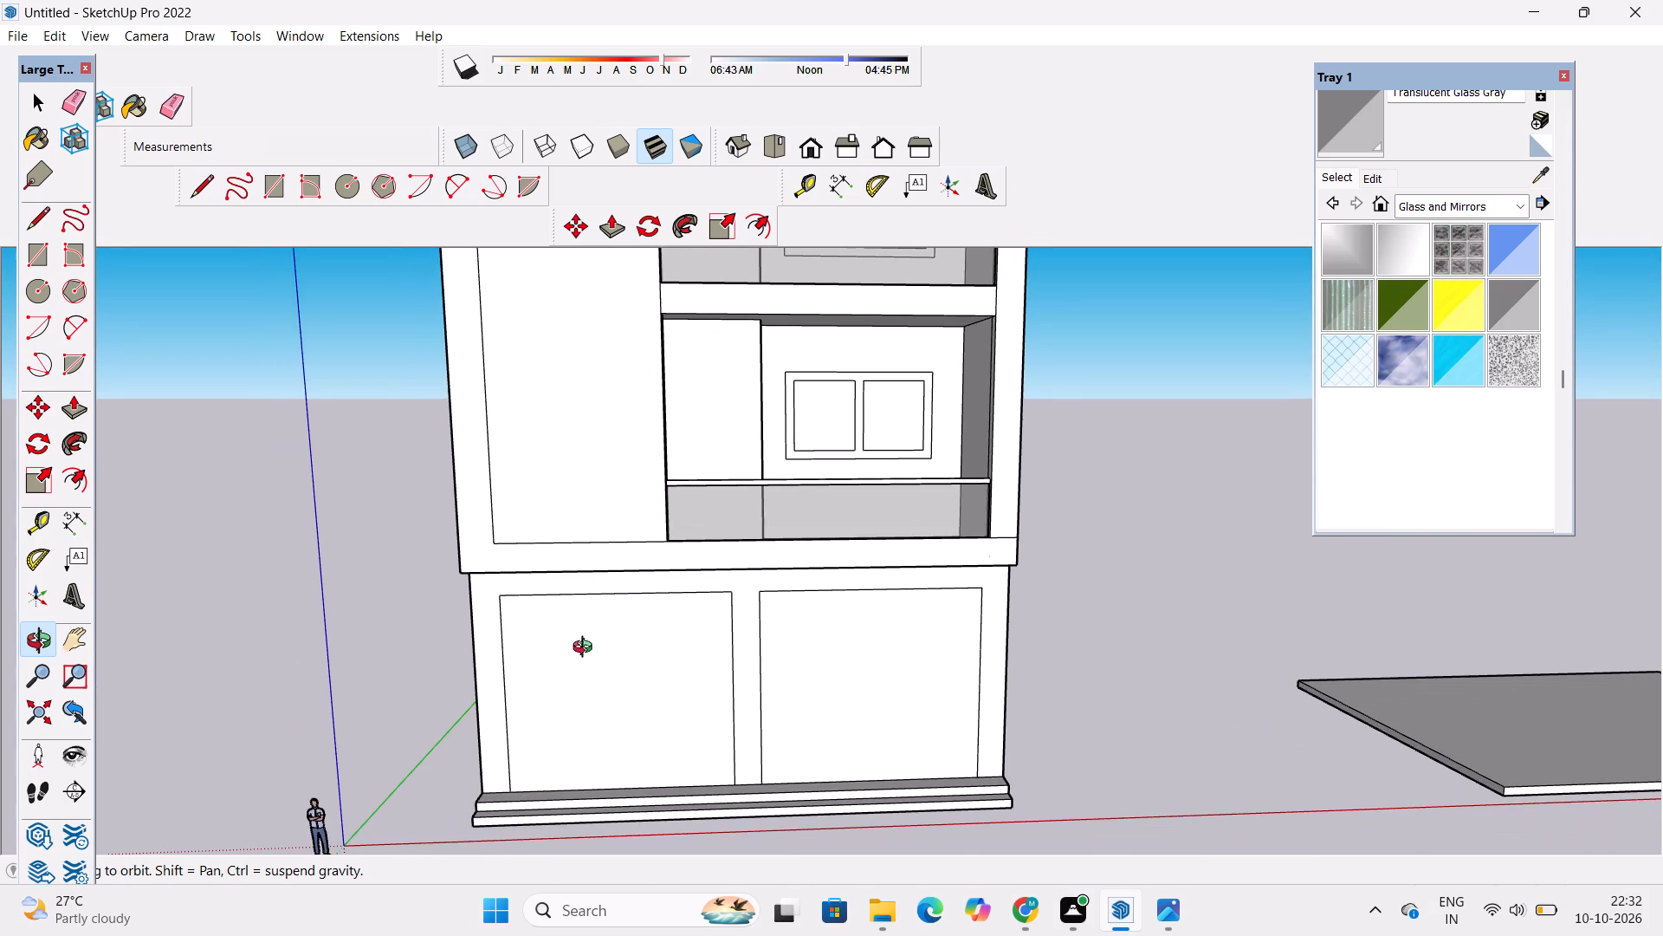
key(t)
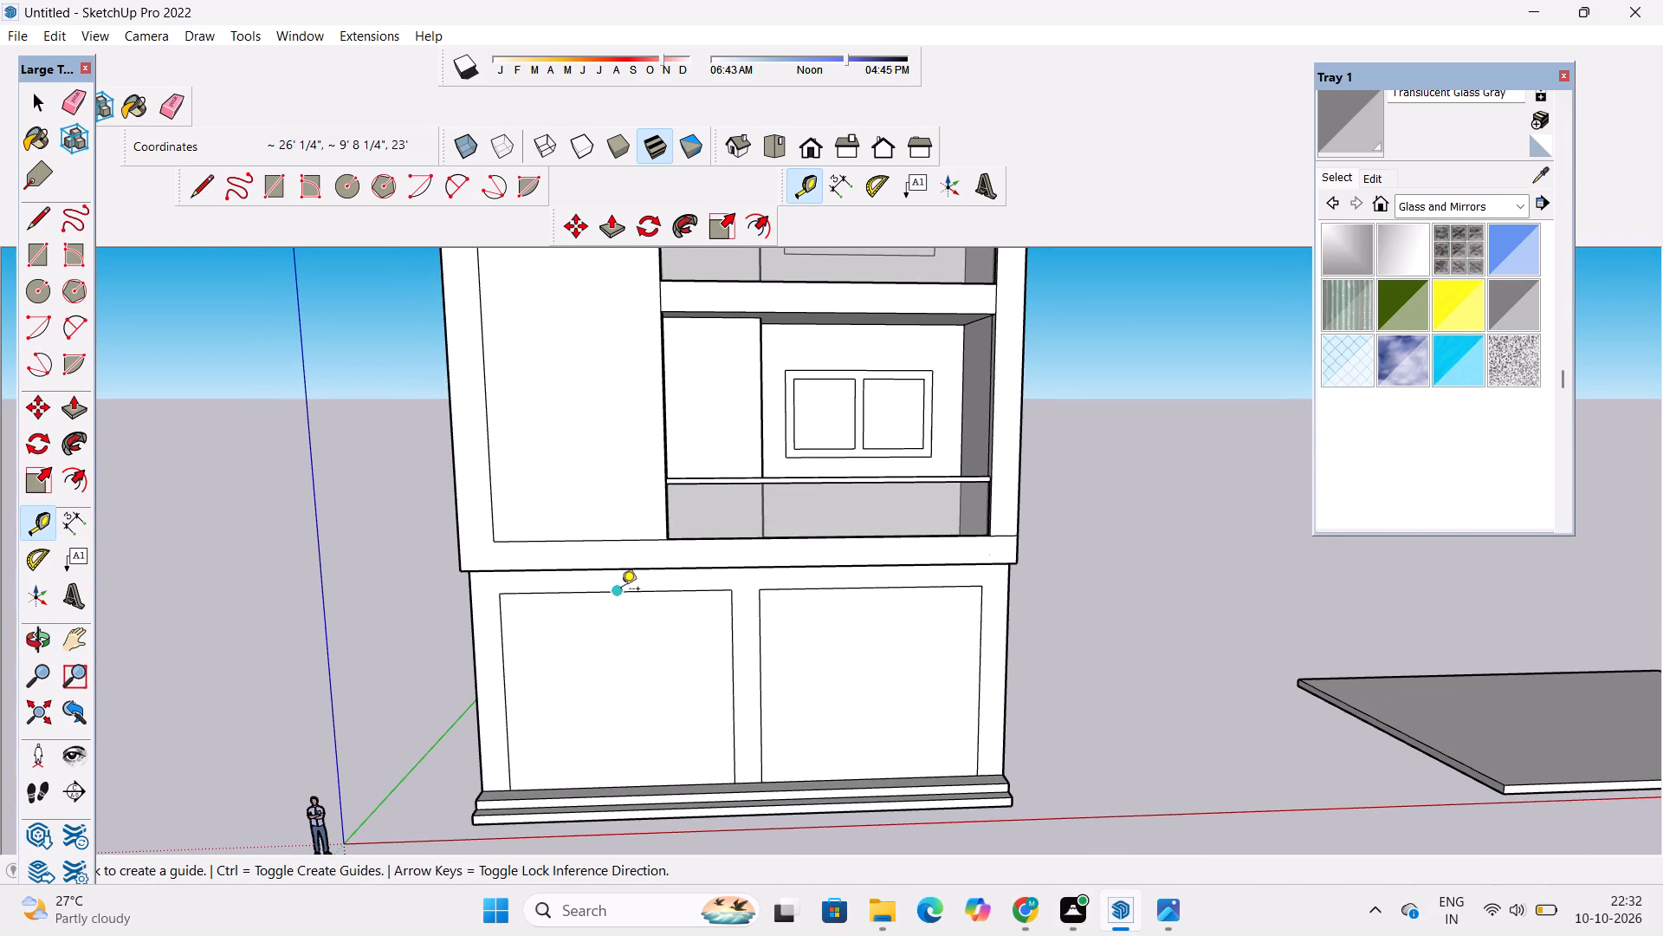
click(618, 593)
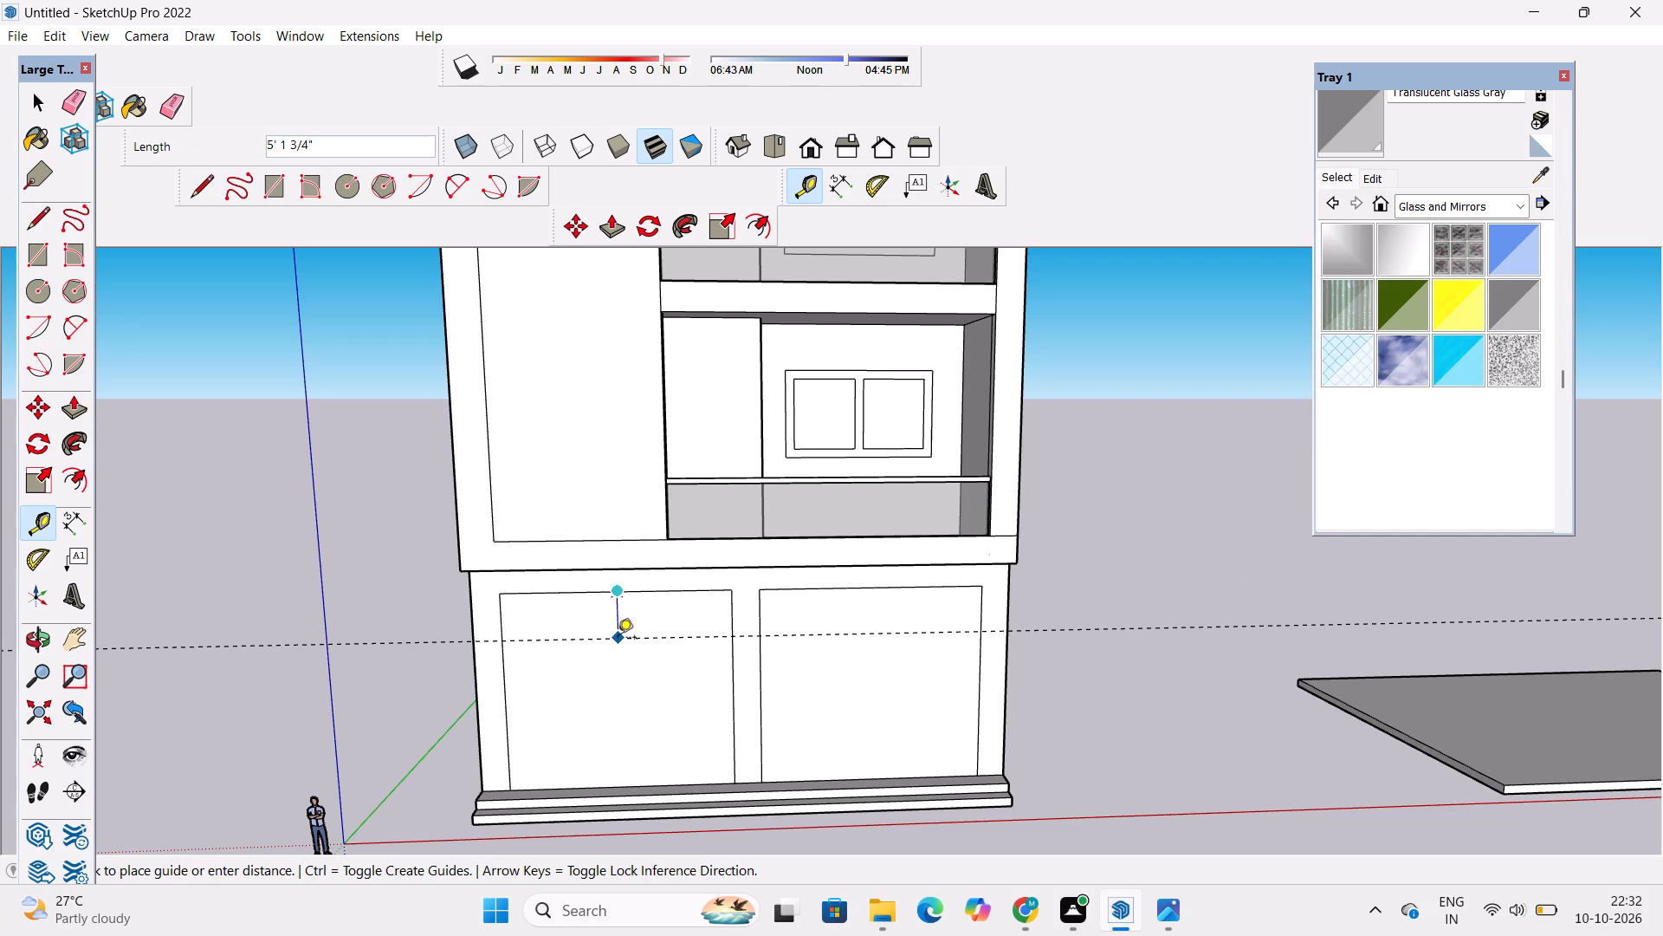
key(6)
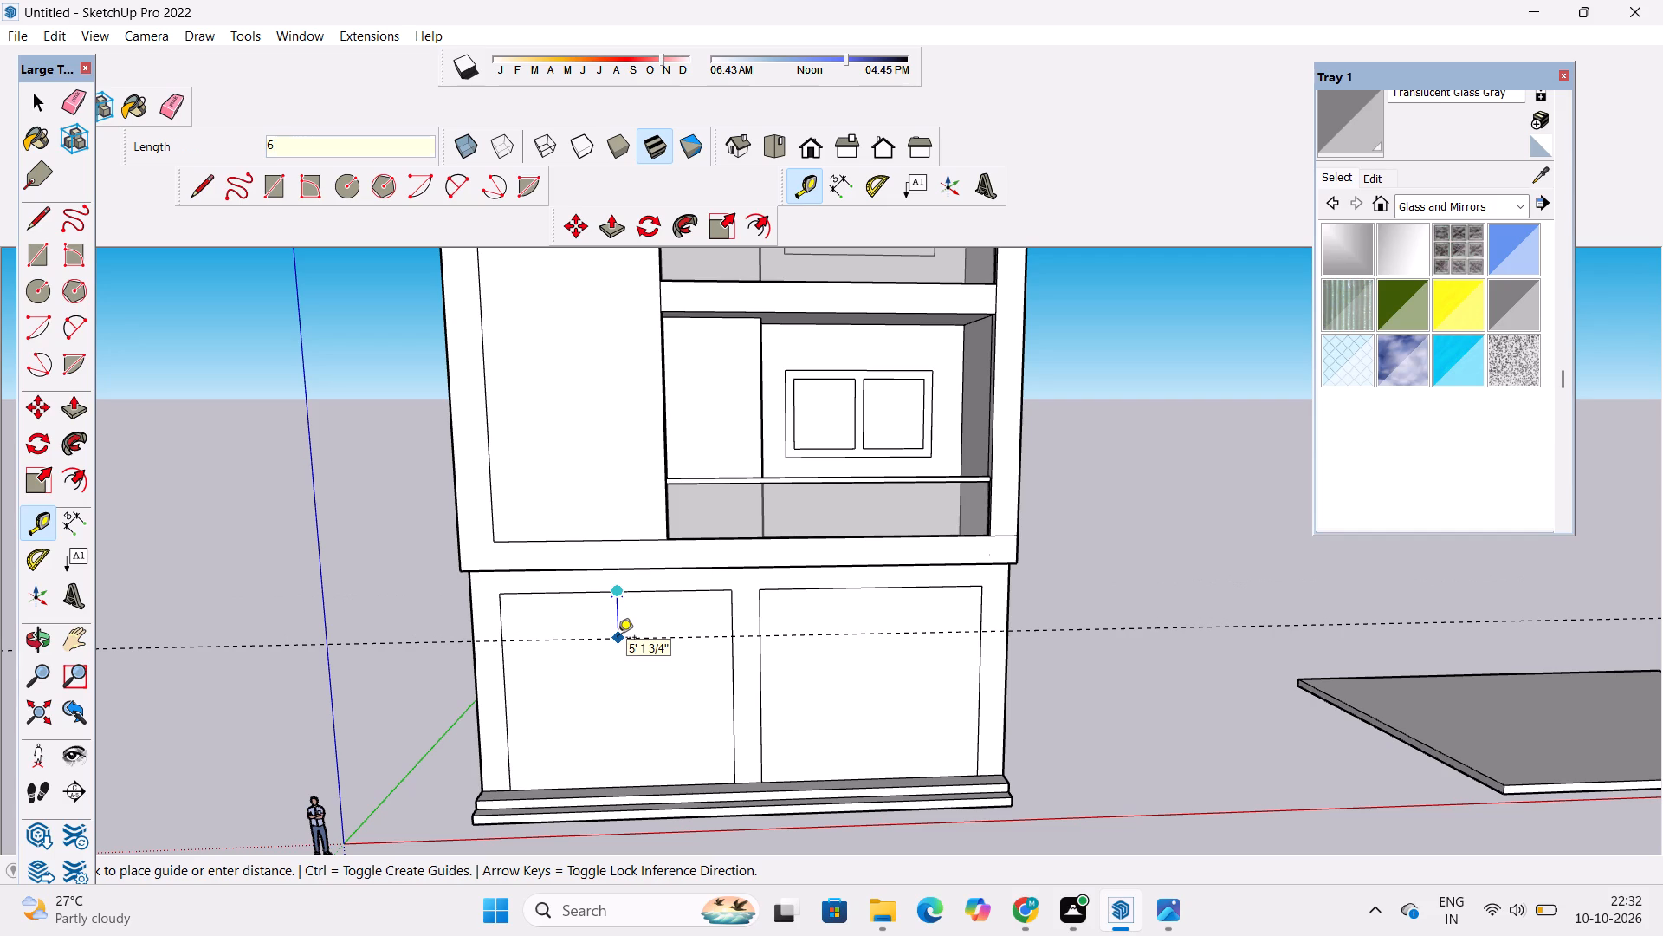
key(apostrophe)
key(Return)
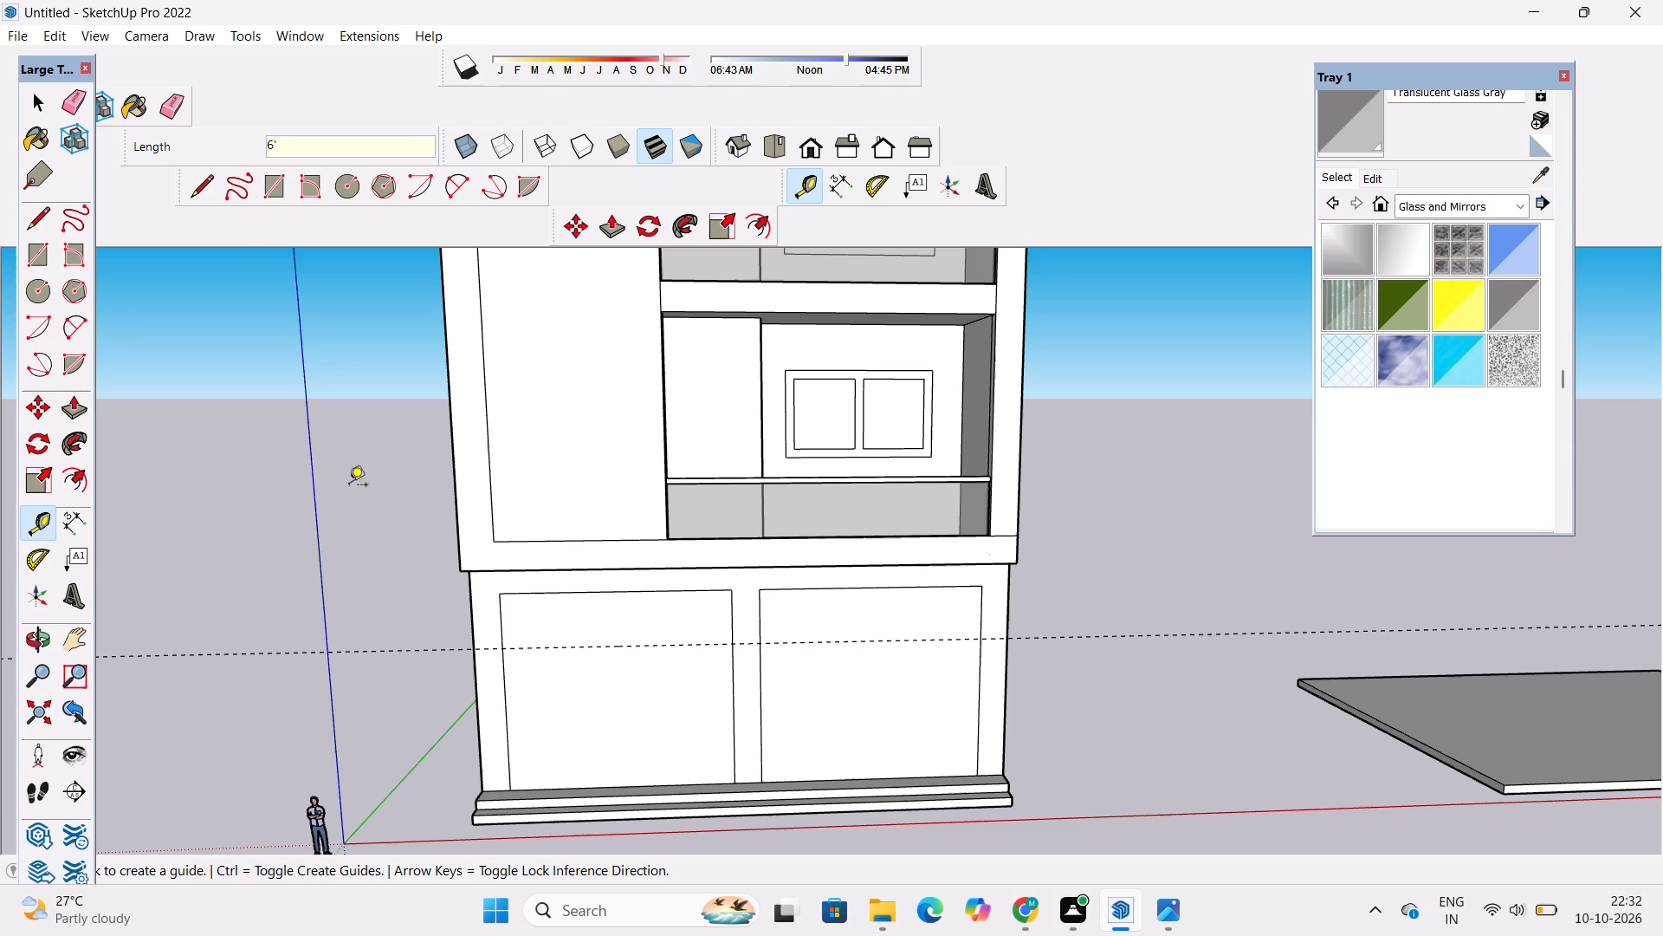
Draw a horizontal line along the guide across each ground-floor opening outline, dividing both into upper and lower panels.
click(201, 197)
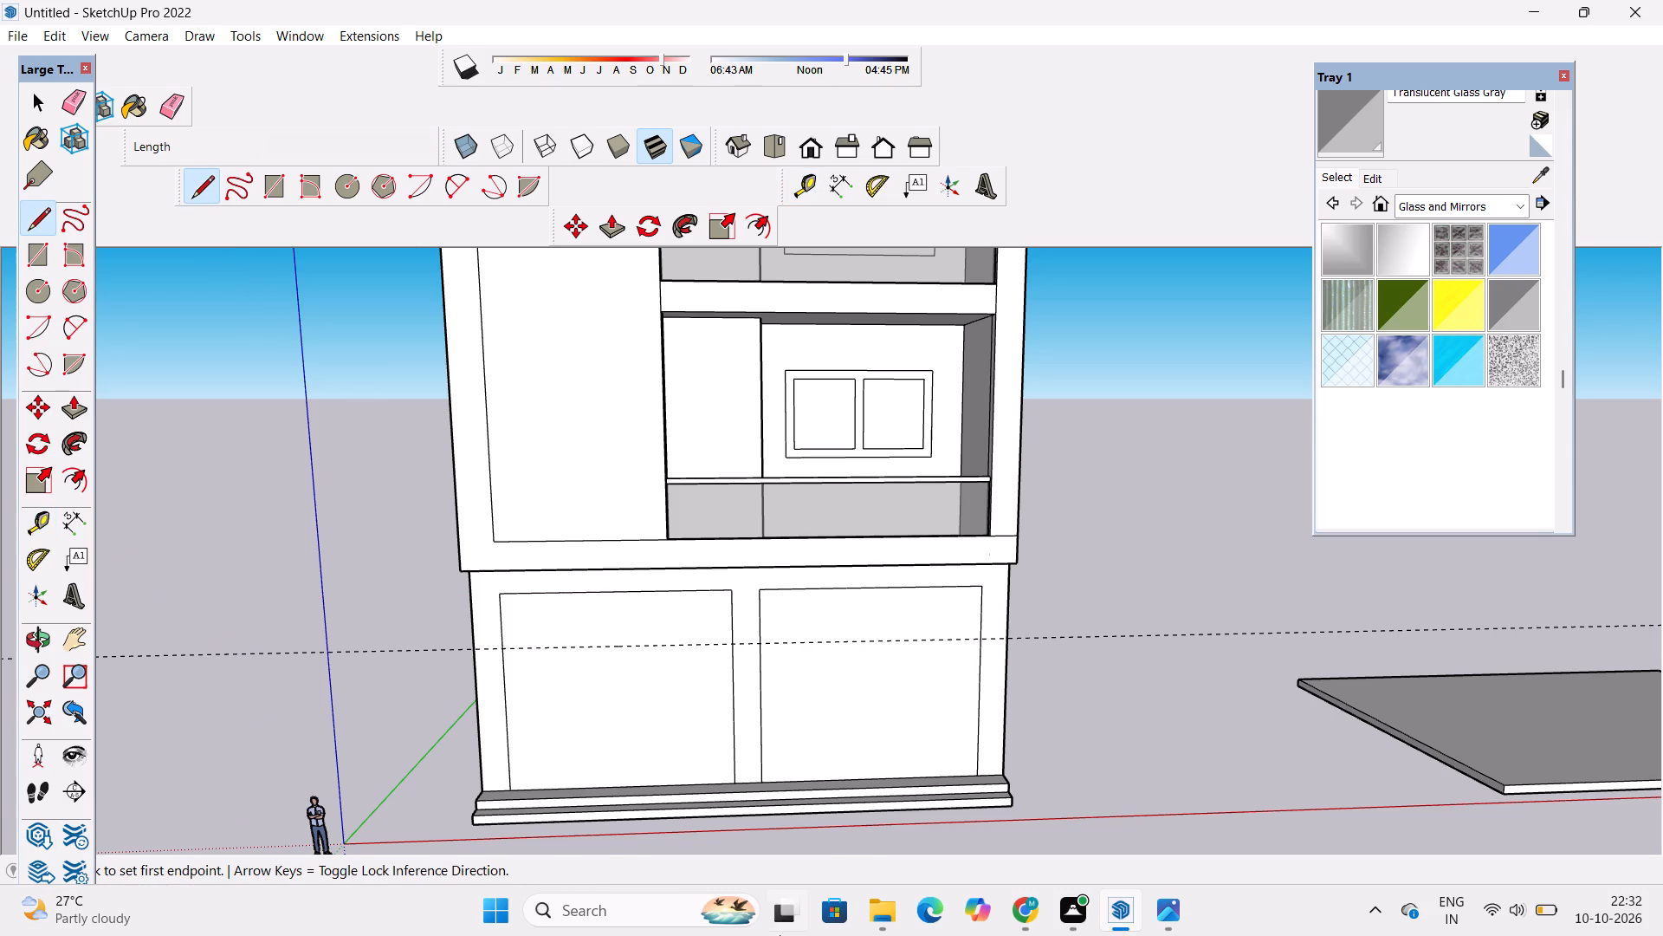
scroll(581, 660, up, 2)
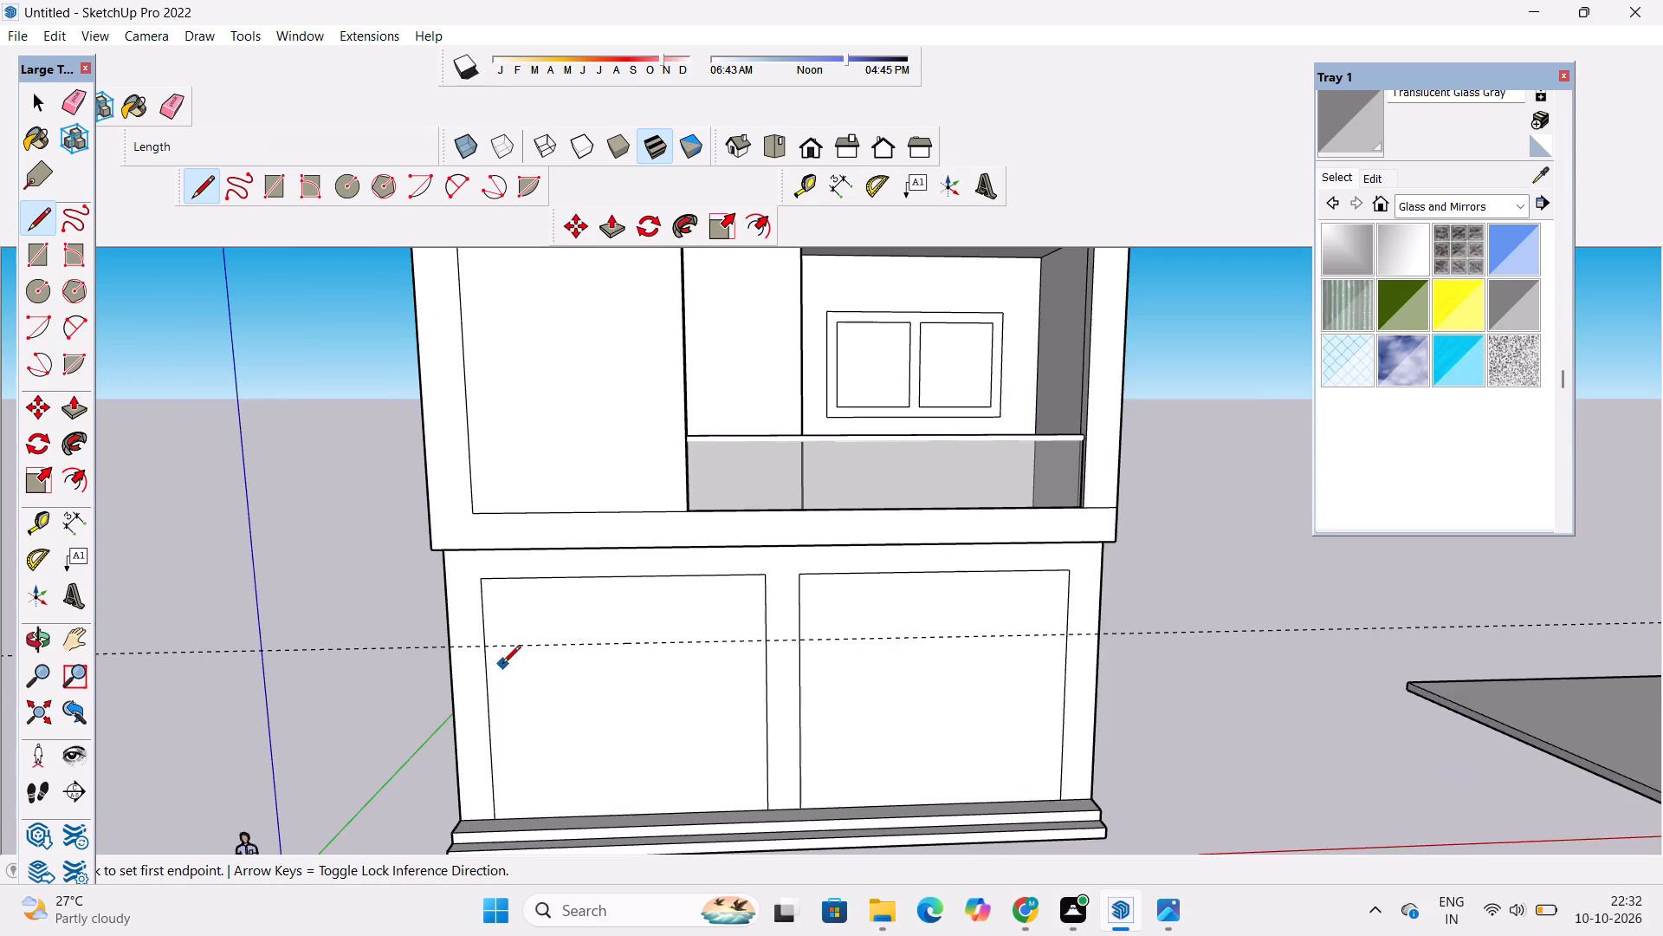
scroll(502, 665, up, 4)
click(475, 638)
scroll(475, 638, down, 5)
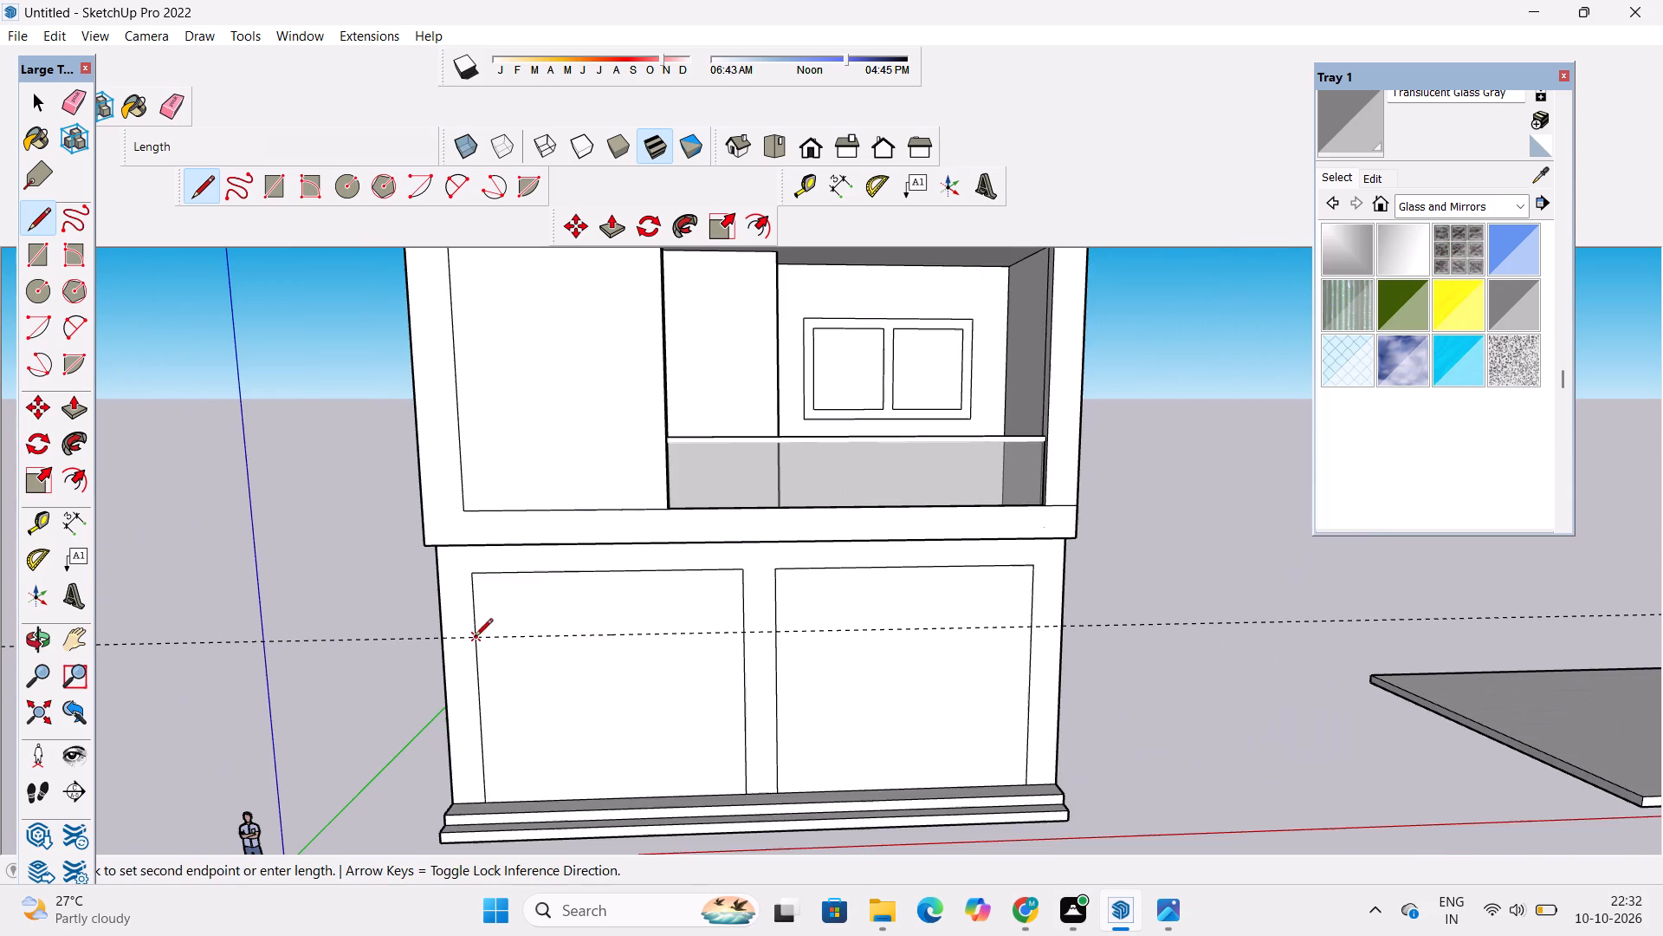
click(744, 633)
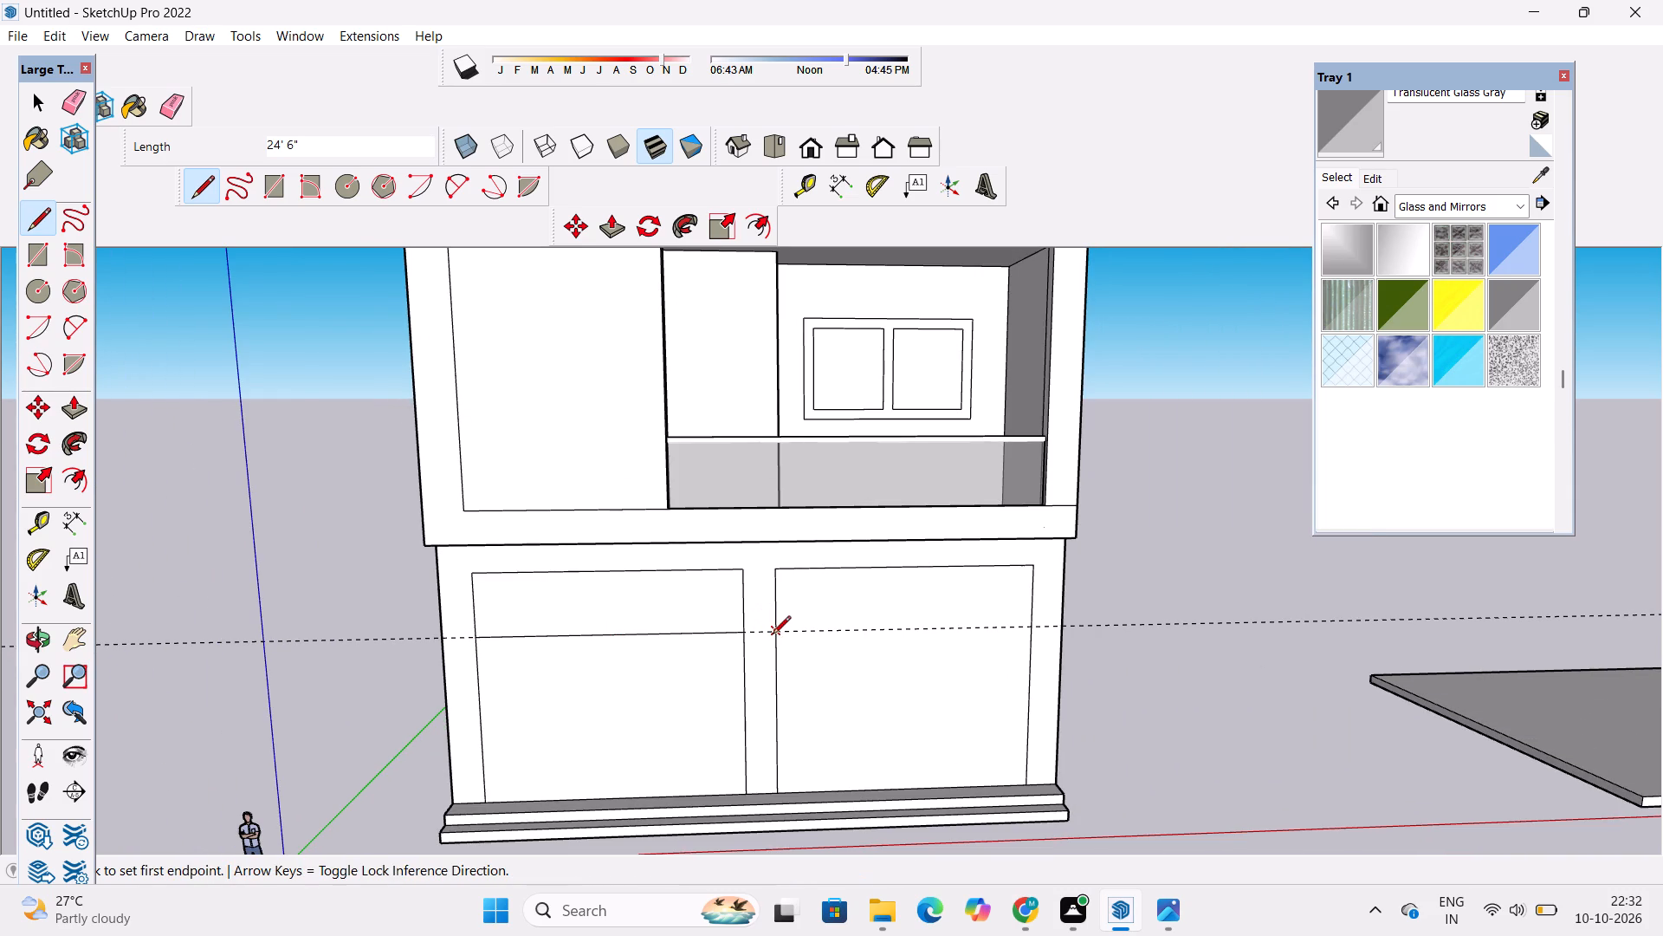
click(773, 635)
click(1035, 627)
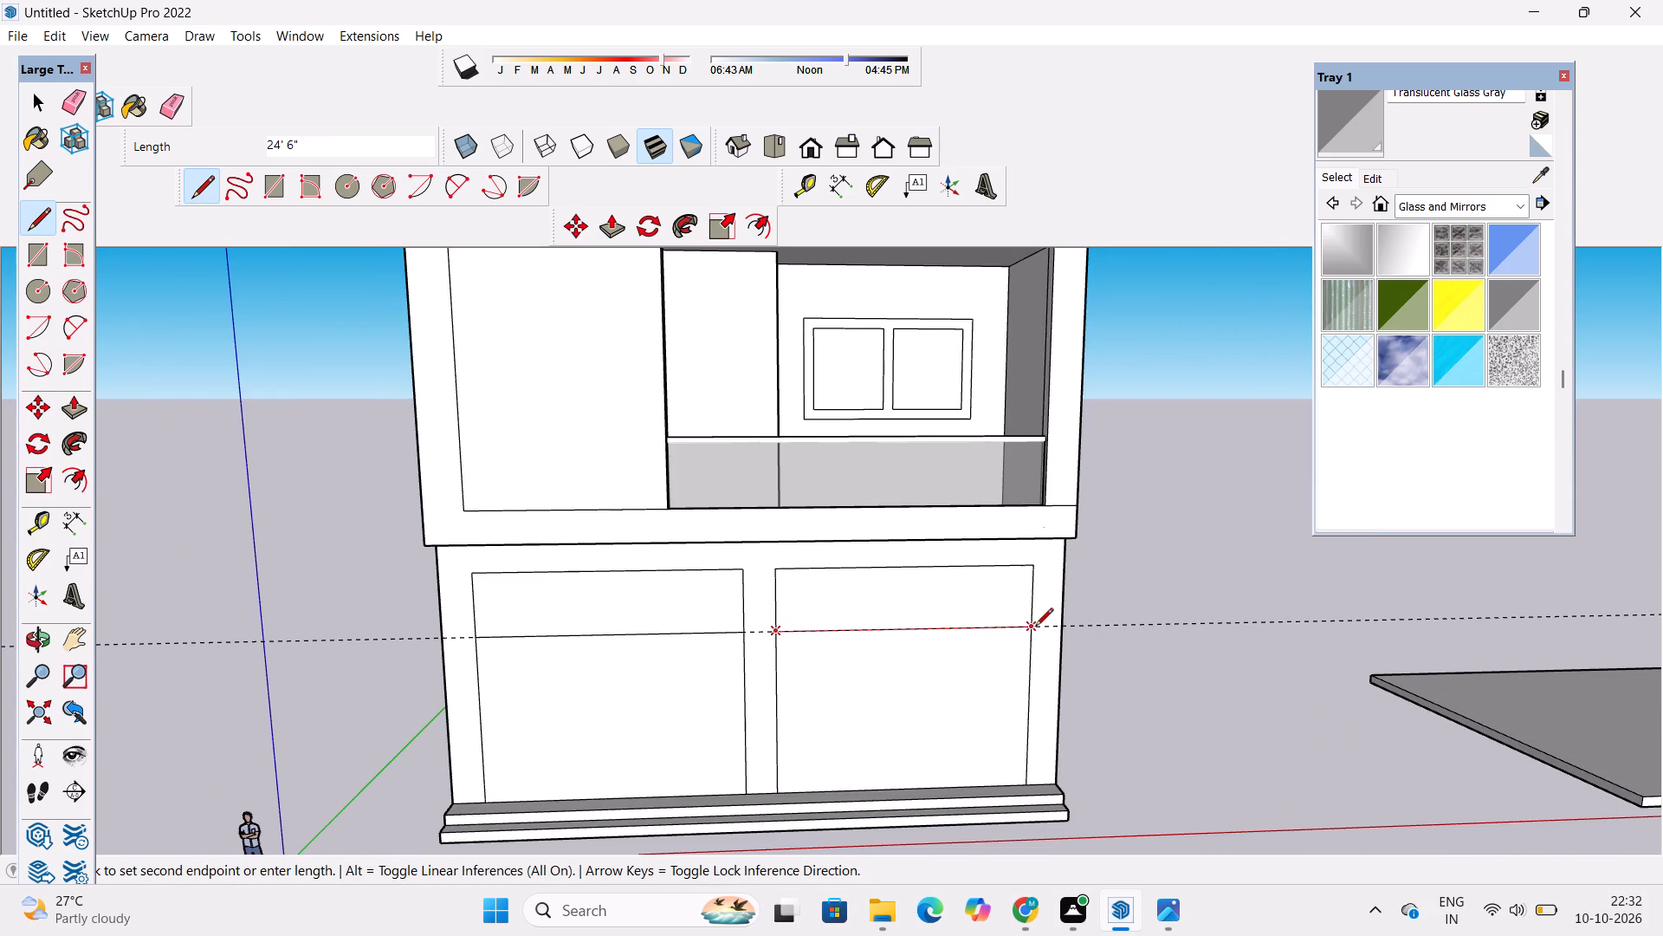
Erase the horizontal guide line across the ground-floor front.
key(e)
drag(1103, 591, 1108, 621)
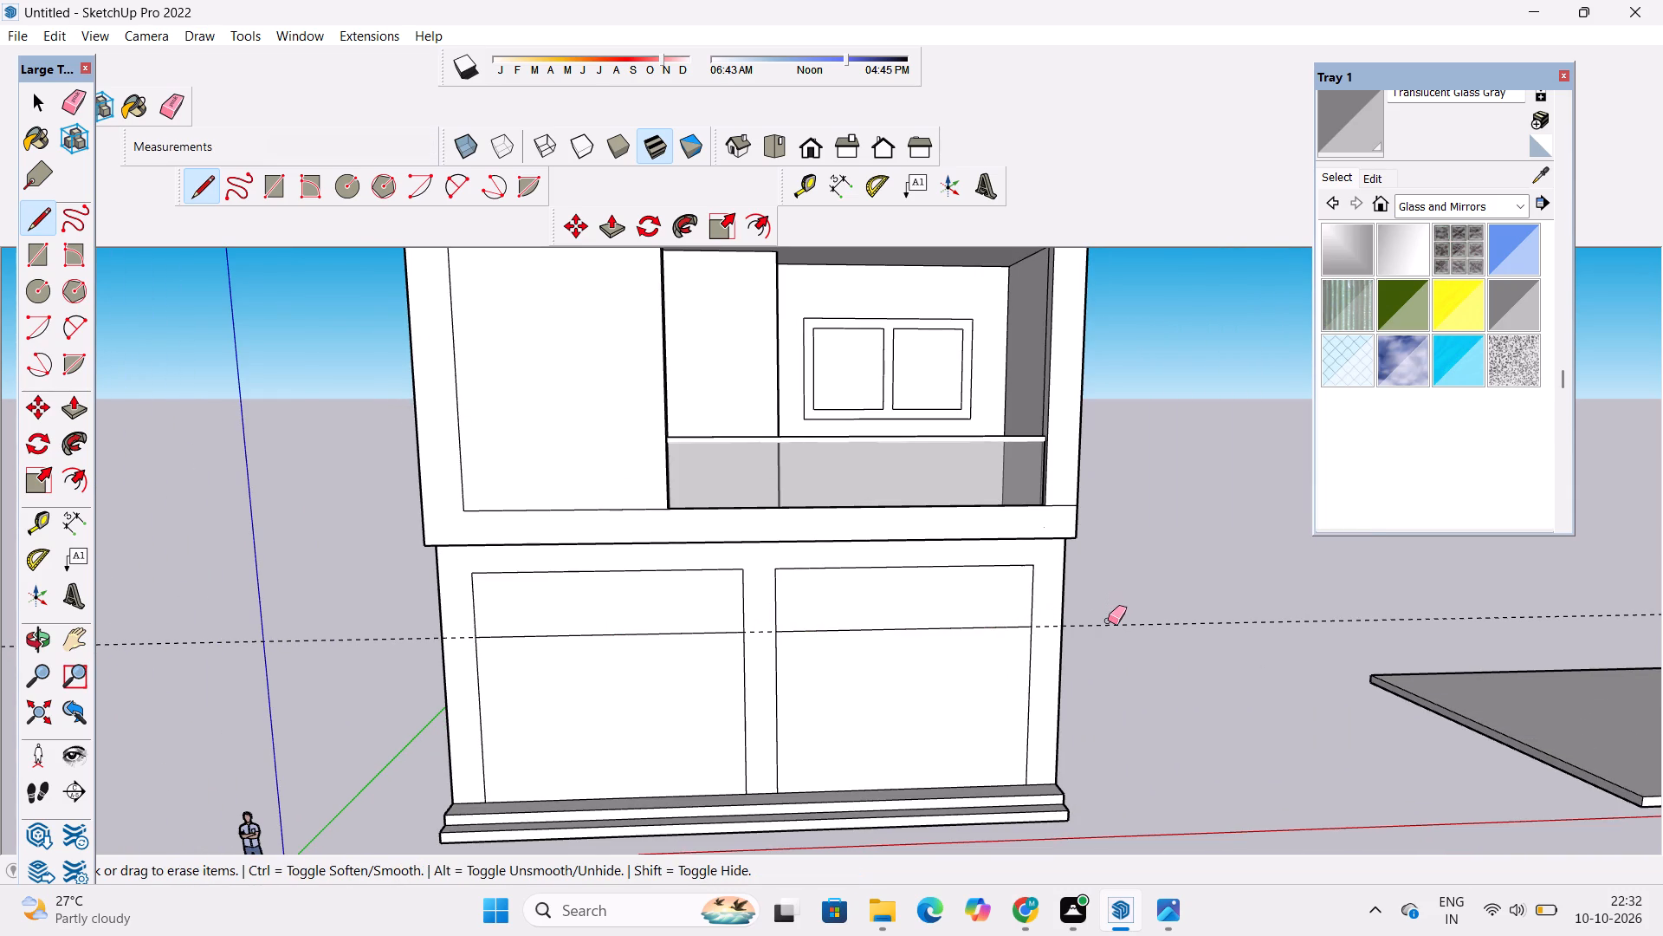
drag(1108, 621, 1111, 632)
double_click(1112, 629)
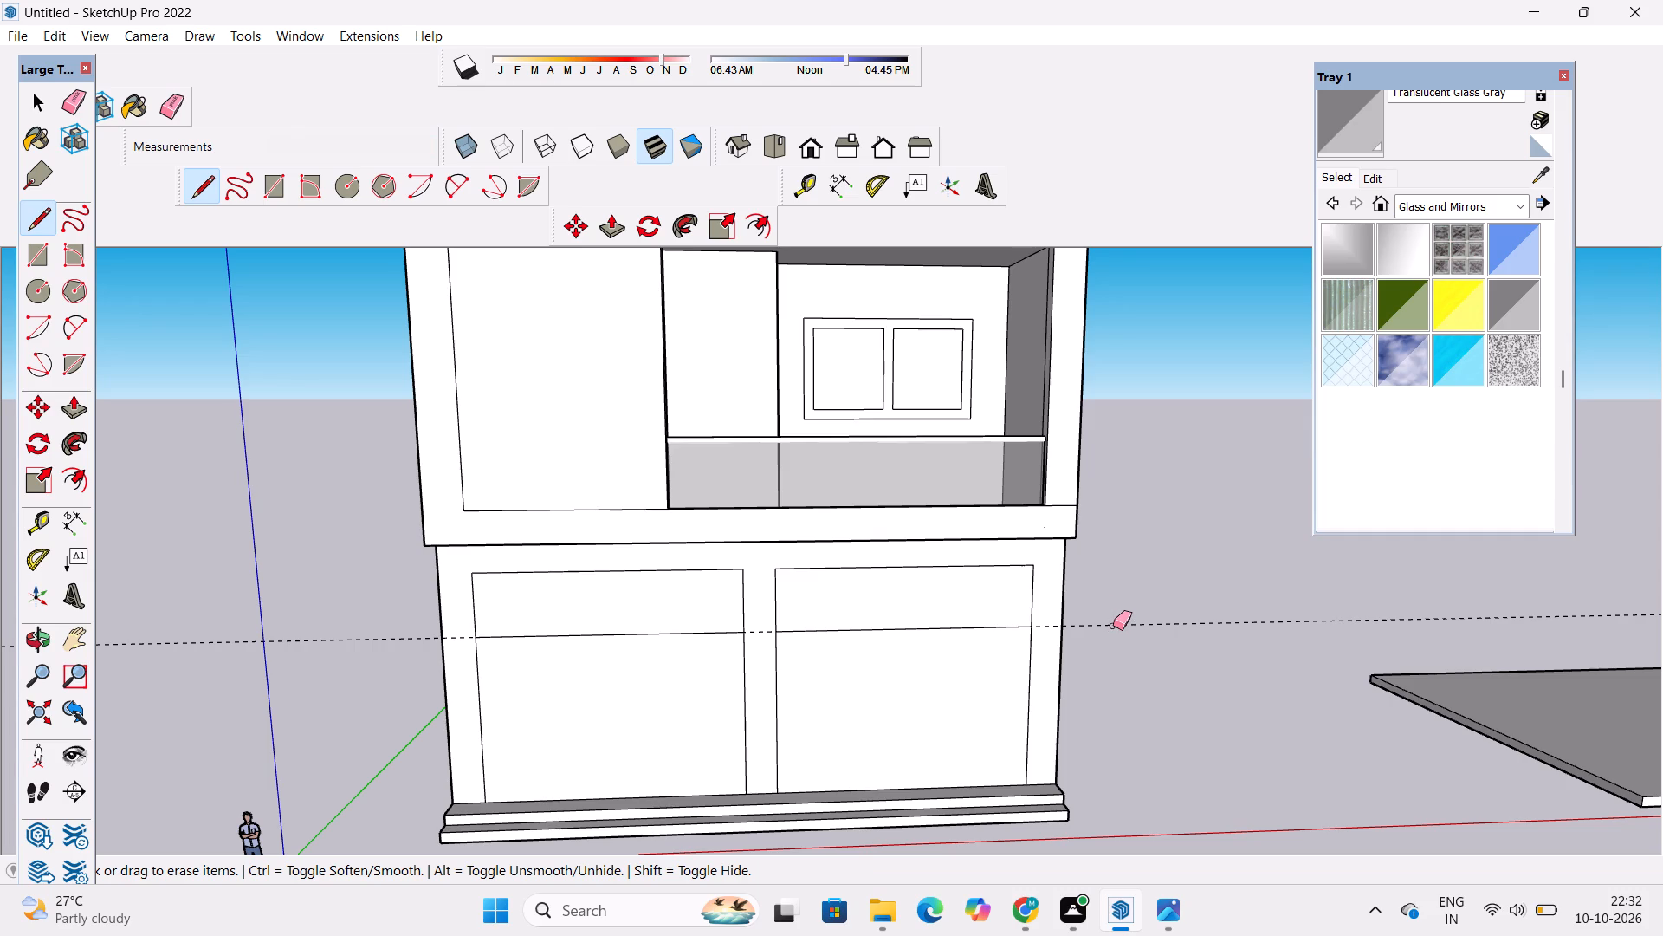
click(1113, 624)
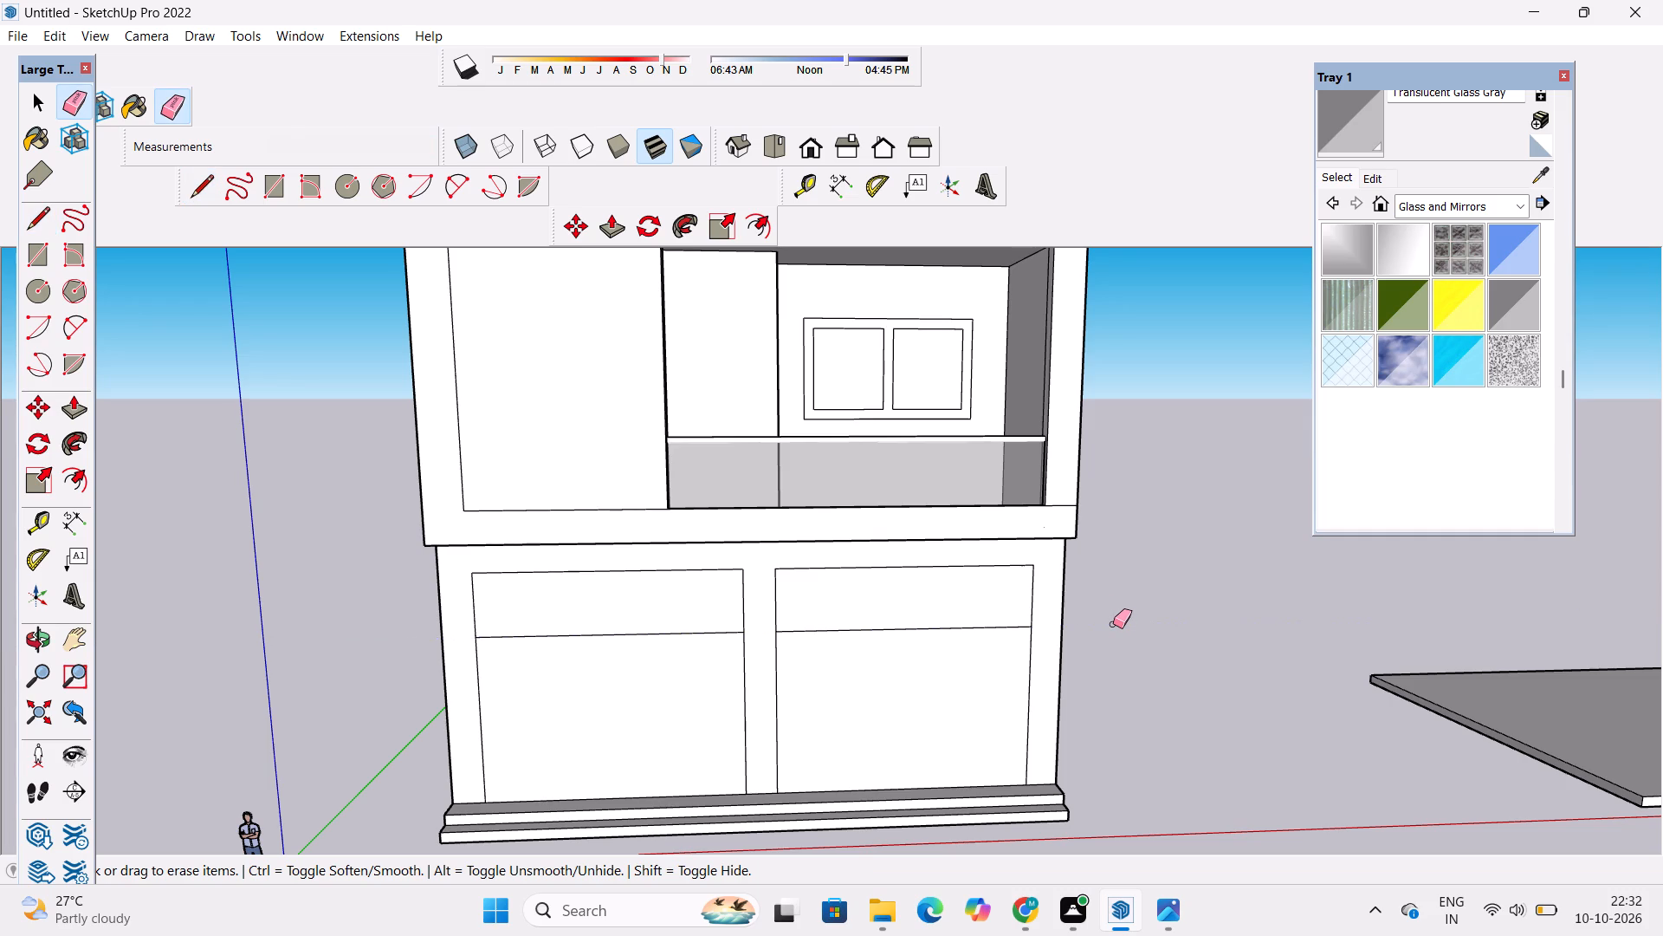
Push/Pull the upper panel of the left opening inward about 8' 7 3/4" and recess the right upper panel to match.
key(o)
scroll(998, 634, down, 4)
drag(943, 703, 977, 756)
scroll(685, 637, up, 3)
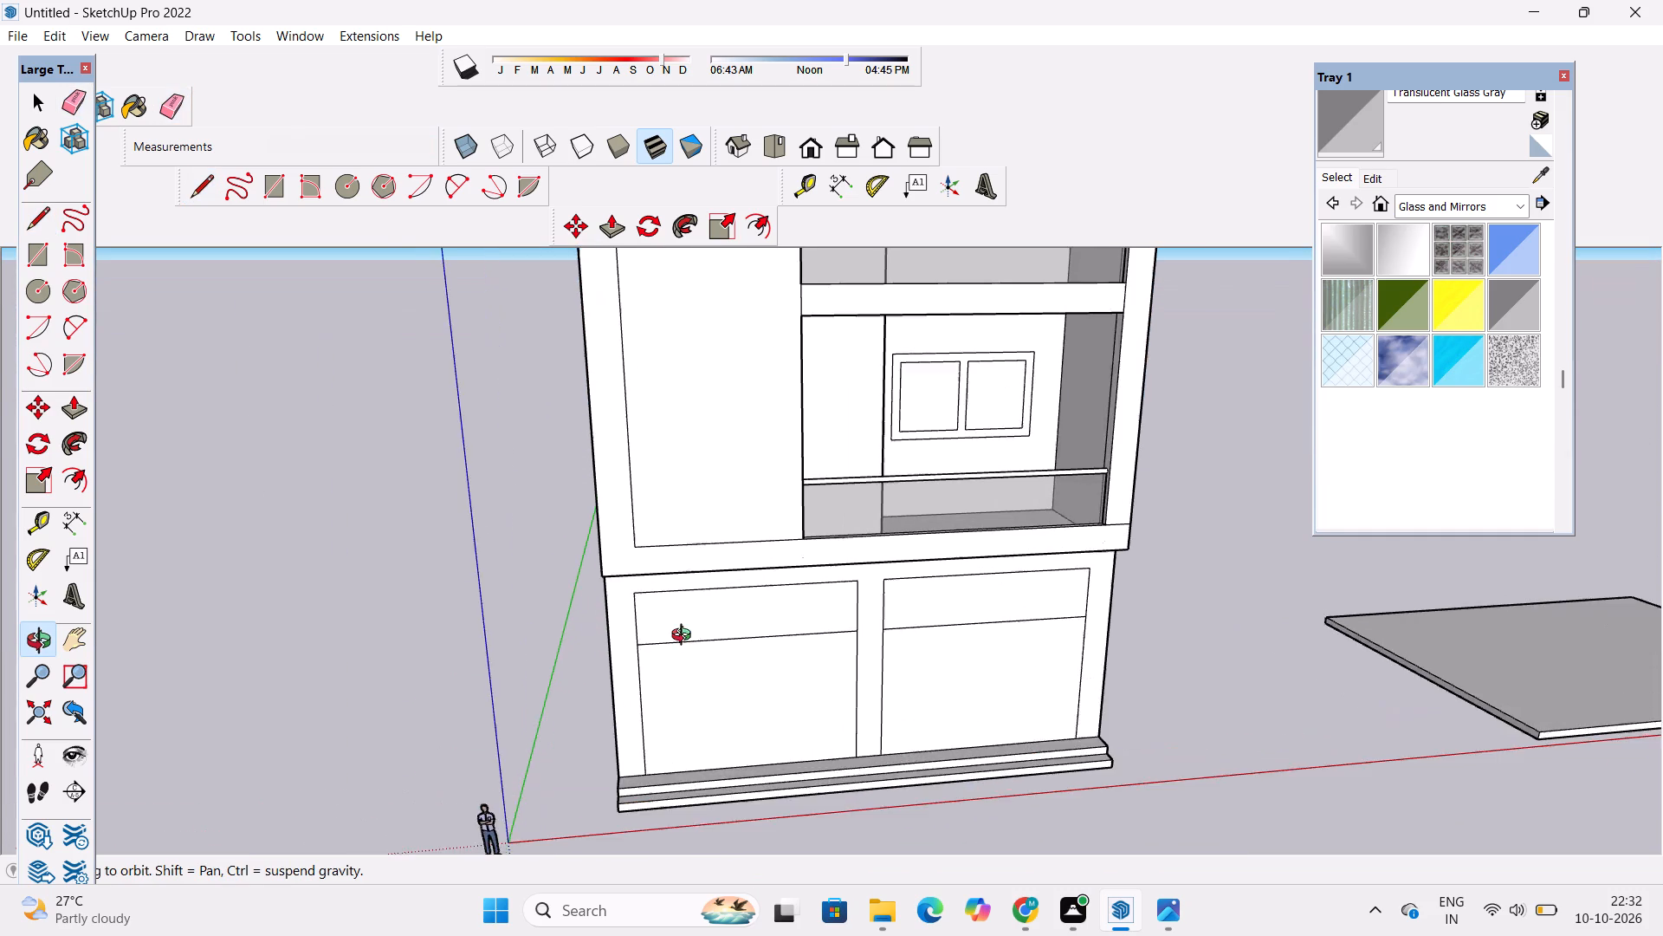
shift+drag(697, 666, 702, 698)
drag(785, 729, 704, 665)
scroll(695, 647, up, 4)
shift+drag(695, 644, 572, 654)
drag(609, 687, 684, 702)
shift+drag(694, 693, 686, 683)
drag(684, 679, 698, 686)
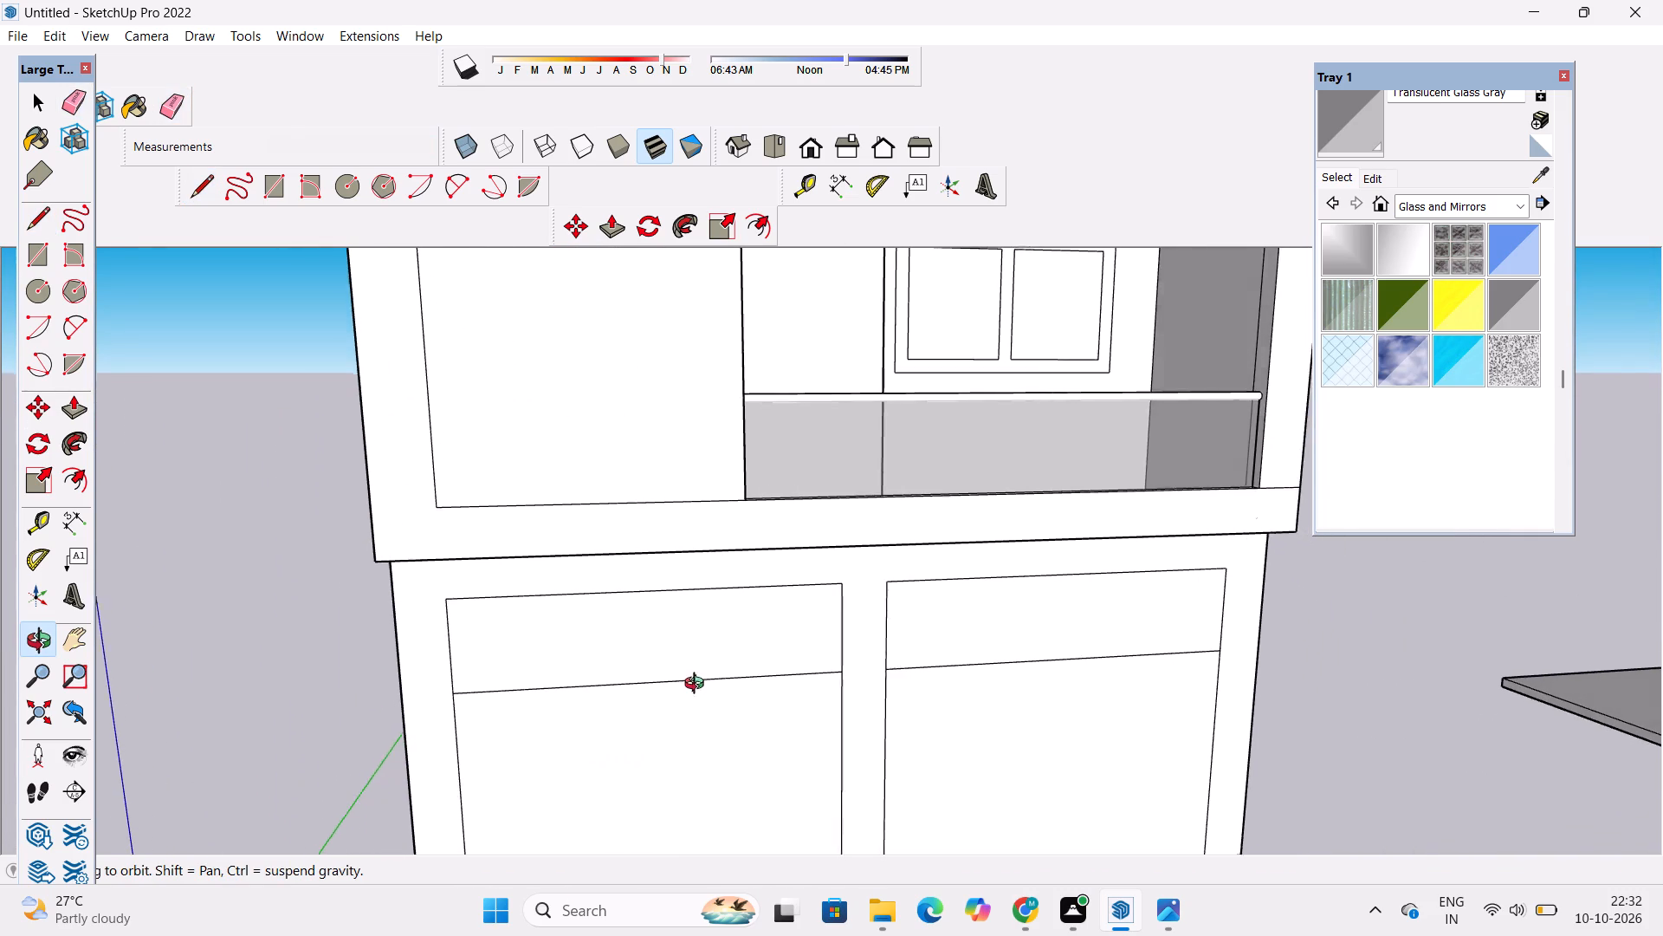
drag(698, 686, 715, 686)
click(730, 686)
key(p)
click(693, 647)
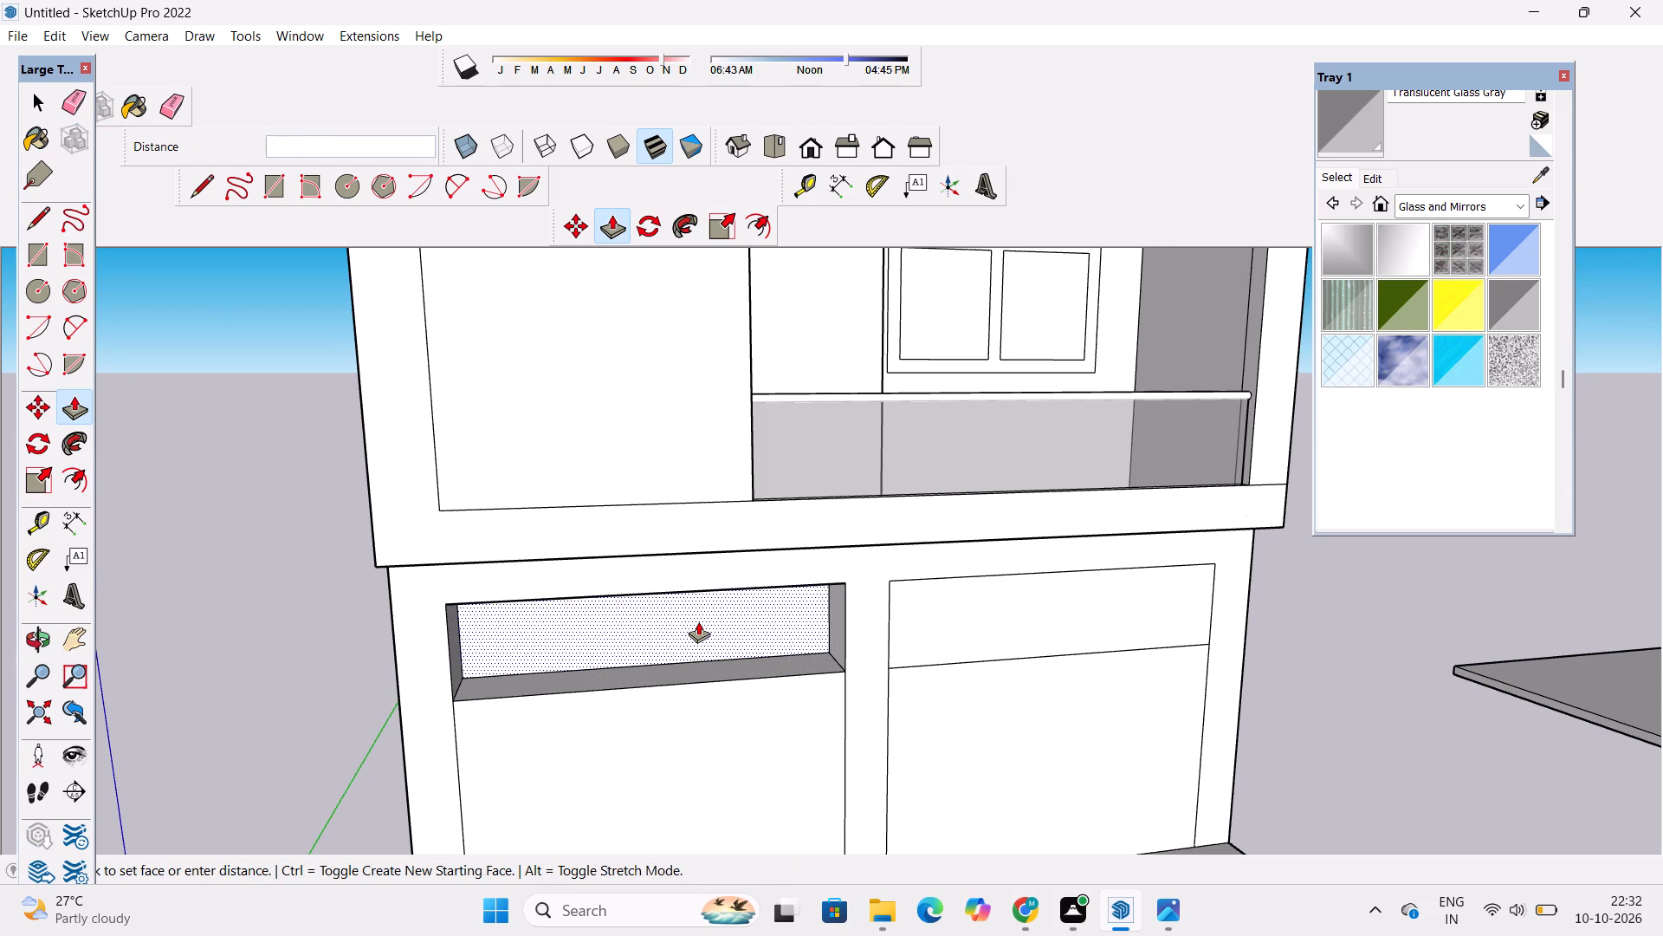
click(712, 598)
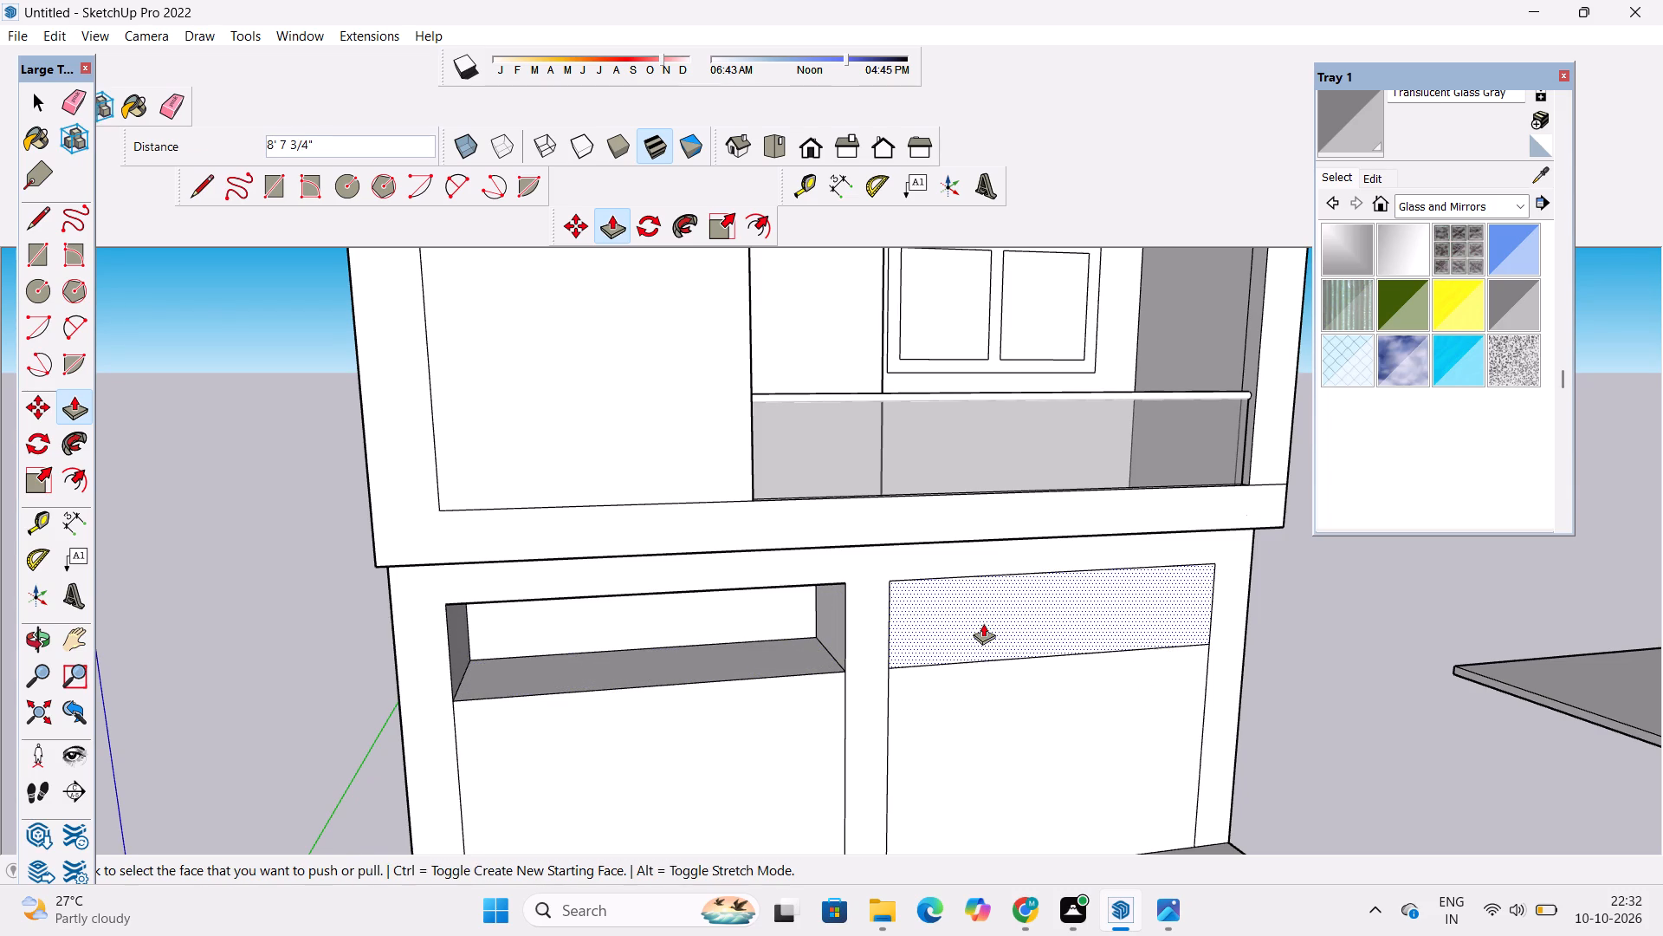
click(983, 623)
click(769, 621)
Examine the recessed upper panels and the ground-floor front from several angles.
key(o)
scroll(768, 608, down, 6)
drag(856, 648, 563, 685)
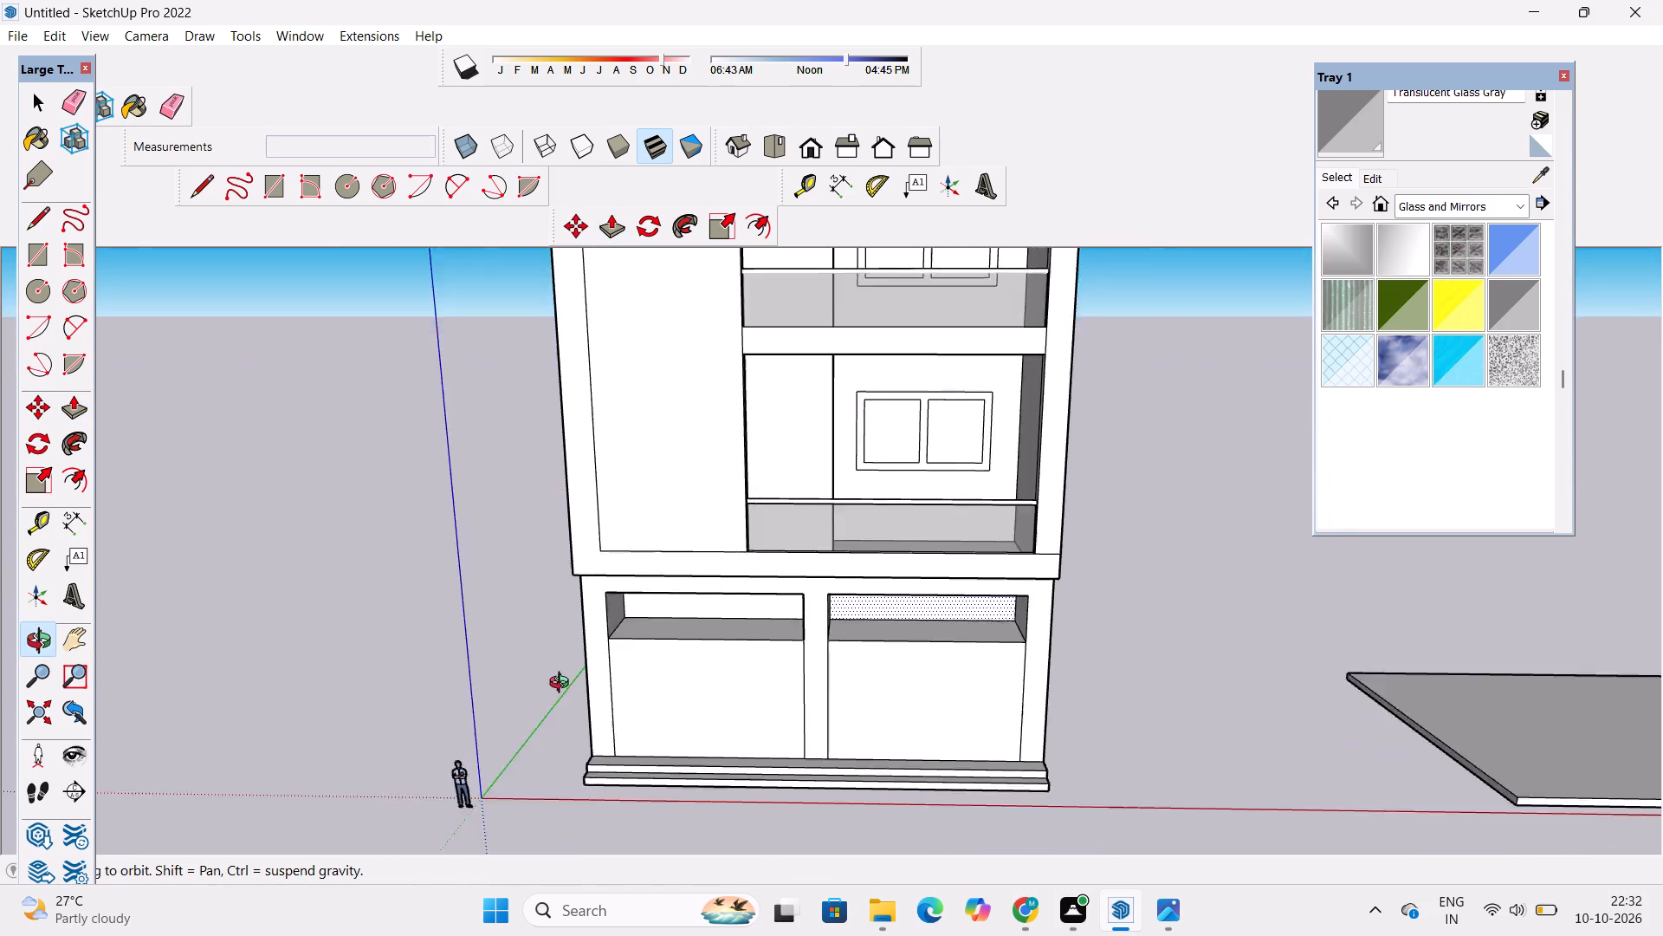
drag(563, 685, 560, 683)
scroll(576, 685, up, 2)
drag(608, 703, 796, 620)
scroll(803, 601, down, 3)
drag(862, 720, 915, 756)
scroll(824, 671, up, 2)
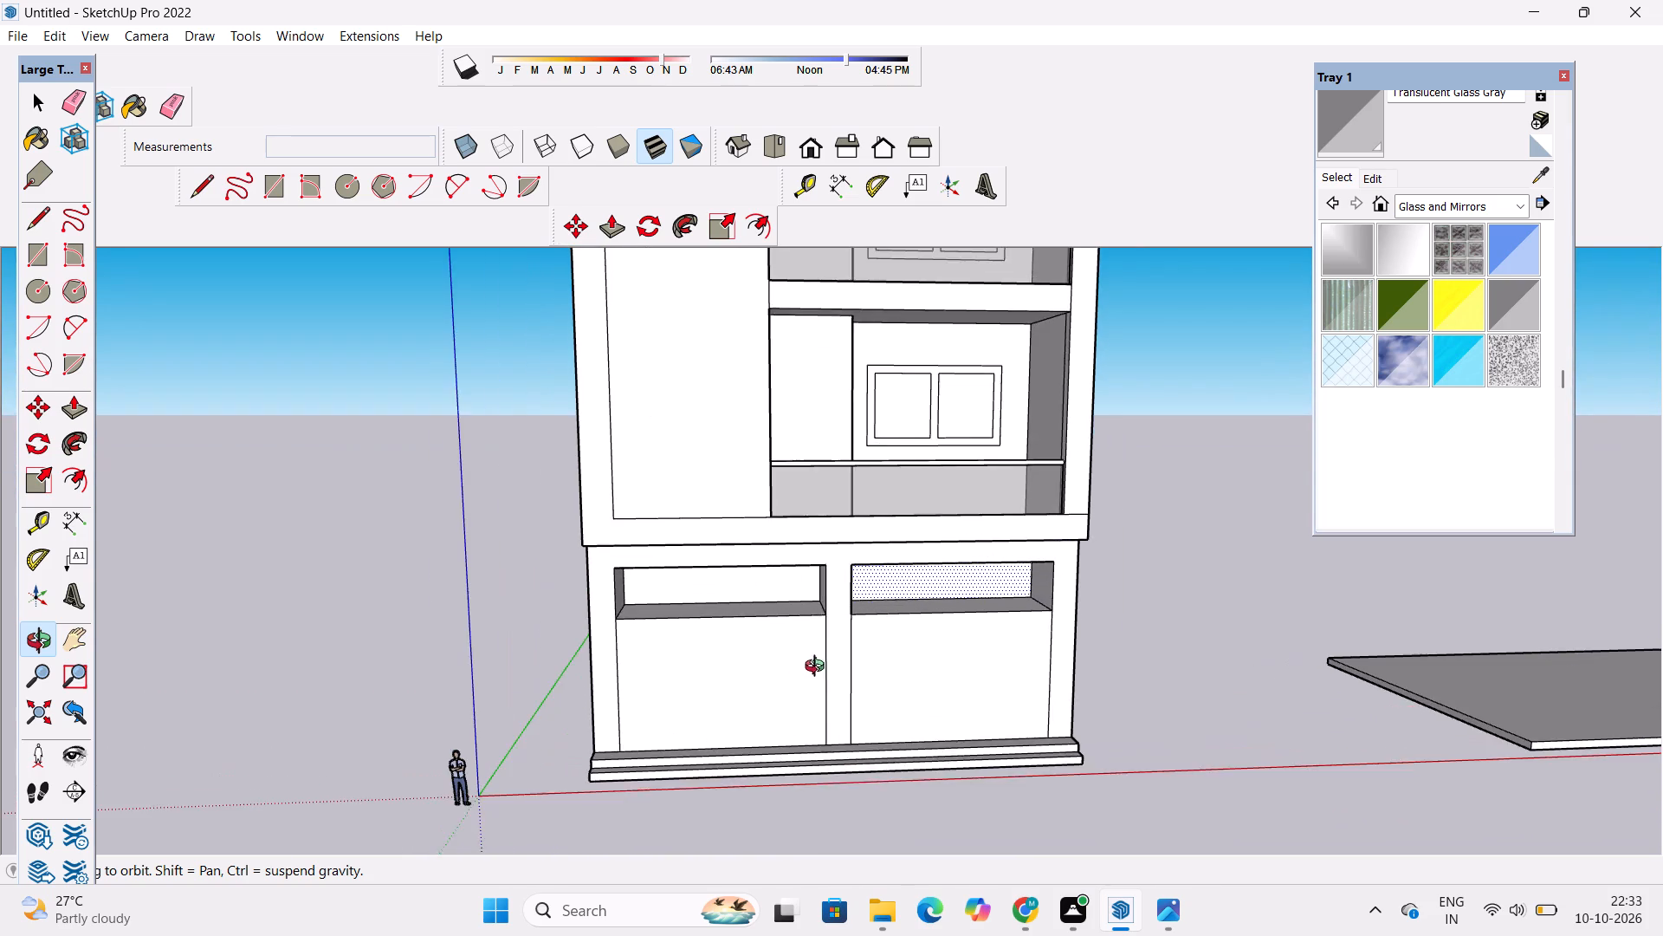
drag(808, 662, 786, 679)
drag(785, 689, 776, 673)
scroll(774, 667, down, 2)
shift+drag(805, 738, 789, 669)
drag(785, 646, 789, 679)
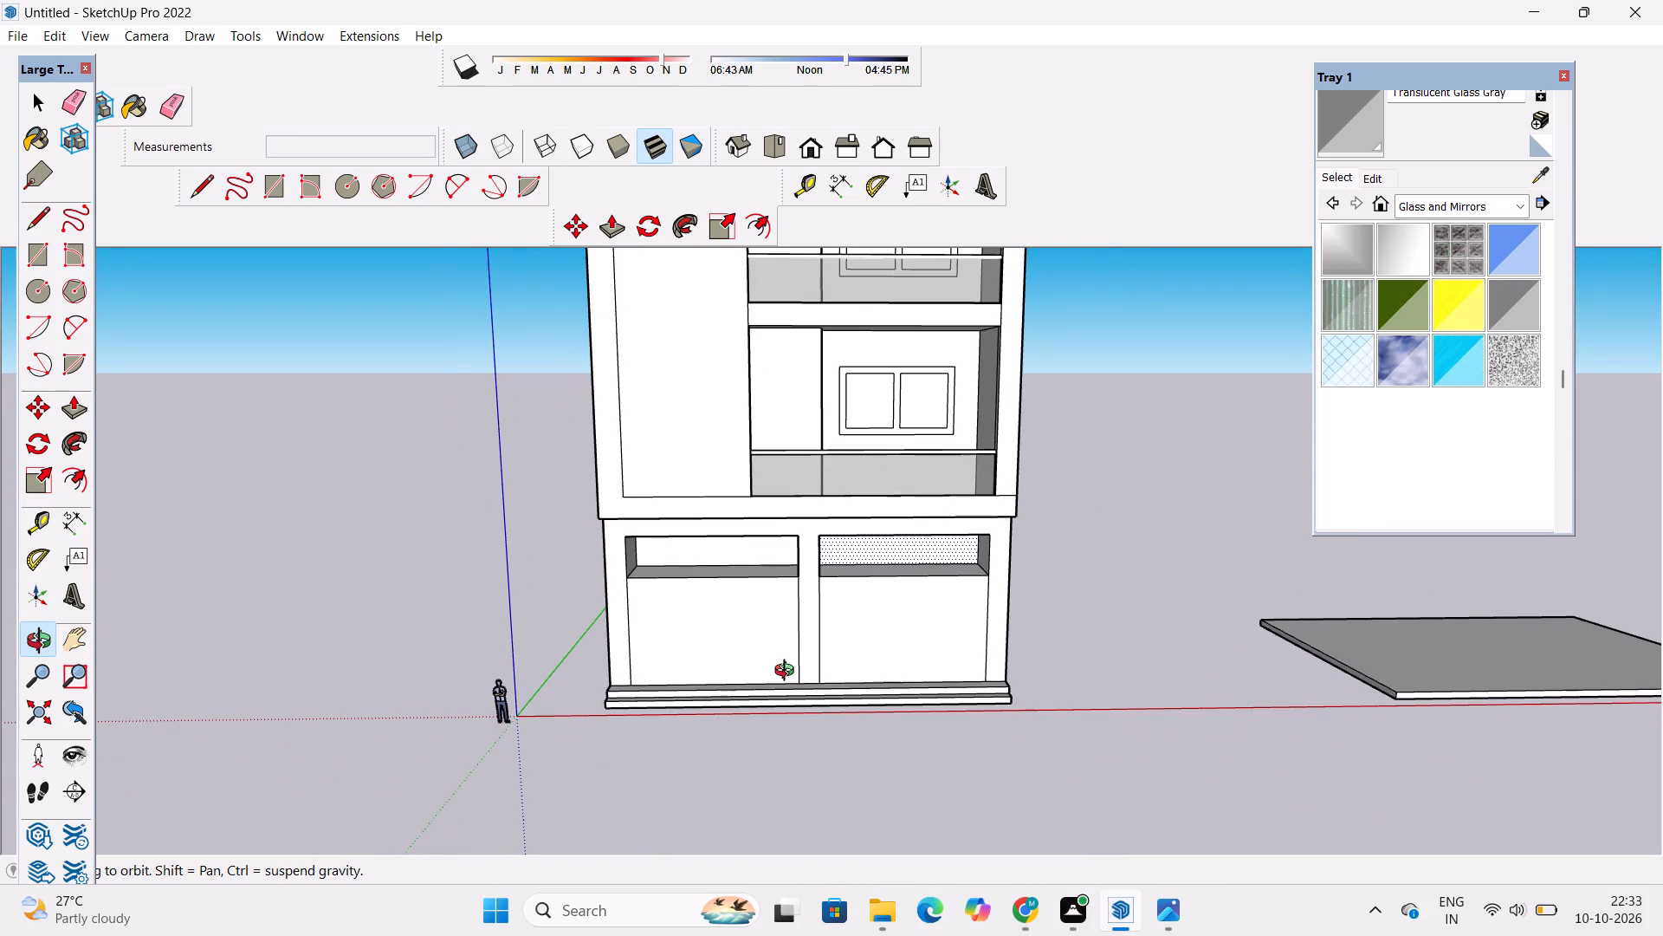
scroll(762, 653, up, 2)
shift+drag(758, 650, 764, 692)
drag(751, 725, 800, 770)
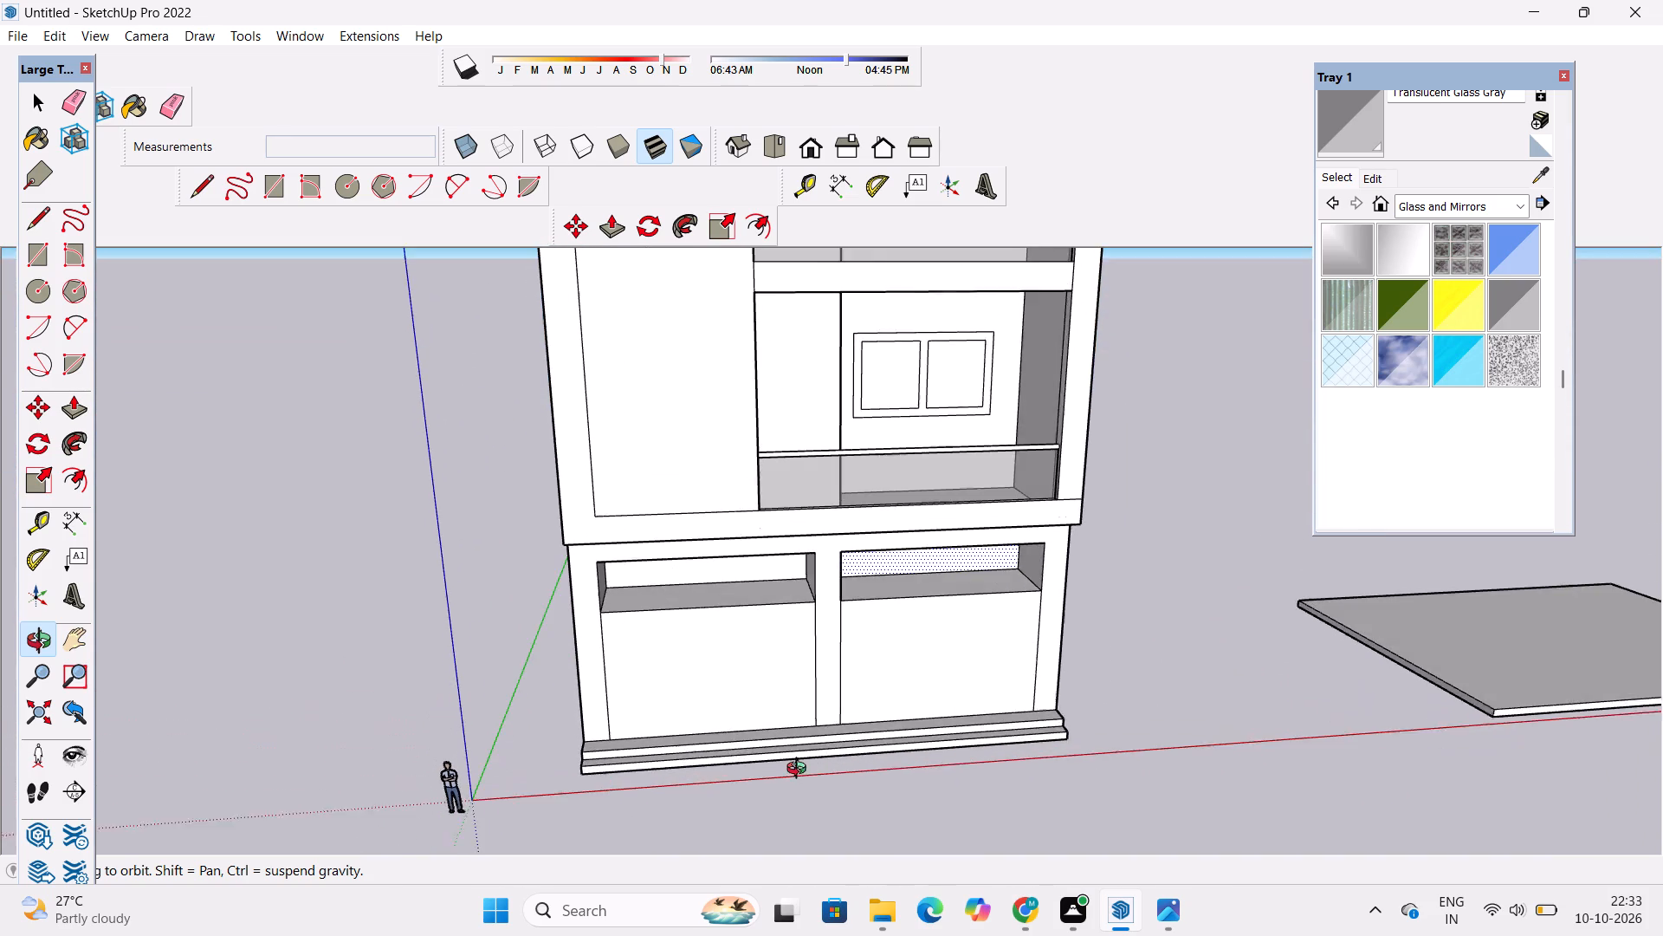
drag(800, 770, 801, 771)
Push/Pull the lower panels of both ground-floor openings inward 2'.
scroll(717, 700, up, 2)
shift+drag(715, 699, 744, 766)
shift+drag(744, 764, 753, 781)
scroll(725, 731, up, 3)
shift+click(725, 730)
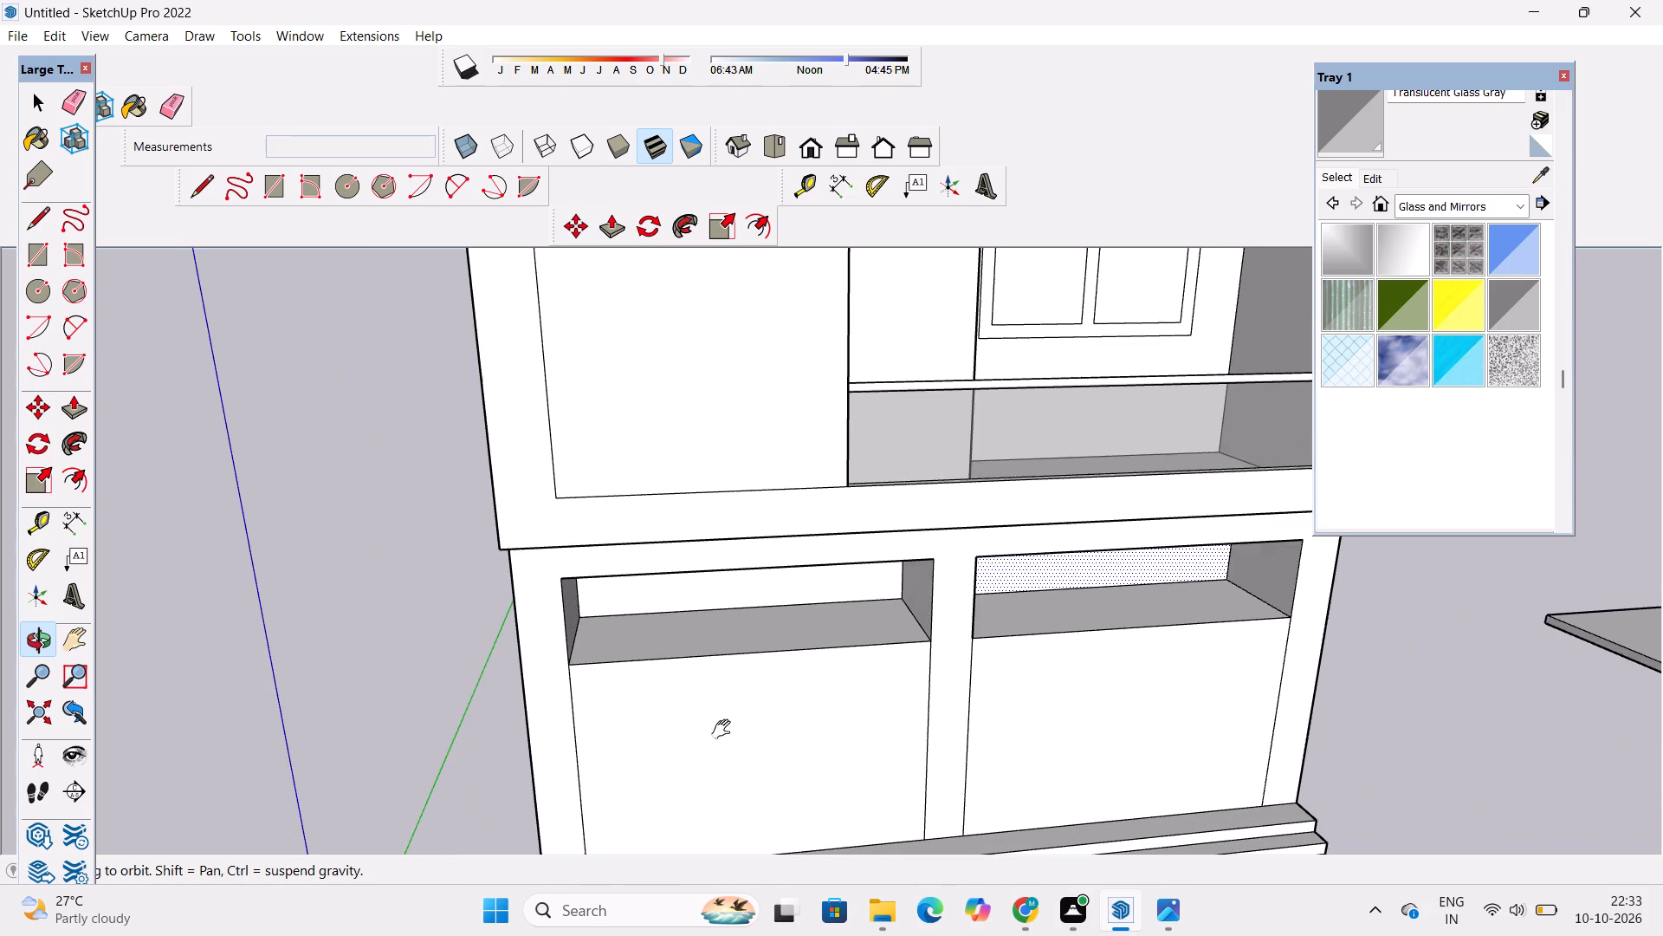
drag(723, 725, 719, 701)
key(p)
click(743, 756)
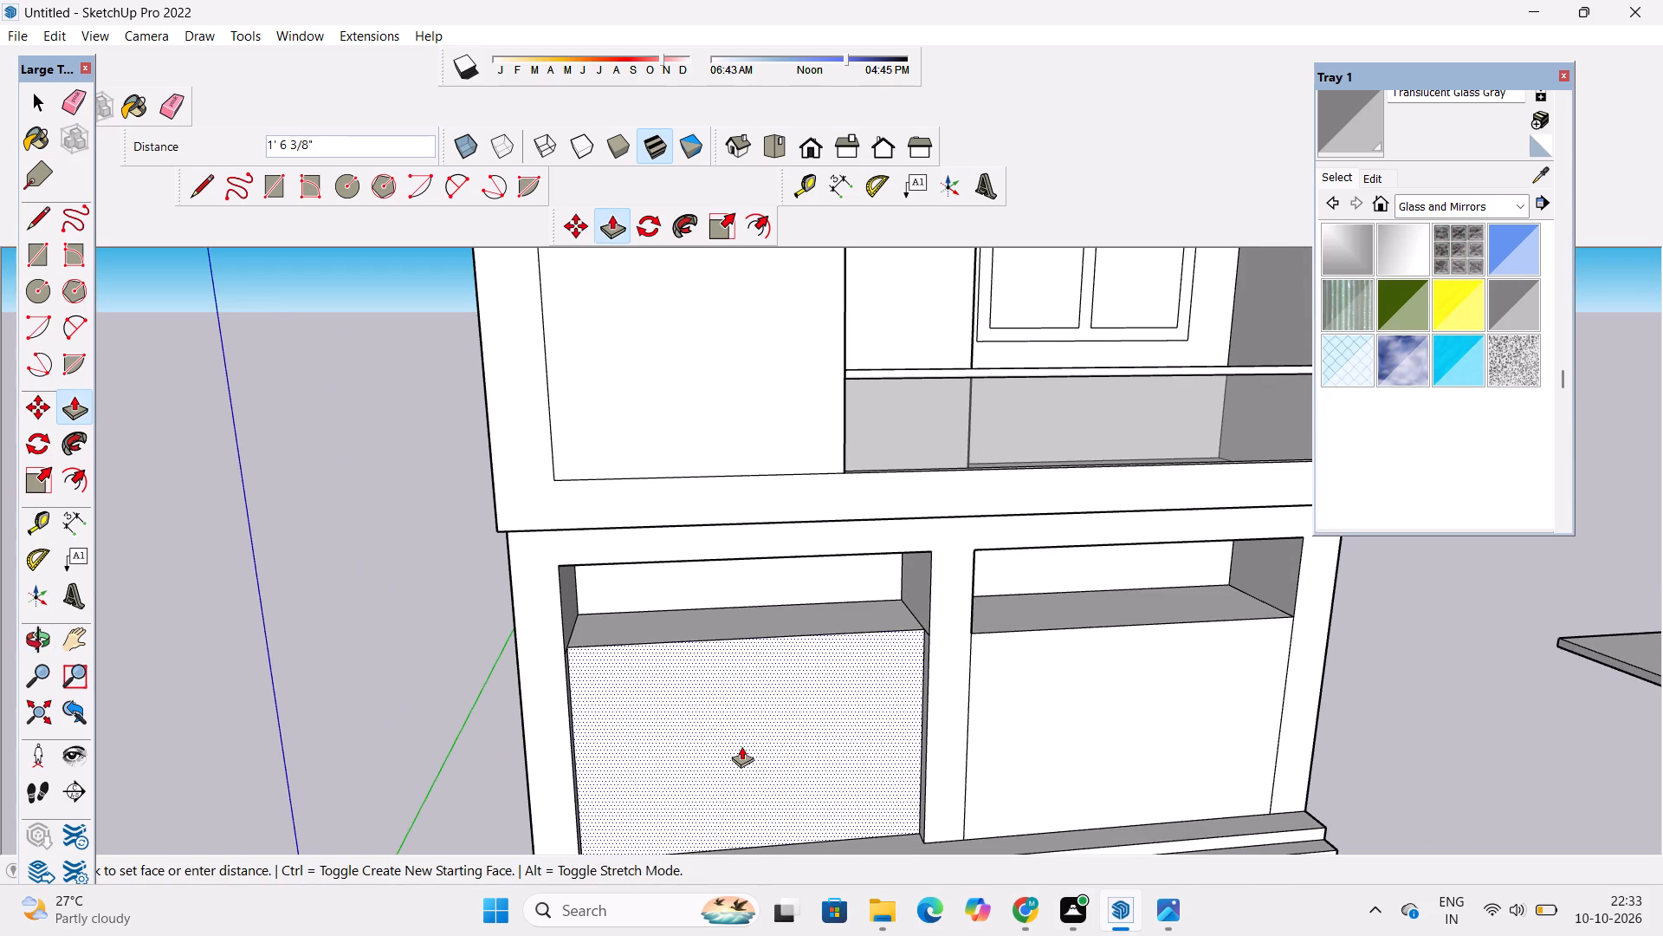
scroll(735, 744, down, 6)
text(2')
key(Return)
click(943, 727)
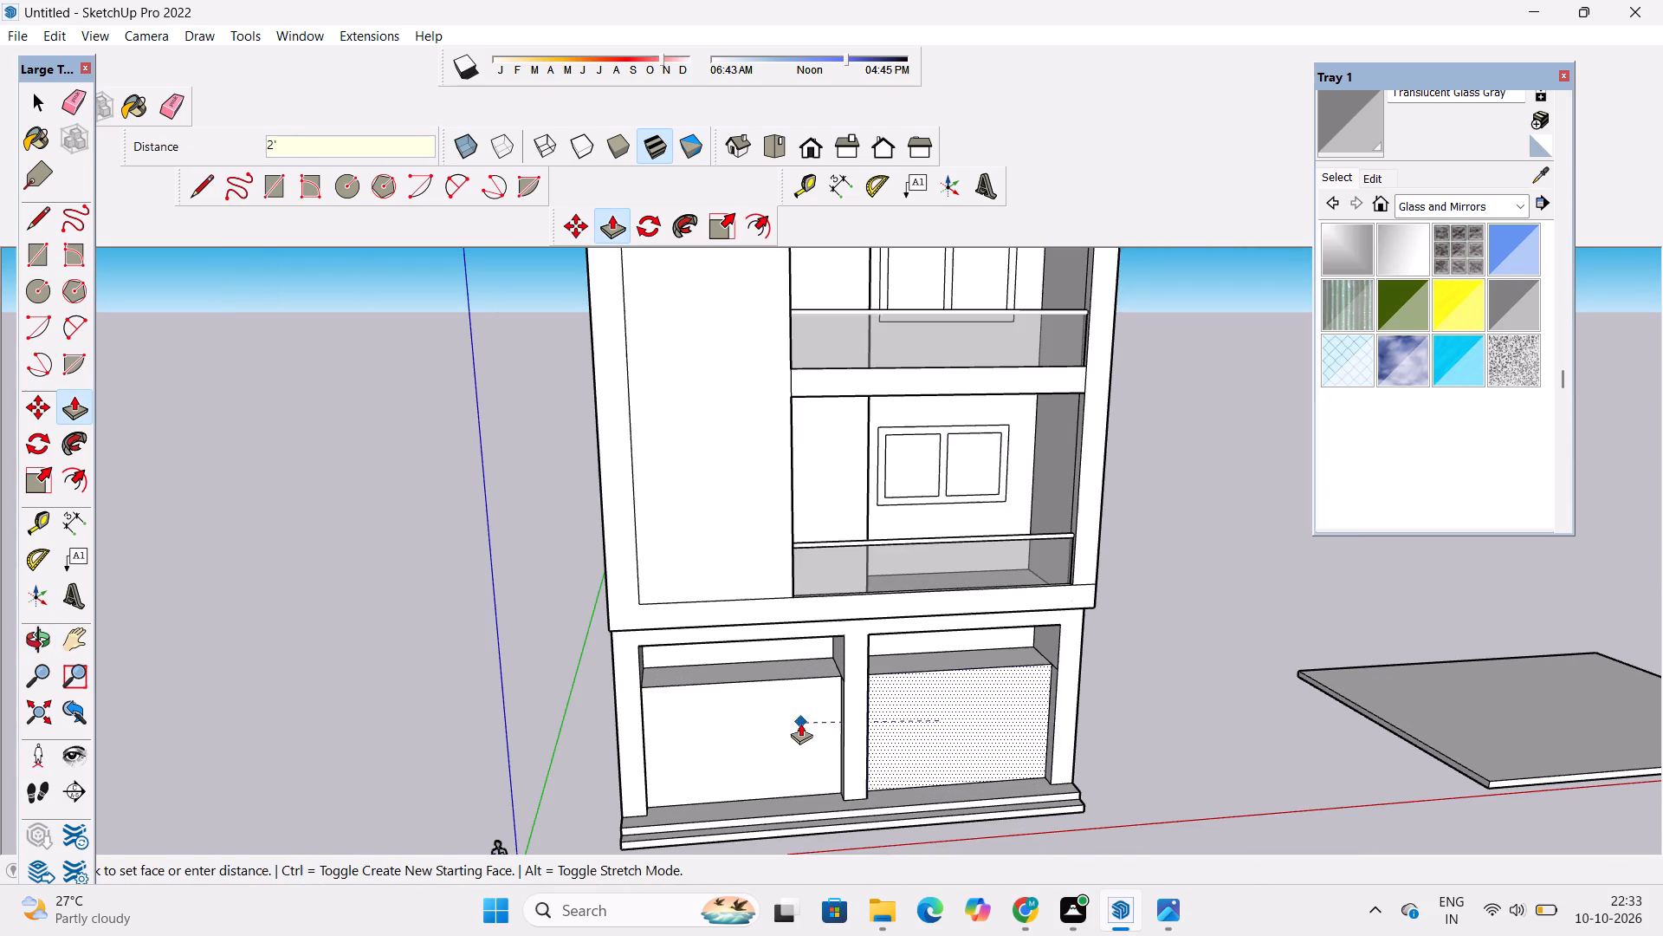
click(800, 723)
Erase the short seam edges on the side jambs of both openings where the upper and lower recesses meet.
key(o)
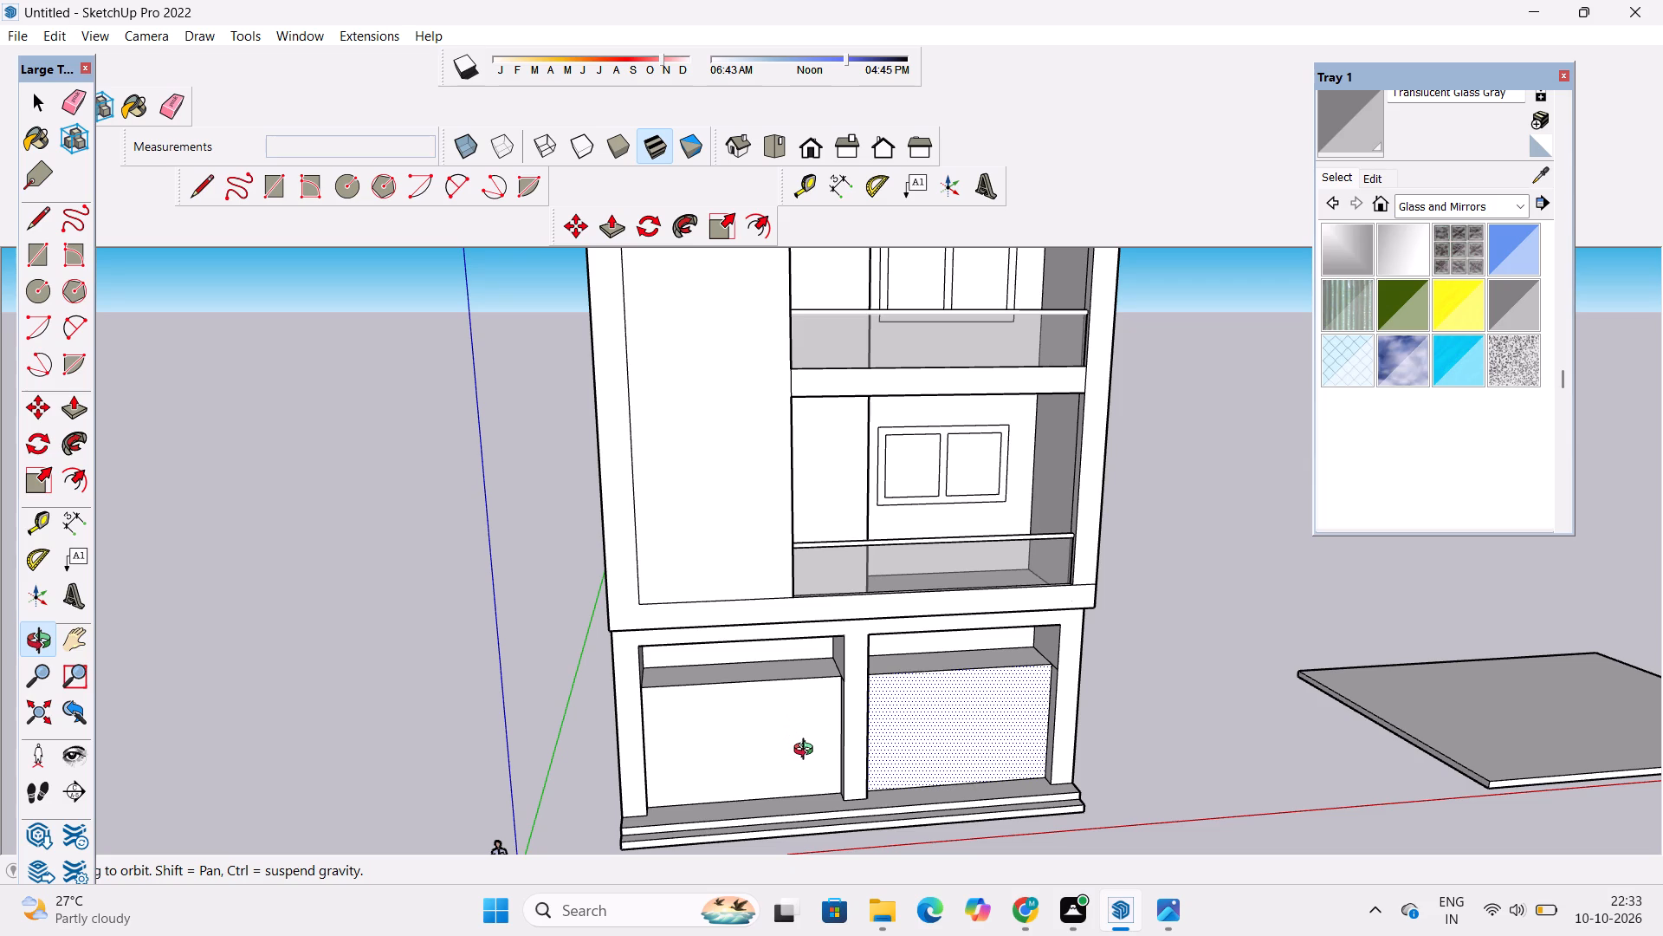
scroll(775, 748, down, 2)
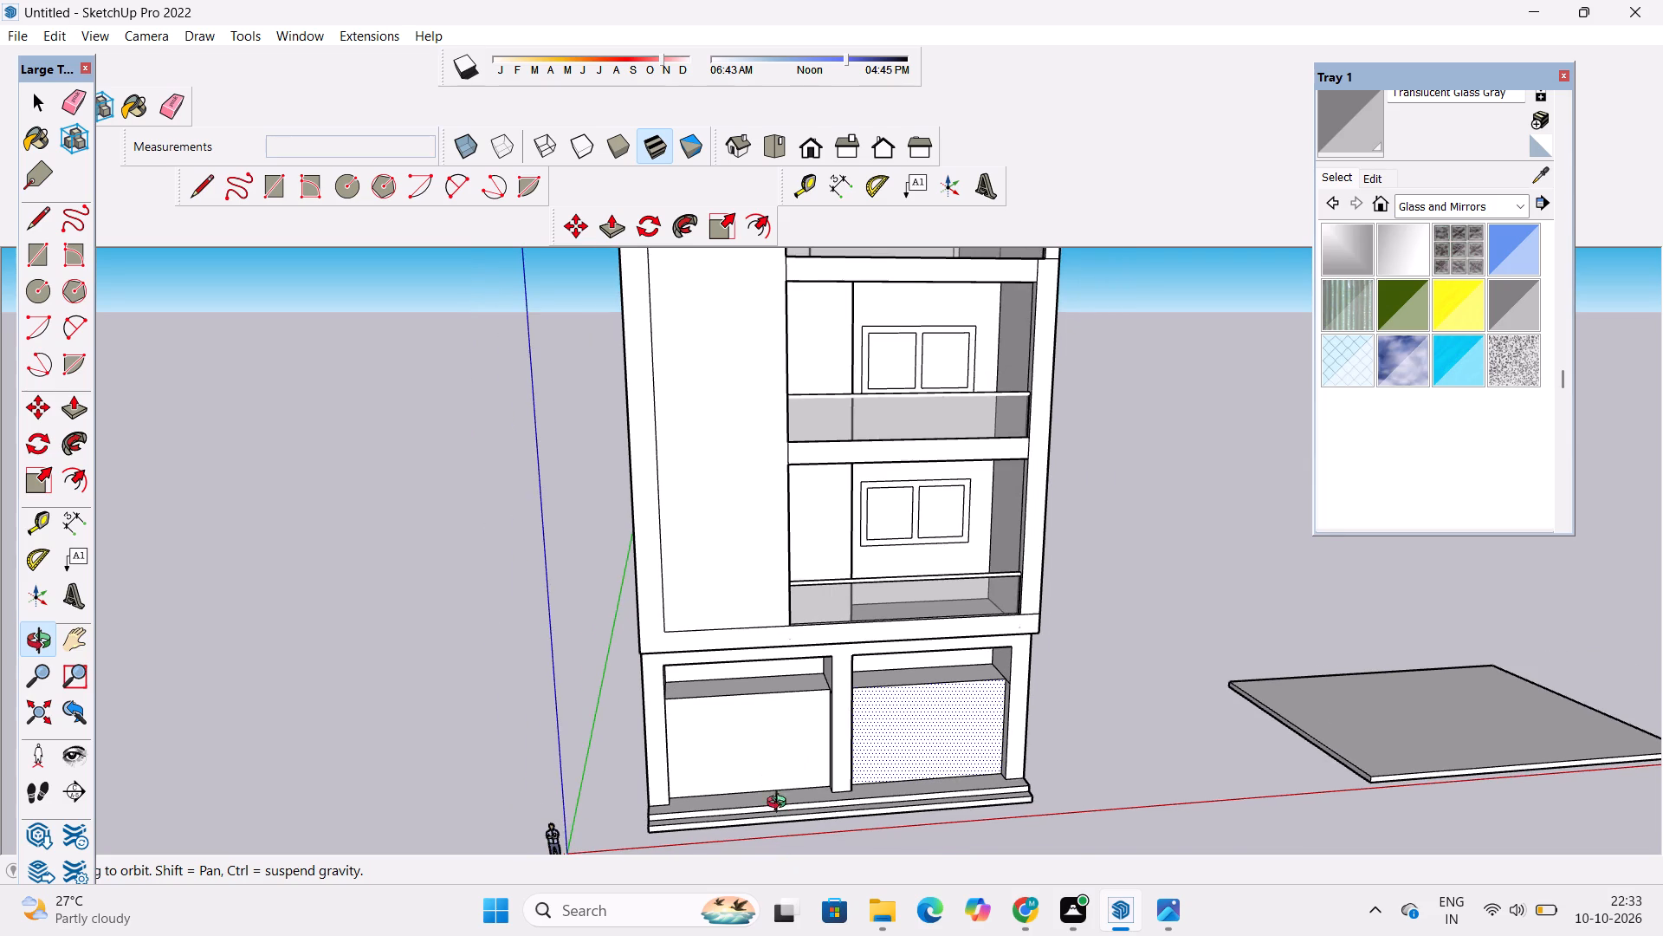
drag(780, 804, 803, 830)
scroll(851, 732, up, 4)
shift+drag(861, 735, 793, 765)
shift+drag(814, 787, 784, 759)
key(space)
click(1157, 716)
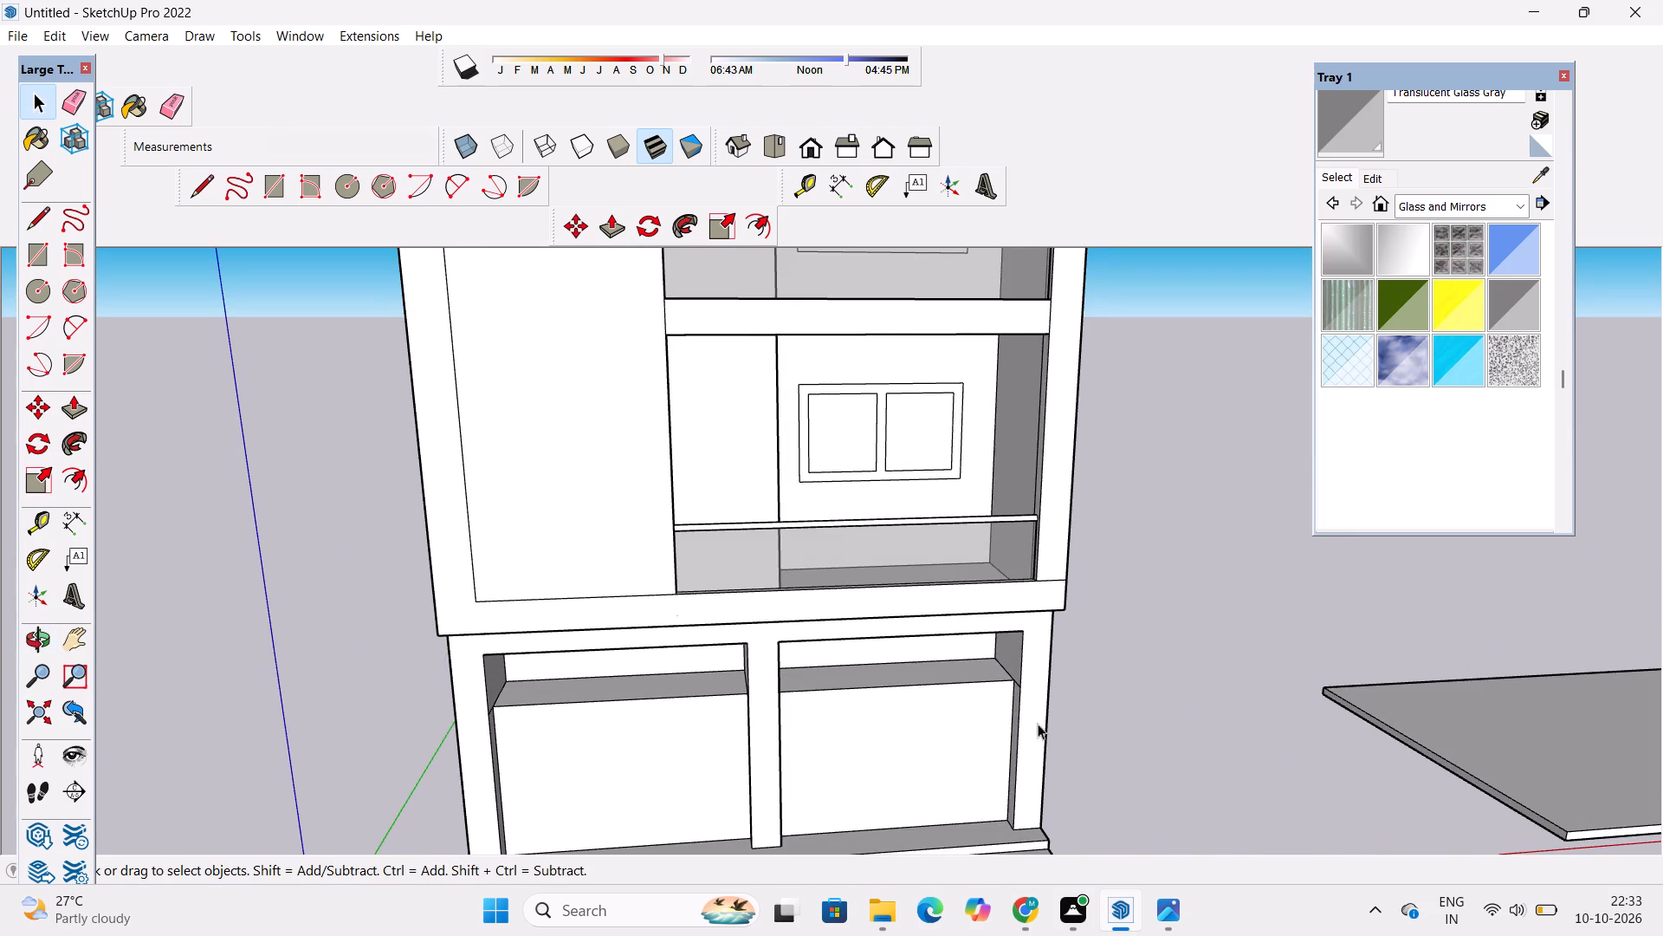
scroll(1002, 728, up, 2)
scroll(896, 744, up, 2)
key(e)
scroll(922, 715, up, 8)
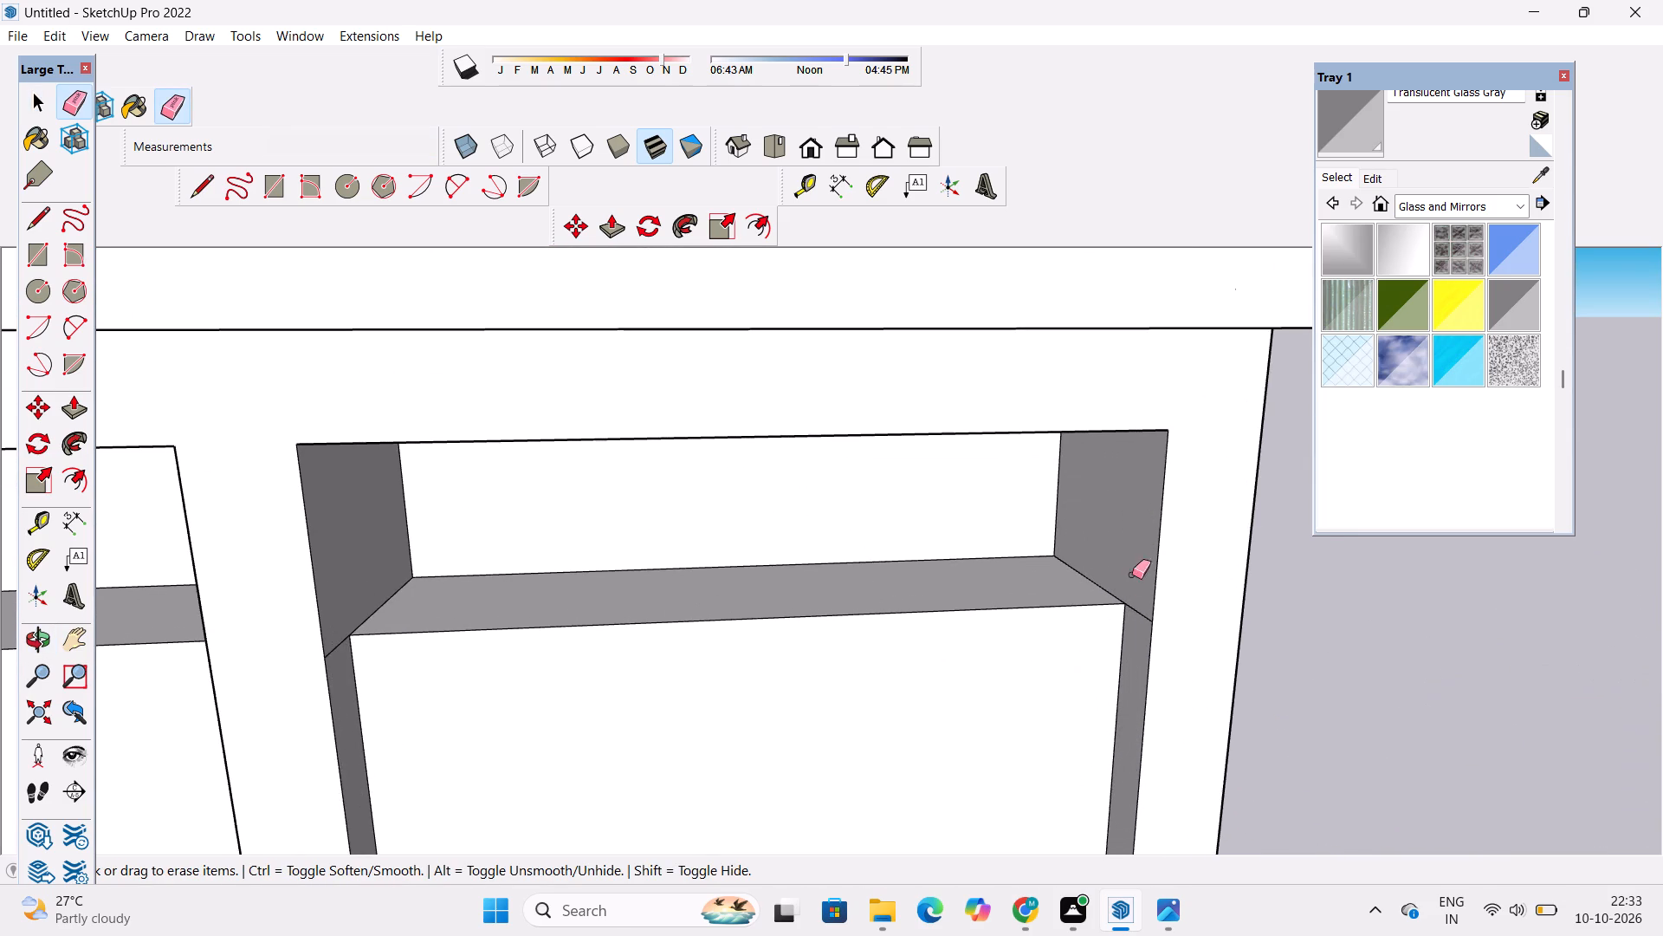
drag(1154, 573, 1151, 614)
scroll(1250, 598, down, 9)
scroll(749, 665, up, 5)
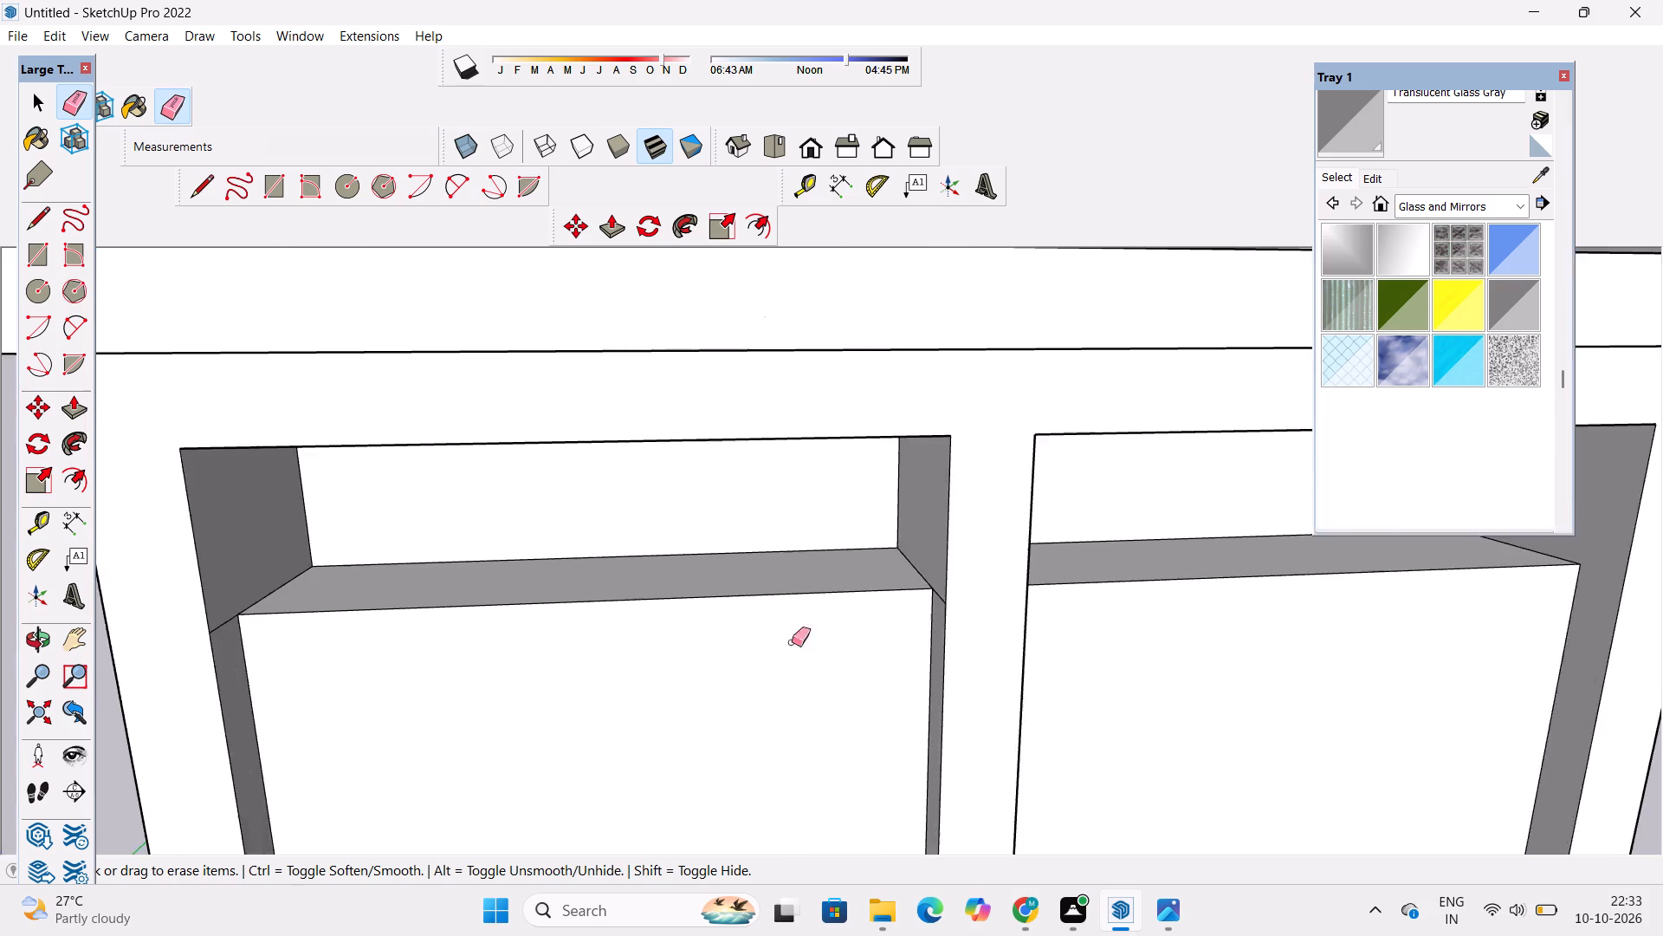
scroll(792, 642, up, 10)
drag(1031, 517, 1031, 592)
scroll(792, 614, down, 6)
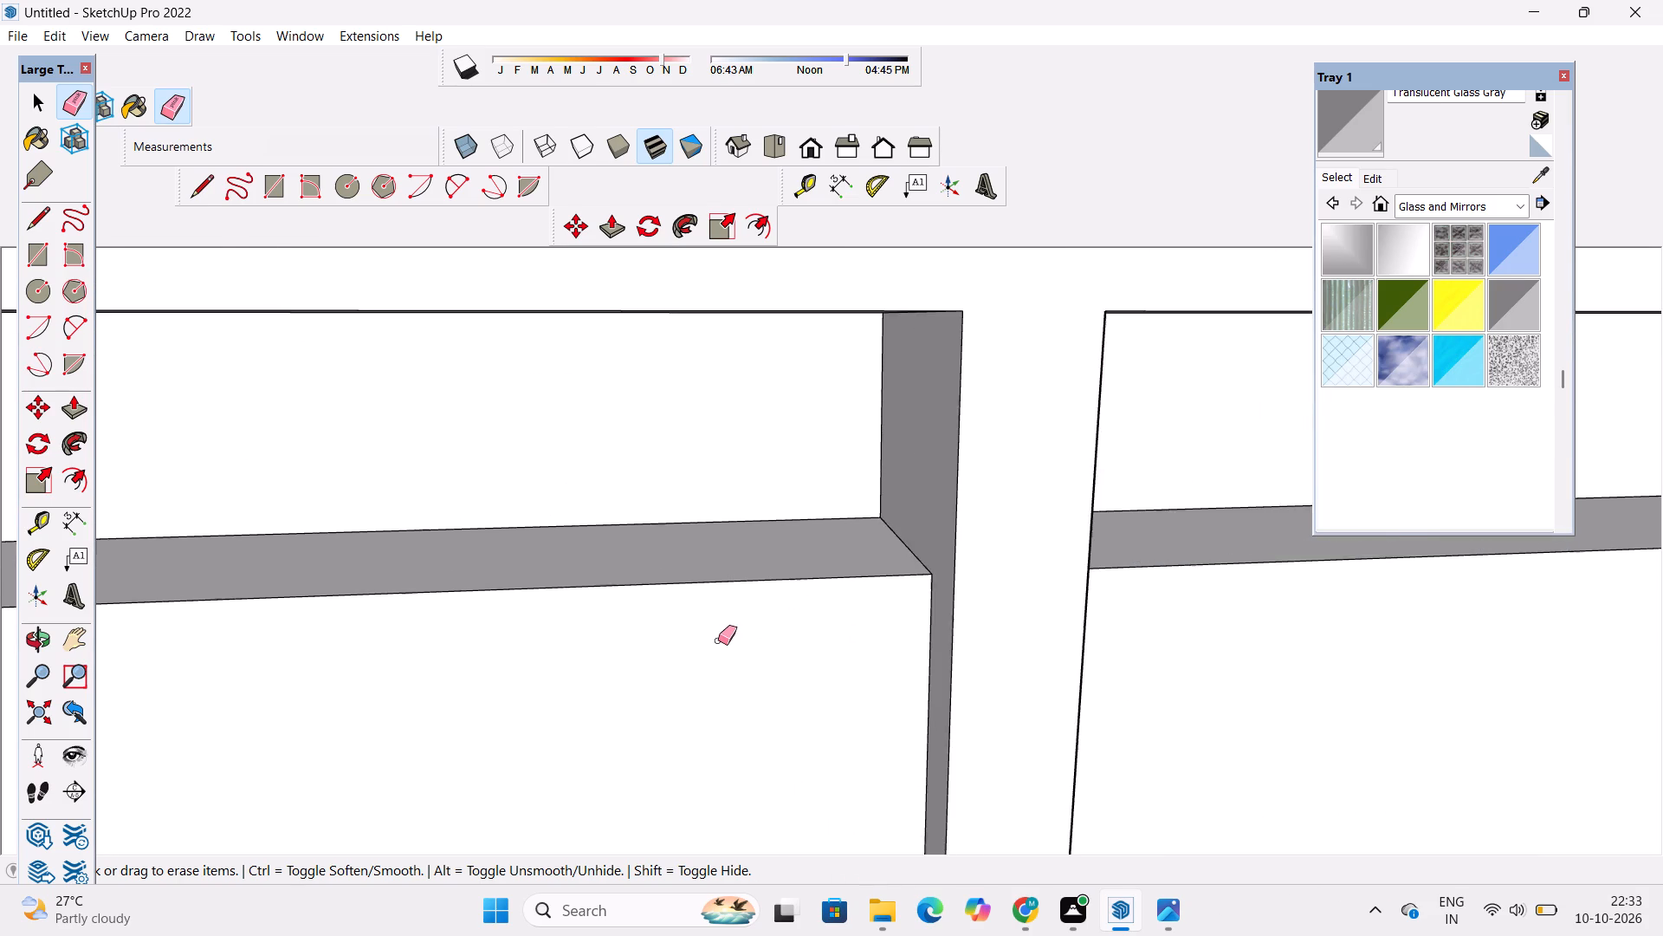
scroll(718, 640, down, 5)
scroll(189, 513, down, 3)
scroll(225, 665, up, 8)
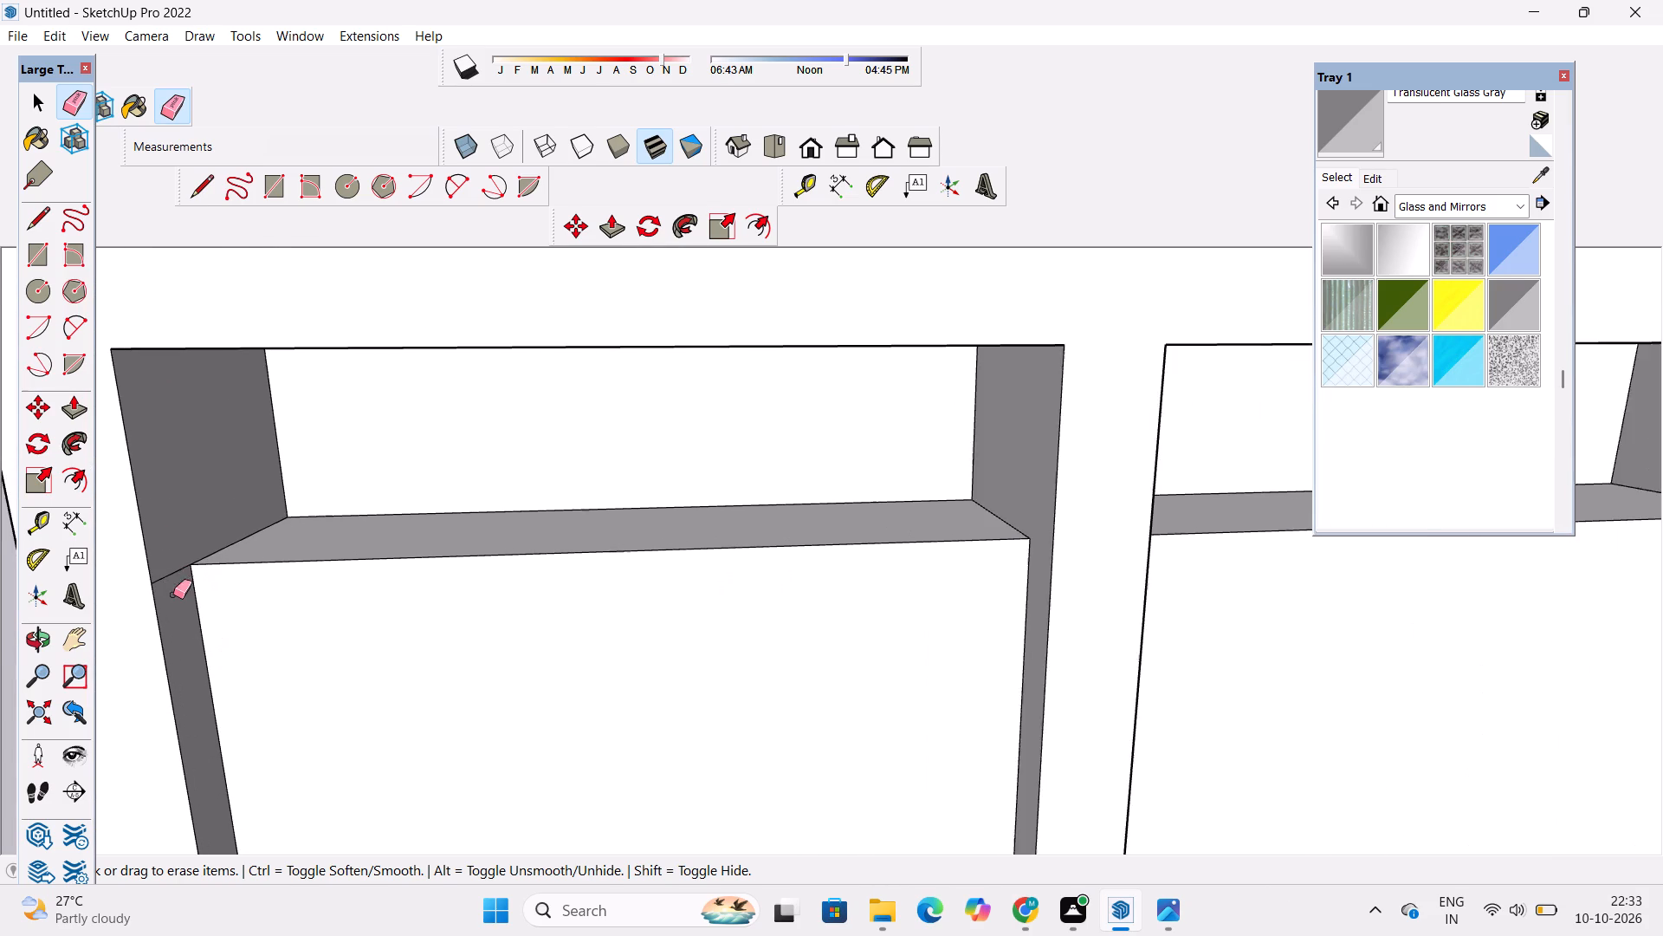
drag(160, 549, 160, 582)
scroll(225, 479, down, 13)
scroll(444, 636, up, 5)
scroll(780, 534, up, 3)
scroll(768, 470, down, 5)
scroll(1197, 558, up, 4)
scroll(840, 565, down, 3)
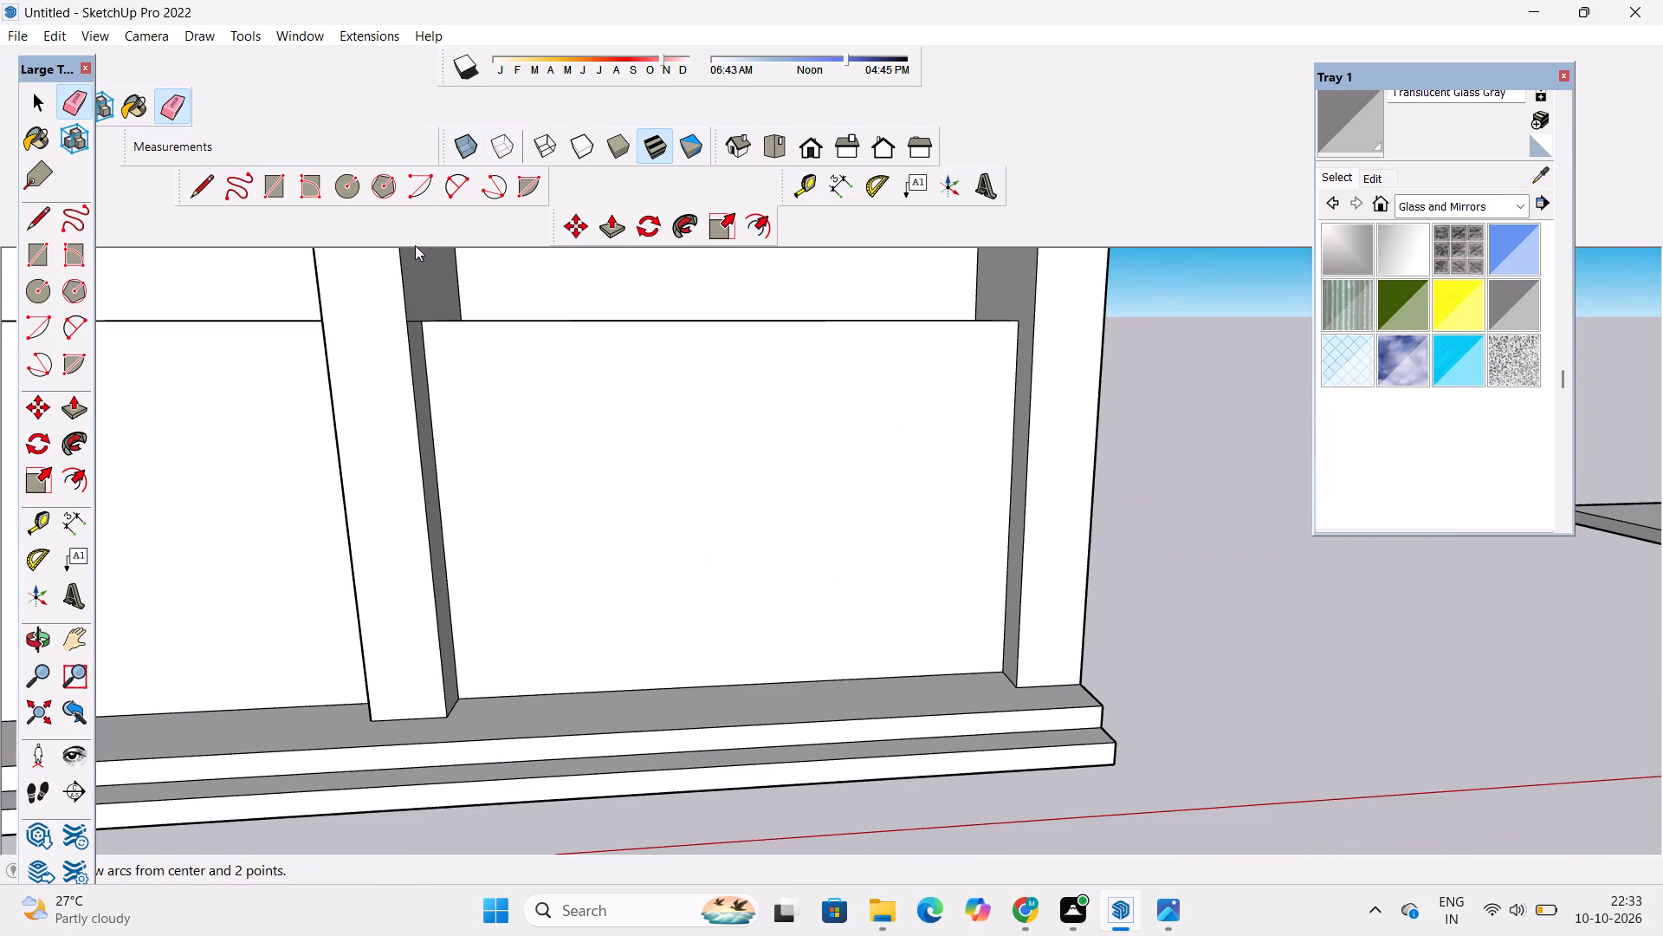
scroll(420, 290, up, 8)
drag(420, 303, 402, 365)
scroll(411, 364, down, 6)
Offset the outlines of the right and left lower ground-floor panels inward 10".
key(o)
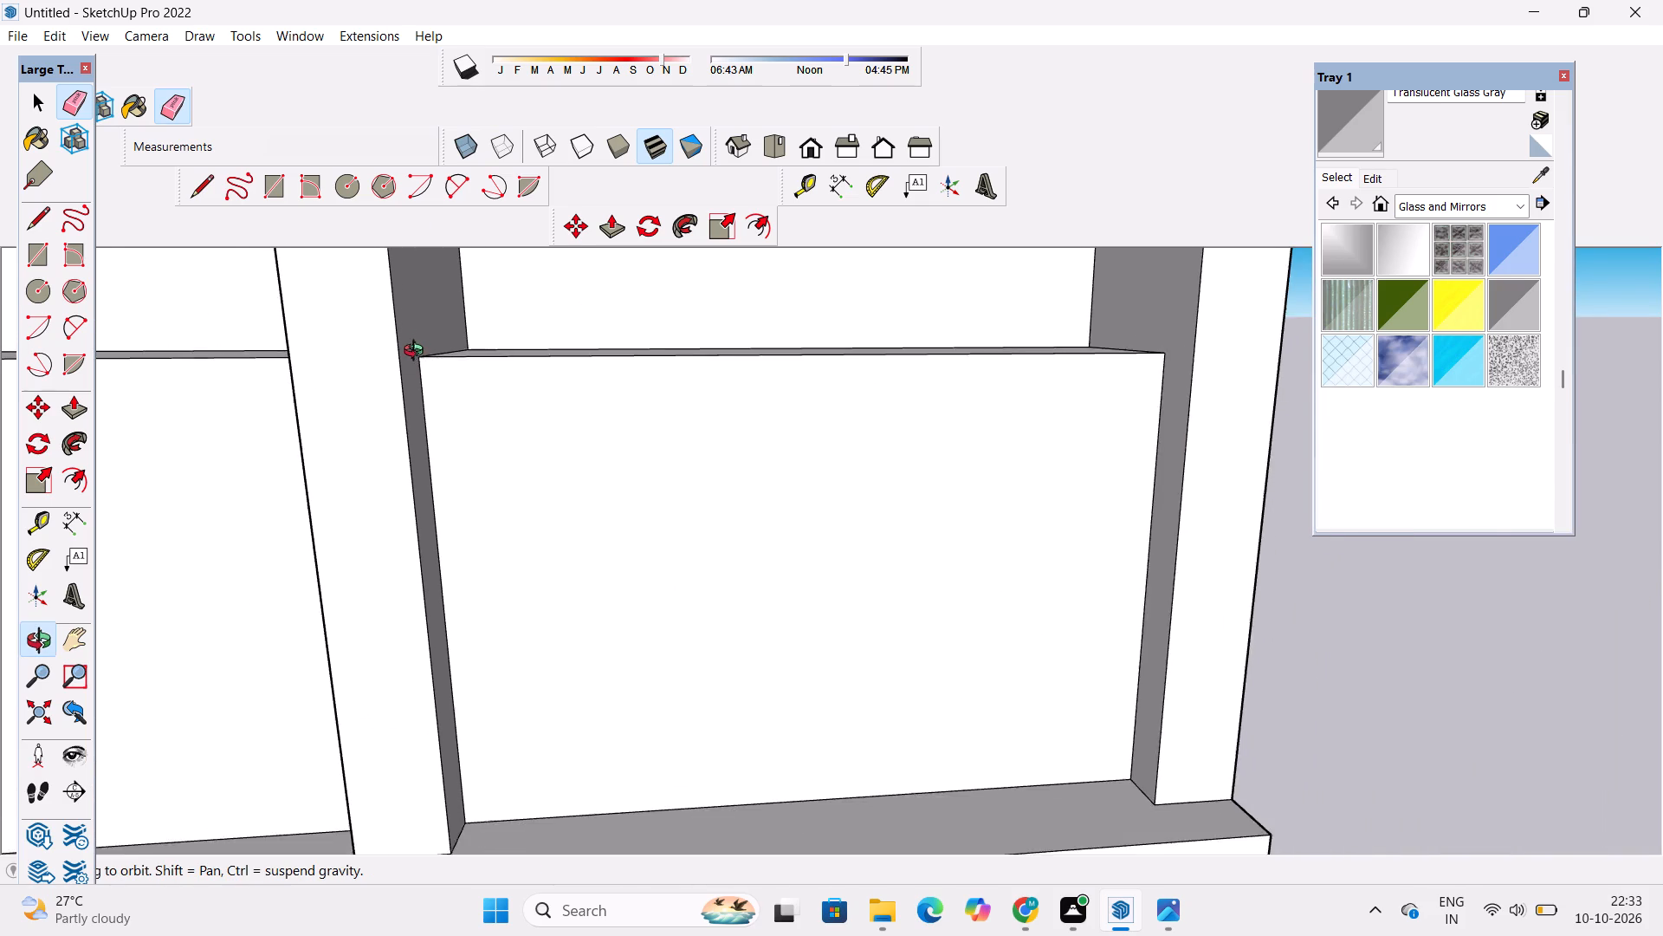
scroll(420, 348, down, 6)
drag(565, 550, 580, 511)
shift+drag(586, 517, 608, 570)
shift+drag(609, 573, 647, 591)
key(o)
key(f)
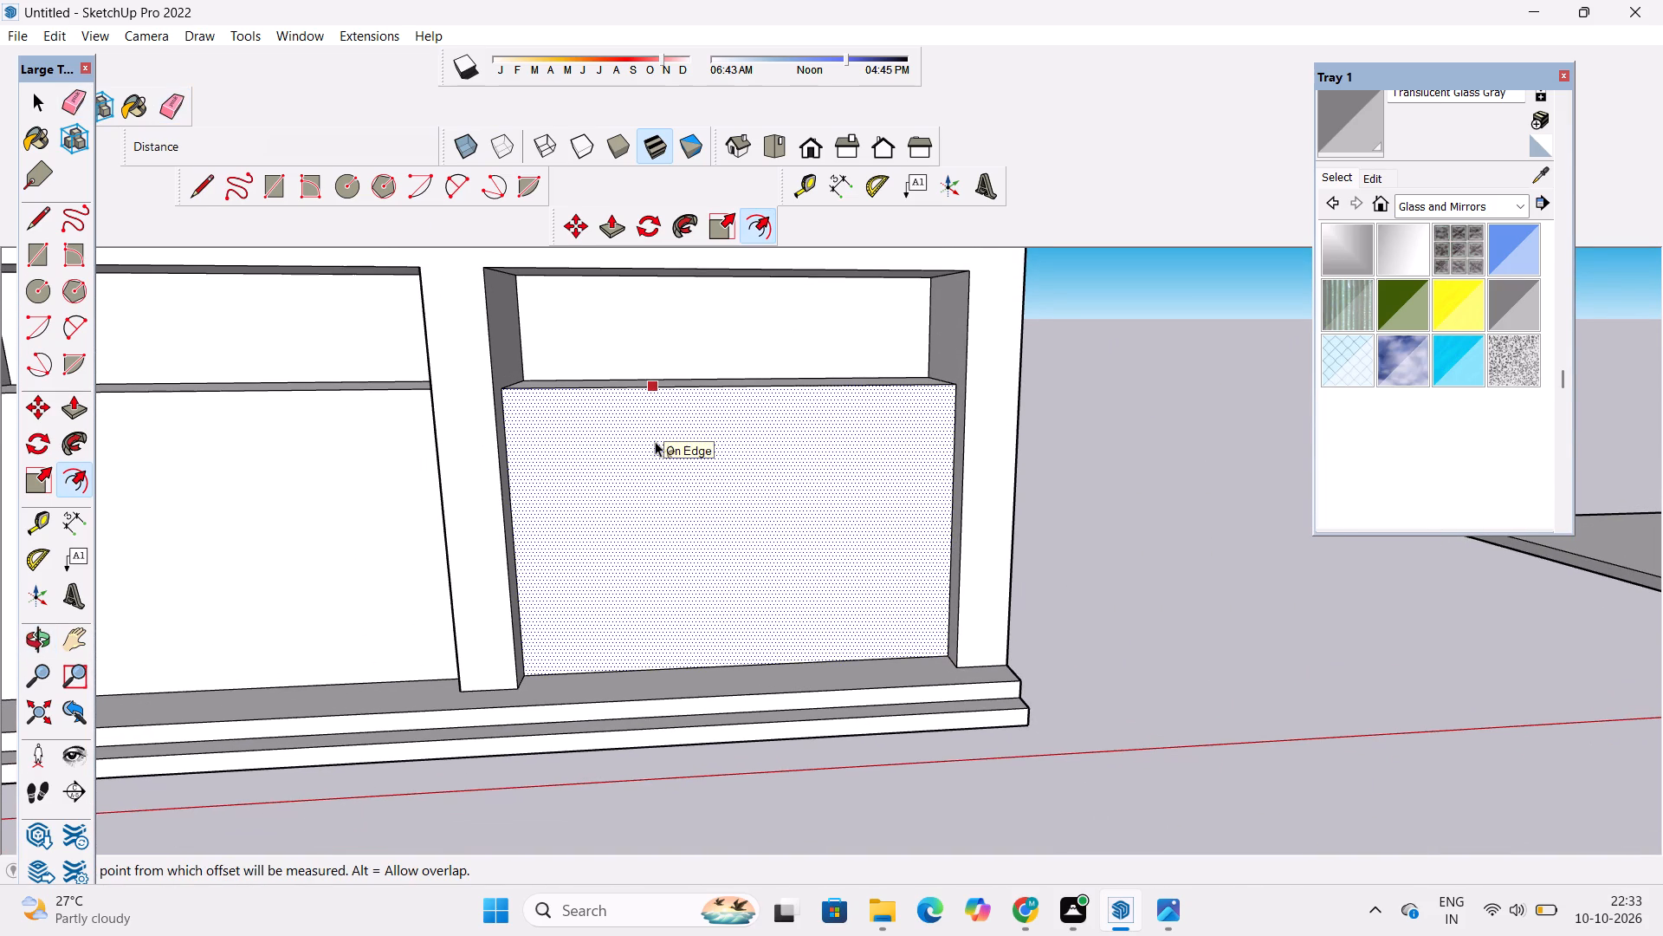
click(655, 438)
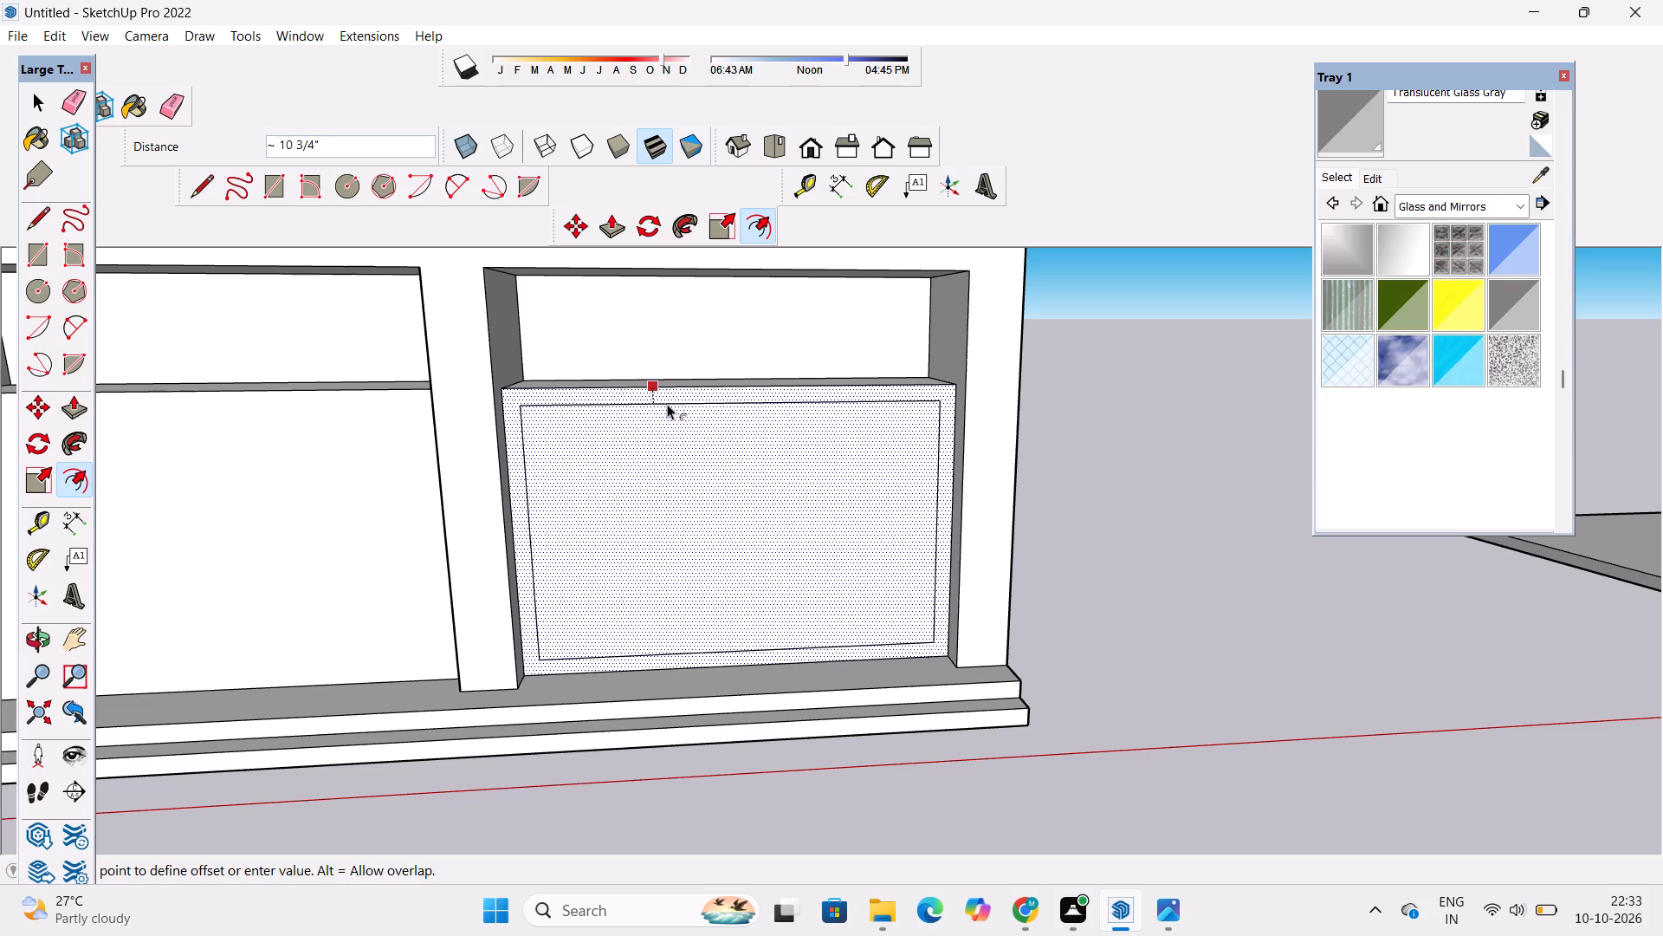
text(10")
key(Return)
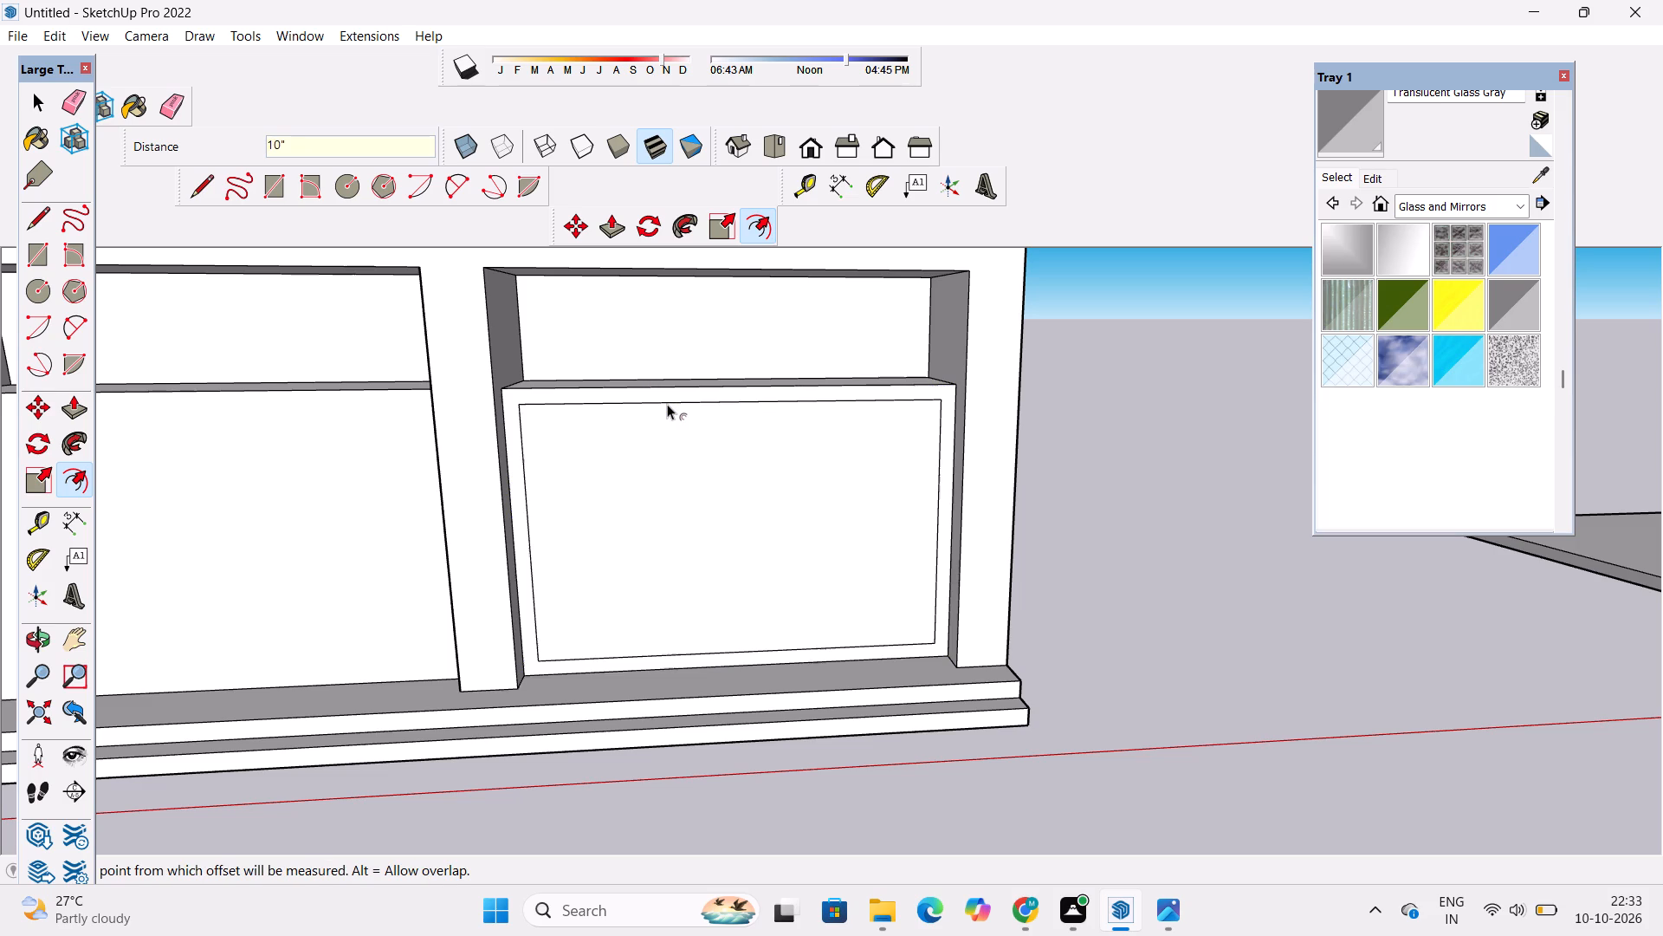
scroll(667, 404, down, 6)
scroll(330, 369, up, 4)
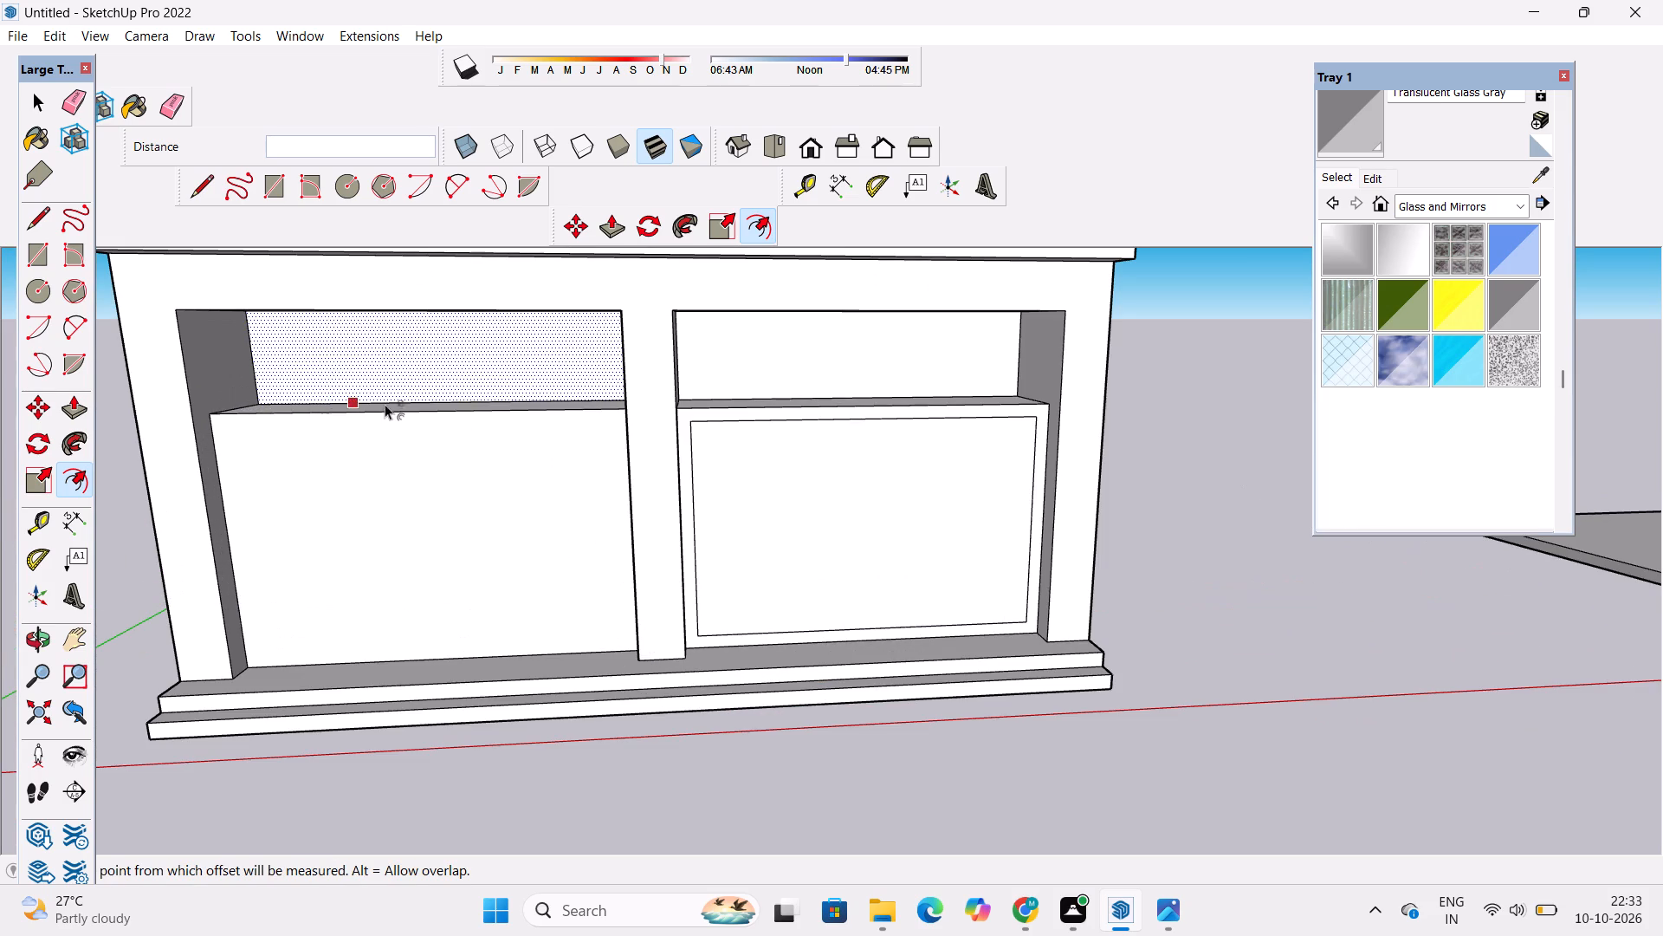
click(406, 420)
click(693, 425)
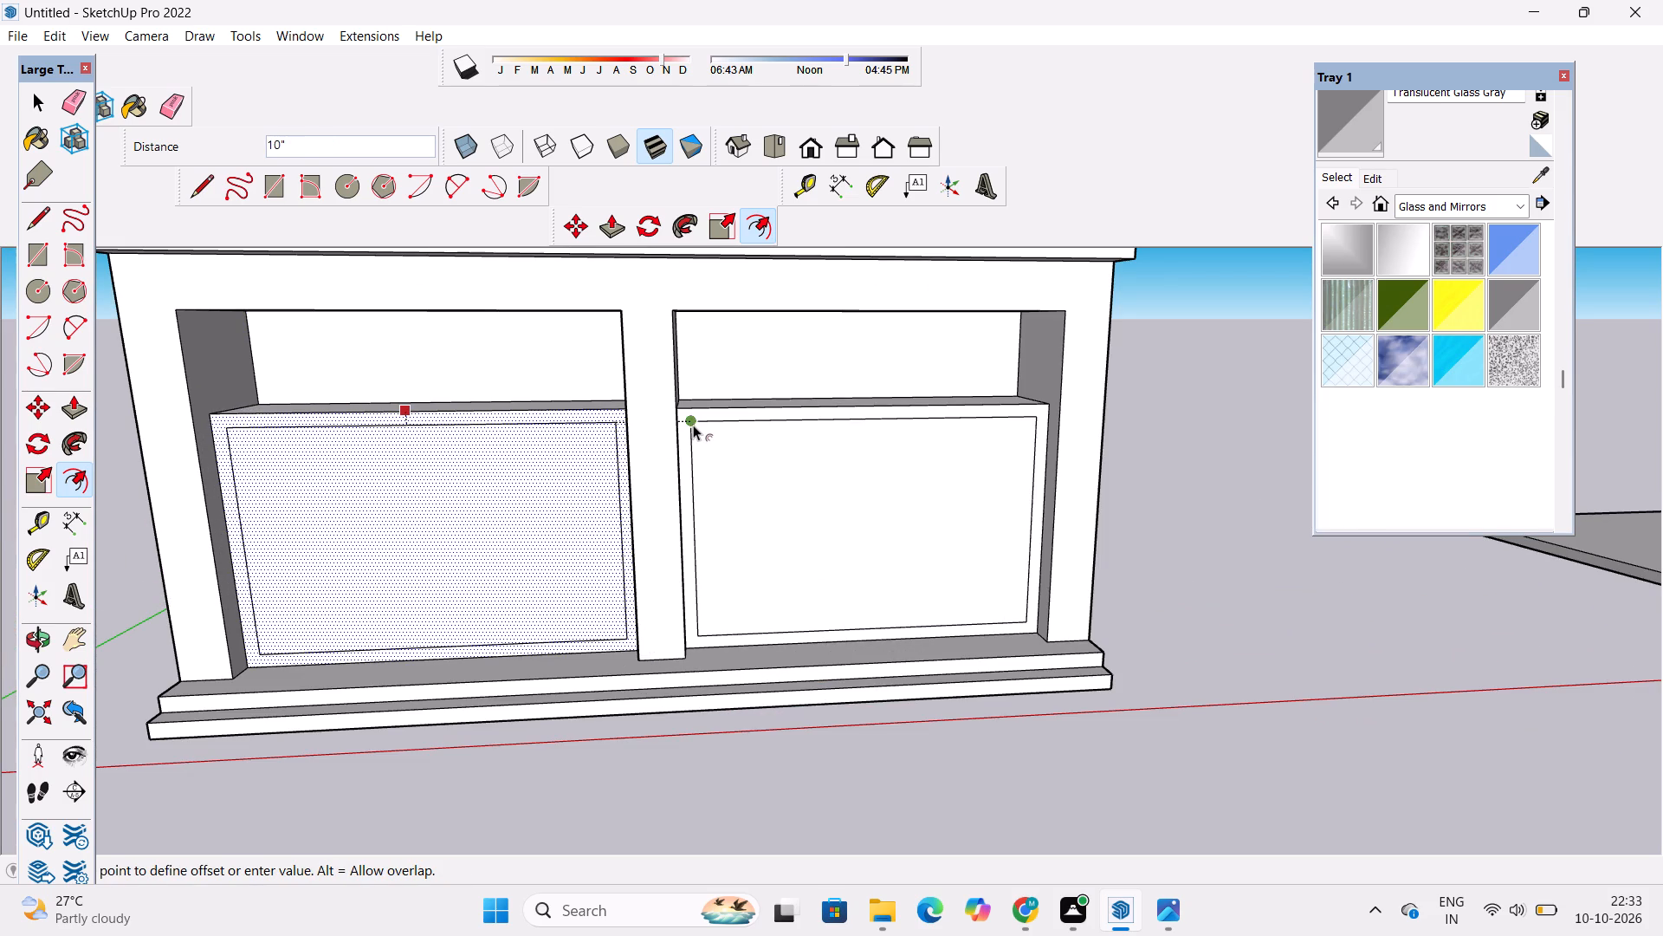
scroll(679, 411, down, 2)
key(space)
Draw a vertical centre line 14' 4" long between the inner top and bottom frame edges of each lower panel.
key(o)
scroll(667, 432, down, 1)
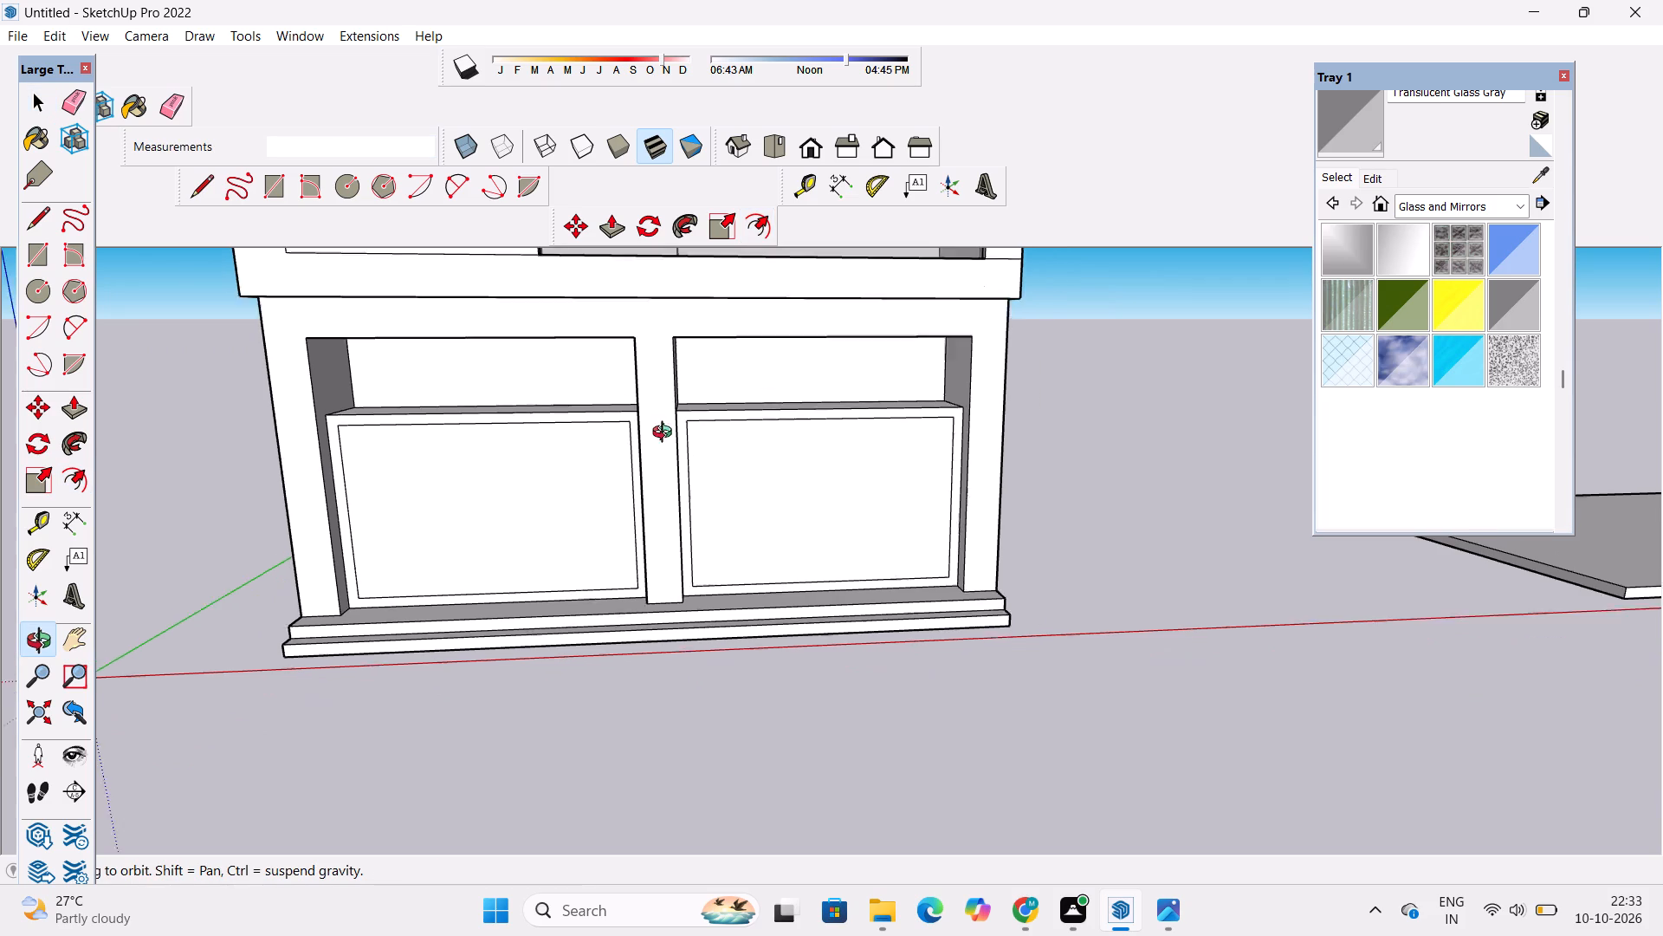
scroll(666, 434, down, 3)
drag(640, 485, 709, 536)
scroll(709, 517, up, 3)
shift+drag(711, 504, 726, 546)
drag(729, 553, 696, 511)
scroll(694, 507, up, 3)
shift+drag(730, 527, 592, 532)
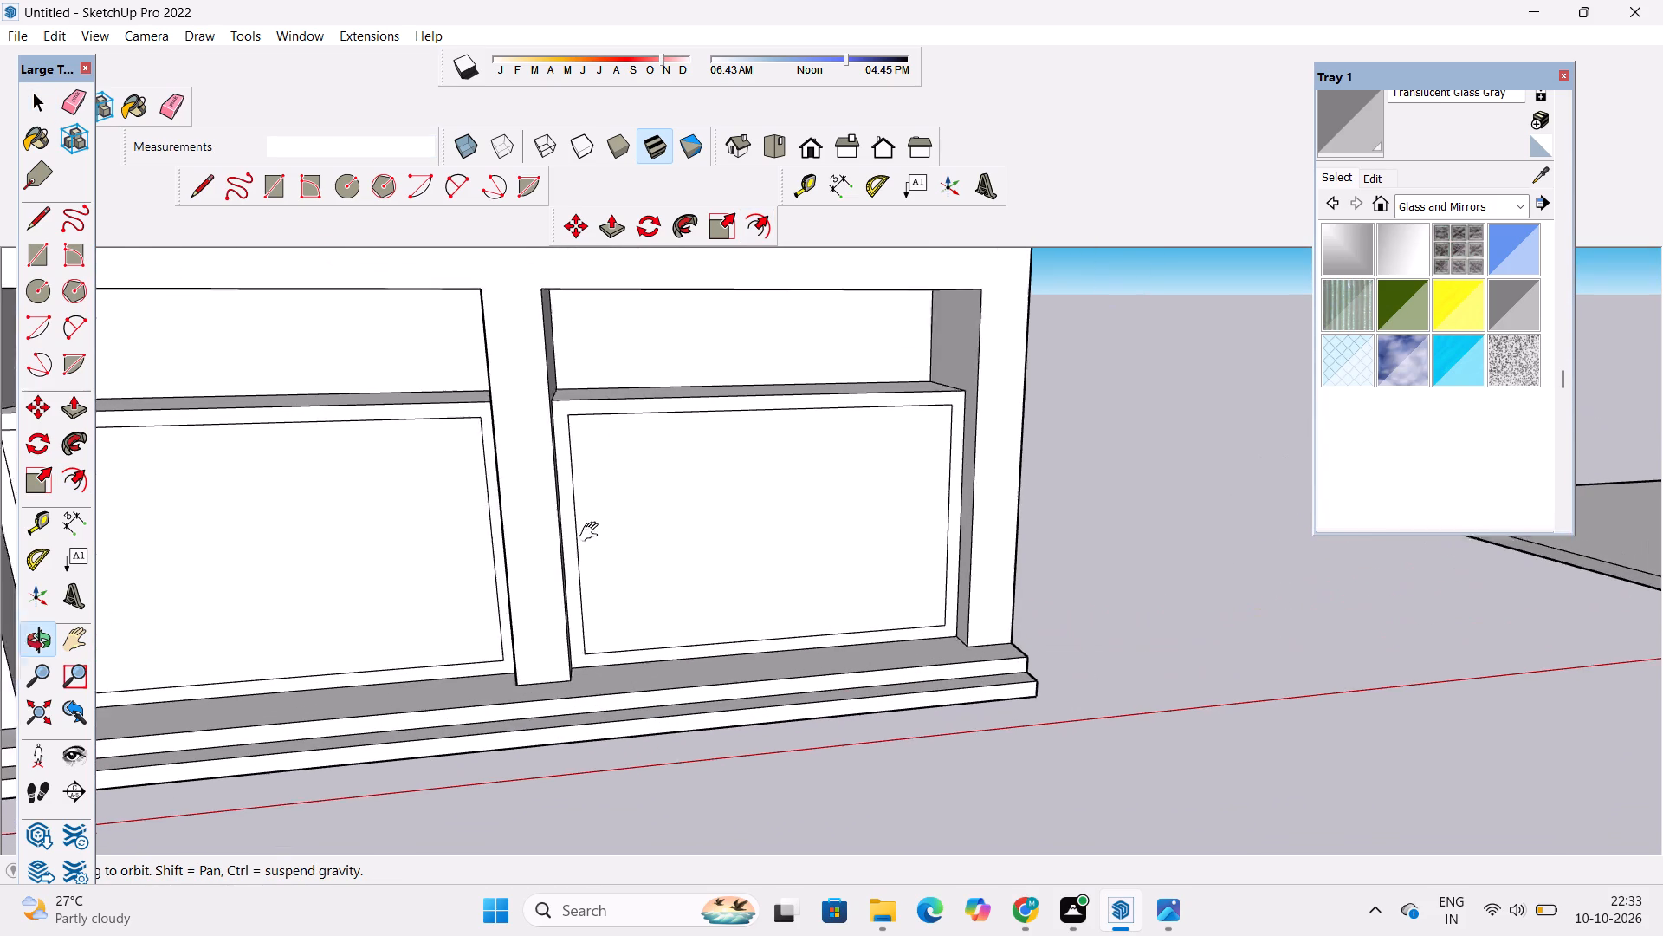
shift+drag(592, 532, 587, 532)
shift+drag(642, 569, 613, 566)
shift+drag(611, 564, 599, 569)
shift+drag(597, 569, 548, 577)
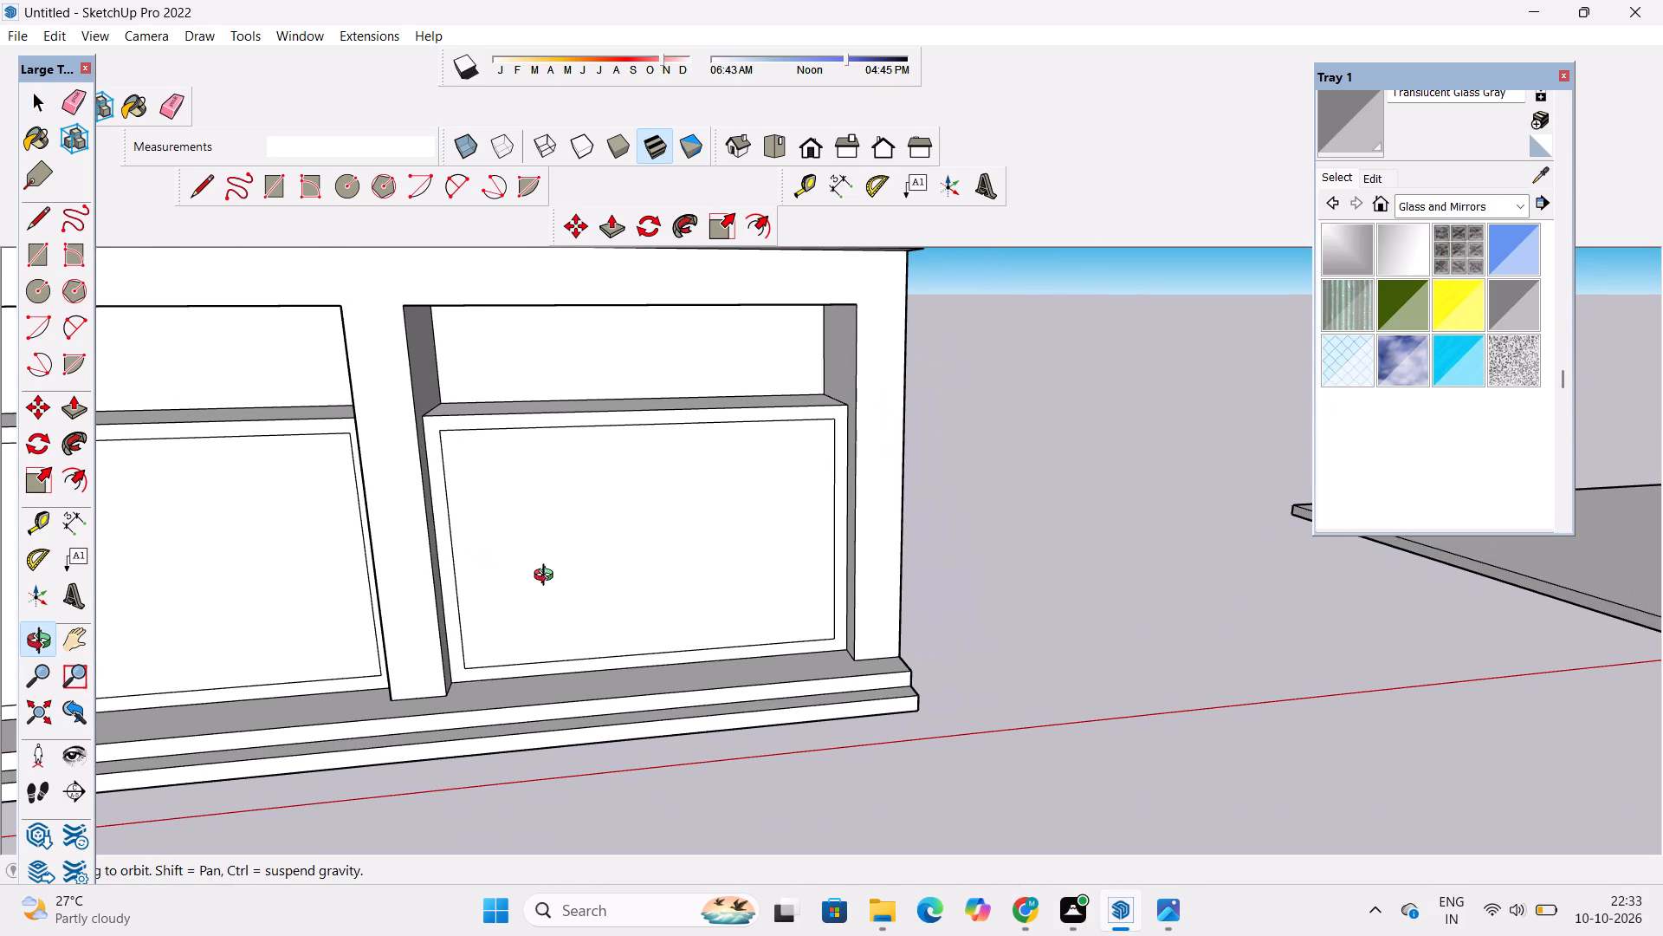
key(l)
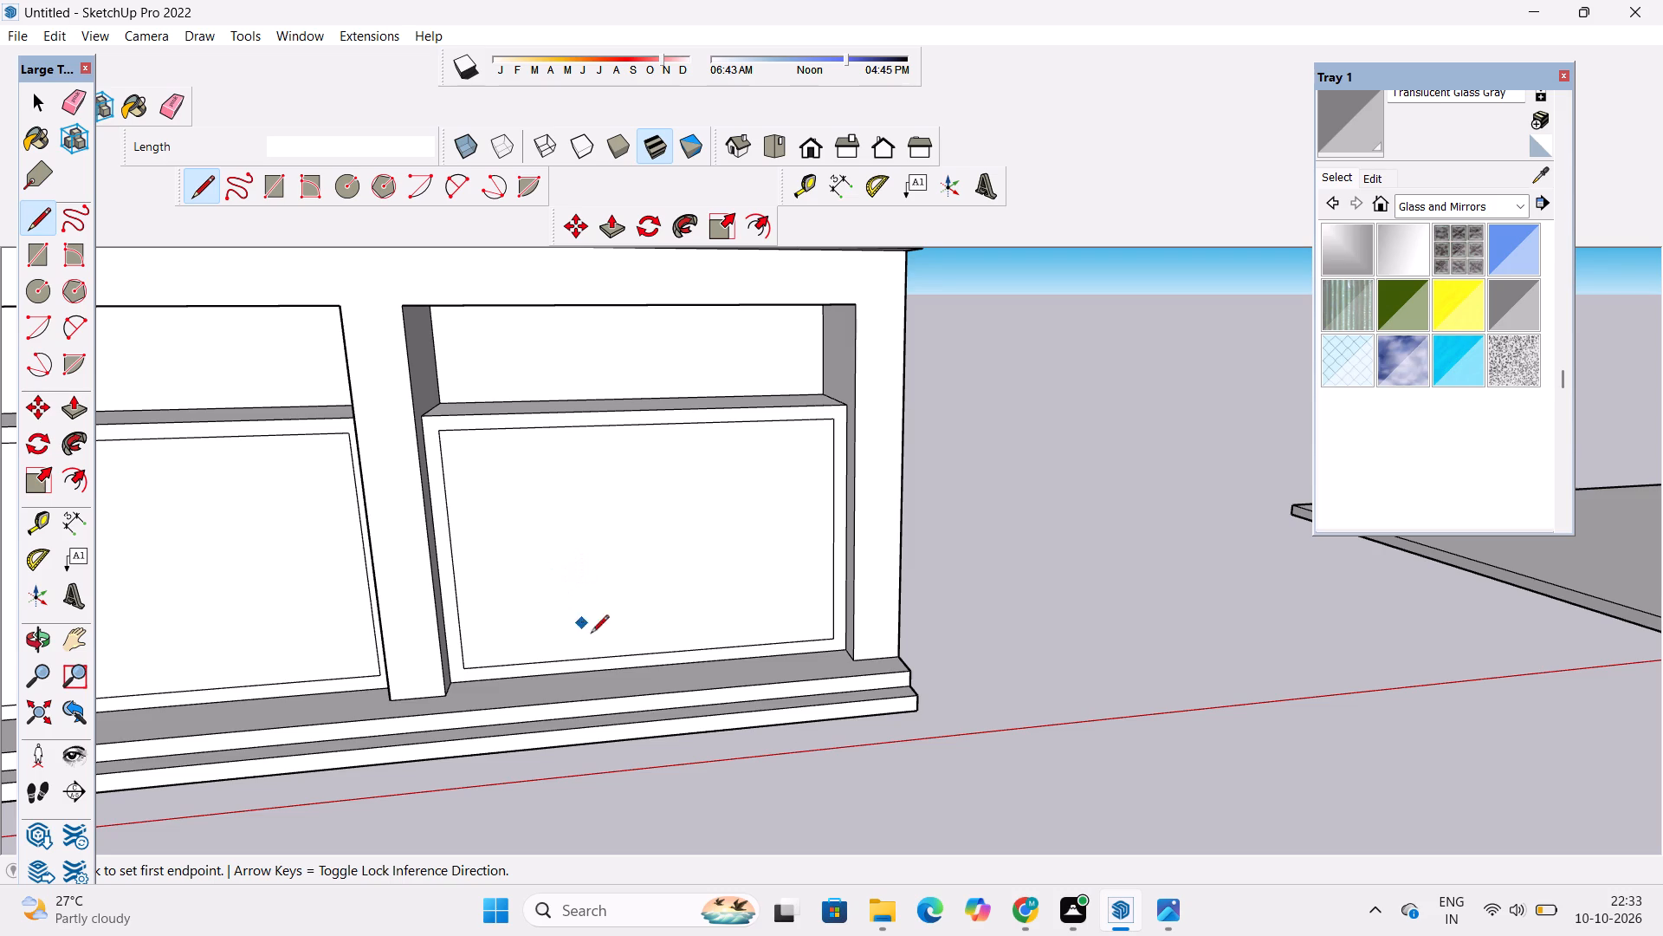
click(655, 655)
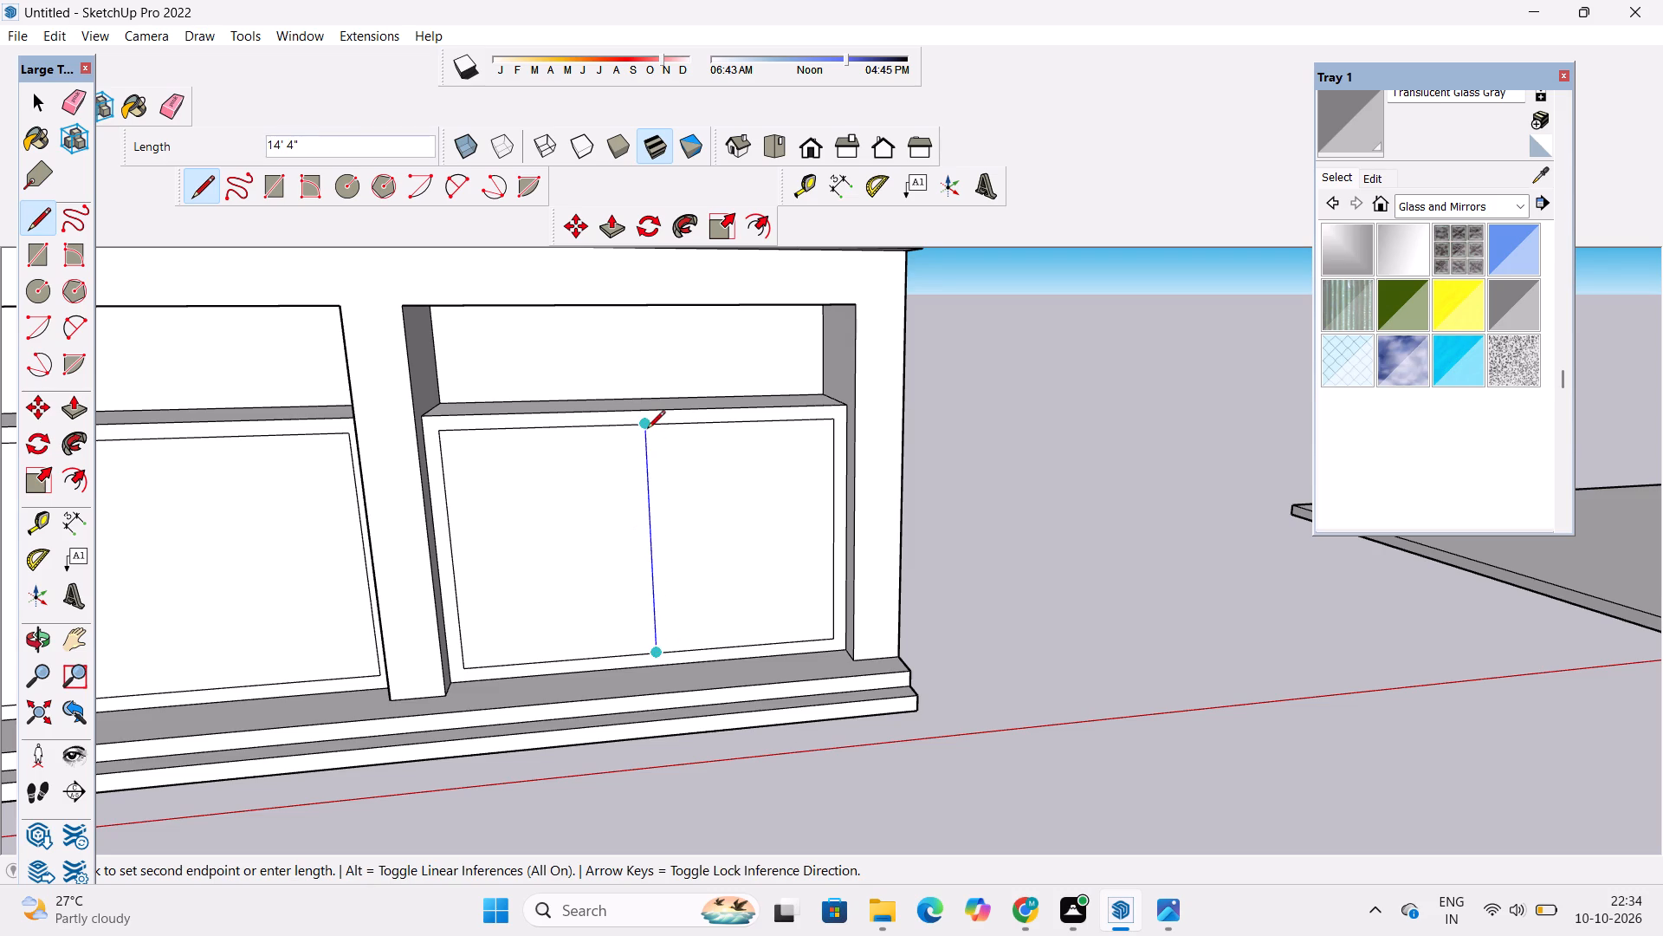
click(647, 428)
scroll(769, 445, down, 5)
scroll(366, 601, up, 4)
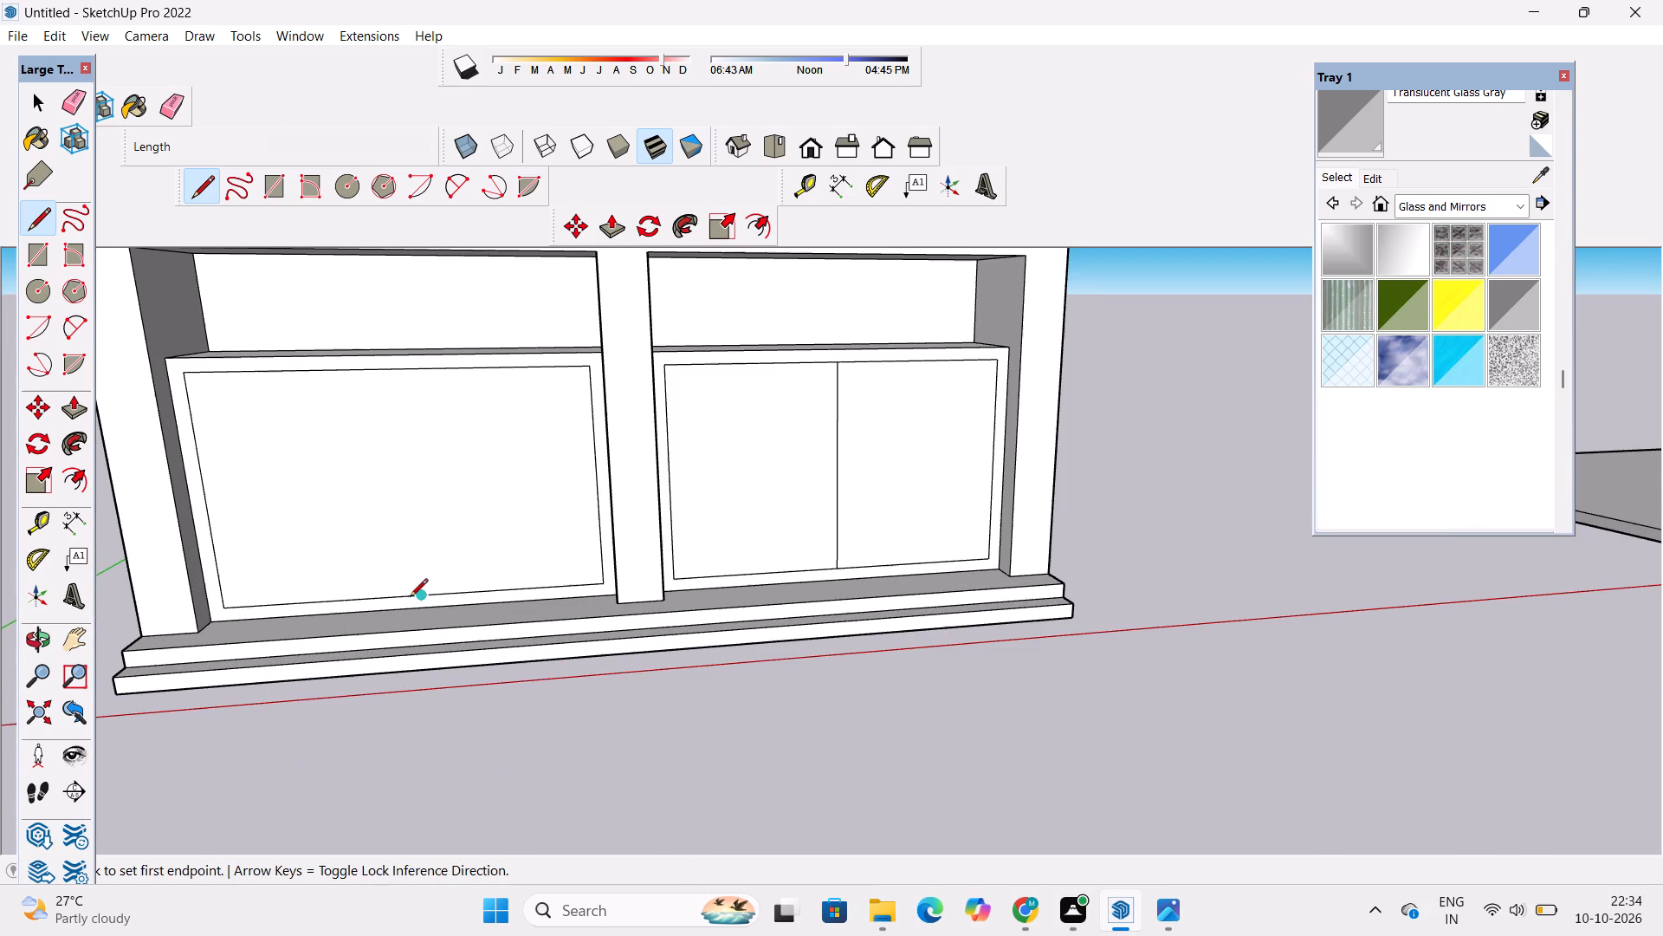
click(424, 597)
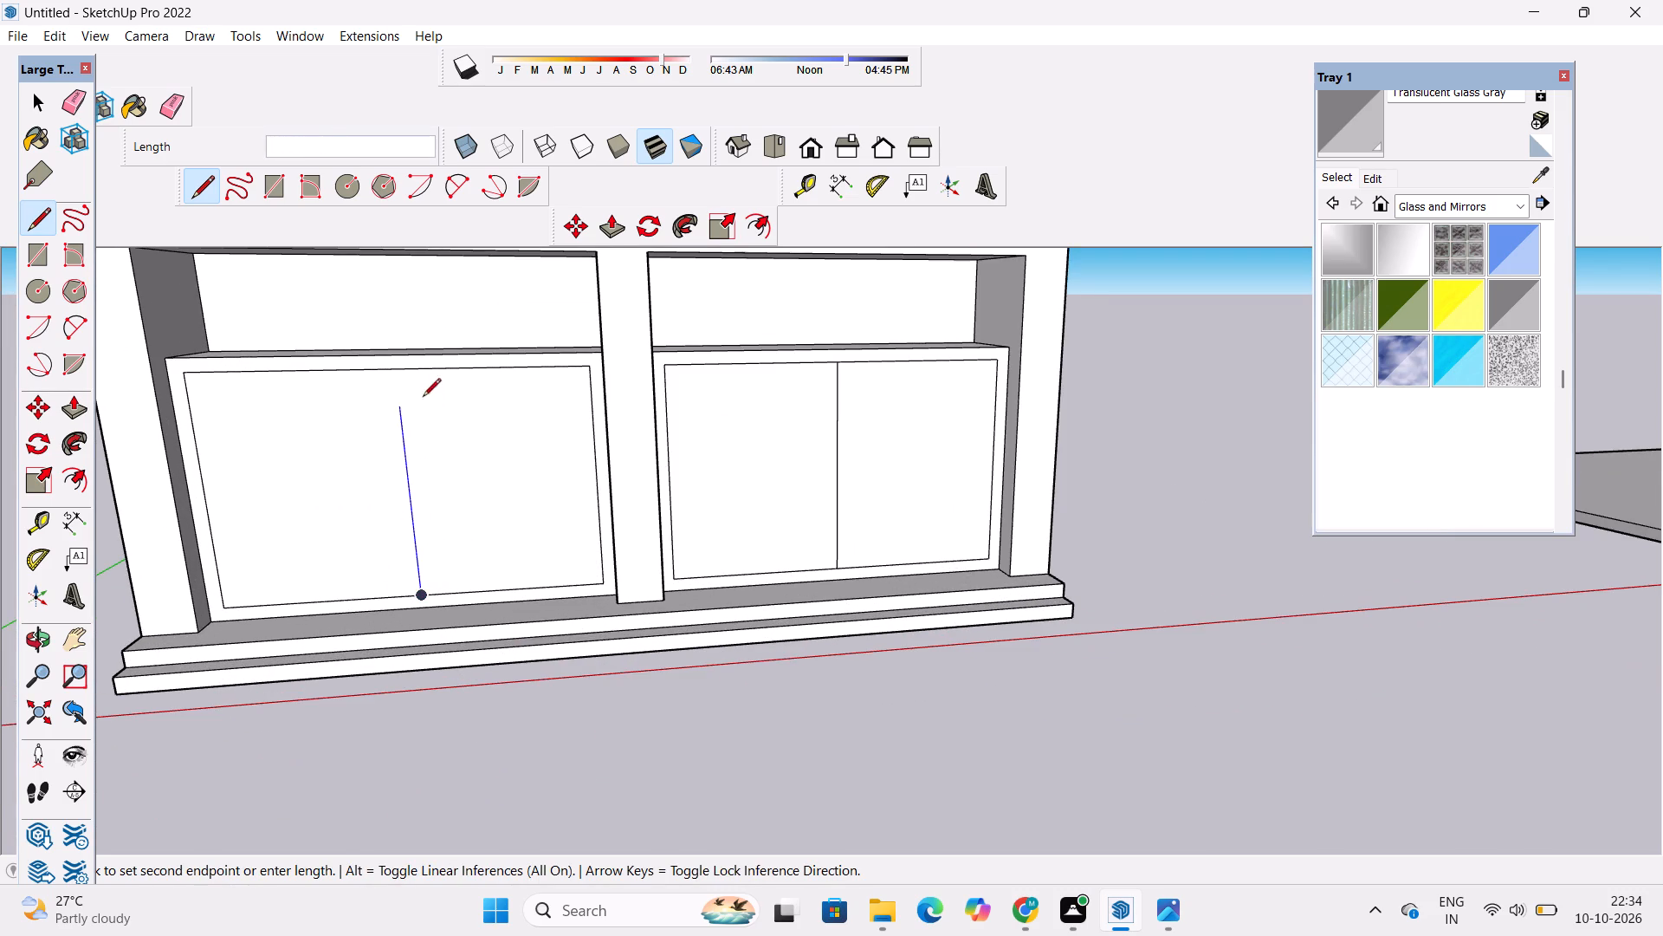
click(393, 371)
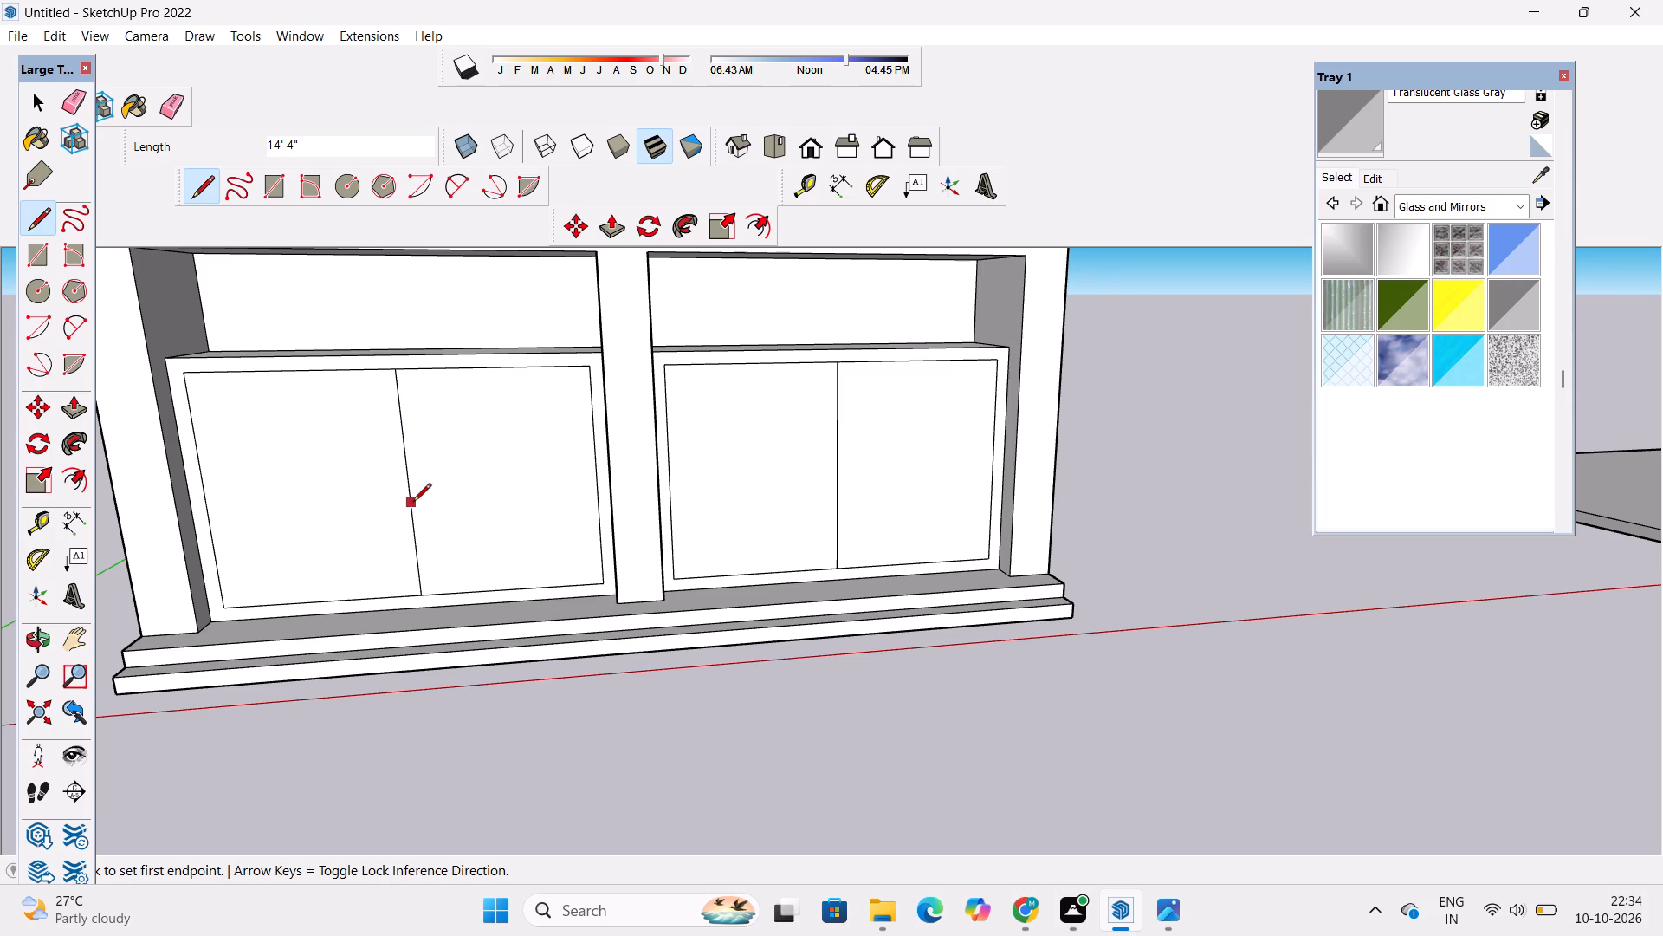
scroll(538, 504, down, 5)
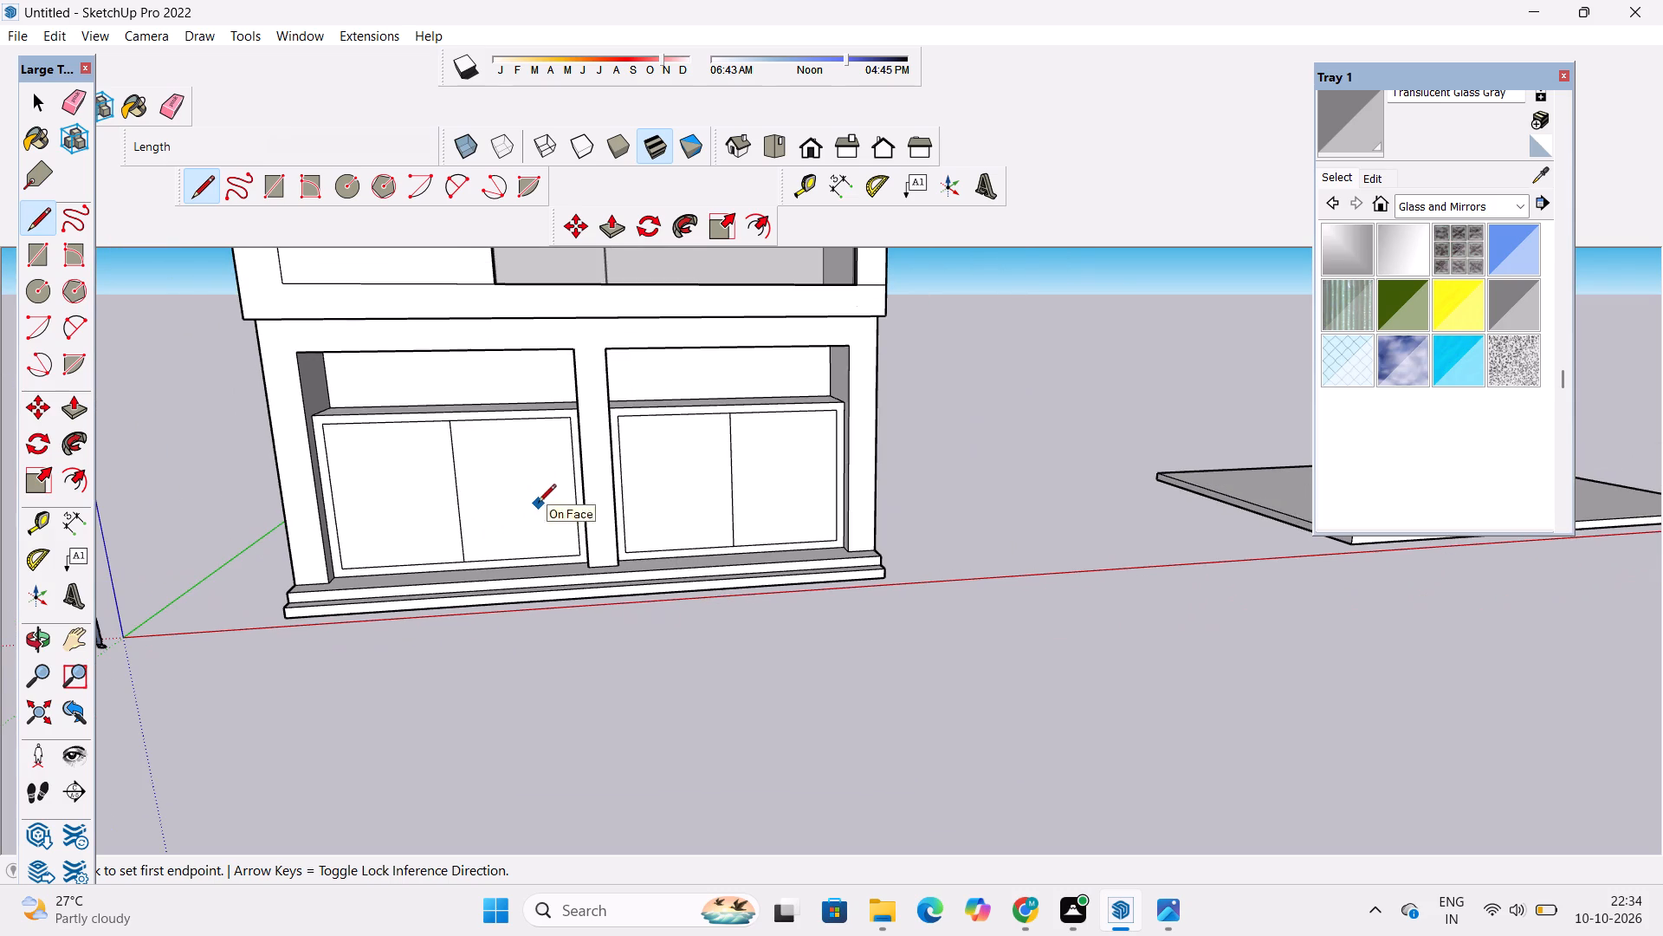
Examine the ground-floor front with its framed, split lower panels from several angles and distances.
key(space)
text(o)
drag(837, 567, 825, 535)
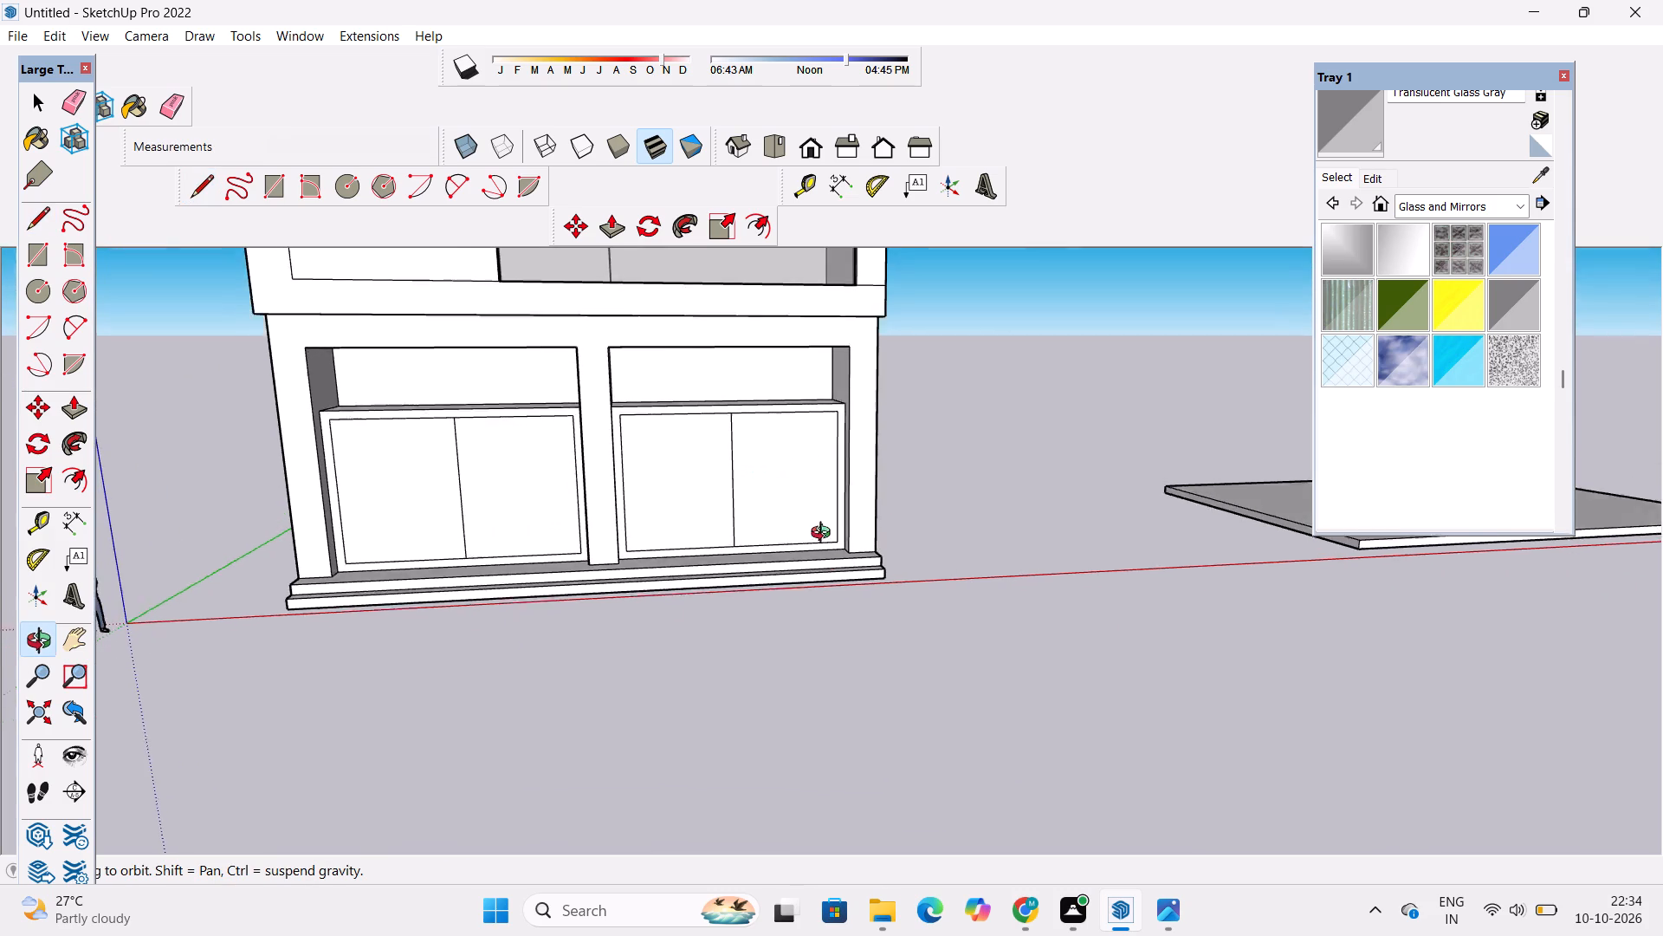
drag(825, 535, 824, 523)
scroll(807, 489, down, 2)
shift+drag(747, 500, 917, 565)
shift+scroll(884, 545, down, 5)
drag(896, 585, 848, 532)
scroll(840, 517, up, 7)
drag(903, 607, 749, 536)
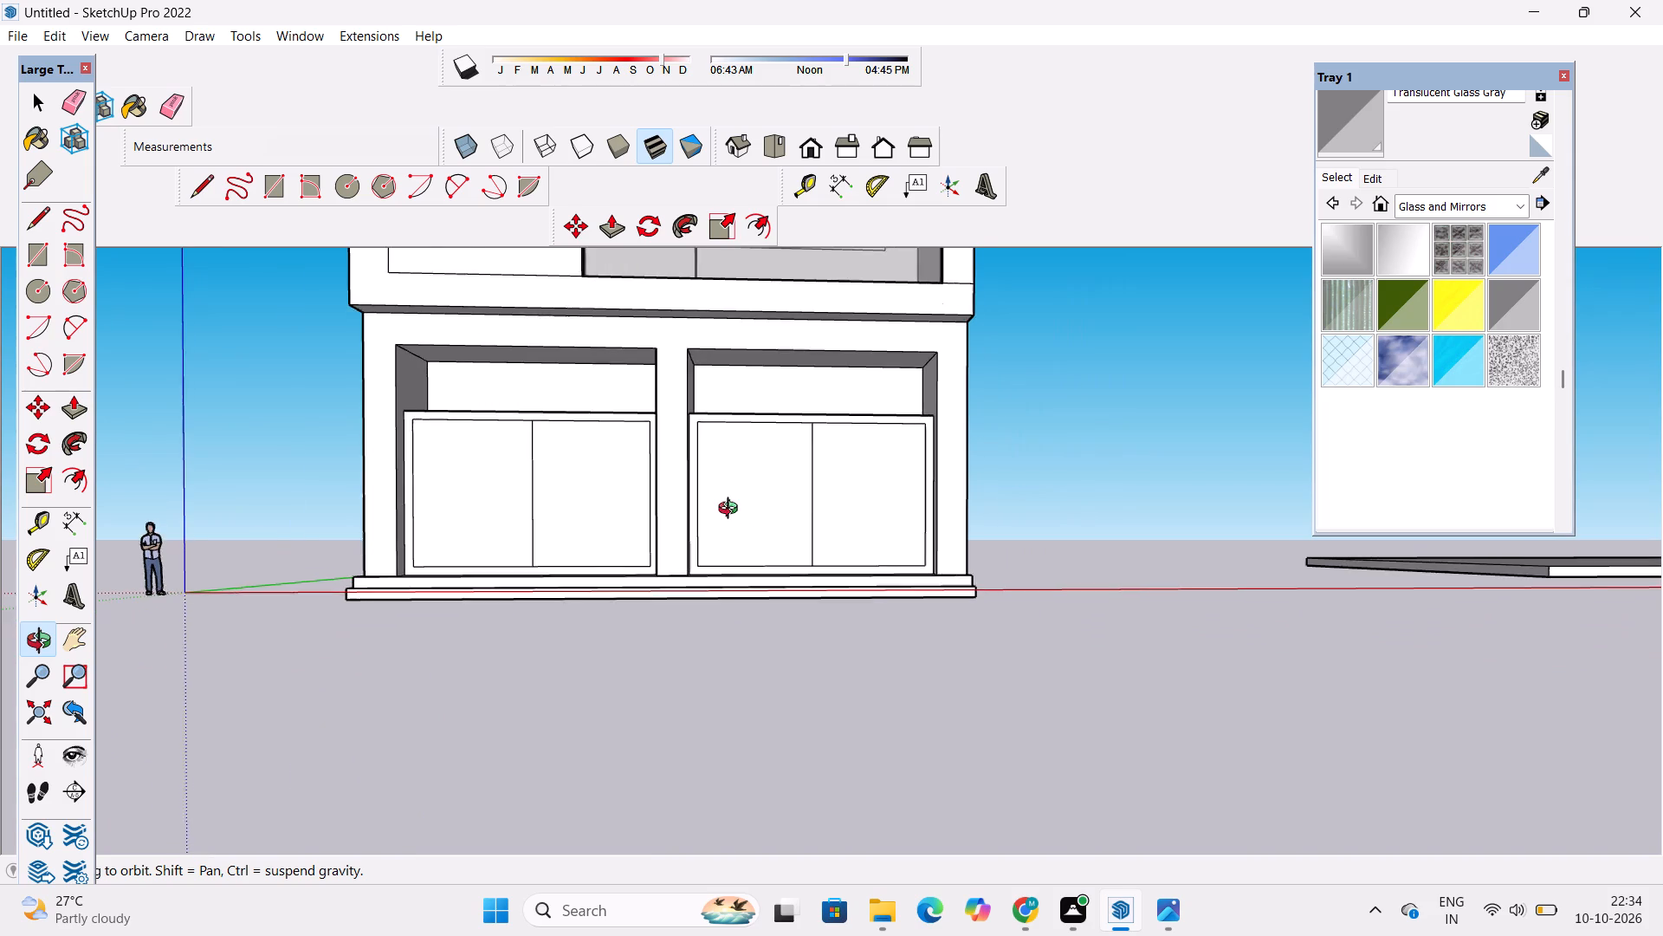
scroll(732, 510, down, 5)
drag(734, 518, 706, 544)
scroll(706, 544, up, 1)
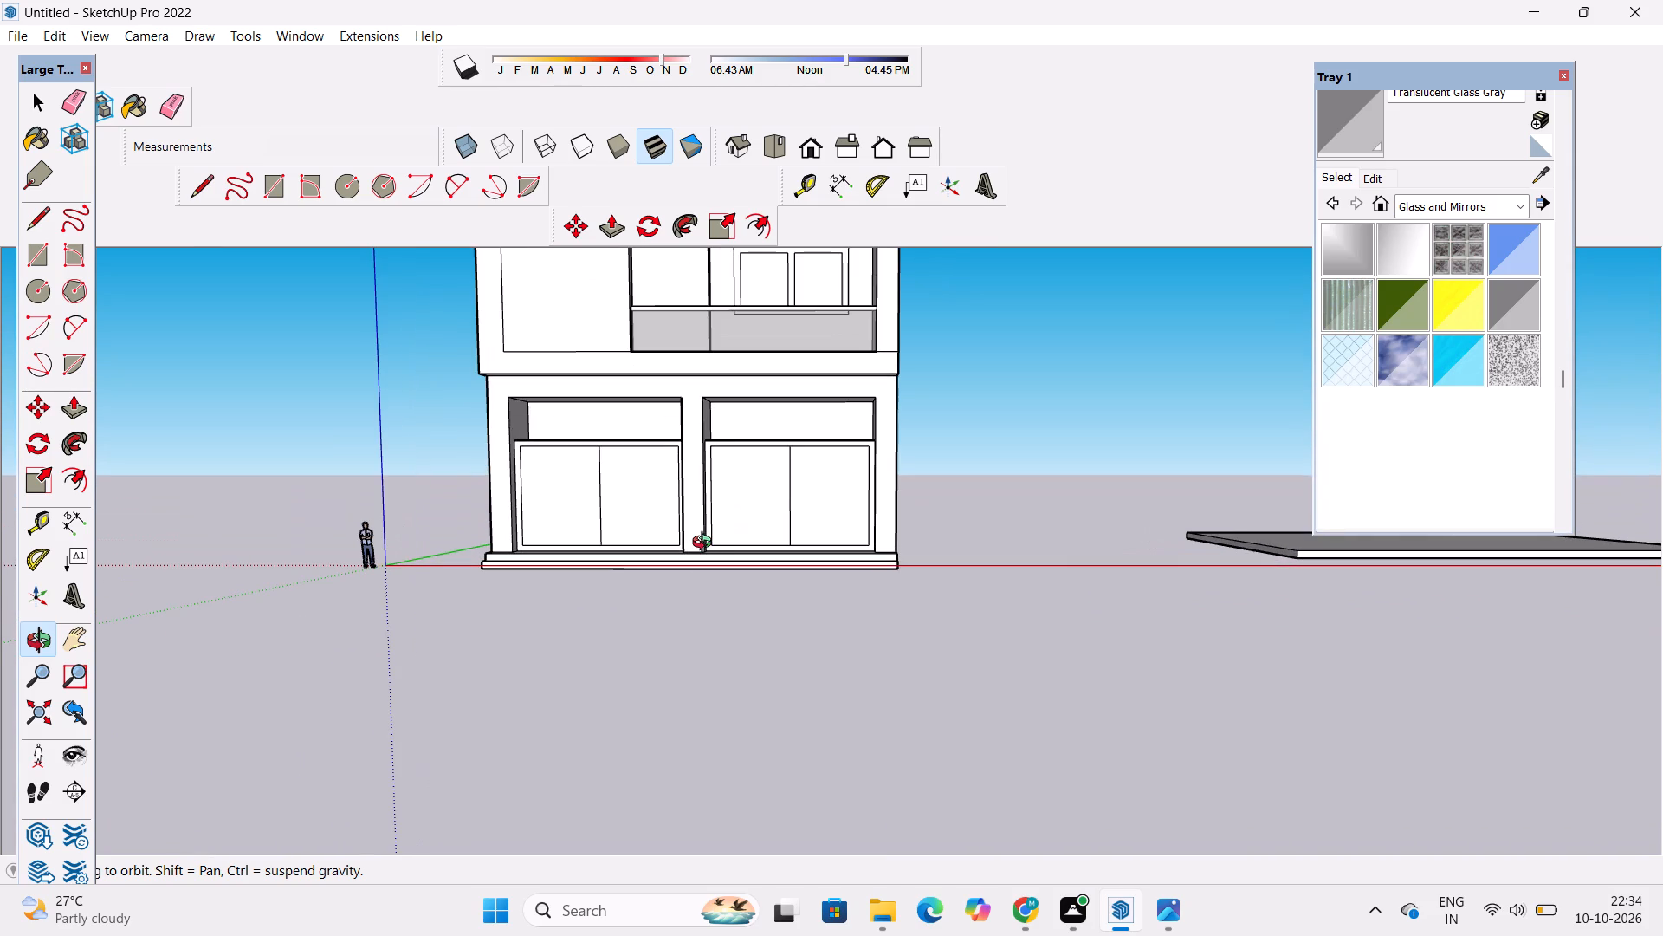
scroll(706, 544, up, 1)
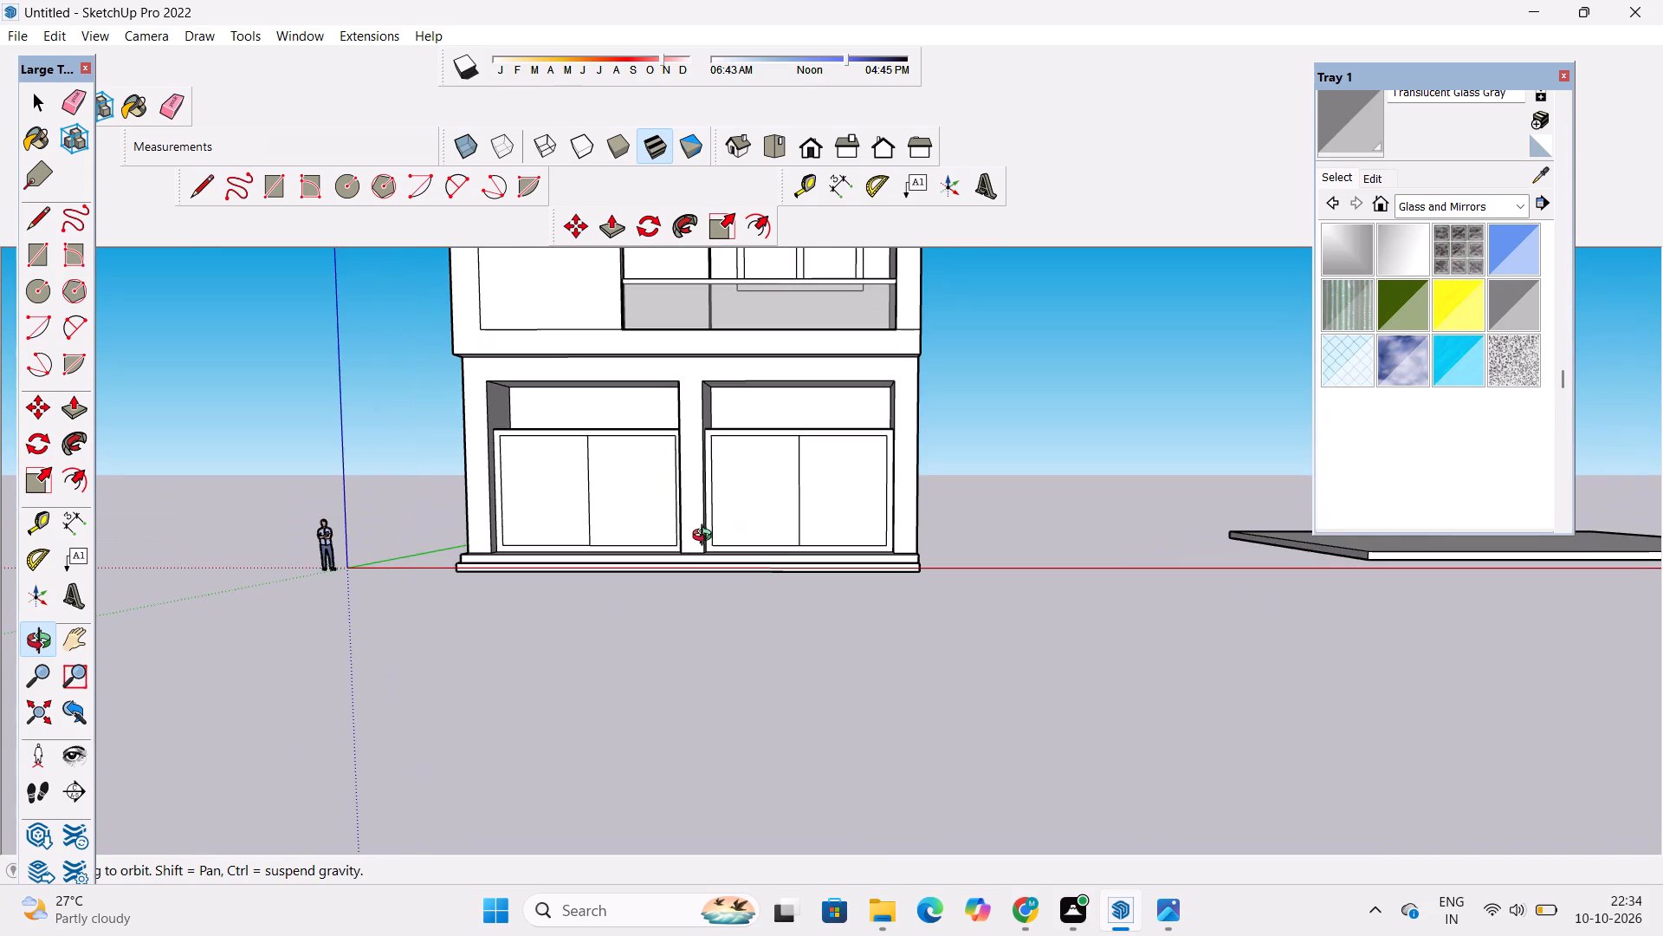
scroll(618, 454, up, 5)
drag(618, 453, 611, 608)
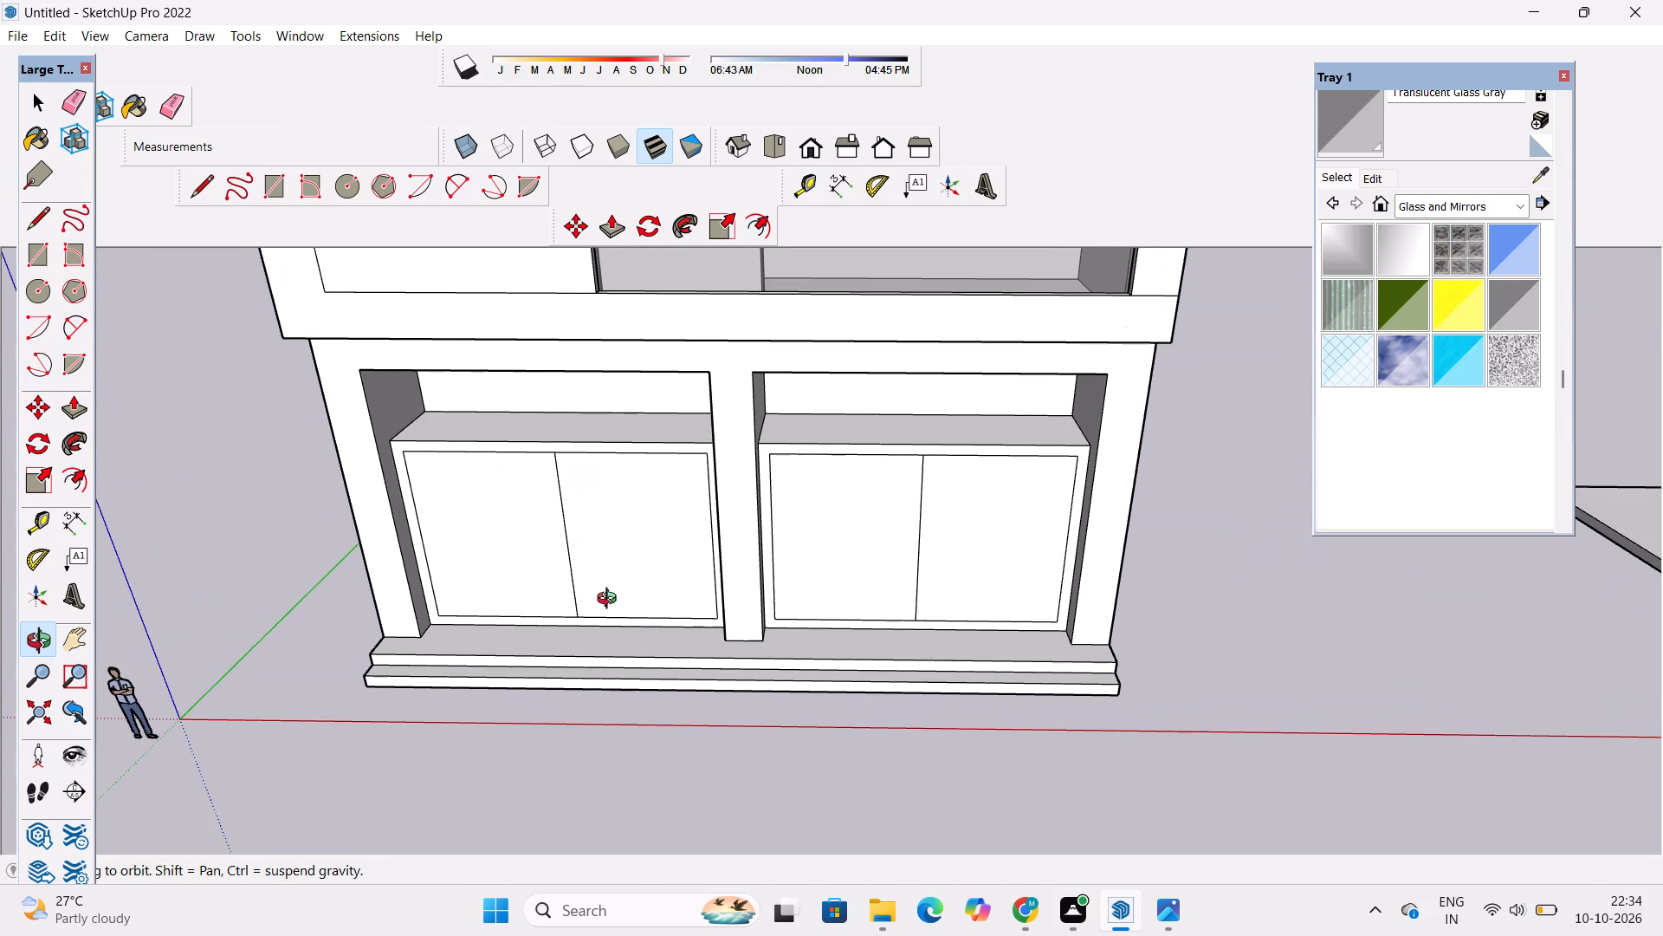
scroll(611, 601, up, 1)
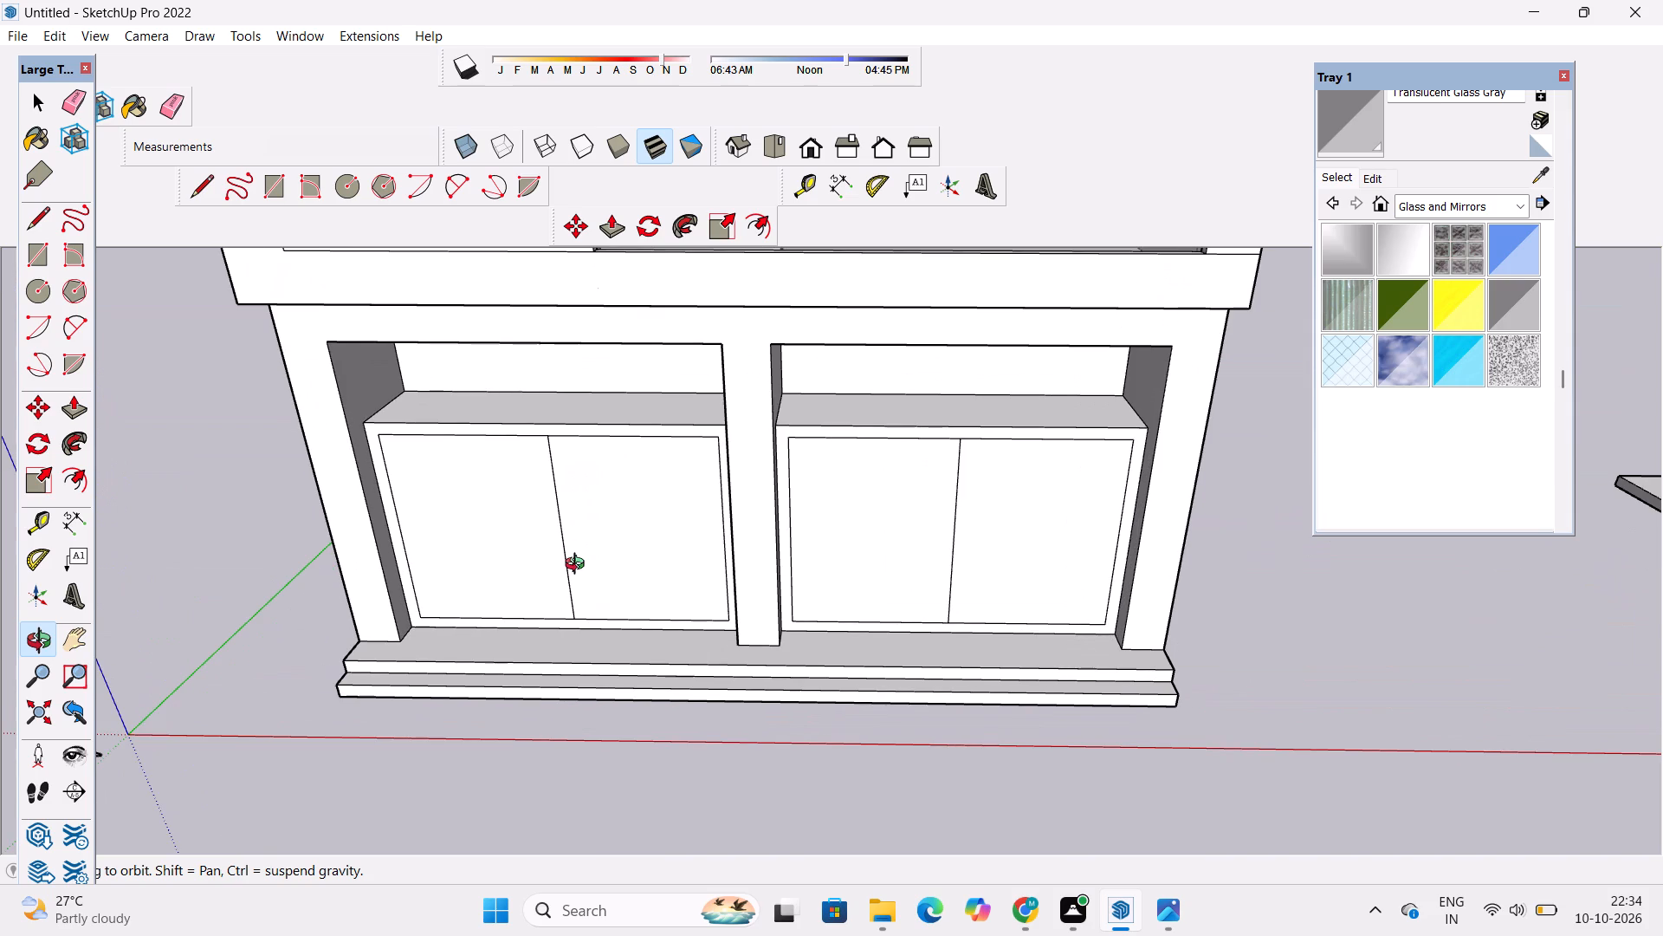
scroll(579, 566, down, 3)
drag(574, 570, 720, 452)
shift+drag(688, 473, 713, 572)
drag(655, 580, 620, 582)
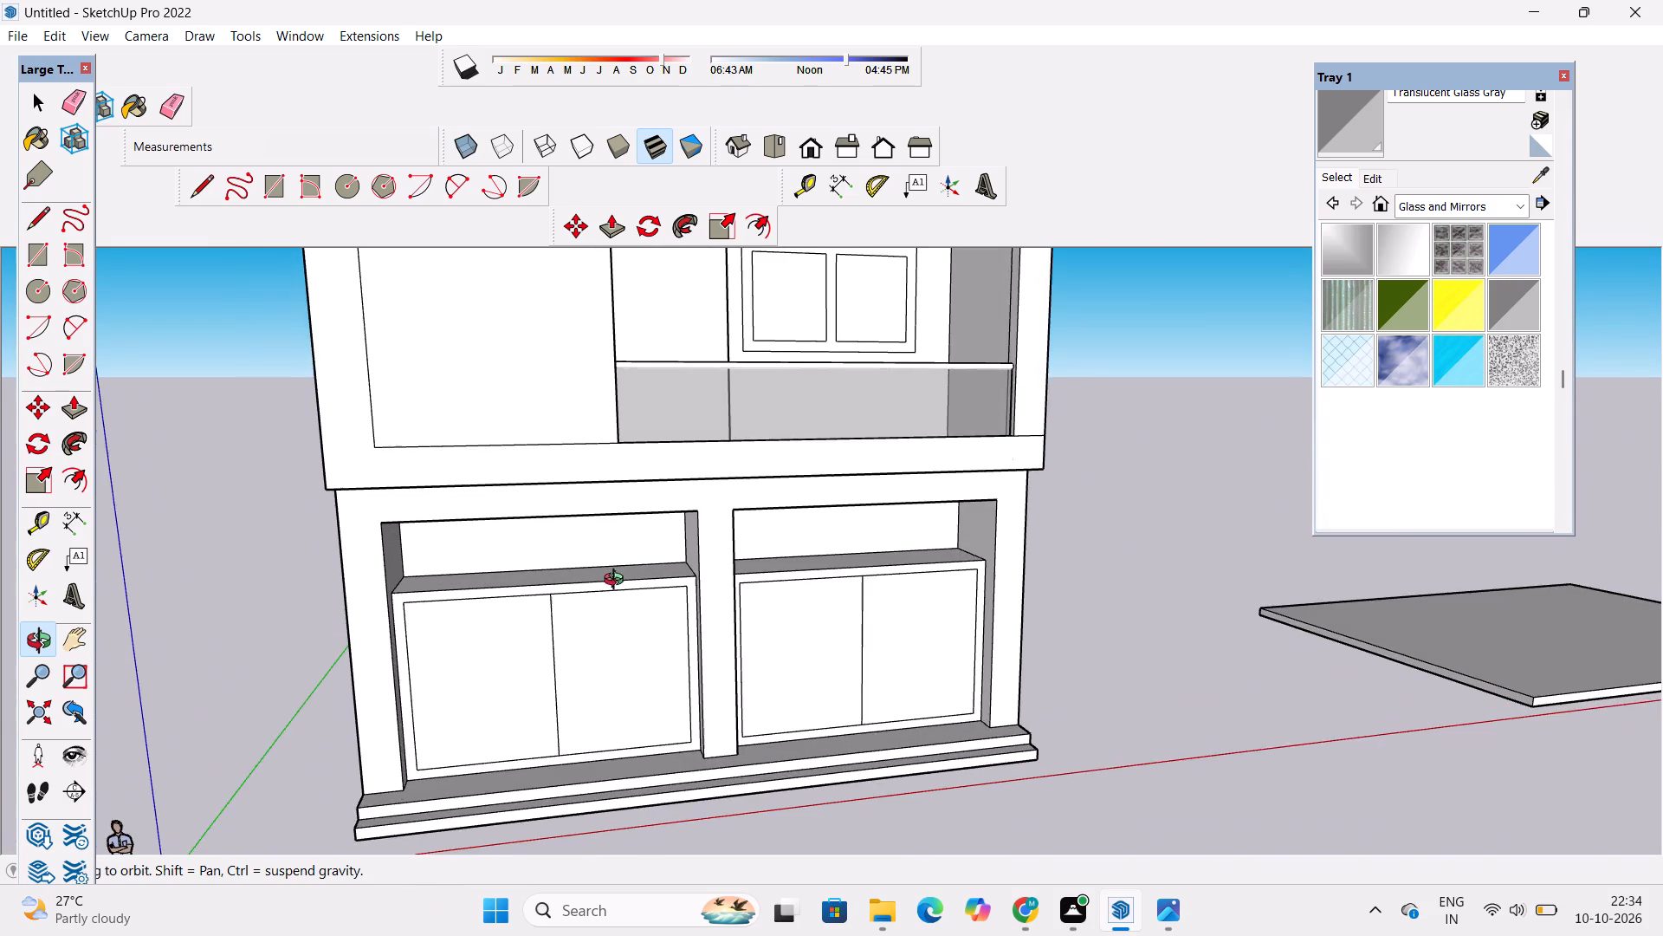
Push/Pull the upper panels of both ground-floor openings outward 8' 7 3/4", flush with the front wall face.
scroll(610, 576, up, 3)
key(p)
click(581, 525)
click(757, 509)
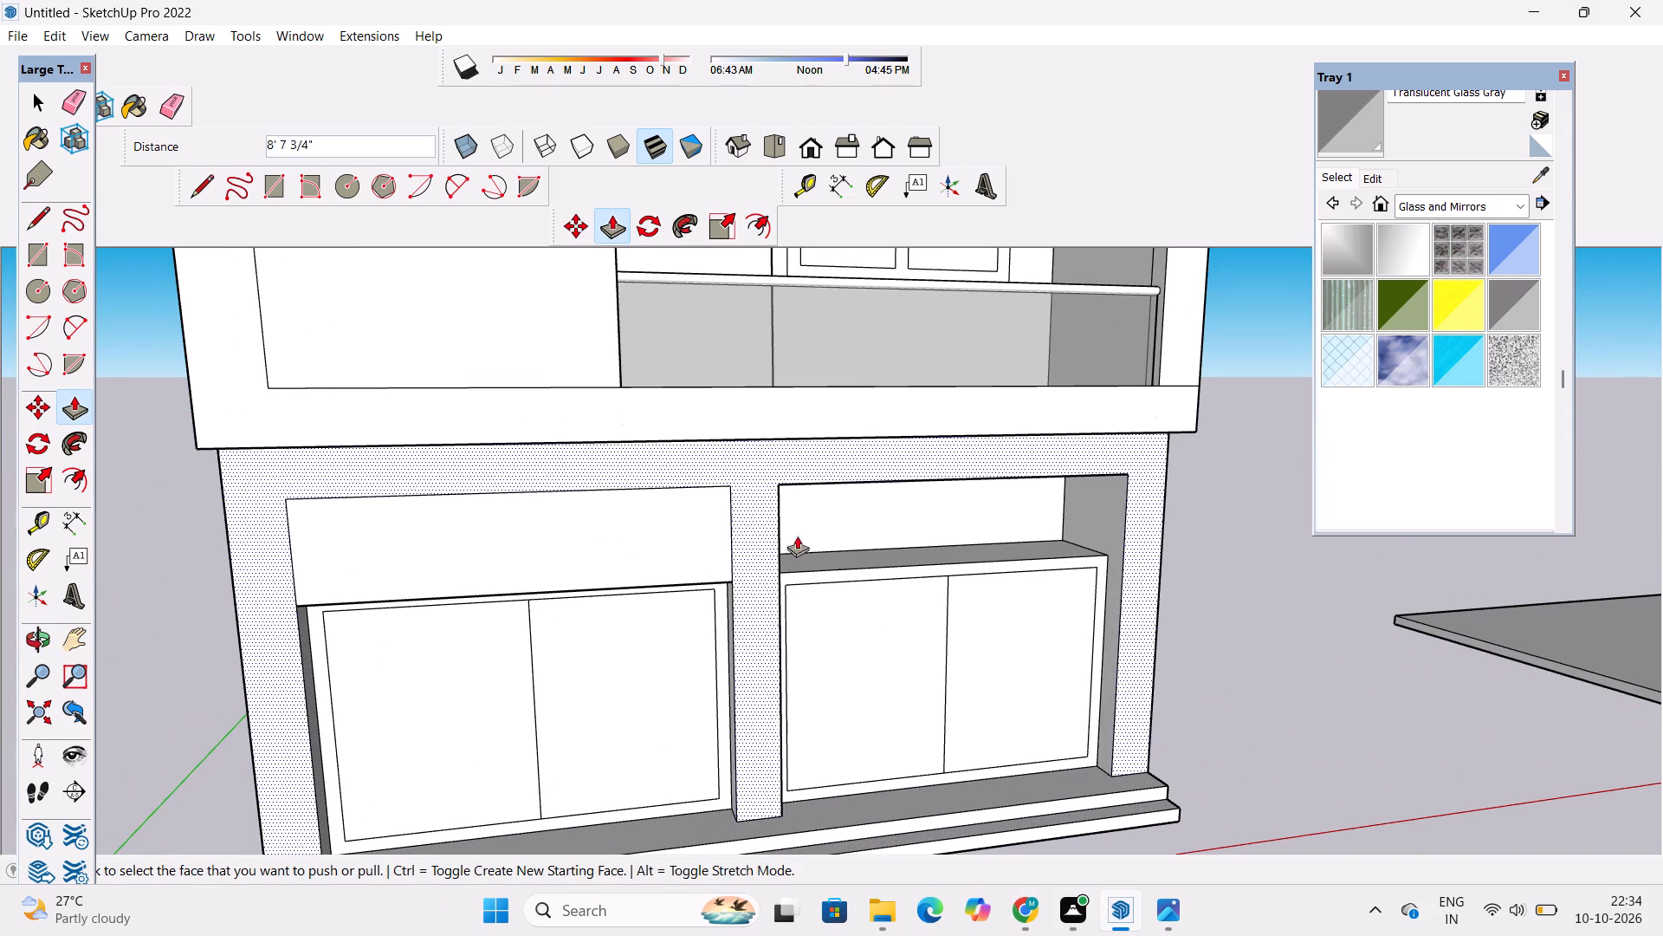
click(848, 529)
click(662, 554)
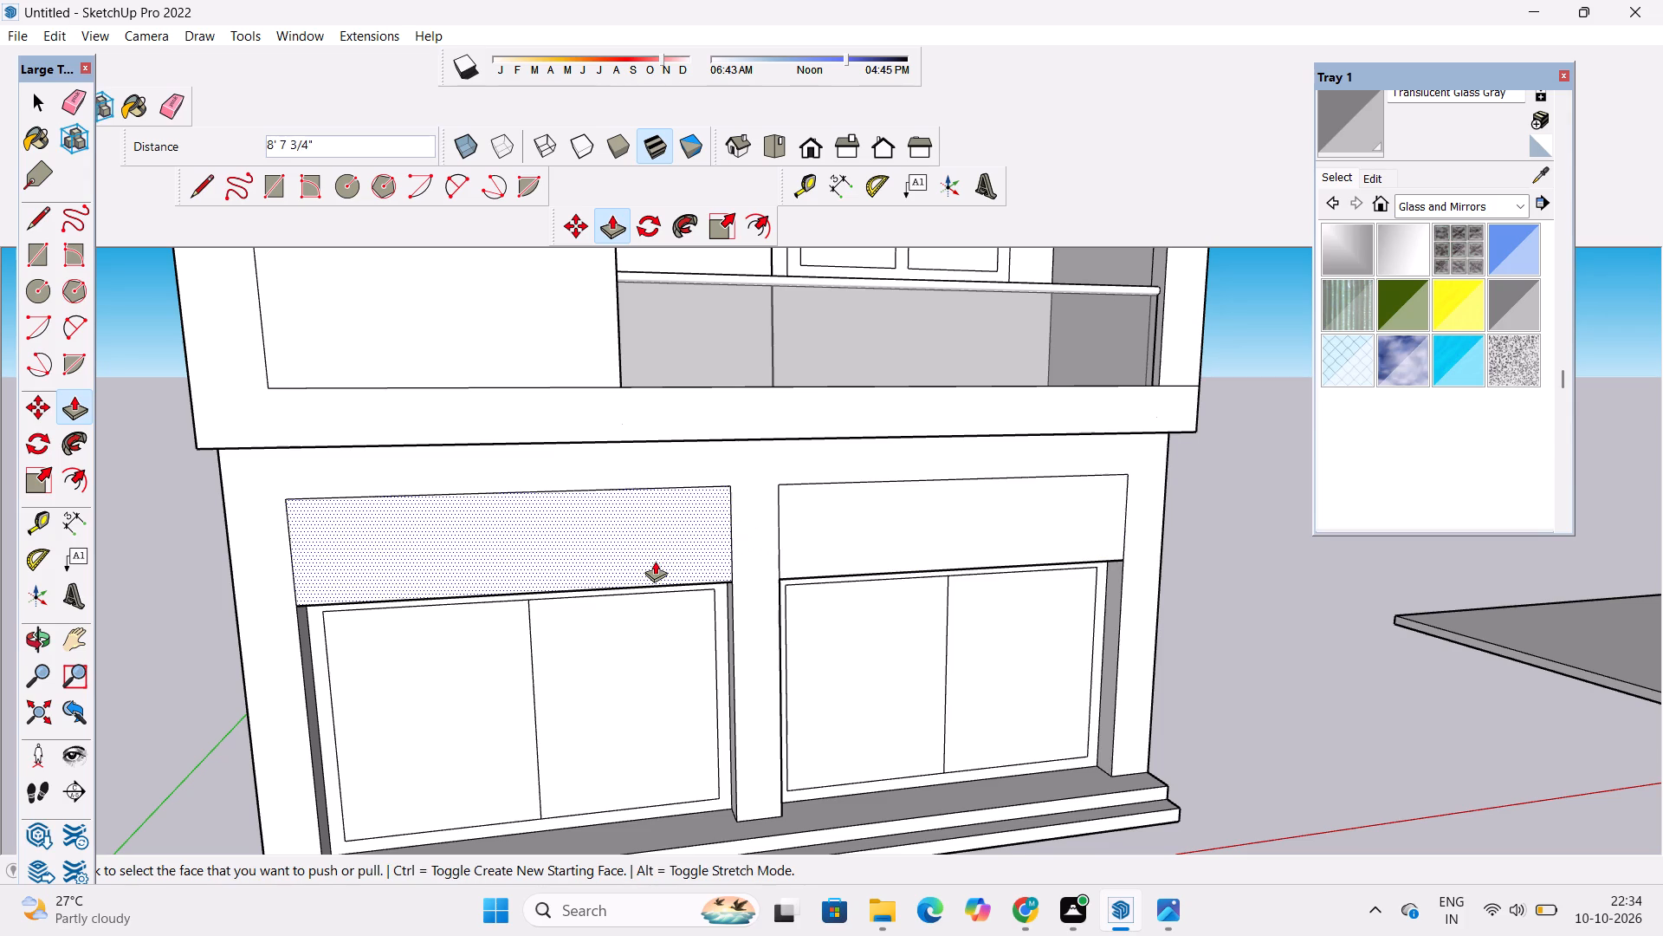
Push/Pull the upper panels of both openings inward 2' to align with the lower panels.
key(o)
scroll(655, 561, down, 7)
scroll(673, 570, up, 3)
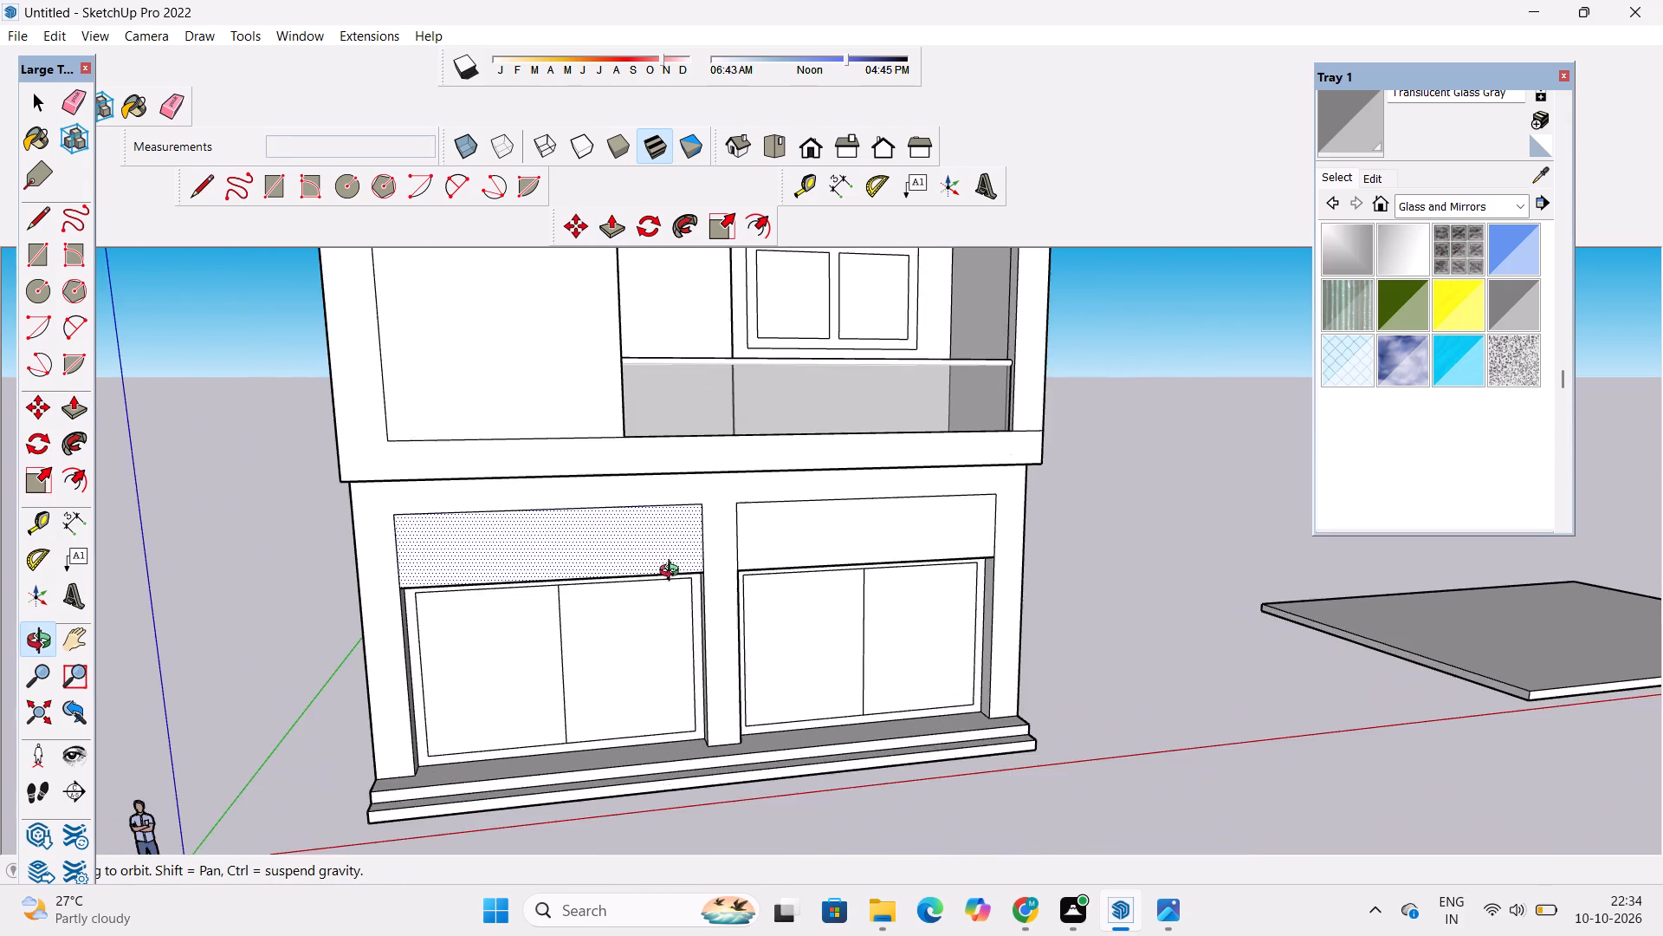
scroll(673, 573, up, 3)
drag(675, 604, 749, 663)
shift+drag(678, 634, 728, 647)
key(space)
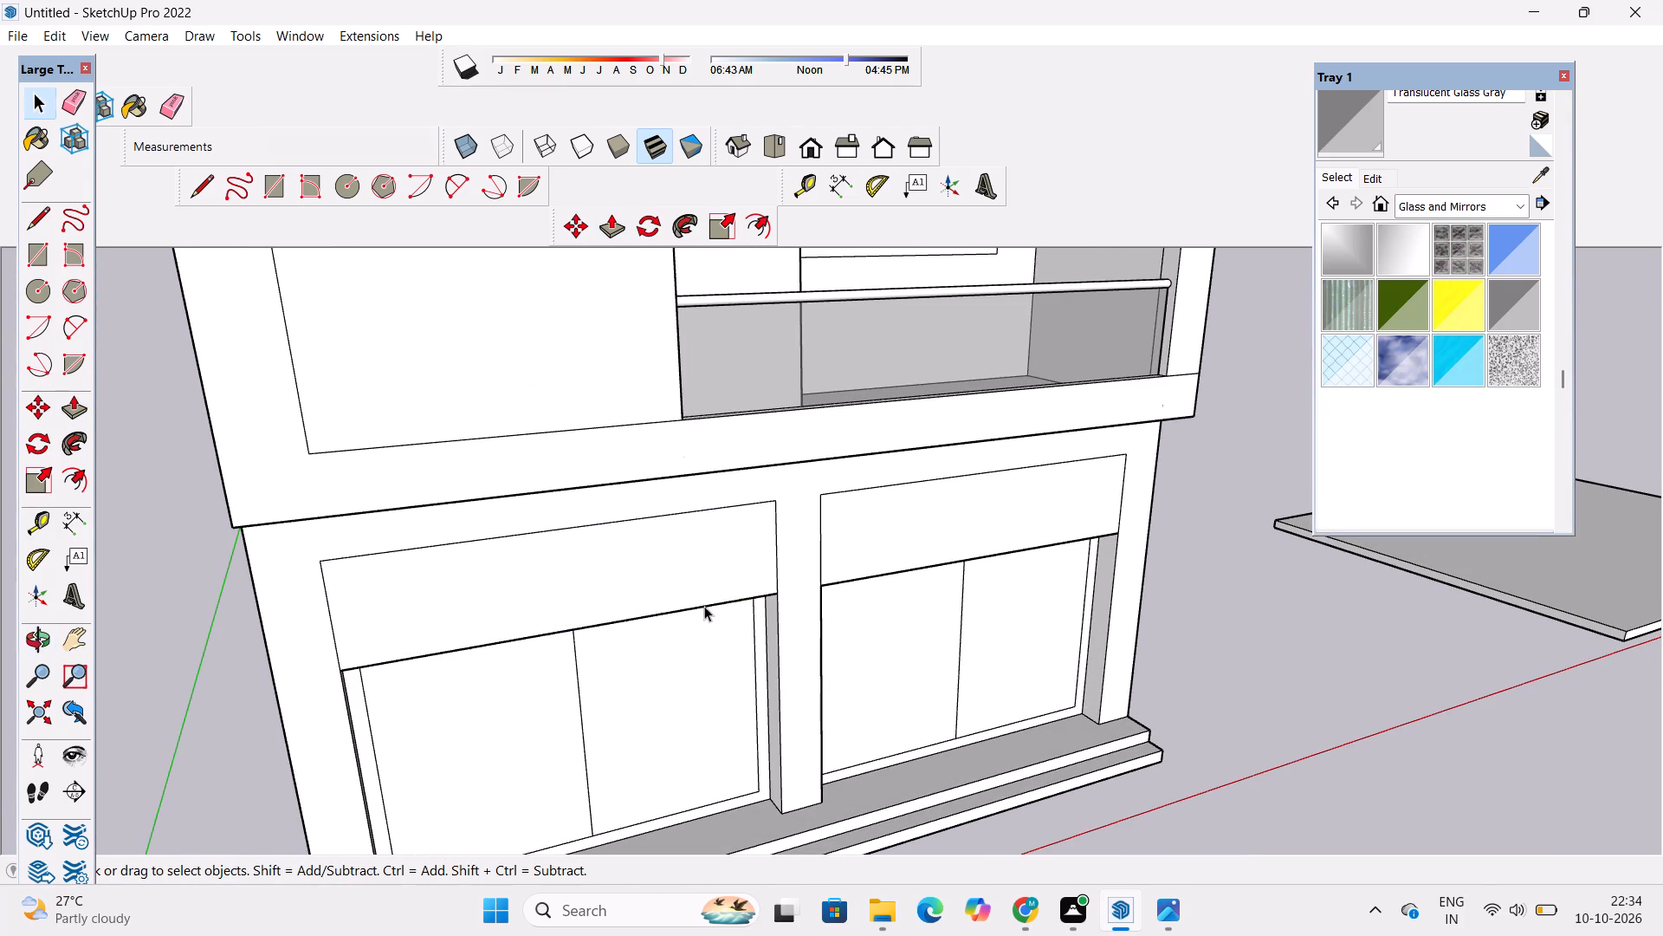
key(p)
click(655, 575)
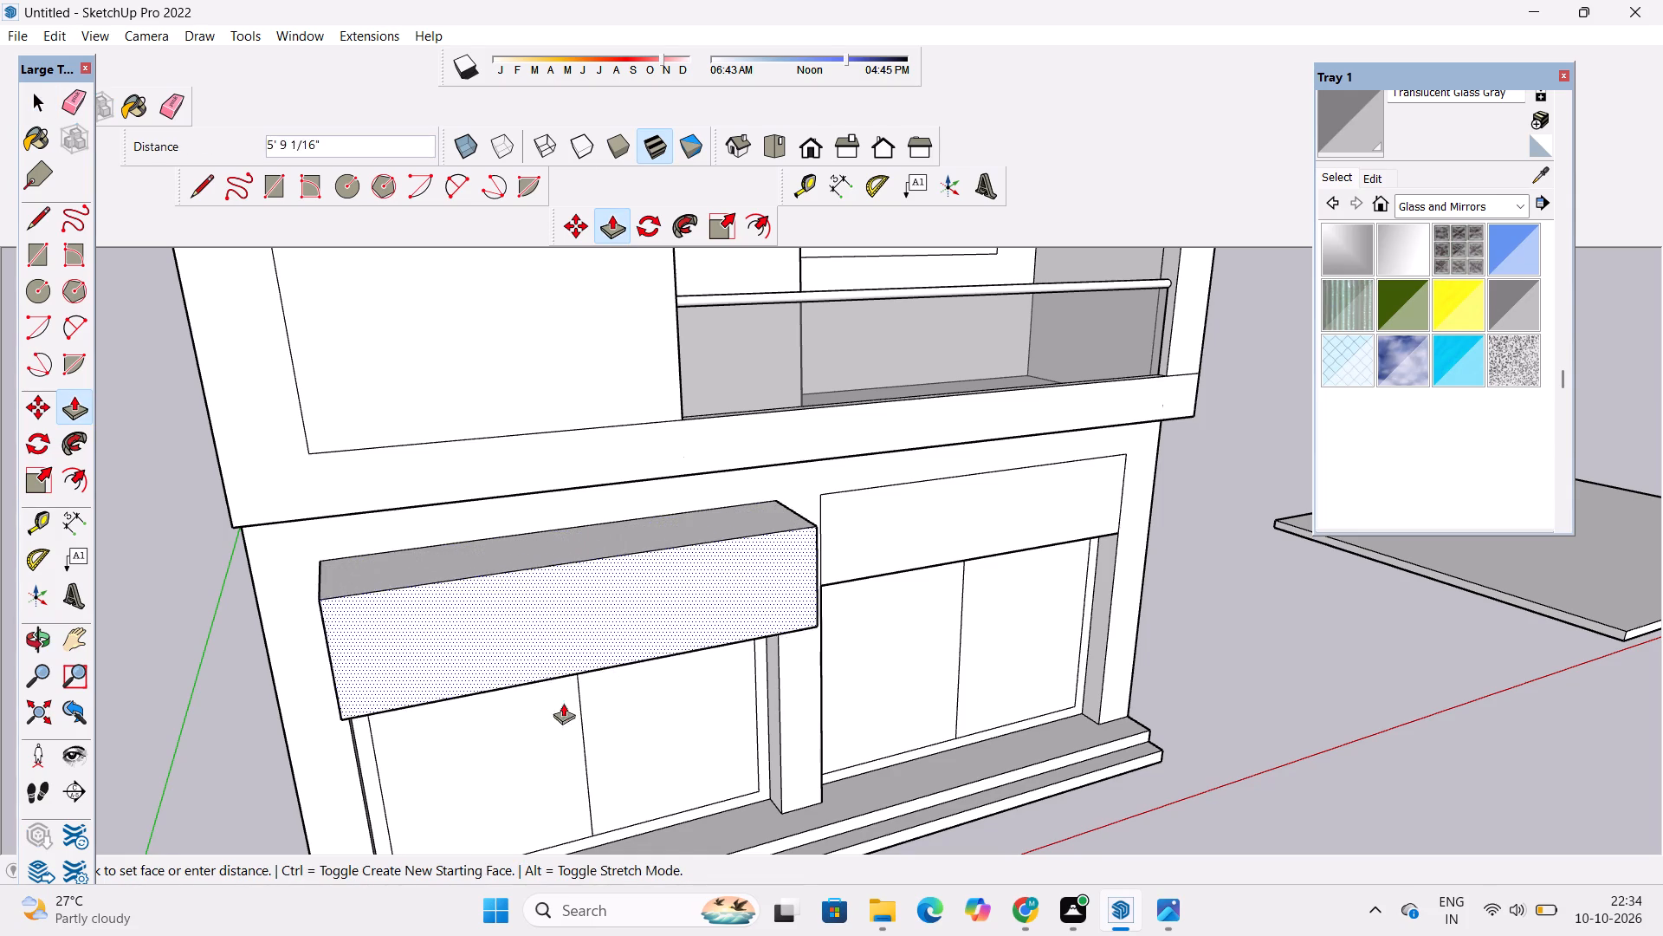
scroll(481, 483, down, 5)
scroll(499, 650, up, 4)
click(493, 638)
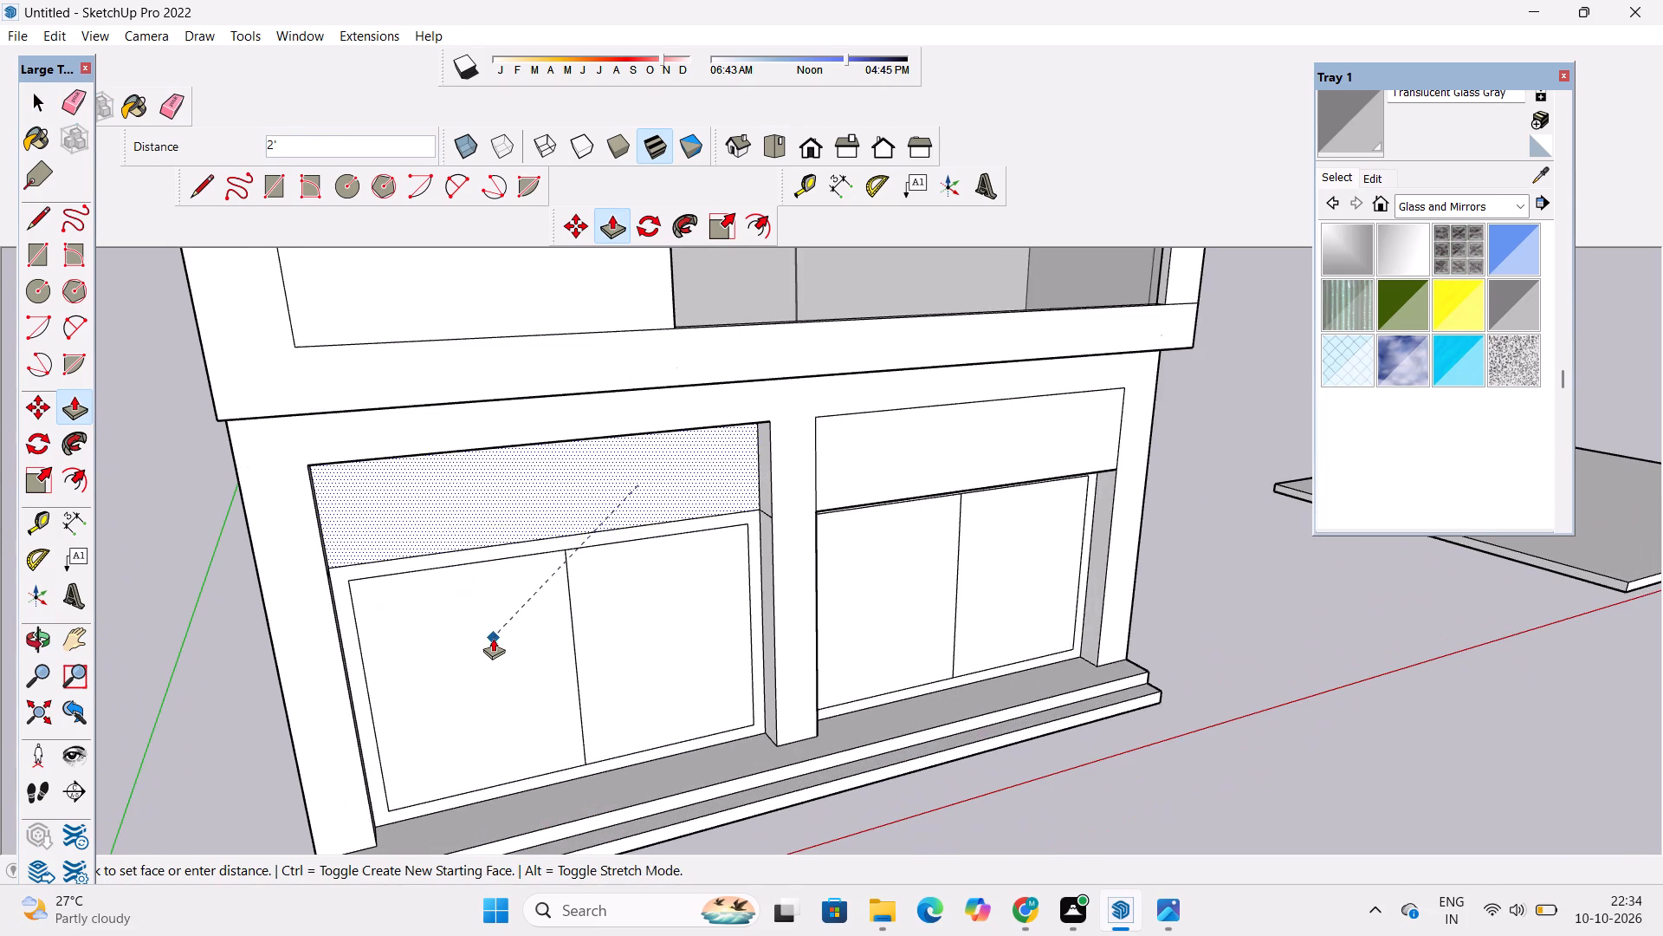
click(991, 446)
click(657, 510)
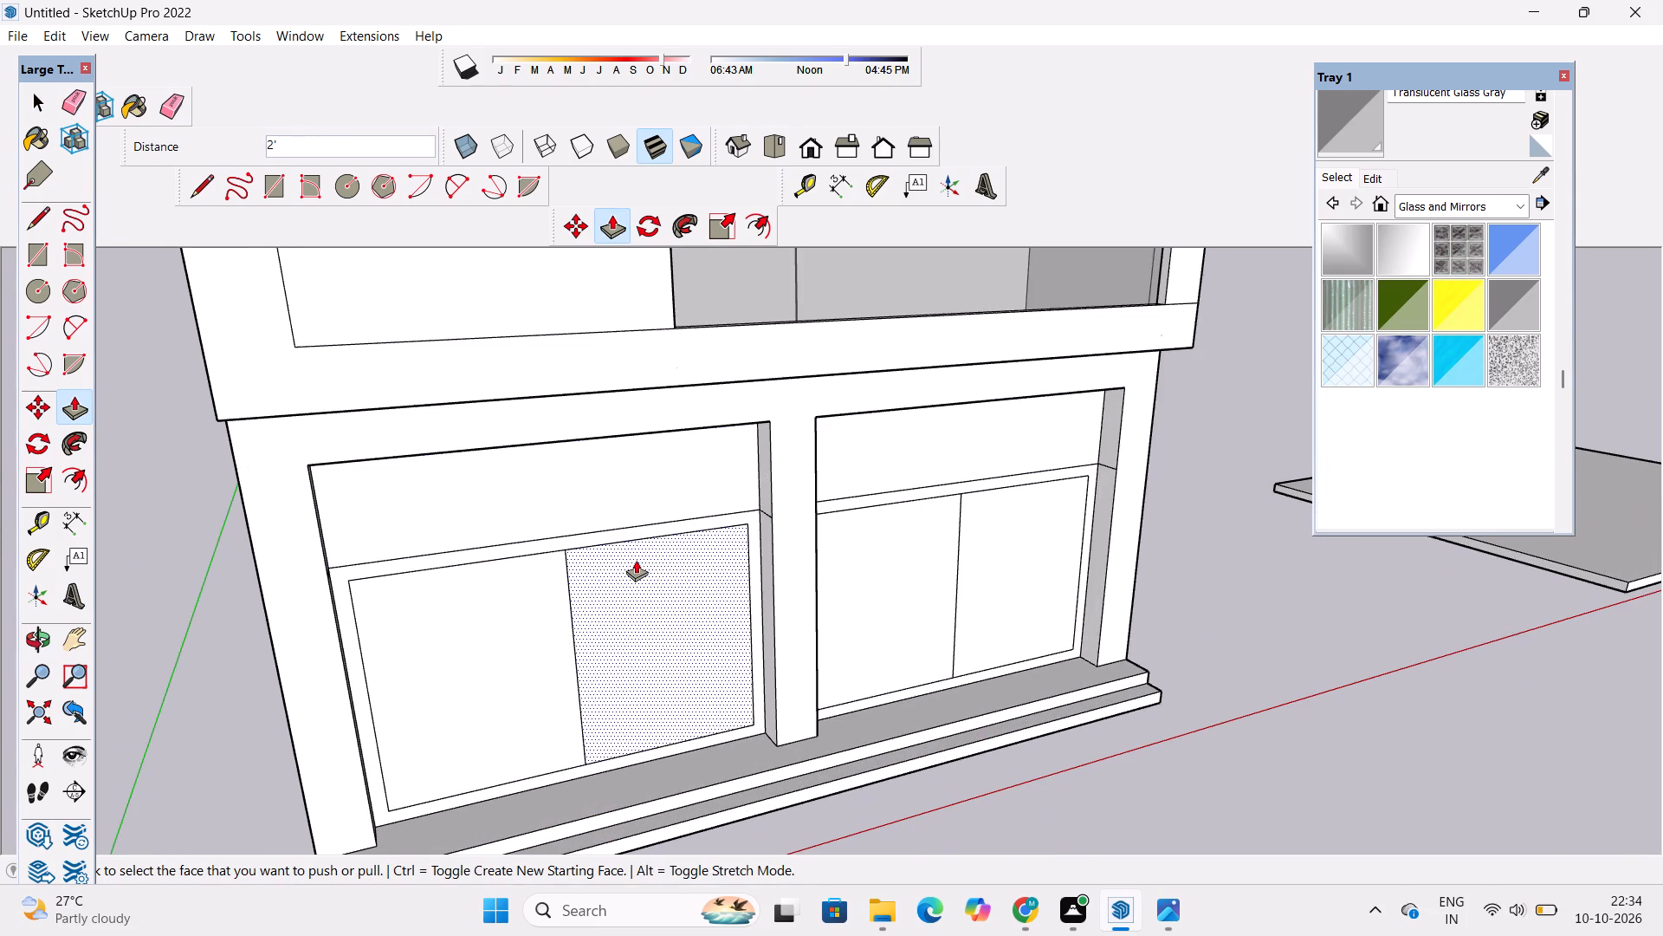
Erase the leftover horizontal edge on the central pier's inner side facing the left ground-floor opening.
key(o)
drag(855, 636, 607, 497)
scroll(573, 477, down, 4)
drag(623, 557, 934, 657)
scroll(671, 516, up, 4)
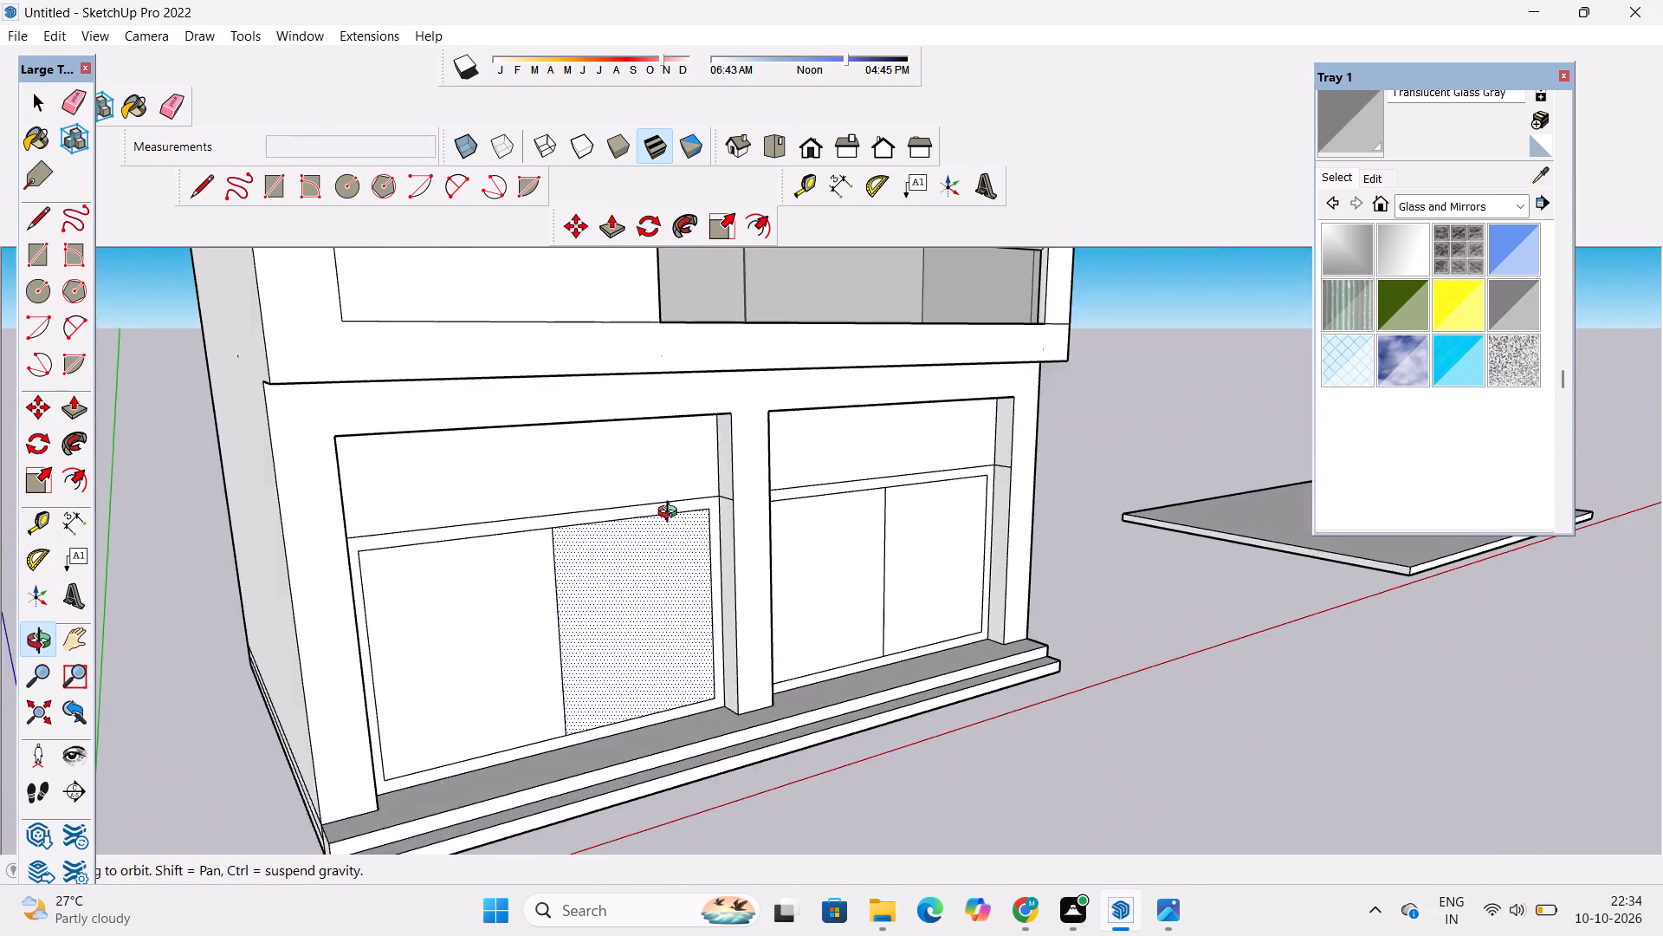
drag(690, 527, 795, 549)
scroll(795, 549, up, 3)
key(e)
drag(757, 488, 759, 497)
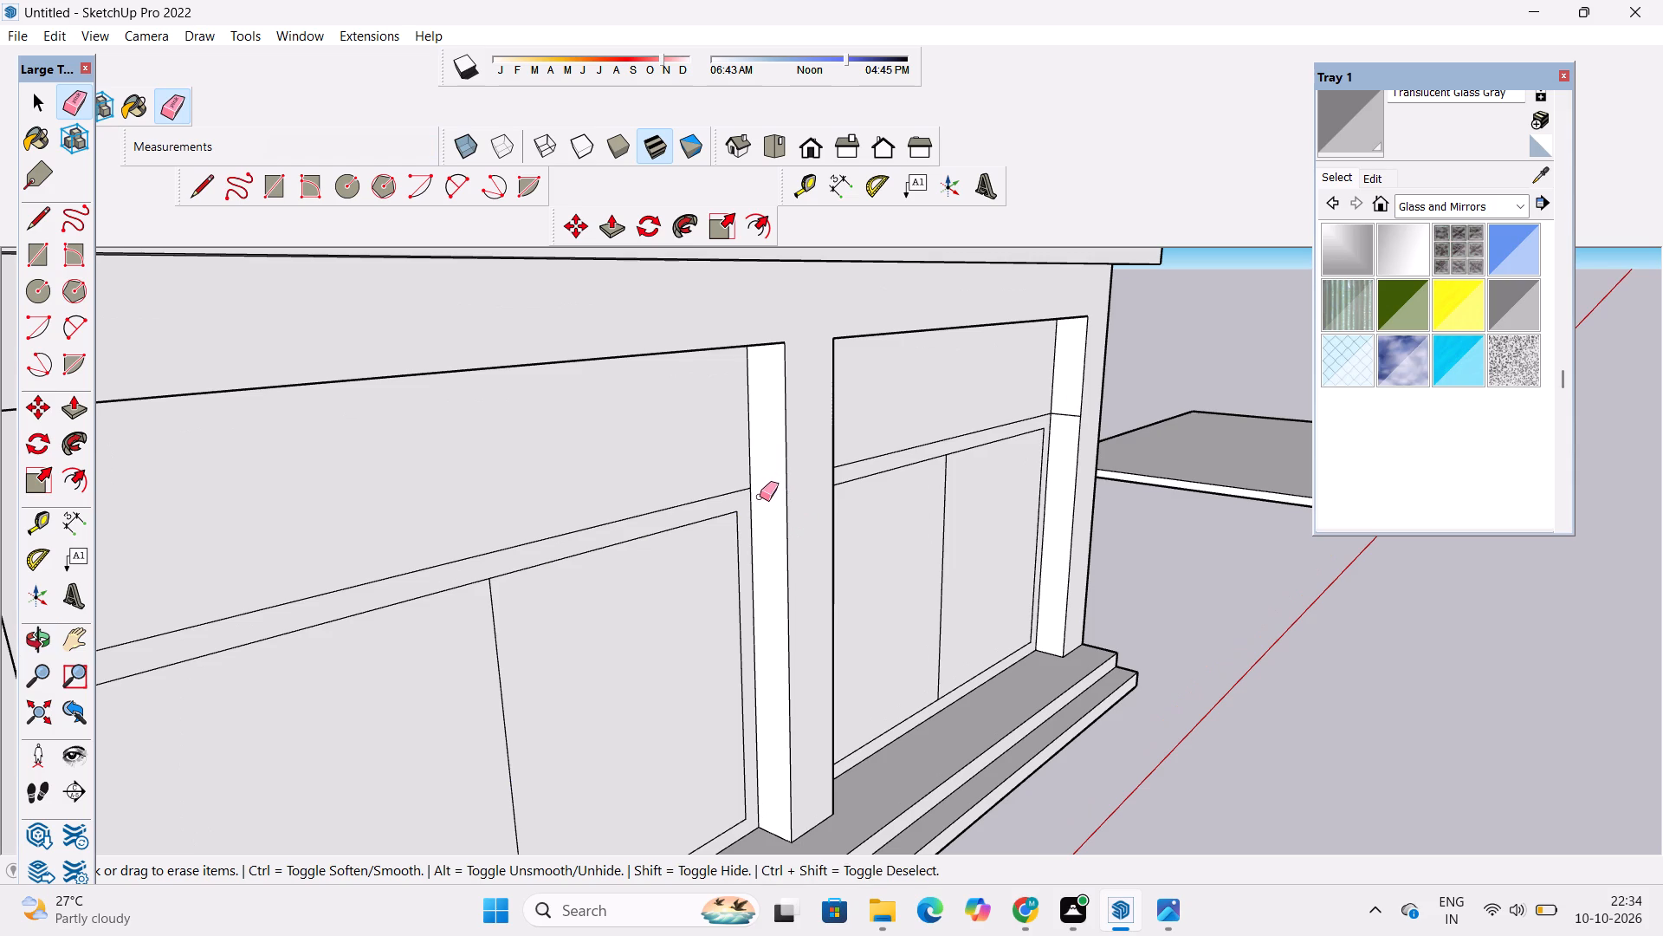
Erase the leftover horizontal edges on the central pier's side facing the right opening and on the left pier's inner side.
key(o)
drag(1113, 634, 549, 627)
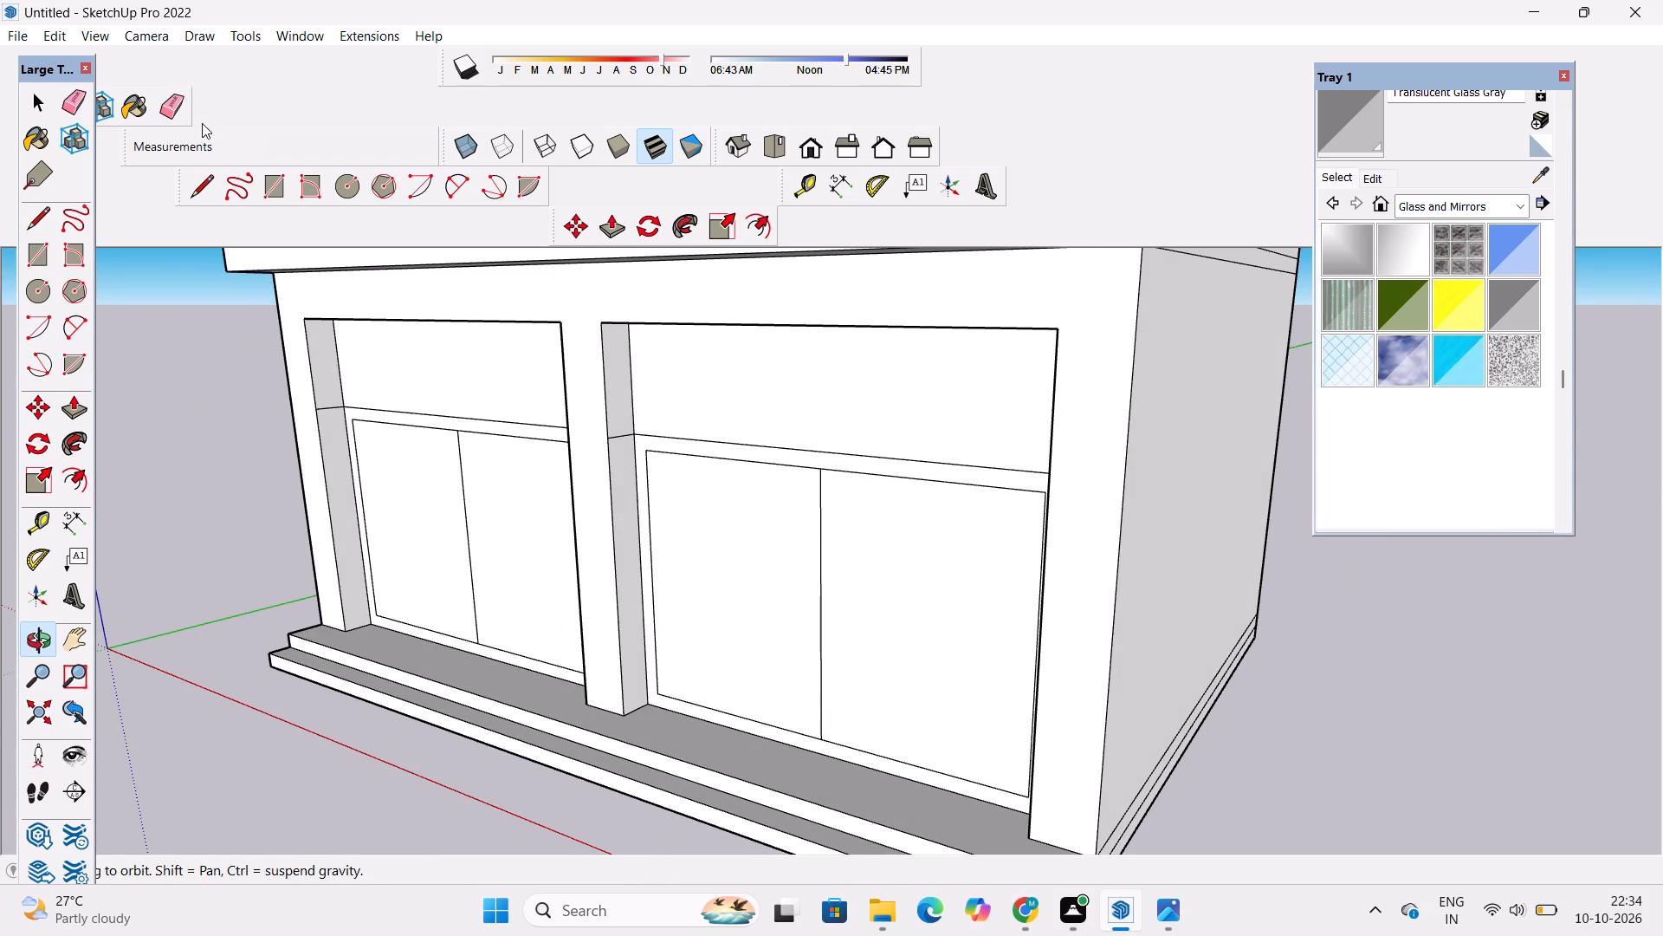
click(182, 102)
click(620, 433)
drag(620, 434, 620, 444)
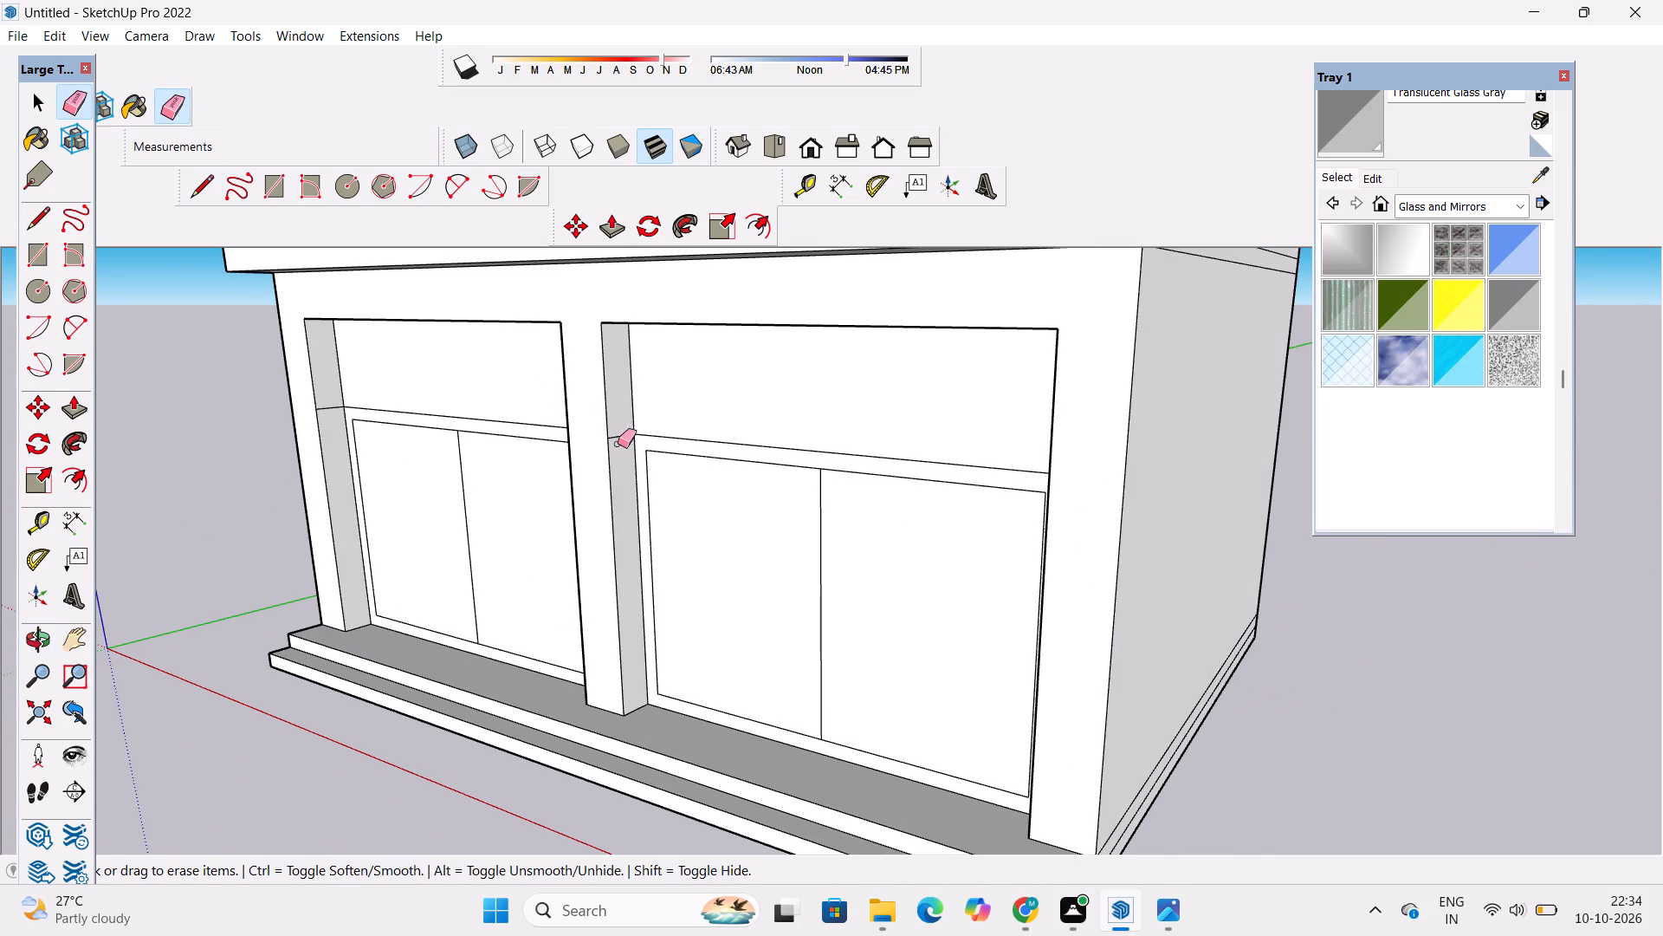
scroll(640, 456, up, 5)
drag(600, 401, 614, 438)
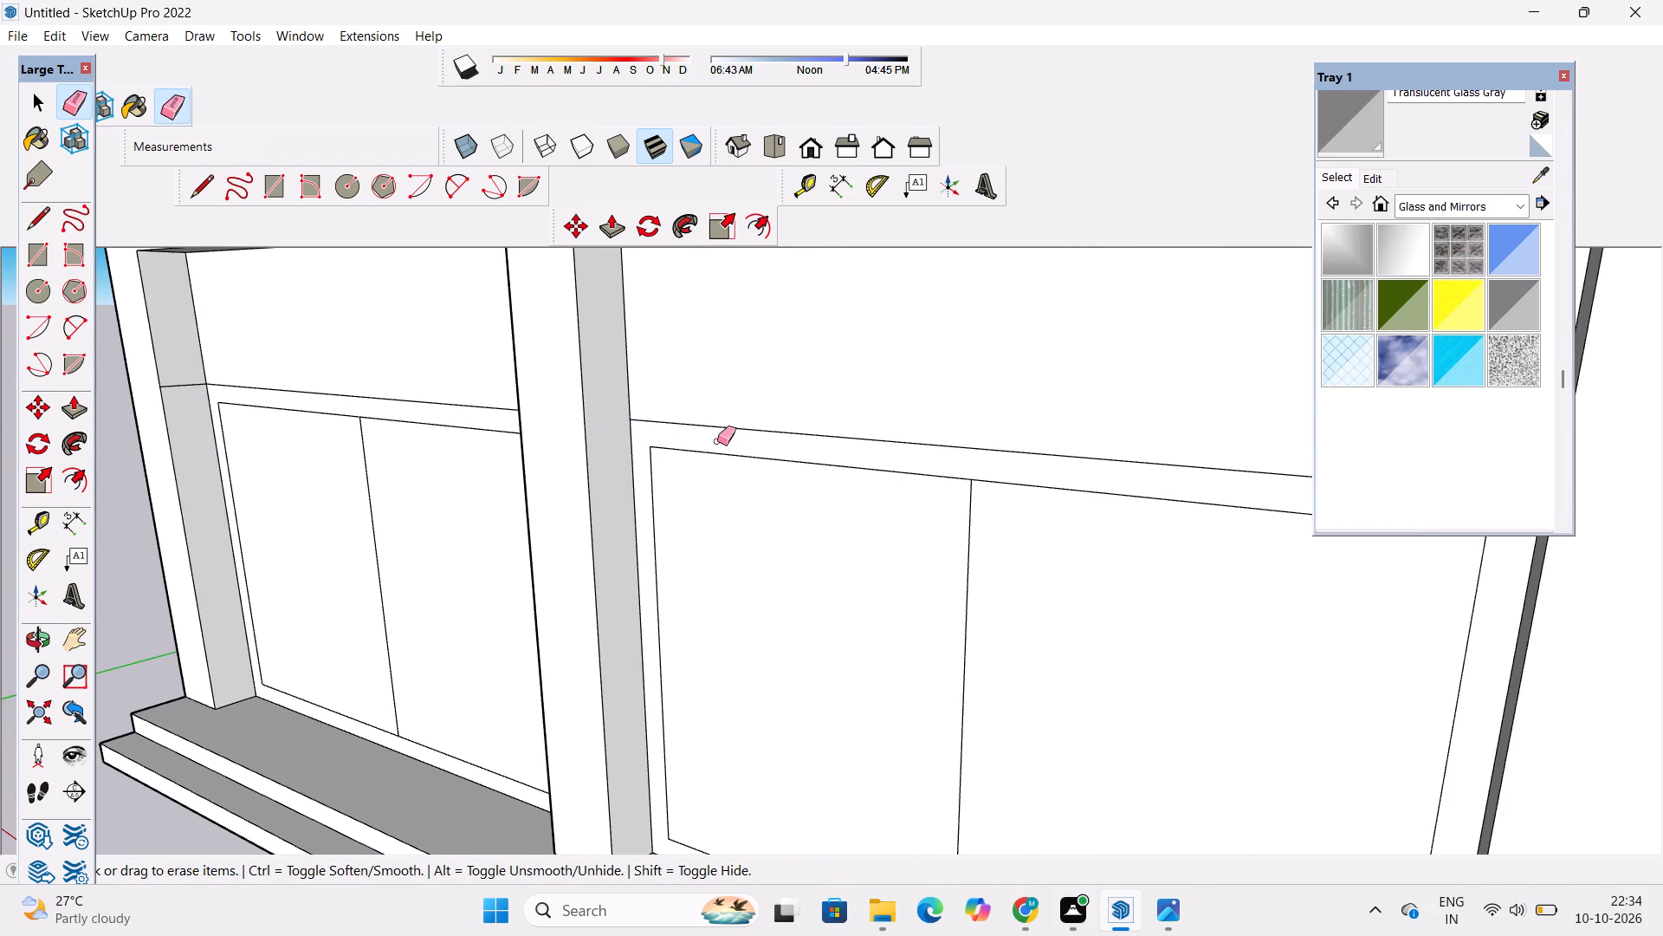
scroll(730, 436, down, 4)
scroll(316, 387, up, 8)
drag(314, 399, 309, 431)
Erase the leftover horizontal edge on the right pier's inner side in the right ground-floor opening.
key(o)
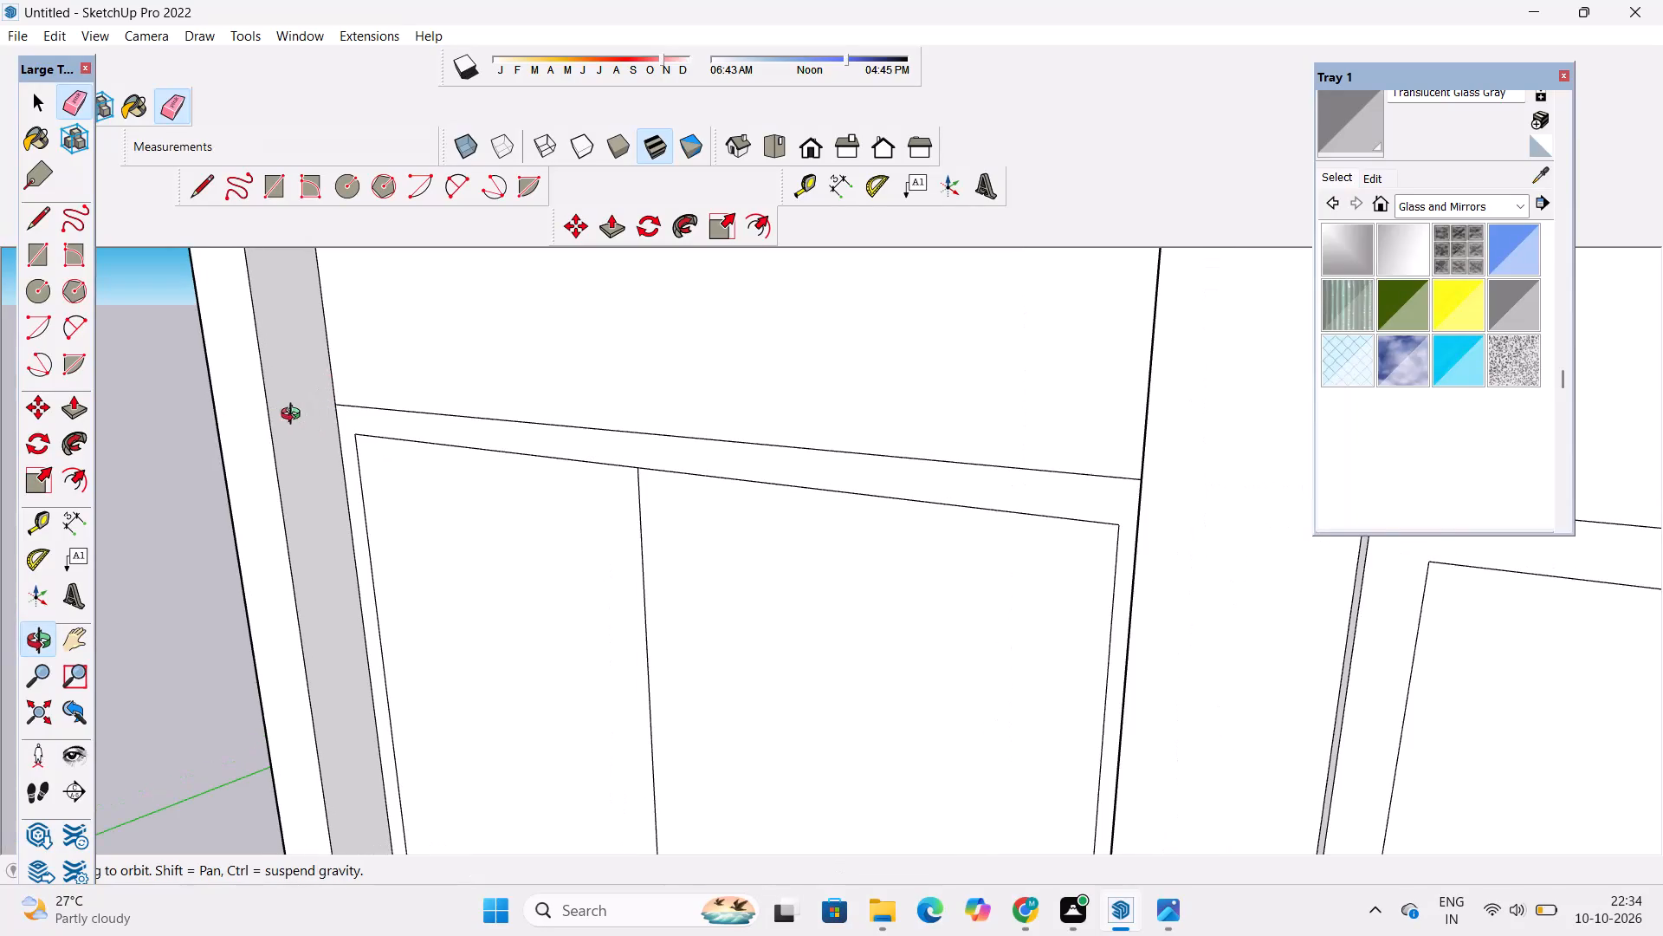
drag(194, 417, 670, 417)
scroll(625, 400, down, 11)
drag(627, 444, 731, 441)
scroll(987, 346, up, 4)
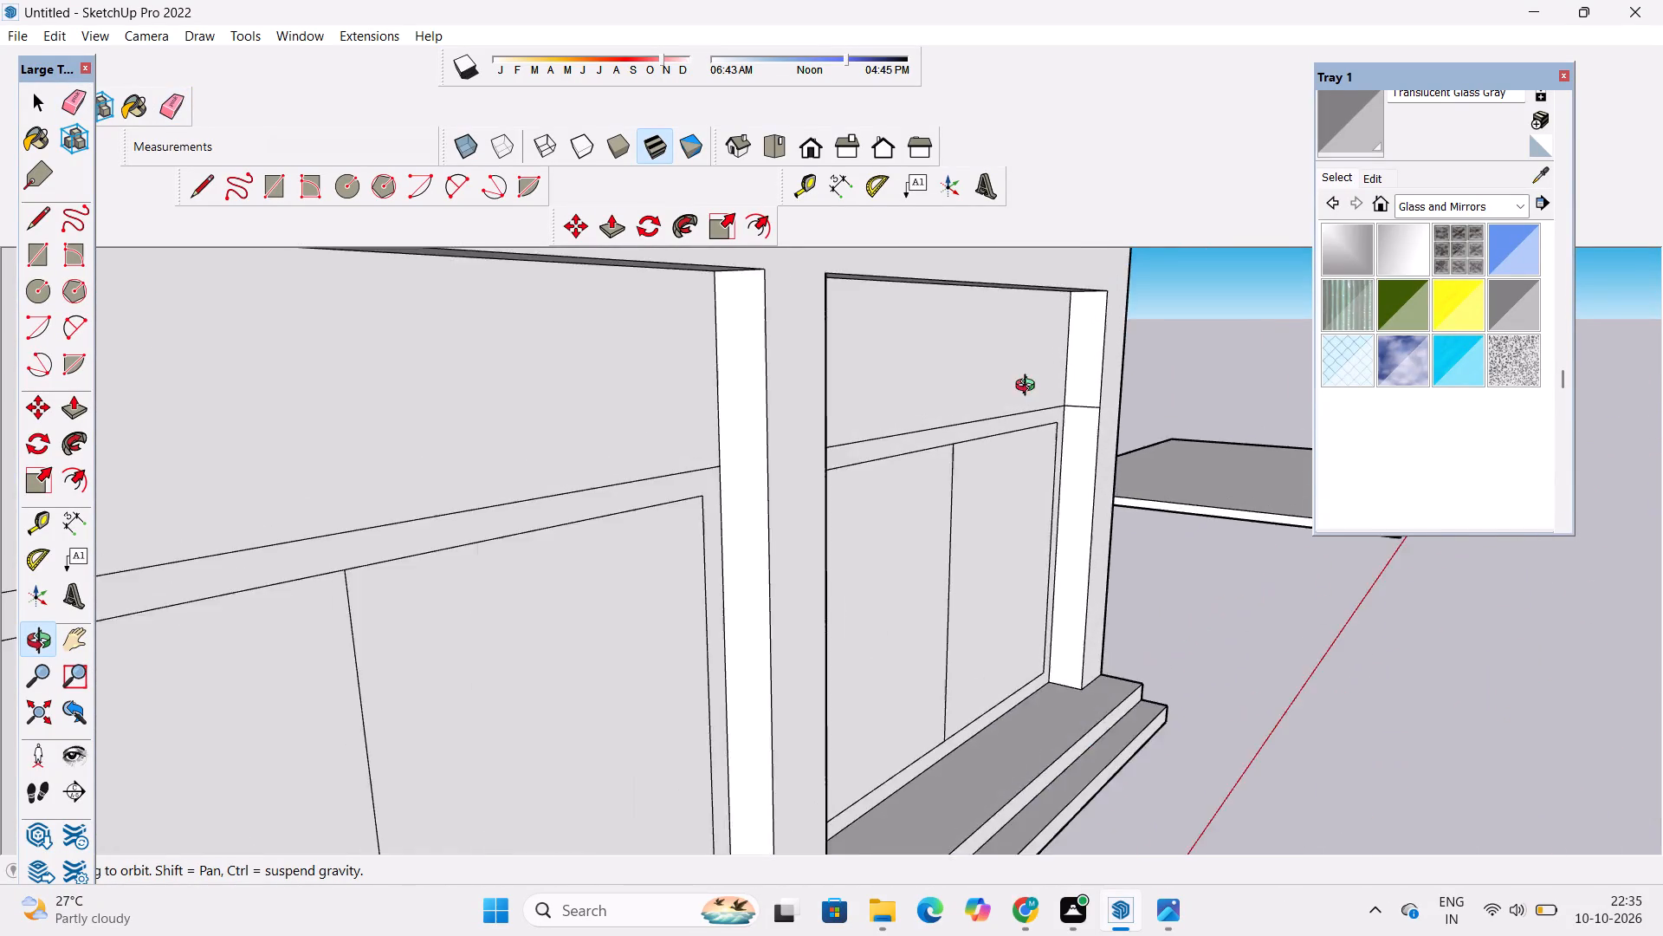
scroll(1029, 387, up, 7)
click(169, 100)
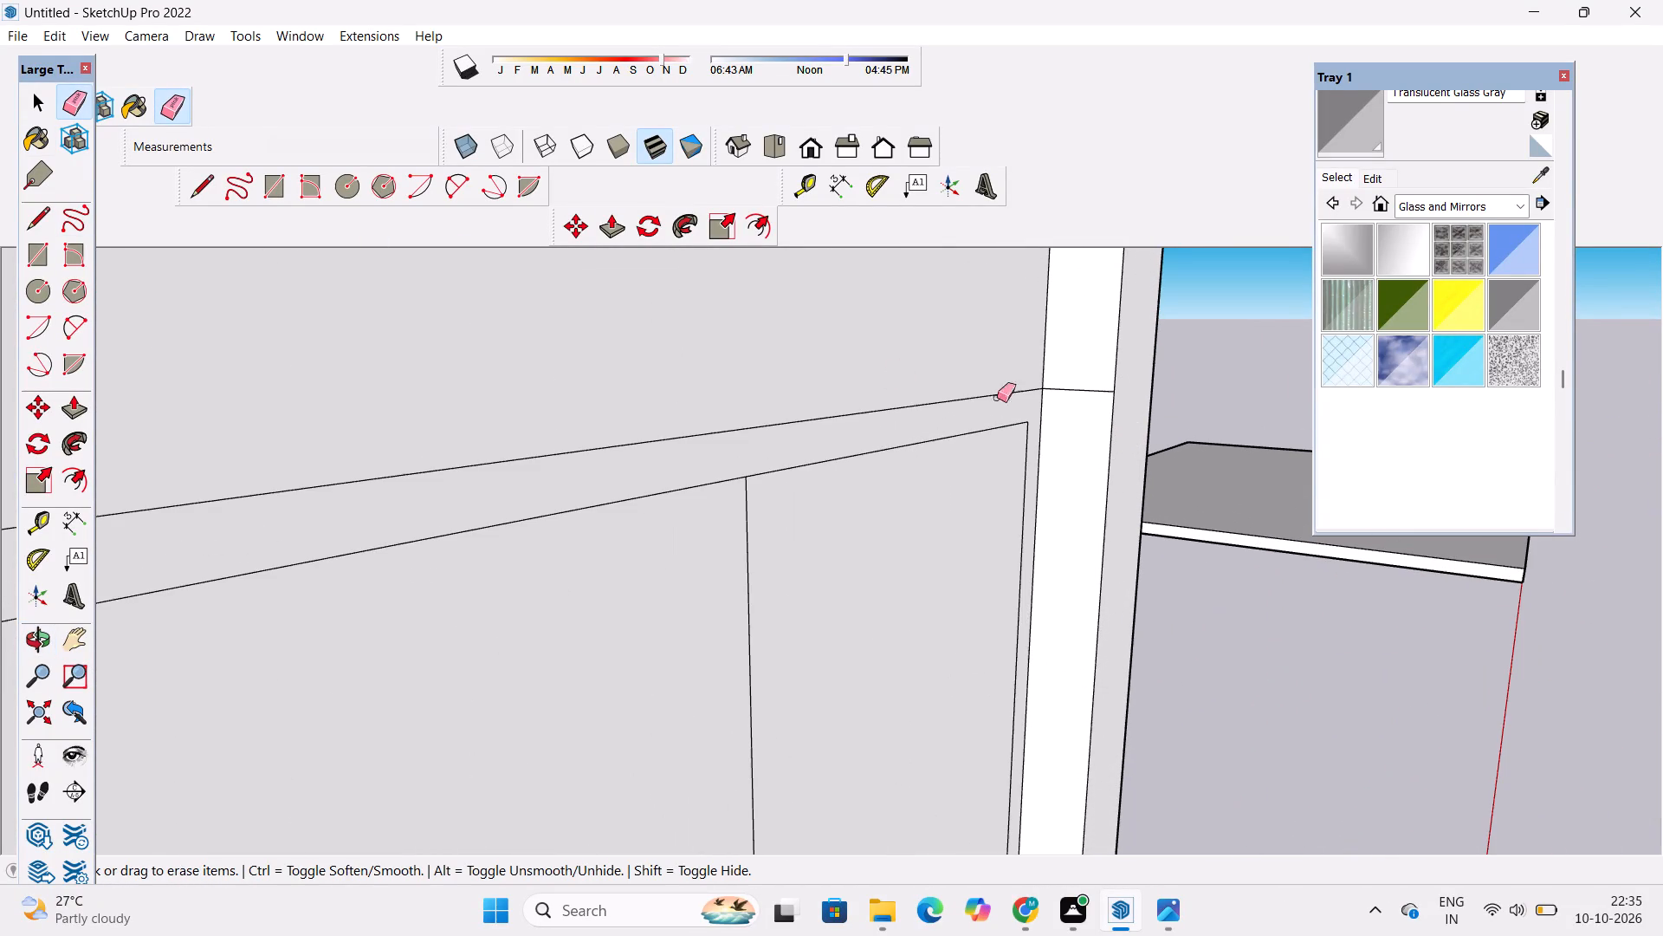
drag(1077, 371, 1080, 393)
Examine the cleaned-up ground-floor openings obliquely and from the front.
key(o)
scroll(932, 408, down, 12)
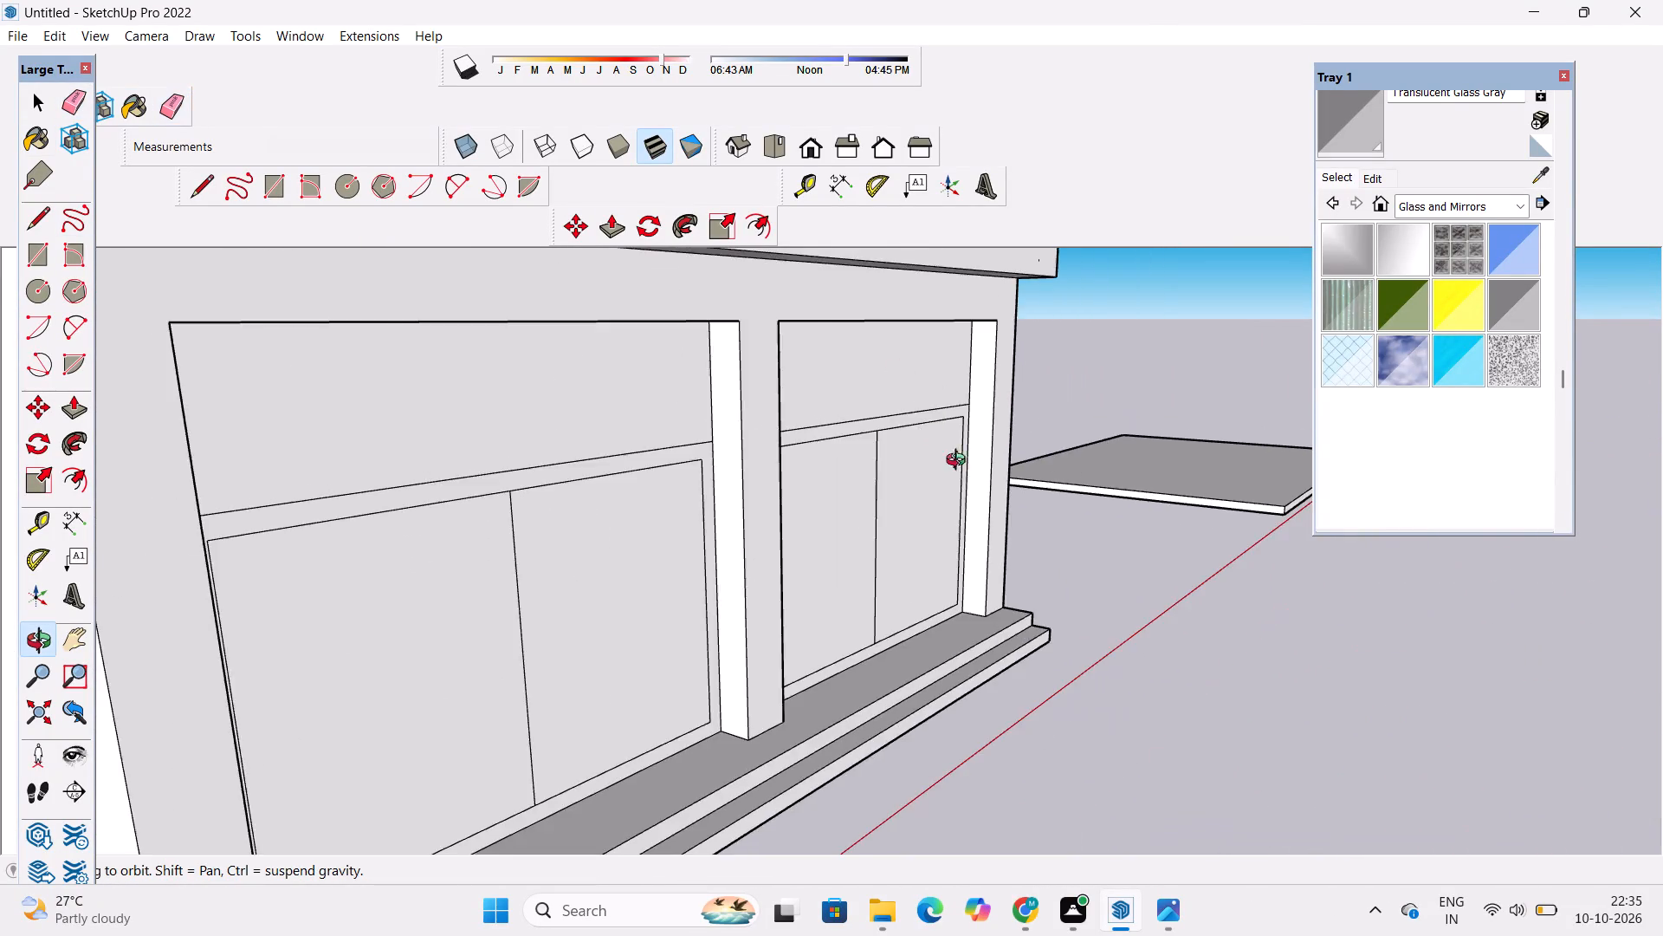
drag(989, 491, 779, 504)
scroll(773, 502, down, 5)
shift+drag(773, 501, 793, 497)
drag(783, 499, 619, 510)
scroll(613, 502, up, 1)
shift+drag(610, 497, 613, 533)
drag(613, 533, 648, 519)
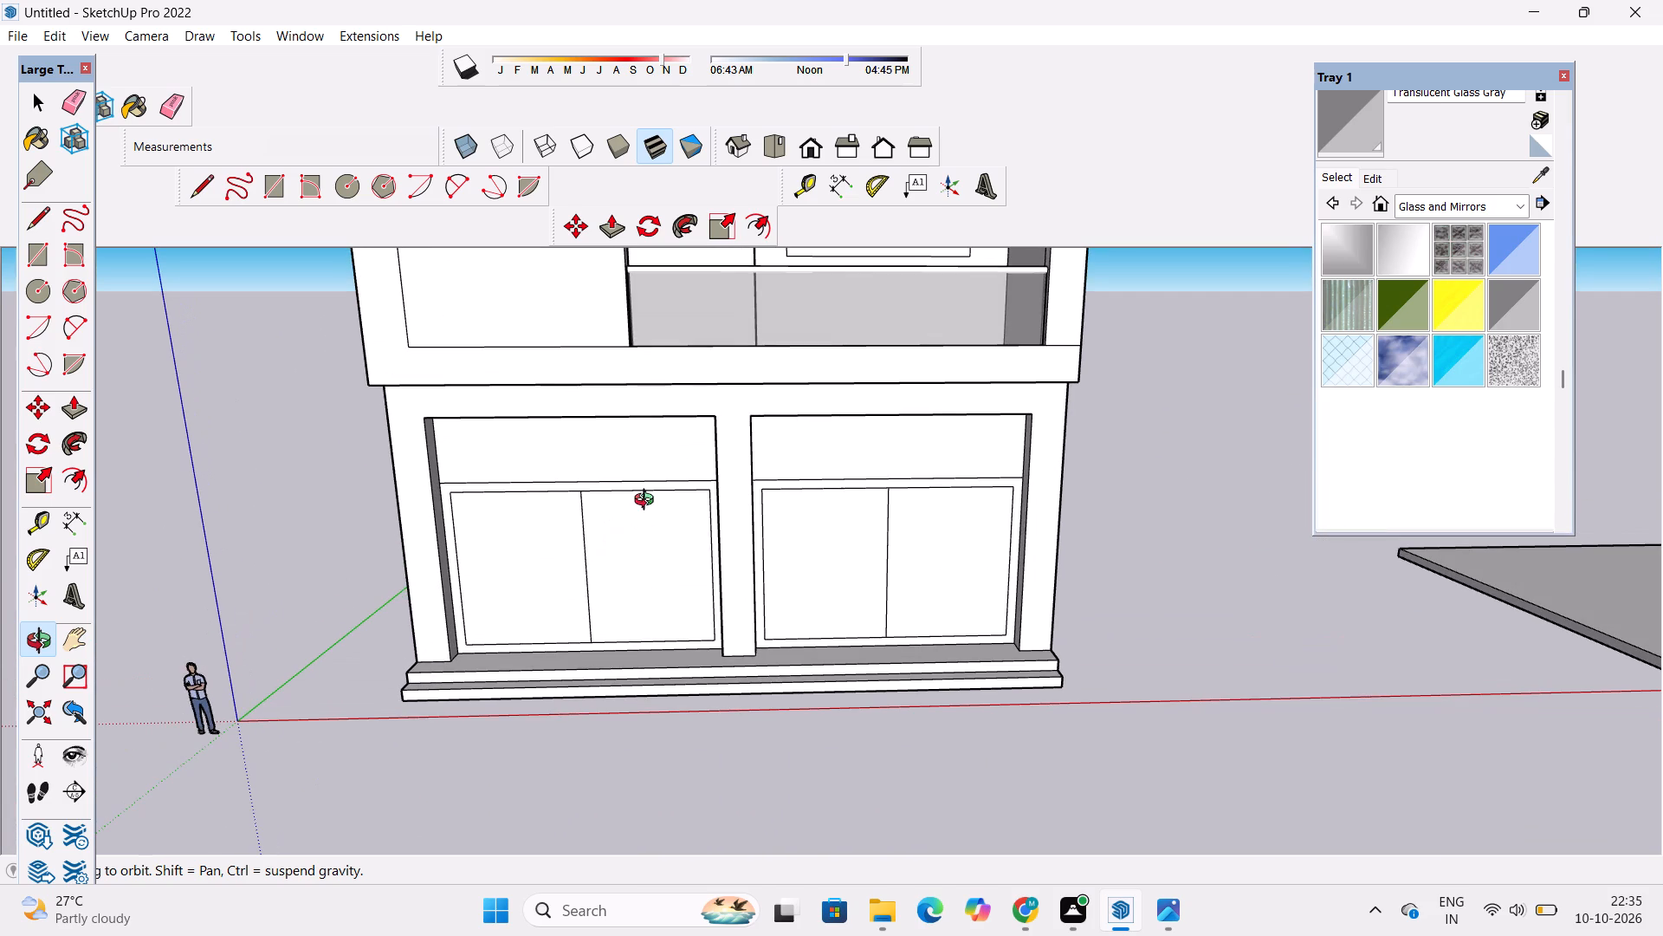
scroll(648, 502, up, 3)
shift+drag(648, 502, 648, 517)
shift+drag(648, 519, 654, 480)
shift+scroll(625, 566, up, 2)
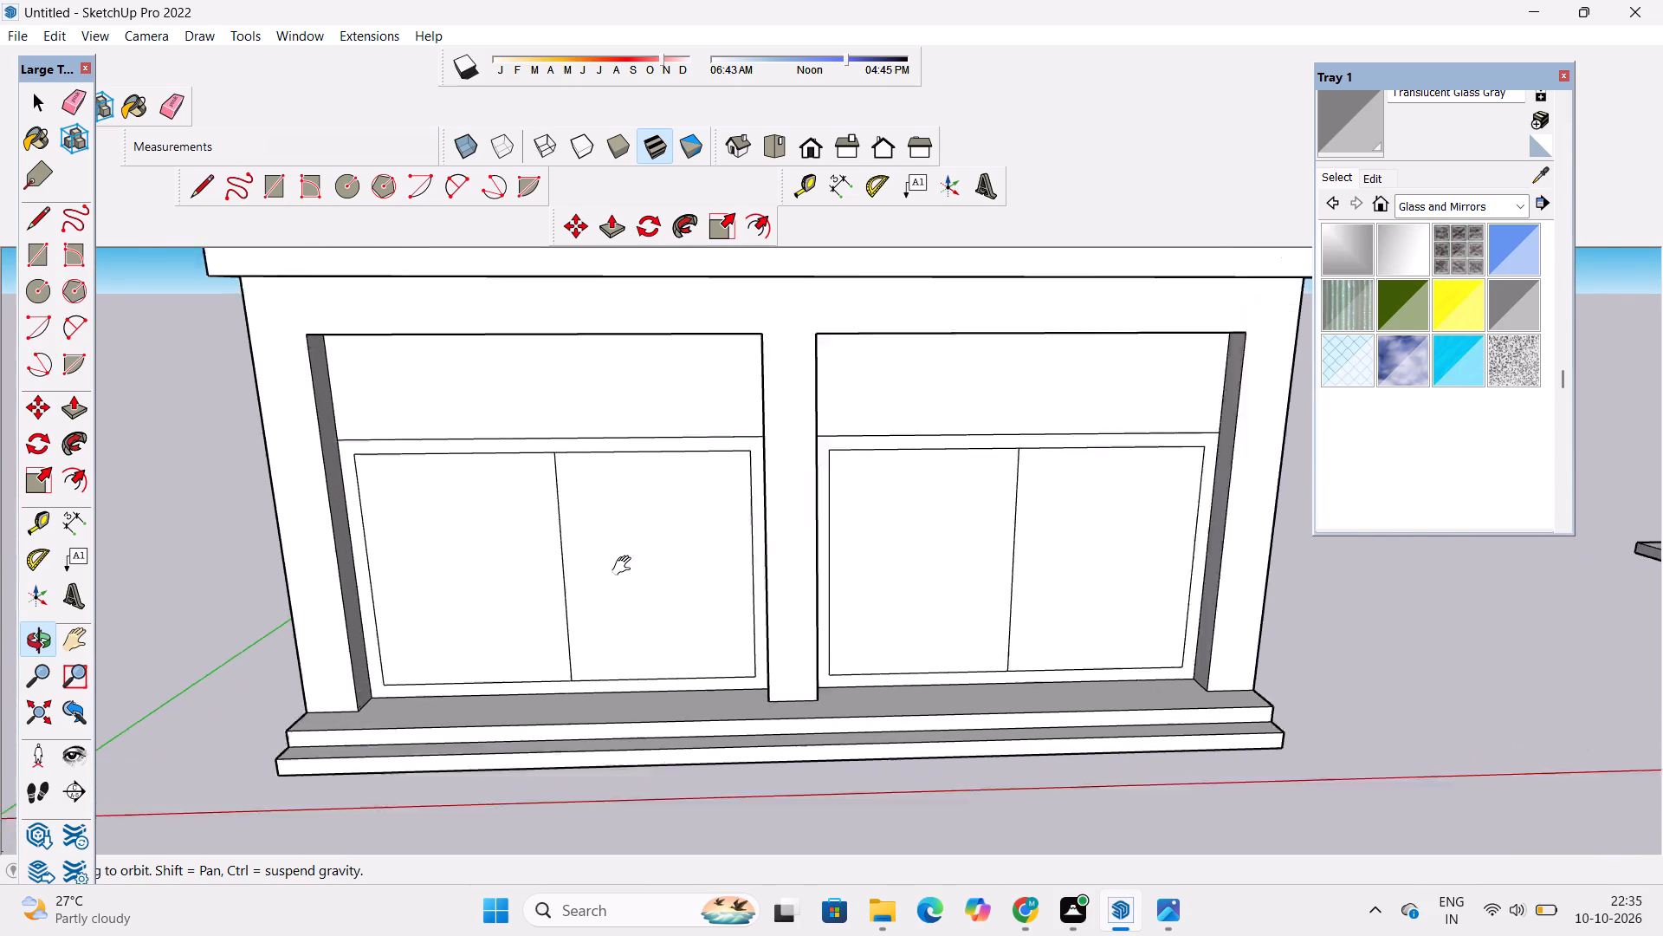
shift+scroll(625, 566, up, 2)
shift+drag(619, 568, 658, 588)
shift+drag(658, 582, 675, 561)
Draw a vertical handle rectangle about 4' 7" by 7" on the left opening's left door leaf, beside the centre line.
key(r)
scroll(586, 496, down, 3)
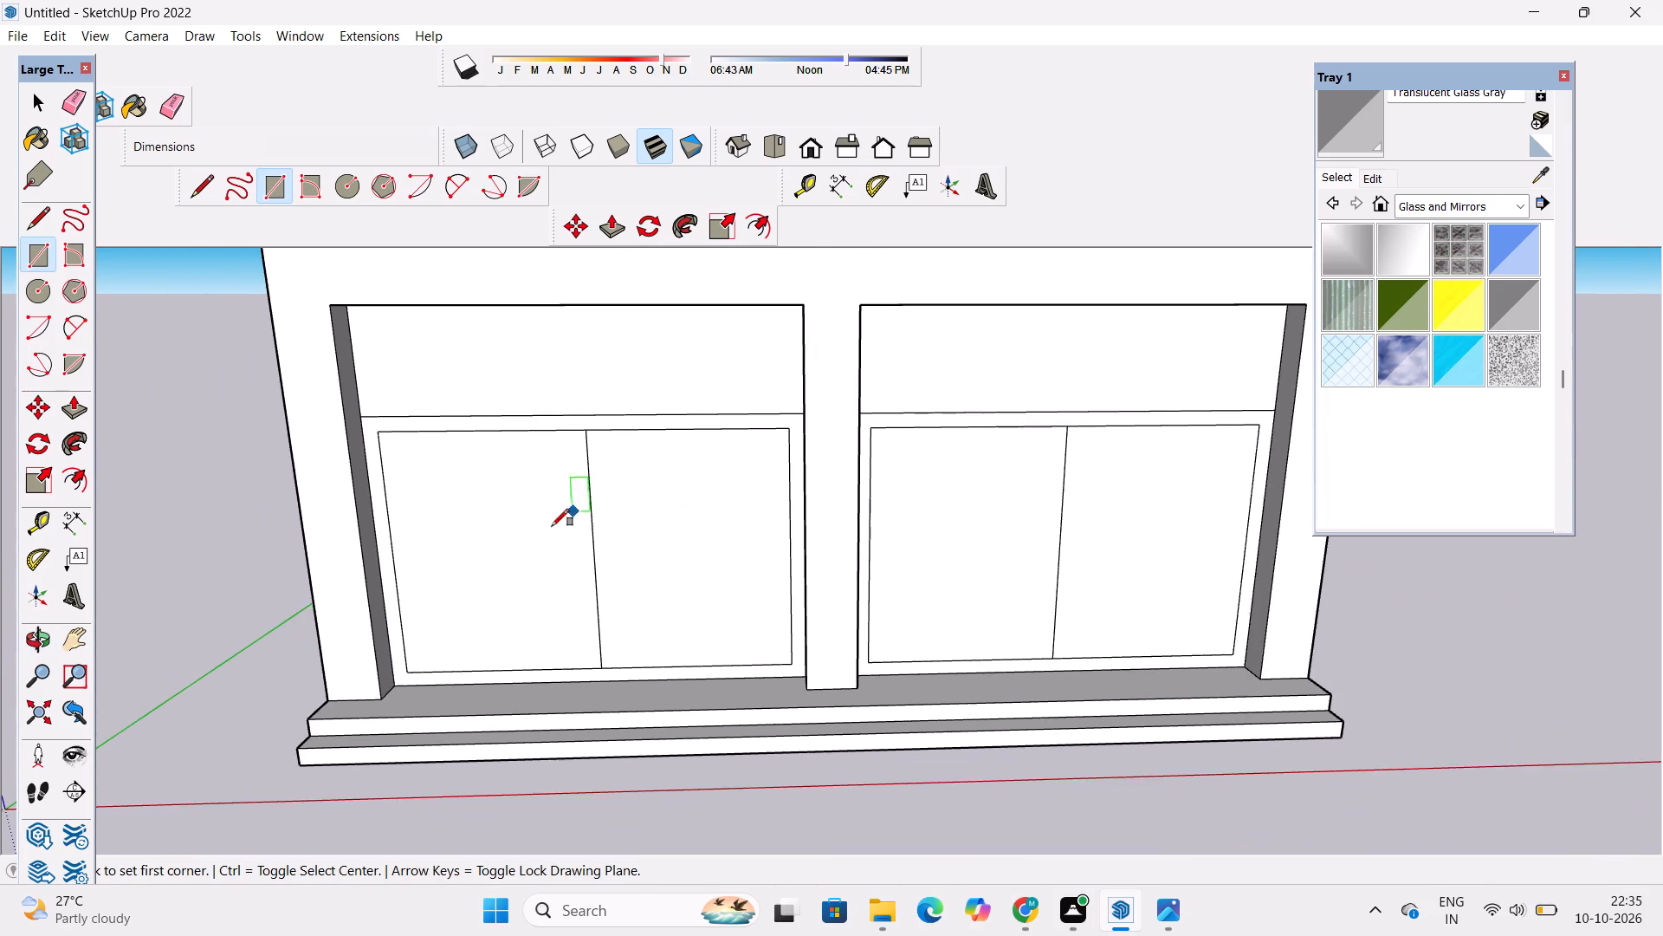
scroll(525, 540, up, 6)
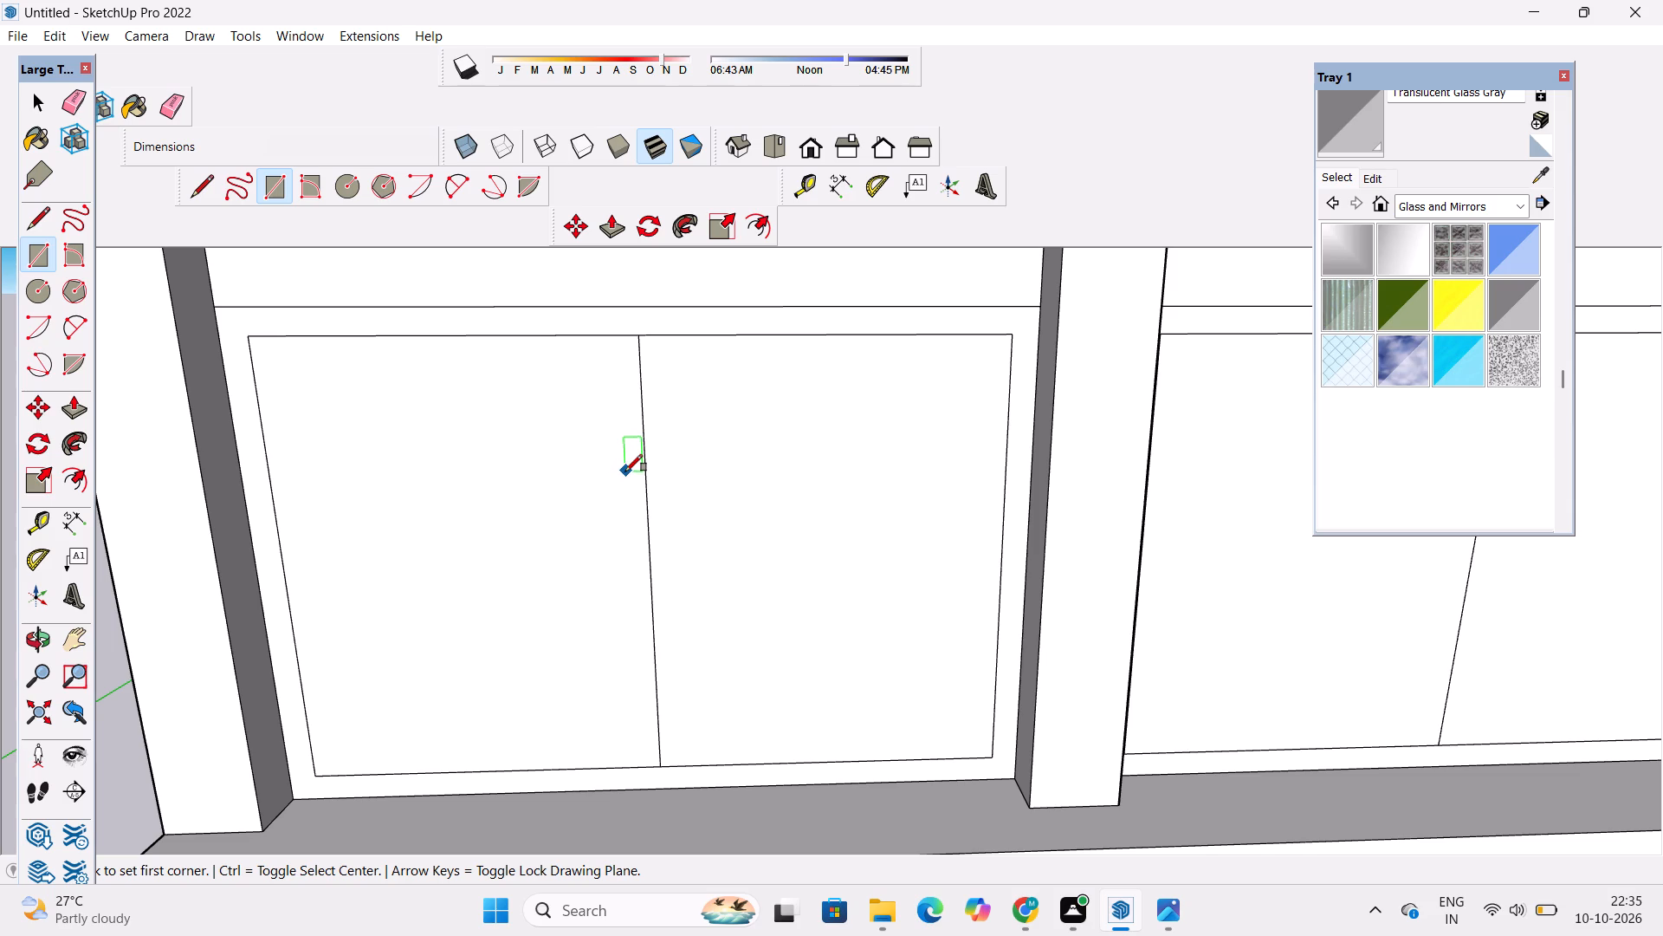
click(626, 482)
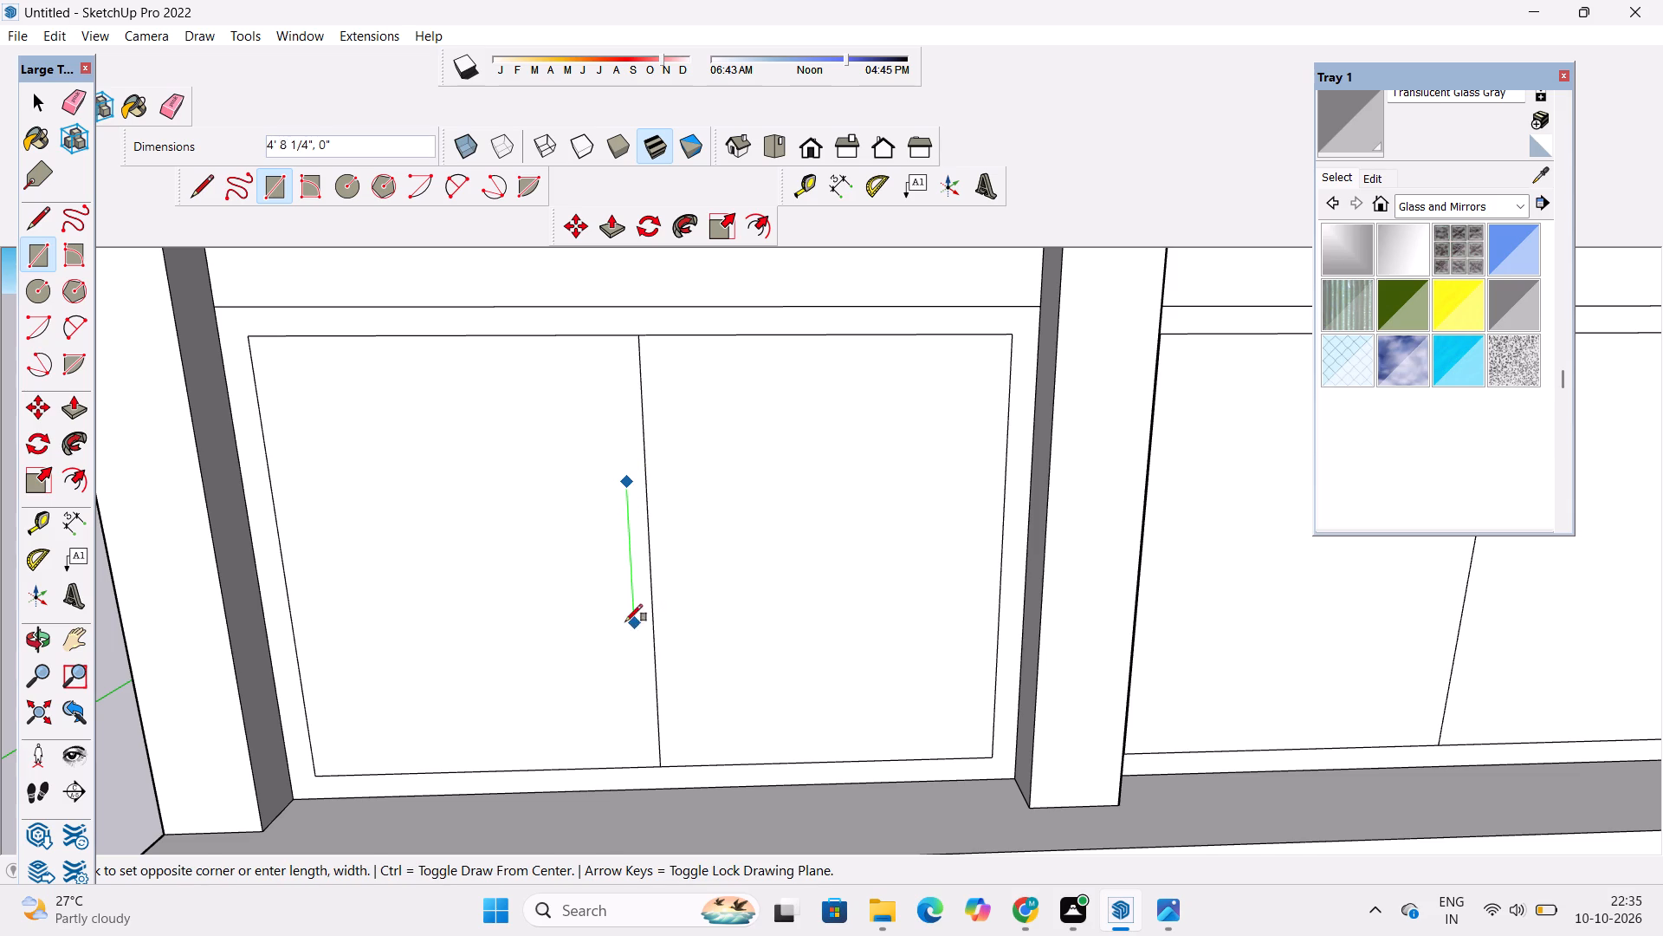
click(617, 621)
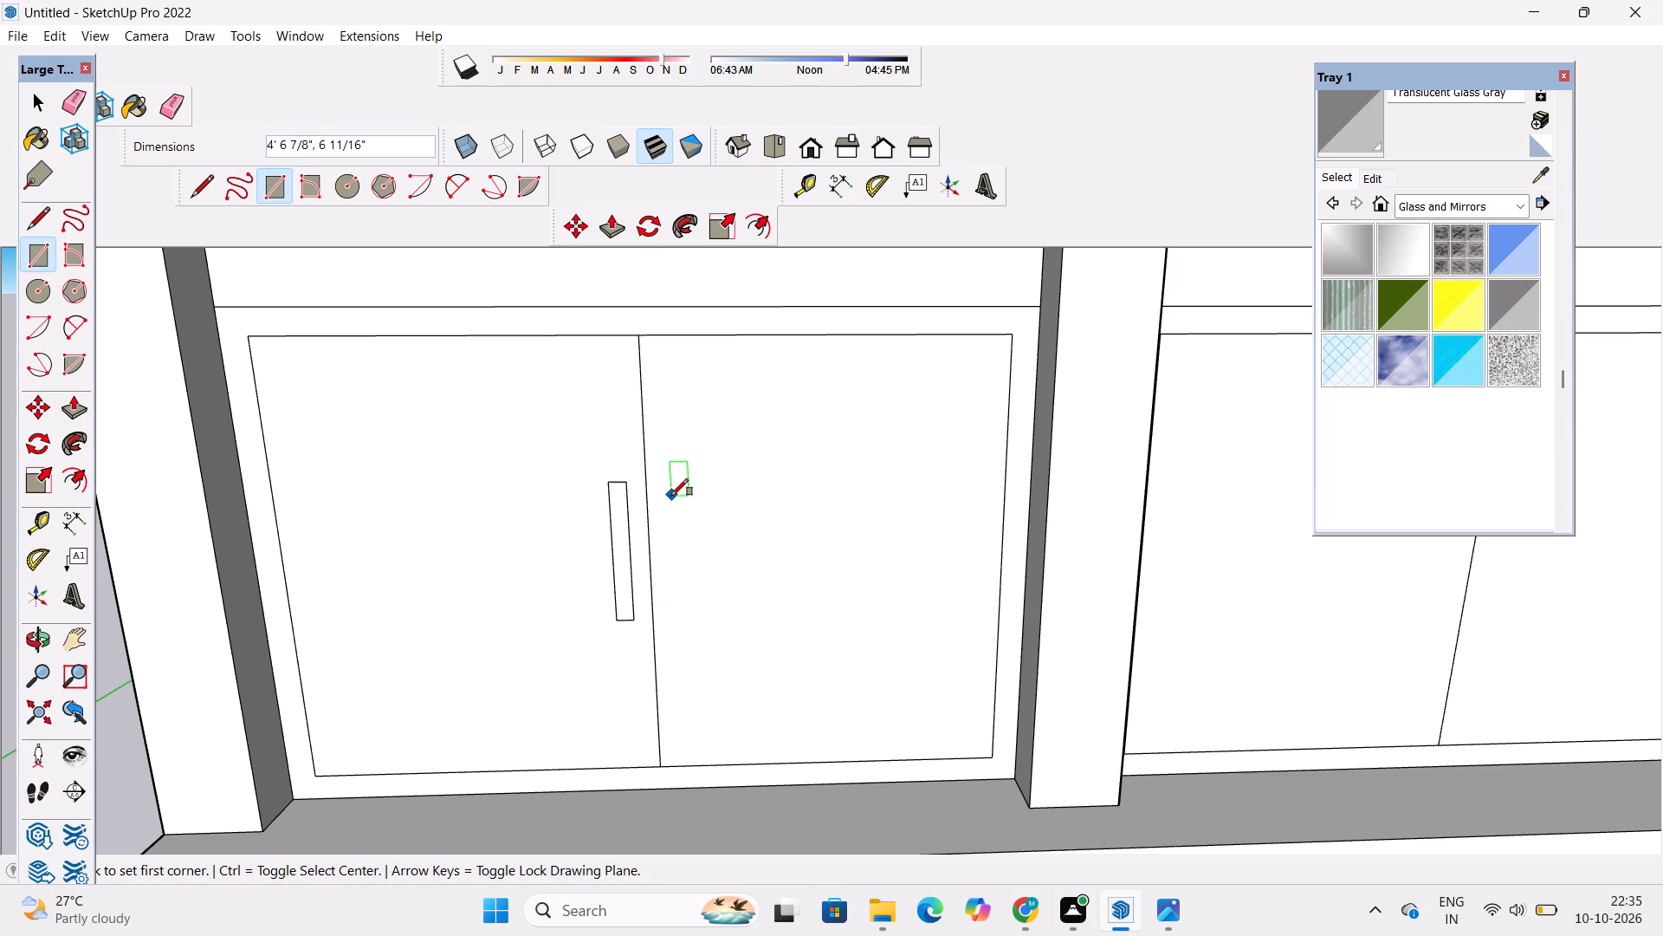
Copy the handle rectangle about 2' 1" across the centre line onto the left opening's right door leaf.
key(space)
scroll(646, 562, up, 4)
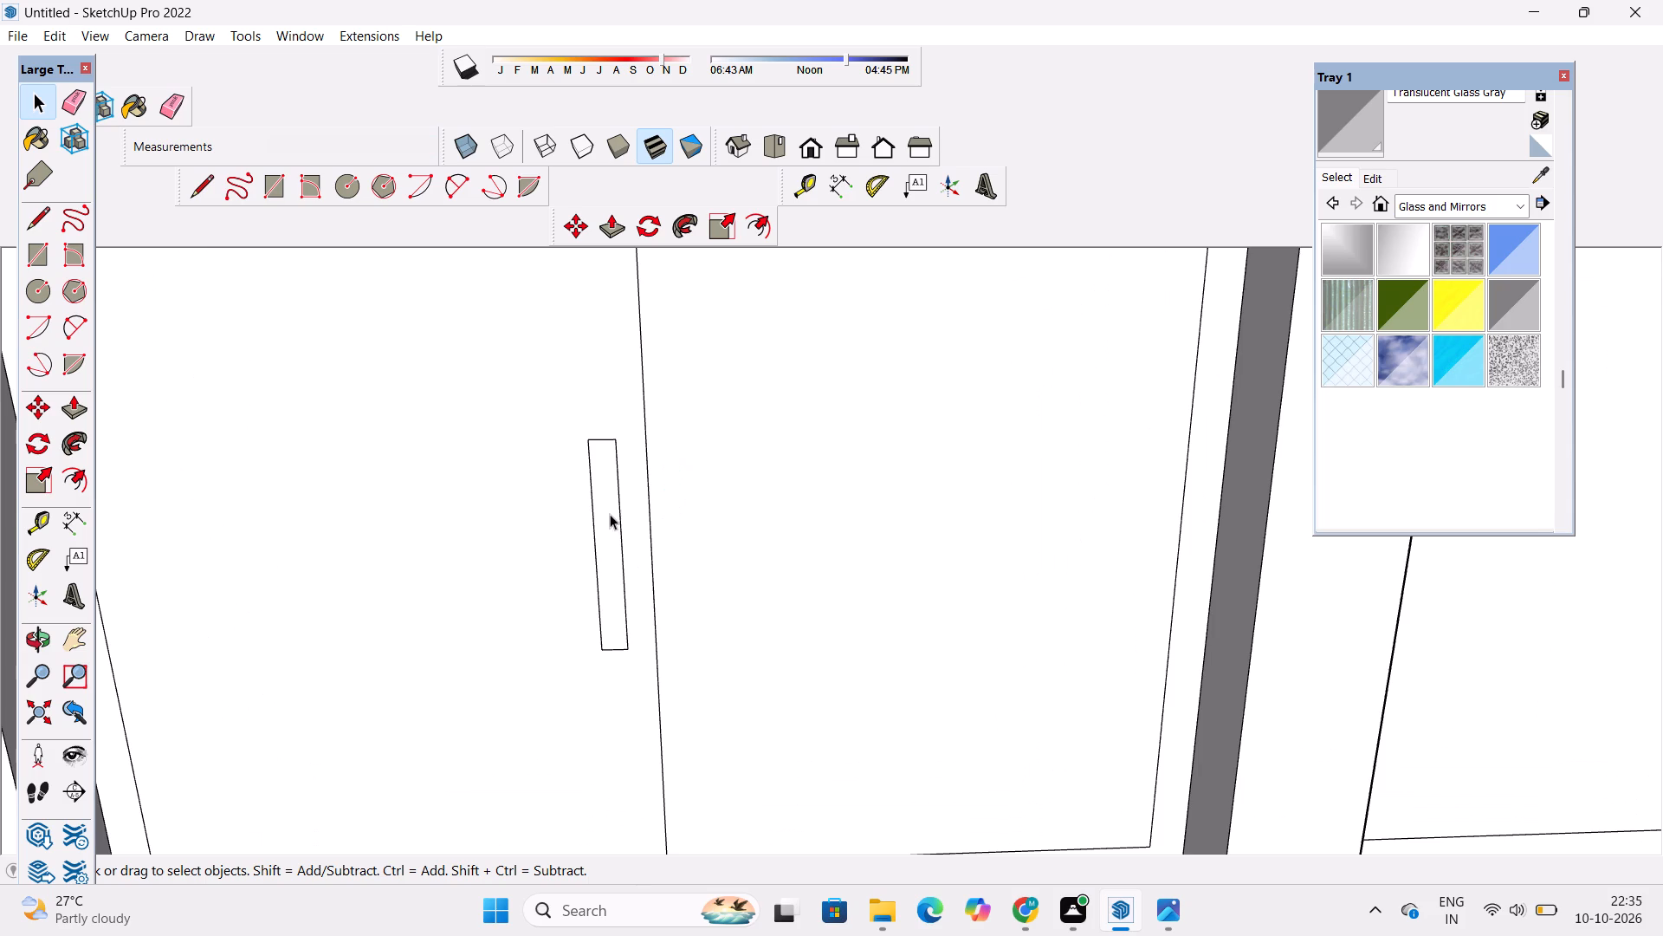
double_click(610, 514)
scroll(601, 497, down, 6)
key(m)
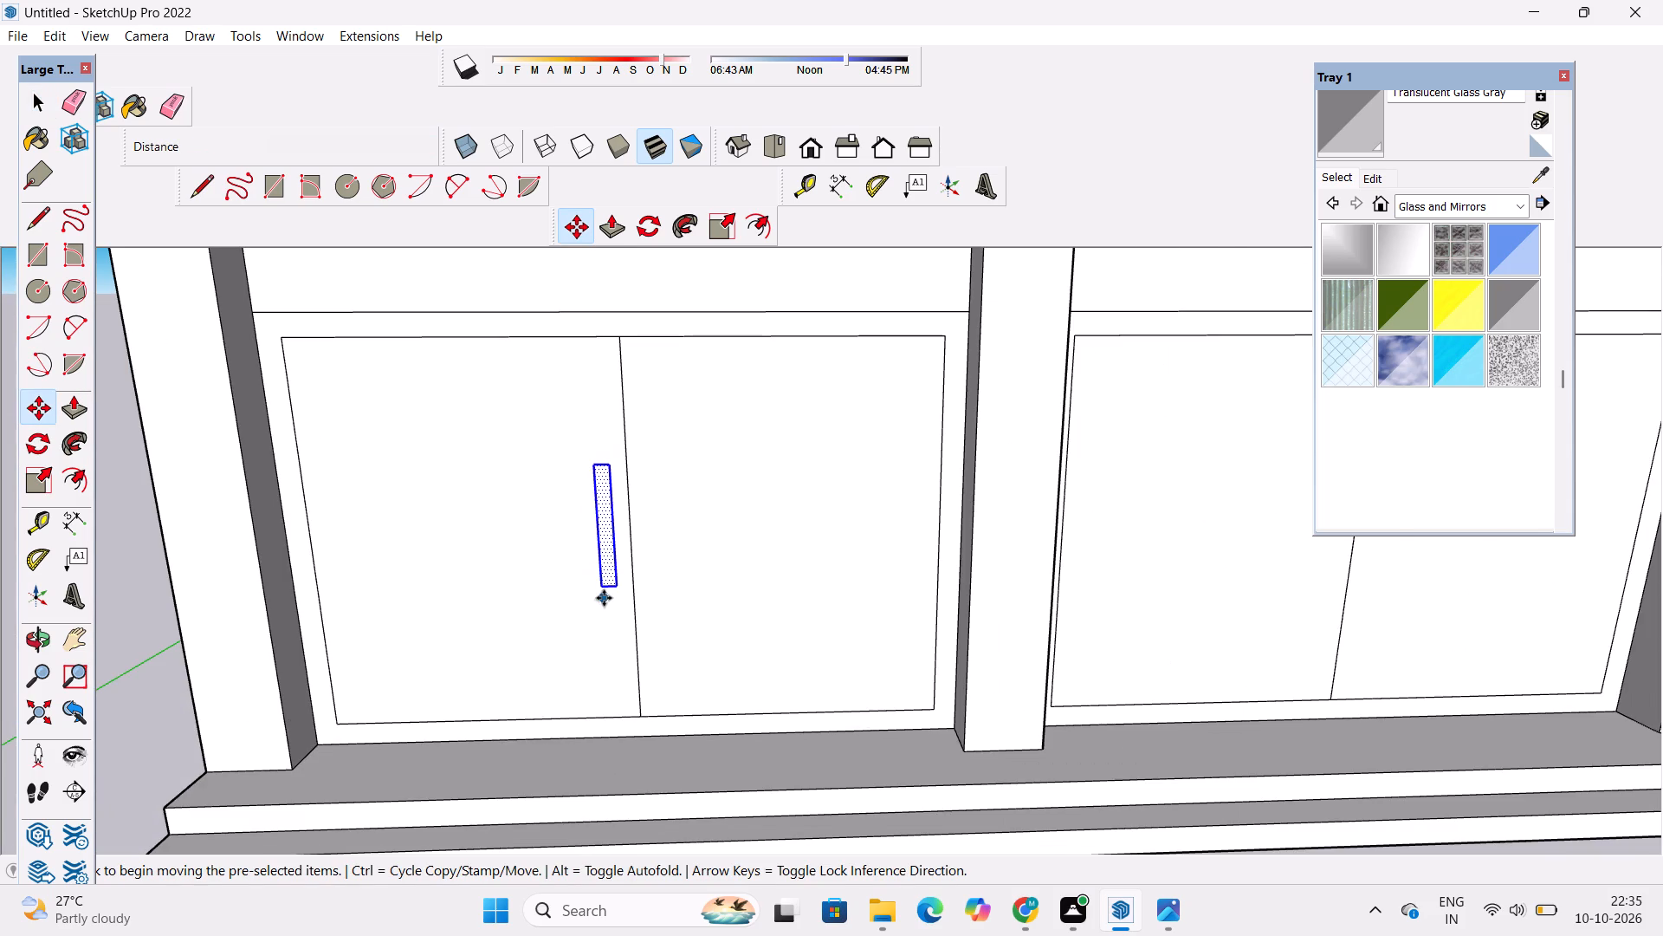
click(604, 585)
click(657, 579)
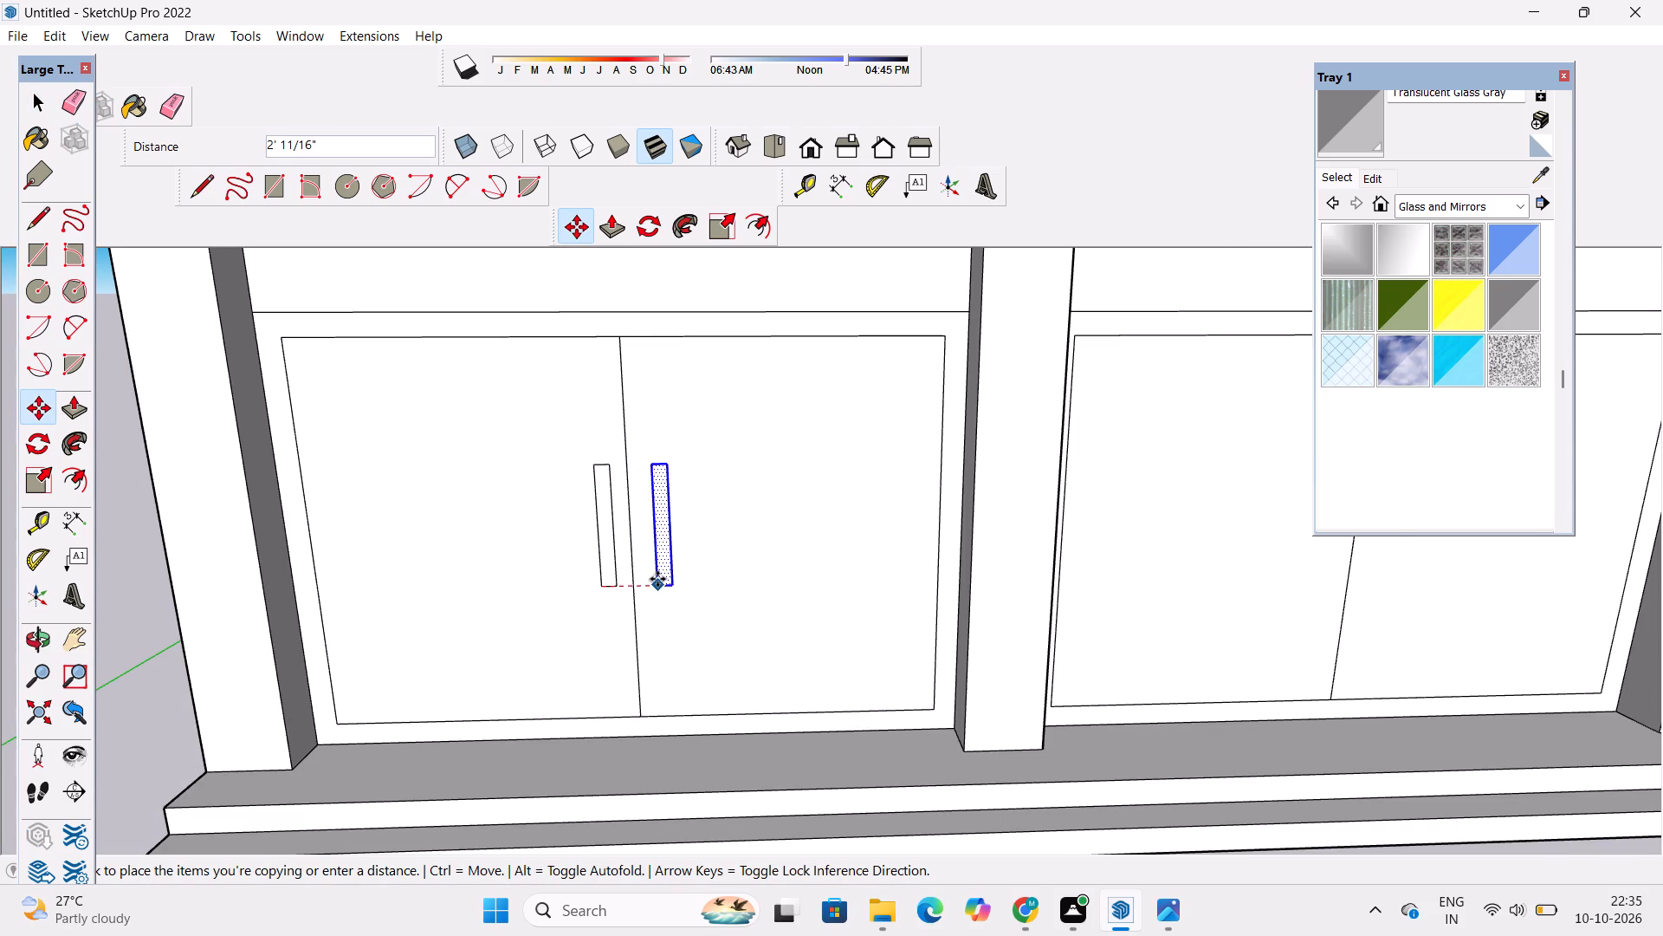
Copy the handle rectangle to the right opening, placing one on each side of its door centre line.
click(658, 582)
scroll(657, 578, down, 9)
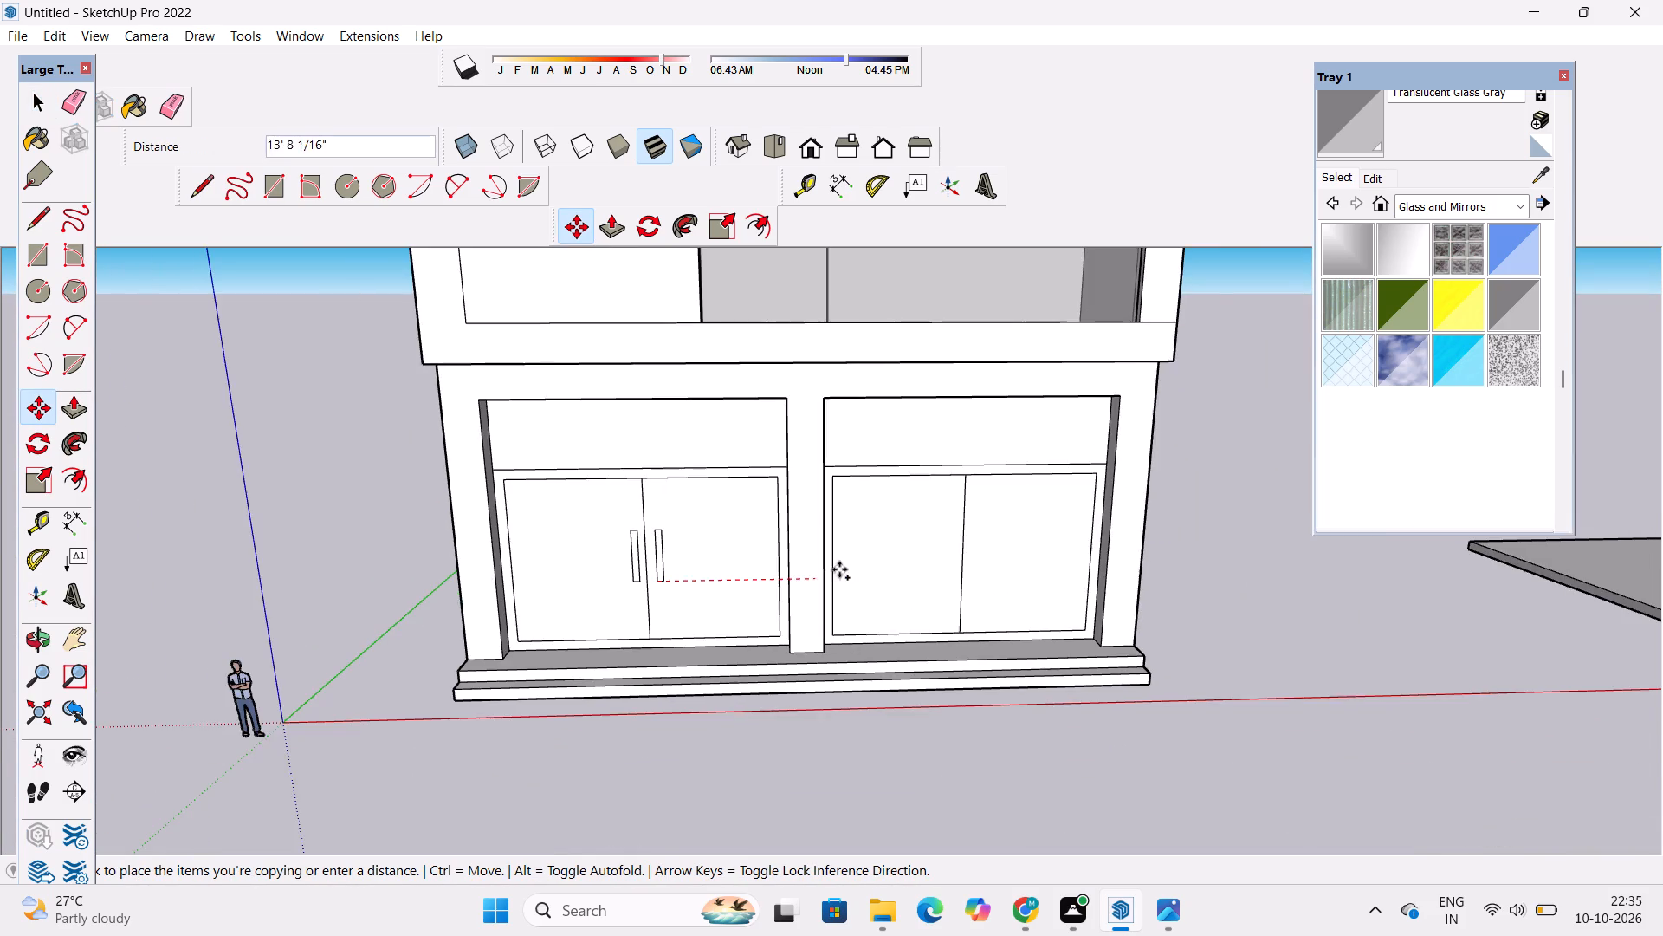
scroll(844, 569, up, 3)
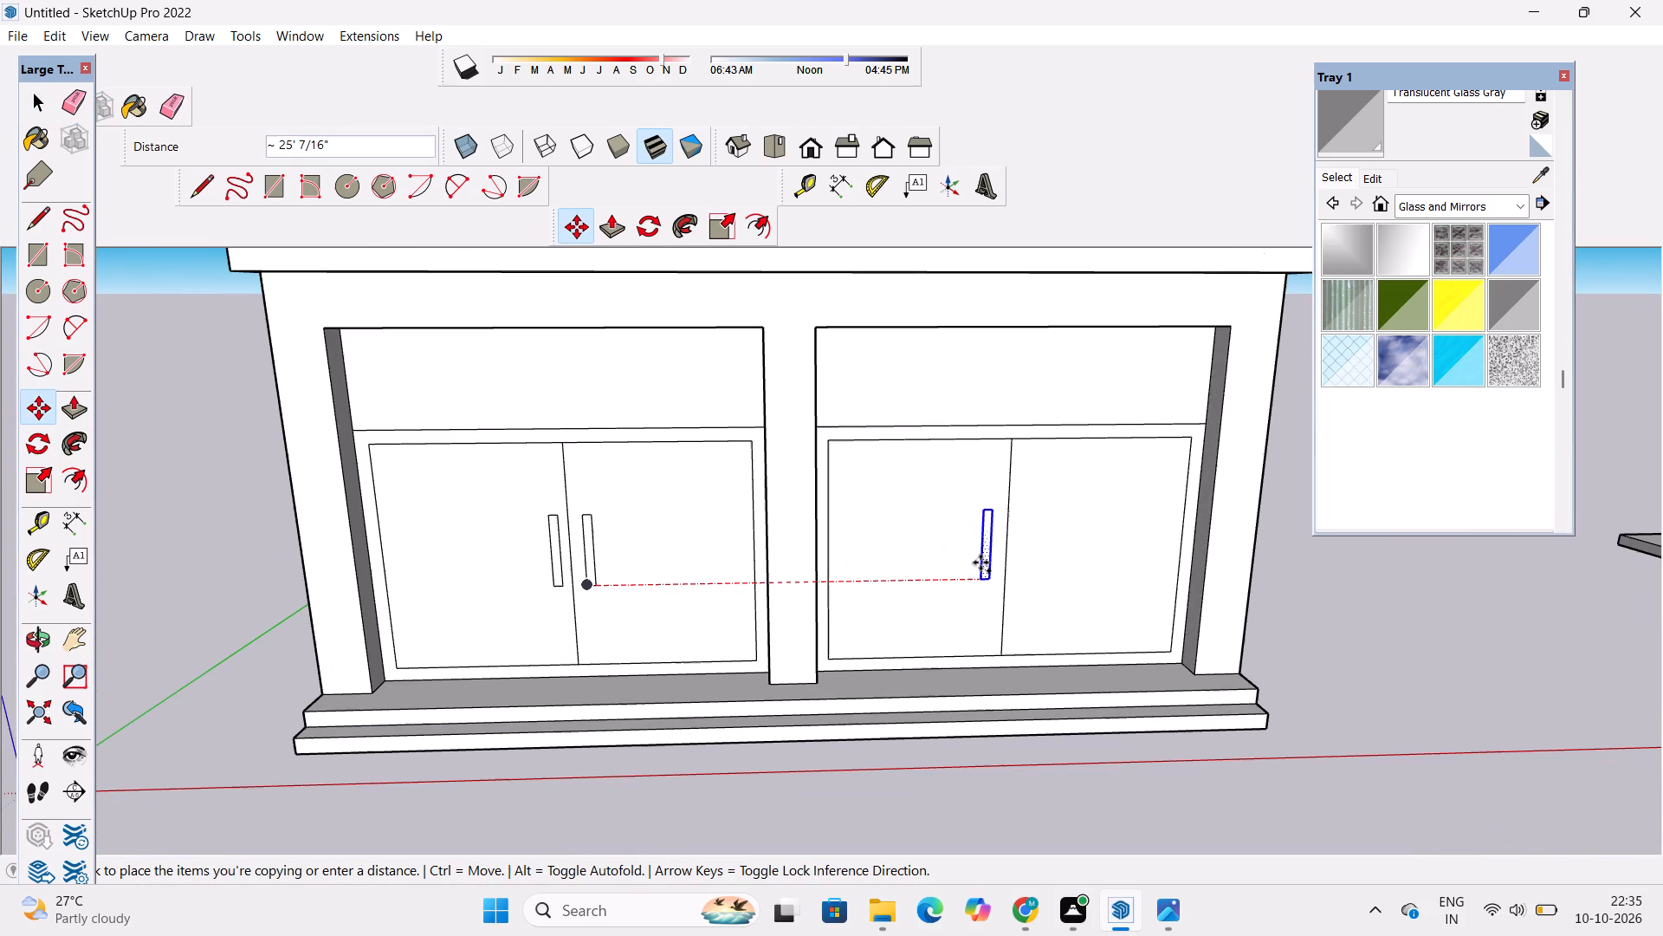
scroll(982, 561, up, 10)
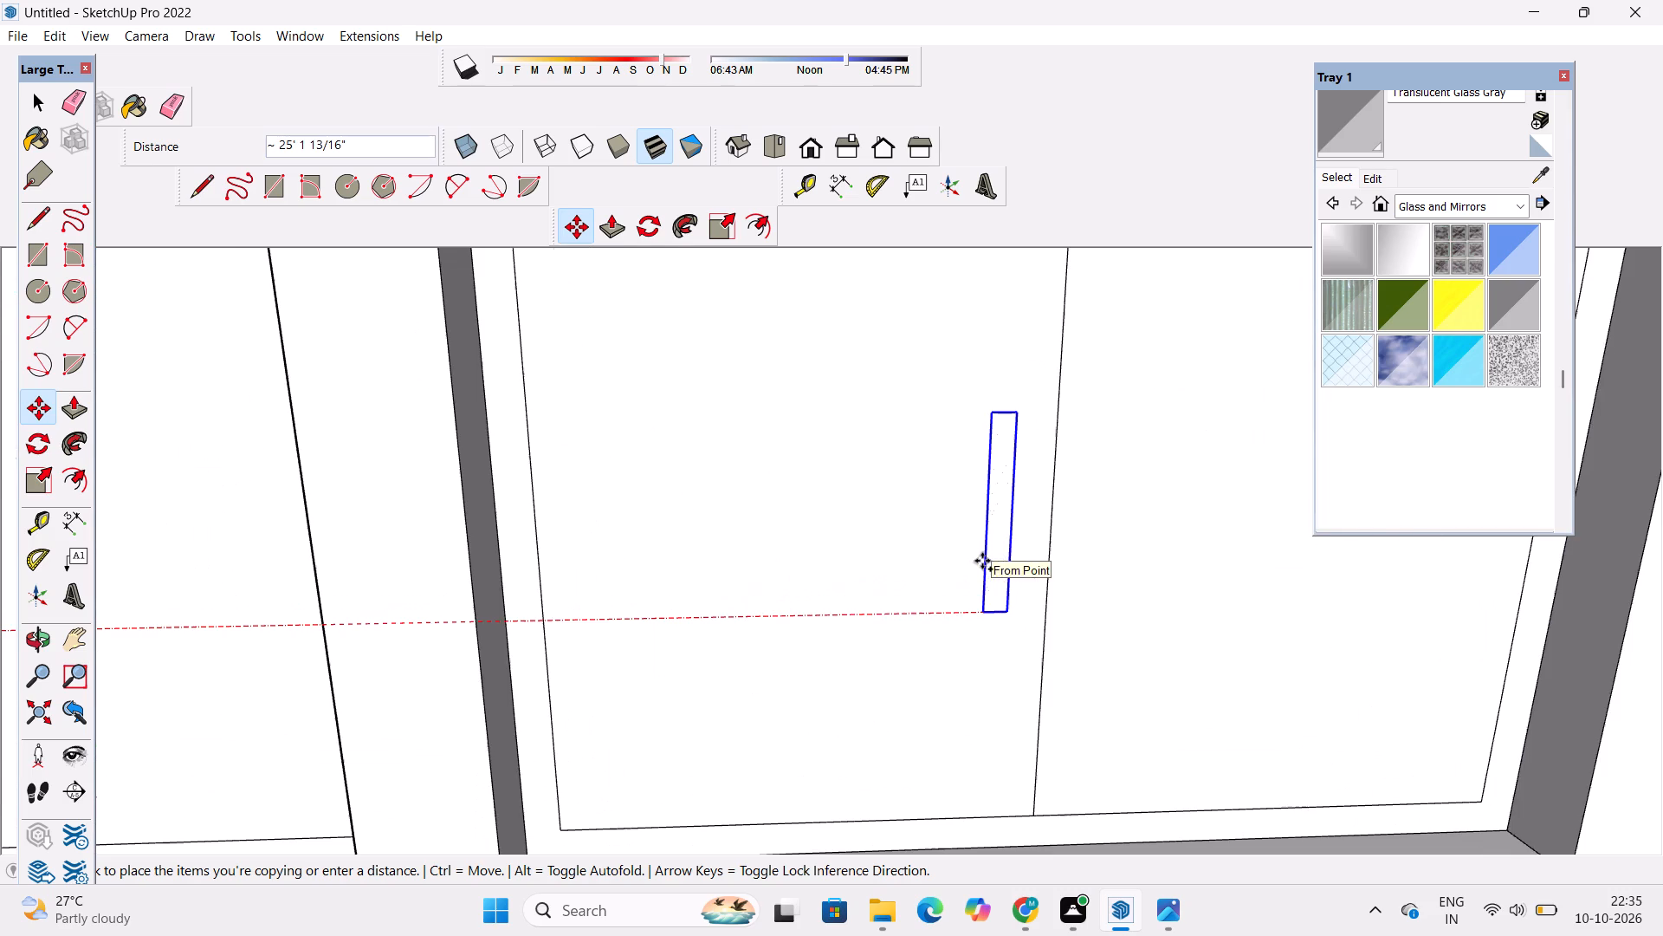
click(982, 561)
key(o)
drag(1097, 593, 581, 568)
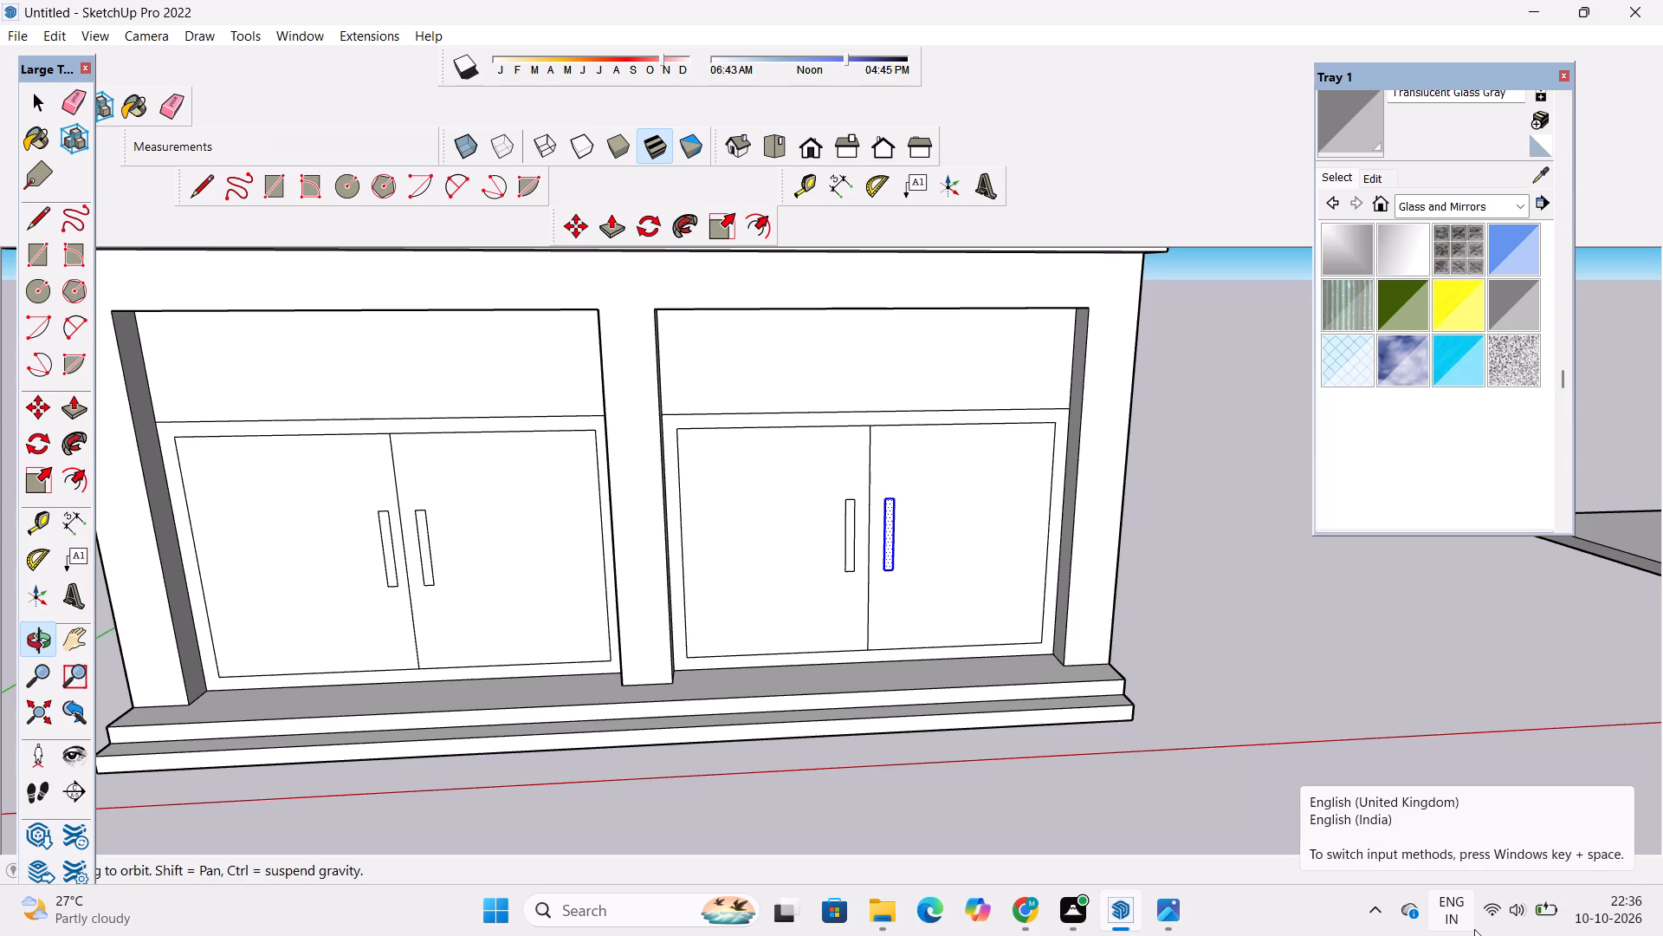
Turn off Energy saver in the Windows quick settings.
scroll(1474, 929, up, 9)
click(1545, 913)
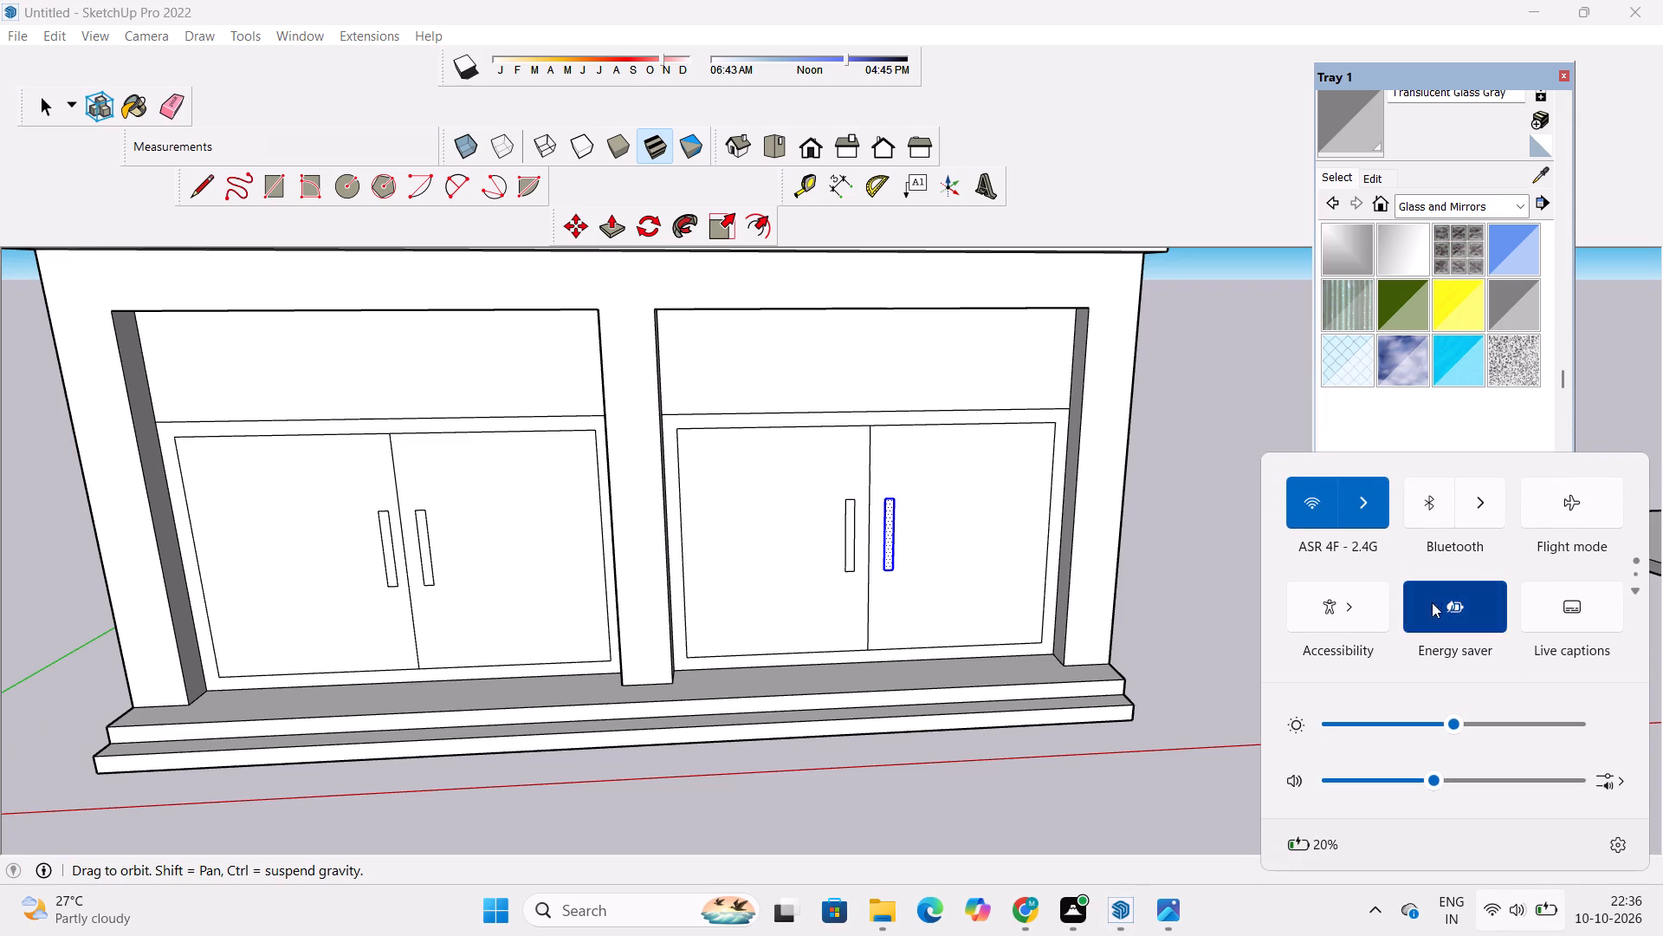
click(1490, 595)
Examine the building front and its door handles from several distances and angles, with the handle selection cleared.
scroll(1207, 523, down, 4)
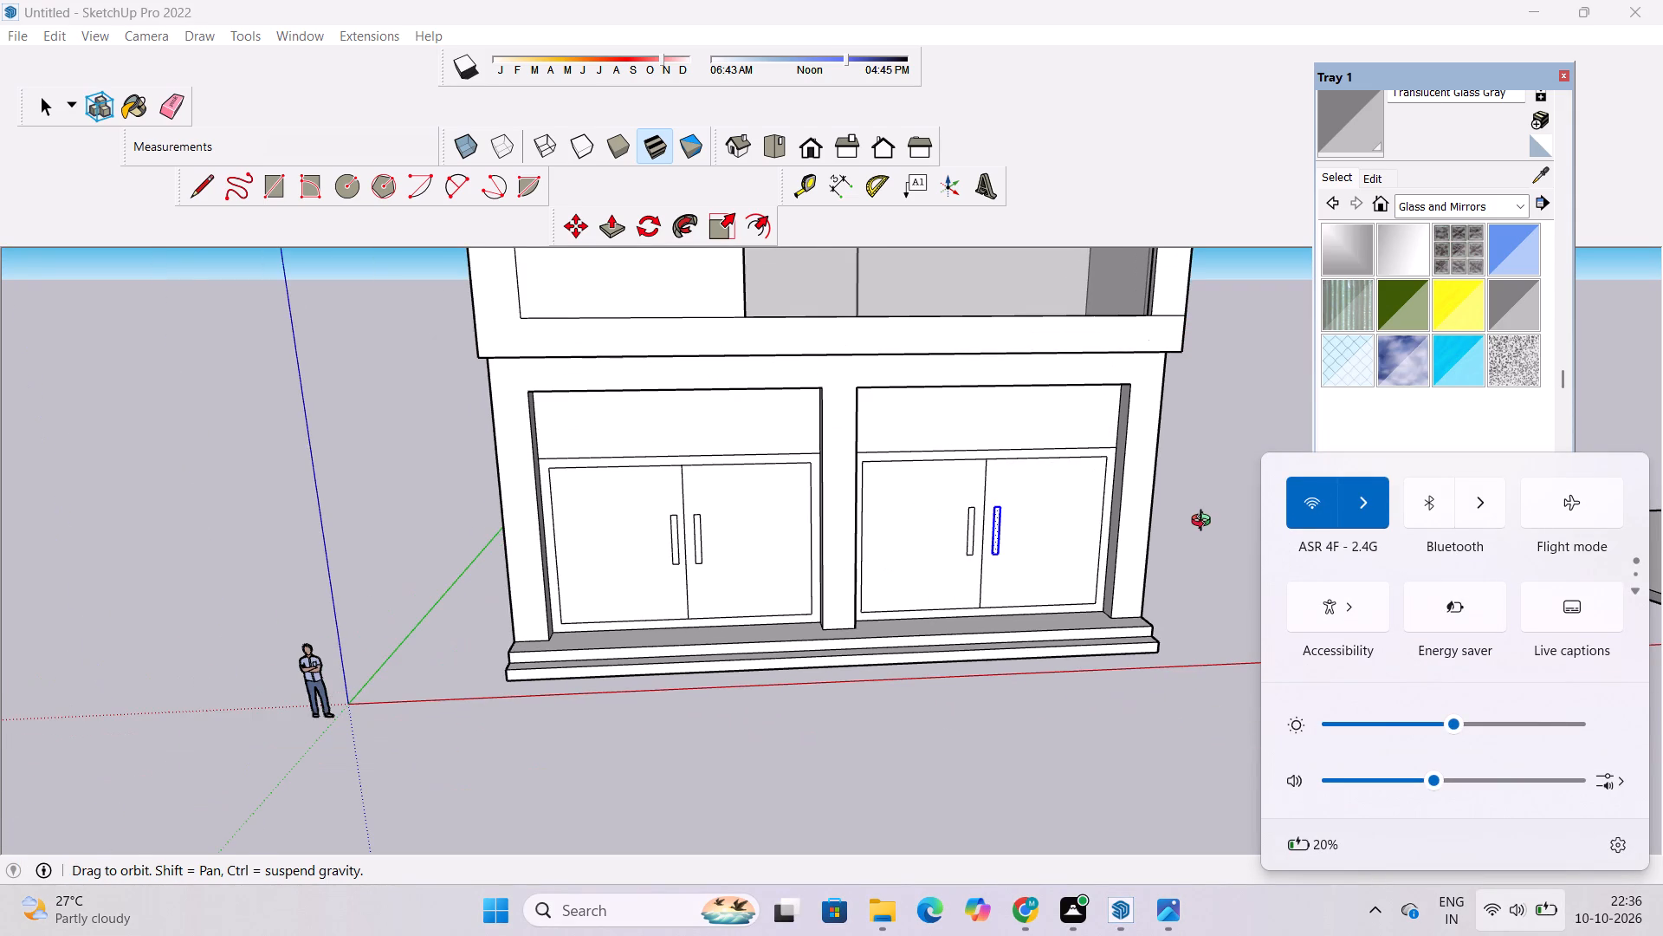
shift+drag(1208, 524, 1074, 593)
scroll(1162, 592, down, 3)
shift+drag(1162, 592, 1161, 611)
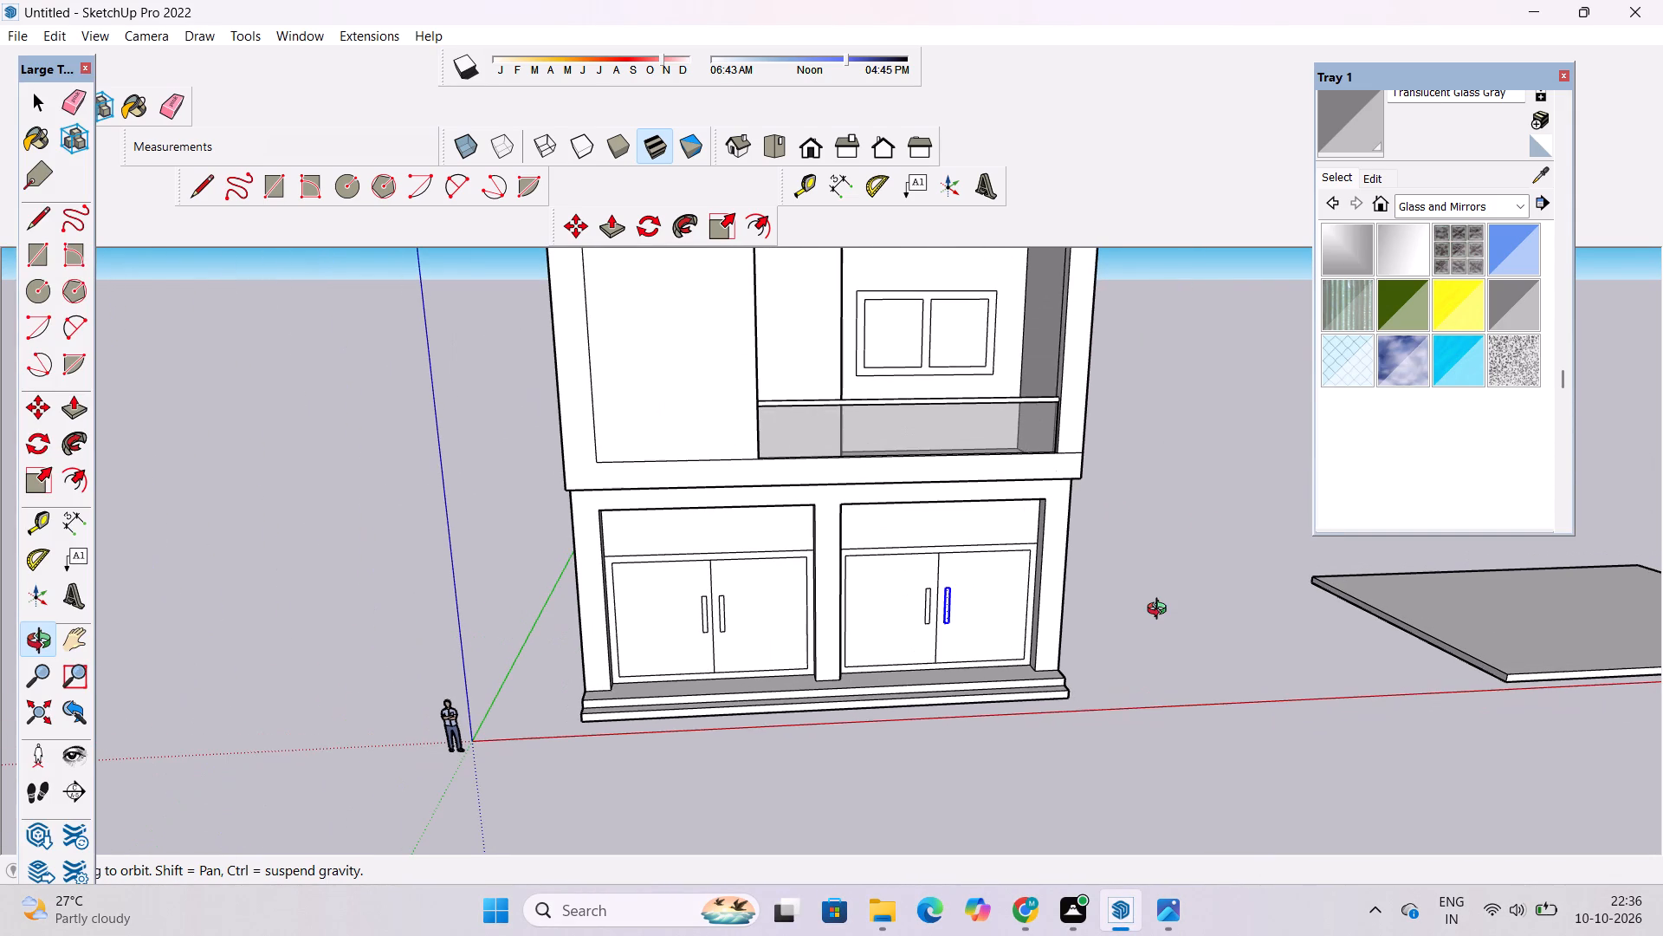
scroll(1126, 608, down, 2)
shift+drag(1126, 609, 1129, 661)
shift+drag(1129, 661, 1050, 626)
scroll(980, 640, up, 4)
drag(979, 697, 1014, 619)
scroll(997, 619, down, 7)
drag(995, 629, 1145, 656)
scroll(1022, 630, up, 9)
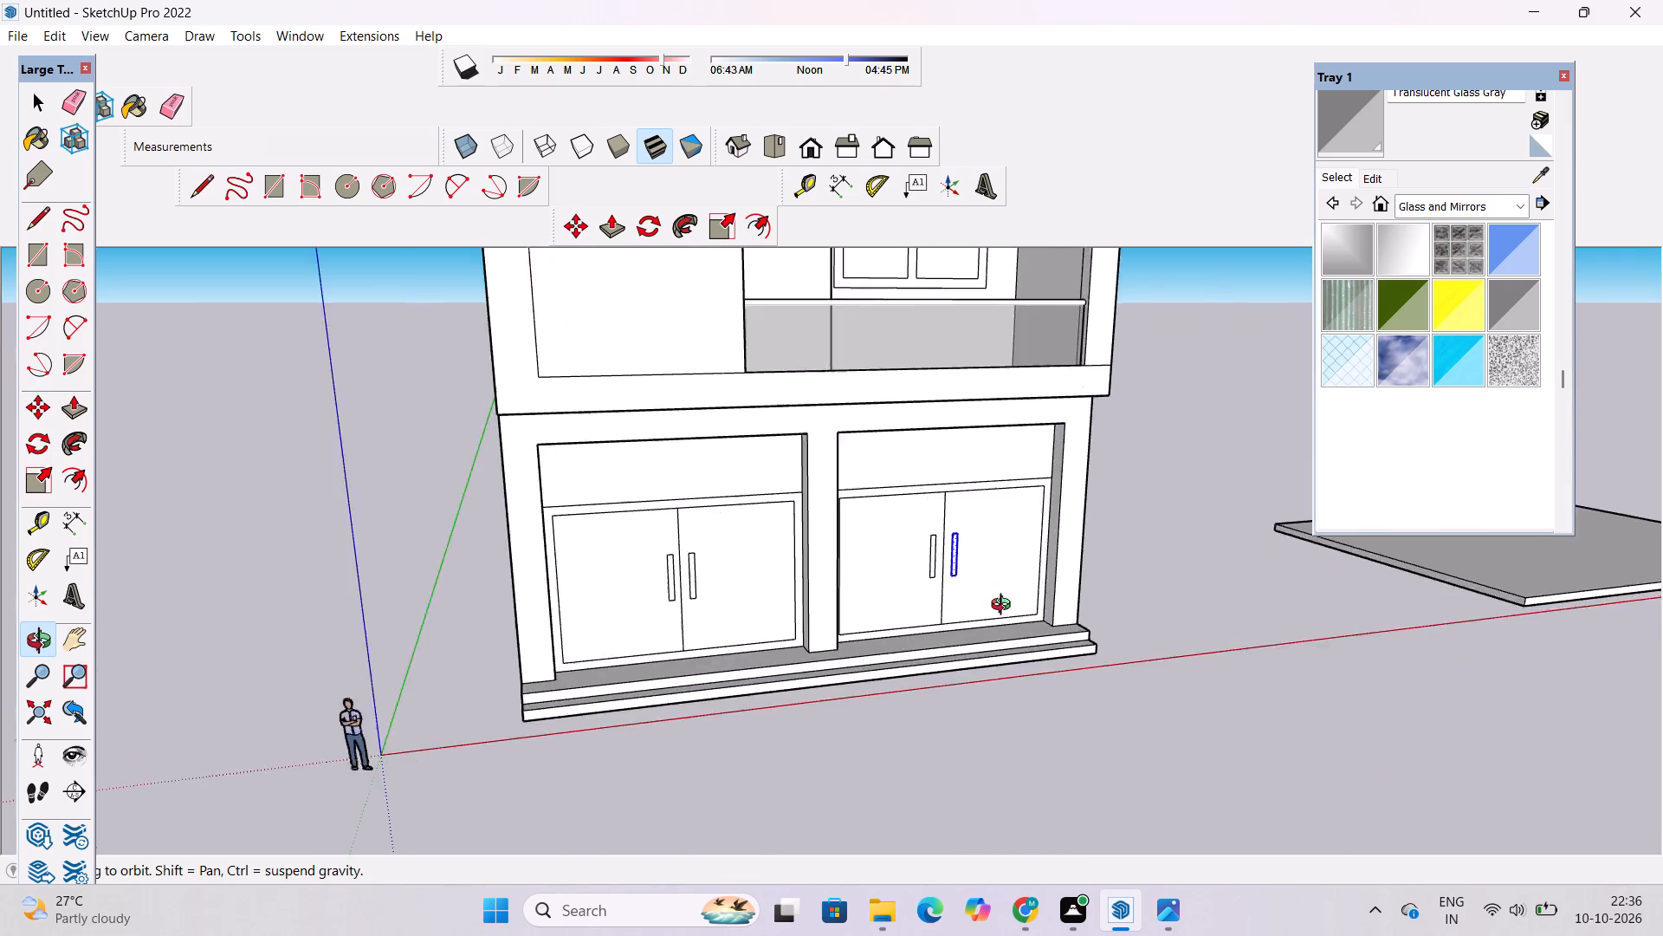
scroll(1005, 607, up, 1)
shift+drag(1000, 574, 1028, 731)
shift+drag(947, 731, 901, 667)
scroll(914, 692, down, 7)
shift+drag(958, 705, 905, 699)
key(space)
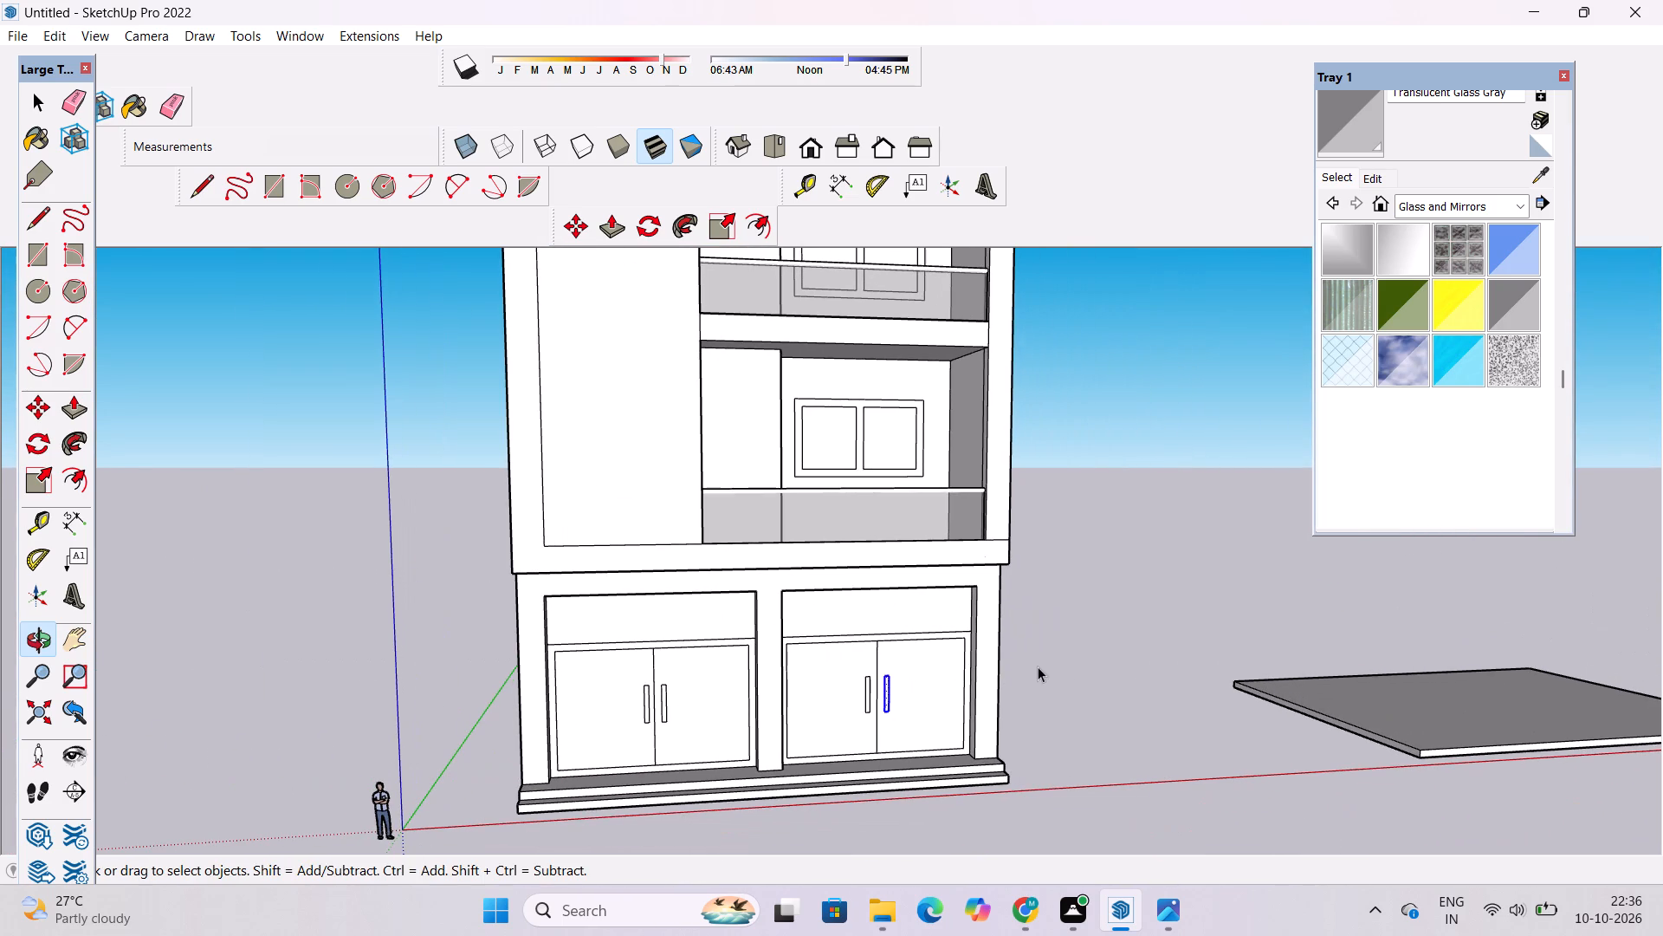
click(1038, 666)
key(o)
scroll(819, 738, up, 2)
scroll(816, 726, down, 3)
shift+drag(816, 722, 921, 696)
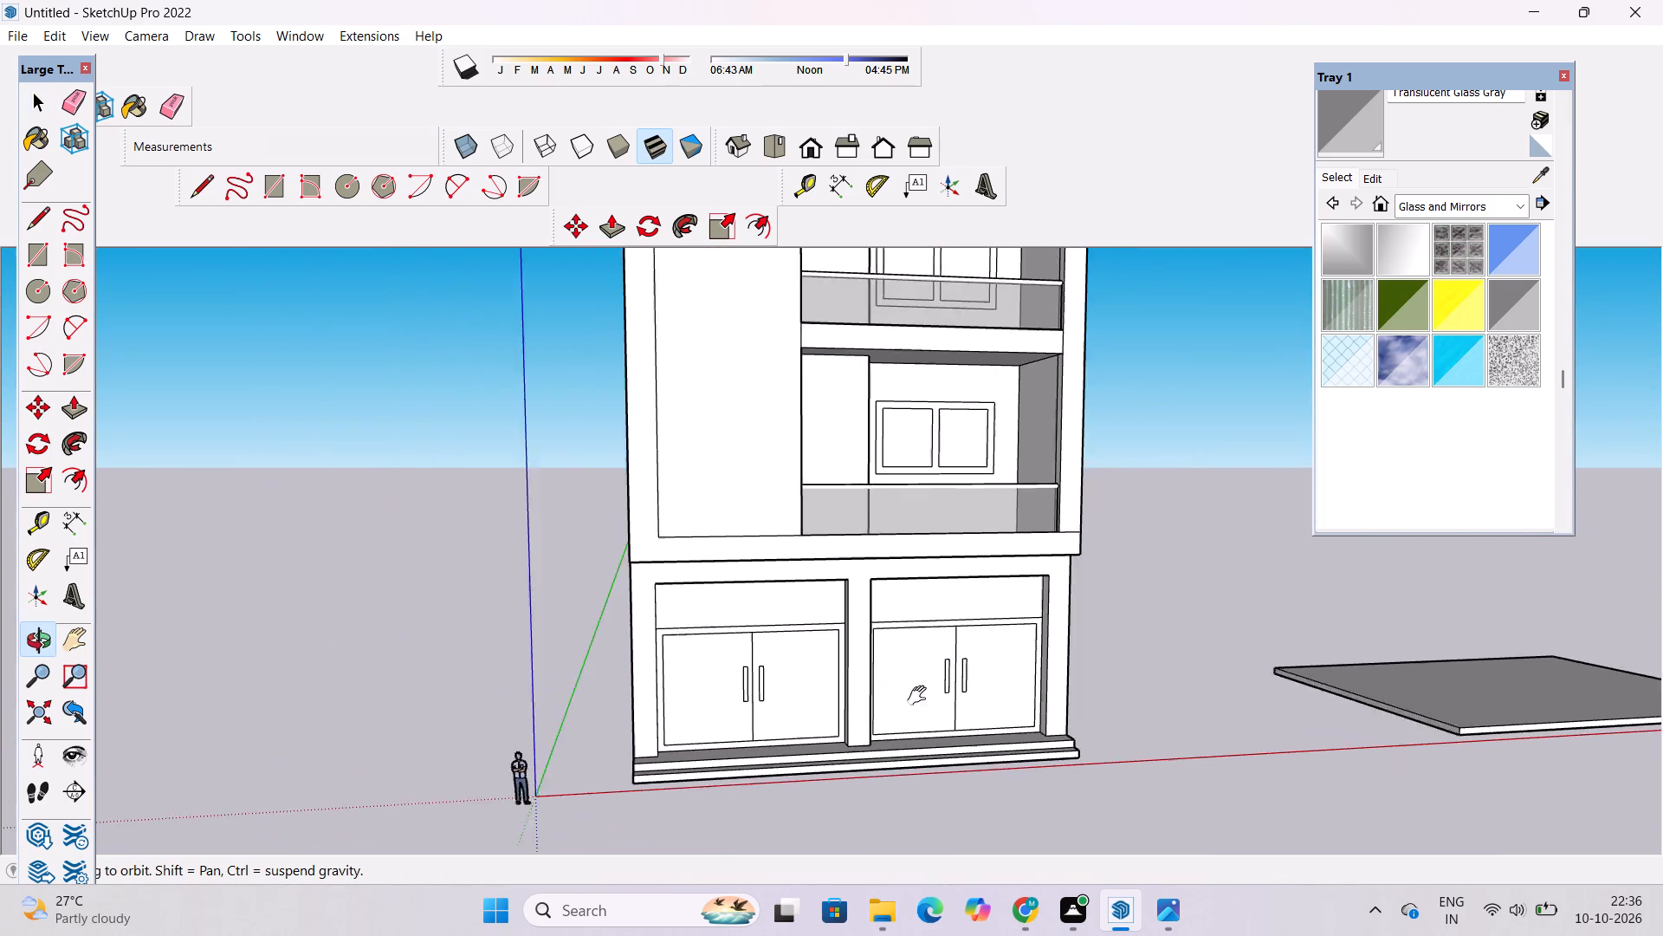
shift+drag(921, 696, 922, 696)
shift+scroll(971, 657, up, 9)
shift+drag(974, 657, 940, 646)
shift+drag(938, 645, 1012, 749)
scroll(1018, 747, up, 3)
shift+drag(1009, 744, 945, 592)
shift+scroll(936, 561, down, 7)
drag(933, 566, 970, 632)
scroll(938, 585, up, 6)
shift+drag(922, 523, 976, 612)
drag(917, 627, 946, 548)
scroll(948, 536, down, 6)
shift+drag(963, 576, 948, 552)
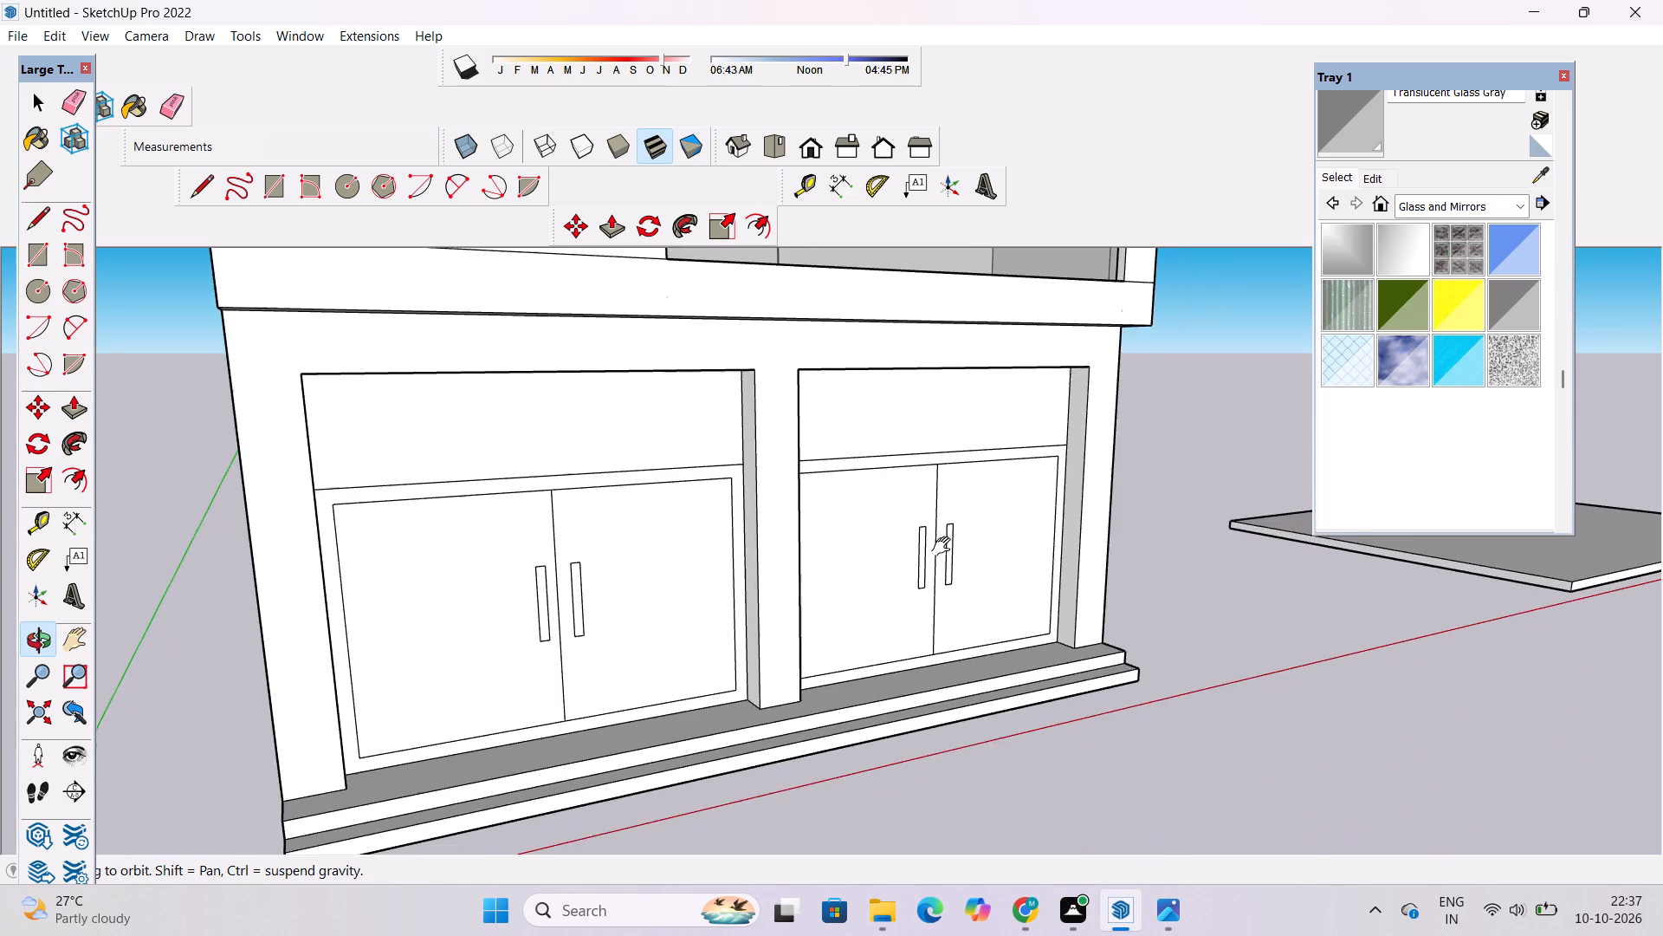
Push/Pull the handle on the right opening's right door leaf outward 1".
shift+scroll(943, 569, up, 5)
shift+drag(945, 572, 963, 610)
key(p)
scroll(963, 601, up, 3)
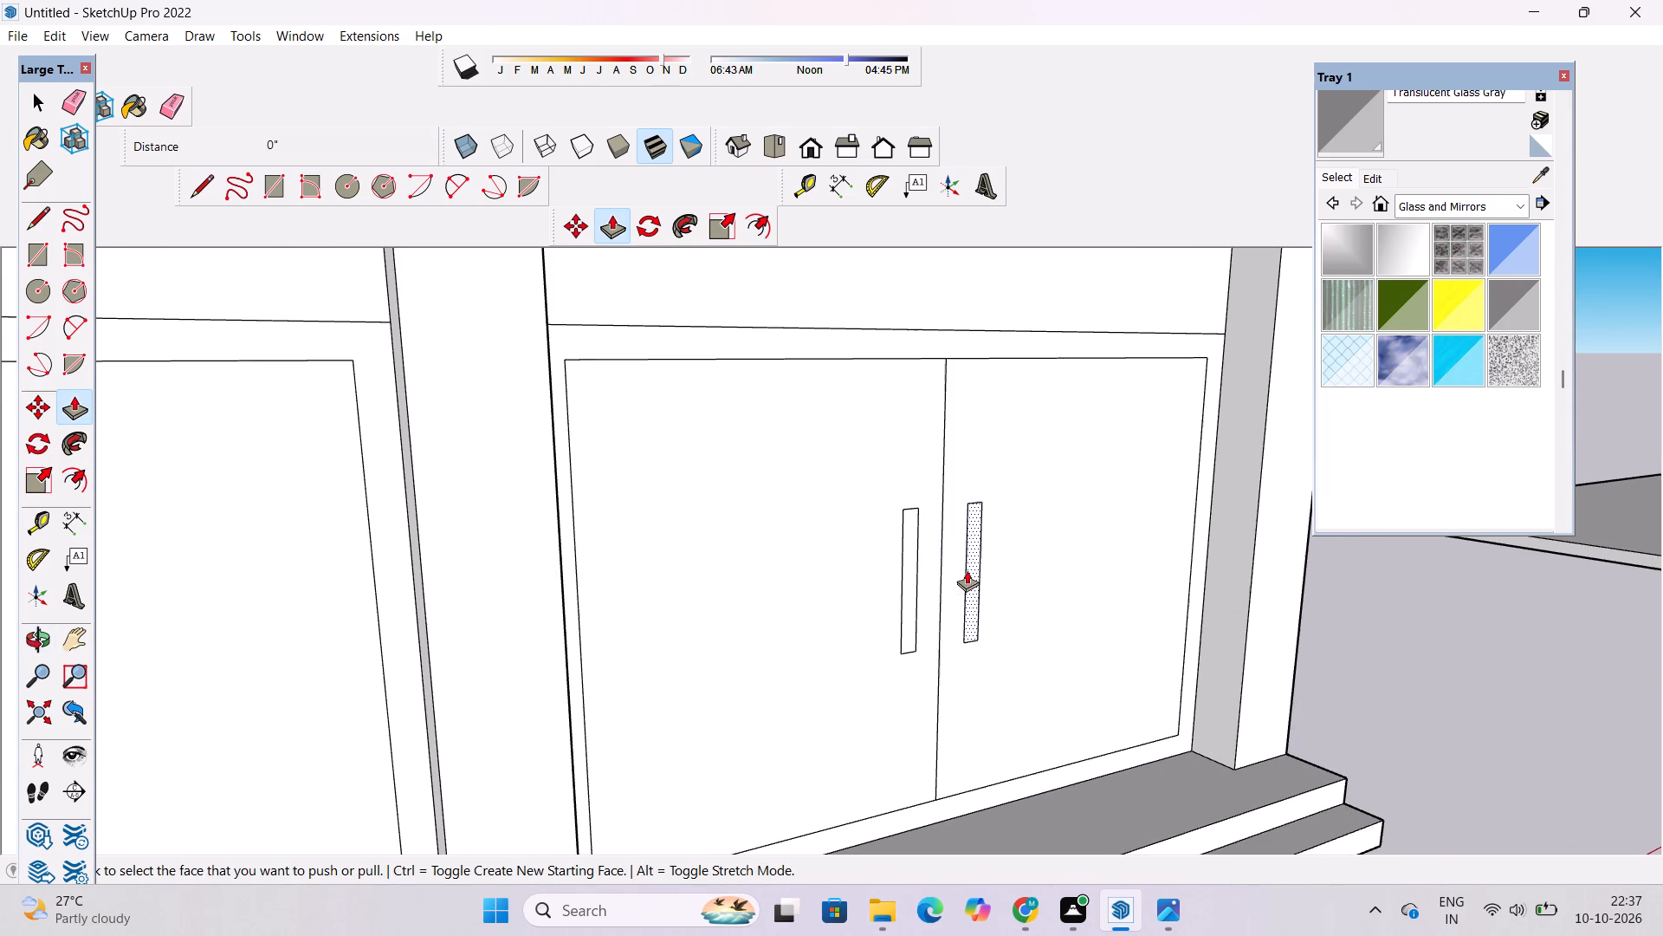
click(973, 559)
text(1")
key(Return)
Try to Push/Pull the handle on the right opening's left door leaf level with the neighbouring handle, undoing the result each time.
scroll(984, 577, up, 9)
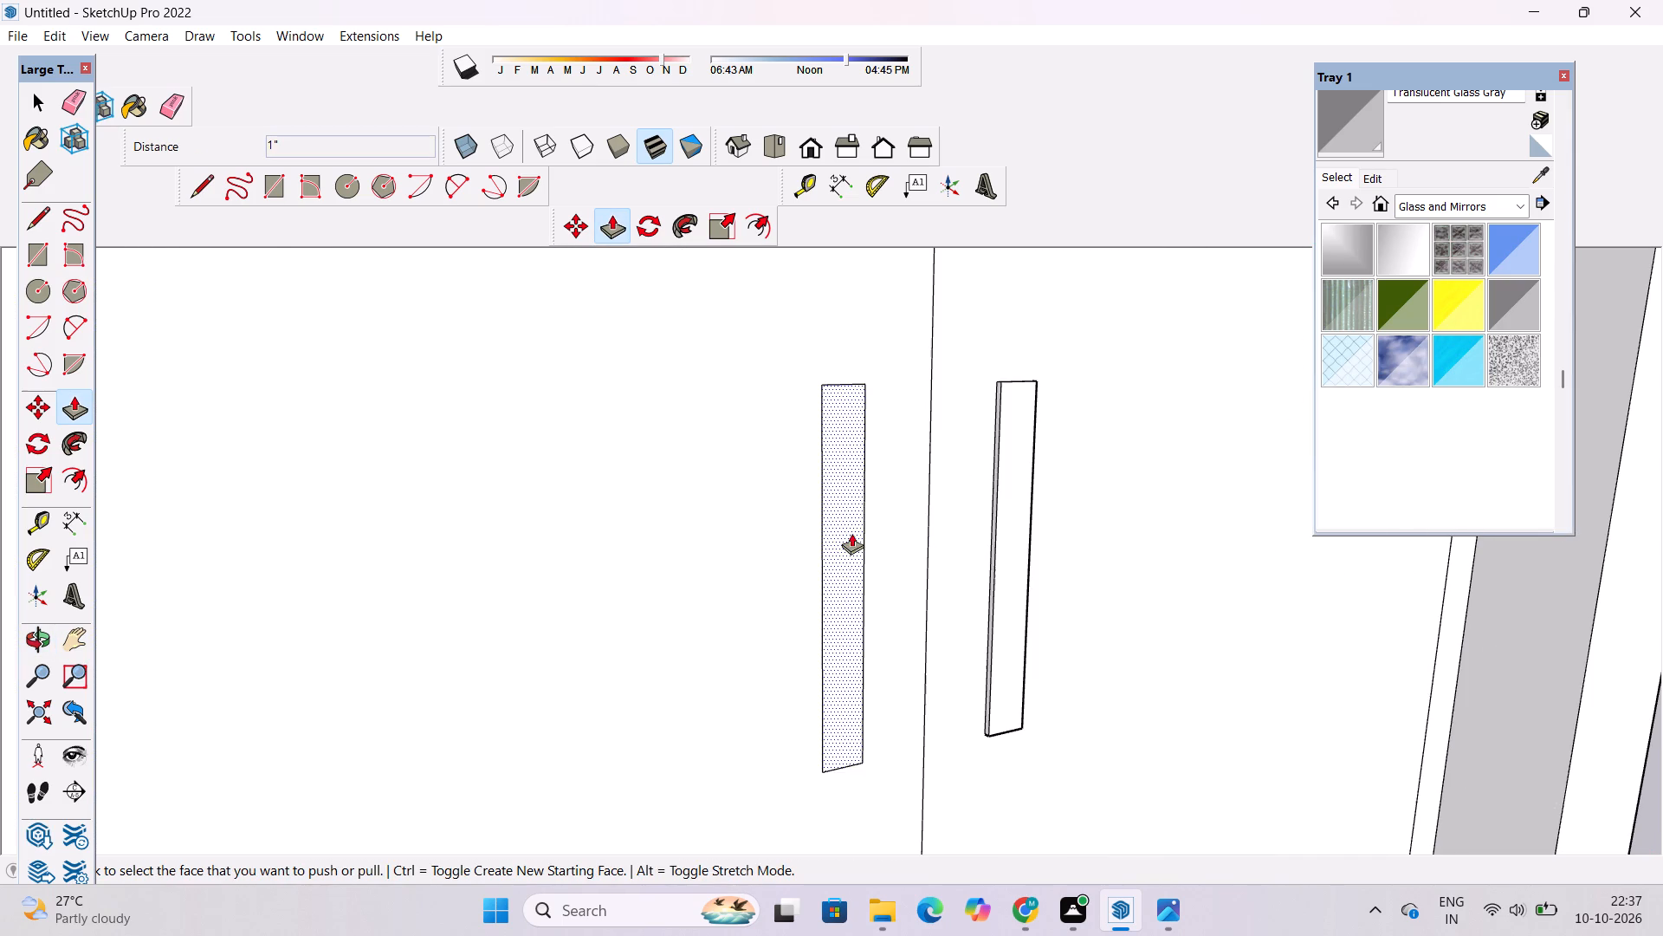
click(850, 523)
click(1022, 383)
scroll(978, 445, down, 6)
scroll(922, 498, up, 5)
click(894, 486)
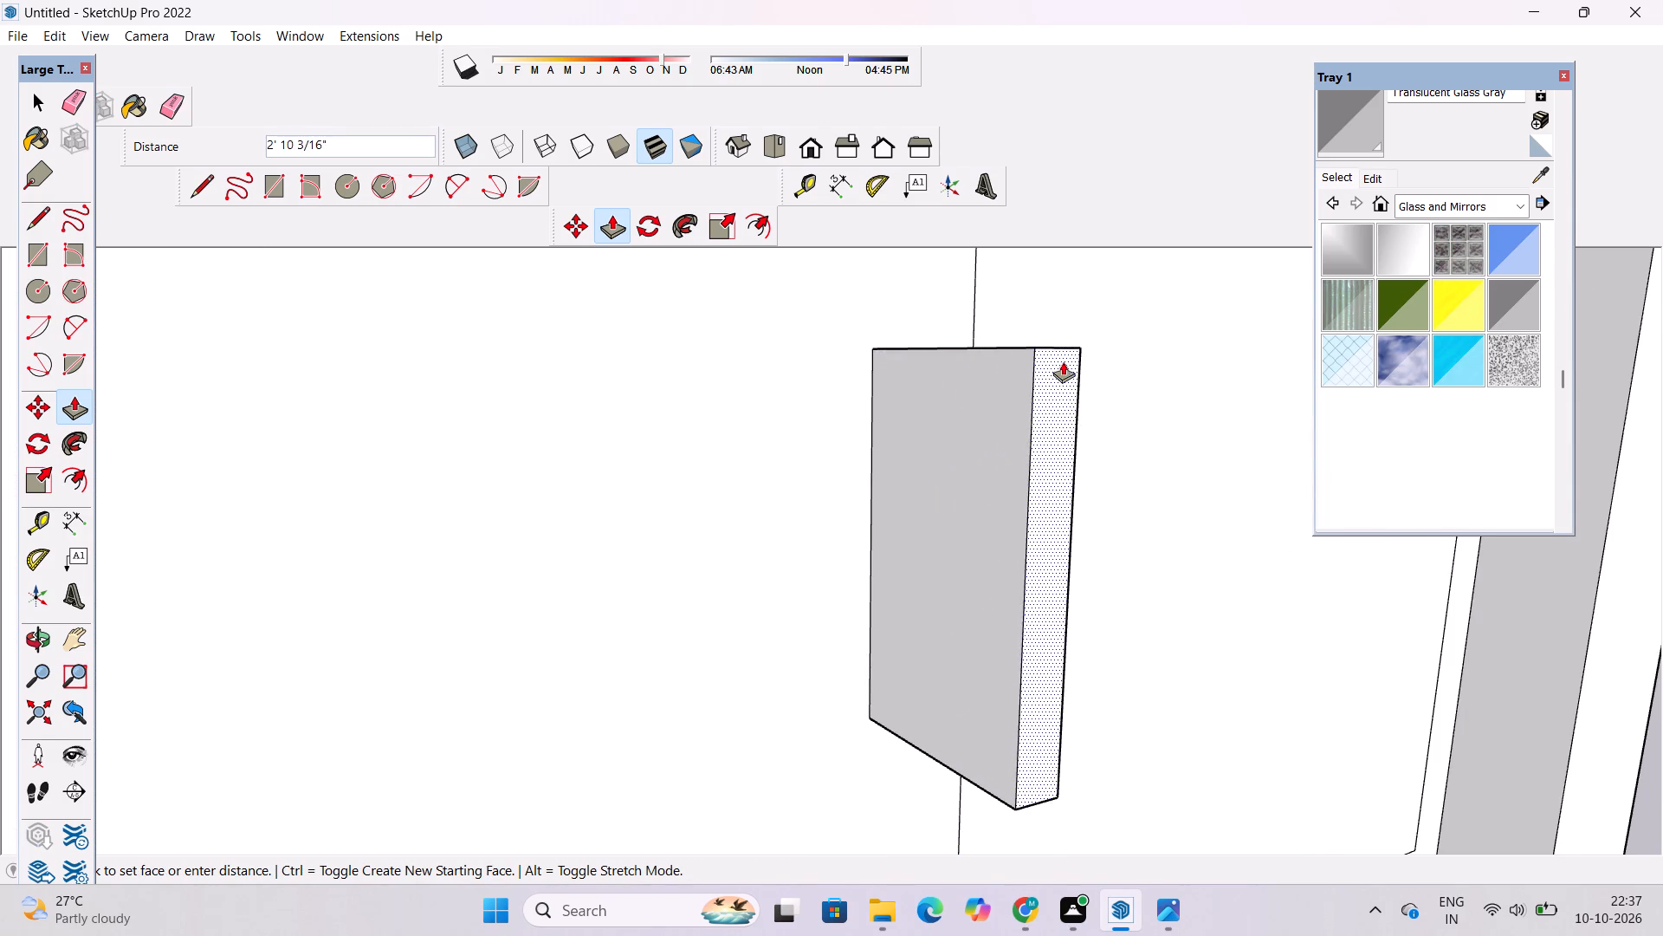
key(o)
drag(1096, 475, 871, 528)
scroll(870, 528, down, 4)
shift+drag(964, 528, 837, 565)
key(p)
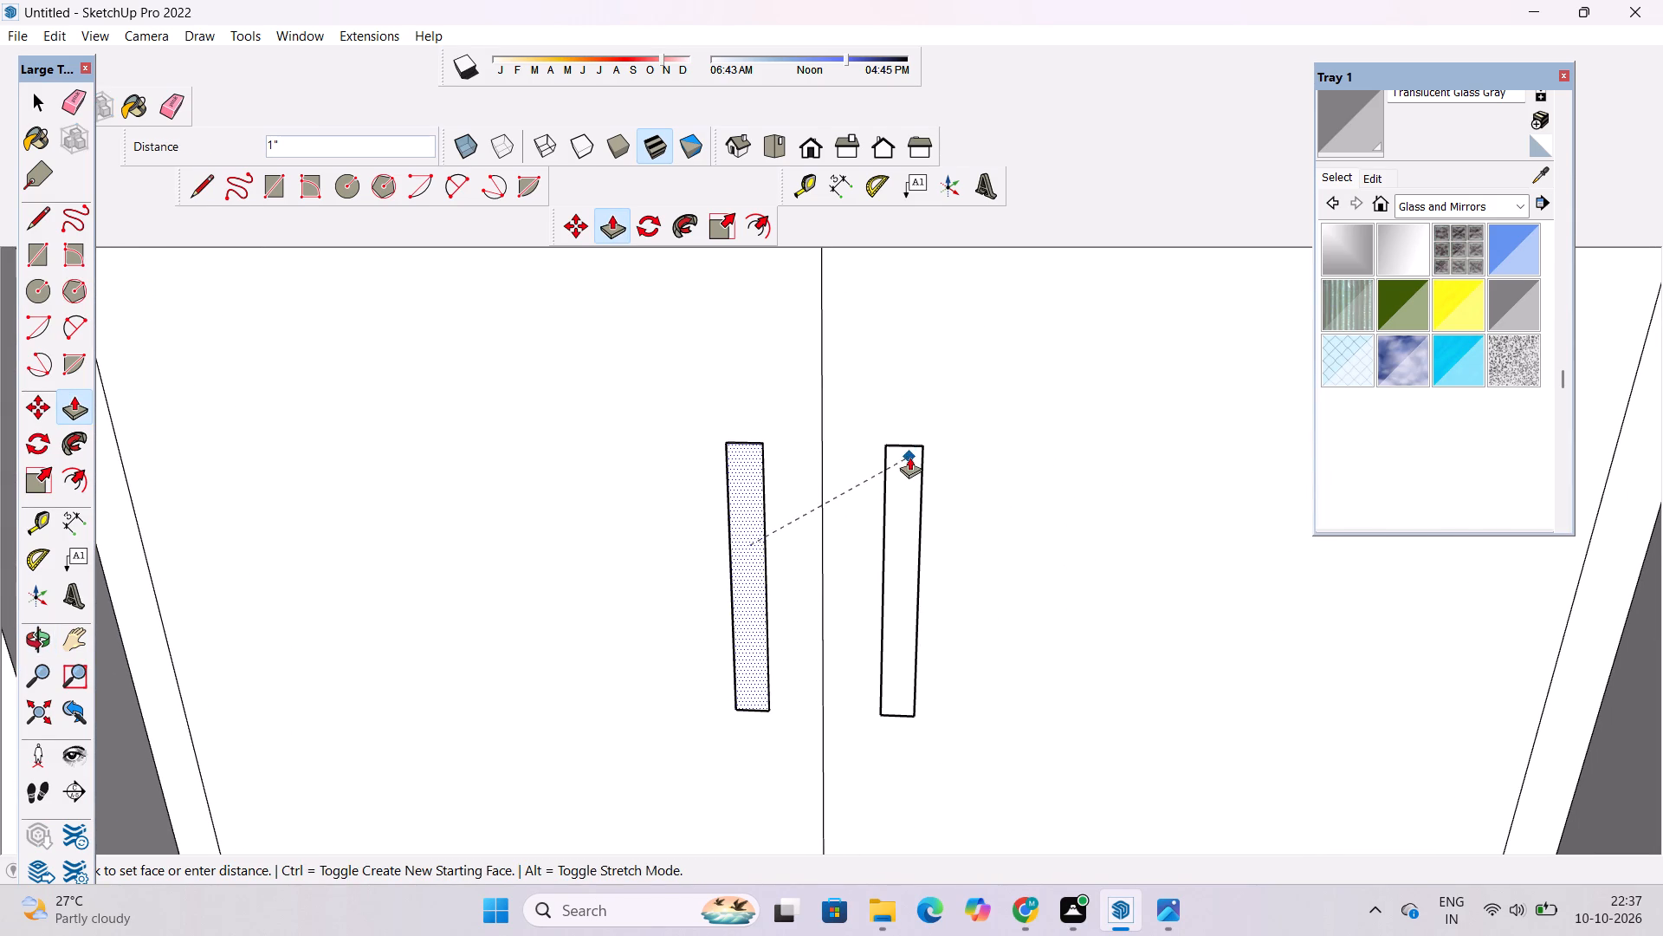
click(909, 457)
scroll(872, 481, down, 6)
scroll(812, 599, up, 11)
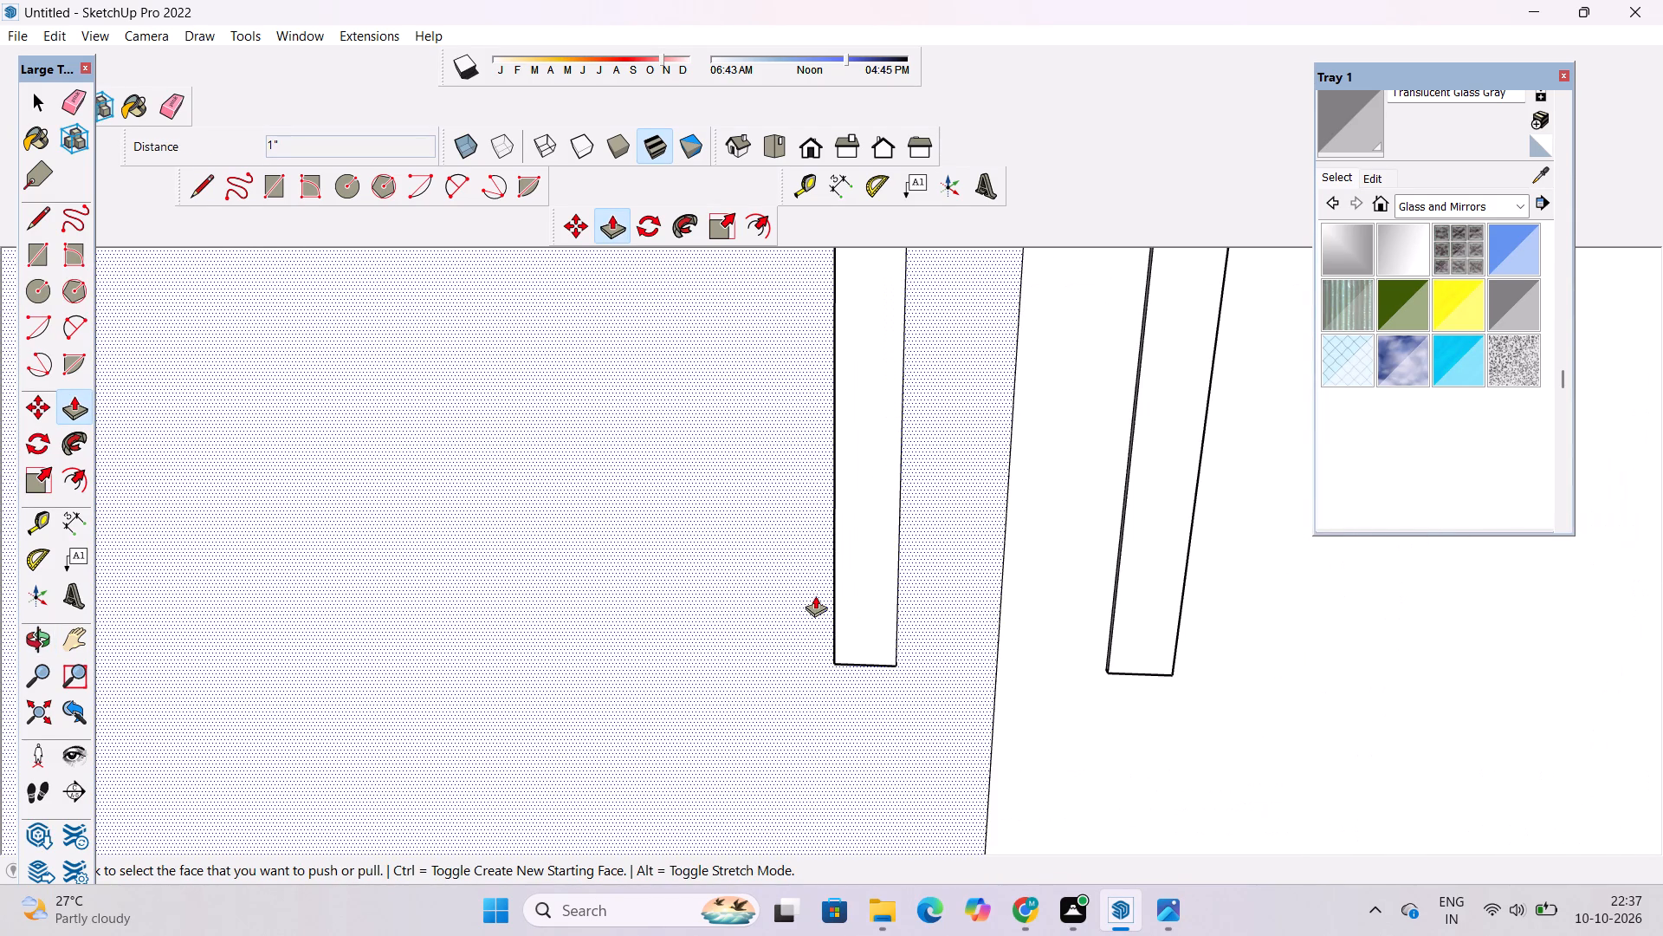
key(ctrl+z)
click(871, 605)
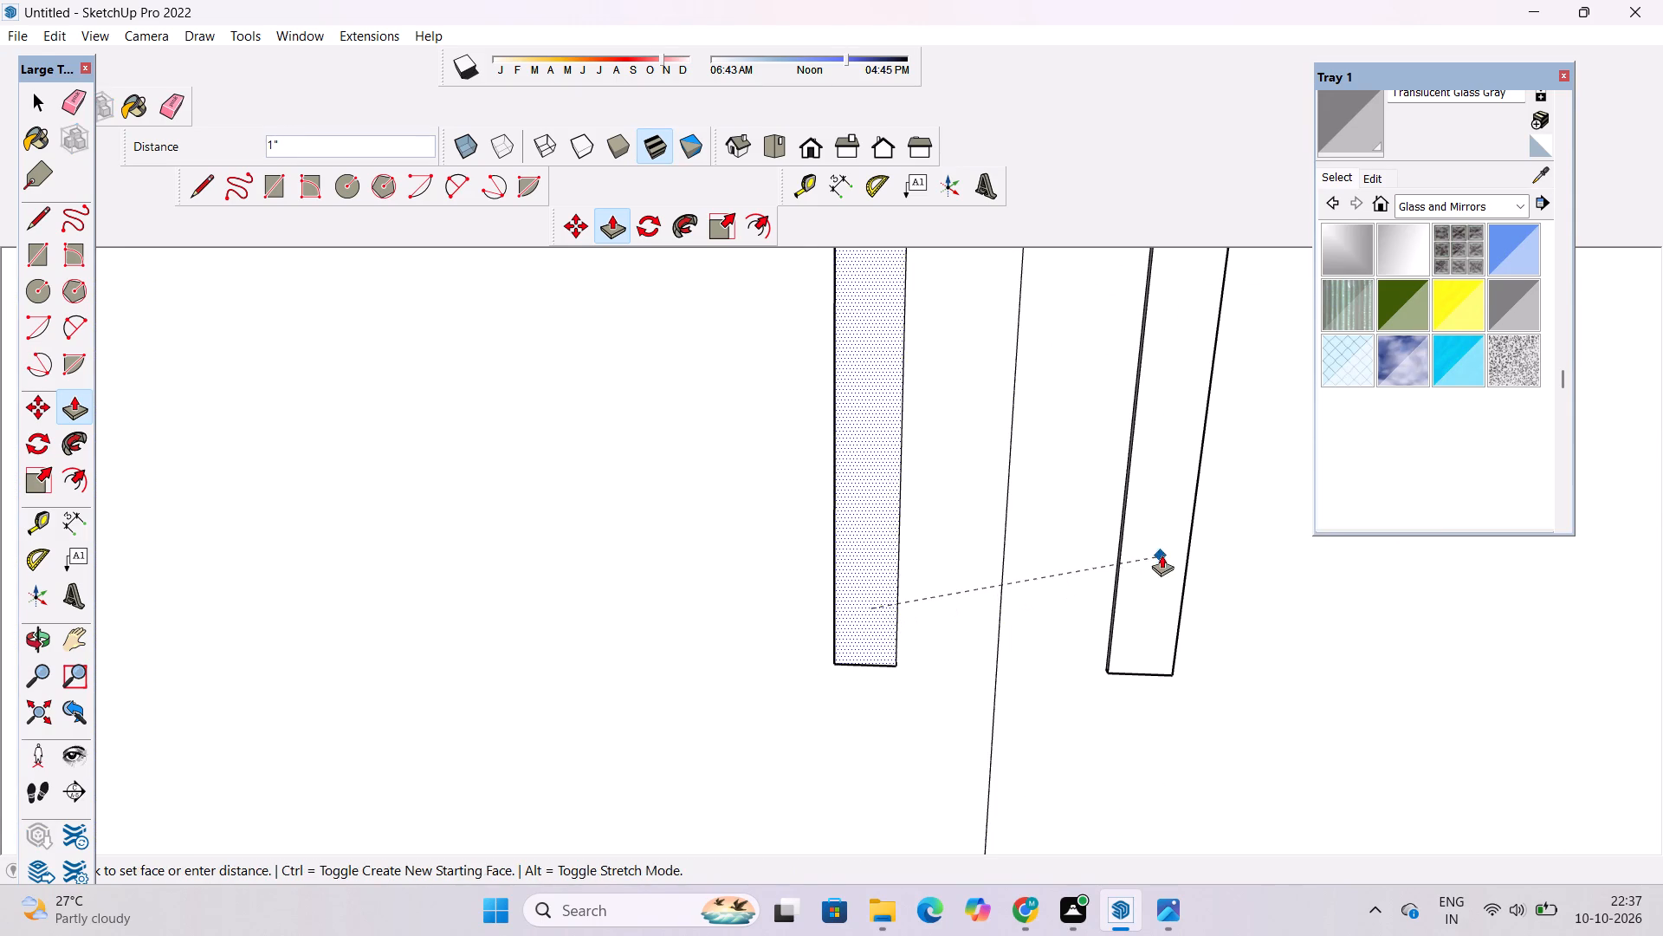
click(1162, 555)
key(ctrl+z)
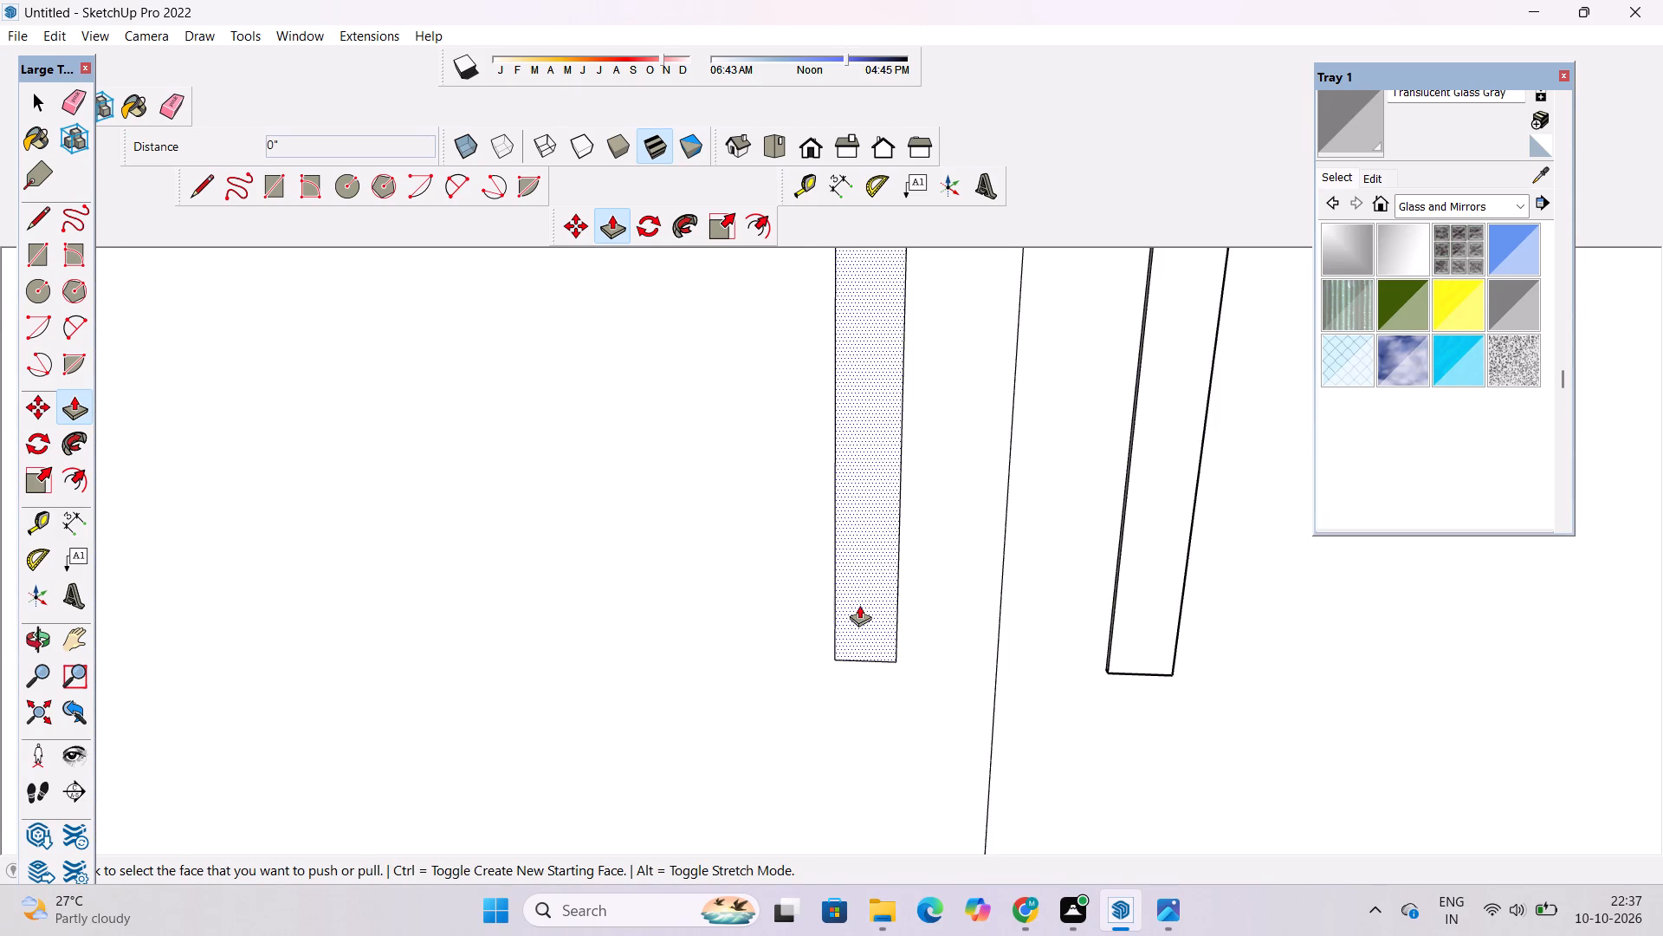
Push/Pull the handle on the right opening's left door leaf outward 1", matching the face of the neighbouring handle.
key(o)
drag(879, 628, 1149, 618)
shift+drag(919, 635, 878, 688)
shift+drag(878, 688, 942, 710)
key(p)
click(909, 697)
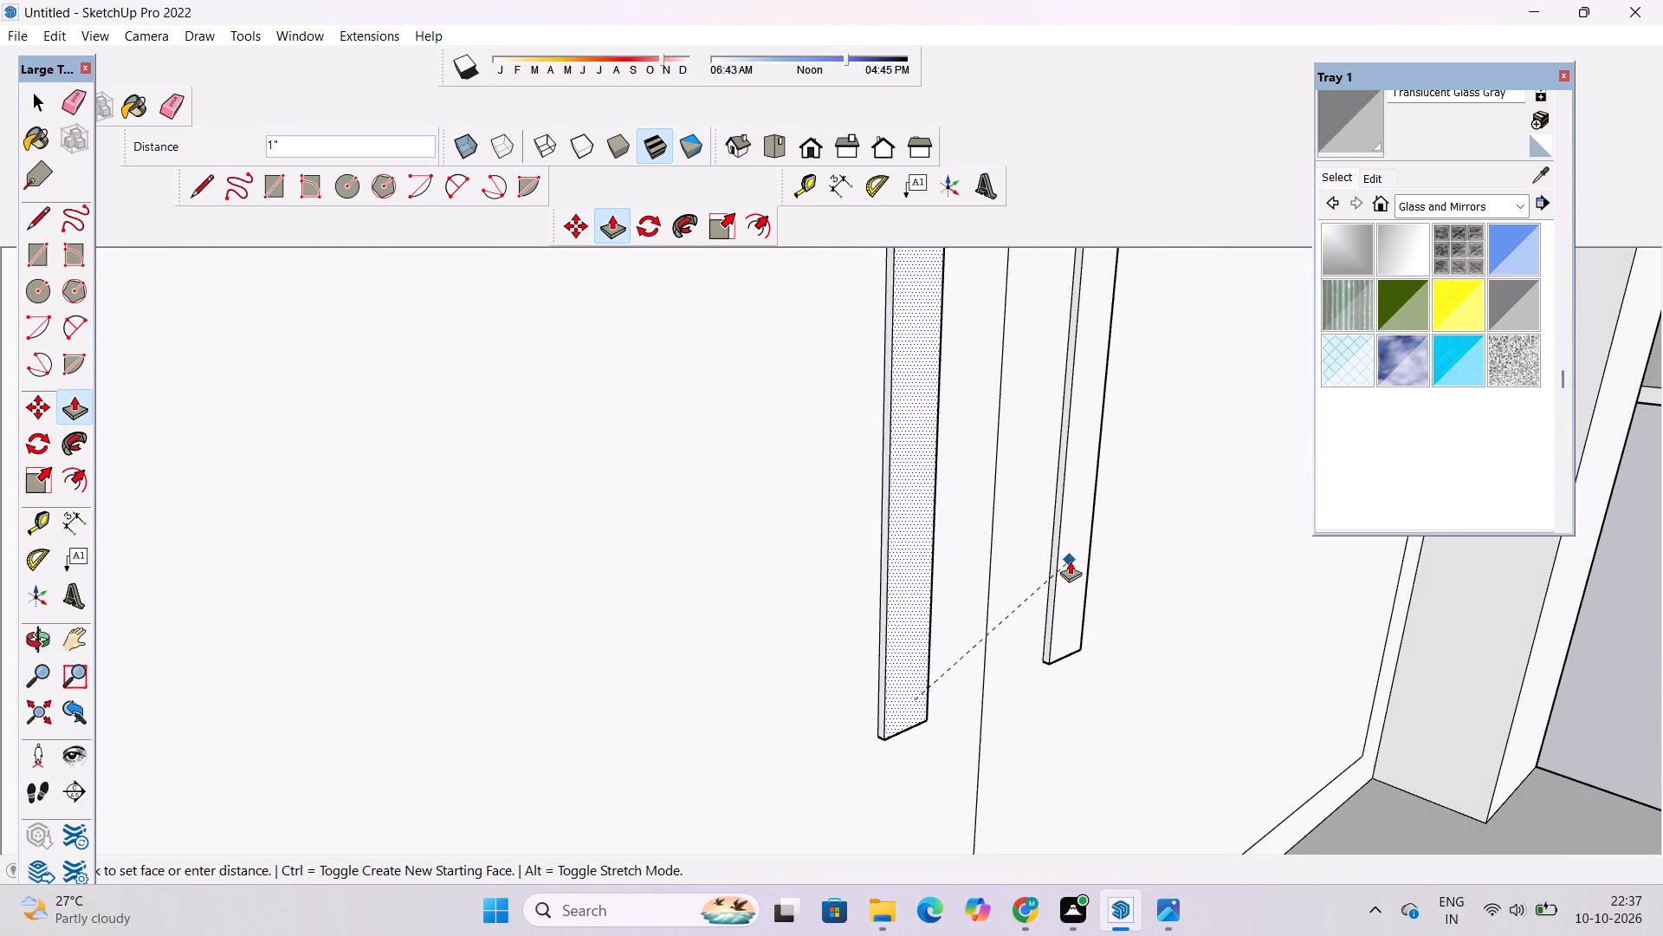
click(1072, 554)
Push/Pull the handle on the left opening's right door leaf outward 1".
scroll(1075, 582, down, 11)
key(o)
drag(1088, 609, 996, 621)
scroll(986, 611, down, 7)
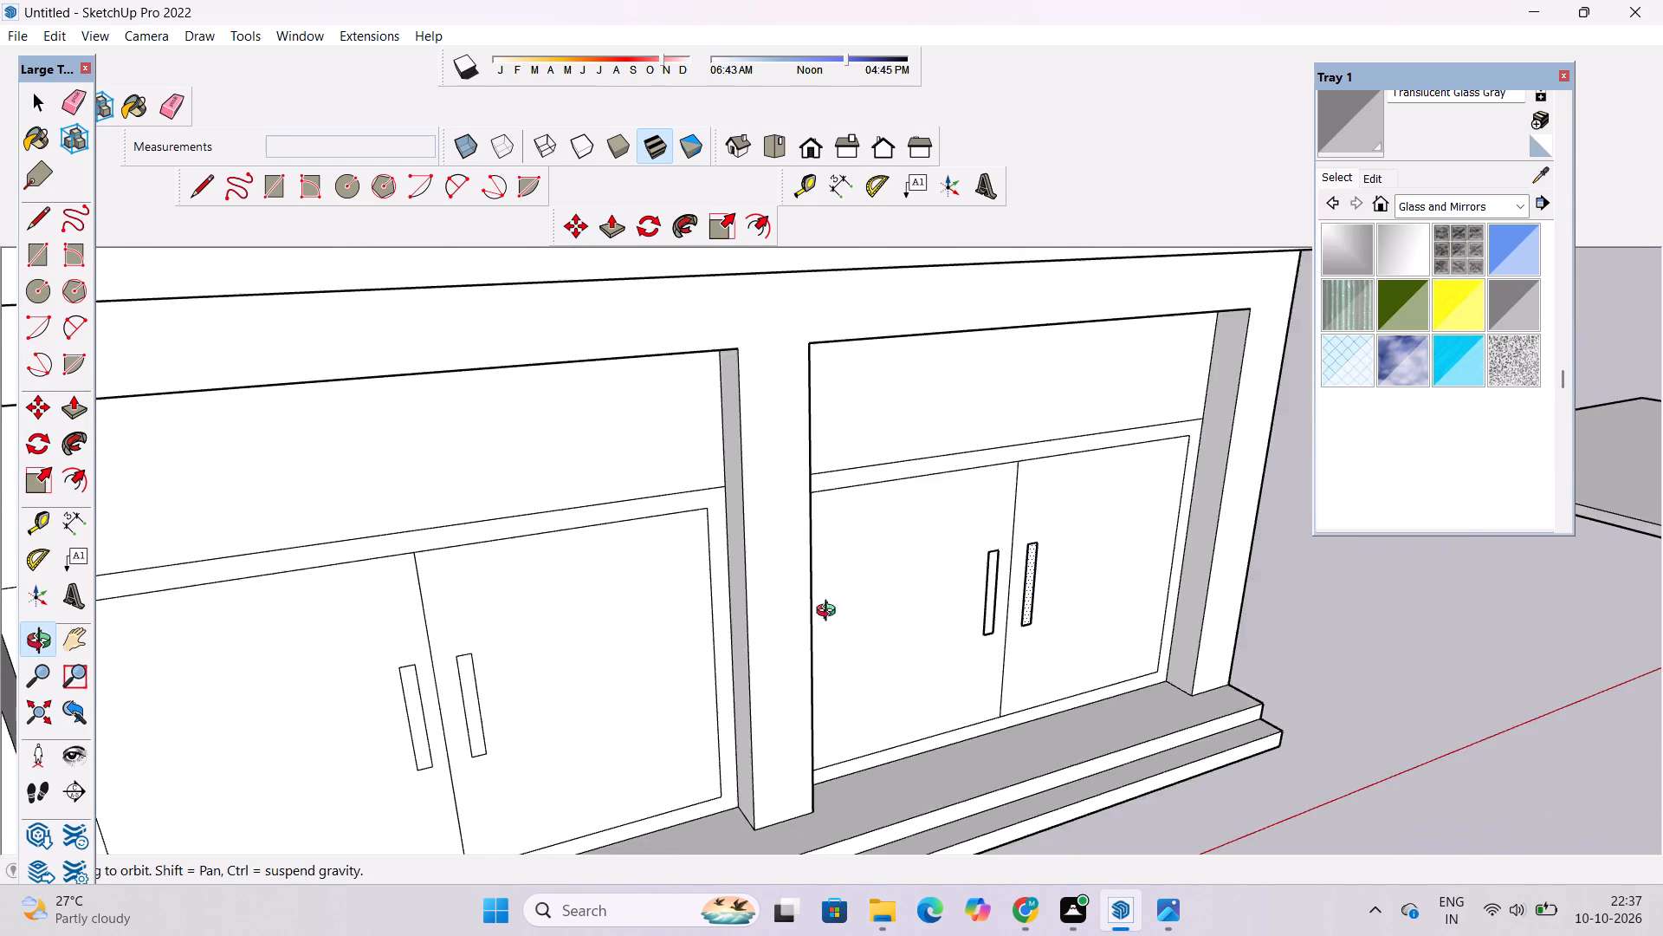
shift+drag(764, 626, 969, 594)
scroll(969, 594, down, 6)
drag(942, 662, 887, 606)
scroll(886, 603, up, 2)
drag(886, 603, 827, 603)
scroll(804, 599, down, 2)
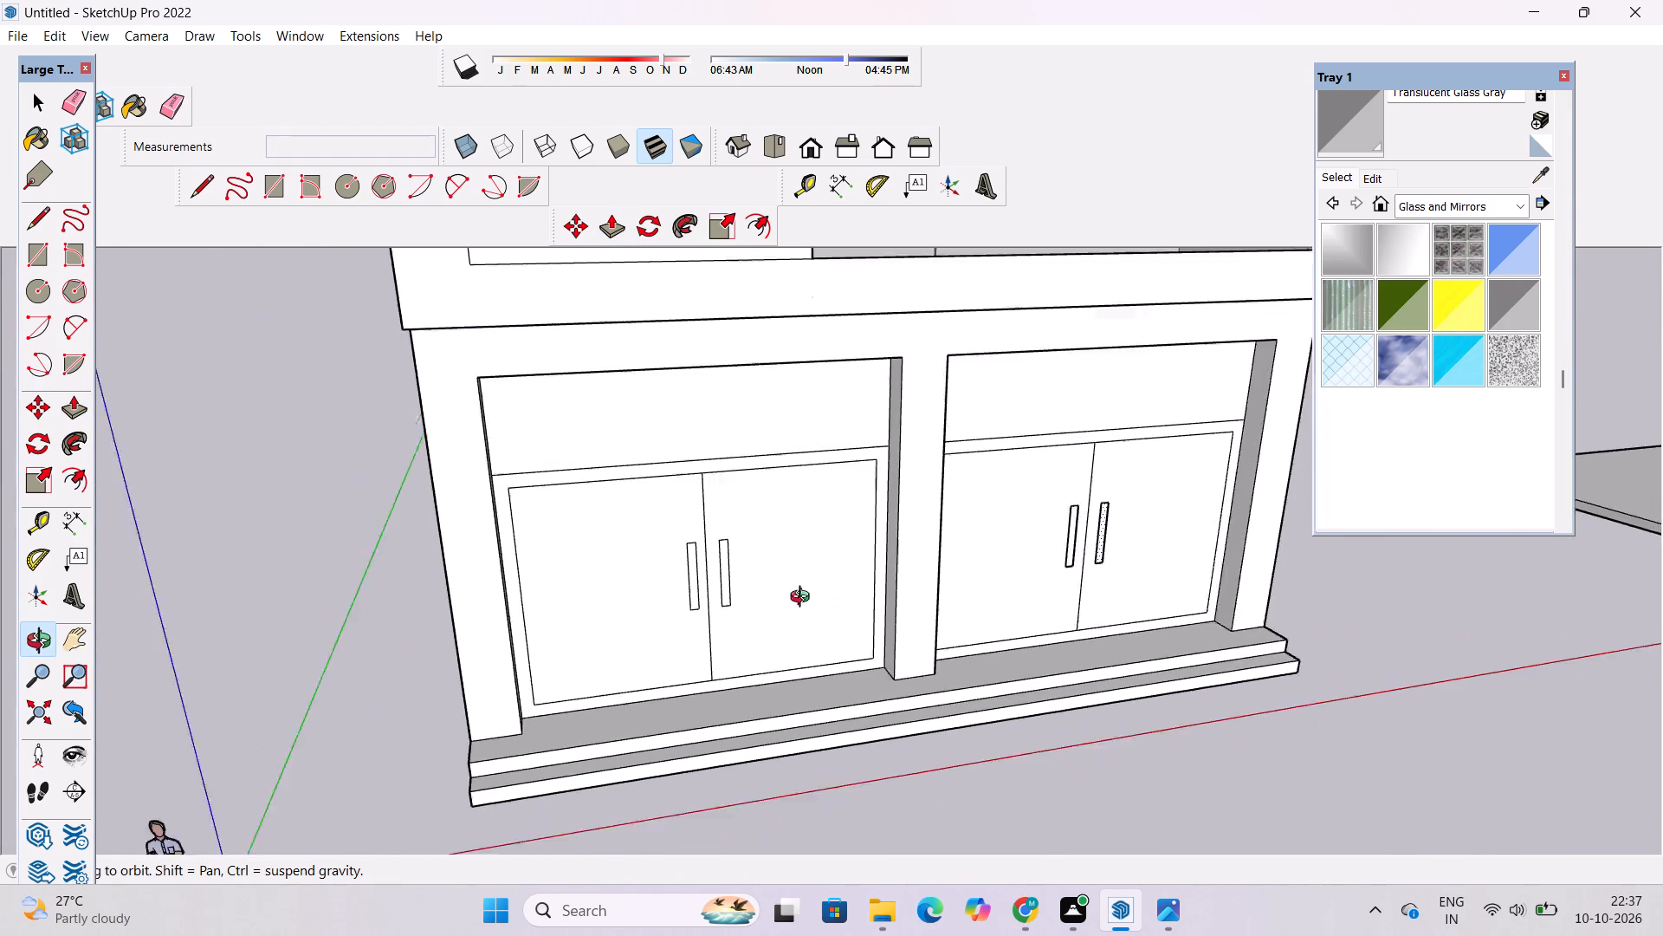
scroll(804, 599, down, 2)
drag(780, 624, 885, 548)
scroll(773, 601, up, 4)
shift+drag(773, 601, 788, 645)
key(p)
scroll(765, 652, up, 4)
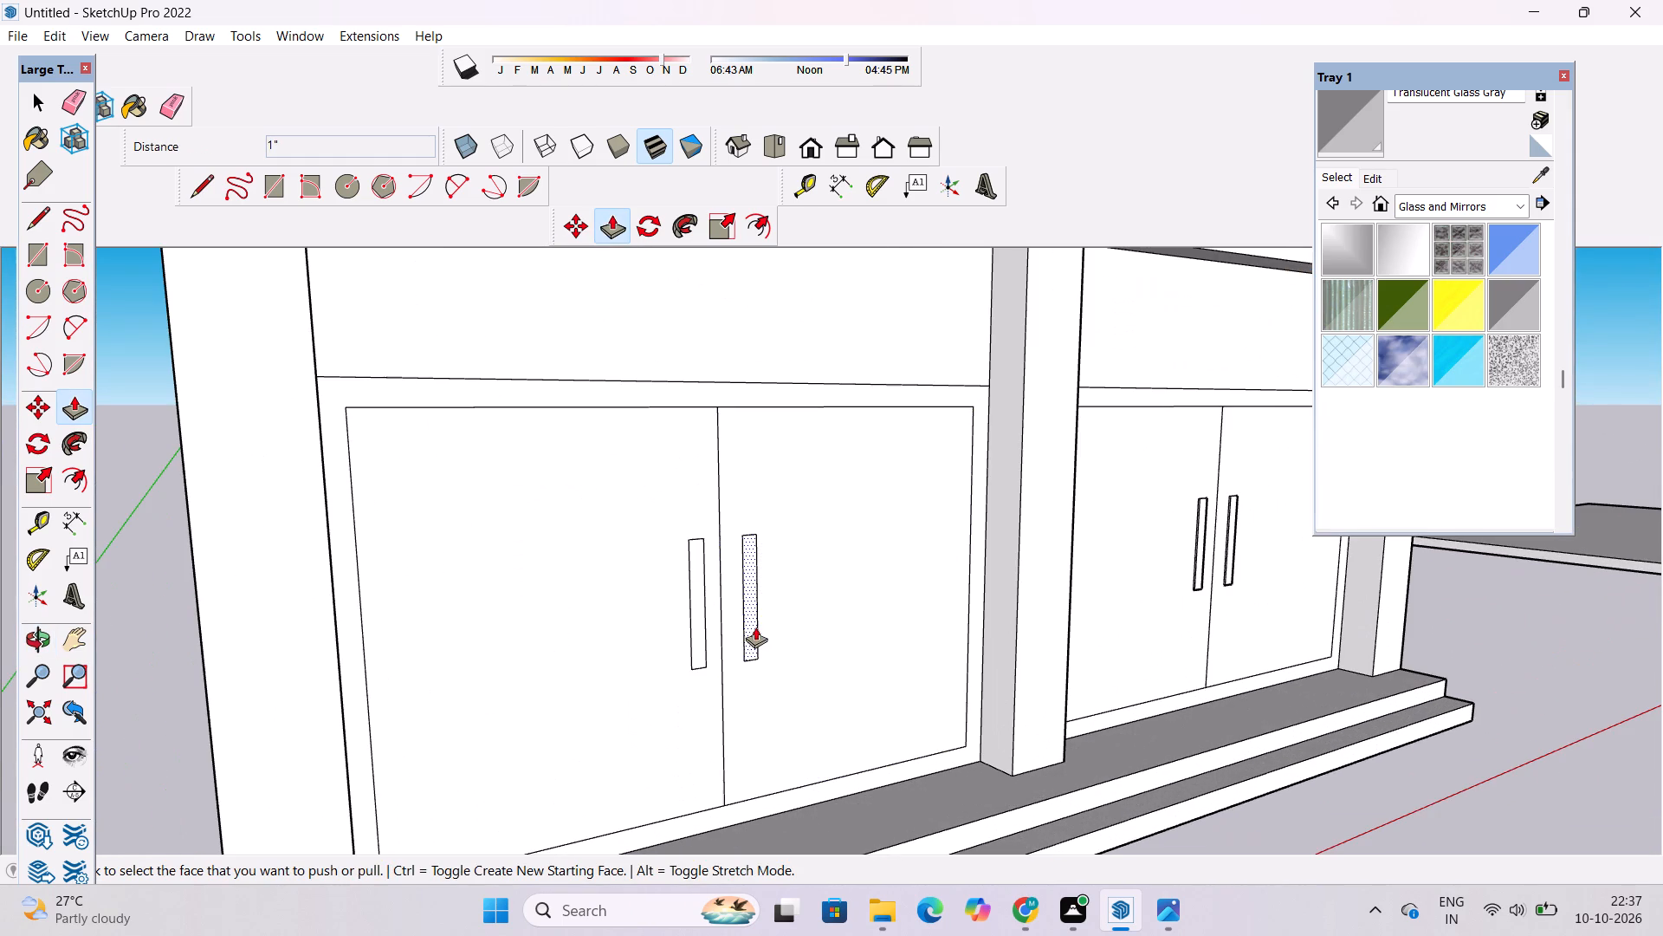
click(755, 626)
text(1"')
key(Return)
key(ctrl+z)
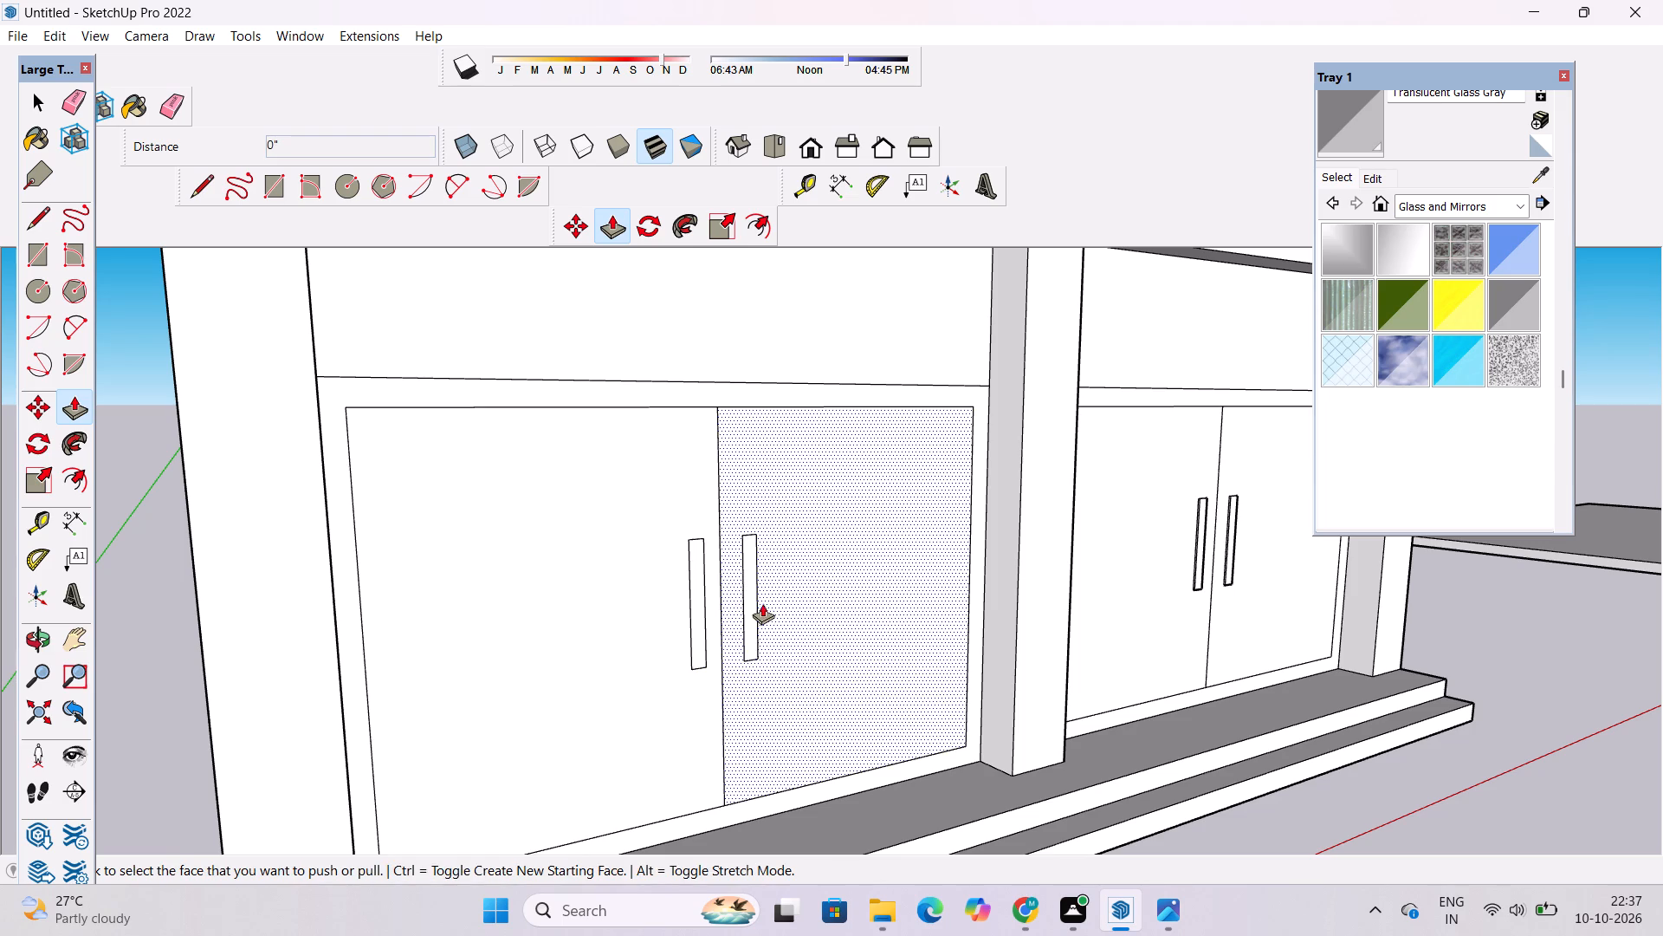
click(747, 587)
text(1")
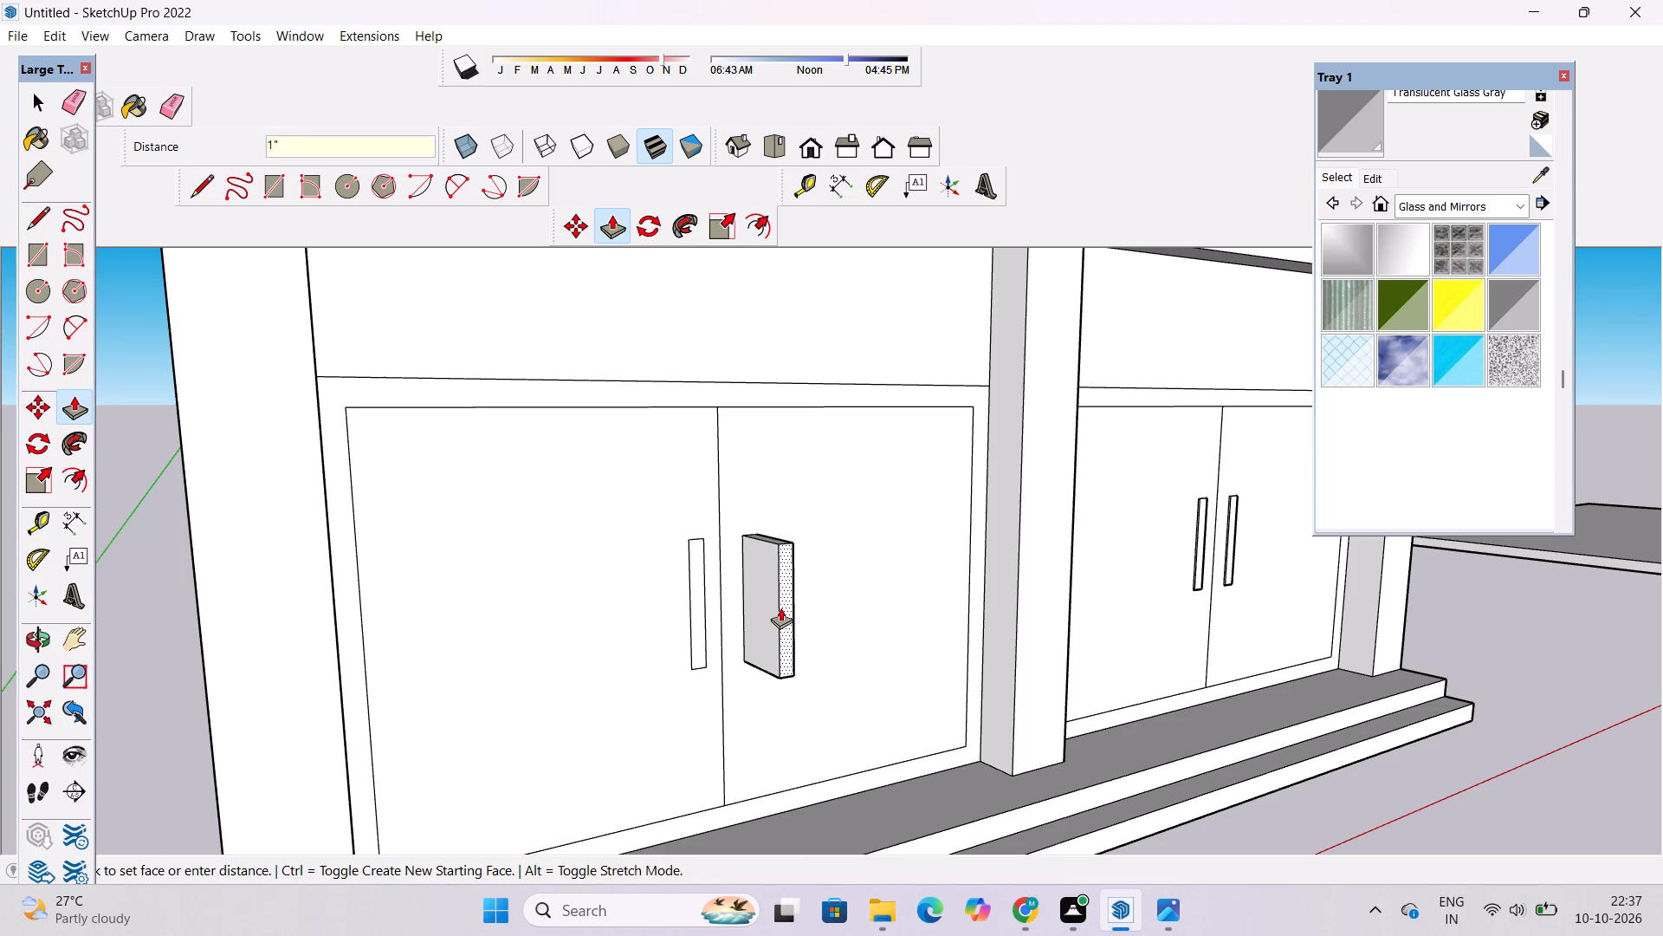
key(Return)
Push/Pull the handle on the left opening's left door leaf outward 1", matching the face of the neighbouring handle.
scroll(689, 634, up, 8)
click(708, 594)
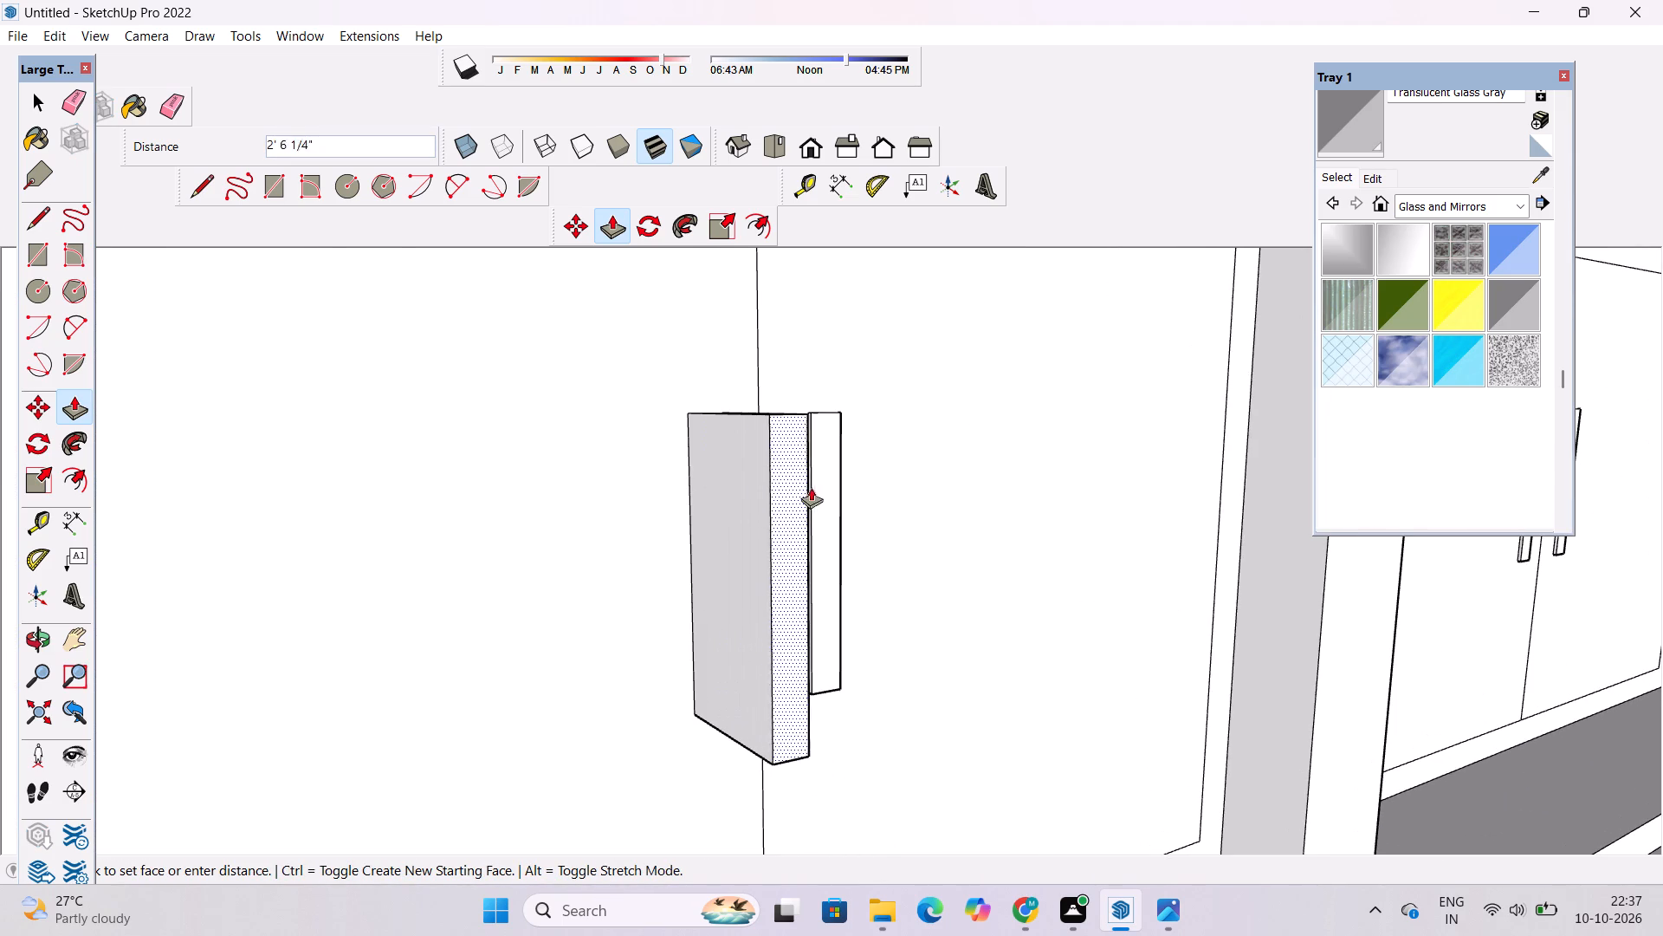
key(o)
drag(873, 533, 755, 550)
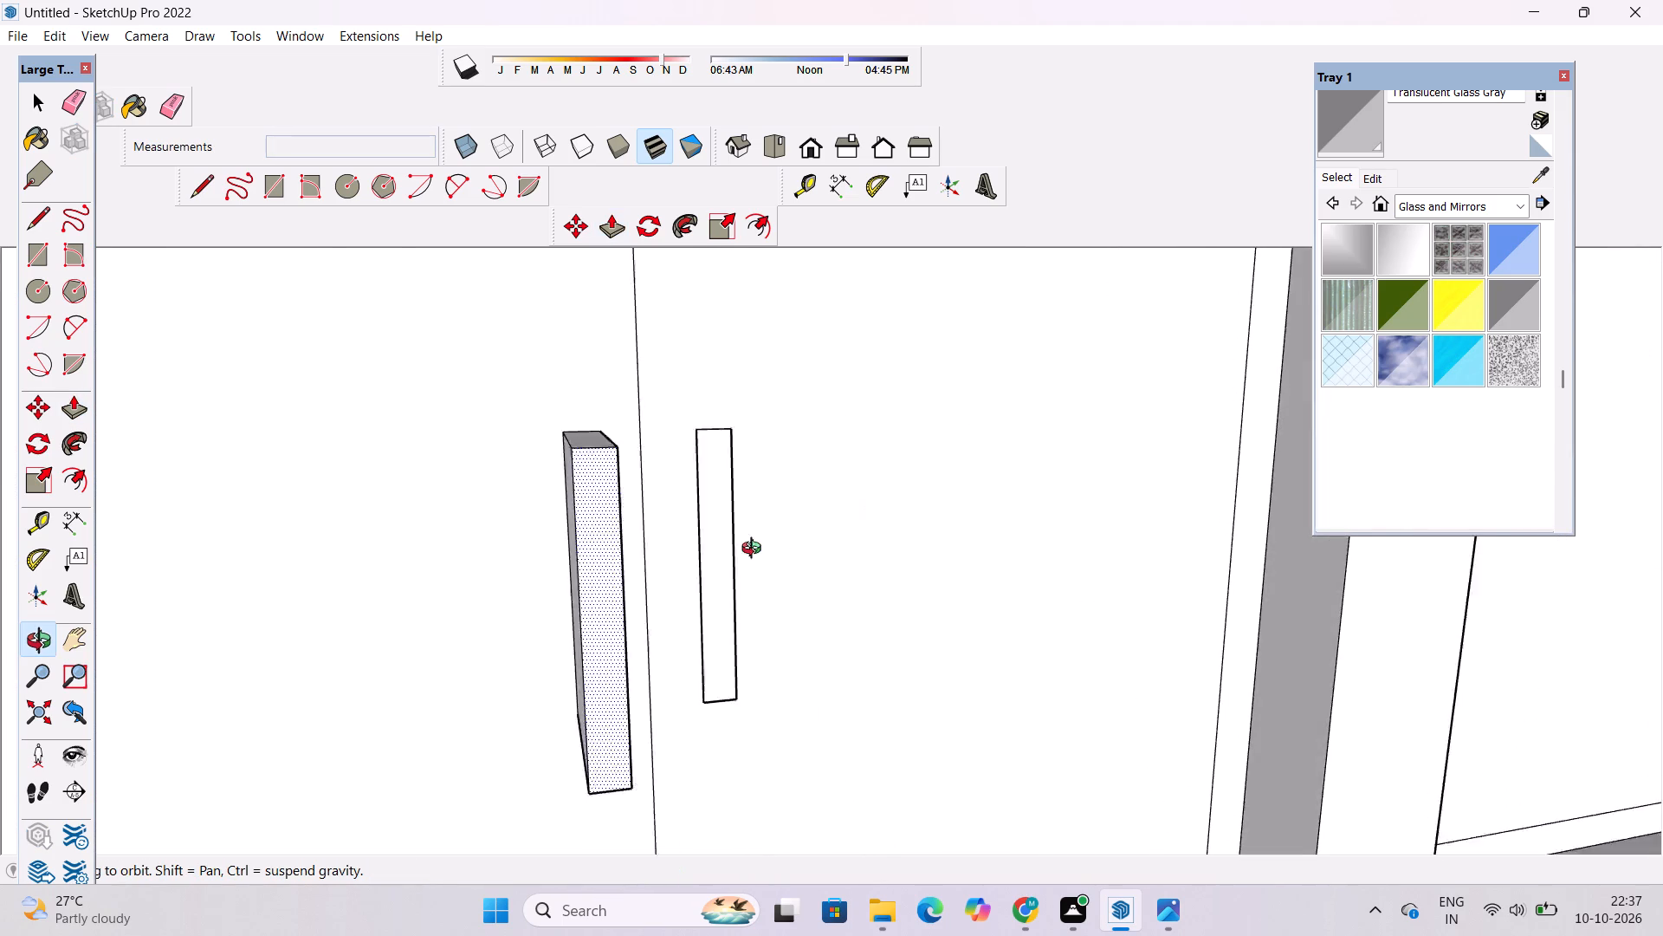
drag(755, 550, 709, 551)
drag(706, 553, 718, 631)
key(p)
scroll(642, 511, up, 3)
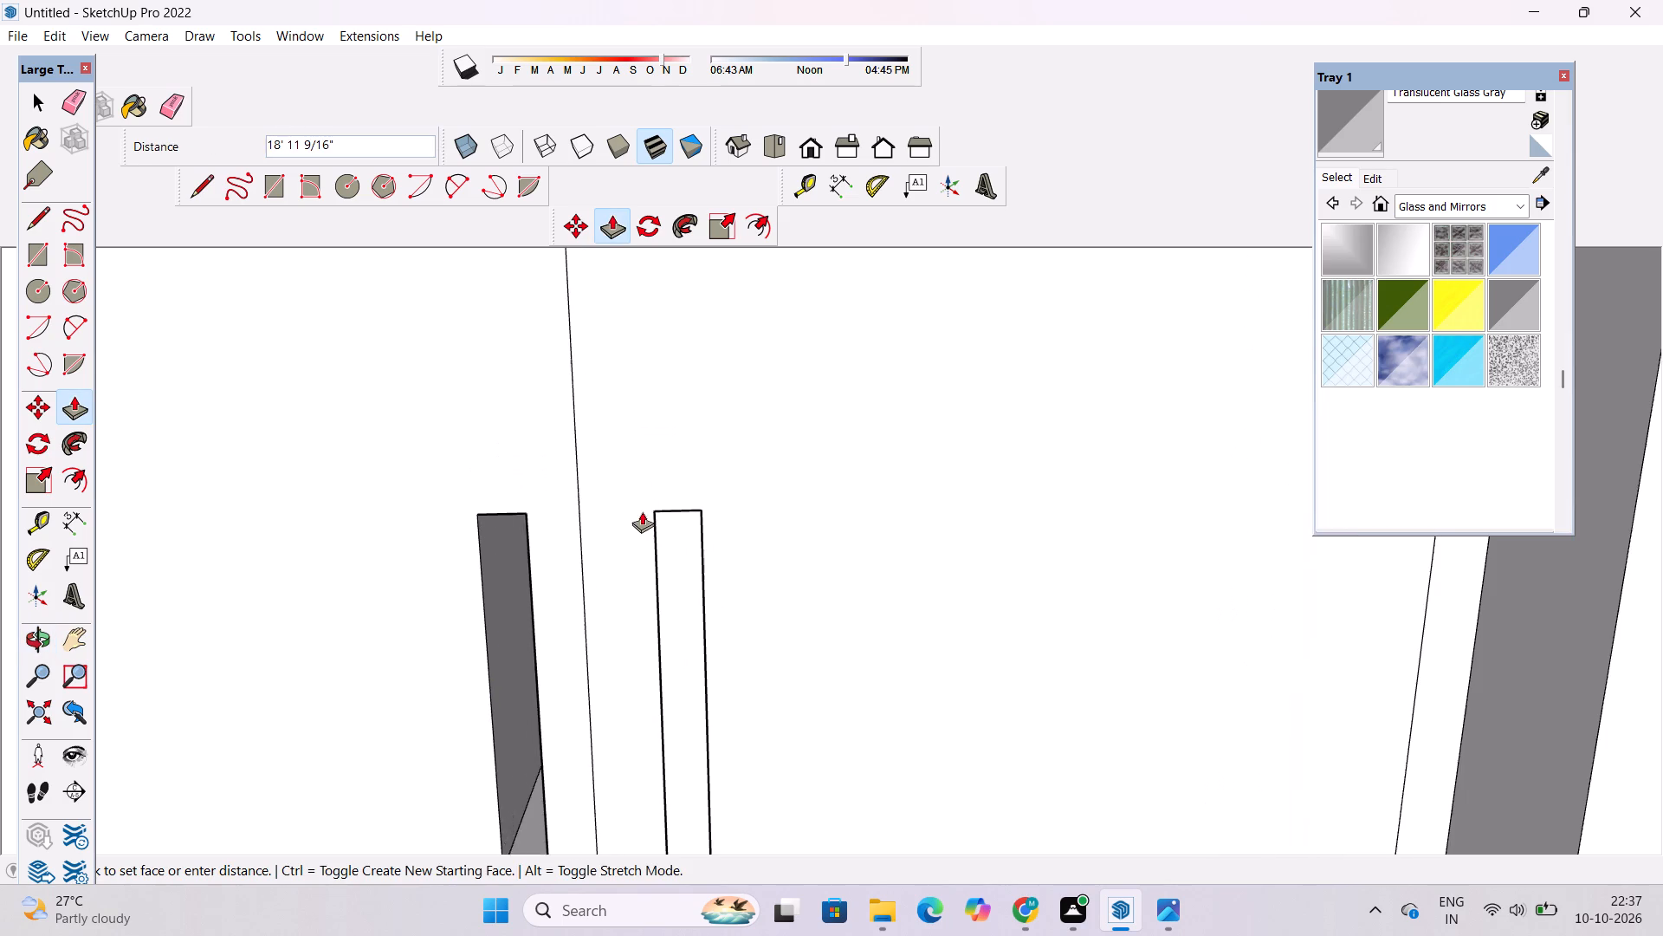
click(685, 571)
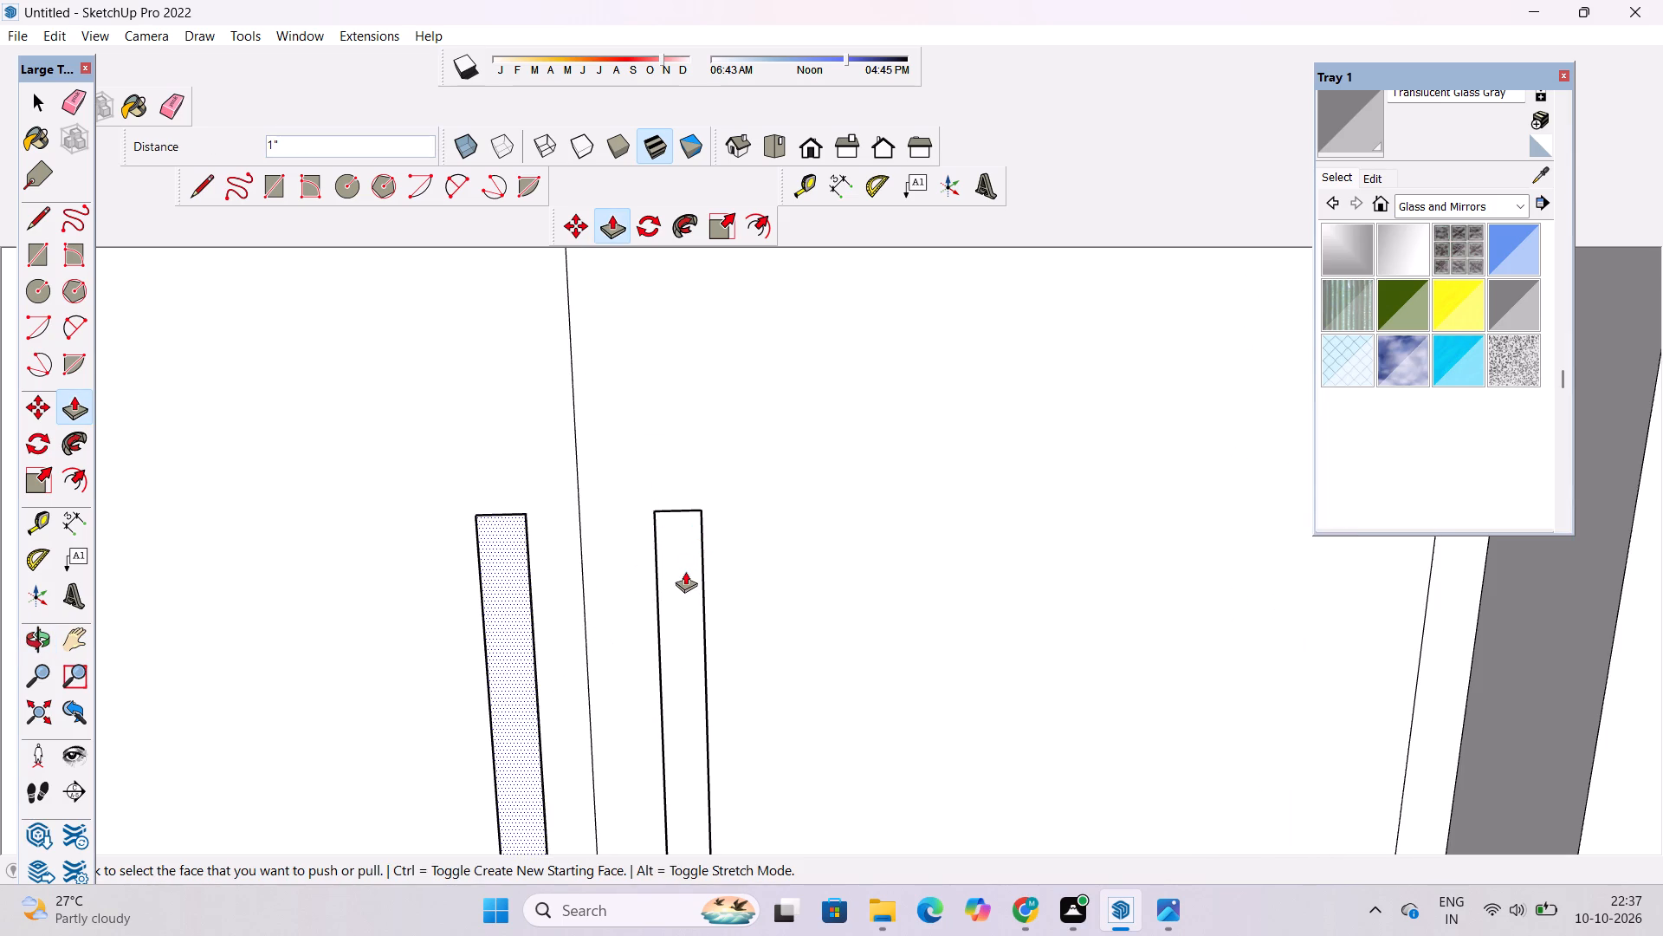
Examine both ground-floor double doors with their raised handles, close up and as part of the whole building front.
key(o)
drag(685, 567, 1064, 613)
scroll(825, 576, down, 6)
drag(1039, 593, 679, 613)
scroll(659, 531, down, 8)
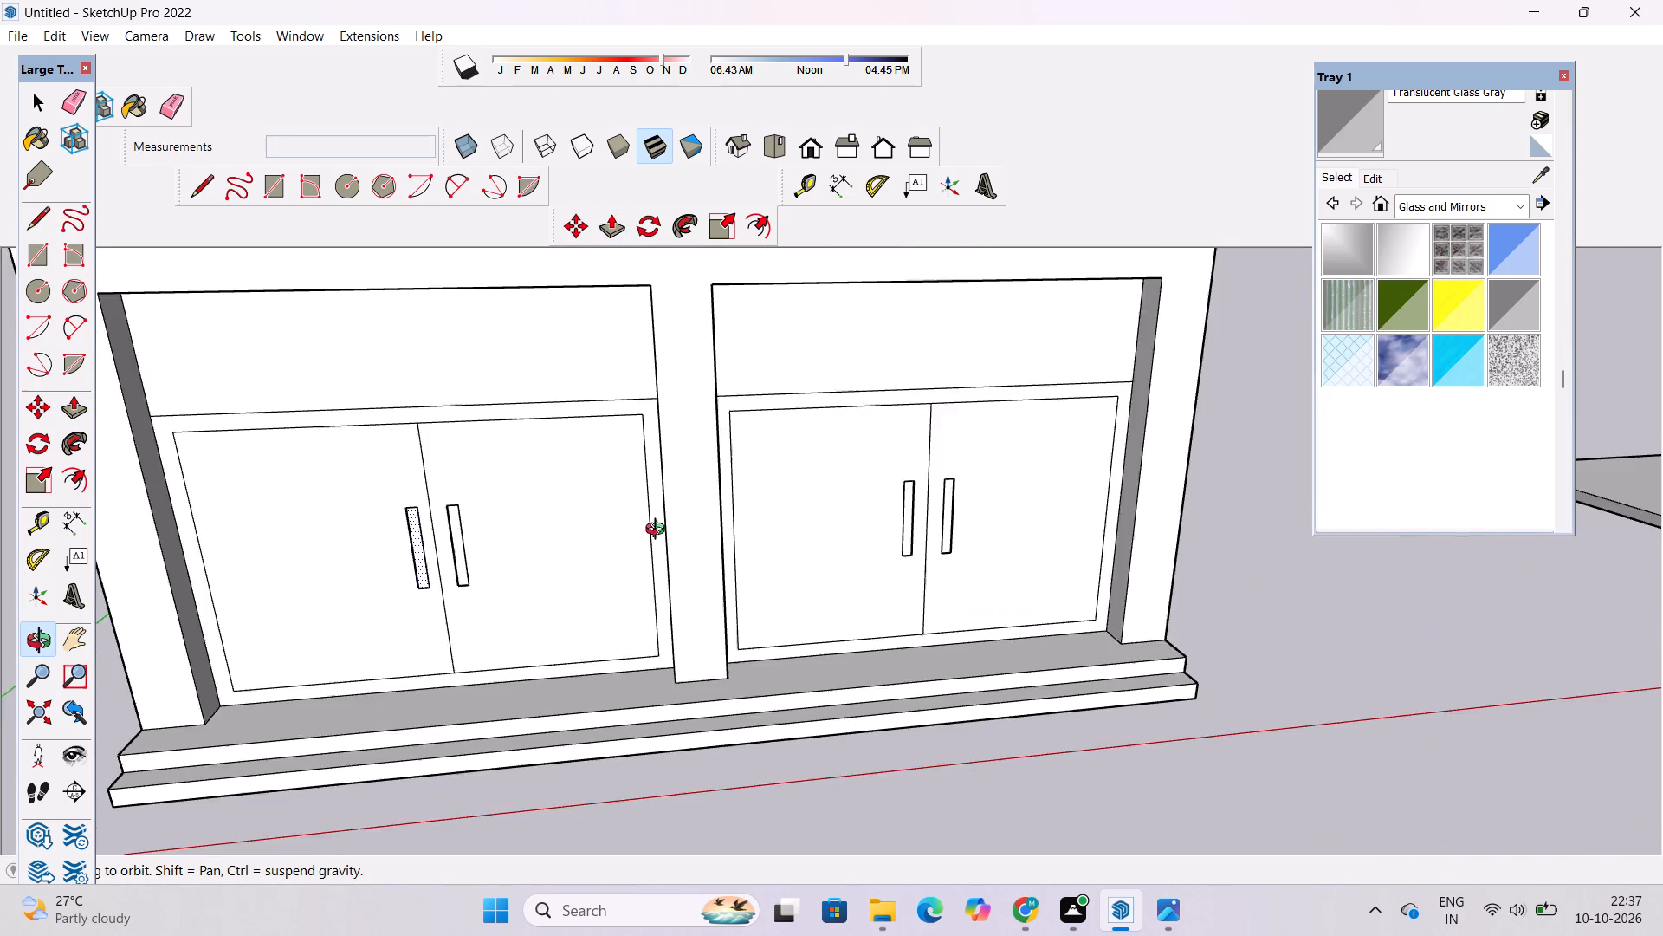
scroll(659, 531, down, 6)
drag(743, 638, 754, 583)
scroll(755, 565, down, 6)
shift+drag(755, 565, 817, 626)
scroll(819, 614, up, 4)
shift+click(870, 611)
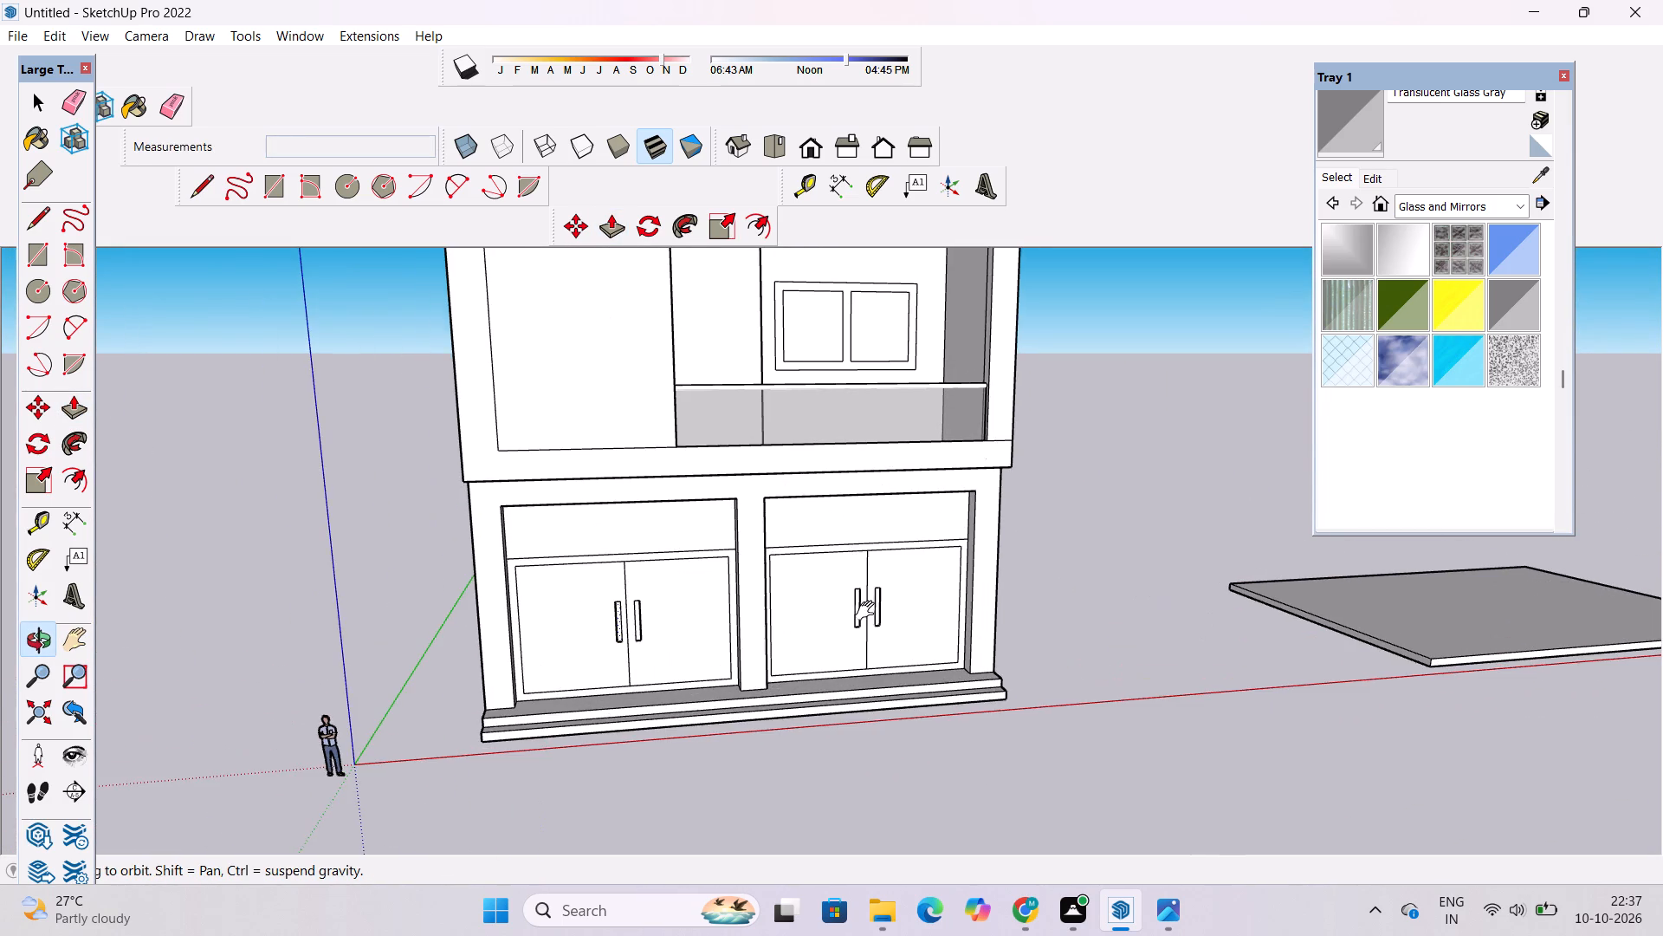
scroll(882, 602, down, 3)
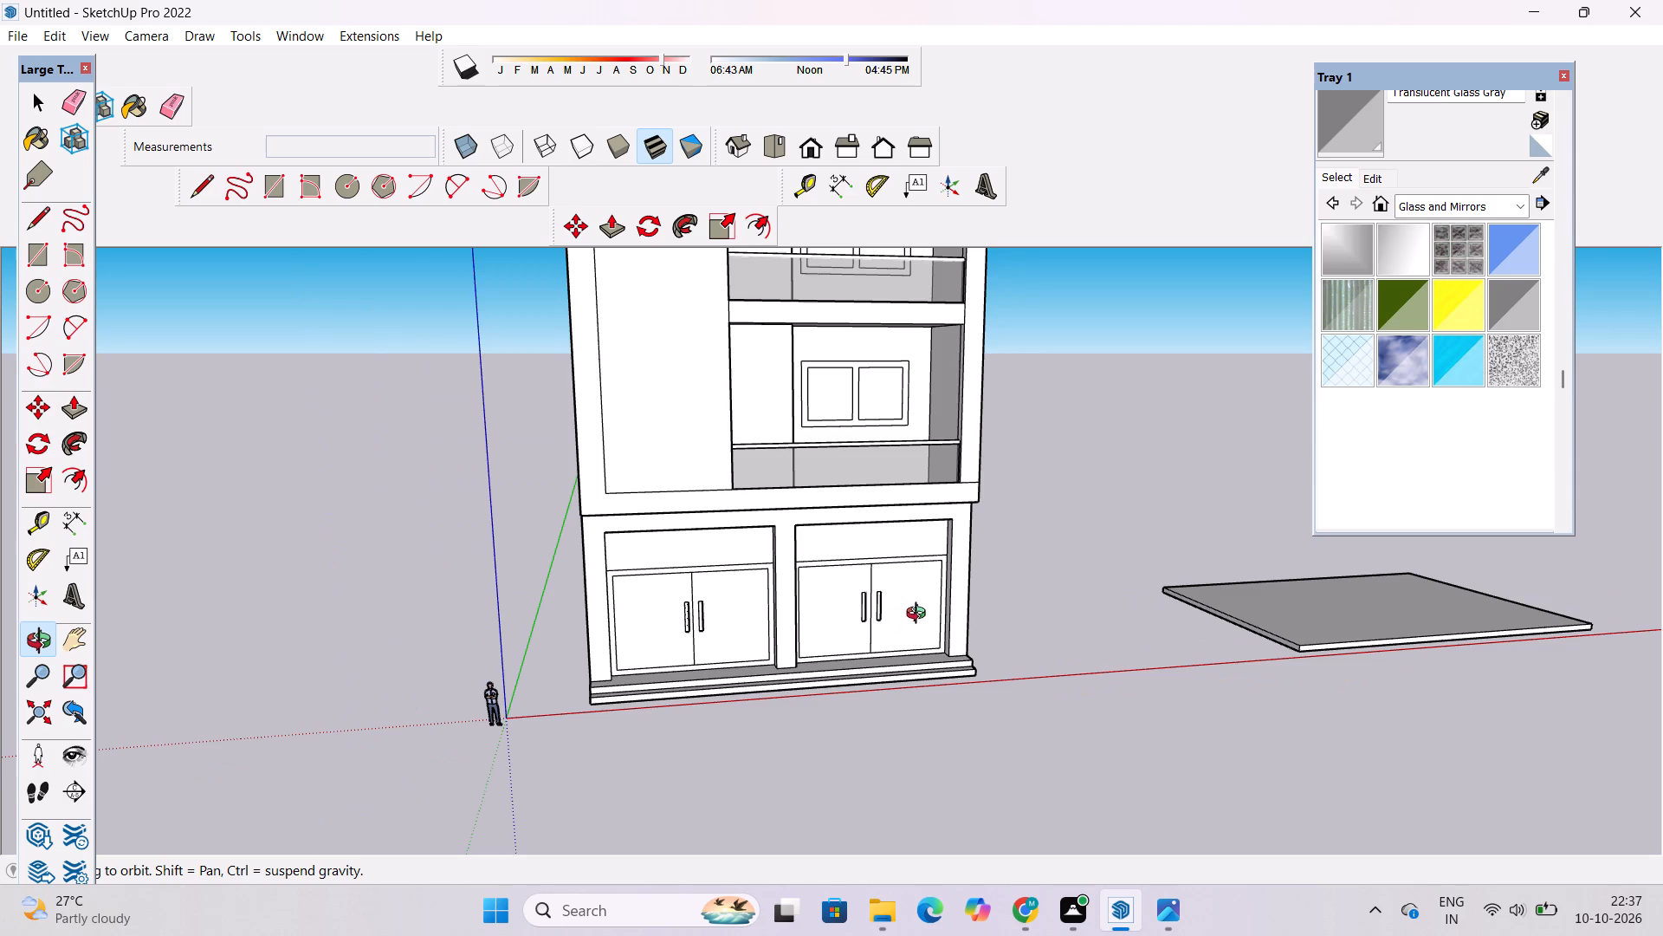
scroll(926, 636, down, 1)
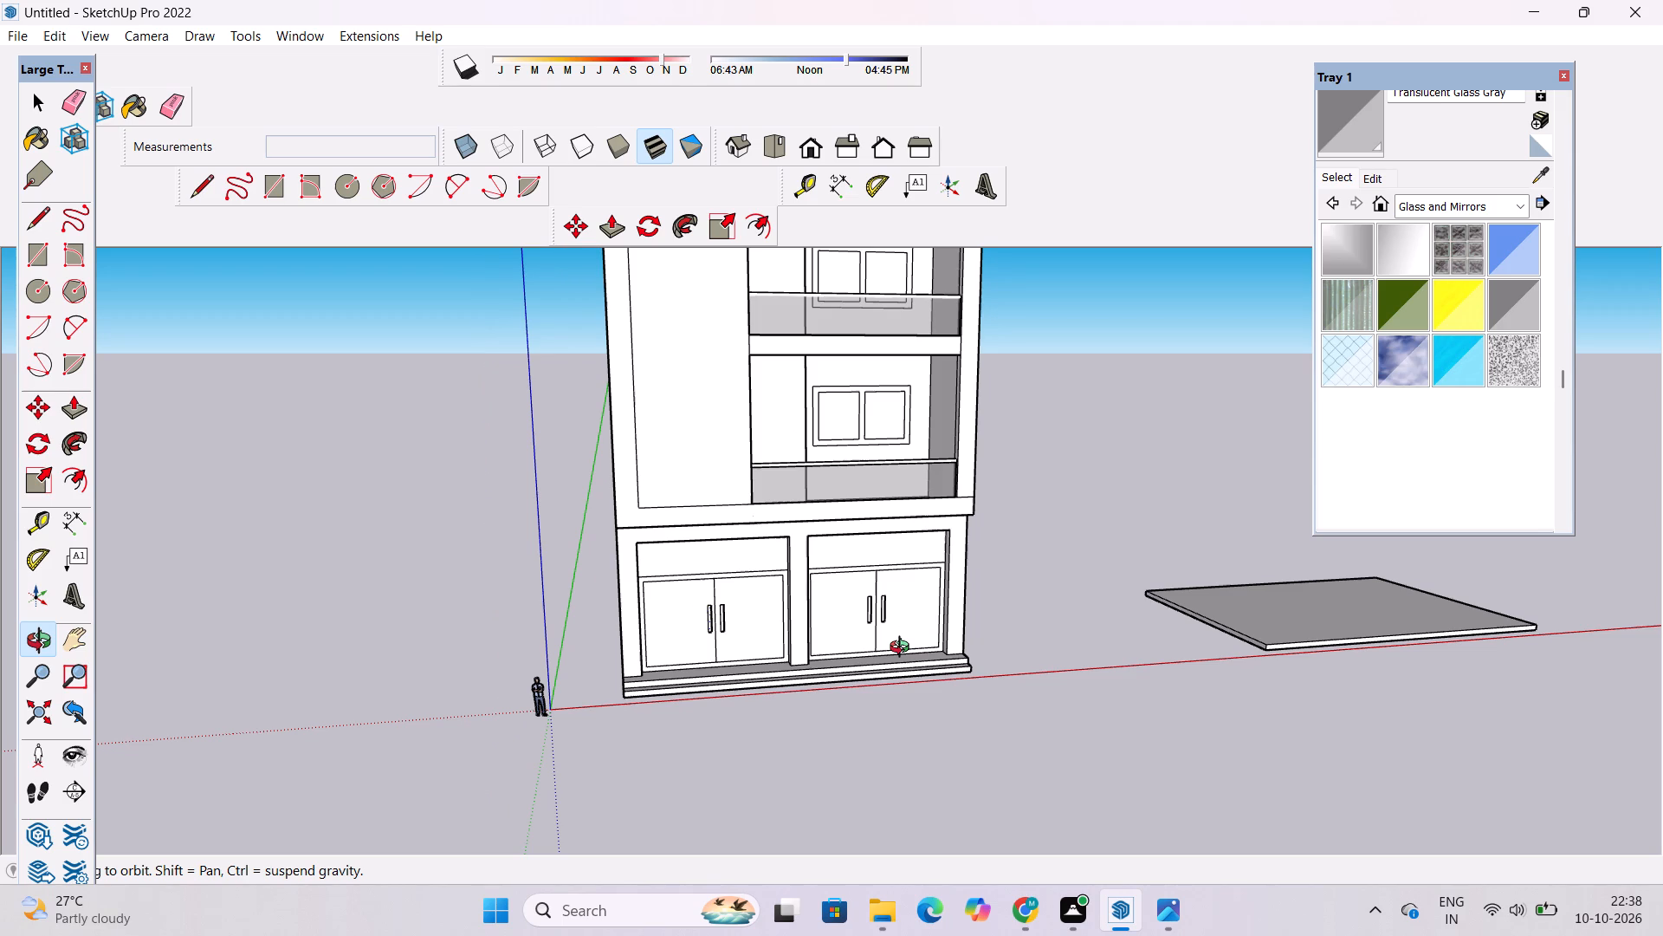
scroll(891, 643, down, 1)
scroll(839, 647, up, 1)
shift+drag(837, 624, 833, 646)
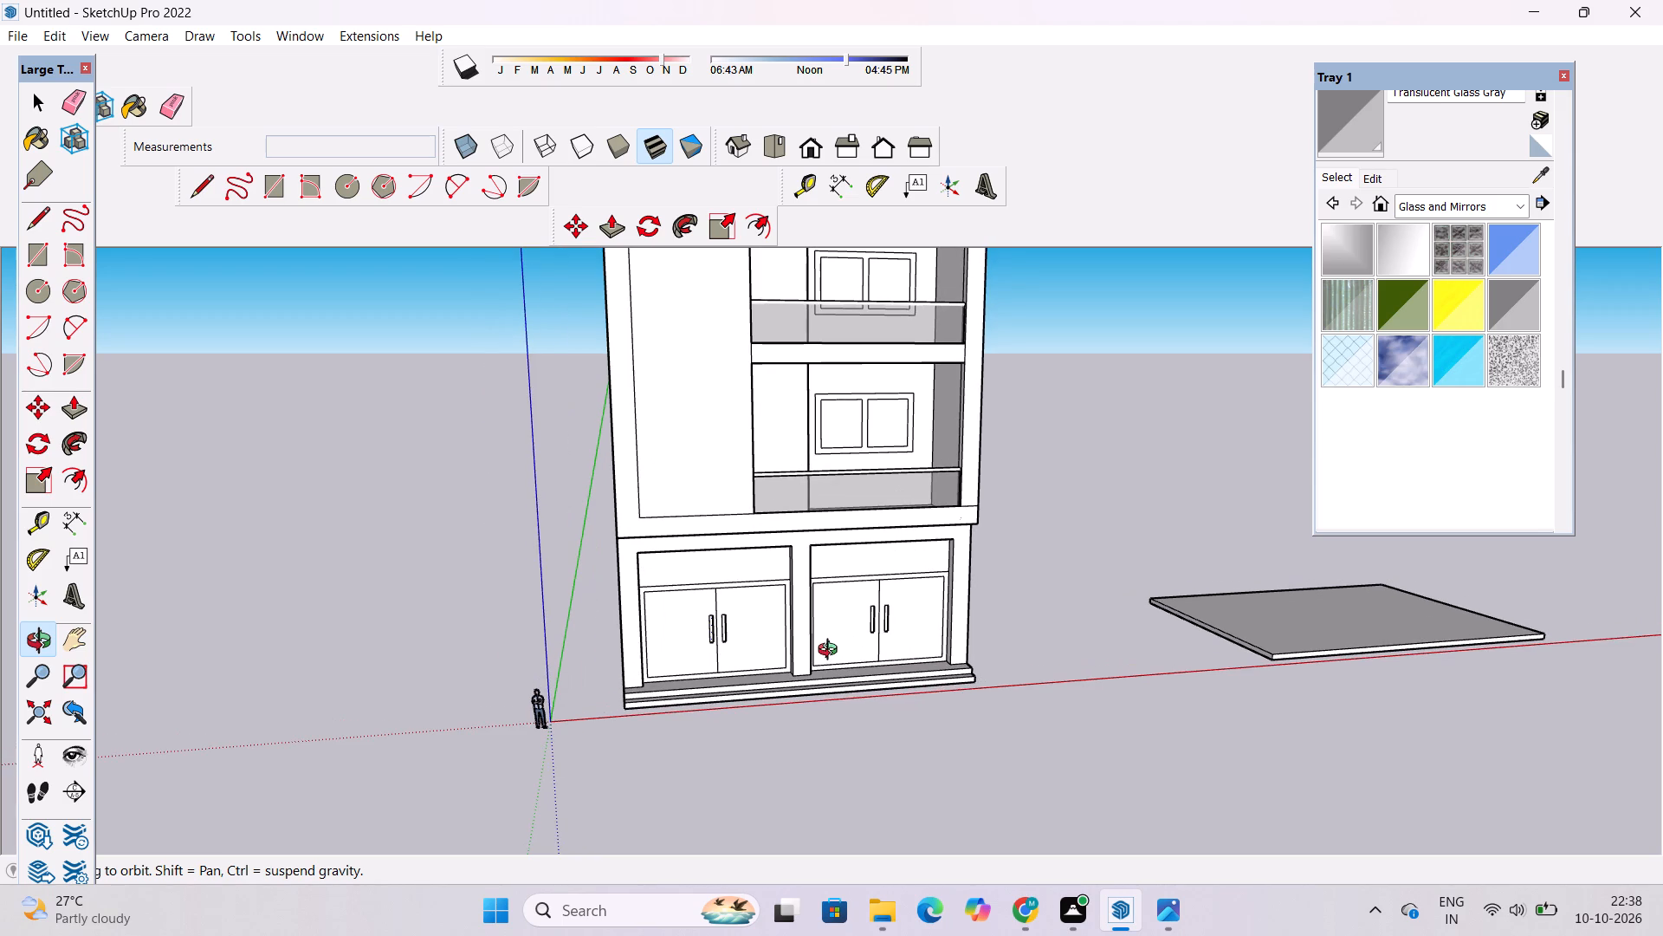
drag(851, 679, 880, 672)
scroll(810, 747, down, 5)
scroll(790, 735, up, 3)
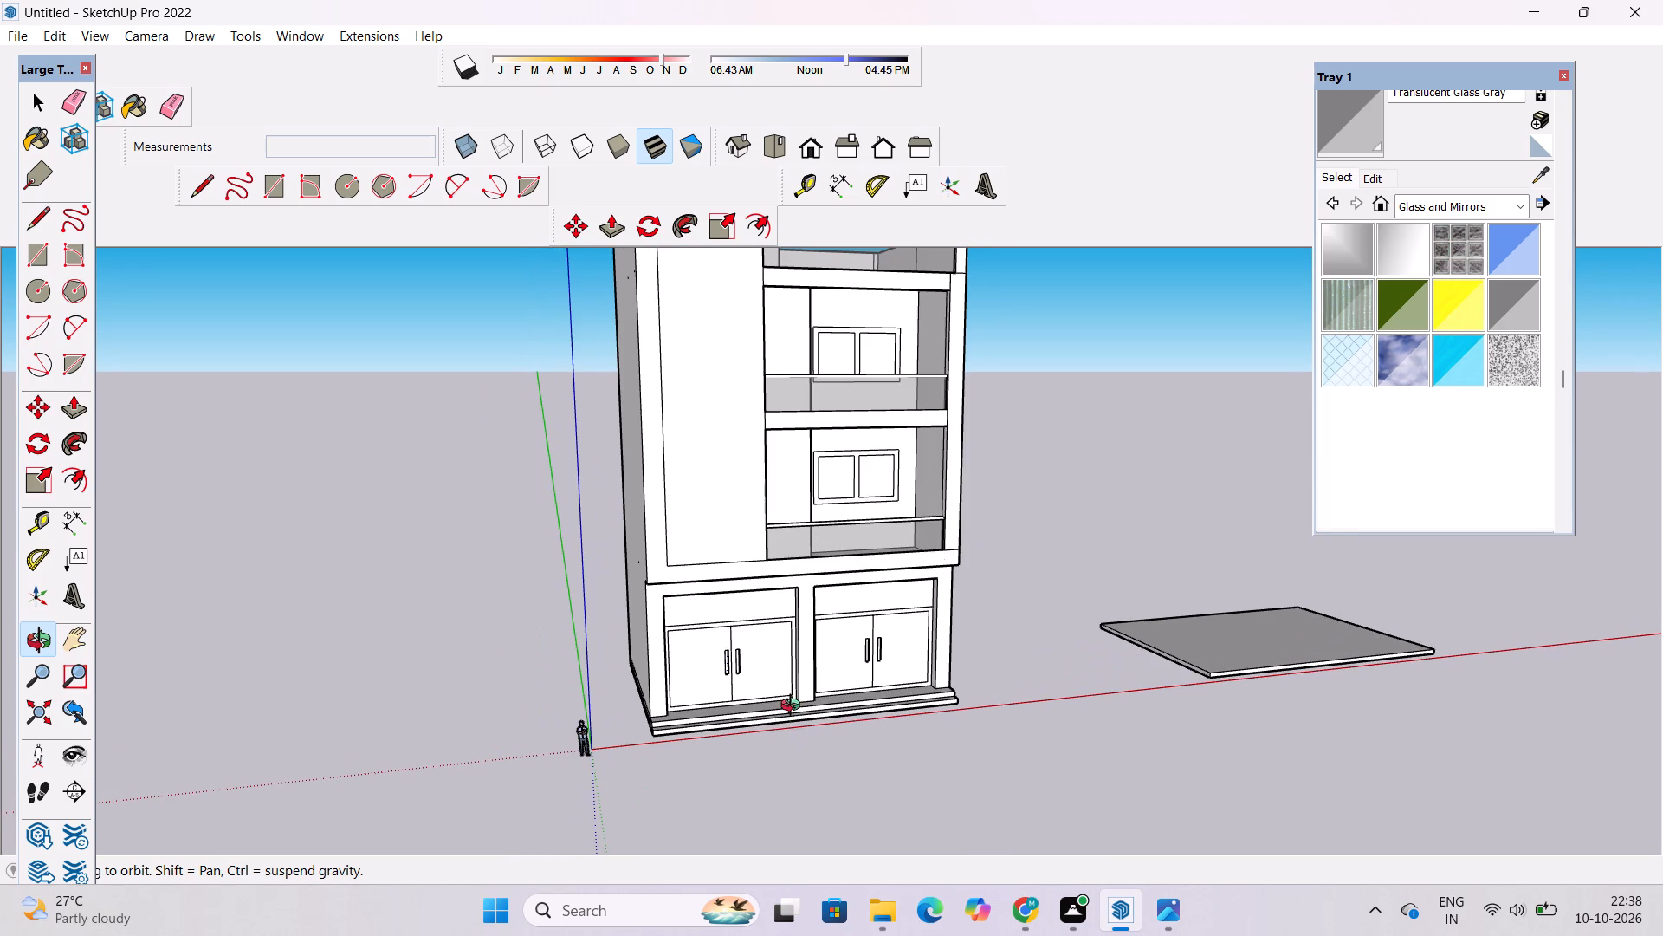
scroll(771, 722, down, 1)
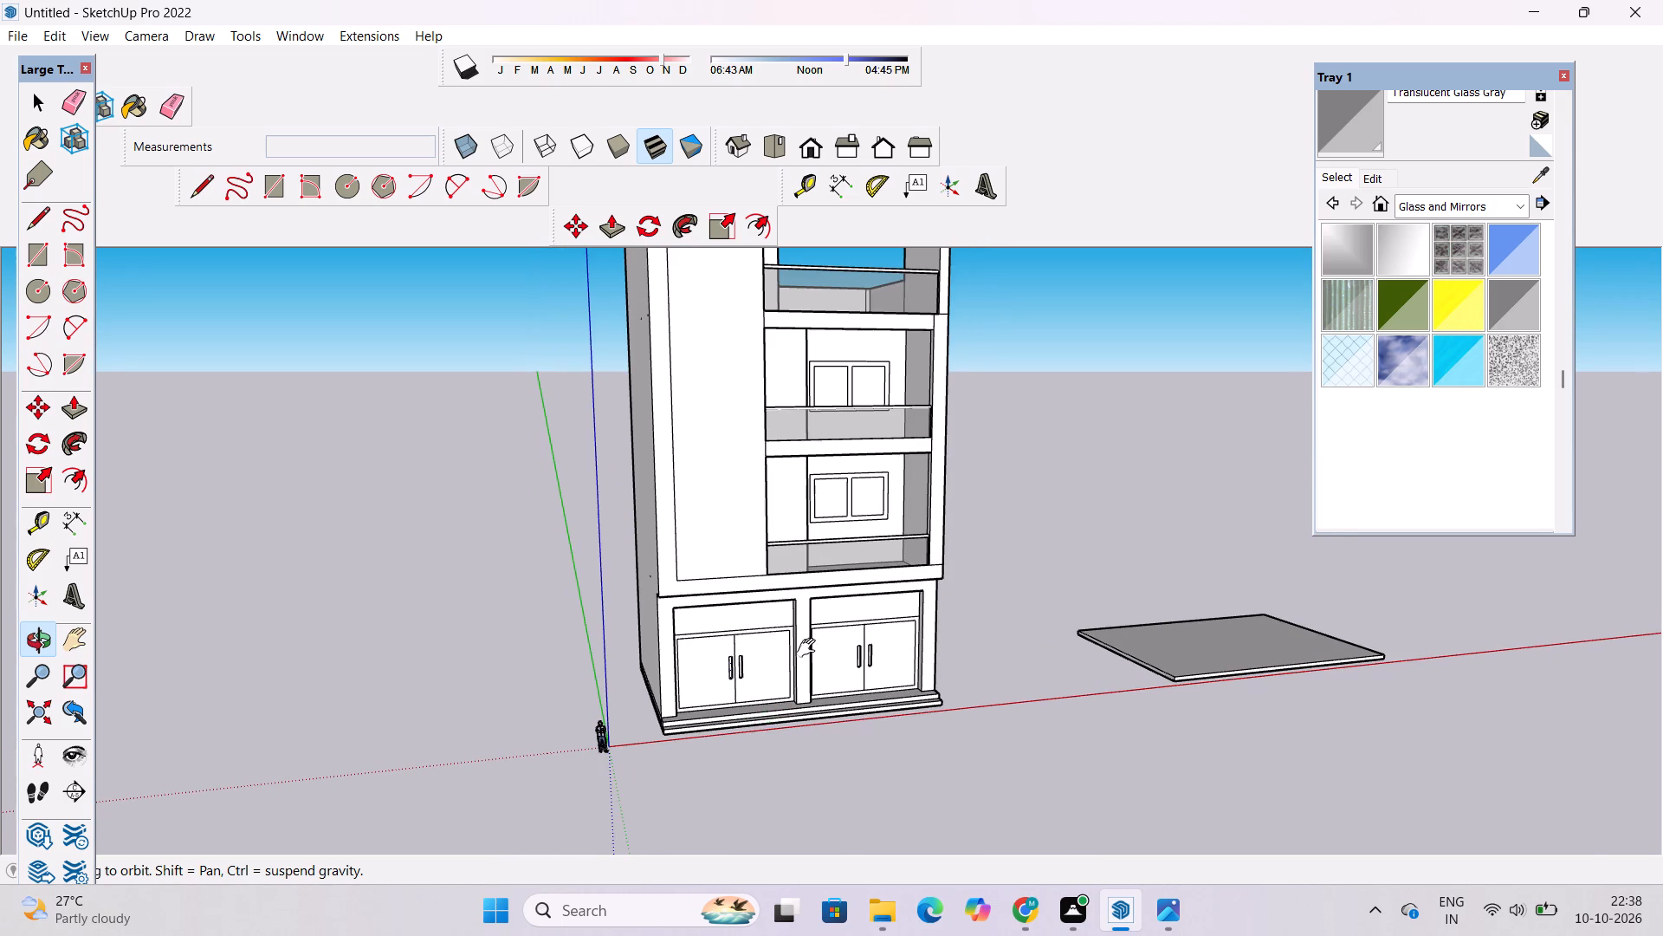
Erase the short stray vertical line in front of the top frame band above the tall blank front panel.
shift+drag(810, 648, 824, 738)
drag(1041, 672, 834, 651)
scroll(787, 634, up, 4)
shift+drag(728, 573, 736, 711)
drag(727, 698, 801, 712)
scroll(781, 653, down, 5)
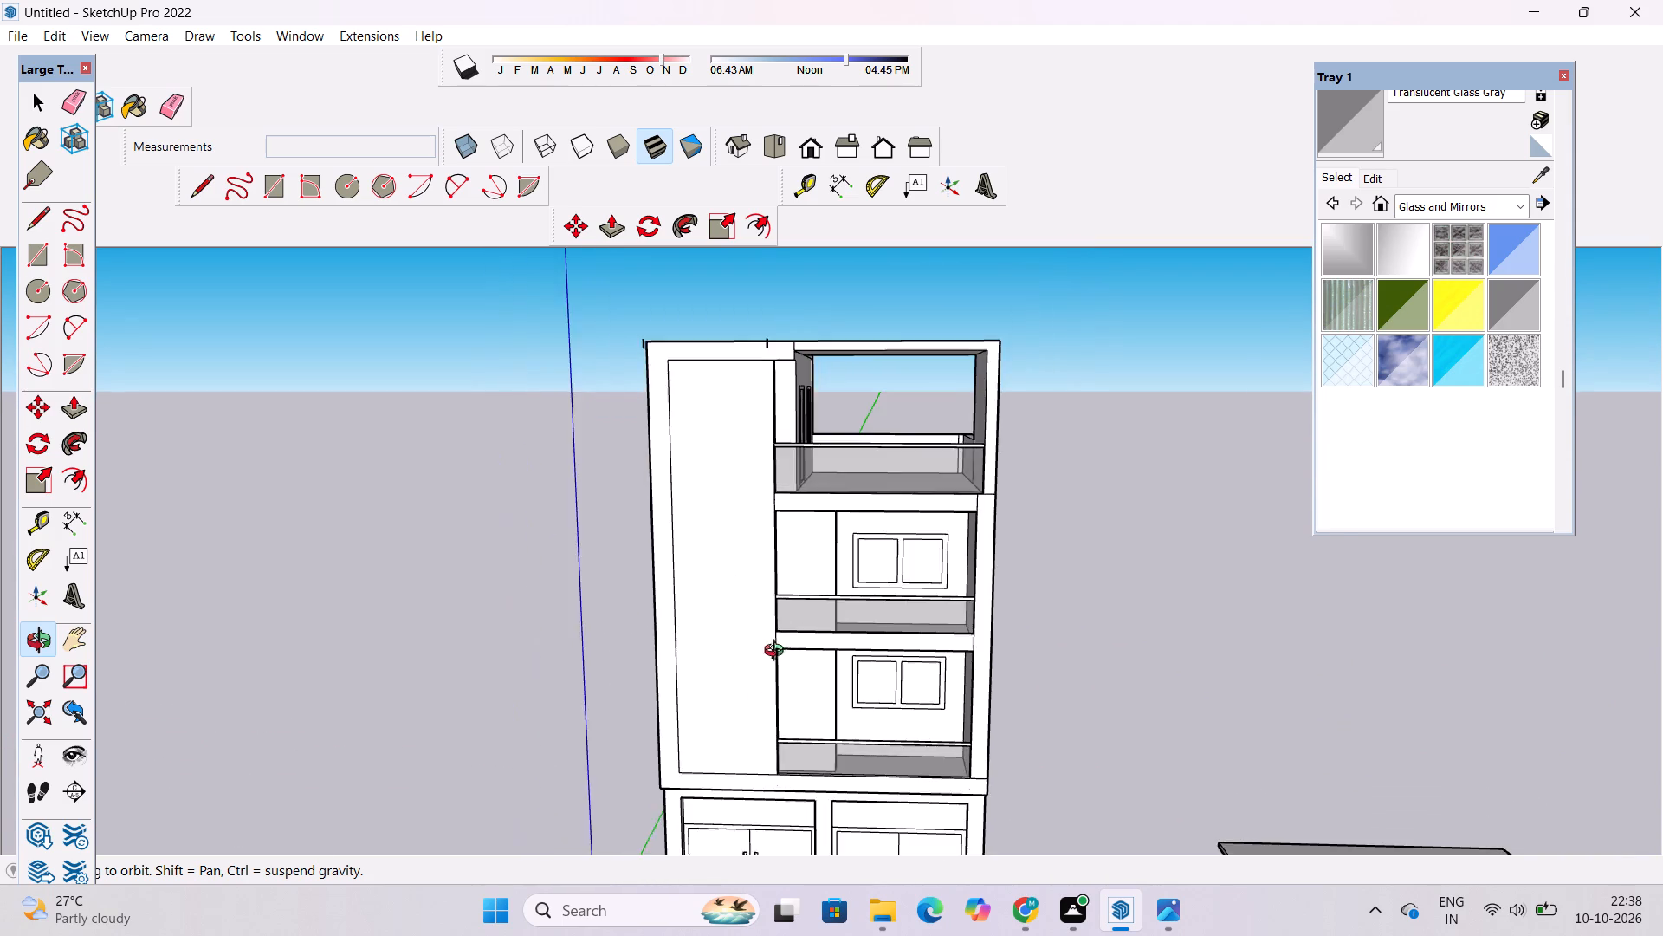
shift+drag(748, 660, 781, 687)
scroll(754, 643, up, 4)
shift+drag(799, 595, 734, 750)
shift+scroll(799, 534, up, 9)
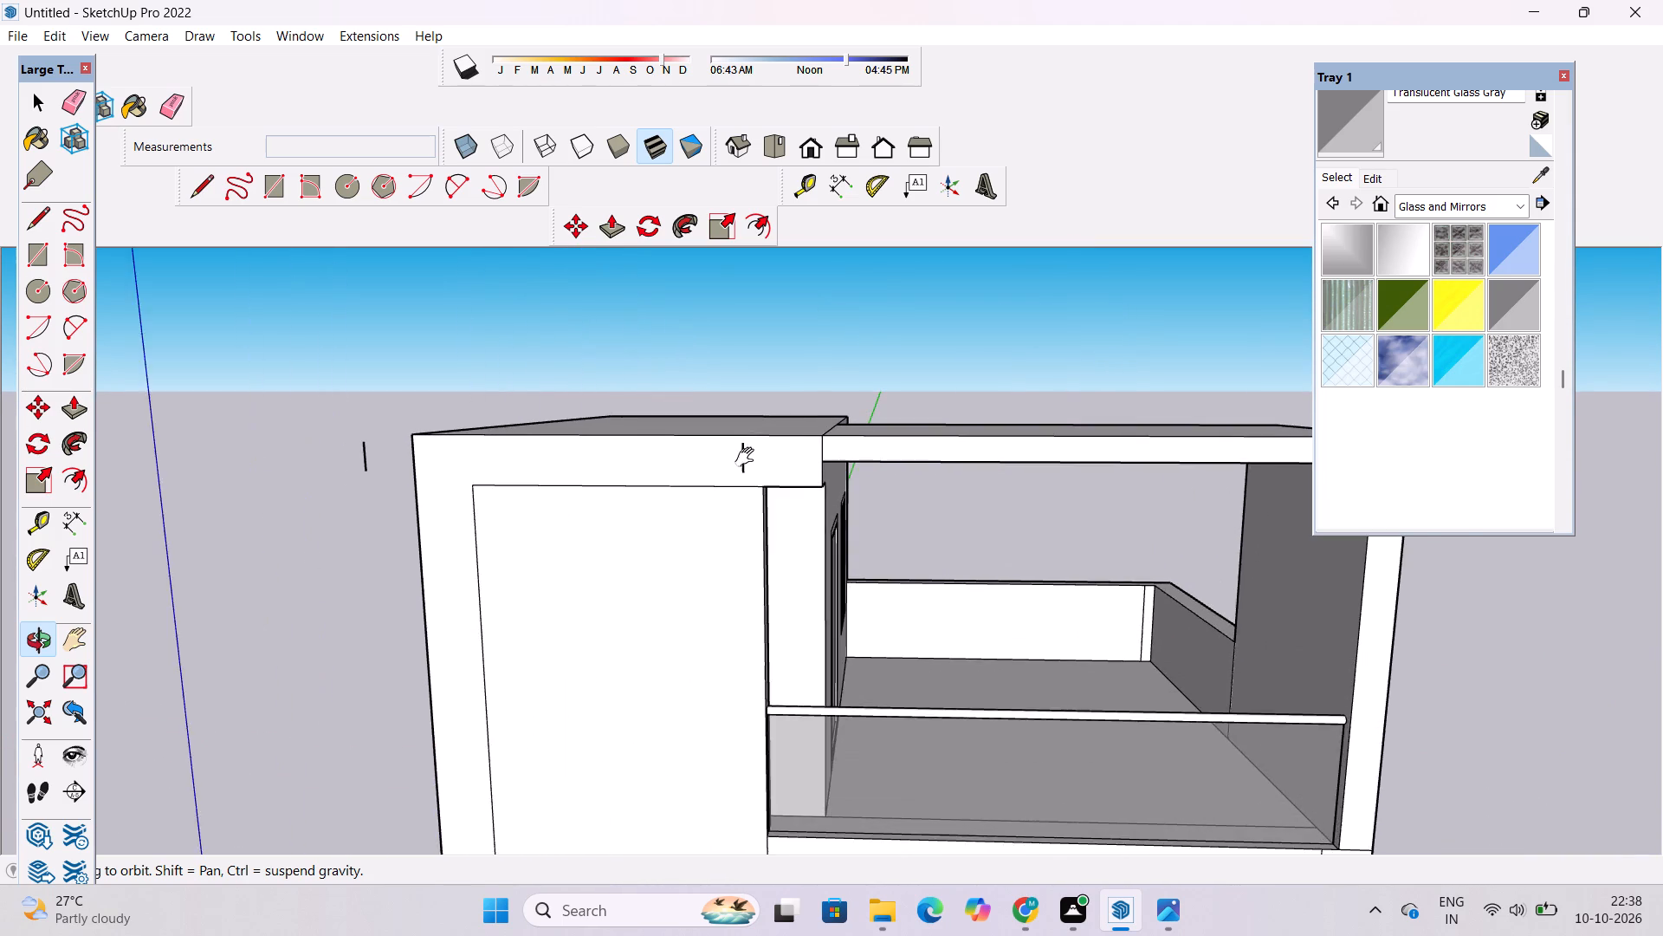
shift+drag(750, 464, 750, 473)
key(e)
drag(749, 469, 741, 481)
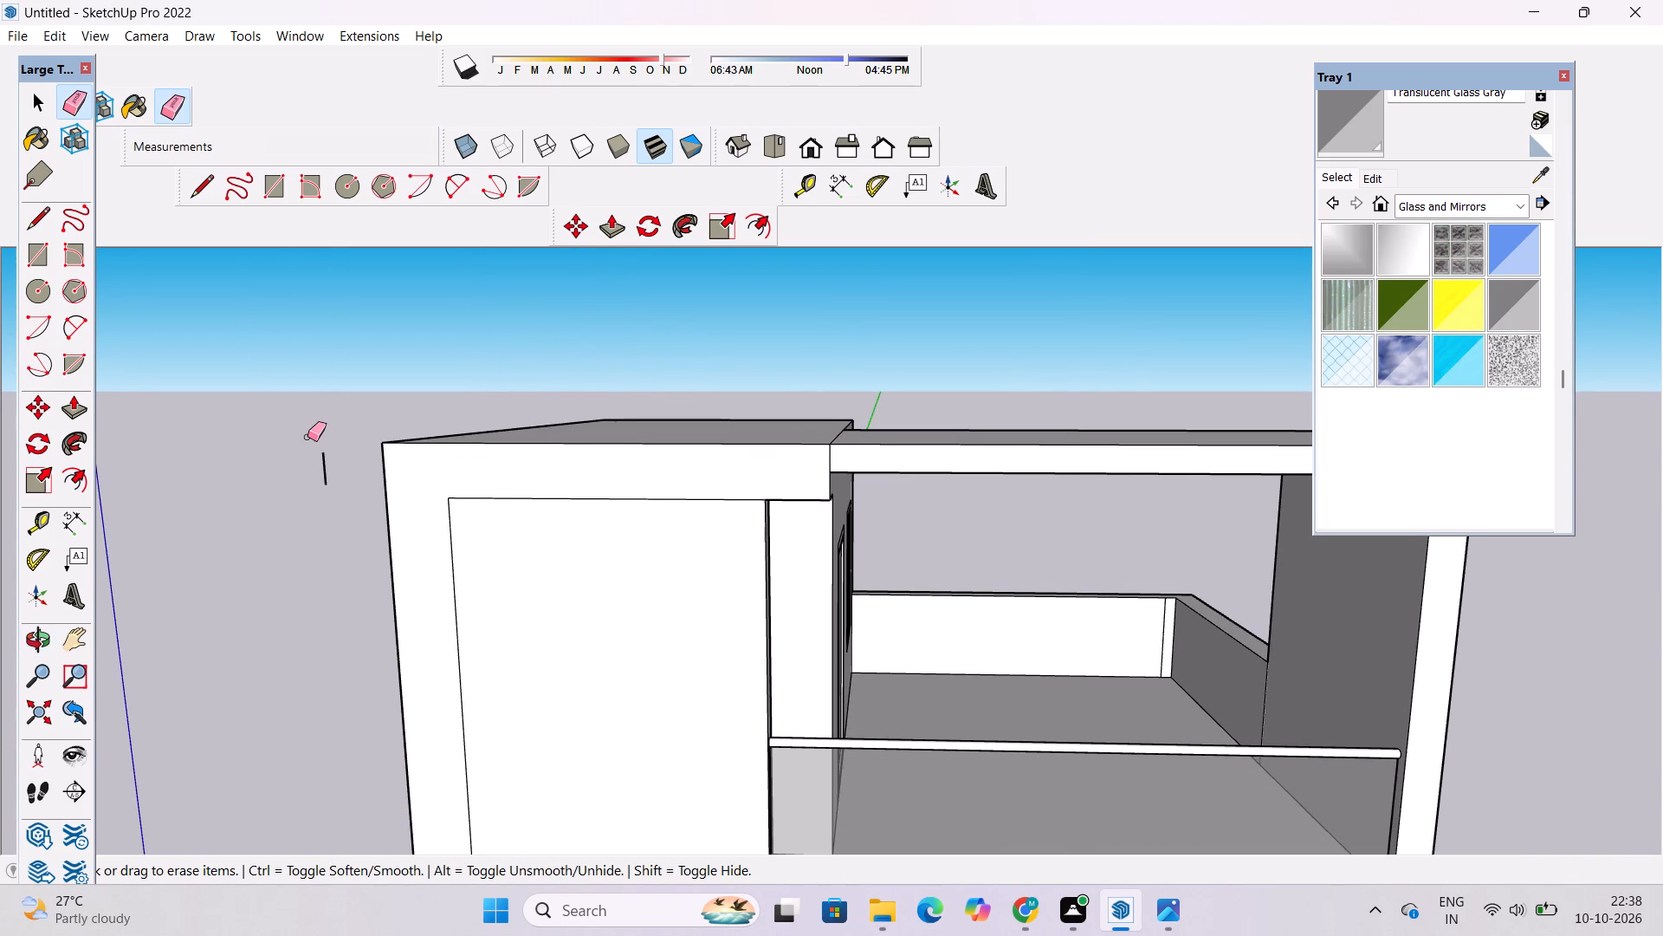
Delete the stray vertical line floating in the air beside the building's top left corner.
click(307, 437)
drag(307, 437, 319, 454)
drag(319, 454, 322, 452)
scroll(322, 450, up, 11)
drag(337, 432, 327, 519)
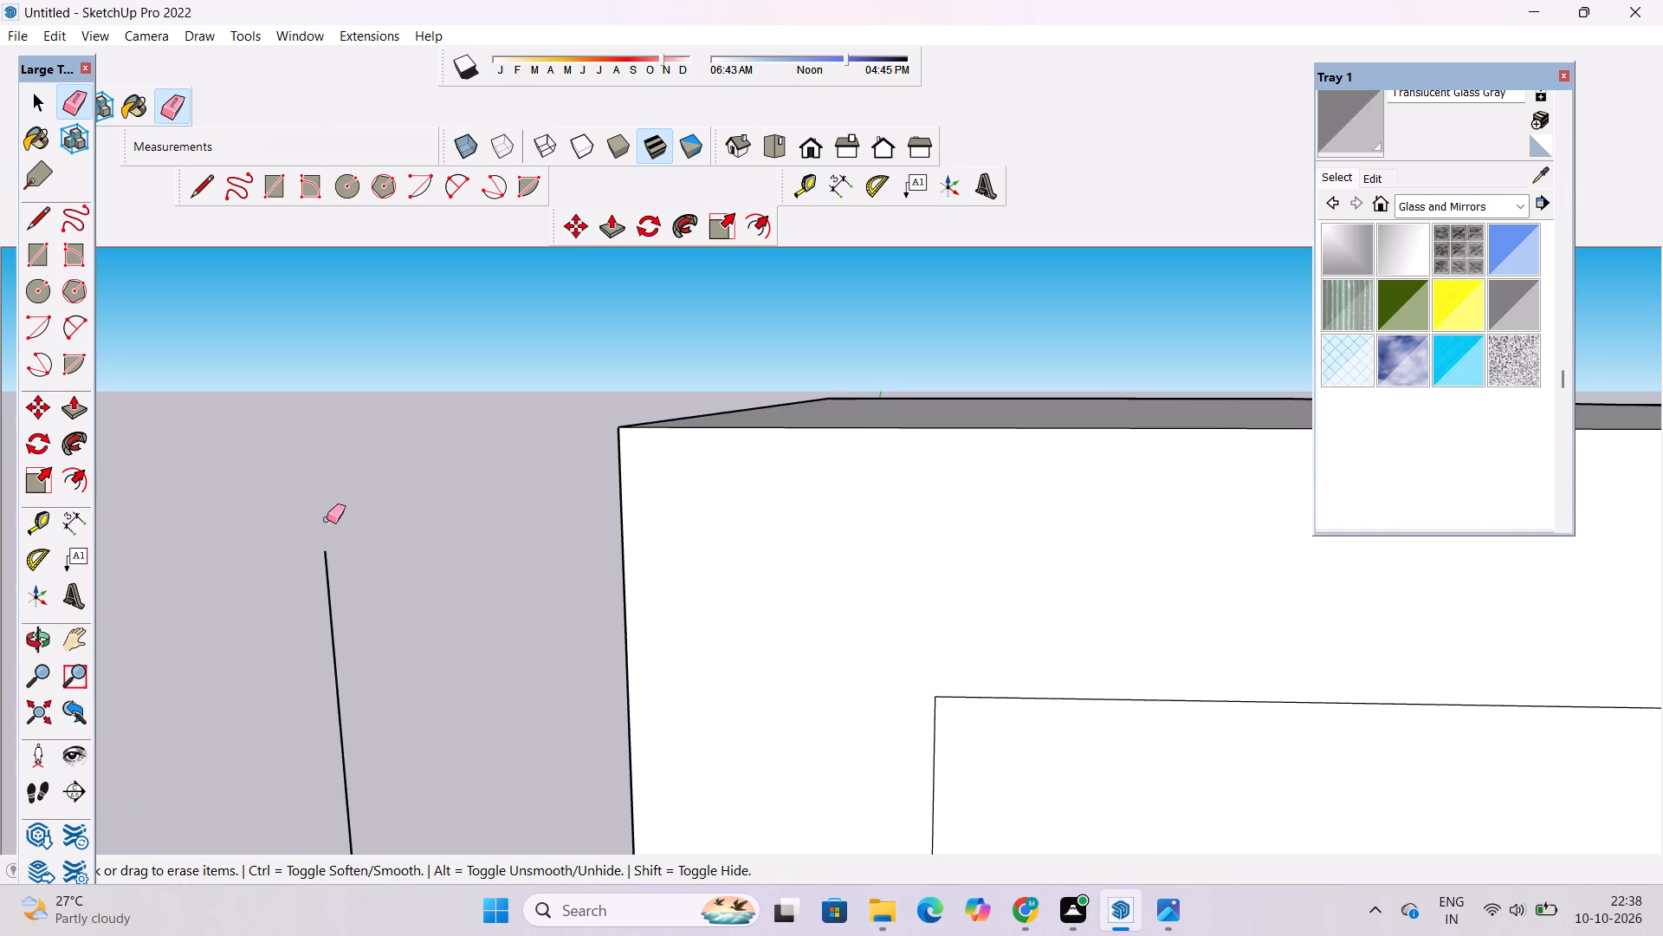
drag(327, 519, 318, 577)
key(space)
drag(342, 536, 295, 606)
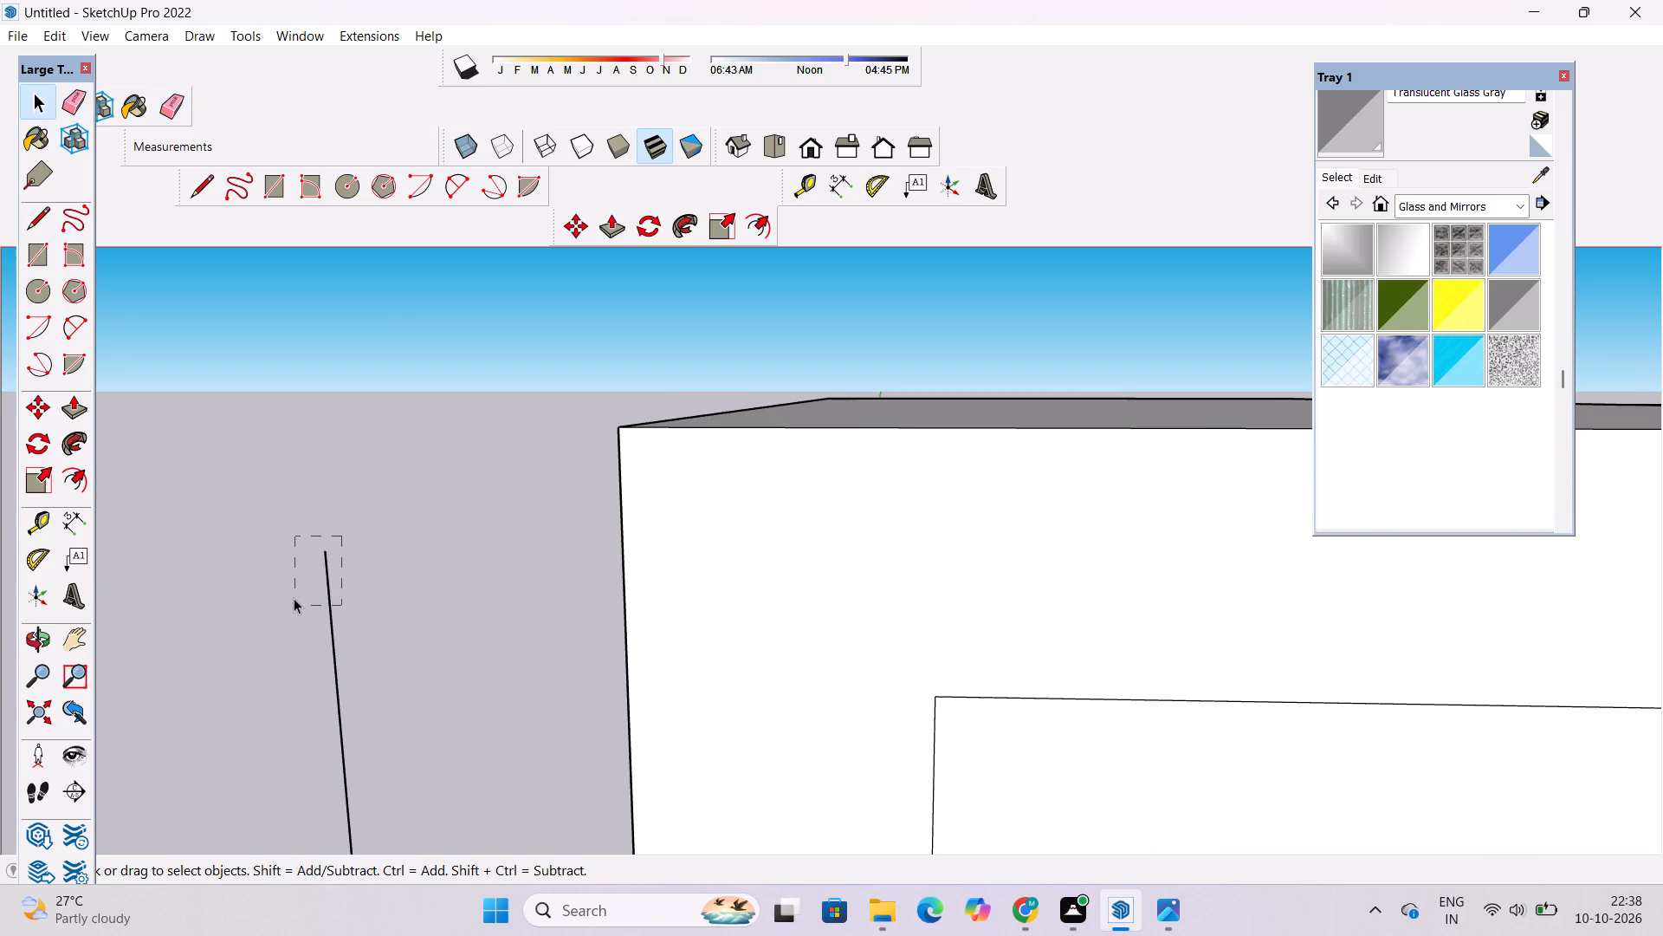
key(Delete)
Examine the whole building front from above, below and both sides, including the balconies and the frame around the tall panel.
scroll(301, 582, down, 7)
key(o)
scroll(386, 459, down, 8)
drag(496, 562, 584, 416)
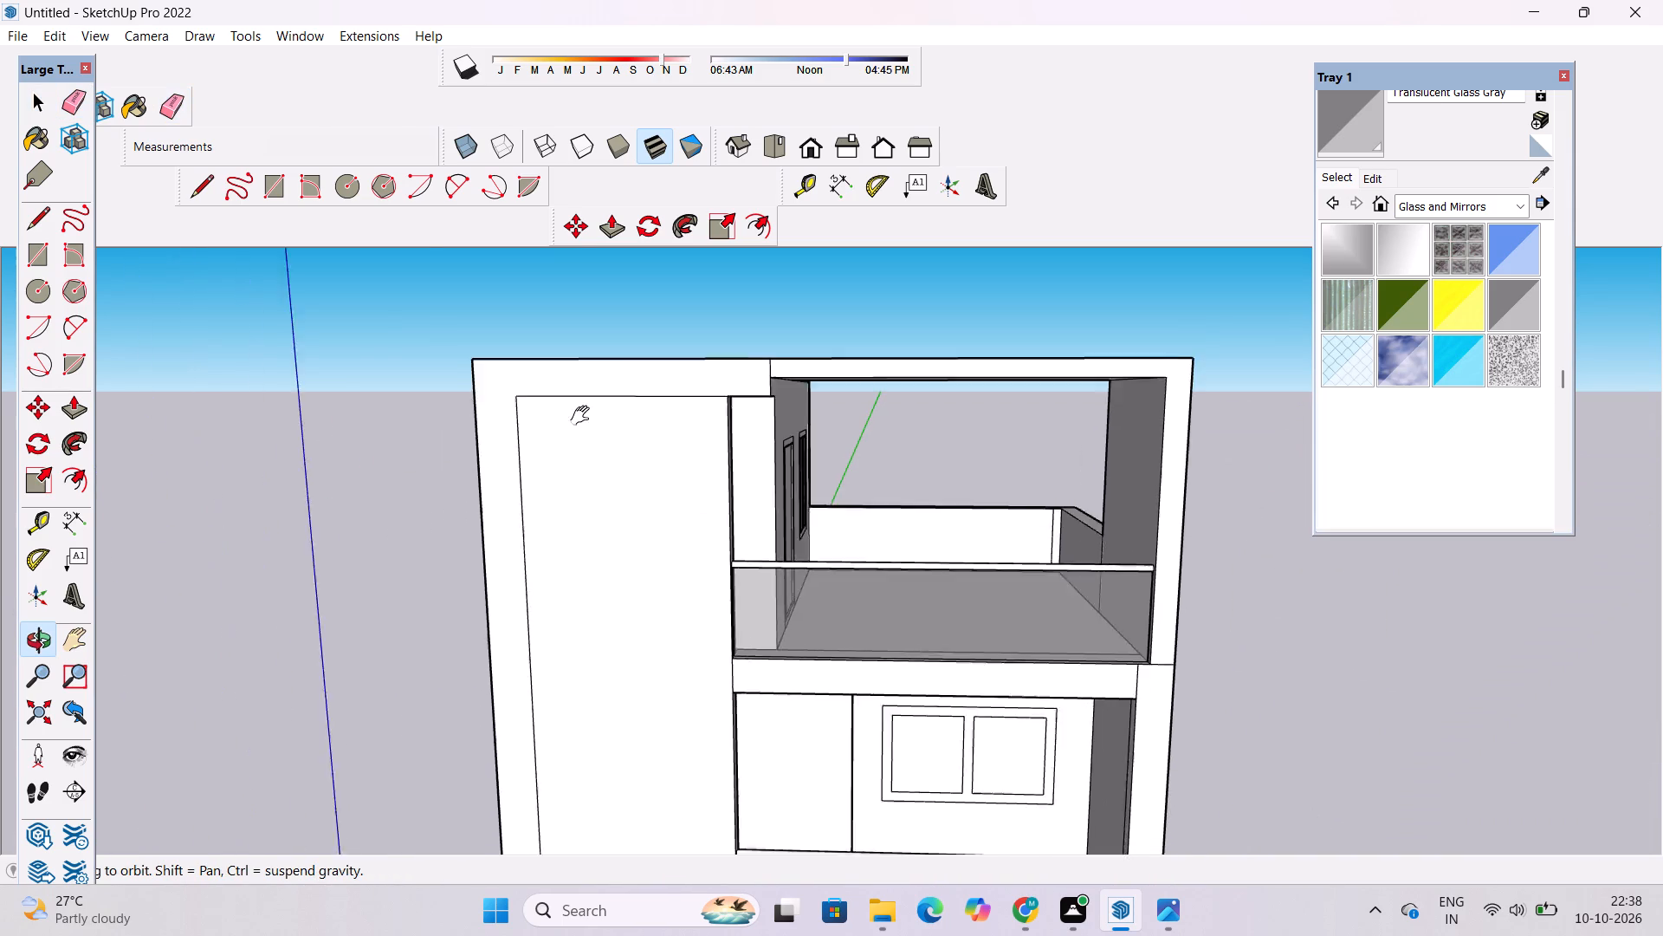
drag(584, 416, 589, 403)
scroll(593, 412, down, 6)
drag(634, 530, 758, 455)
drag(723, 597, 734, 464)
drag(728, 462, 509, 543)
scroll(511, 536, down, 6)
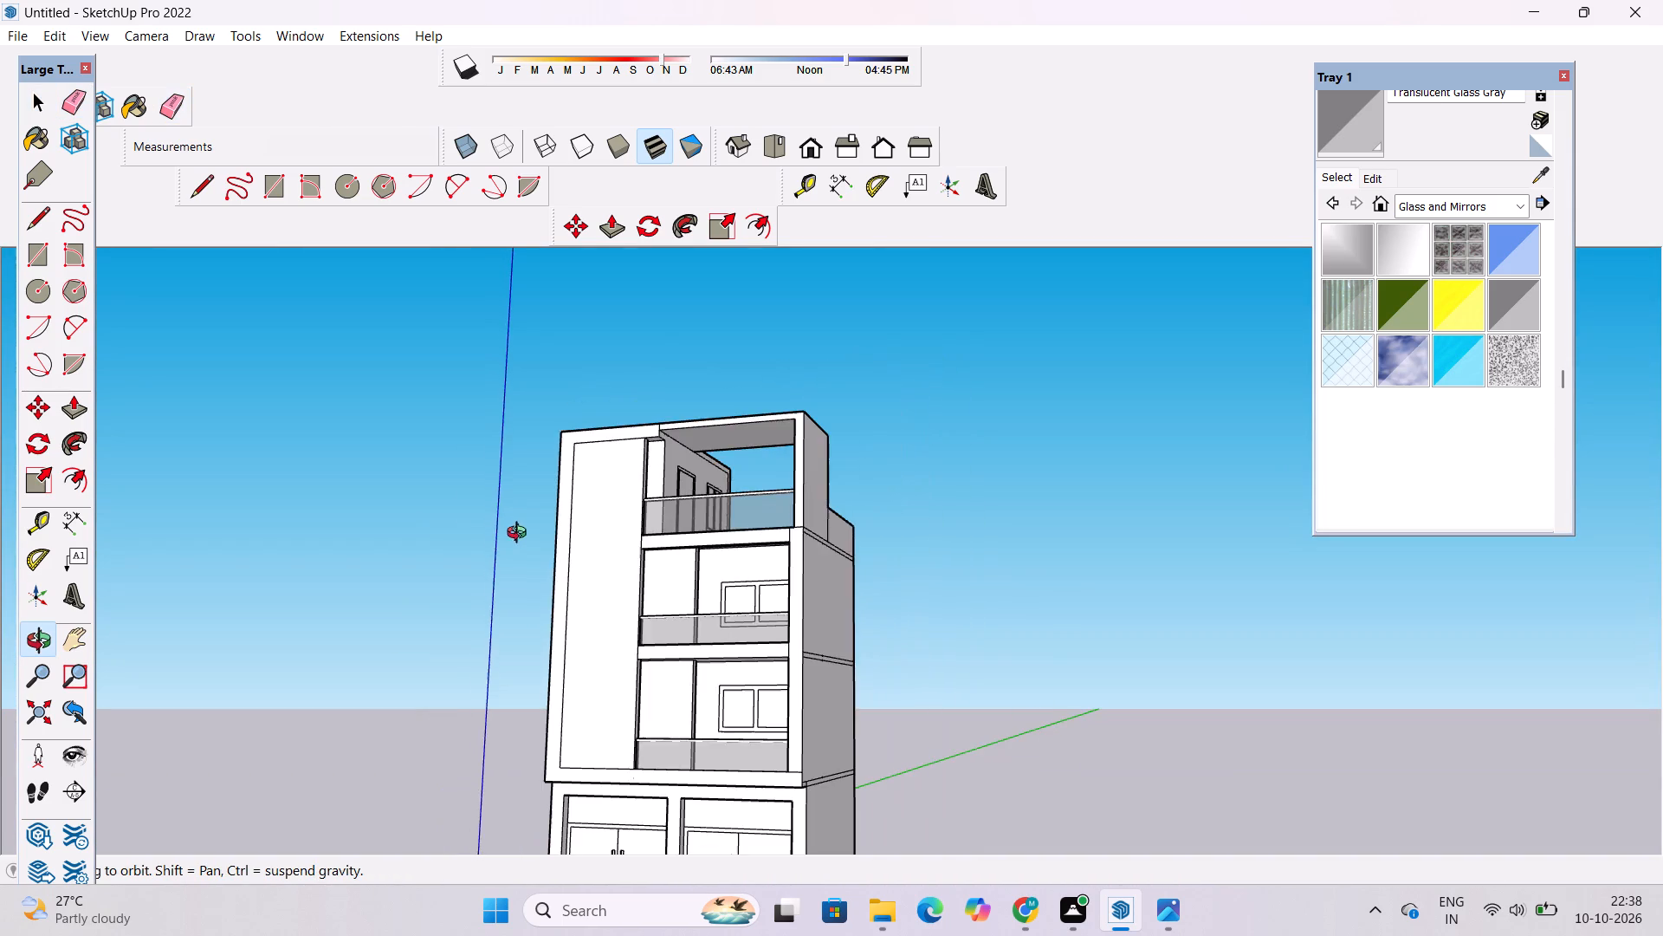
shift+drag(599, 718, 698, 510)
shift+scroll(700, 508, up, 2)
shift+drag(700, 508, 768, 726)
shift+scroll(786, 673, down, 7)
shift+drag(796, 693, 819, 542)
shift+drag(820, 549, 823, 594)
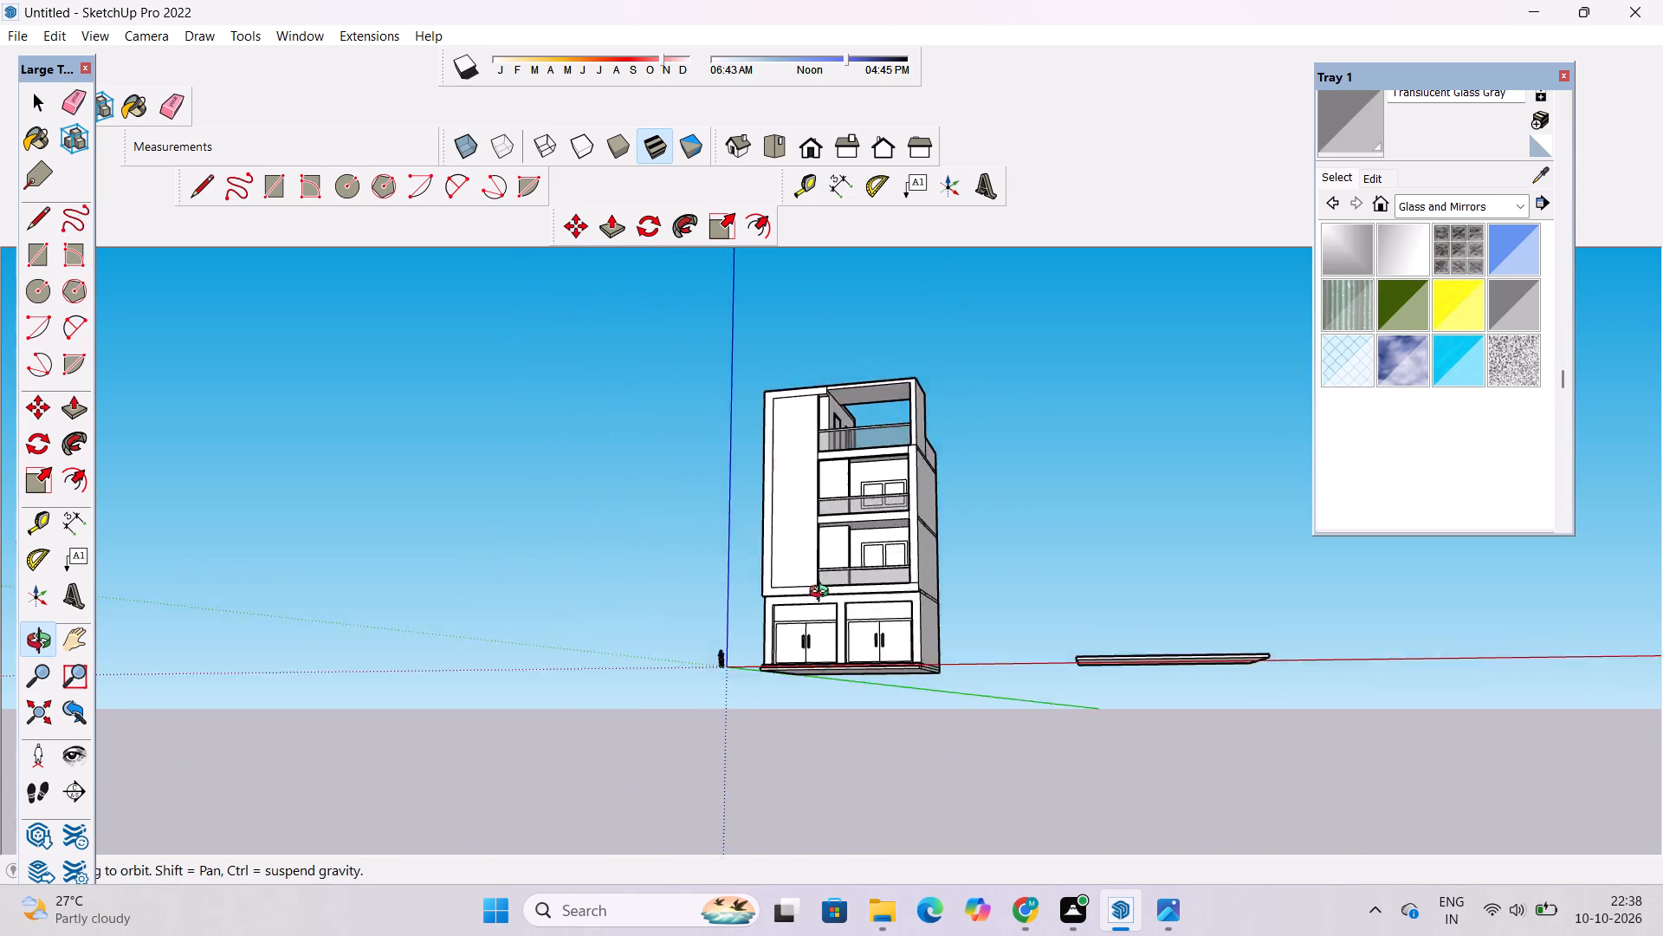
shift+drag(823, 594, 1172, 670)
scroll(894, 622, up, 5)
shift+drag(864, 599, 850, 671)
scroll(760, 661, up, 3)
shift+drag(760, 651, 760, 742)
shift+scroll(750, 716, down, 4)
scroll(806, 758, up, 11)
drag(792, 738, 640, 739)
shift+drag(607, 647, 736, 680)
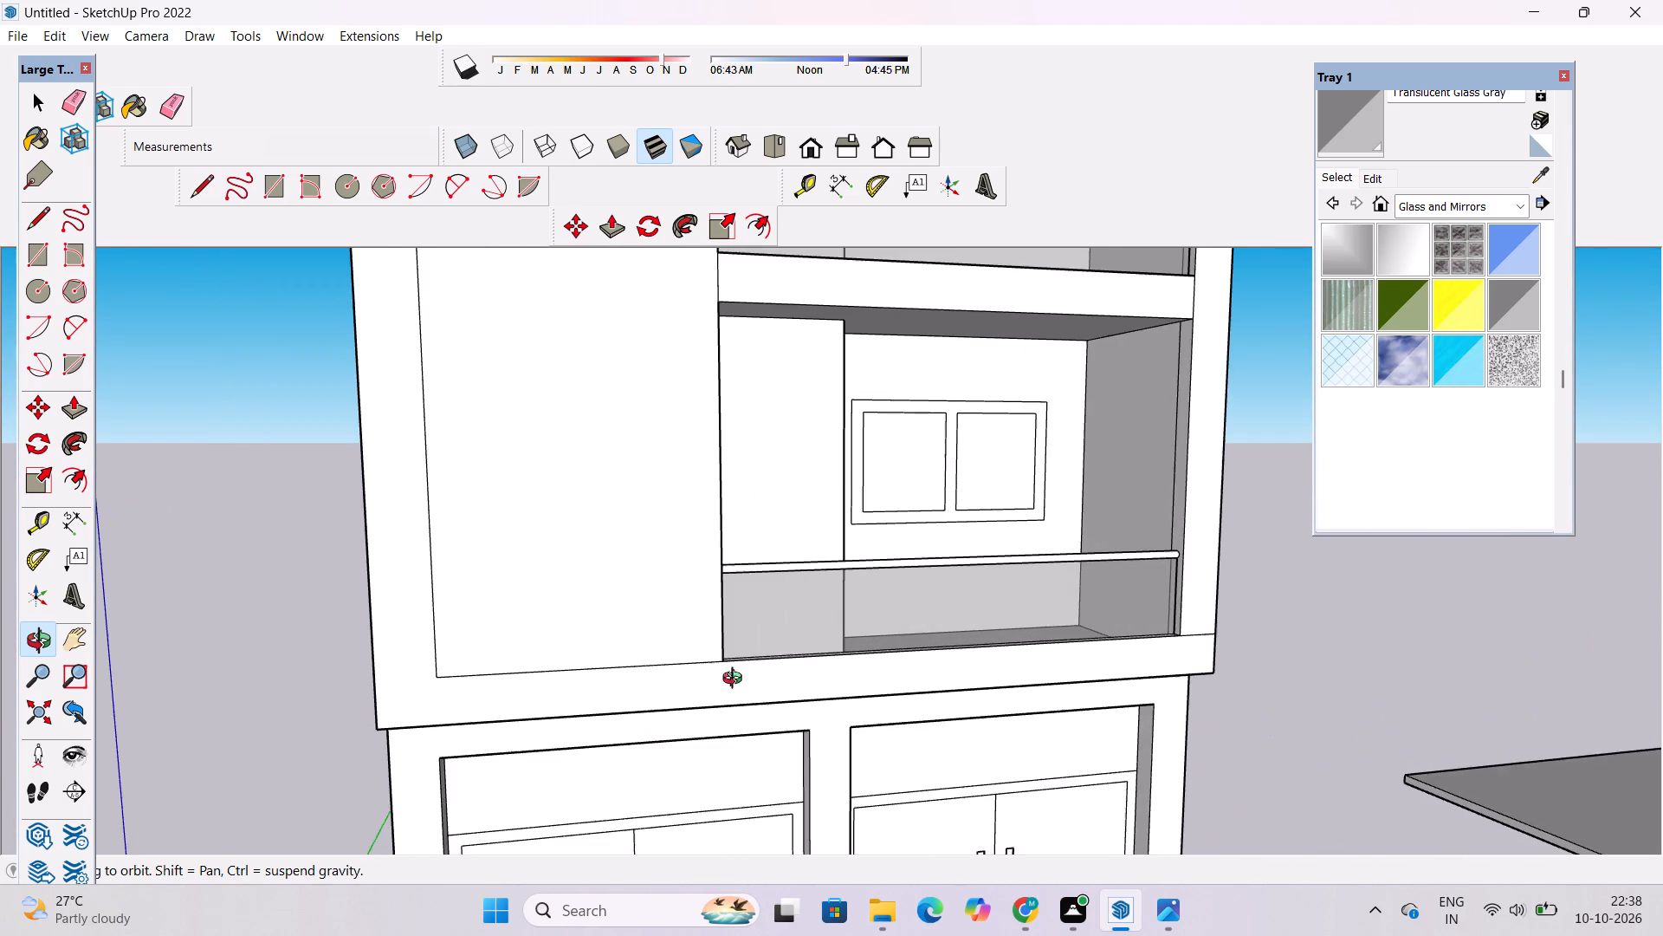
shift+drag(736, 680, 652, 696)
scroll(652, 696, down, 7)
drag(653, 699, 882, 712)
scroll(874, 677, down, 7)
shift+drag(874, 677, 785, 689)
shift+drag(760, 691, 797, 719)
Pull the front face of the C-shaped frame around the tall blank panel outward by 1'.
key(p)
scroll(665, 704, up, 1)
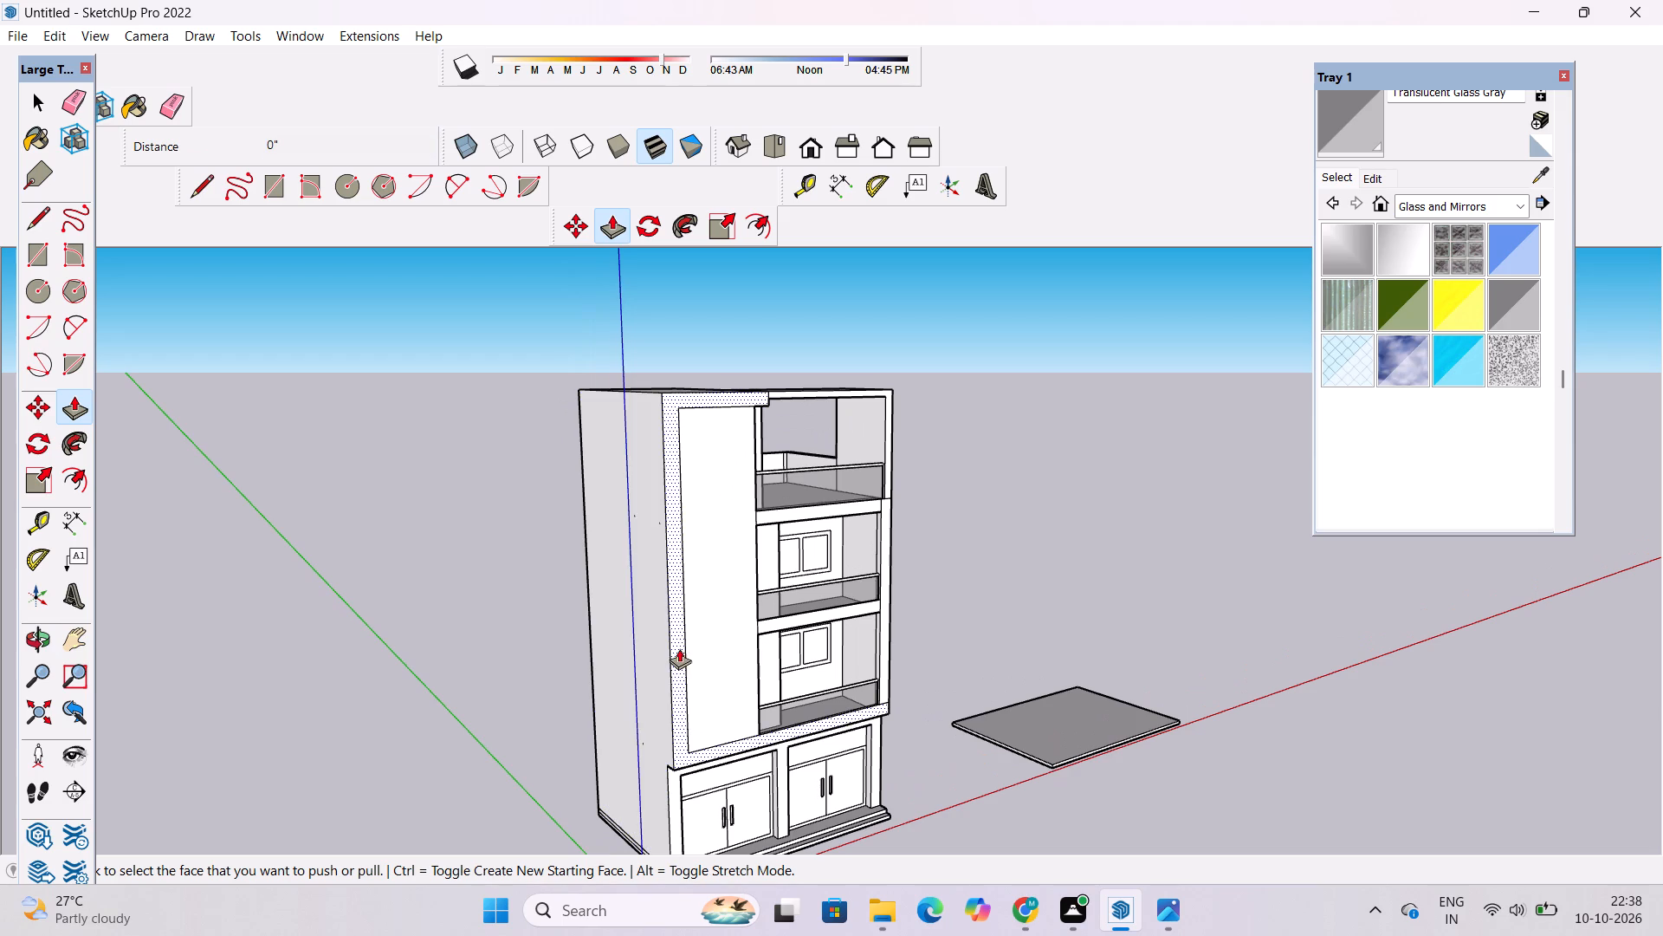
click(681, 665)
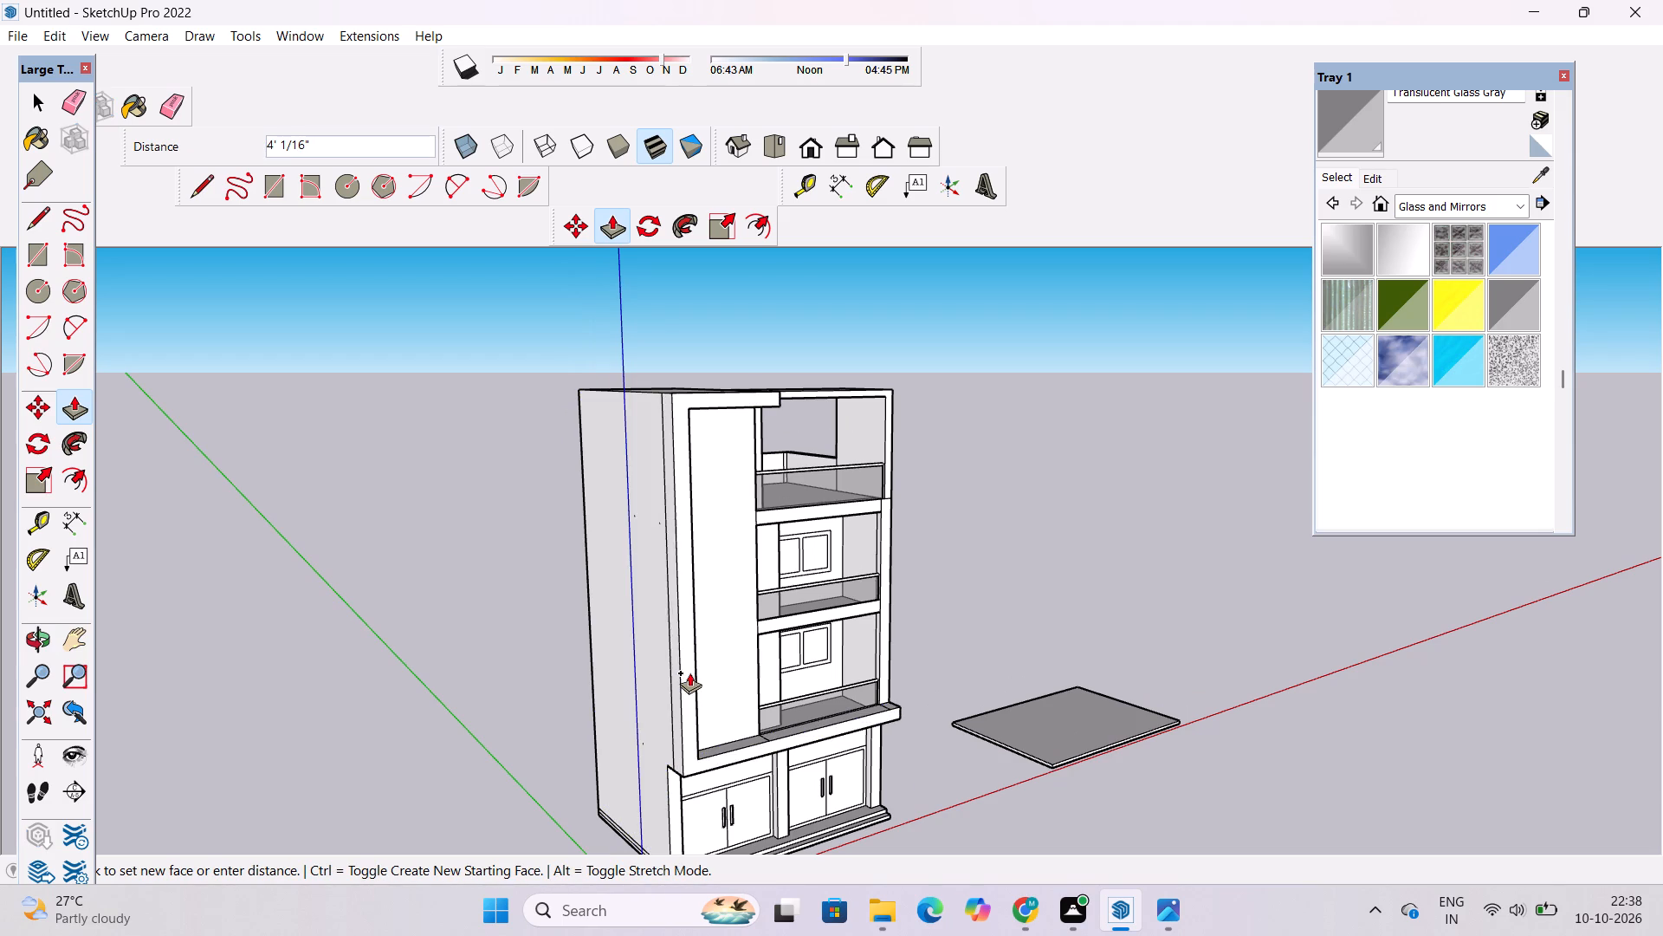
key(1)
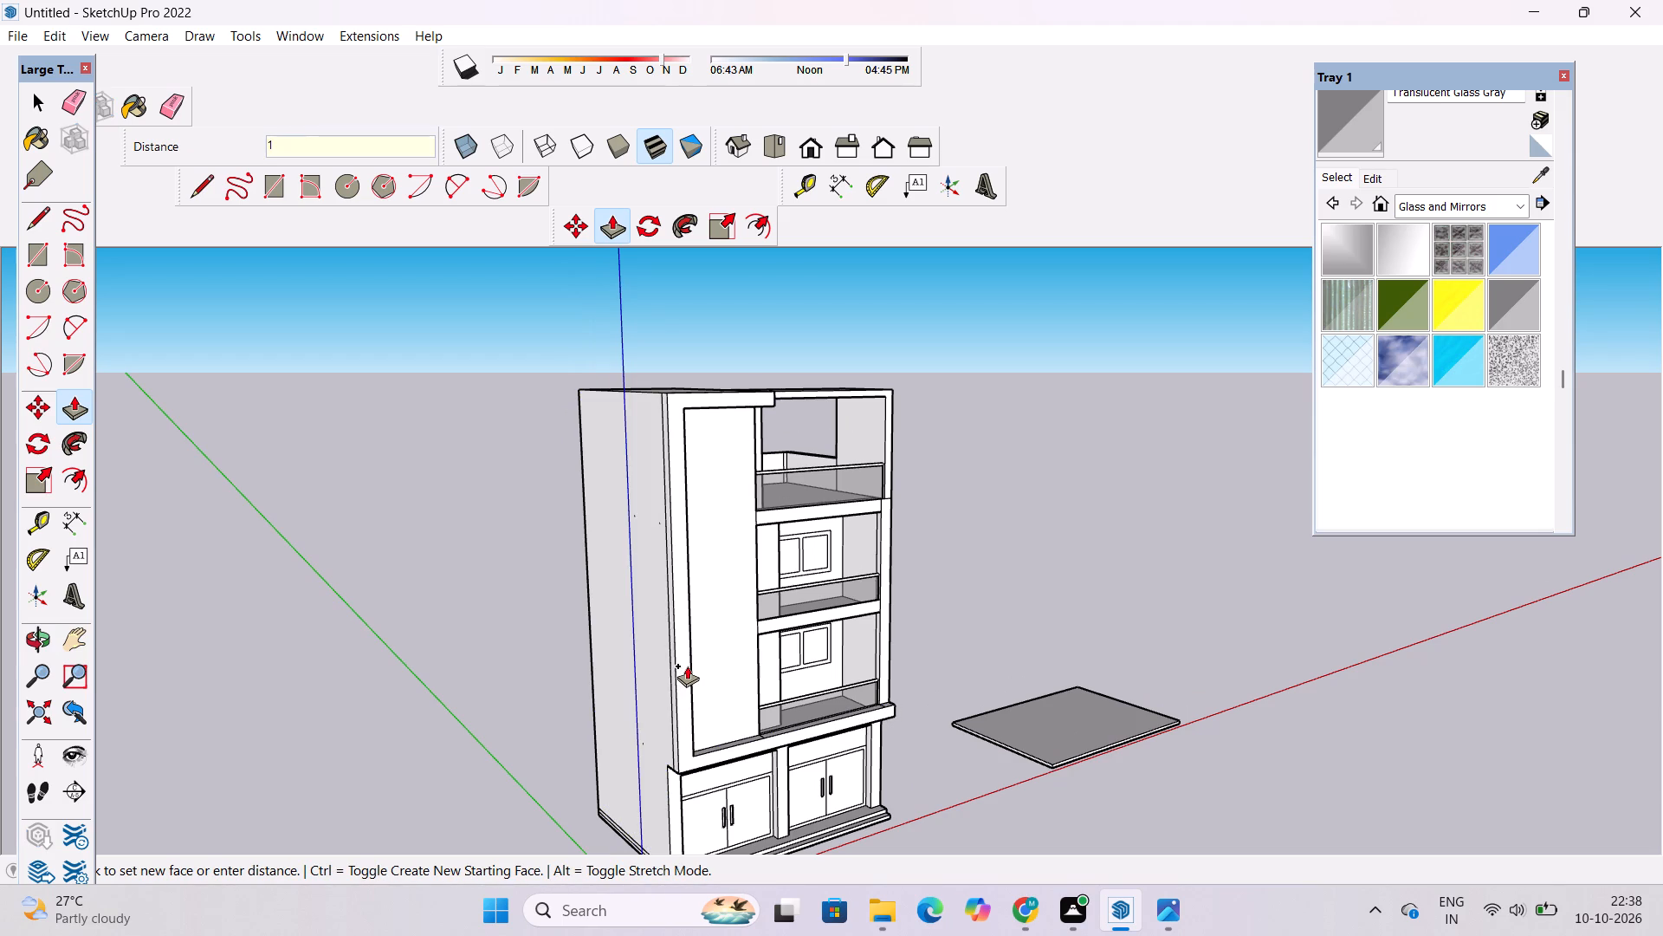
key(apostrophe)
key(Return)
Erase the short seam lines across the top of the lower frame band, beside the tall panel and below the opposite corner column.
key(o)
scroll(550, 615, down, 6)
drag(729, 634, 647, 784)
scroll(694, 638, up, 9)
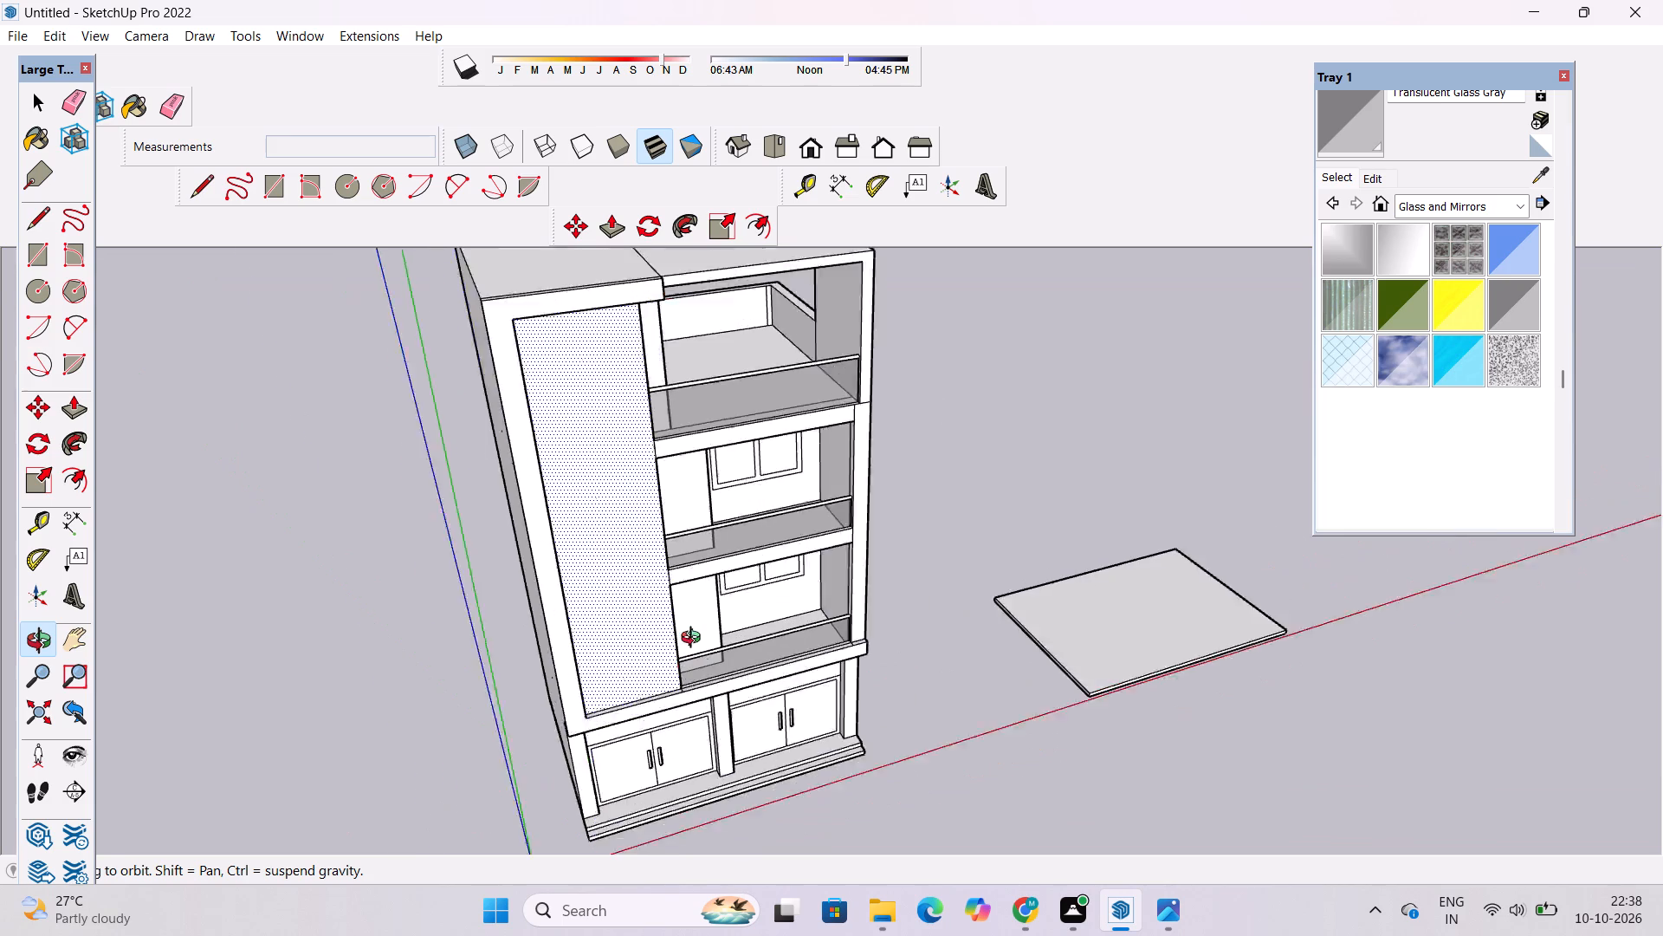
scroll(695, 640, up, 3)
drag(729, 723, 622, 757)
scroll(658, 682, up, 11)
drag(657, 720, 721, 731)
scroll(645, 760, up, 5)
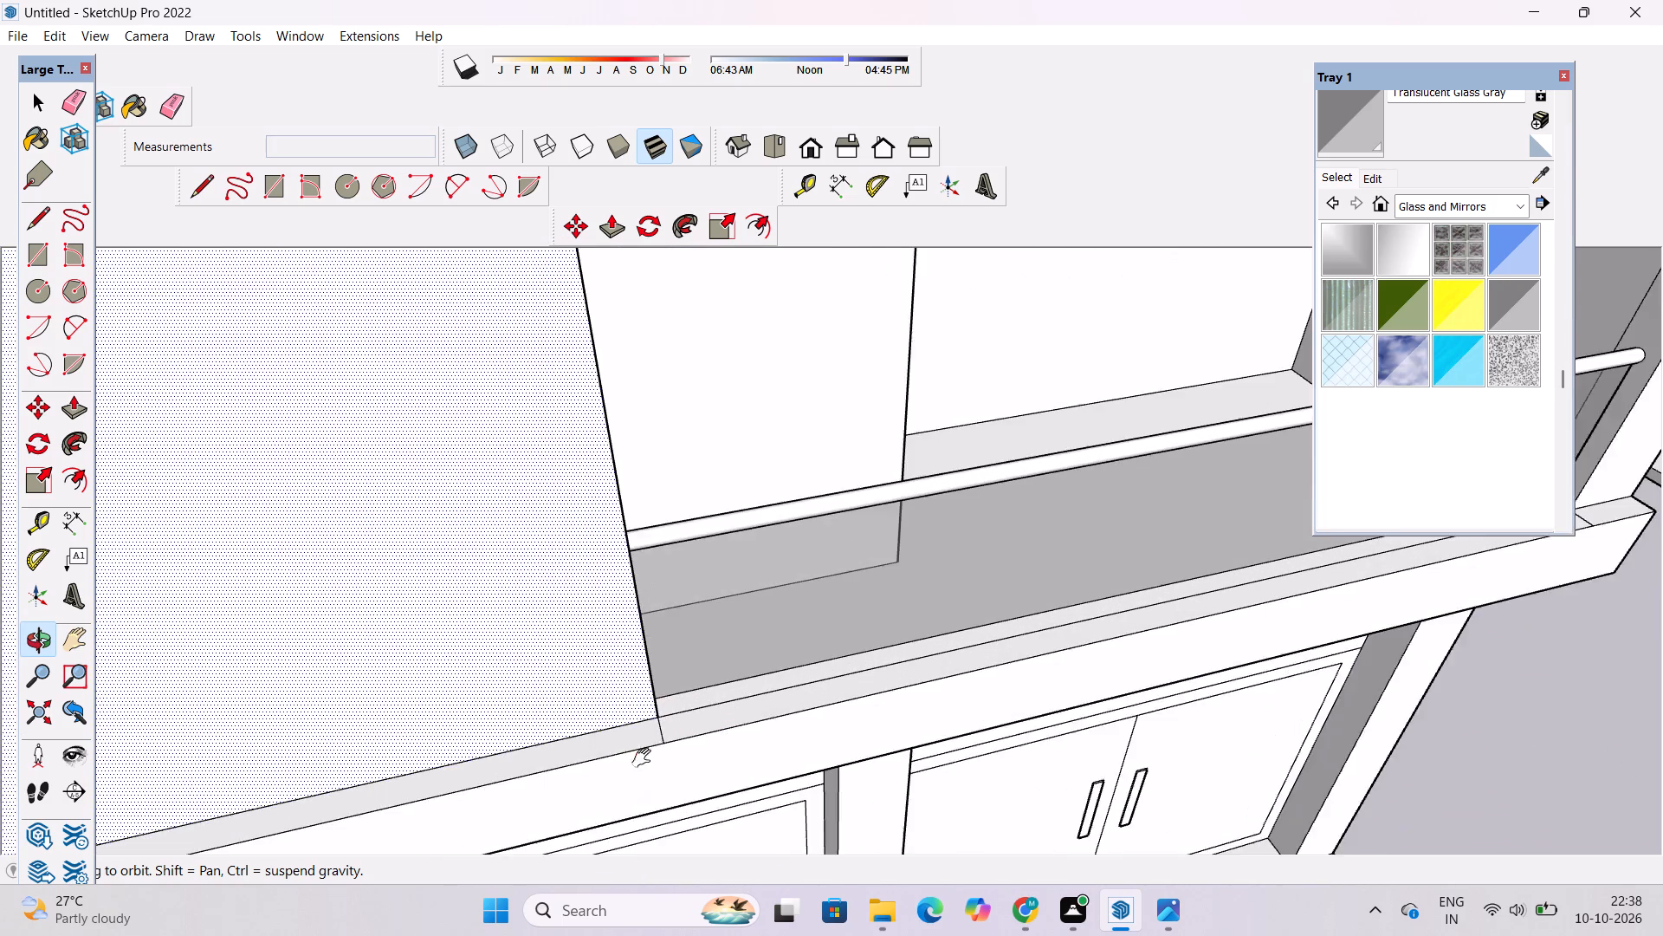
shift+drag(652, 760, 718, 776)
key(e)
scroll(720, 777, up, 4)
drag(759, 718, 735, 736)
scroll(452, 794, down, 14)
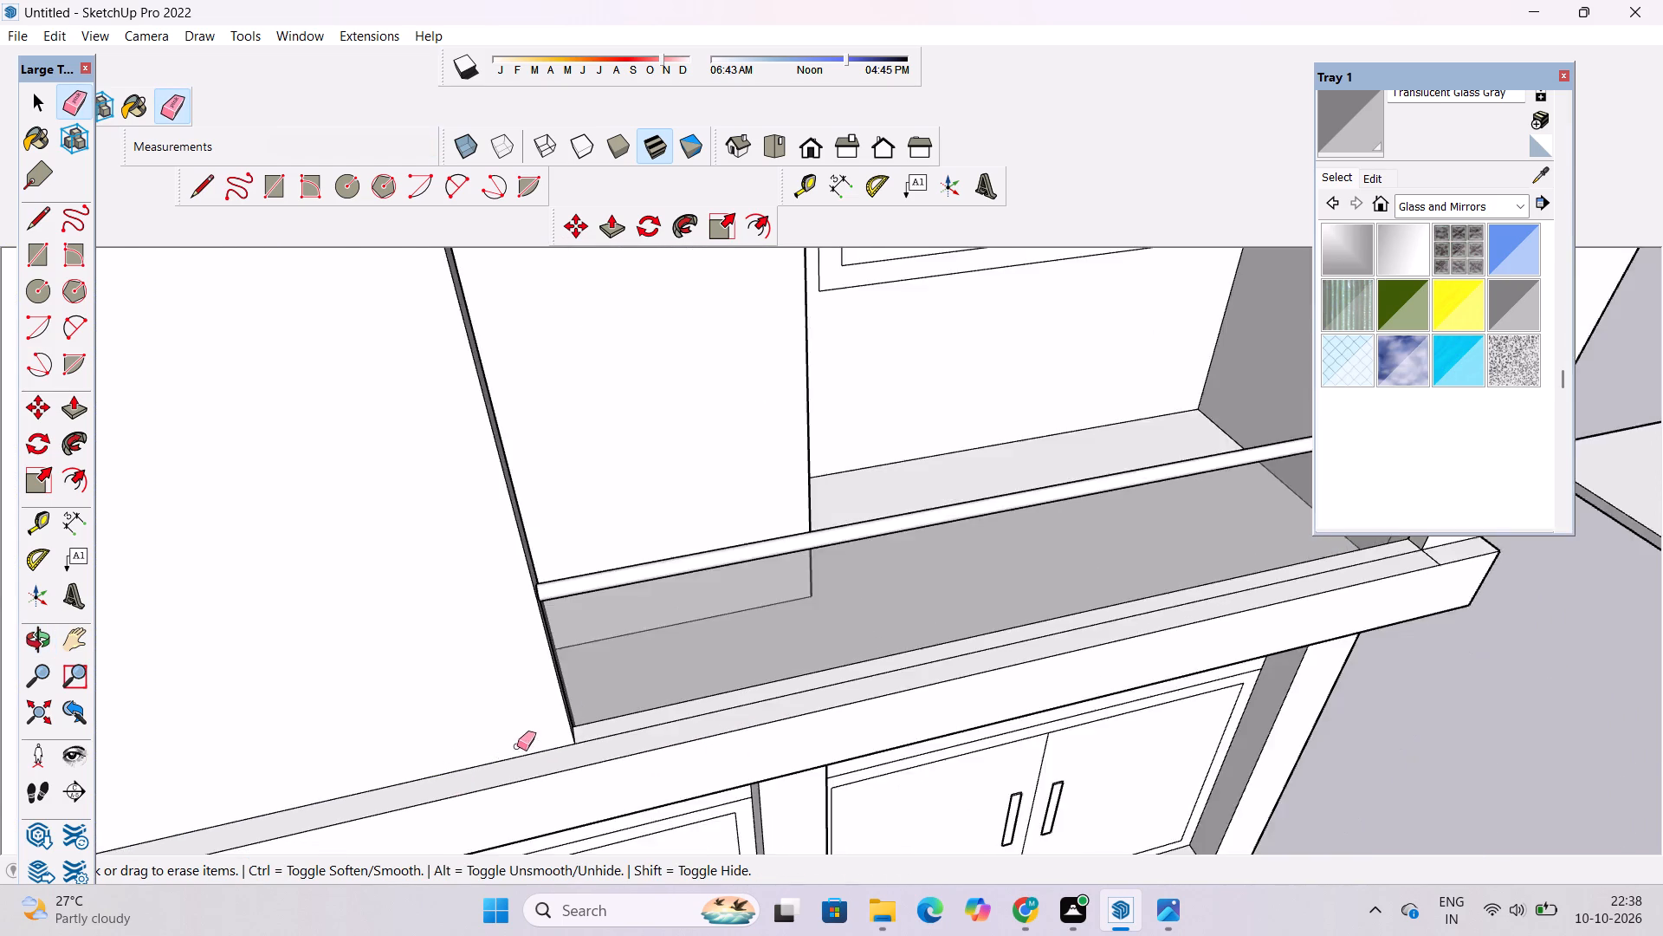
scroll(517, 746, down, 4)
scroll(1102, 608, up, 14)
drag(1018, 632, 967, 653)
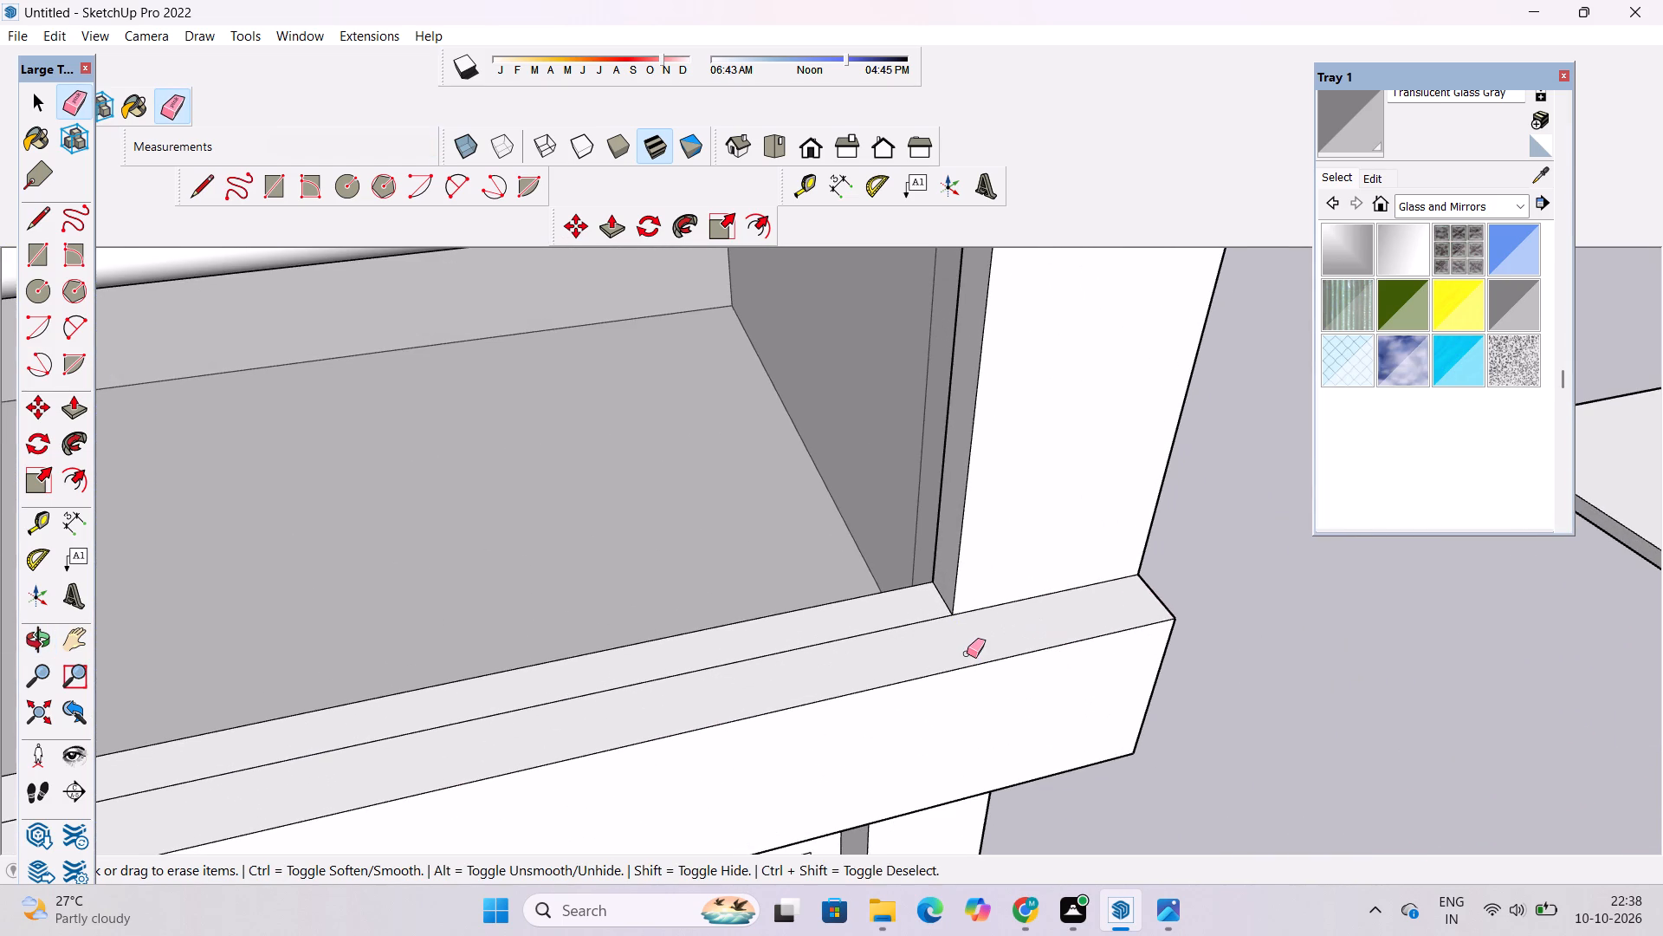
Erase the leftover seam lines on the underside of the top frame band above the tall panel.
key(o)
scroll(978, 620, down, 15)
drag(987, 702, 924, 614)
scroll(924, 601, down, 15)
drag(741, 647, 723, 633)
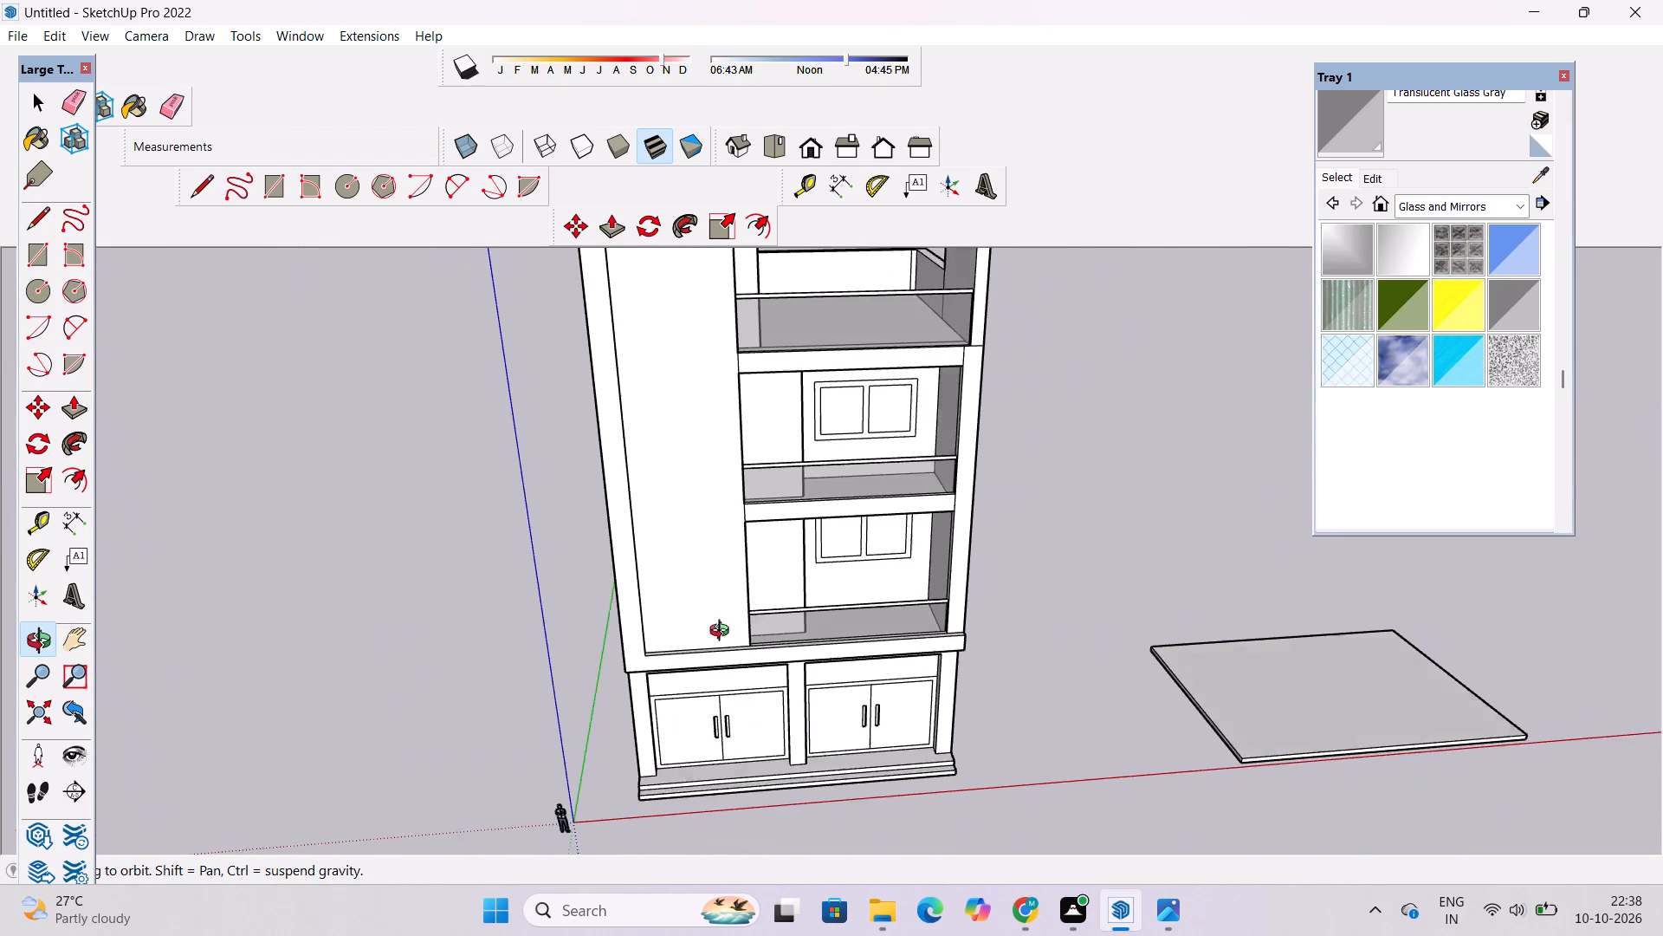
drag(723, 633, 696, 608)
shift+drag(672, 576, 724, 782)
drag(724, 782, 599, 595)
scroll(654, 448, up, 11)
drag(823, 459, 762, 459)
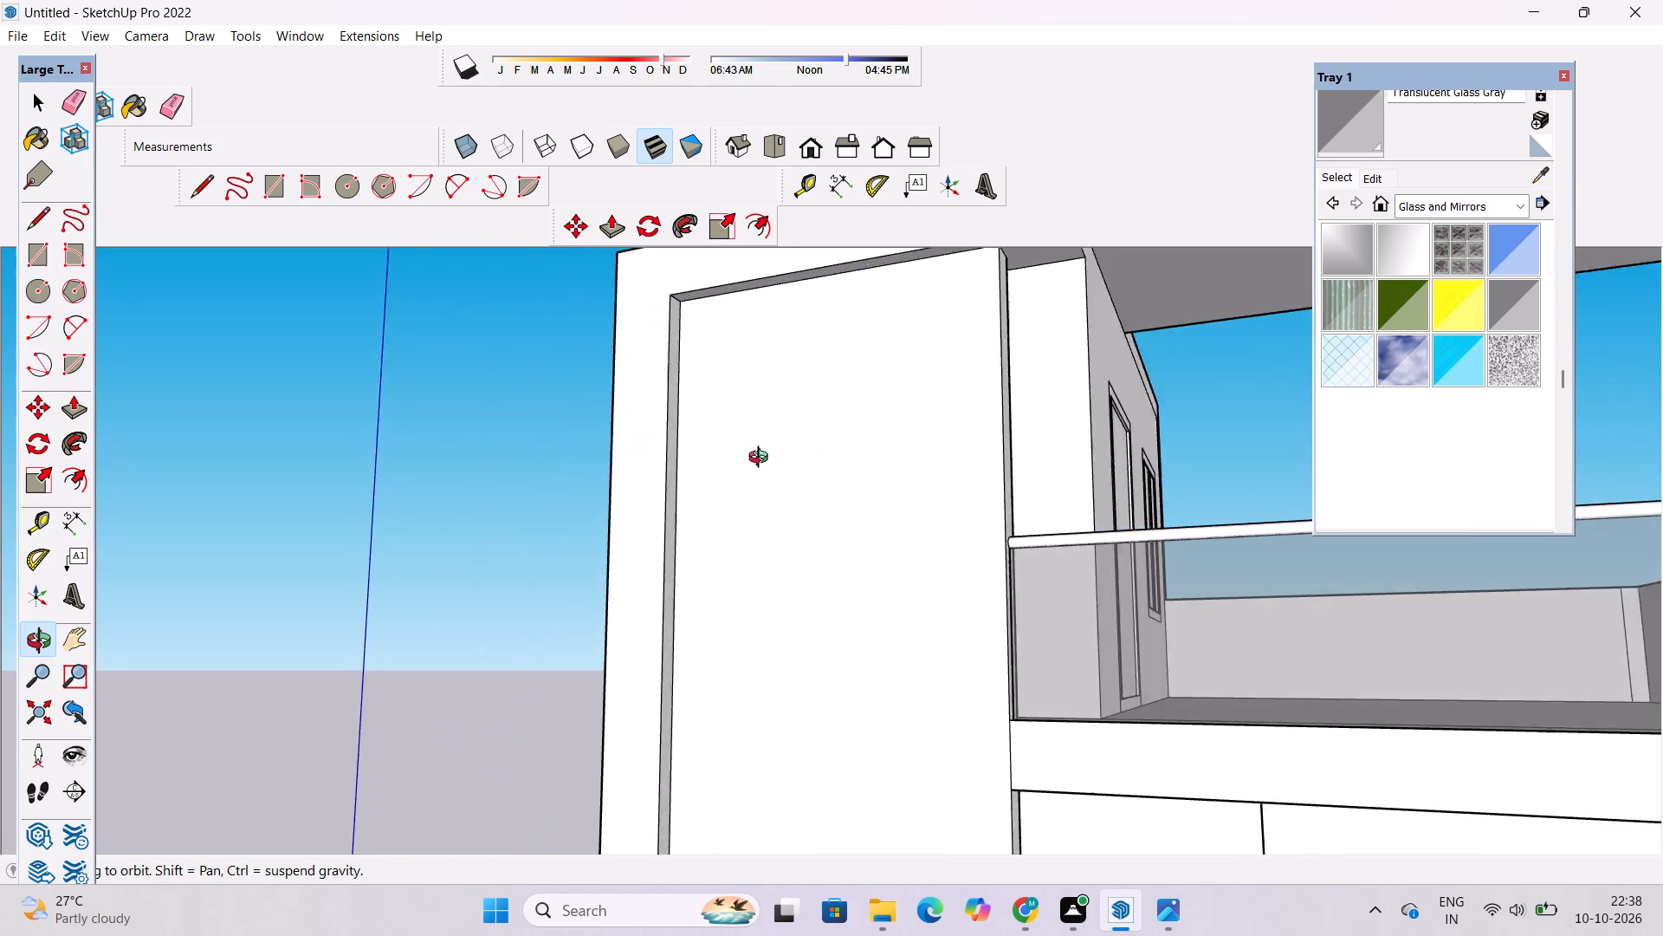
drag(762, 459, 706, 457)
scroll(705, 447, down, 6)
shift+drag(750, 457, 761, 604)
scroll(871, 493, up, 12)
drag(812, 497, 805, 406)
scroll(805, 387, up, 4)
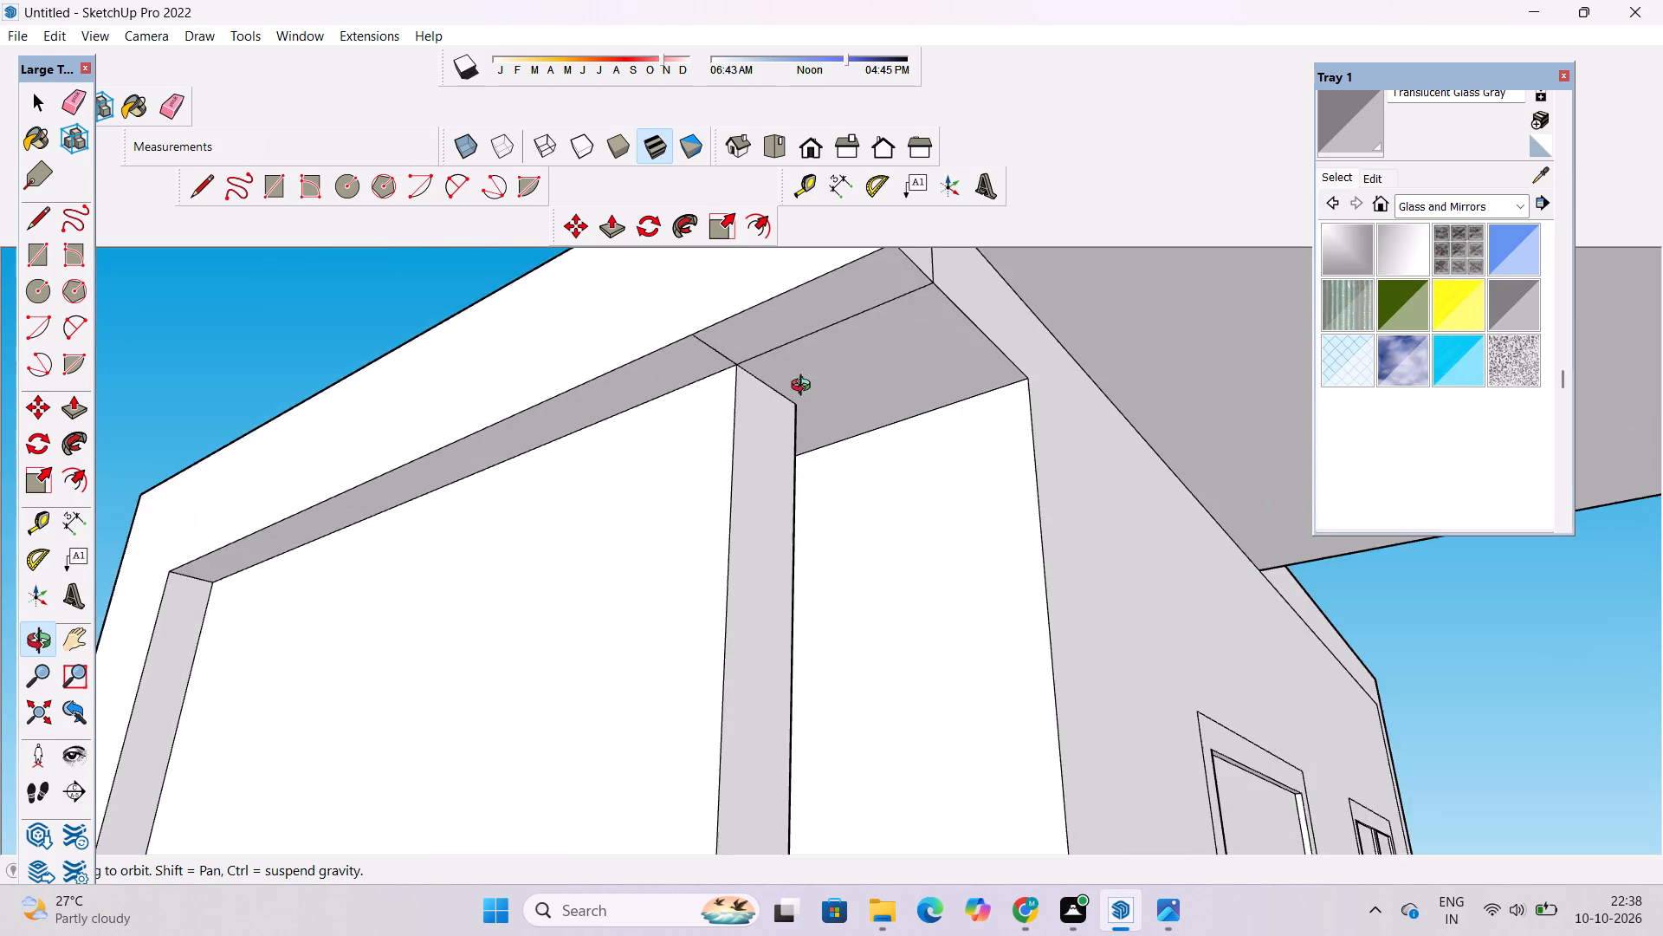
scroll(805, 387, up, 1)
shift+drag(805, 388, 822, 526)
drag(822, 521, 820, 478)
key(e)
drag(814, 413, 824, 454)
drag(762, 458, 730, 462)
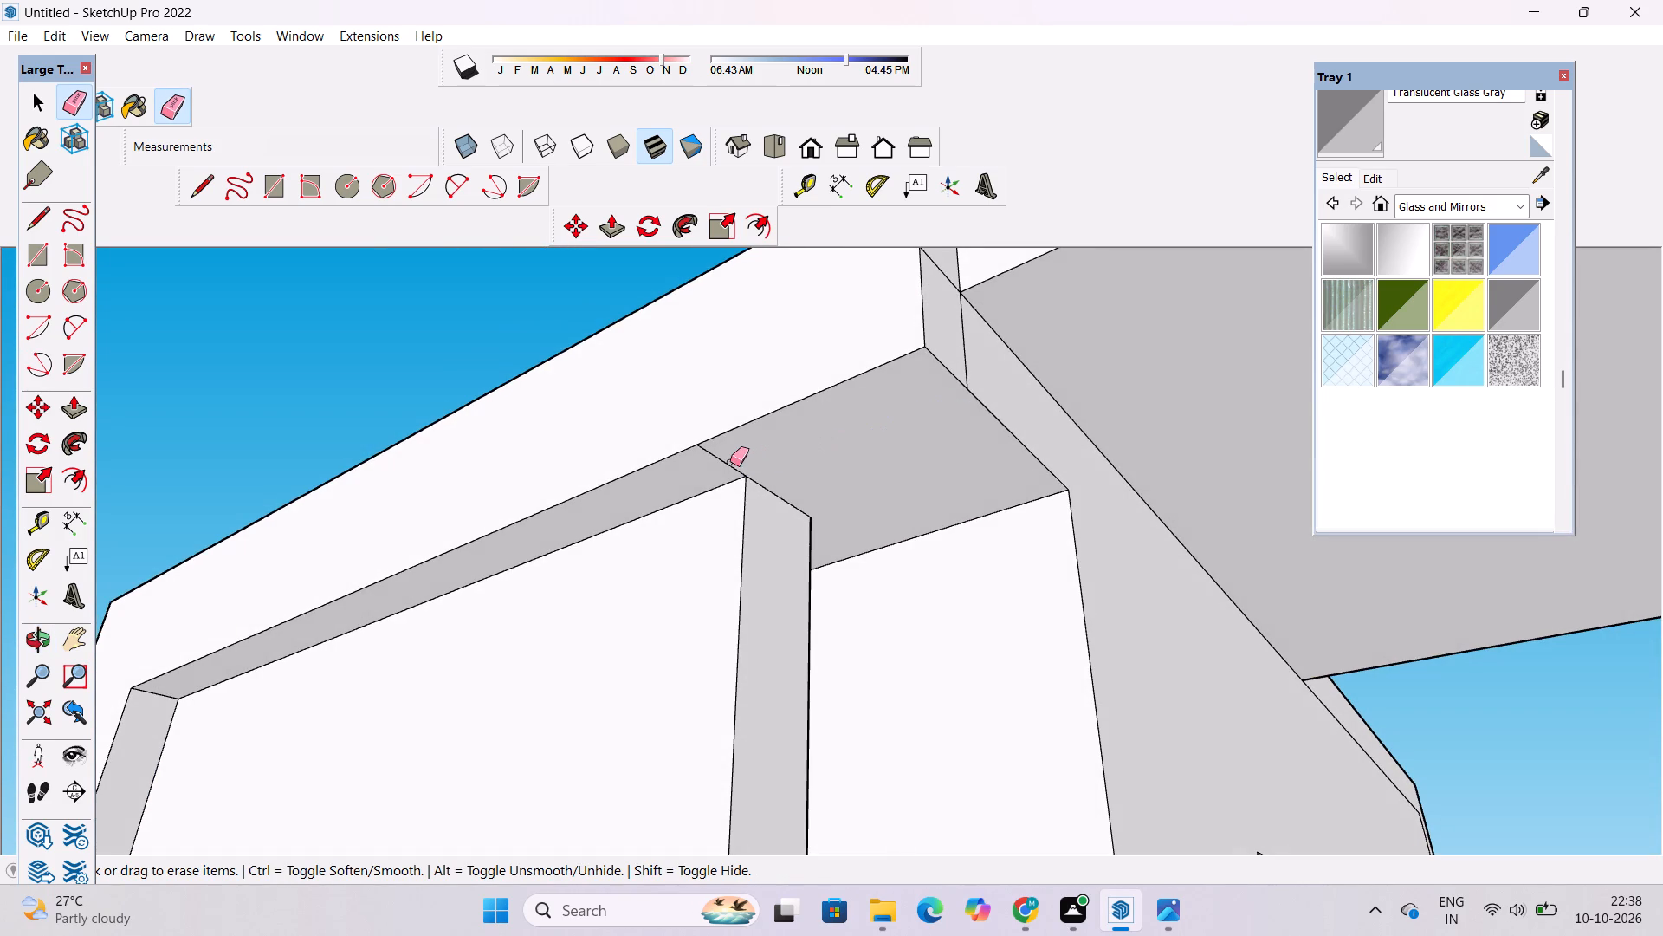
drag(730, 462, 725, 458)
Erase the leftover seam lines on the end face of the top frame band, where it meets the roof opening.
drag(960, 326, 957, 356)
drag(957, 356, 938, 486)
scroll(904, 565, down, 6)
scroll(904, 391, up, 7)
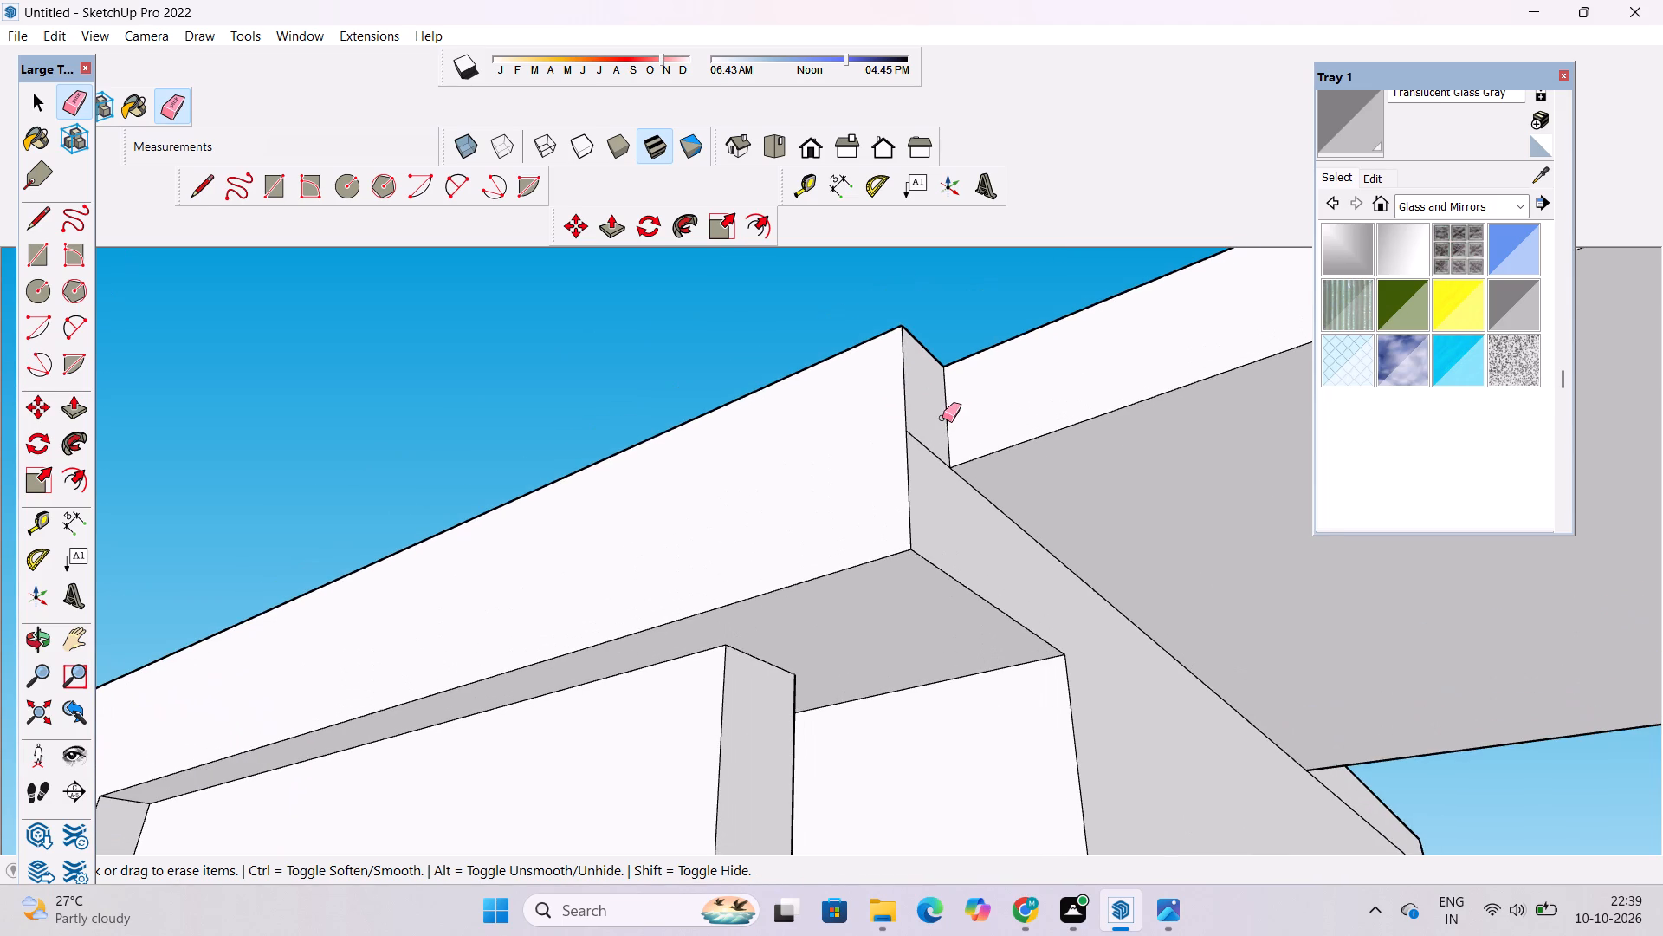
drag(935, 430, 922, 458)
Examine the whole building front with its projecting frame, from the top balcony down to the ground-floor doors.
key(o)
scroll(895, 253, down, 14)
drag(901, 386, 1007, 662)
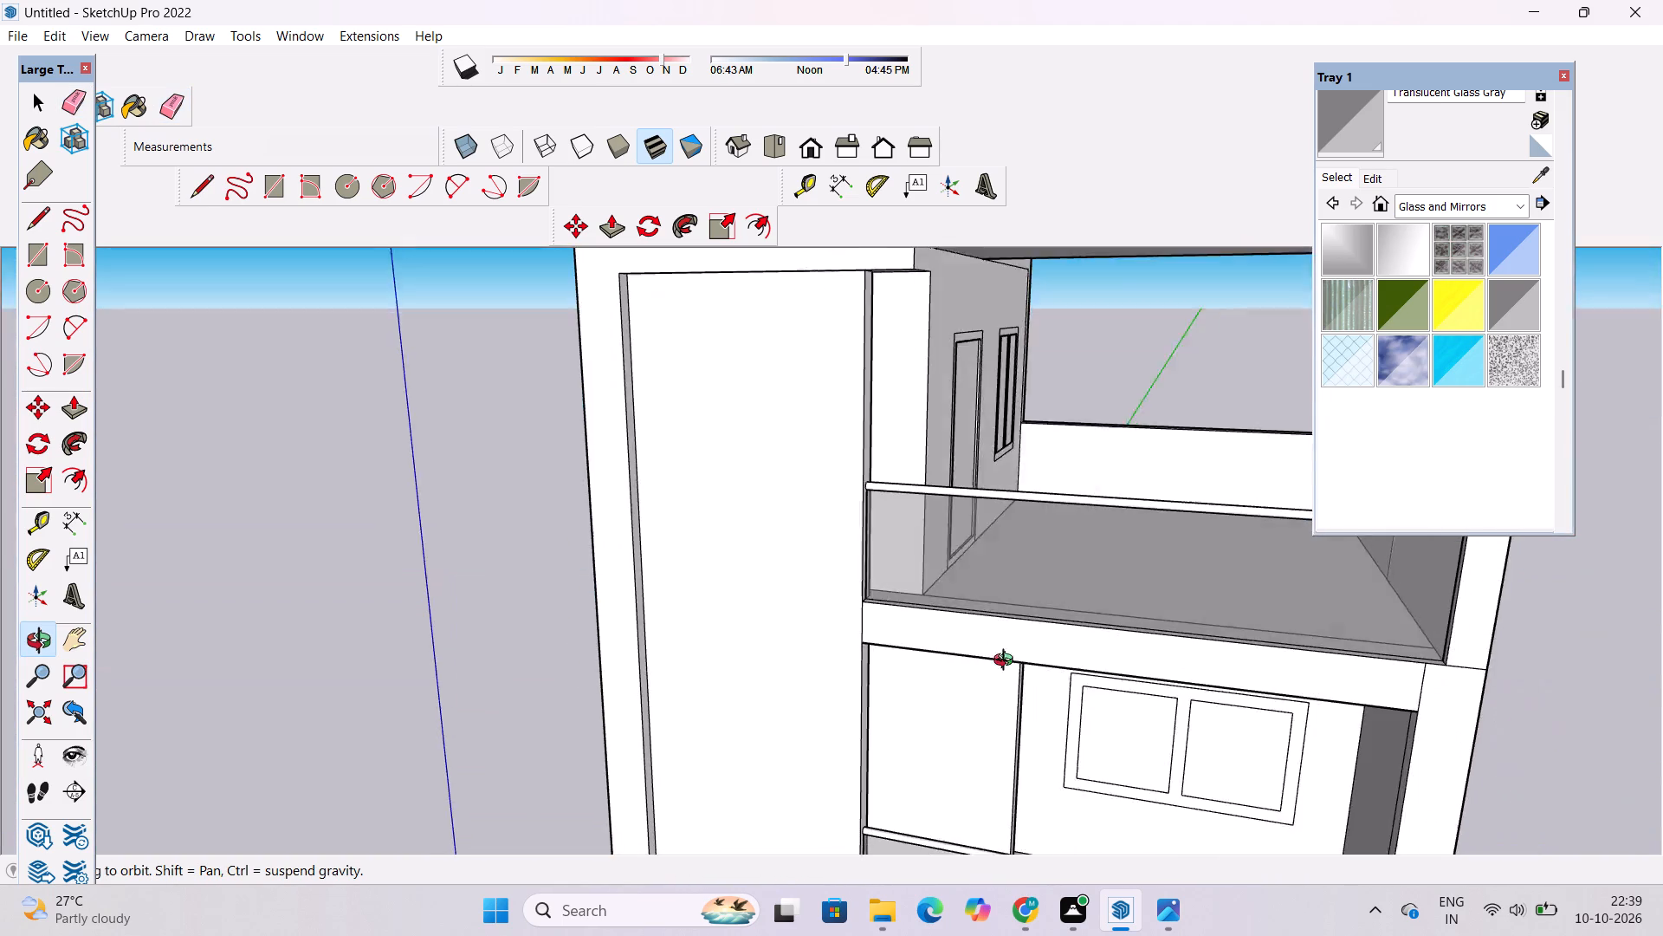
drag(1007, 662, 1018, 683)
scroll(935, 472, down, 12)
drag(935, 569, 1047, 581)
drag(1033, 619, 970, 568)
drag(961, 659, 896, 570)
scroll(890, 545, up, 2)
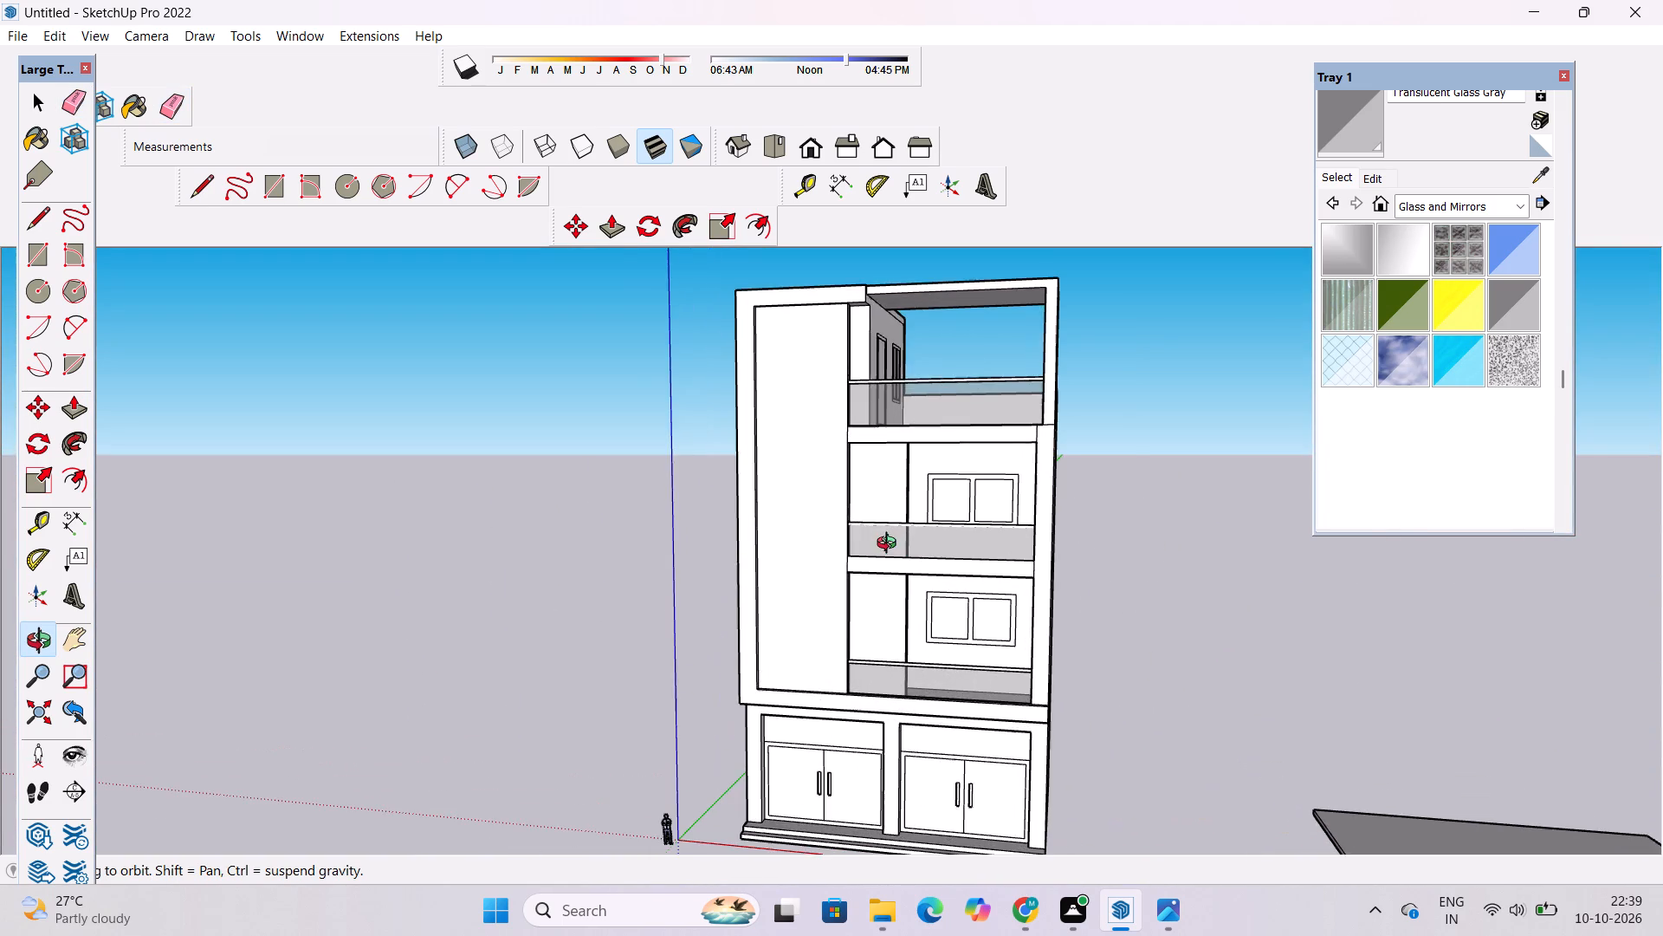
scroll(890, 545, up, 1)
shift+scroll(886, 532, down, 6)
drag(862, 586, 921, 572)
drag(950, 568, 906, 589)
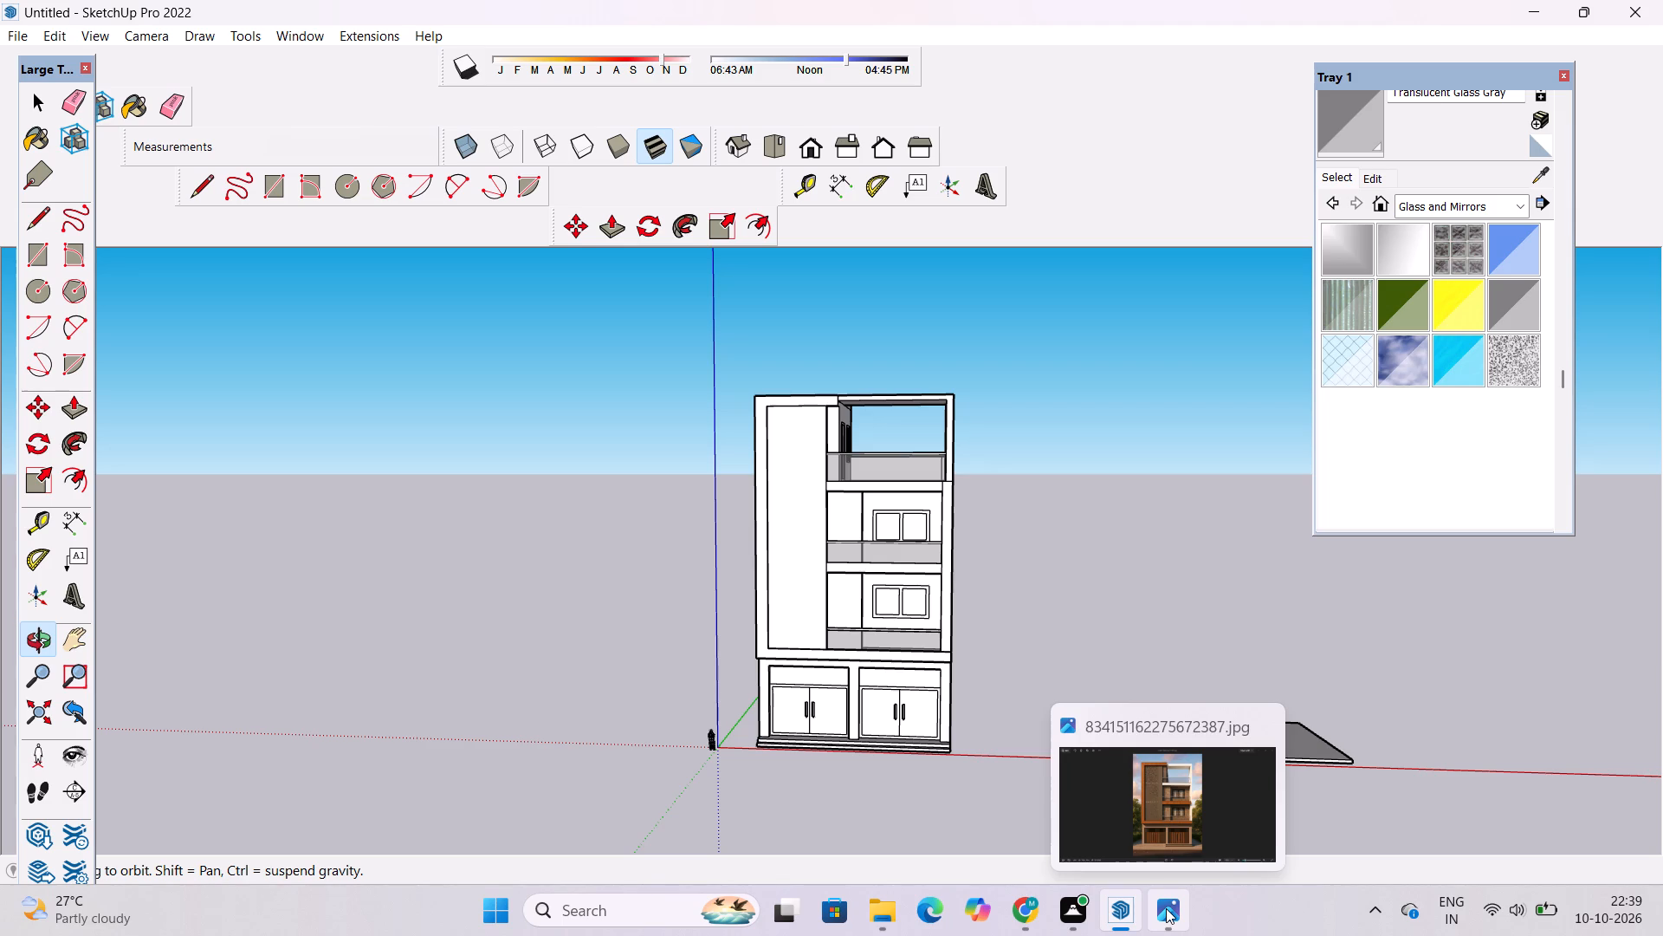
Check the facade finishes in the reference picture in Photos, and compare them with the SketchUp model's front.
click(1168, 913)
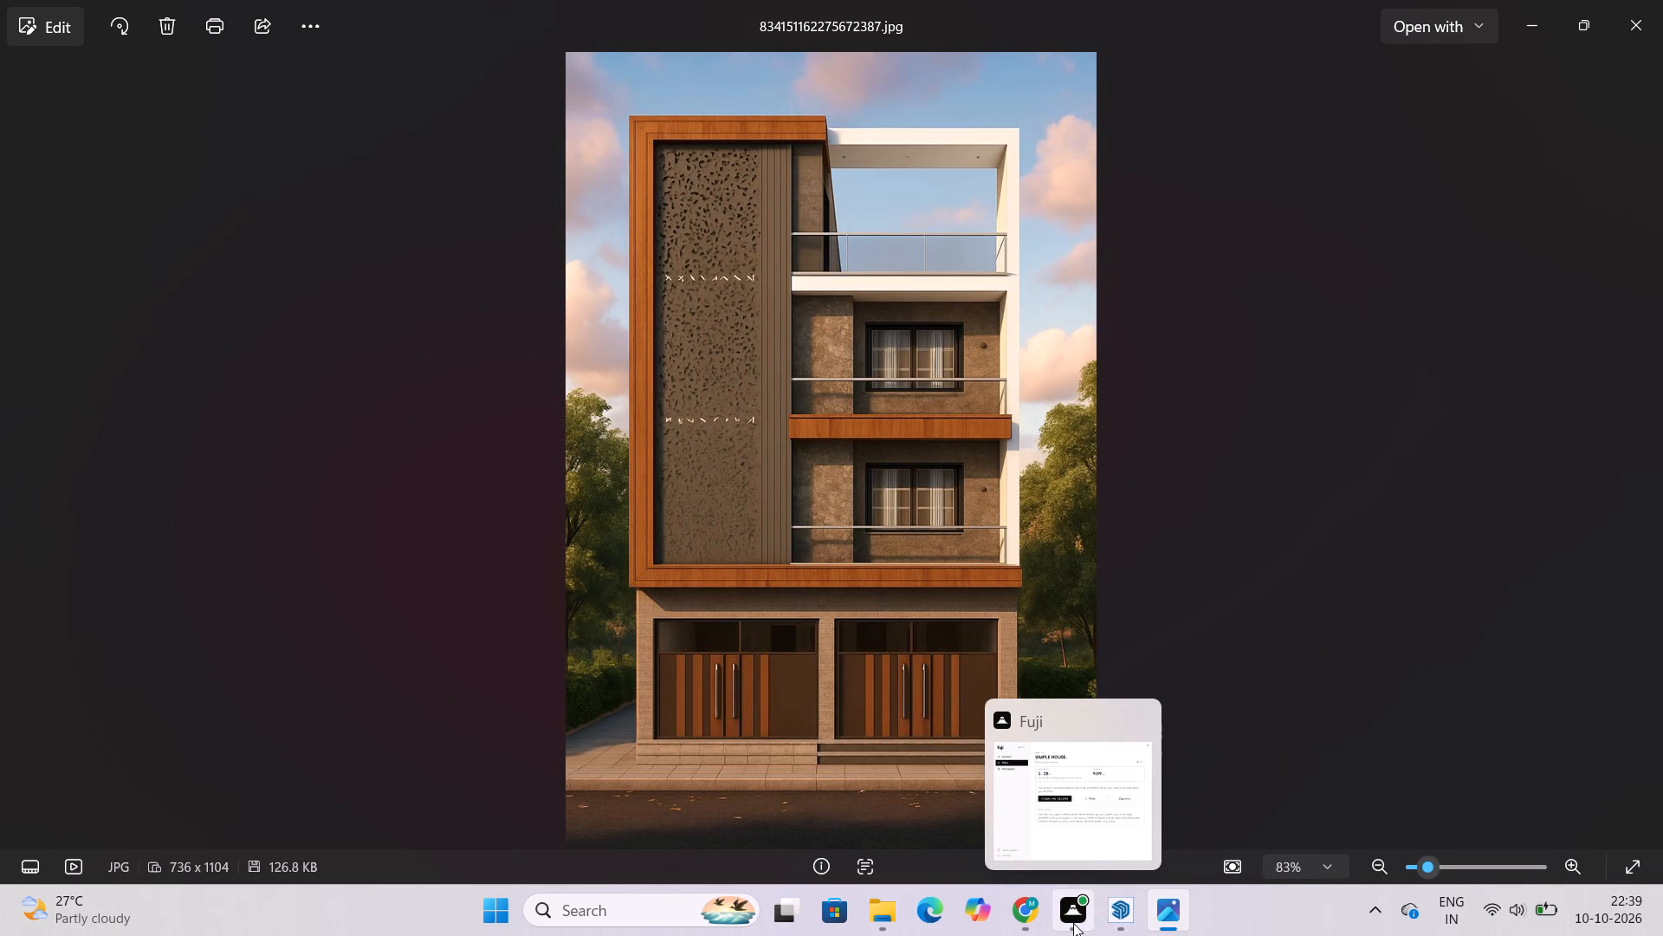
click(1121, 920)
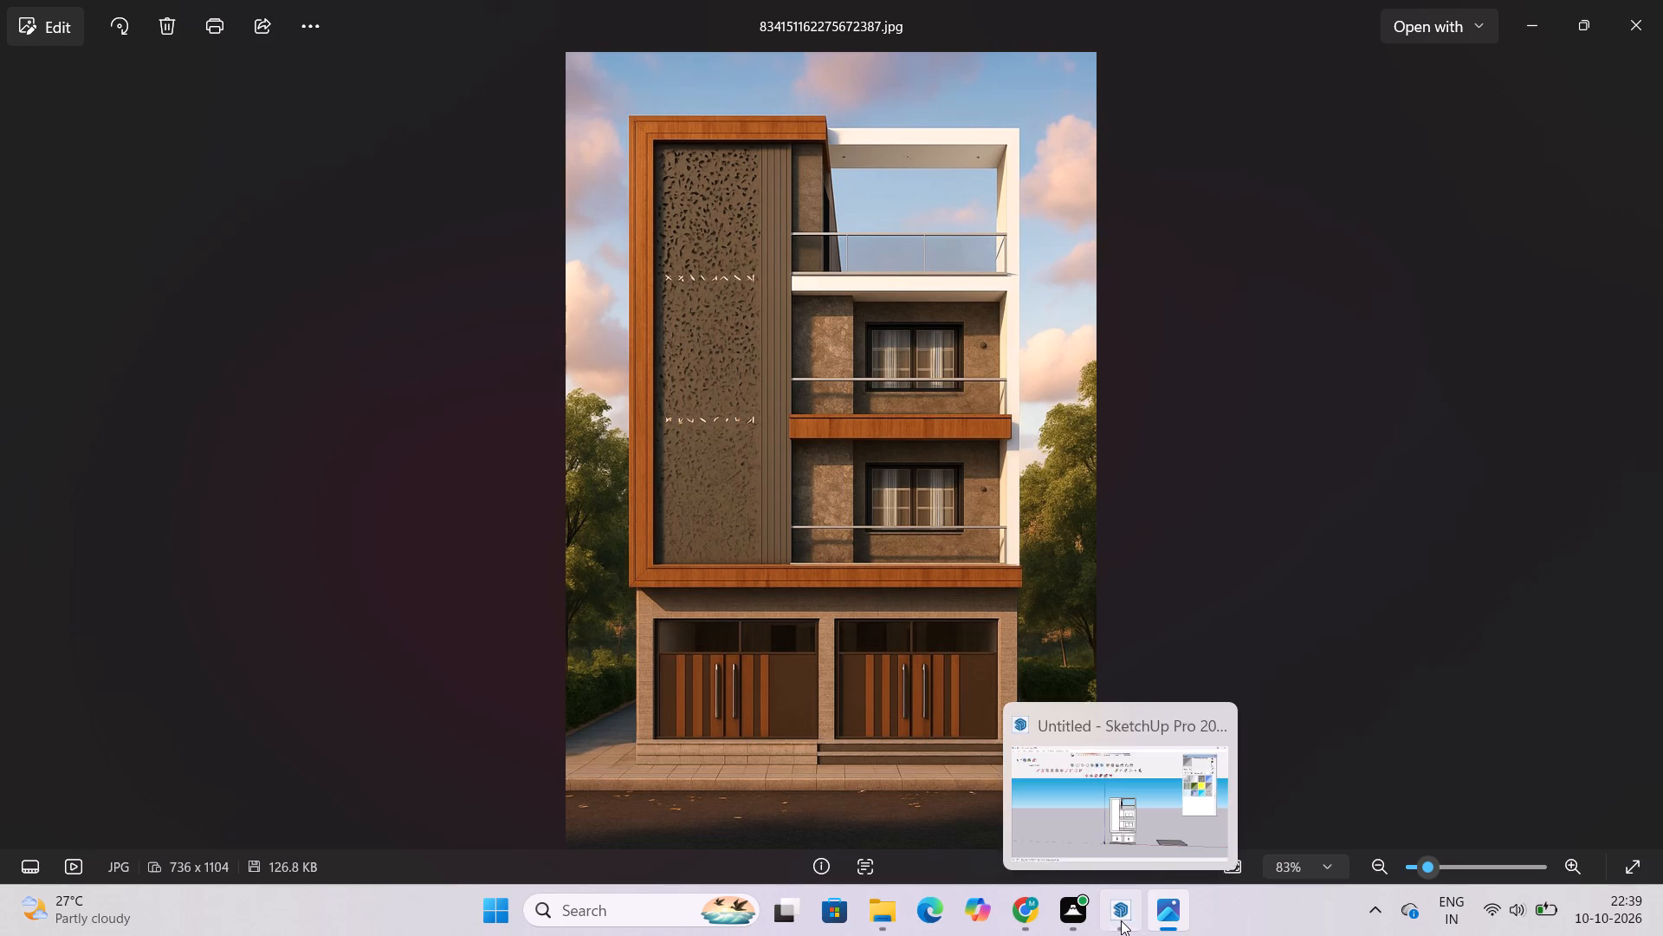
scroll(847, 786, down, 5)
scroll(847, 786, up, 8)
shift+click(848, 768)
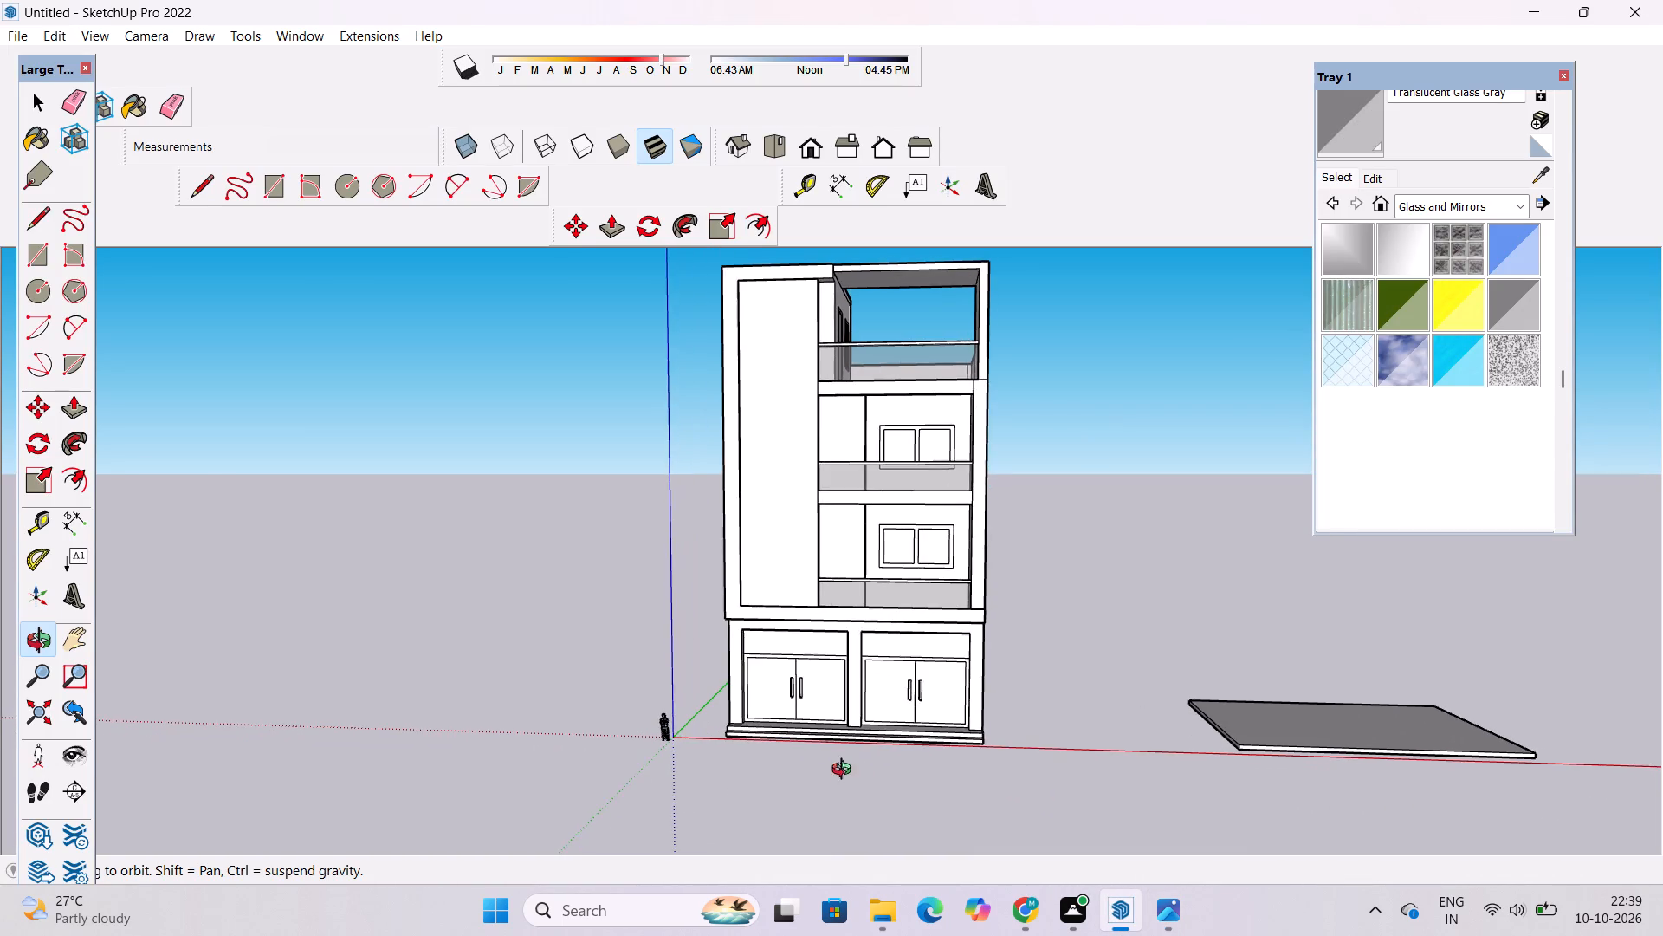
drag(845, 771, 861, 771)
scroll(873, 733, up, 8)
shift+drag(883, 715, 898, 759)
shift+drag(898, 759, 890, 757)
shift+click(887, 753)
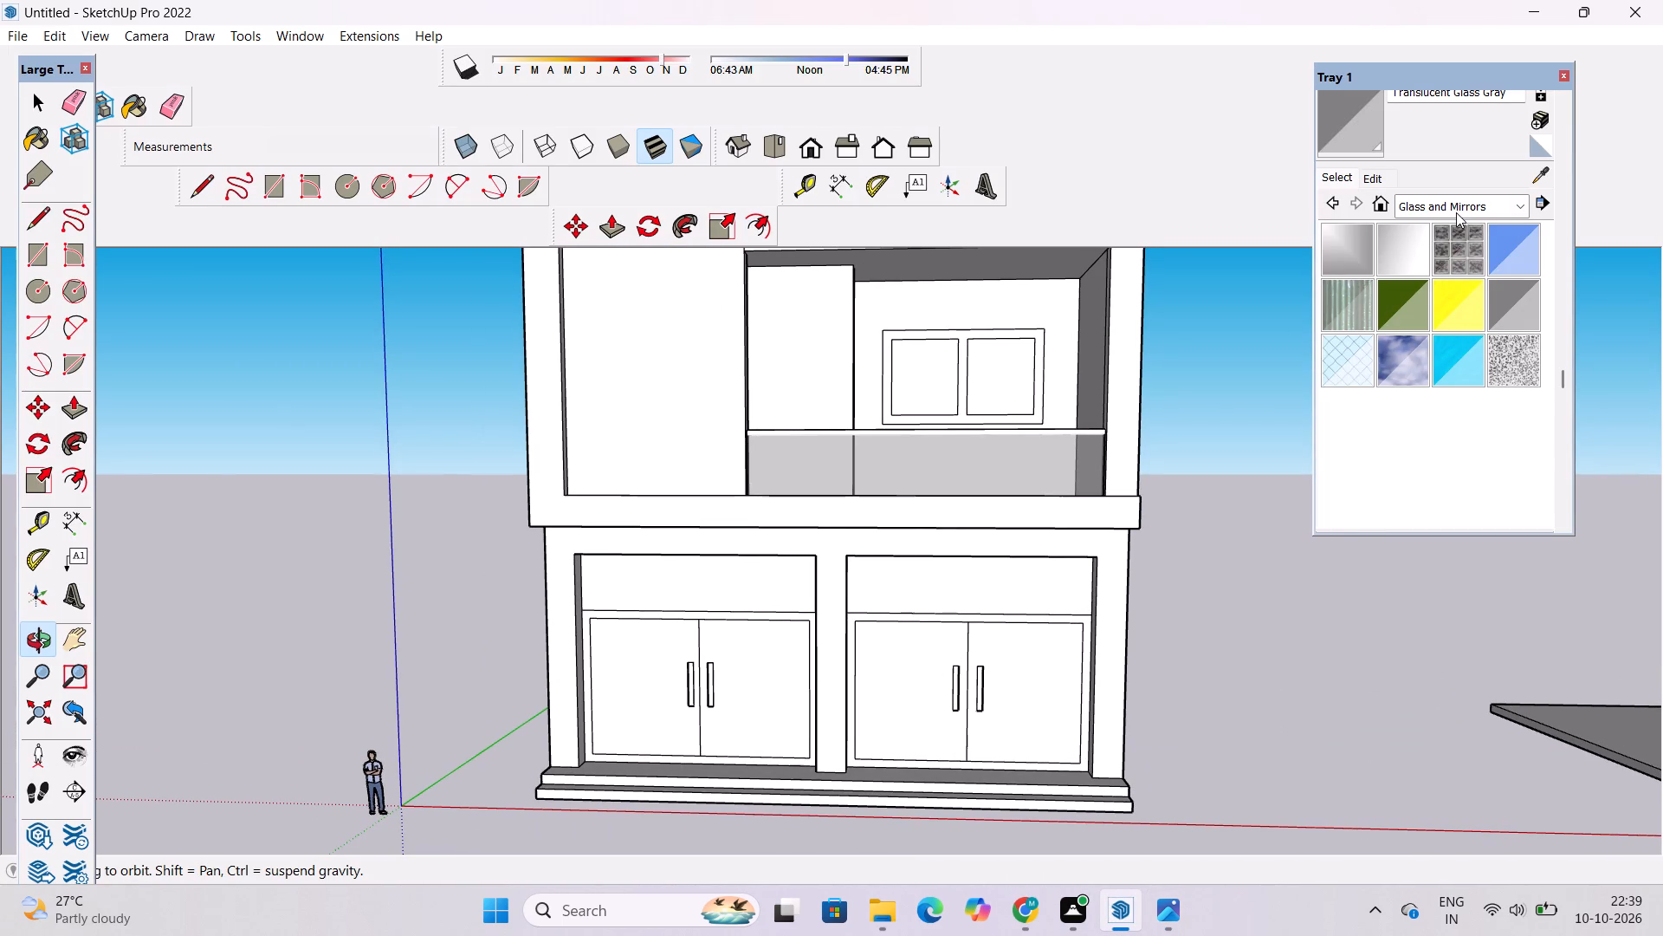
scroll(979, 665, down, 9)
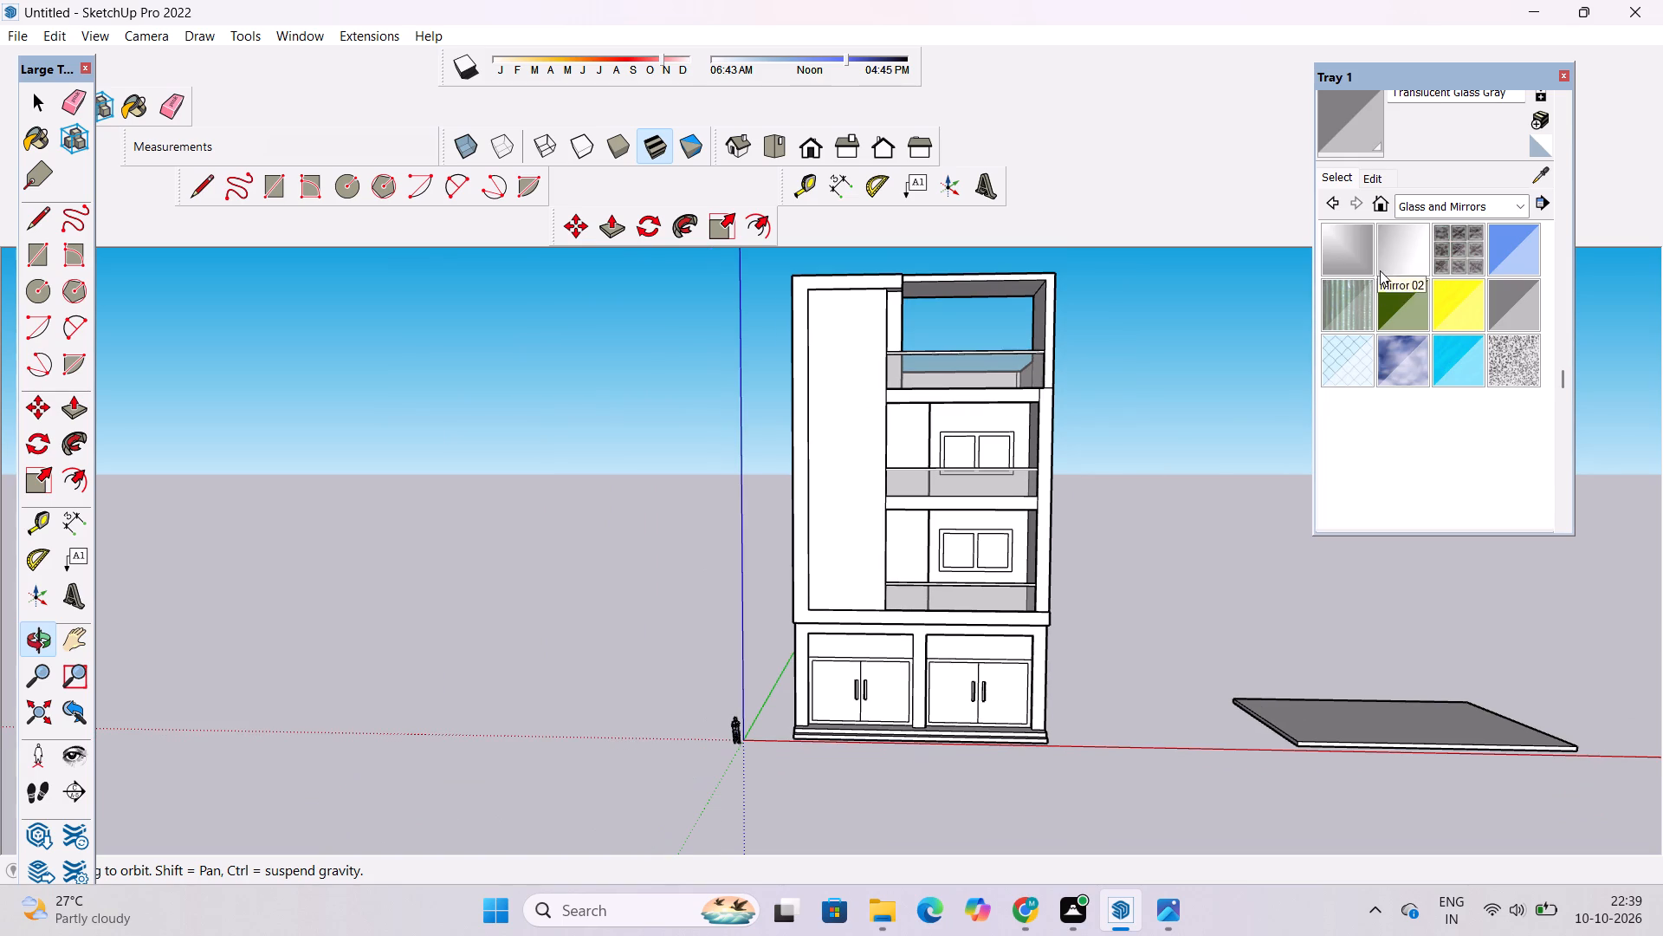
Paint the front face of the C-shaped frame around the tall panel with Wood Bamboo from the Wood materials collection.
click(1413, 200)
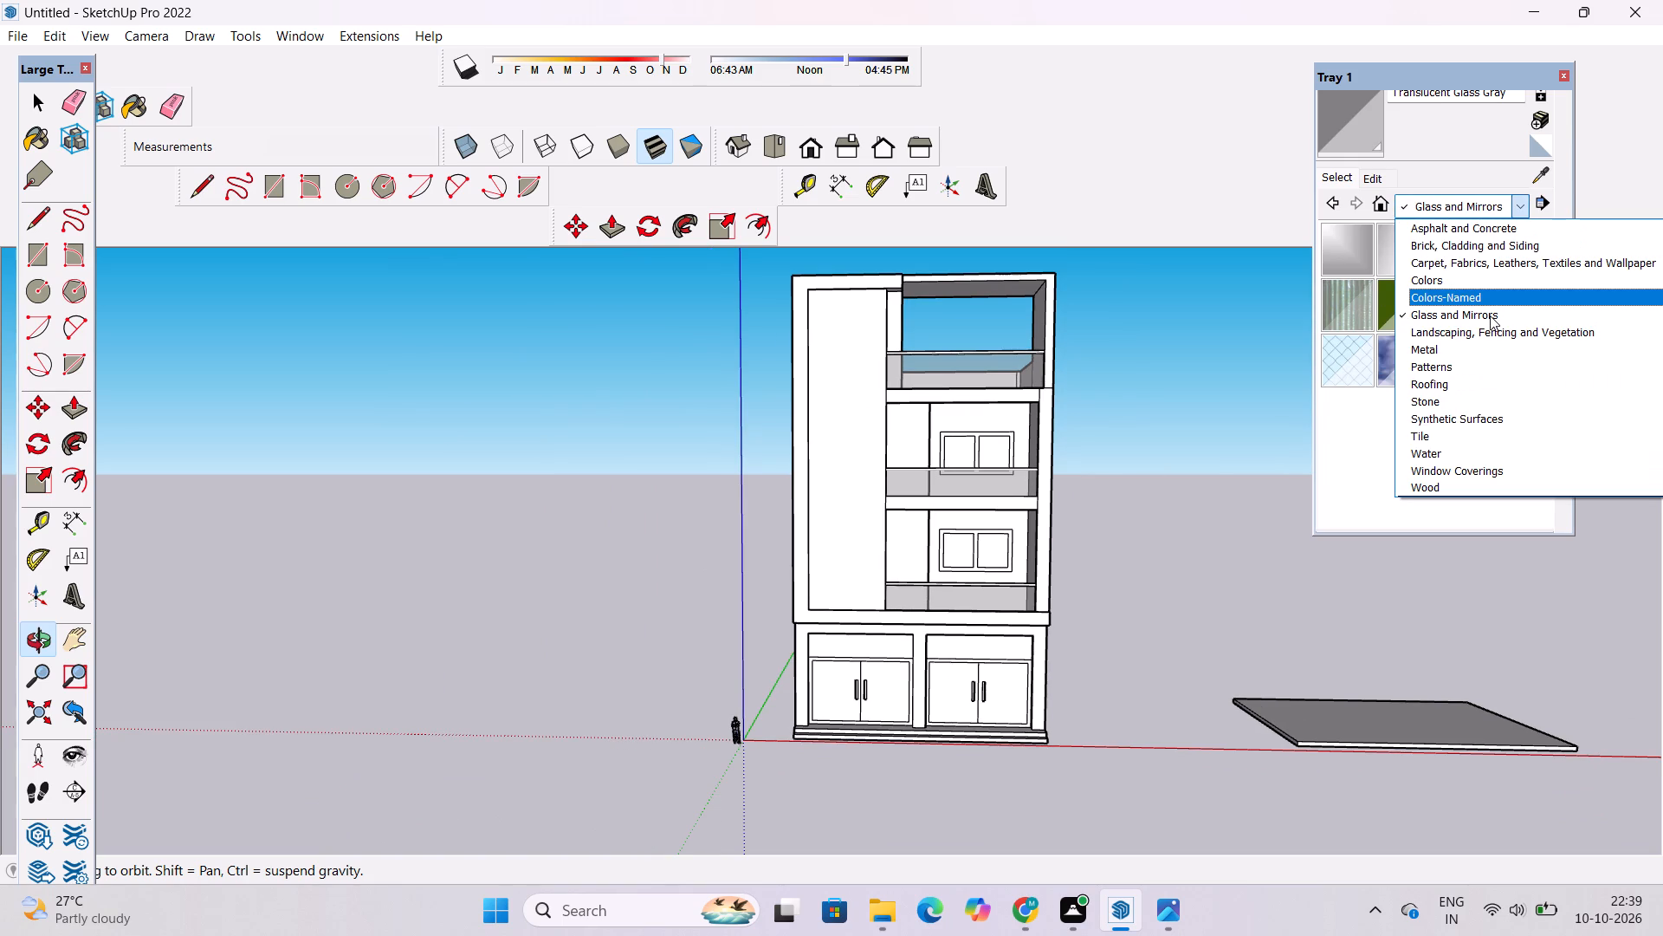
click(1484, 296)
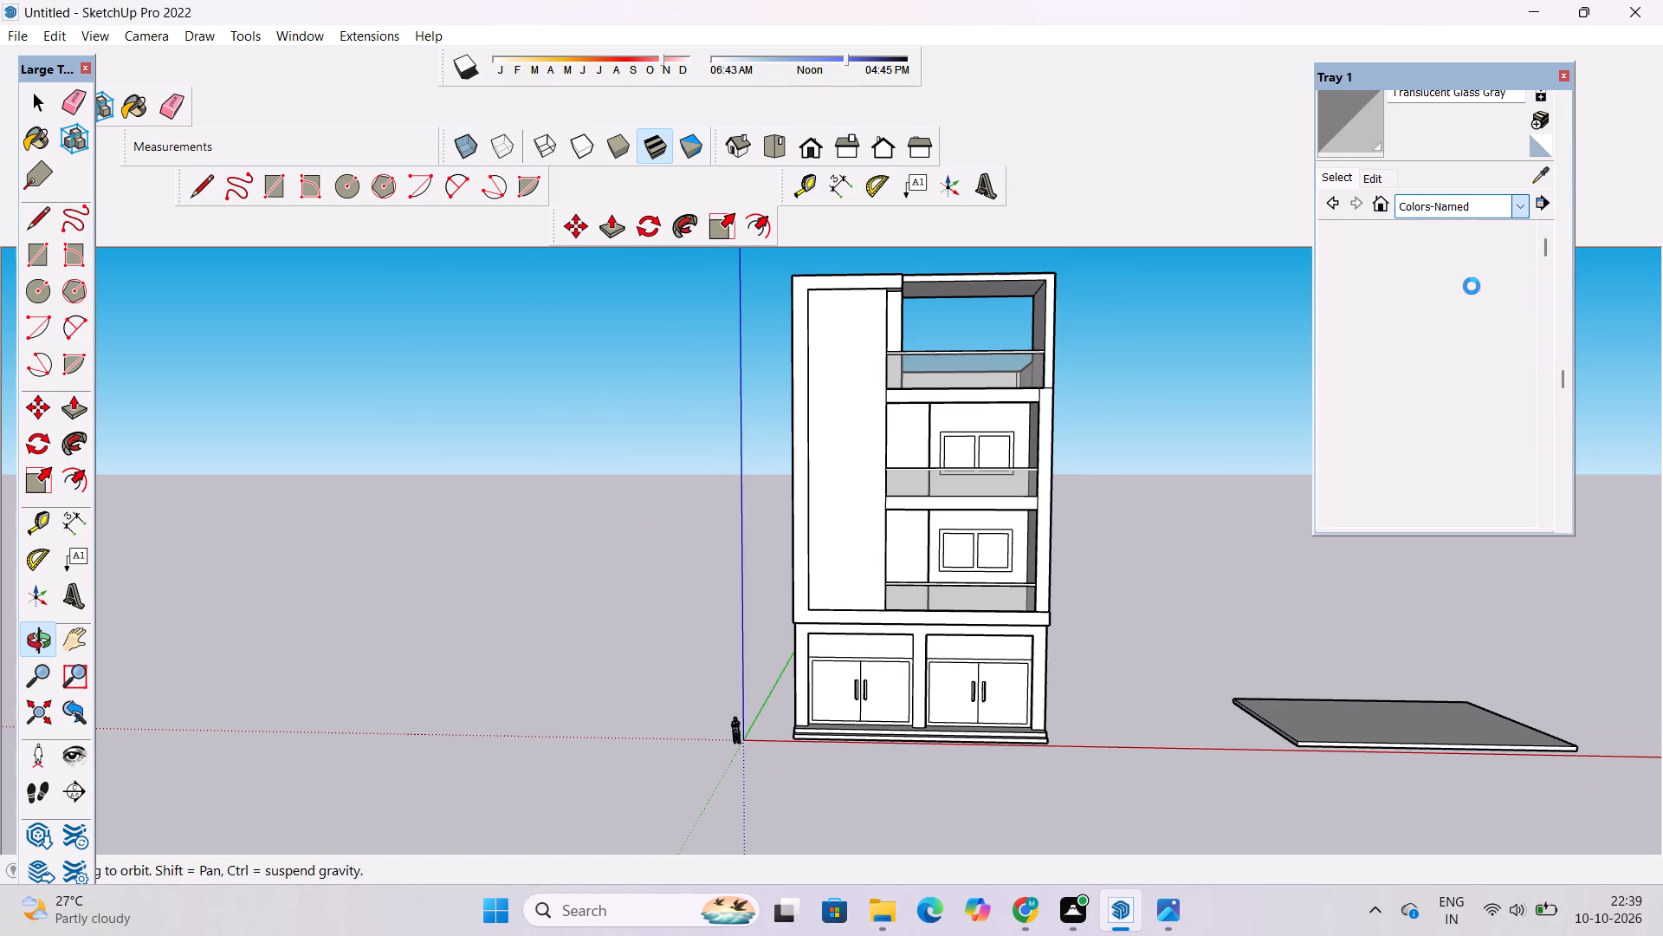
scroll(1415, 372, up, 1)
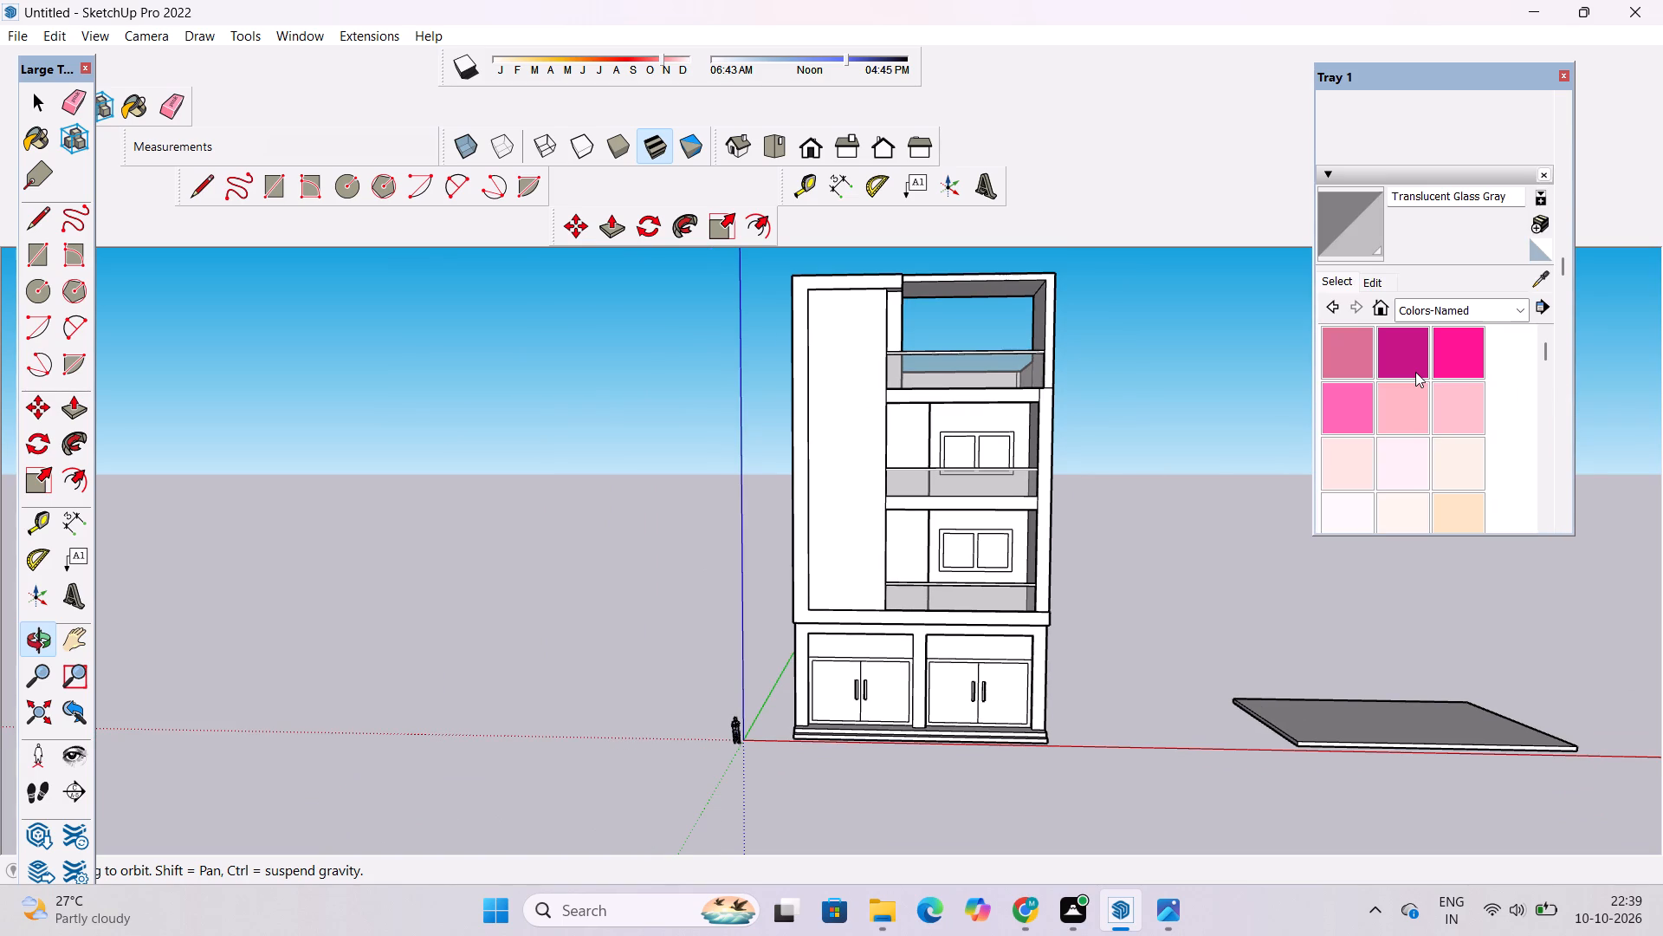
click(1468, 315)
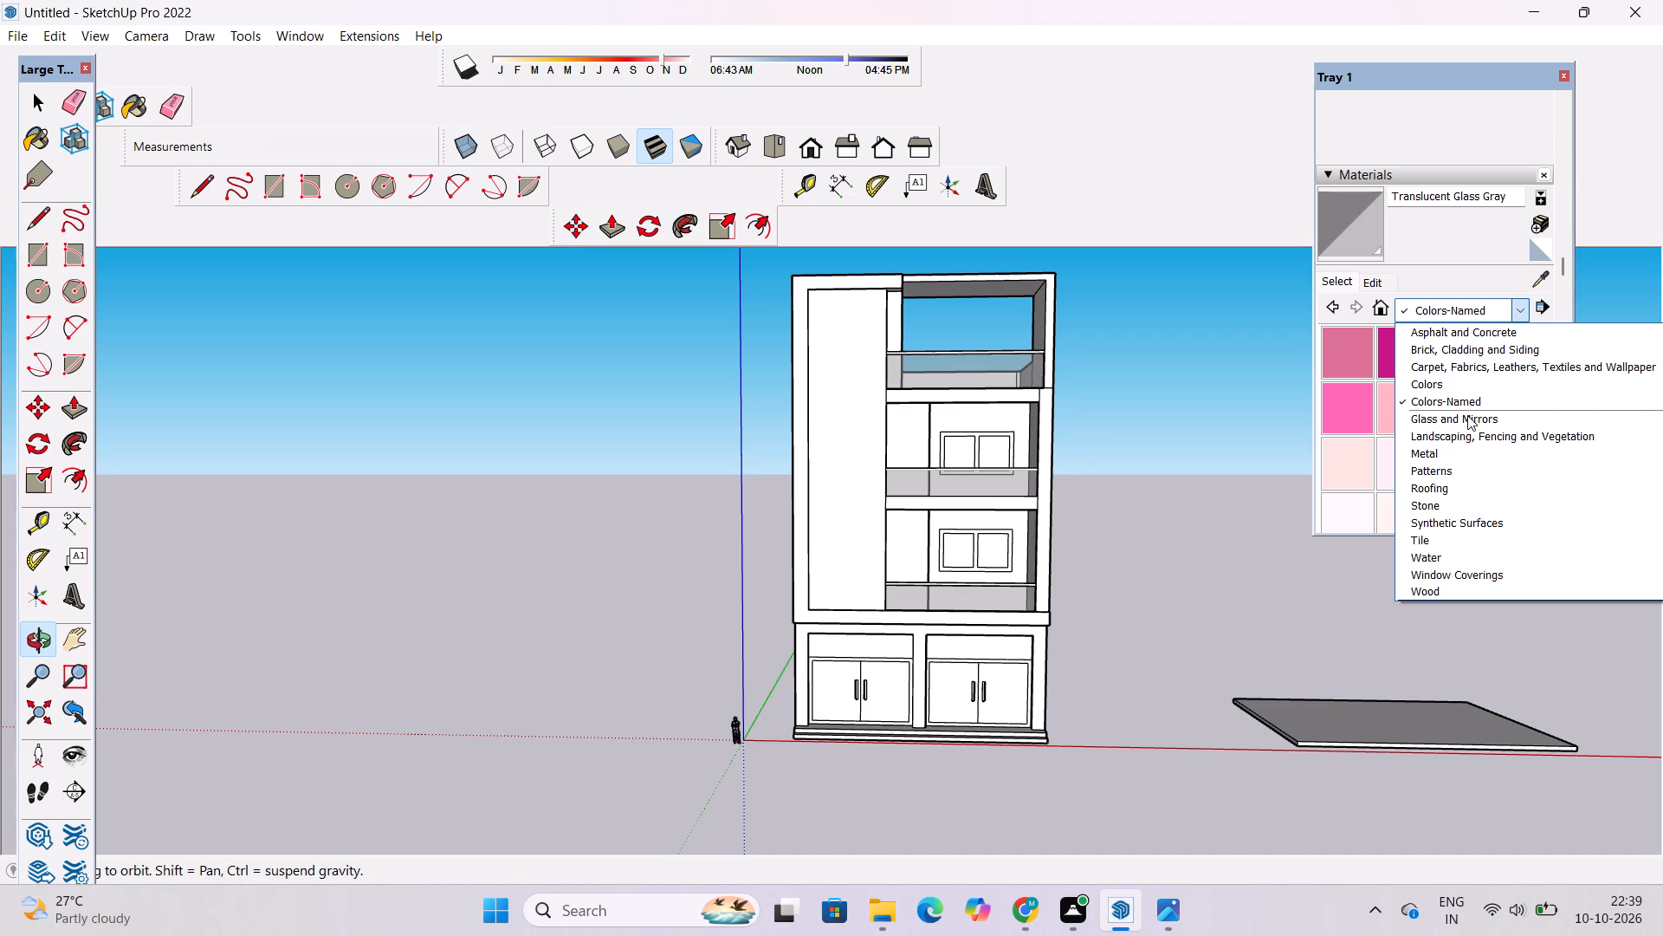
scroll(1467, 415, up, 1)
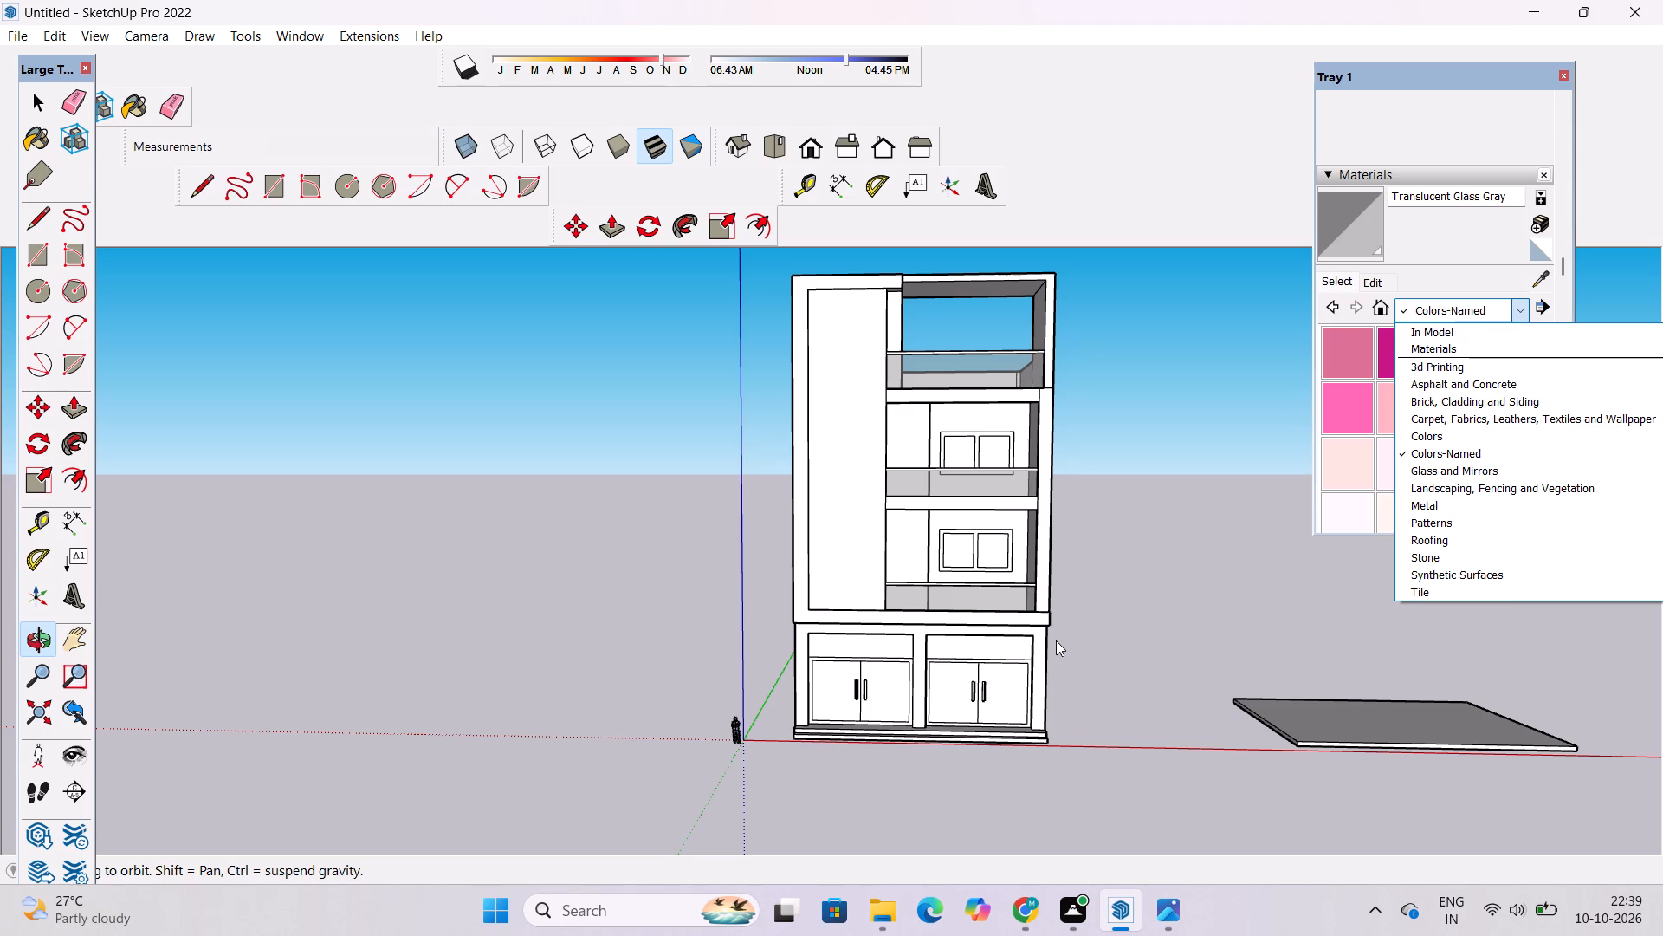
click(1453, 589)
scroll(1403, 434, down, 5)
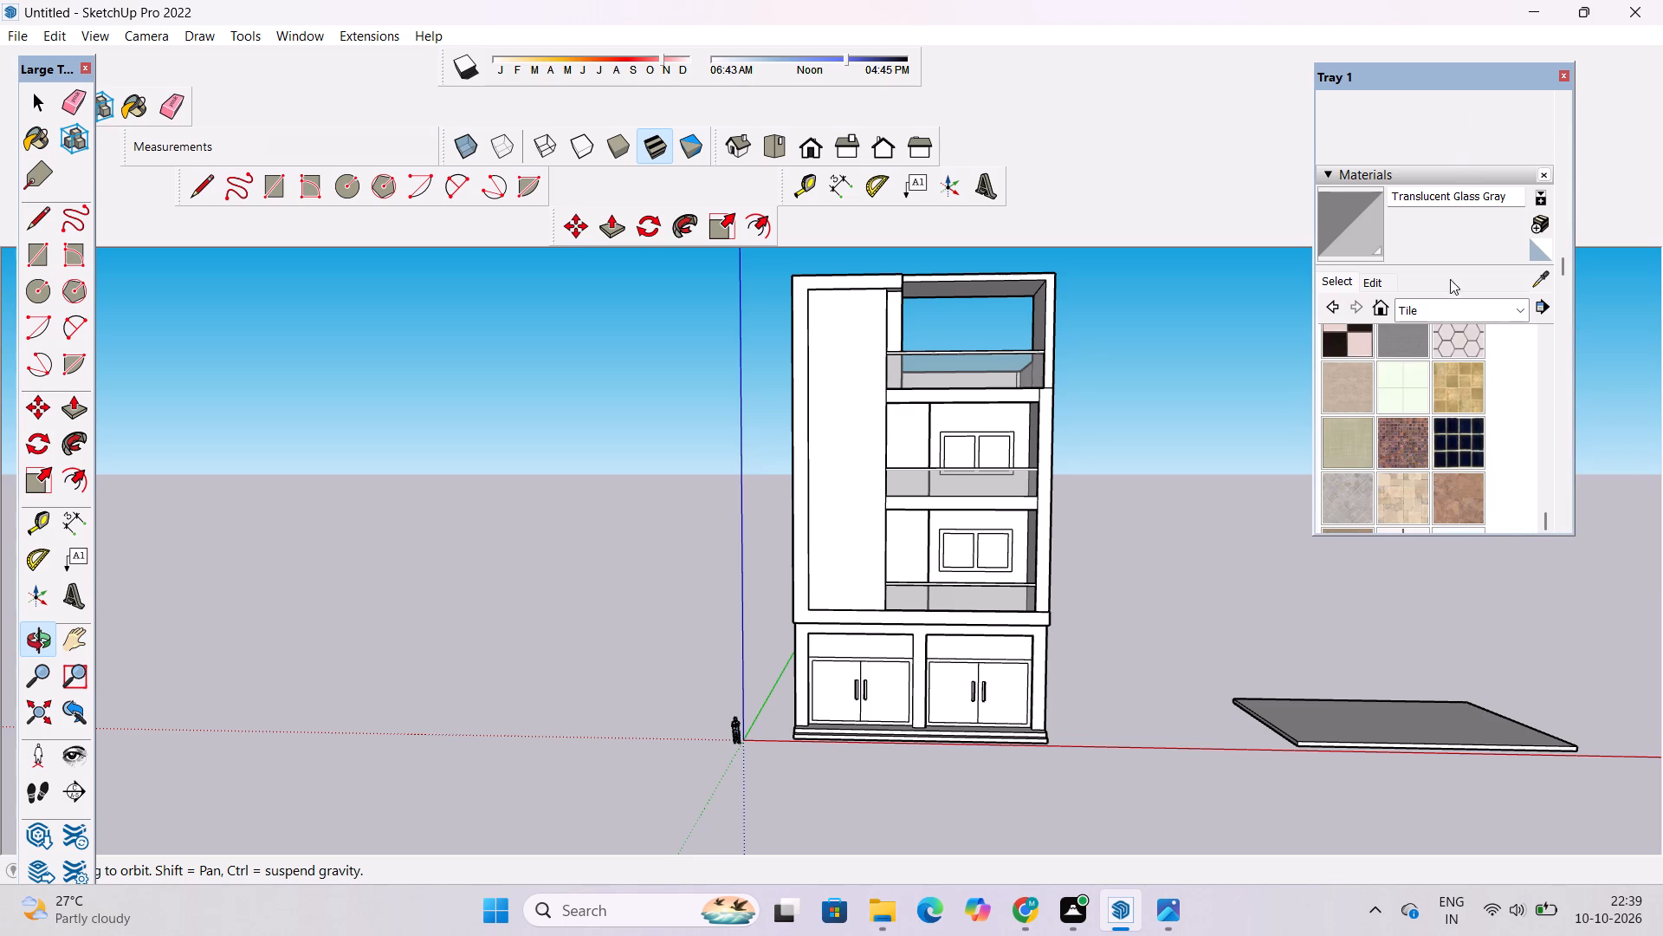
click(1449, 315)
scroll(1440, 509, down, 2)
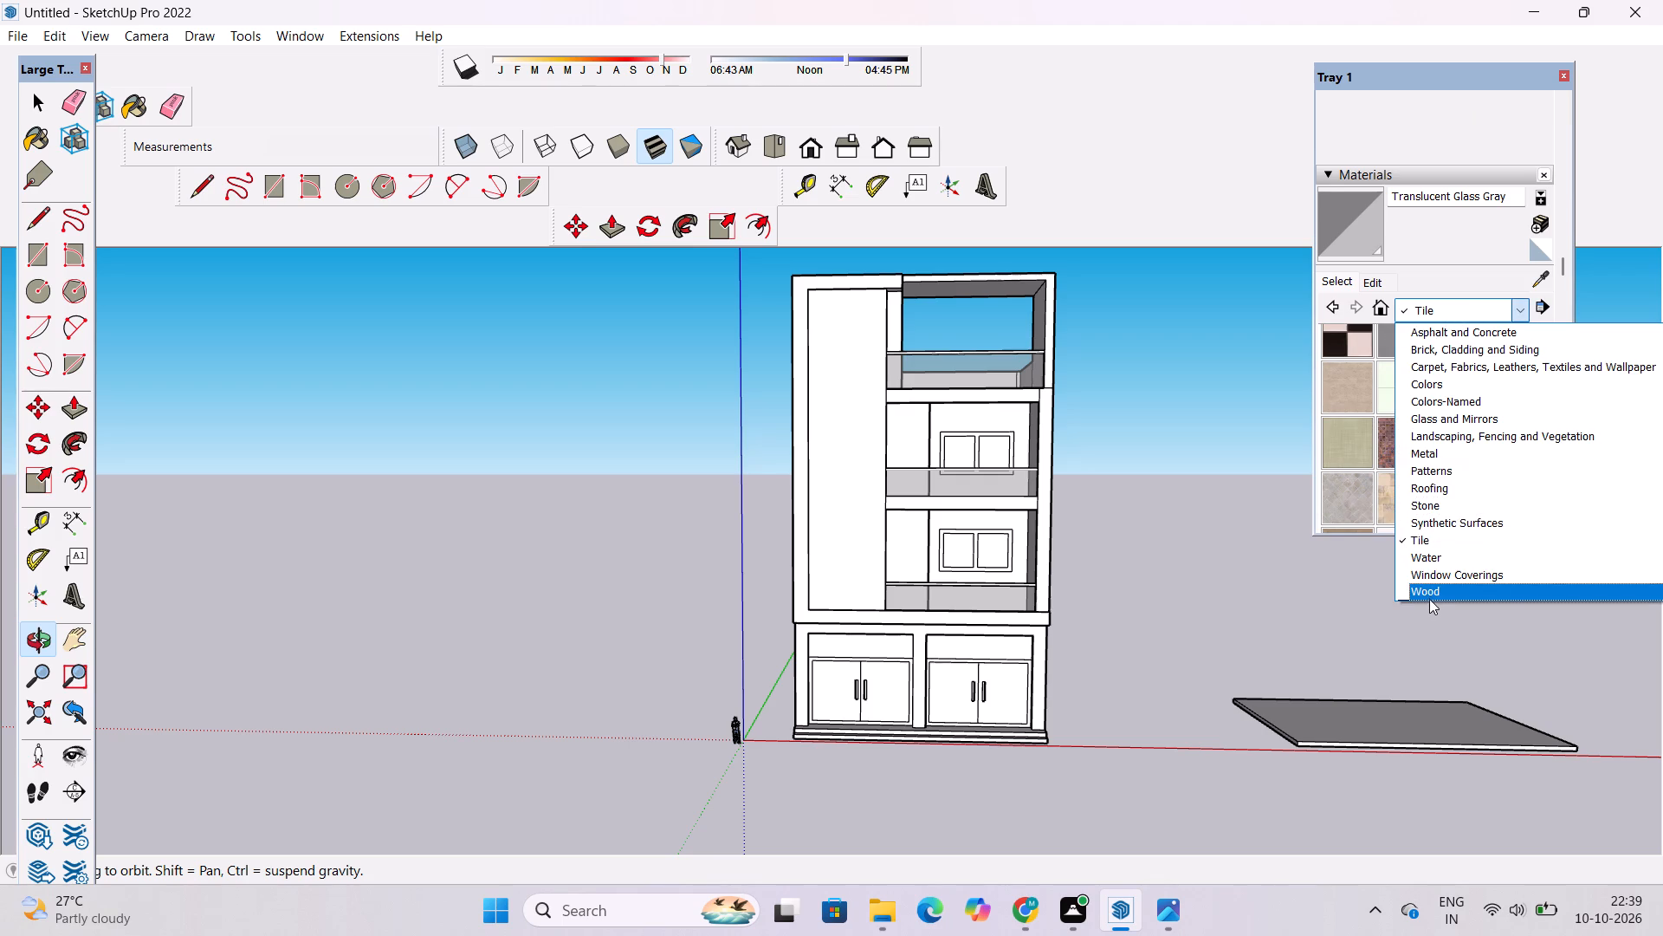
click(1429, 593)
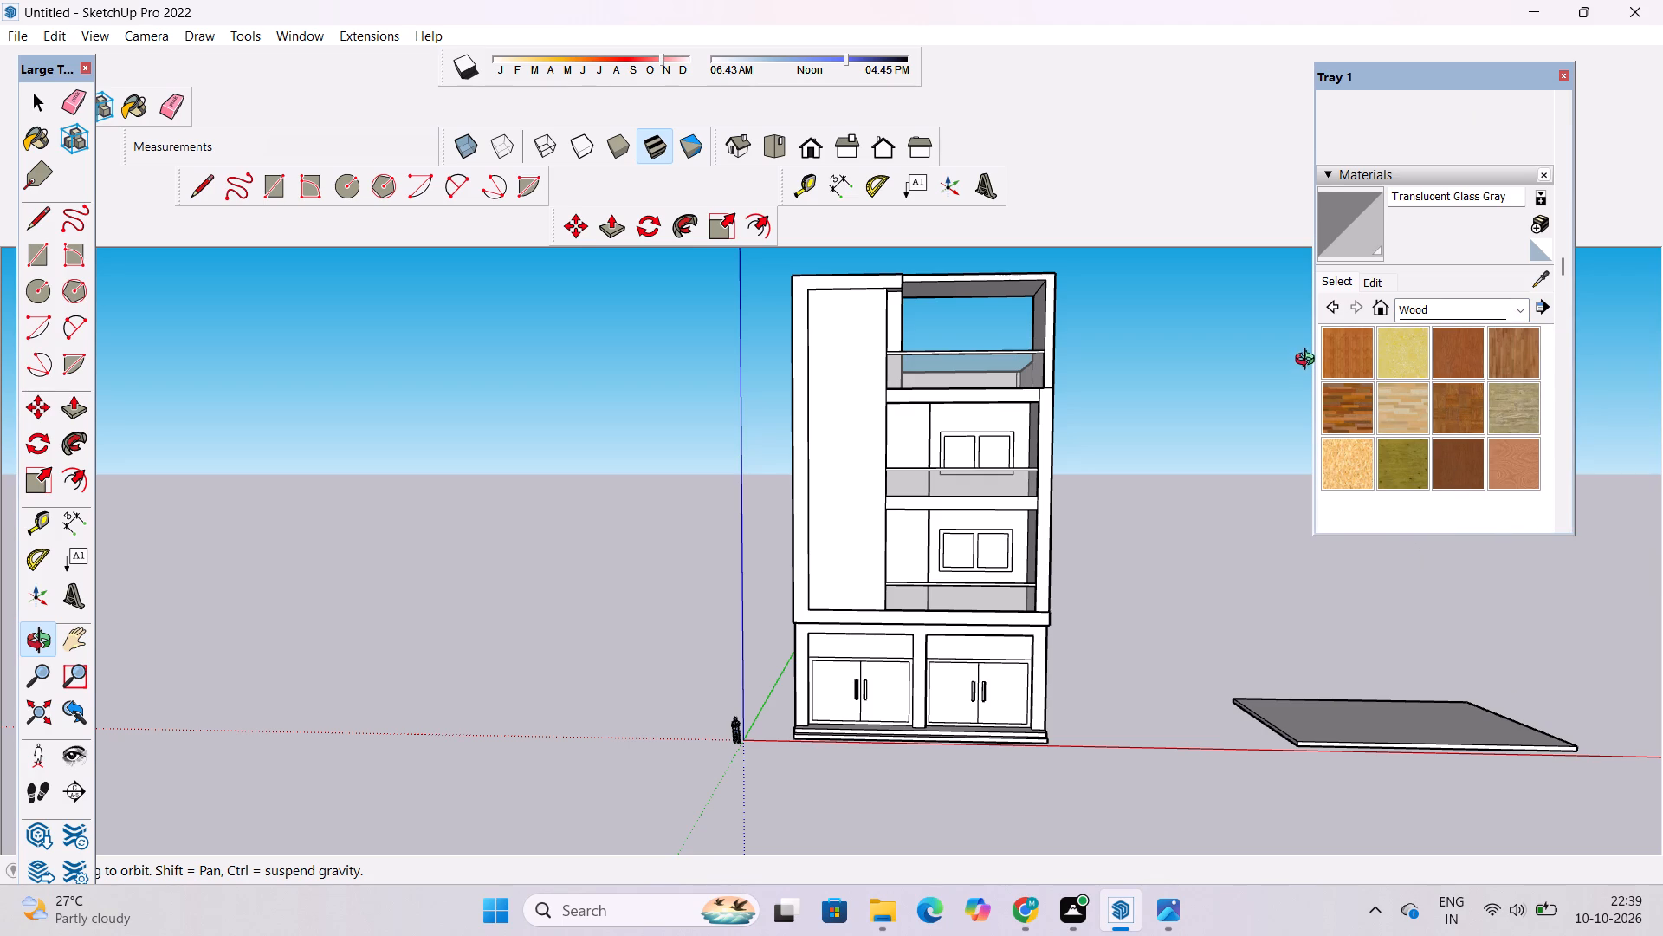
click(1351, 359)
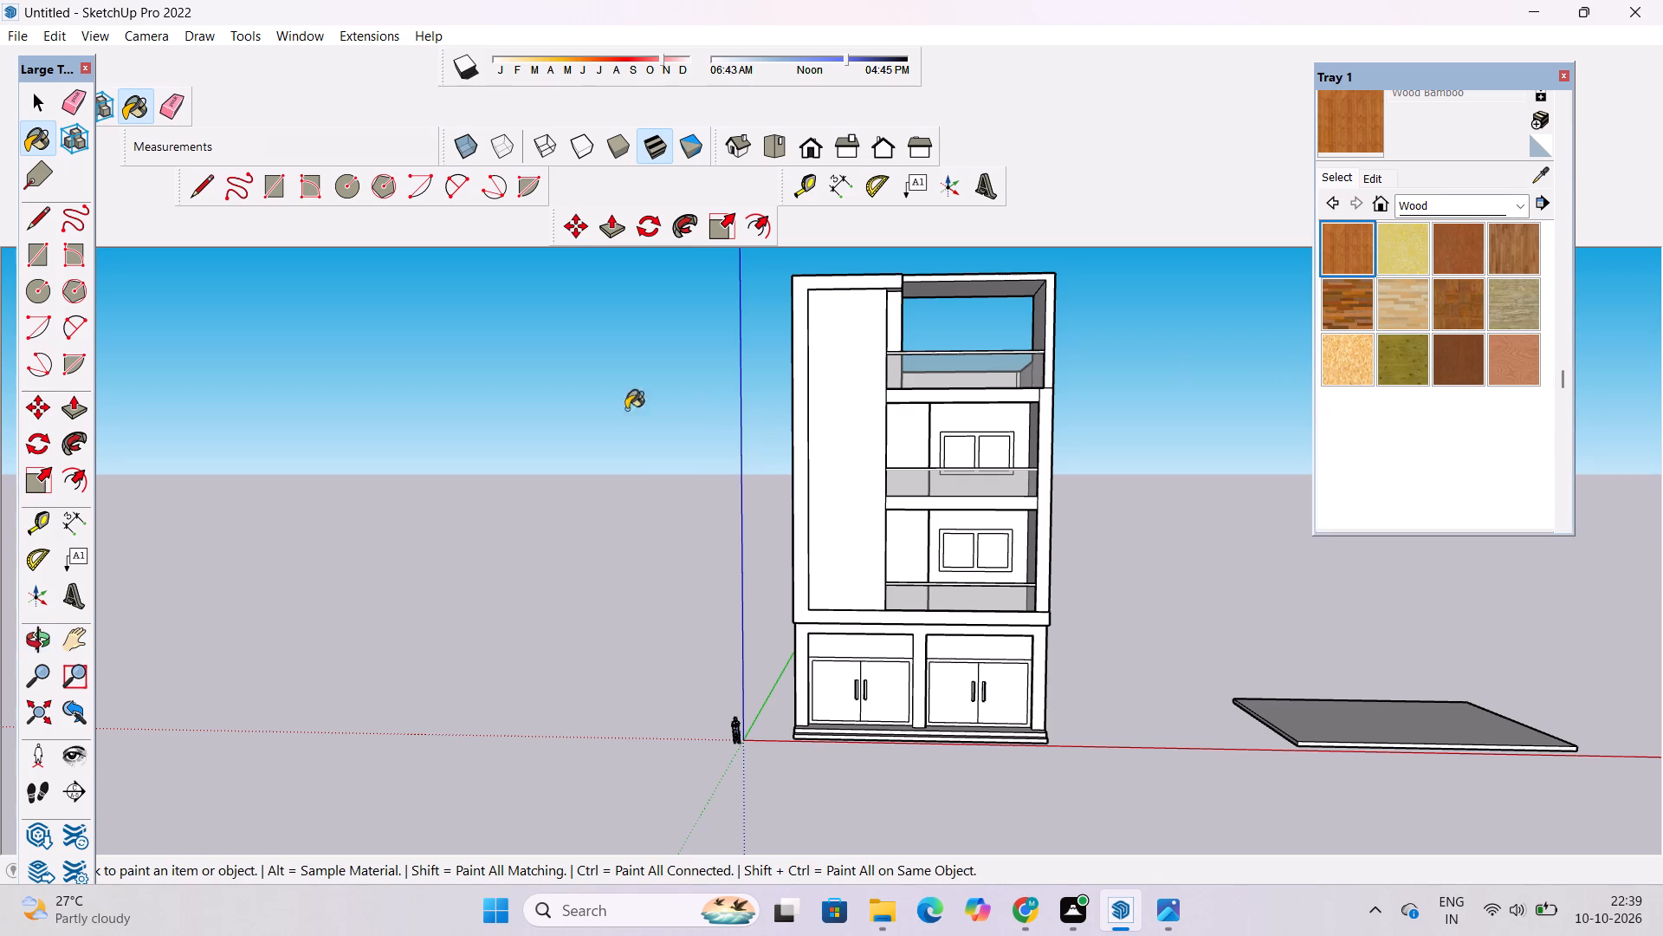
scroll(786, 473, up, 5)
click(804, 428)
Paint the front faces of the middle and top balcony slab bands with Wood Bamboo.
scroll(795, 465, down, 5)
scroll(981, 543, up, 5)
click(992, 484)
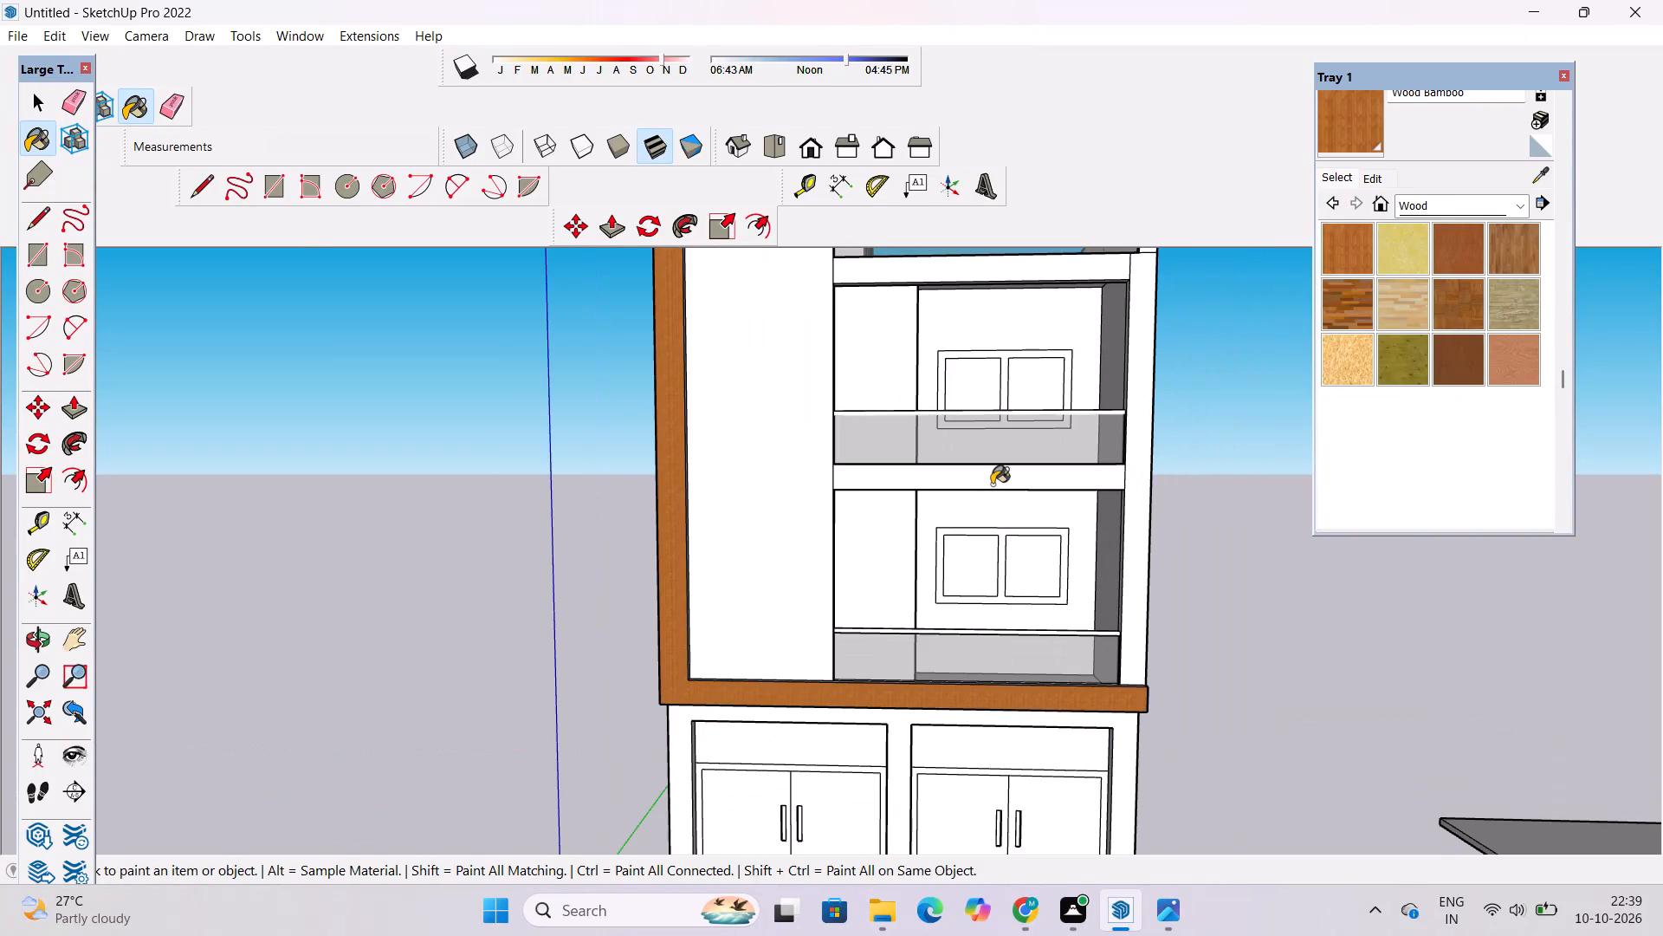
scroll(929, 536, down, 4)
click(994, 361)
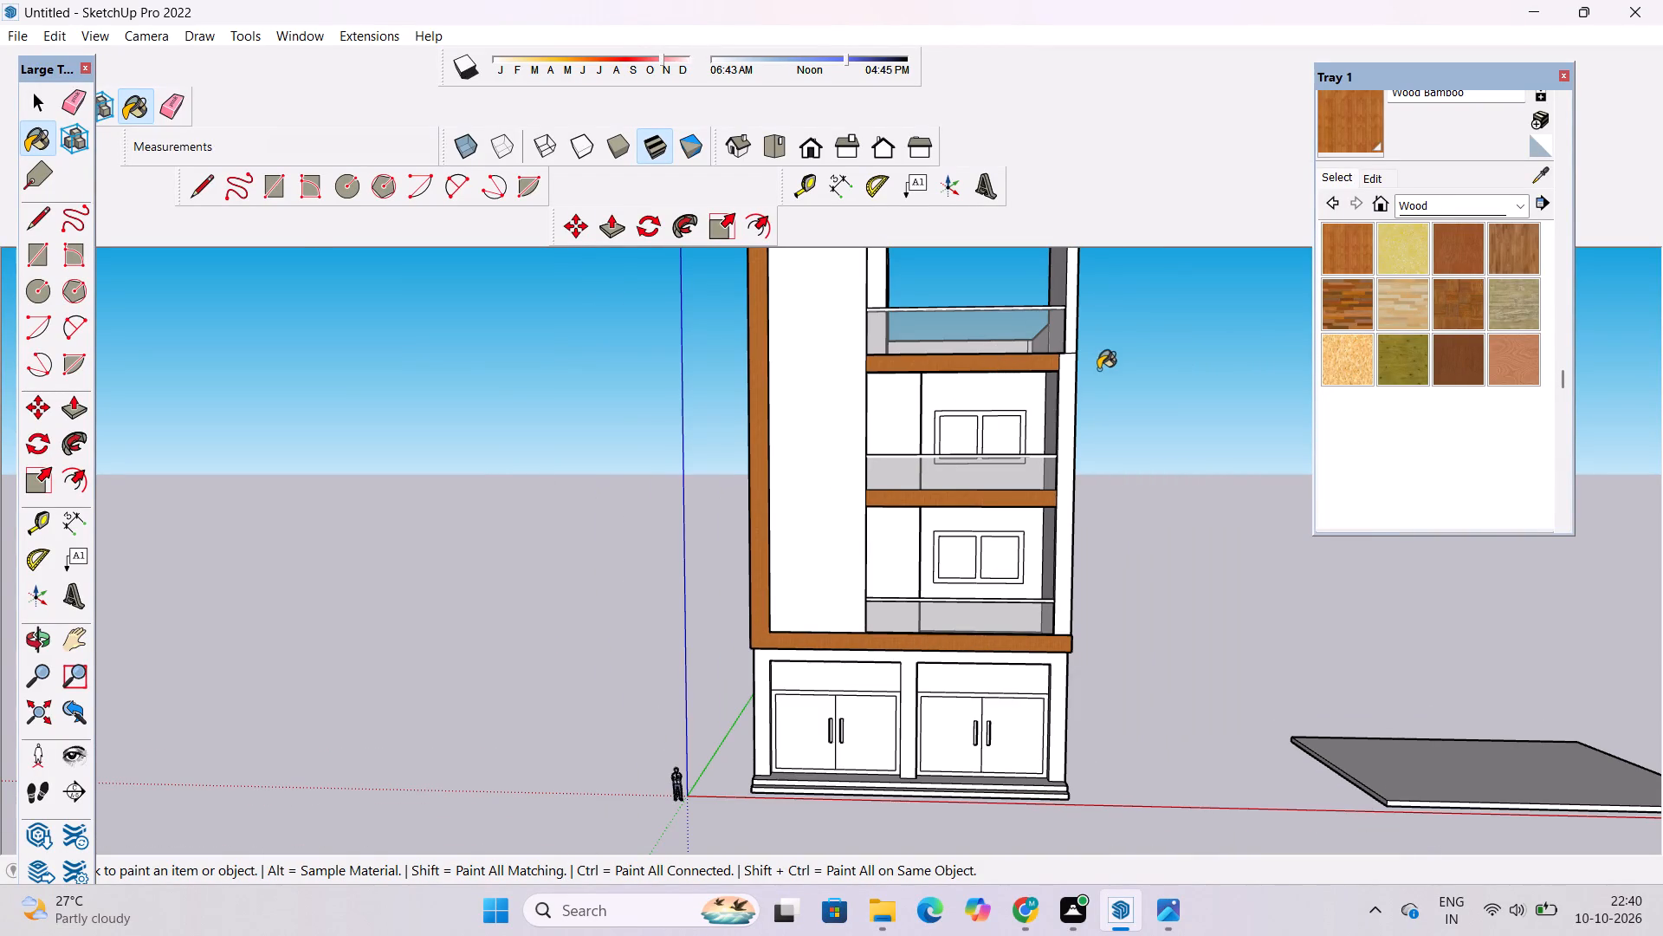
Examine the painted frame and the ground-floor double doors from several angles.
key(space)
text(o)
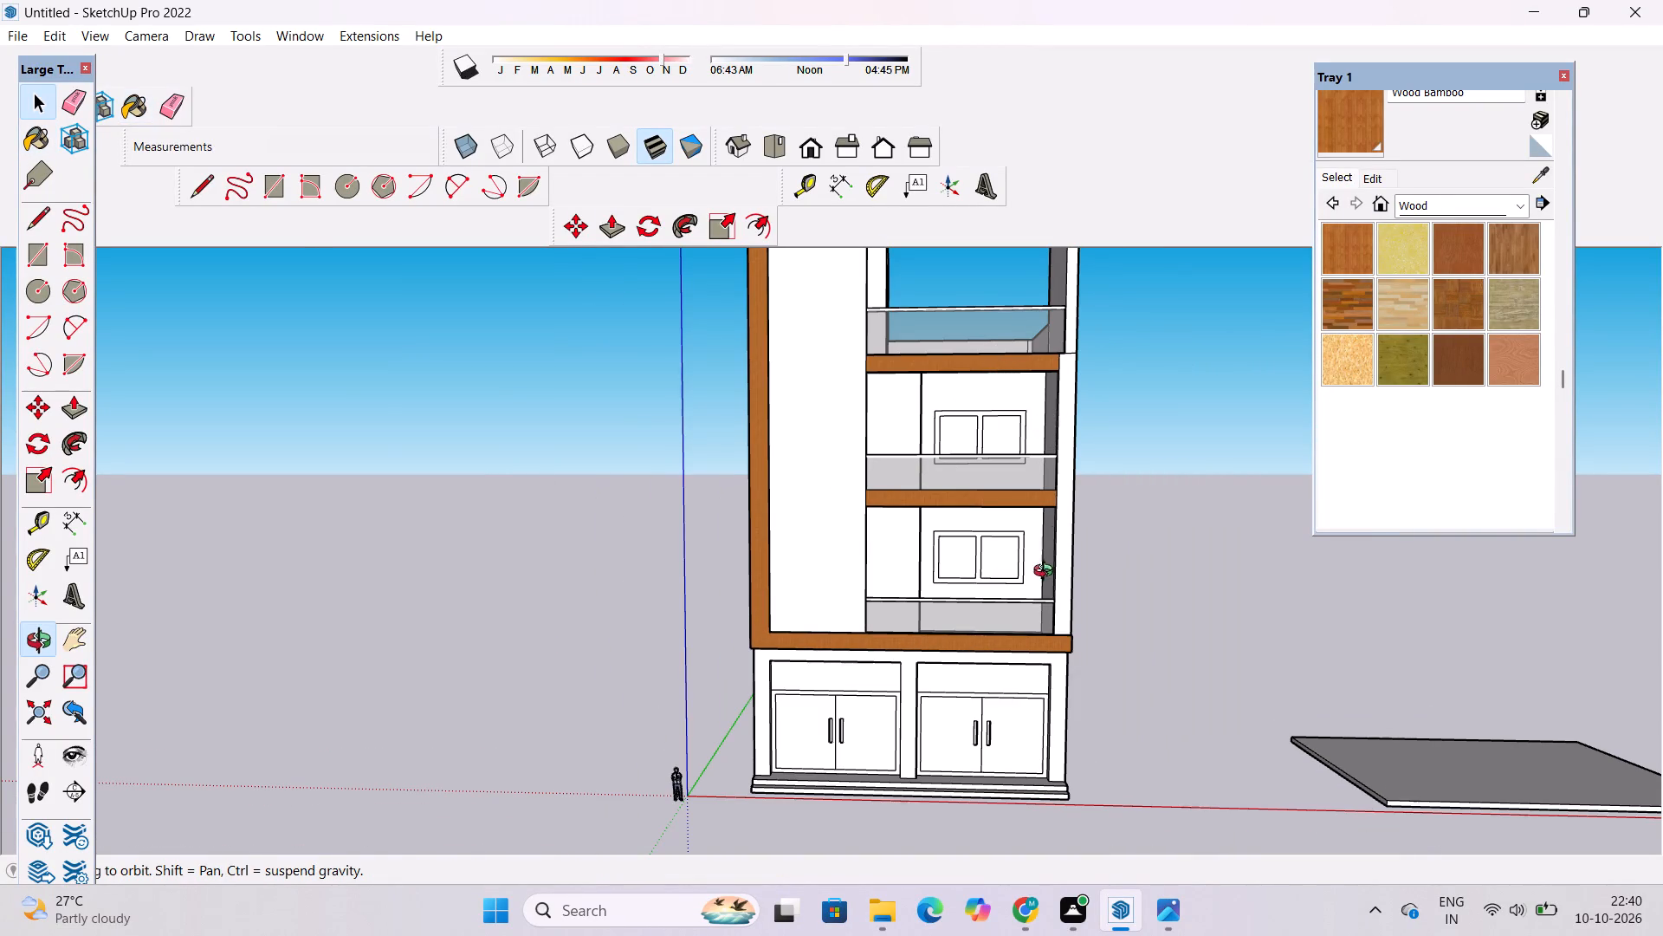
shift+drag(985, 609, 1119, 519)
drag(1118, 530, 1125, 607)
scroll(1106, 628, up, 4)
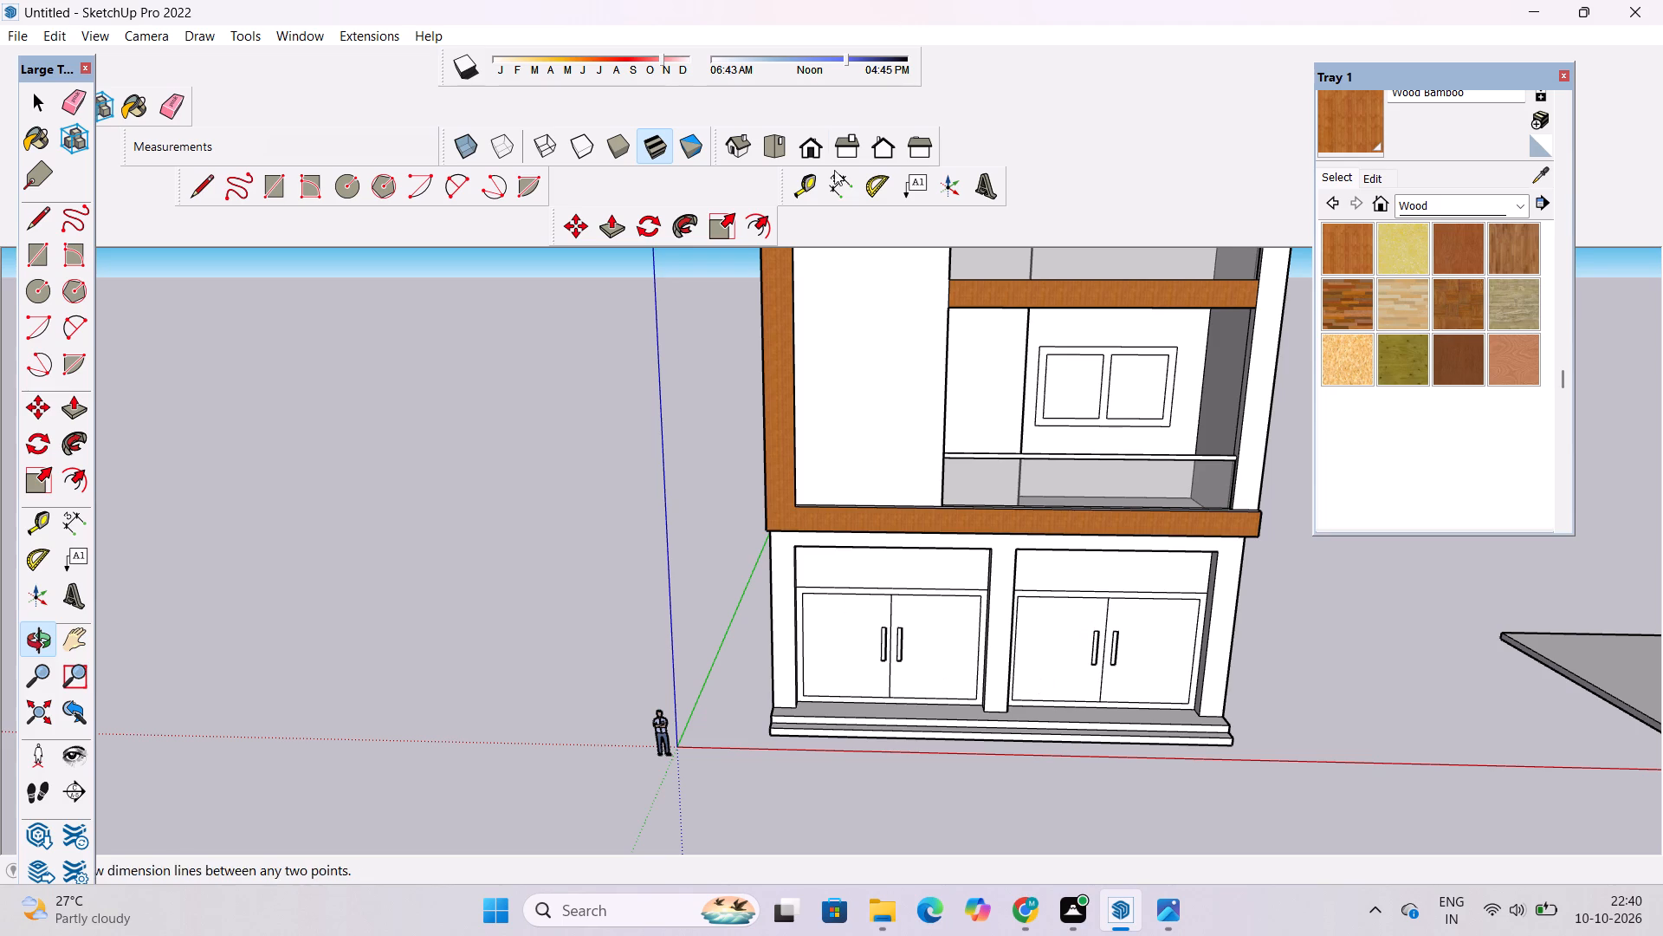
click(809, 146)
scroll(881, 359, down, 4)
shift+drag(799, 714, 1002, 618)
drag(993, 612, 1045, 706)
scroll(888, 471, up, 5)
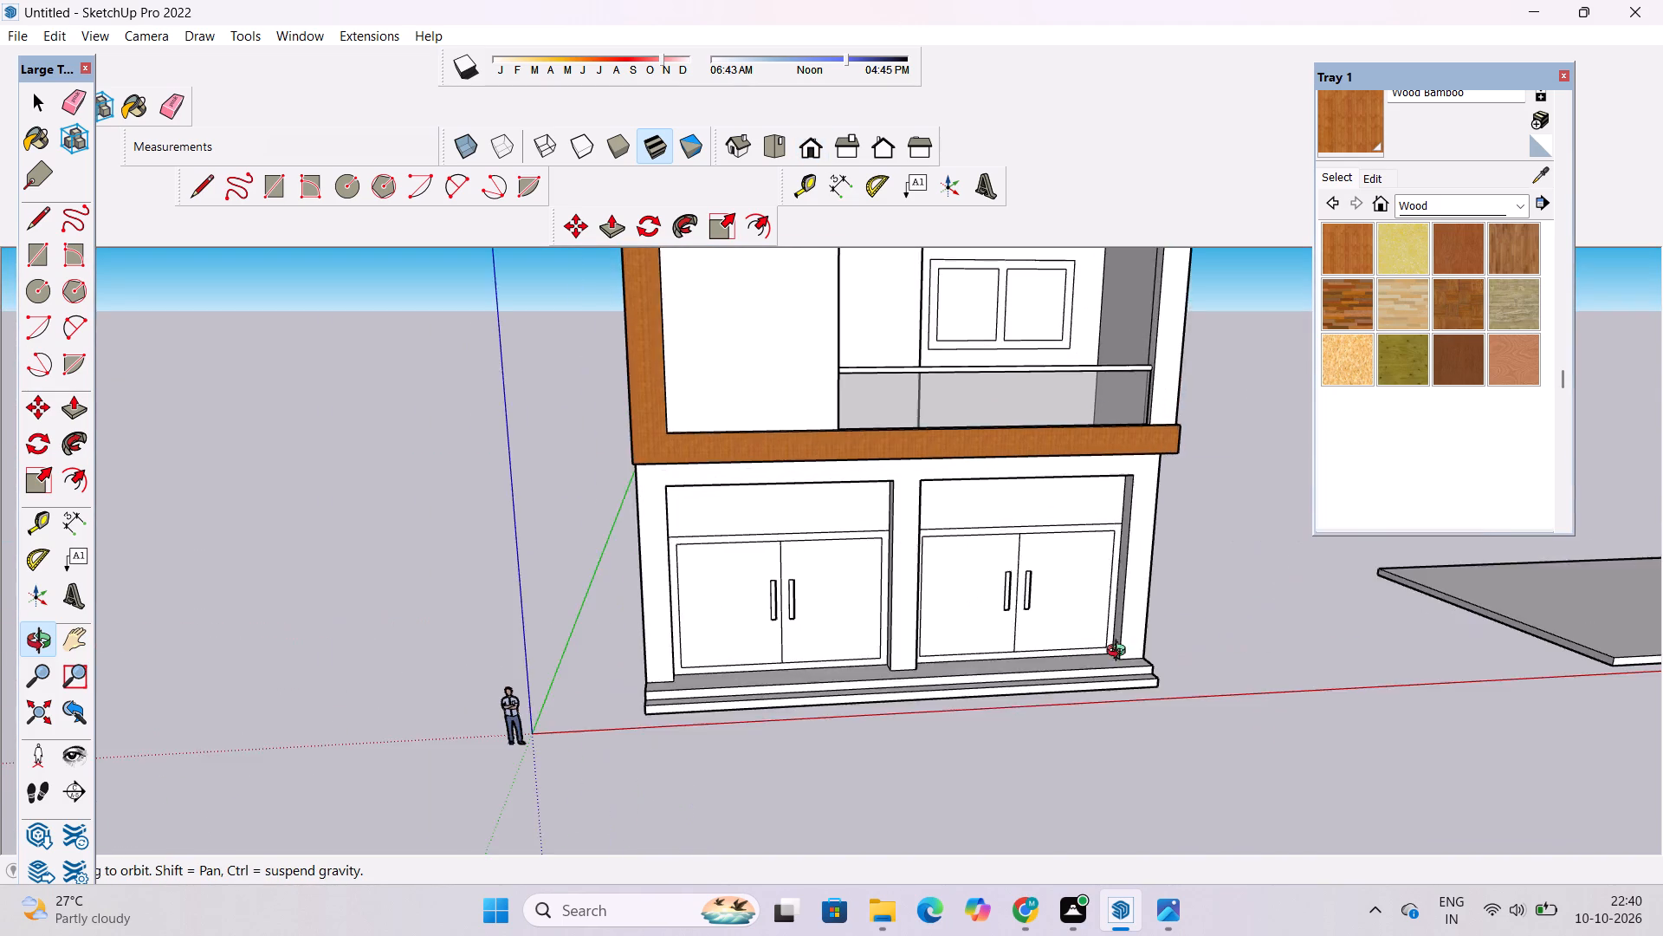
Draw a vertical strip rectangle about 8 1/8" by 14' 4" on the left leaf of the left ground-floor double door.
drag(1075, 613, 976, 587)
scroll(760, 581, down, 6)
shift+drag(688, 637, 878, 674)
shift+drag(878, 674, 953, 701)
scroll(1032, 674, up, 5)
shift+drag(1035, 660, 772, 568)
drag(721, 627, 771, 634)
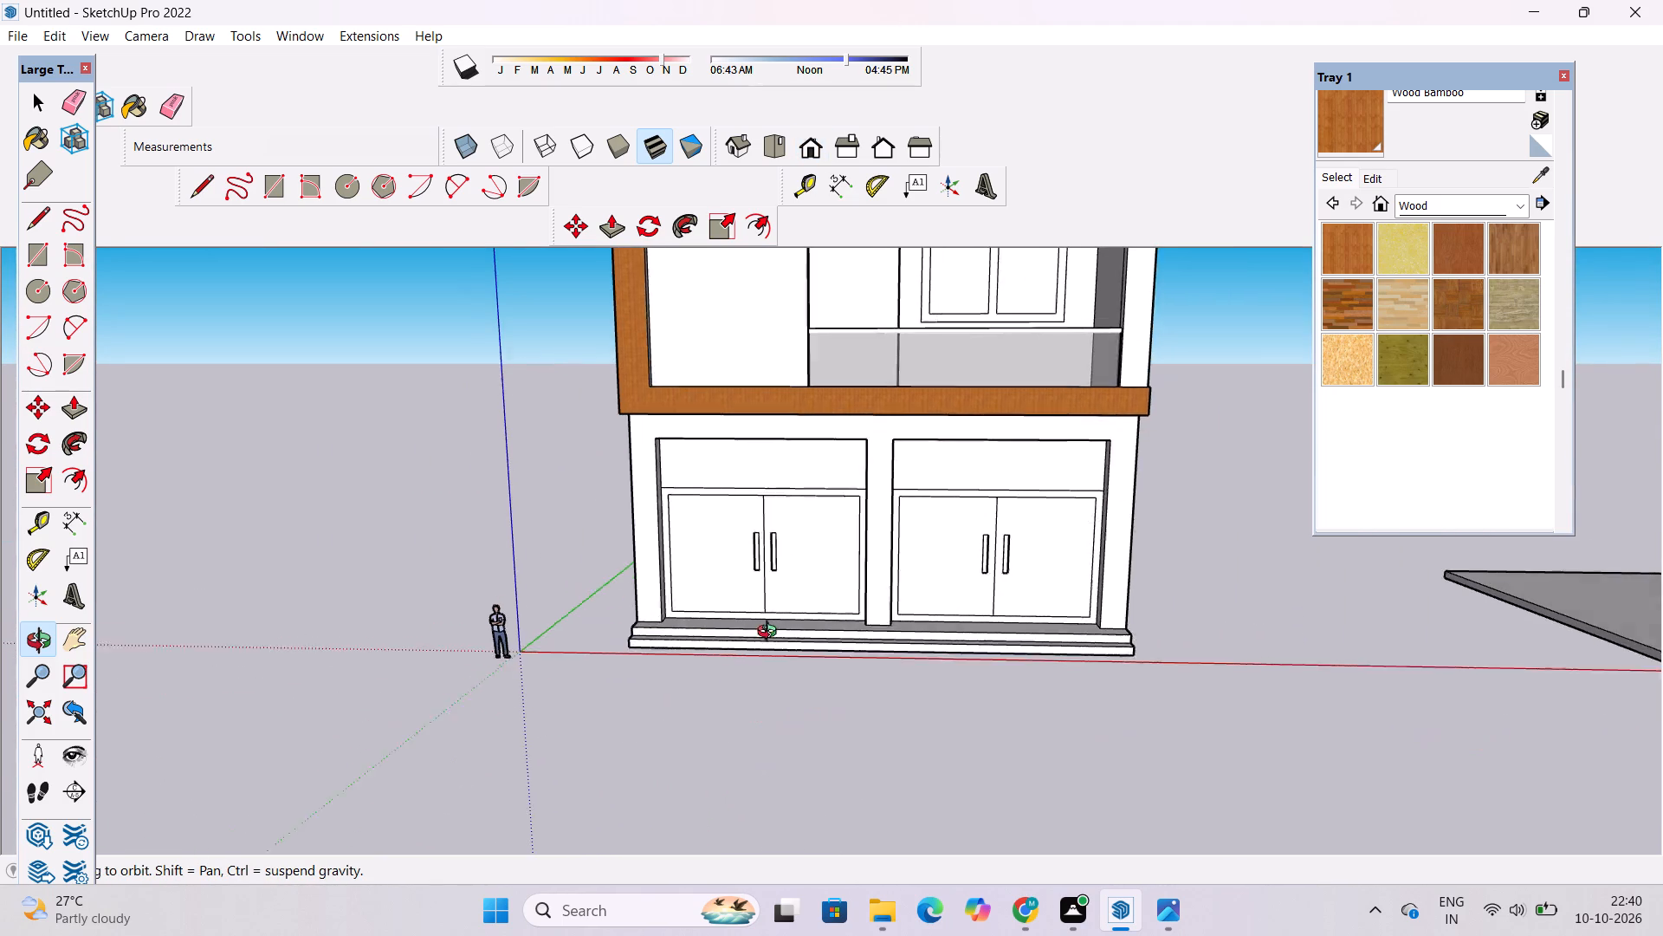
drag(771, 634, 819, 630)
drag(825, 616, 849, 672)
shift+scroll(849, 666, up, 5)
shift+drag(838, 642, 876, 704)
shift+scroll(676, 660, up, 4)
shift+drag(676, 651, 699, 670)
shift+drag(699, 666, 699, 656)
key(r)
scroll(695, 543, down, 1)
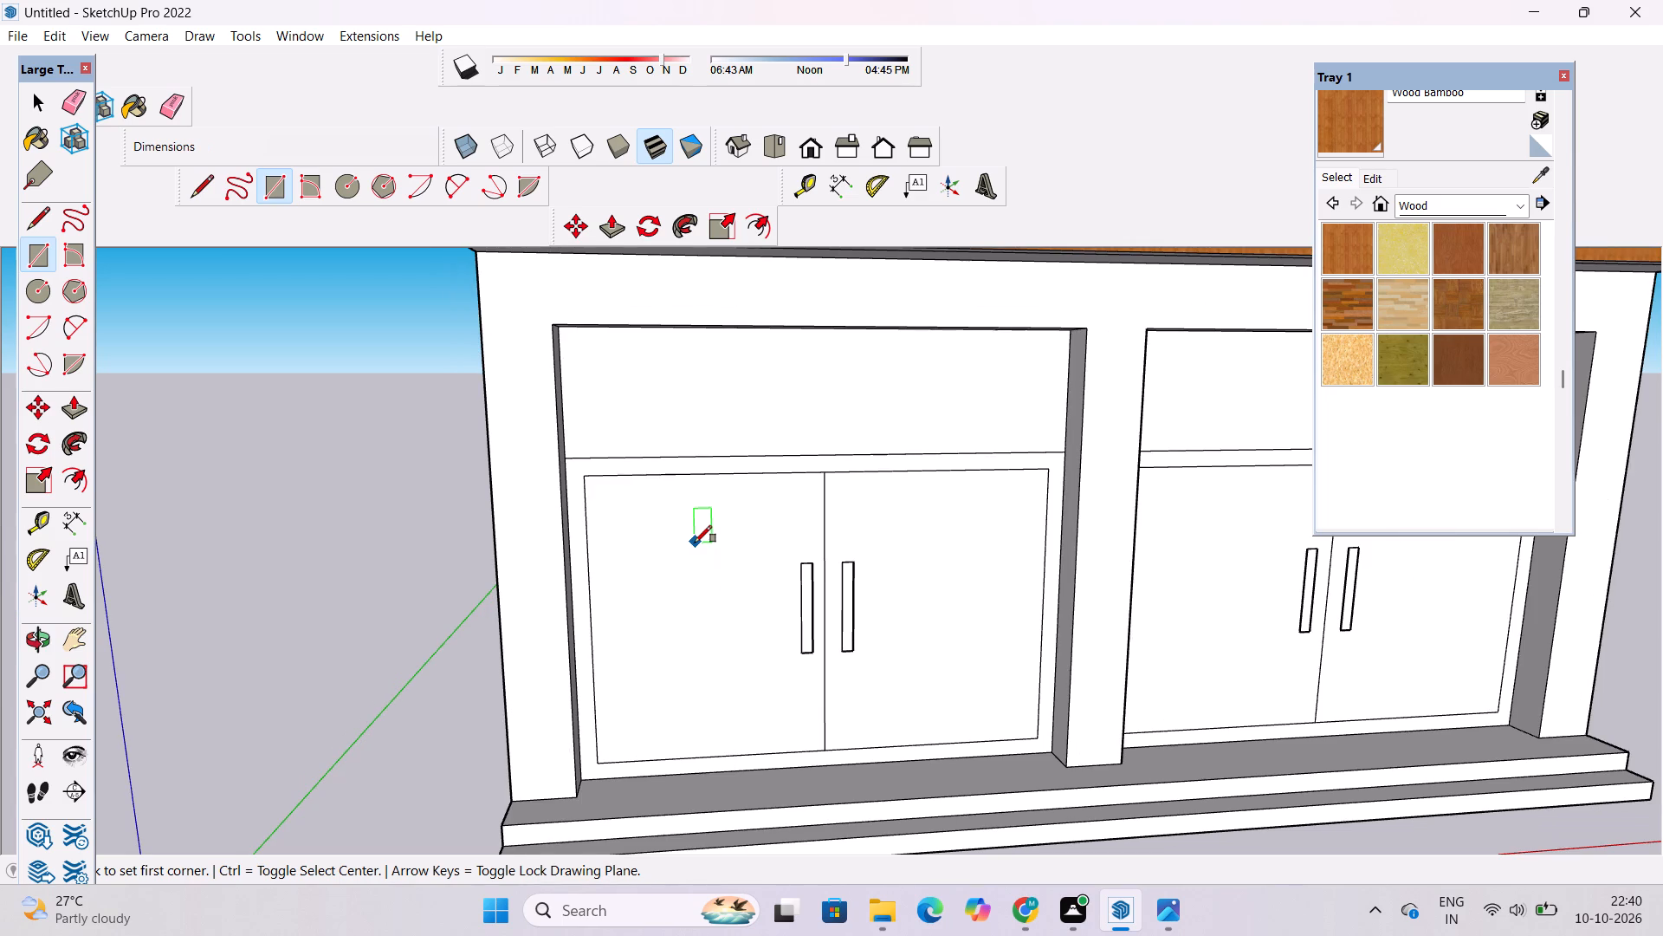
scroll(703, 518, up, 1)
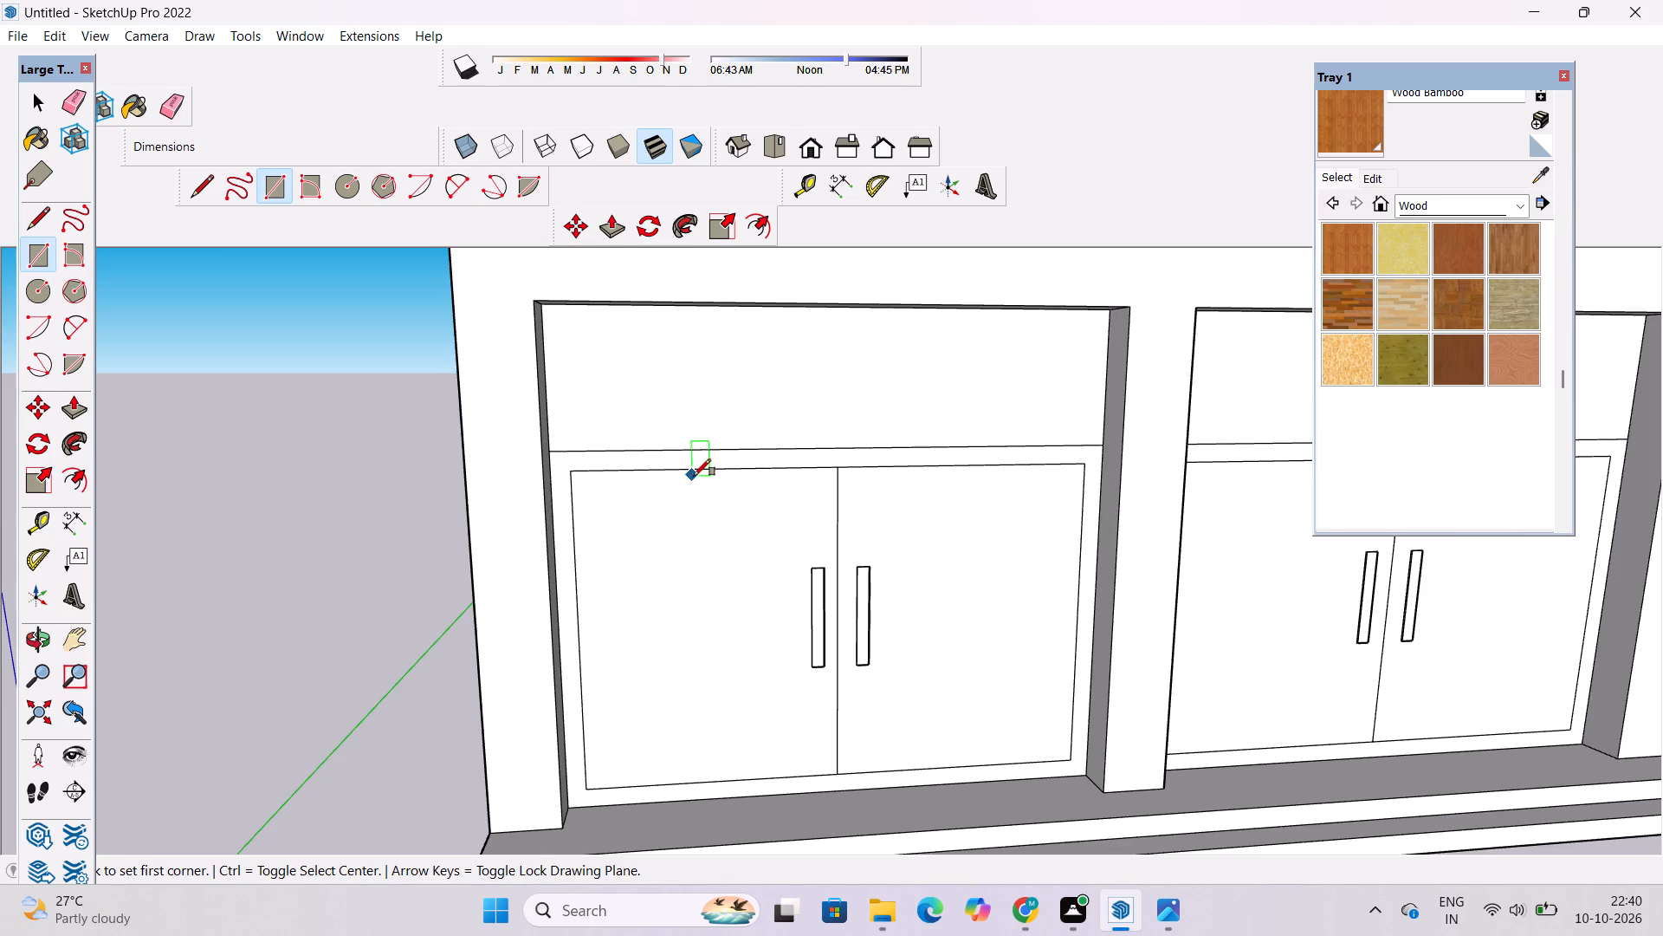
scroll(681, 479, up, 2)
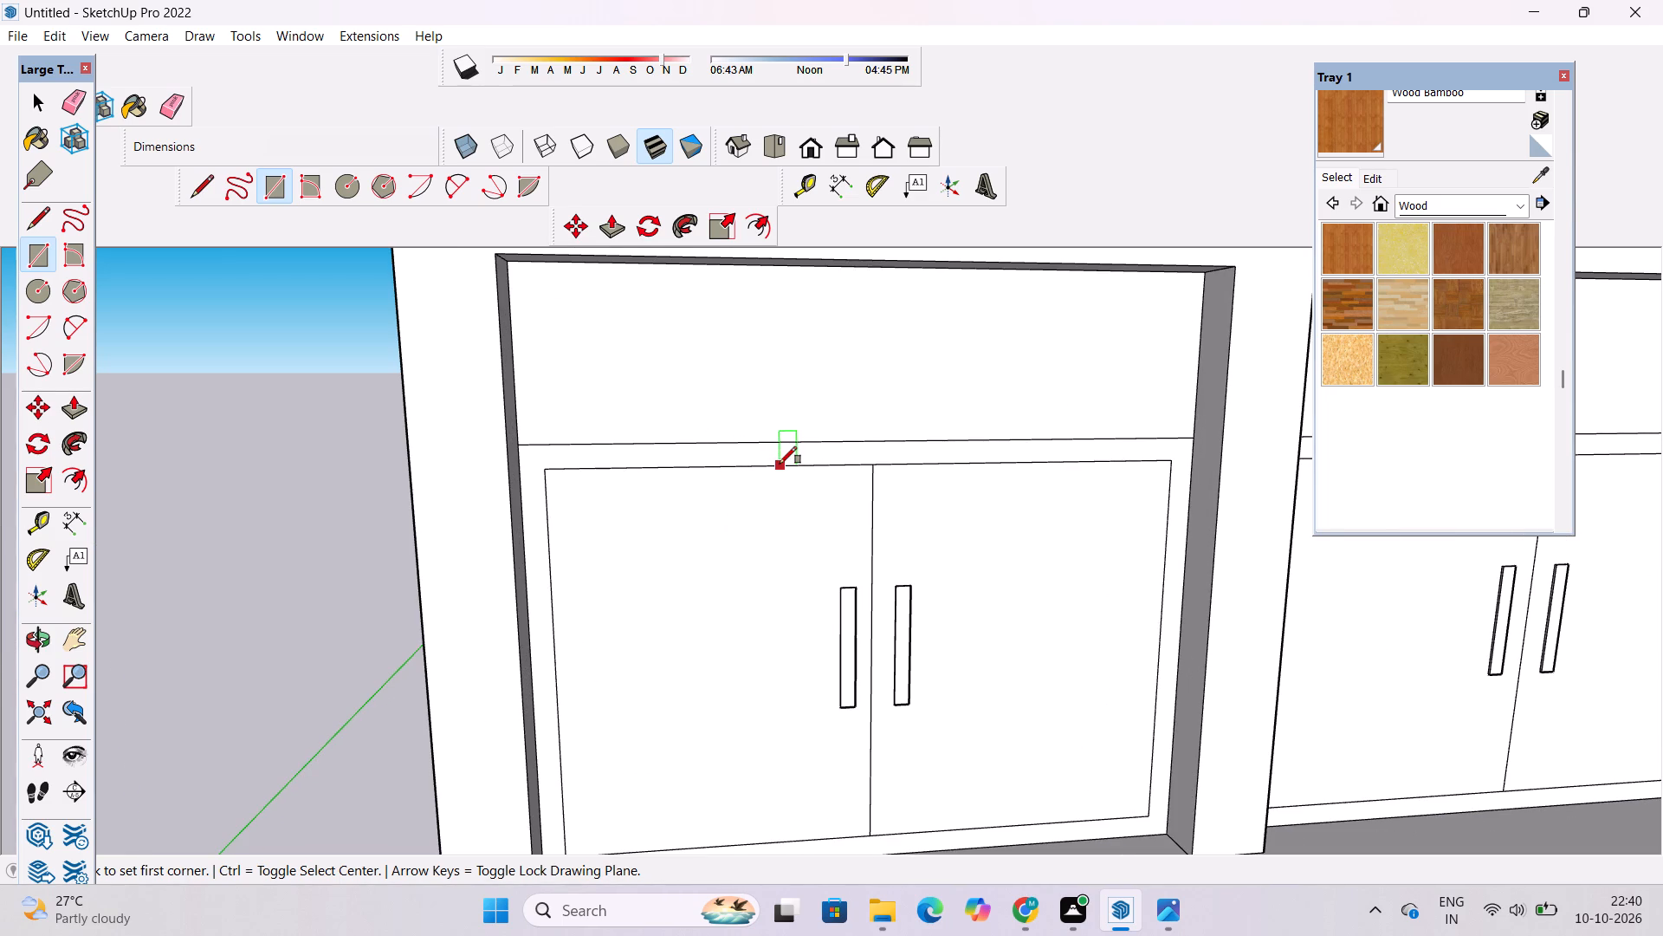
click(780, 464)
scroll(780, 465, down, 6)
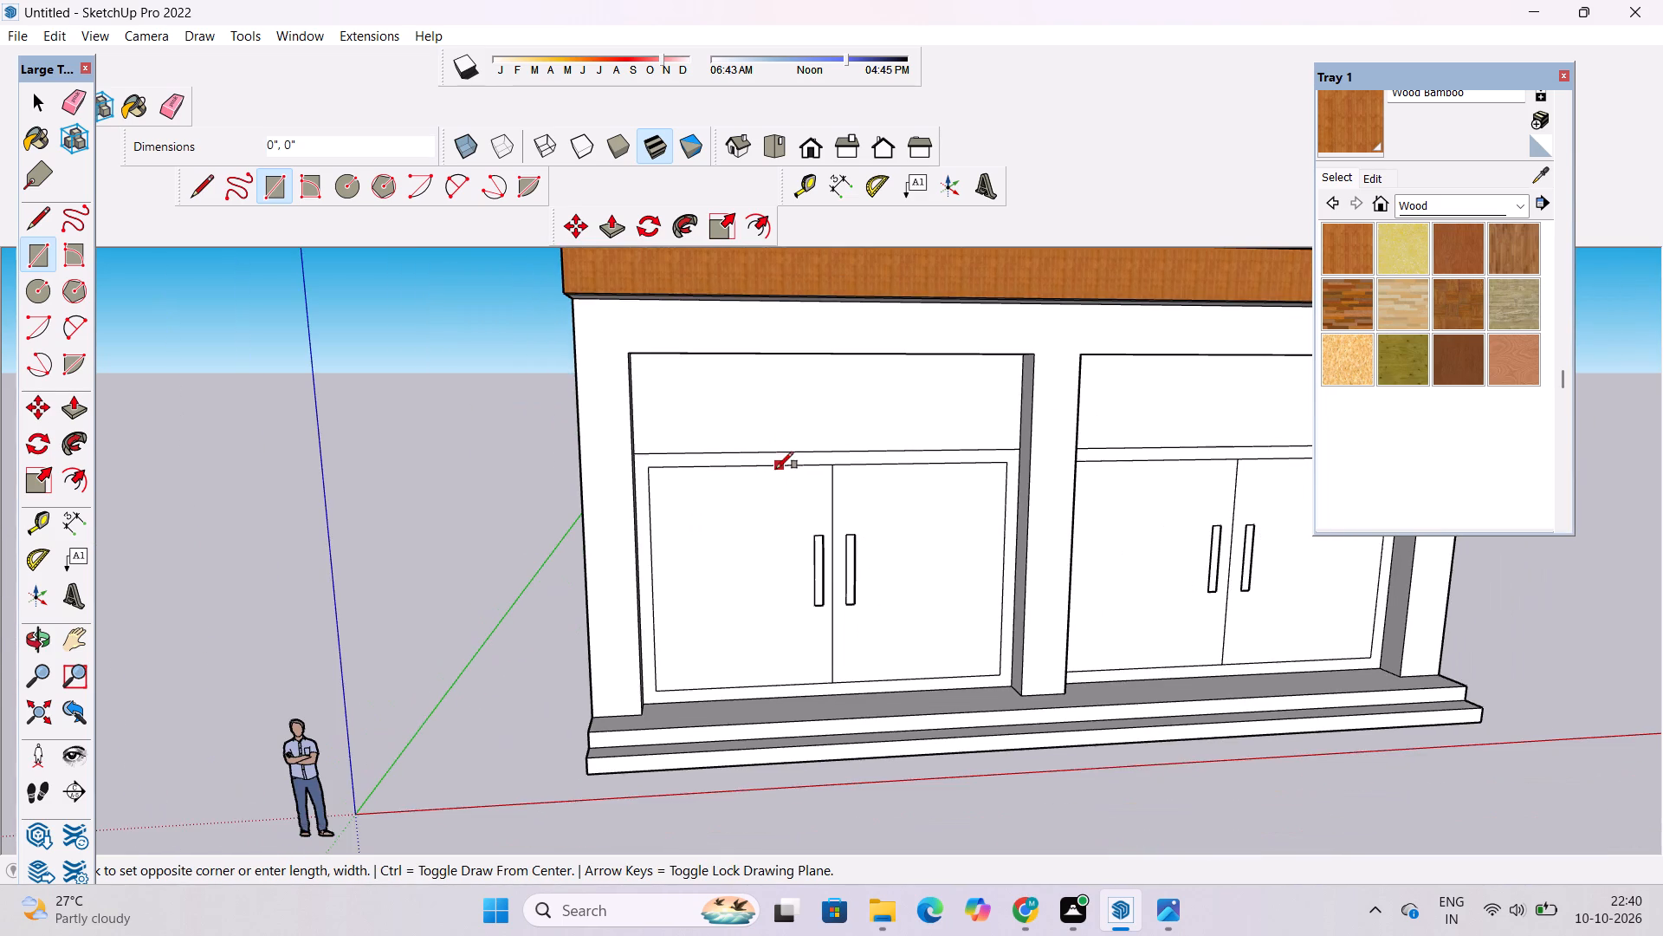
scroll(776, 469, down, 4)
scroll(793, 592, up, 4)
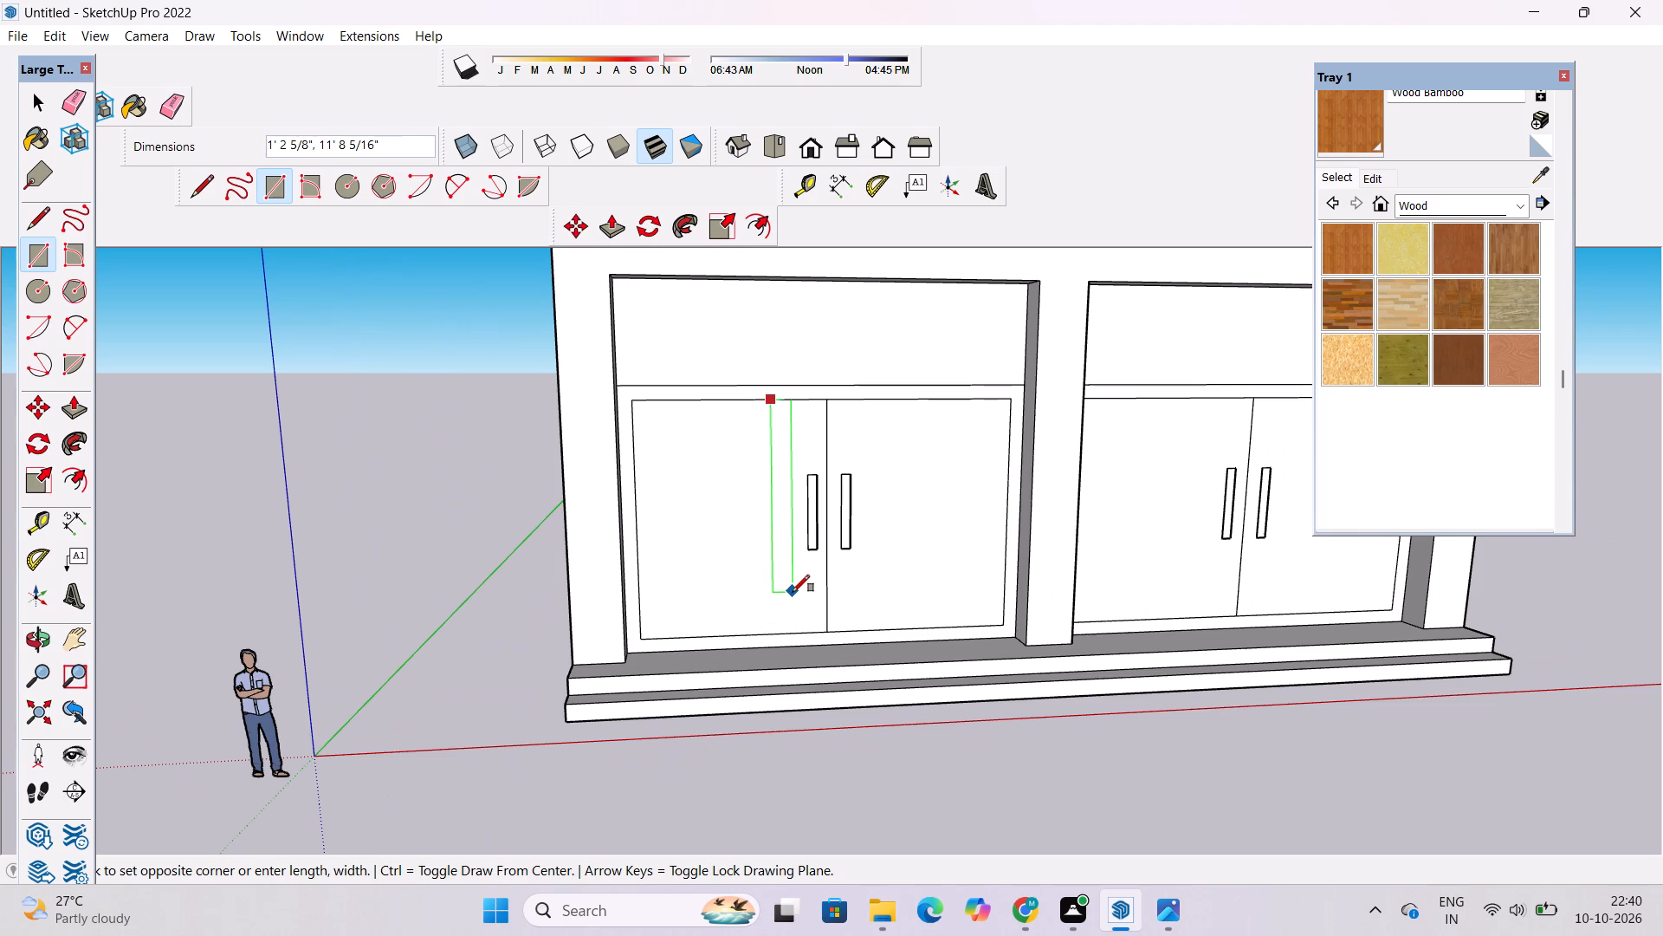
scroll(762, 628, up, 7)
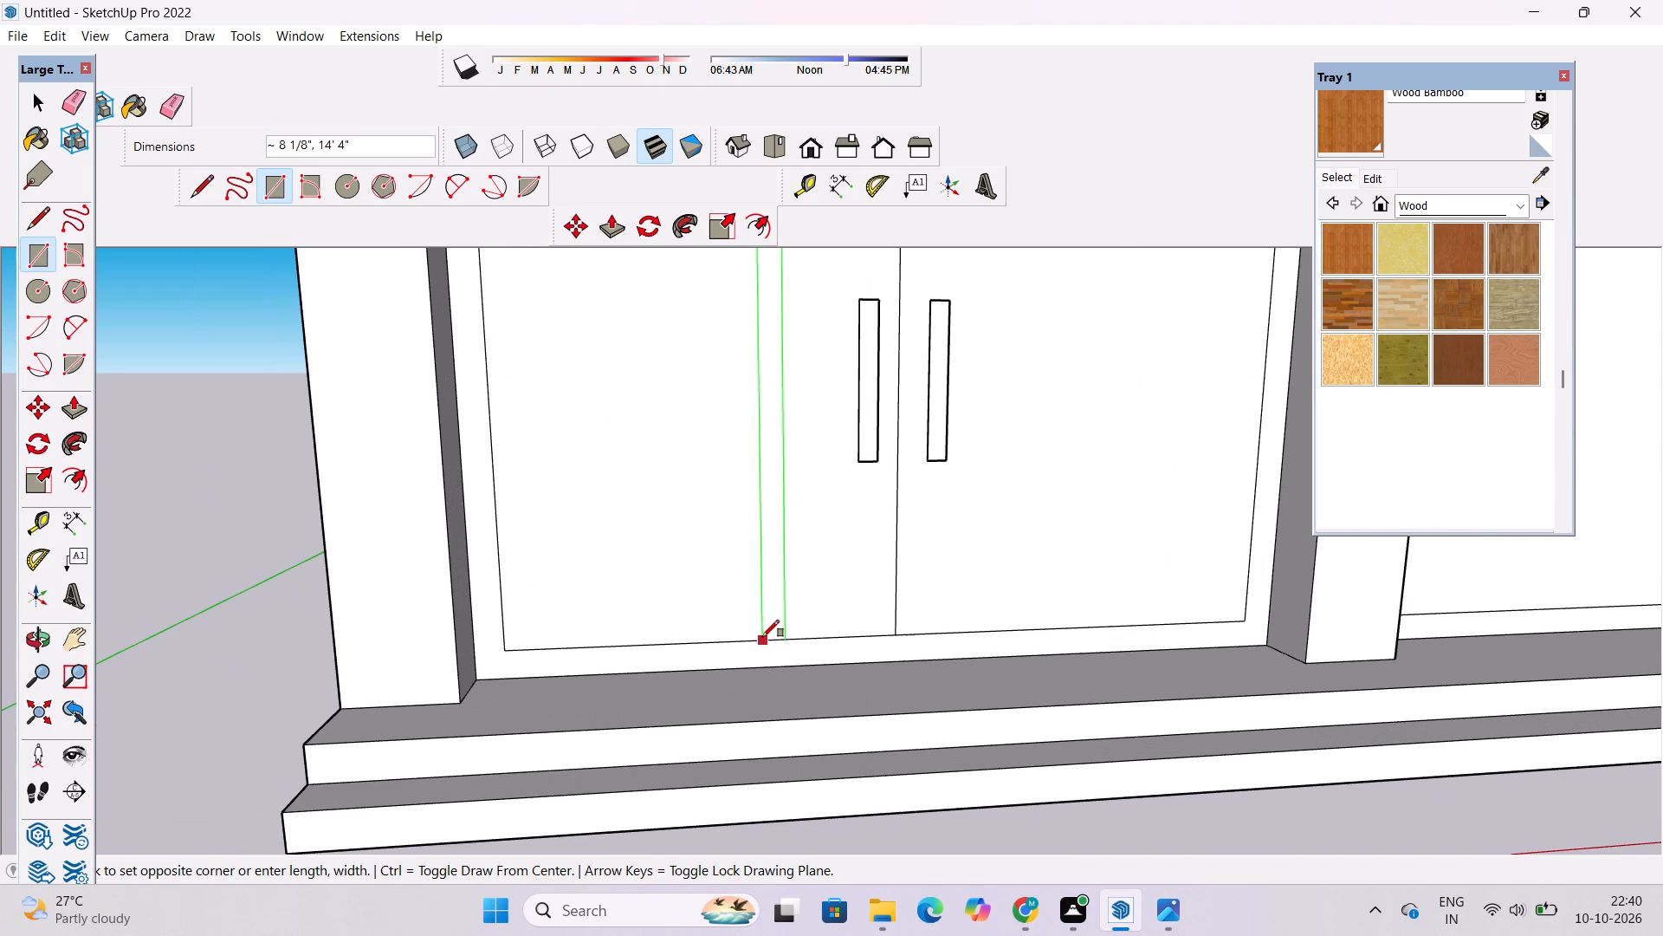
click(762, 637)
Copy the strip about 2' 5 11/16" towards the outer side of the same door leaf.
scroll(762, 637, down, 2)
scroll(719, 672, up, 1)
scroll(719, 672, down, 4)
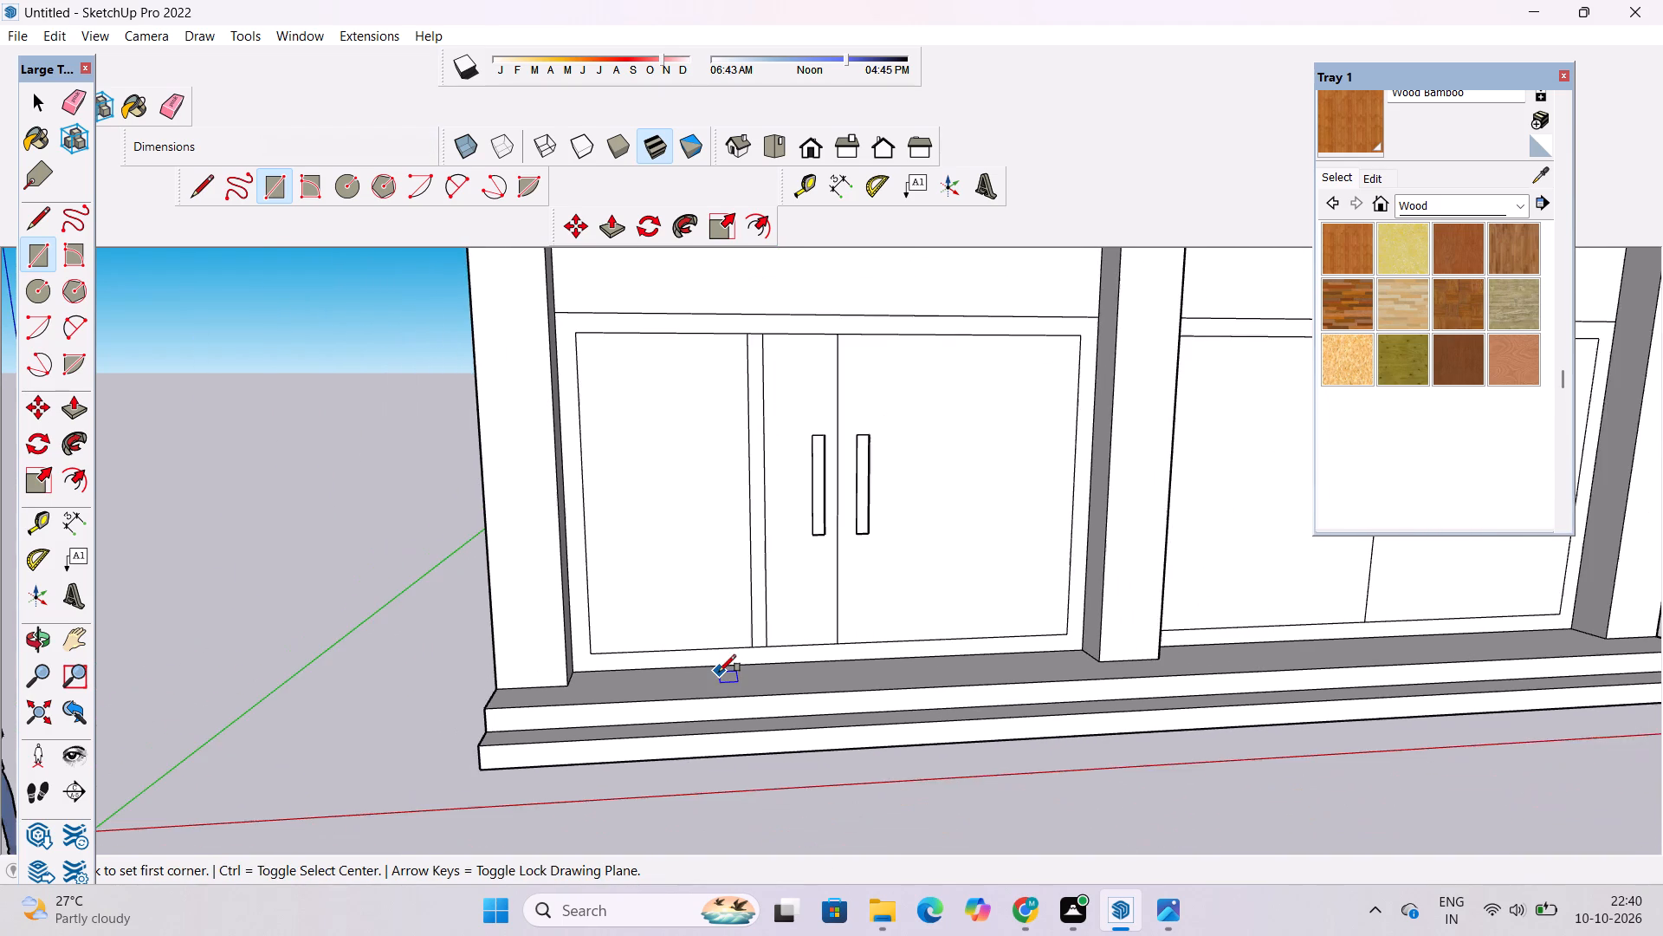
key(space)
scroll(719, 672, down, 4)
scroll(750, 562, up, 4)
double_click(744, 570)
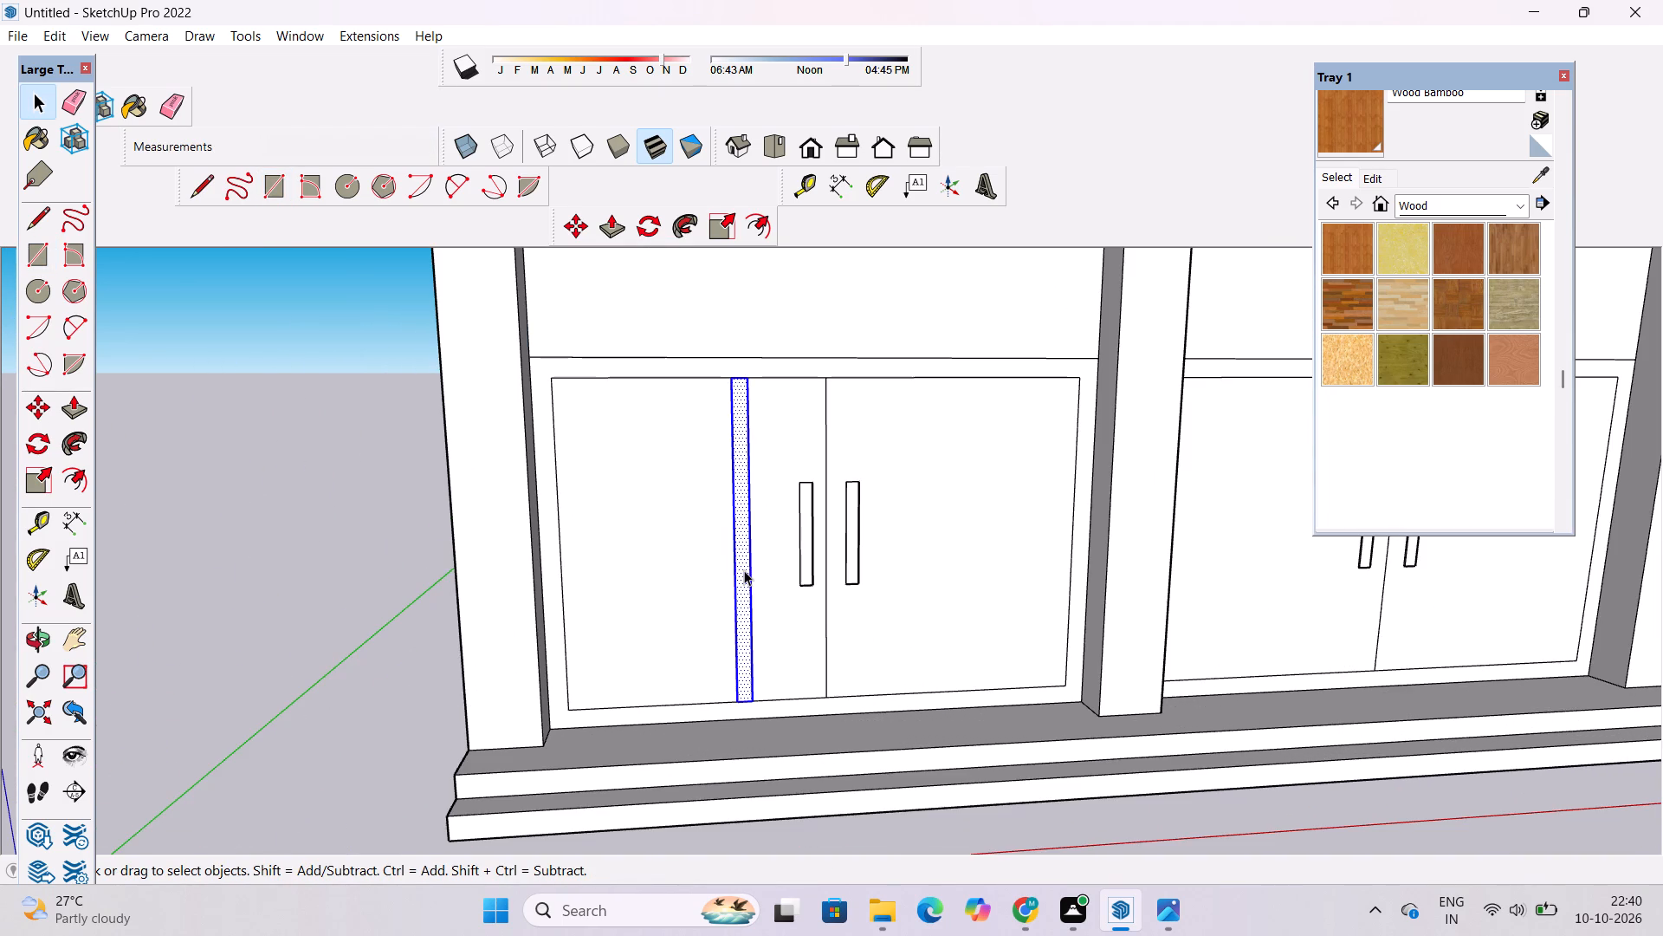
key(m)
scroll(747, 705, up, 3)
click(731, 699)
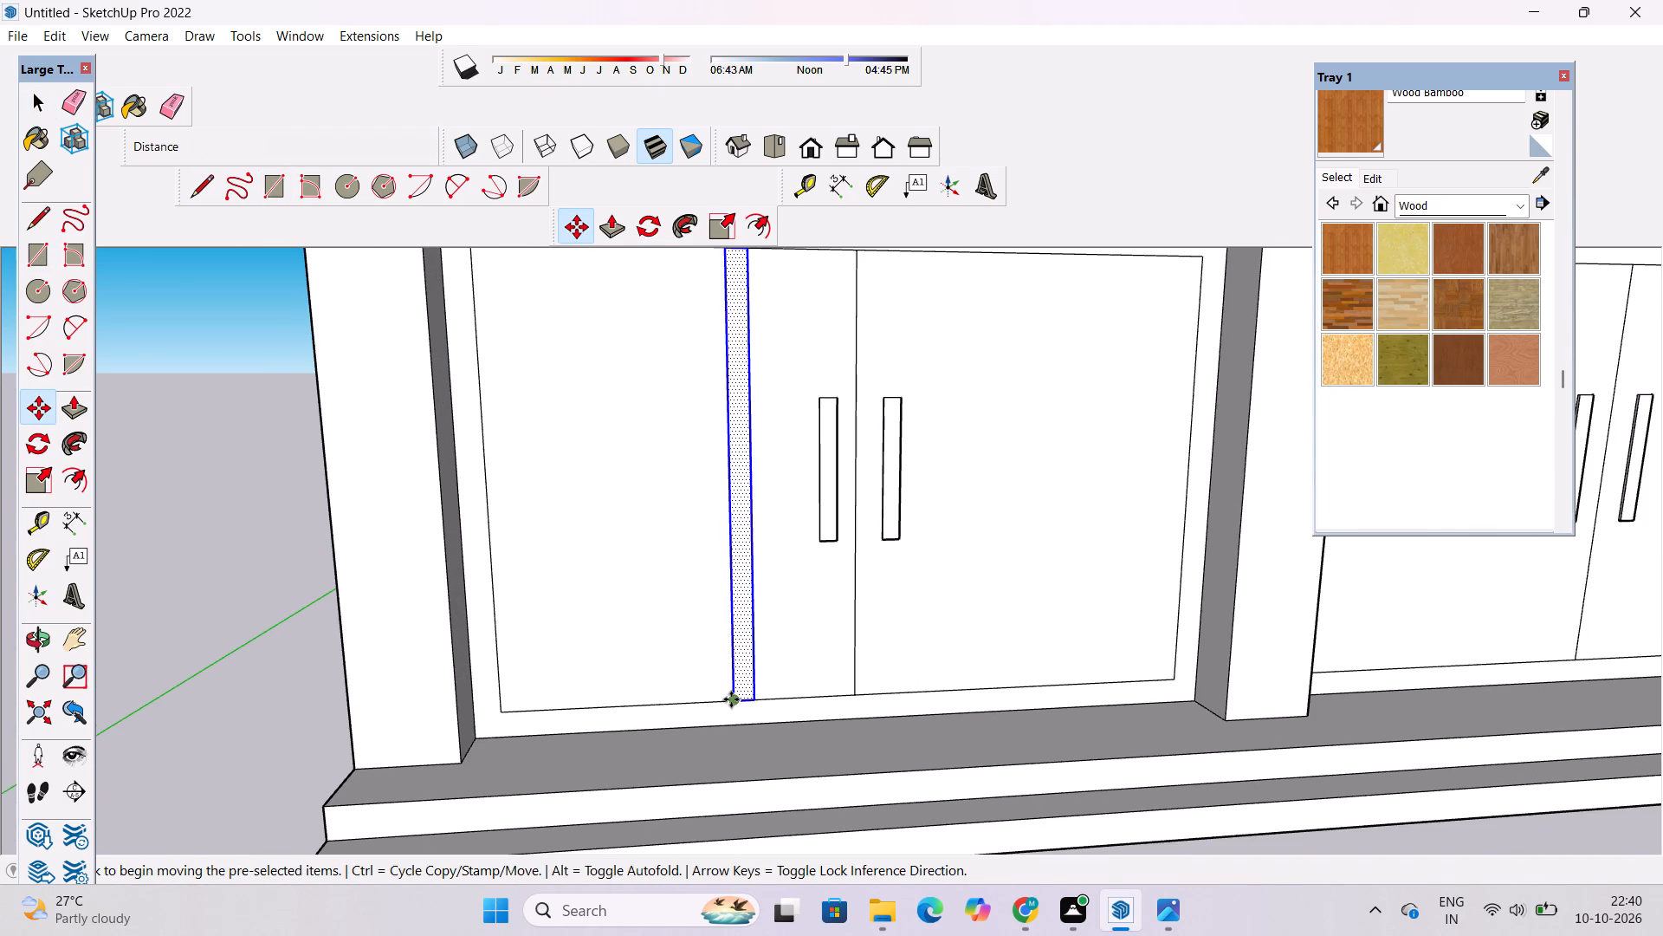
click(657, 701)
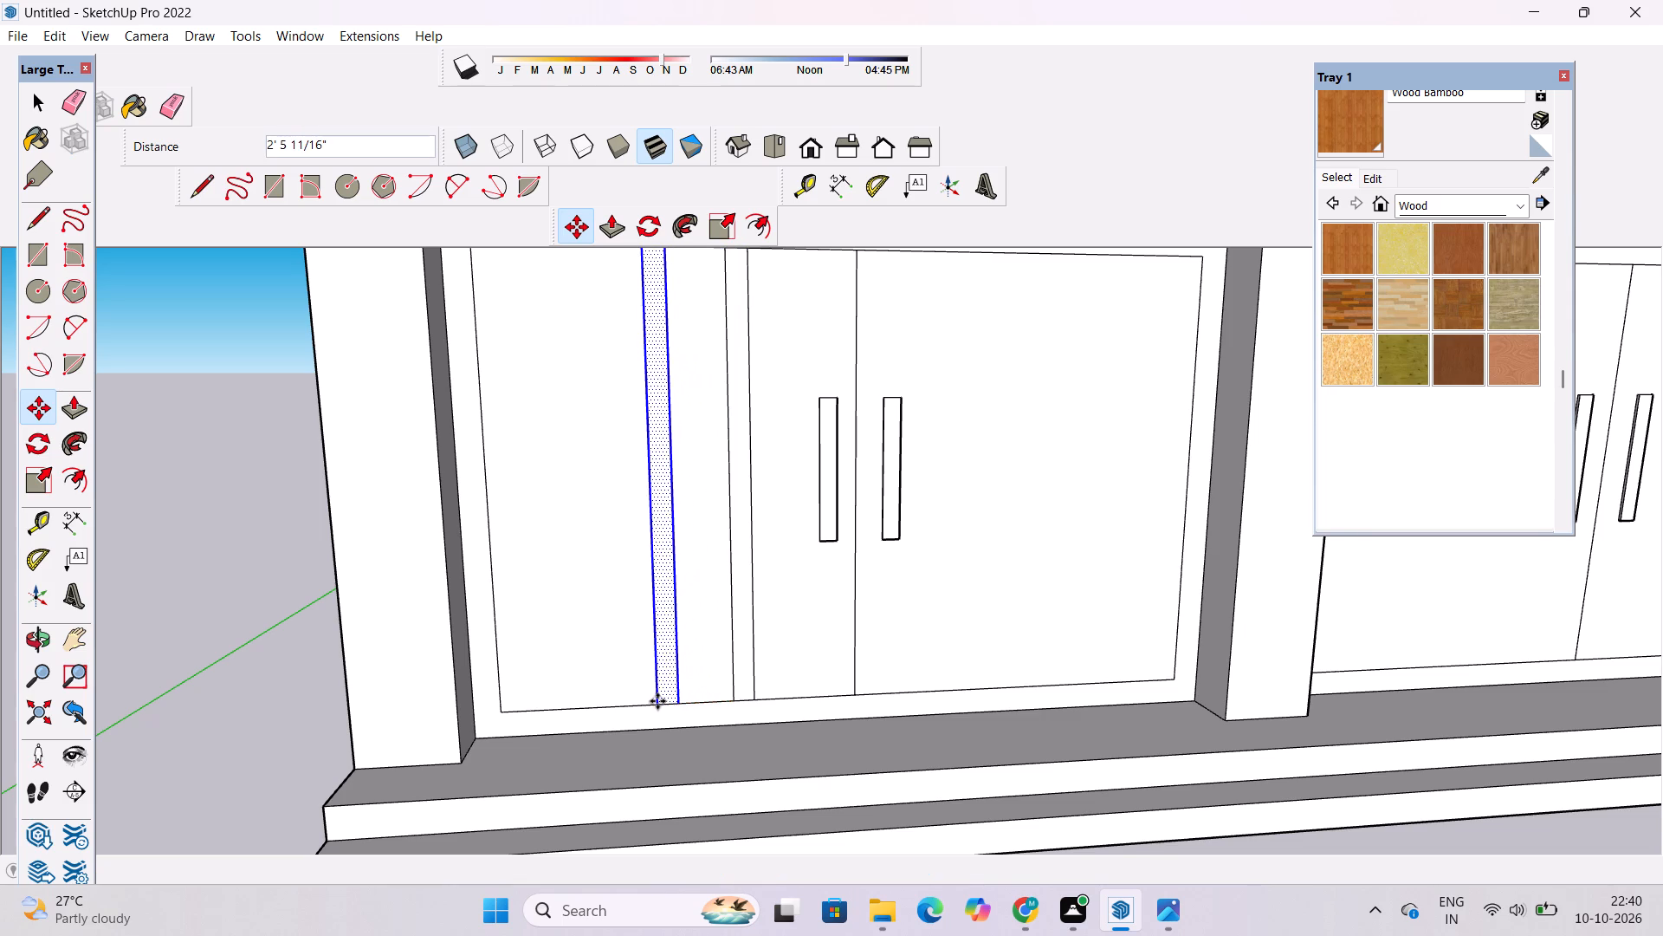
Copy the strip twice onto the right leaf of the left double door, making a spaced pair.
scroll(657, 701, down, 5)
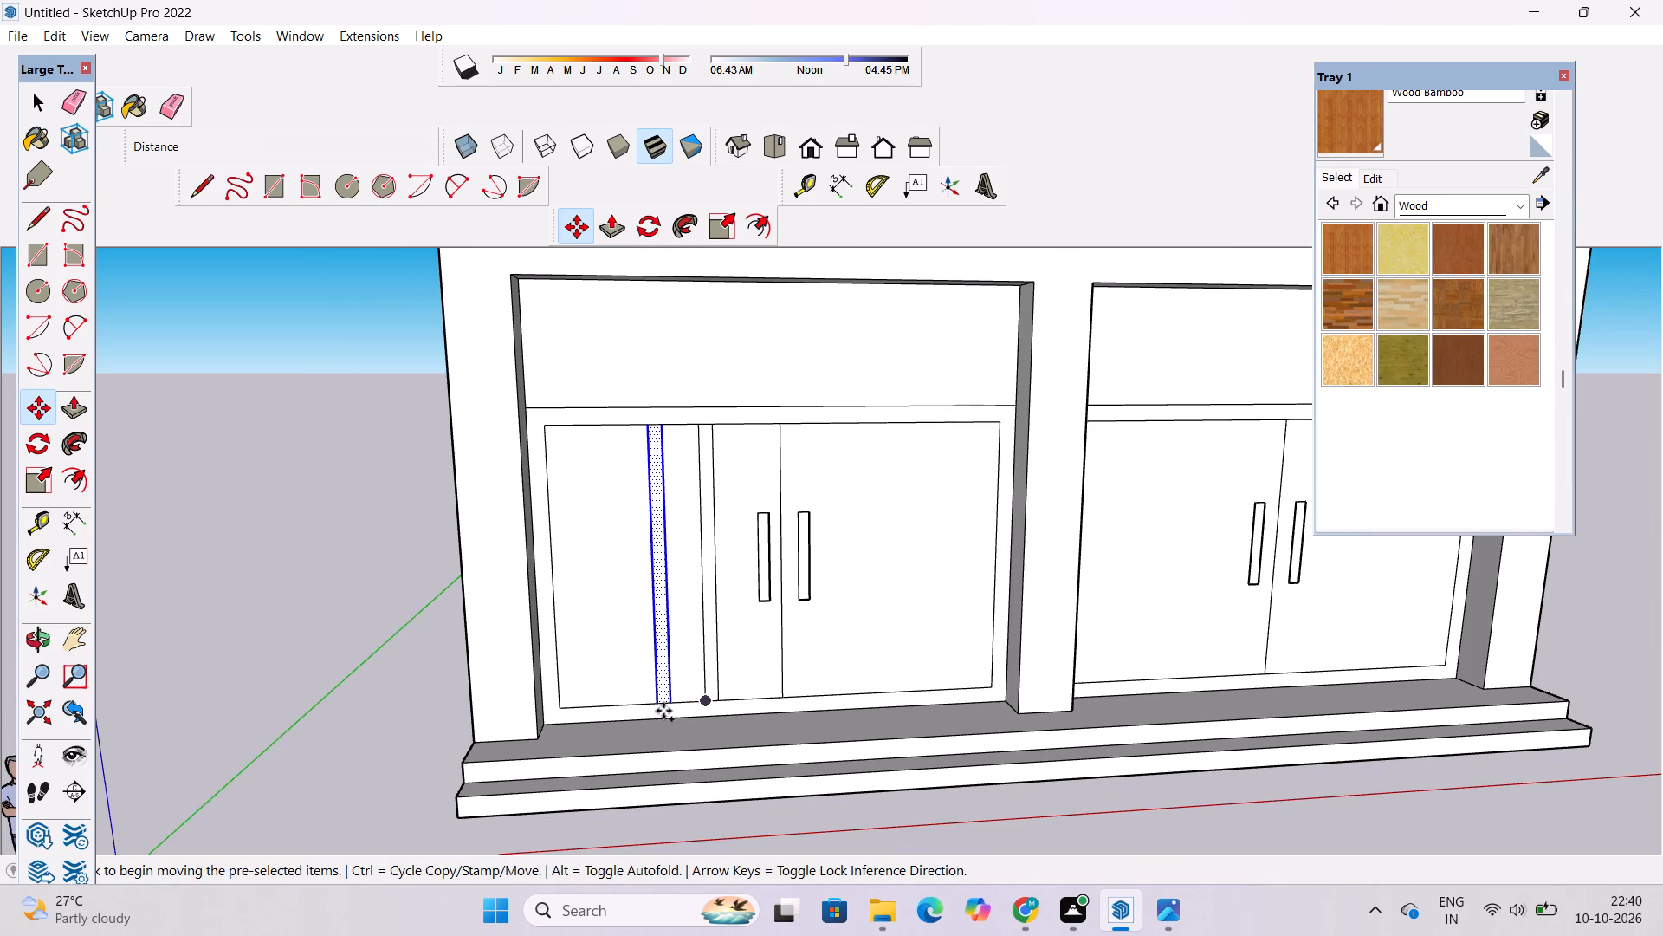
click(655, 701)
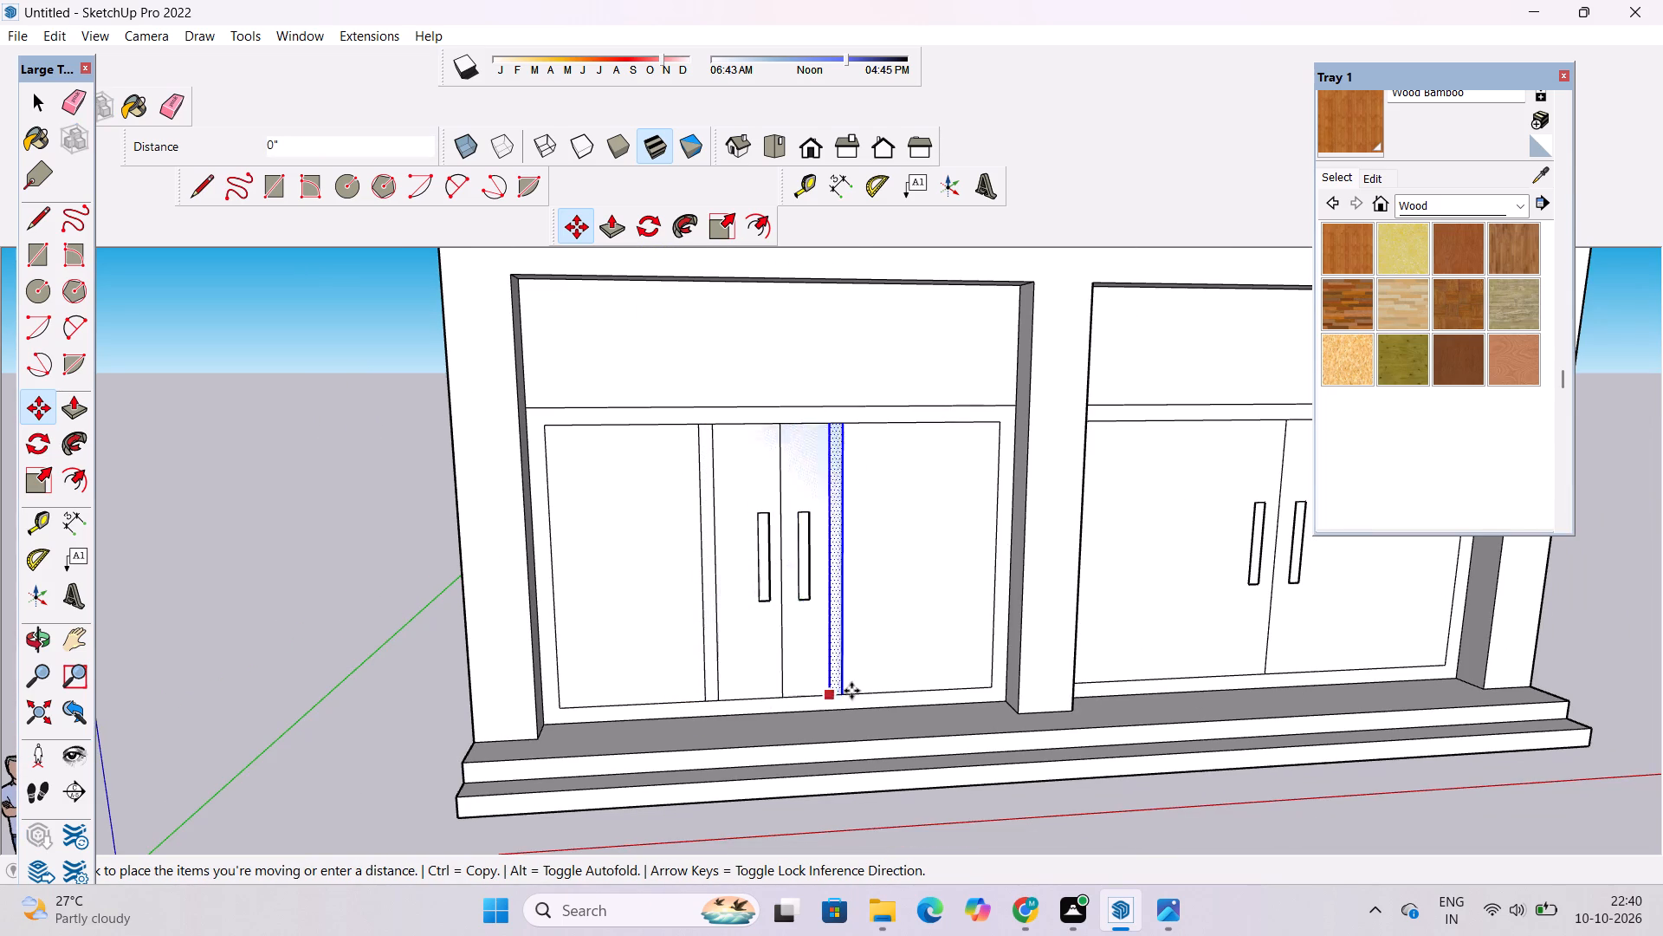
key(space)
scroll(684, 693, up, 3)
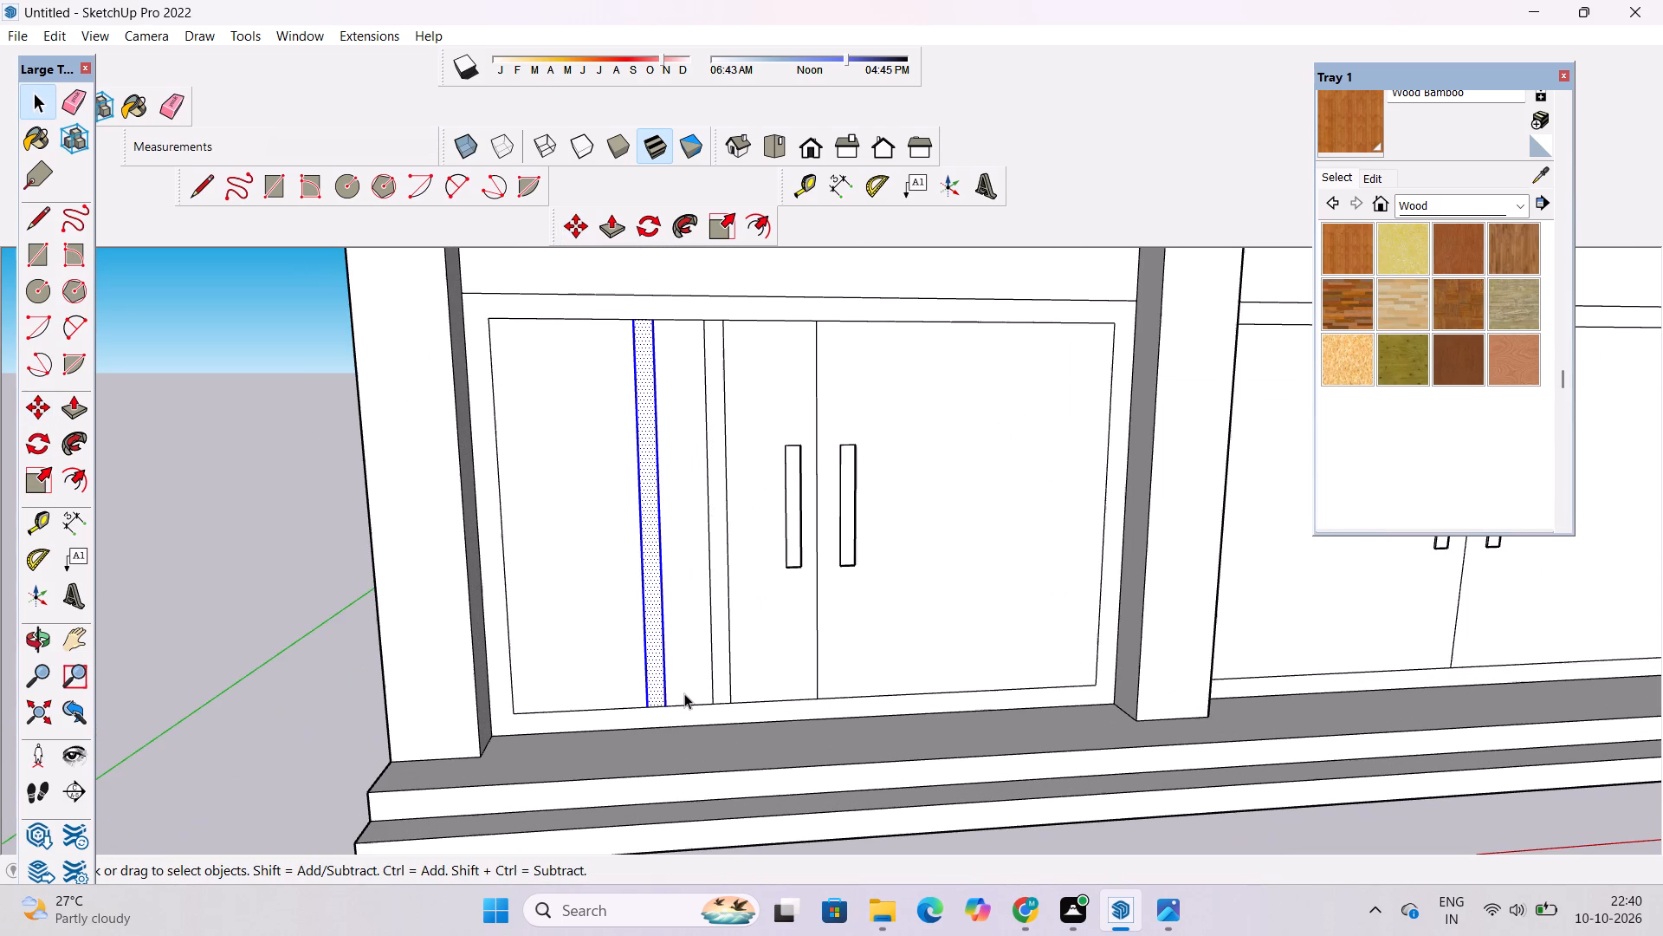
key(m)
click(651, 709)
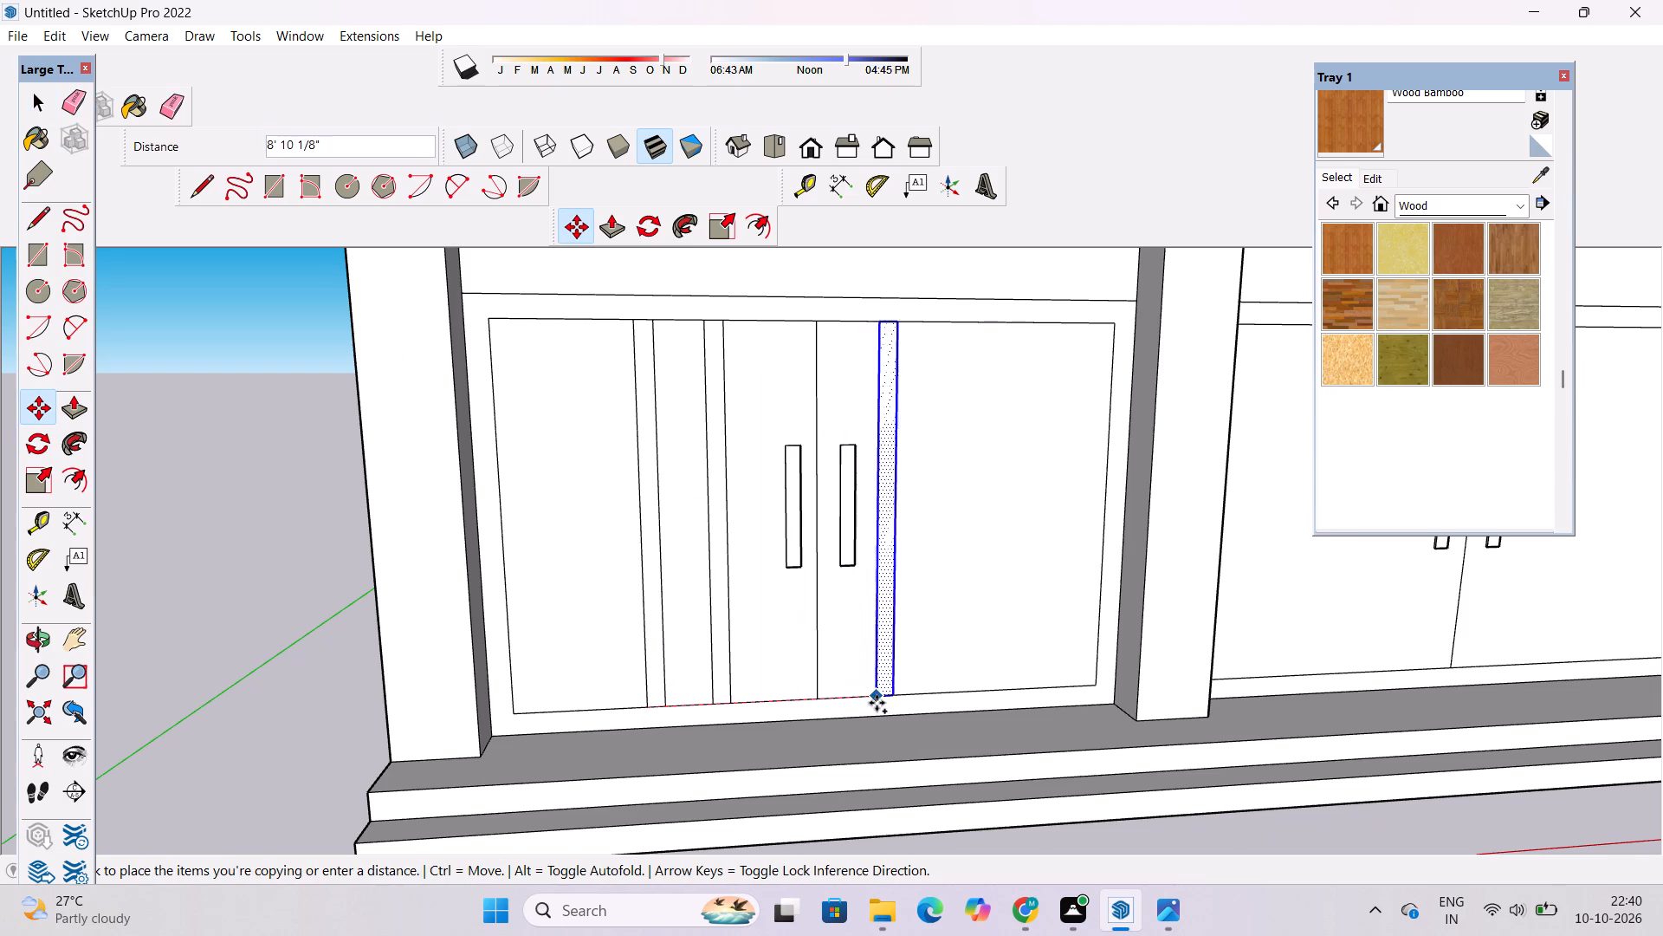
click(898, 700)
click(899, 696)
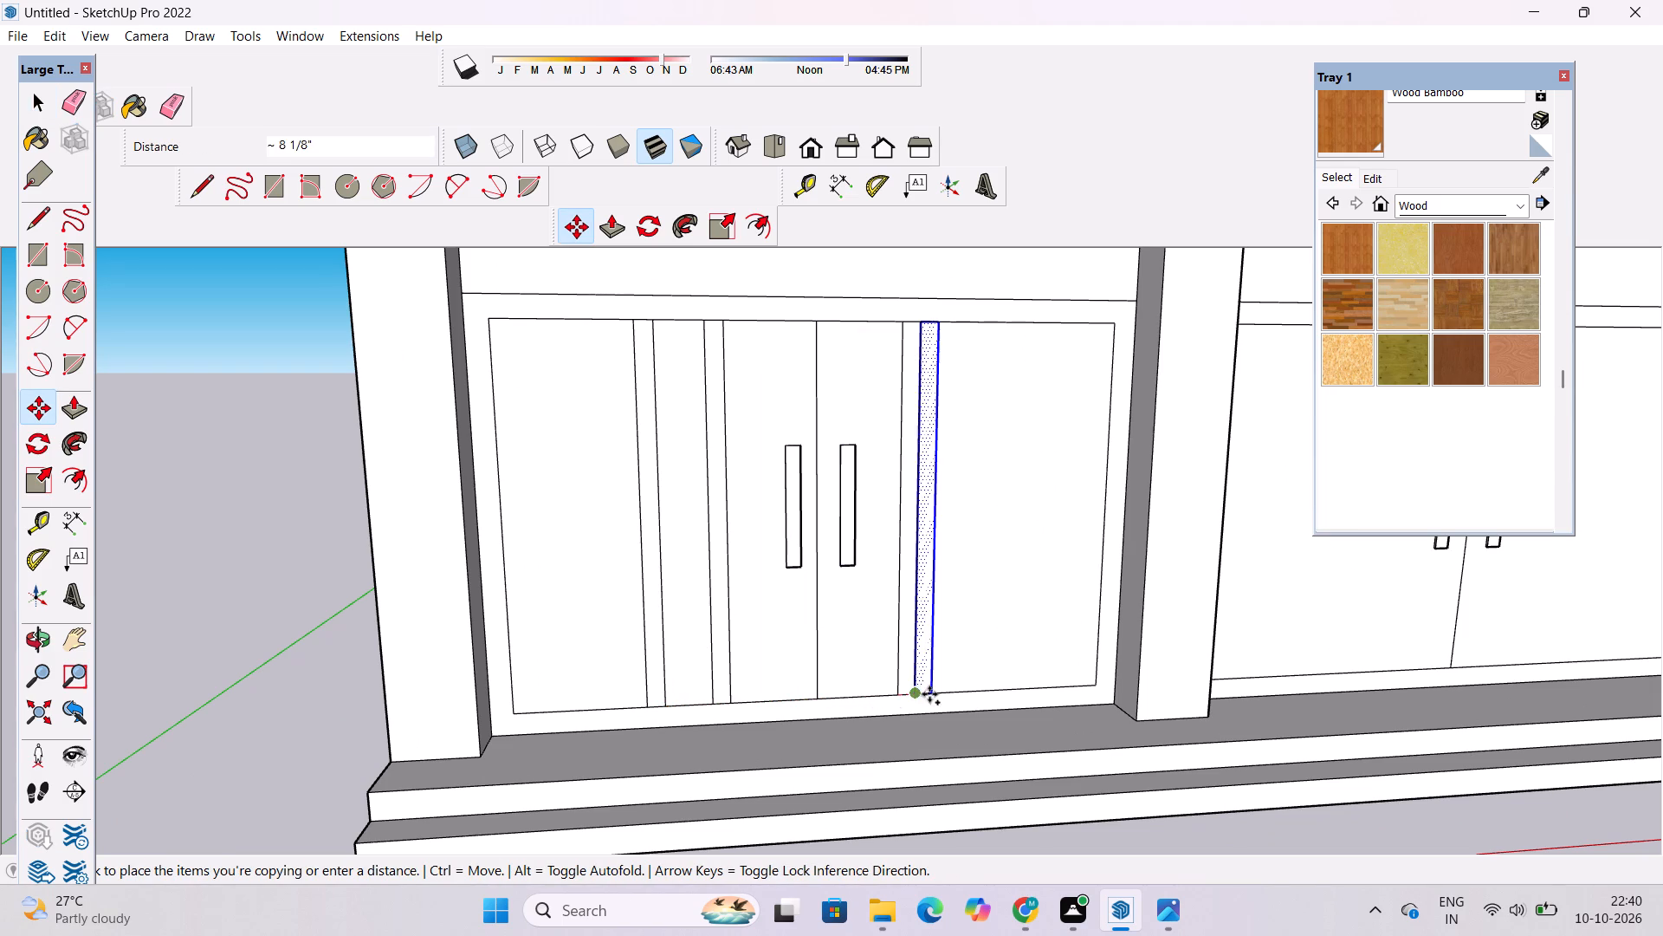
click(951, 692)
Copy the strip onto the left leaf of the right double door, and again about 2' 6 5/16" further out.
scroll(614, 600, down, 7)
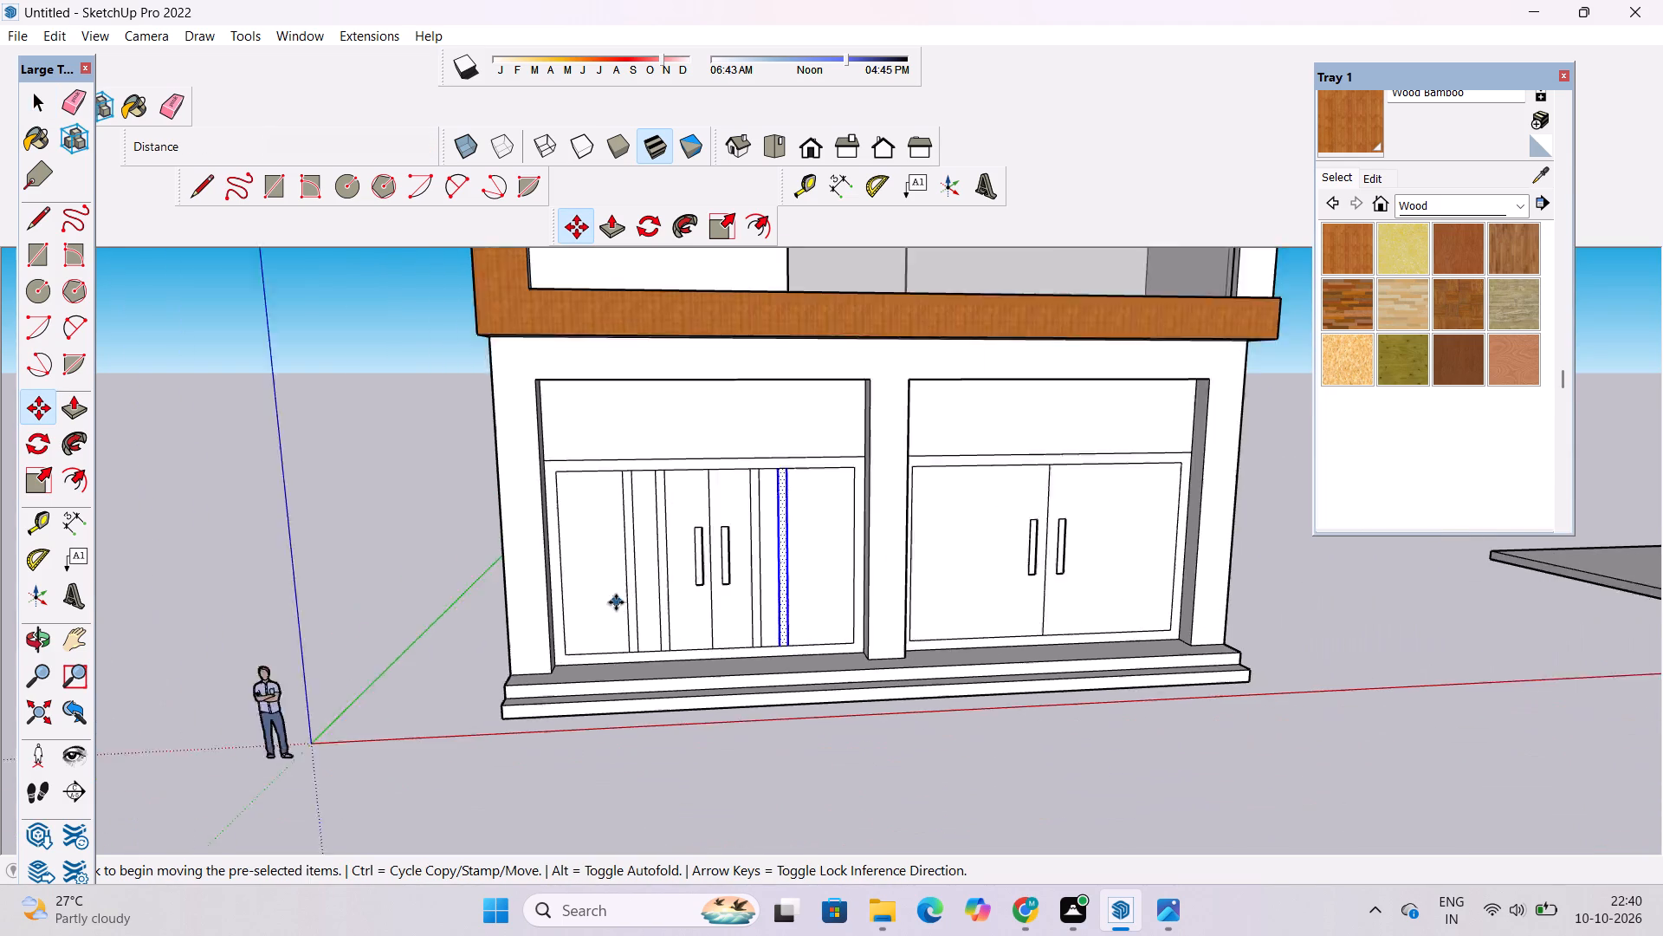
scroll(616, 602, down, 2)
scroll(863, 627, up, 3)
scroll(734, 630, up, 4)
click(736, 663)
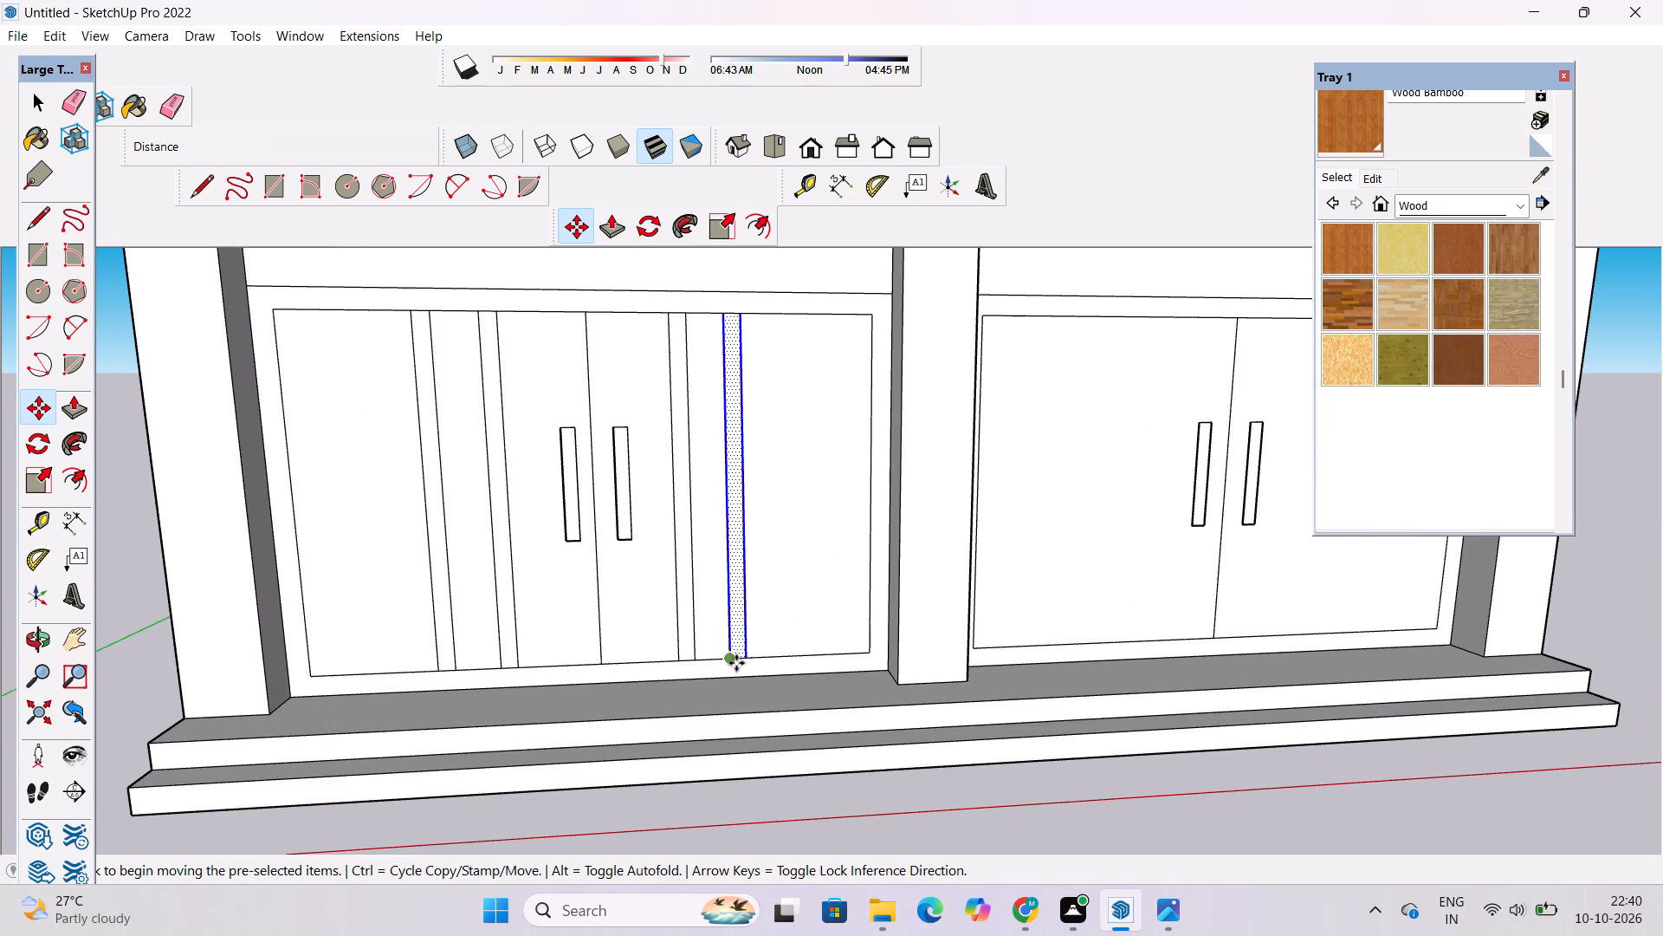
scroll(786, 651, down, 3)
scroll(1053, 643, up, 5)
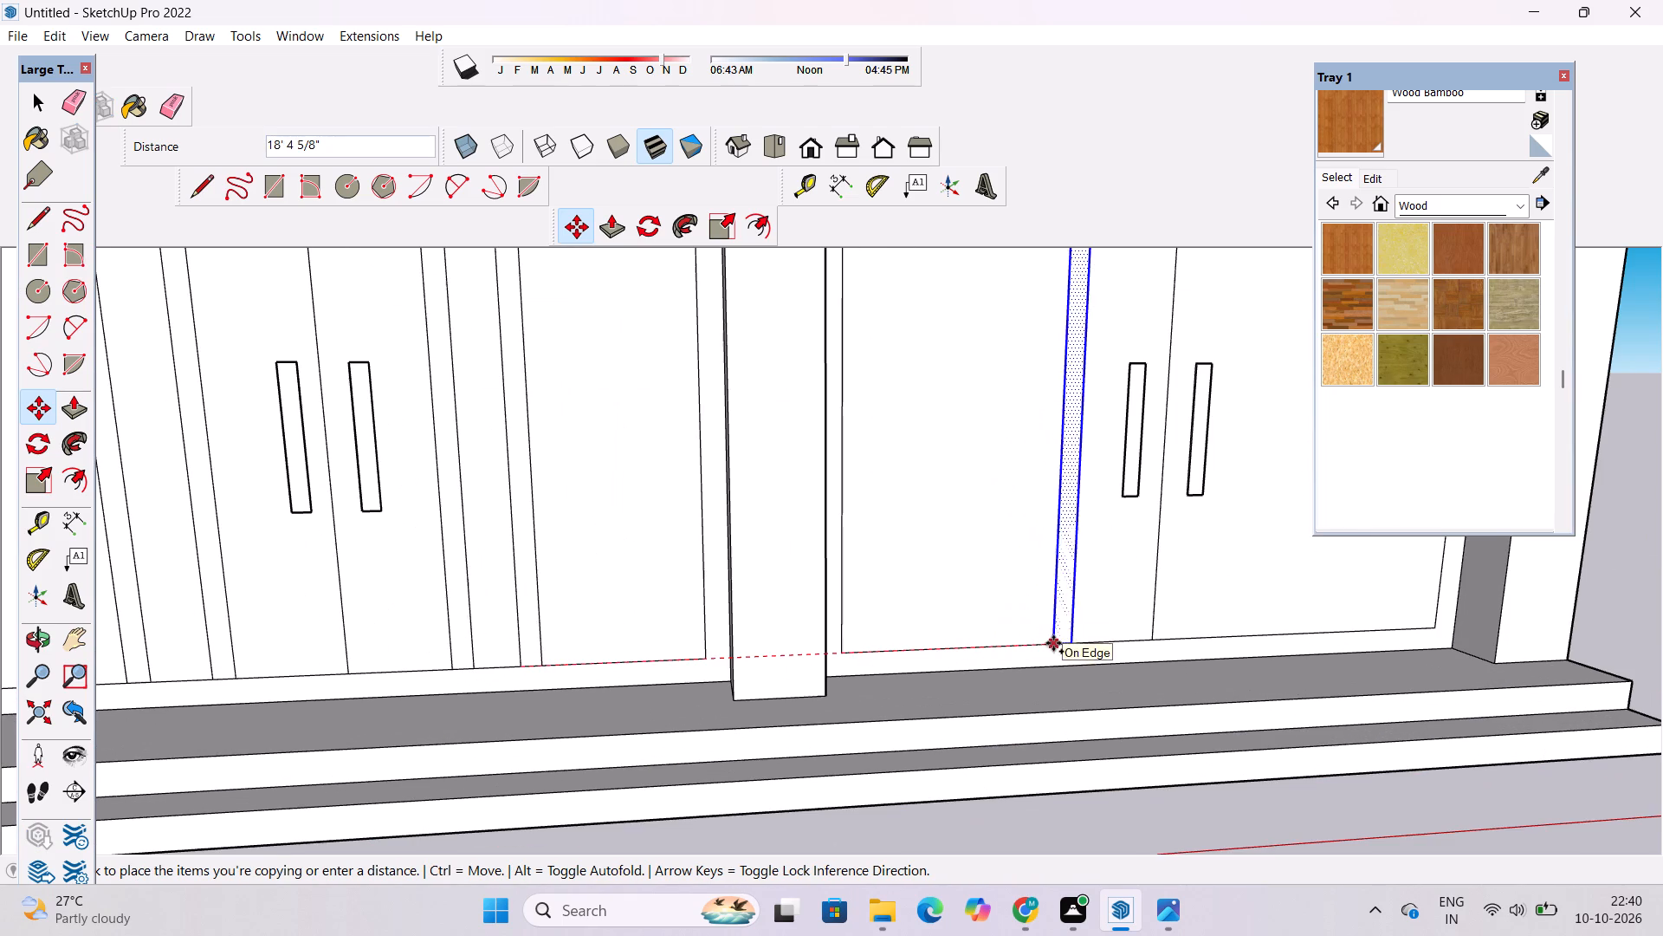
click(1058, 640)
click(1058, 640)
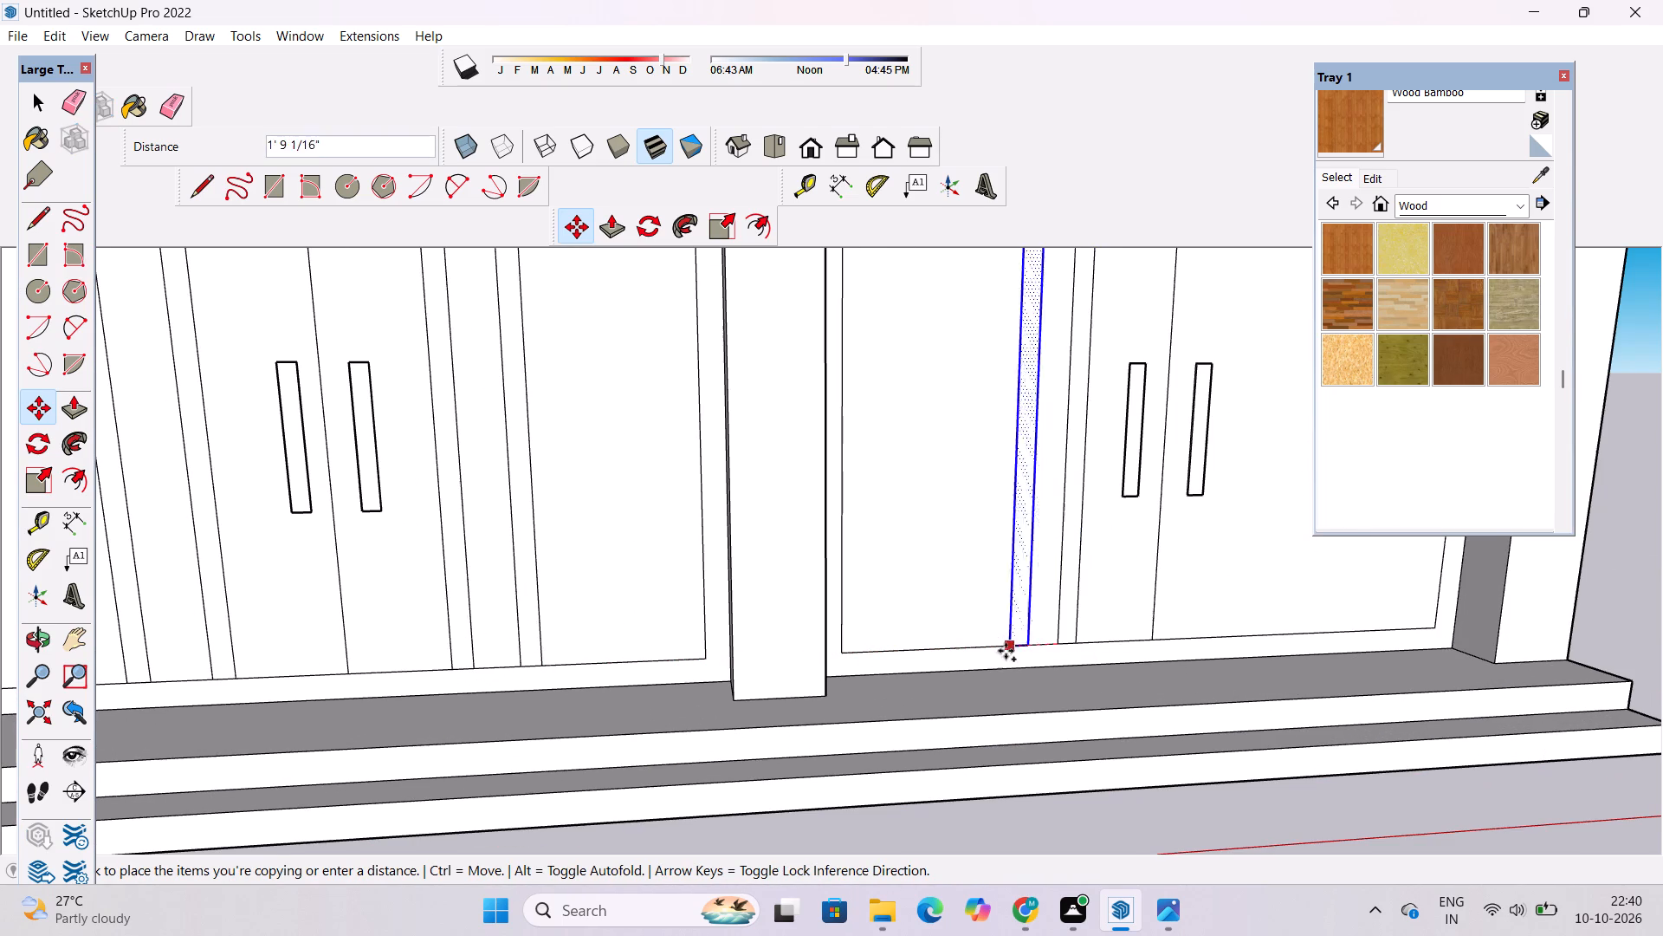
click(990, 653)
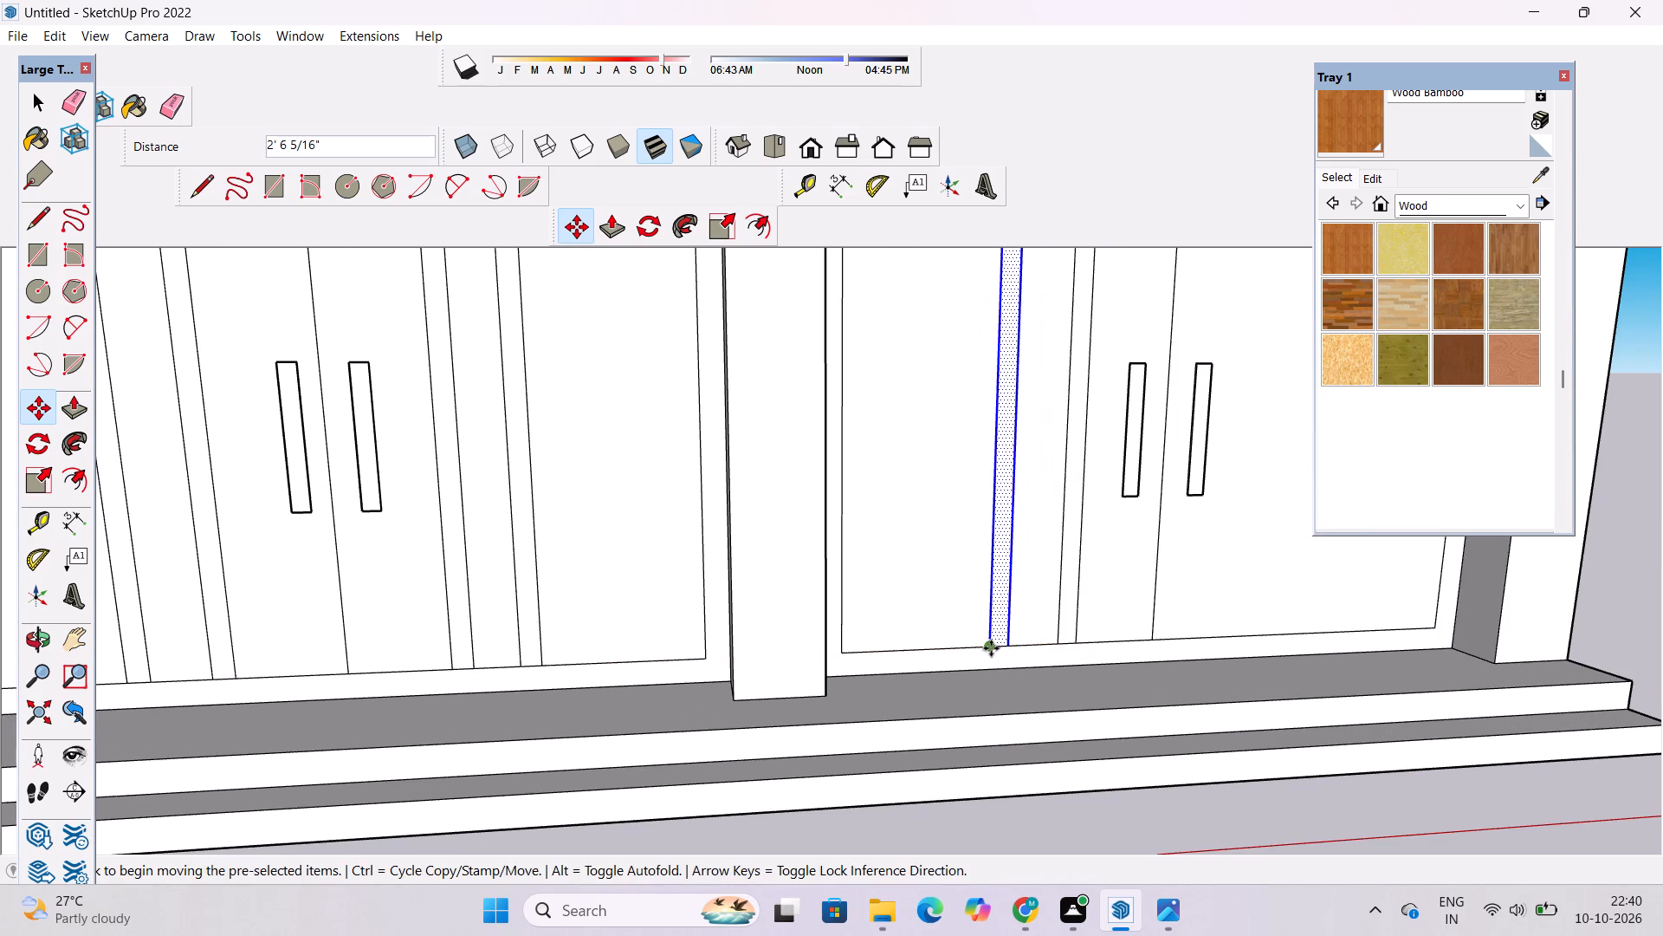
Copy the strip twice onto the right leaf of the right double door as a spaced pair, and clear the selection.
click(991, 648)
scroll(947, 642, down, 5)
scroll(1113, 653, up, 4)
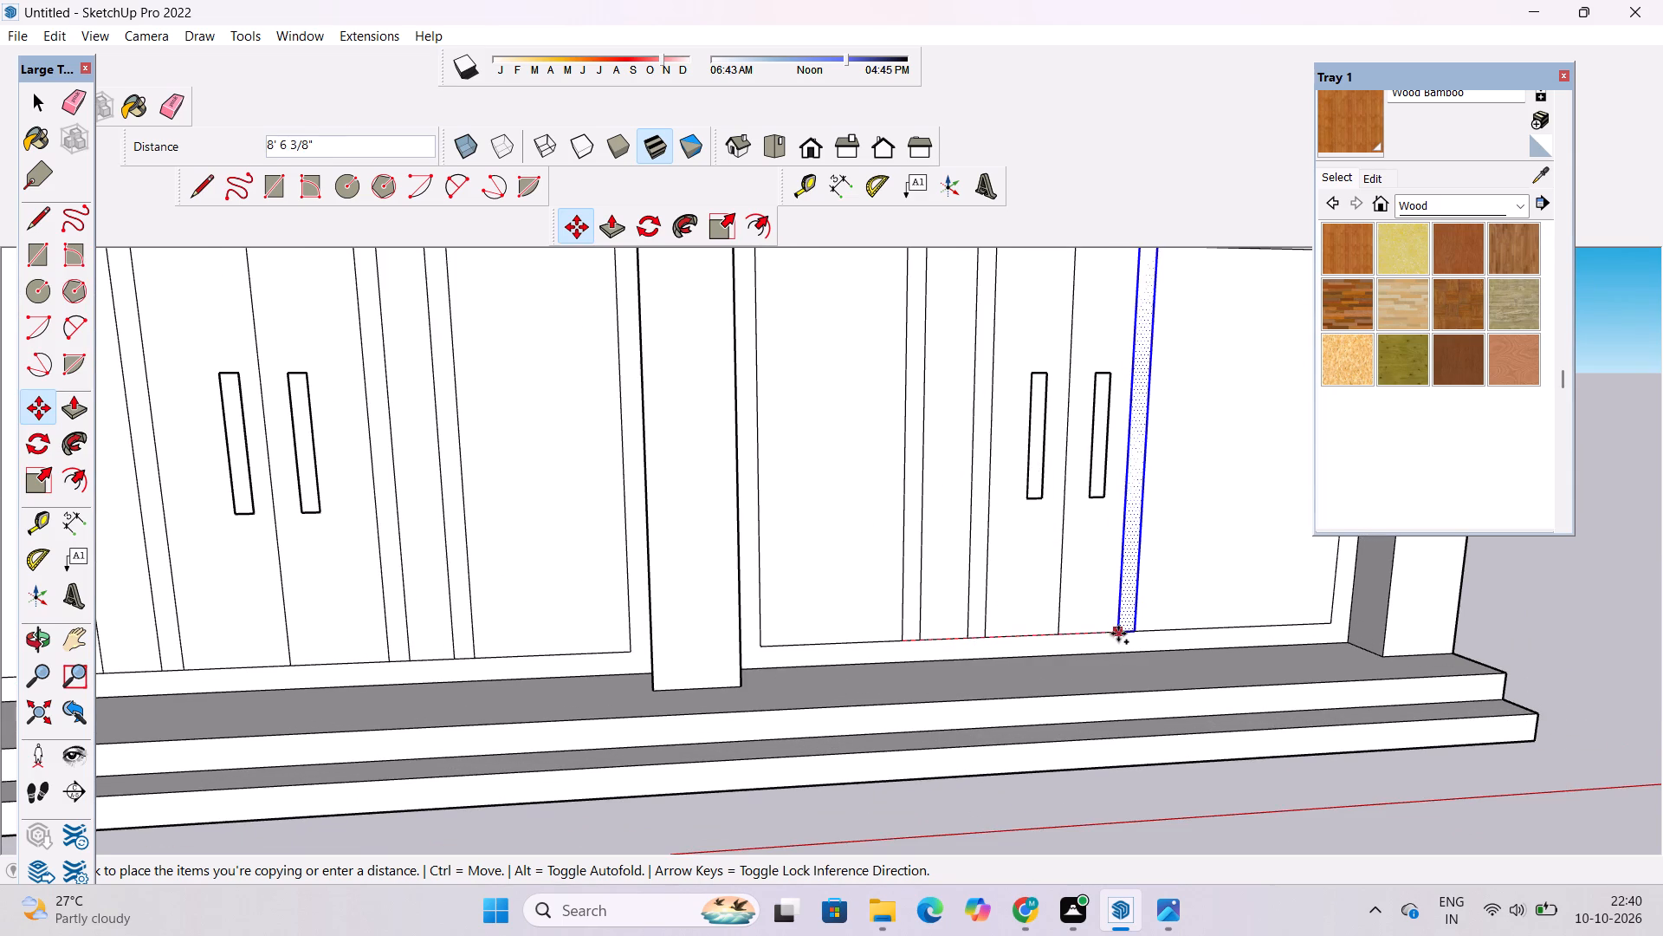
click(1128, 633)
scroll(923, 684, down, 7)
scroll(1113, 653, up, 6)
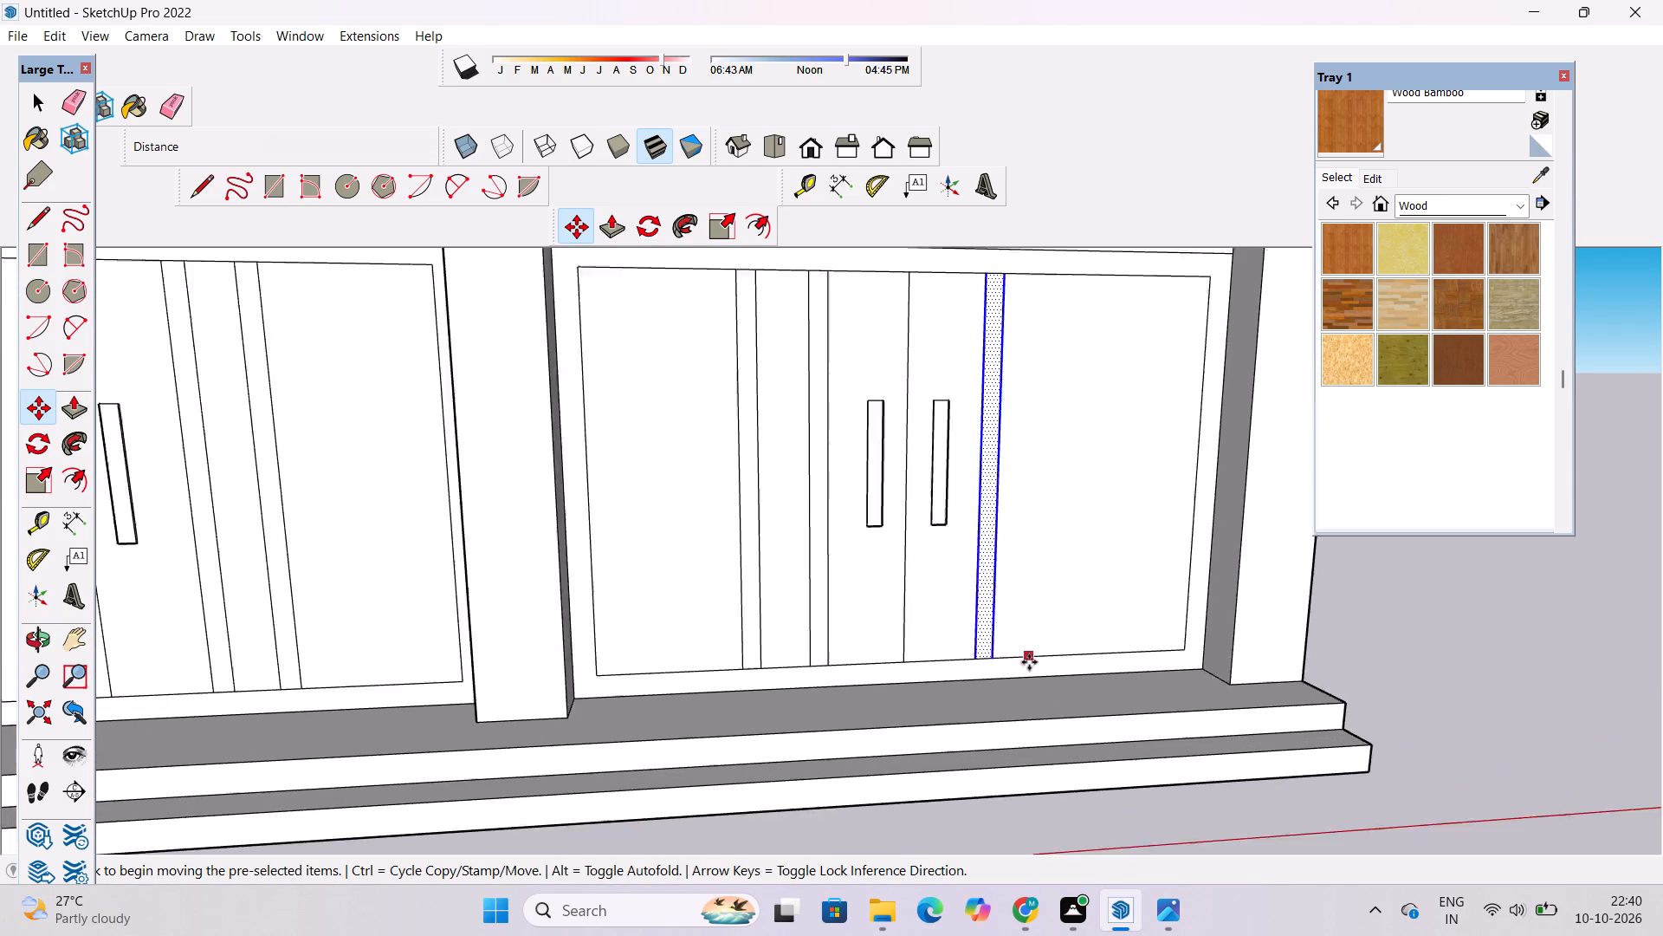
scroll(1029, 662, up, 2)
click(968, 657)
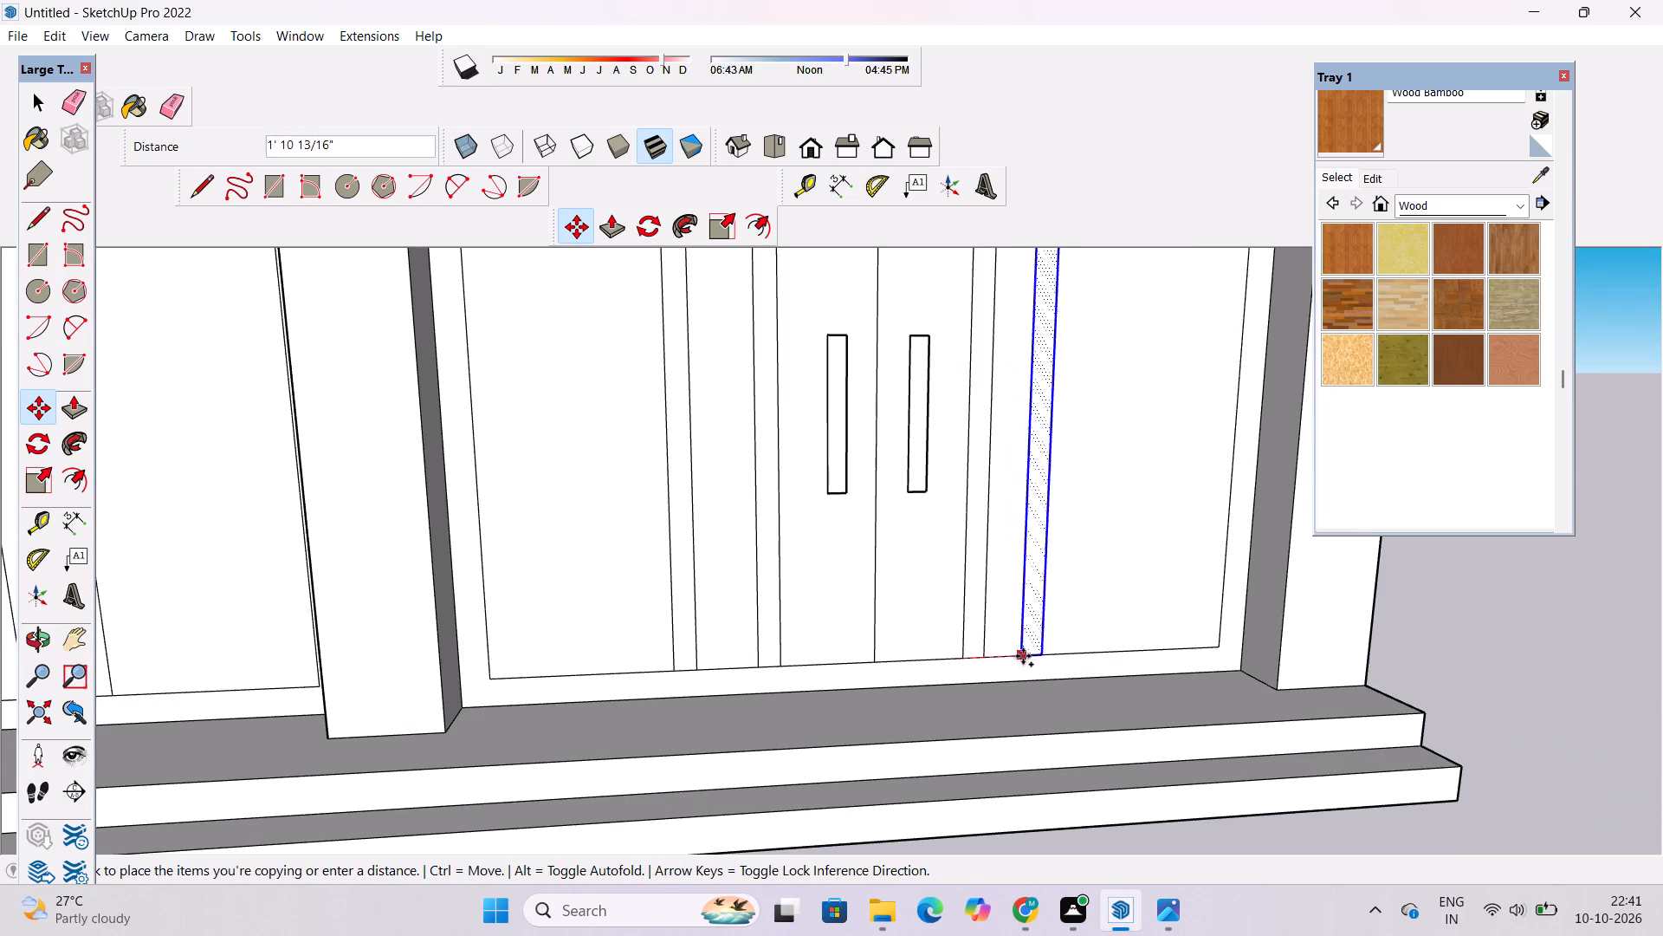
click(1049, 656)
key(space)
scroll(931, 645, down, 3)
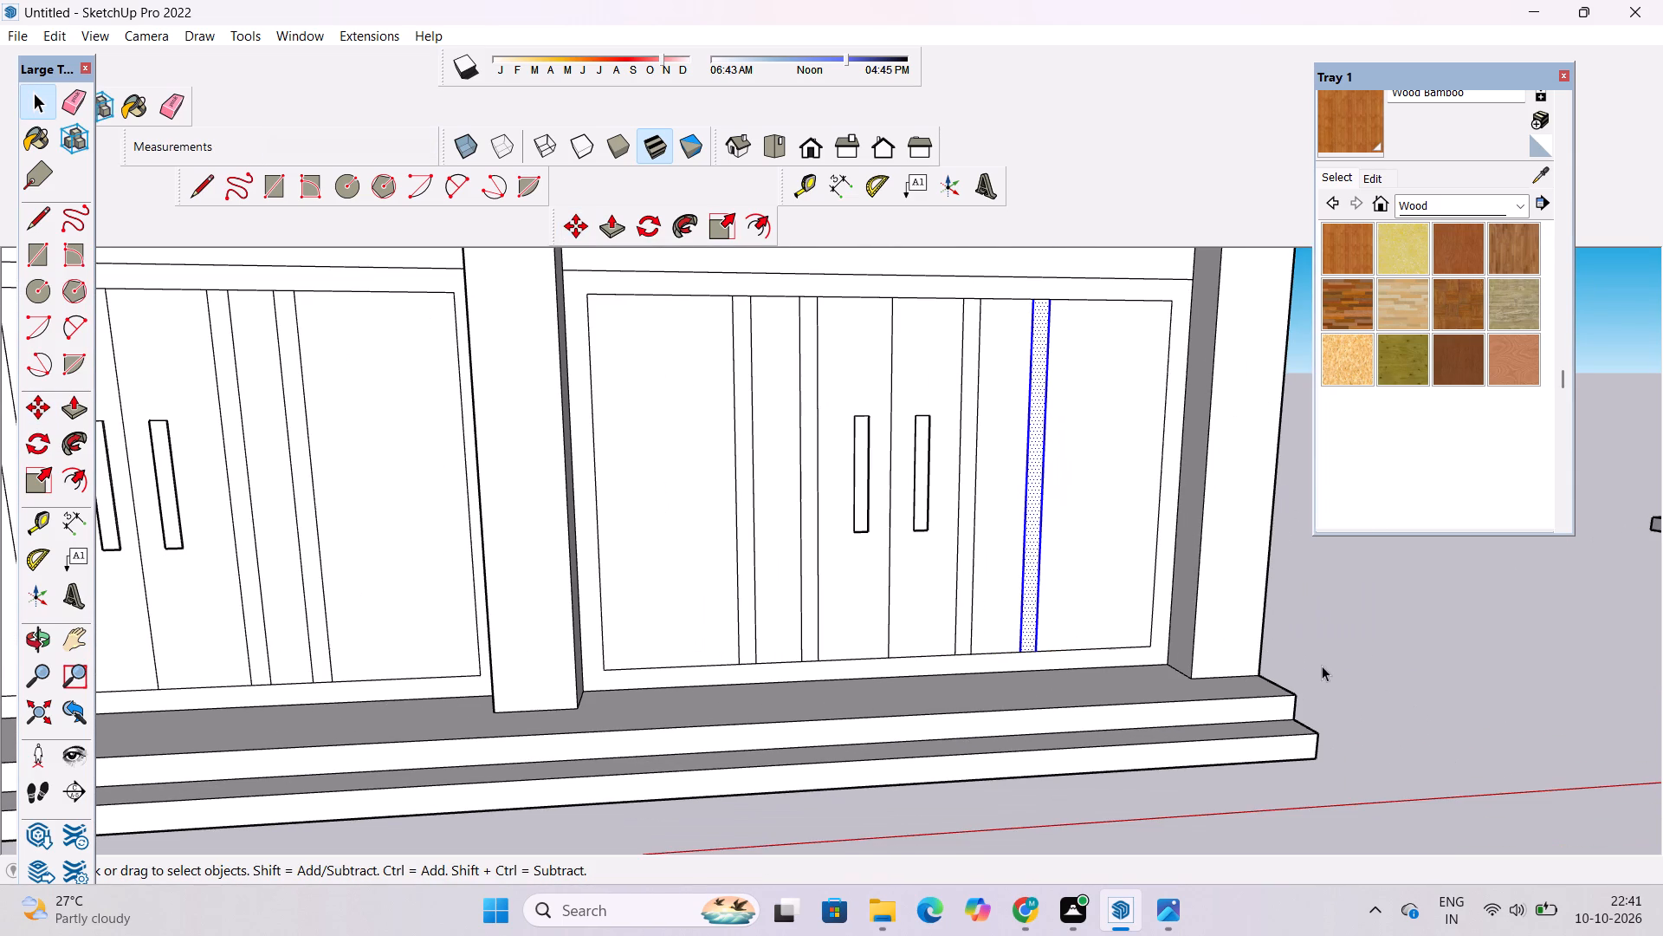
click(1322, 666)
Erase the long dividing edge on the underside of the front frame's bottom bar, above the ground-floor doors.
scroll(1033, 651, down, 2)
key(o)
drag(1038, 653, 1000, 627)
scroll(973, 623, down, 2)
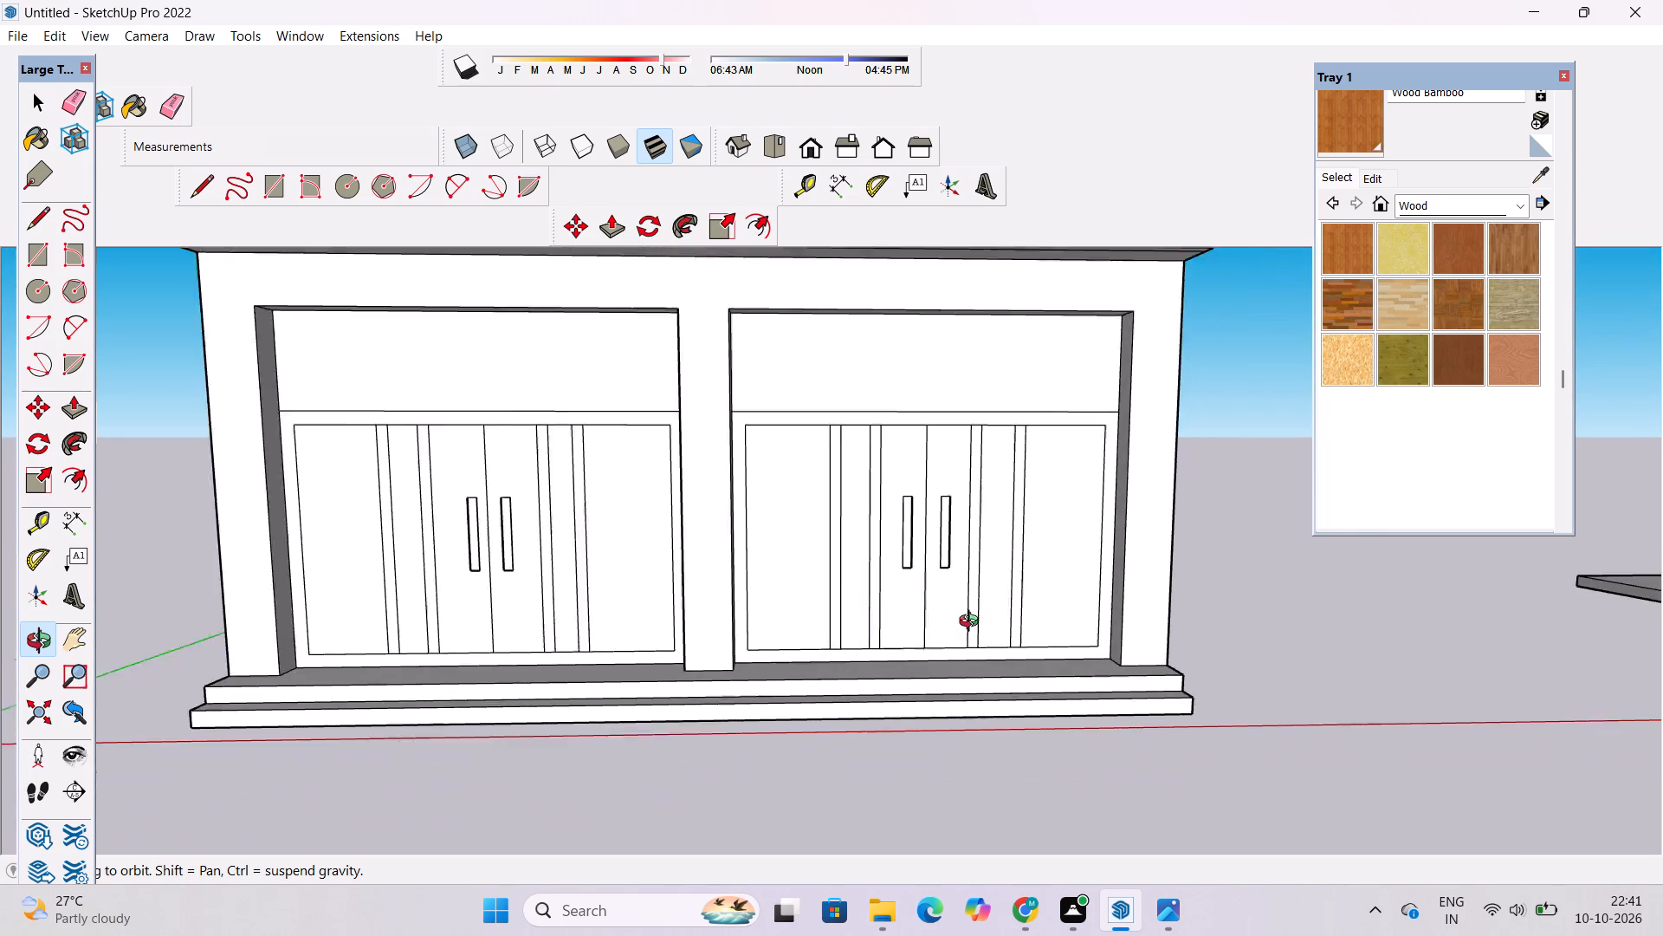
scroll(973, 623, down, 2)
shift+drag(970, 616, 969, 668)
shift+scroll(970, 657, up, 2)
shift+drag(970, 648, 982, 694)
shift+scroll(985, 650, down, 4)
shift+drag(985, 645, 987, 660)
shift+scroll(987, 660, up, 1)
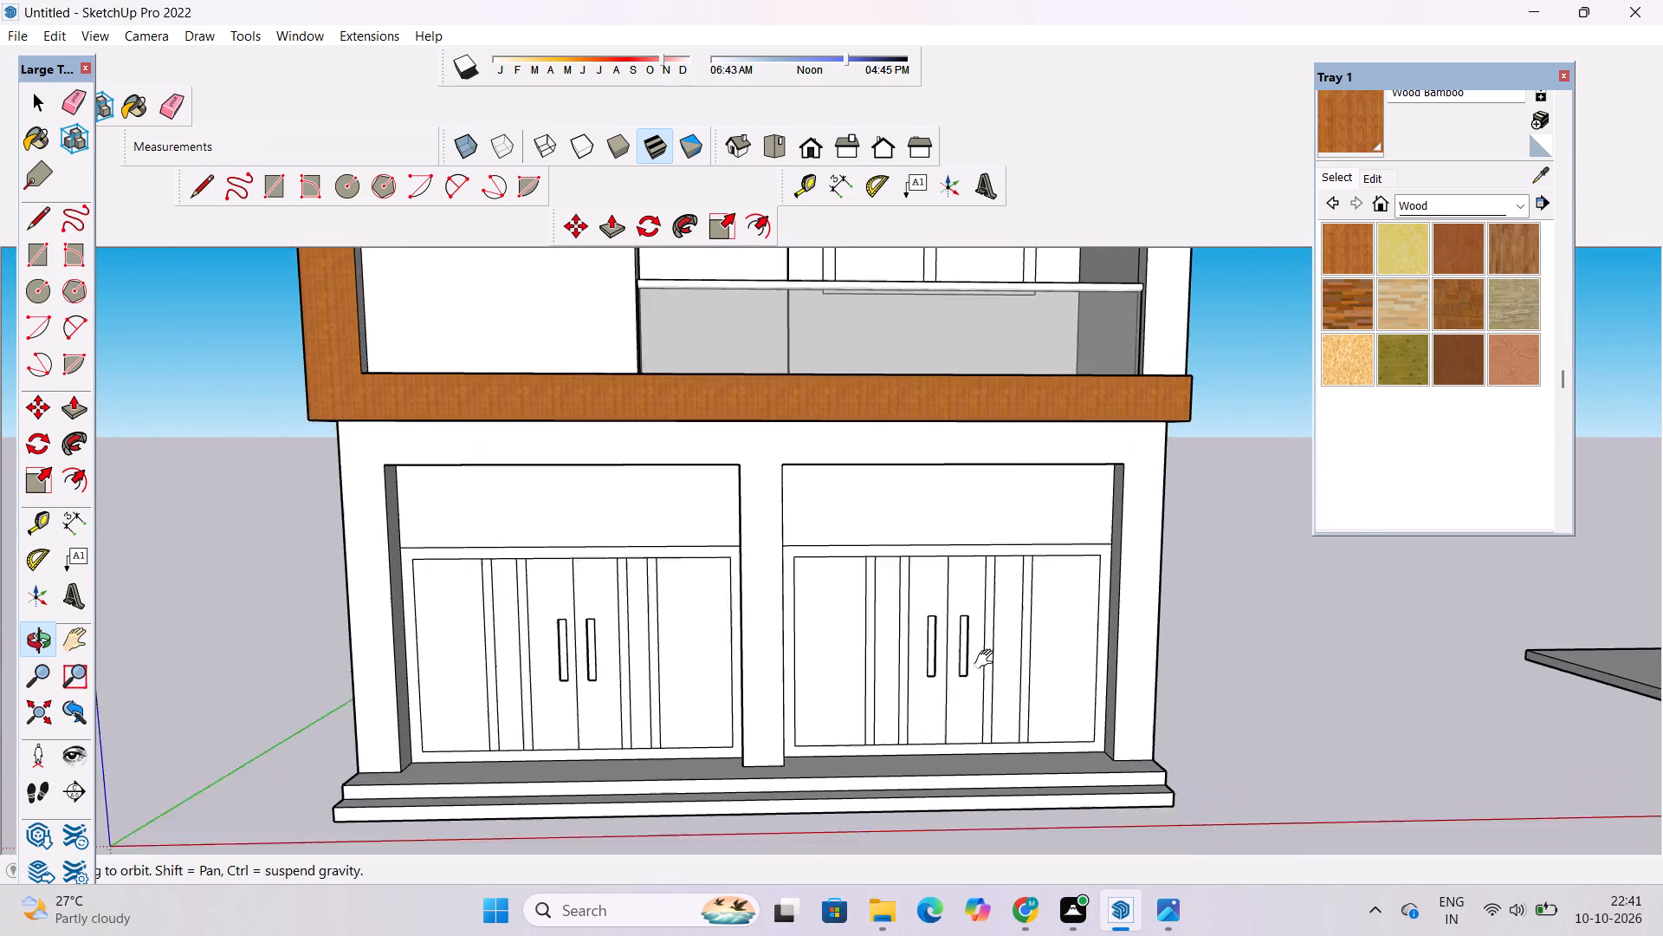
shift+scroll(987, 660, up, 1)
drag(992, 672, 987, 582)
drag(987, 582, 987, 614)
drag(985, 624, 947, 341)
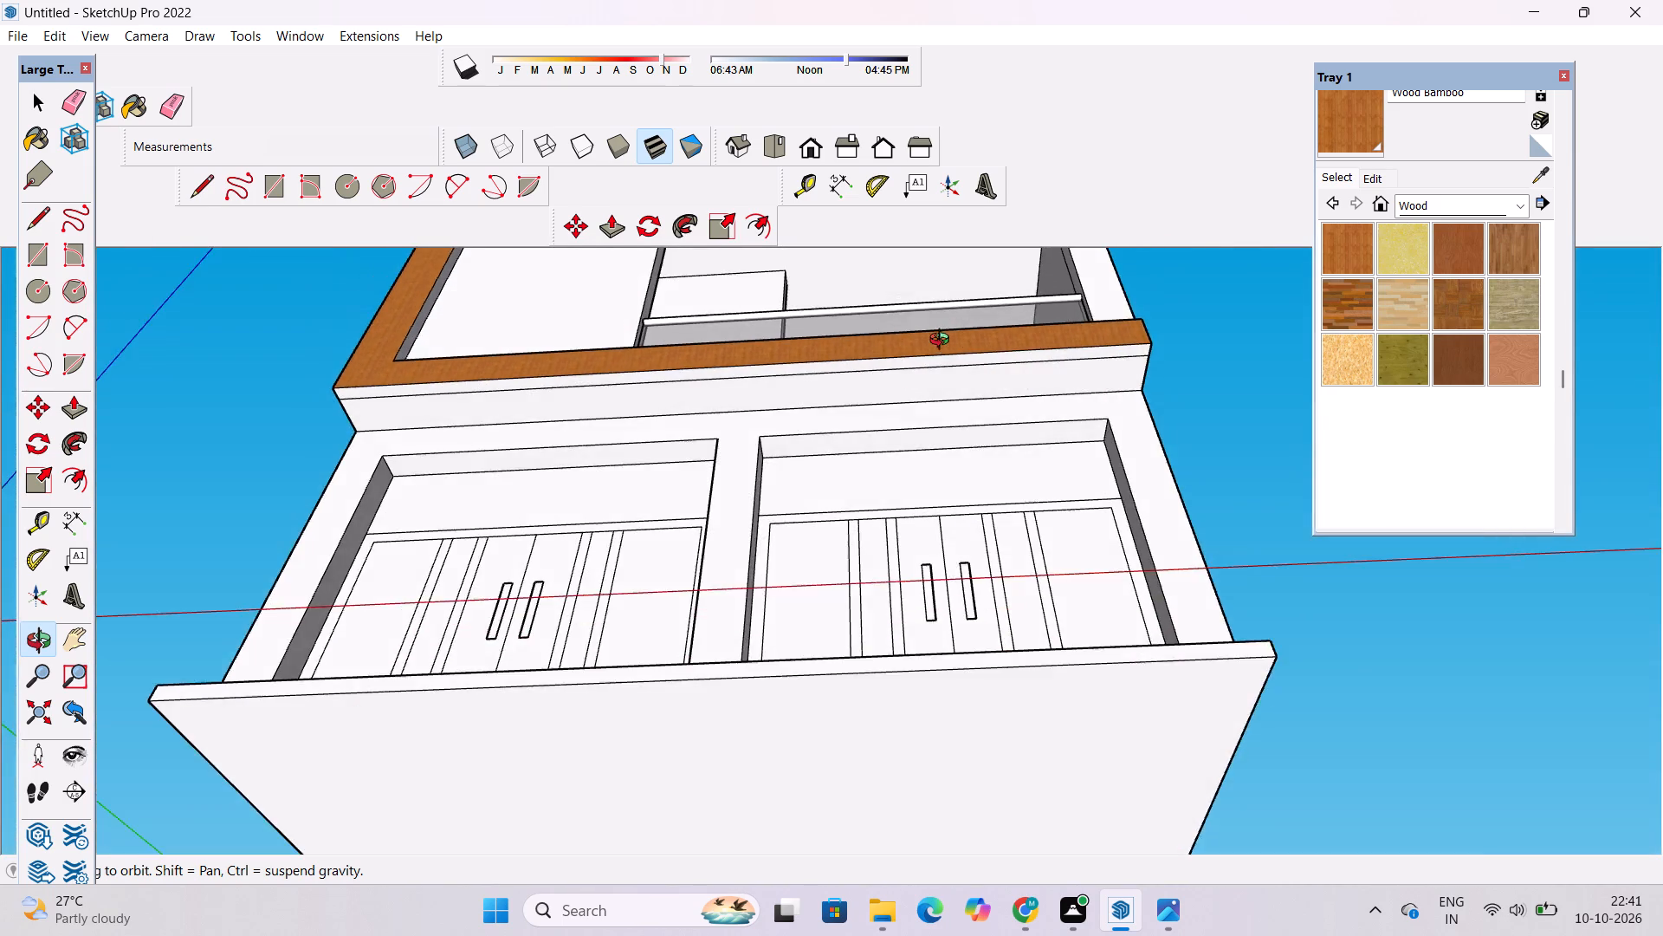
scroll(912, 380, up, 4)
shift+drag(912, 380, 929, 452)
click(933, 445)
key(e)
click(933, 432)
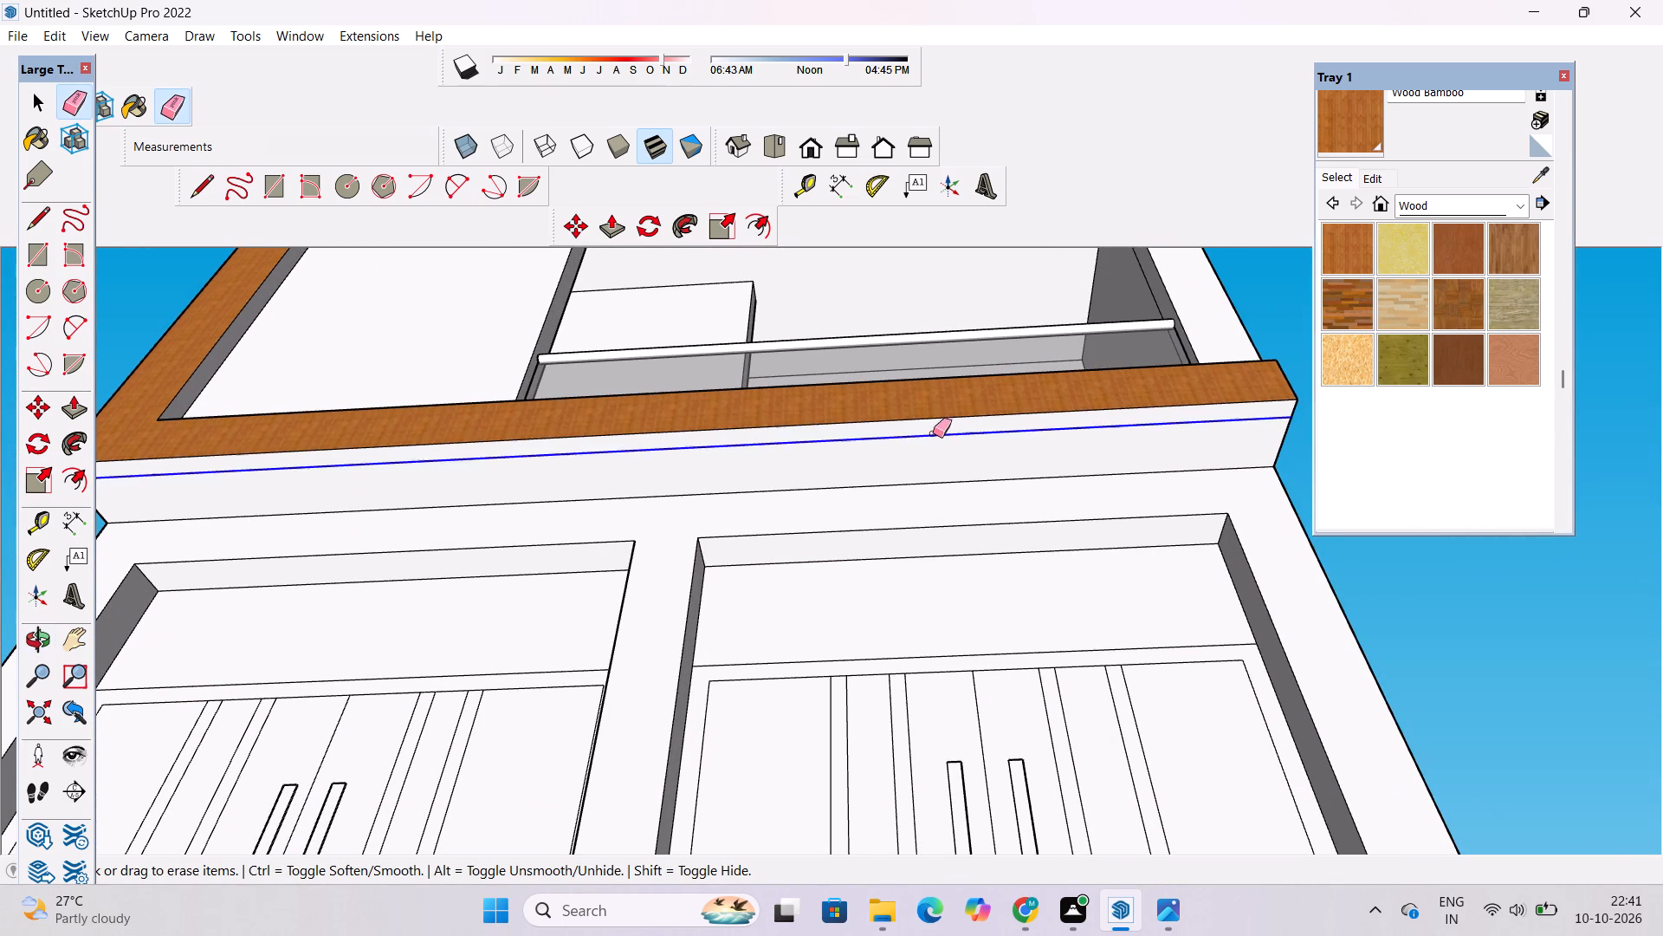
Paint the underside of the front frame's bottom bar with Wood Bamboo.
click(1356, 120)
click(1084, 455)
Paint the narrow top face and the narrow outer side face of the front frame with Wood Bamboo.
scroll(1084, 455, down, 5)
key(o)
scroll(1084, 455, down, 6)
drag(798, 489, 1133, 778)
scroll(863, 487, down, 5)
drag(870, 442, 766, 598)
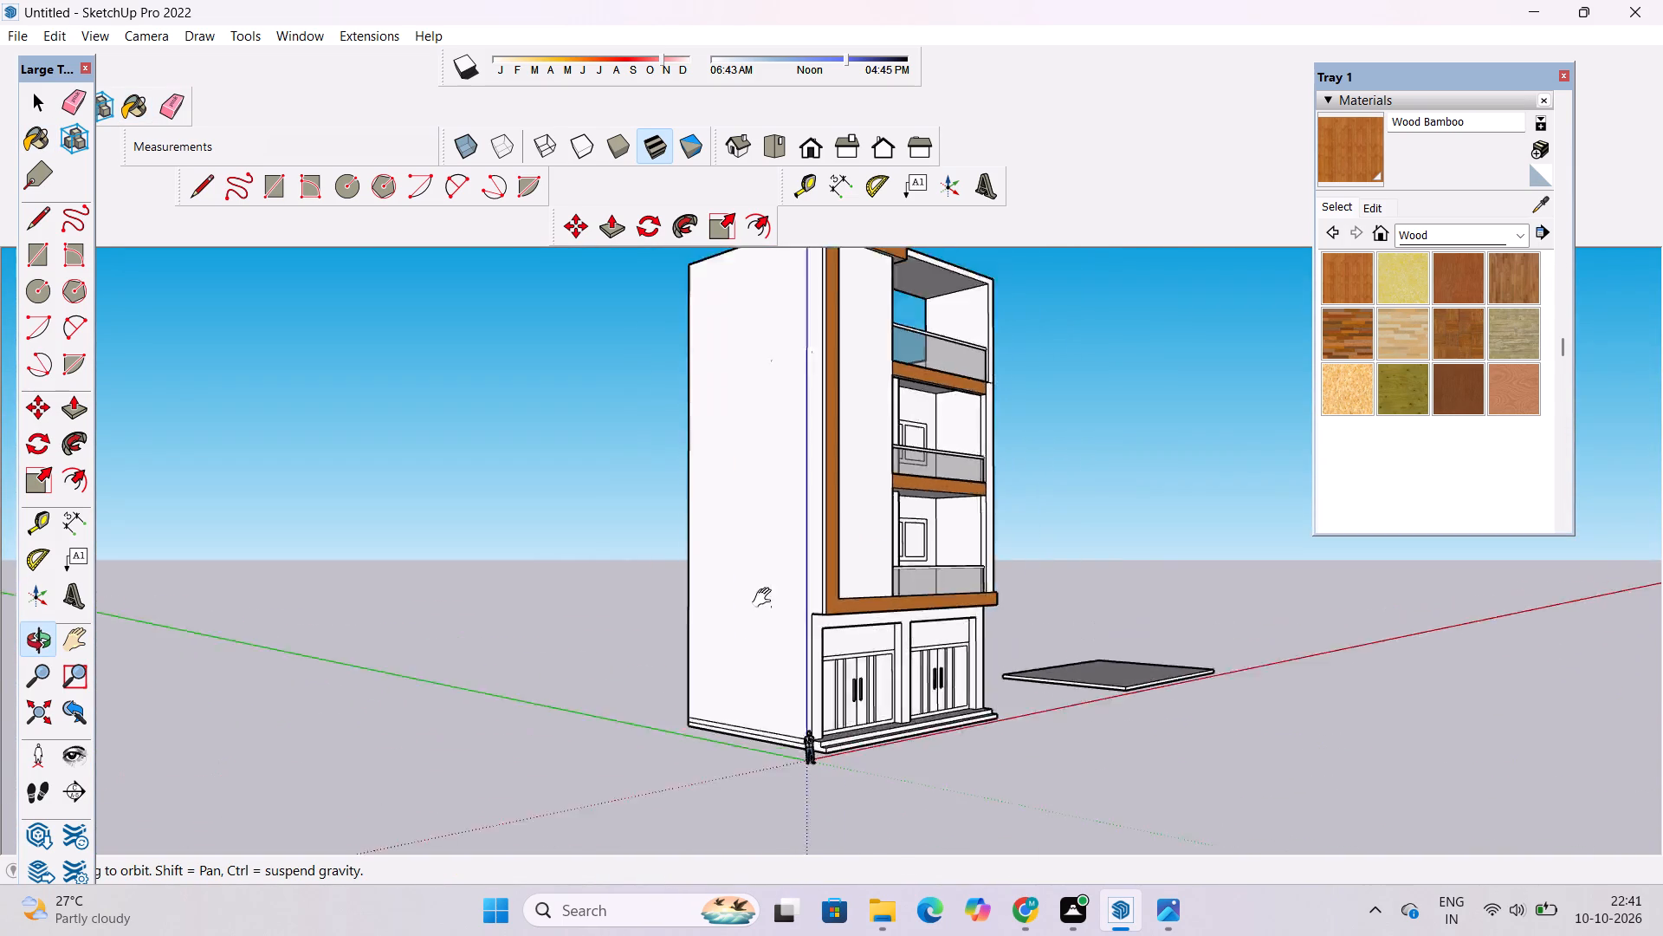
drag(766, 598, 741, 657)
drag(741, 657, 715, 781)
scroll(916, 387, up, 5)
scroll(573, 512, up, 3)
drag(547, 512, 670, 552)
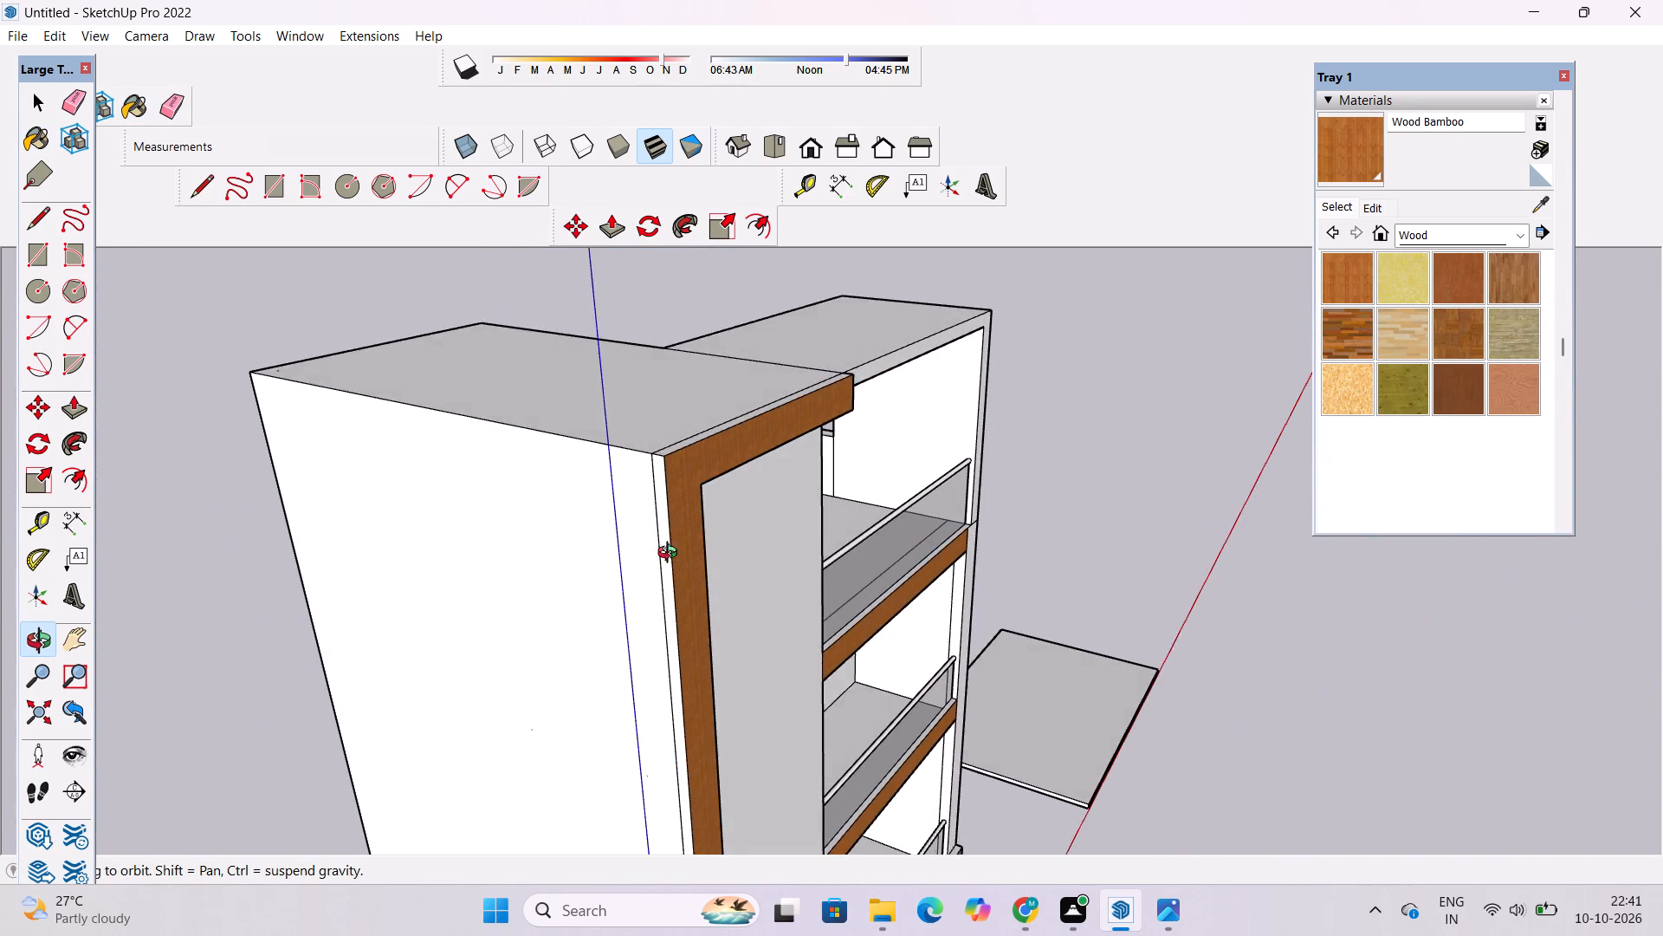
drag(671, 555, 668, 481)
click(1334, 156)
scroll(771, 359, up, 3)
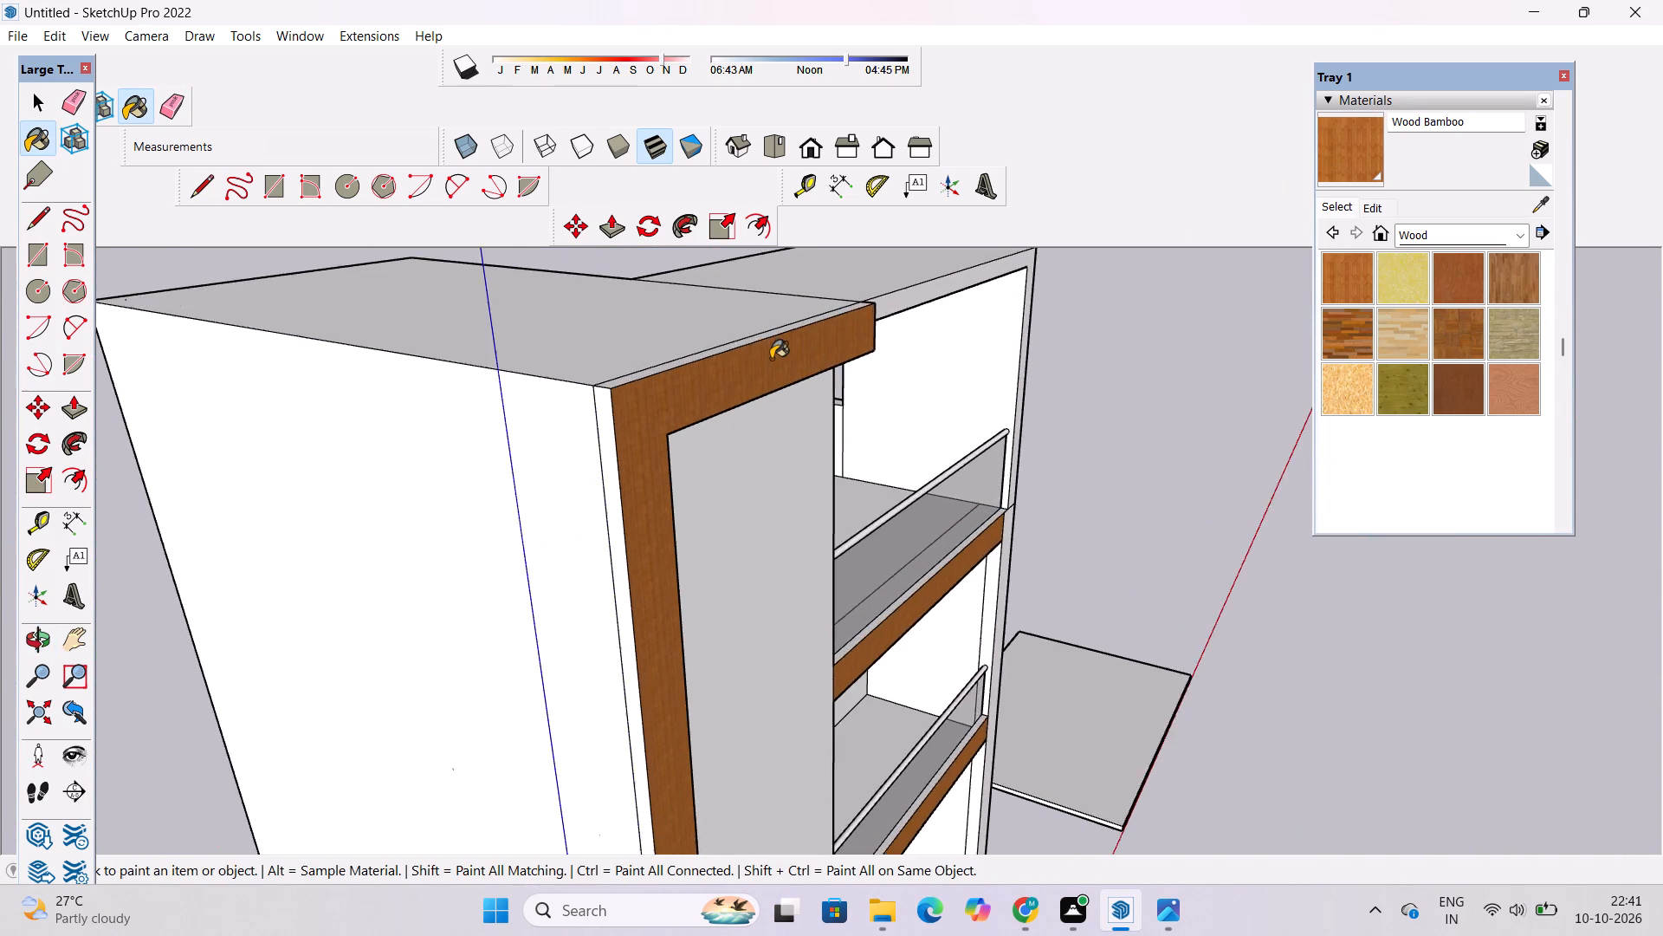
scroll(771, 359, up, 7)
click(780, 306)
scroll(674, 355, down, 4)
scroll(446, 449, up, 1)
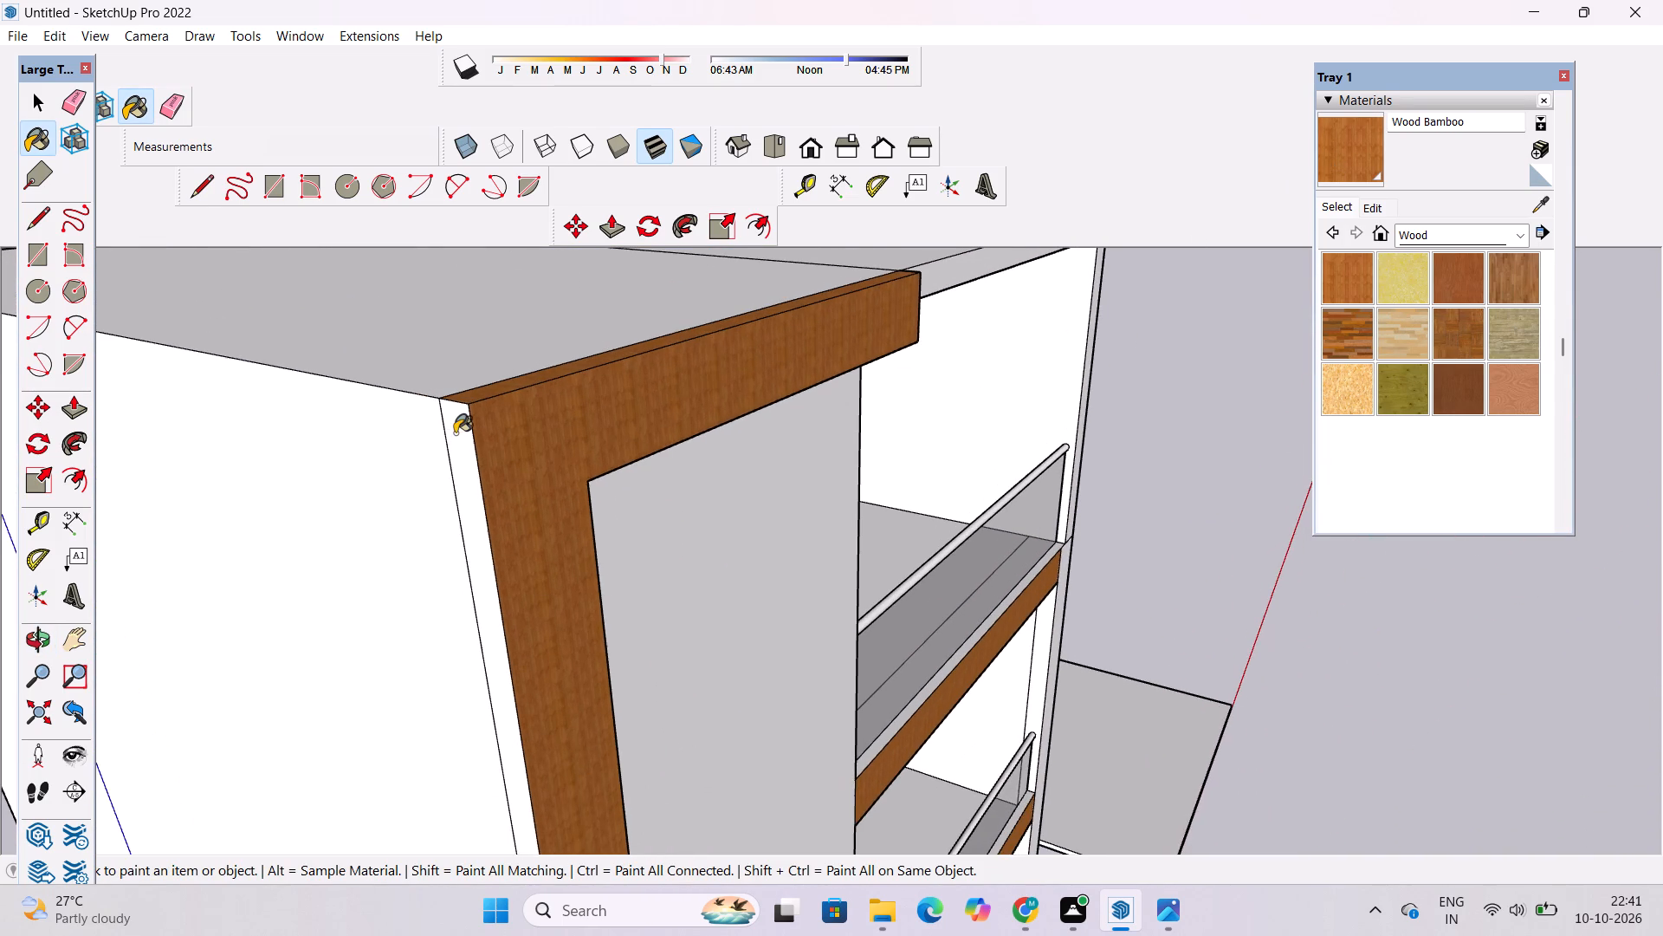
click(456, 433)
Paint the underside of the front frame's top bar and the inner side face of its vertical post with Wood Bamboo.
scroll(378, 460, down, 4)
key(o)
drag(819, 545, 272, 436)
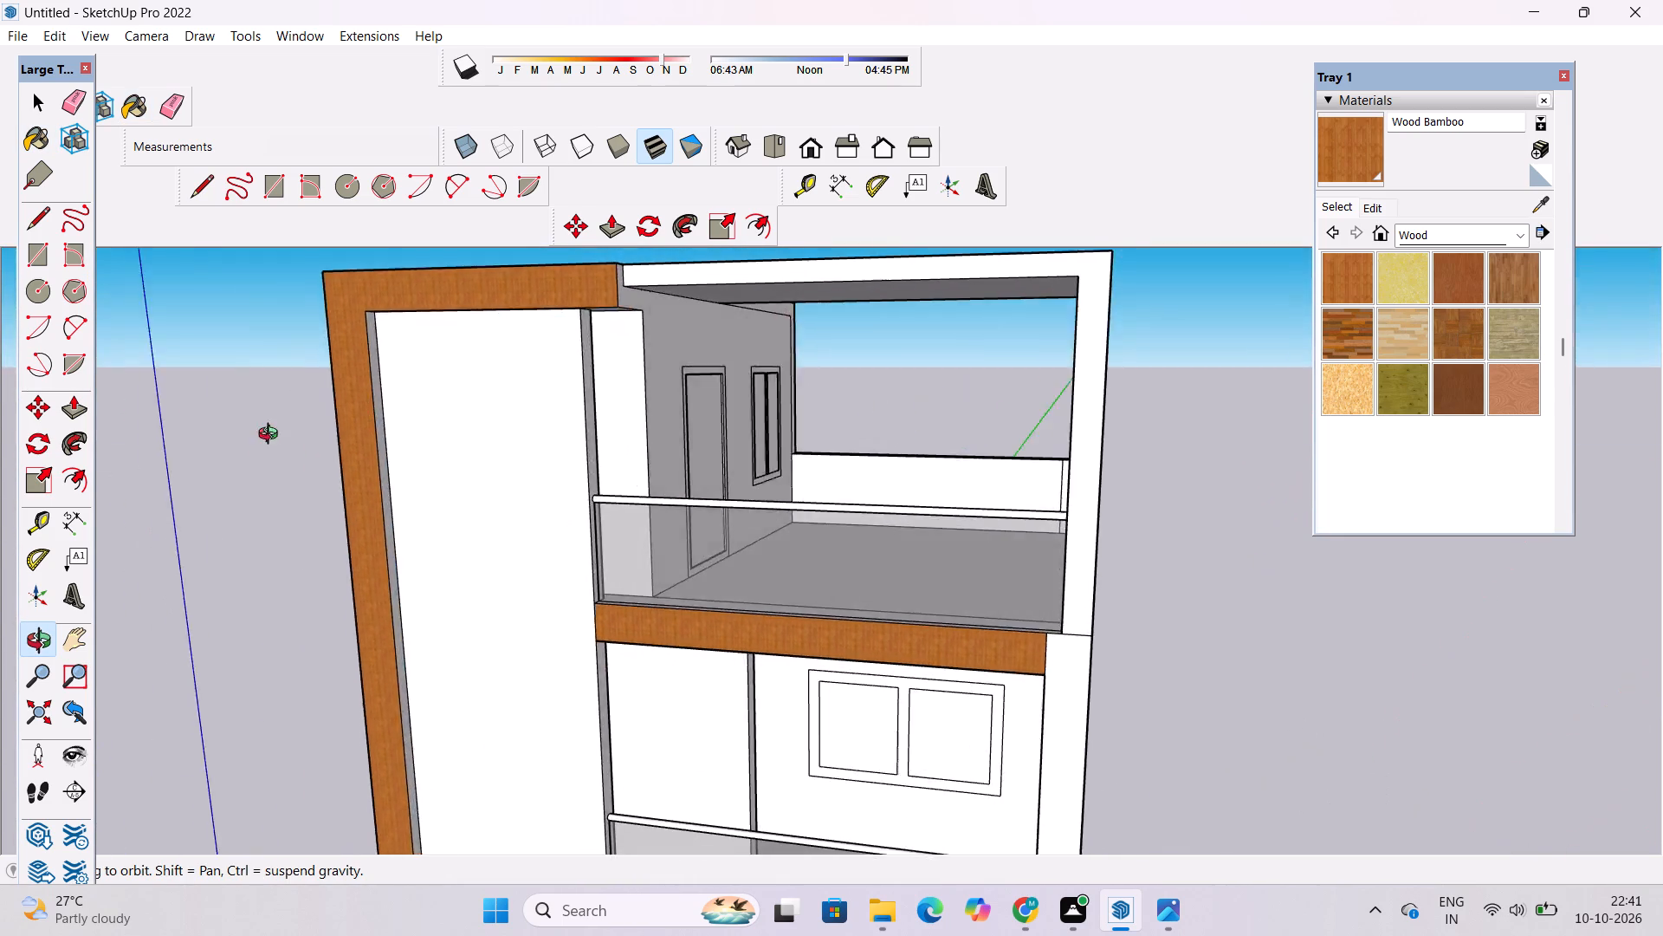
drag(272, 436, 167, 398)
drag(450, 510, 464, 442)
drag(464, 442, 631, 419)
shift+drag(631, 419, 555, 454)
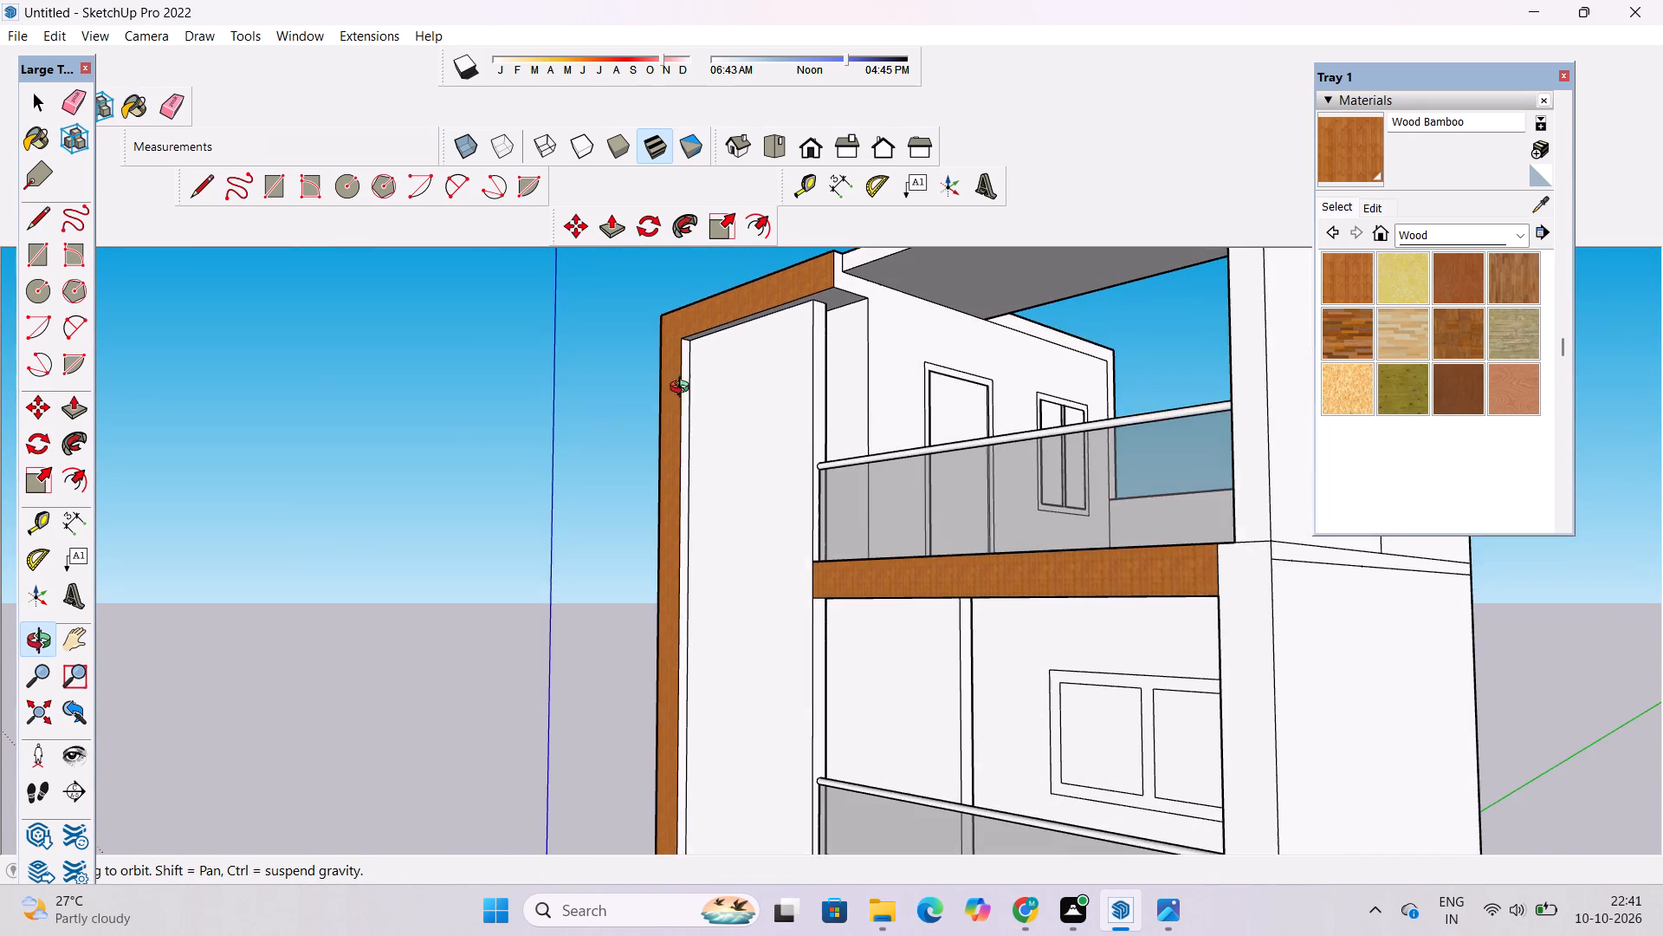
scroll(883, 315, up, 7)
click(1341, 147)
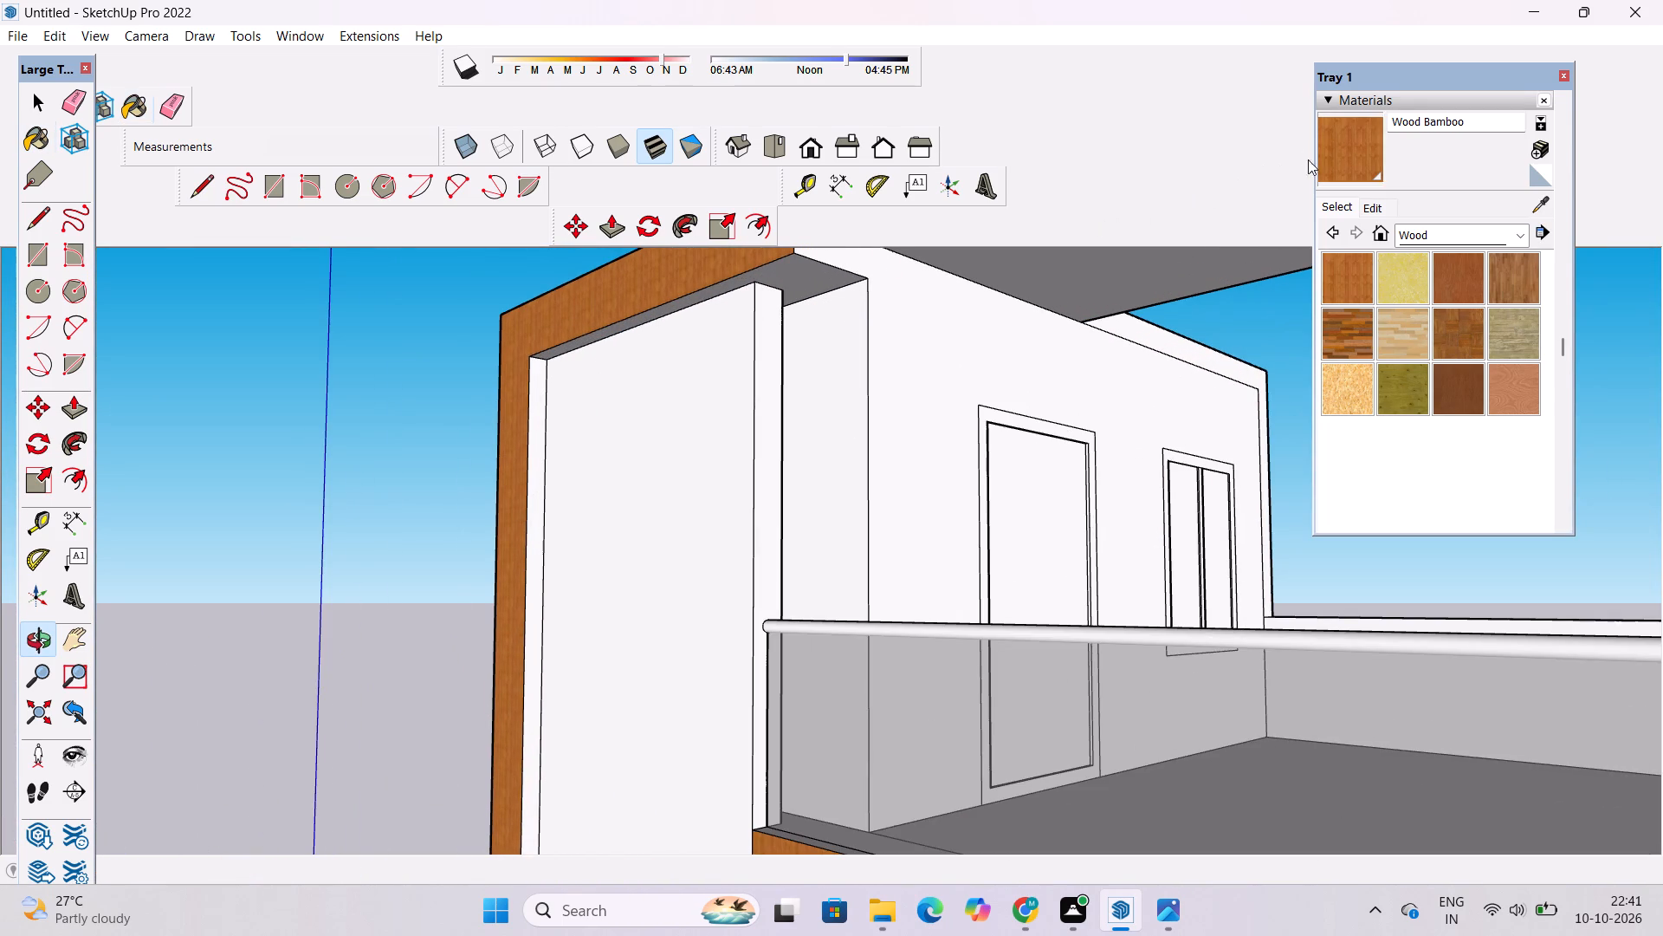
click(778, 269)
scroll(748, 329, down, 5)
scroll(683, 380, up, 10)
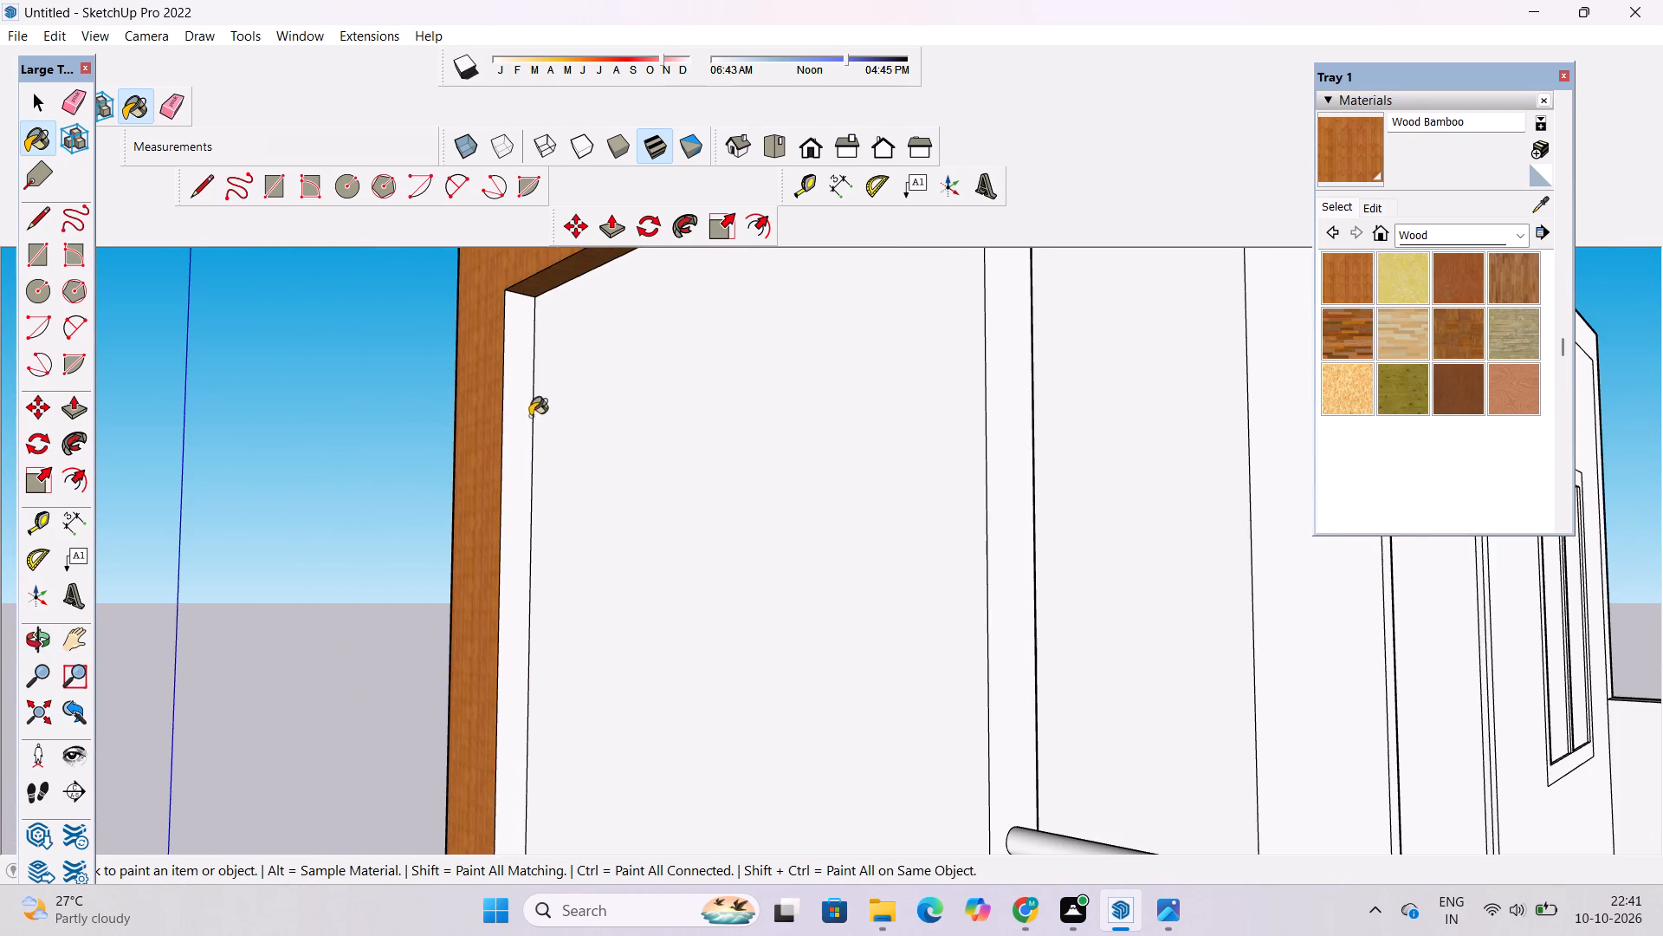
click(519, 402)
Erase the short edge crossing the end face of the front frame's bottom bar, at the building's side wall.
key(o)
scroll(609, 350, down, 13)
drag(618, 379, 595, 459)
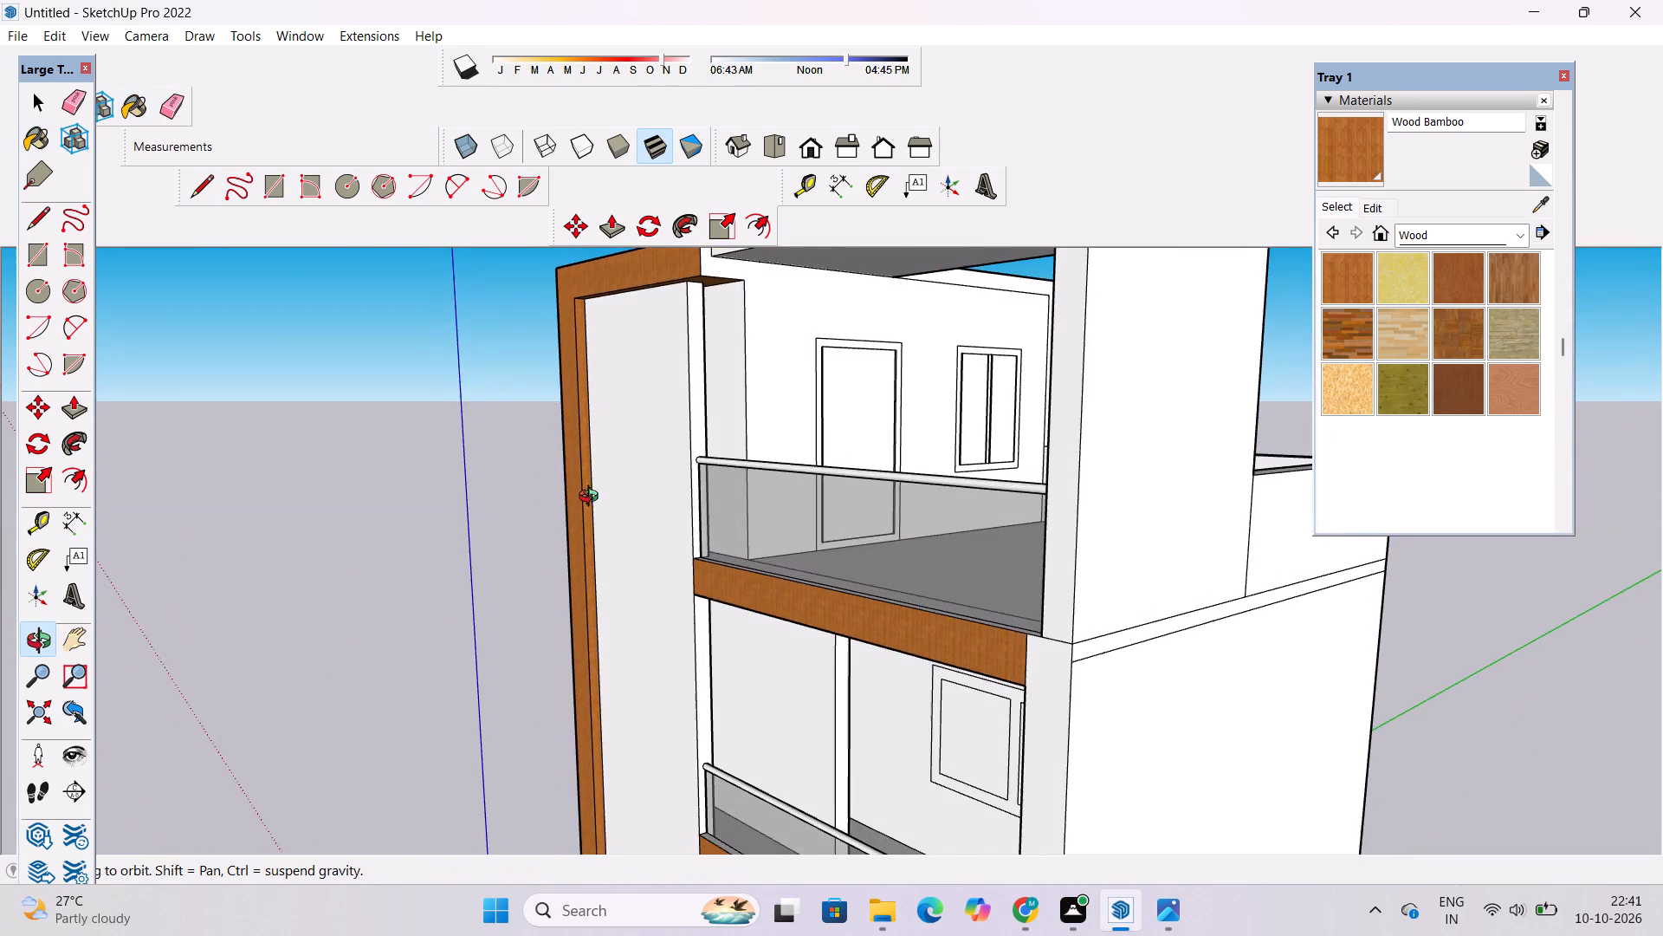
drag(592, 504, 634, 312)
drag(690, 514, 682, 576)
scroll(676, 569, down, 5)
shift+drag(719, 731, 719, 575)
scroll(733, 658, up, 8)
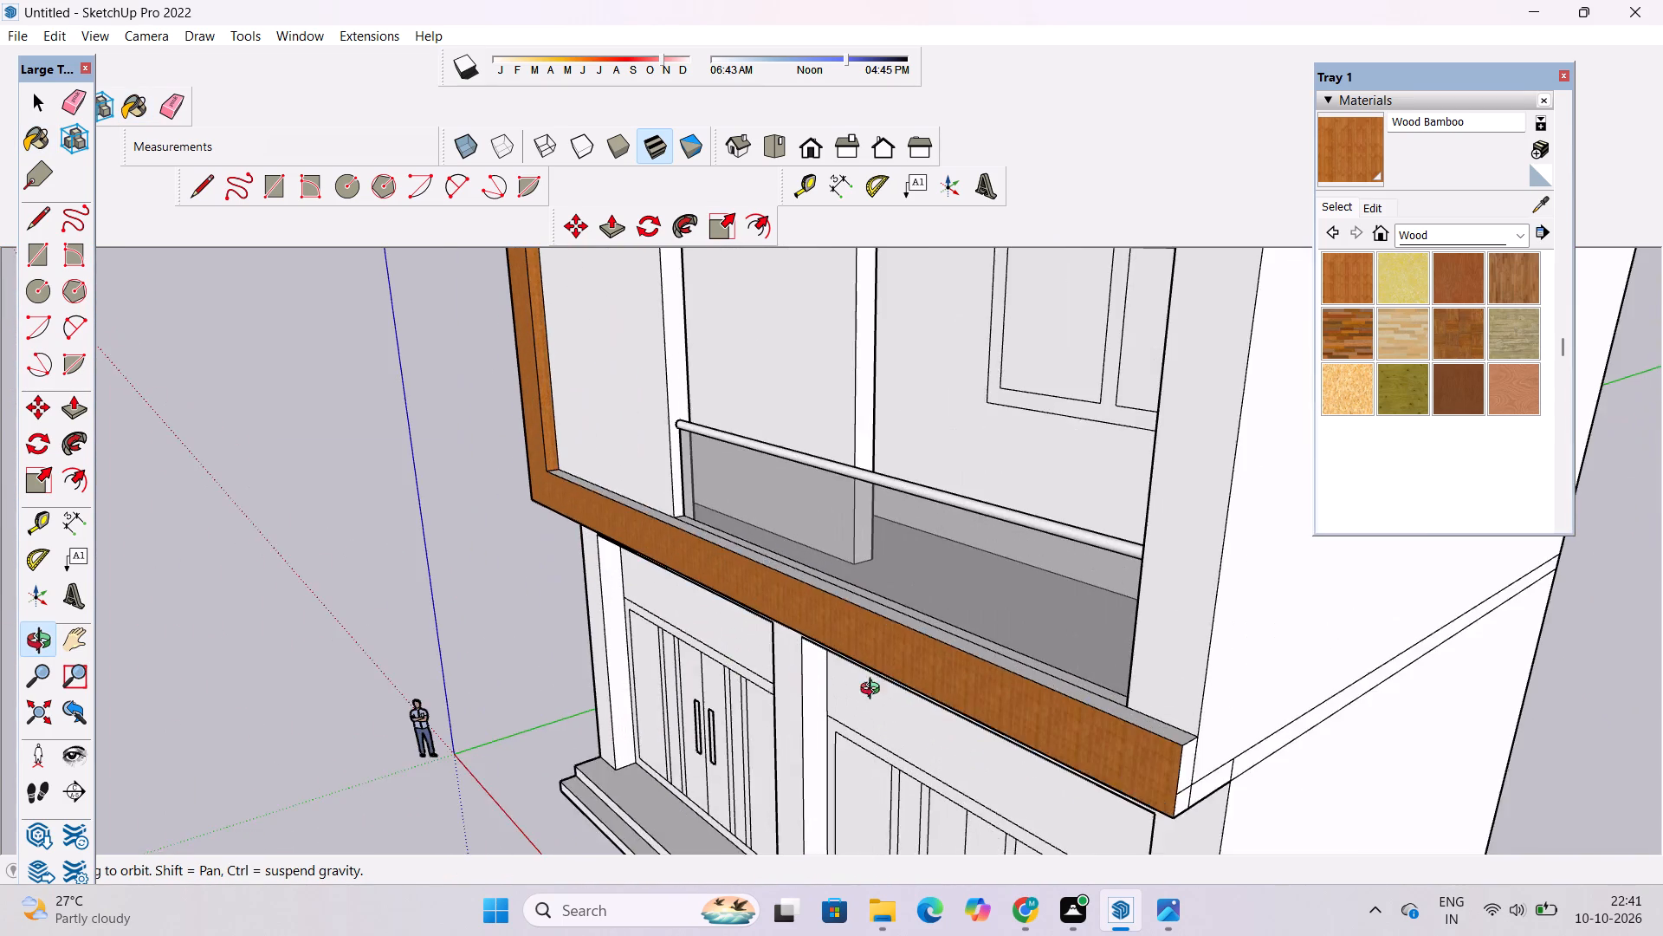
drag(874, 691, 763, 667)
shift+drag(909, 760, 825, 748)
drag(885, 788, 851, 718)
key(e)
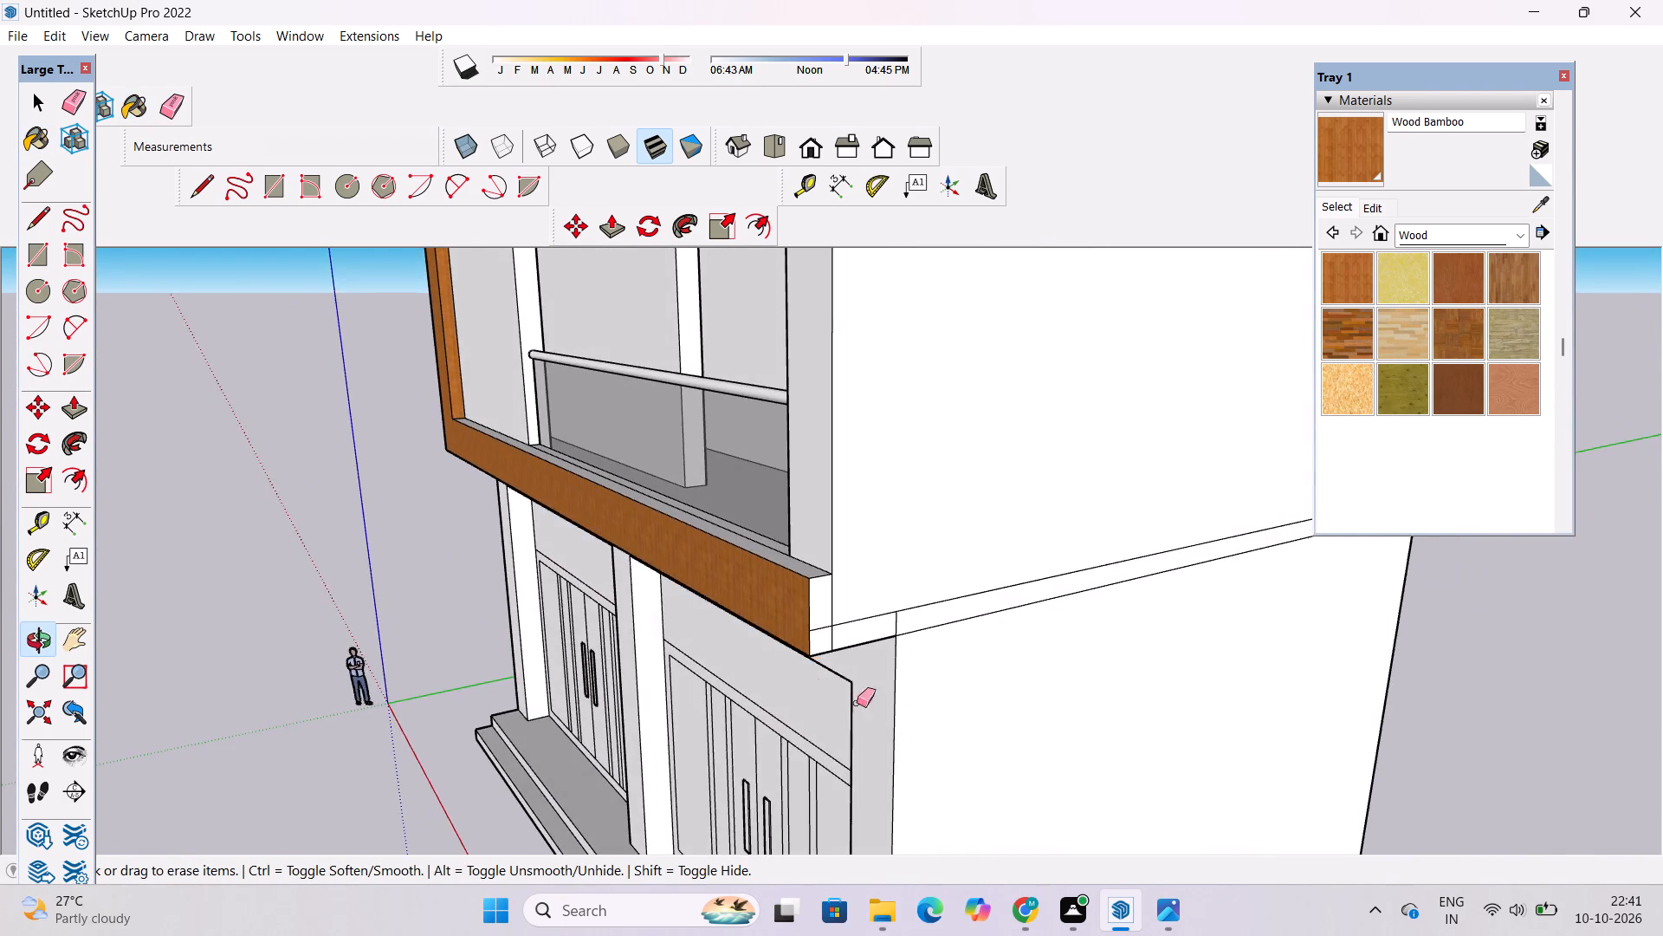
scroll(801, 693, up, 4)
drag(824, 562, 829, 582)
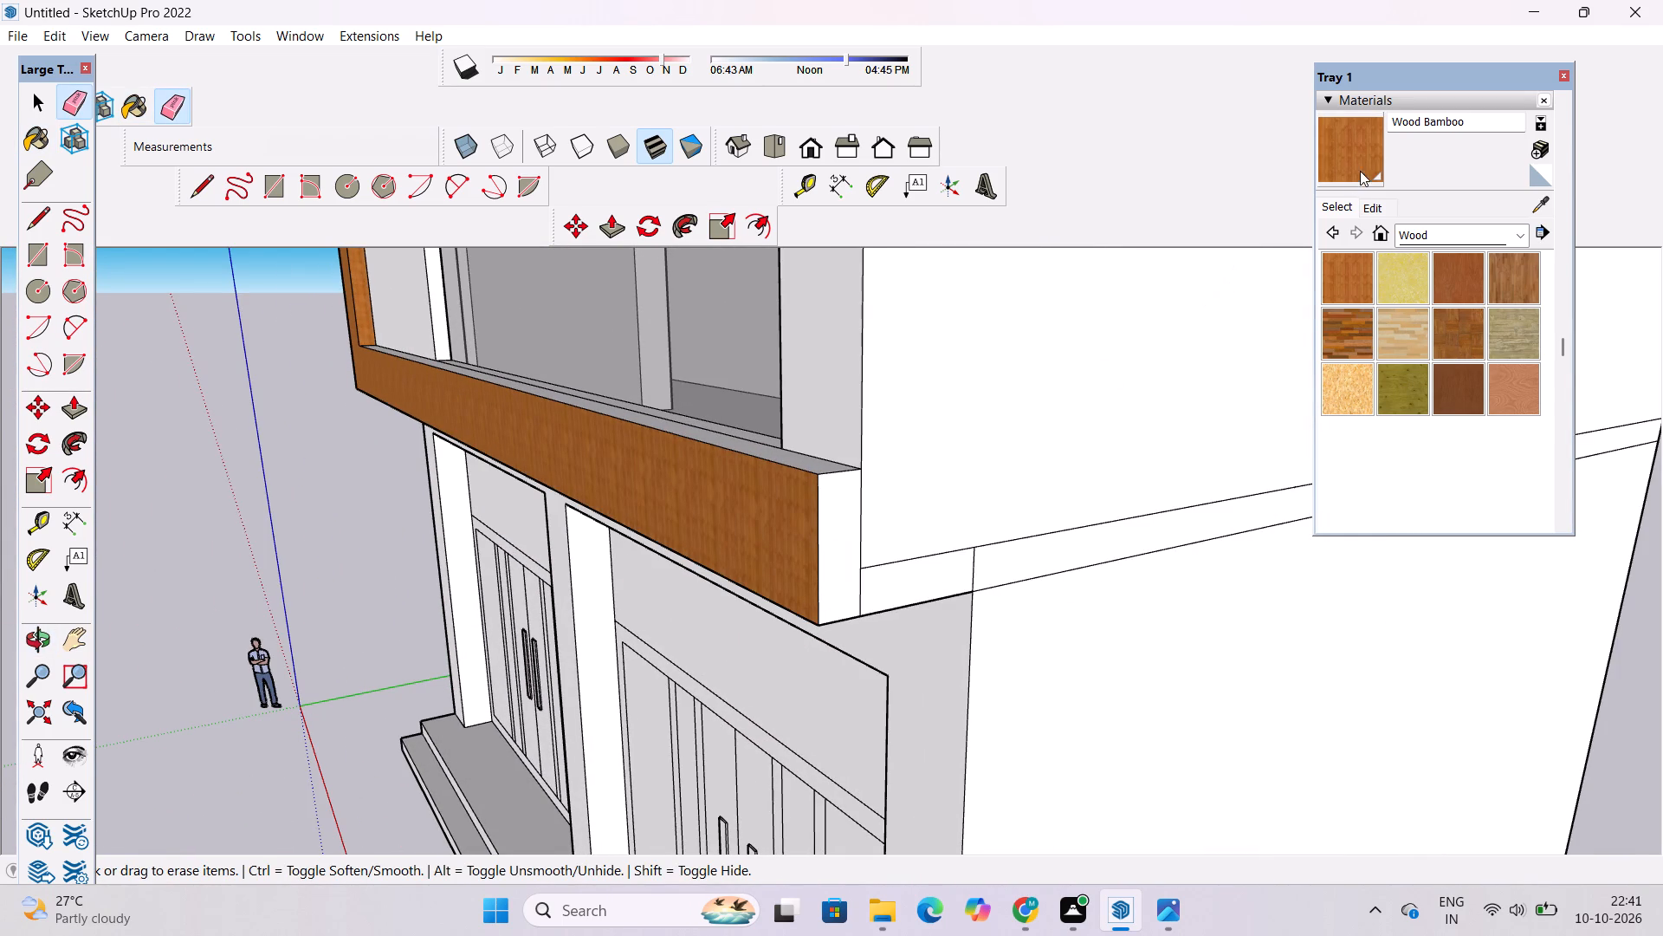
Paint the top face and the end face of the front frame's bottom bar with Wood Bamboo.
click(1357, 164)
scroll(657, 415, up, 10)
click(766, 477)
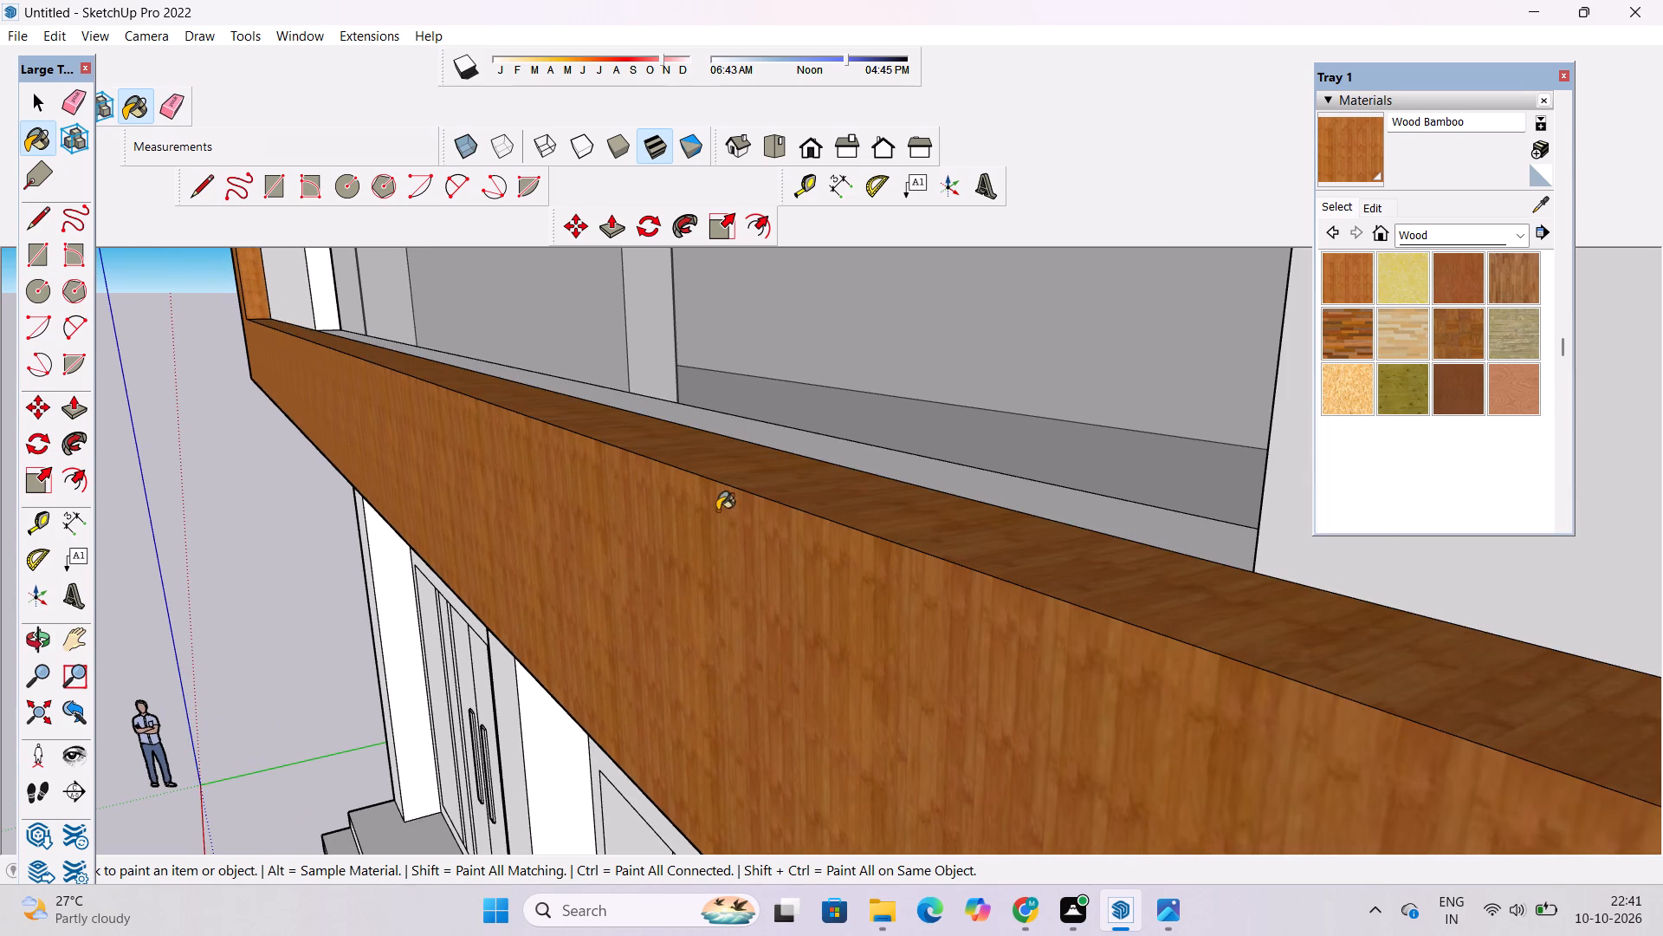
key(o)
scroll(698, 505, down, 20)
drag(476, 646, 773, 584)
scroll(787, 578, down, 7)
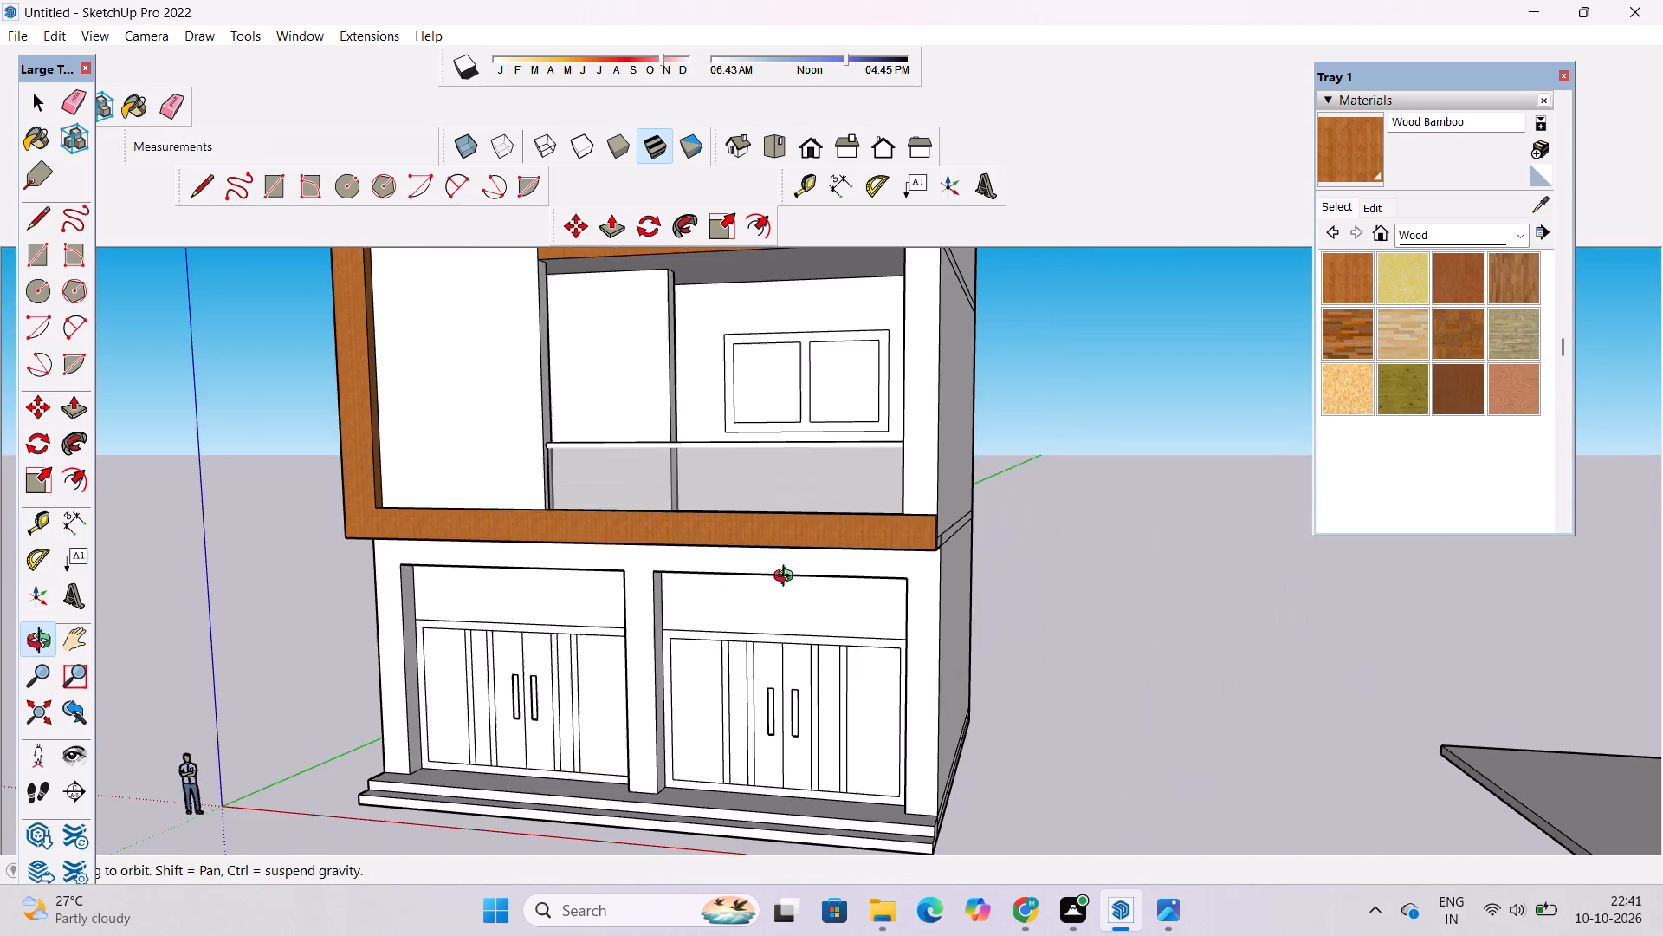
drag(1045, 584, 618, 632)
click(1342, 146)
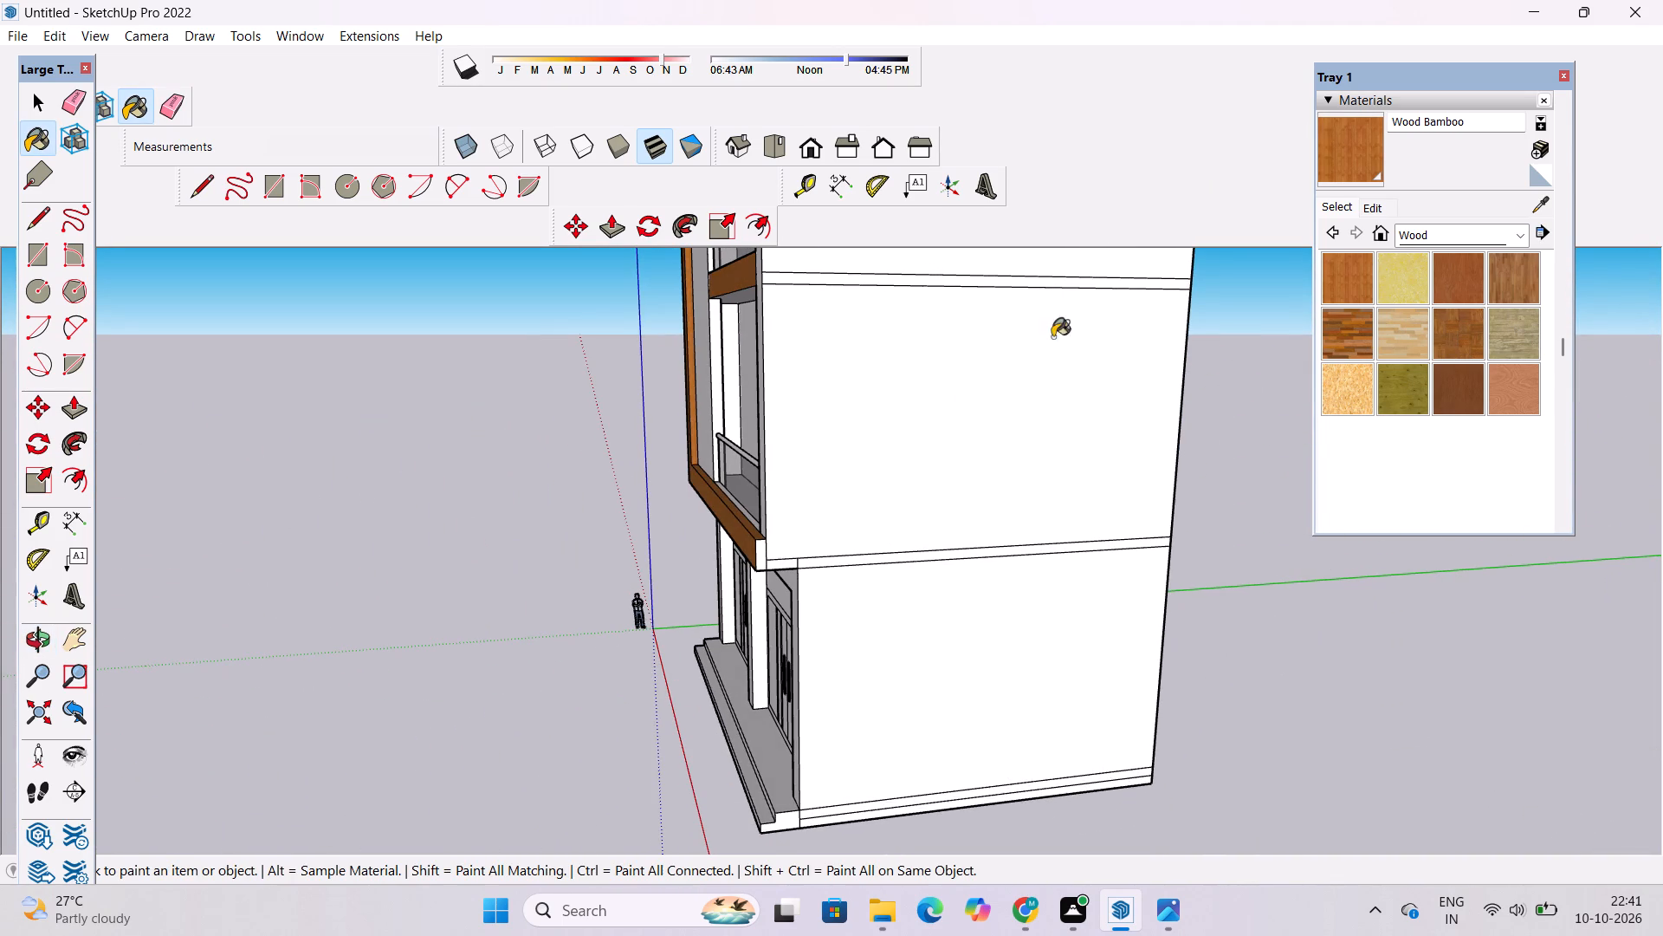
scroll(804, 534, up, 8)
click(722, 563)
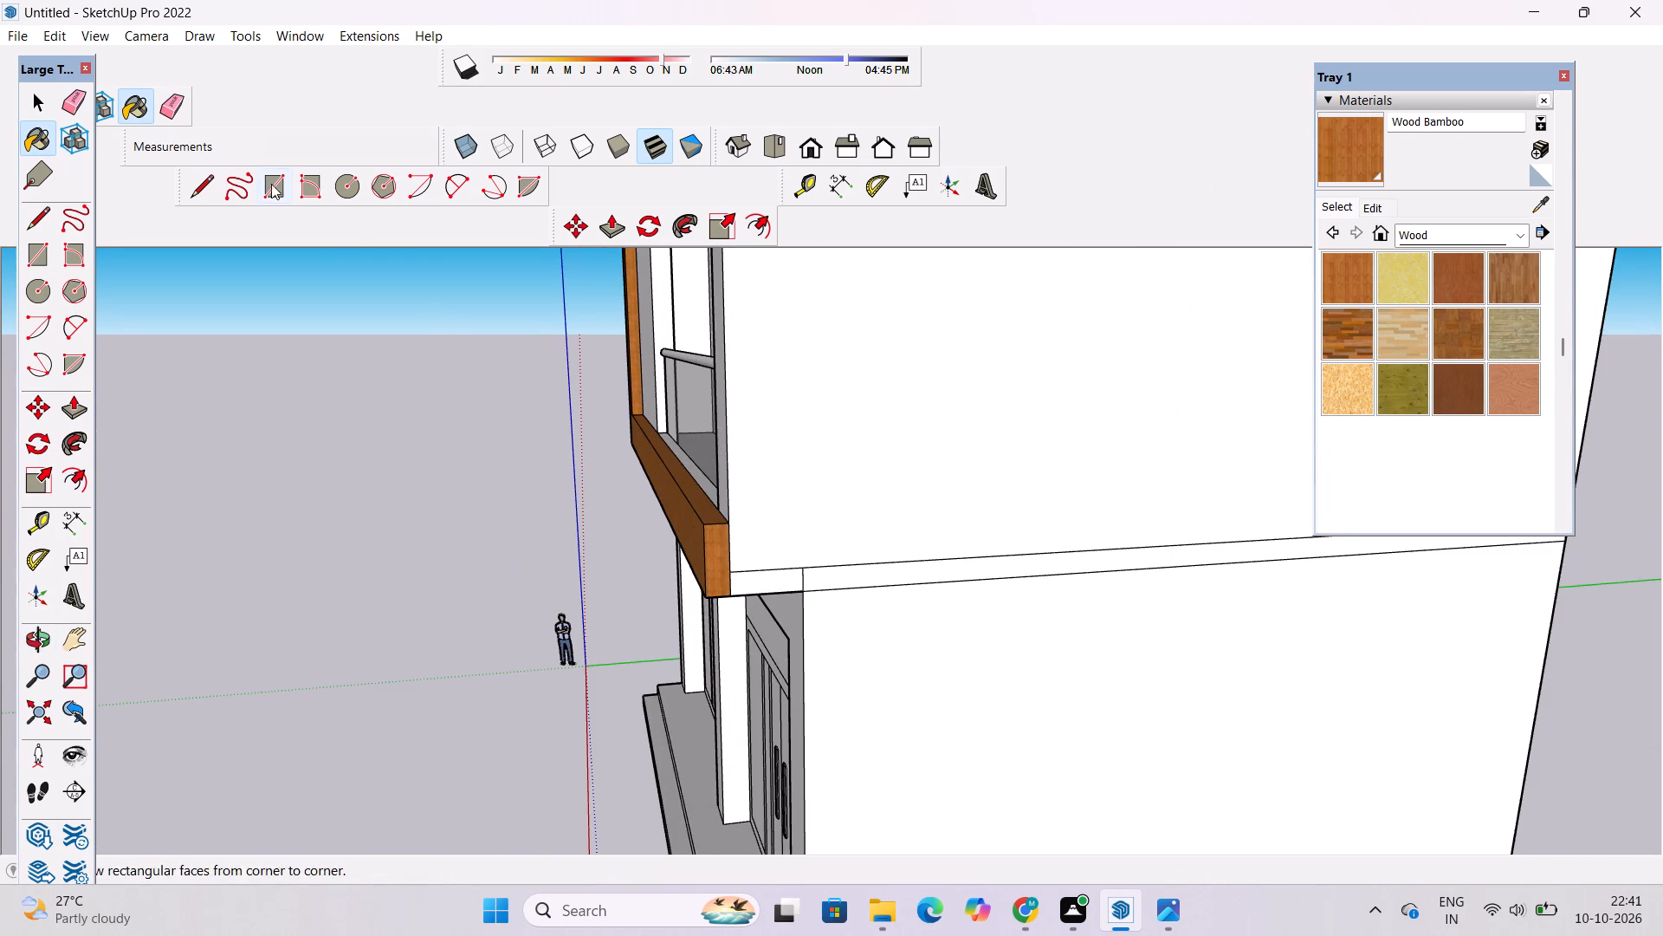
Erase the short vertical edge crossing the floor band on the side wall, just behind the front frame's bottom bar.
click(181, 110)
scroll(850, 602, up, 8)
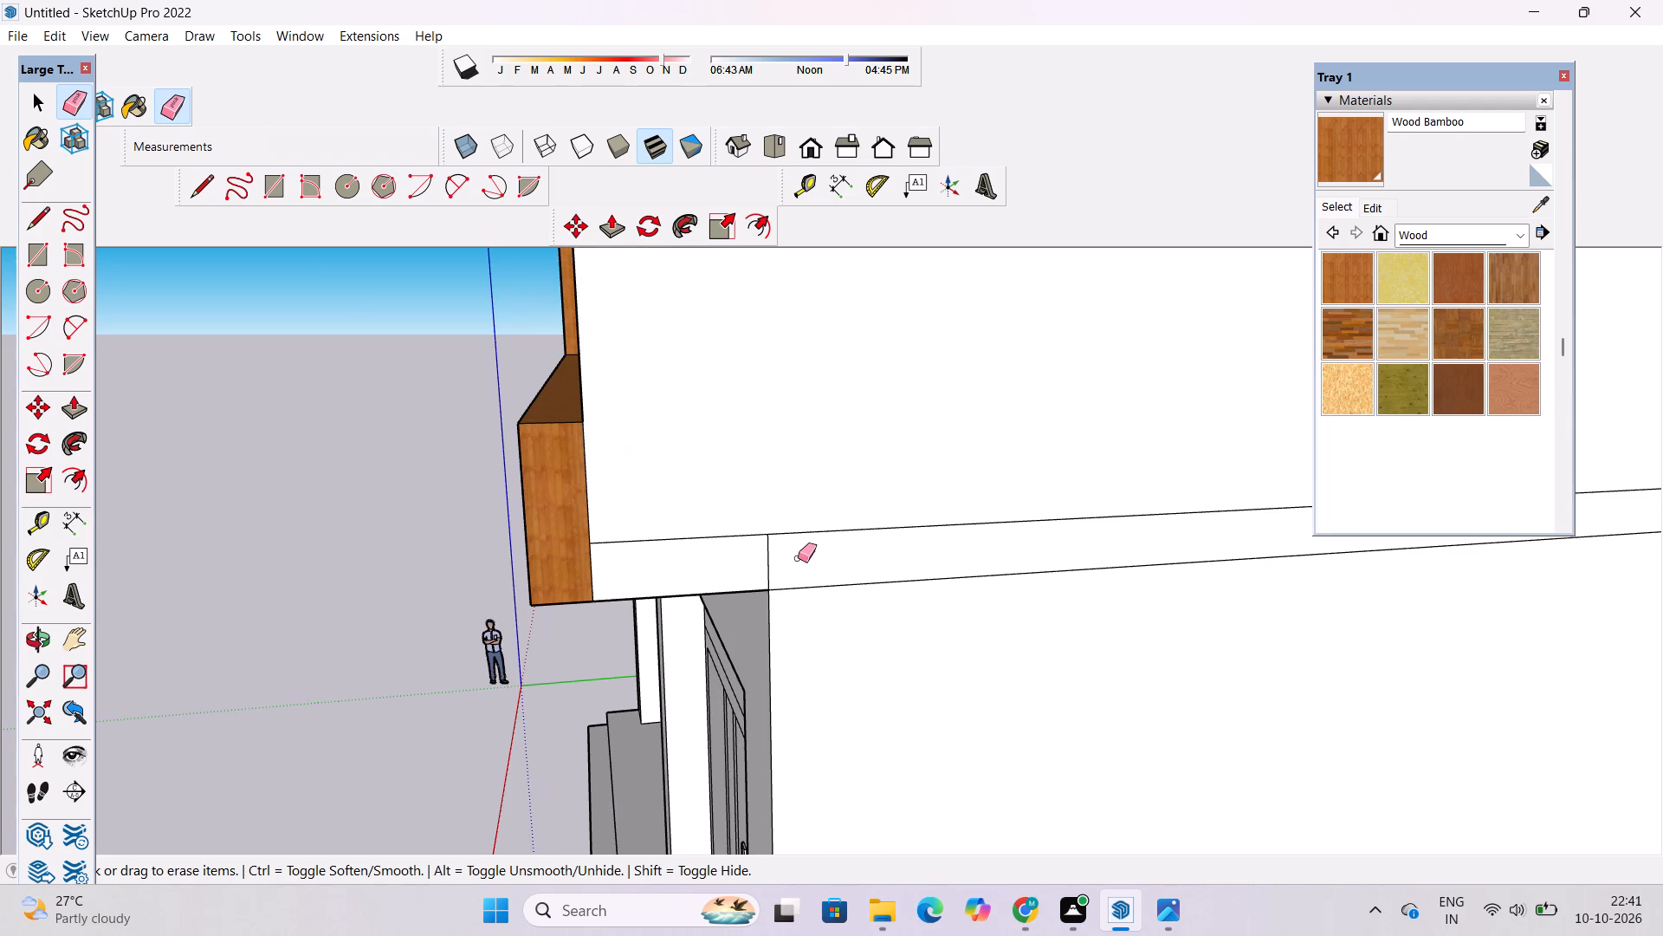
drag(788, 558, 762, 562)
Examine the whole front facade and the wood finish of its frame and balcony bands.
key(o)
scroll(762, 562, down, 11)
drag(670, 621, 969, 599)
scroll(992, 577, down, 7)
drag(979, 566, 932, 593)
drag(823, 630, 802, 644)
scroll(790, 636, down, 5)
drag(786, 636, 1115, 599)
shift+drag(1033, 536, 992, 653)
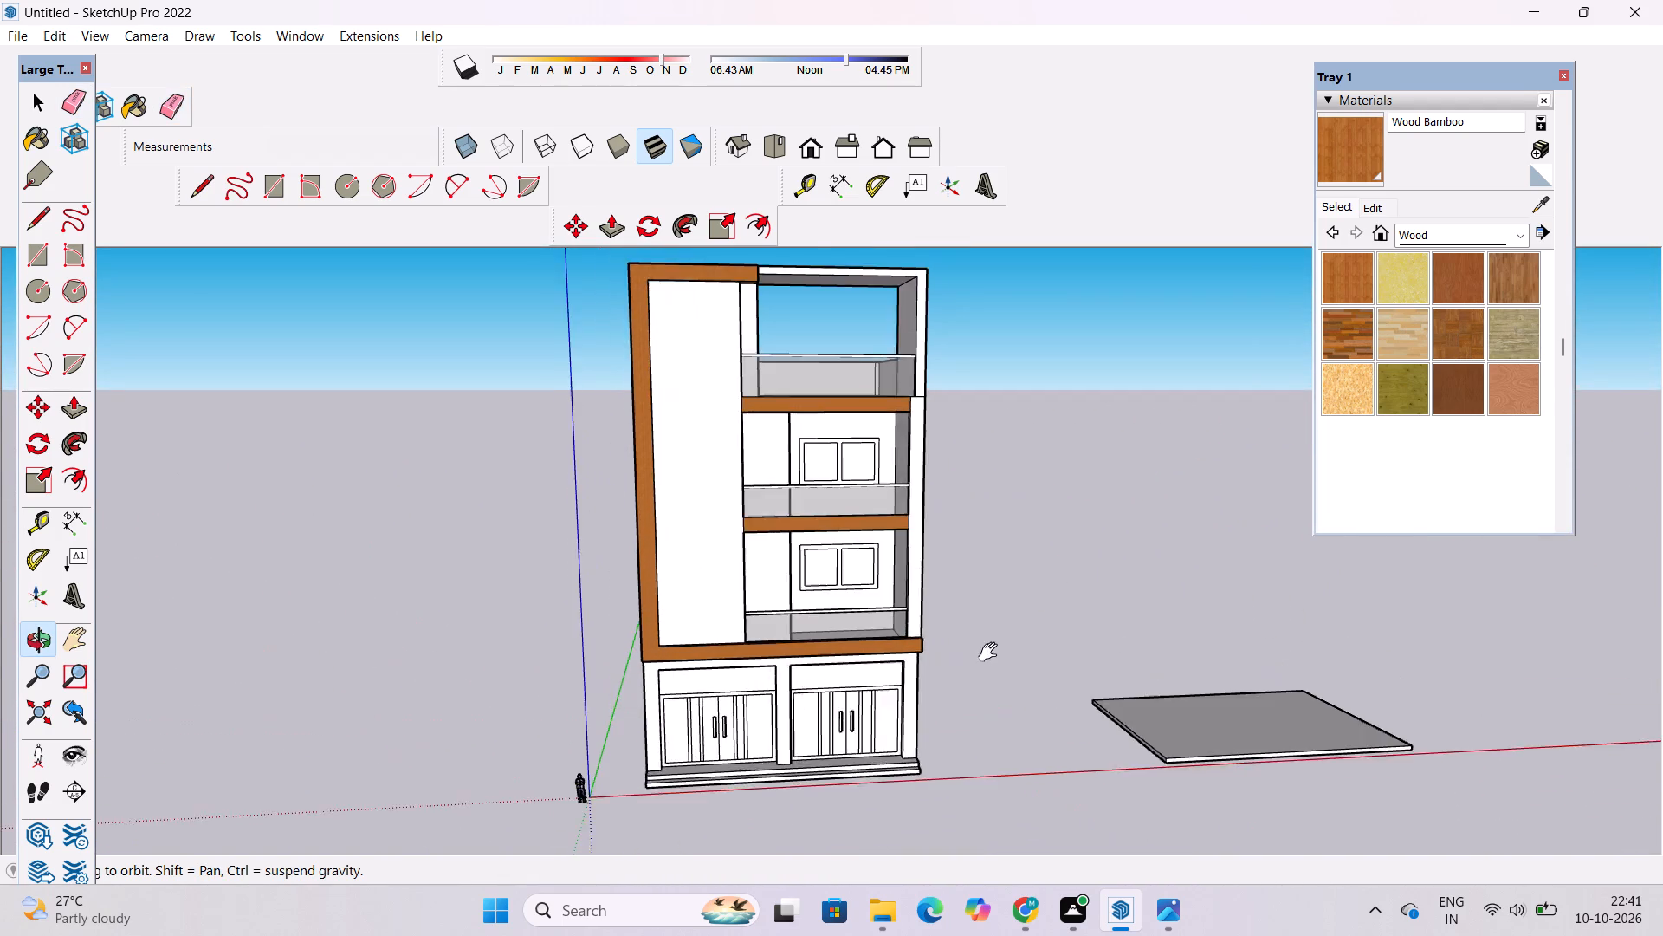
shift+drag(992, 653, 991, 654)
drag(922, 685, 883, 703)
scroll(875, 657, down, 2)
shift+drag(875, 653, 879, 675)
shift+drag(865, 660, 865, 689)
shift+scroll(726, 679, up, 2)
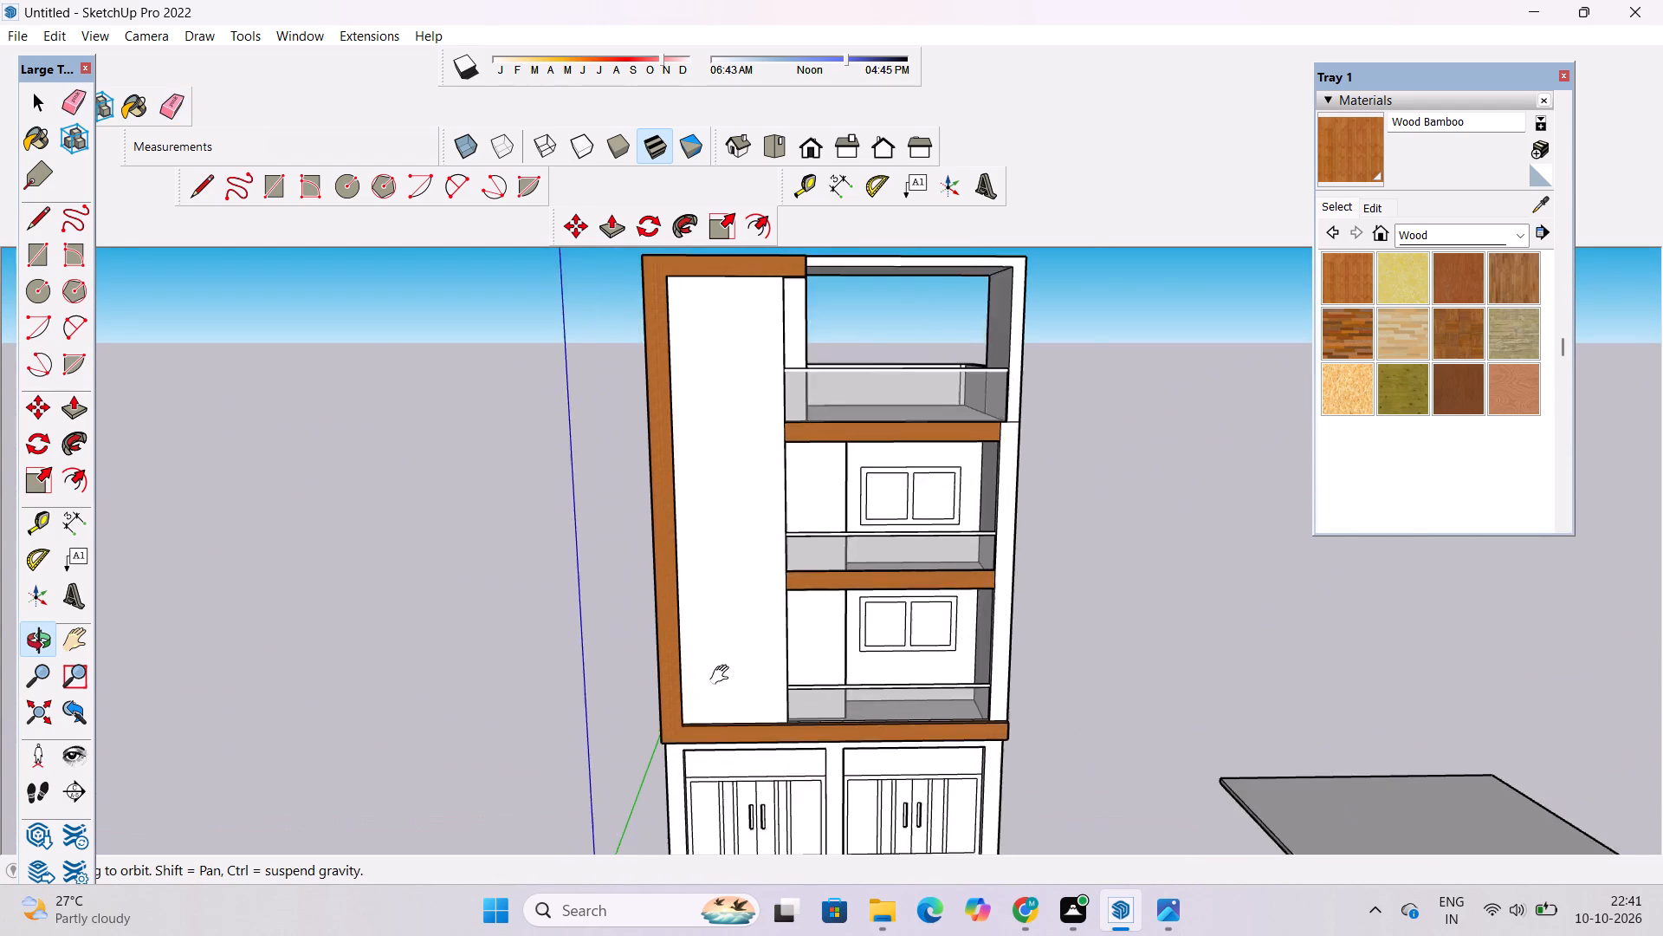
shift+scroll(723, 675, up, 7)
shift+drag(728, 666, 704, 716)
shift+scroll(705, 708, up, 3)
shift+drag(806, 656, 677, 696)
shift+scroll(676, 692, down, 5)
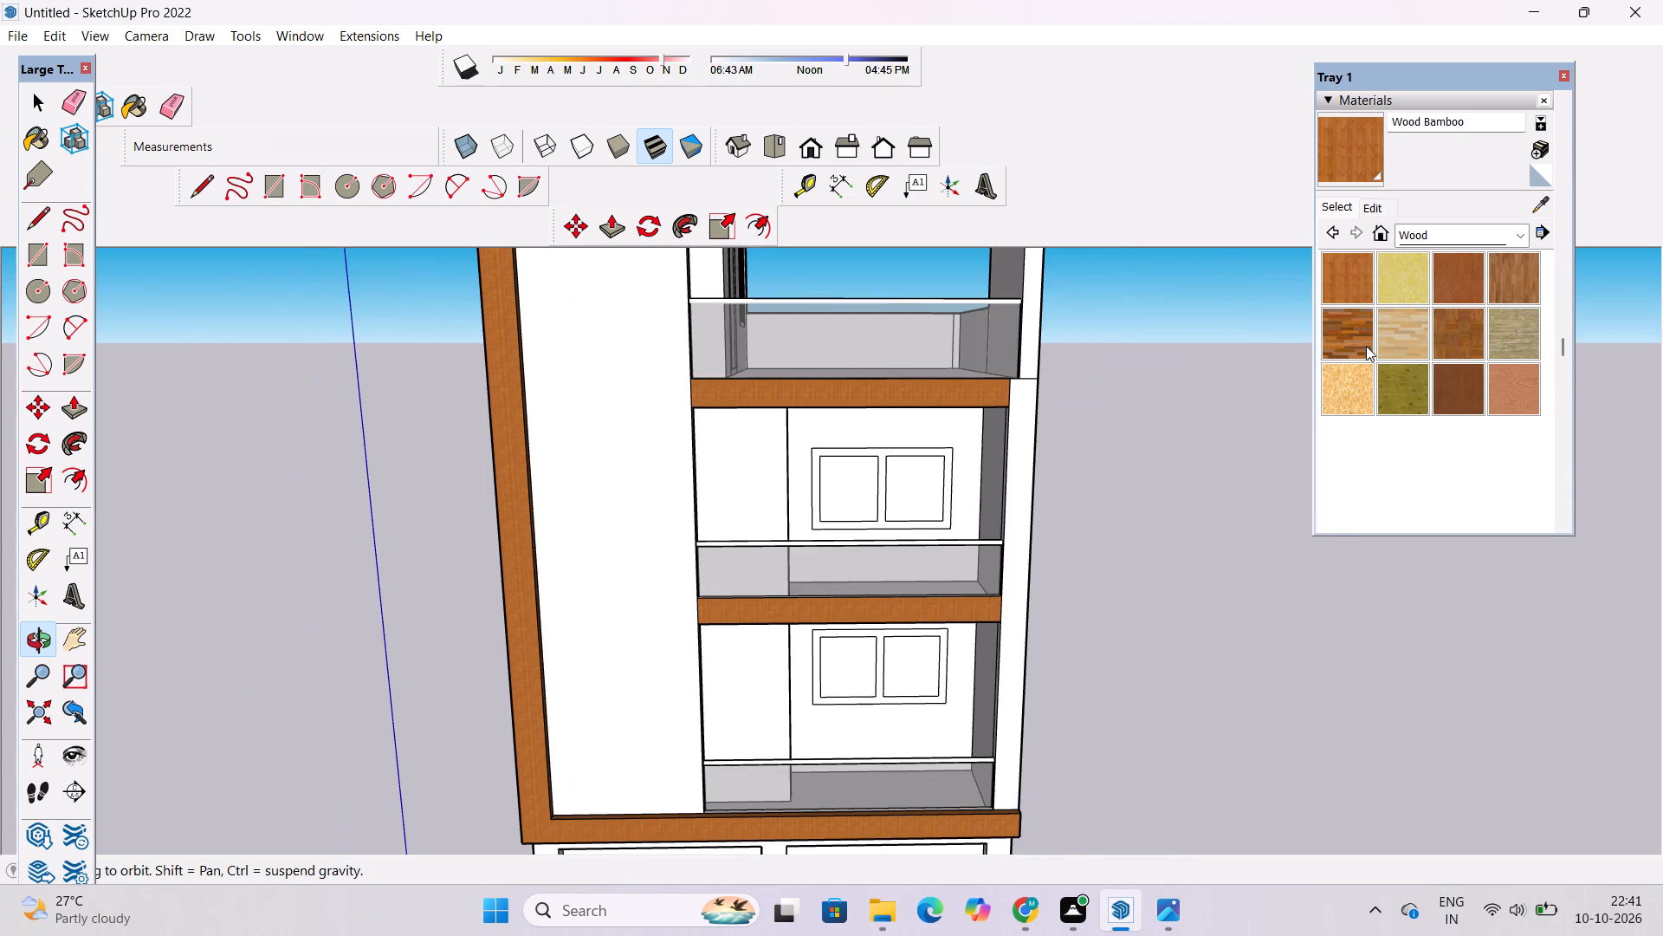
Paint the tall blank wall panel inside the front frame with the Checker Plate material from the Patterns collection.
click(1426, 239)
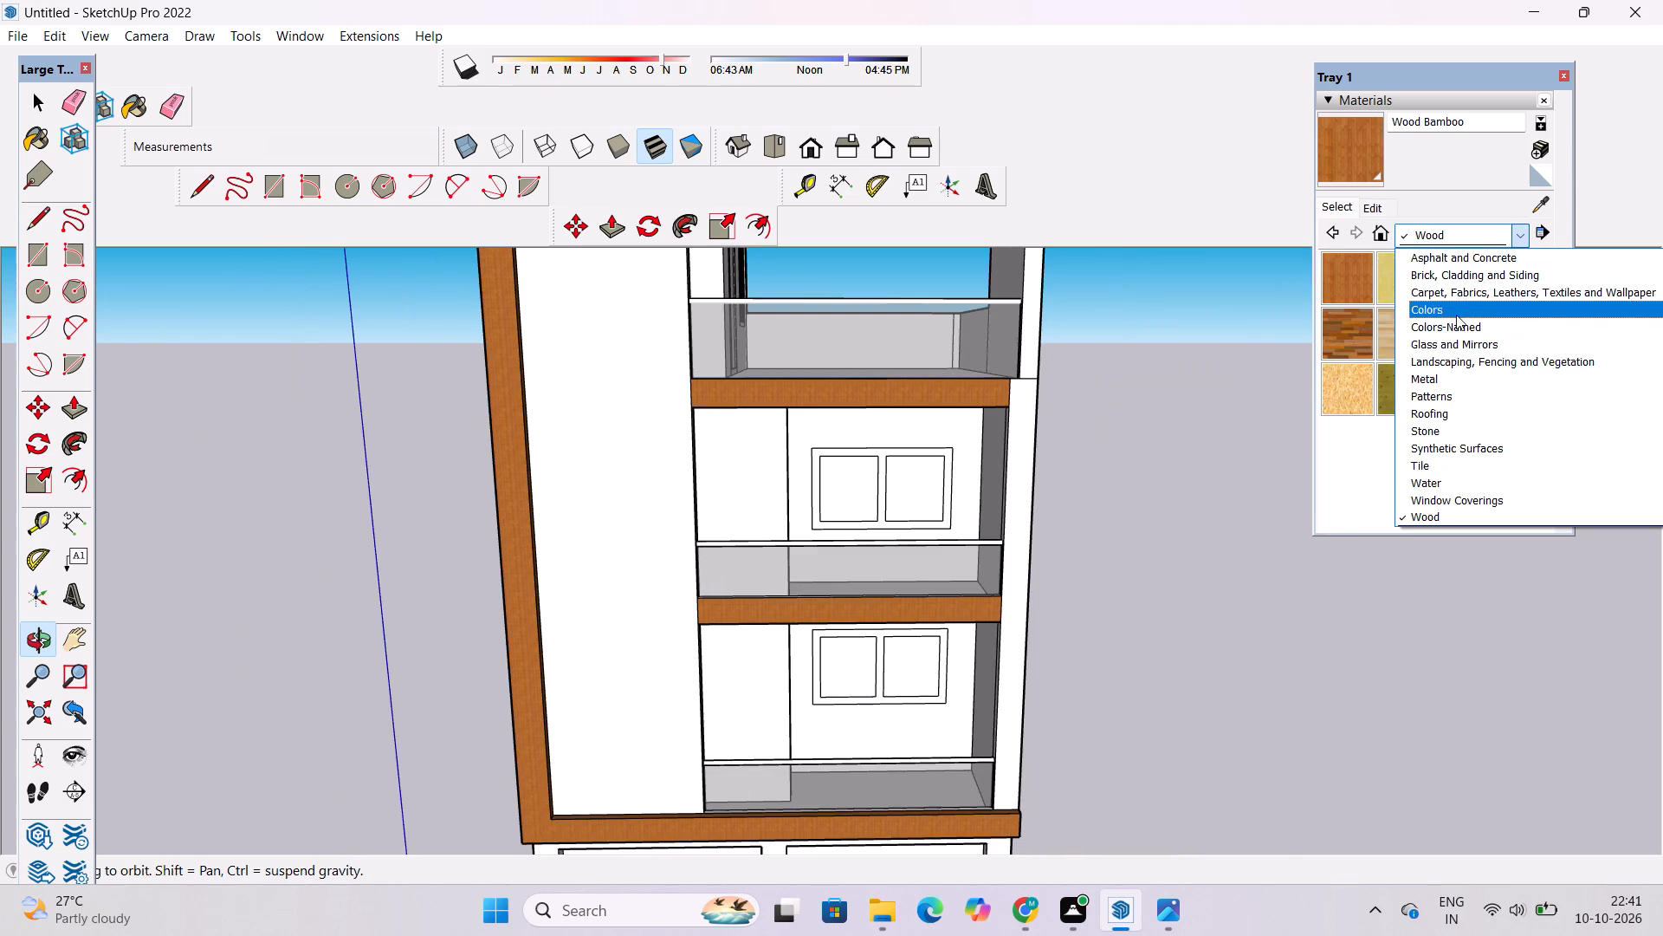
click(1443, 394)
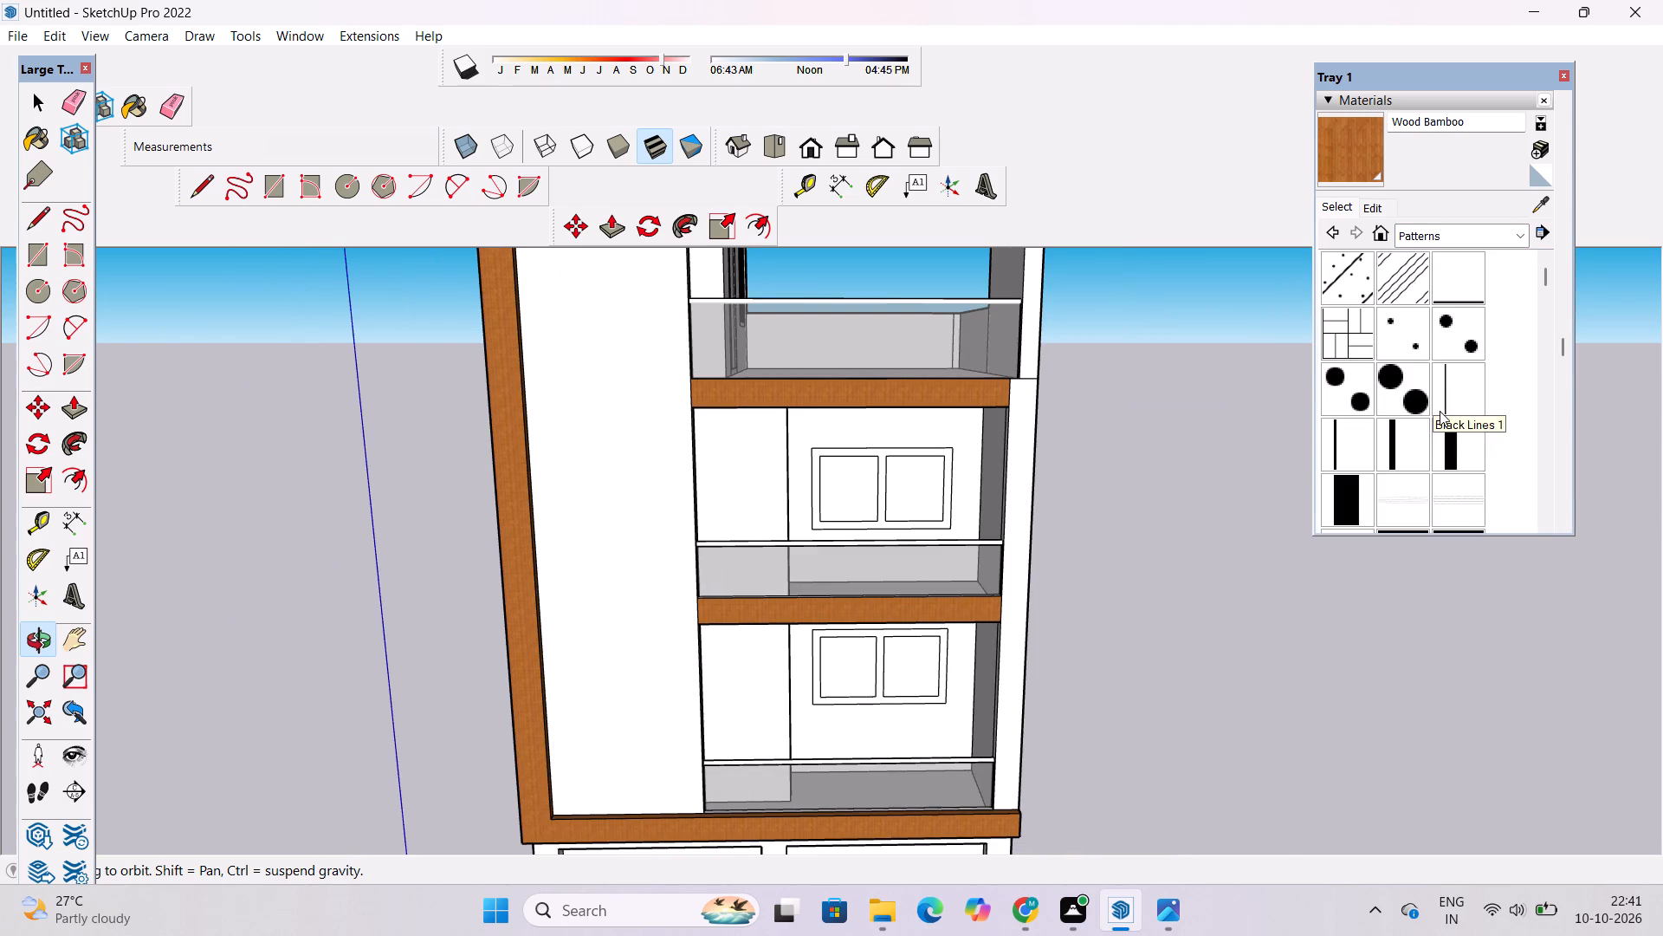
scroll(1392, 402, down, 3)
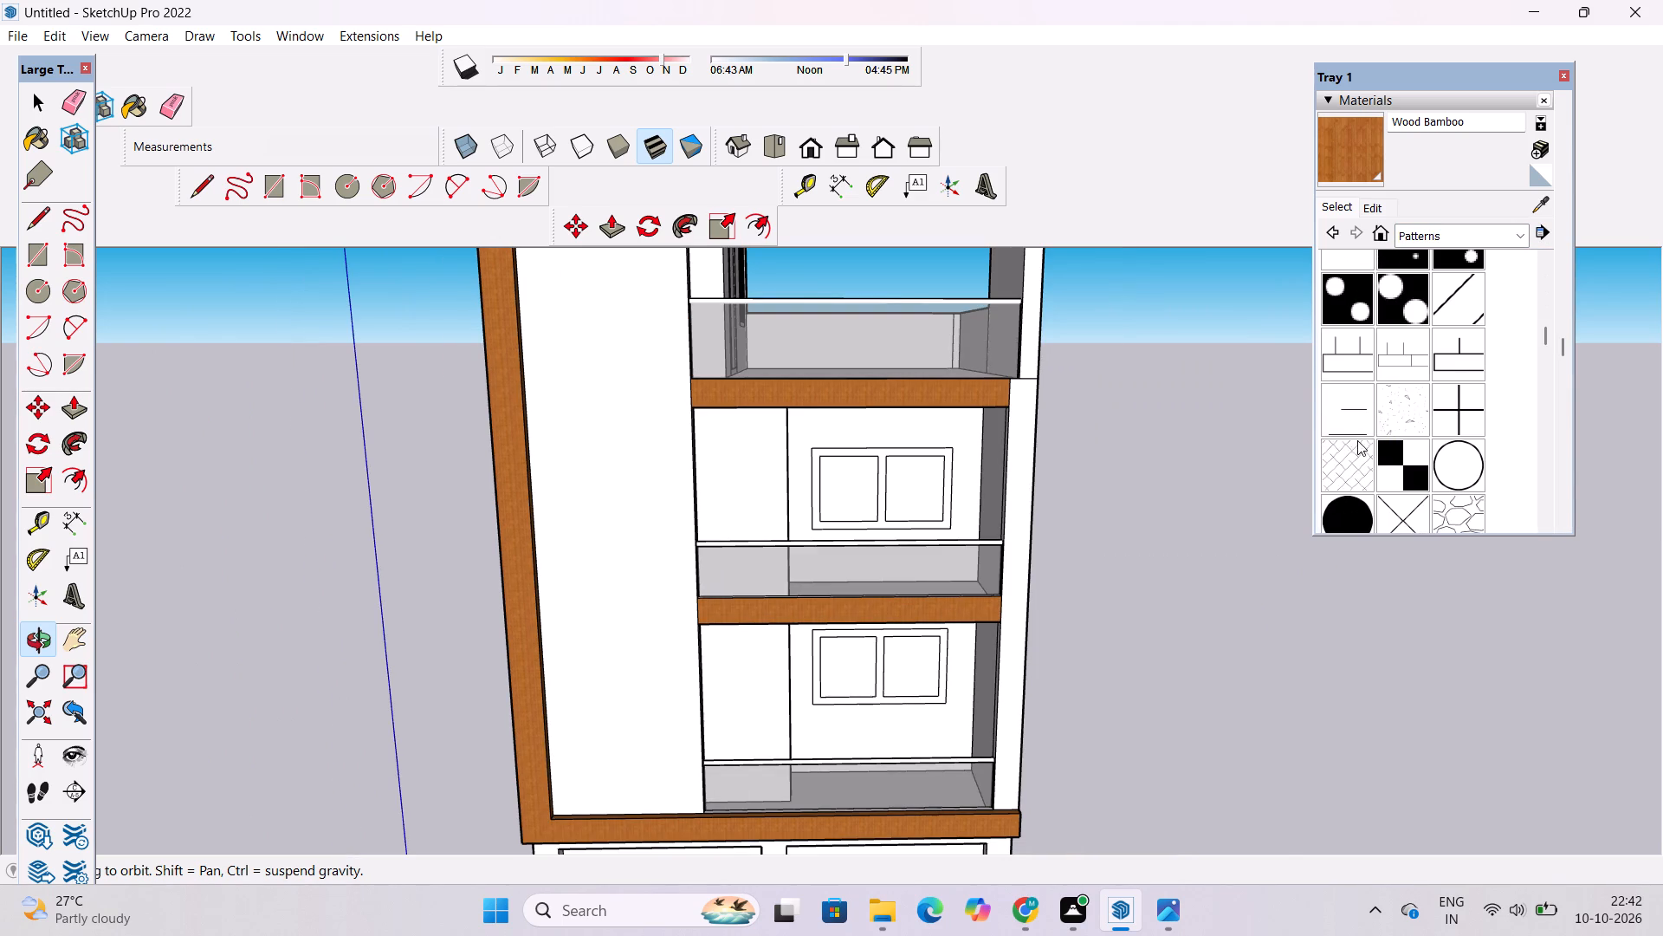
click(1337, 458)
click(677, 495)
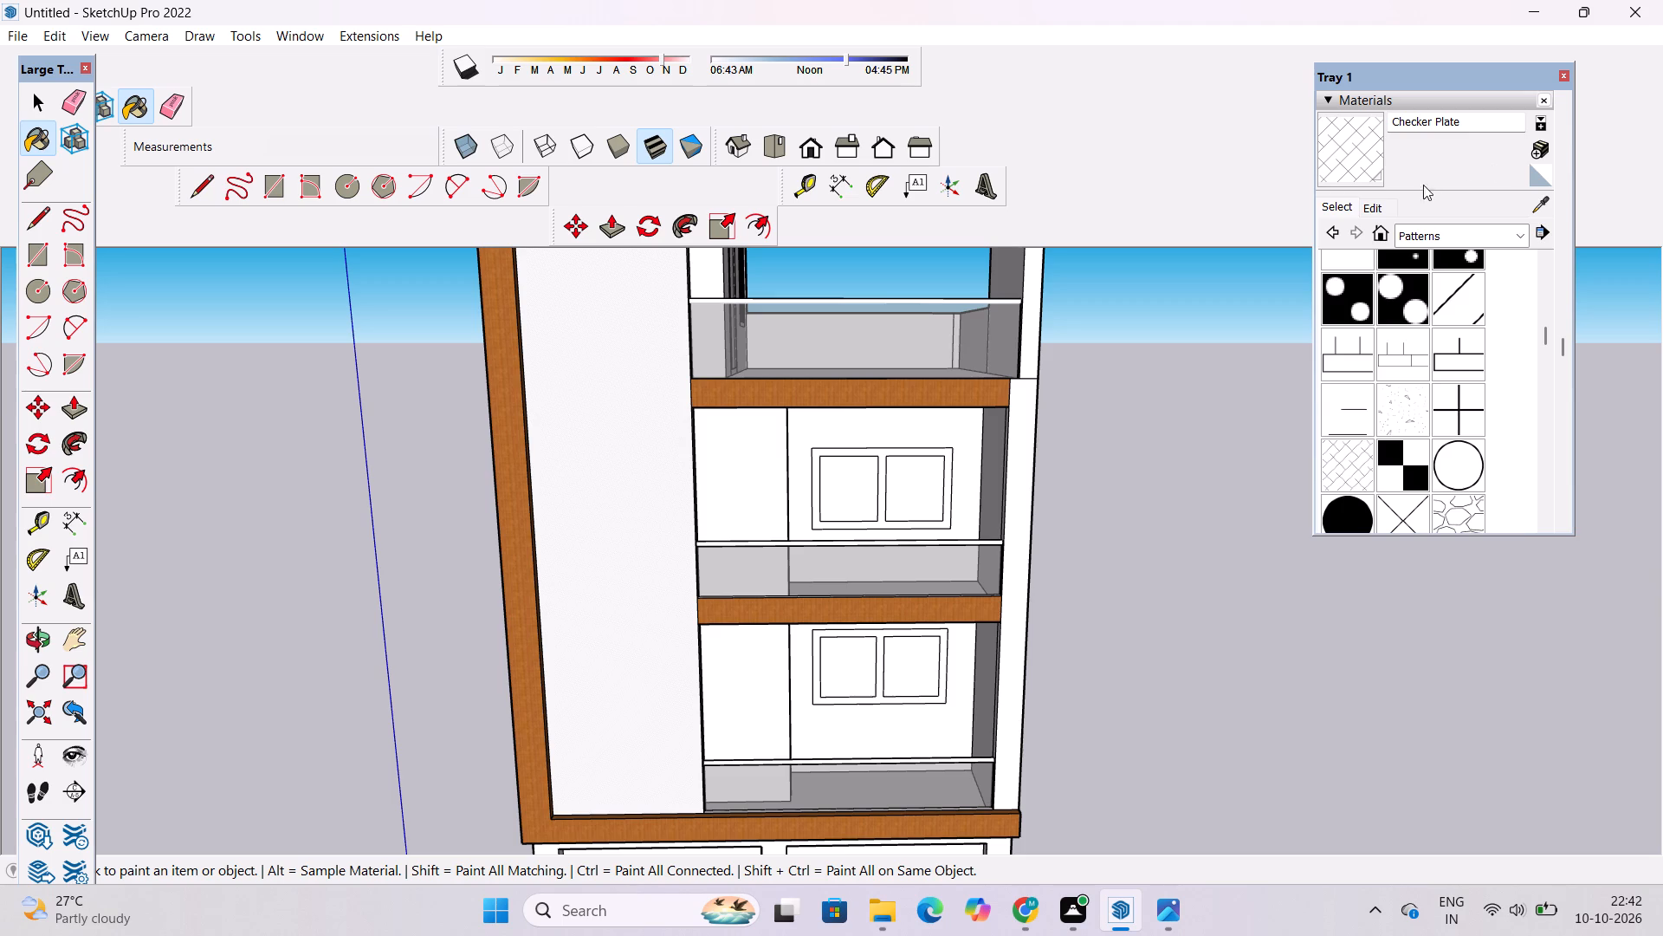
Set the Checker Plate texture size to 10' and darken its colour to a medium grey.
click(1371, 207)
click(1427, 302)
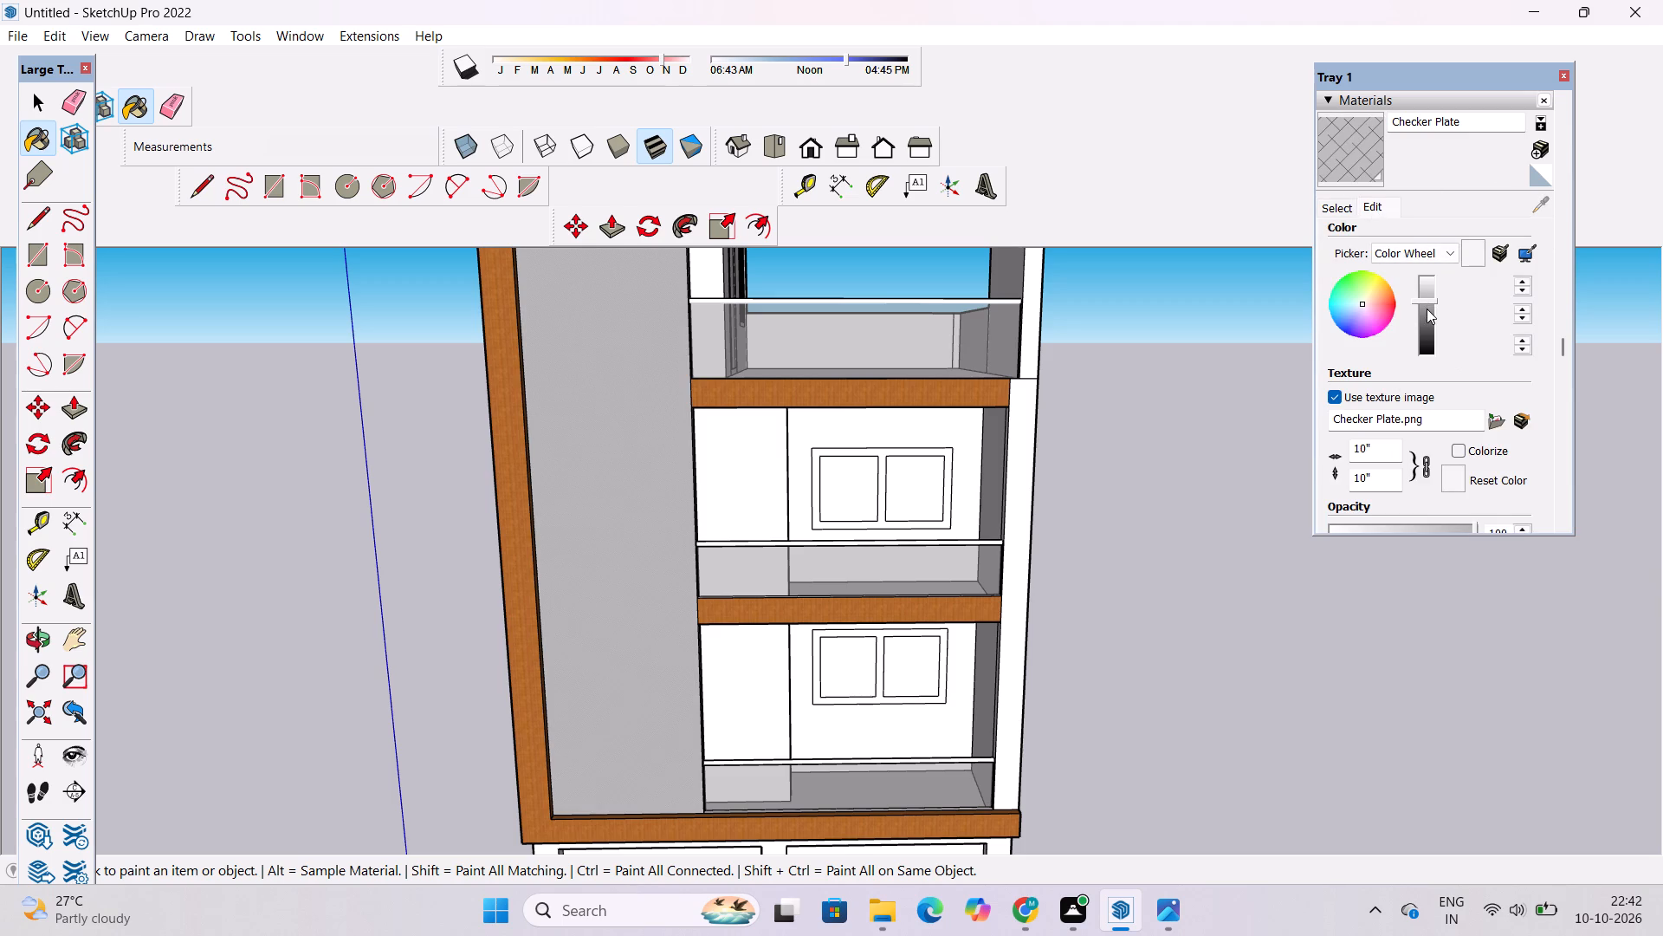
click(1386, 472)
key(BackSpace)
key(apostrophe)
key(Return)
scroll(895, 581, down, 10)
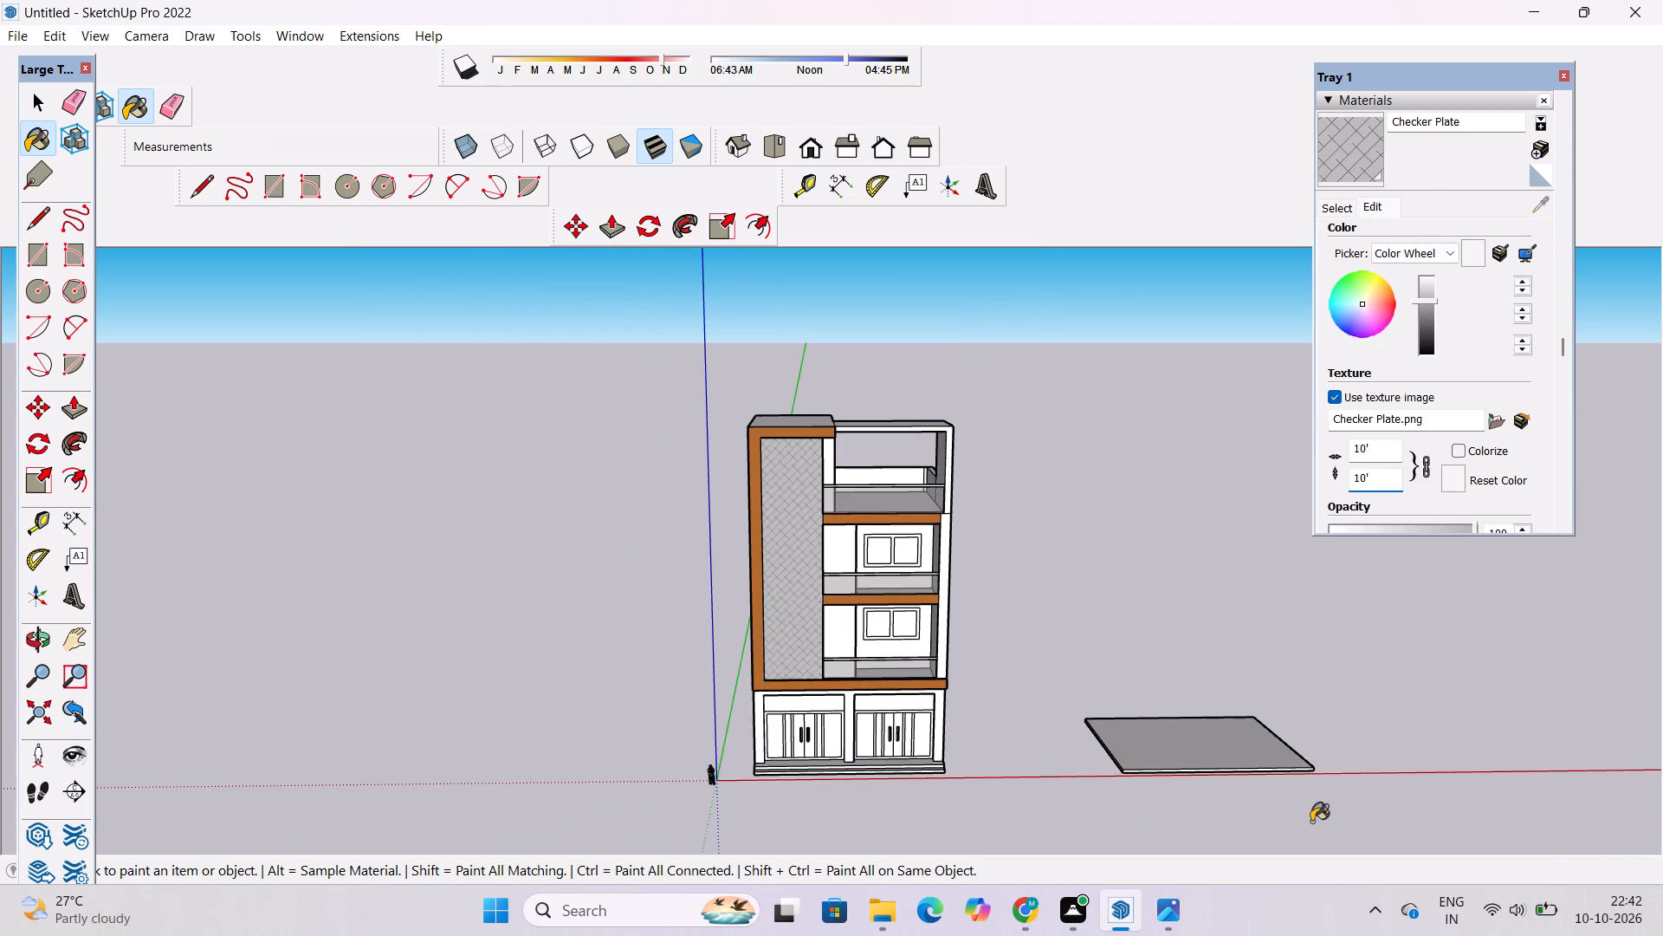
scroll(967, 587, up, 2)
scroll(781, 667, up, 7)
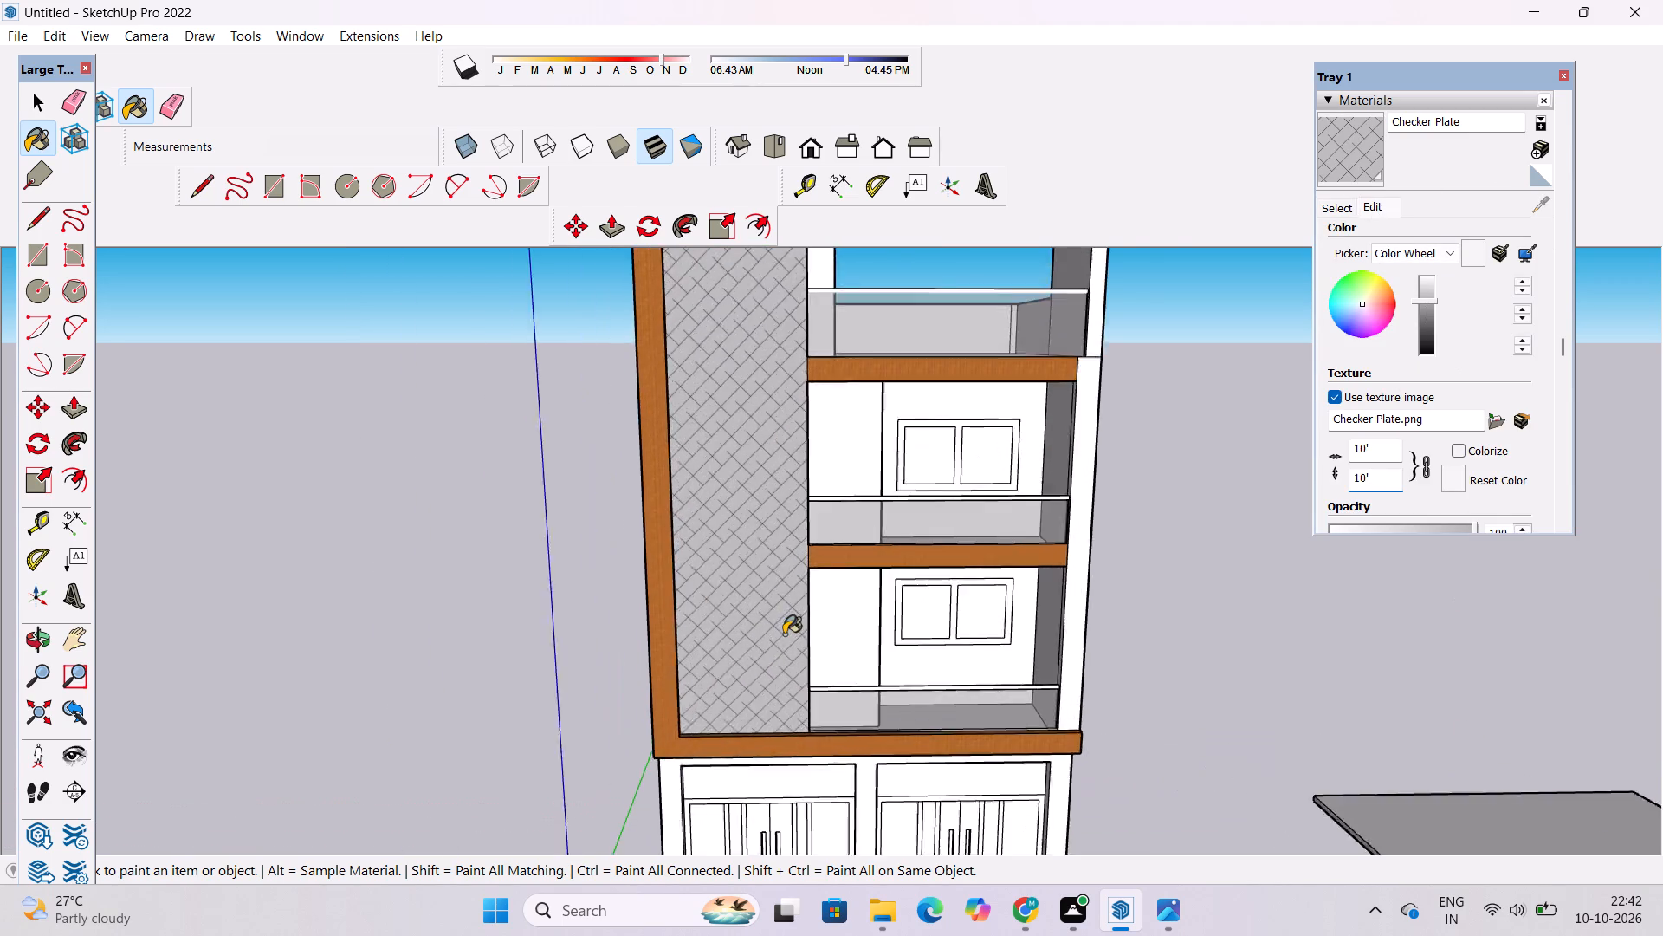
scroll(784, 634, up, 5)
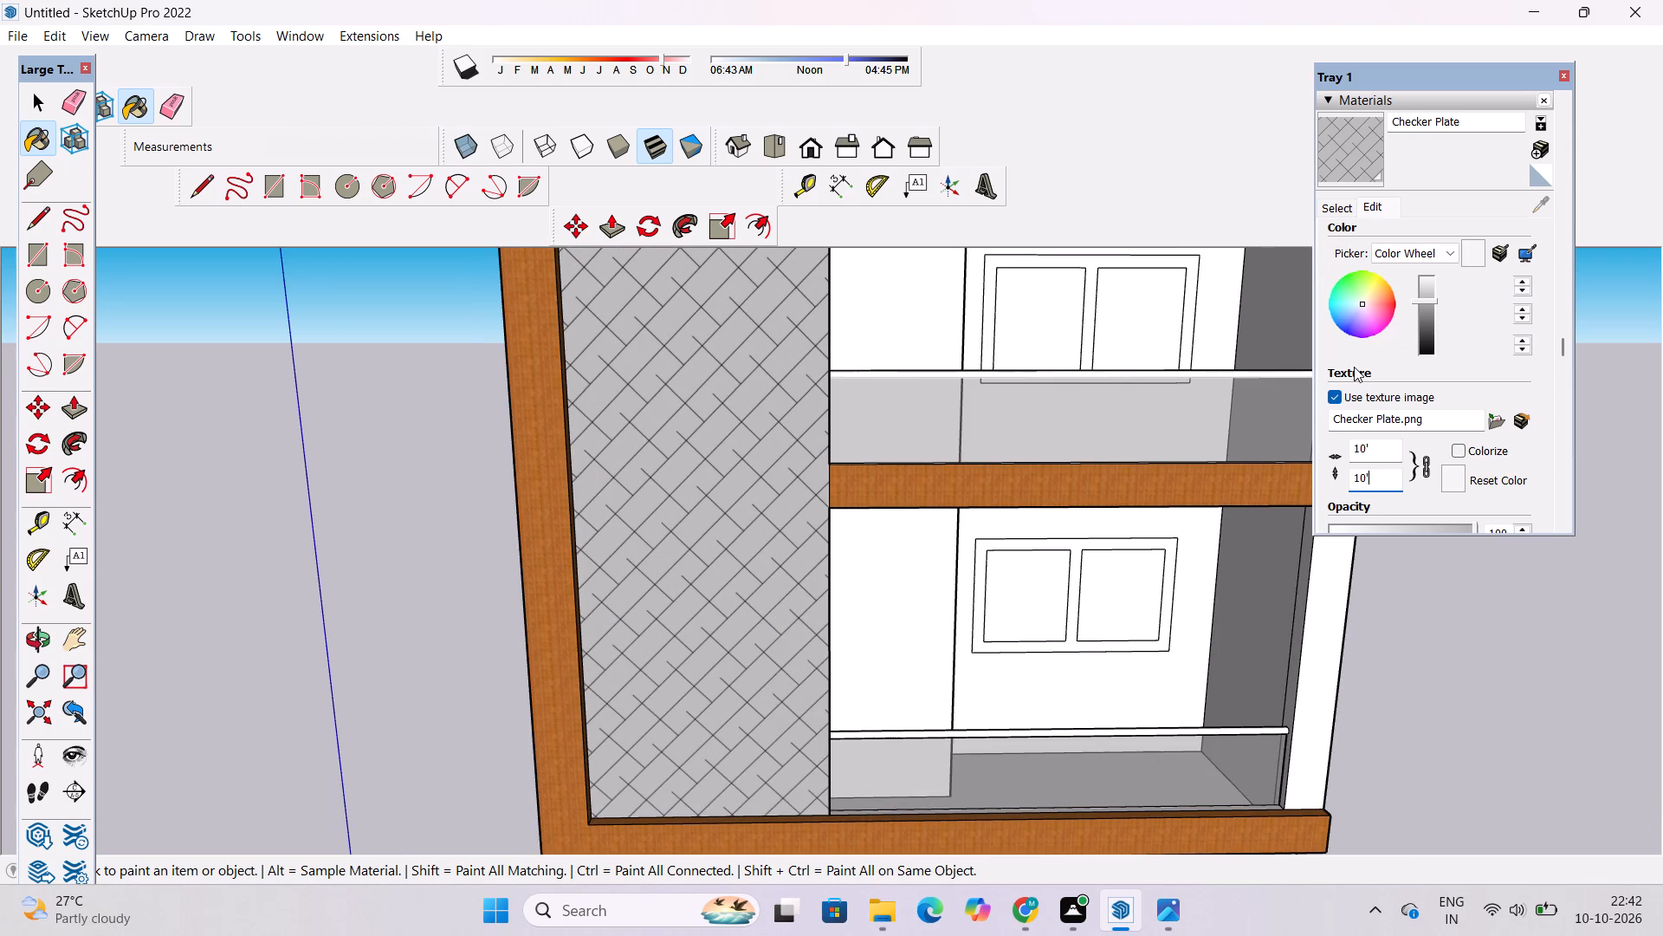
click(1429, 310)
scroll(702, 508, down, 7)
scroll(702, 512, up, 1)
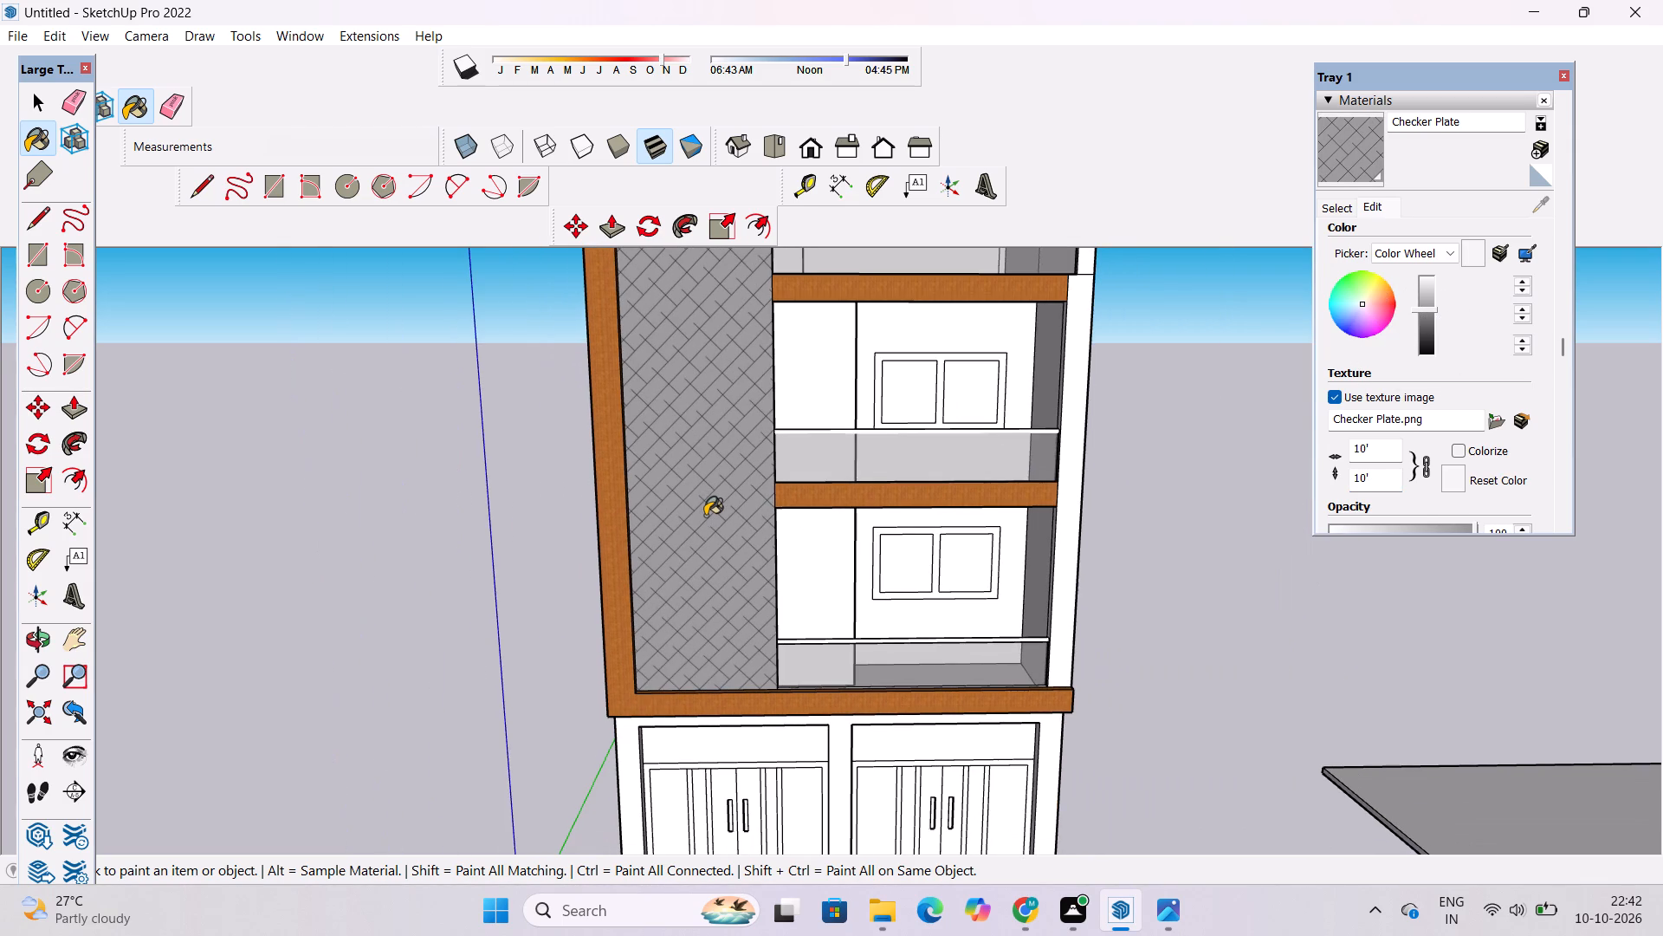
Paint the frame of the lowest balcony window with 0021_DarkRed from the Colors-Named collection.
key(space)
text(o)
click(33, 640)
scroll(396, 621, up, 2)
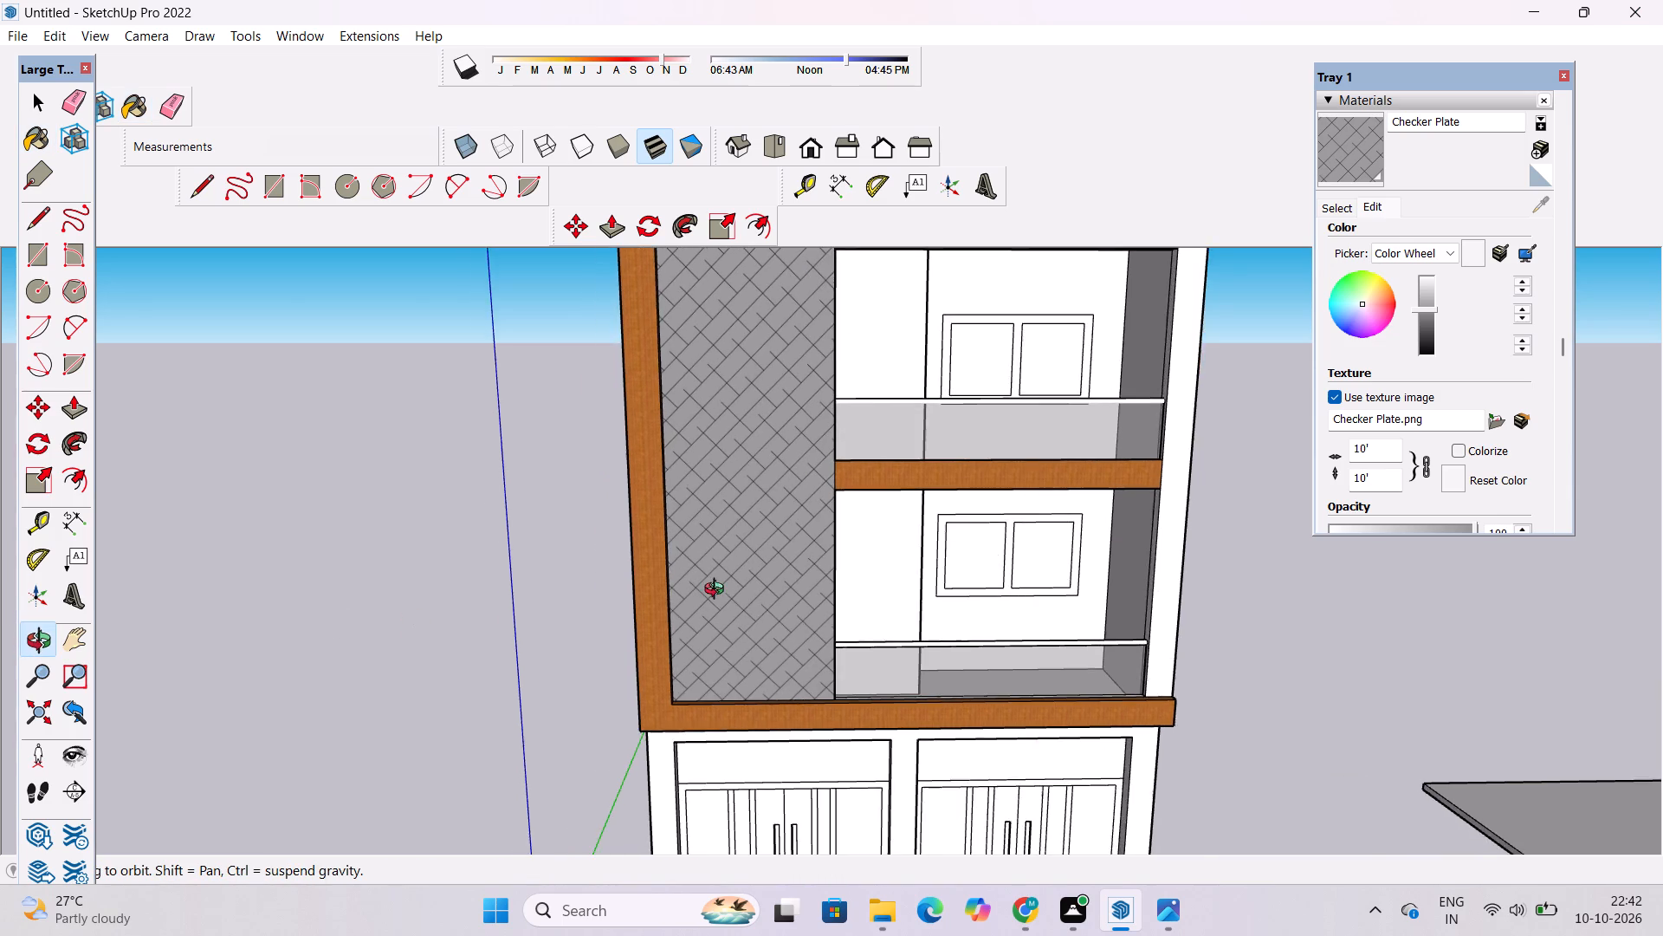
shift+drag(714, 591, 543, 624)
shift+drag(676, 628, 552, 645)
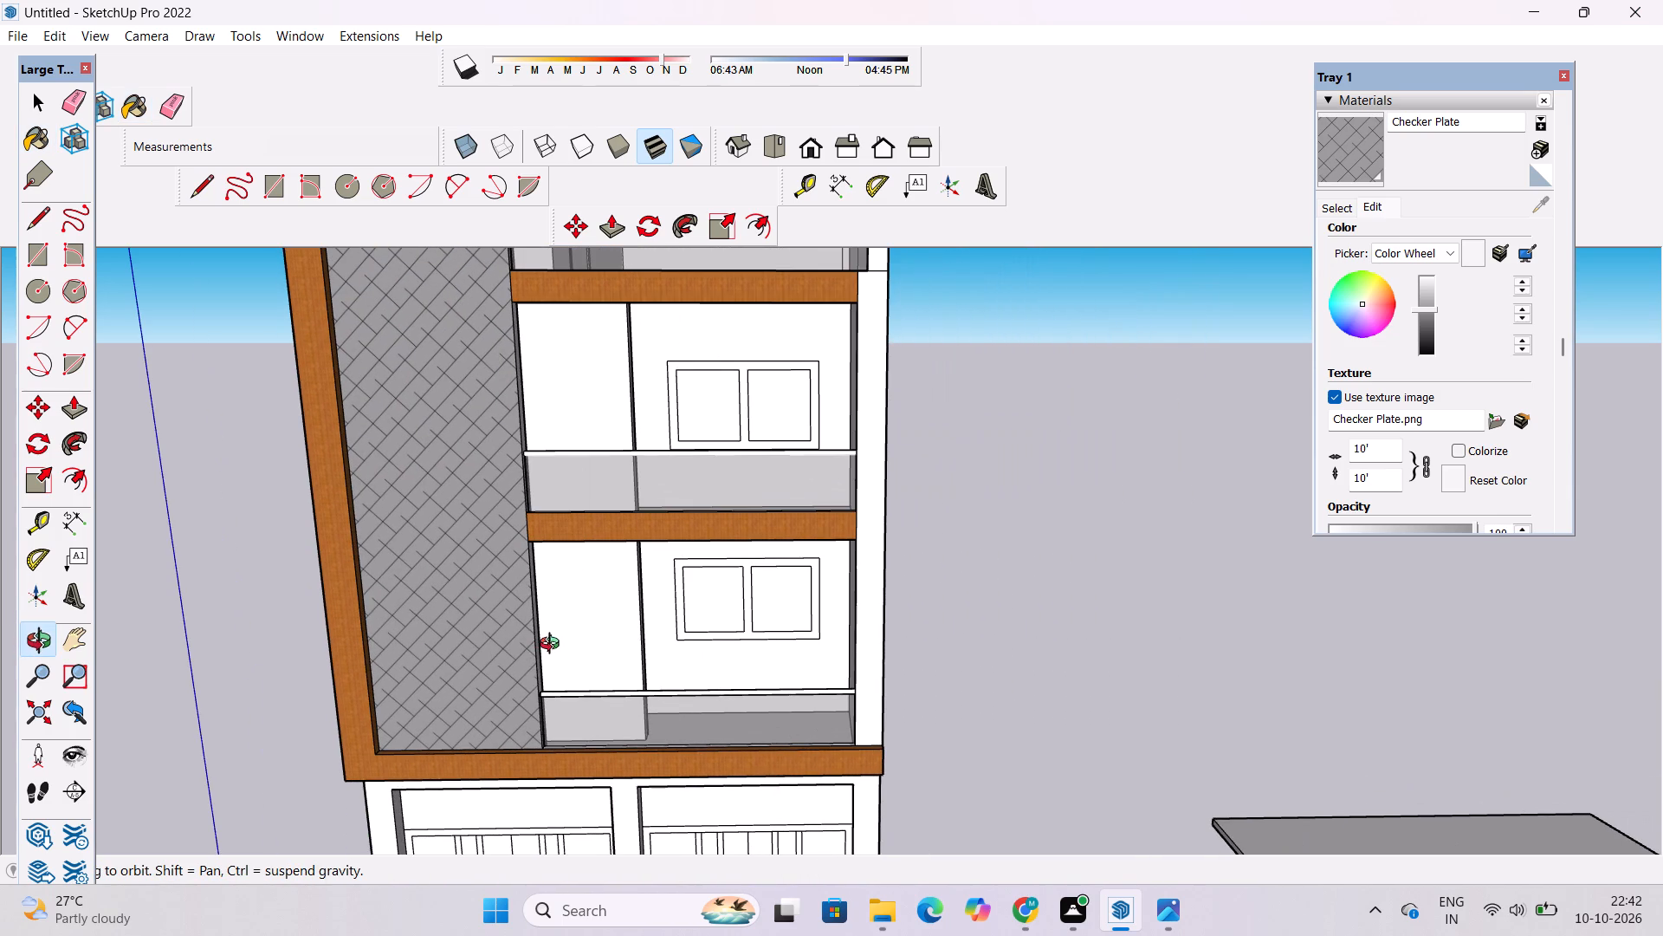
shift+drag(563, 608, 624, 673)
shift+drag(825, 703, 814, 641)
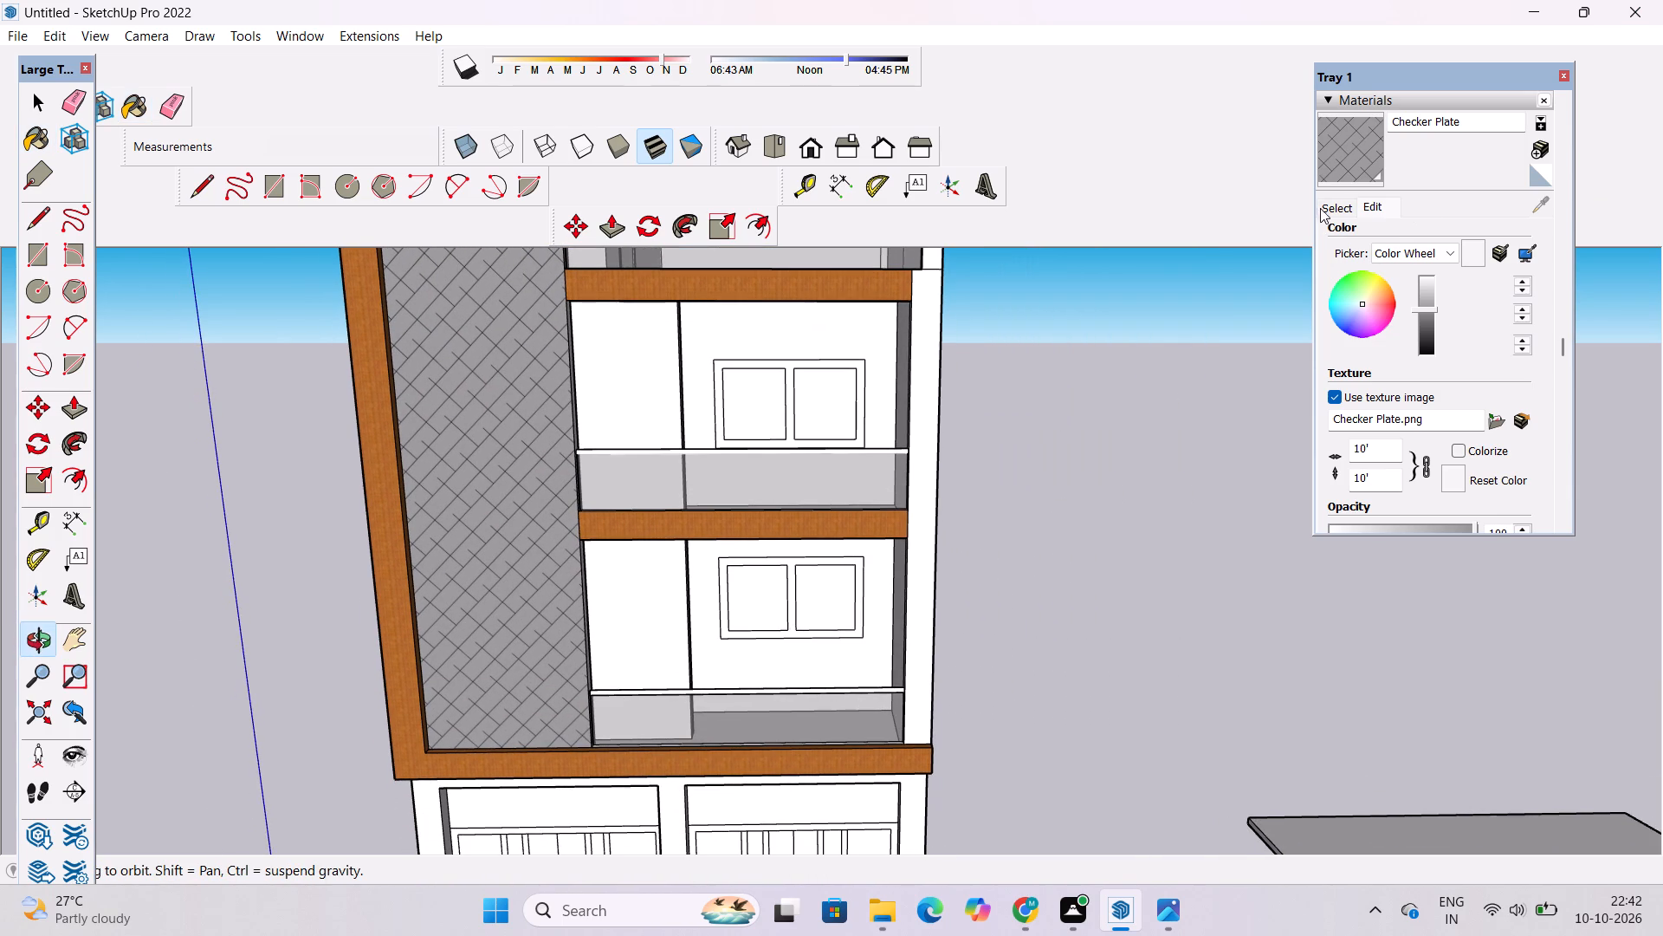
click(1336, 207)
click(1444, 236)
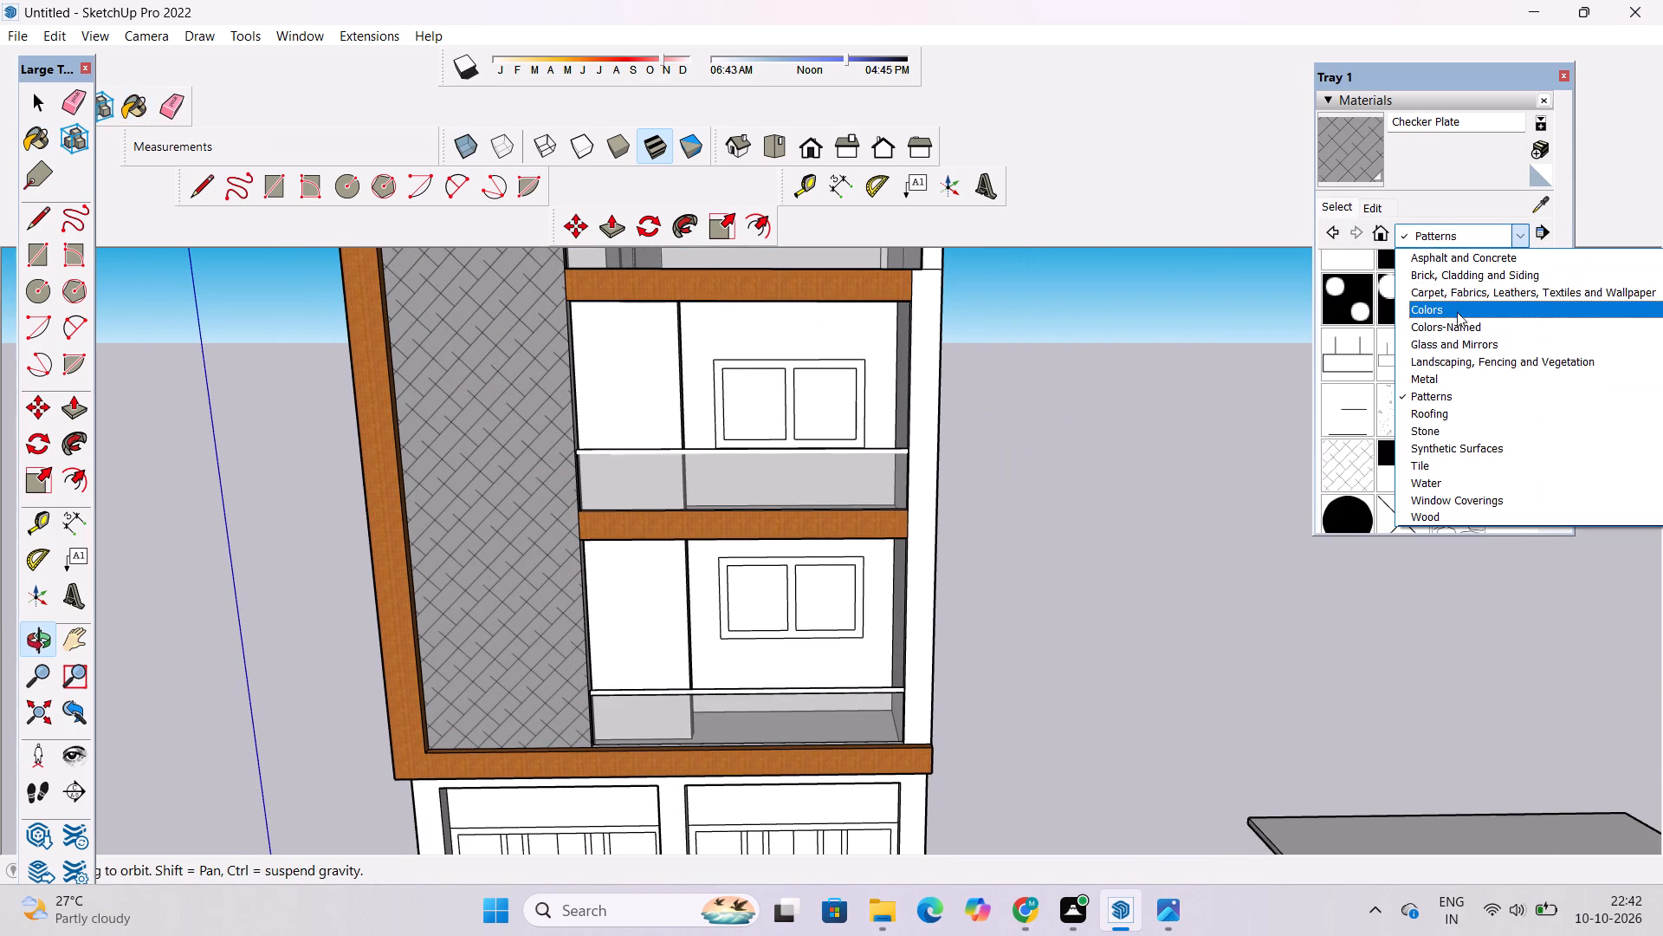
click(1460, 322)
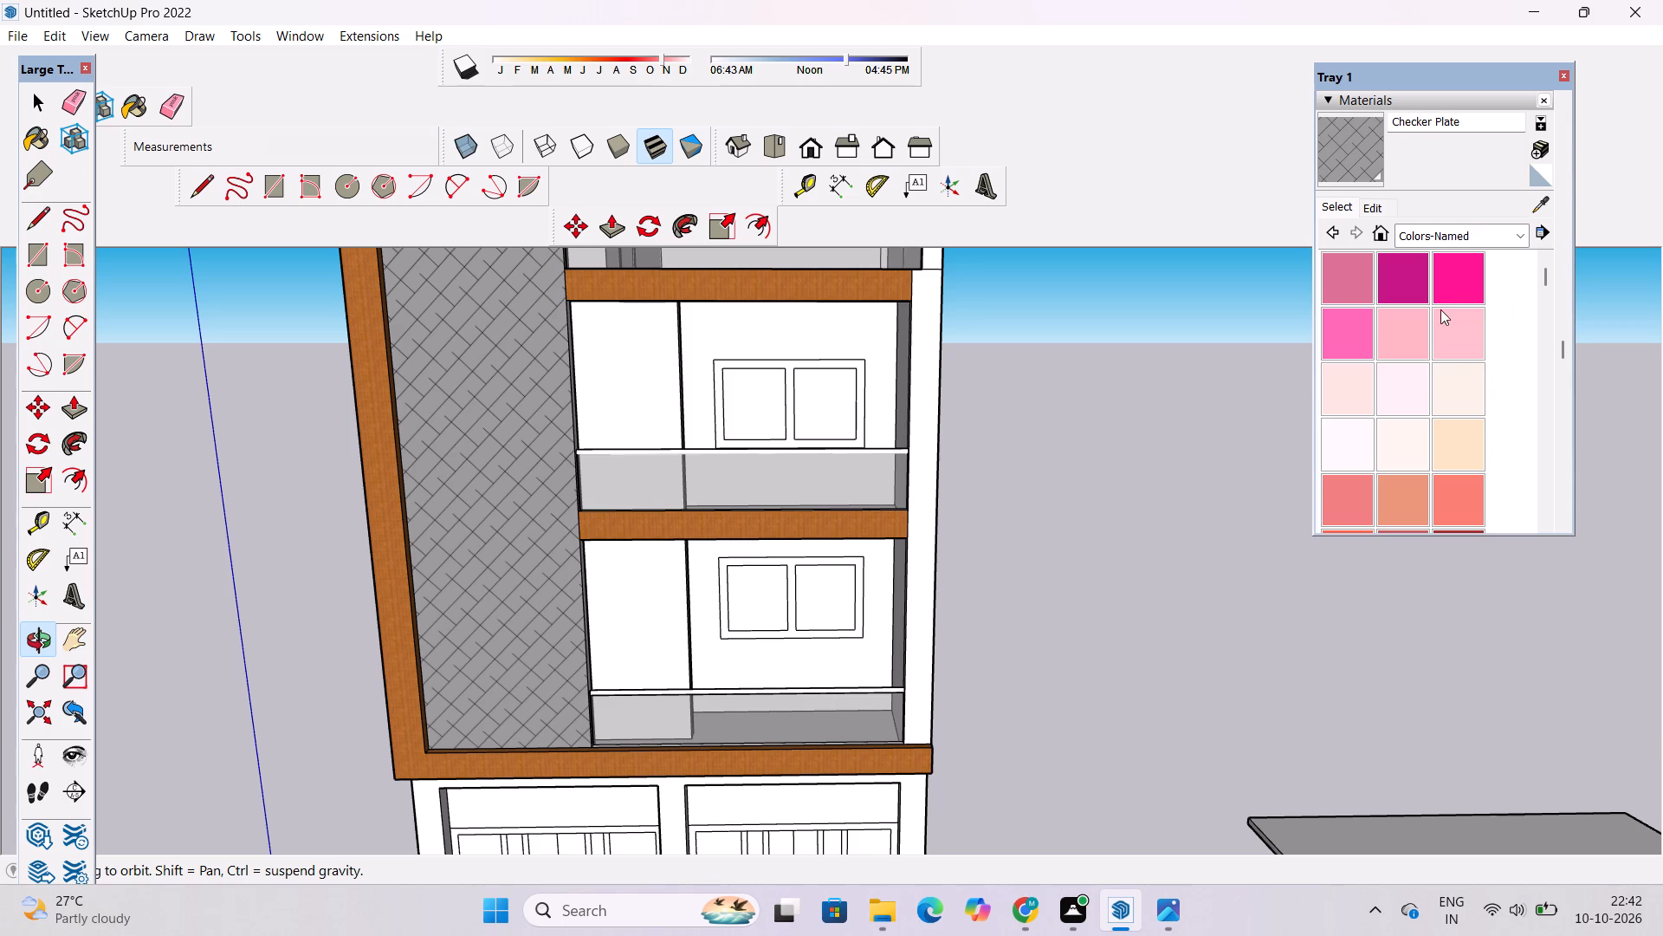
scroll(1440, 309, down, 5)
scroll(1440, 309, up, 2)
click(1461, 309)
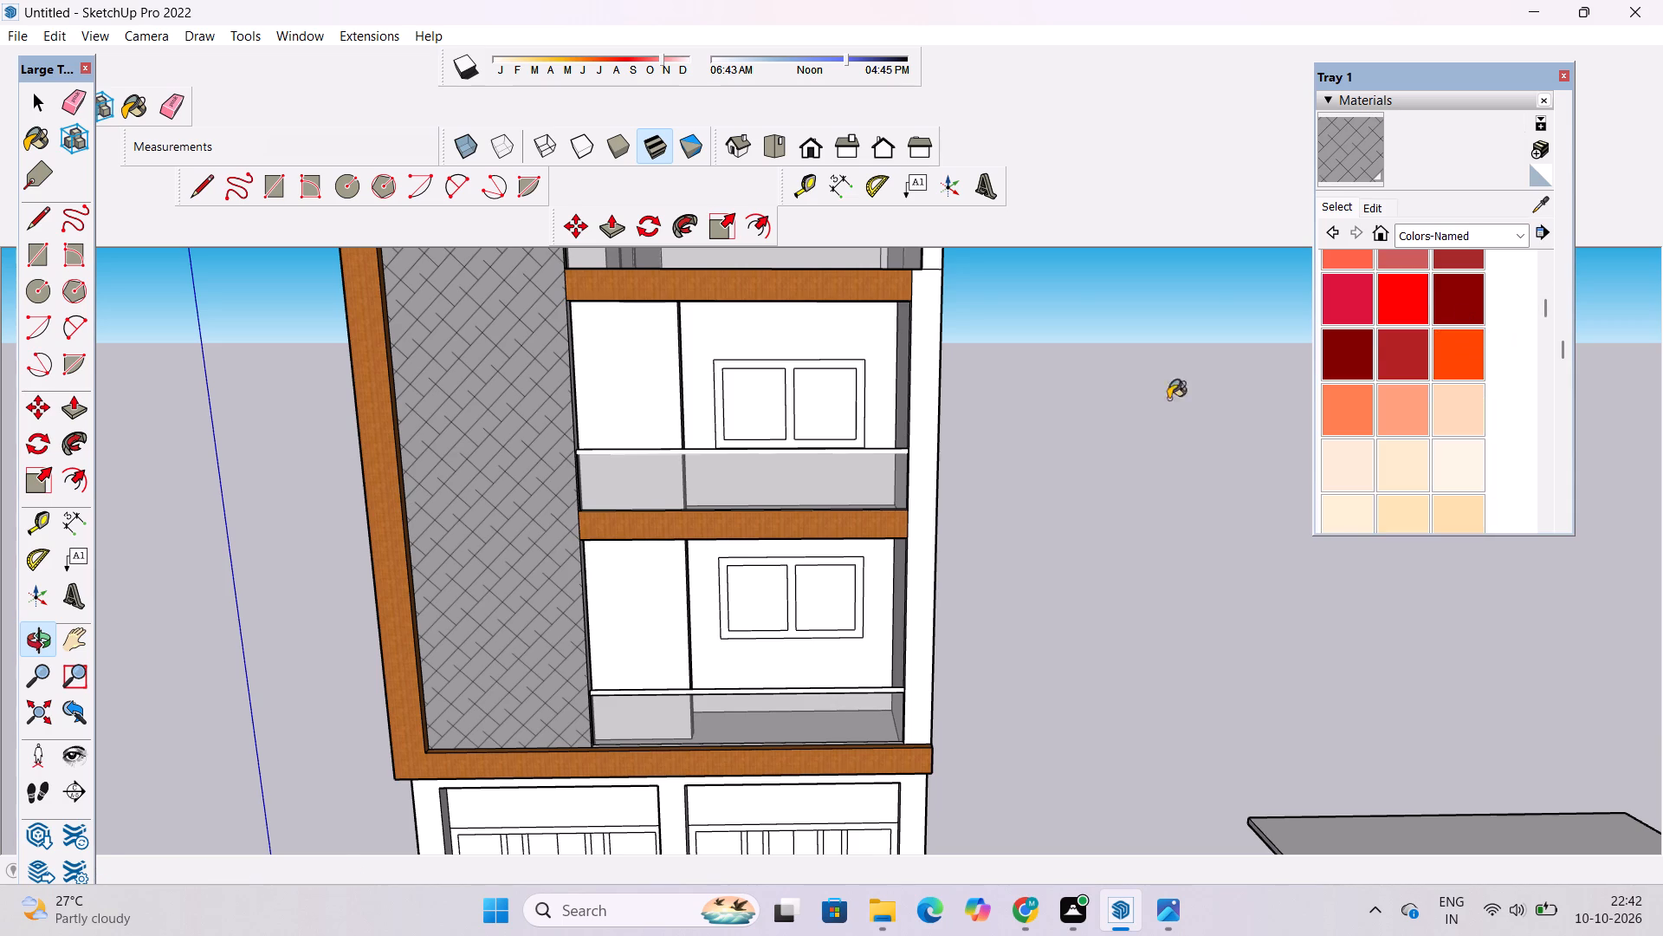
scroll(799, 553, up, 8)
click(786, 571)
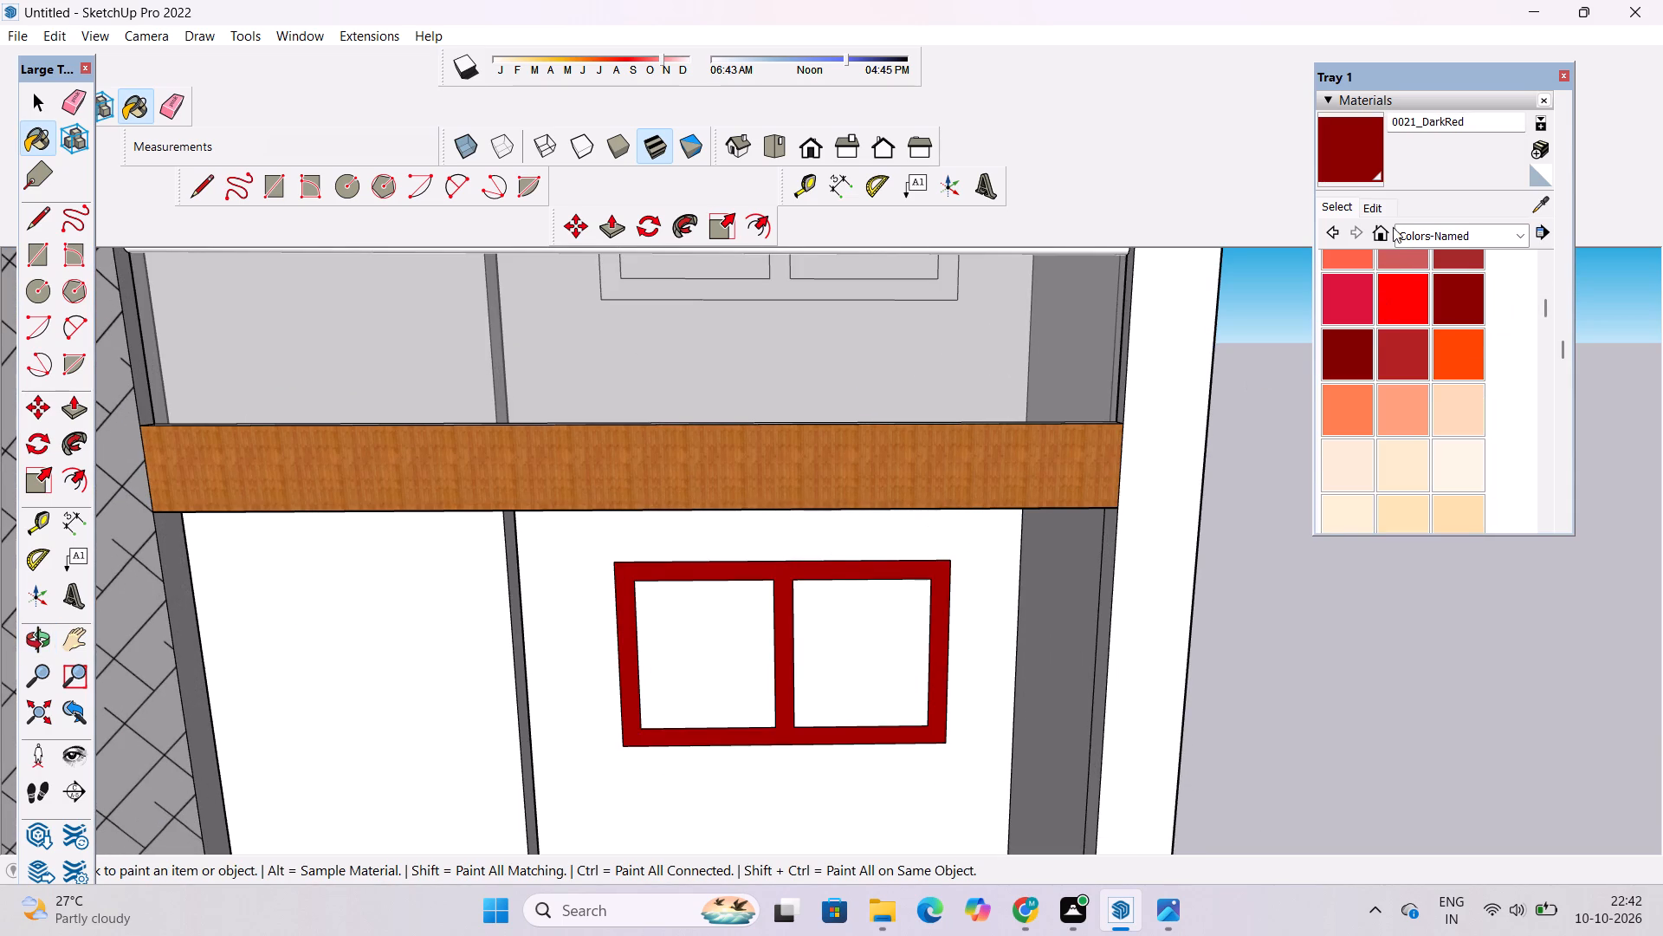
Darken the 0021_DarkRed material to a deep maroon.
click(1381, 214)
click(1425, 320)
click(1425, 329)
scroll(702, 549, down, 5)
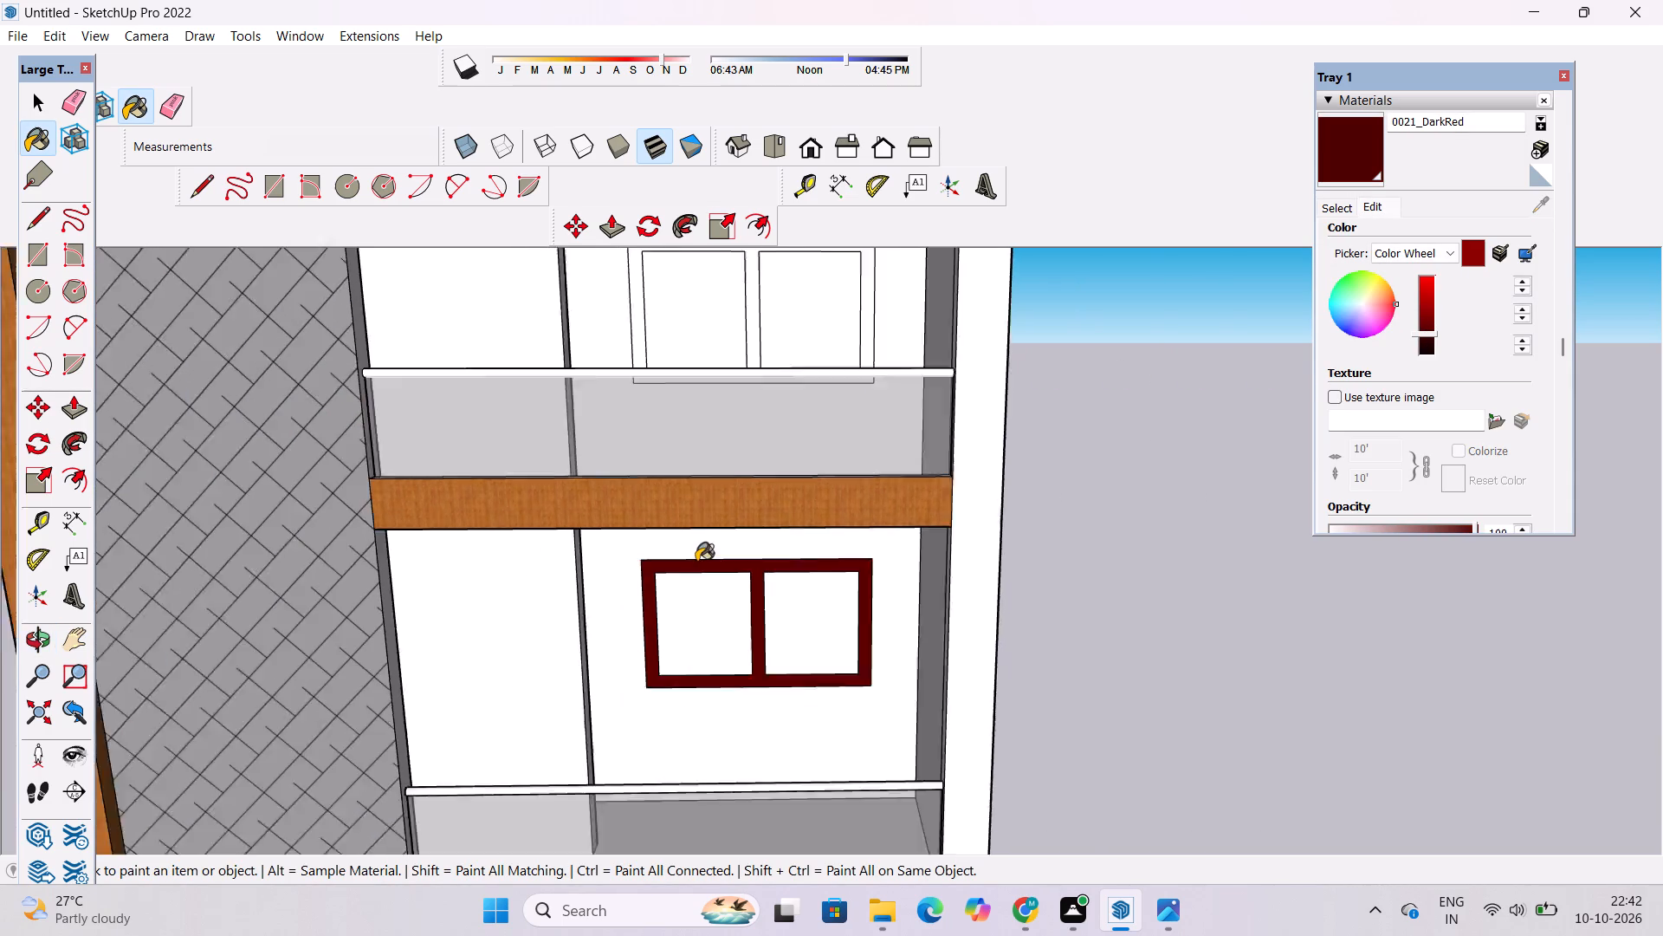
Paint the window frame of the balcony one floor up with the dark maroon 0021_DarkRed material.
scroll(696, 562, down, 1)
scroll(740, 370, up, 5)
click(741, 327)
scroll(744, 371, down, 1)
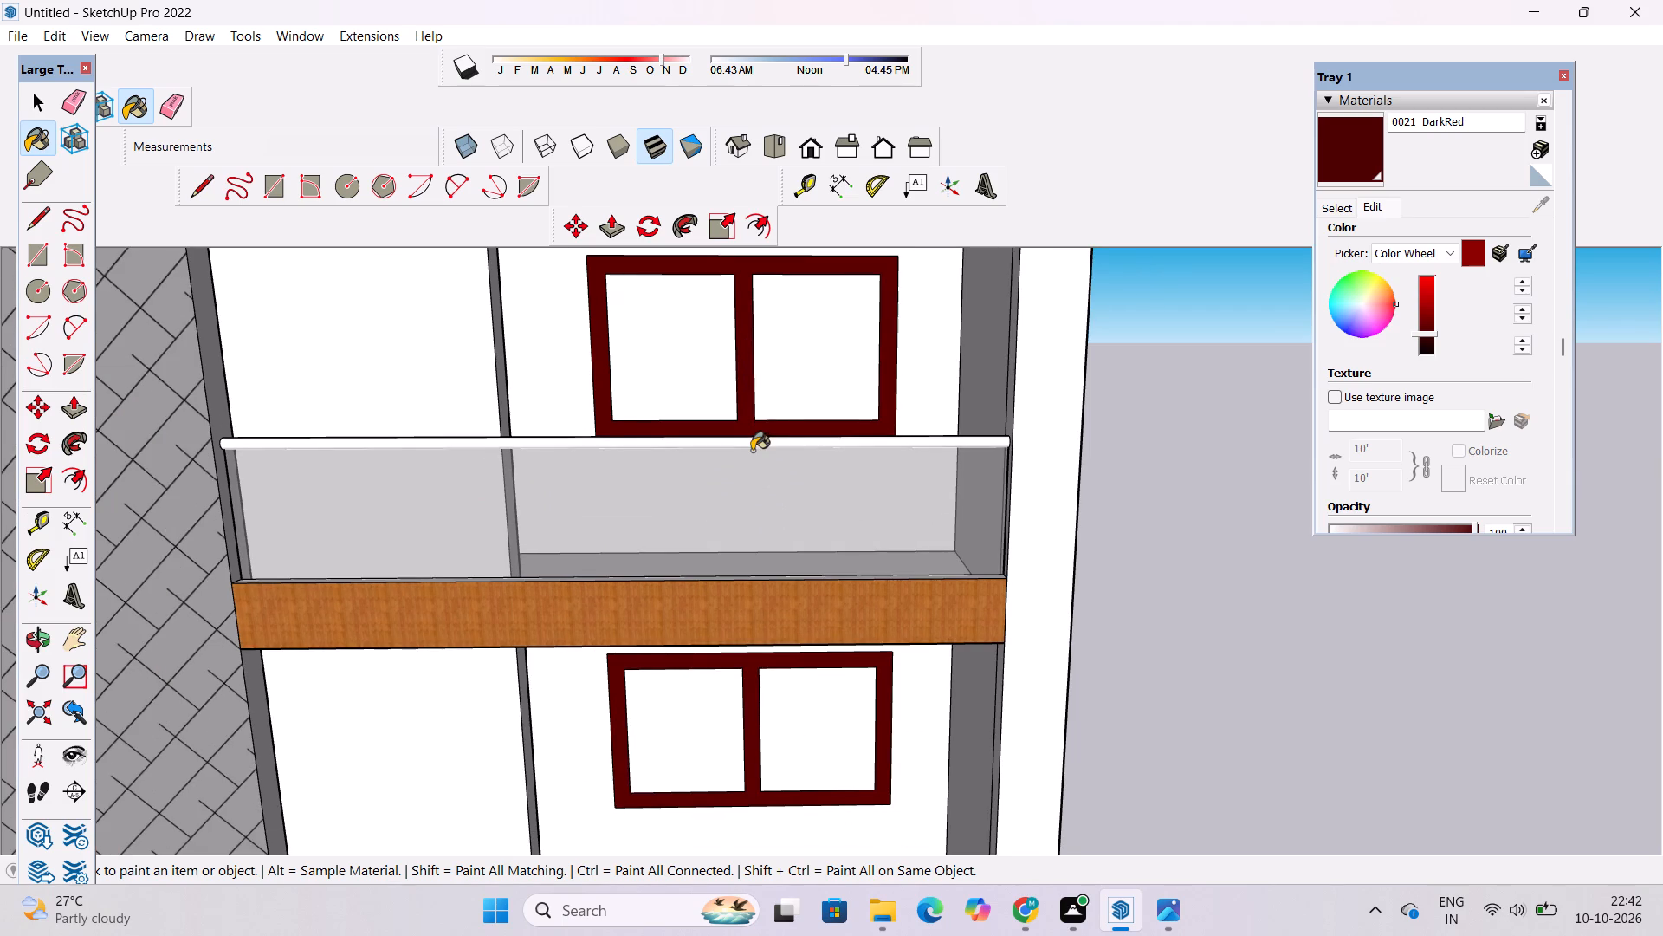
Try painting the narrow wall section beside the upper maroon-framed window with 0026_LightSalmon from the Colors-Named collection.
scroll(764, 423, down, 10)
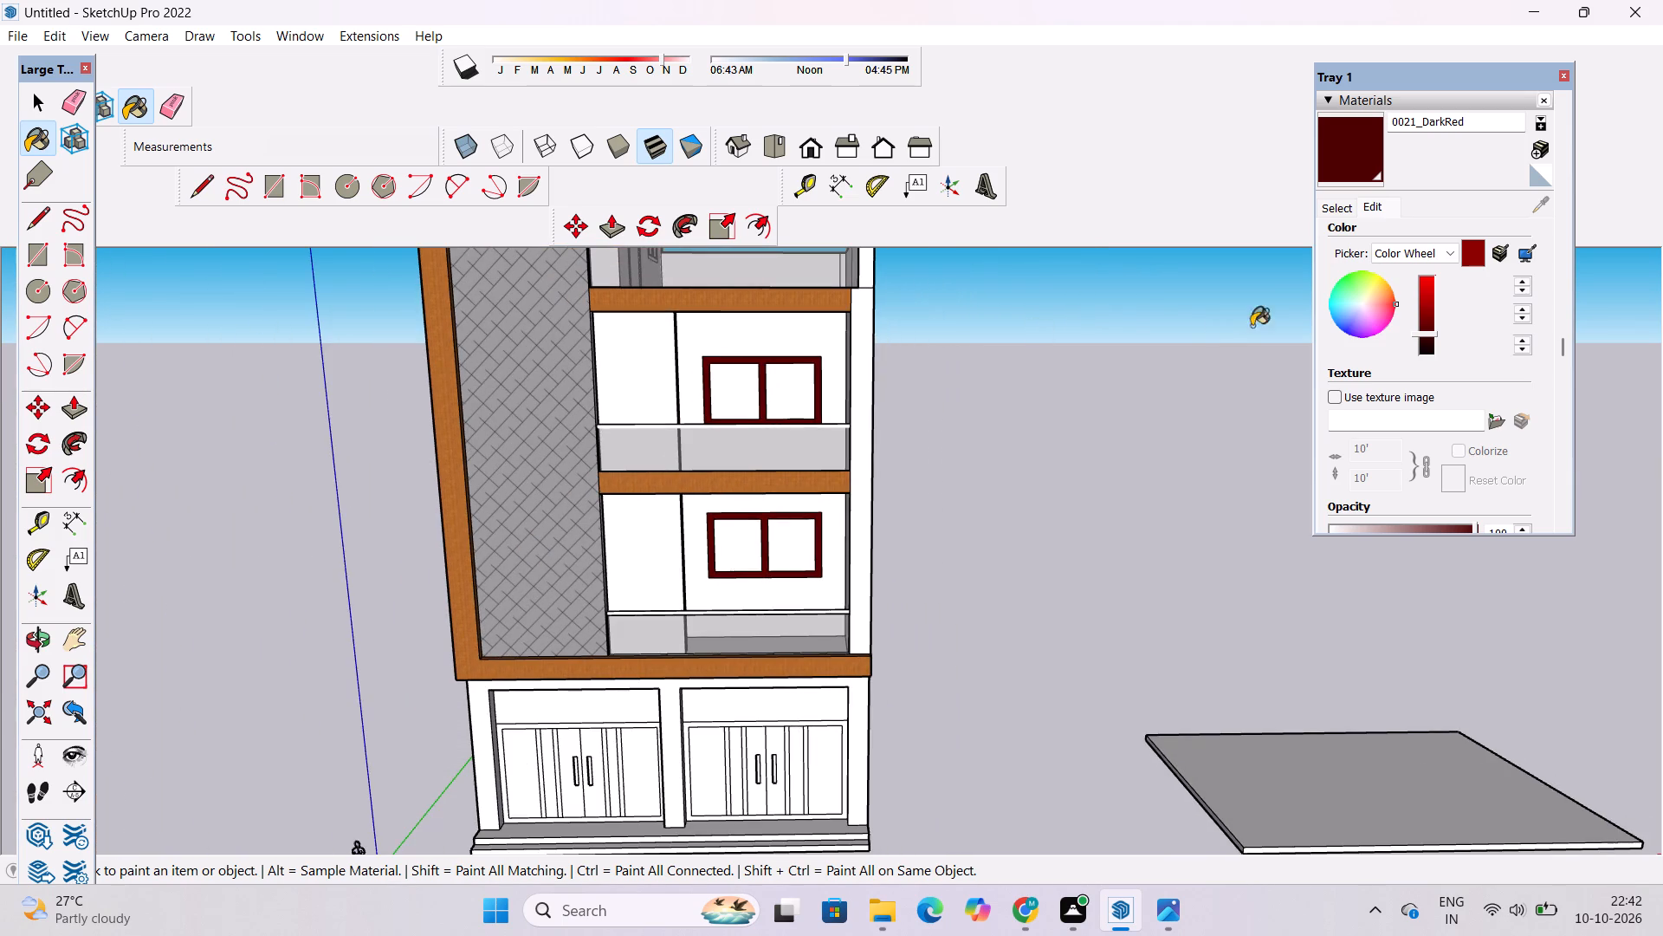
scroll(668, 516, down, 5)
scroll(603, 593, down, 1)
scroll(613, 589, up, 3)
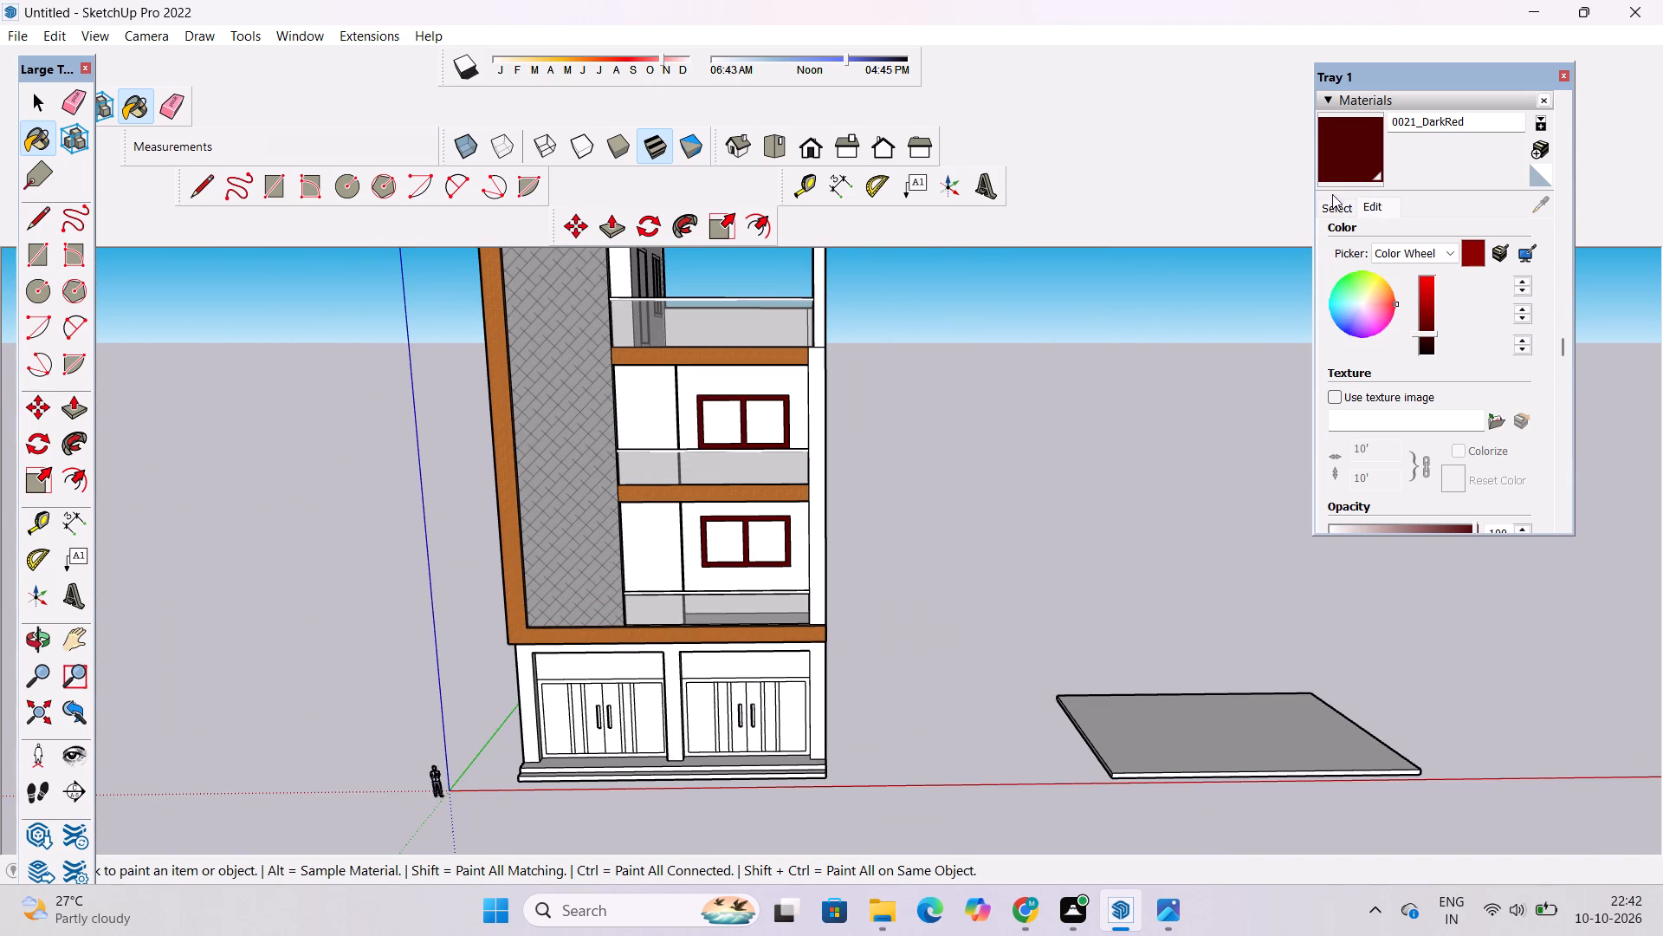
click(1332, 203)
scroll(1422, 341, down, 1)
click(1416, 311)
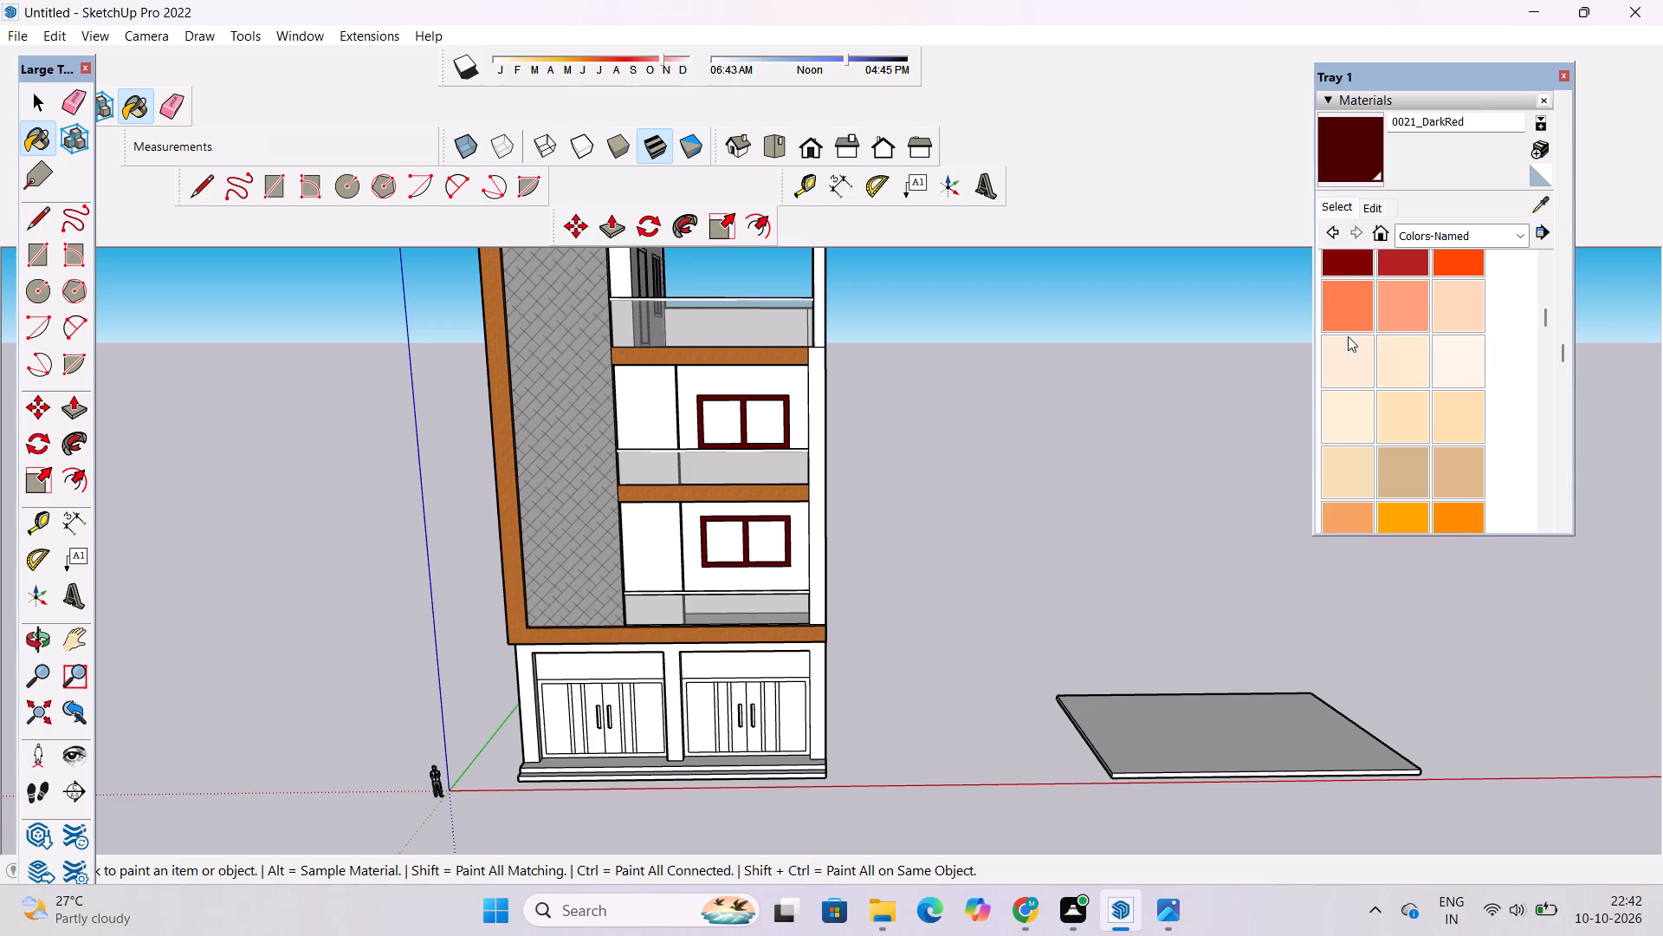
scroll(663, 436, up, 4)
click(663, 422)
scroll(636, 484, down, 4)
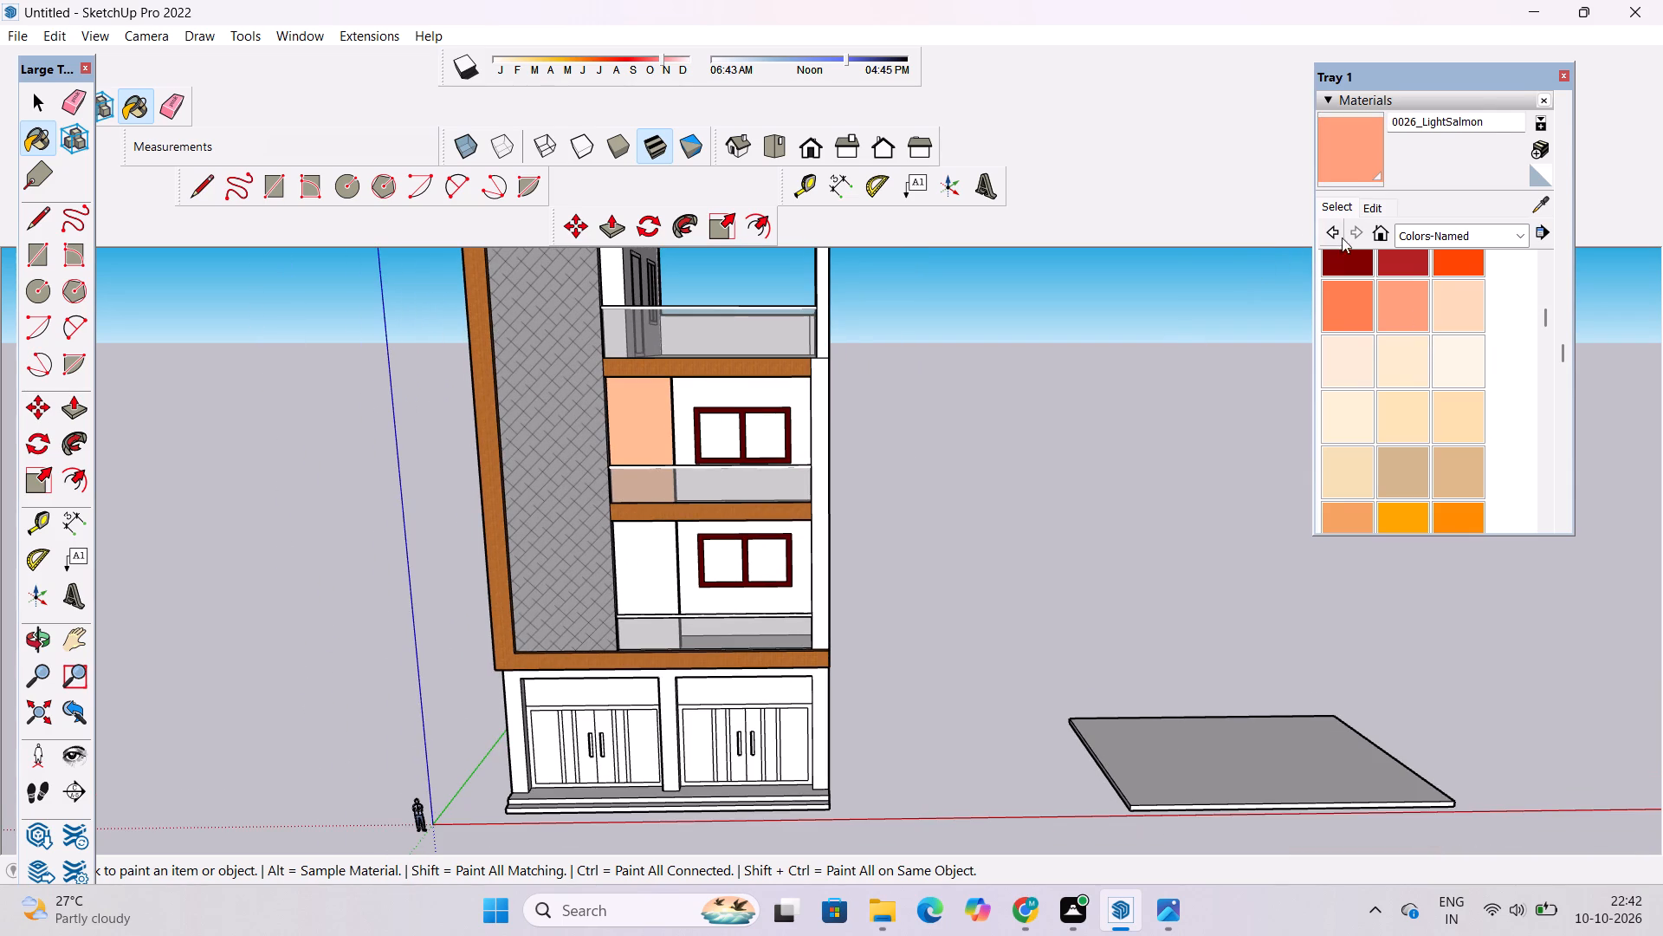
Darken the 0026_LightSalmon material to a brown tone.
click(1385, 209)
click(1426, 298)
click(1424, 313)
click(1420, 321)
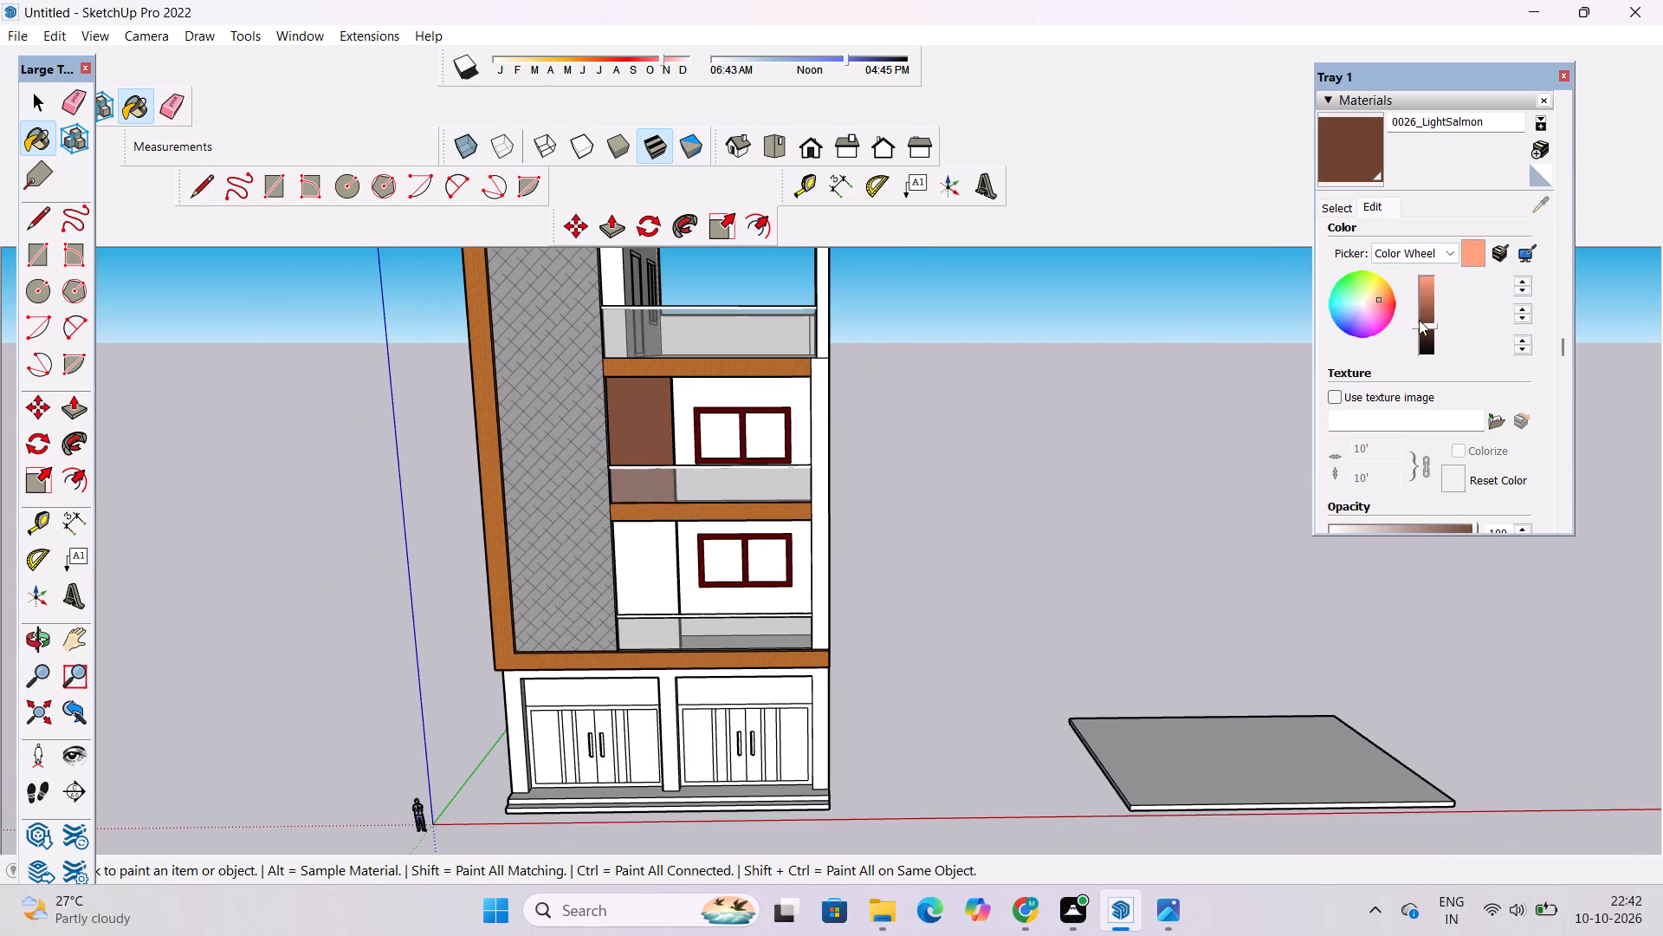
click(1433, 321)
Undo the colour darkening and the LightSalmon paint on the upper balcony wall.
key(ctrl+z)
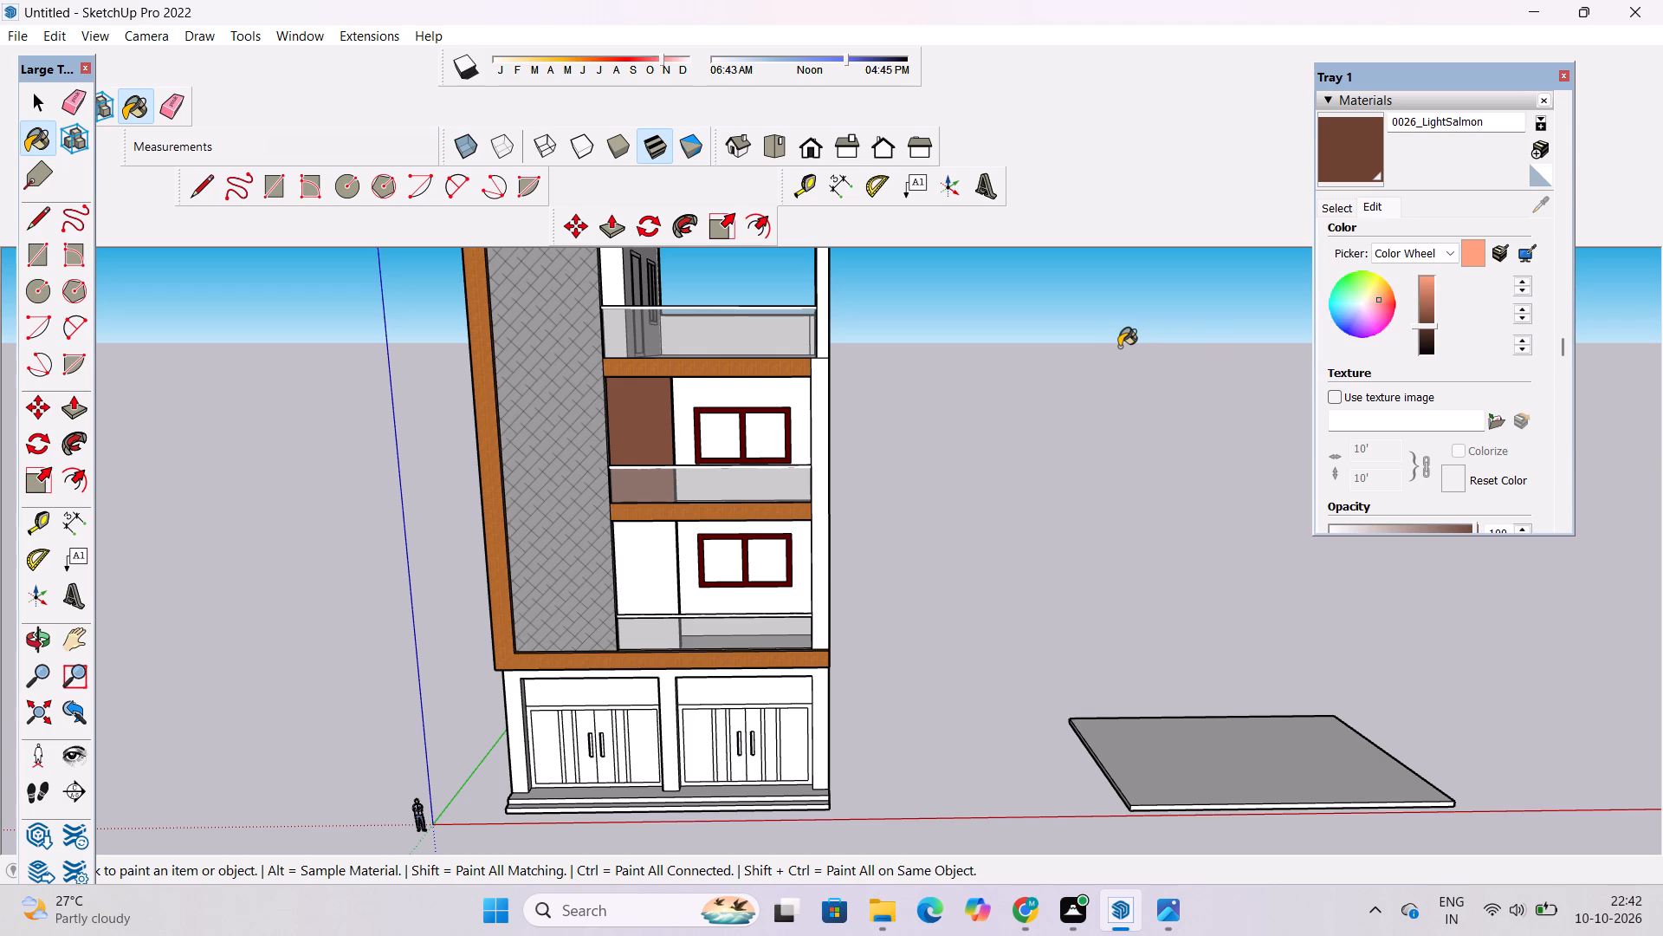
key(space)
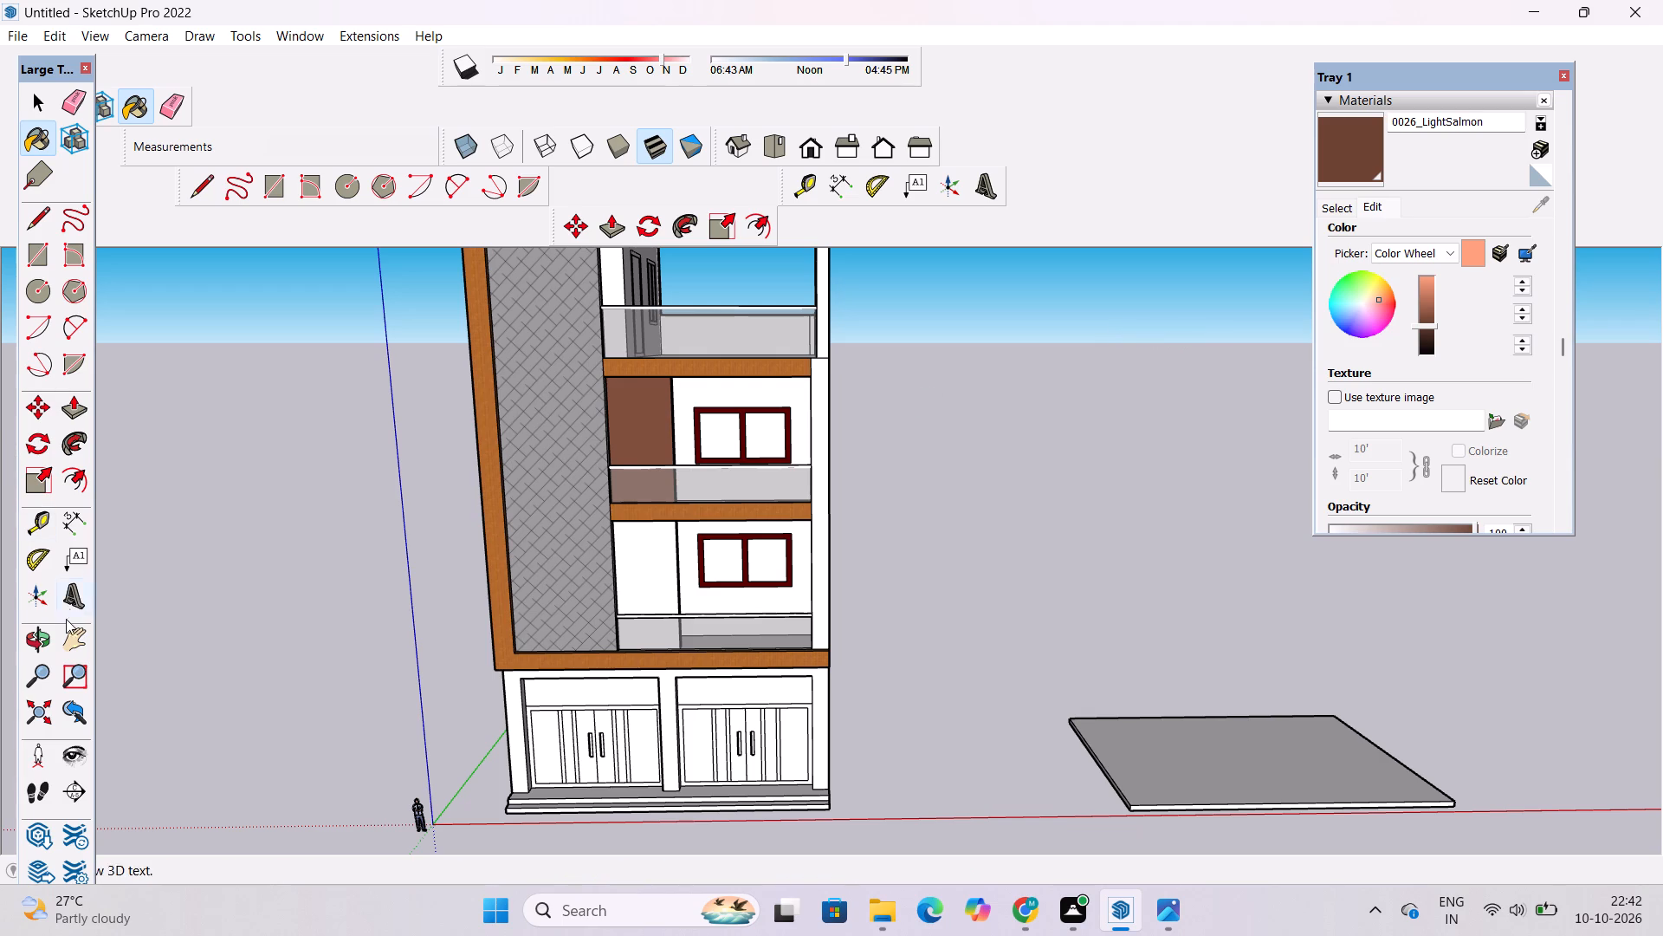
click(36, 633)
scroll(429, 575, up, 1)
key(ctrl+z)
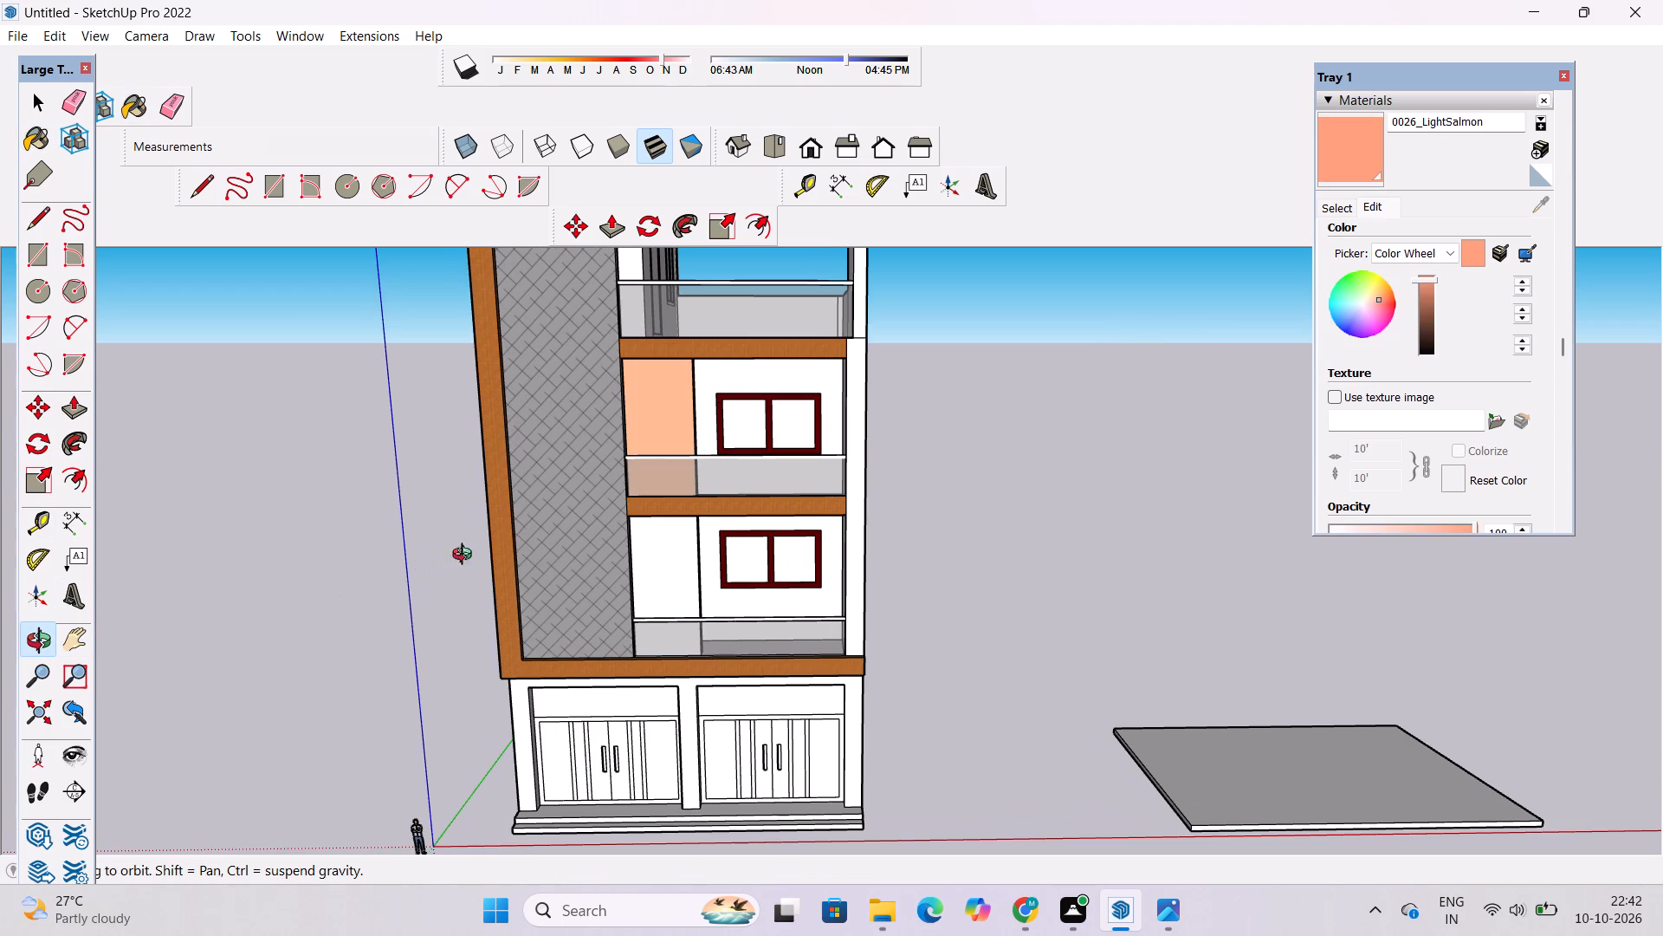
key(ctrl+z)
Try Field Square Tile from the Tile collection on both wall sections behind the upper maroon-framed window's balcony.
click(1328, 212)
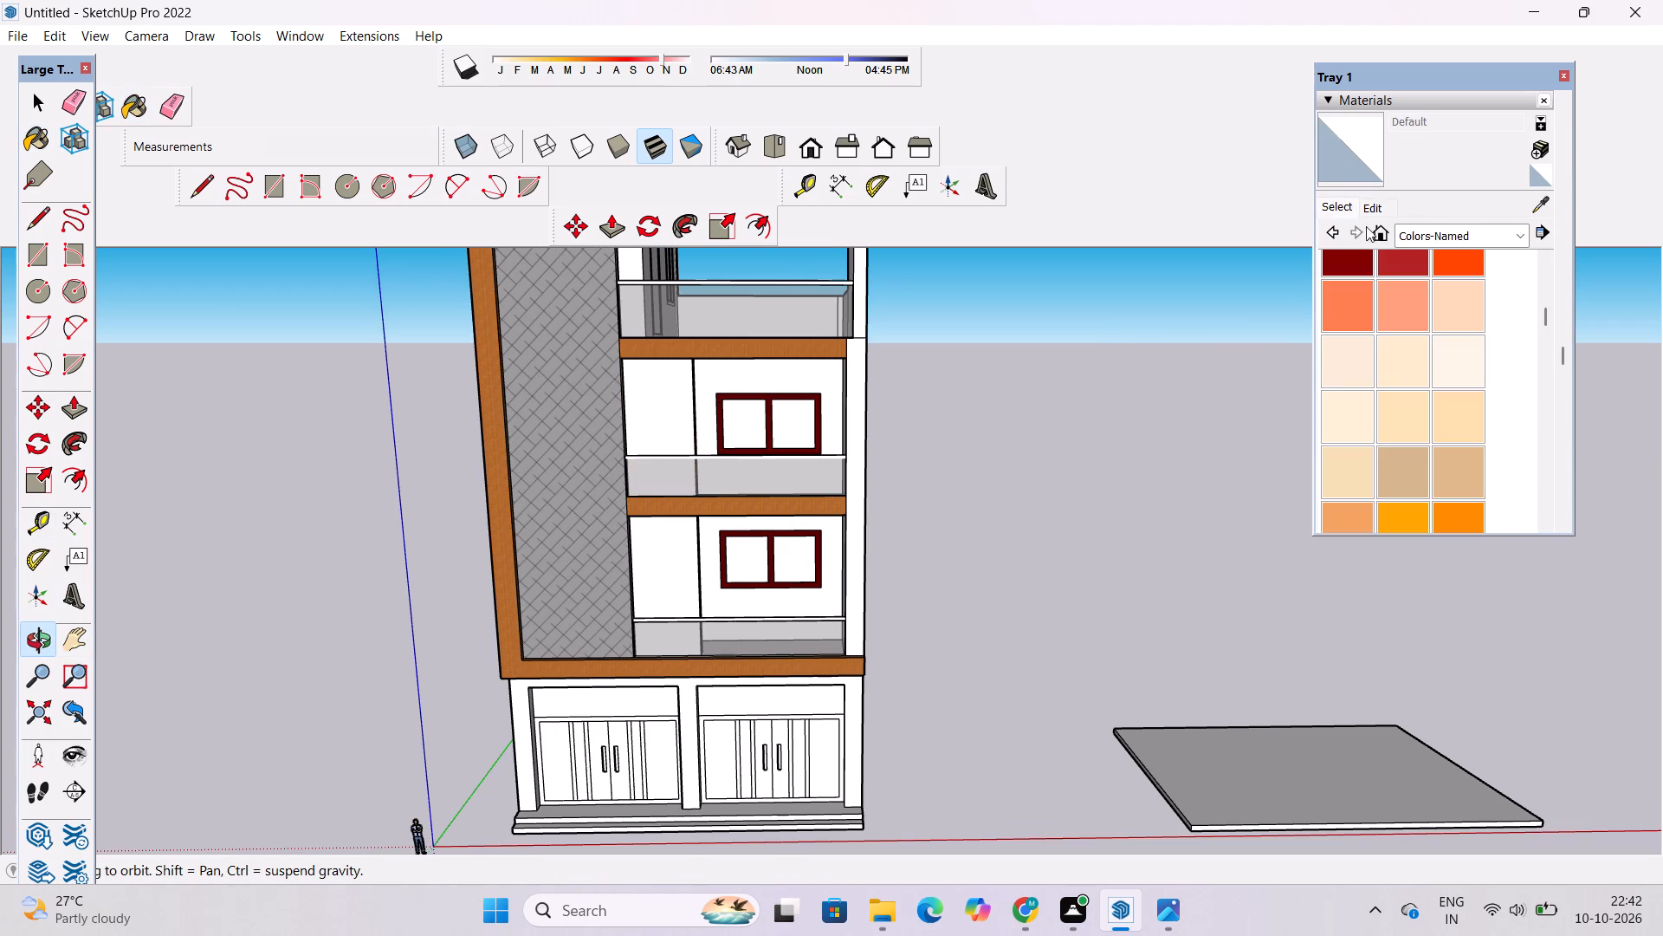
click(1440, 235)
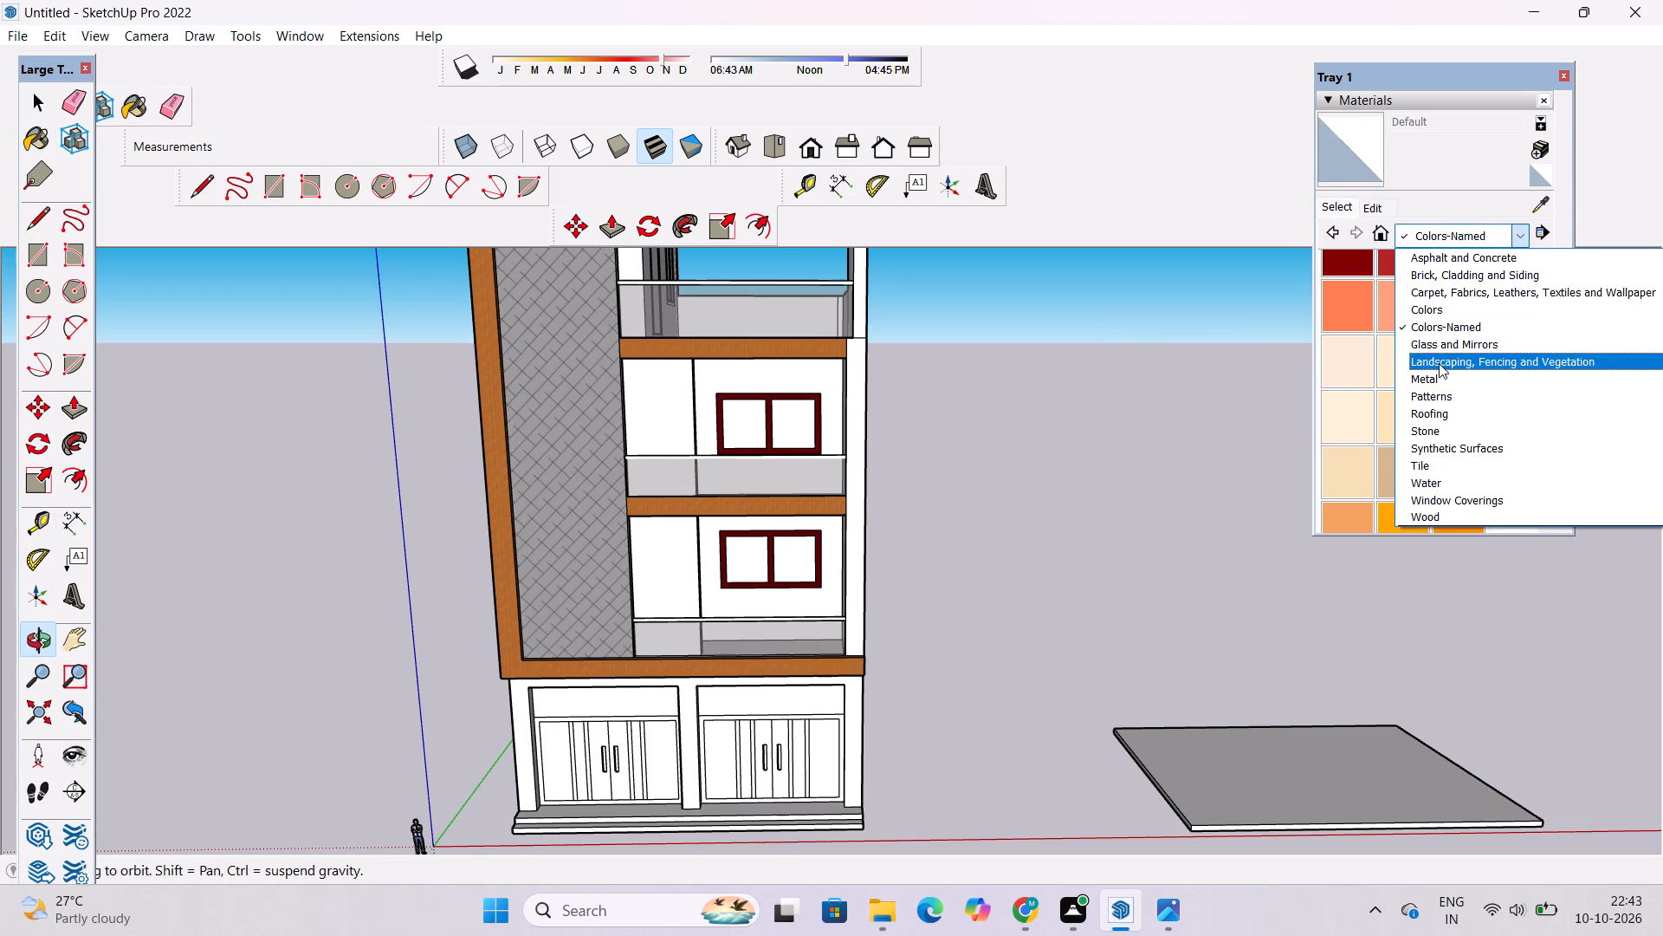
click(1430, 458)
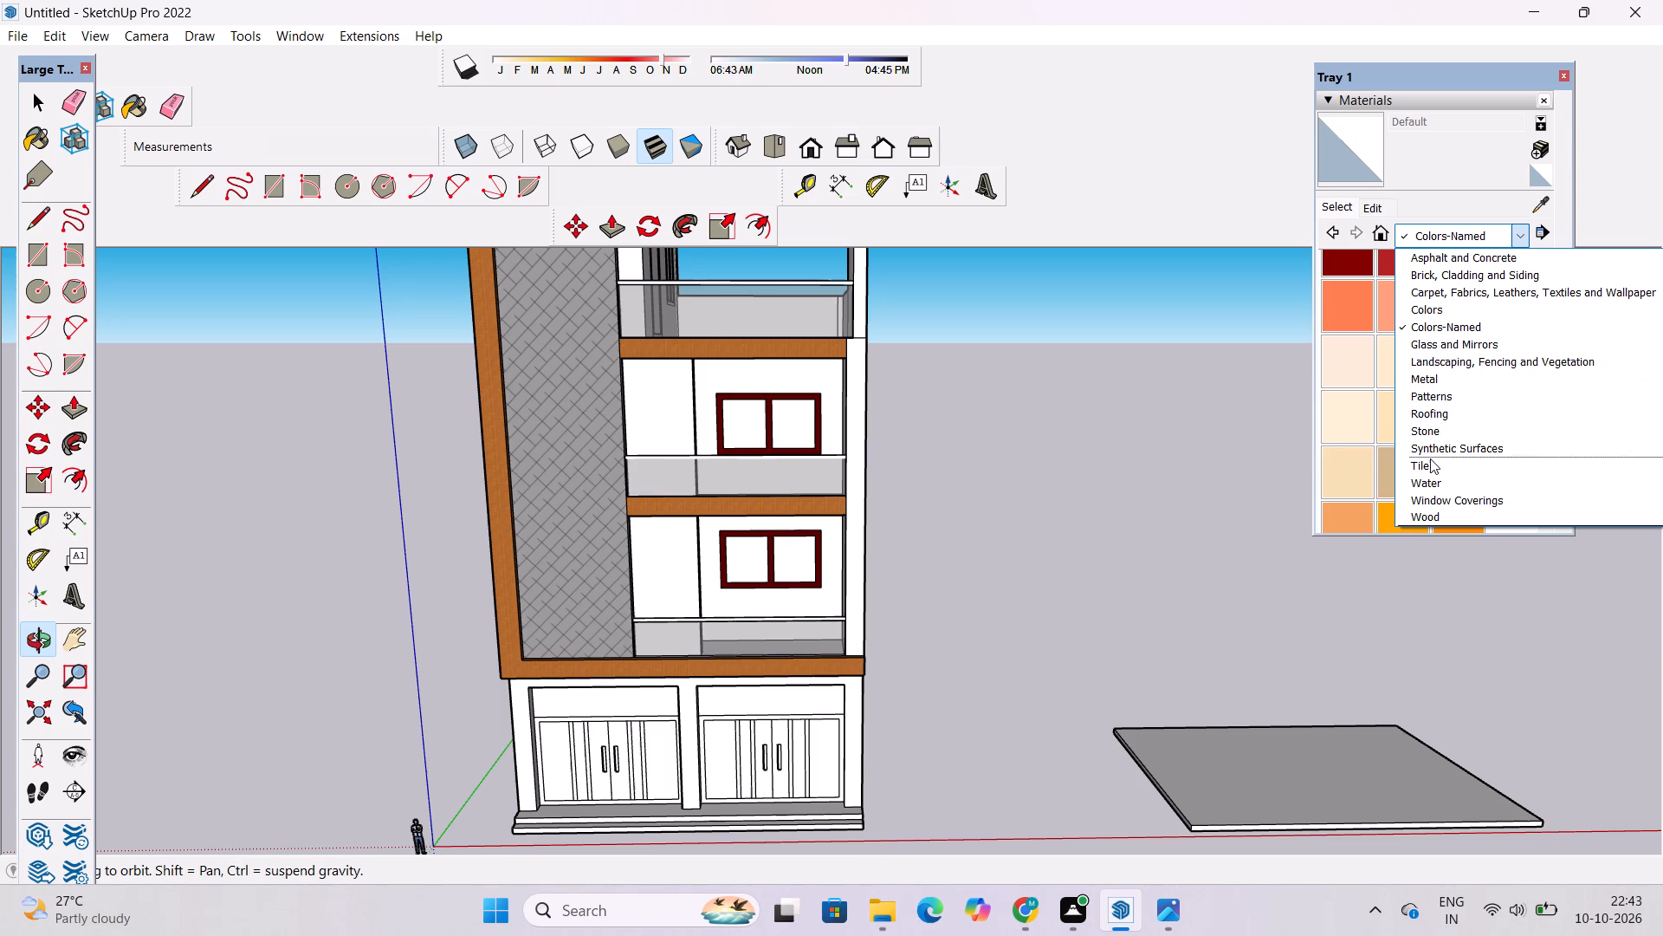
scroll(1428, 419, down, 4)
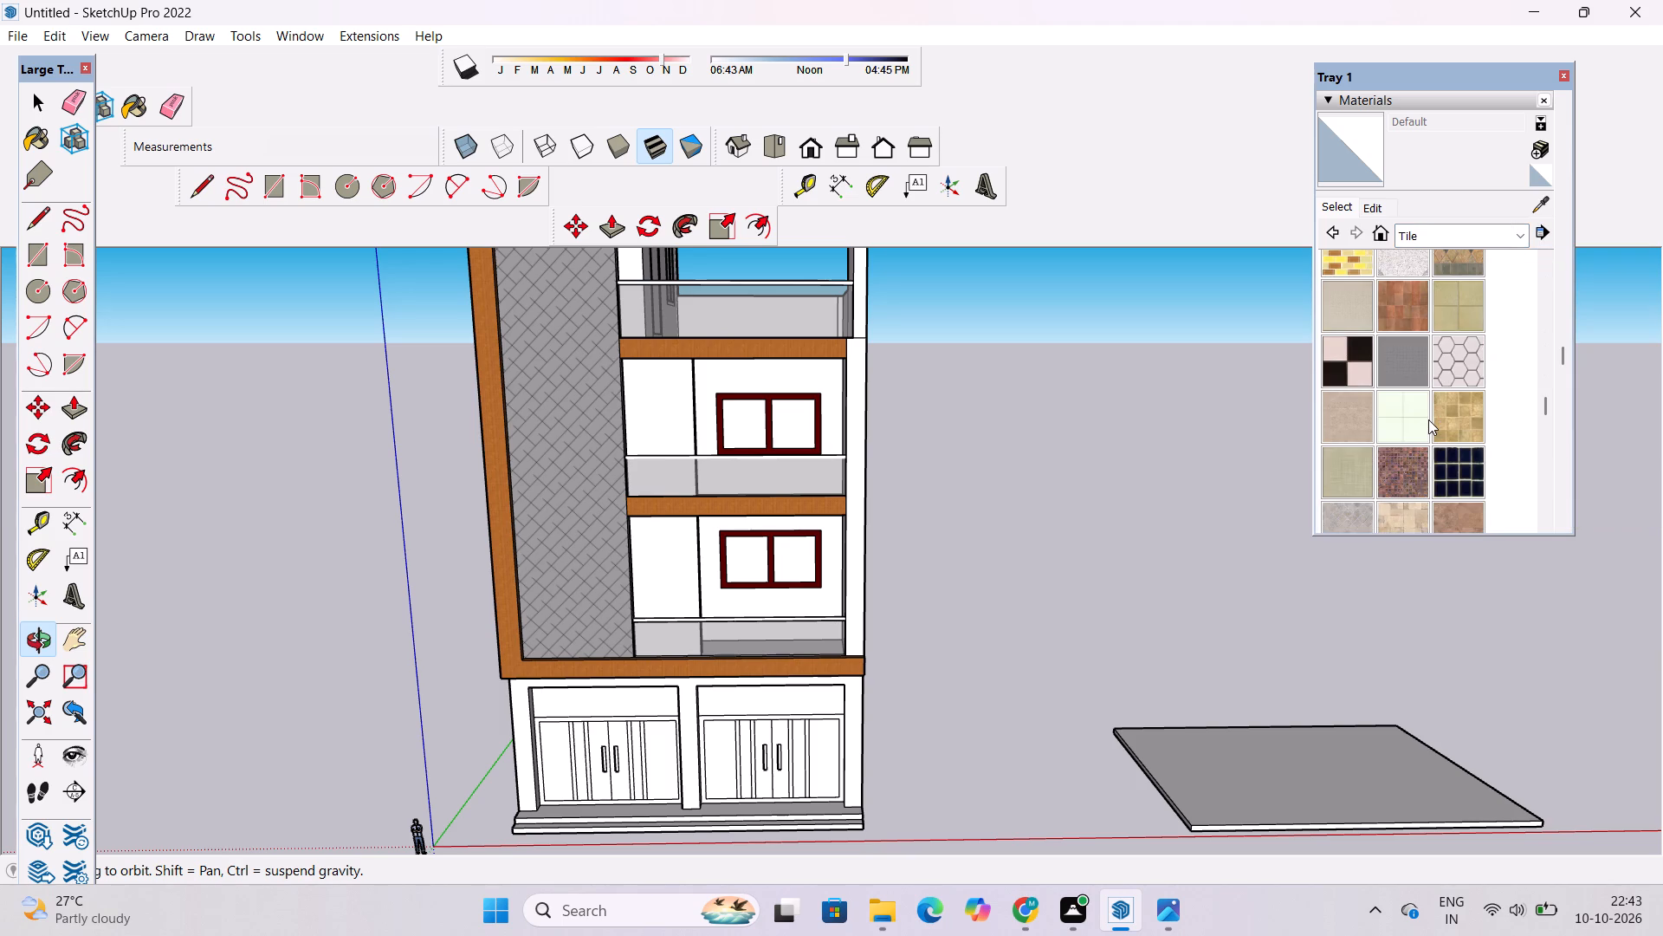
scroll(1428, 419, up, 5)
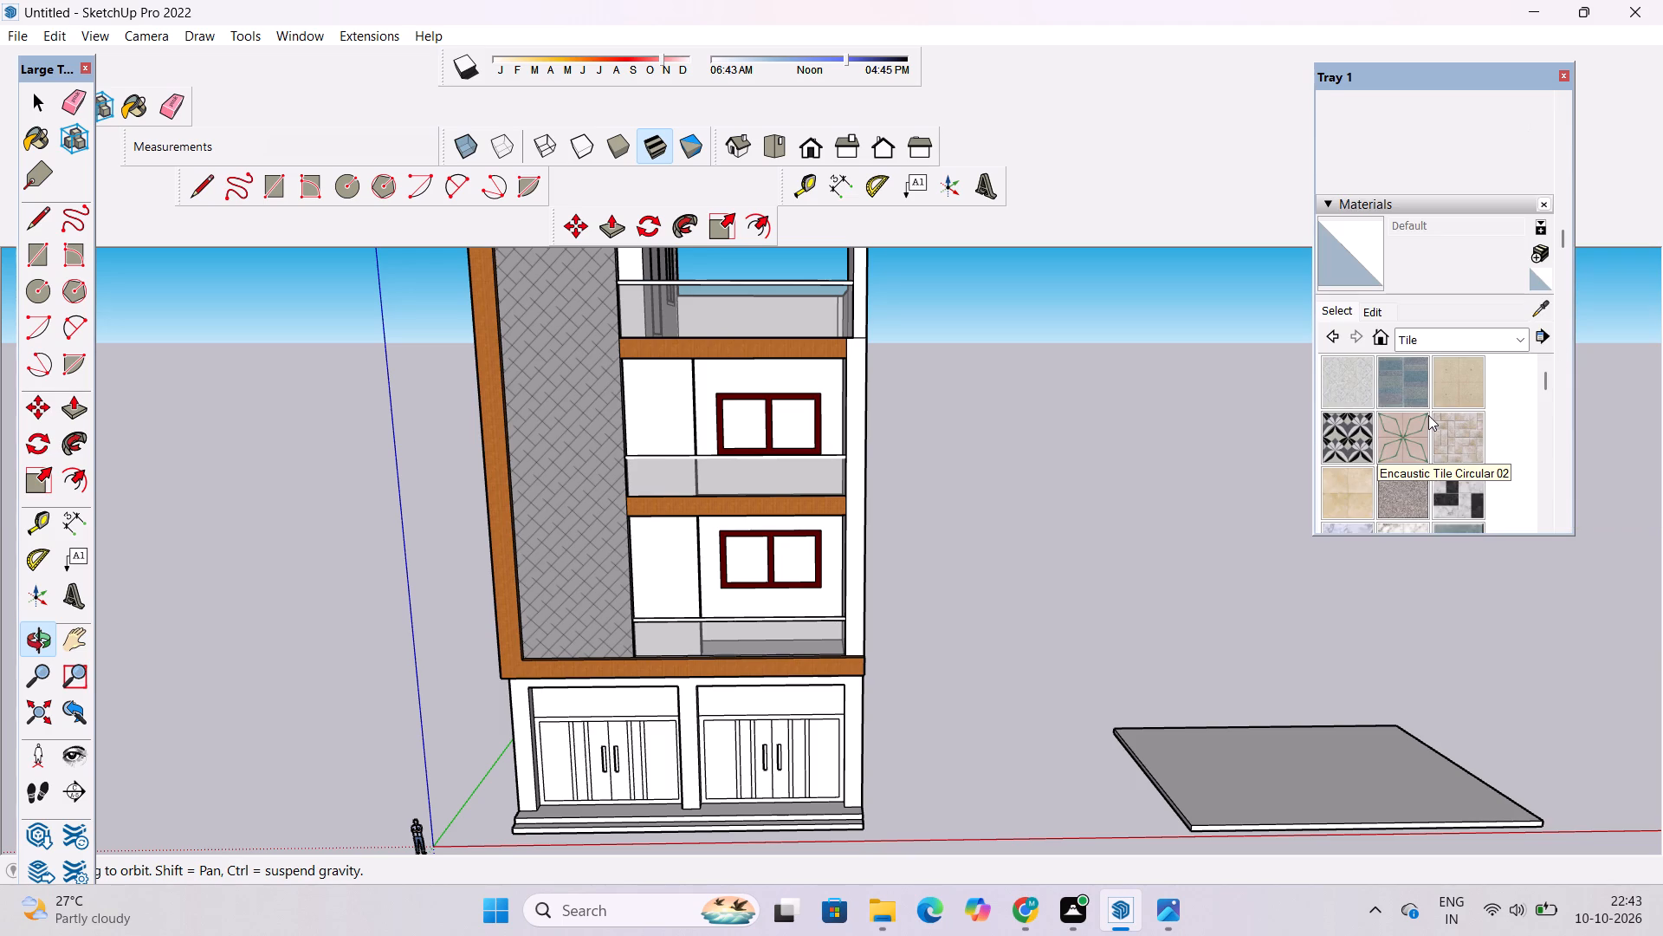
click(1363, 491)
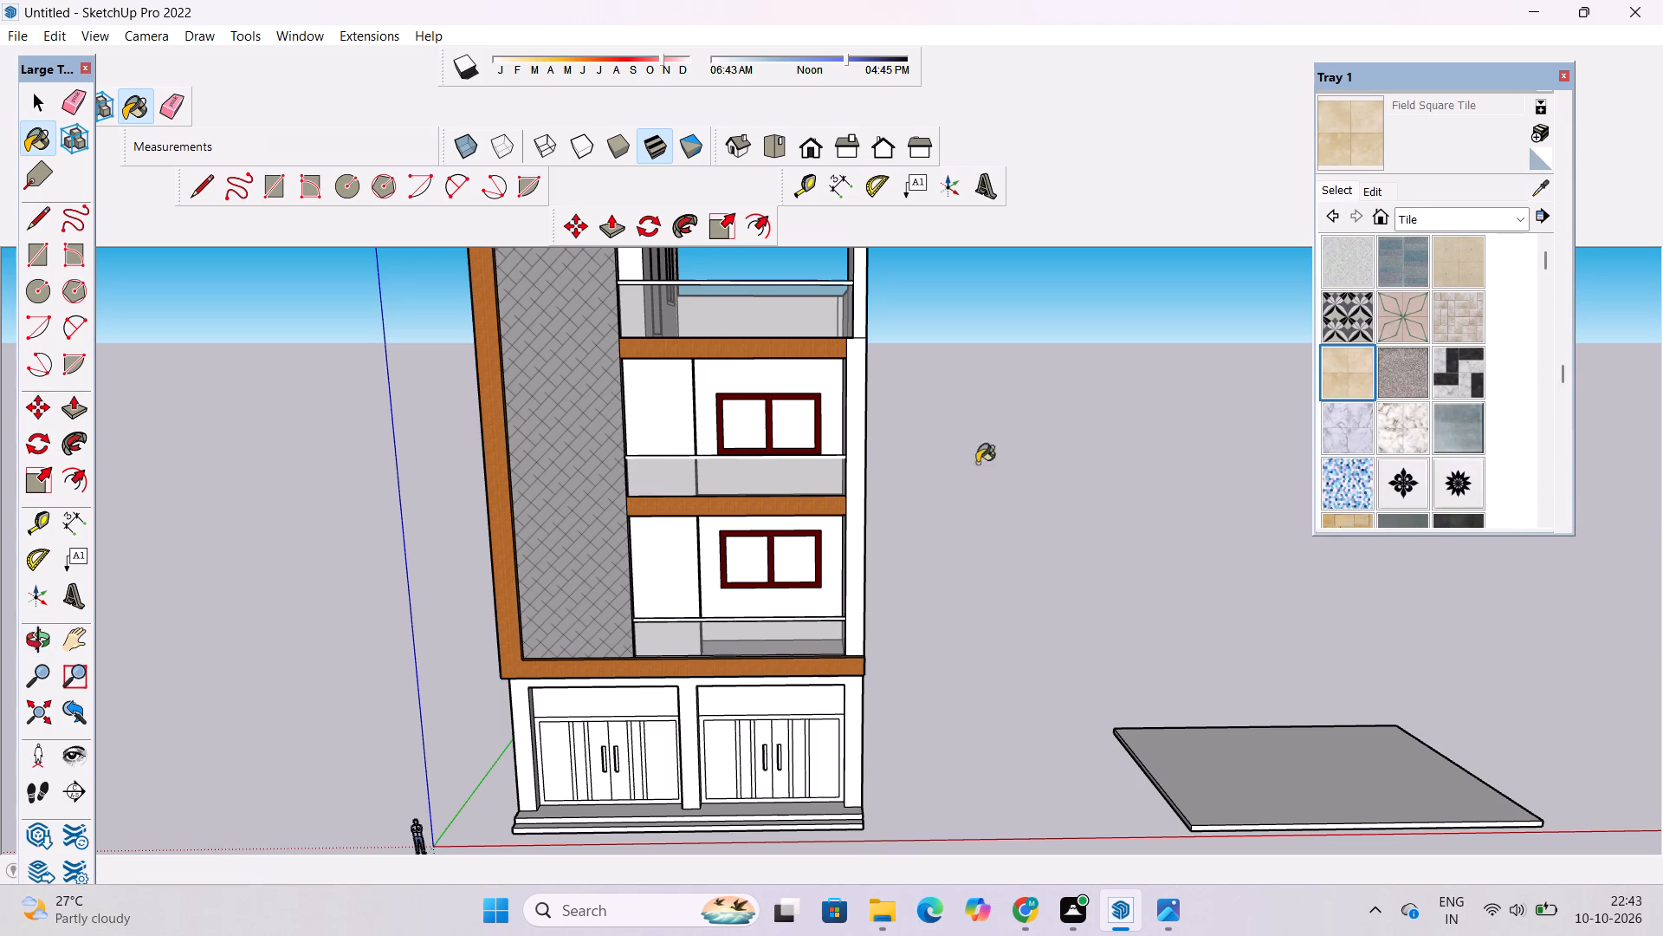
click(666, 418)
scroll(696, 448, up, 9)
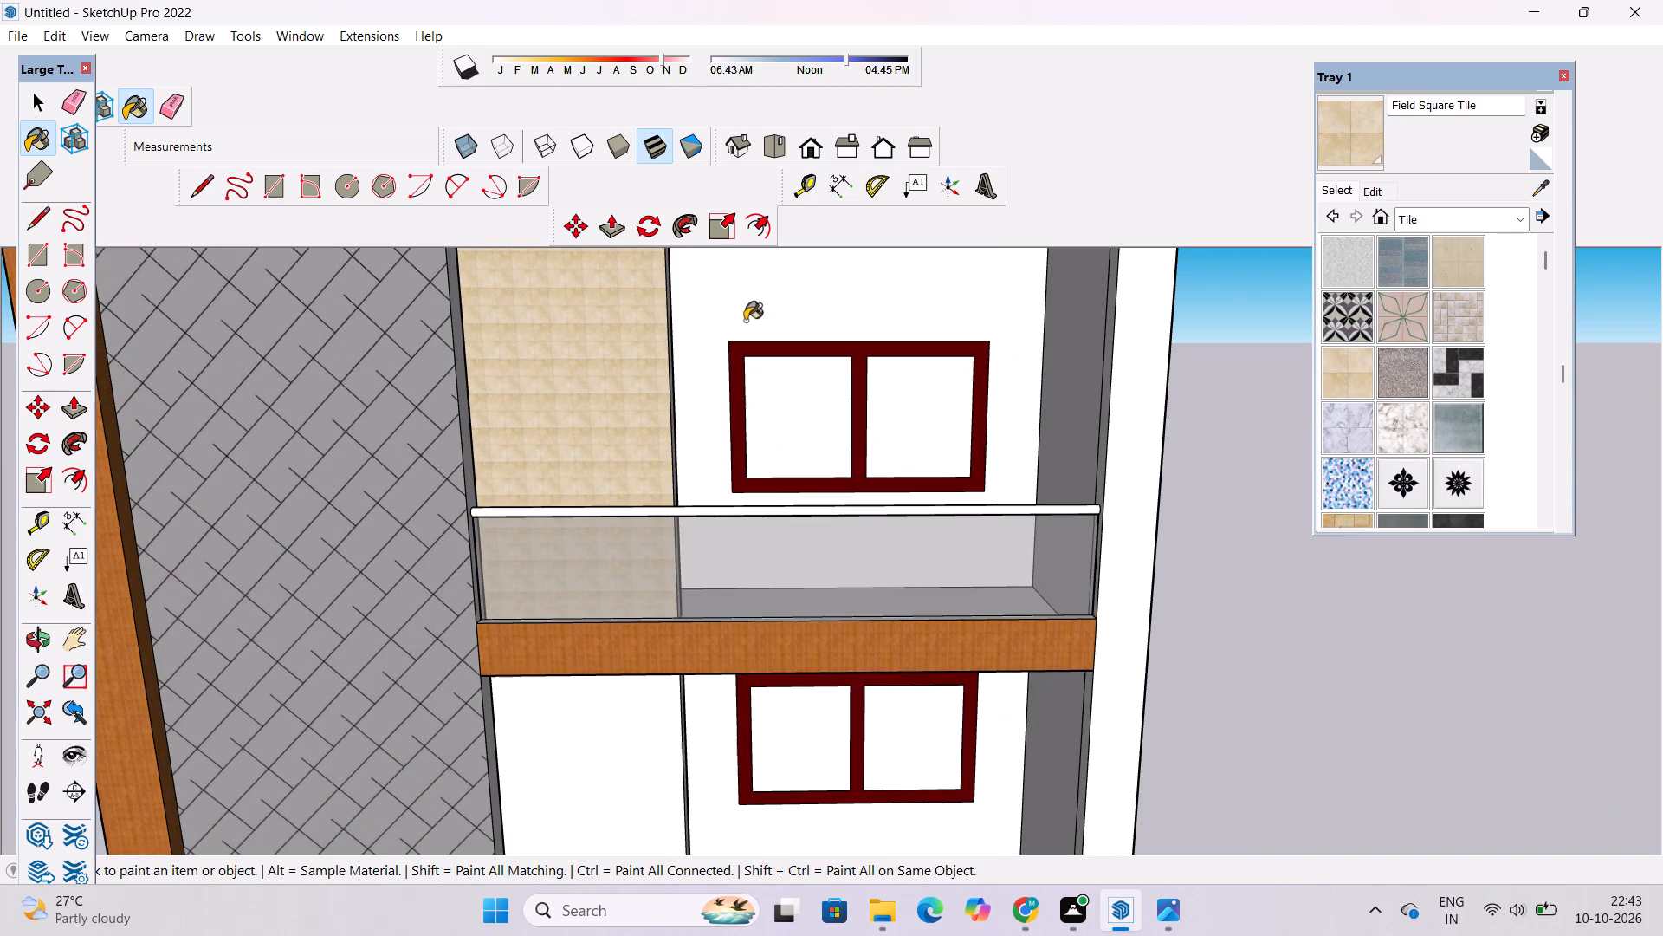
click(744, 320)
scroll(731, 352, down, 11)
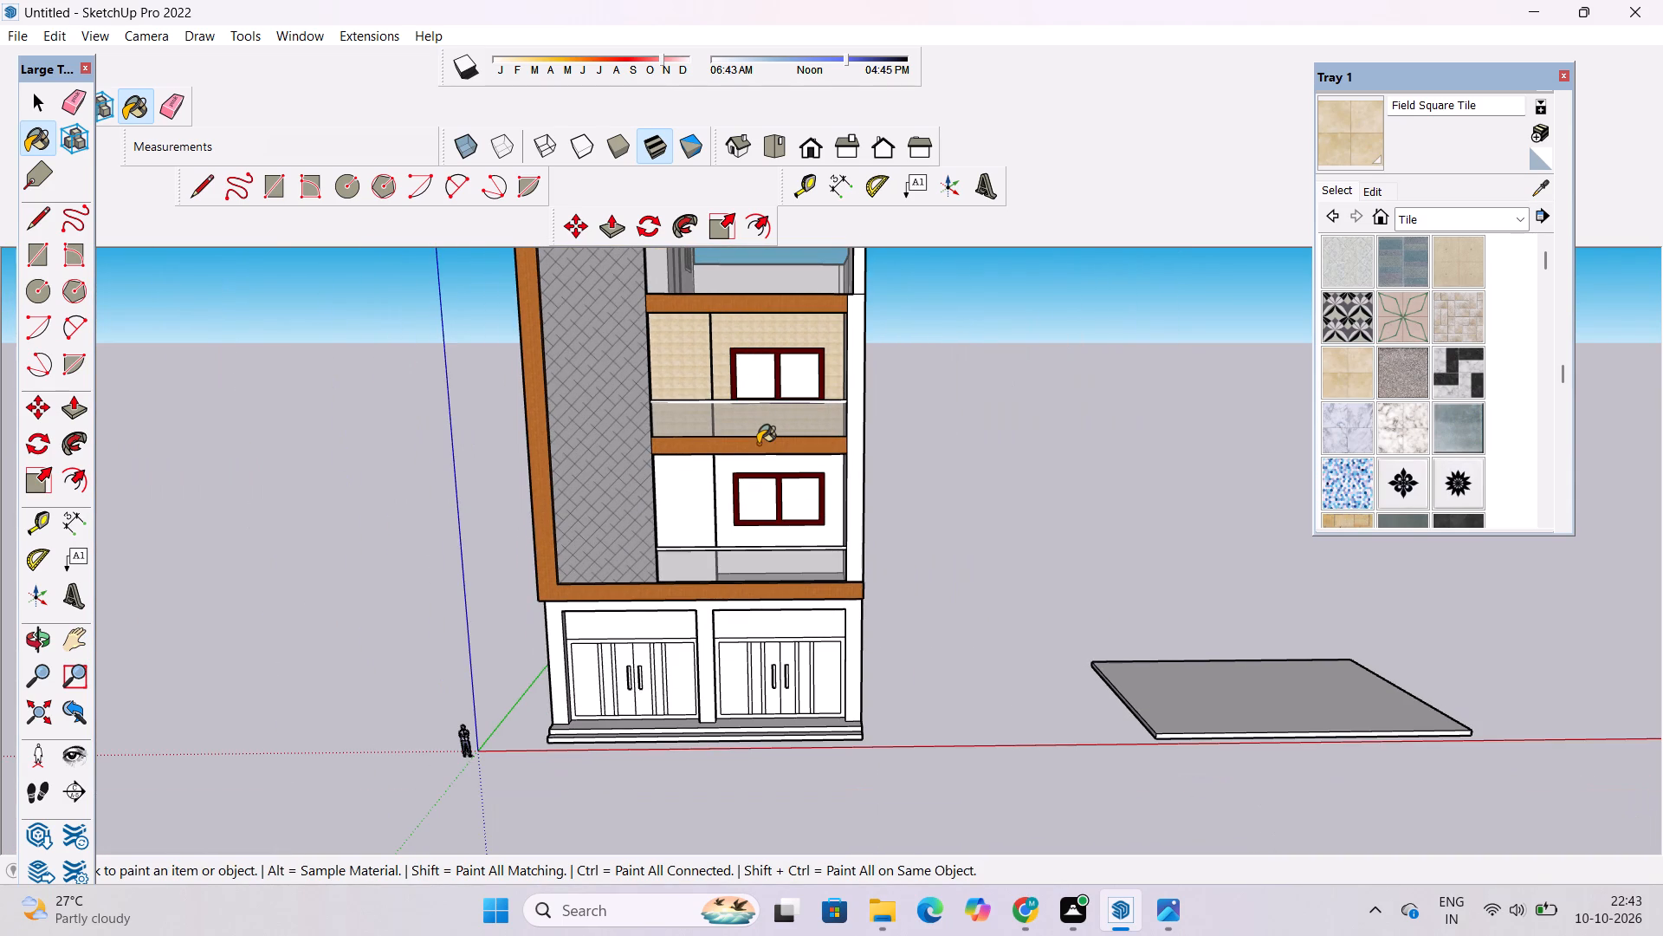
Paint both wall sections of the upper window's balcony with Tile Veriegated Stone from the Tile collection.
scroll(1446, 448, down, 2)
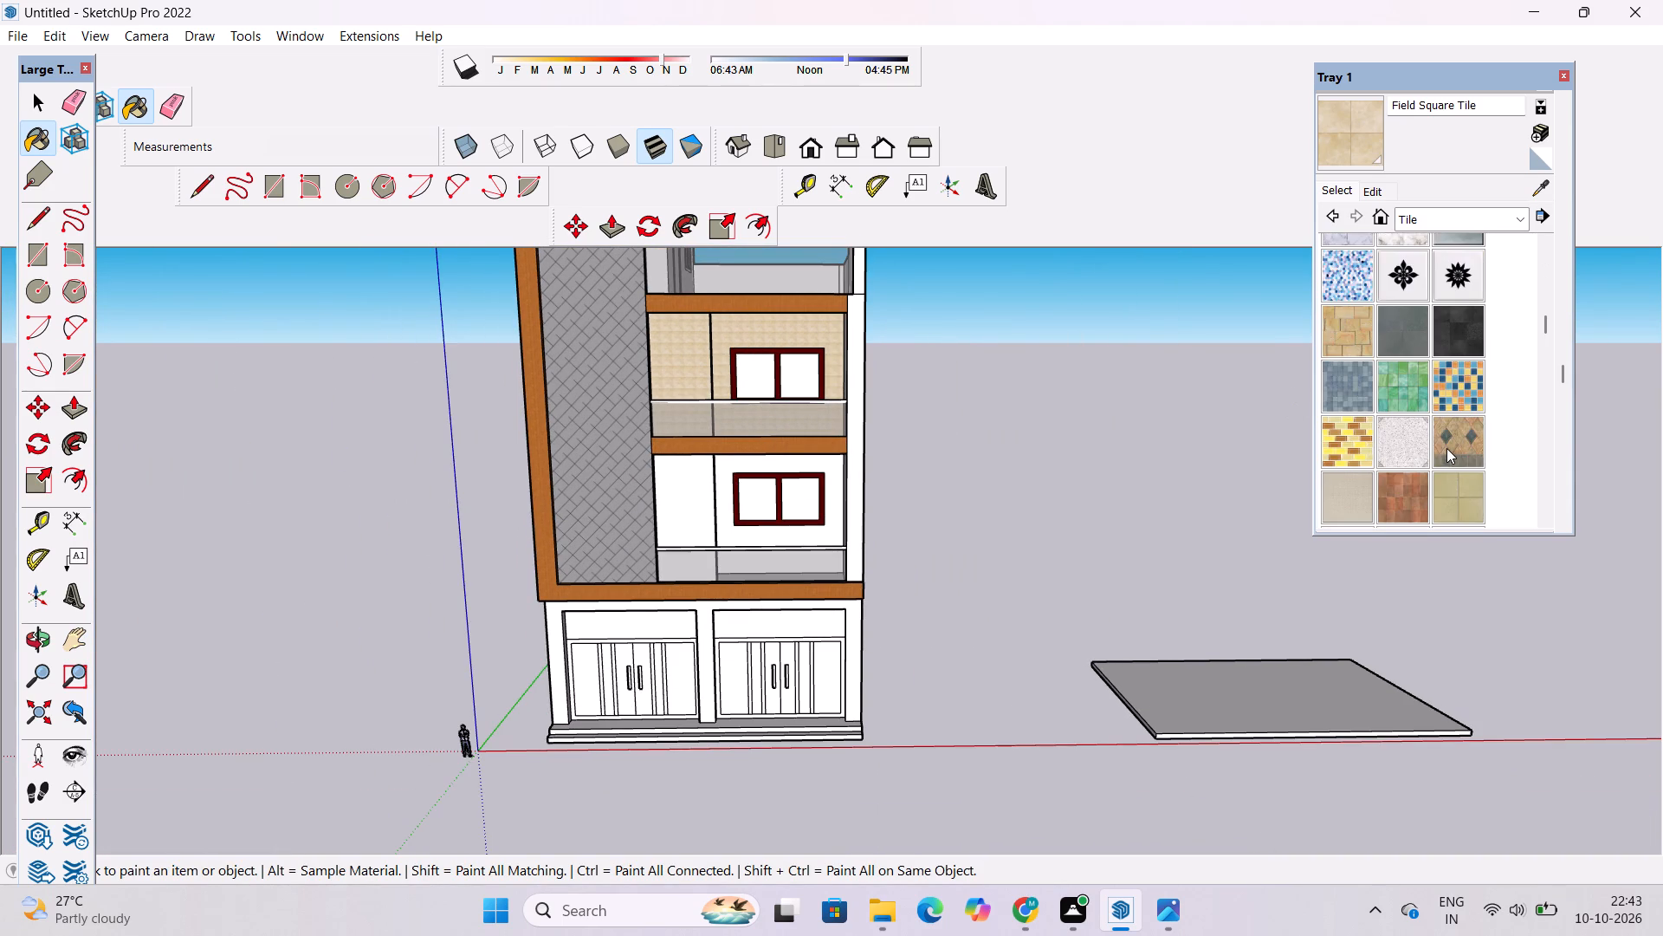
scroll(1446, 448, down, 2)
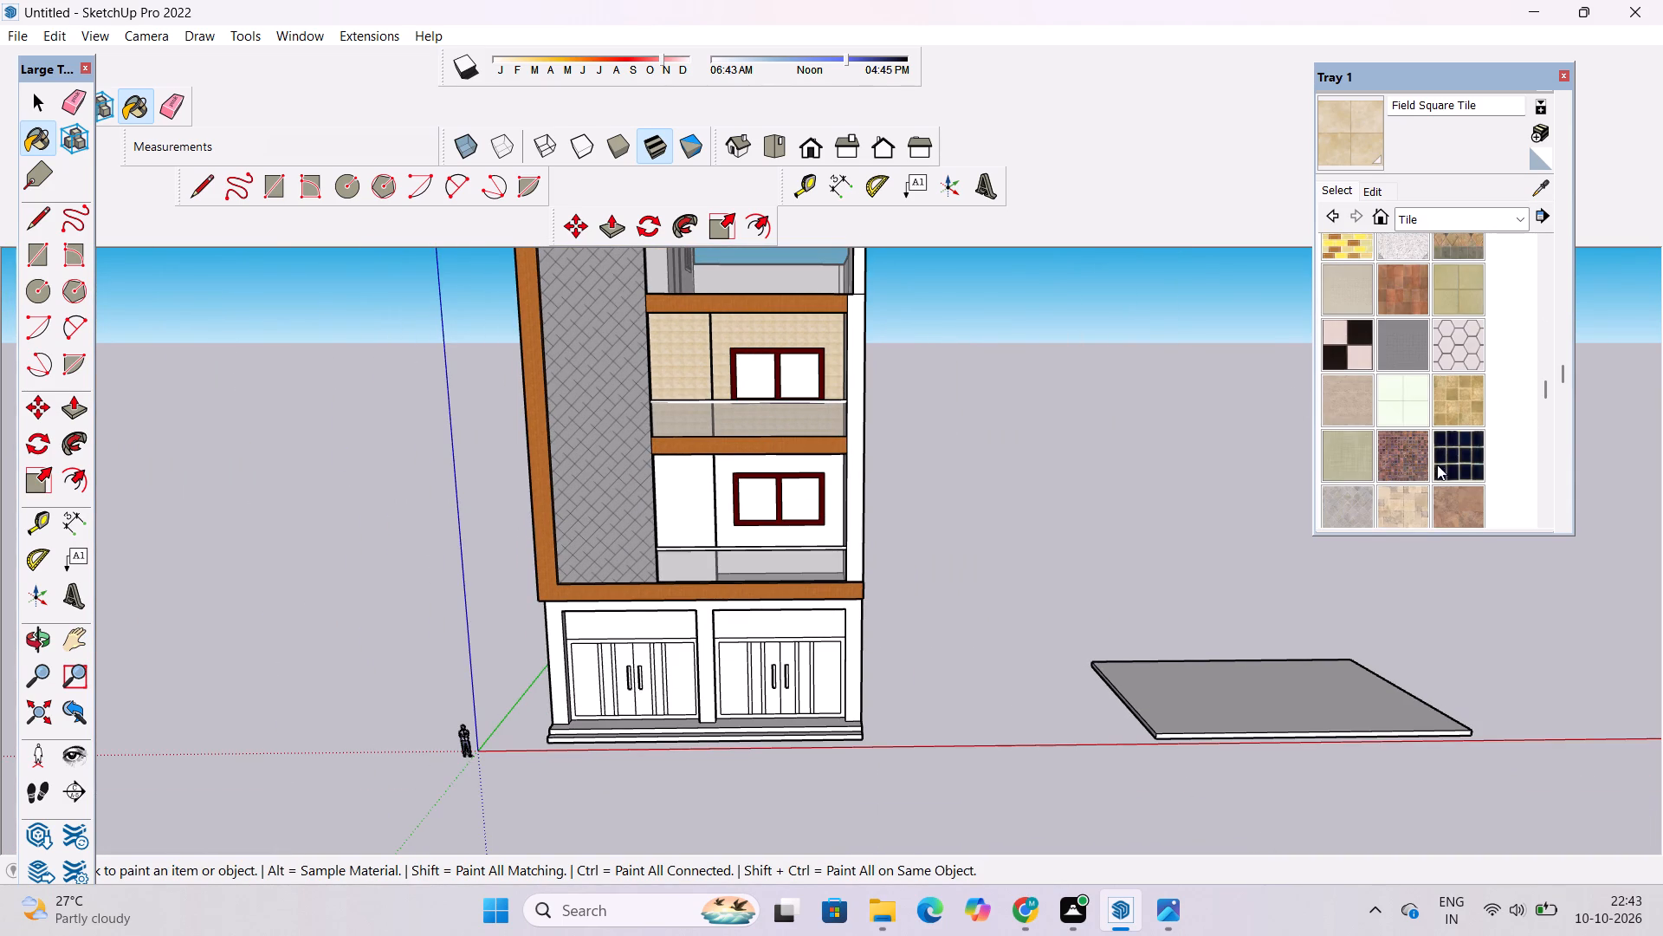
click(1459, 500)
scroll(821, 357, up, 4)
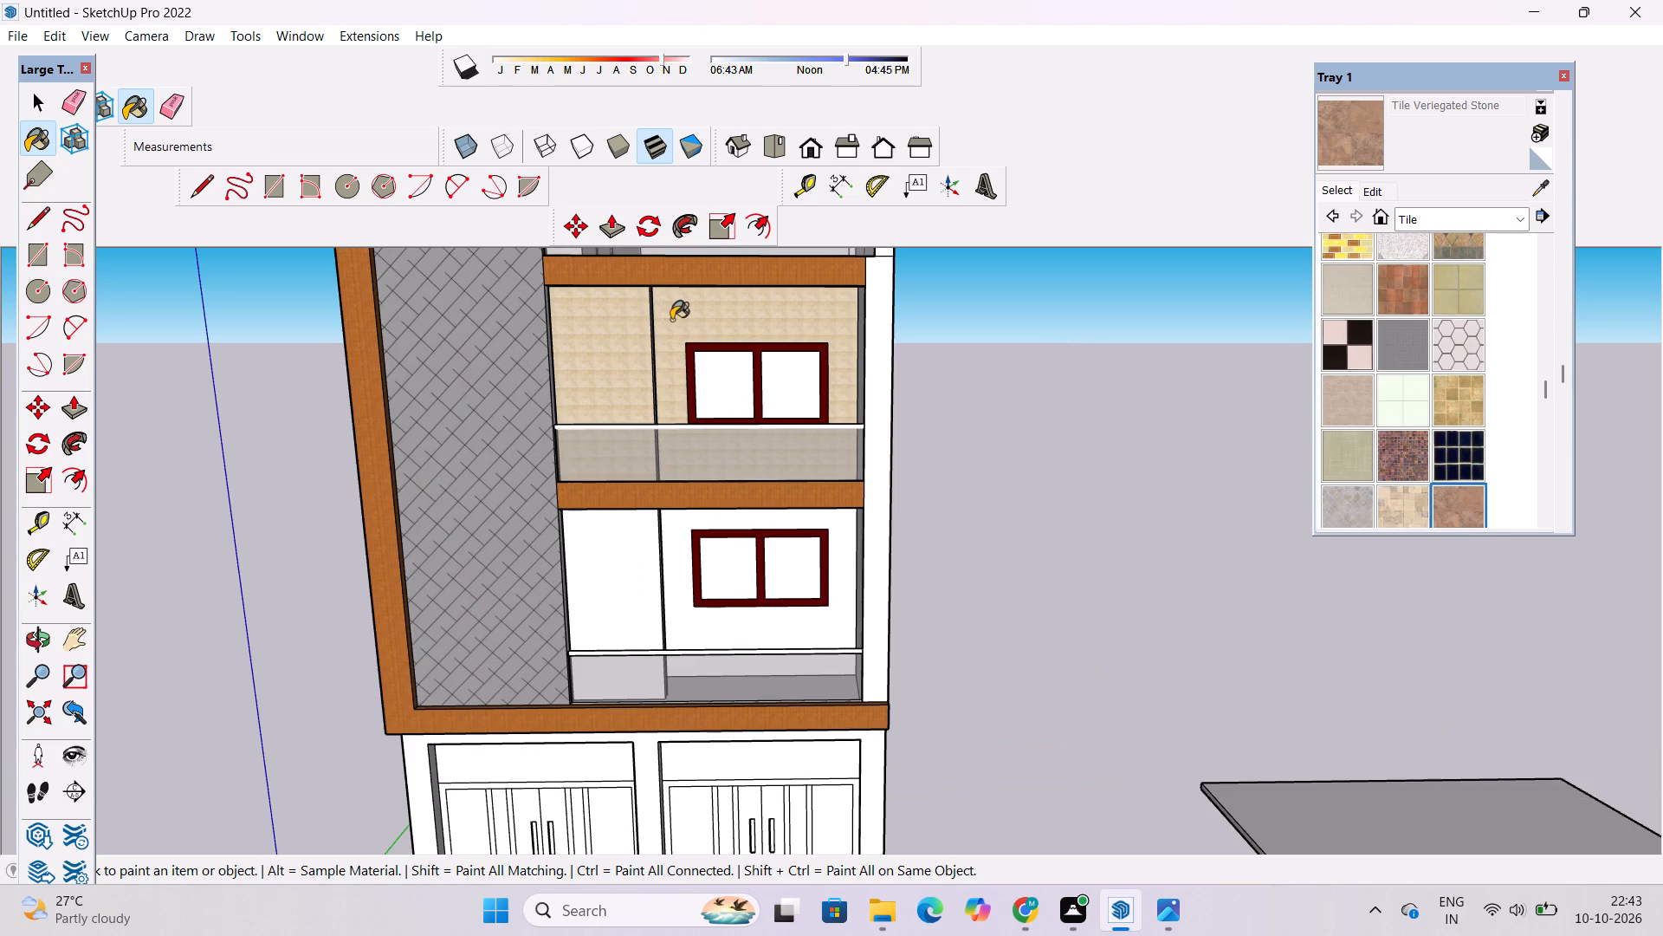
click(671, 320)
click(591, 341)
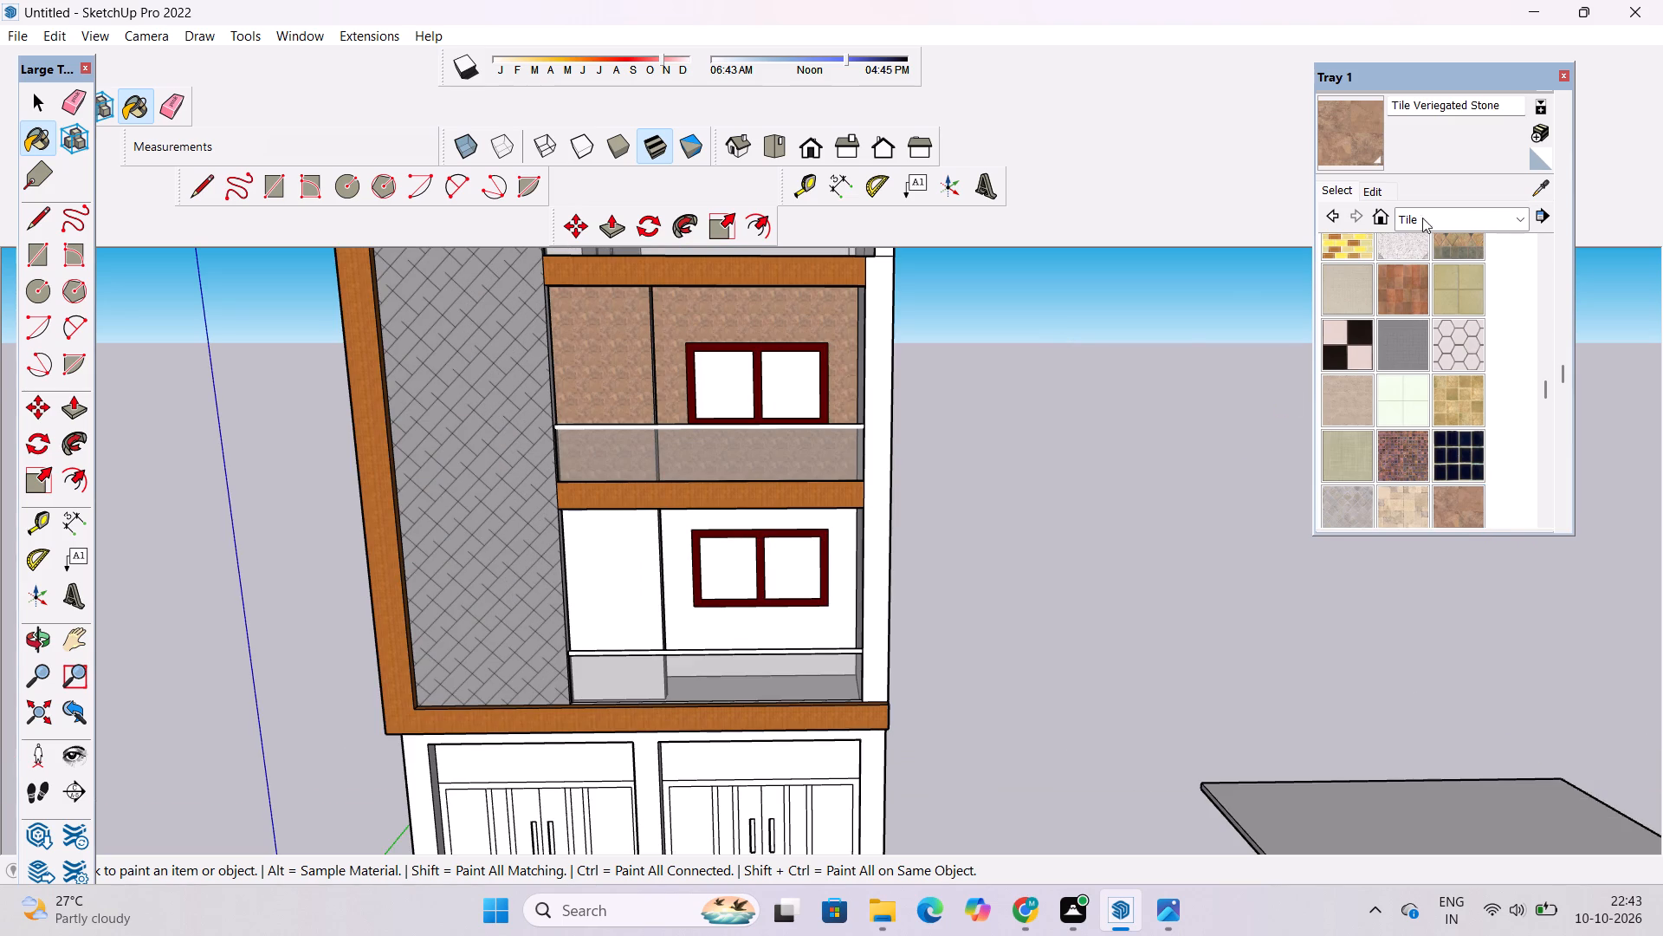
Paint both wall sections of the lowest balcony with Tile Veriegated Stone.
scroll(664, 502, down, 5)
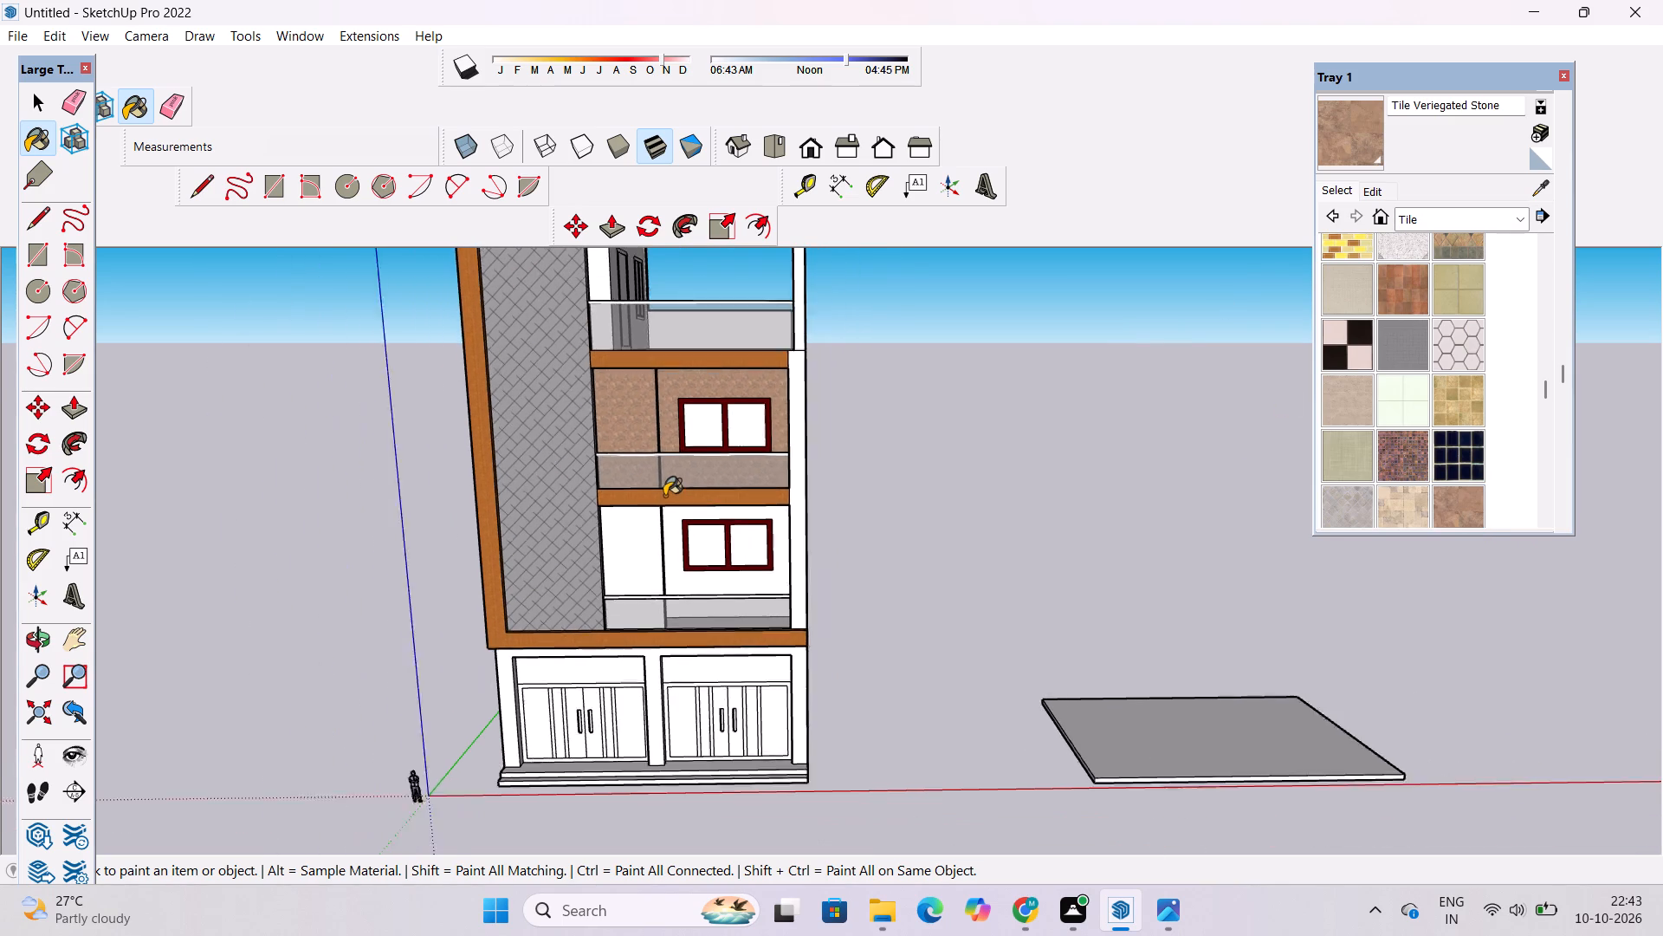
scroll(664, 496, down, 2)
scroll(658, 561, up, 11)
click(628, 523)
click(719, 405)
scroll(683, 560, down, 7)
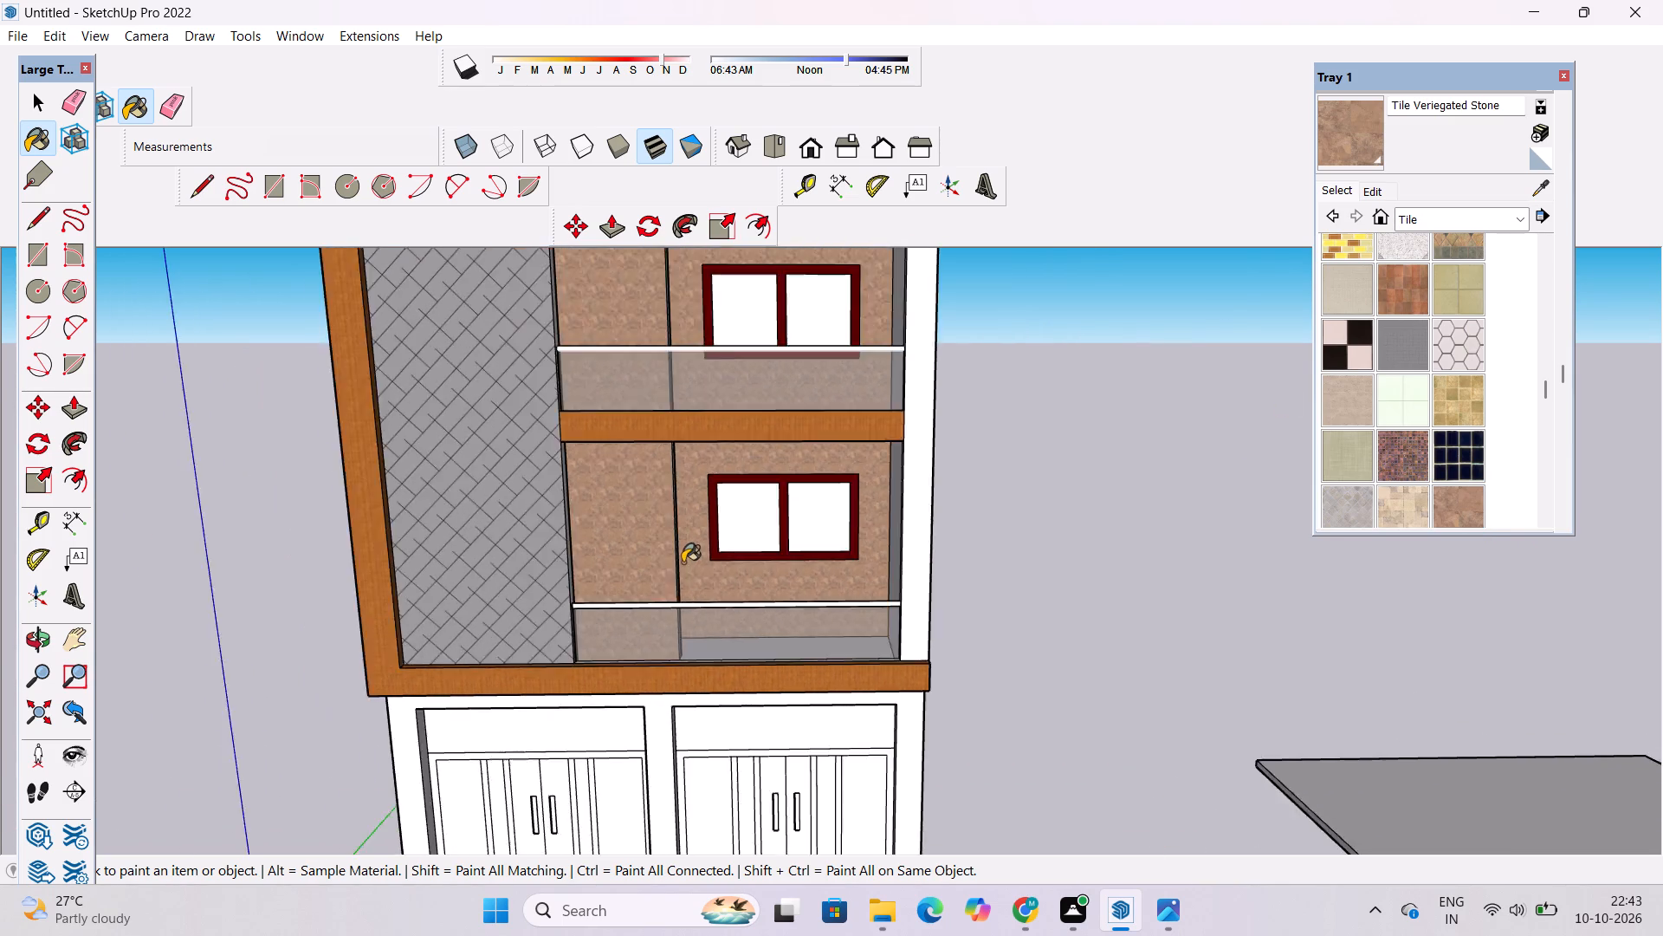
Paint the white return faces and side wall edges of the upper window's balcony with Tile Veriegated Stone.
scroll(683, 562, down, 4)
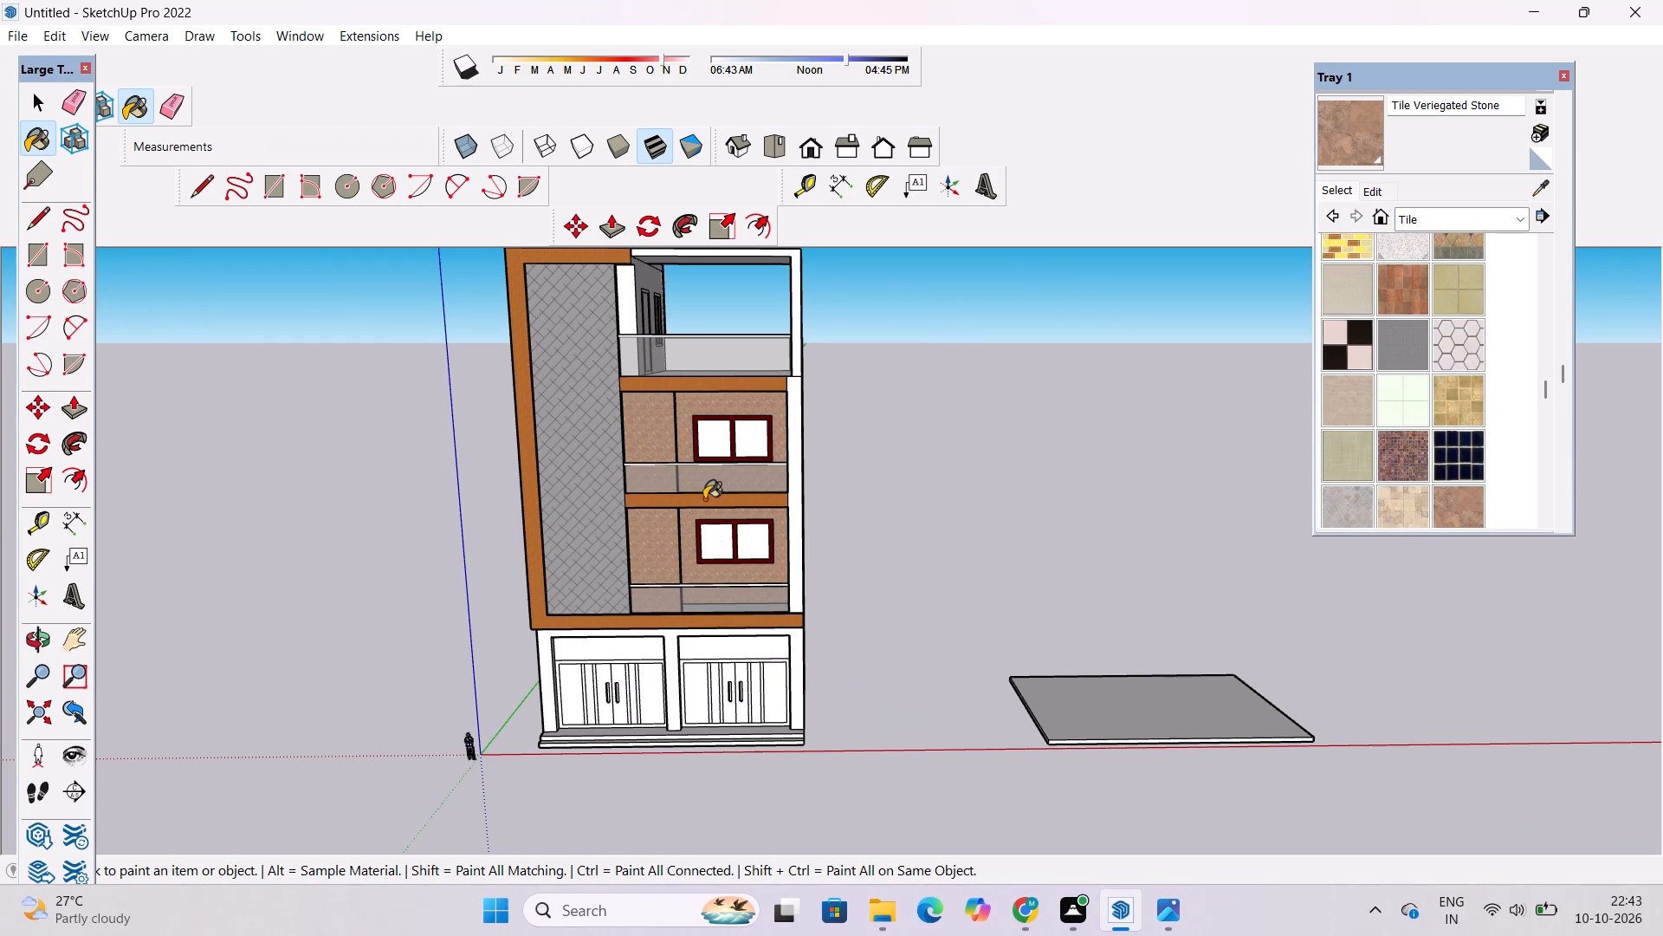
key(o)
drag(750, 502, 440, 542)
scroll(763, 439, up, 11)
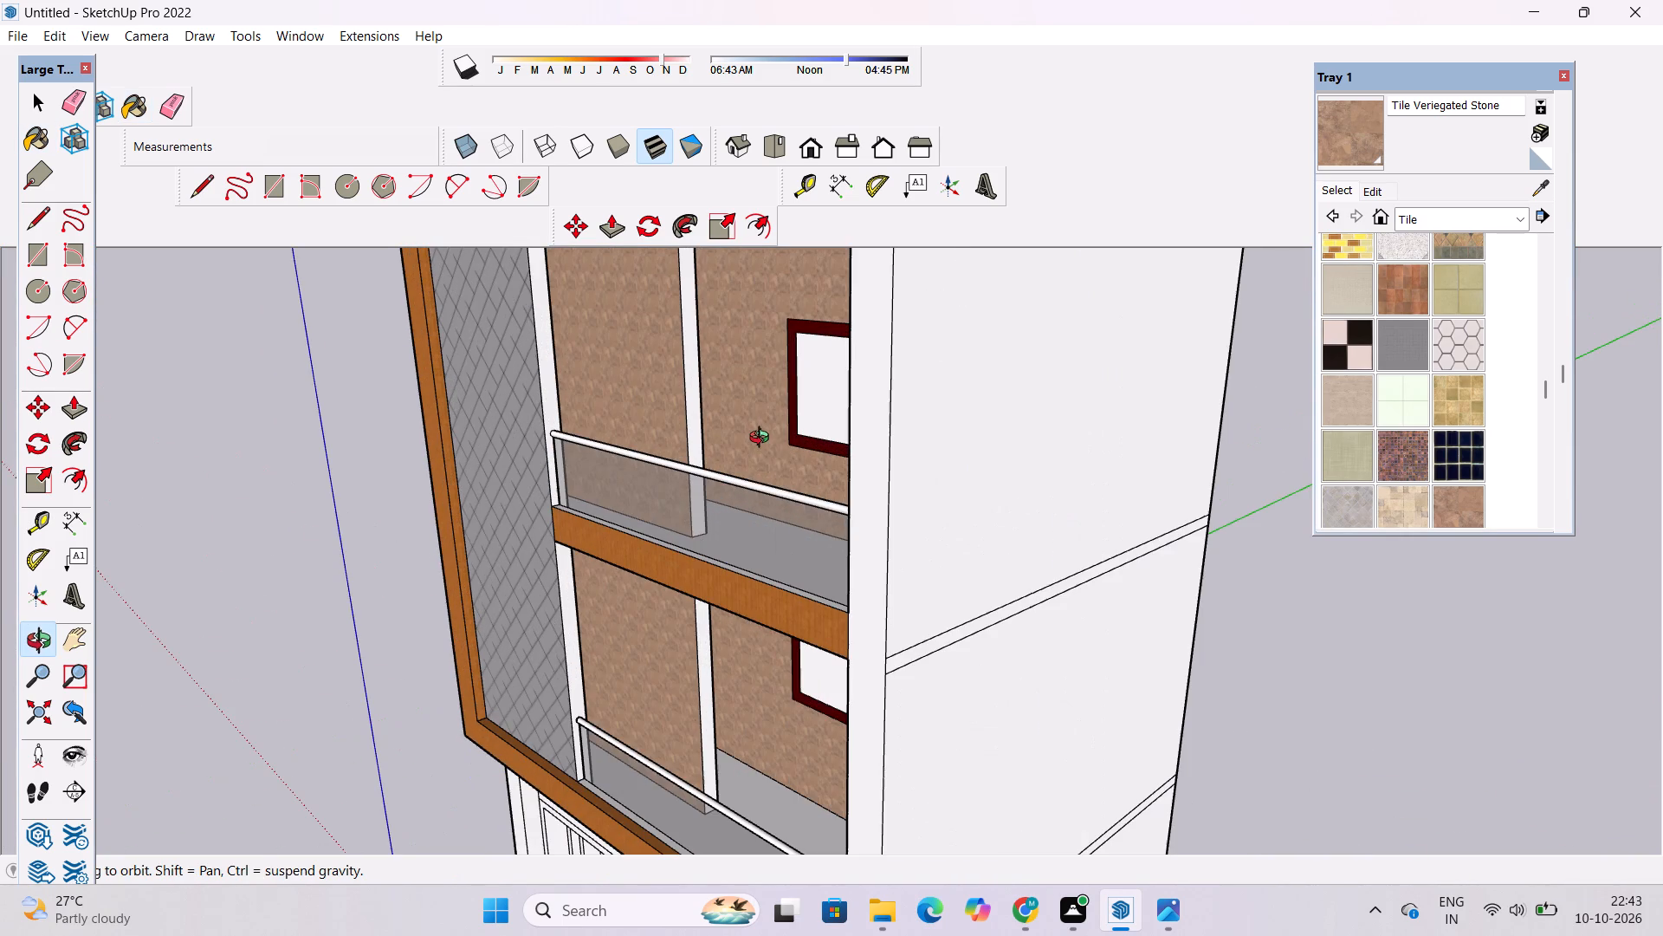
shift+drag(767, 441, 798, 504)
click(1367, 133)
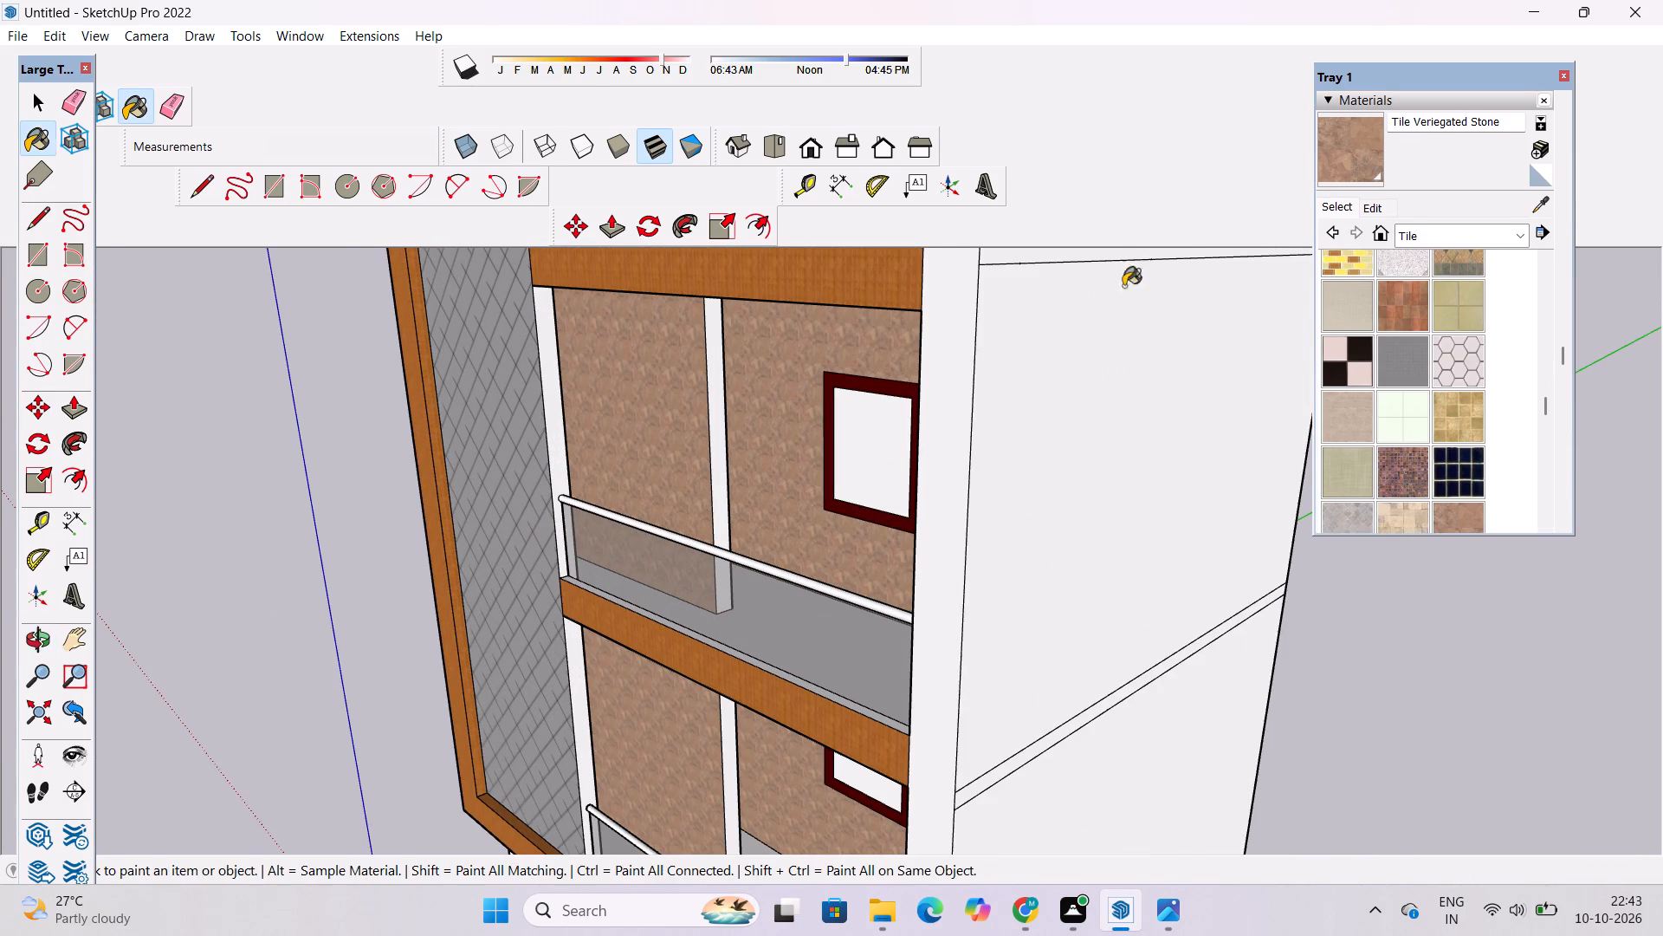
scroll(790, 440, up, 10)
click(573, 415)
click(157, 448)
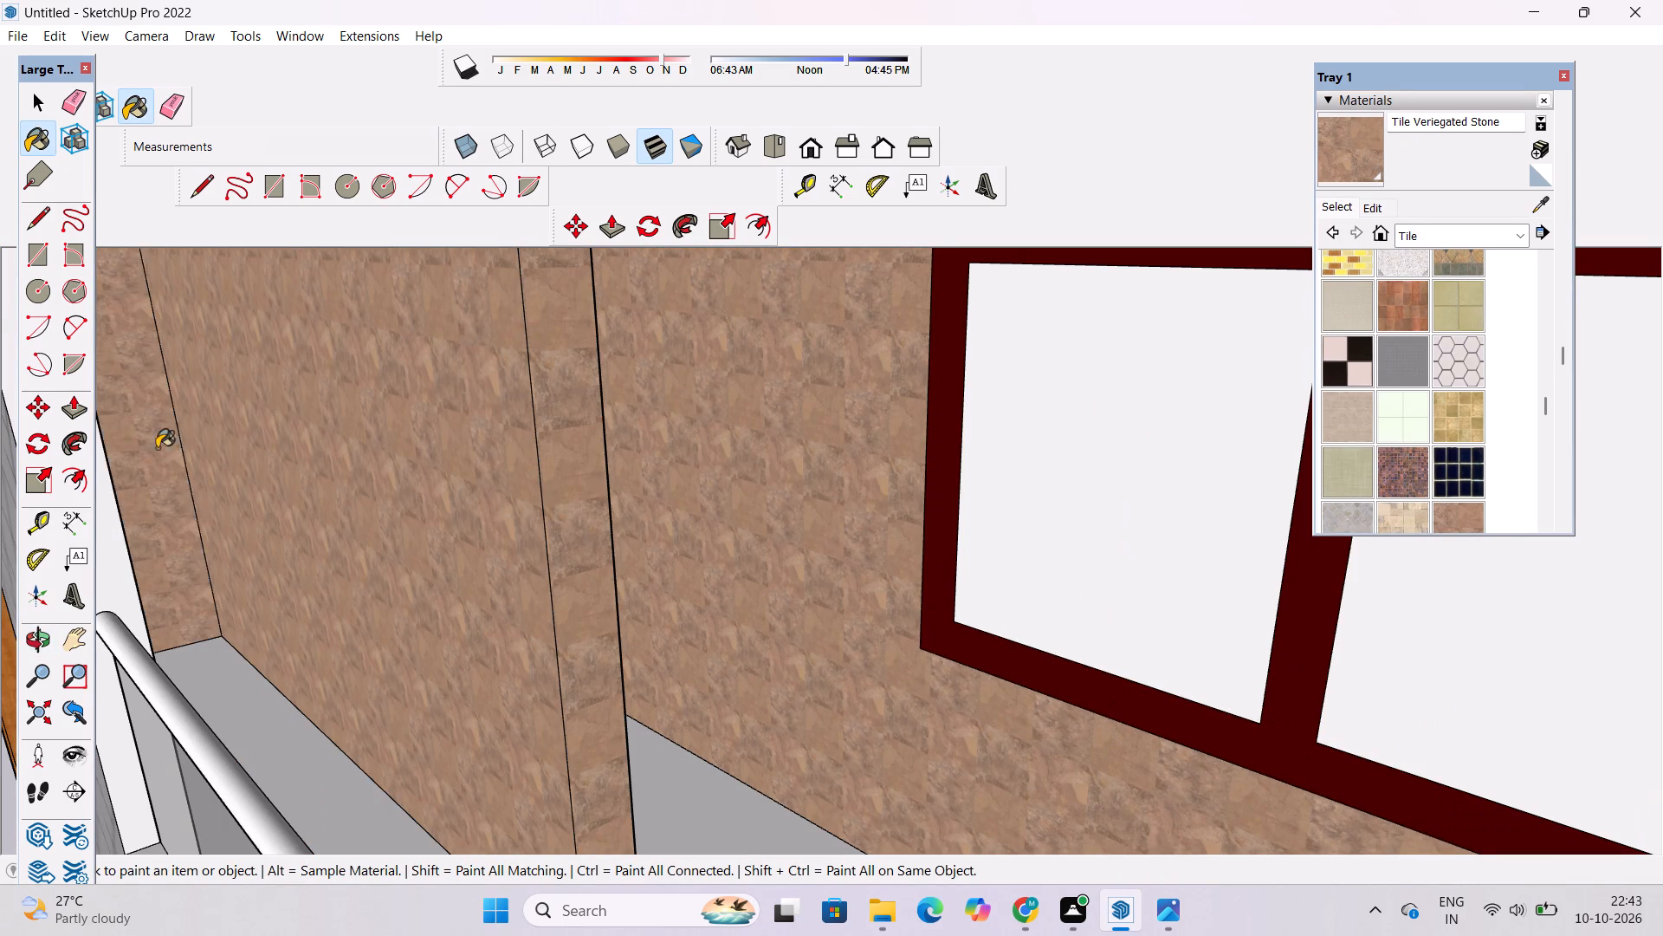
scroll(883, 480, up, 10)
click(144, 552)
scroll(896, 452, down, 2)
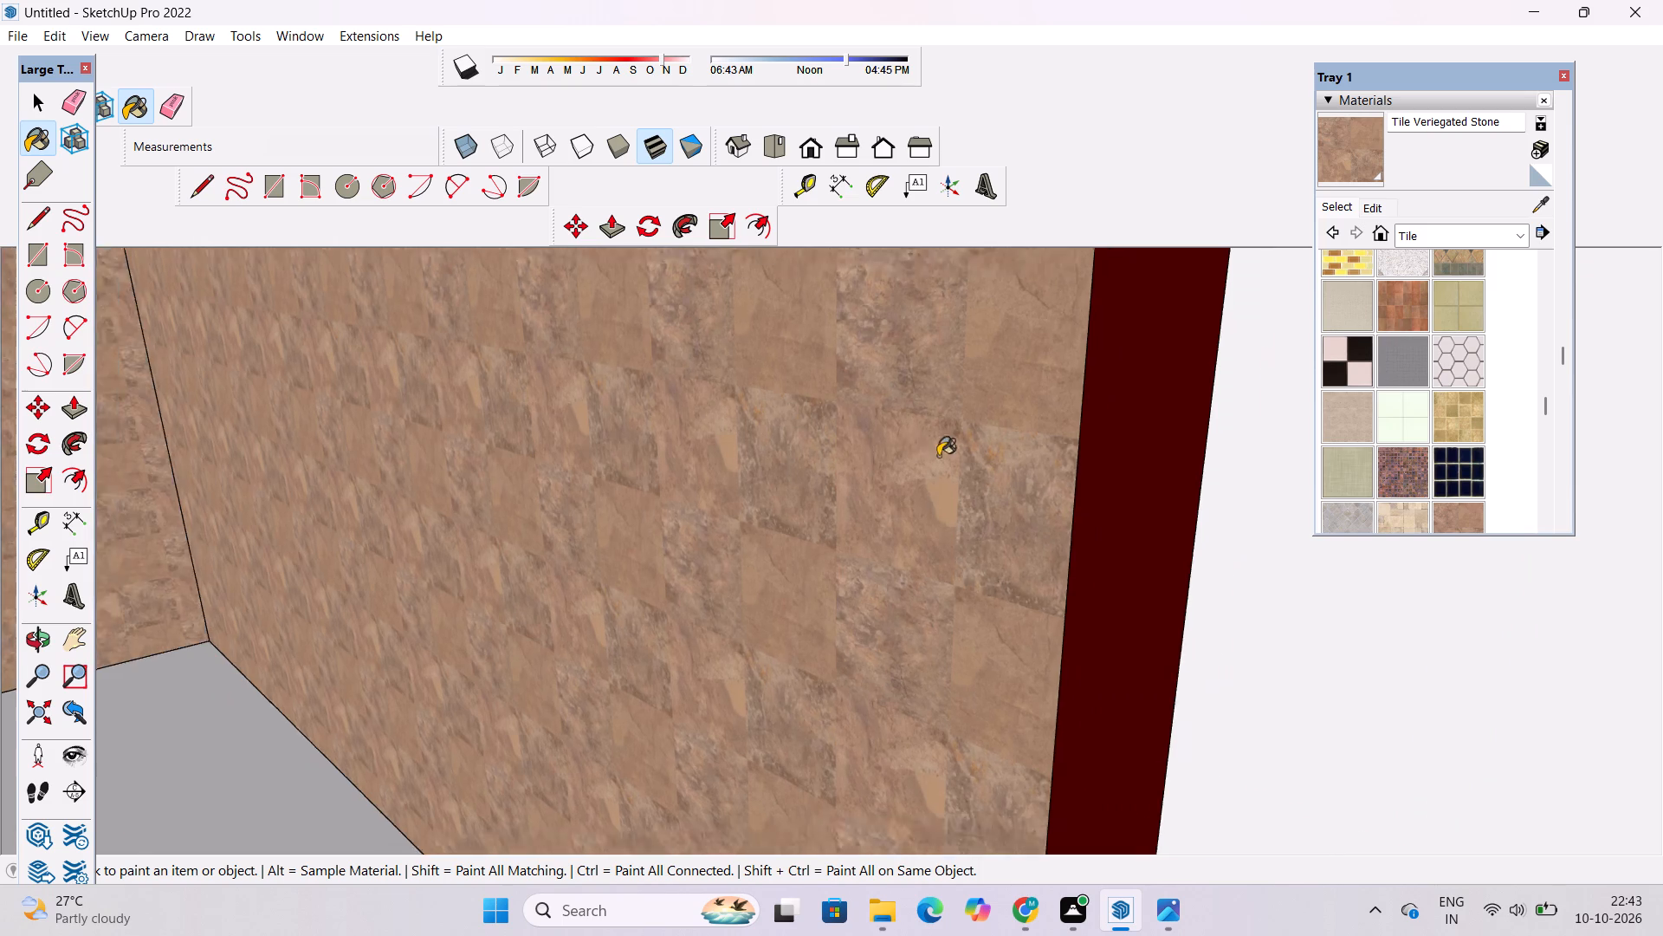
scroll(938, 456, down, 19)
scroll(772, 491, up, 5)
click(564, 458)
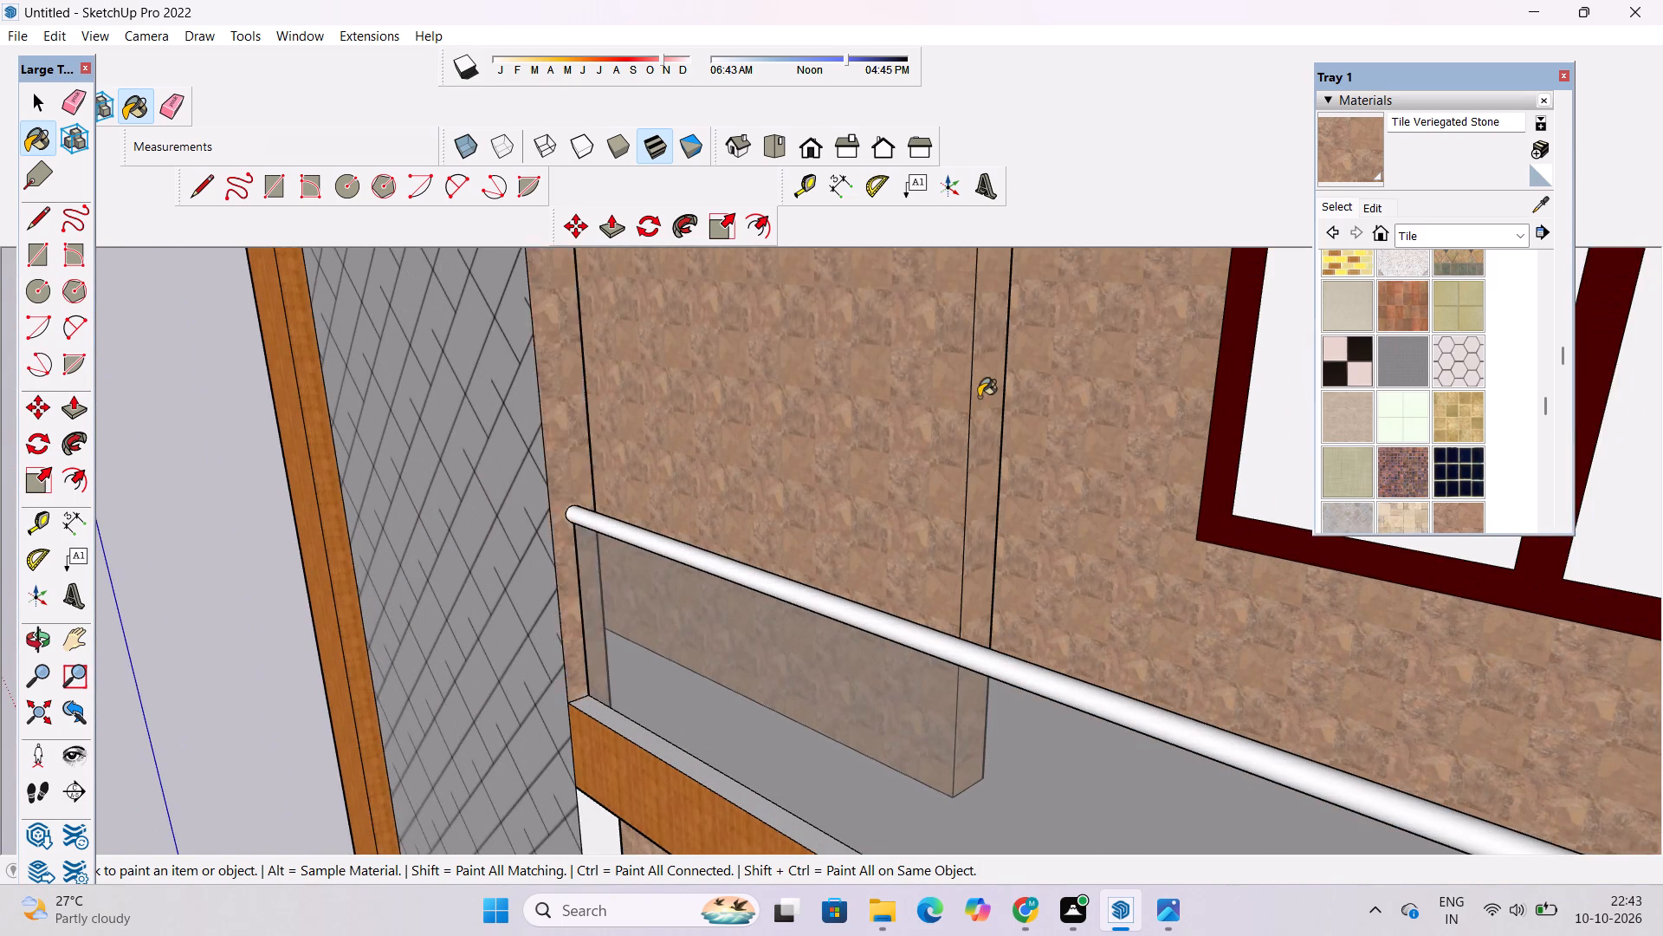
Paint the white return faces and side wall edge of the lowest balcony with Tile Veriegated Stone.
scroll(979, 397, down, 10)
scroll(916, 661, up, 5)
click(734, 653)
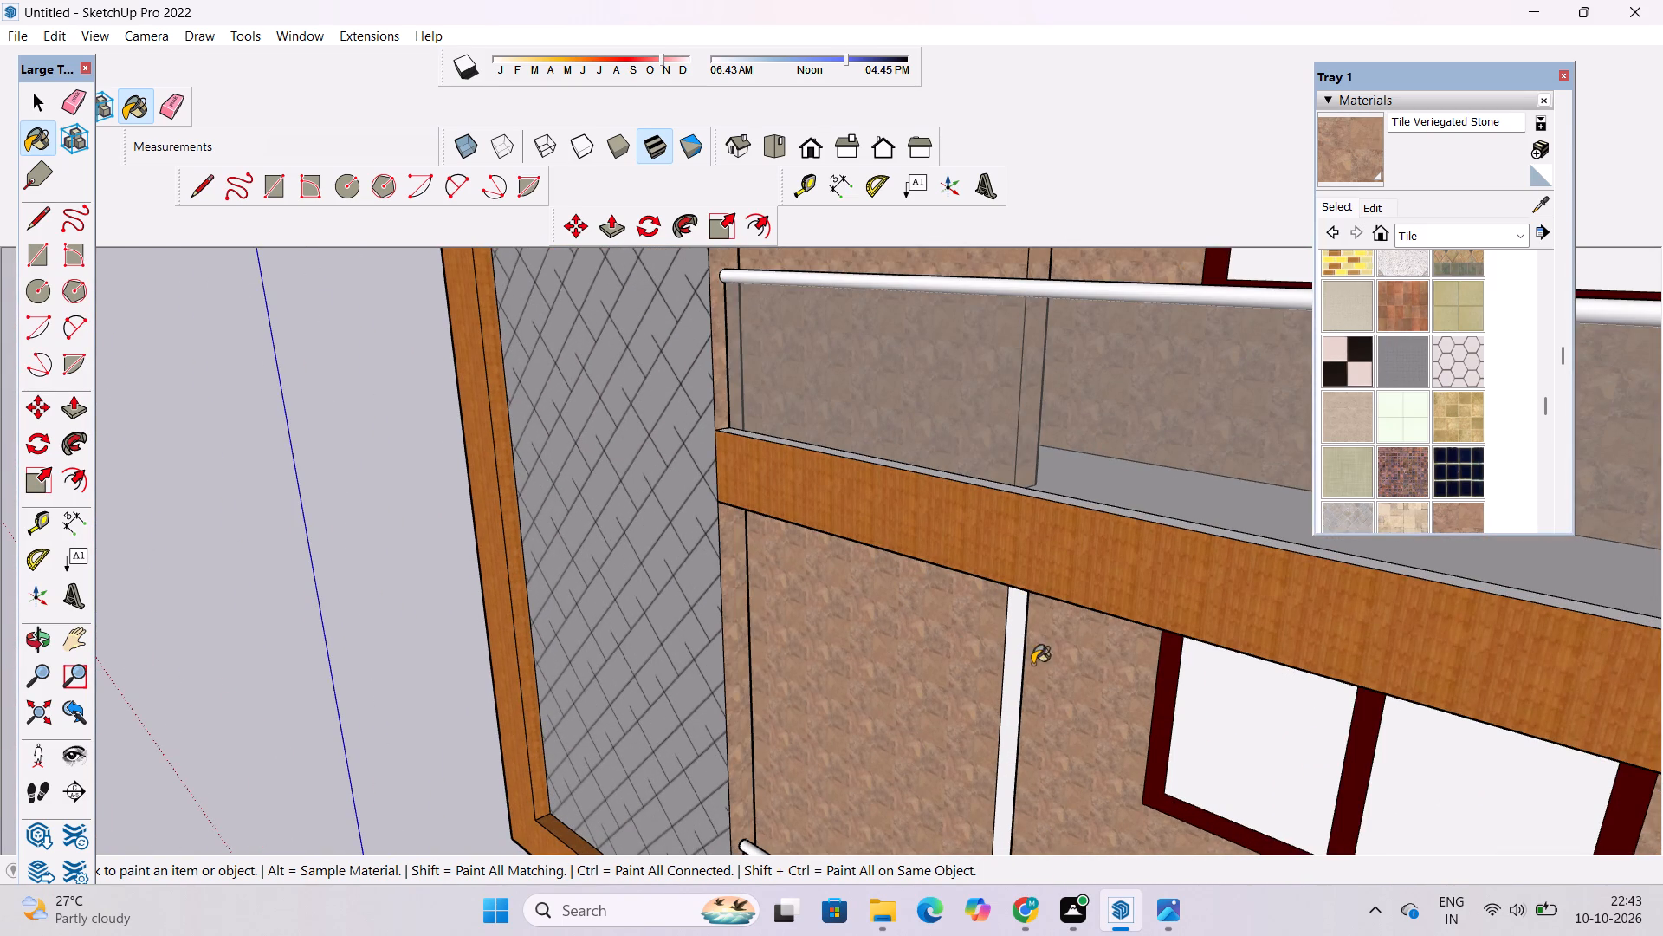
click(1018, 666)
scroll(964, 663, up, 13)
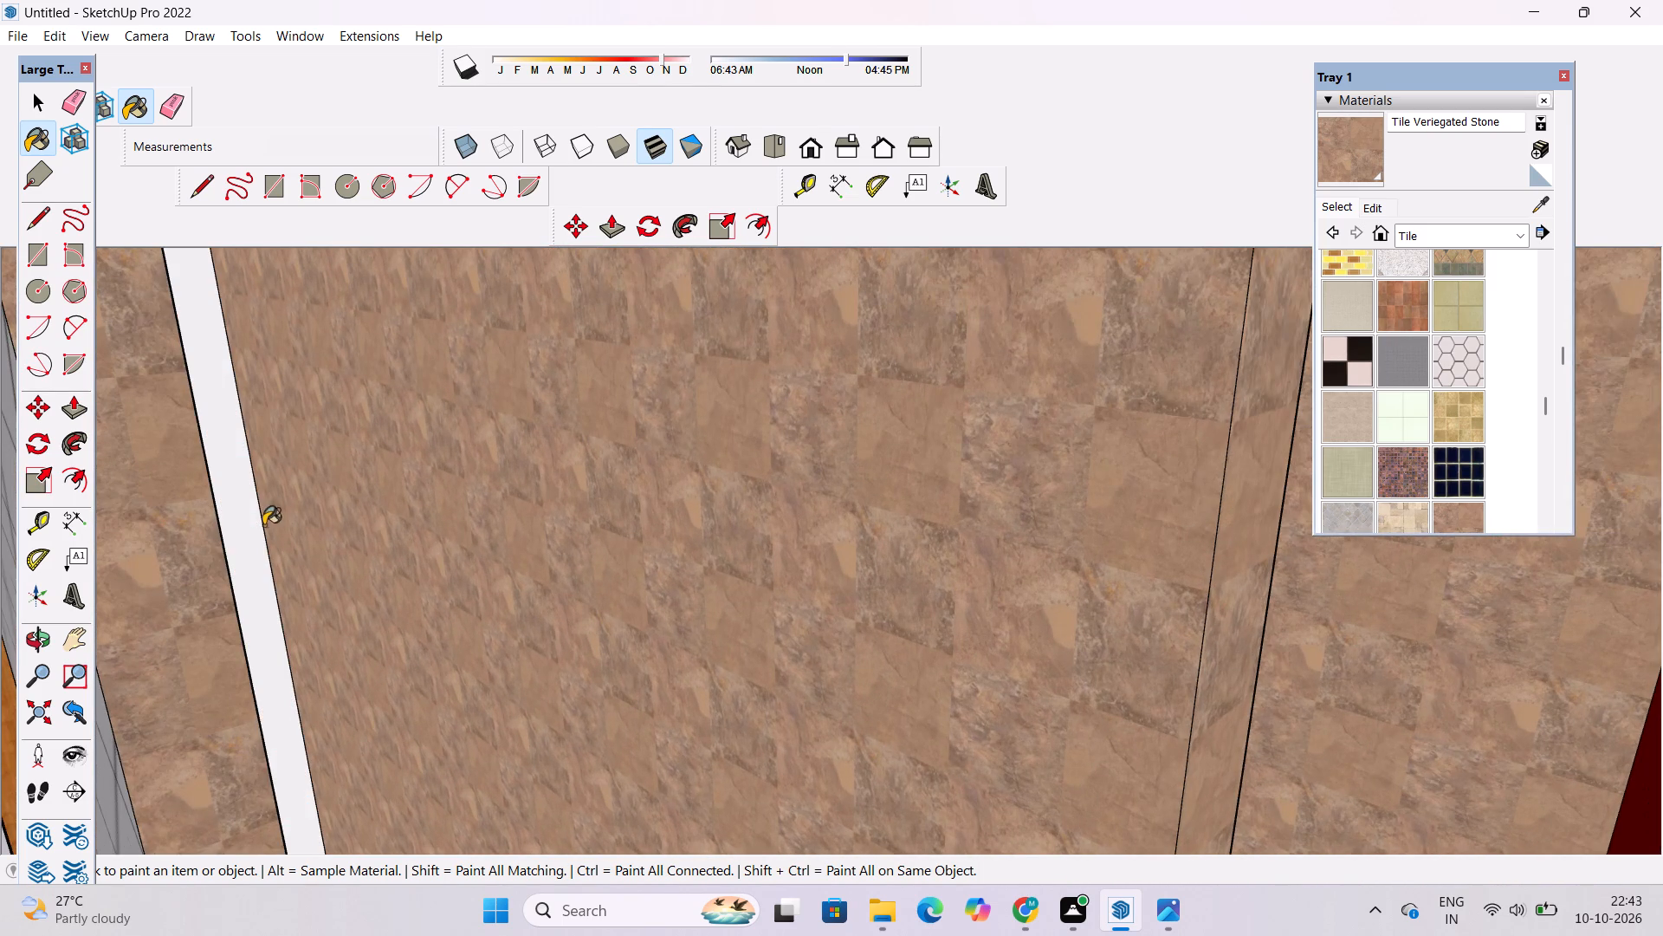
click(249, 523)
scroll(937, 549, down, 12)
Paint the remaining unpainted side and return faces inside the window balconies with Tile Veriegated Stone.
key(o)
drag(1143, 604, 1116, 594)
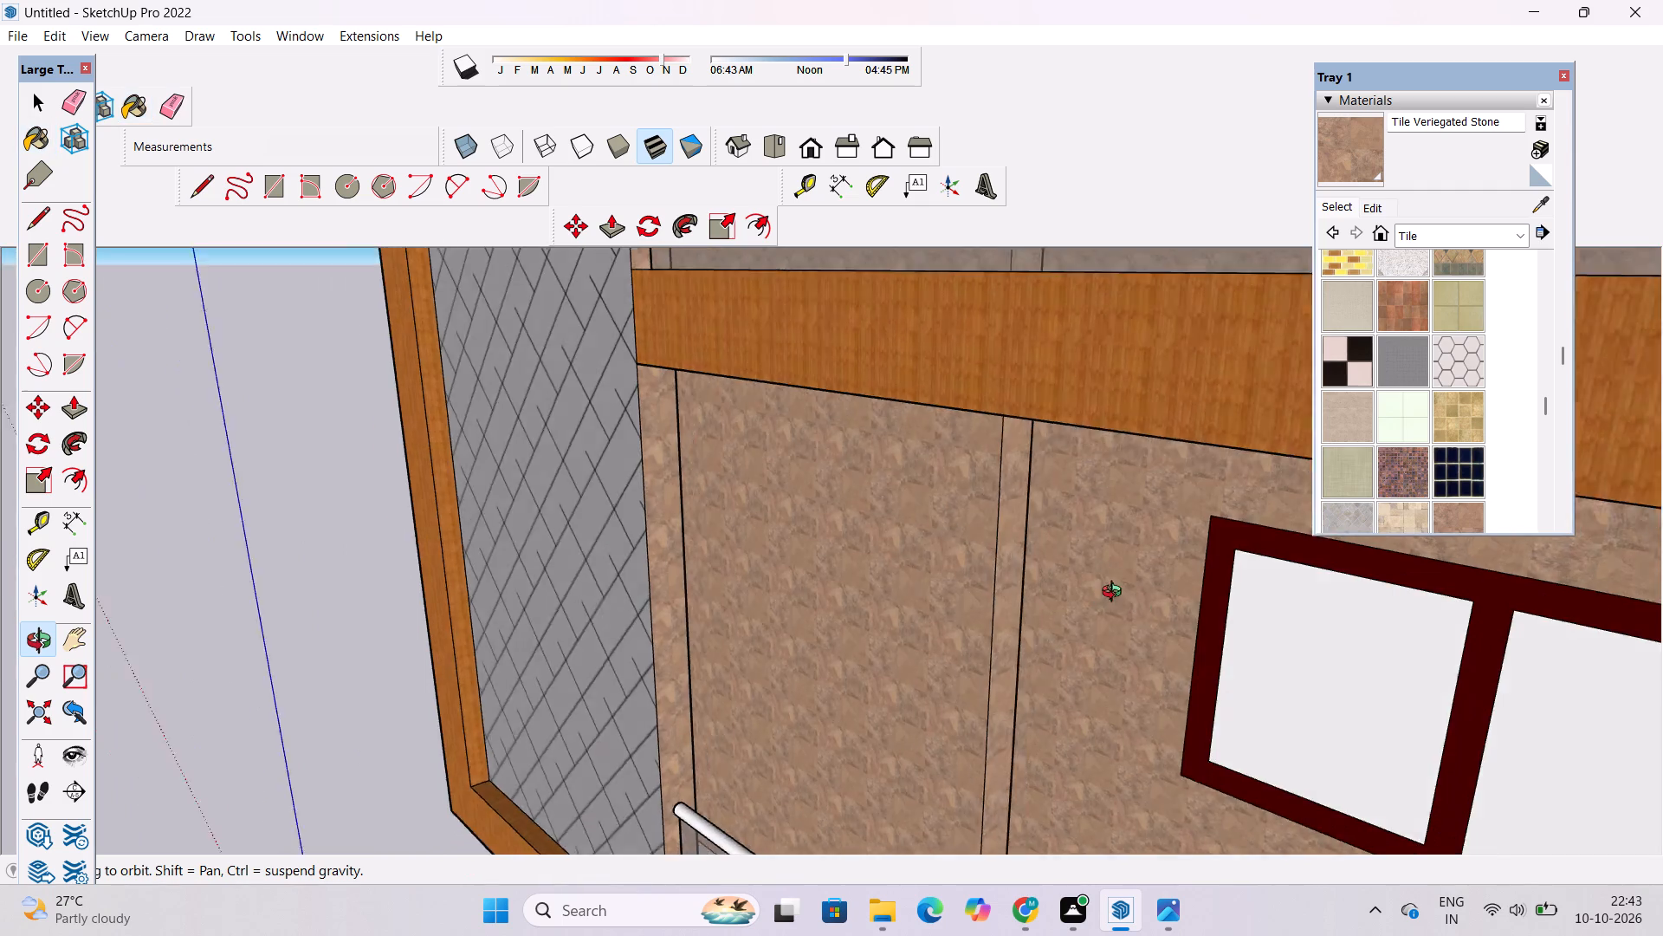
drag(1116, 594, 1022, 588)
scroll(1044, 624, up, 7)
drag(1013, 625, 986, 614)
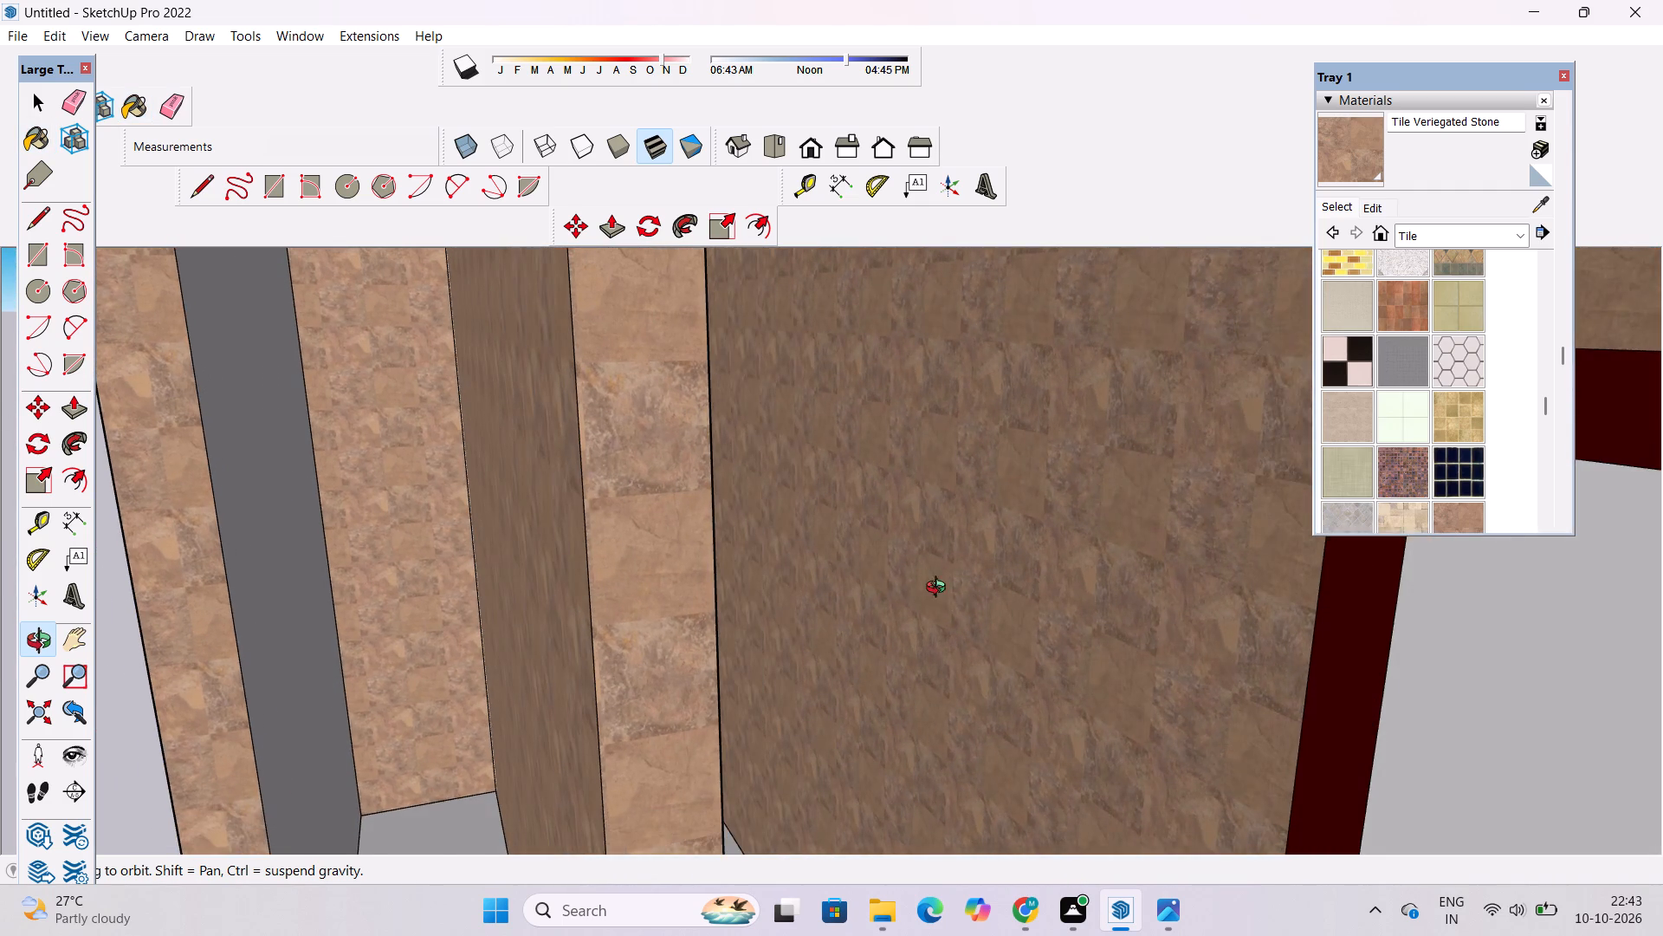
drag(940, 589, 855, 602)
click(1336, 169)
click(453, 529)
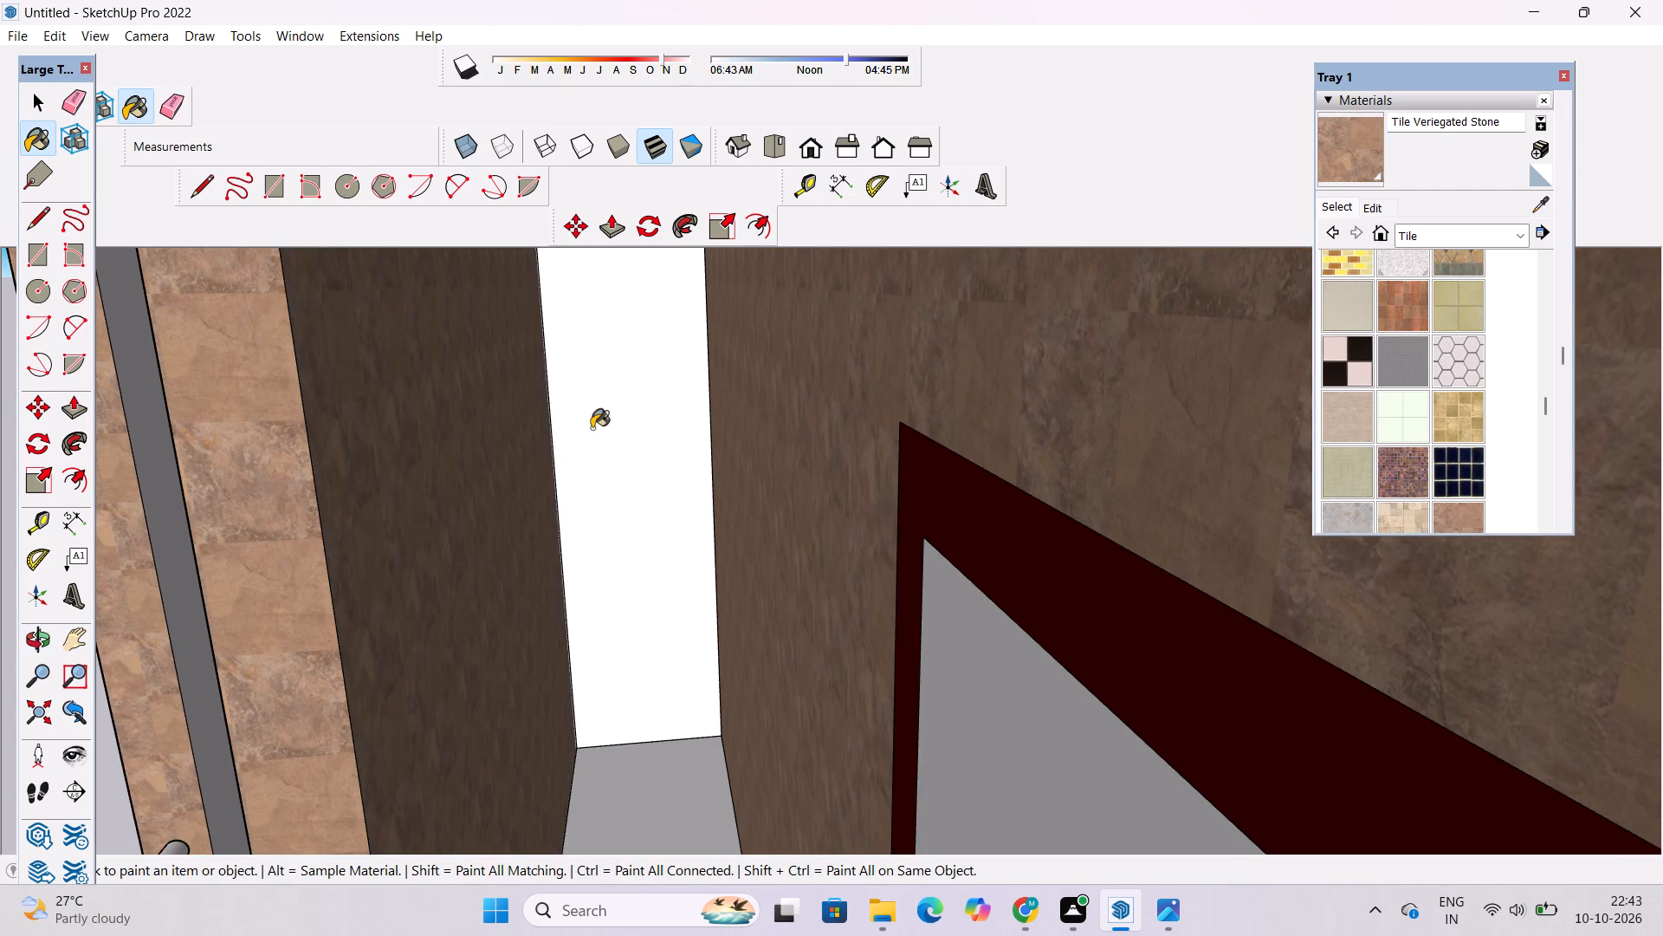
click(593, 427)
scroll(177, 494, up, 5)
click(167, 495)
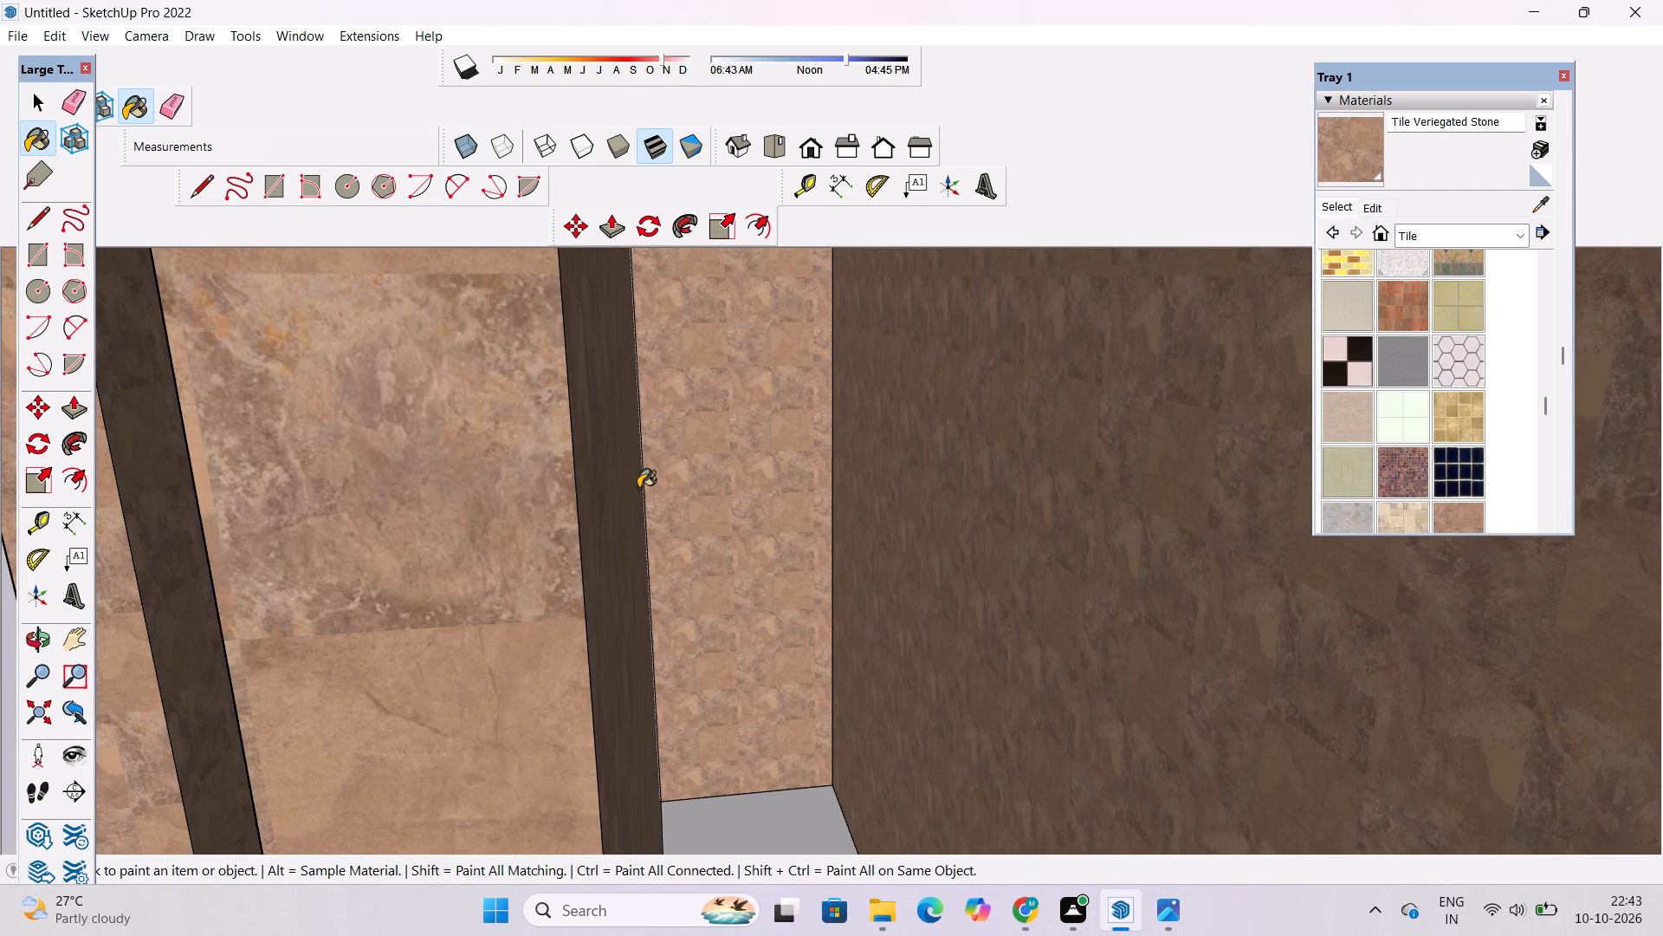
Erase the vertical edge lines on the outer end walls of the two window balconies.
key(o)
scroll(643, 481, down, 14)
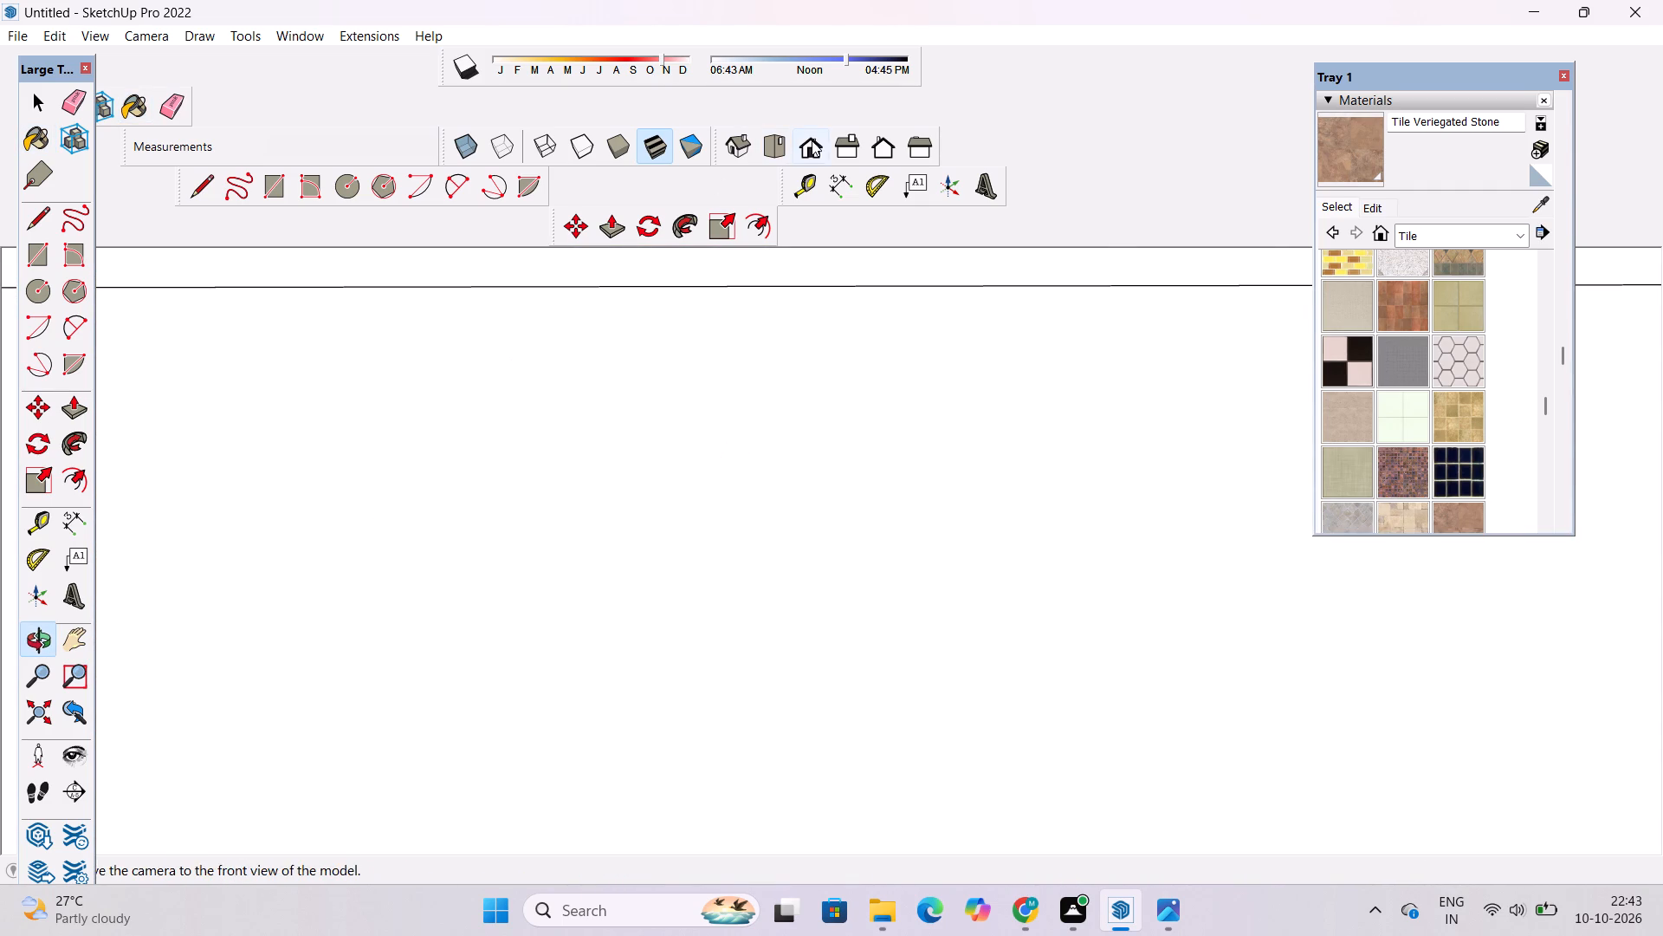
click(812, 140)
scroll(800, 348, down, 12)
scroll(870, 363, down, 4)
shift+drag(916, 347, 840, 461)
drag(849, 467, 777, 622)
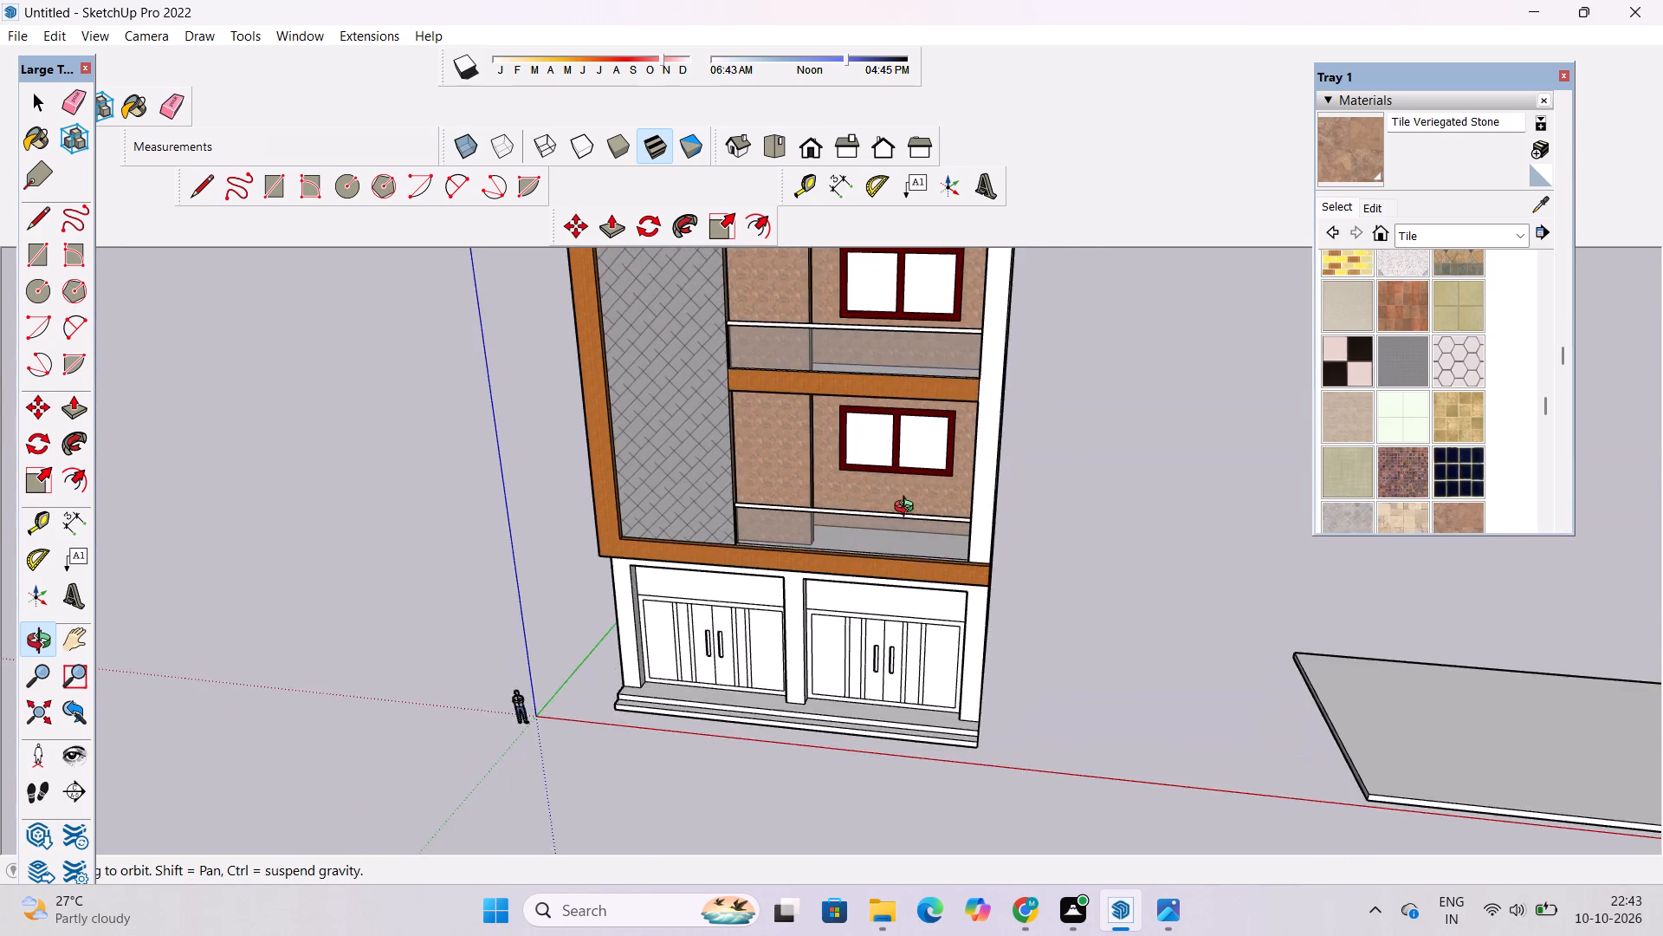
scroll(908, 509, up, 5)
drag(898, 508, 1091, 480)
shift+drag(1033, 454, 1022, 593)
scroll(989, 535, down, 6)
drag(966, 530, 1114, 500)
scroll(1063, 439, up, 4)
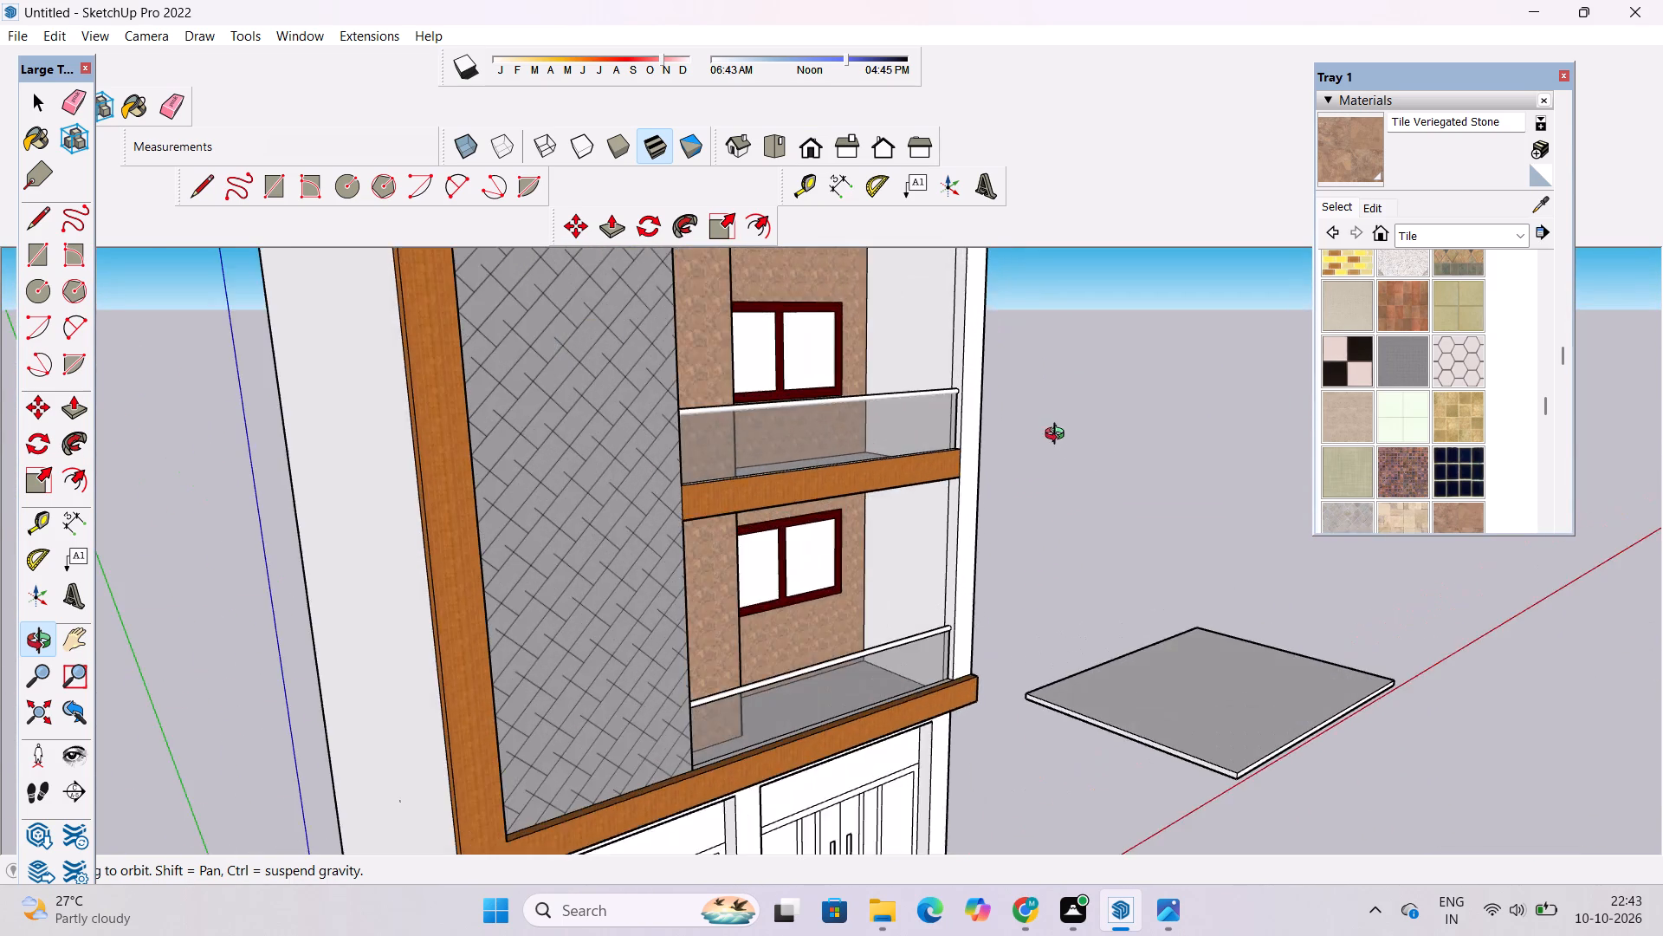
shift+drag(997, 426, 972, 566)
scroll(845, 530, down, 4)
drag(864, 531, 922, 561)
scroll(935, 527, up, 4)
drag(935, 519, 961, 507)
click(951, 510)
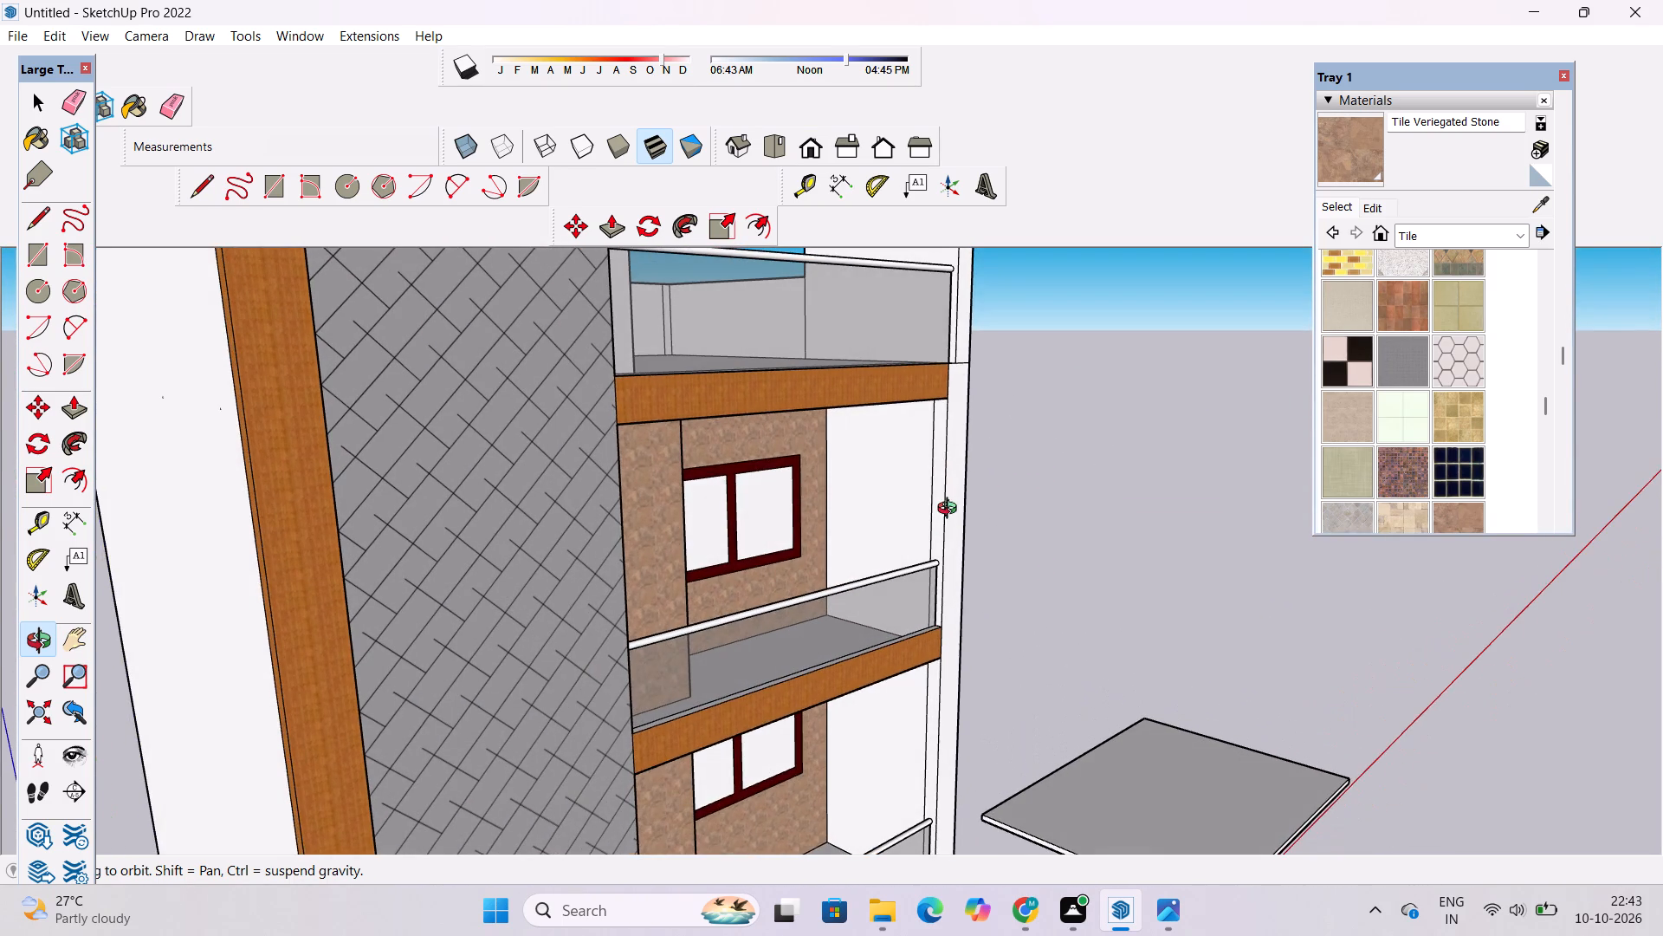
key(e)
scroll(941, 483, up, 4)
click(922, 474)
scroll(884, 410, down, 7)
scroll(938, 614, up, 12)
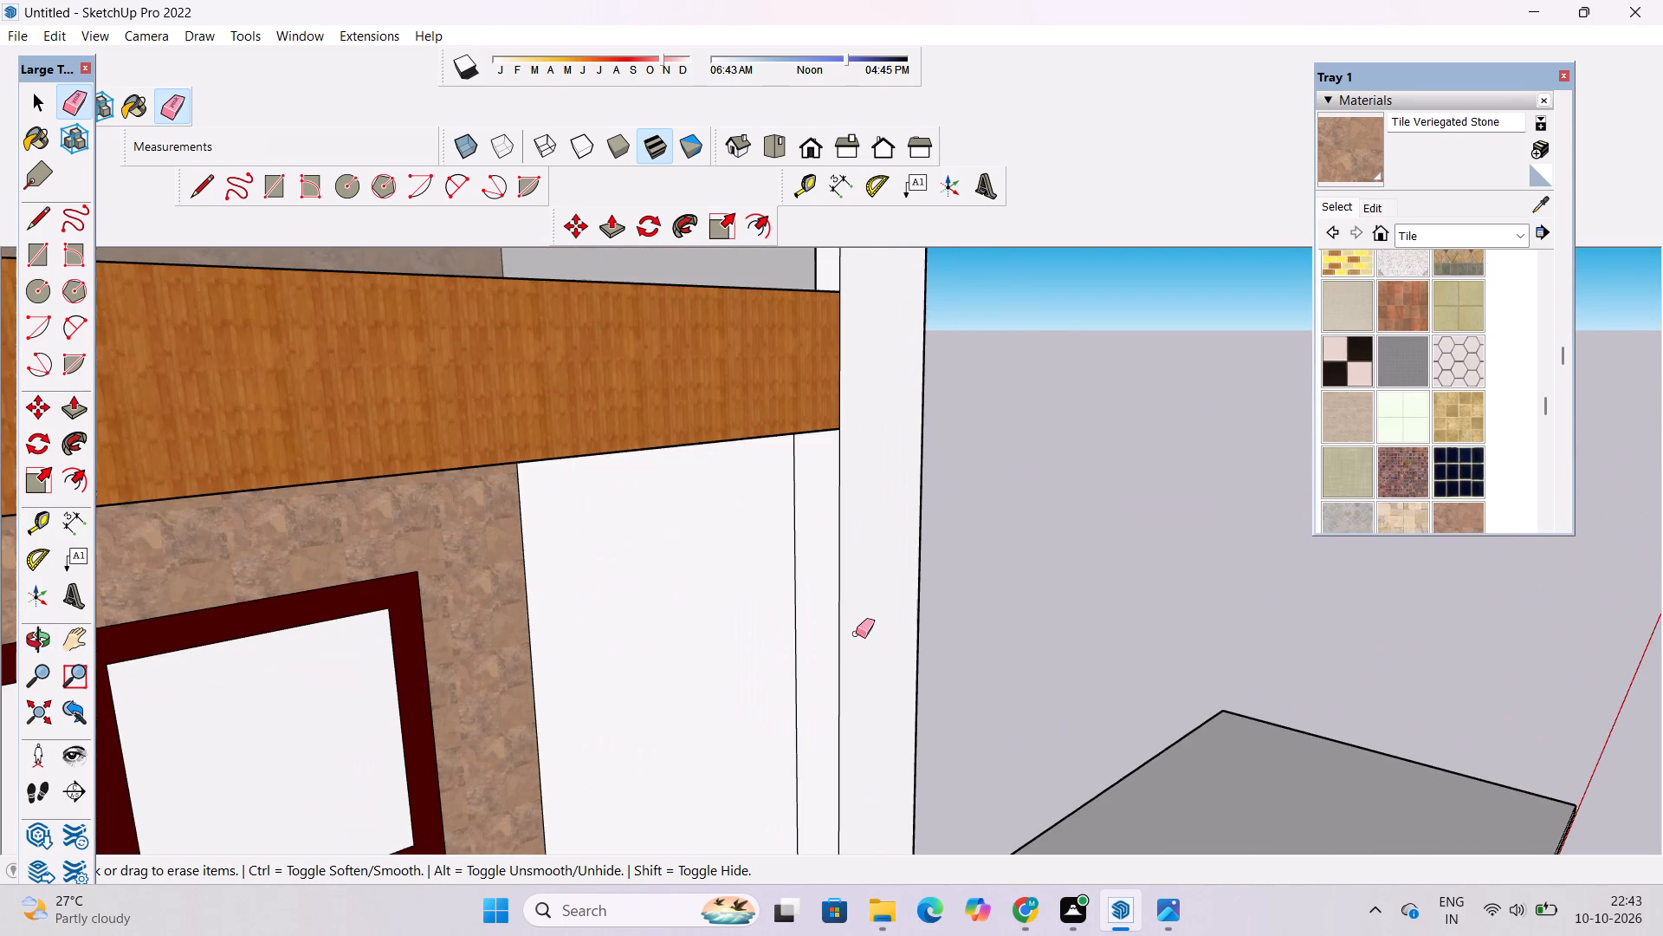
drag(811, 526, 800, 566)
drag(793, 553, 785, 584)
scroll(804, 497, down, 6)
drag(798, 535, 798, 555)
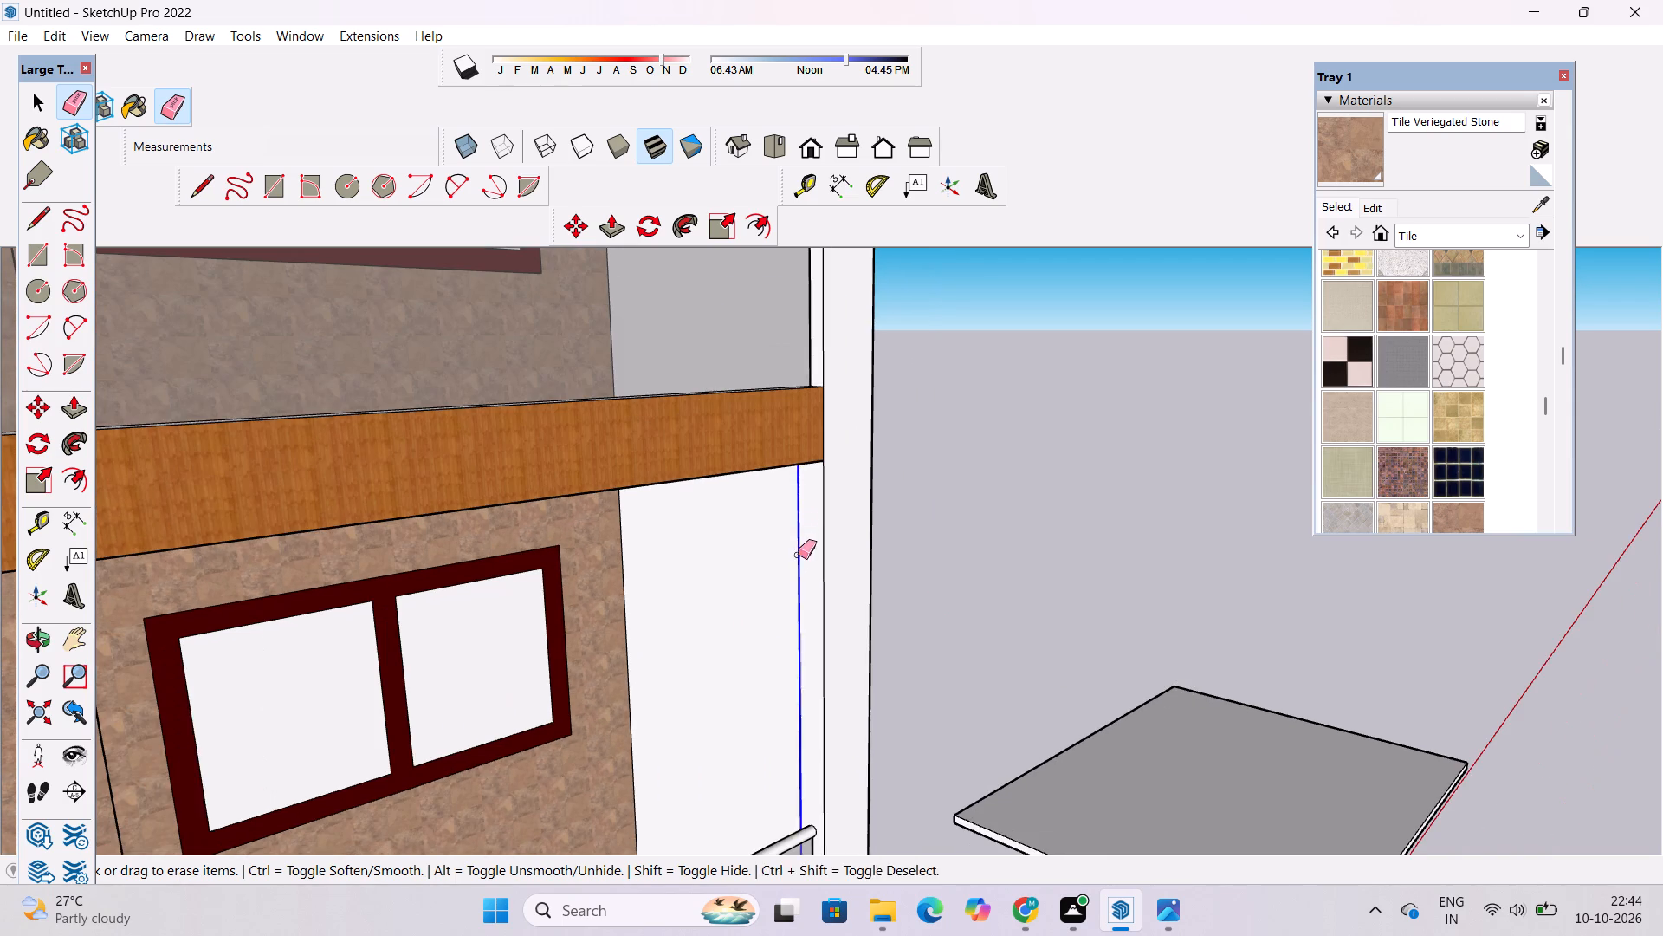
drag(798, 555, 797, 564)
scroll(825, 426, down, 15)
scroll(808, 595, up, 5)
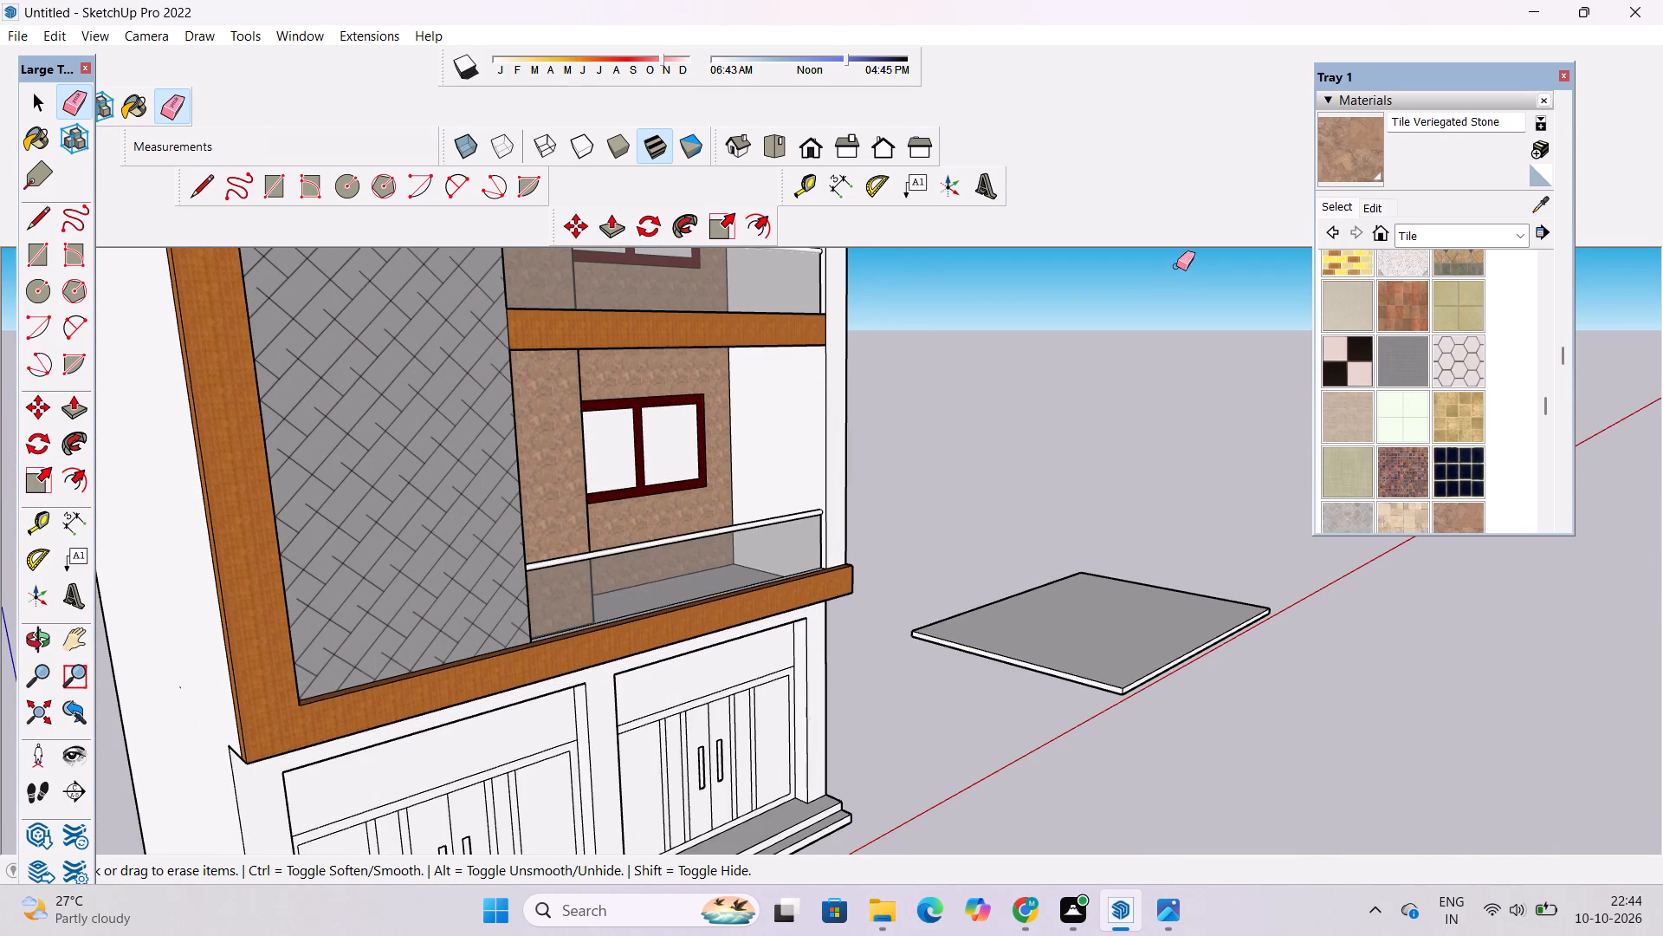
Paint the white outer end walls of both window balconies with Tile Veriegated Stone.
click(1339, 153)
scroll(539, 702, down, 5)
click(697, 378)
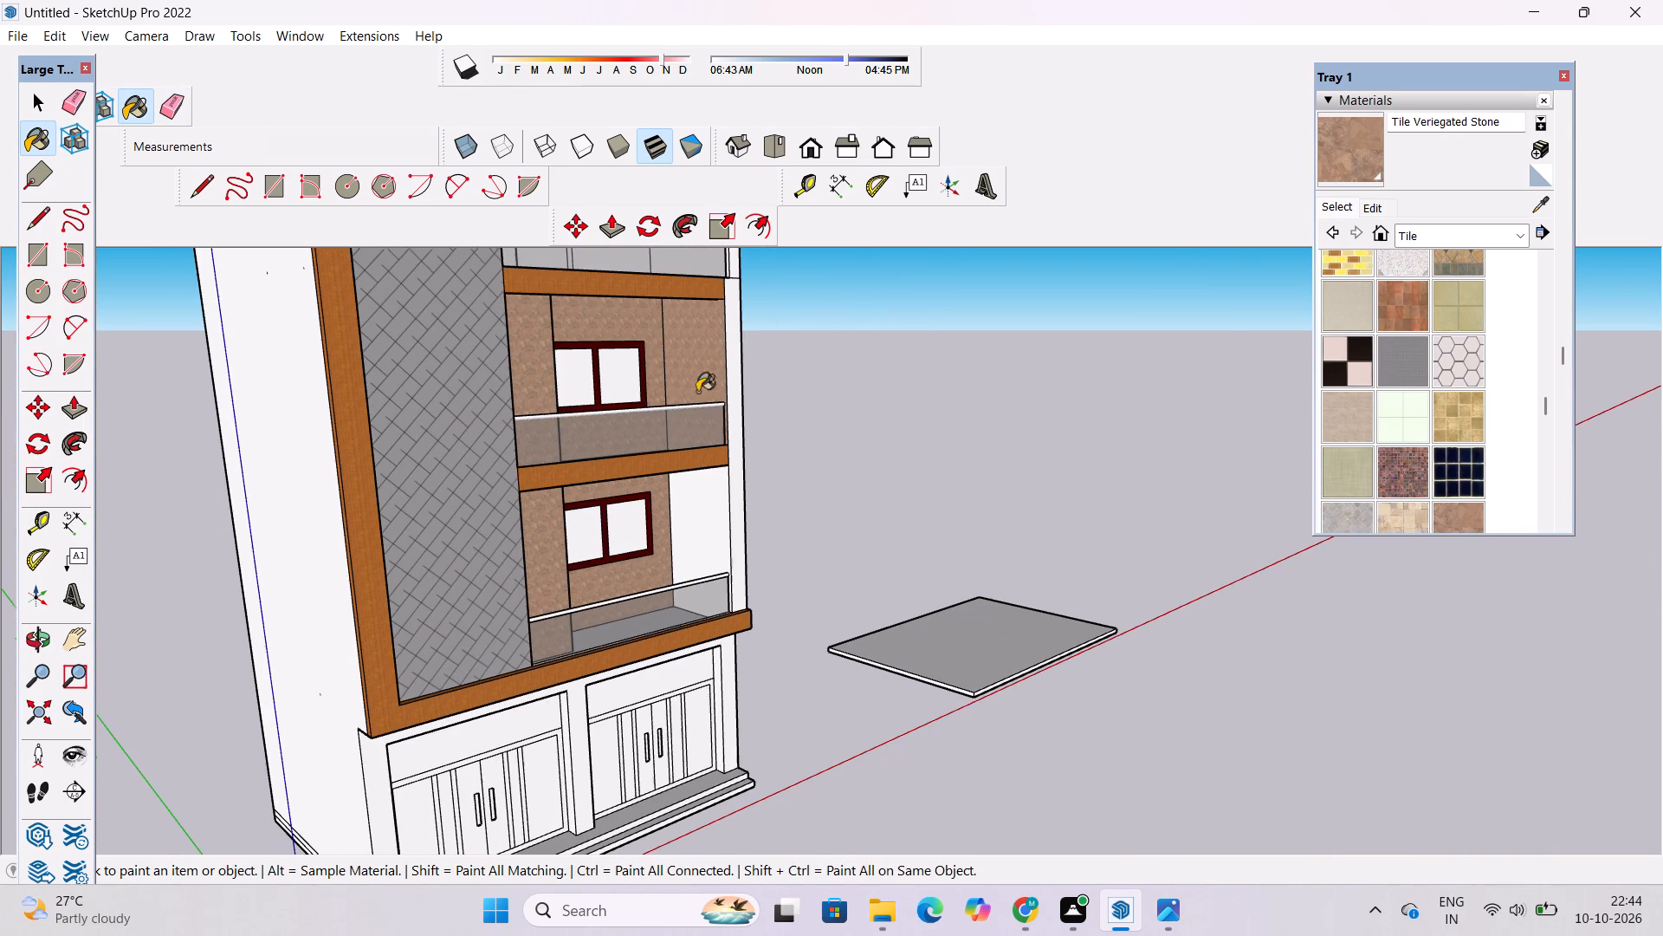
click(717, 507)
Paint the ceilings of both window balconies, including the narrow strip behind the upper beam, with 0118_Thistle from the Colors-Named collection.
key(o)
drag(822, 615, 763, 615)
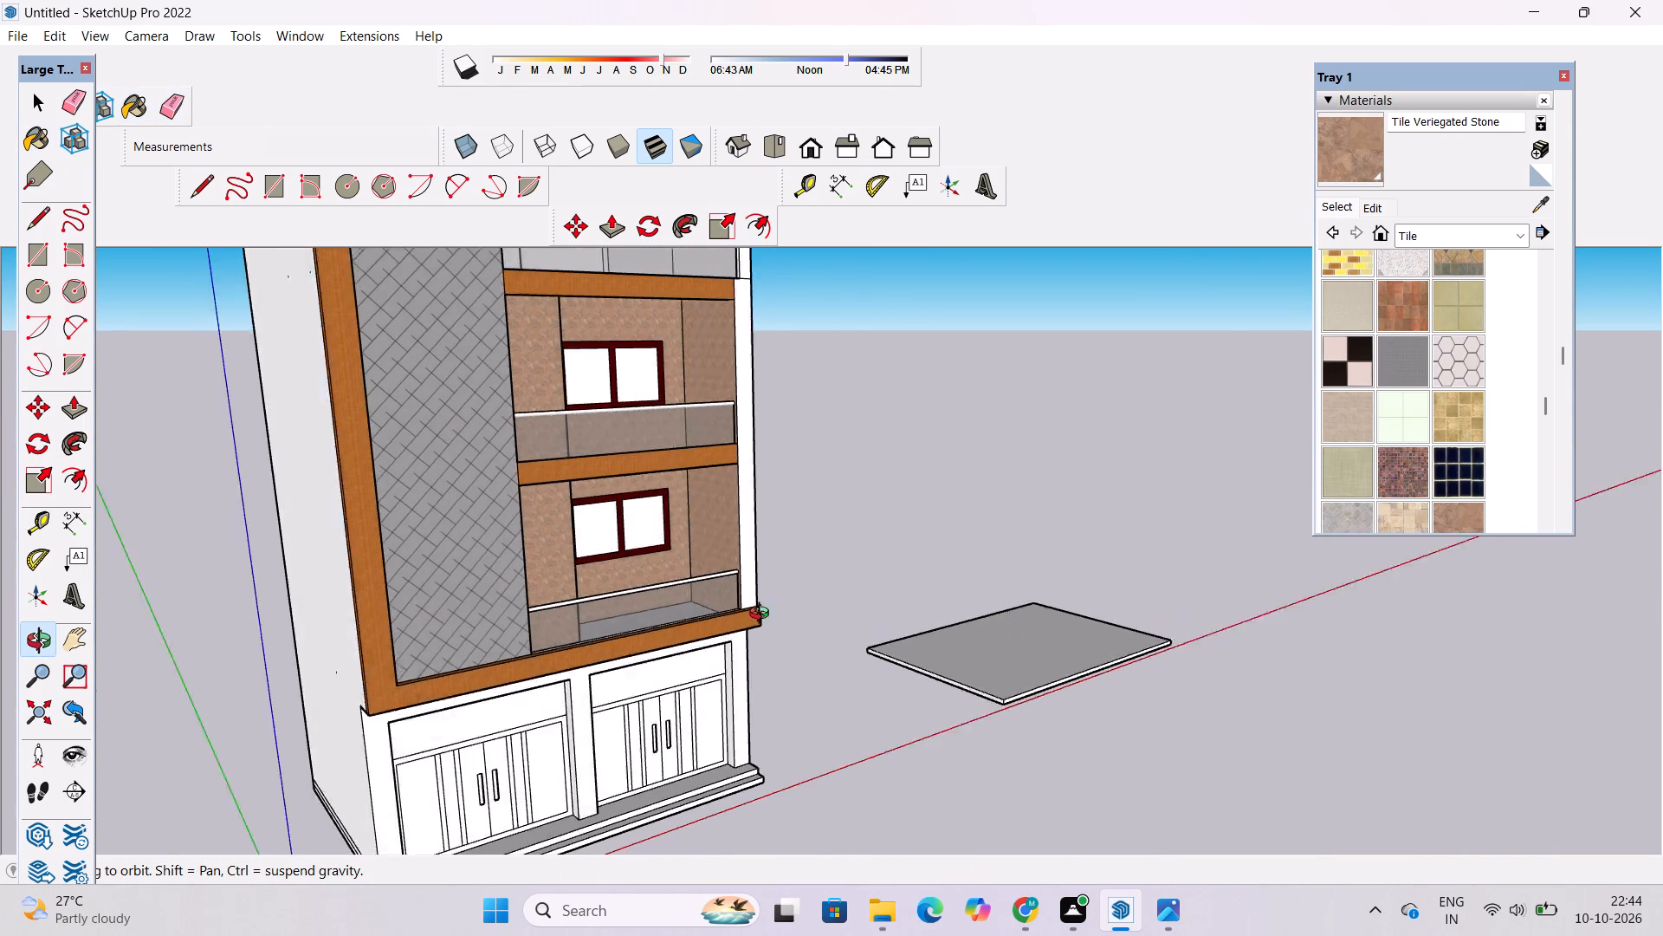
drag(763, 615, 567, 608)
scroll(599, 576, down, 6)
drag(768, 562, 725, 629)
shift+scroll(670, 547, up, 9)
drag(631, 523, 623, 330)
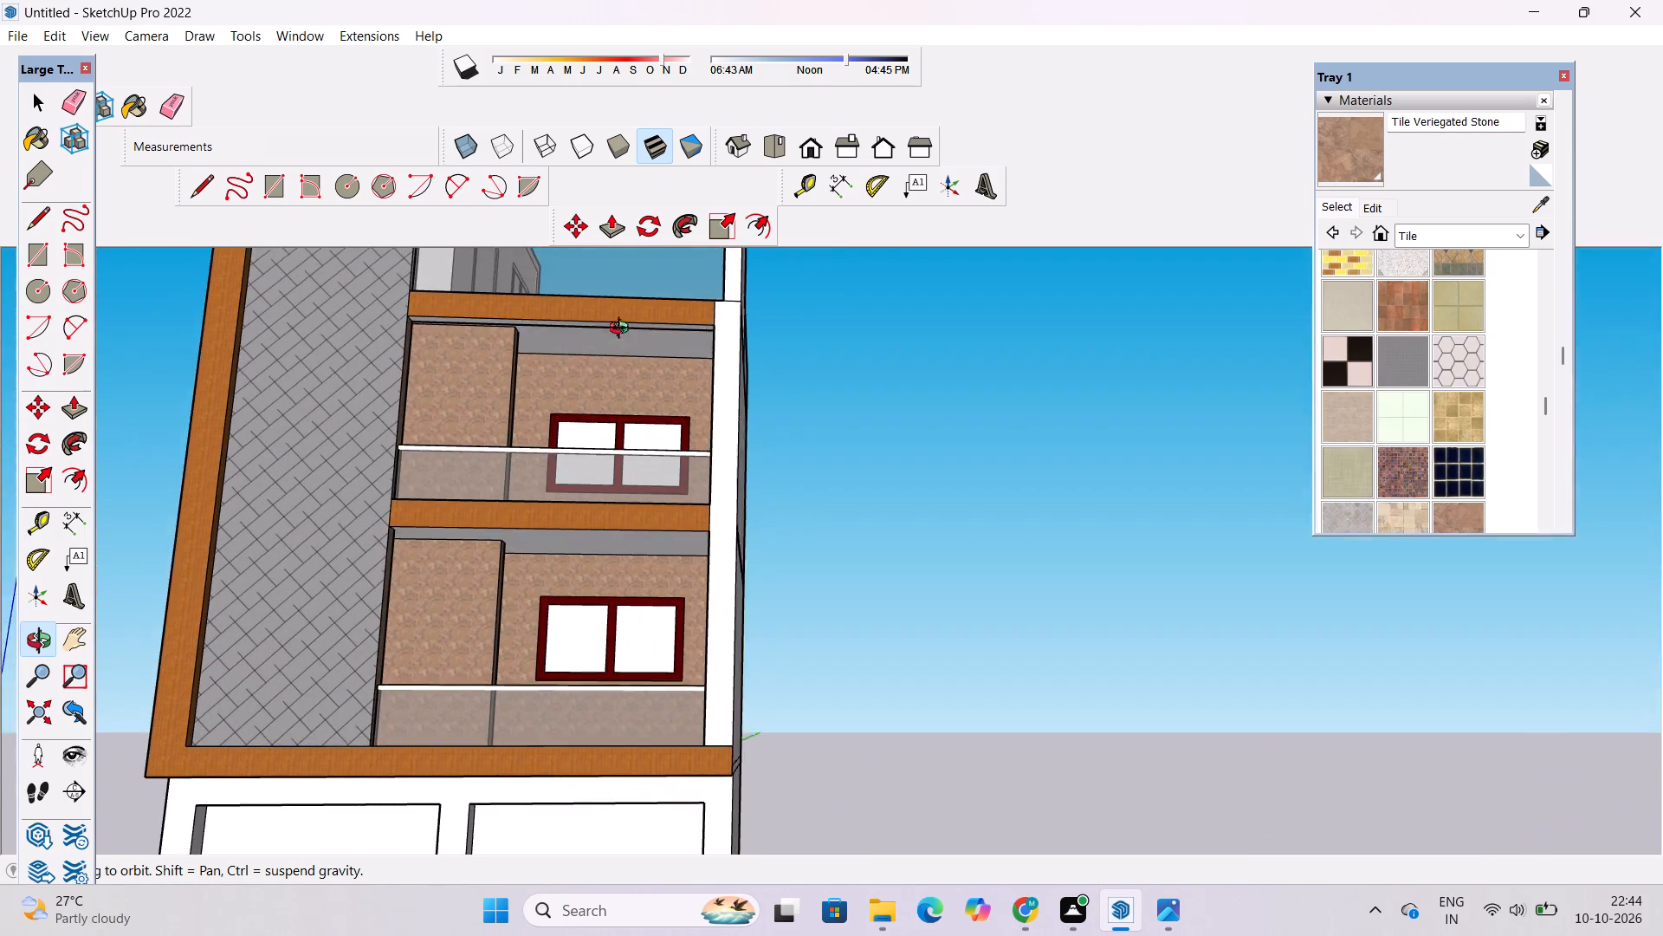
drag(623, 330, 622, 310)
shift+drag(619, 402, 744, 381)
scroll(729, 315, up, 9)
shift+drag(729, 315, 729, 436)
shift+drag(729, 436, 721, 332)
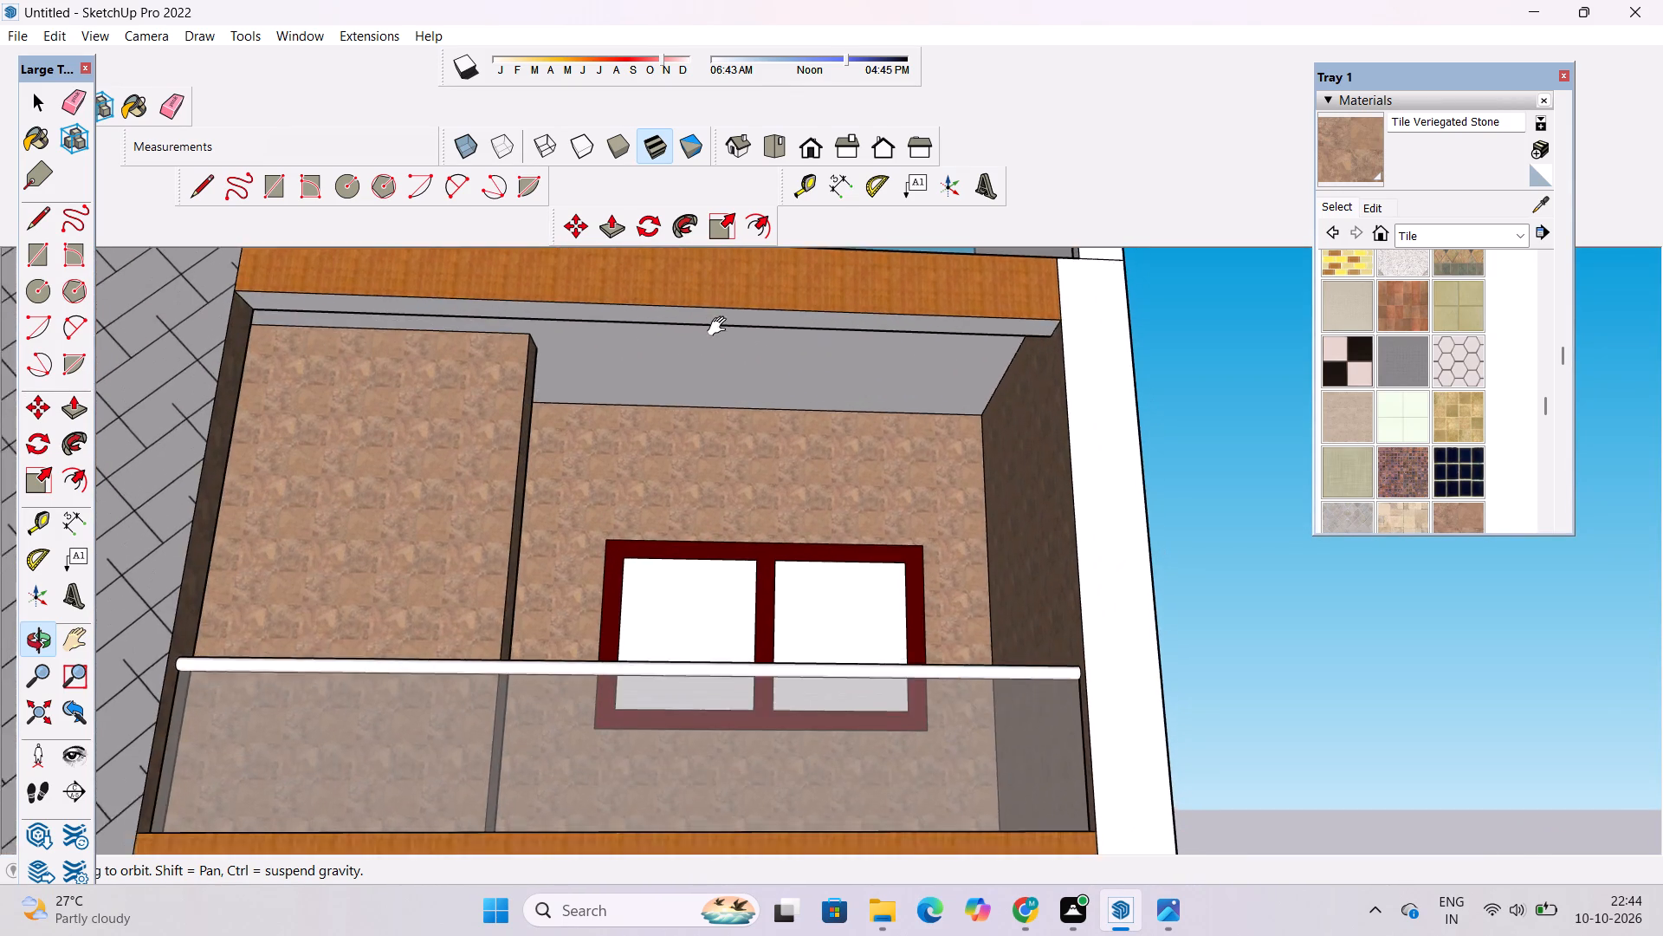
shift+scroll(721, 327, down, 5)
shift+drag(716, 361, 716, 374)
shift+drag(719, 405, 728, 376)
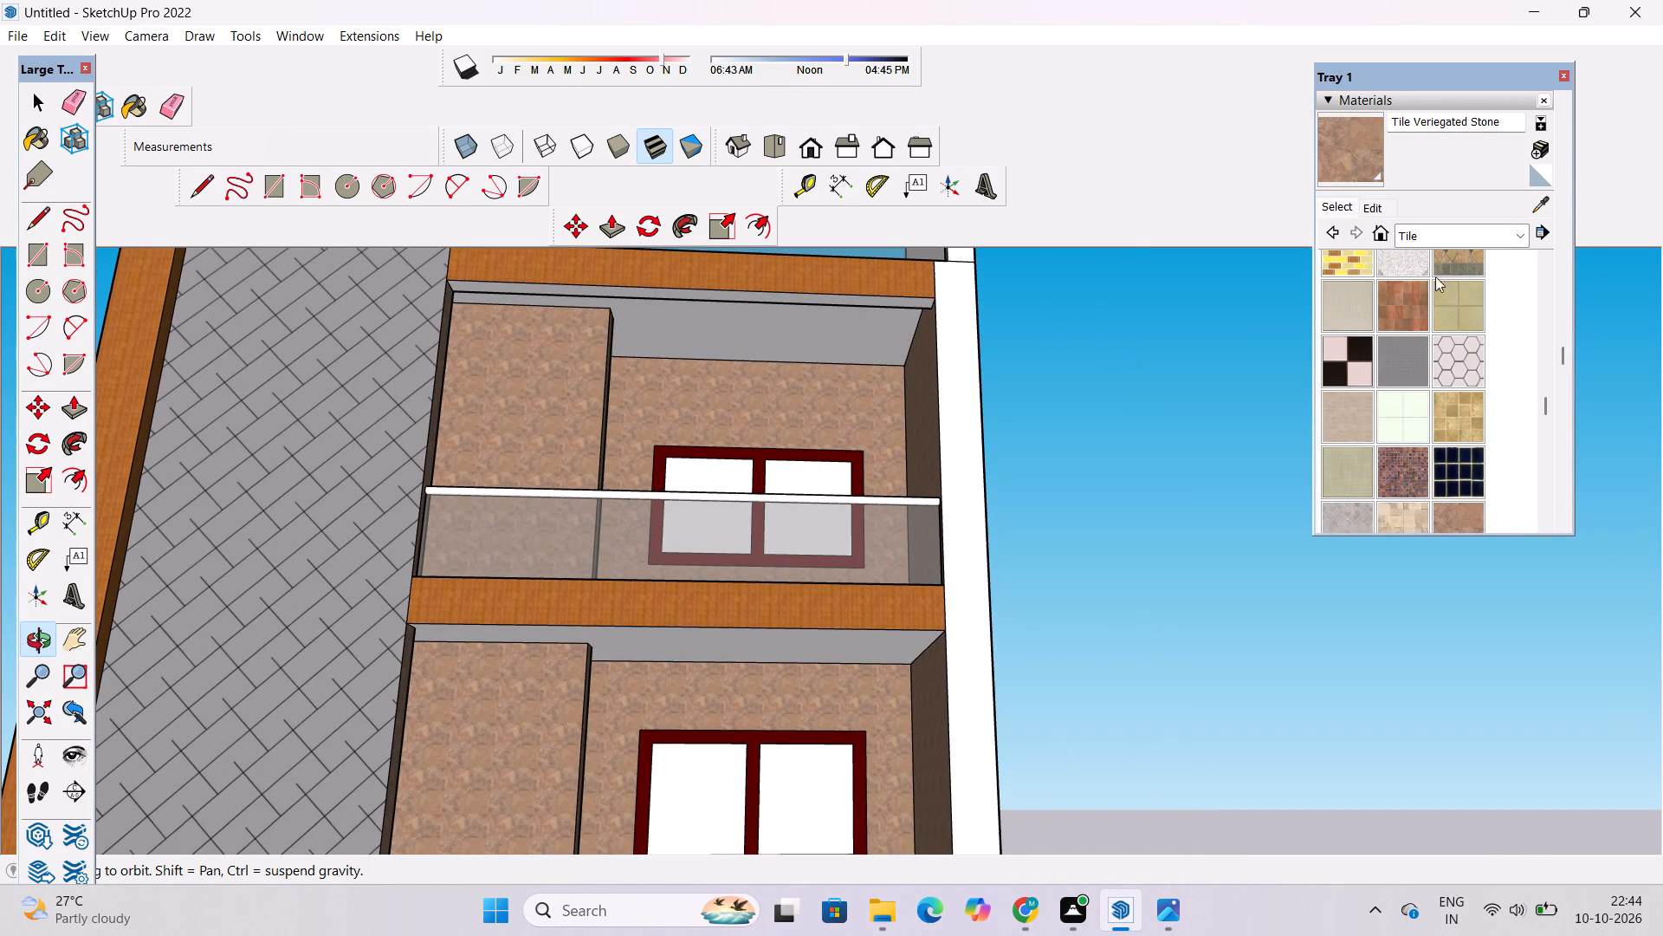
click(1460, 234)
click(1466, 326)
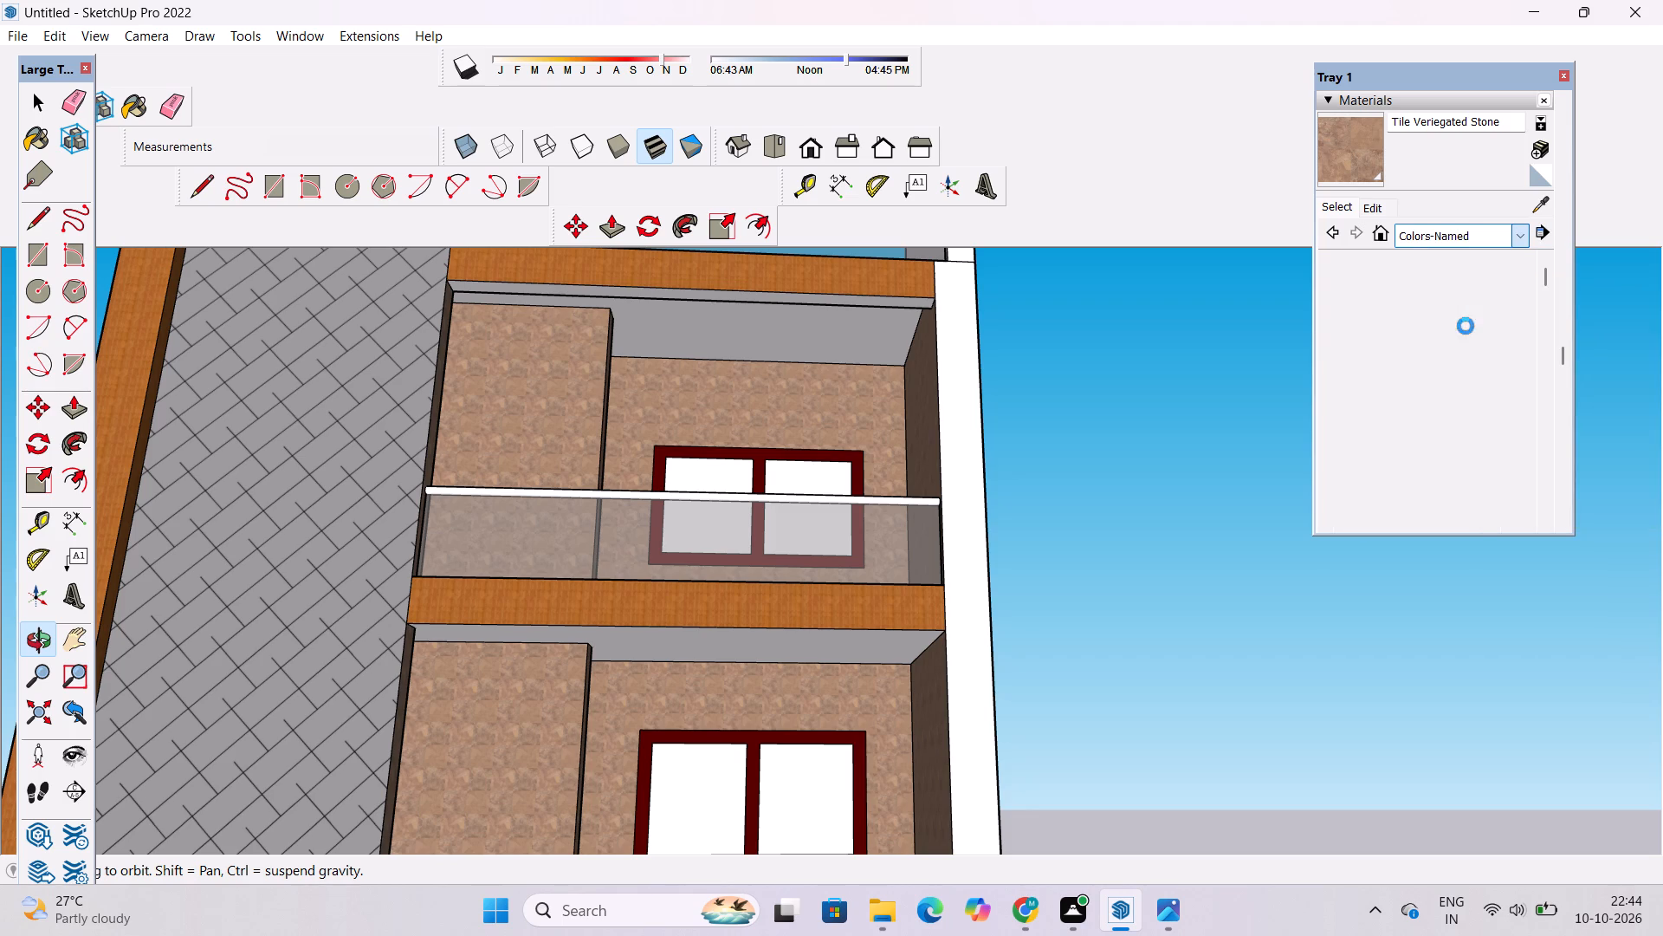
scroll(1422, 407, down, 5)
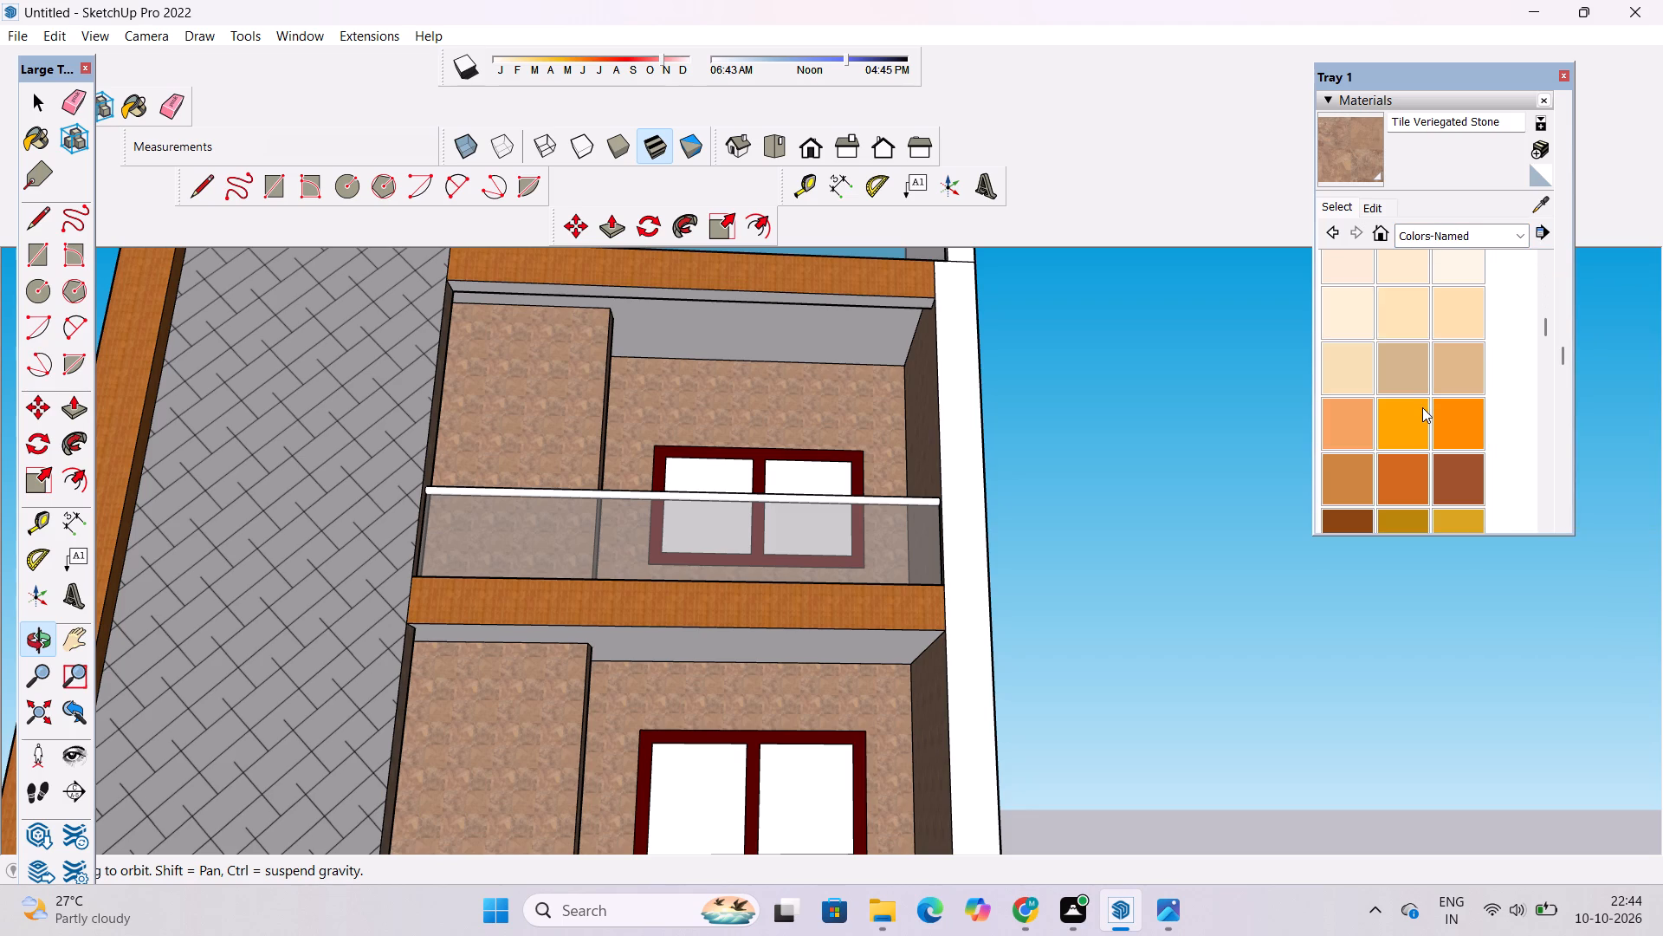
scroll(1422, 404, down, 14)
click(1360, 456)
click(788, 348)
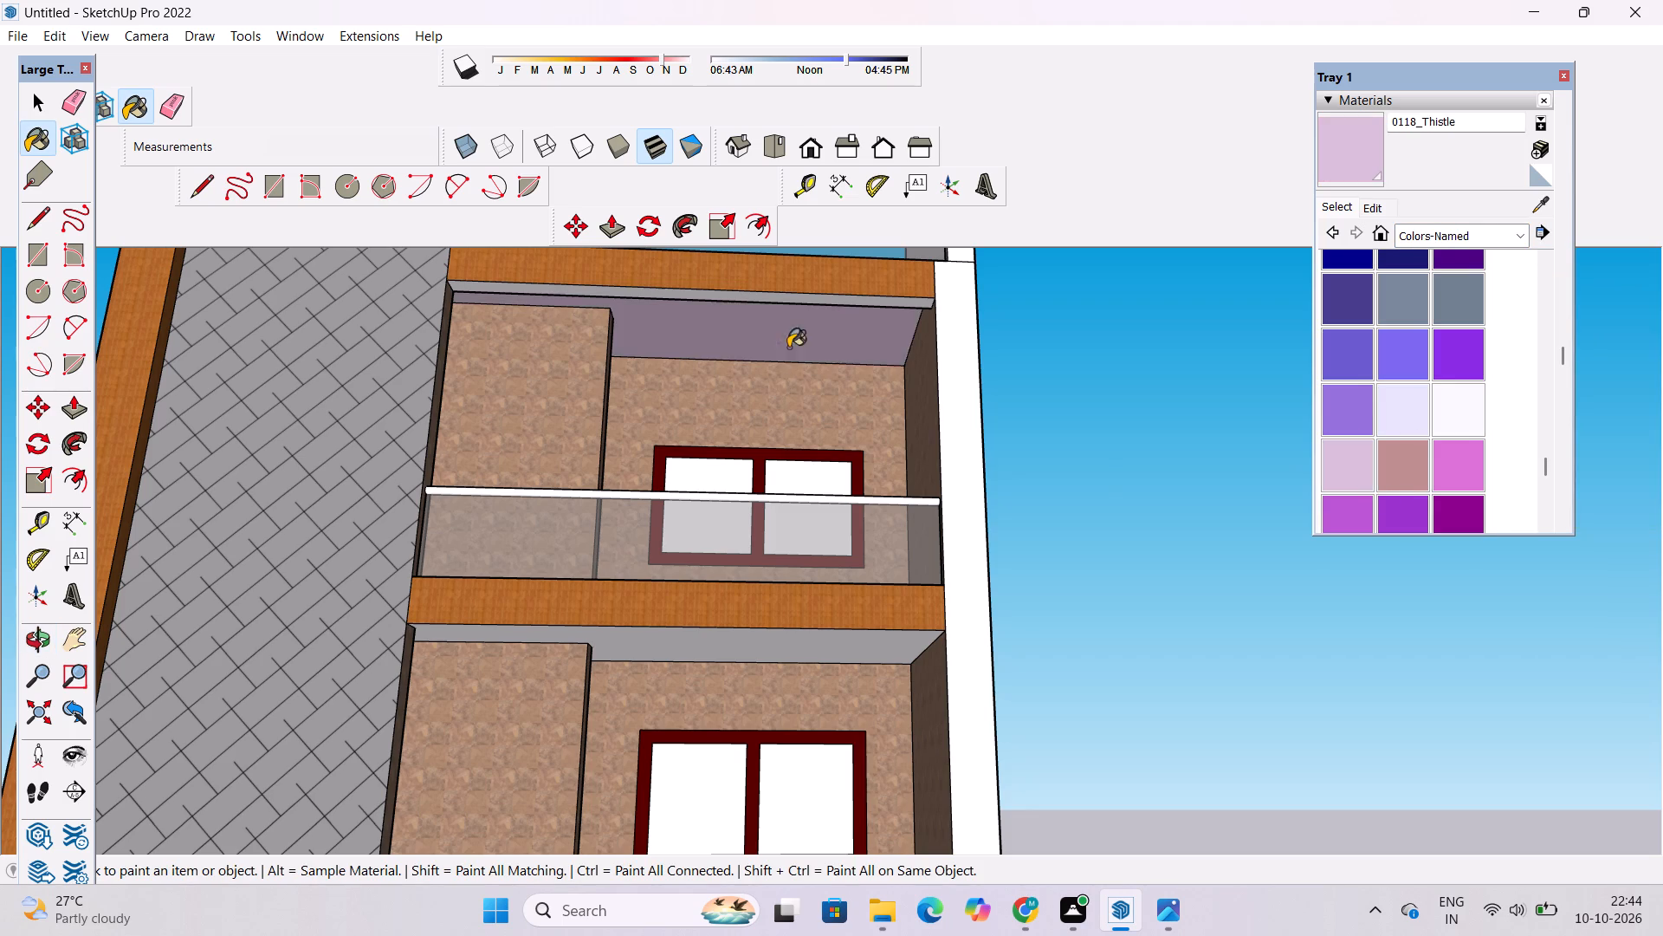
scroll(817, 309, up, 4)
click(840, 287)
scroll(681, 489, down, 6)
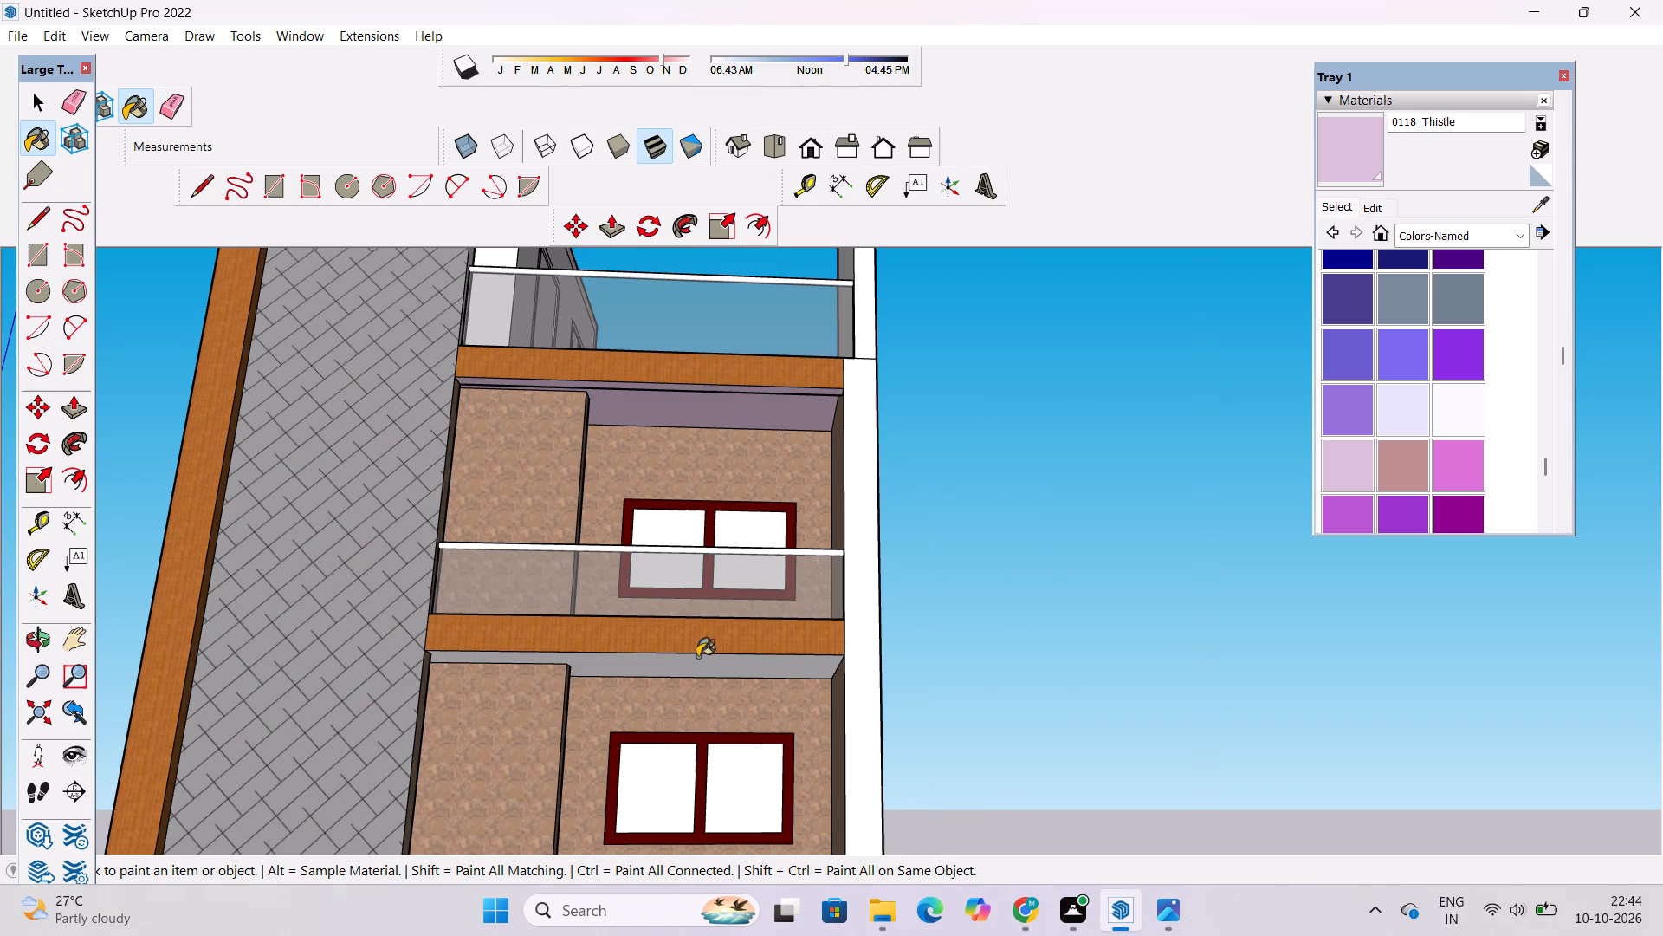
click(709, 662)
Paint the ground-floor front wall frame around the two door openings with 0119_RosyBrown.
scroll(689, 332, down, 7)
key(o)
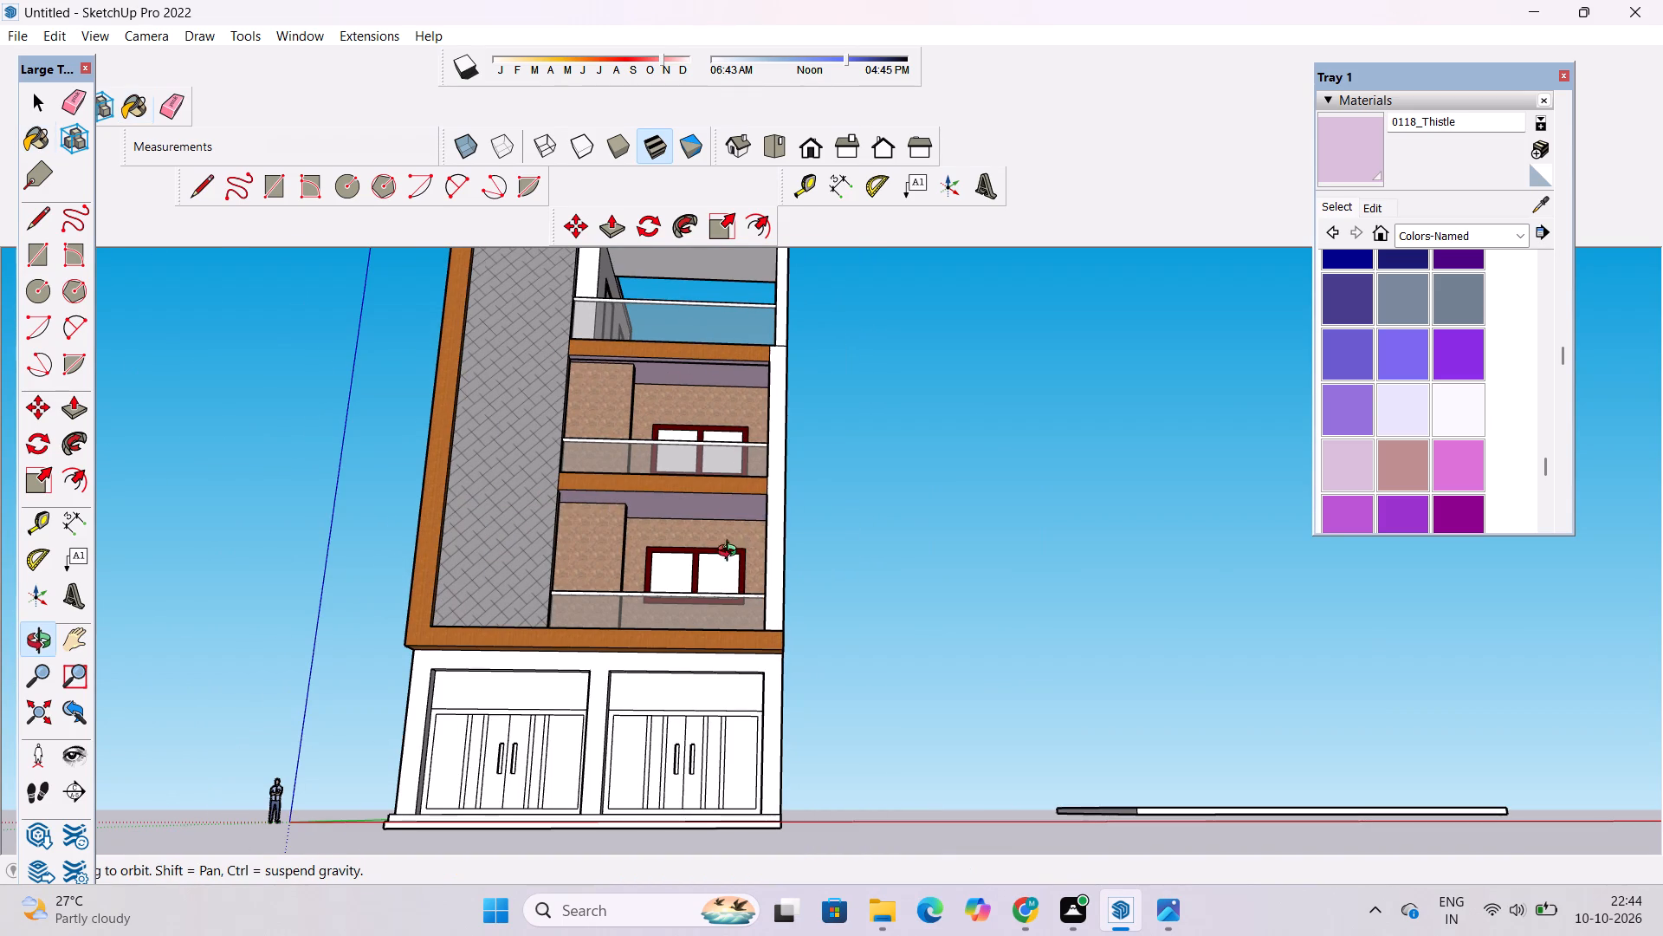
scroll(727, 504, down, 4)
drag(756, 518, 765, 660)
scroll(760, 623, down, 4)
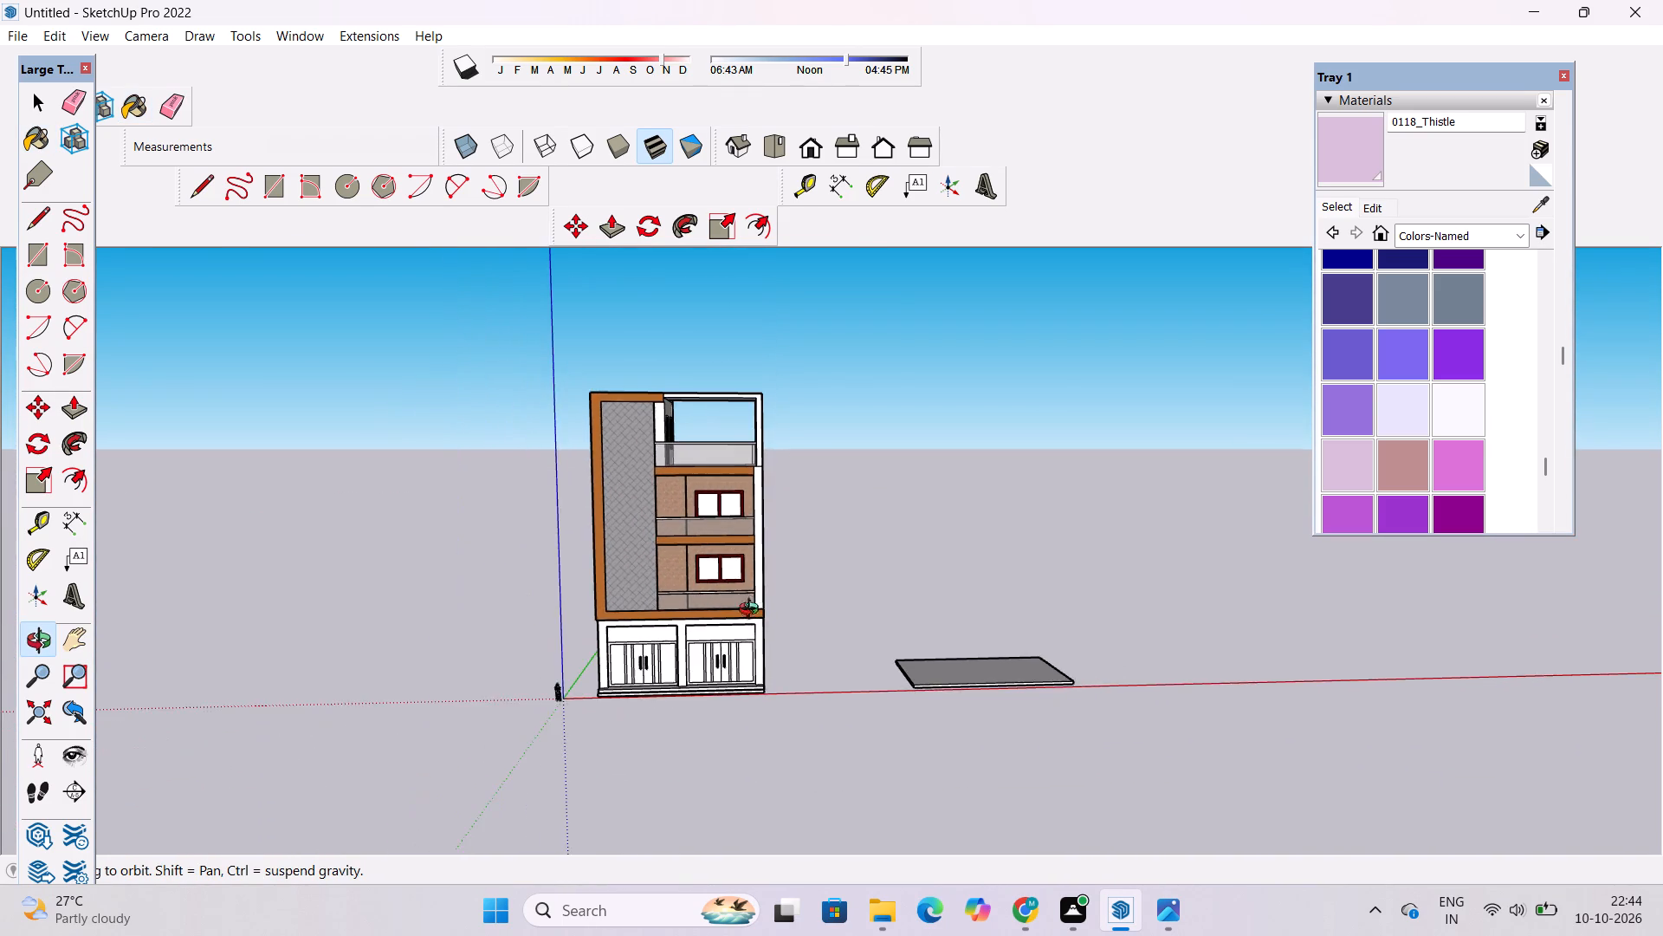
drag(752, 598, 745, 692)
shift+click(1420, 453)
shift+scroll(948, 350, down, 5)
shift+scroll(942, 562, up, 18)
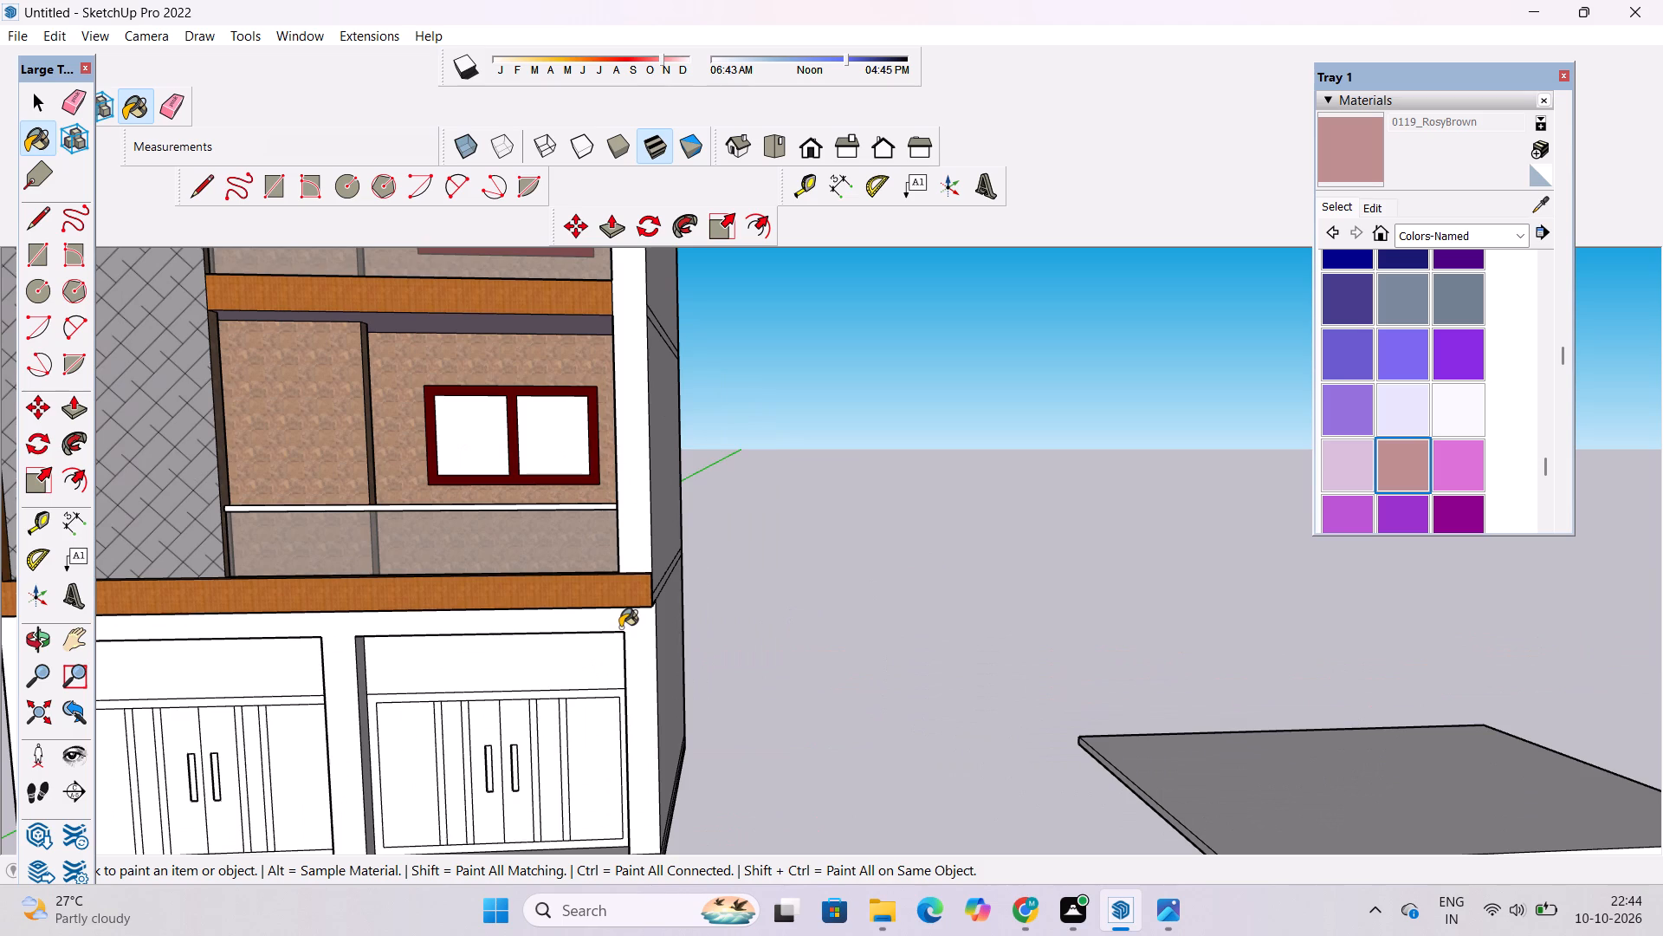
shift+click(644, 641)
Darken the 0119_RosyBrown material to a deep brown using the color wheel's brightness.
shift+scroll(817, 543, down, 5)
shift+click(1378, 211)
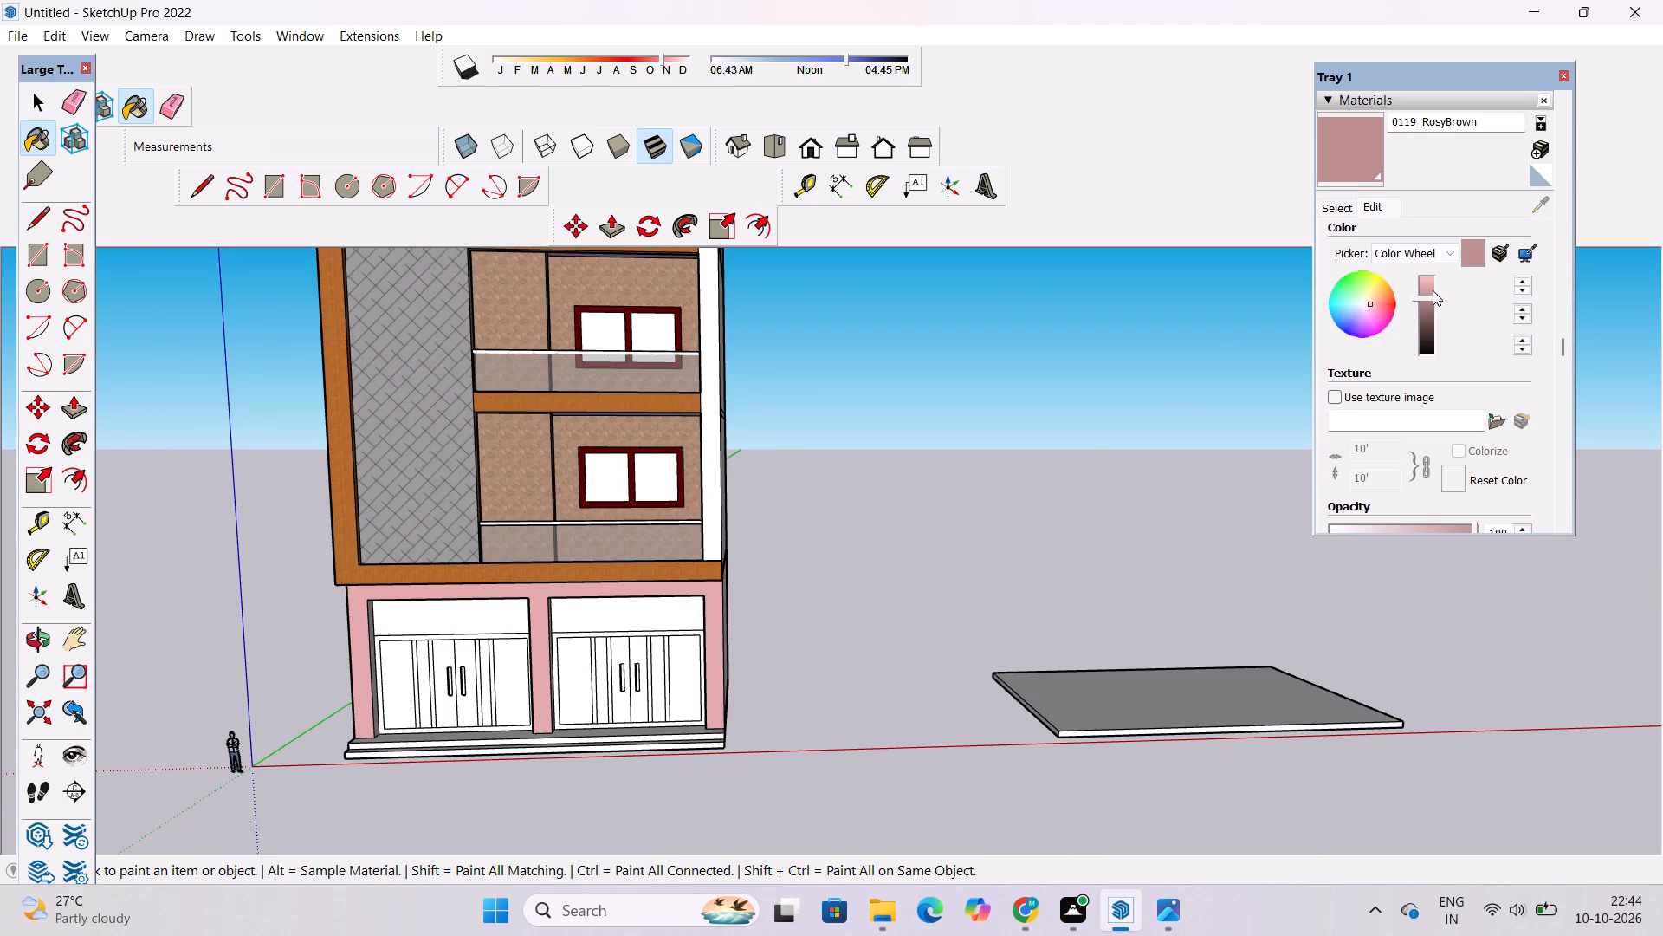
click(1425, 309)
click(1426, 315)
click(1427, 323)
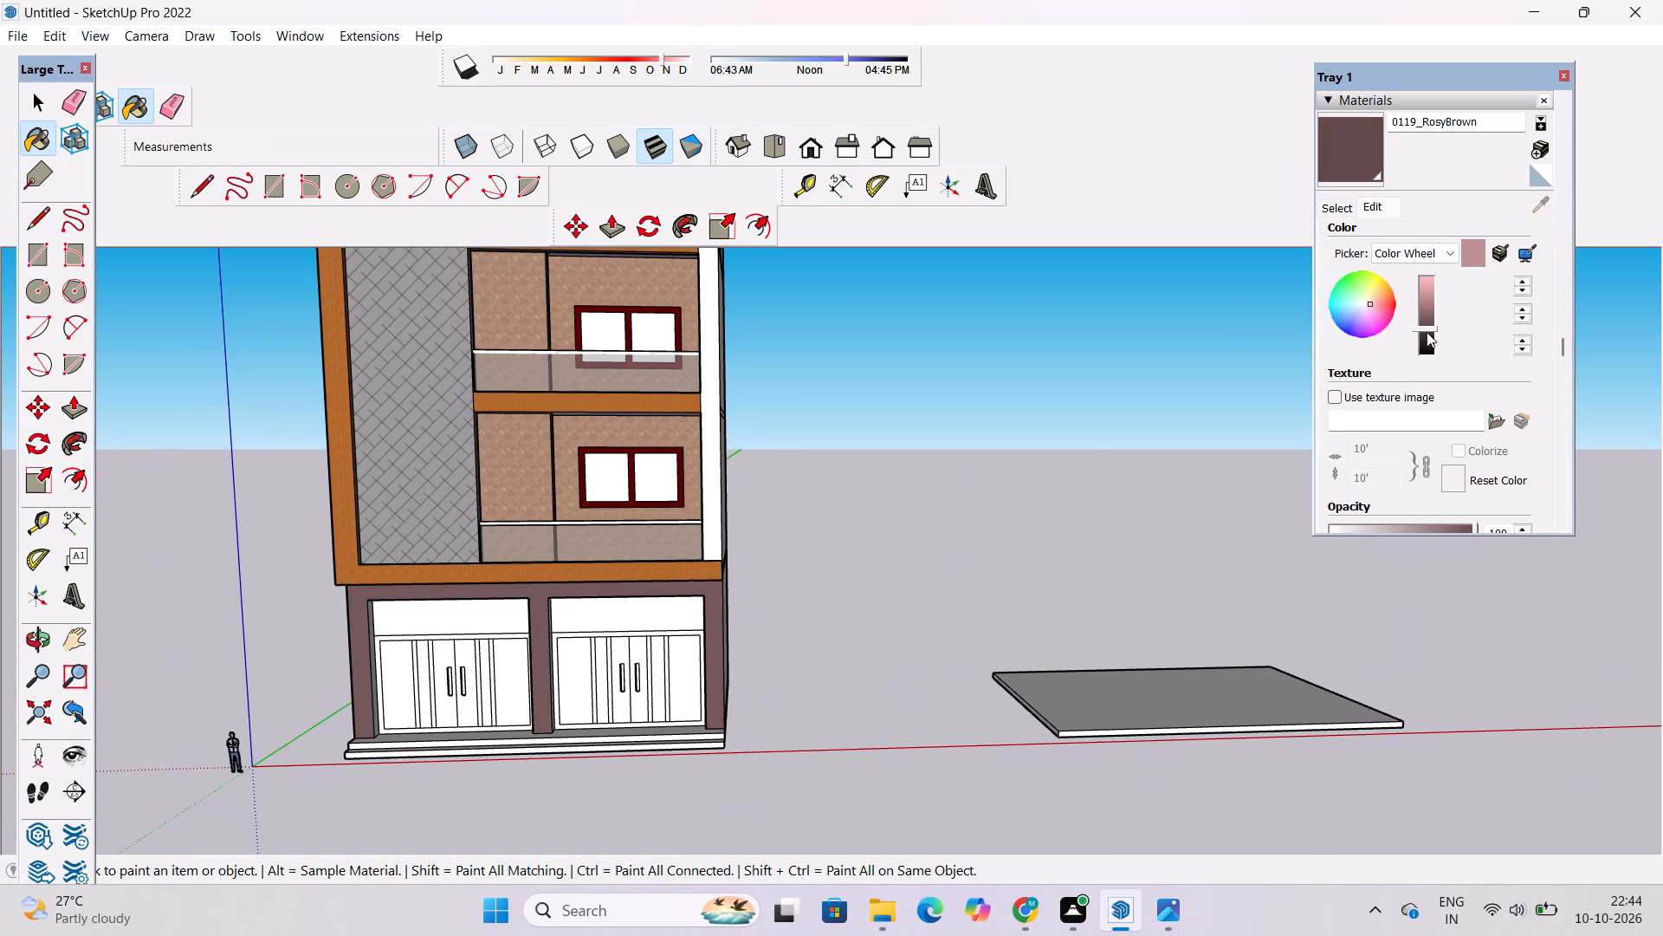
Paint the inner side faces and the underside of the right-hand door opening with the darkened 0119_RosyBrown.
scroll(806, 600, down, 2)
scroll(646, 718, up, 5)
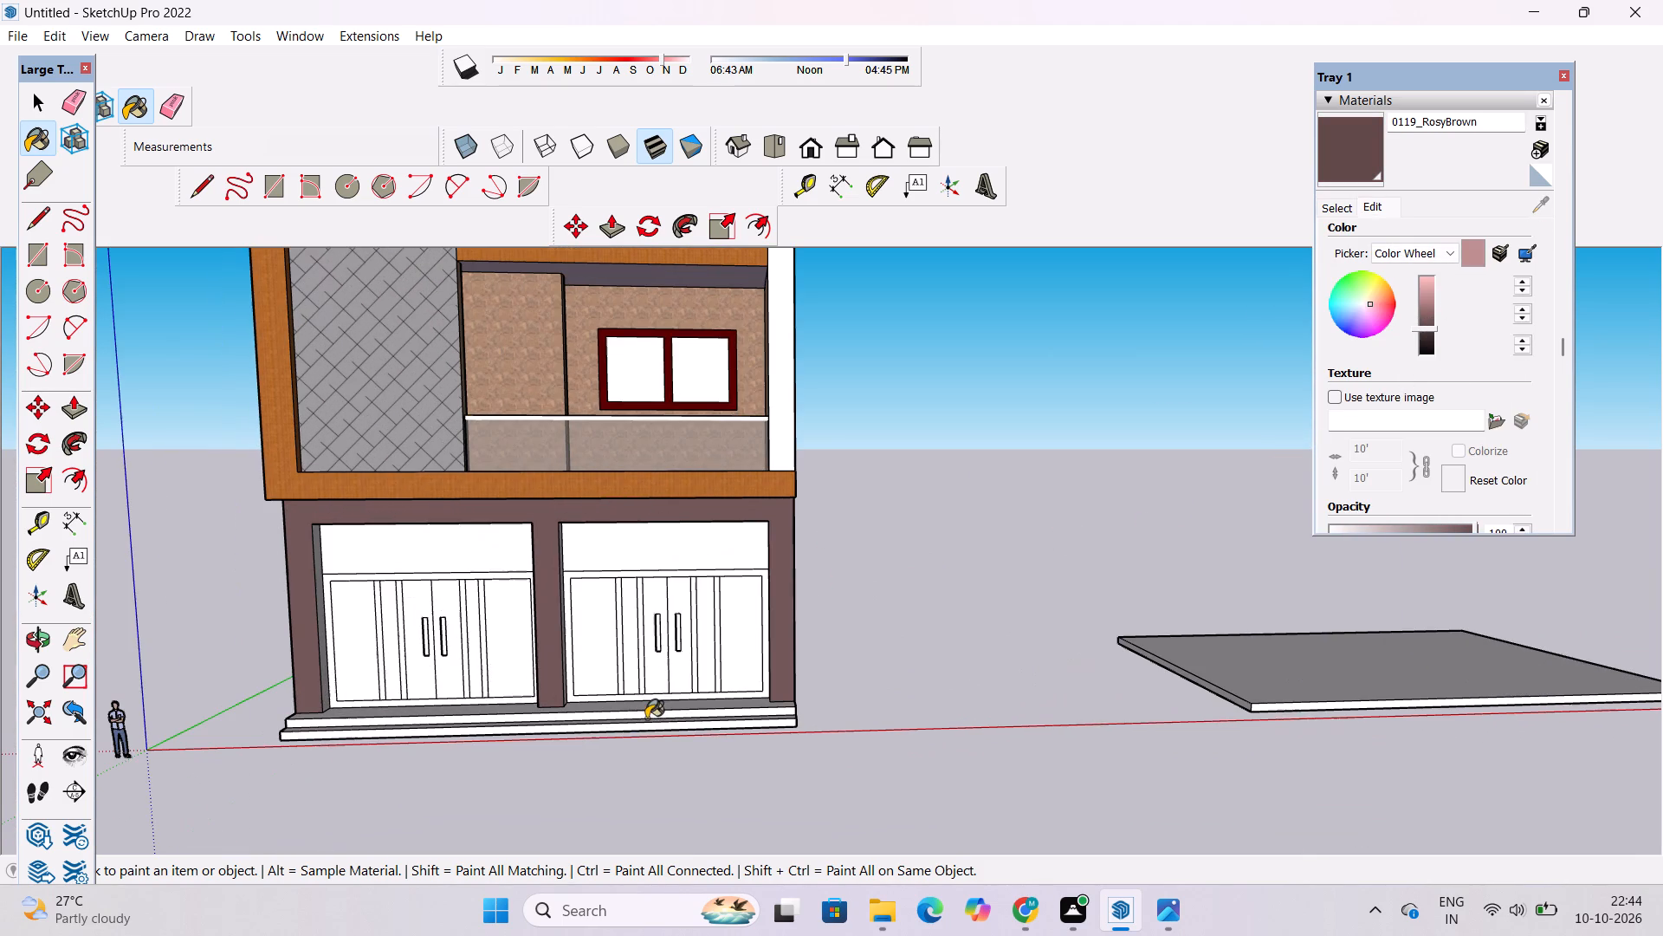
key(space)
click(36, 639)
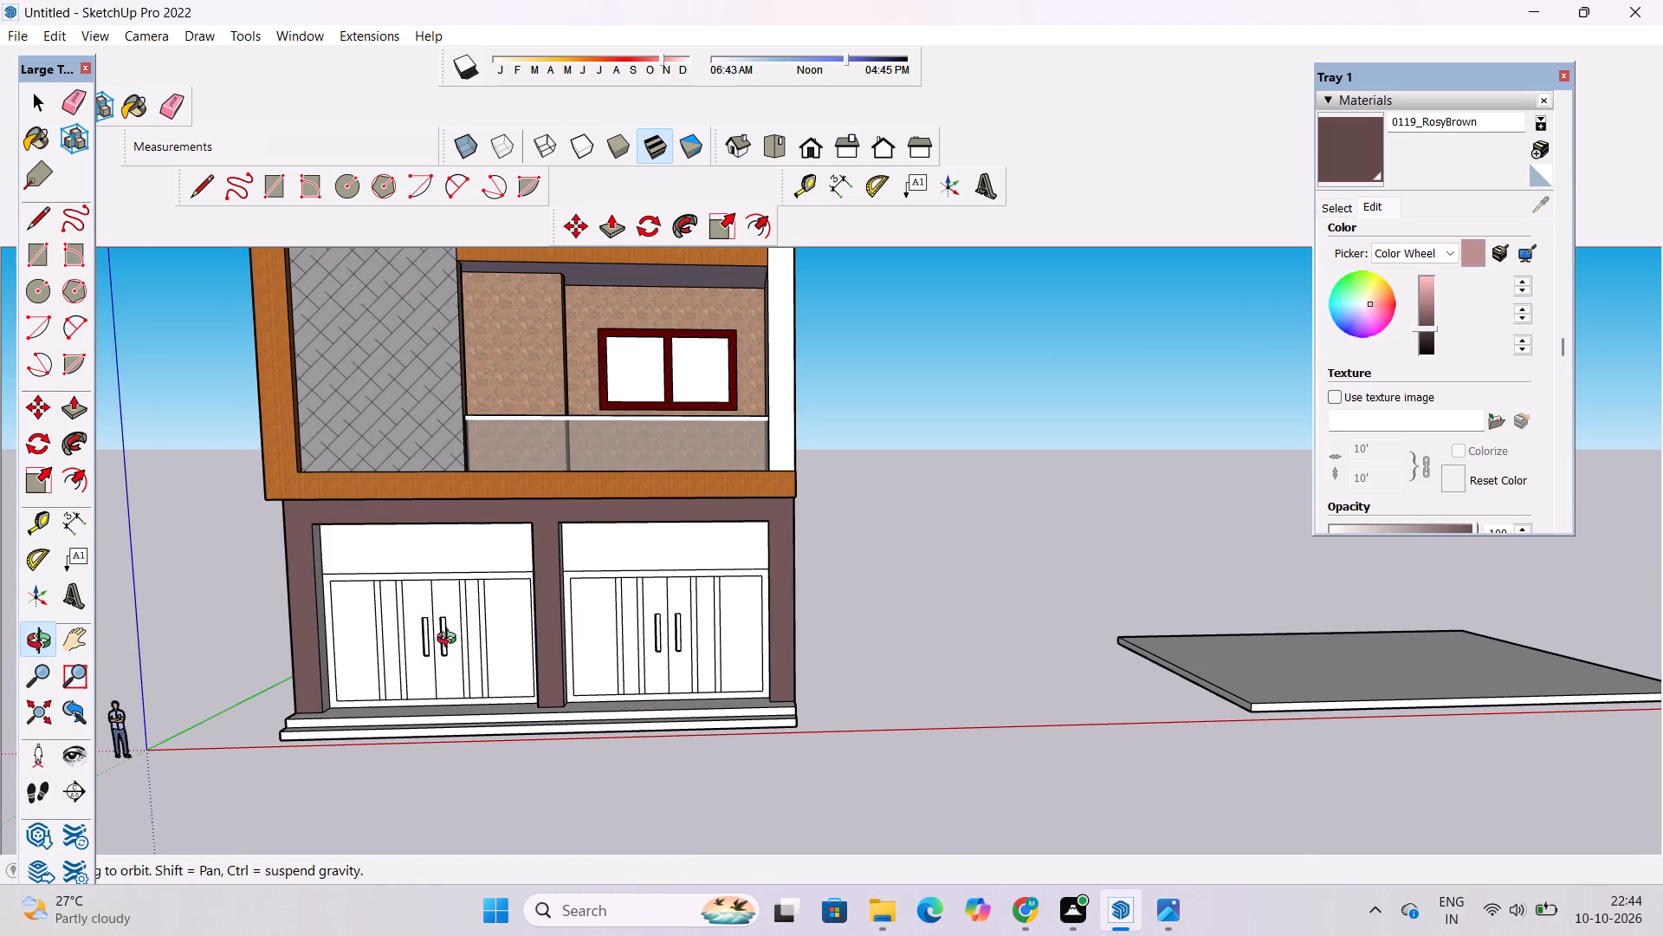
drag(601, 640, 560, 707)
scroll(565, 659, up, 4)
drag(585, 634, 595, 705)
shift+drag(597, 707, 513, 604)
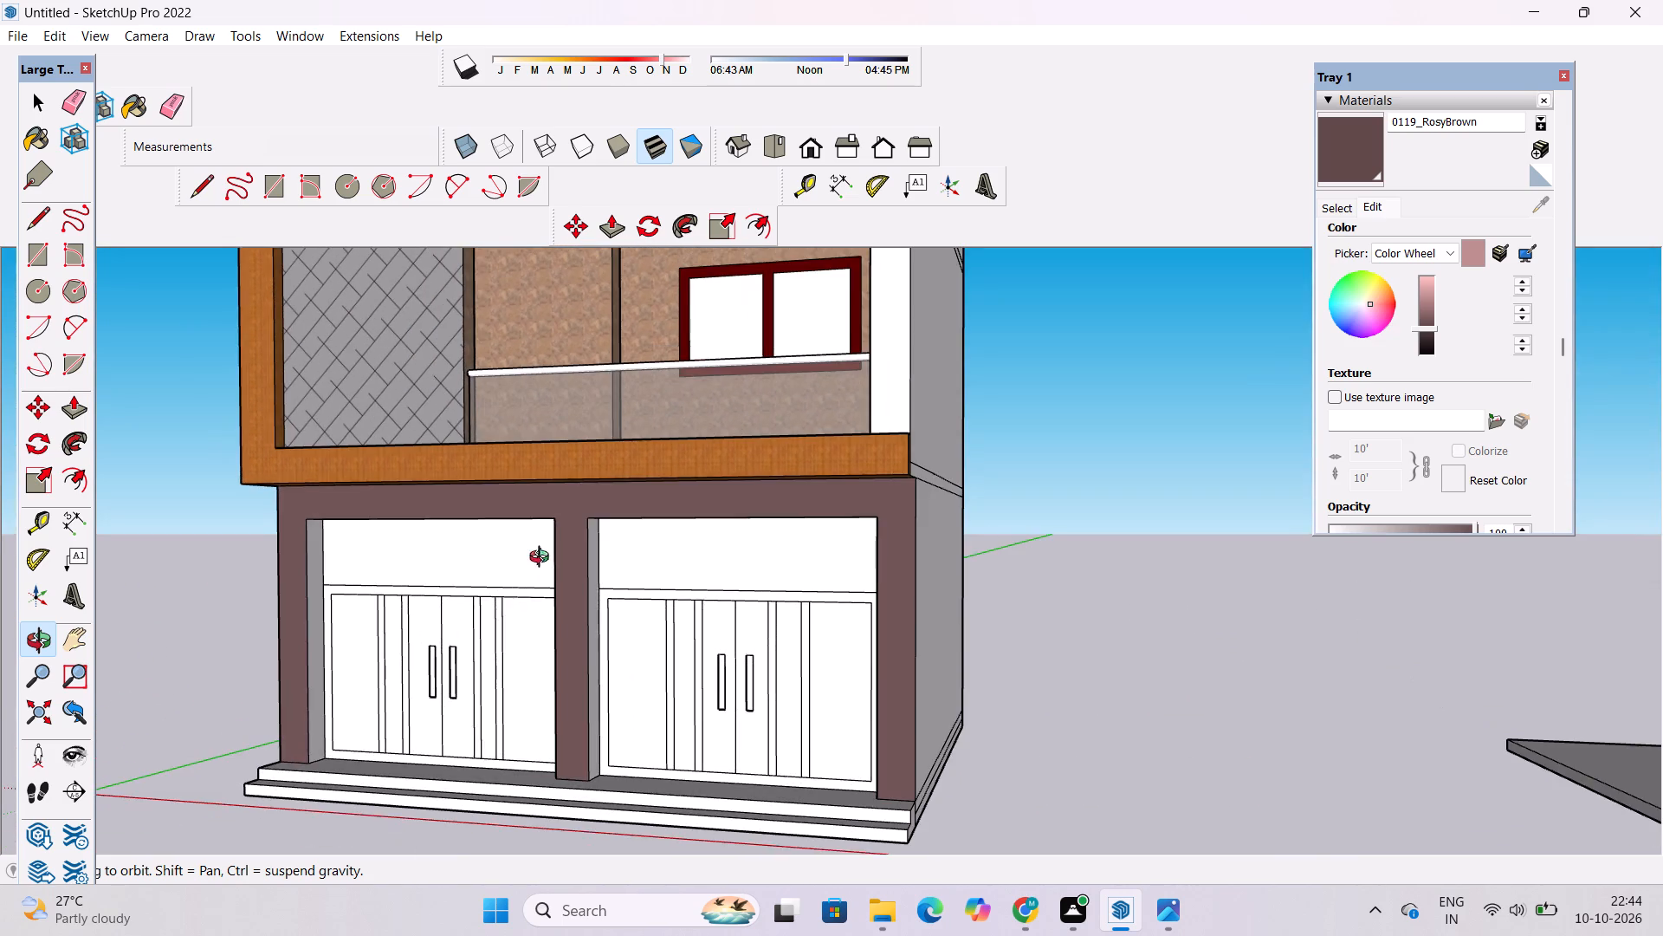
drag(551, 569, 765, 311)
shift+drag(690, 378, 666, 395)
click(1361, 155)
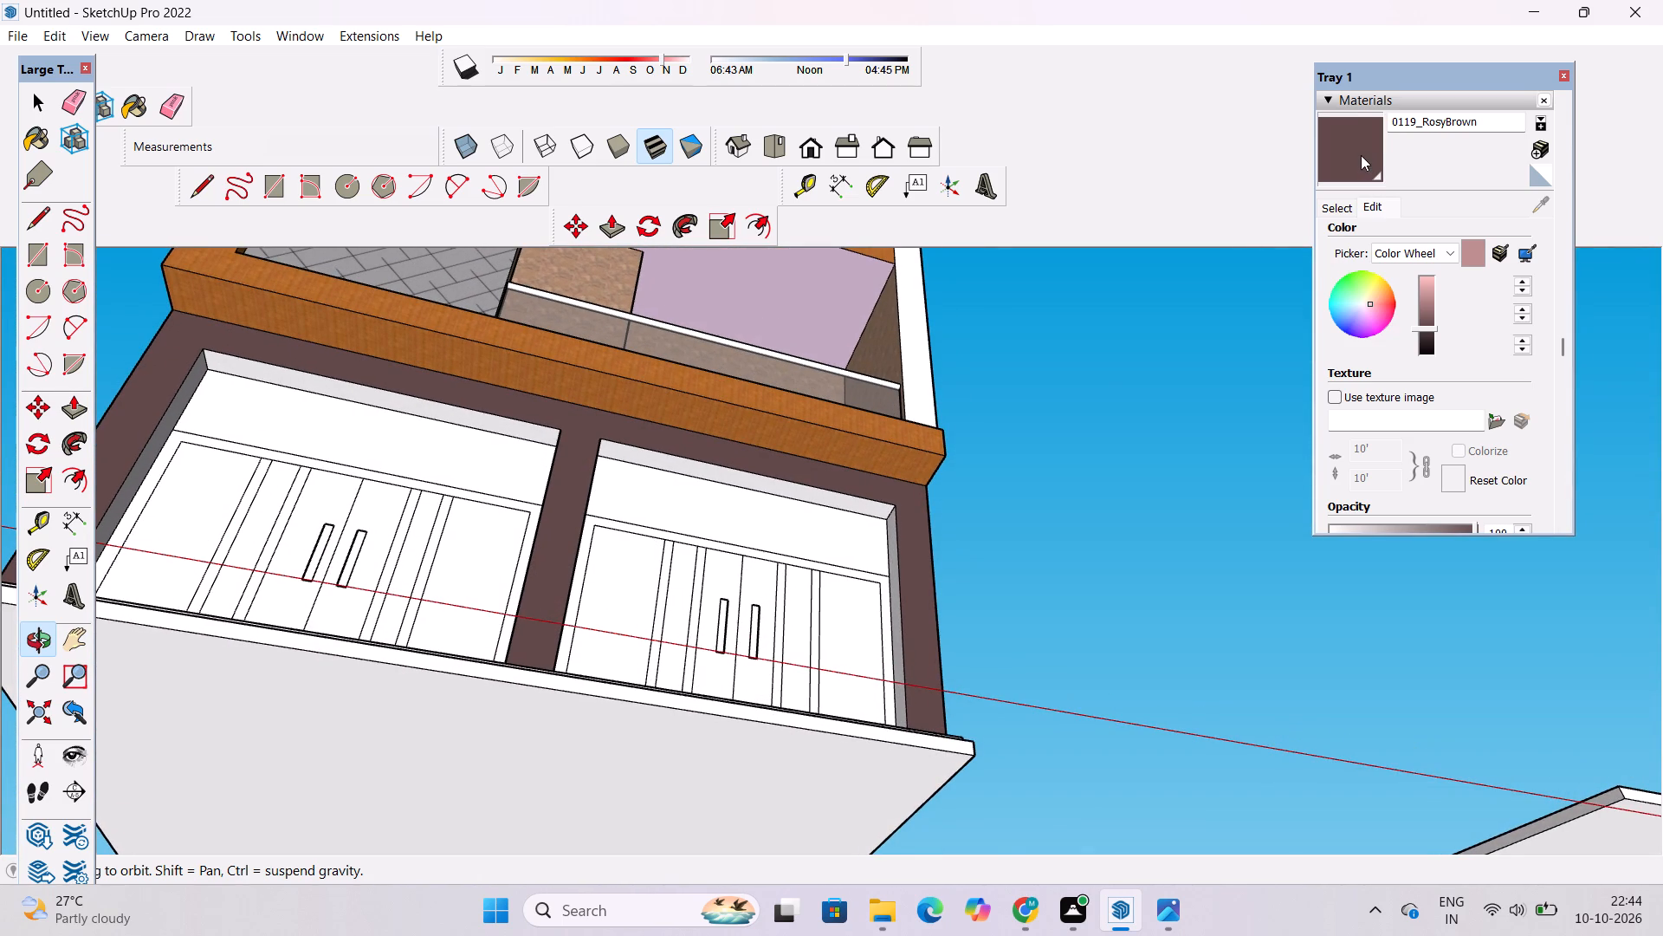
scroll(918, 520, up, 11)
click(867, 517)
click(851, 522)
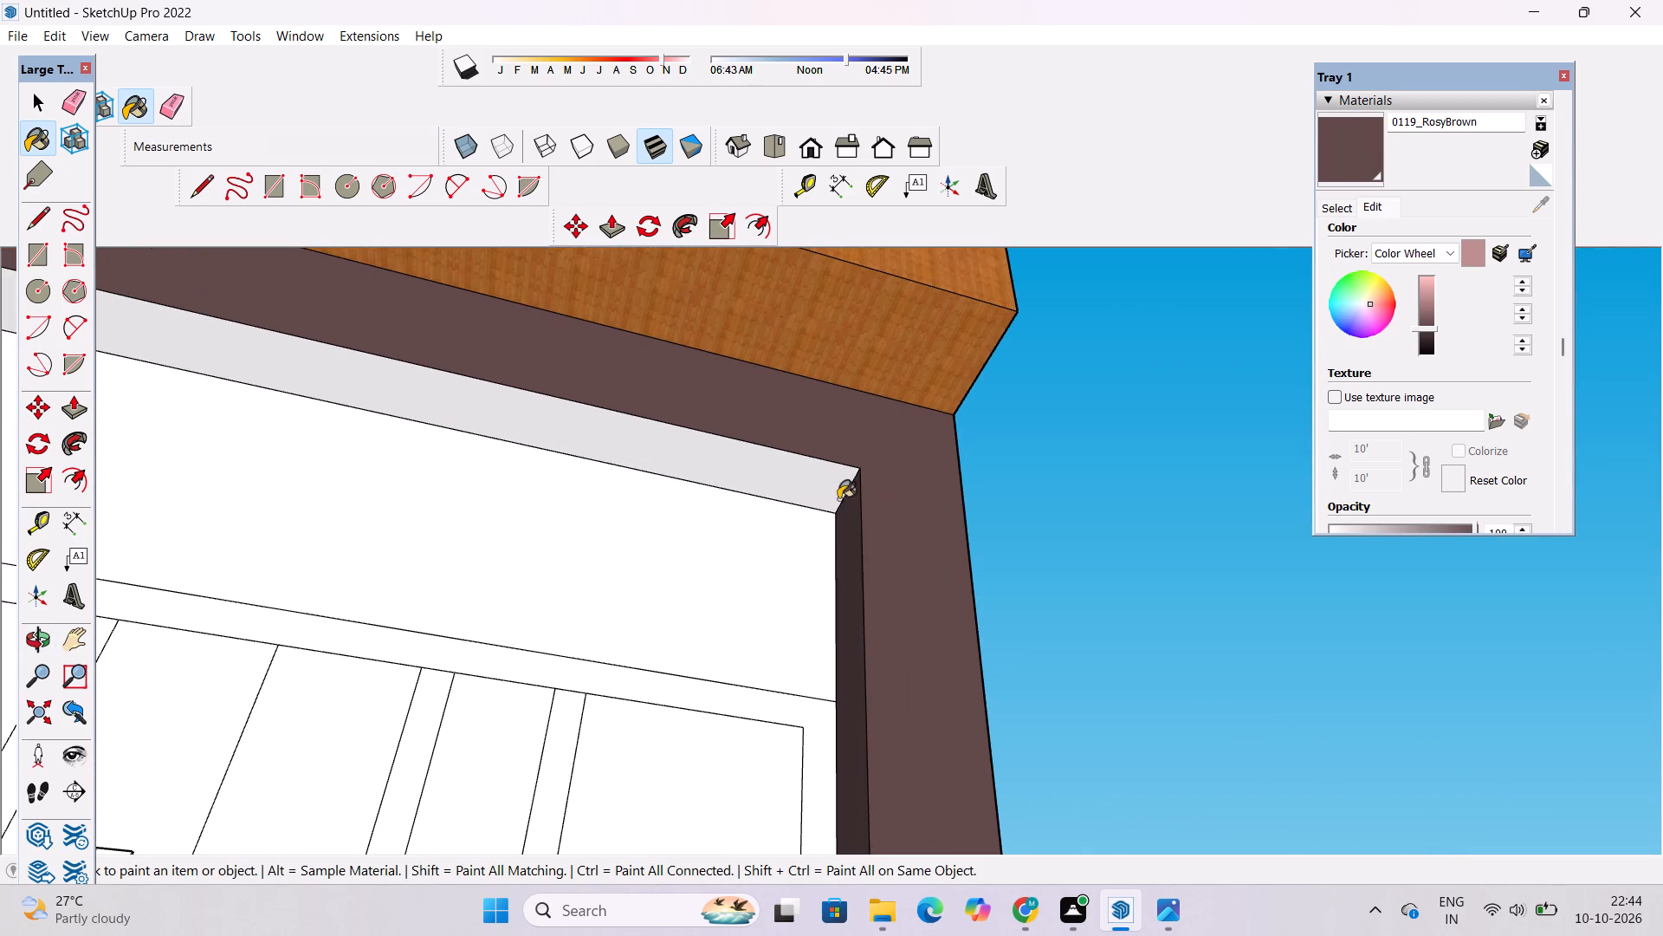
click(829, 484)
scroll(1181, 442, down, 5)
scroll(1630, 219, down, 4)
scroll(1280, 343, down, 4)
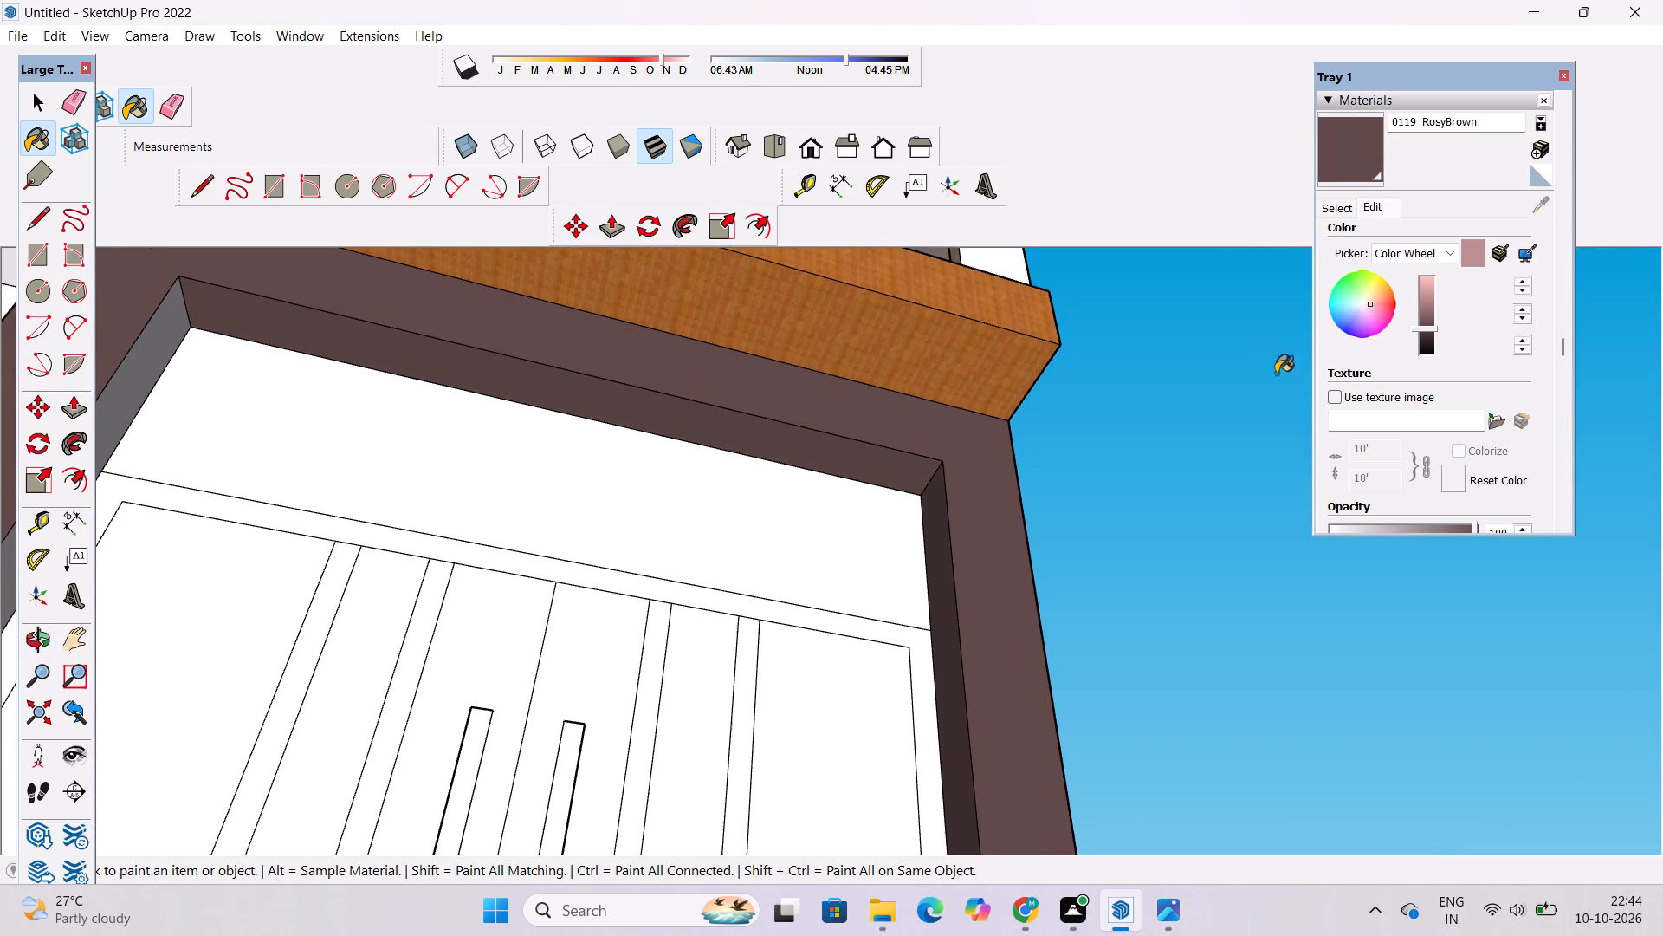
scroll(1276, 374, down, 9)
scroll(792, 420, down, 6)
scroll(491, 507, up, 7)
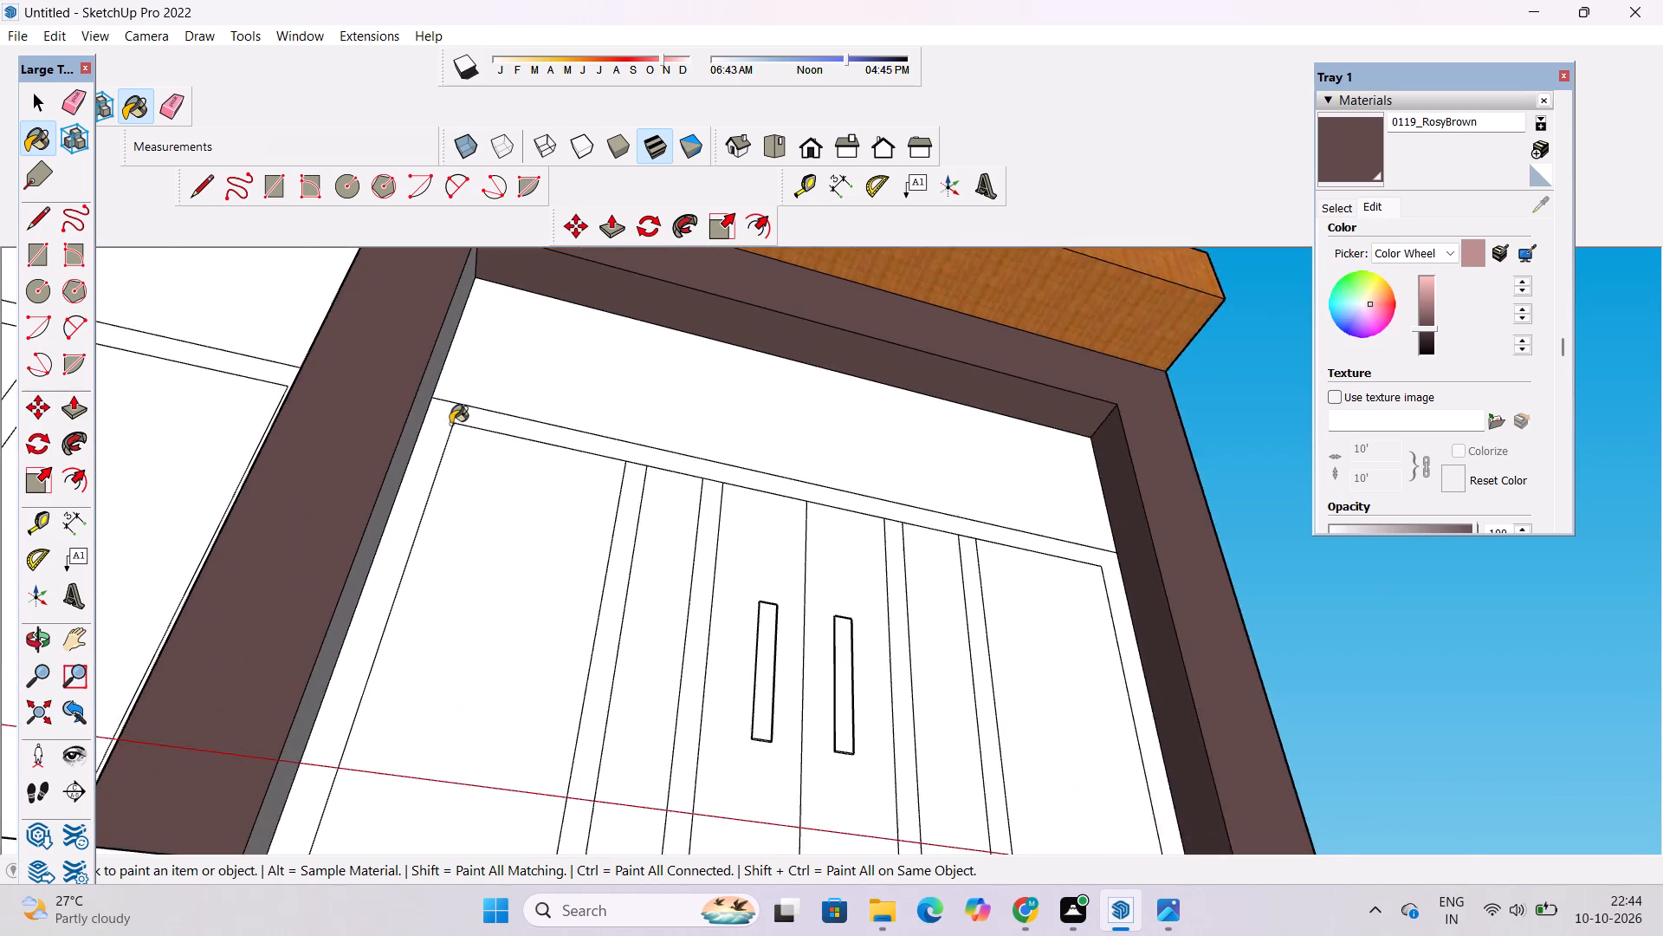
scroll(450, 424, up, 3)
click(421, 360)
Paint the underside and both inner side faces of the left-hand door opening with the darkened 0119_RosyBrown.
scroll(585, 460, down, 11)
scroll(355, 398, up, 2)
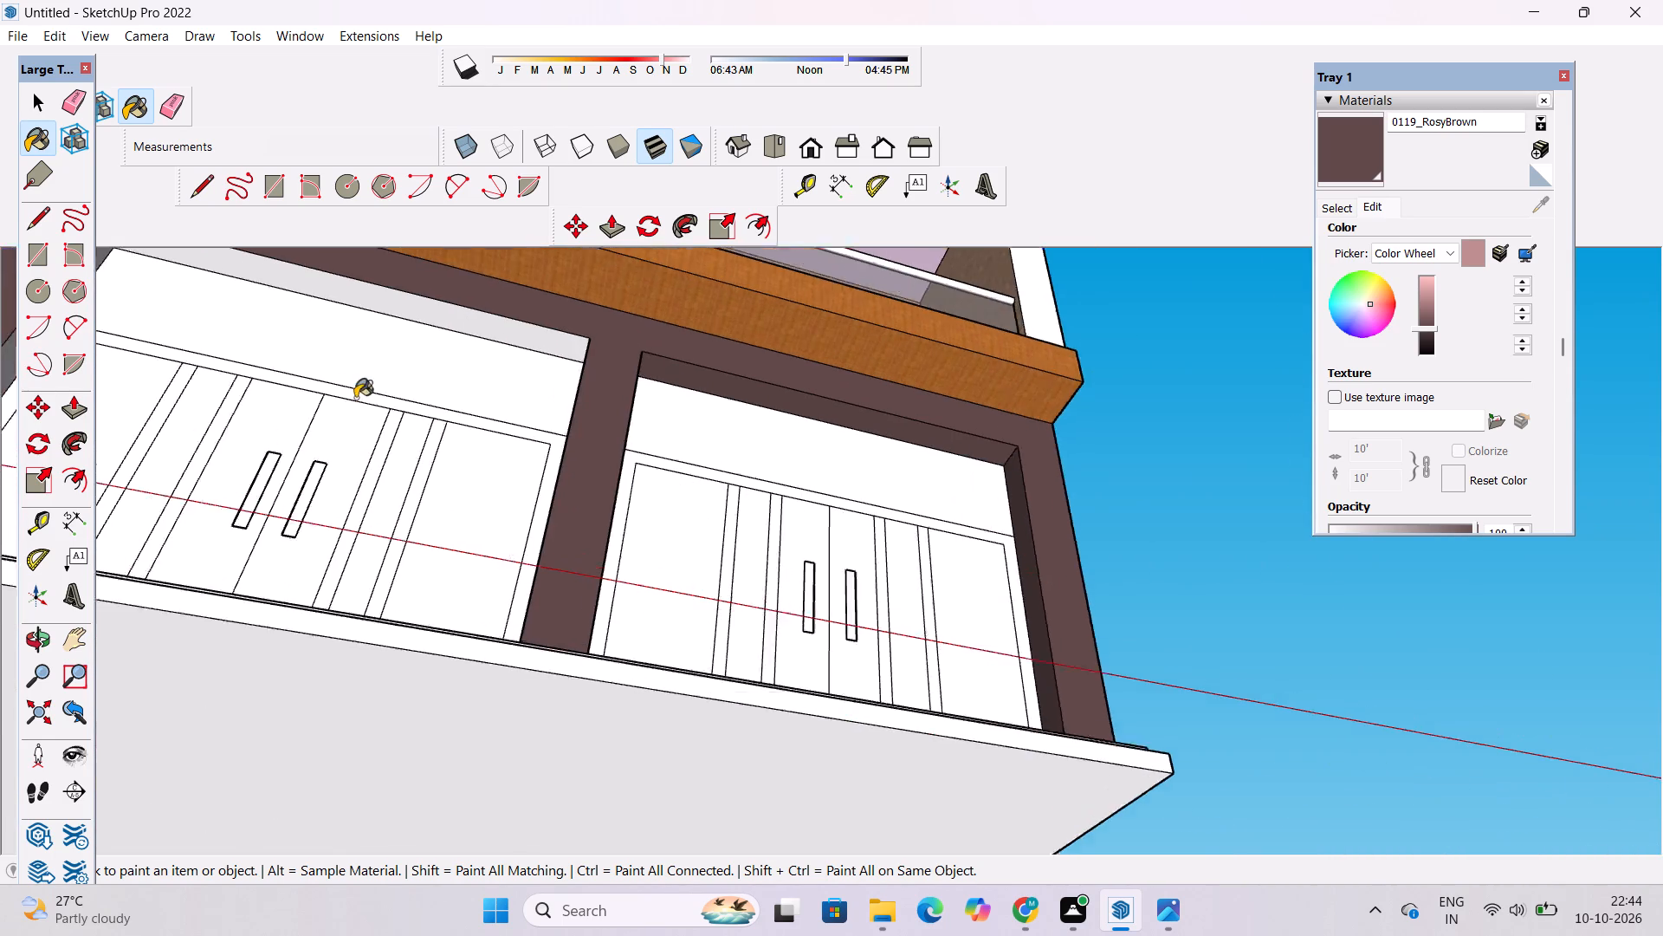
scroll(355, 398, up, 12)
click(746, 358)
click(814, 395)
scroll(1099, 330, down, 5)
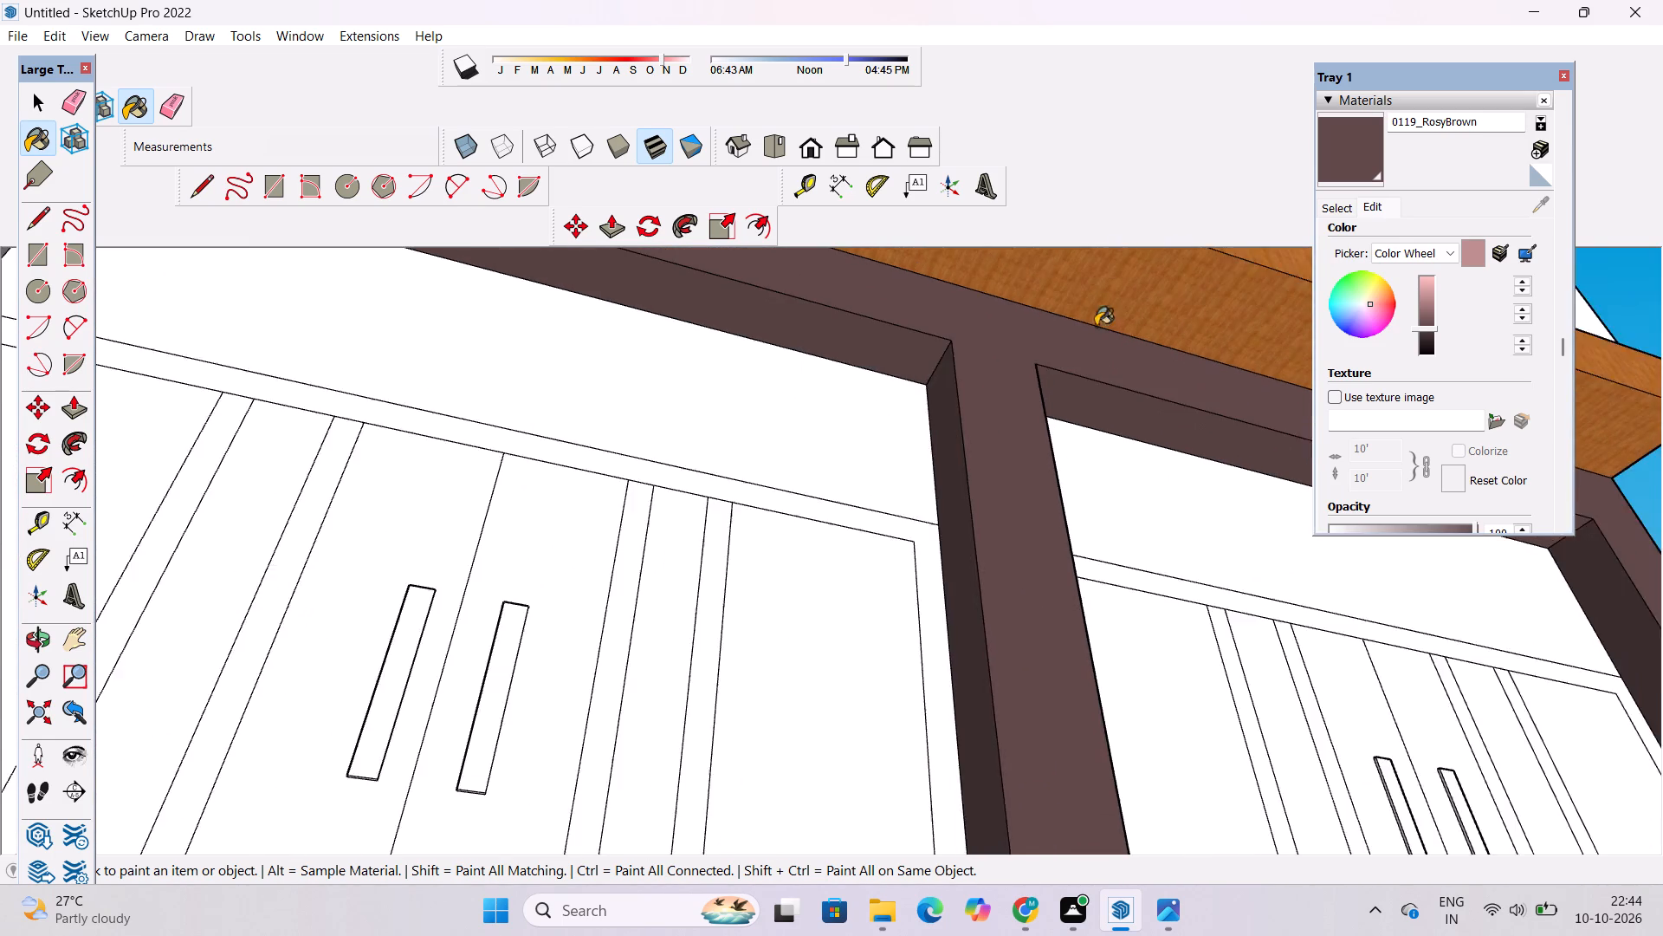
scroll(1096, 326, down, 10)
scroll(825, 356, up, 17)
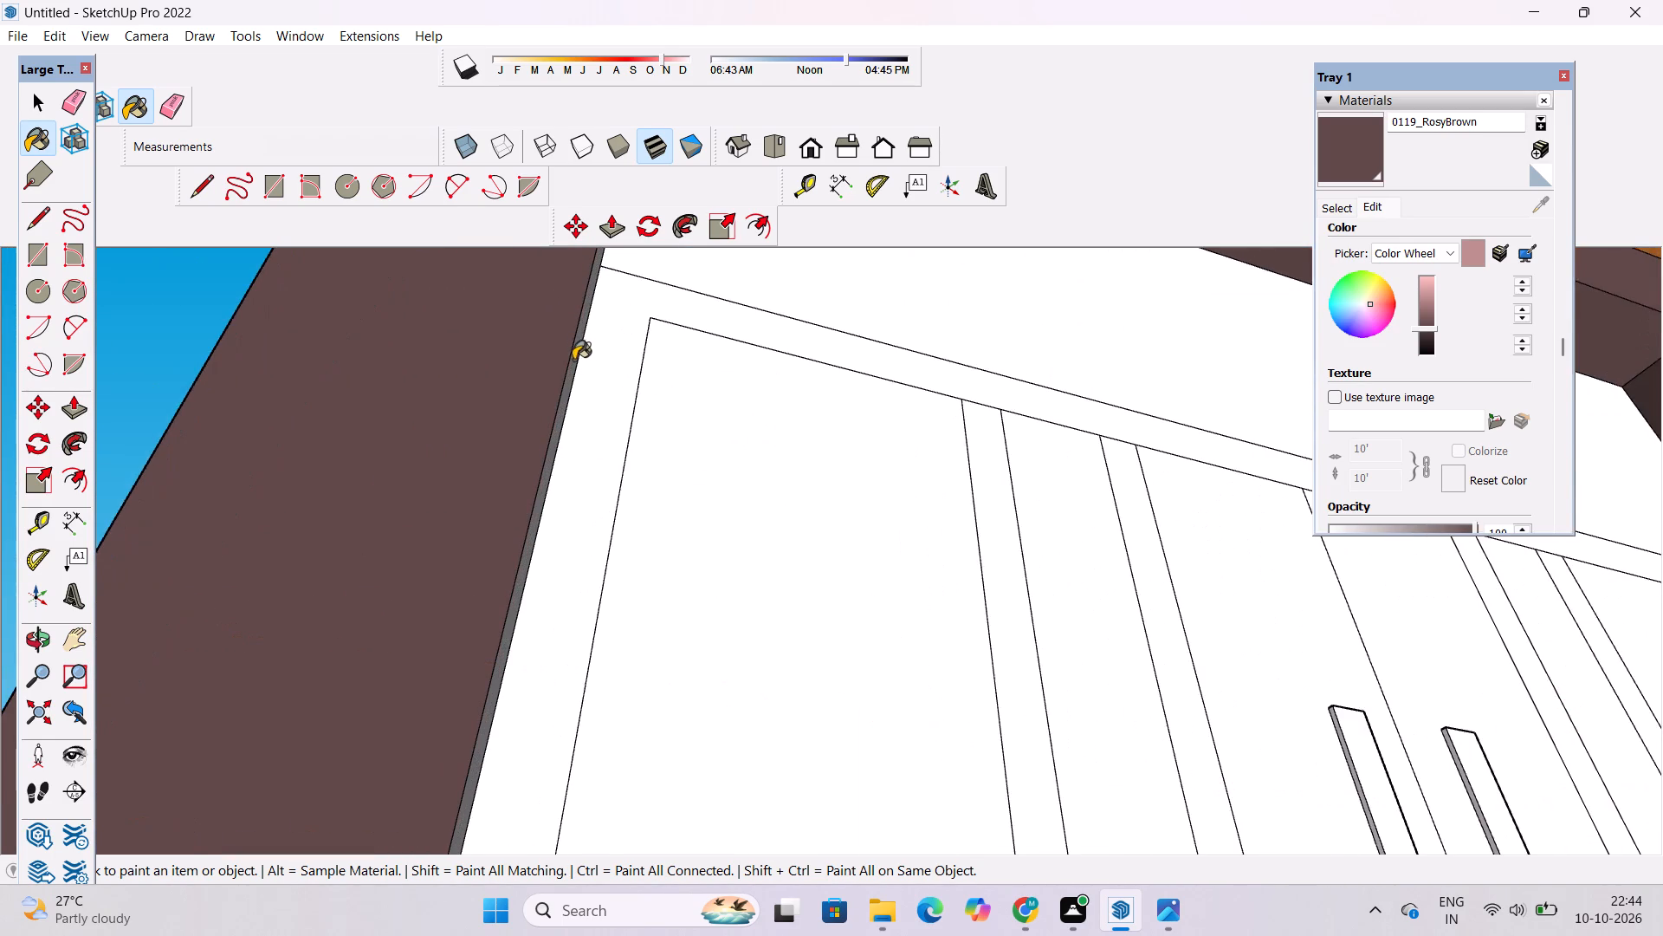
scroll(573, 361, up, 5)
click(570, 375)
Examine the painted ground-floor door surround and the facade above it from the front.
key(o)
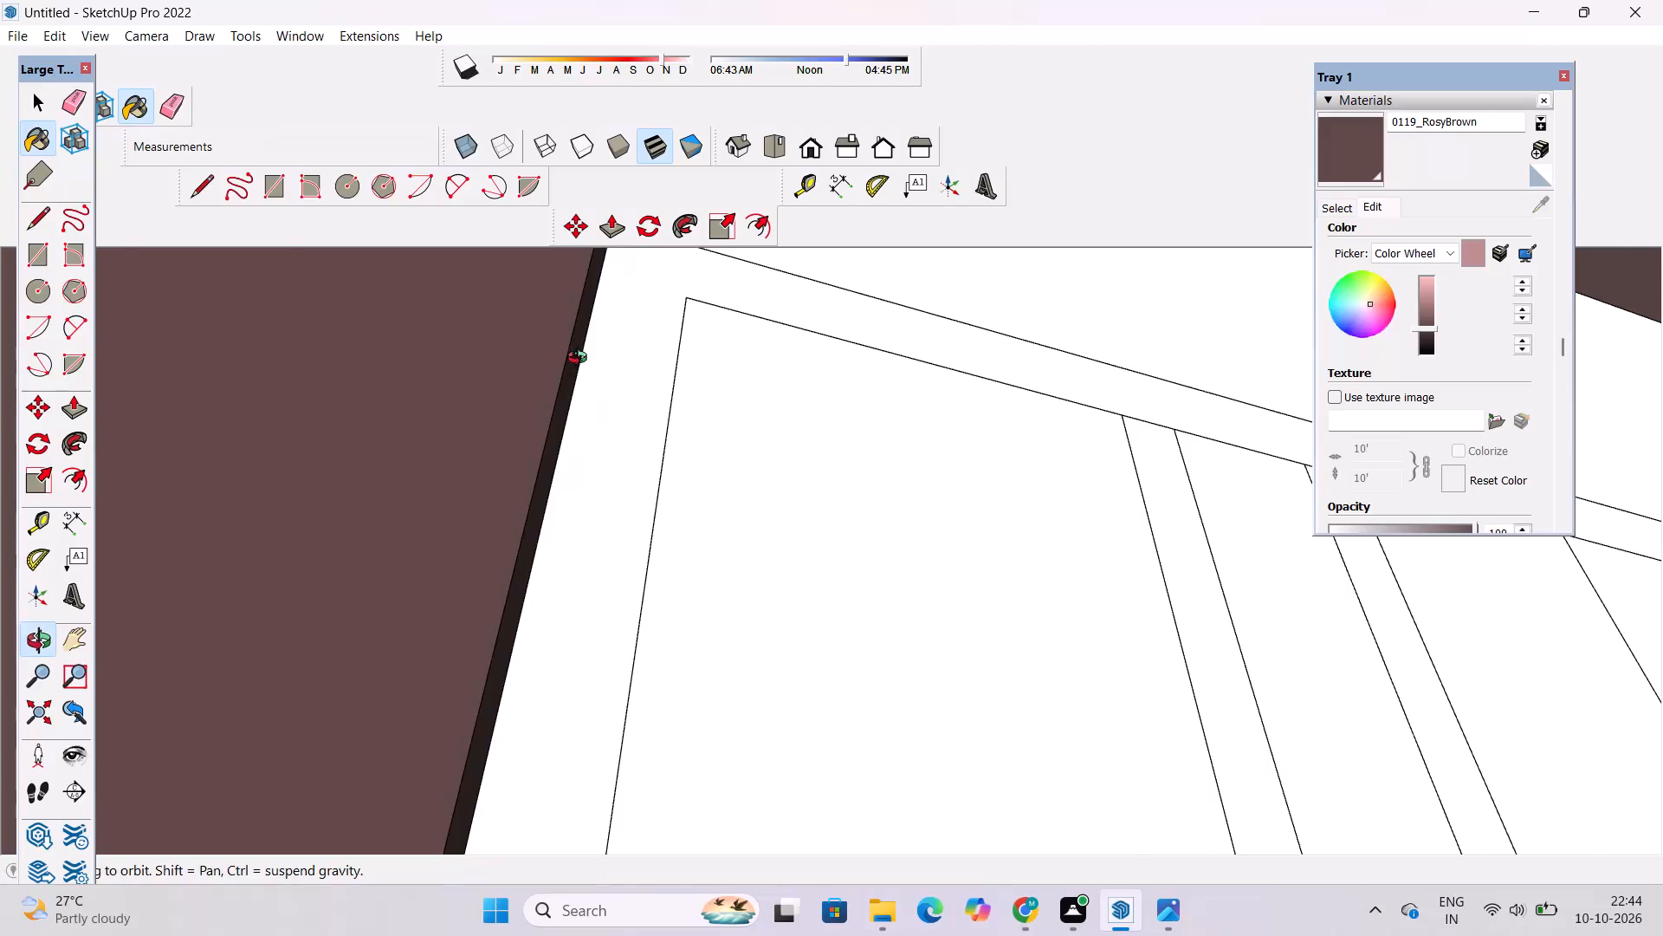
scroll(582, 371, down, 13)
drag(702, 355, 695, 438)
scroll(695, 438, down, 6)
shift+drag(723, 443, 704, 436)
shift+drag(696, 437, 636, 608)
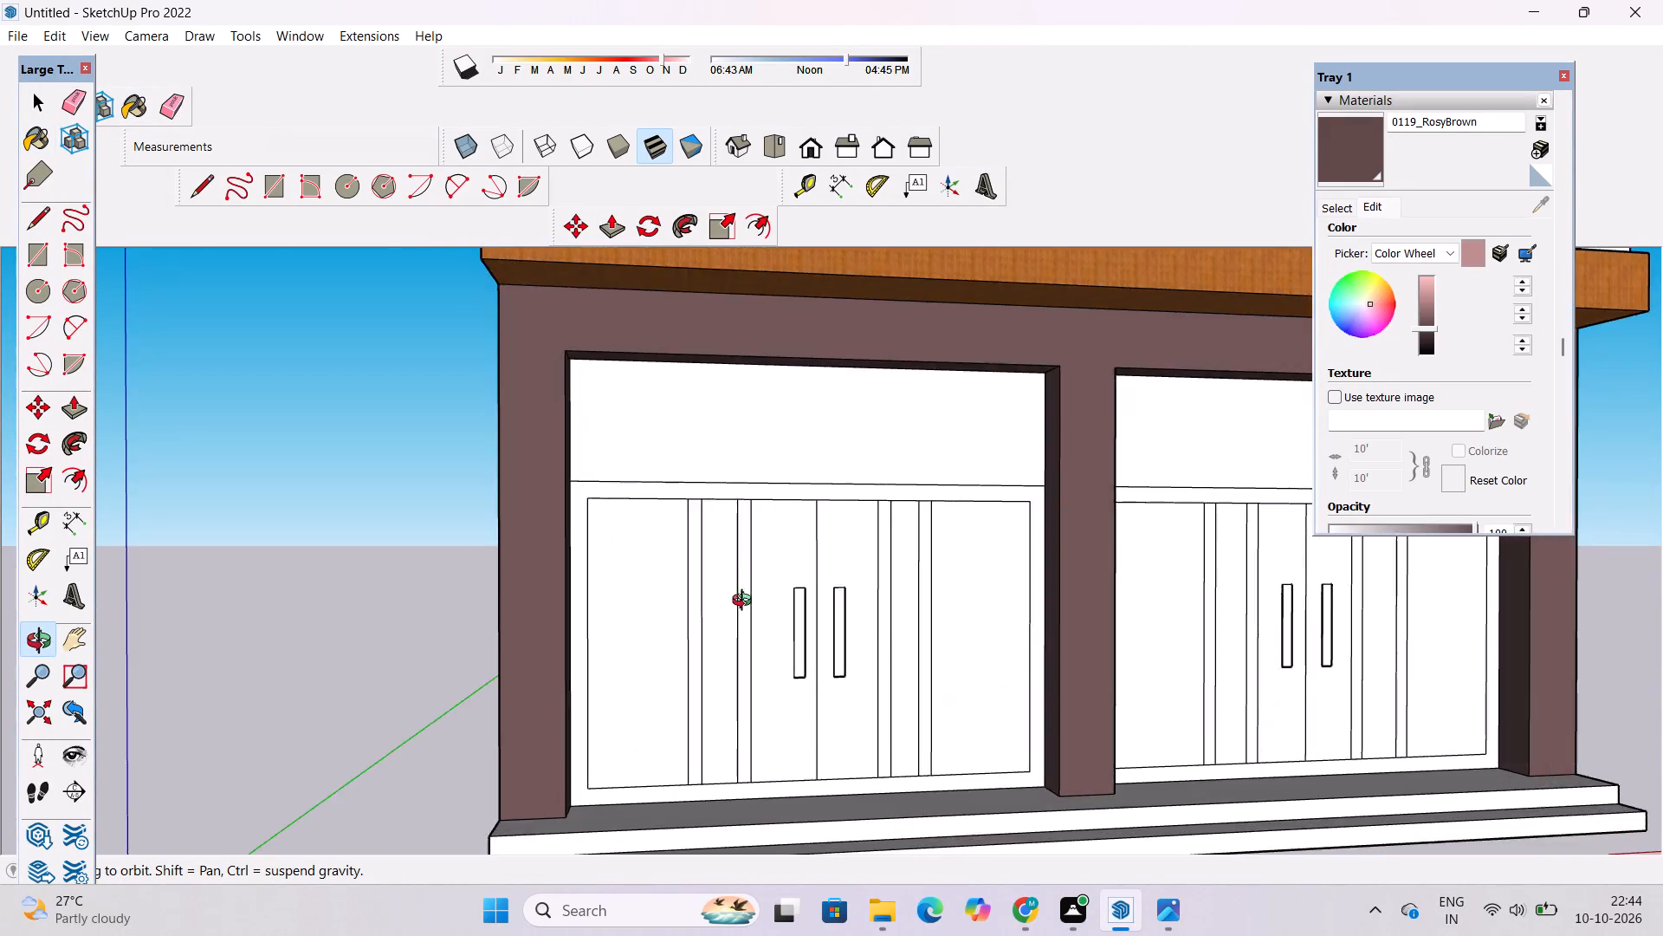
scroll(746, 602, down, 5)
shift+drag(708, 556, 665, 536)
drag(680, 549, 683, 564)
scroll(704, 578, up, 3)
shift+drag(754, 600, 700, 586)
shift+scroll(695, 581, down, 3)
shift+drag(711, 577, 652, 595)
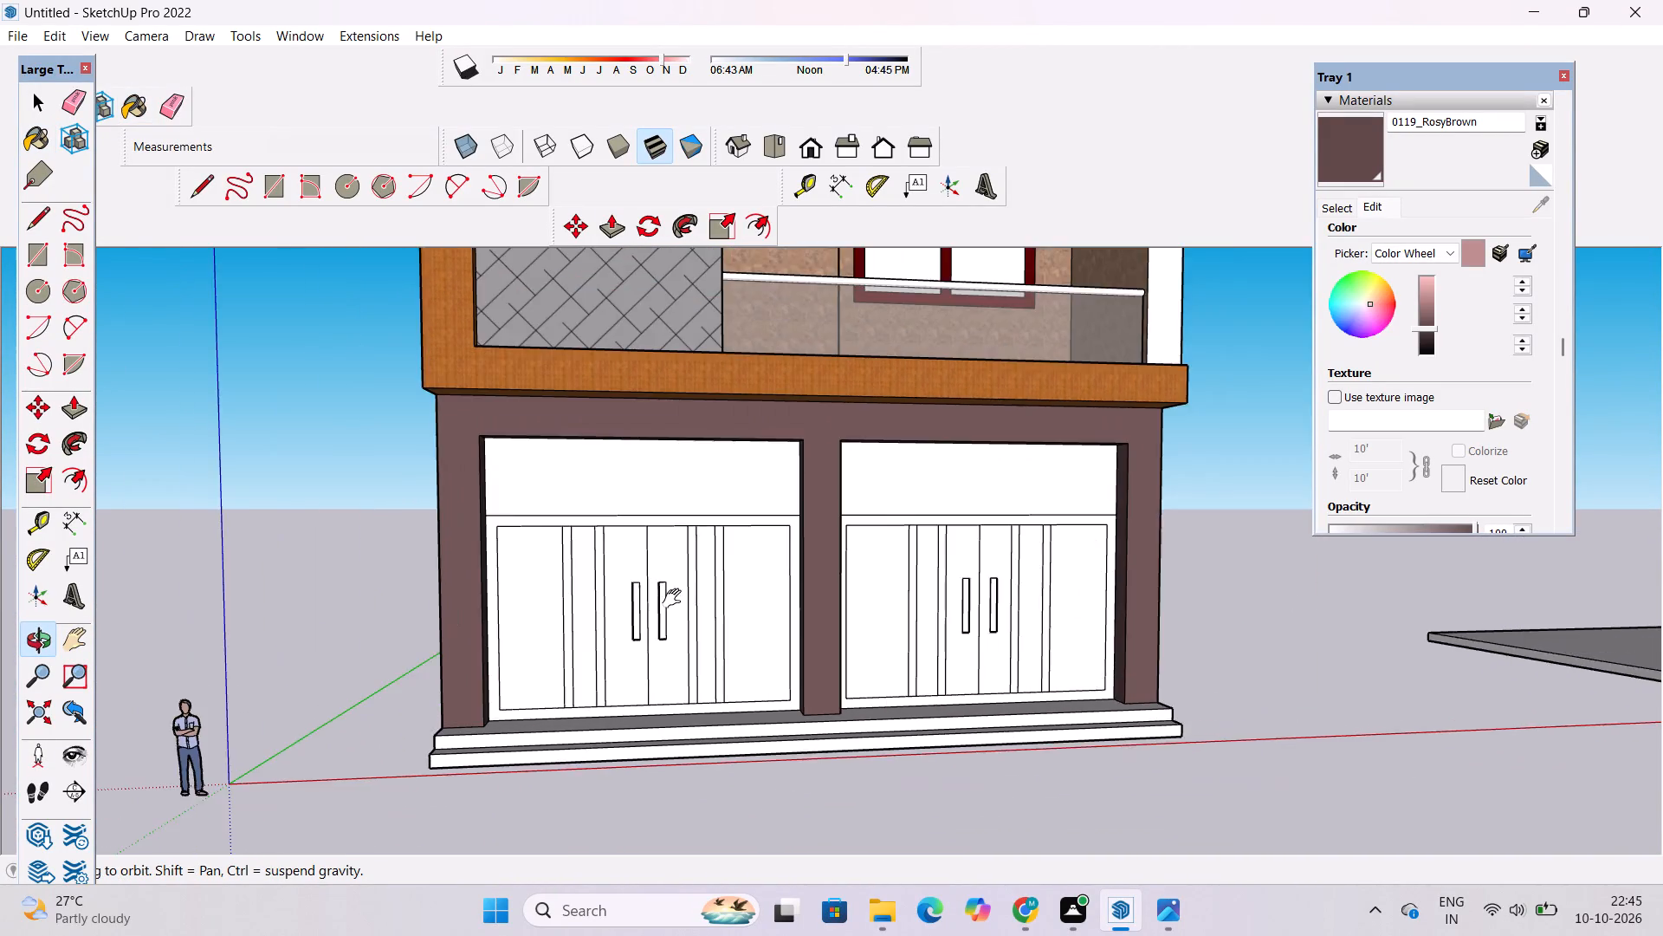
shift+scroll(676, 599, up, 4)
shift+drag(678, 599, 611, 600)
scroll(955, 581, down, 7)
drag(1125, 549, 1019, 572)
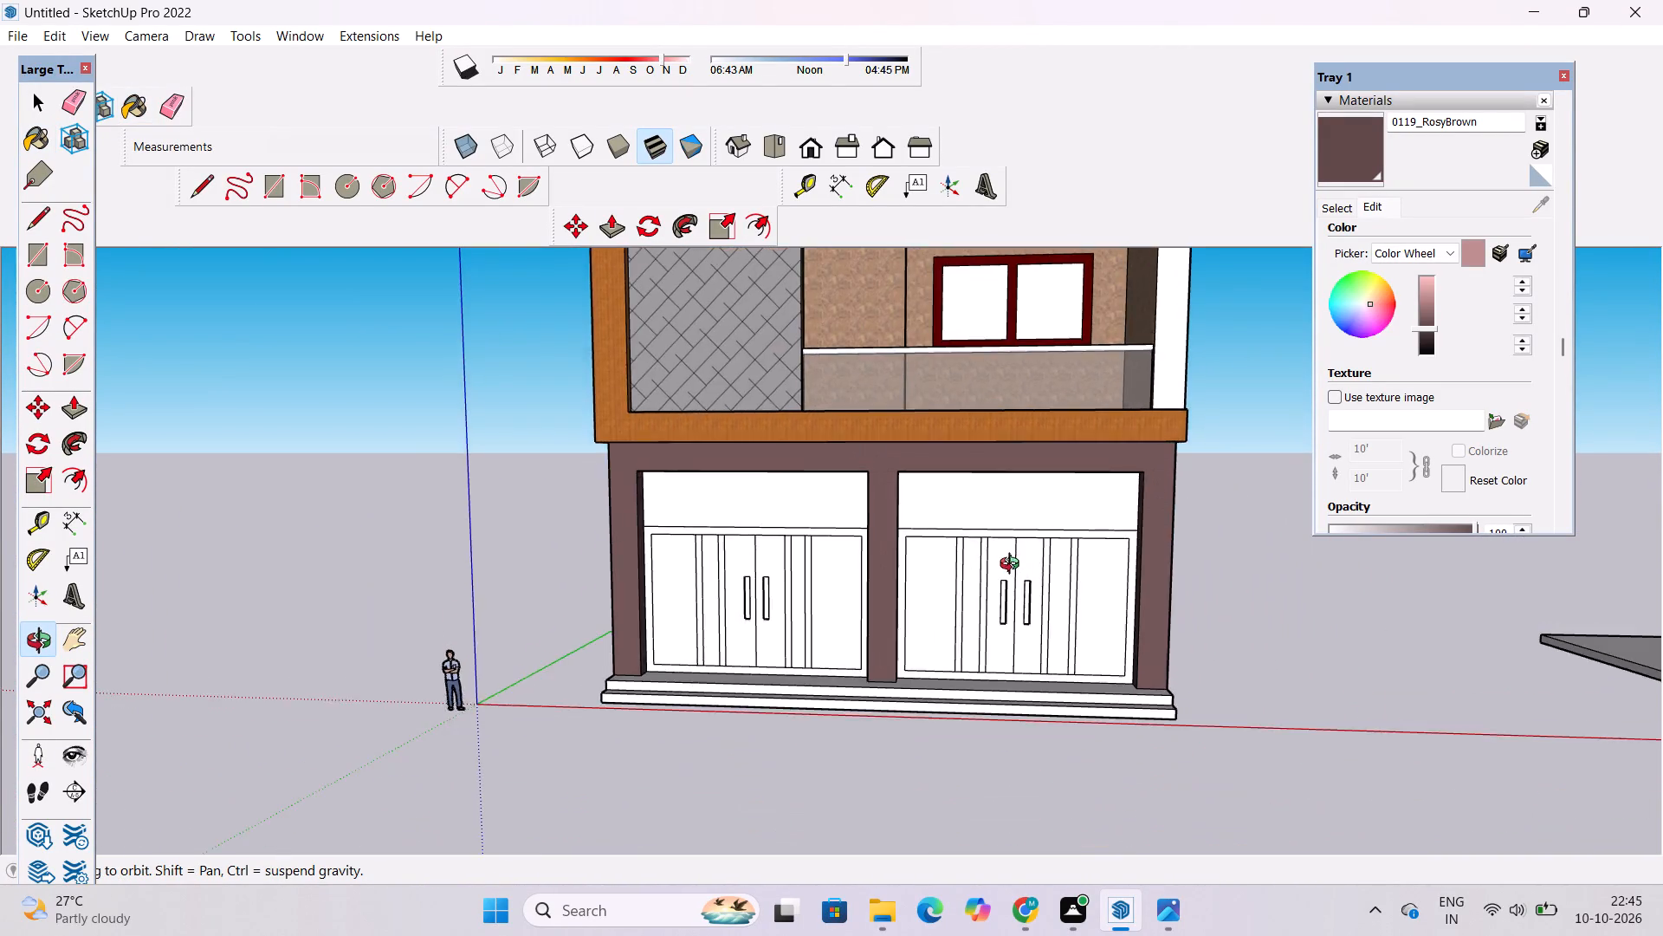
scroll(1013, 565, down, 5)
shift+drag(1011, 556, 967, 609)
drag(965, 610, 988, 617)
Paint the panels above both ground-floor doors with 0136_Charcoal from the Colors-Named collection.
click(1339, 214)
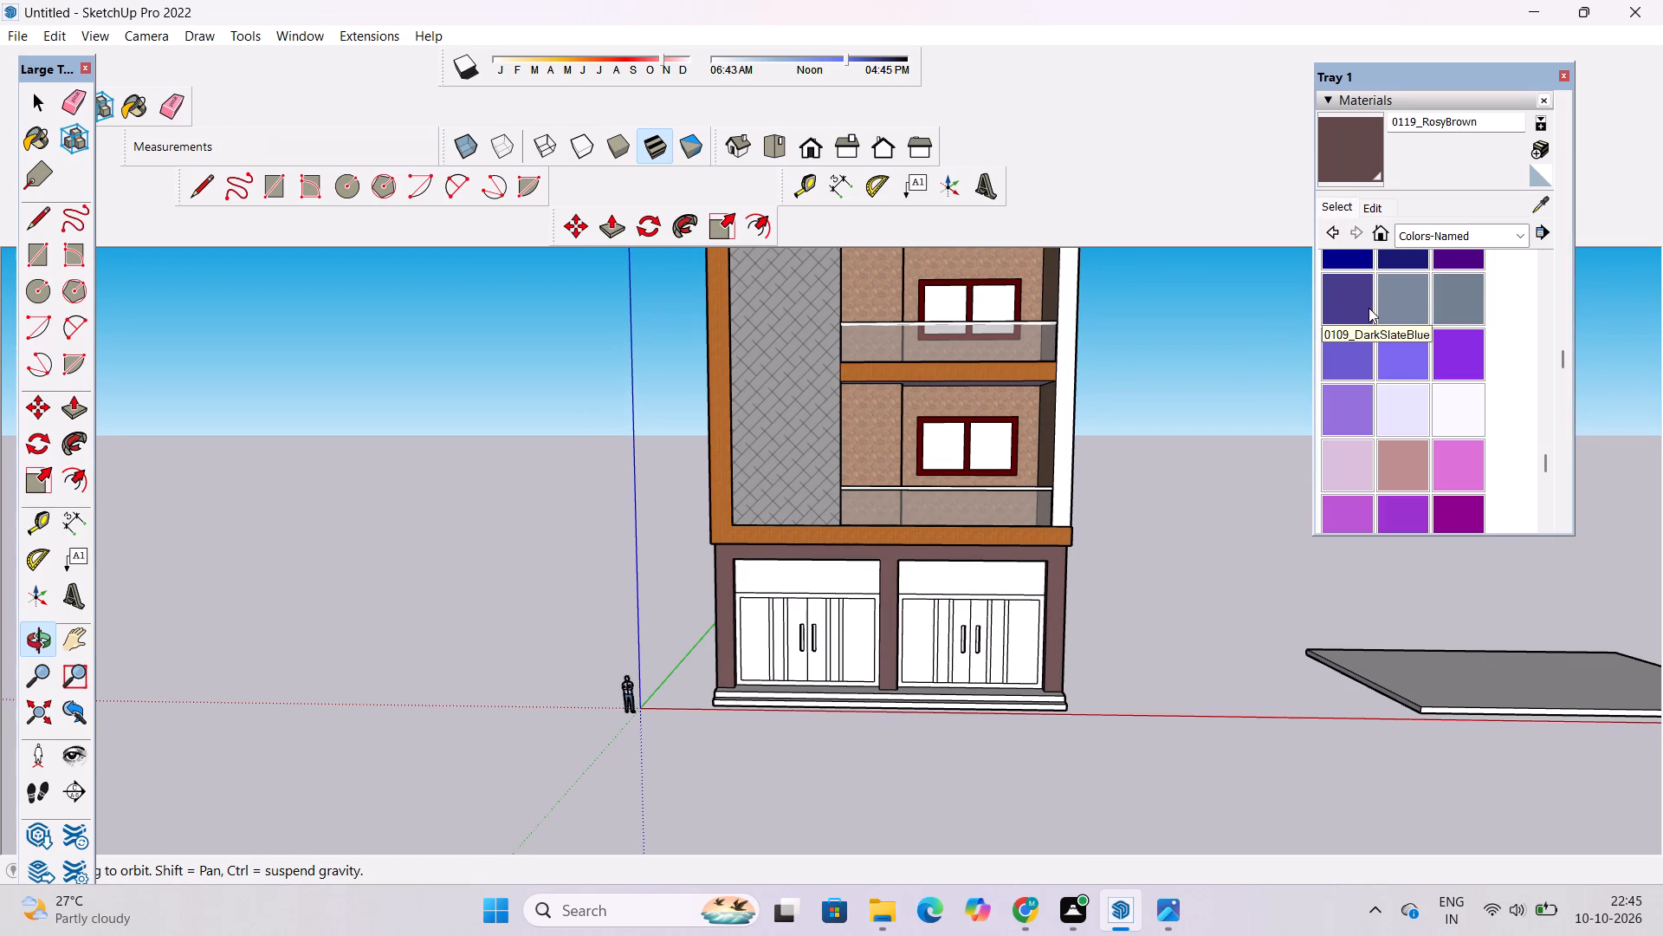
scroll(1401, 356, up, 2)
scroll(1401, 356, down, 5)
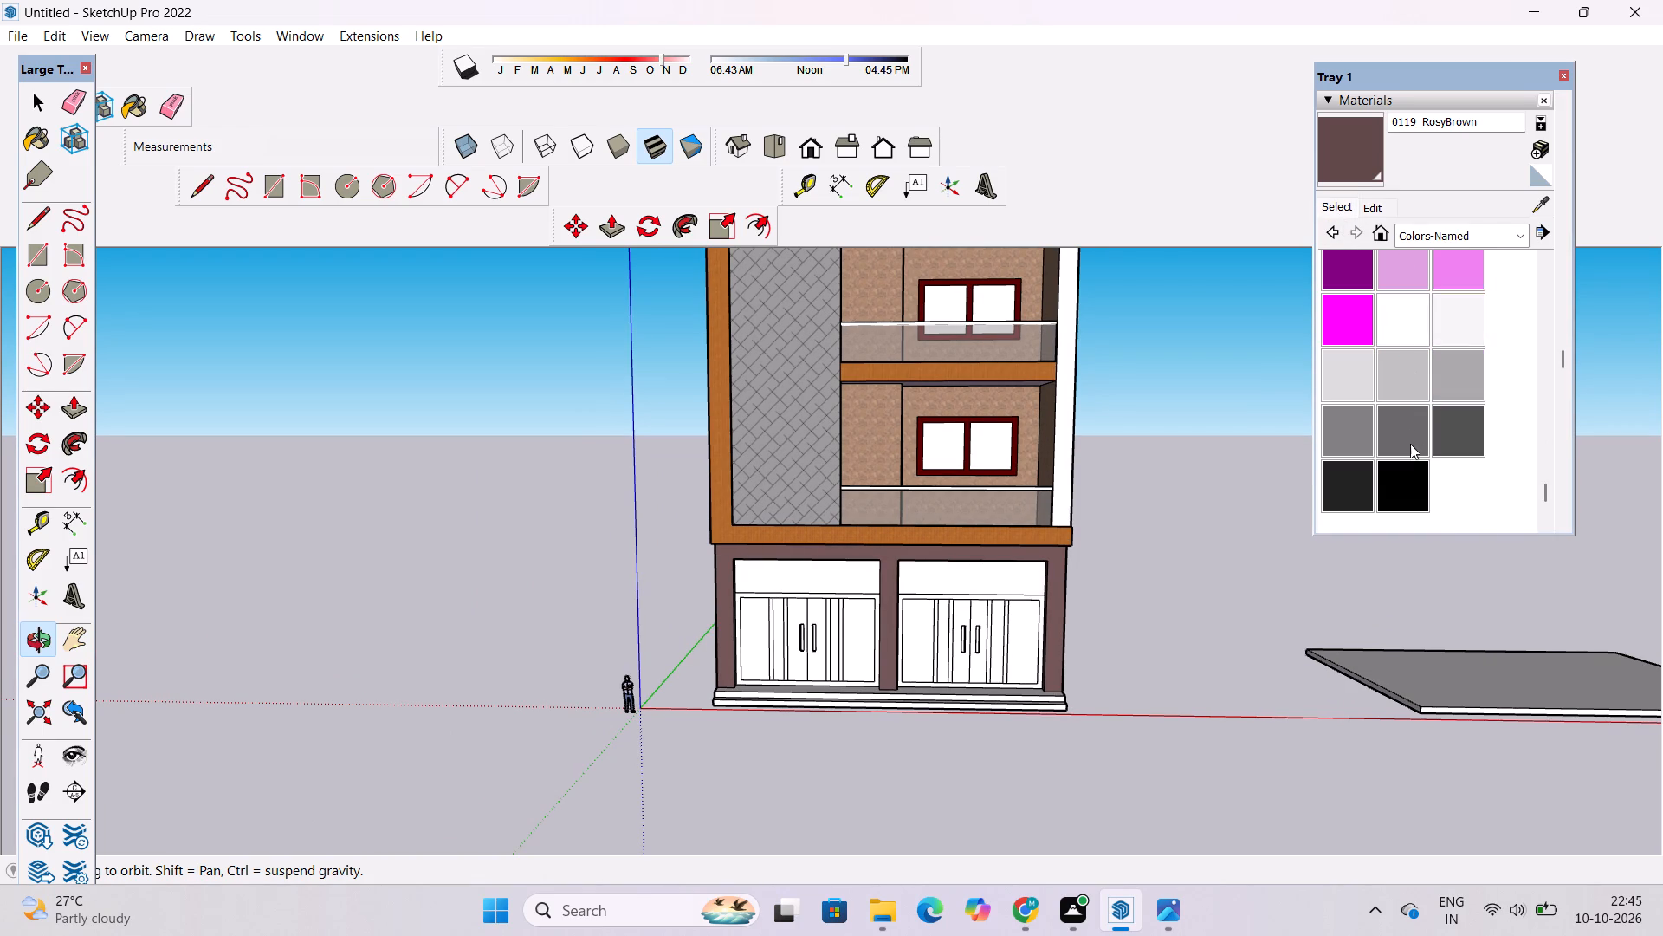
click(1324, 492)
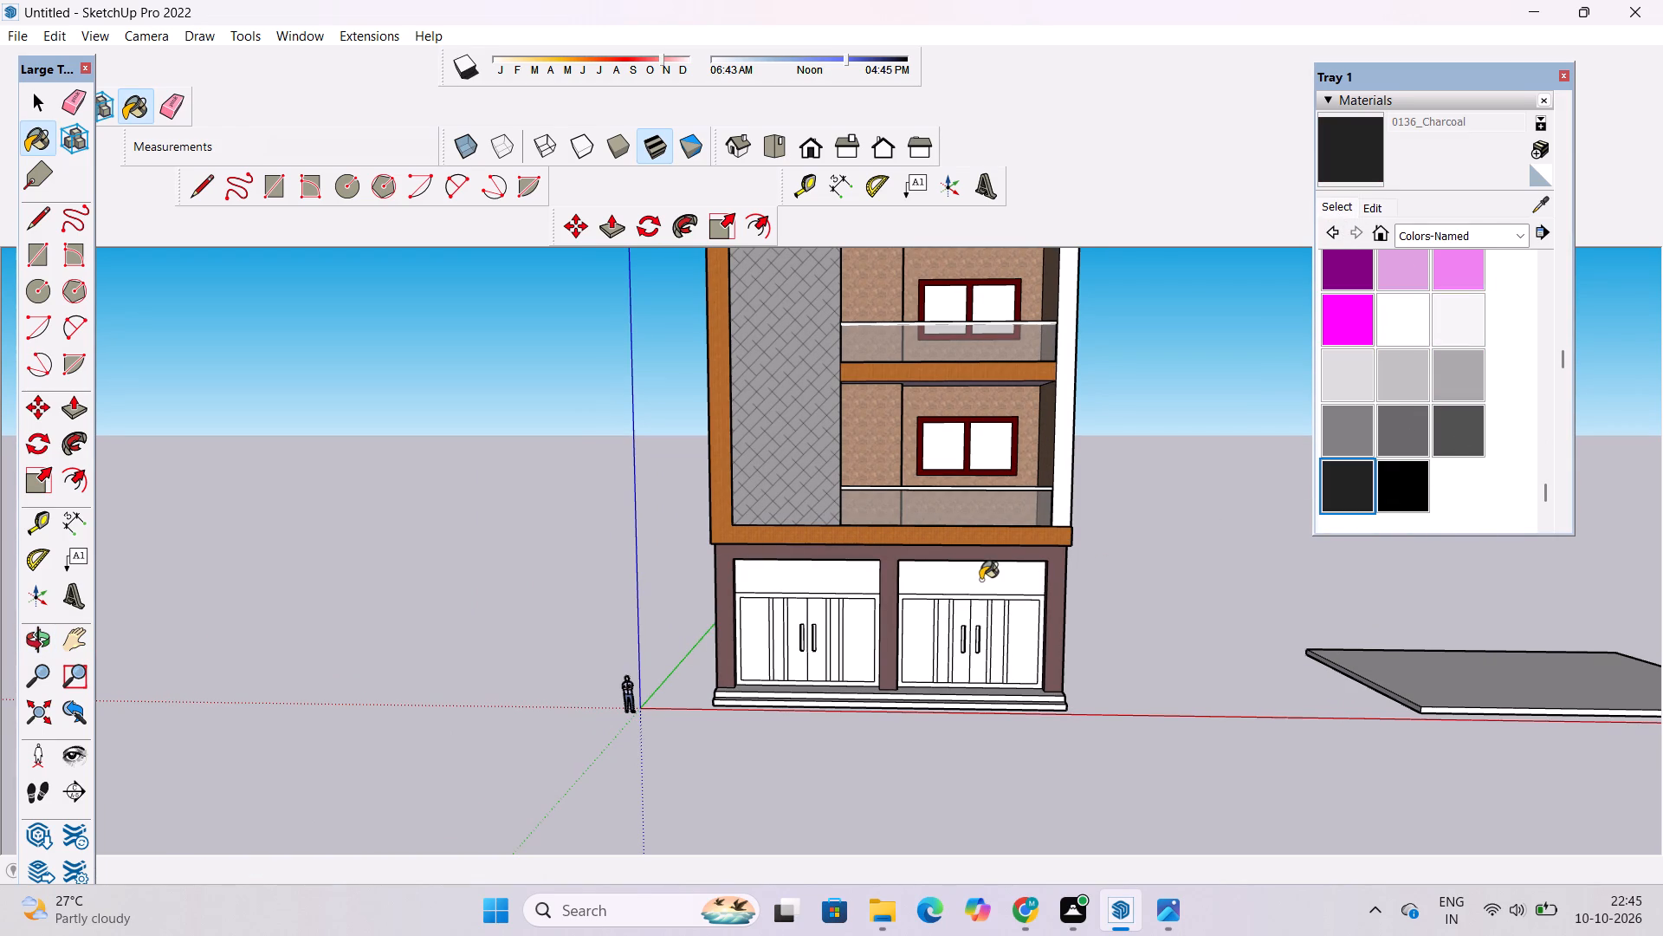
click(980, 580)
click(799, 584)
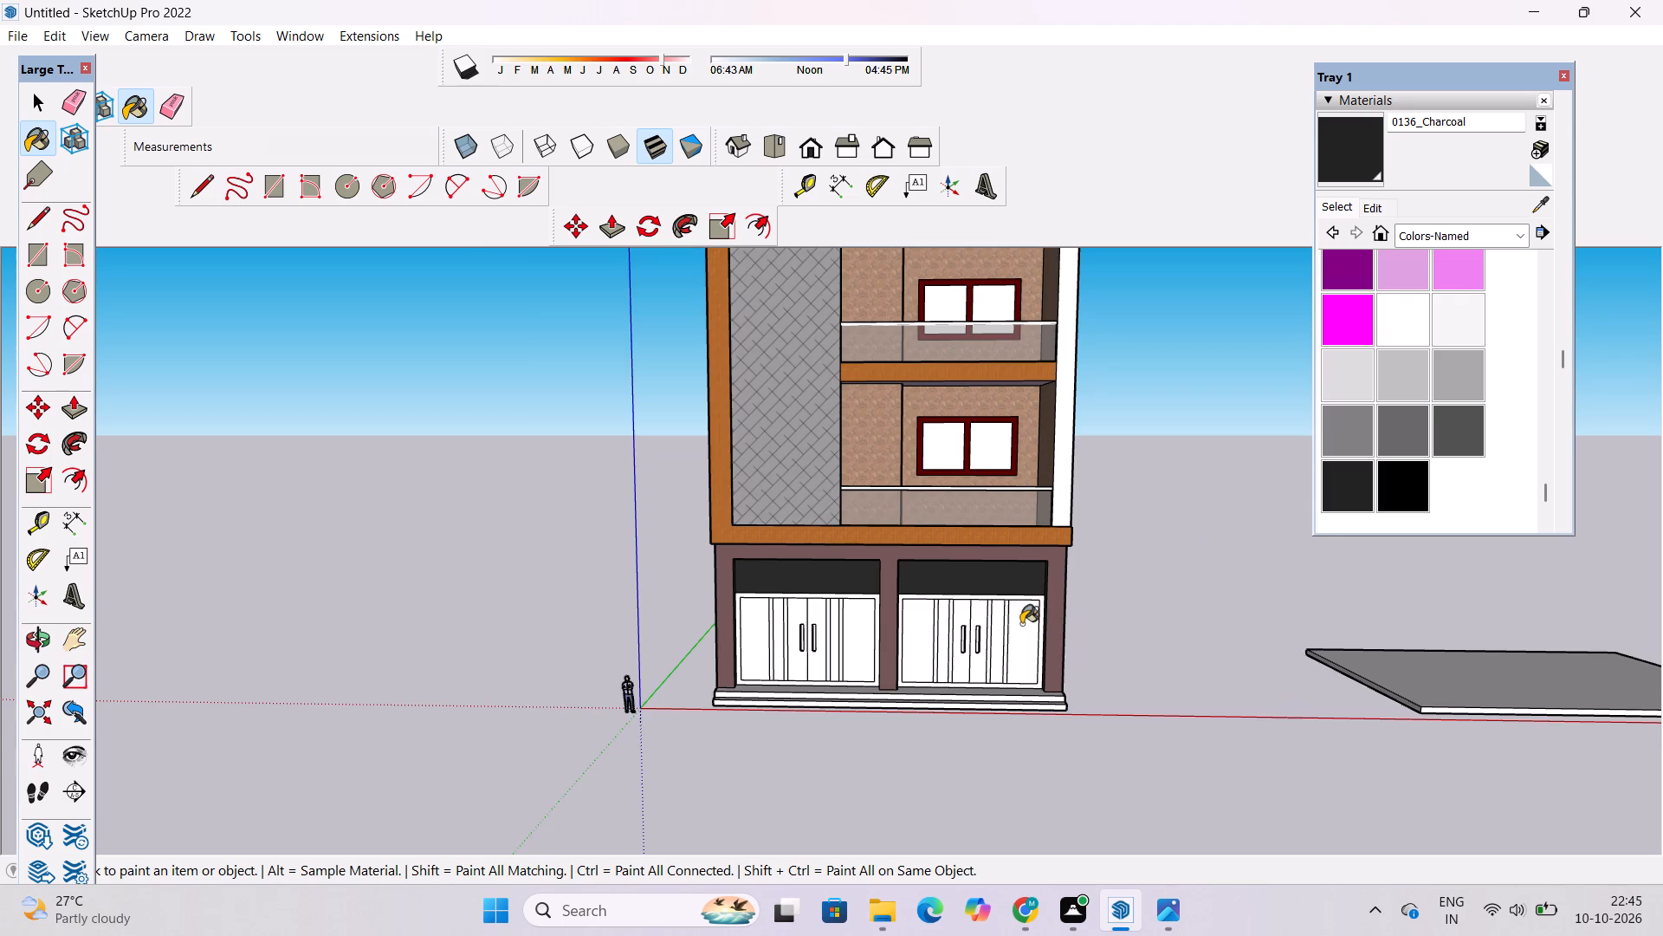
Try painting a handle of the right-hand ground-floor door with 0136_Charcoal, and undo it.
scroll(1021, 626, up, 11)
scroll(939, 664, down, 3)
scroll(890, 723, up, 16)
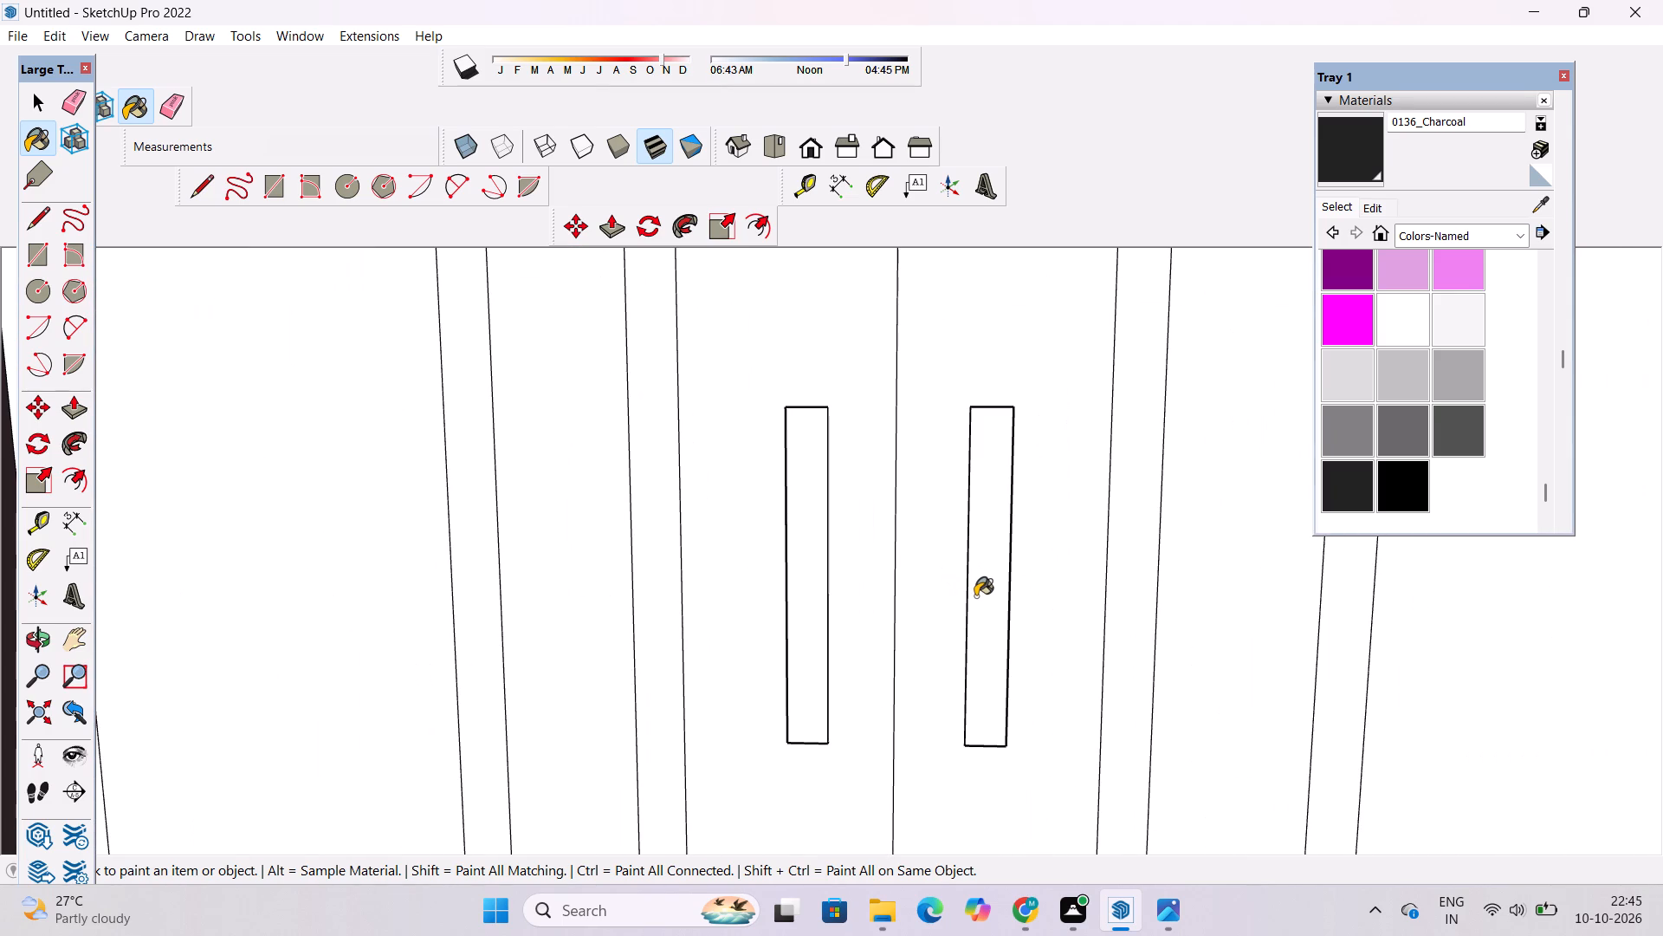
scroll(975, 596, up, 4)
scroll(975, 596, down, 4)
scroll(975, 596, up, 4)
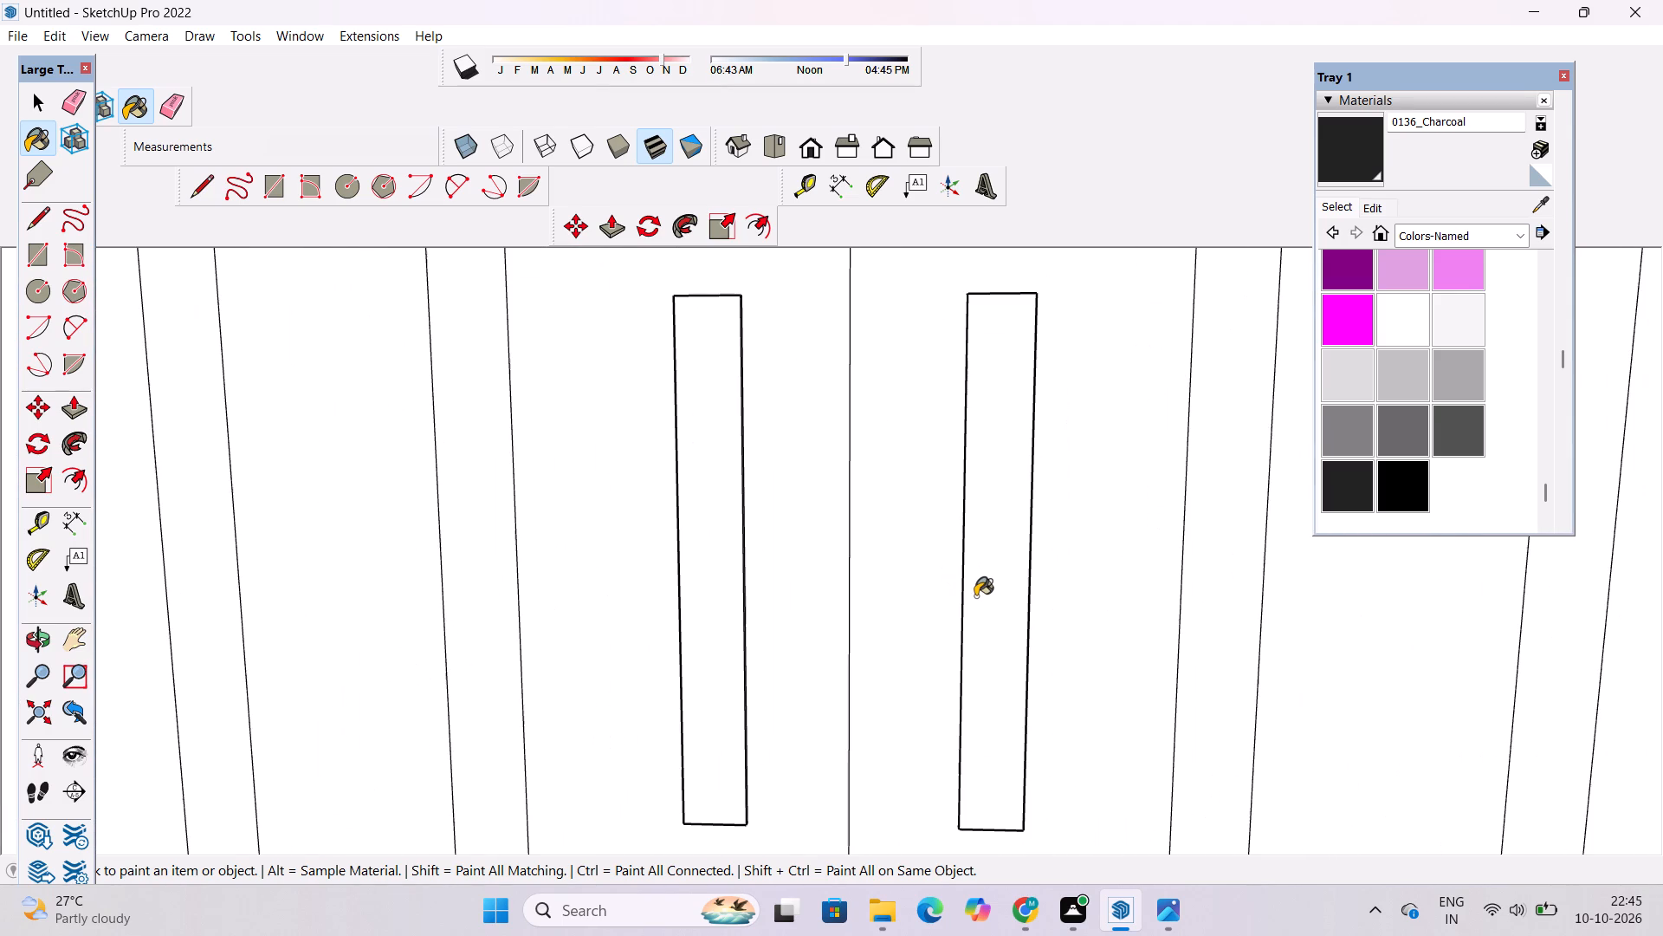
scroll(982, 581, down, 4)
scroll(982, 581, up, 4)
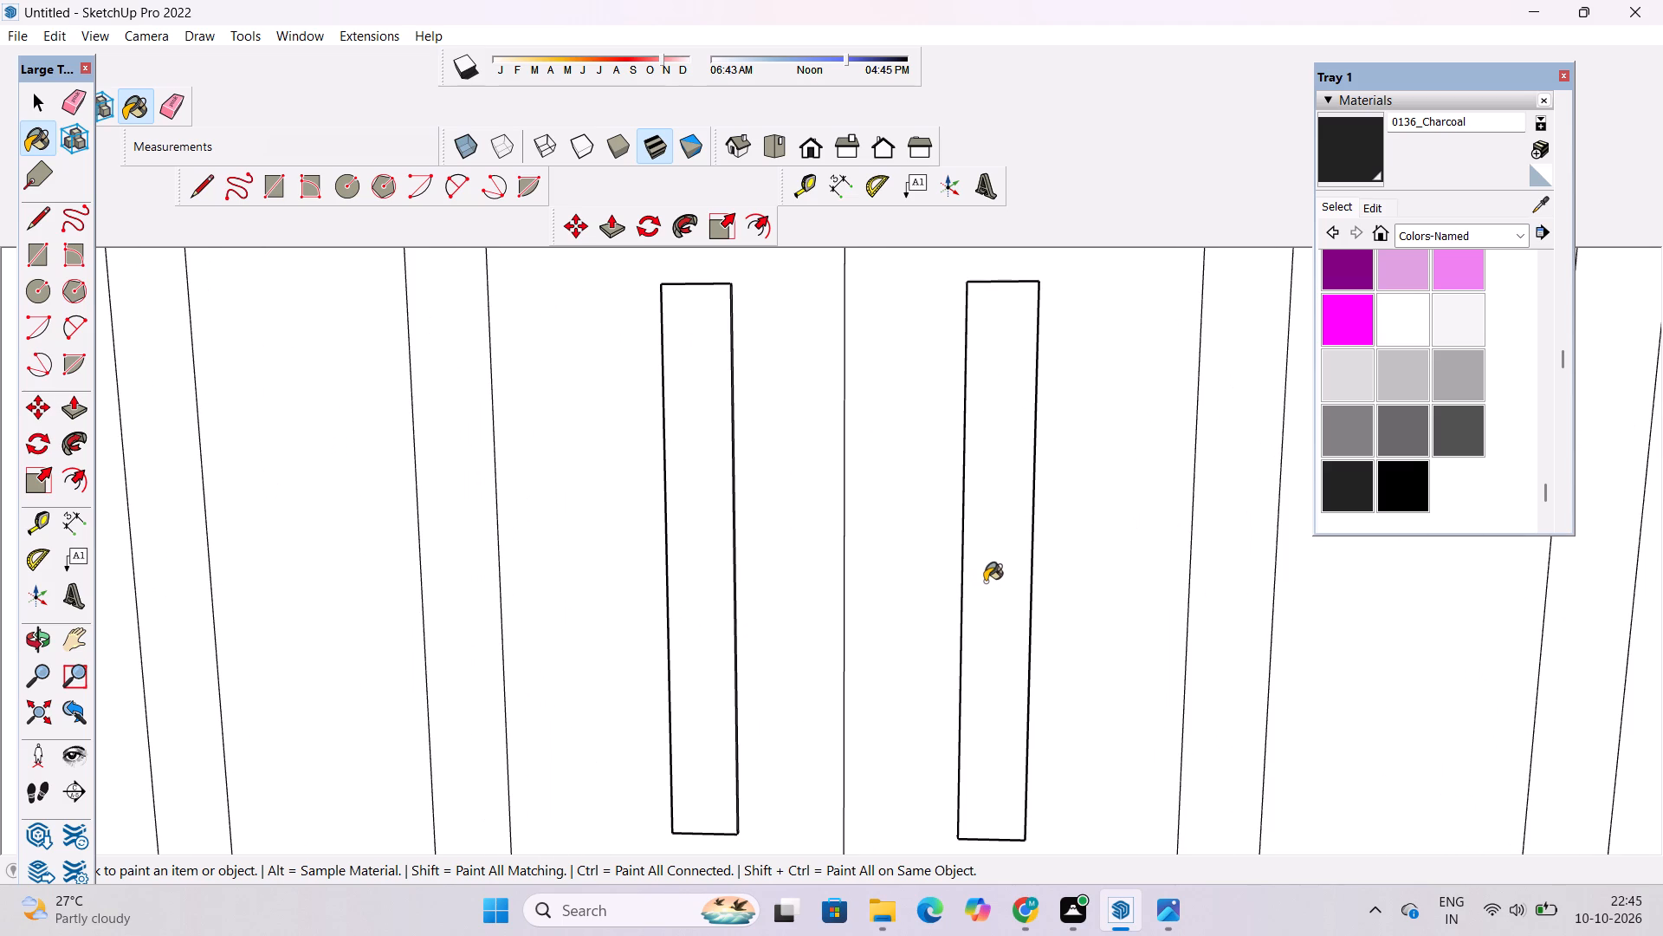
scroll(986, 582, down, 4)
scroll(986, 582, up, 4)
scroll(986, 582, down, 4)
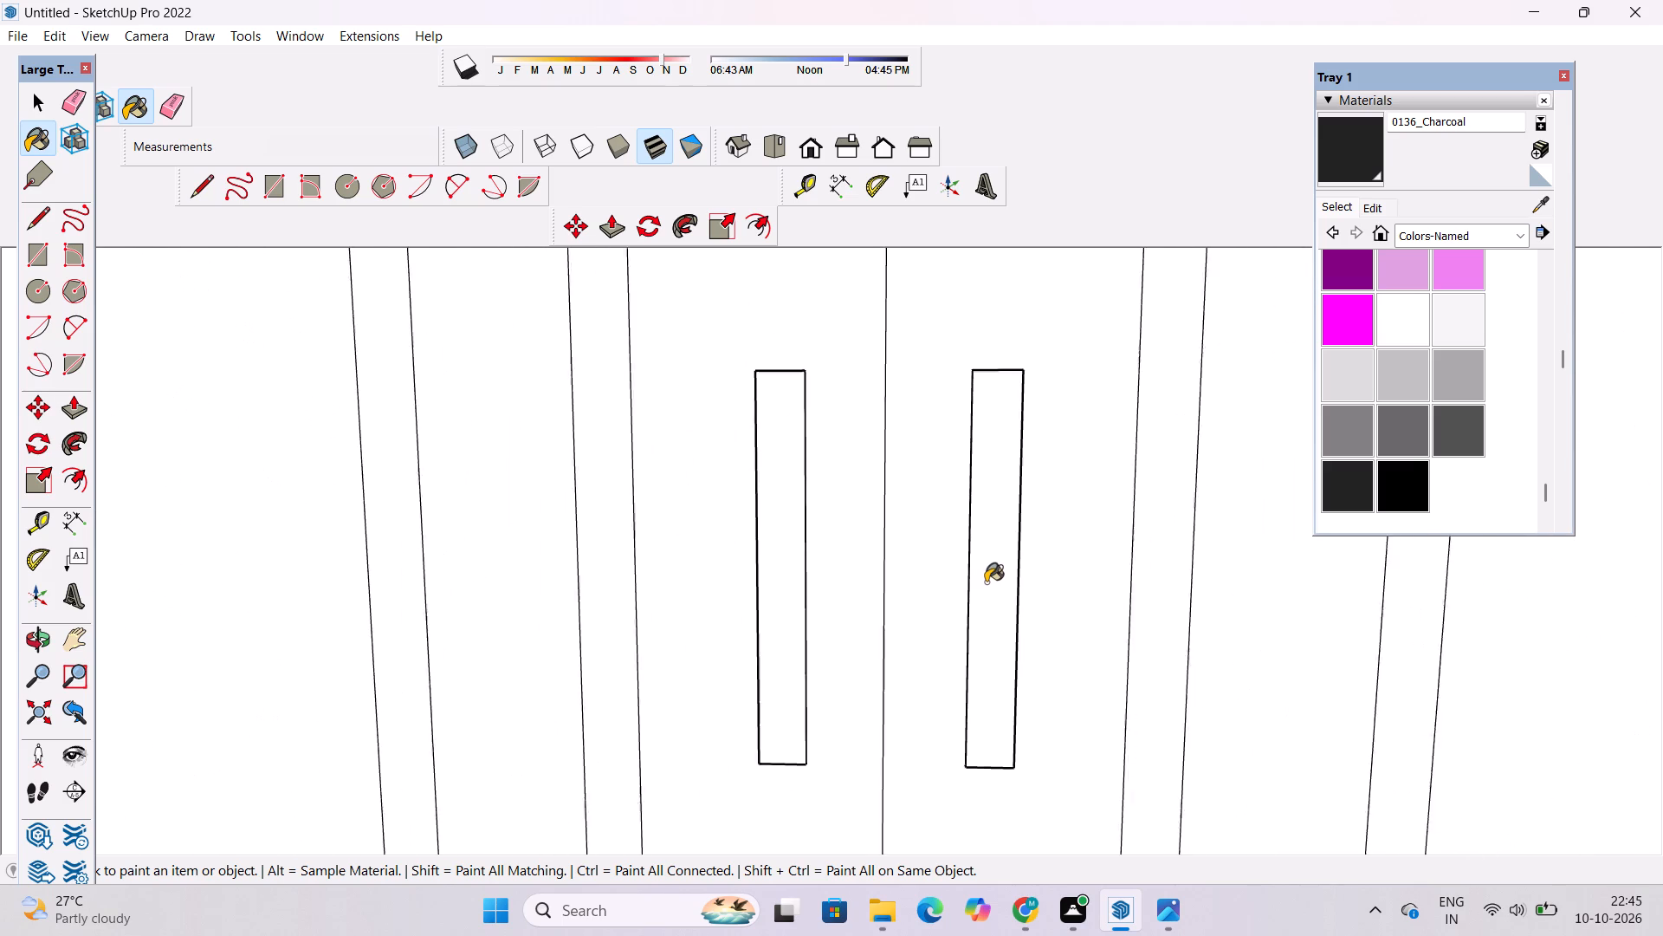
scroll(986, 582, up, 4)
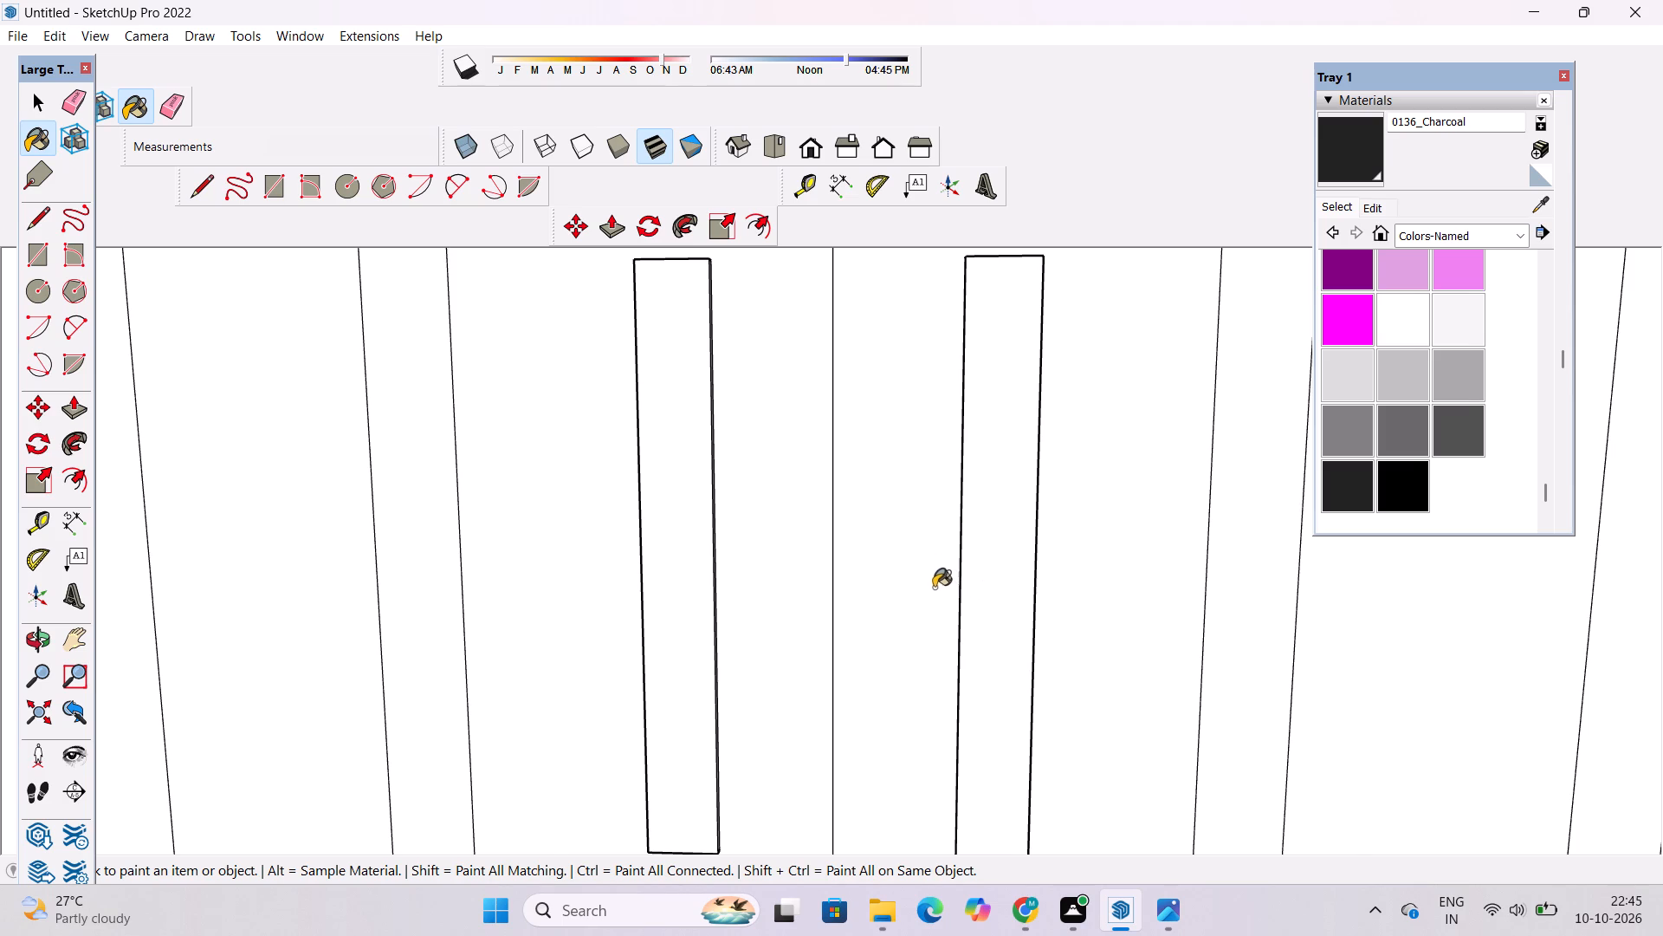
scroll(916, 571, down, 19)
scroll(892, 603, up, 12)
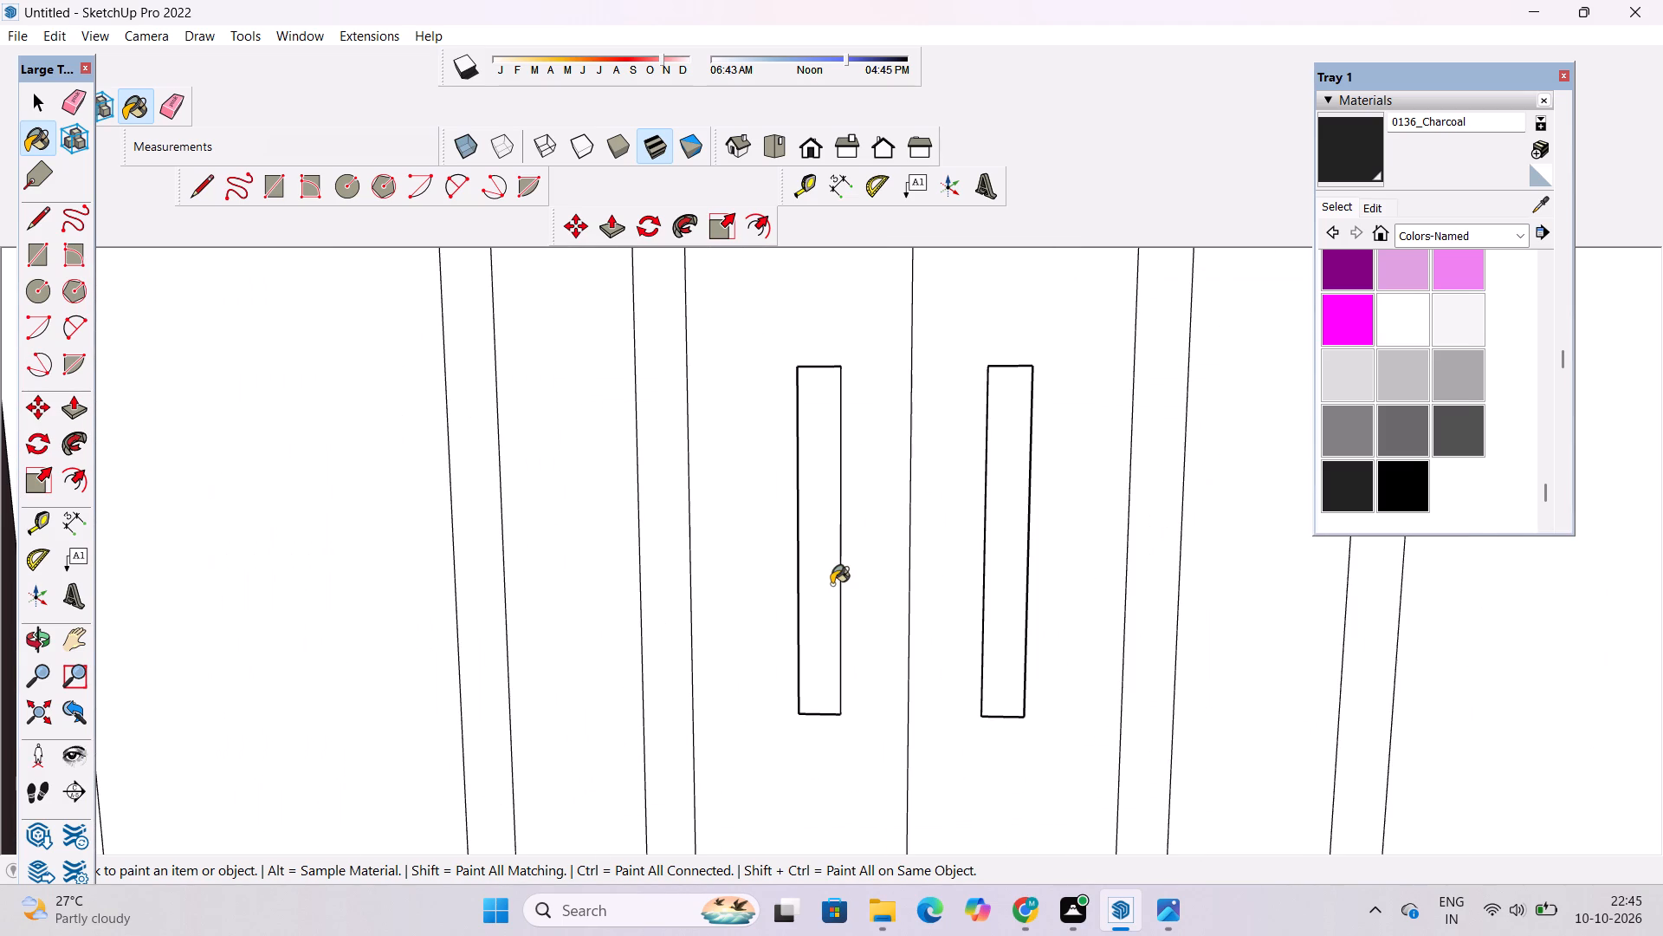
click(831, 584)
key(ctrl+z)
Examine the ground-floor doors, their handles and the entrance steps from several angles.
key(space)
key(o)
scroll(835, 602, down, 13)
drag(715, 657, 912, 659)
scroll(951, 630, up, 3)
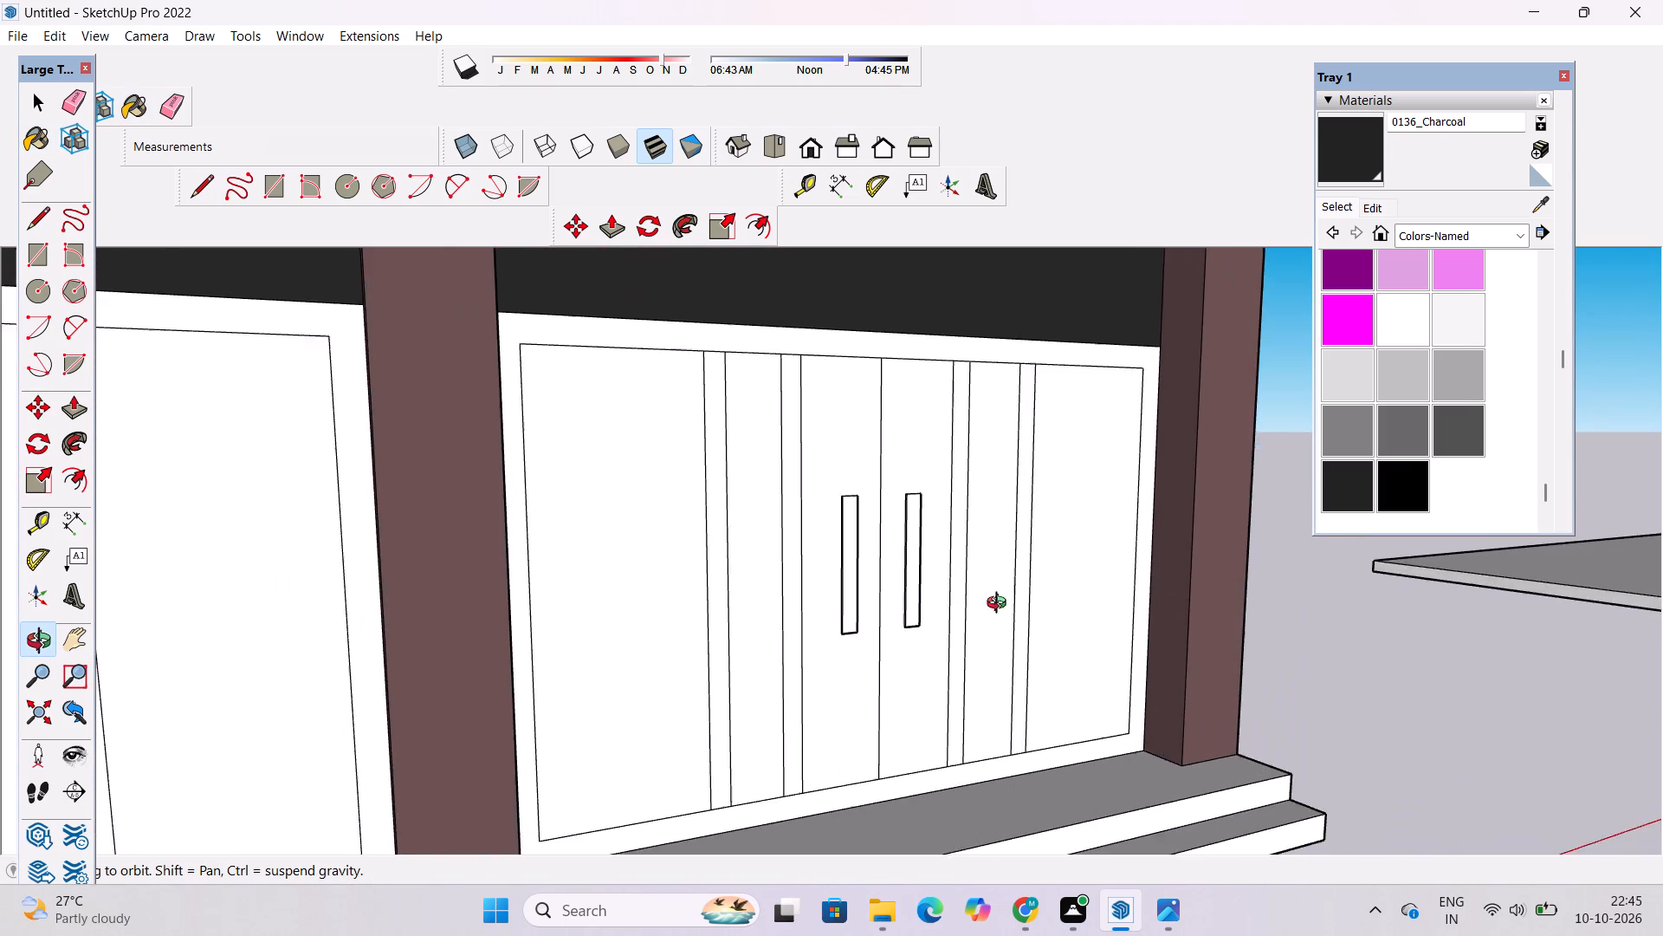
drag(1087, 576, 662, 649)
scroll(676, 614, down, 8)
drag(618, 682, 804, 665)
scroll(780, 679, up, 4)
drag(714, 712, 909, 640)
scroll(910, 629, down, 6)
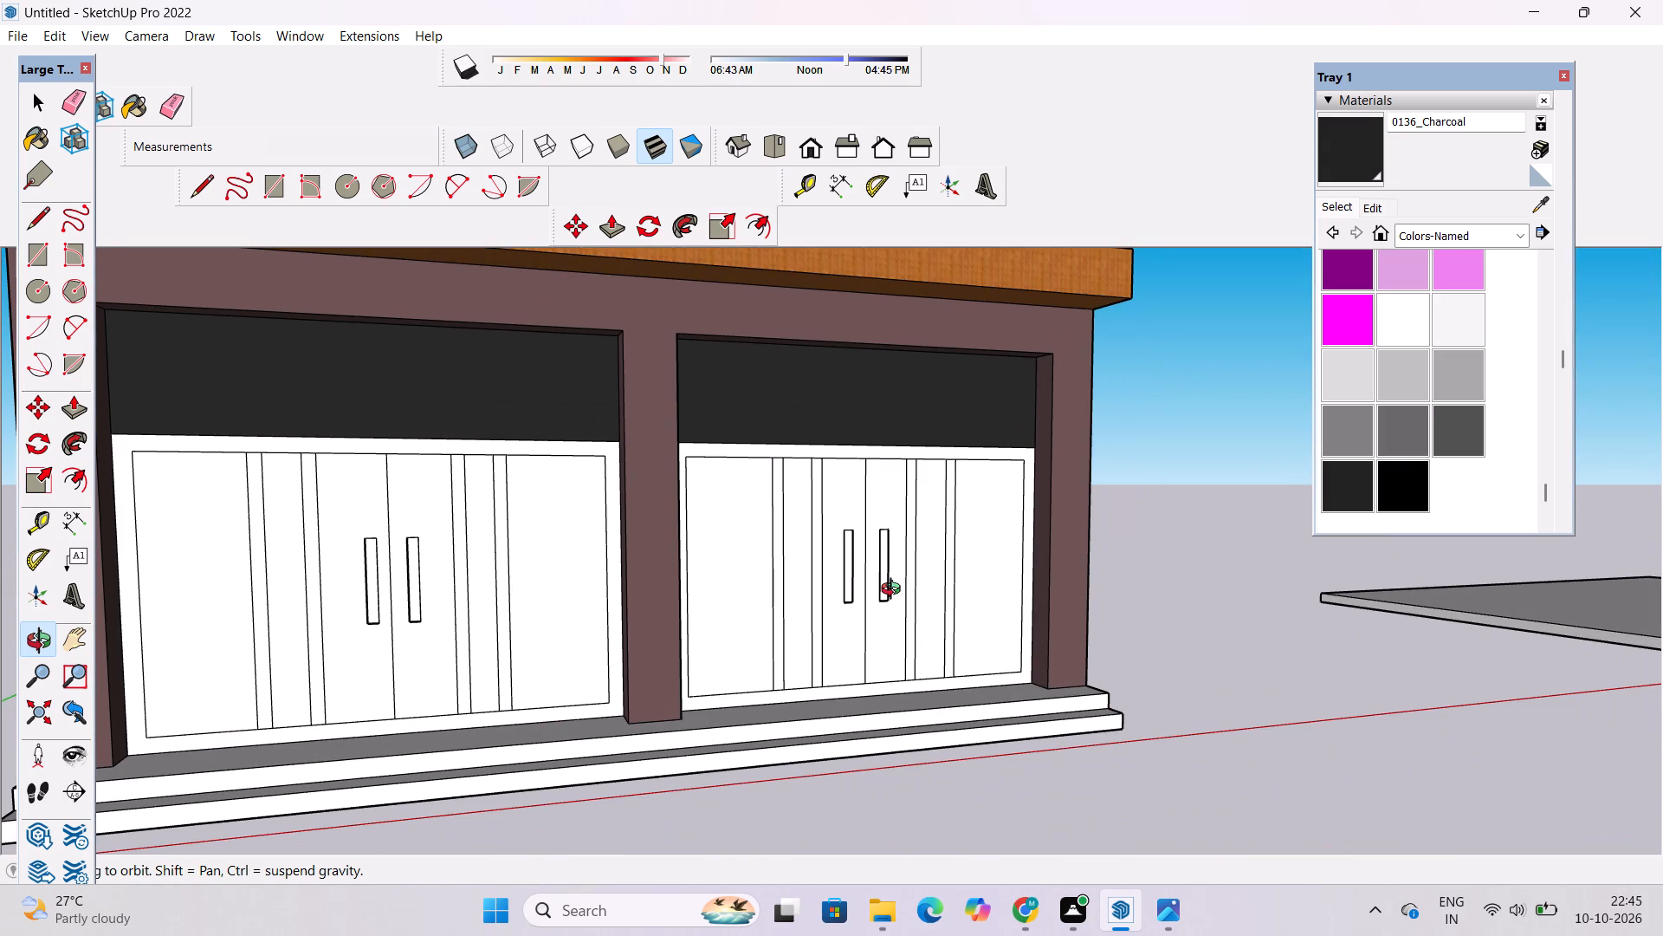
scroll(895, 591, down, 3)
drag(896, 597, 857, 670)
scroll(916, 589, up, 3)
drag(919, 595, 806, 581)
drag(859, 523, 802, 596)
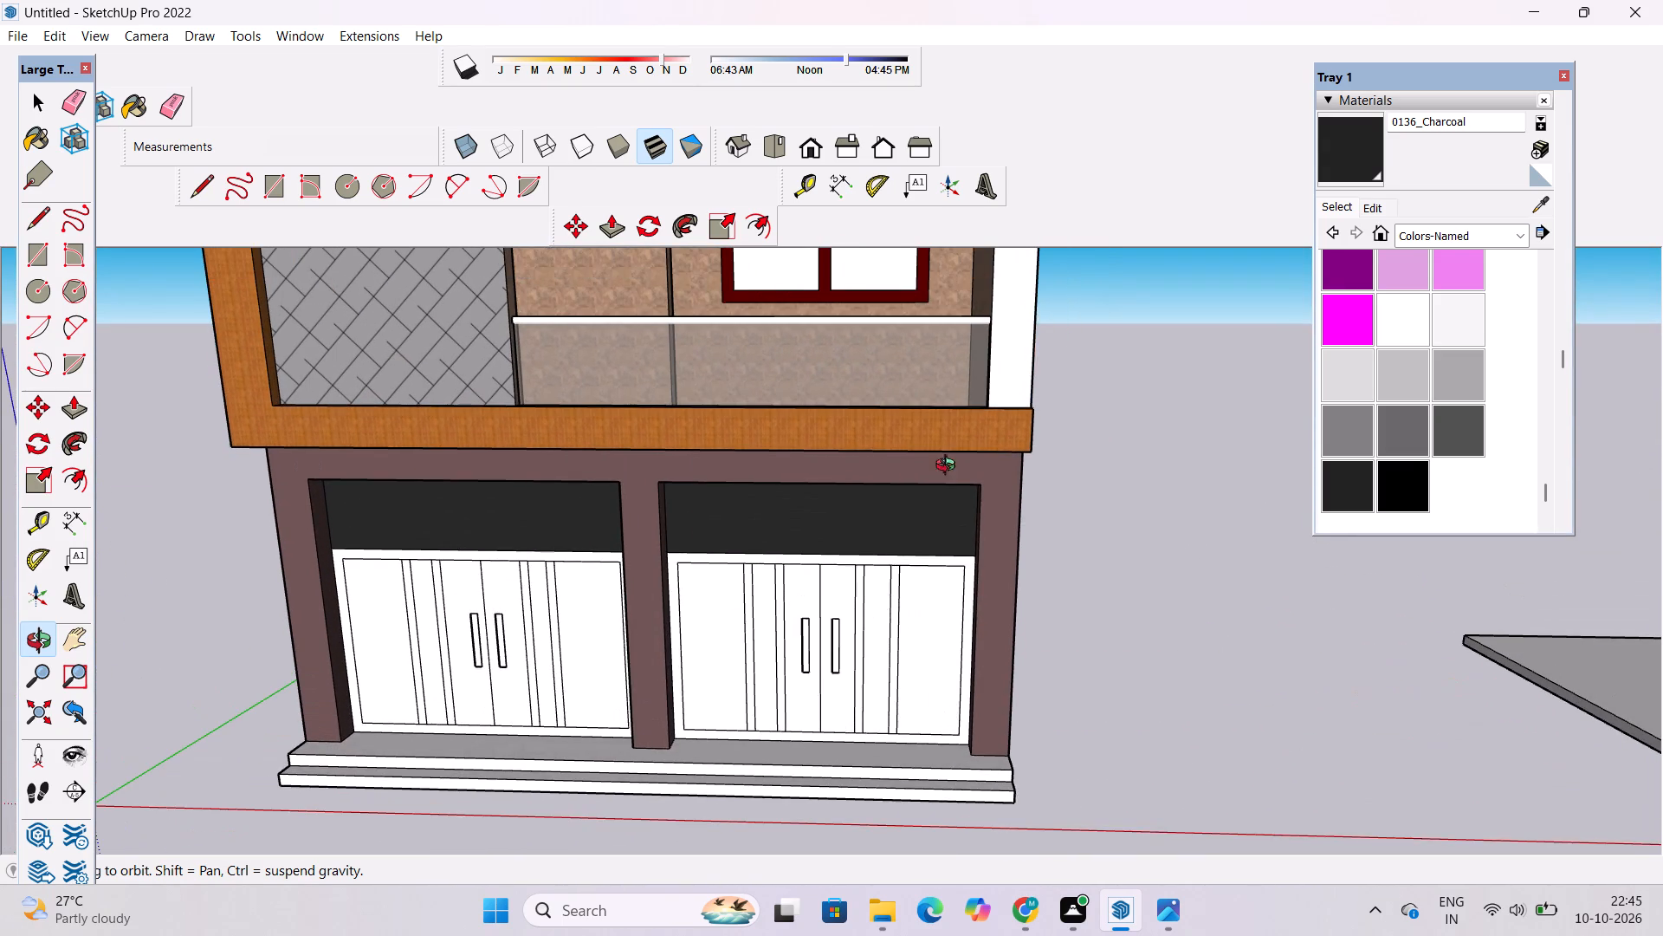
Paint the treads and risers of the two entrance steps with Sandstone from the Stone collection.
click(1428, 236)
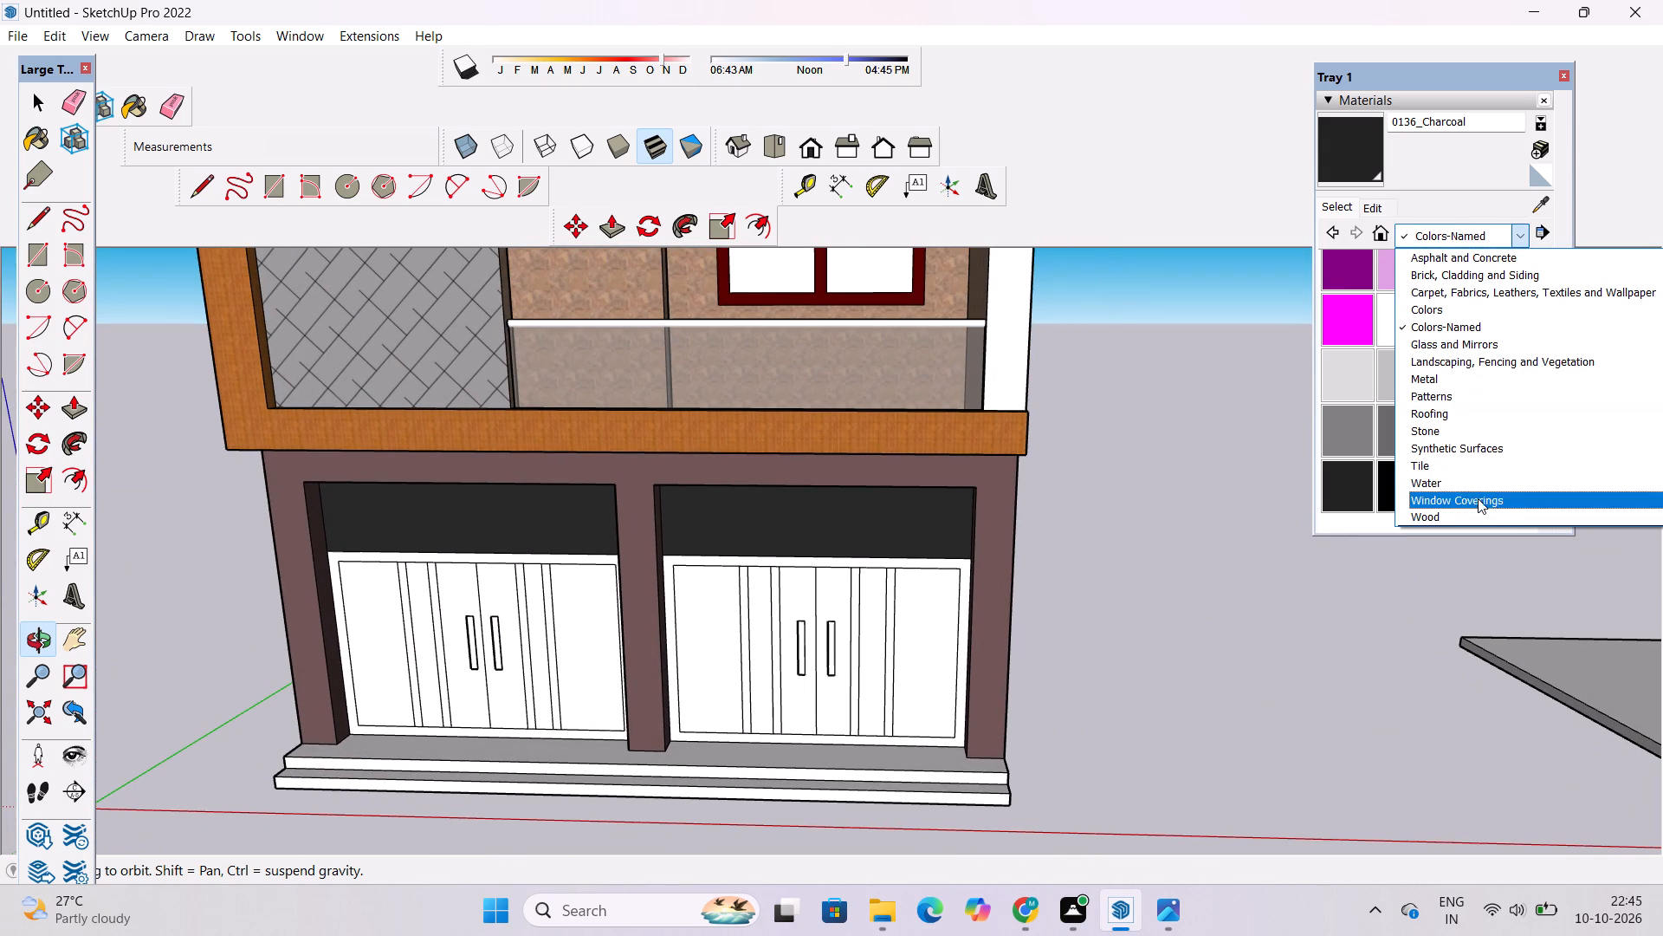
click(1426, 431)
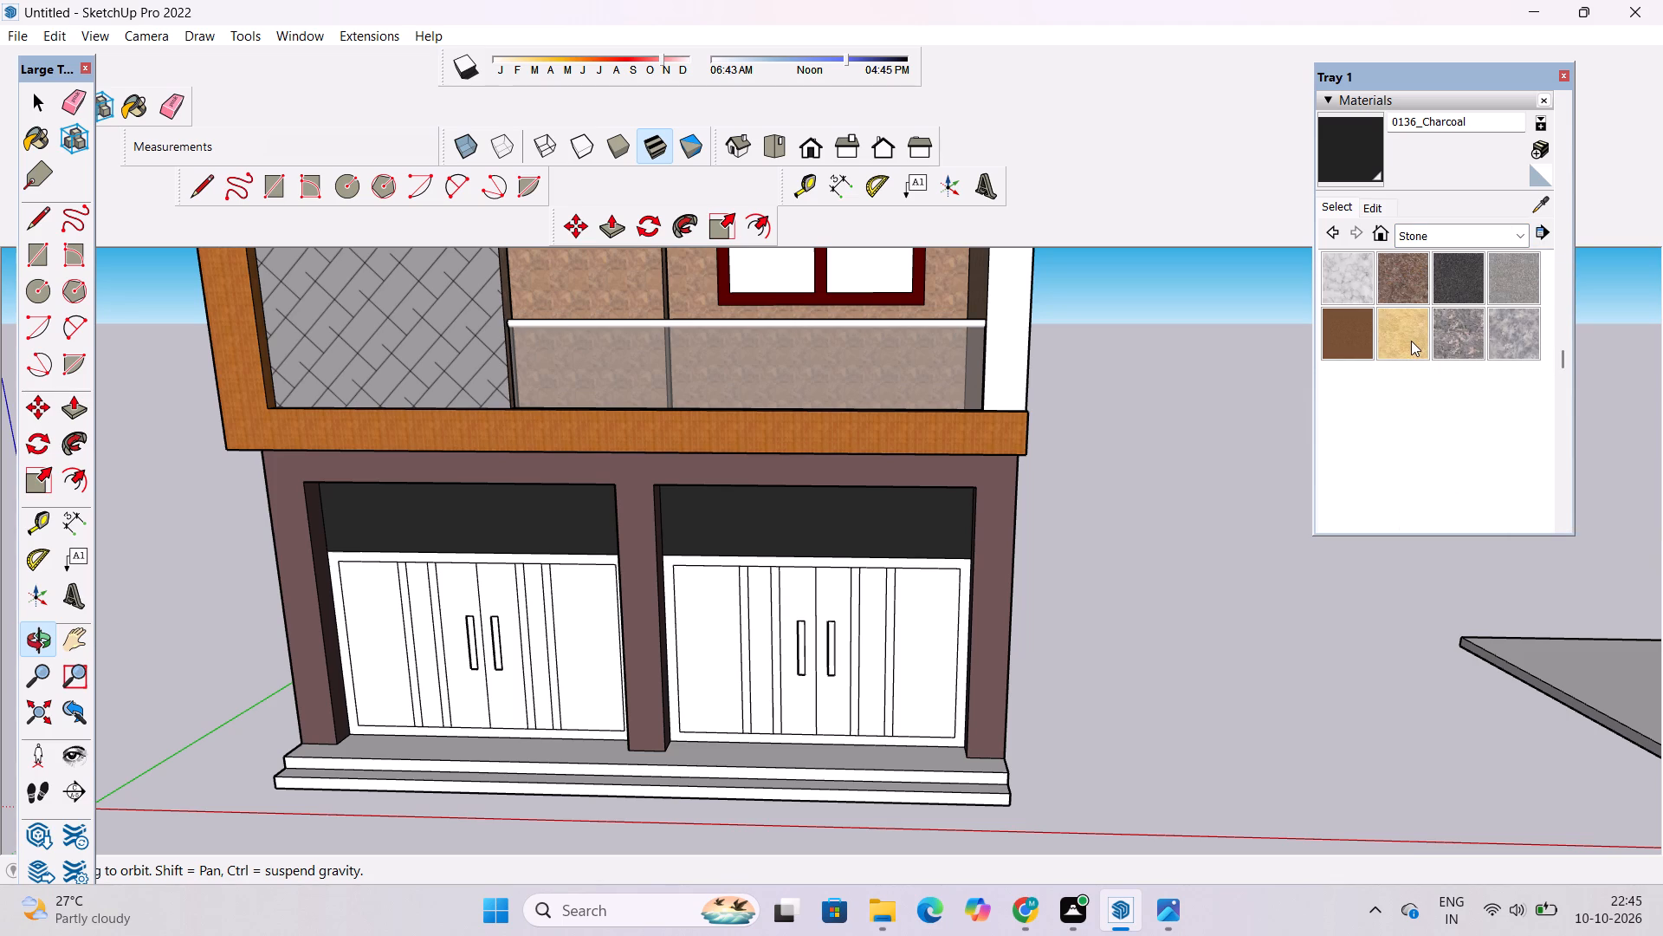
click(1349, 337)
scroll(787, 761, up, 8)
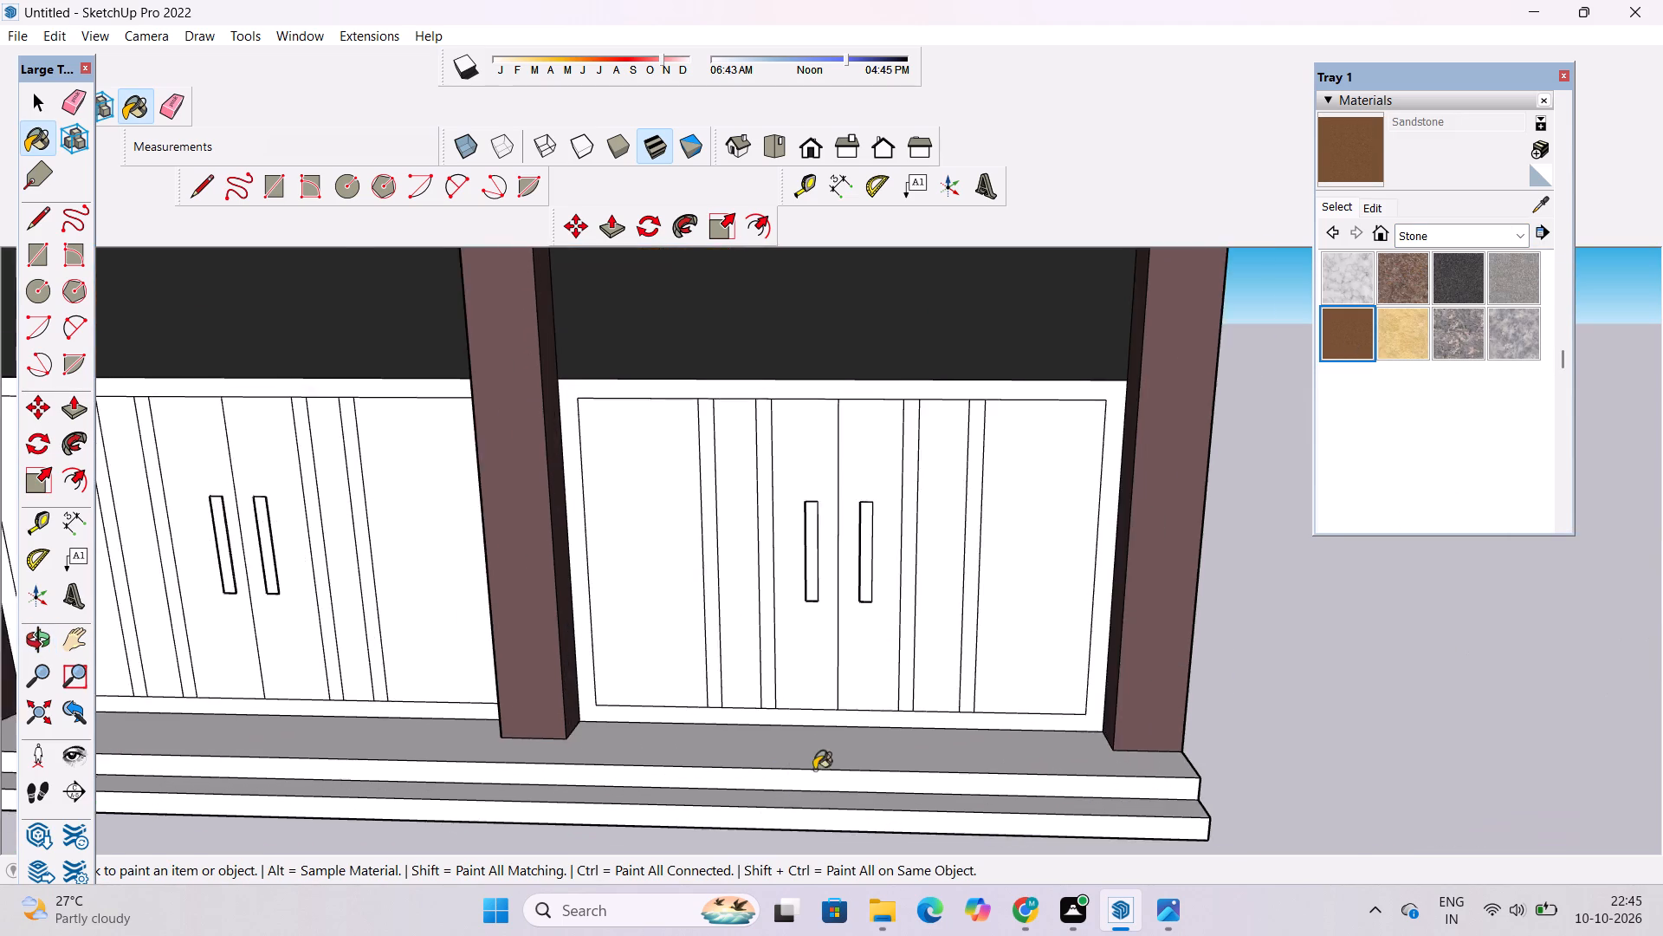
scroll(814, 770, up, 2)
click(826, 731)
scroll(834, 672, down, 4)
scroll(856, 741, up, 5)
click(863, 756)
click(888, 808)
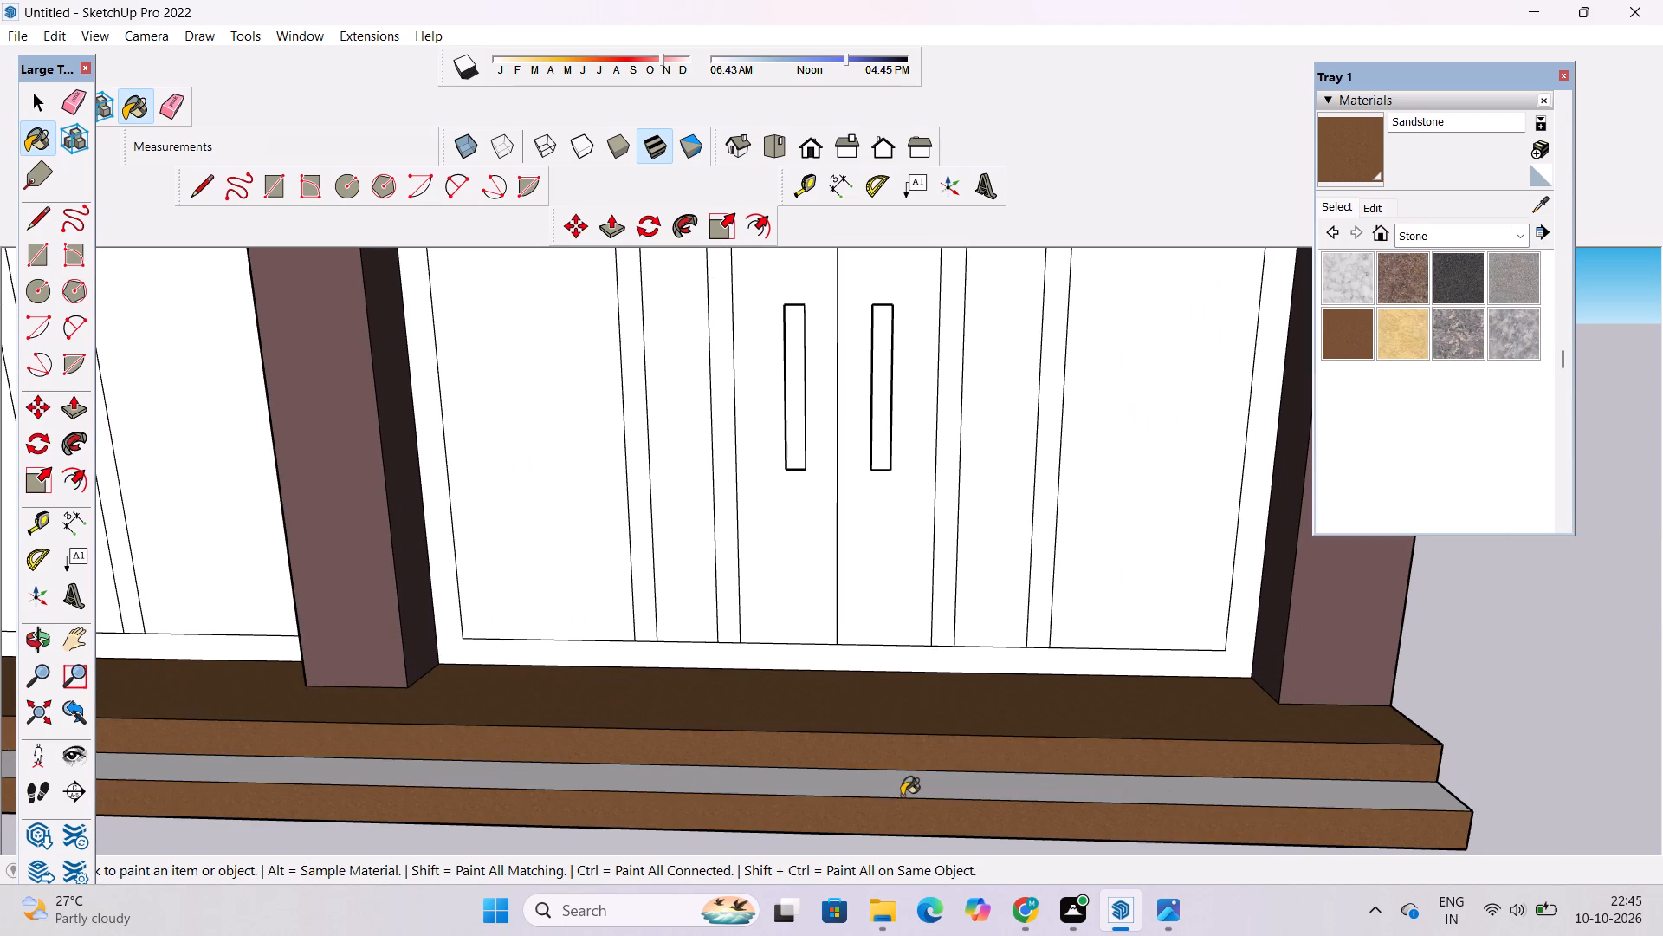
click(902, 796)
Set the Sandstone material's texture height to 10', keeping the width proportional.
click(1373, 215)
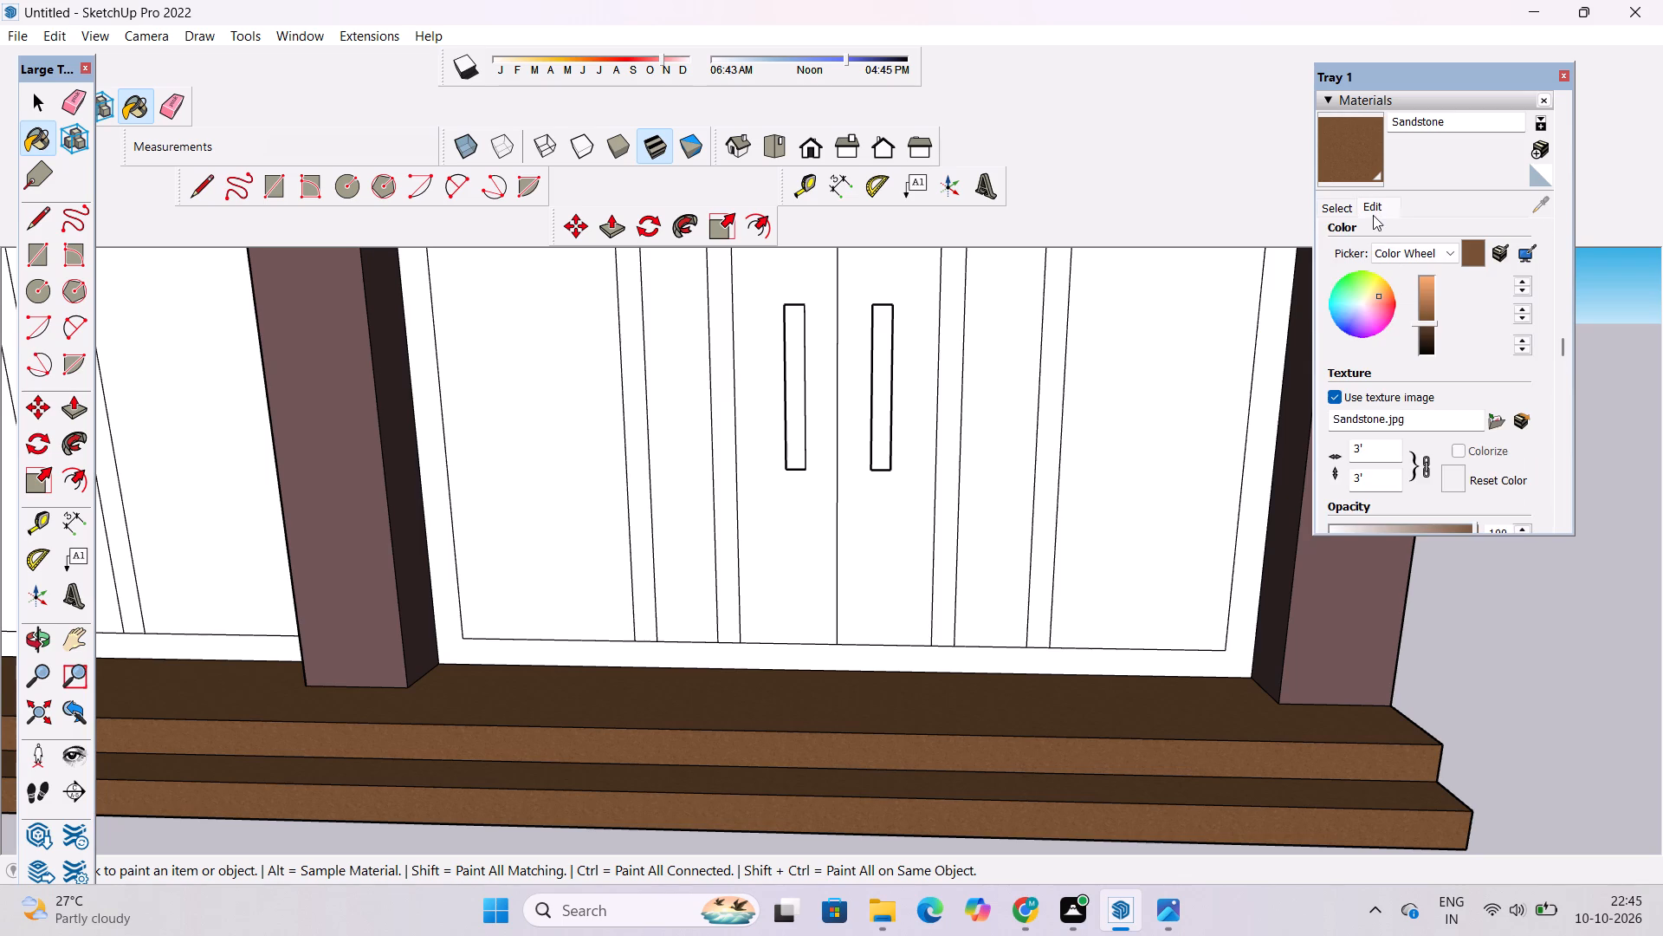
triple_click(1362, 478)
key(BackSpace)
key(BackSpace)
key(BackSpace)
text(10')
key(Return)
scroll(1149, 571, down, 5)
key(o)
scroll(1006, 635, down, 5)
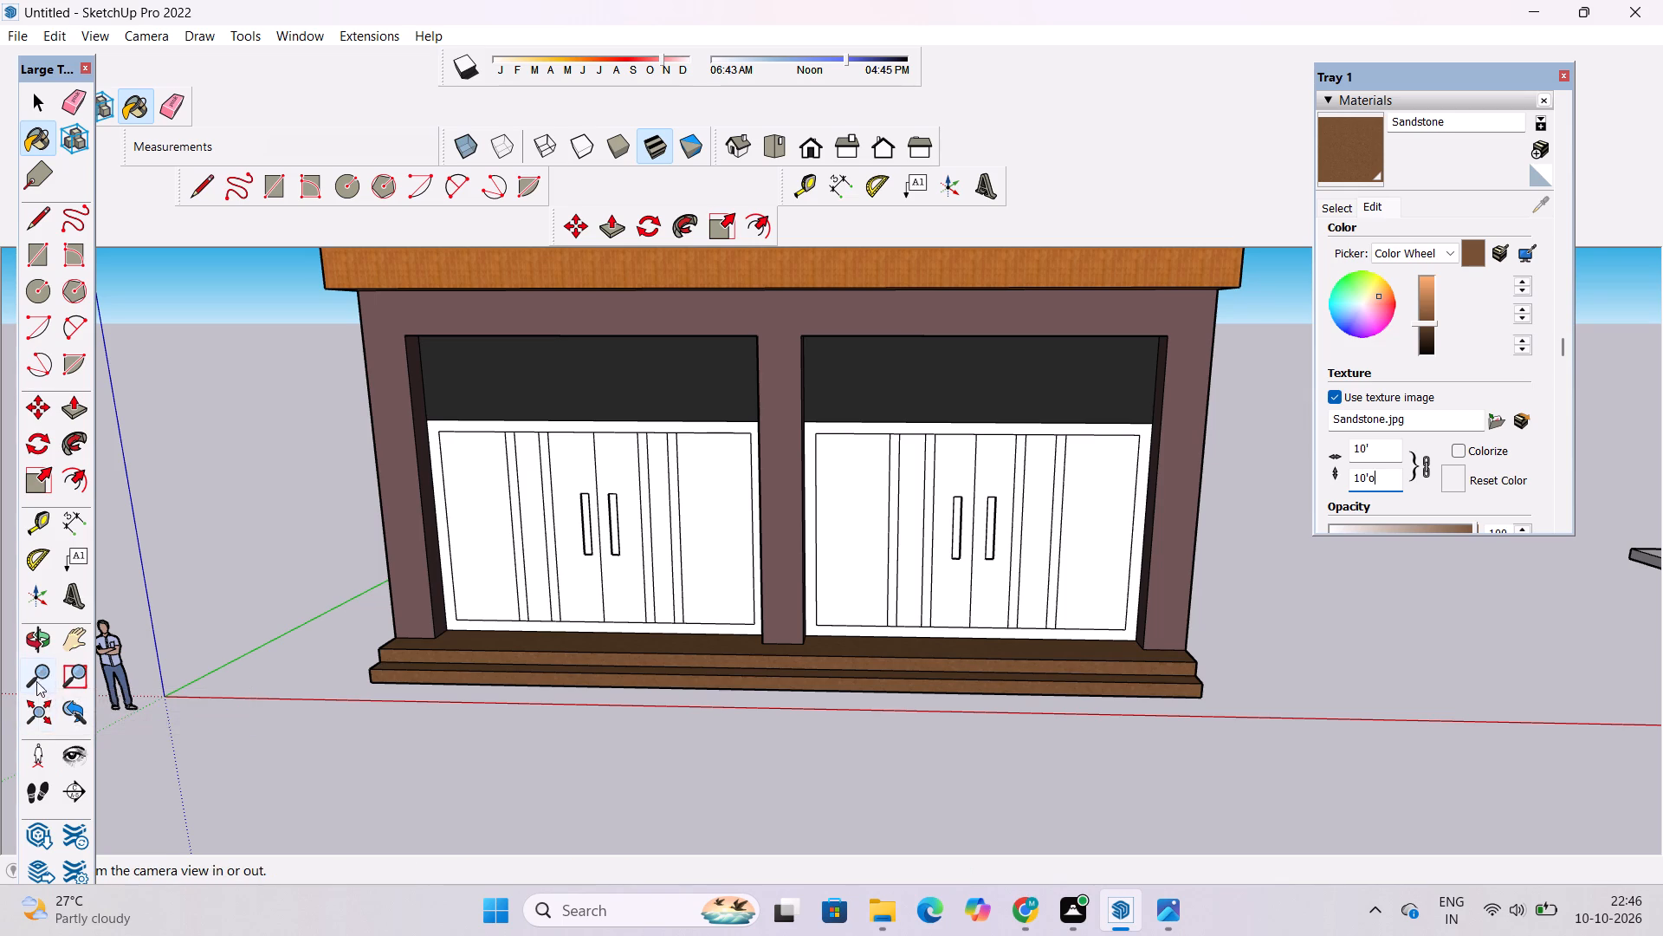
click(35, 627)
scroll(485, 587, down, 5)
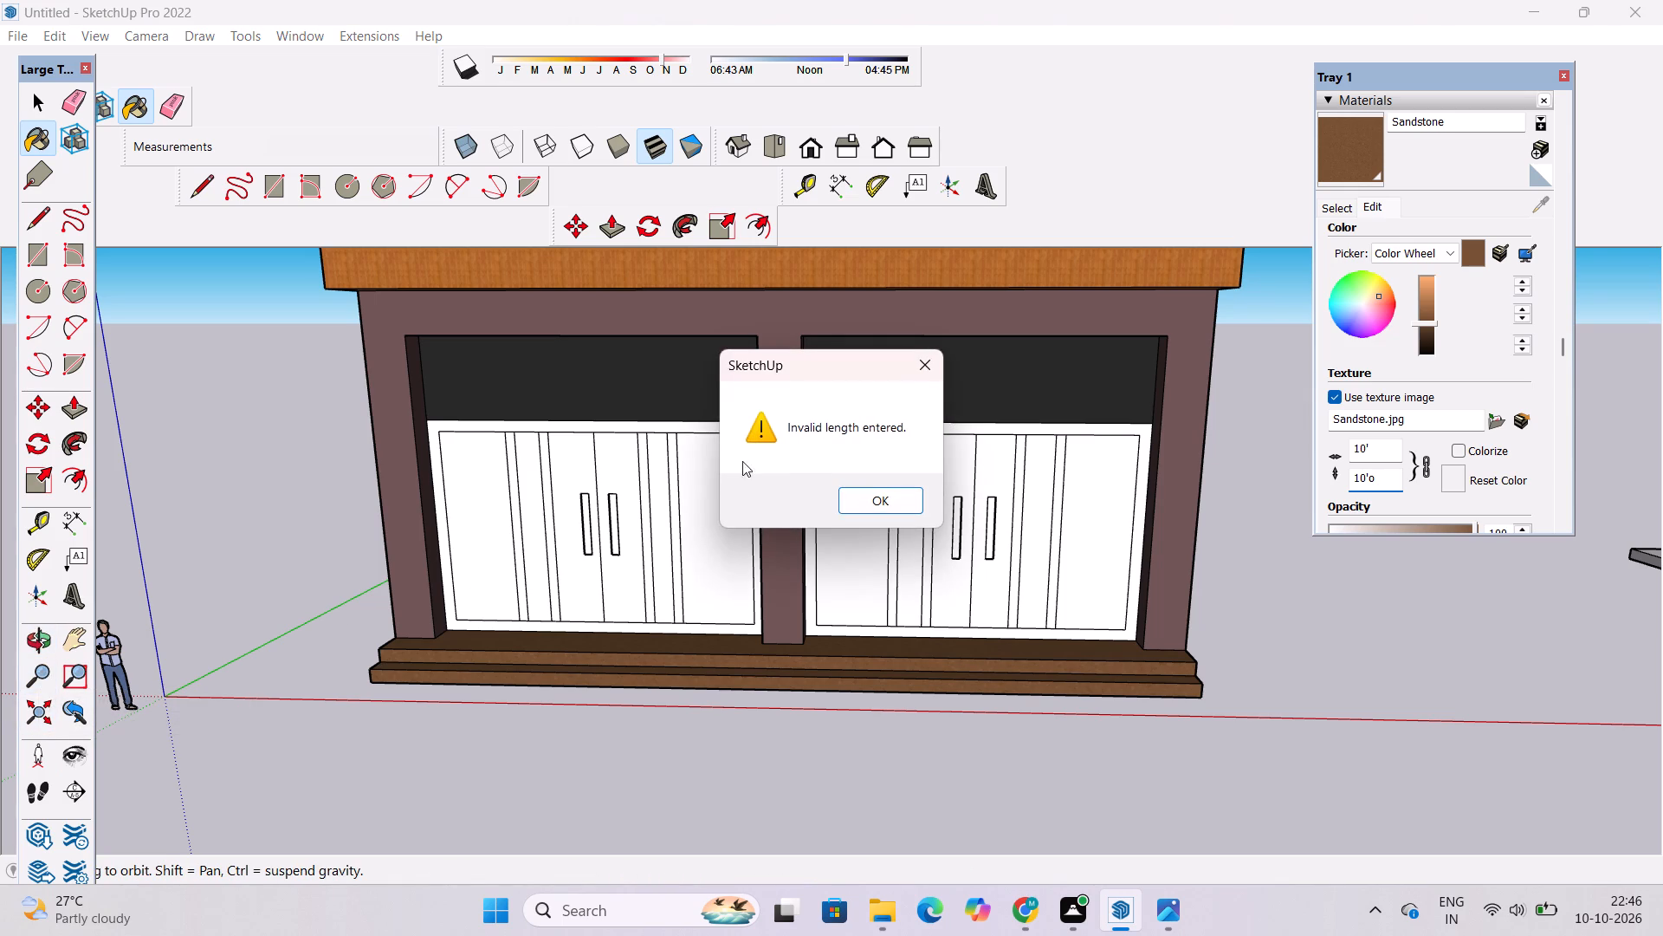
click(927, 371)
Examine the sandstone entrance steps together with the rest of the facade from the front.
drag(866, 543, 871, 603)
shift+scroll(872, 579, down, 5)
shift+drag(871, 575, 884, 647)
shift+drag(886, 648, 902, 607)
scroll(902, 606, up, 4)
scroll(902, 606, down, 4)
drag(897, 628, 909, 586)
scroll(909, 586, down, 2)
shift+drag(913, 578, 870, 610)
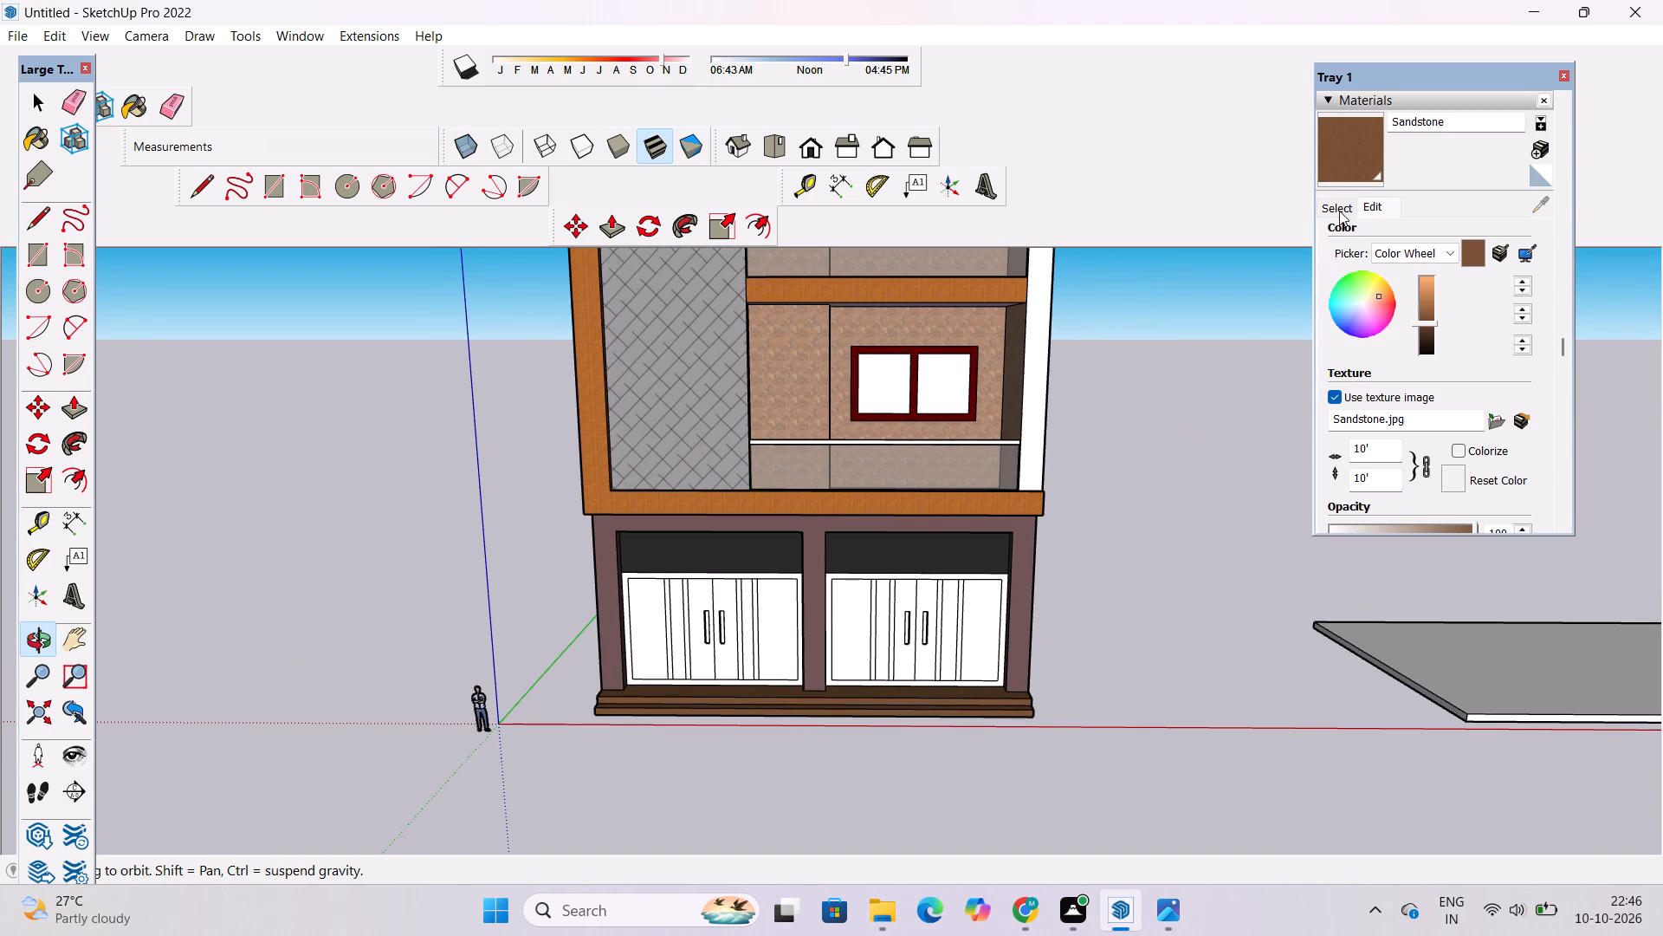
Paint the outer frames of both ground-floor doors with SandyBrown from the Colors-Named collection.
click(1339, 211)
click(1406, 236)
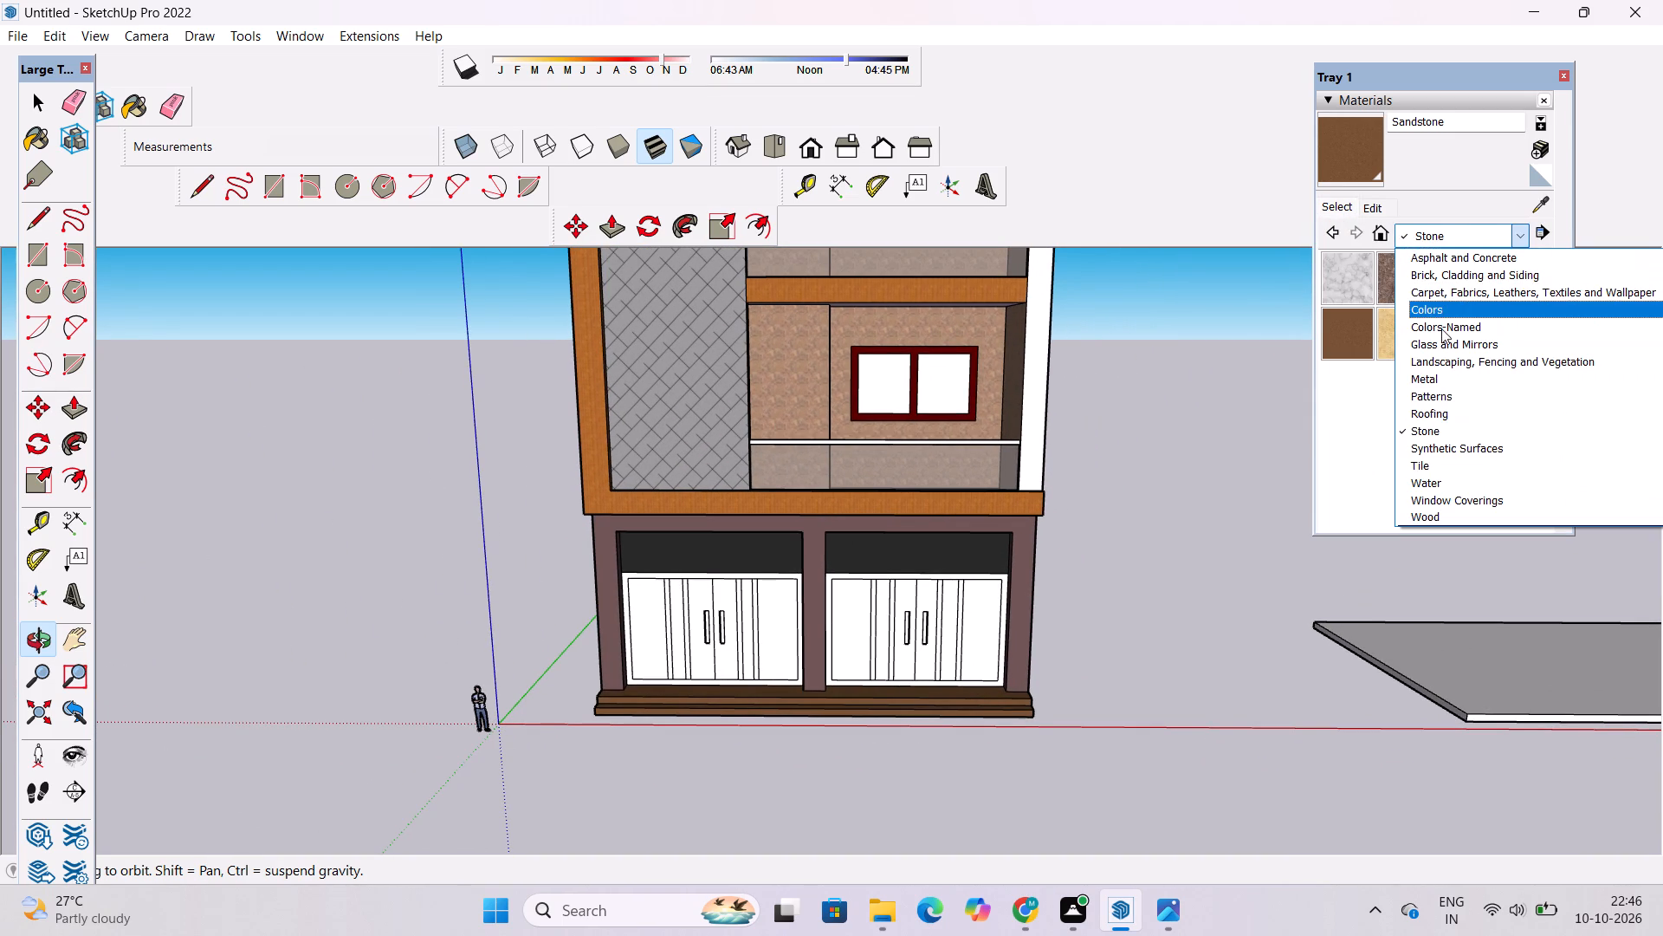
click(1441, 328)
scroll(1429, 376, down, 6)
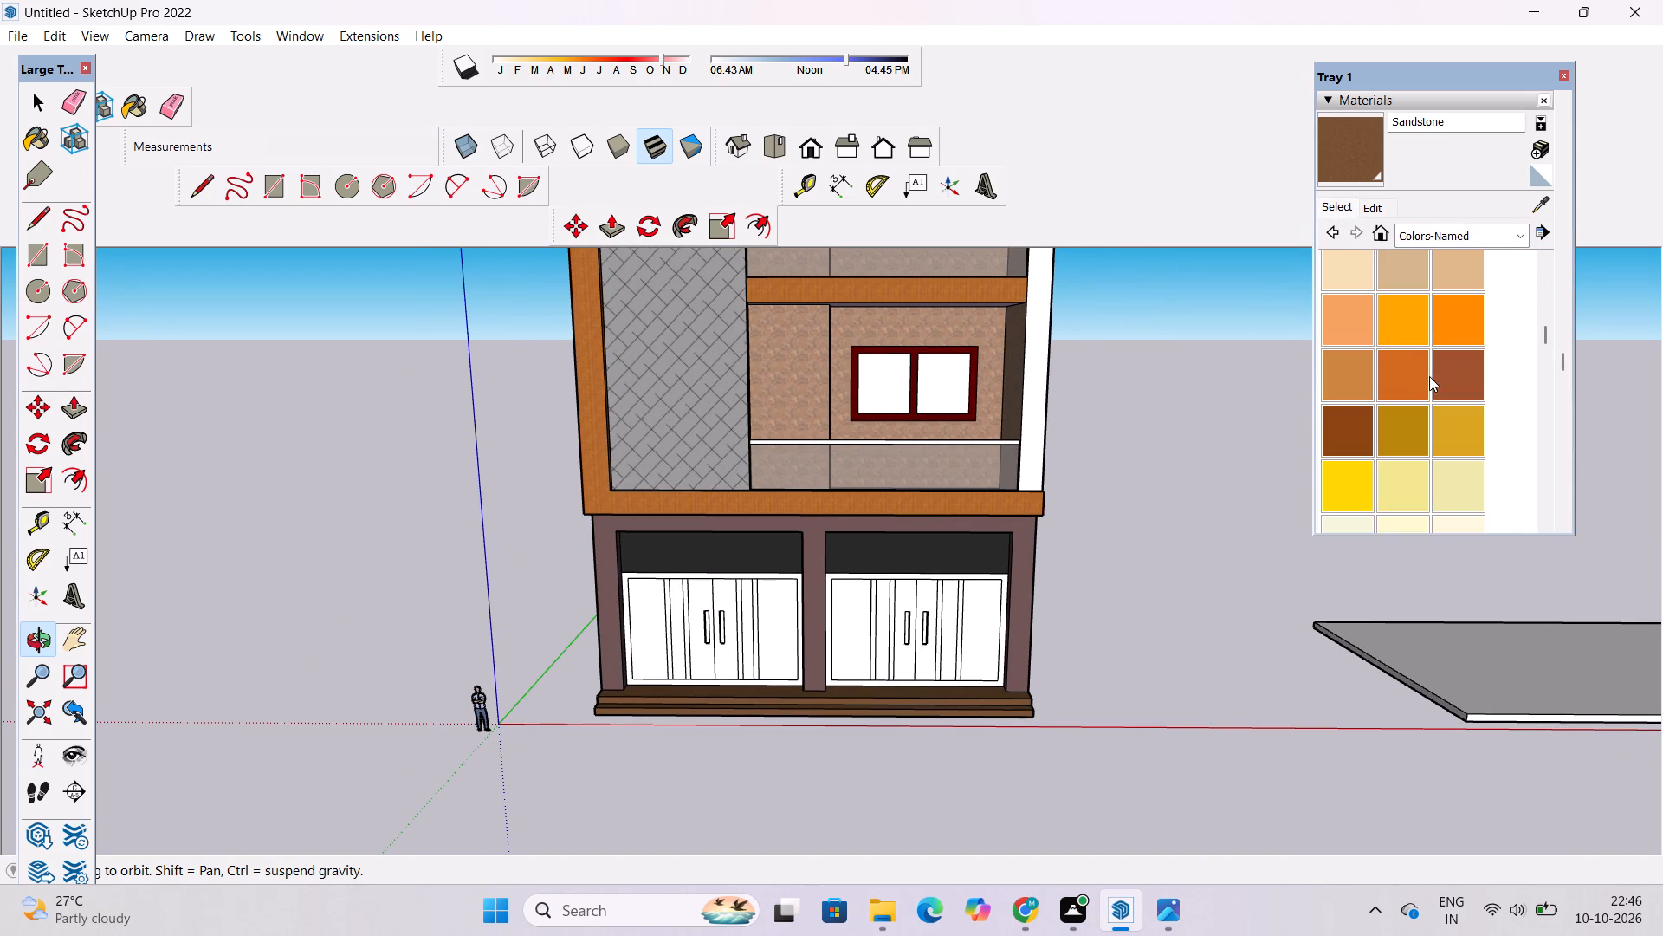
click(1392, 312)
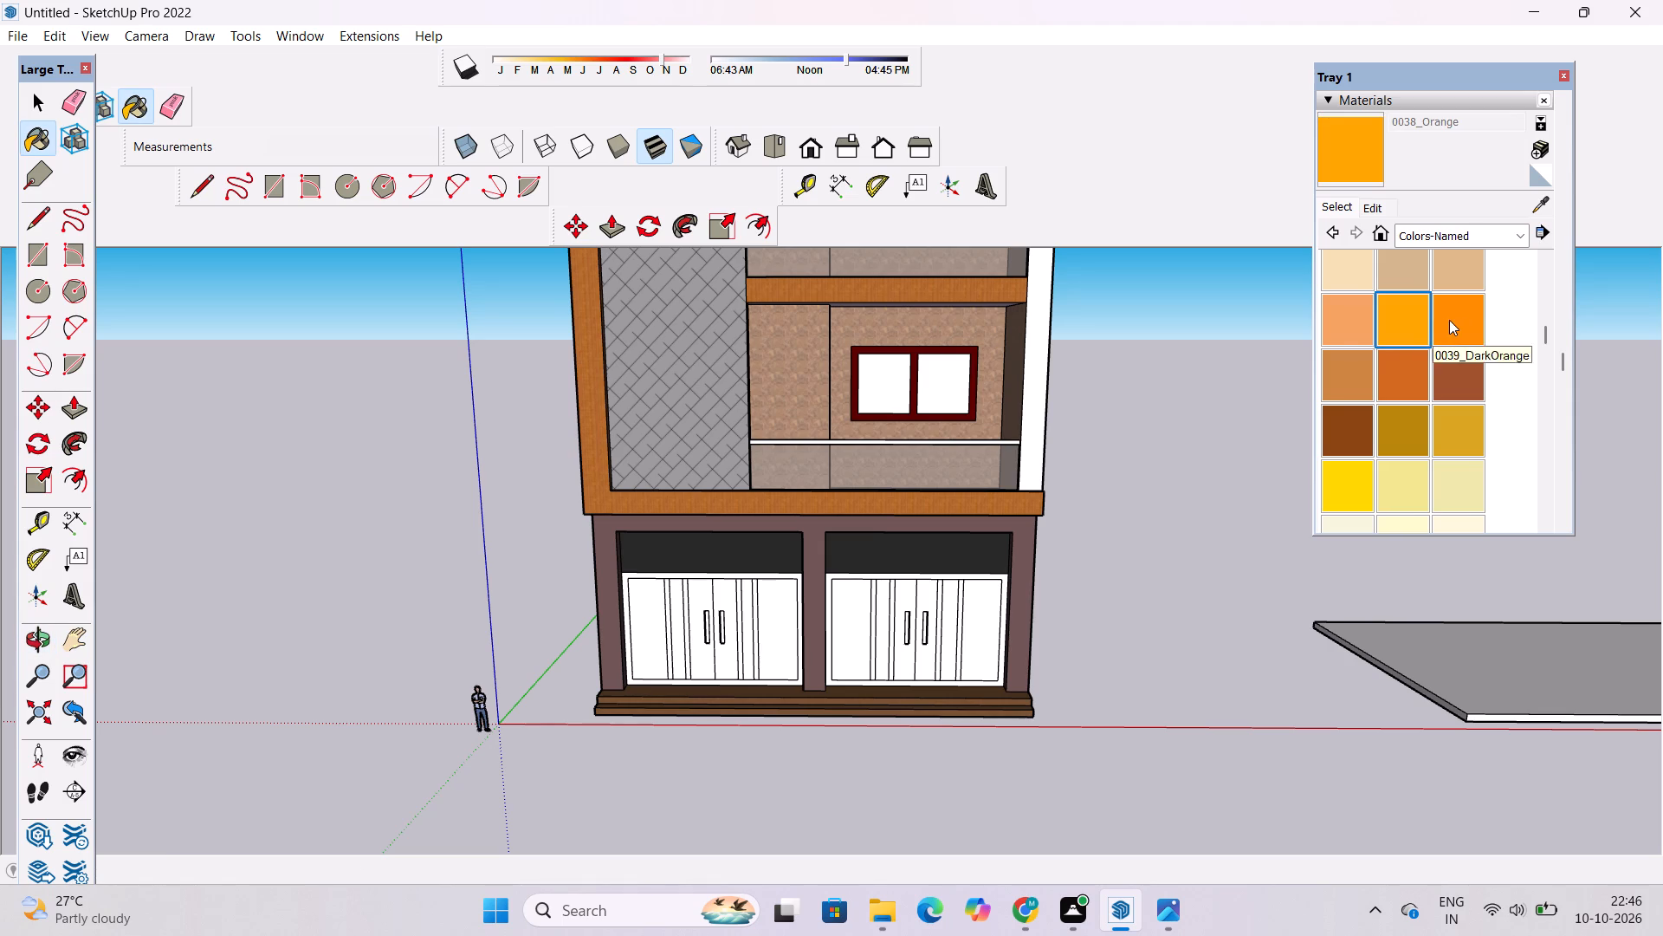
click(1349, 317)
scroll(957, 622, up, 11)
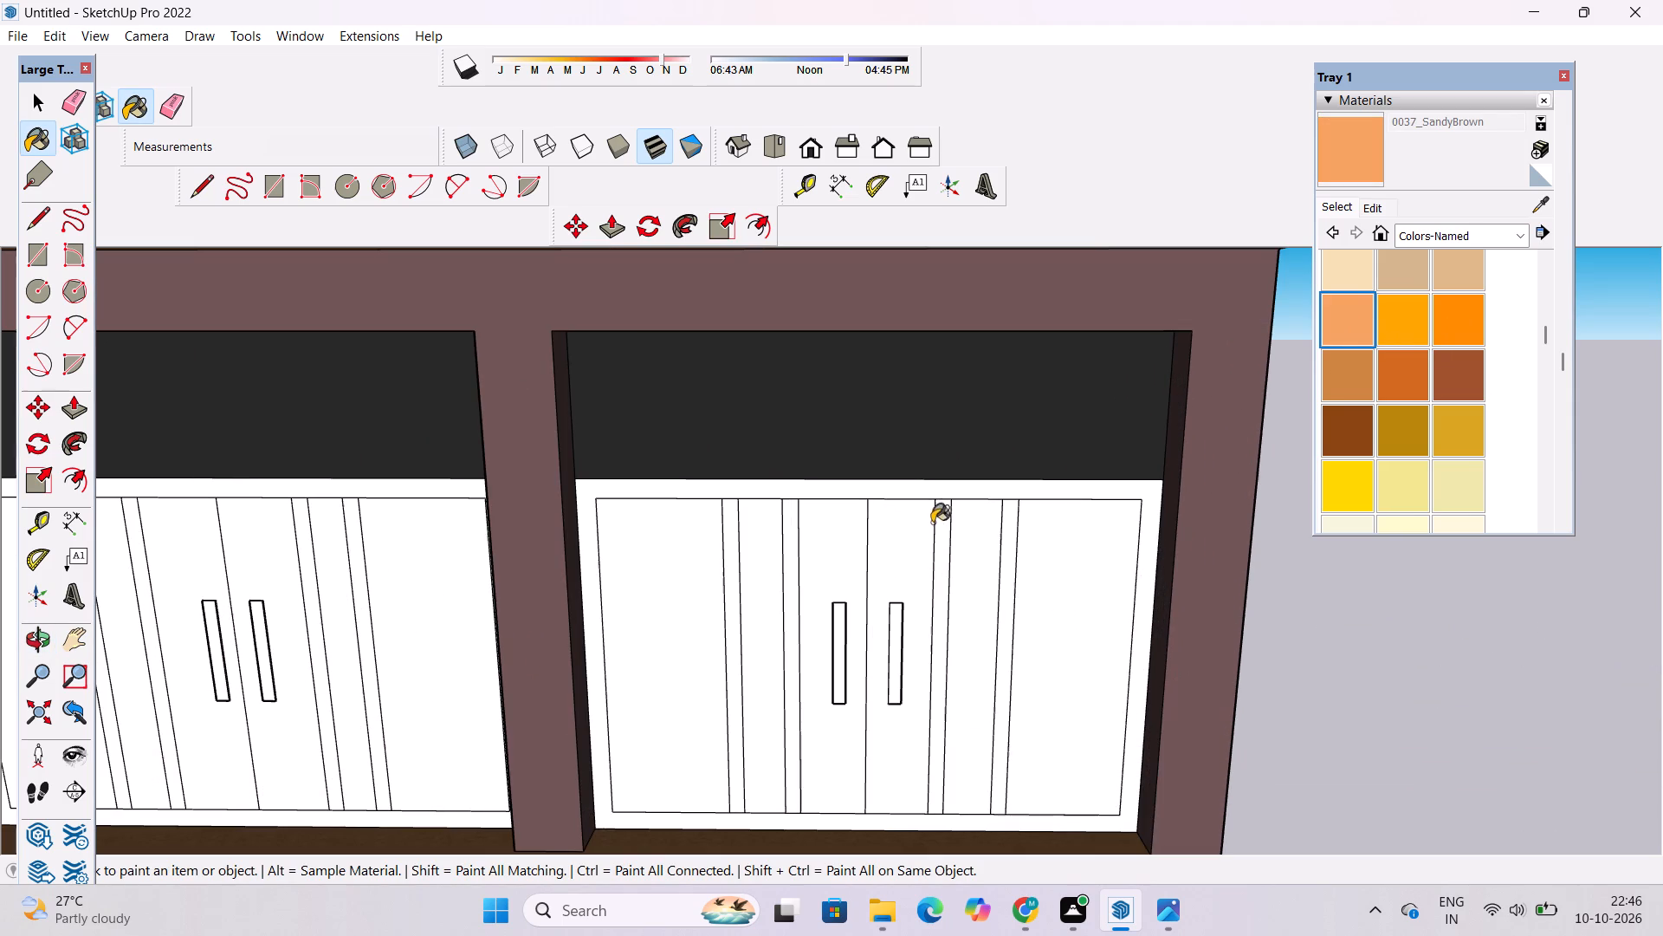
click(995, 490)
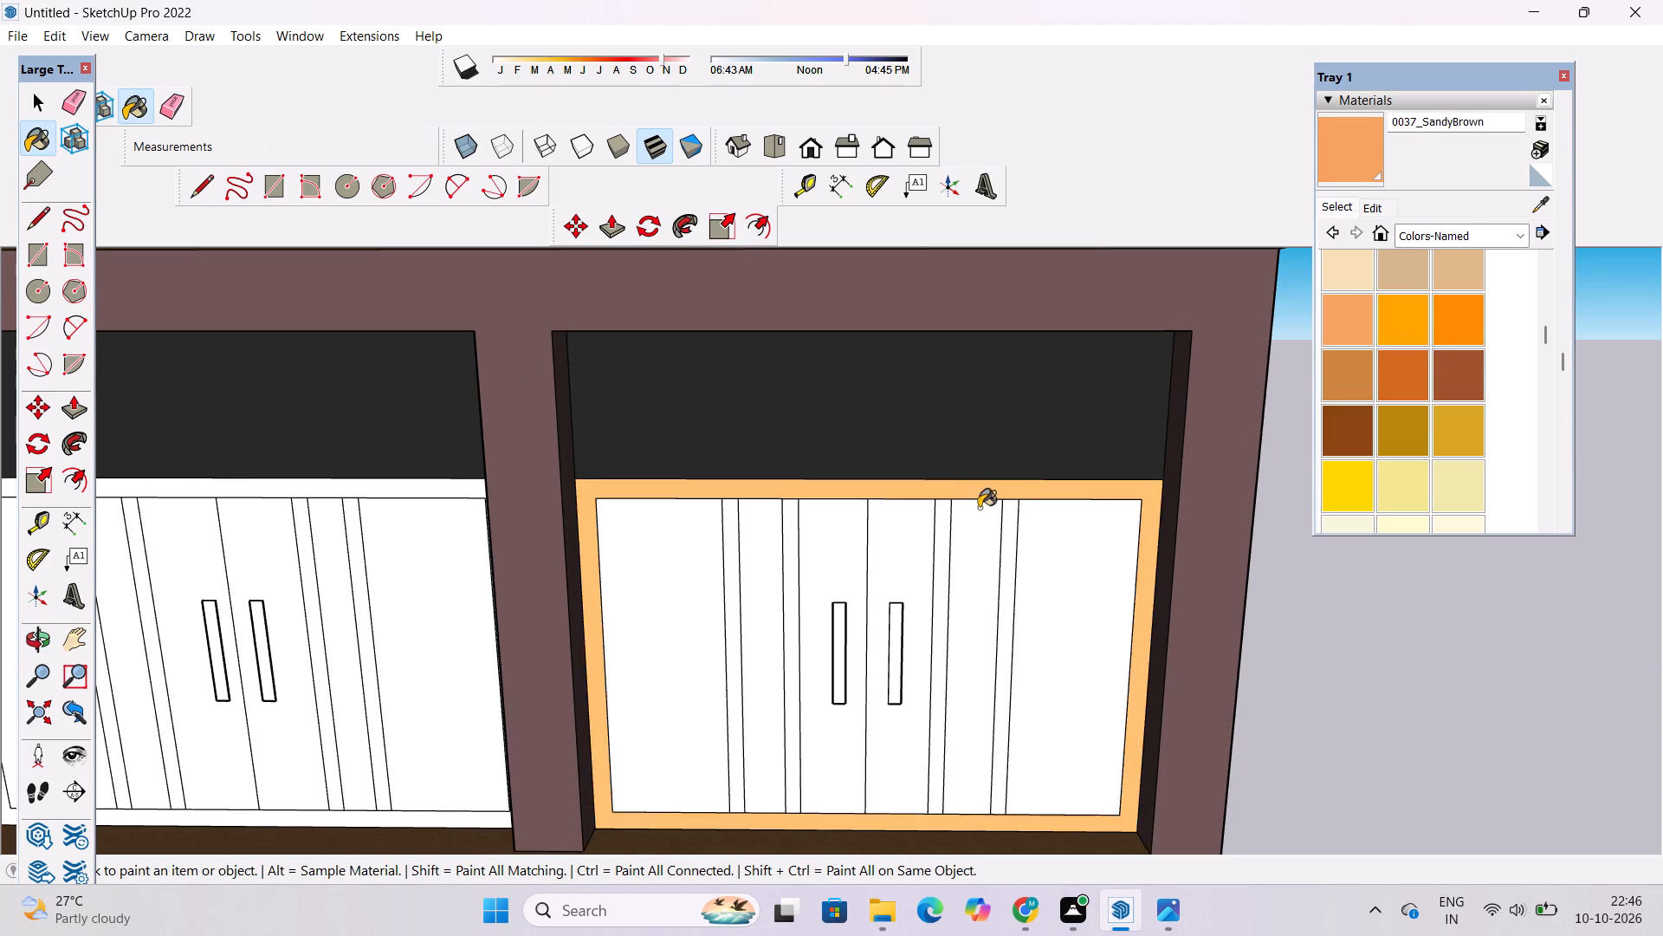
scroll(969, 517, down, 6)
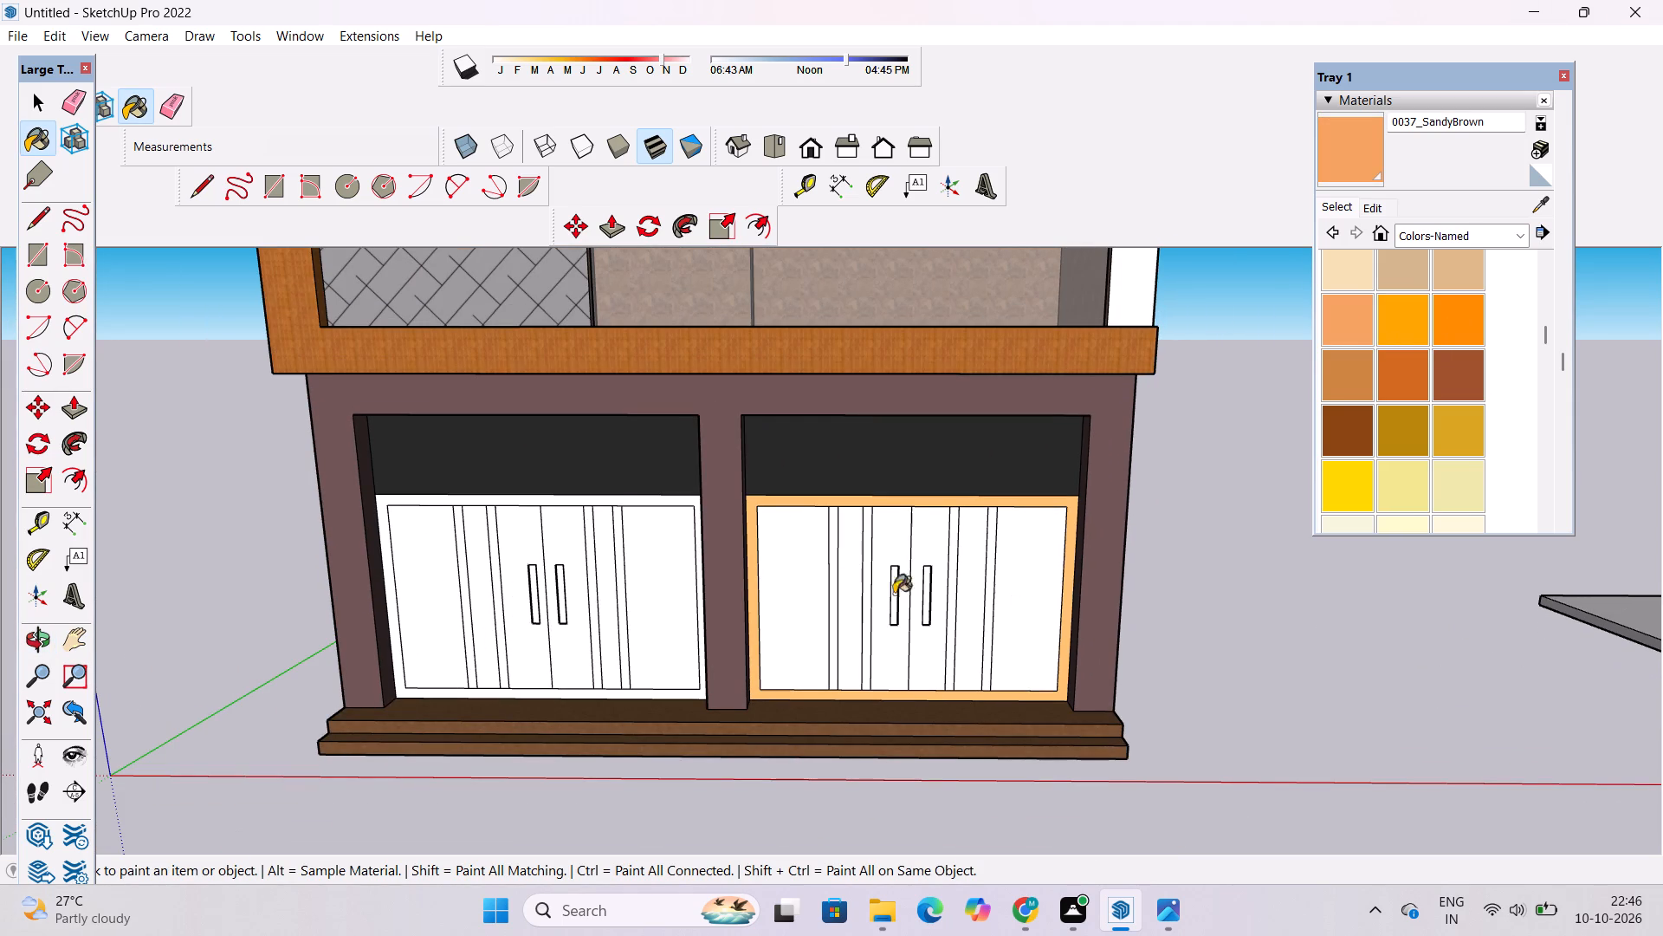
scroll(611, 510, up, 5)
click(639, 491)
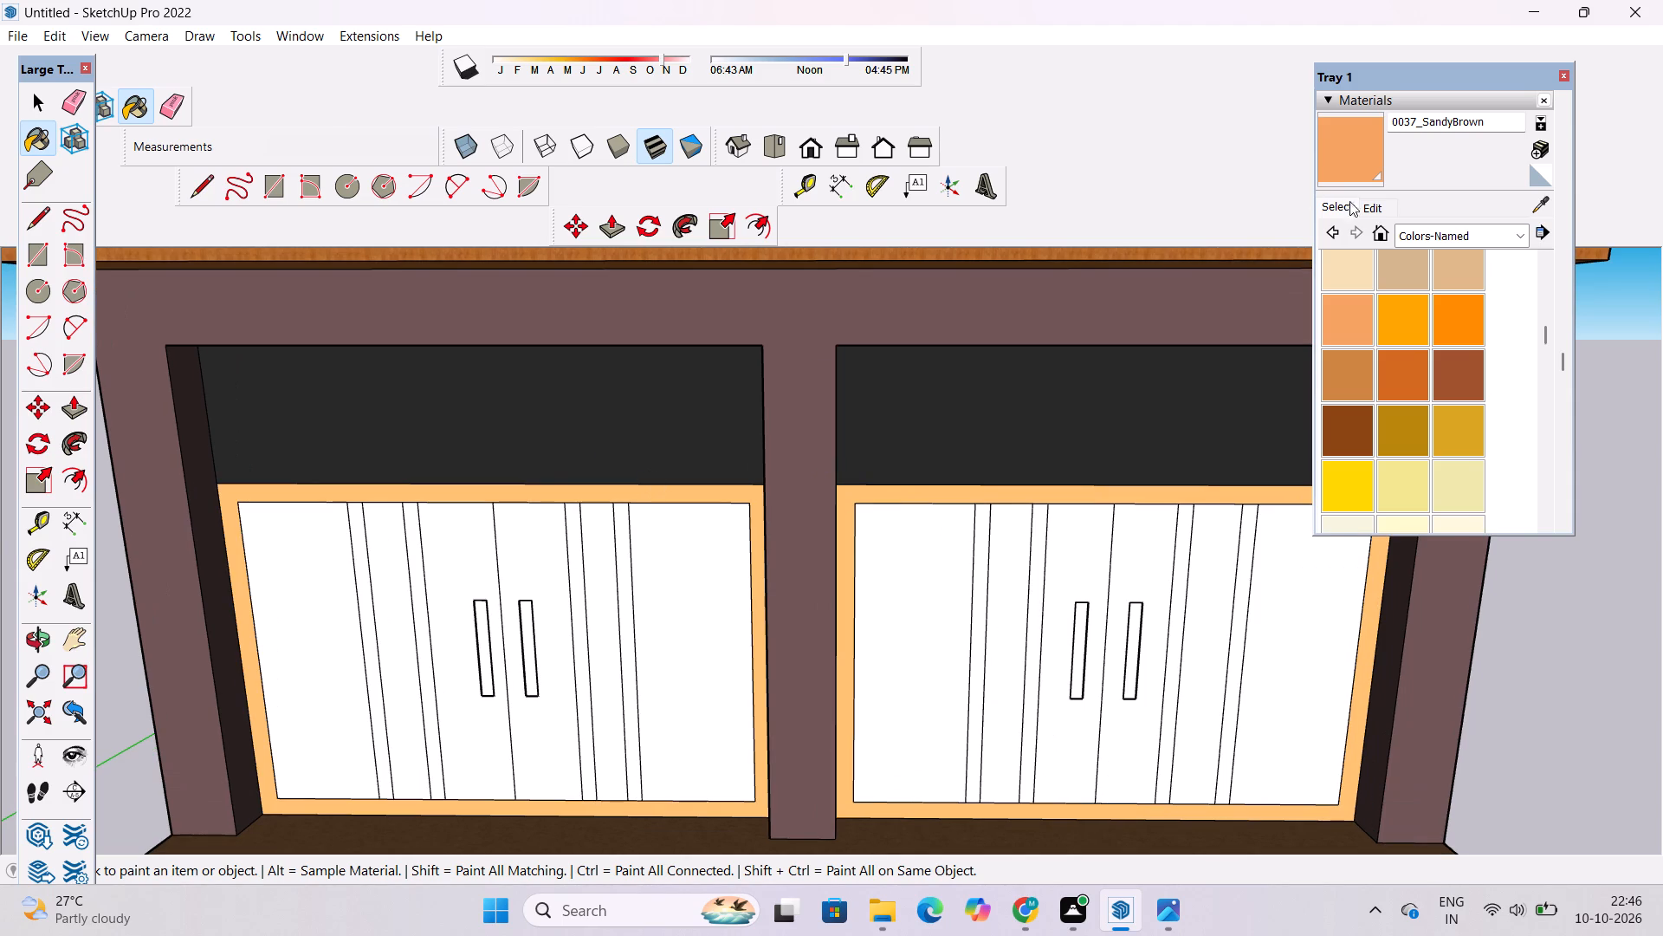
Darken the SandyBrown material on the door frames to a deep wood brown.
click(1366, 204)
click(1423, 296)
click(1430, 310)
click(1432, 322)
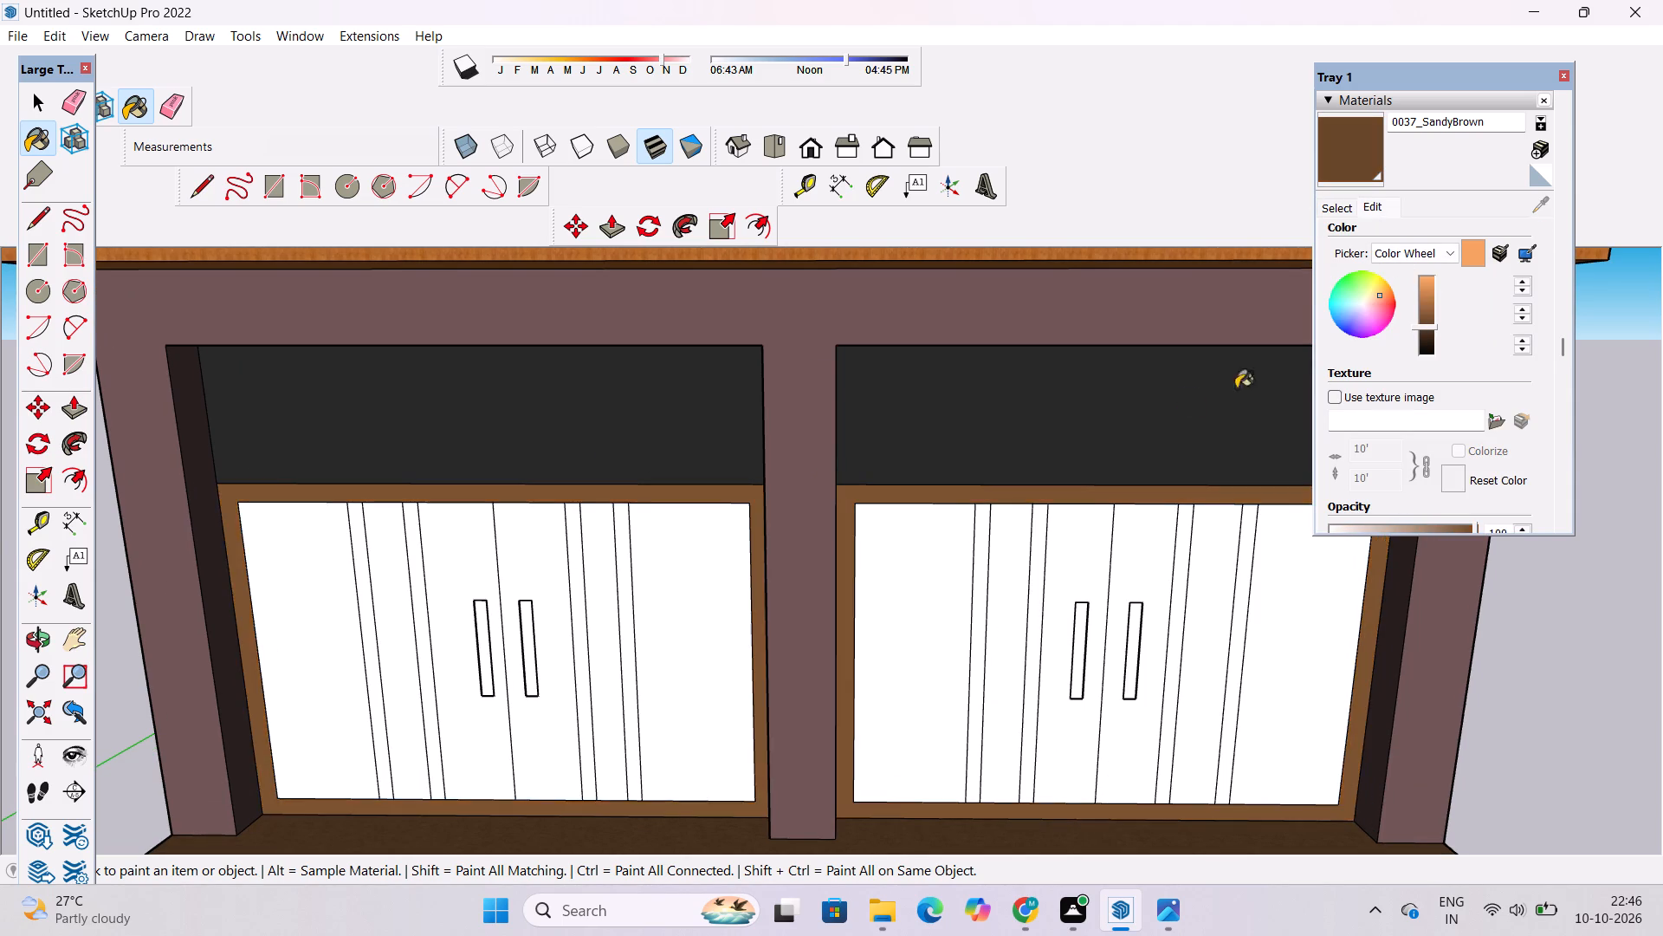
Paint the wide panels of the right-hand ground-floor door with the darkened SandyBrown, leaving out the narrow strips and handles.
scroll(895, 495, down, 5)
scroll(899, 510, up, 2)
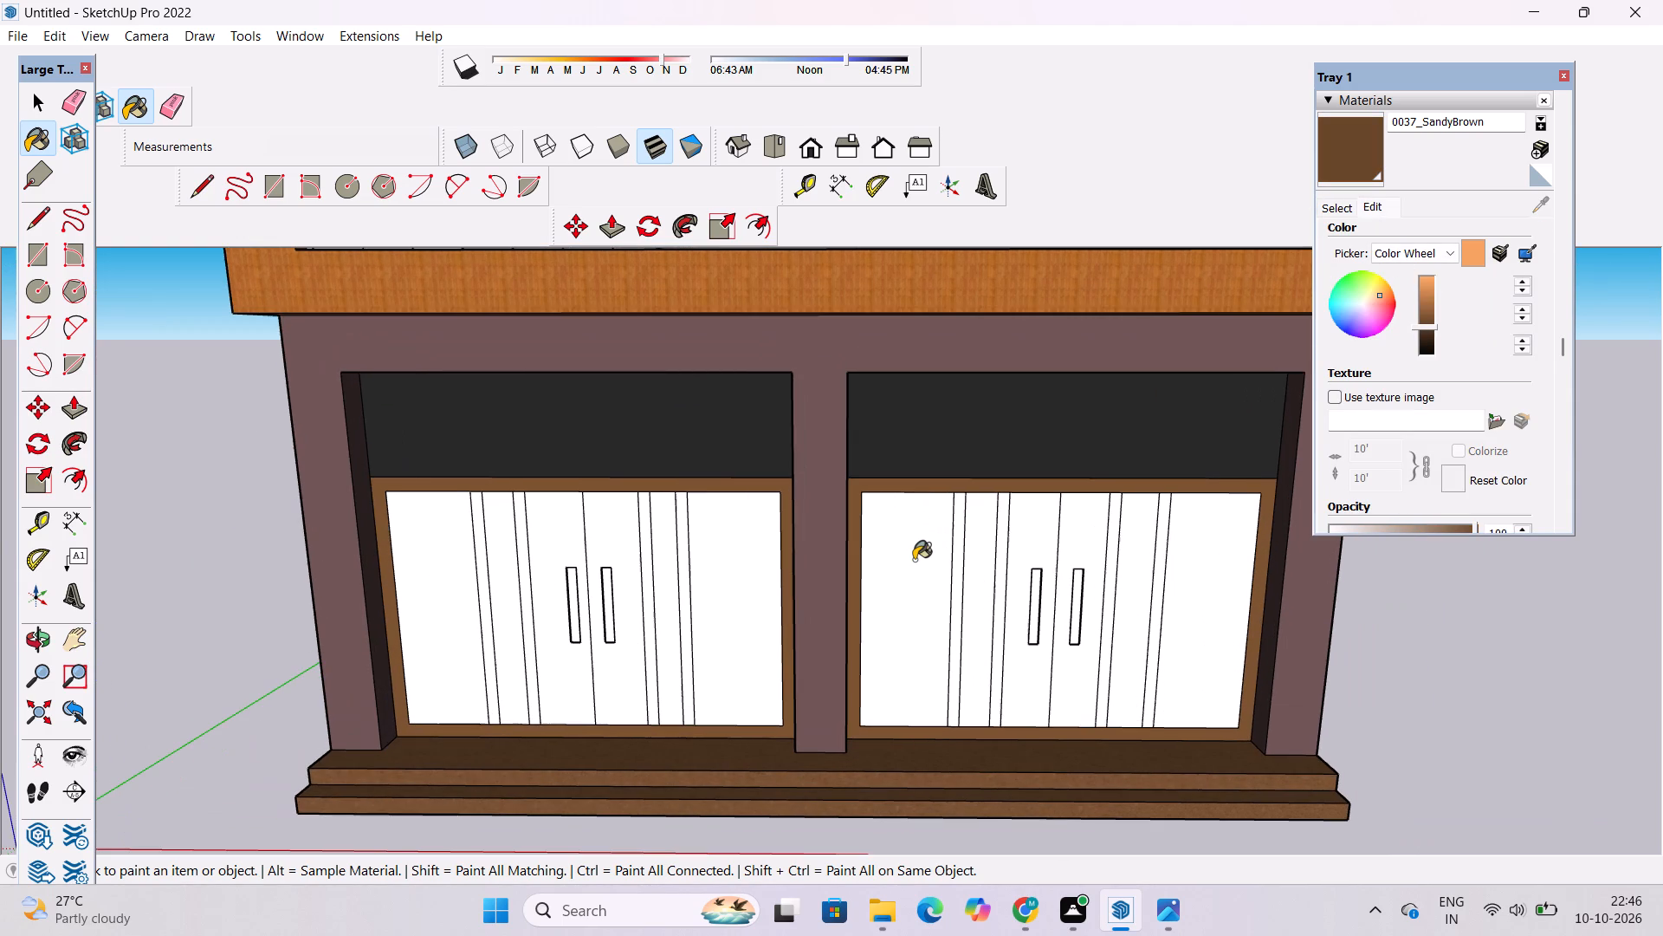
key(space)
click(1225, 531)
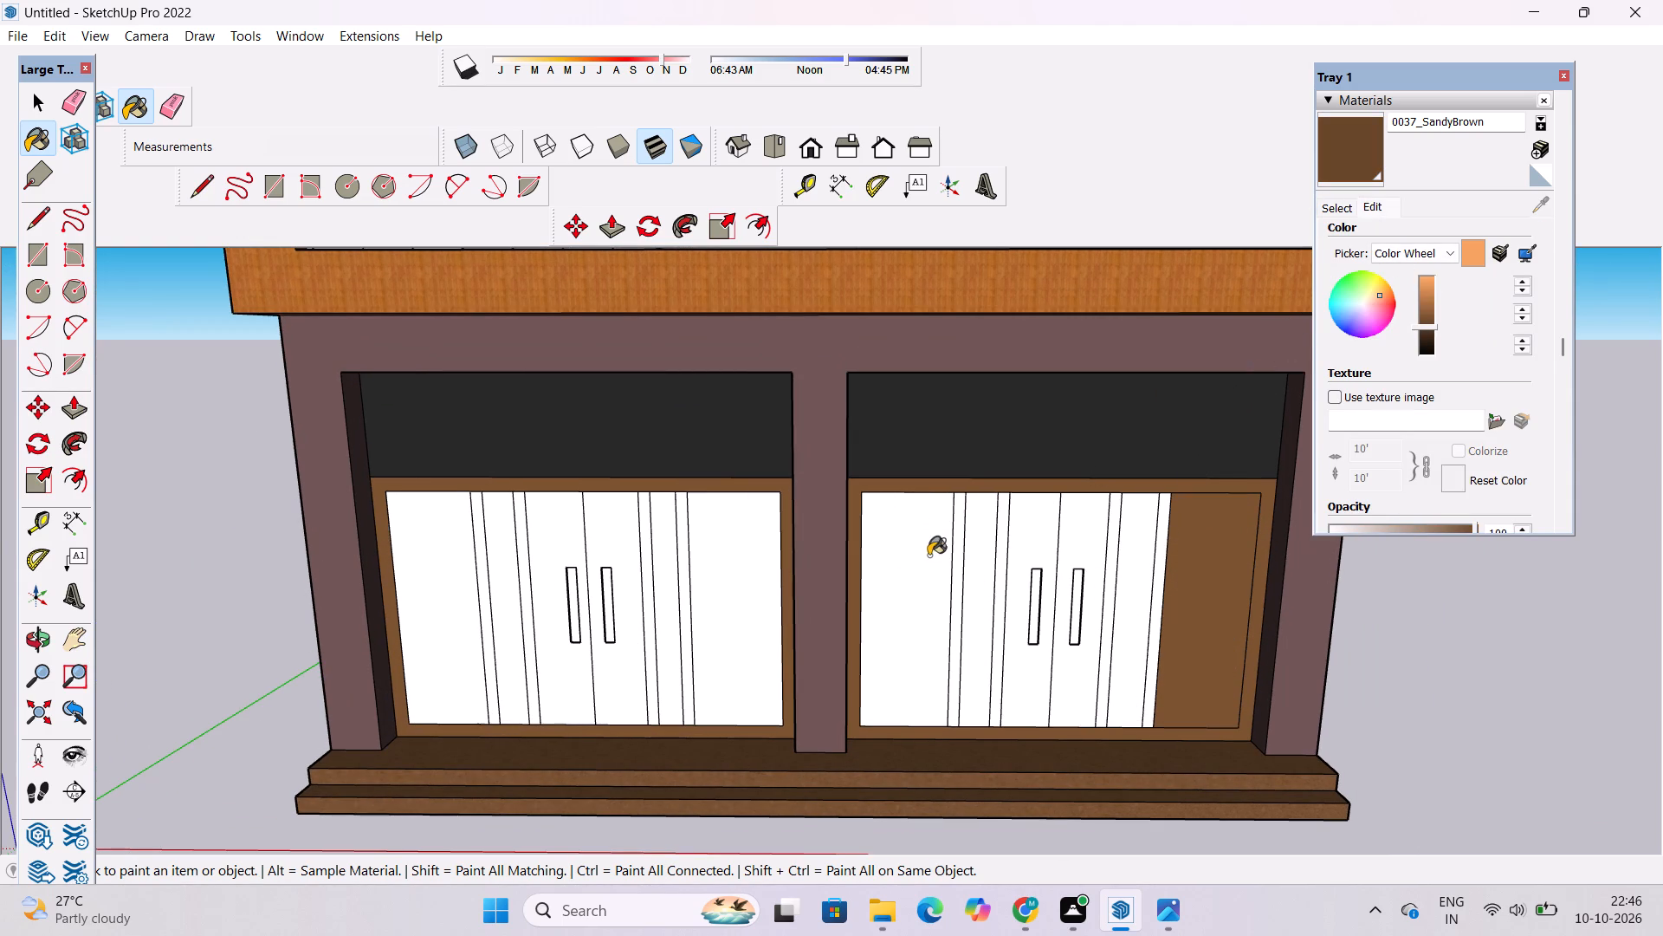
click(924, 552)
click(983, 541)
click(1021, 530)
click(1072, 526)
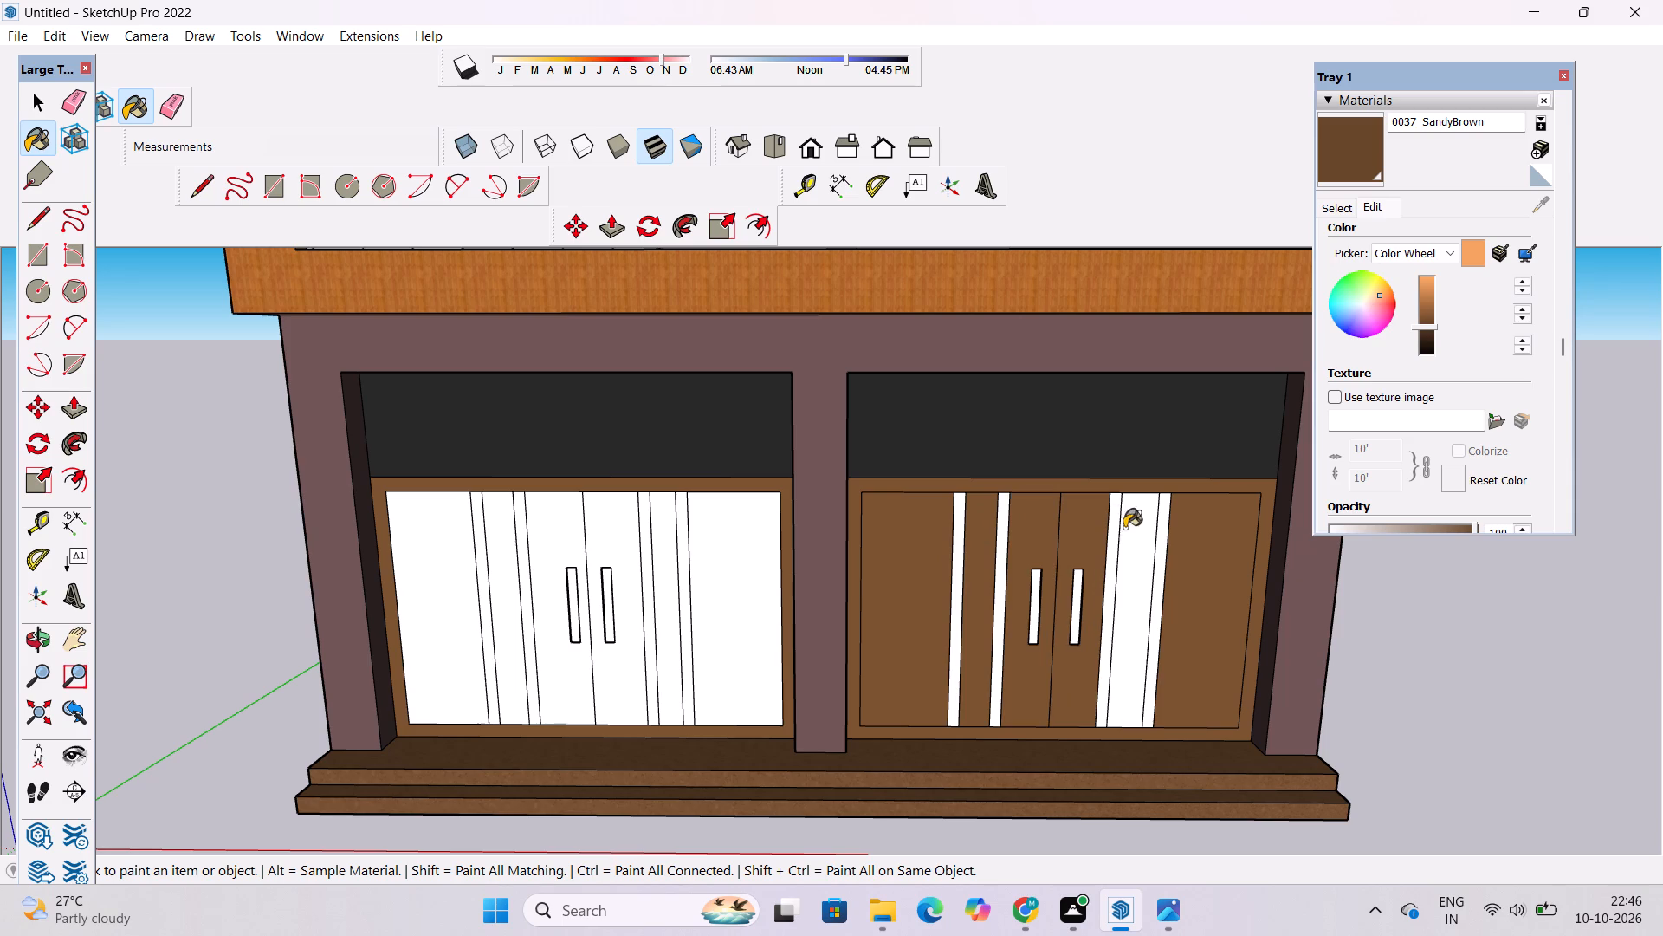
click(1124, 528)
Paint the wide panels of the left-hand ground-floor door with the same brown, leaving out the narrow strips and handles.
click(751, 553)
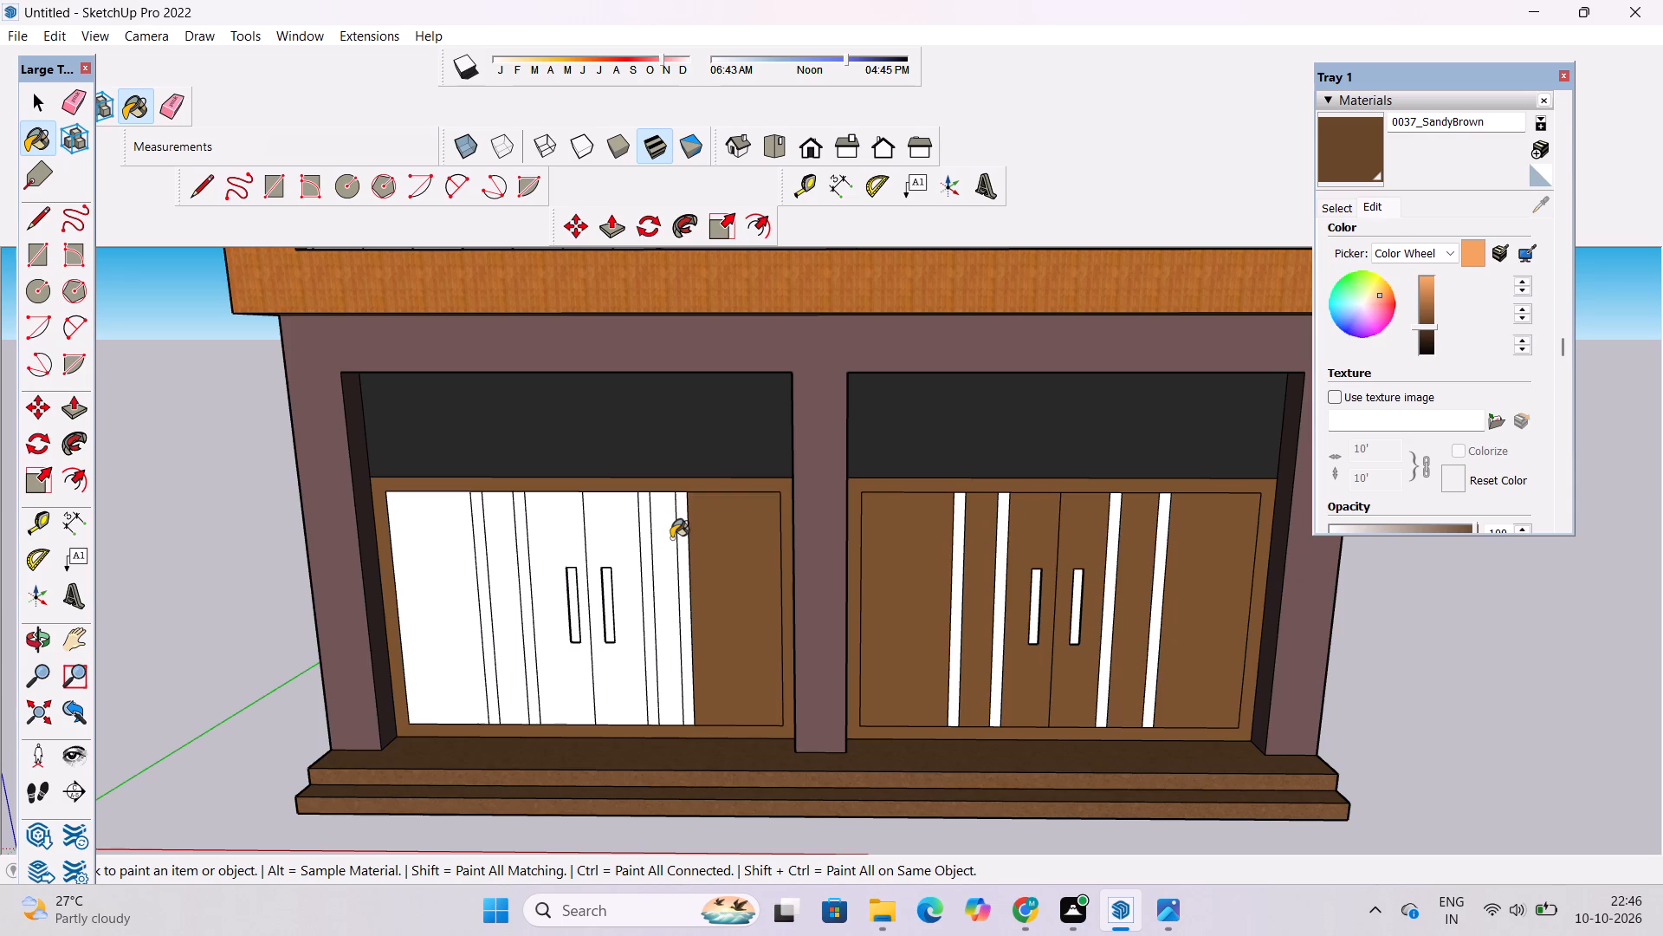
click(671, 538)
click(625, 530)
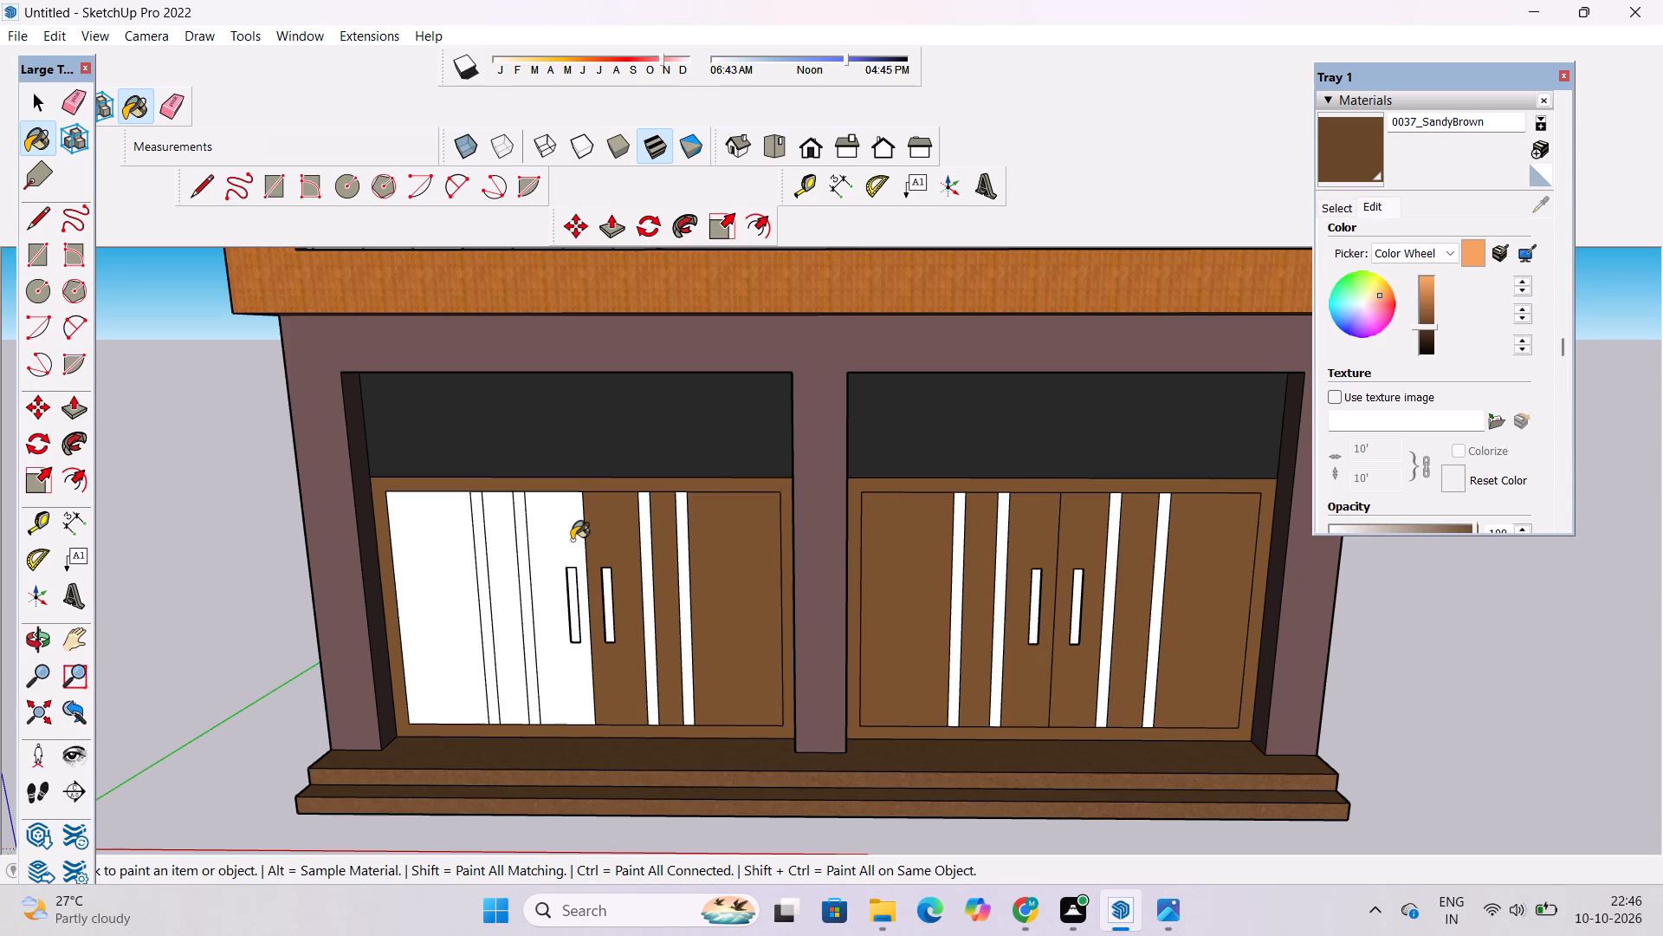
click(570, 540)
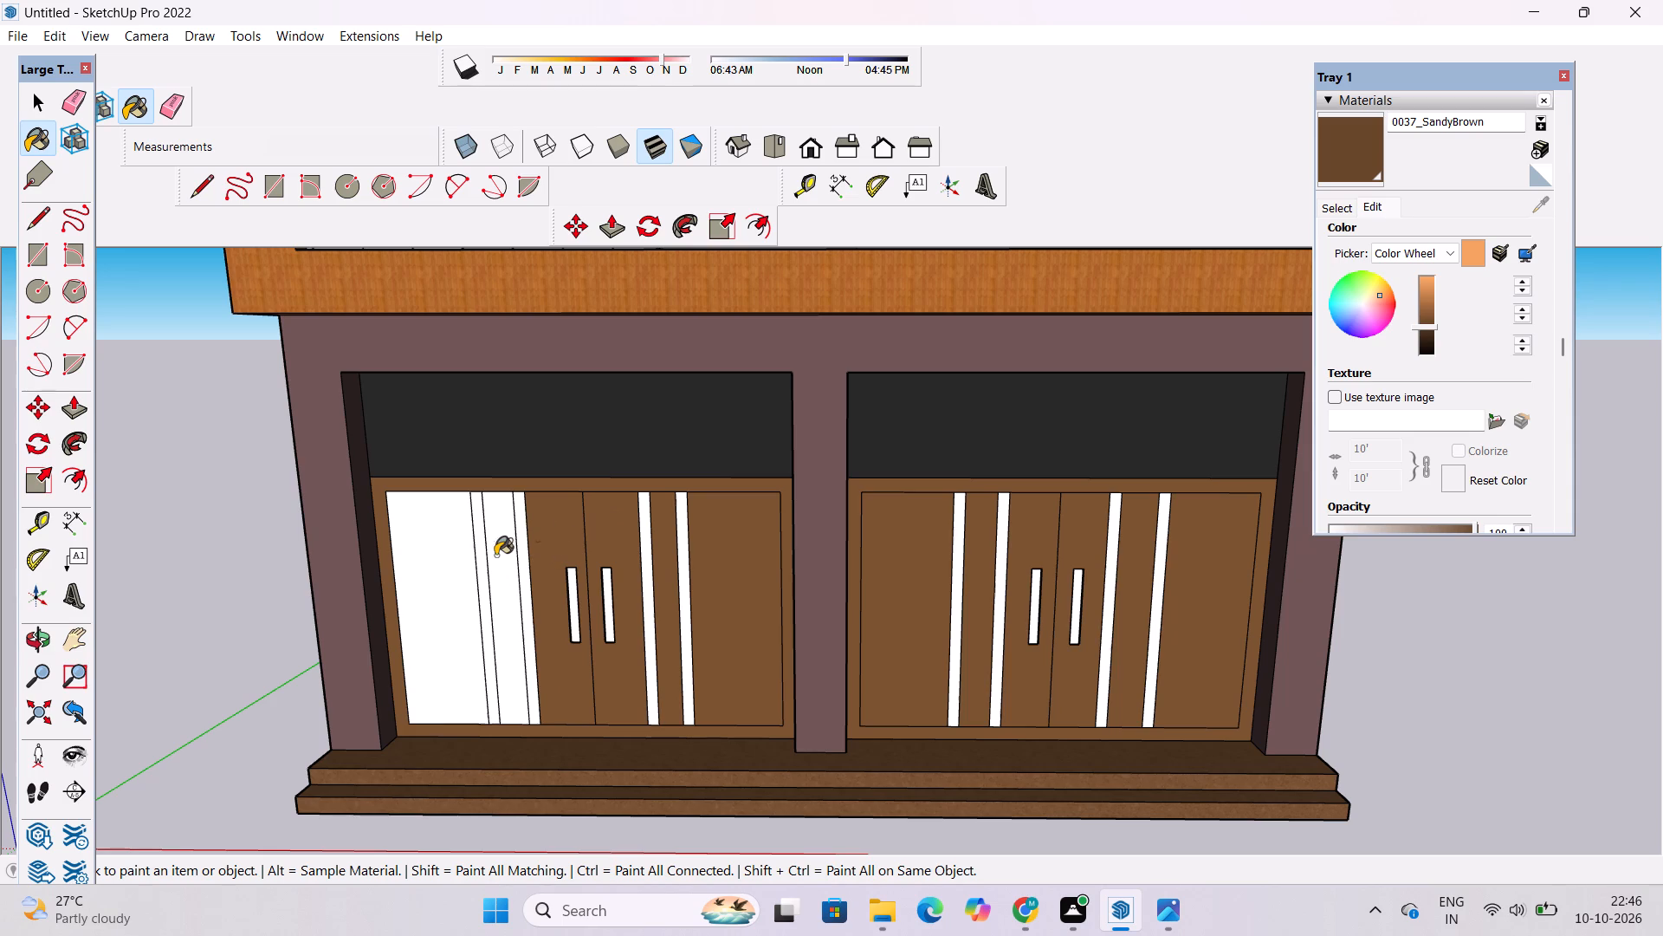
click(496, 549)
click(467, 549)
scroll(586, 594, down, 7)
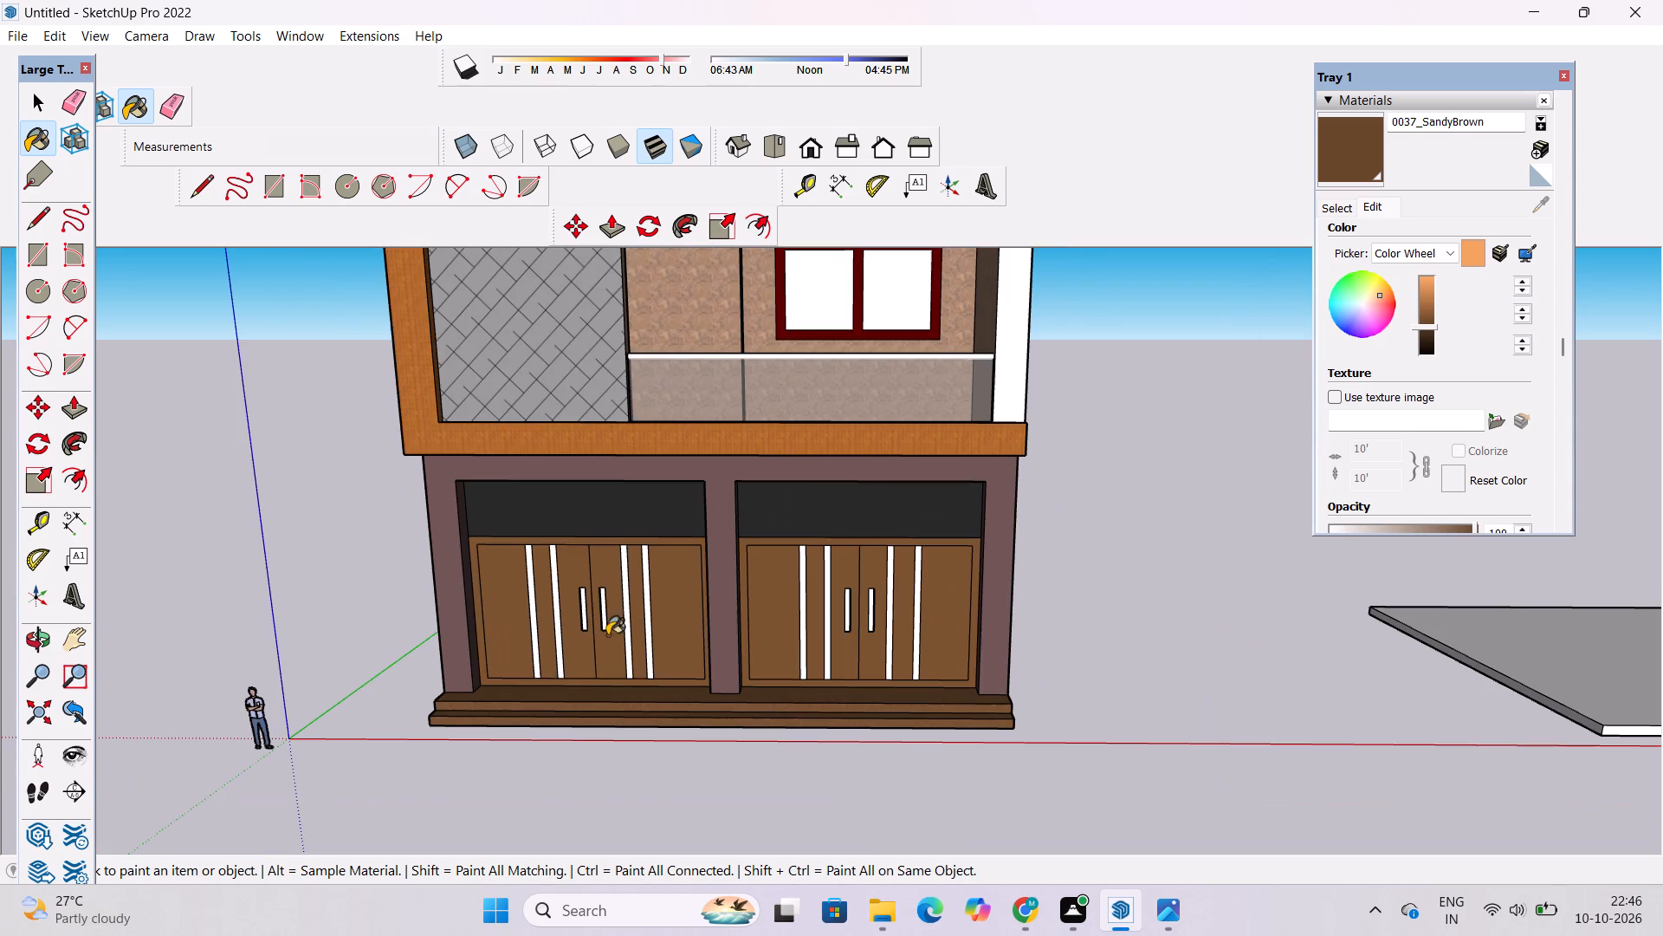
key(space)
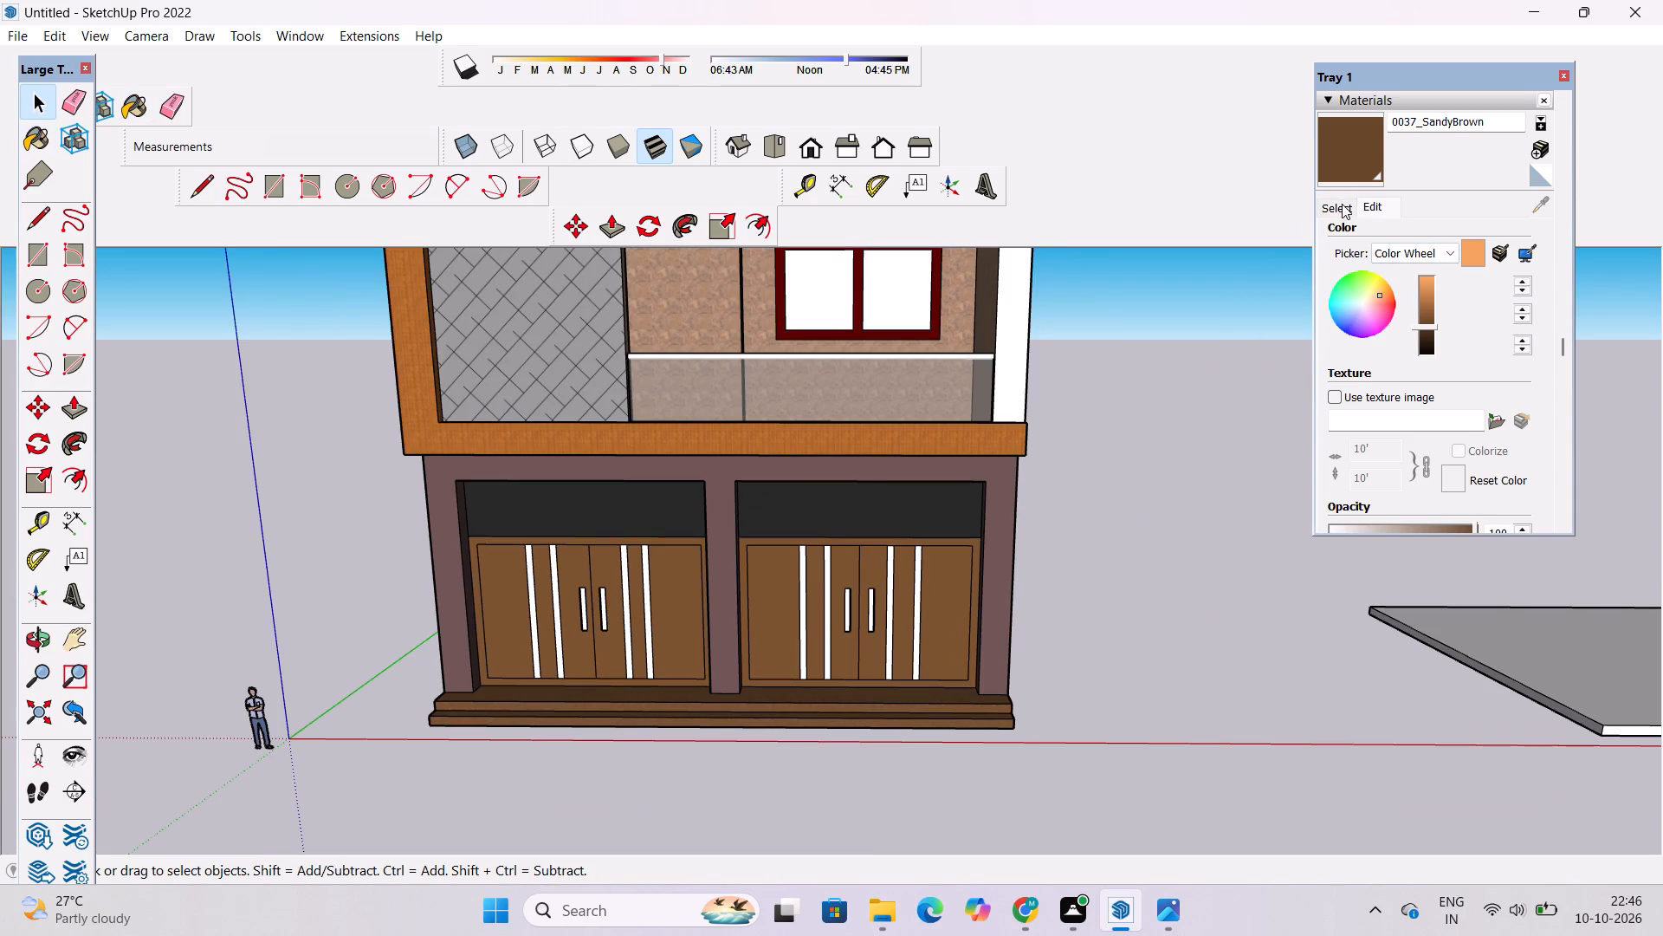
Paint the two narrow vertical strips on the right leaf of the right-hand door with DarkOrange from Colors-Named.
click(1342, 204)
scroll(1443, 355, down, 2)
scroll(1424, 374, up, 3)
scroll(1477, 435, up, 1)
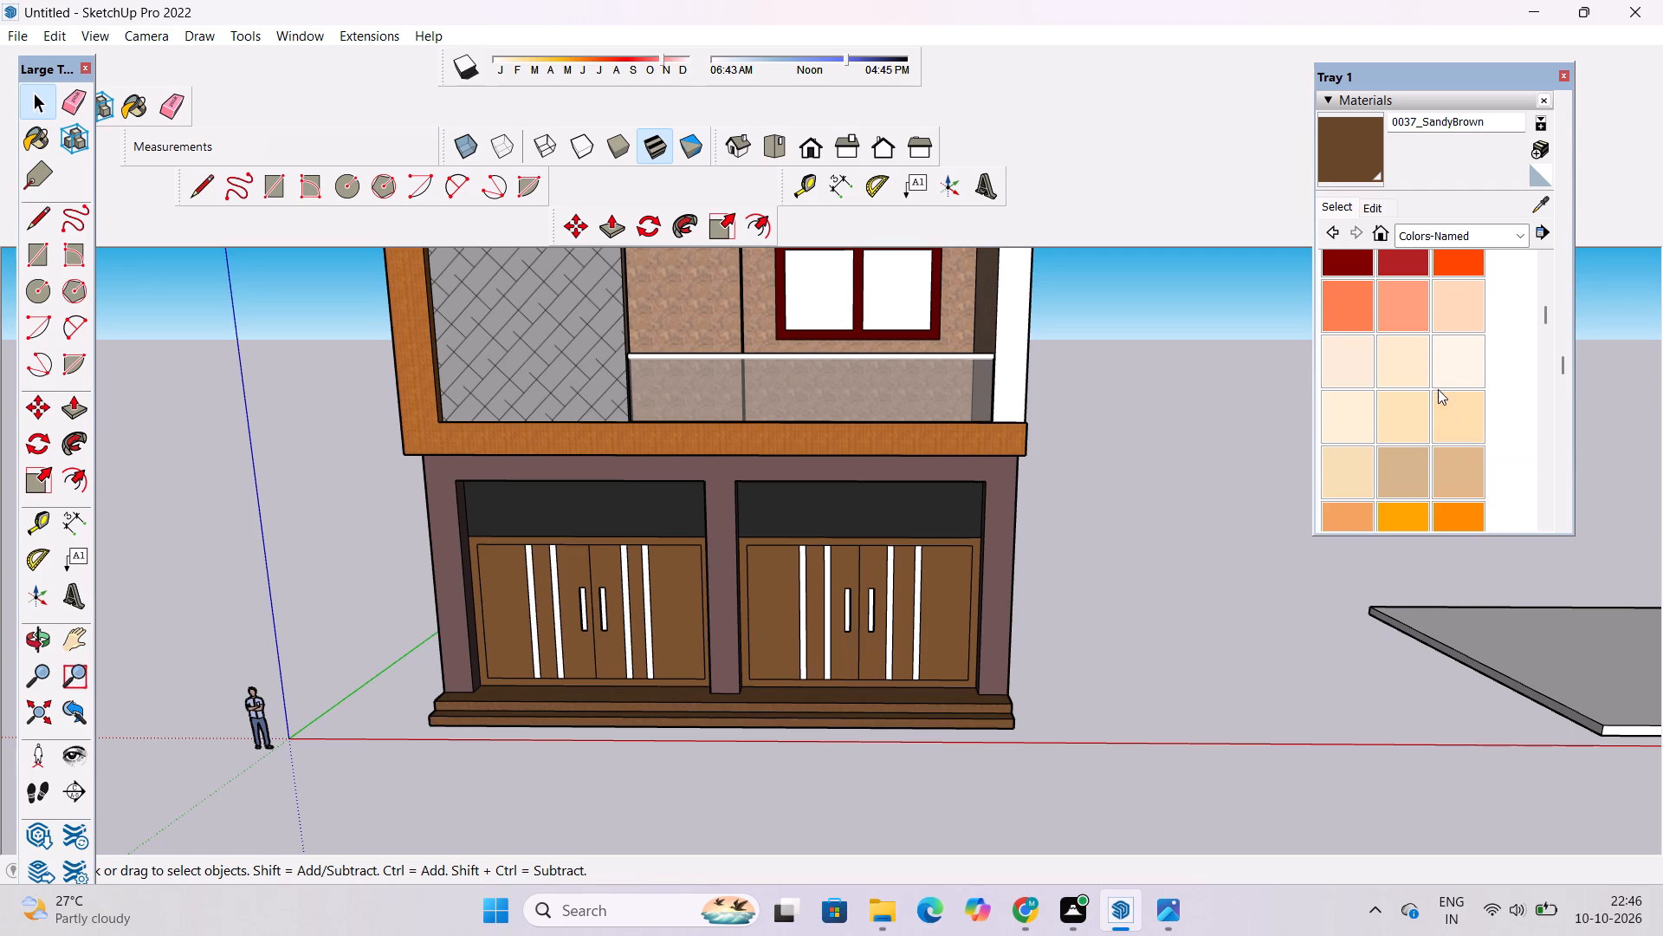
scroll(1440, 394, down, 1)
click(1471, 412)
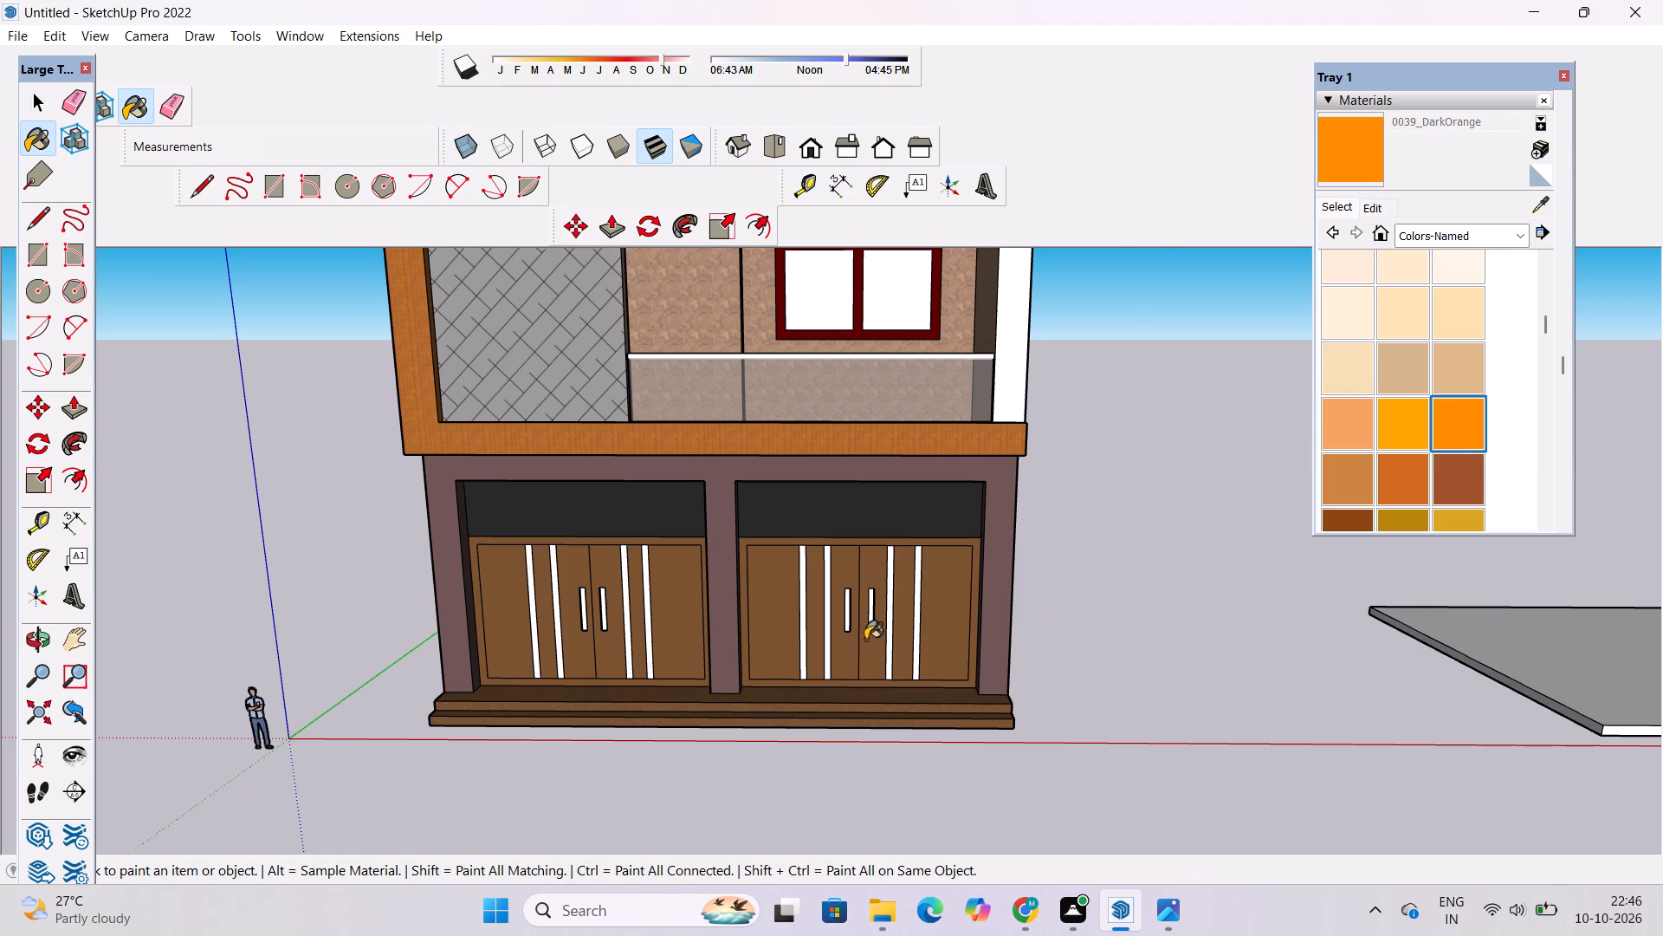
scroll(865, 640, up, 11)
click(938, 459)
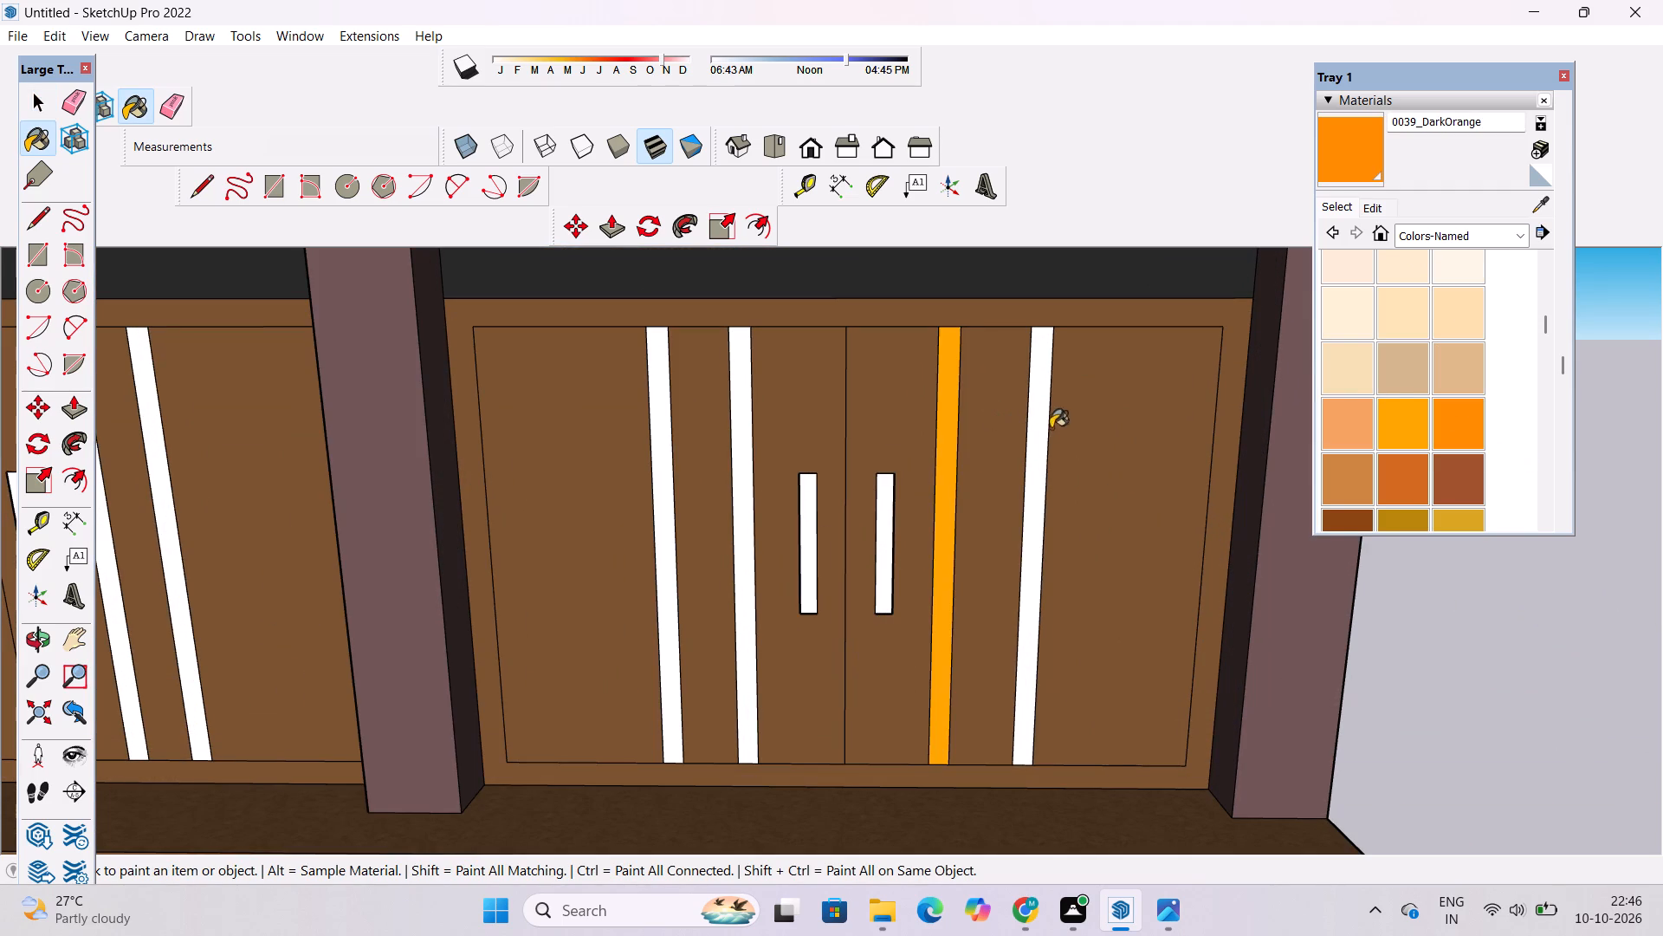
click(1036, 409)
Darken the DarkOrange material on the door strips to a deeper orange.
click(1375, 209)
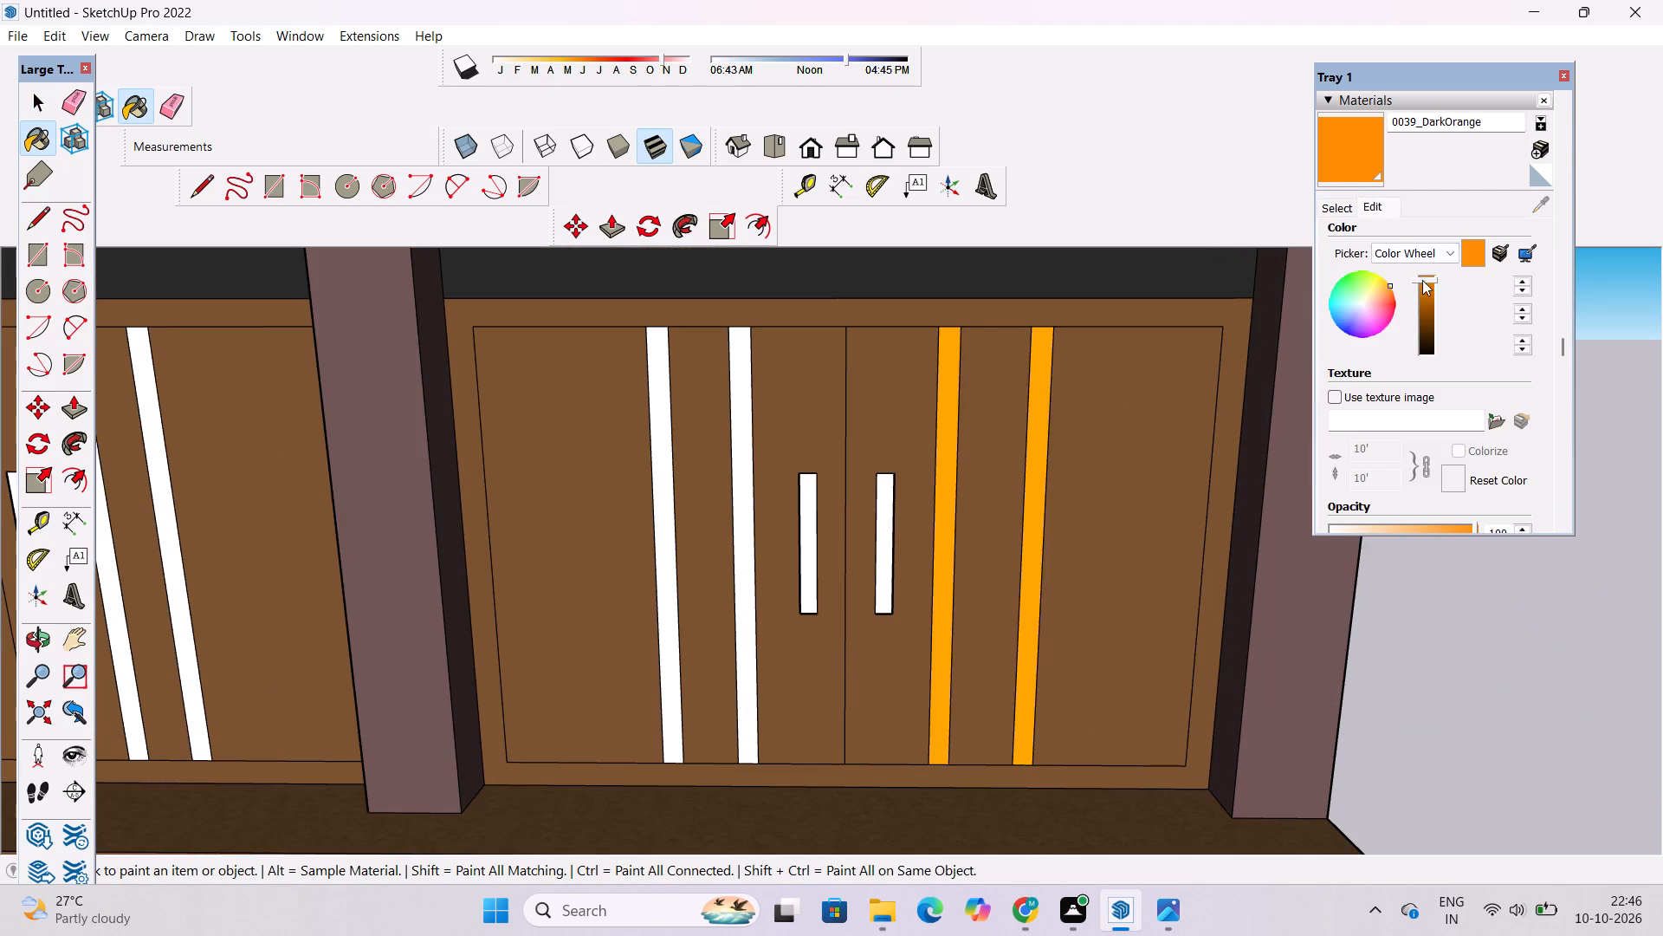
click(1427, 289)
click(1427, 296)
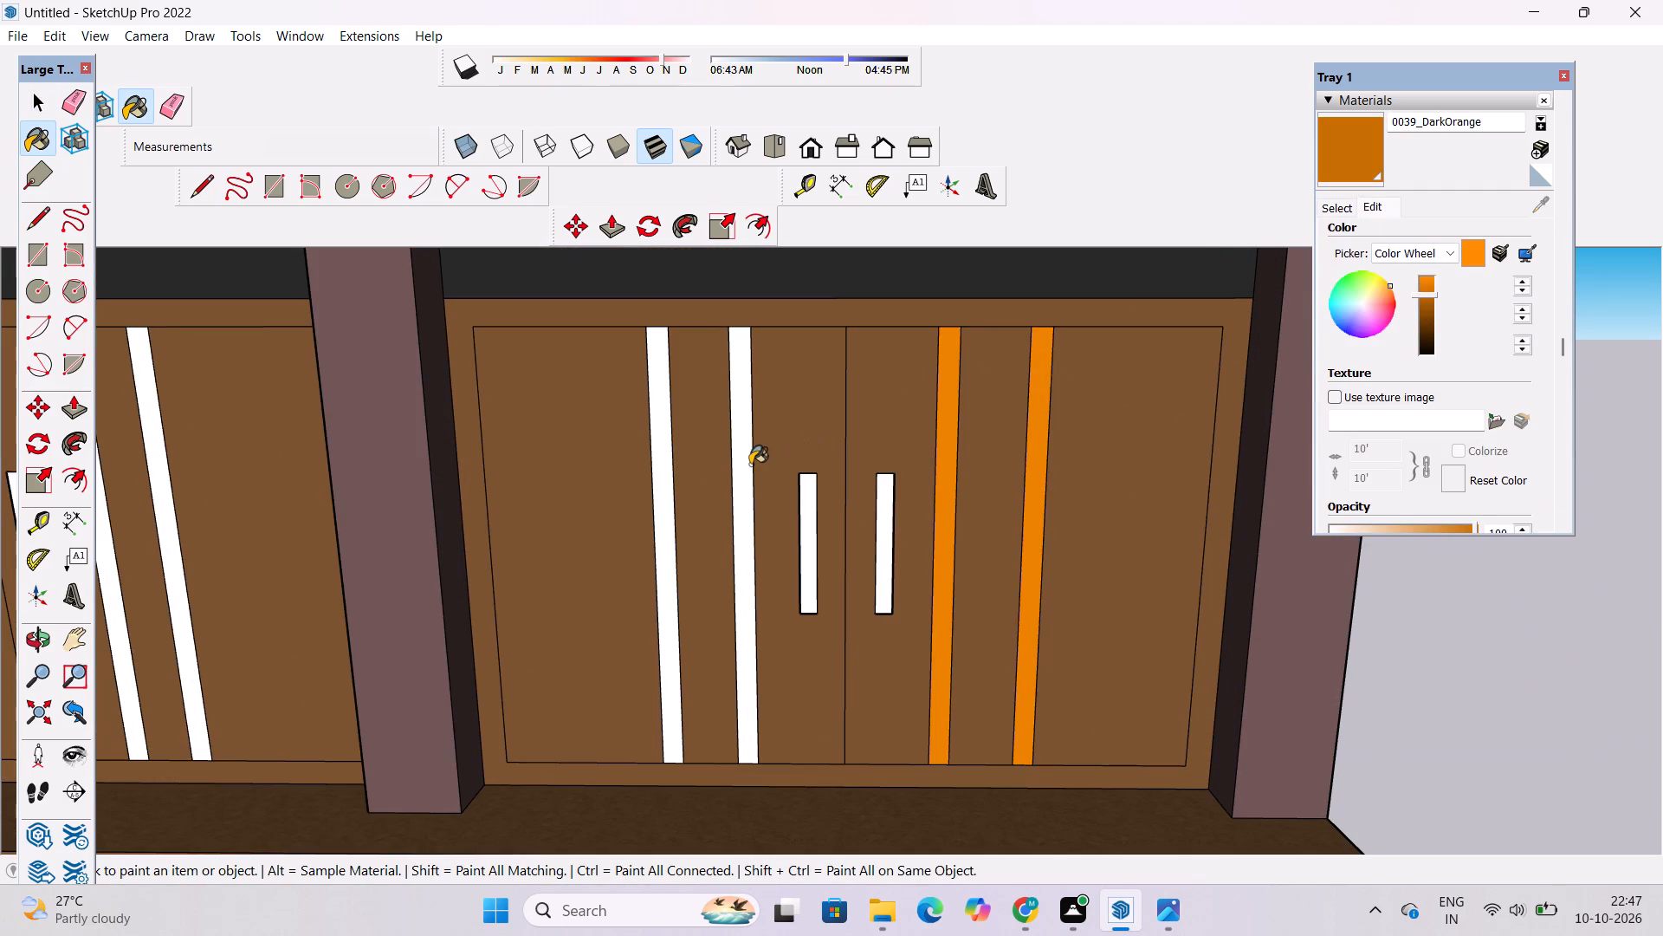
Paint the remaining two strips of the right-hand door and all four strips of the left-hand door with the darkened DarkOrange.
click(753, 463)
click(670, 520)
click(741, 478)
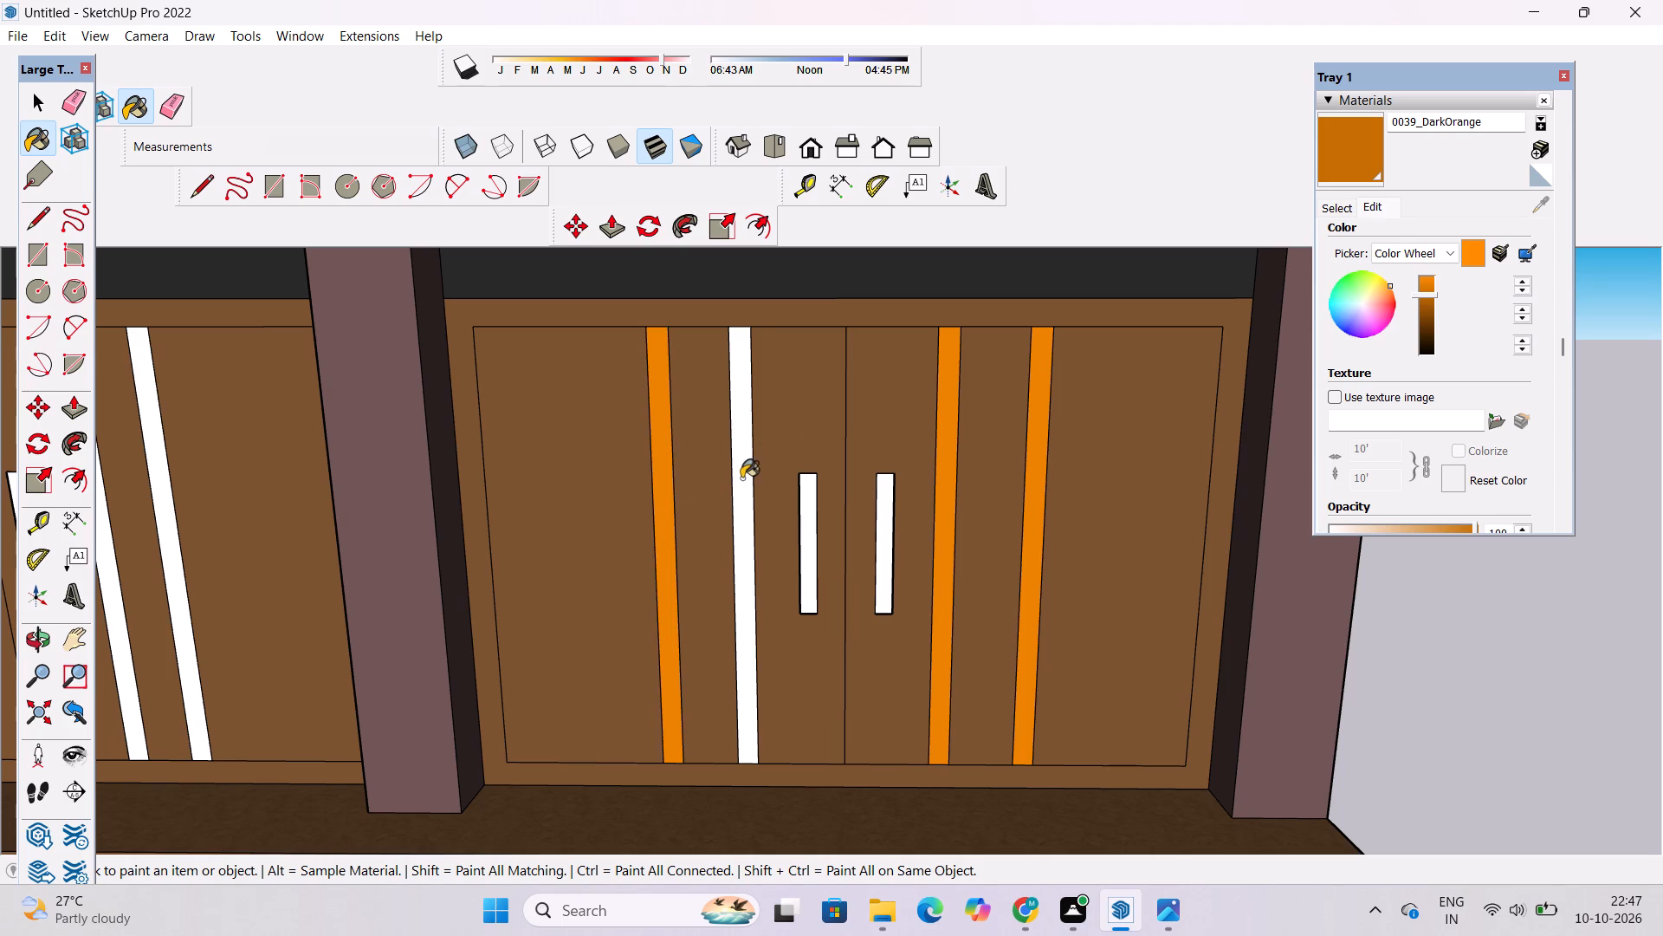
scroll(717, 510, down, 11)
scroll(321, 471, up, 9)
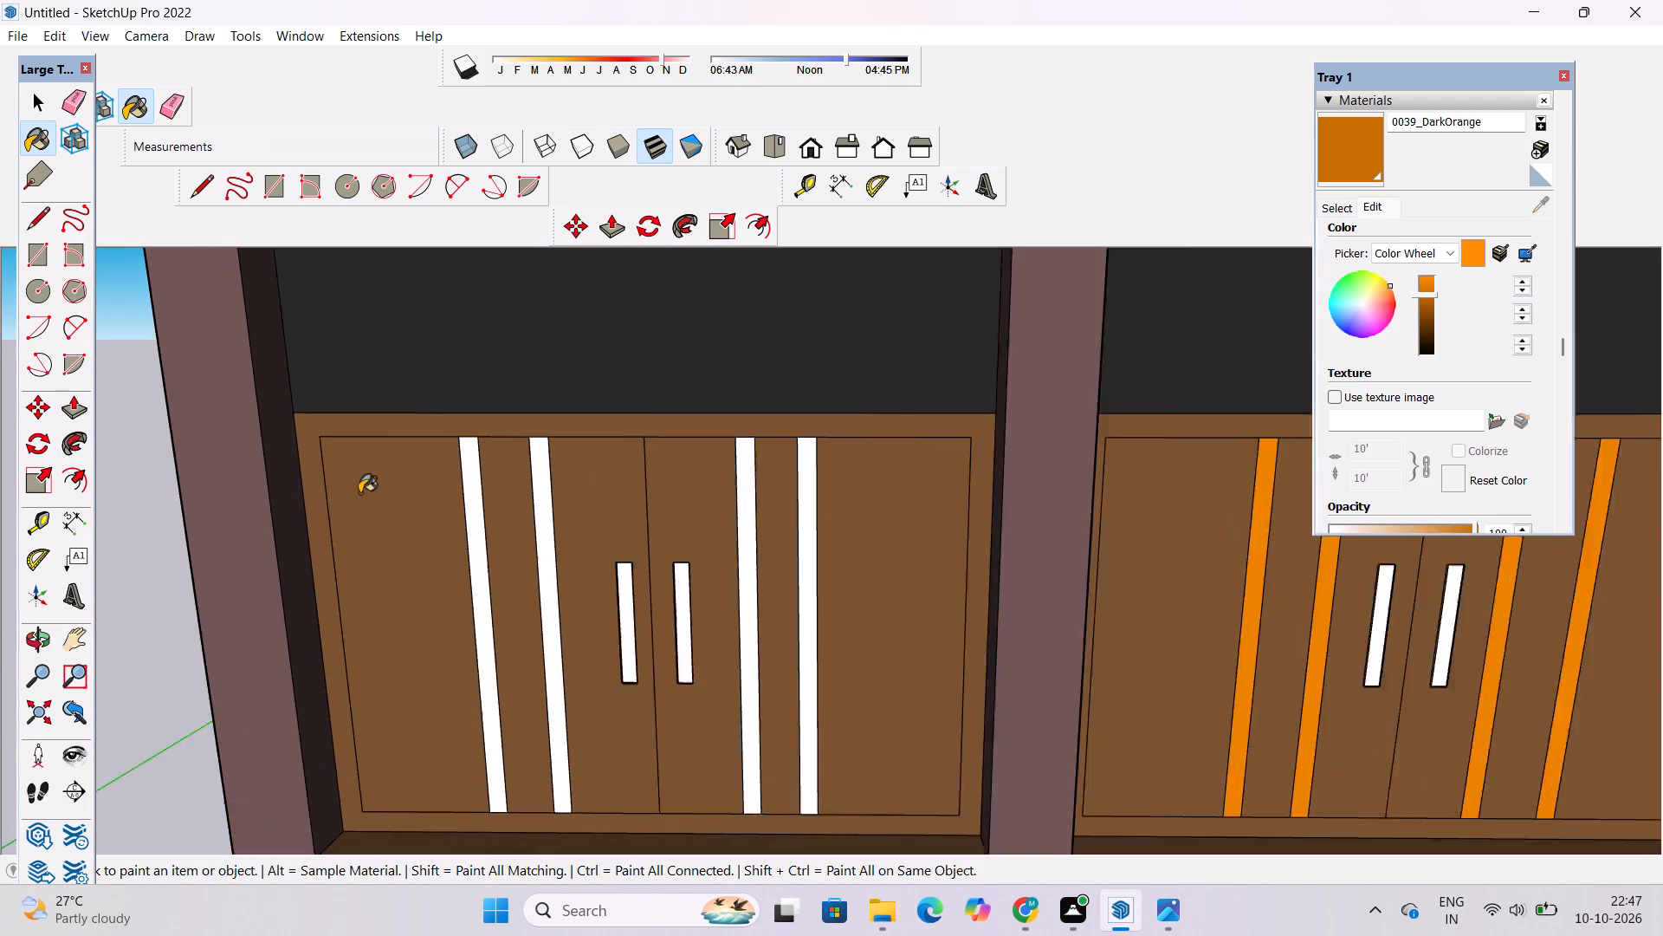
scroll(359, 493, up, 6)
click(490, 481)
click(600, 403)
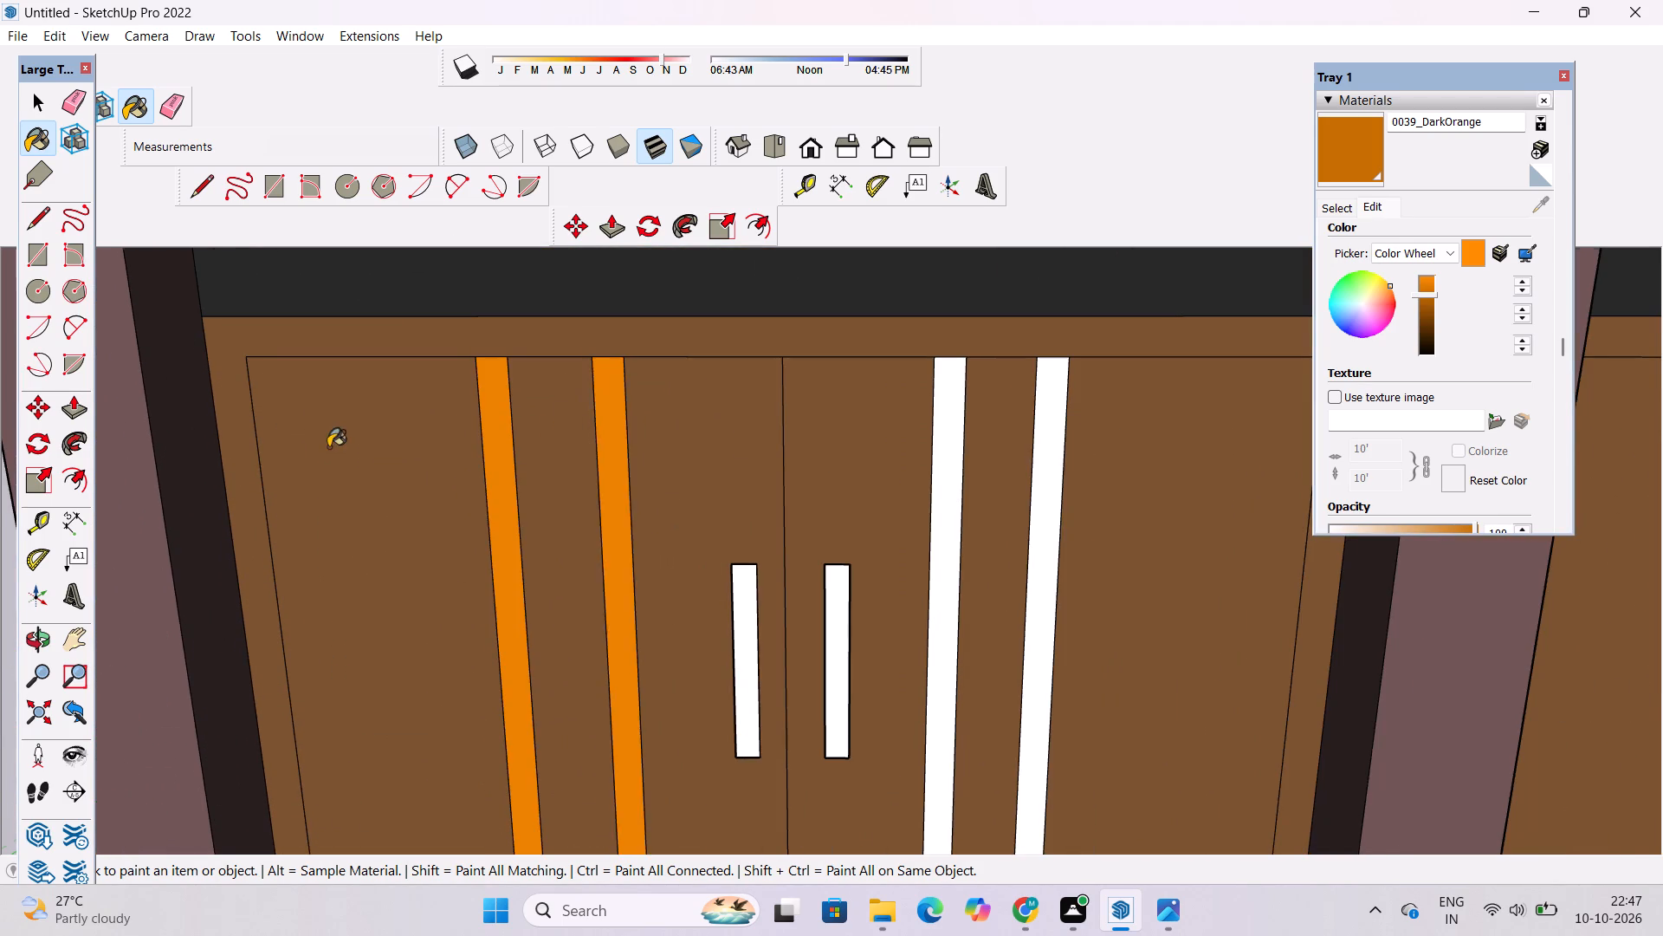
scroll(328, 447, down, 6)
scroll(757, 500, up, 5)
click(777, 457)
click(665, 446)
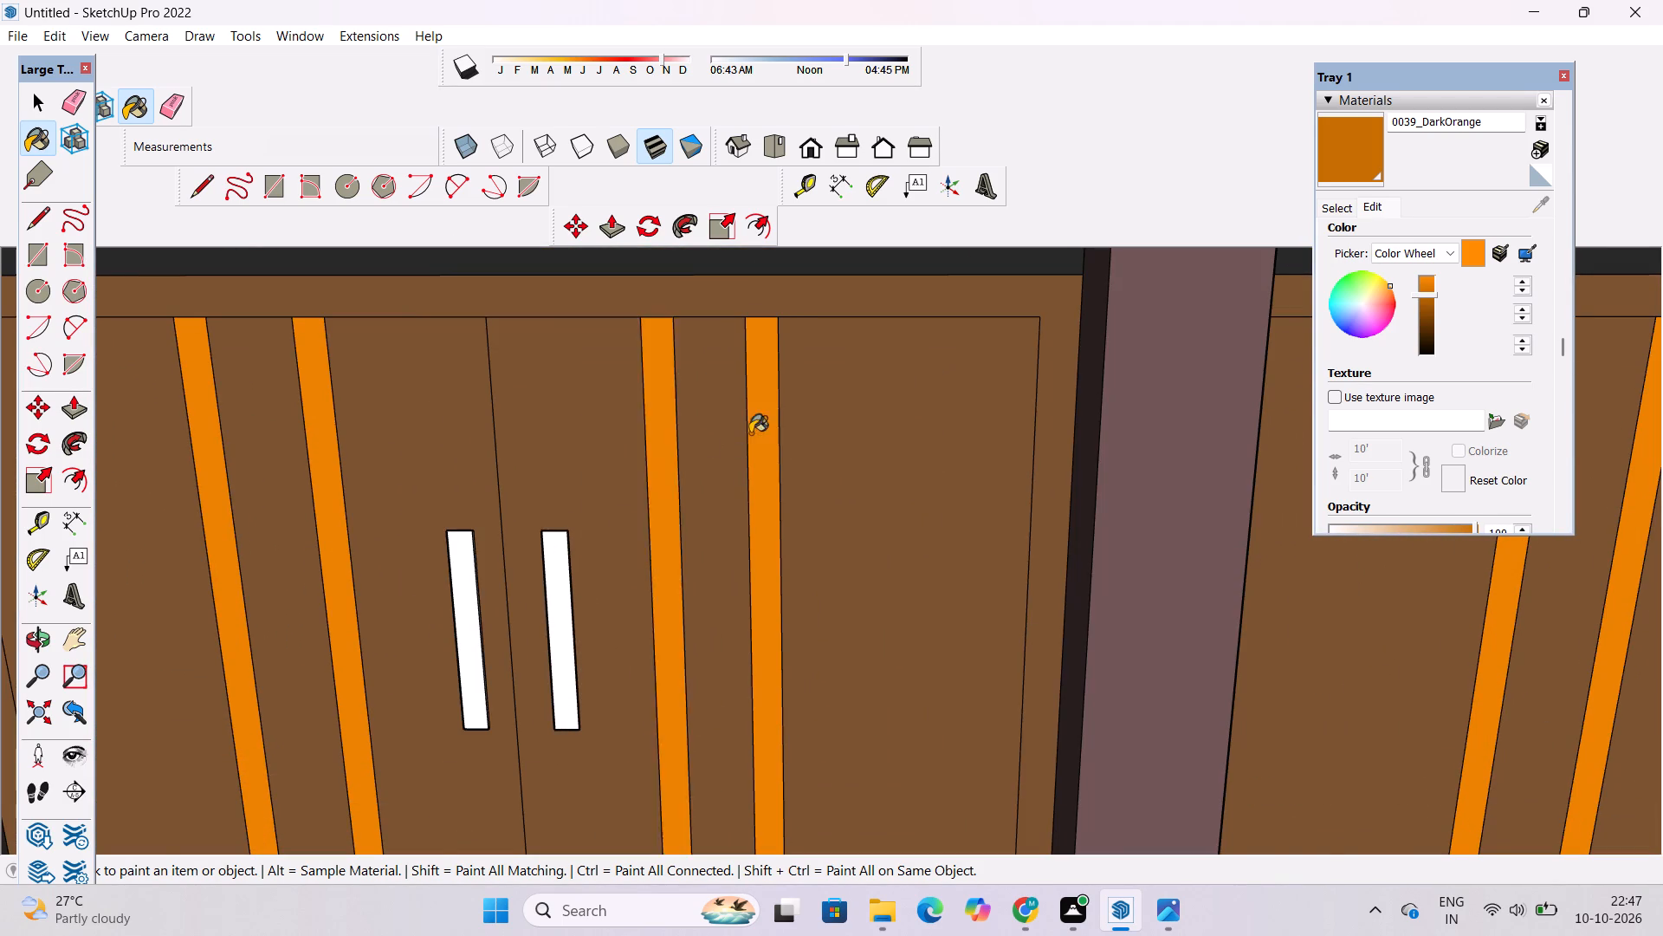
Examine the coloured ground-floor doors together with the upper storeys, windows and balconies of the facade.
scroll(748, 478, down, 20)
scroll(748, 478, down, 2)
scroll(764, 553, up, 1)
key(space)
text(o)
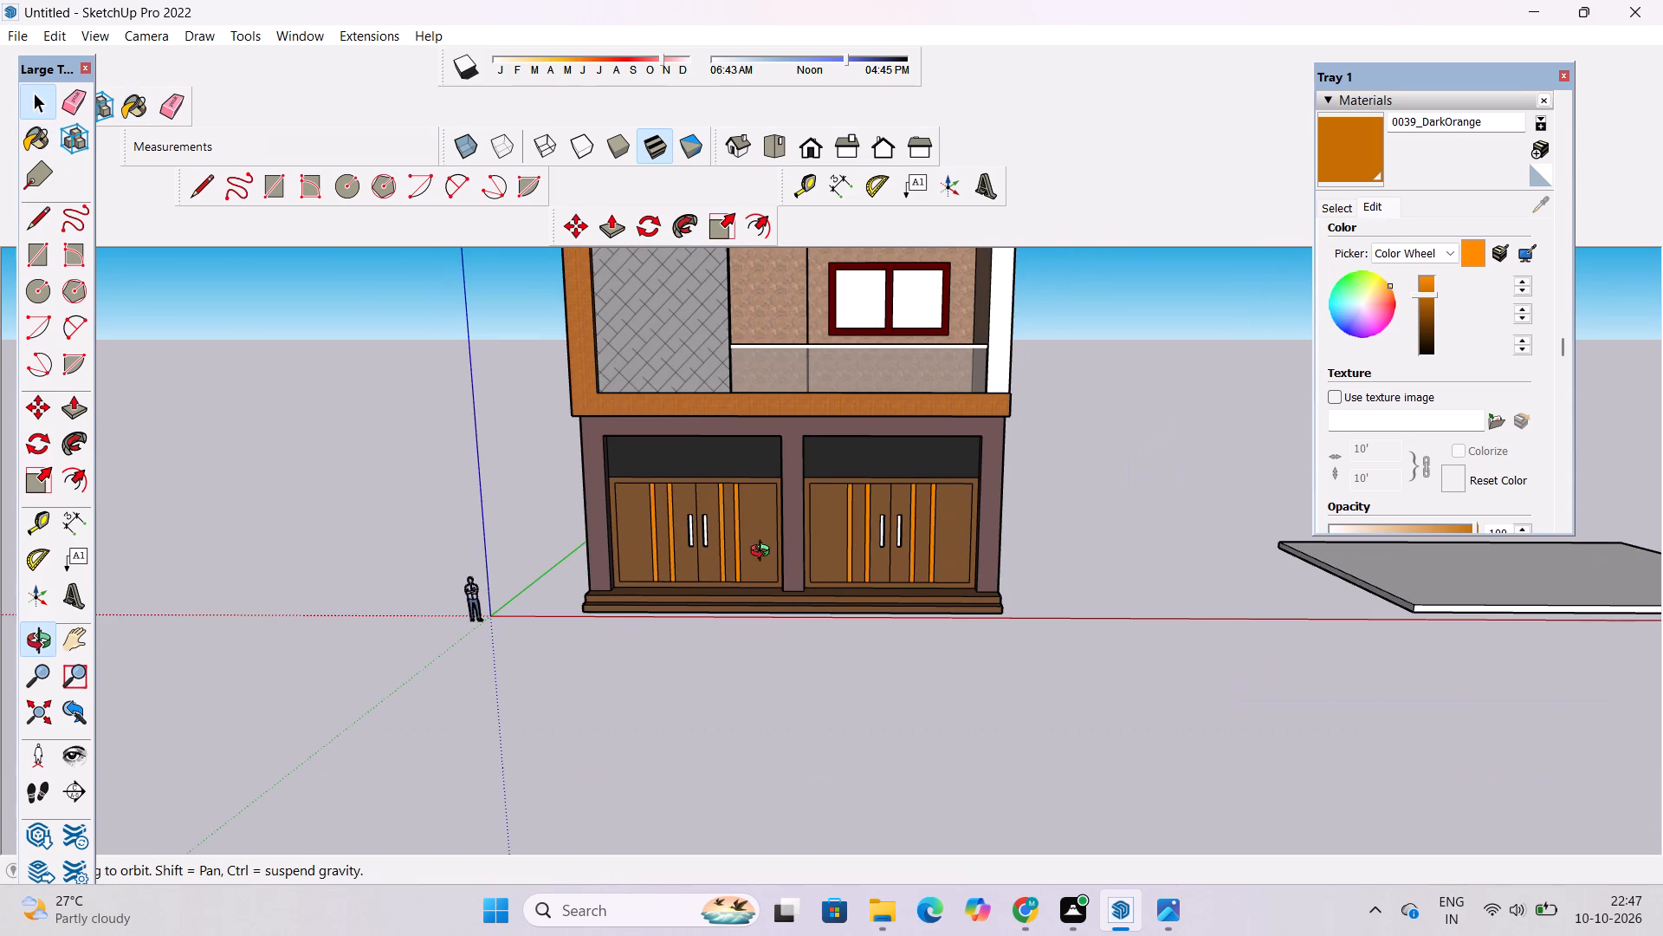
scroll(743, 588, down, 11)
shift+drag(748, 514, 754, 601)
scroll(786, 553, up, 9)
drag(784, 552, 779, 552)
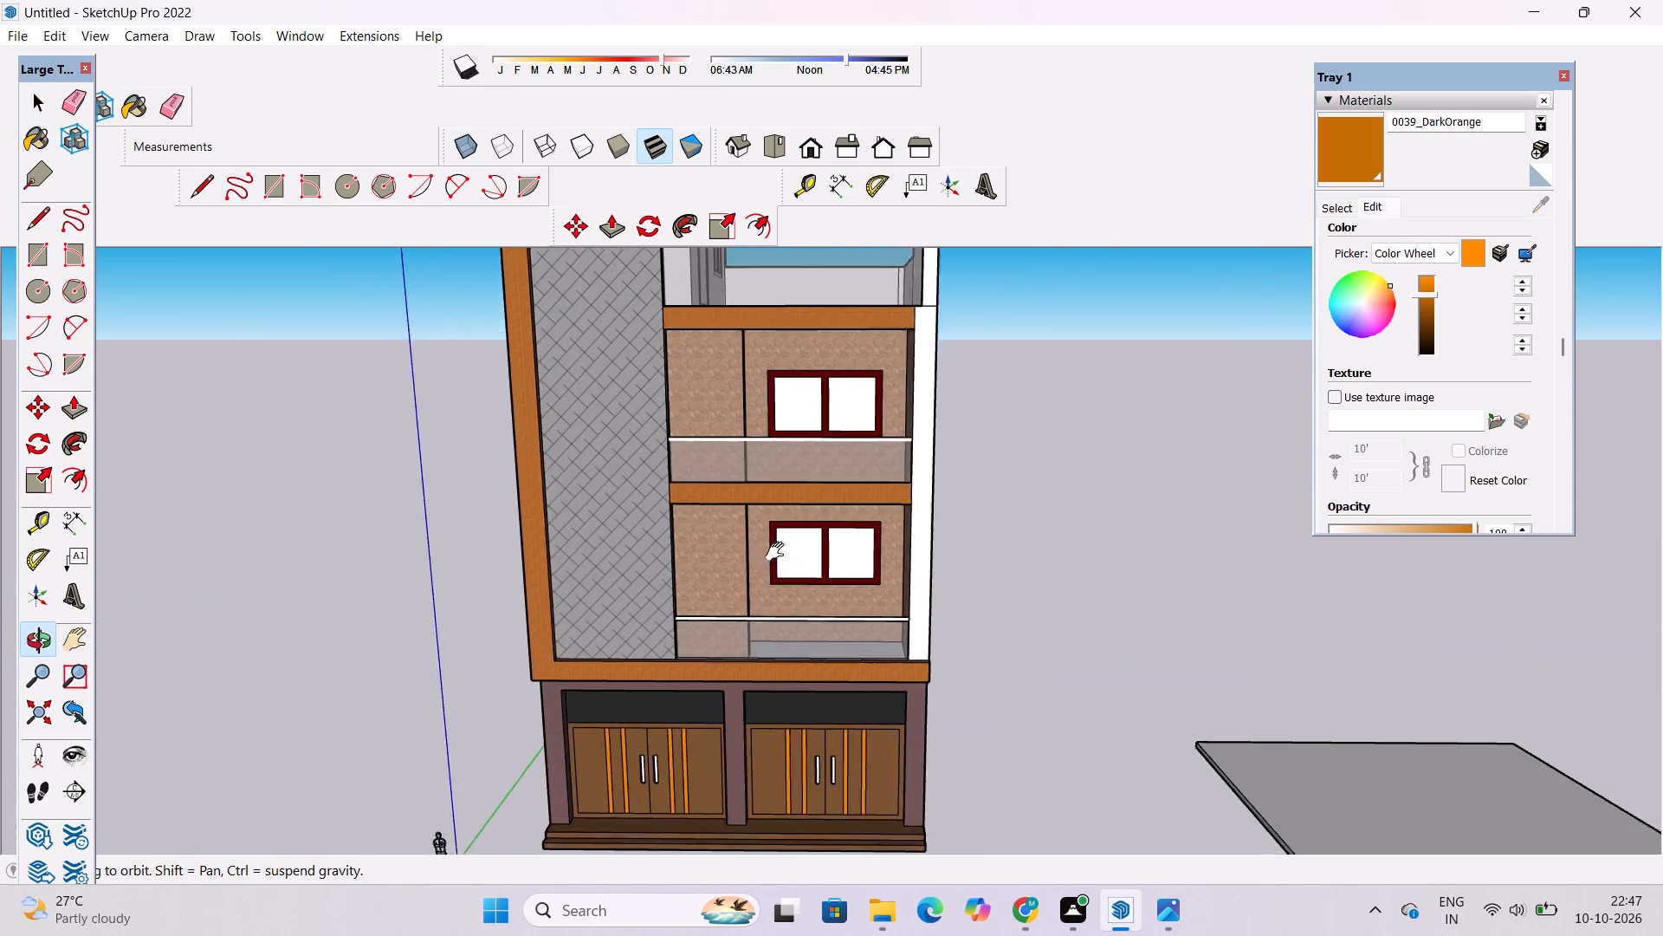
drag(779, 552, 704, 552)
drag(702, 554, 775, 536)
drag(780, 557, 697, 566)
shift+drag(697, 562, 722, 593)
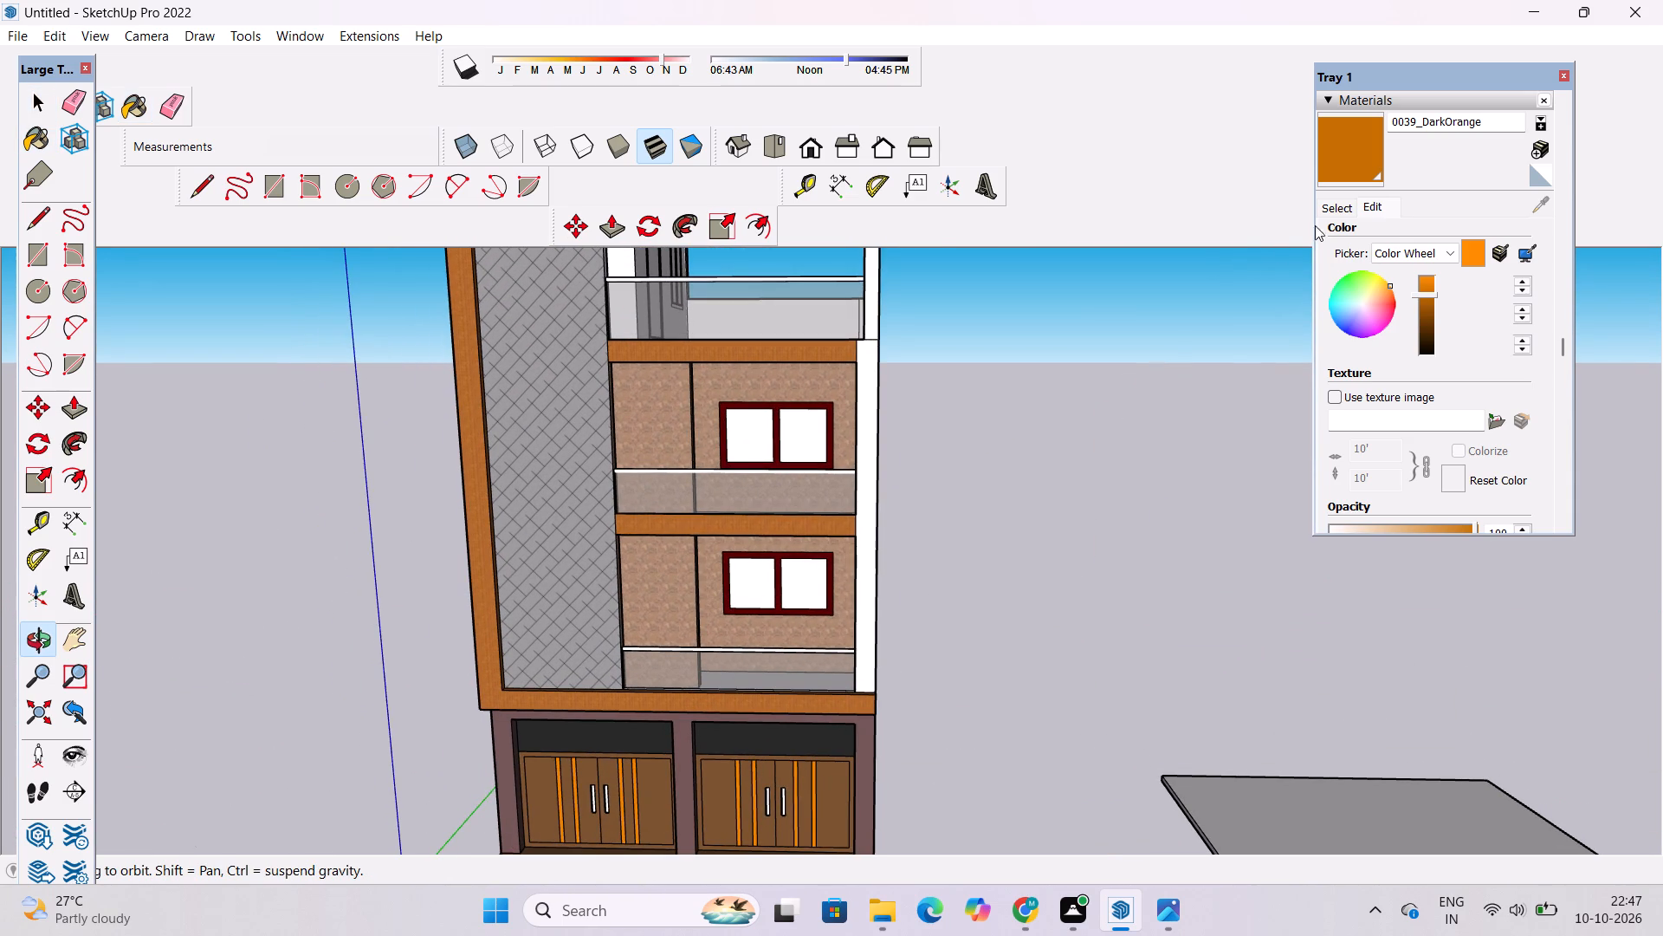
Paint the four window panes on the two middle storeys with Translucent Glass Blue from the Glass and Mirrors collection.
click(1326, 216)
click(1412, 228)
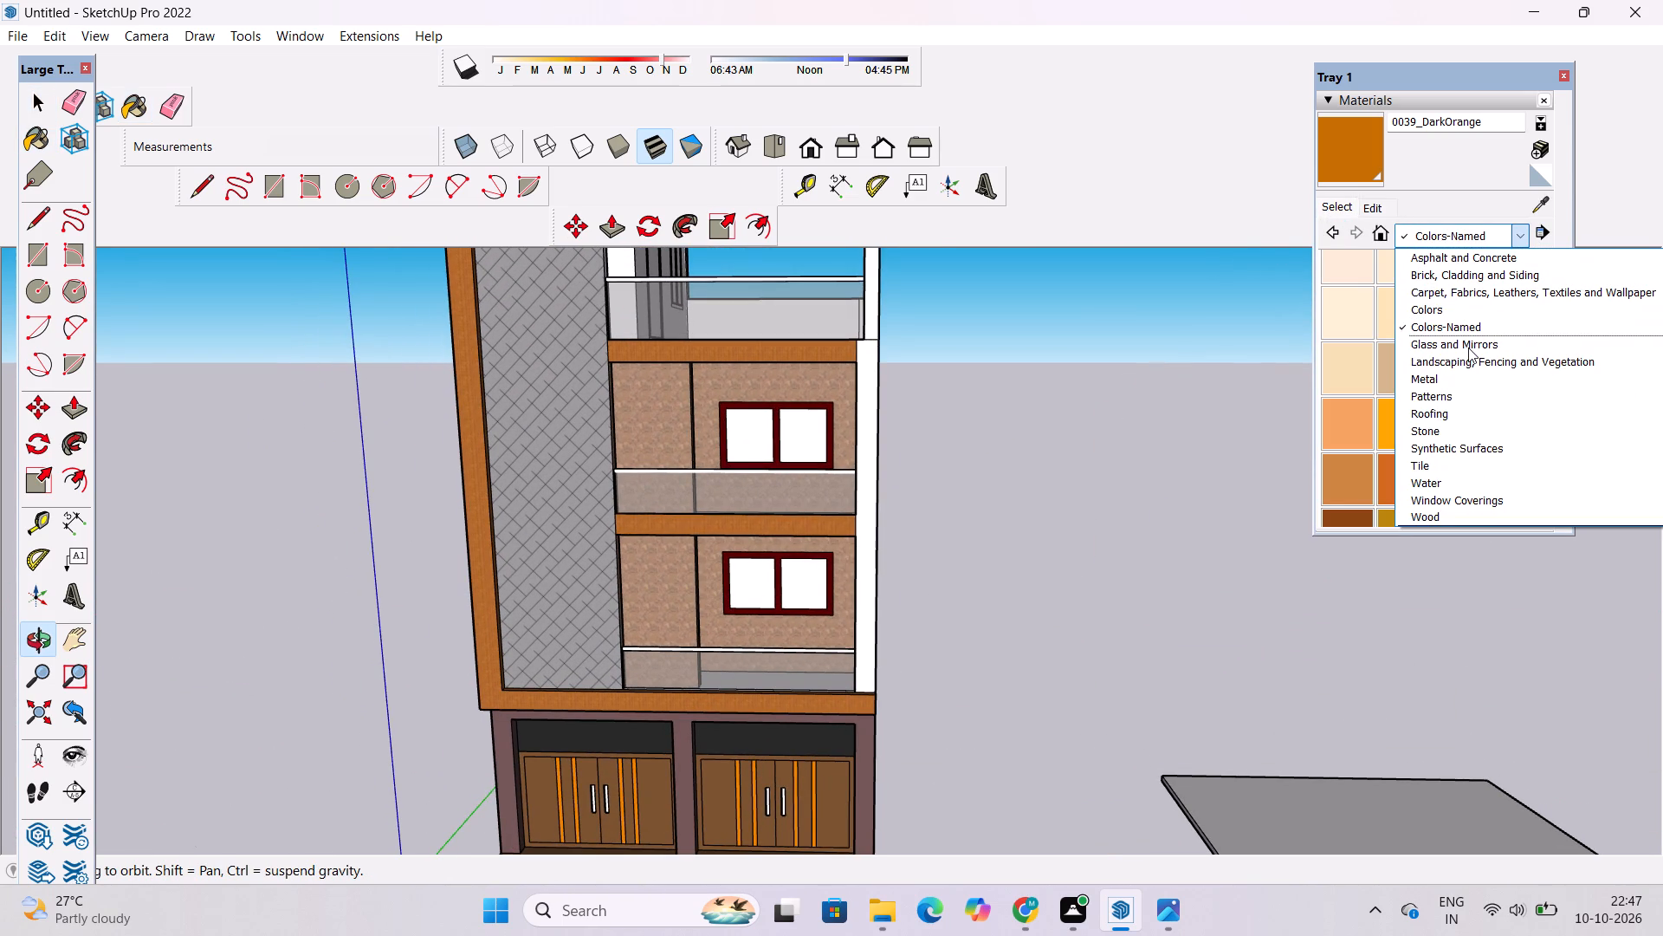
click(1468, 348)
click(1511, 271)
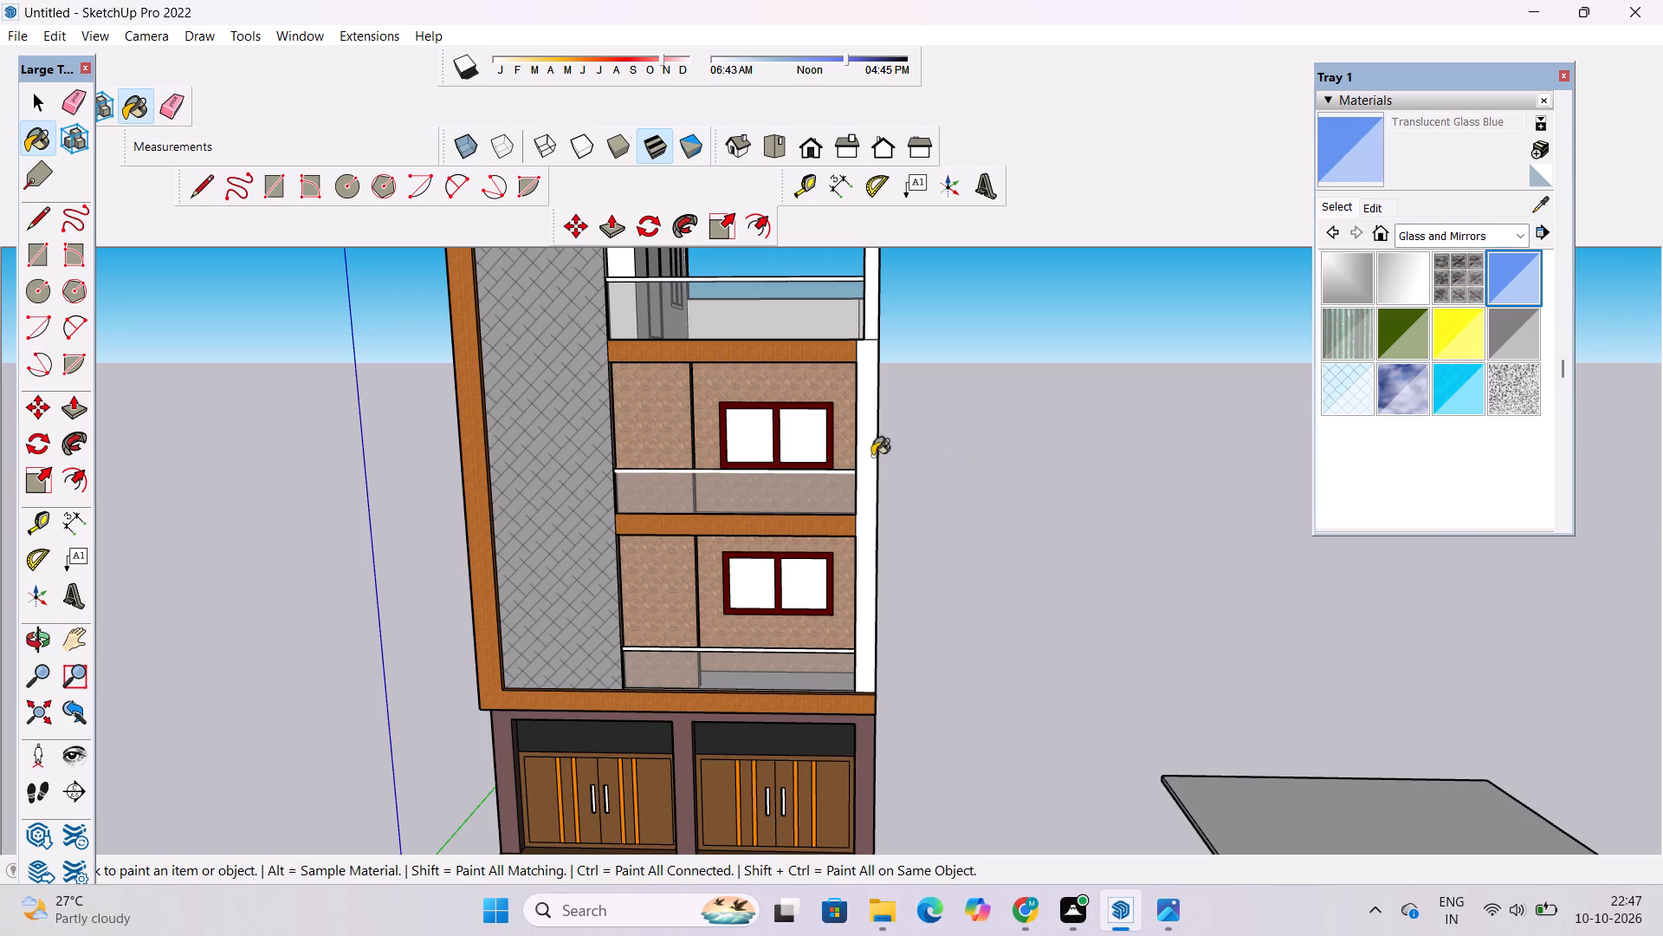
click(807, 445)
click(765, 444)
click(765, 593)
click(812, 583)
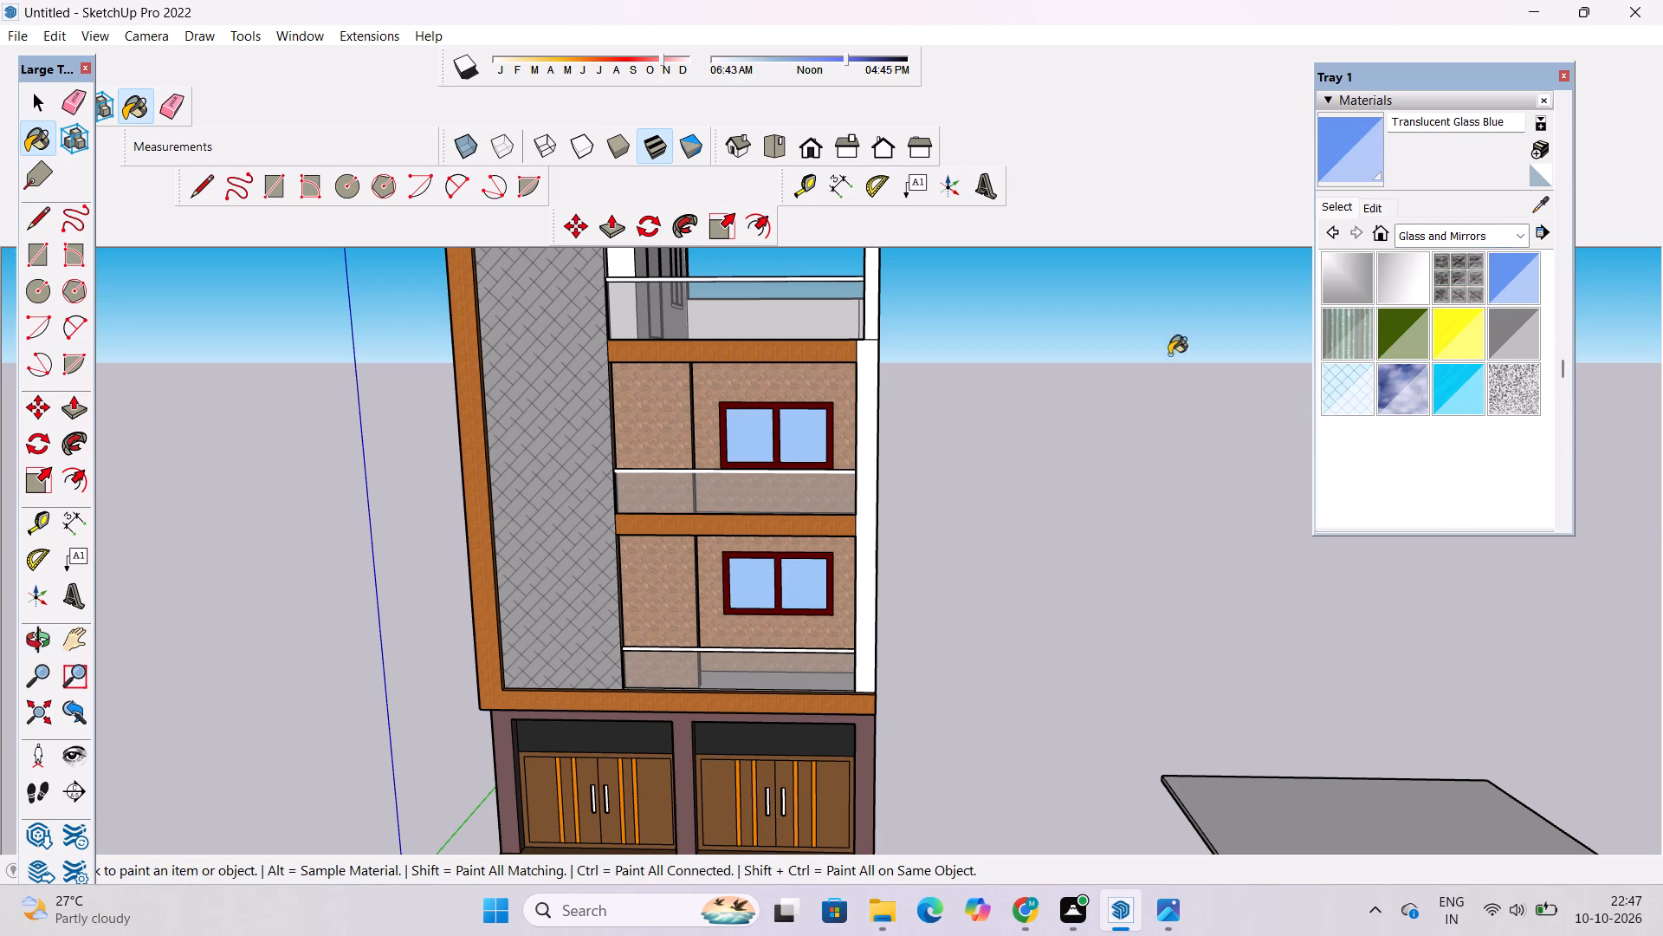
Darken the Translucent Glass Blue material of the window panes to a muted deep blue.
click(1380, 218)
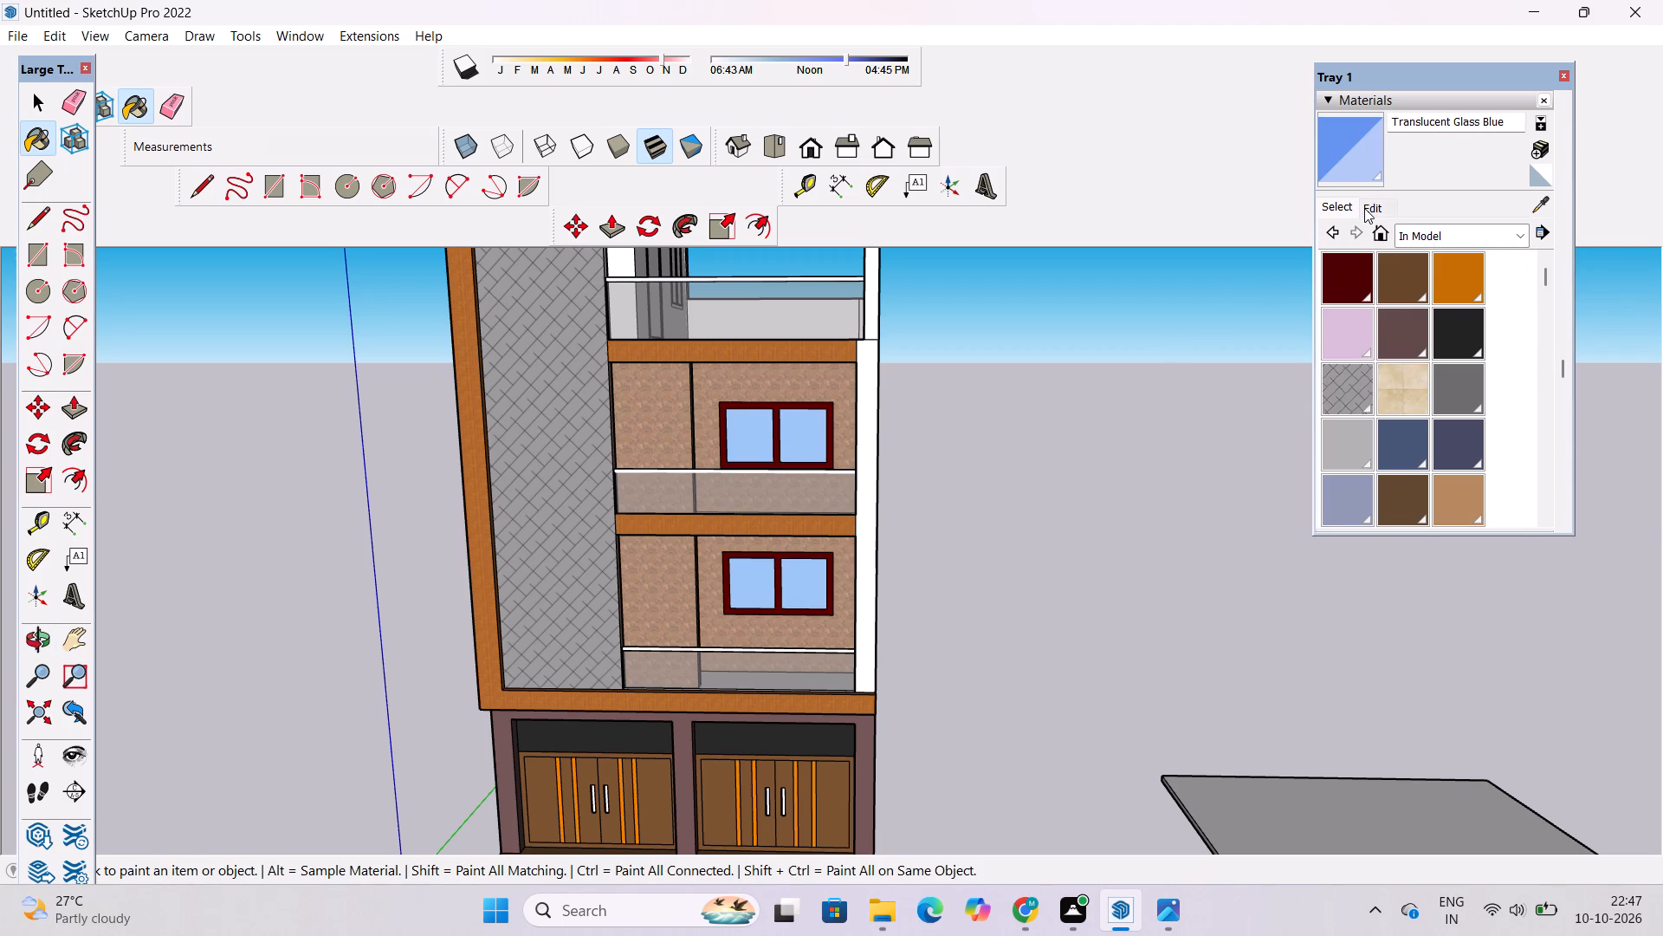
click(1364, 208)
click(1425, 297)
click(1426, 302)
scroll(917, 547, down, 5)
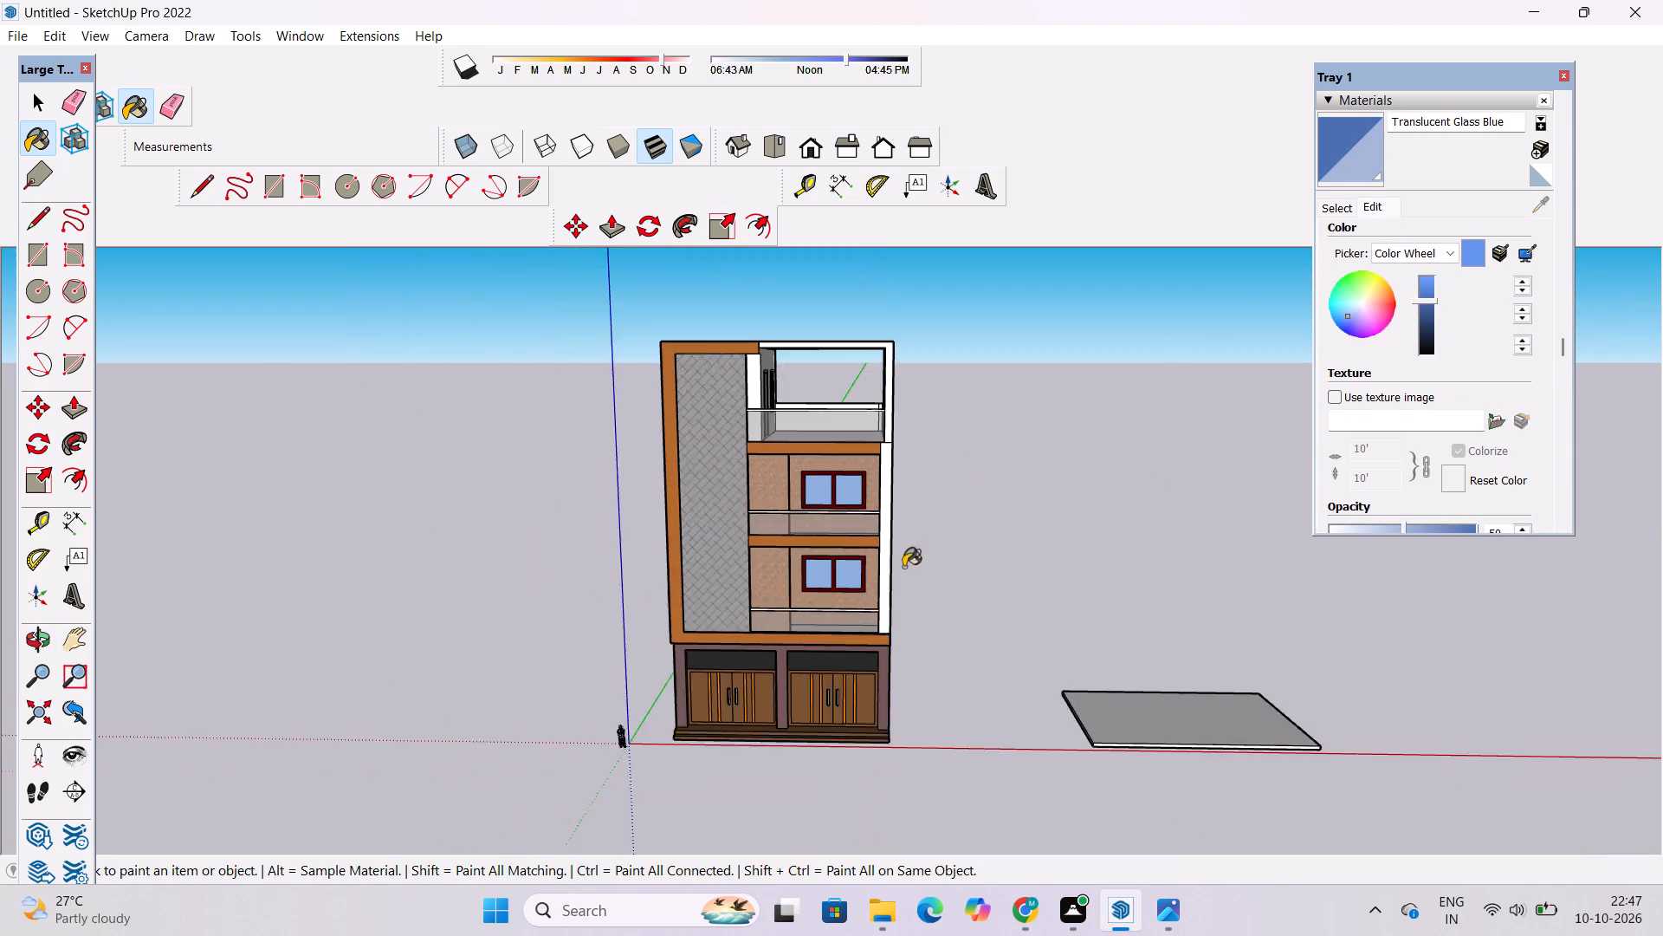
scroll(903, 567, down, 4)
scroll(1206, 431, up, 4)
click(1426, 309)
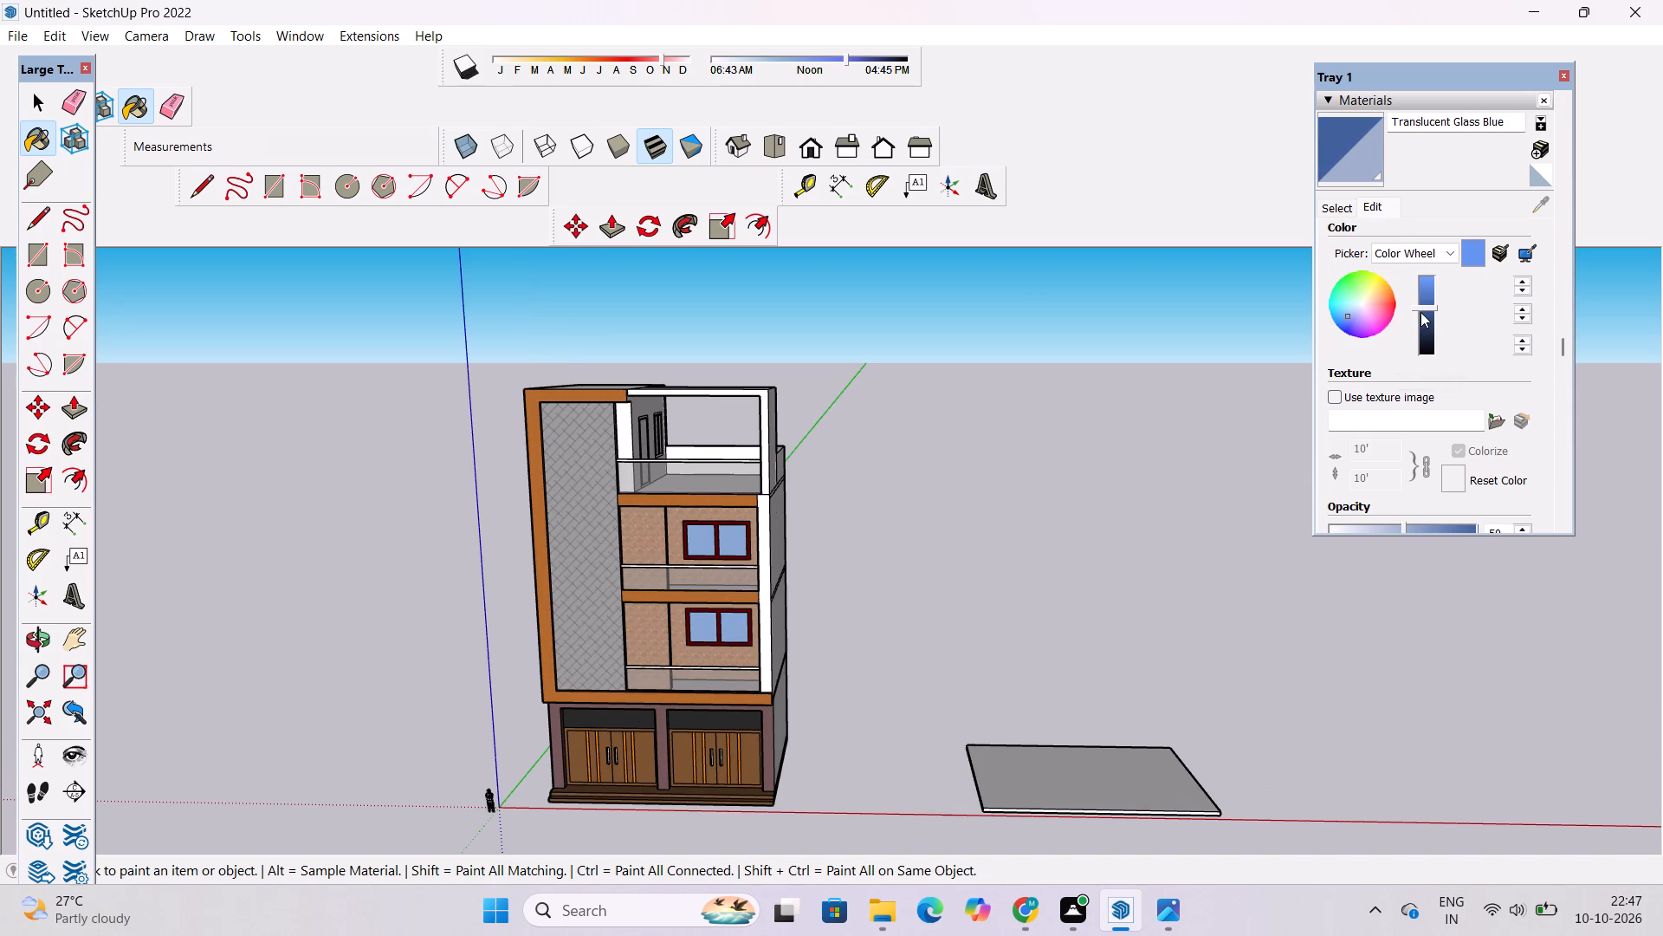
click(1420, 312)
click(1335, 209)
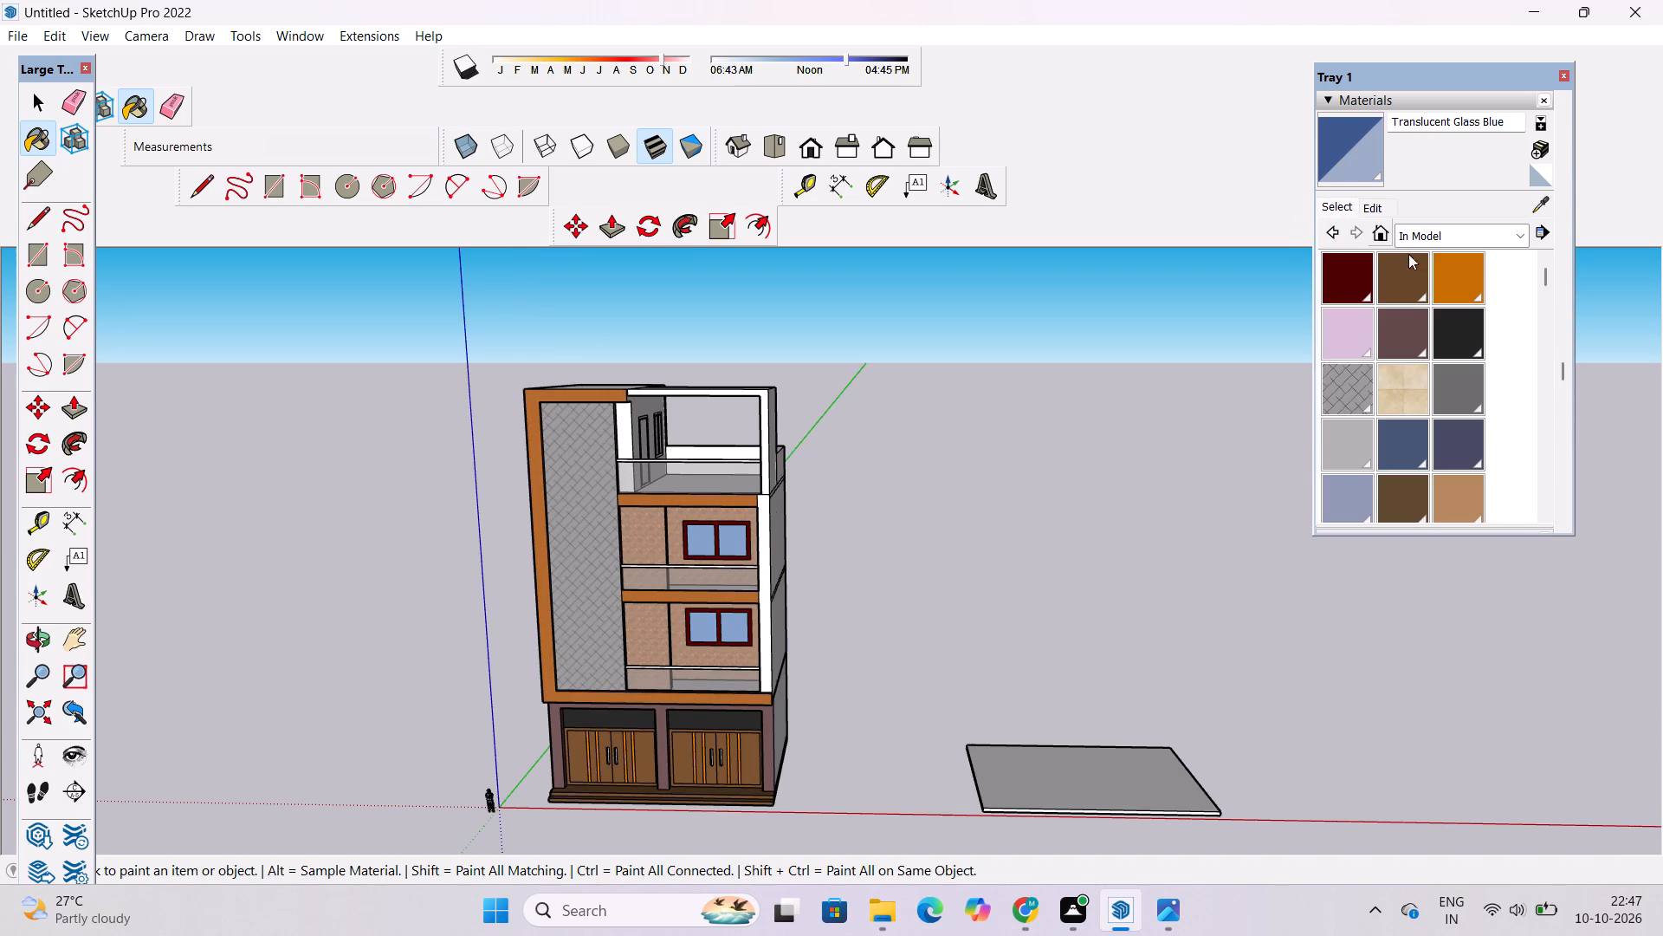
Paint the top-floor terrace's front pier and inner side wall with Stone Masonry Multi from the Brick, Cladding and Siding collection.
click(1435, 234)
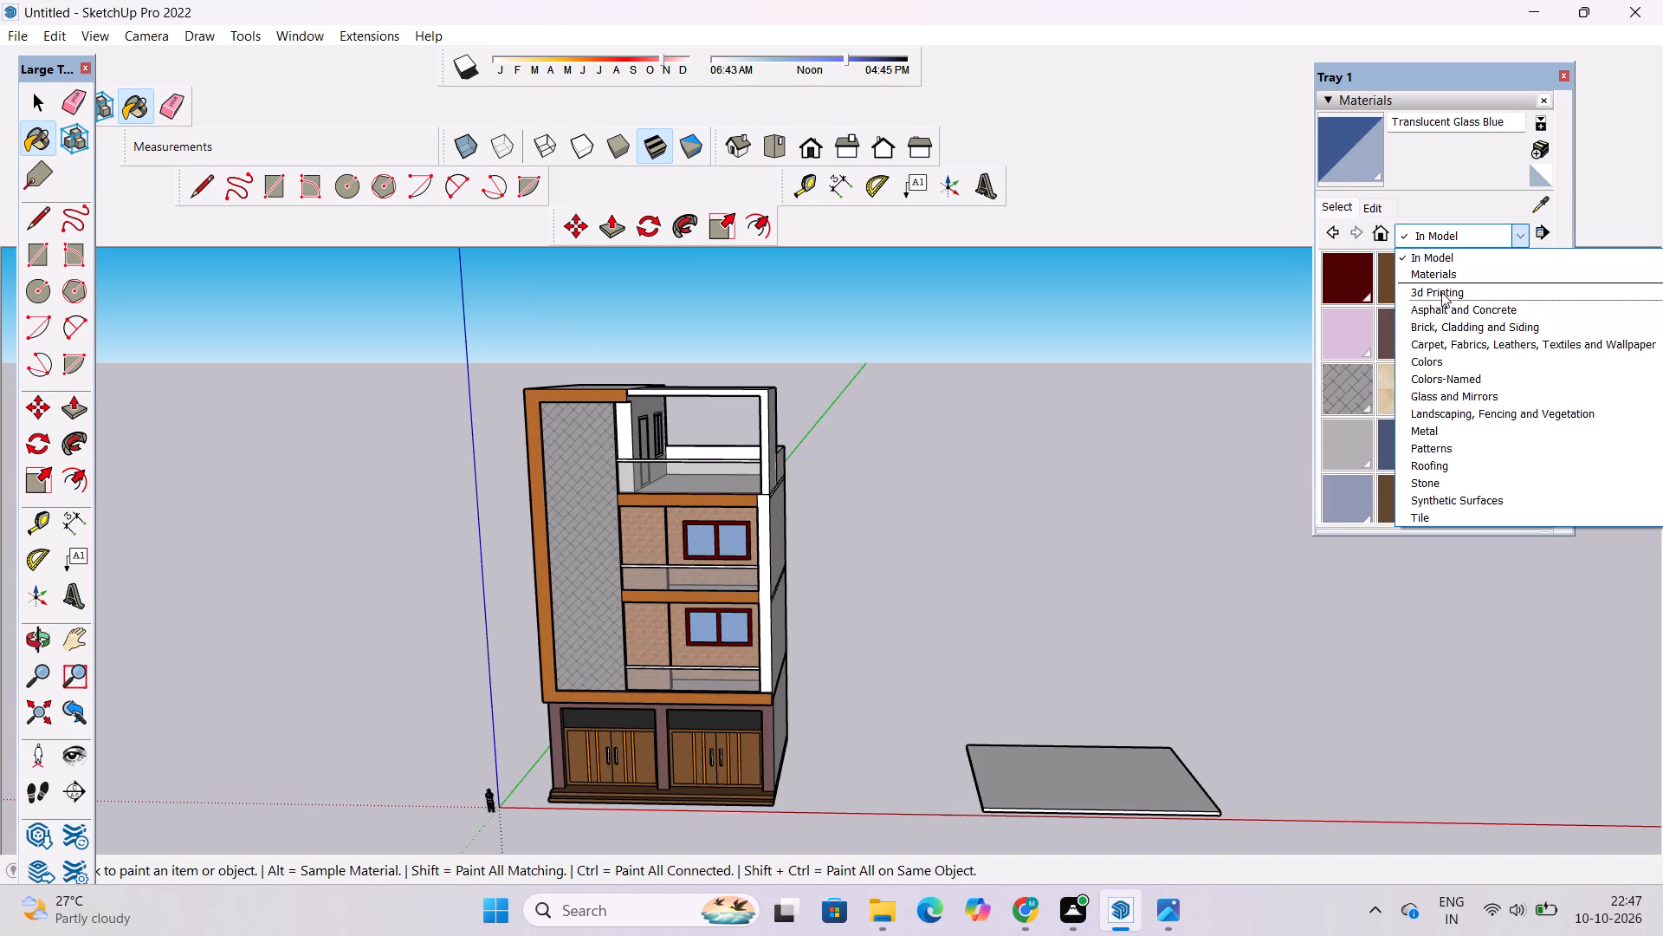
click(1441, 292)
click(1414, 237)
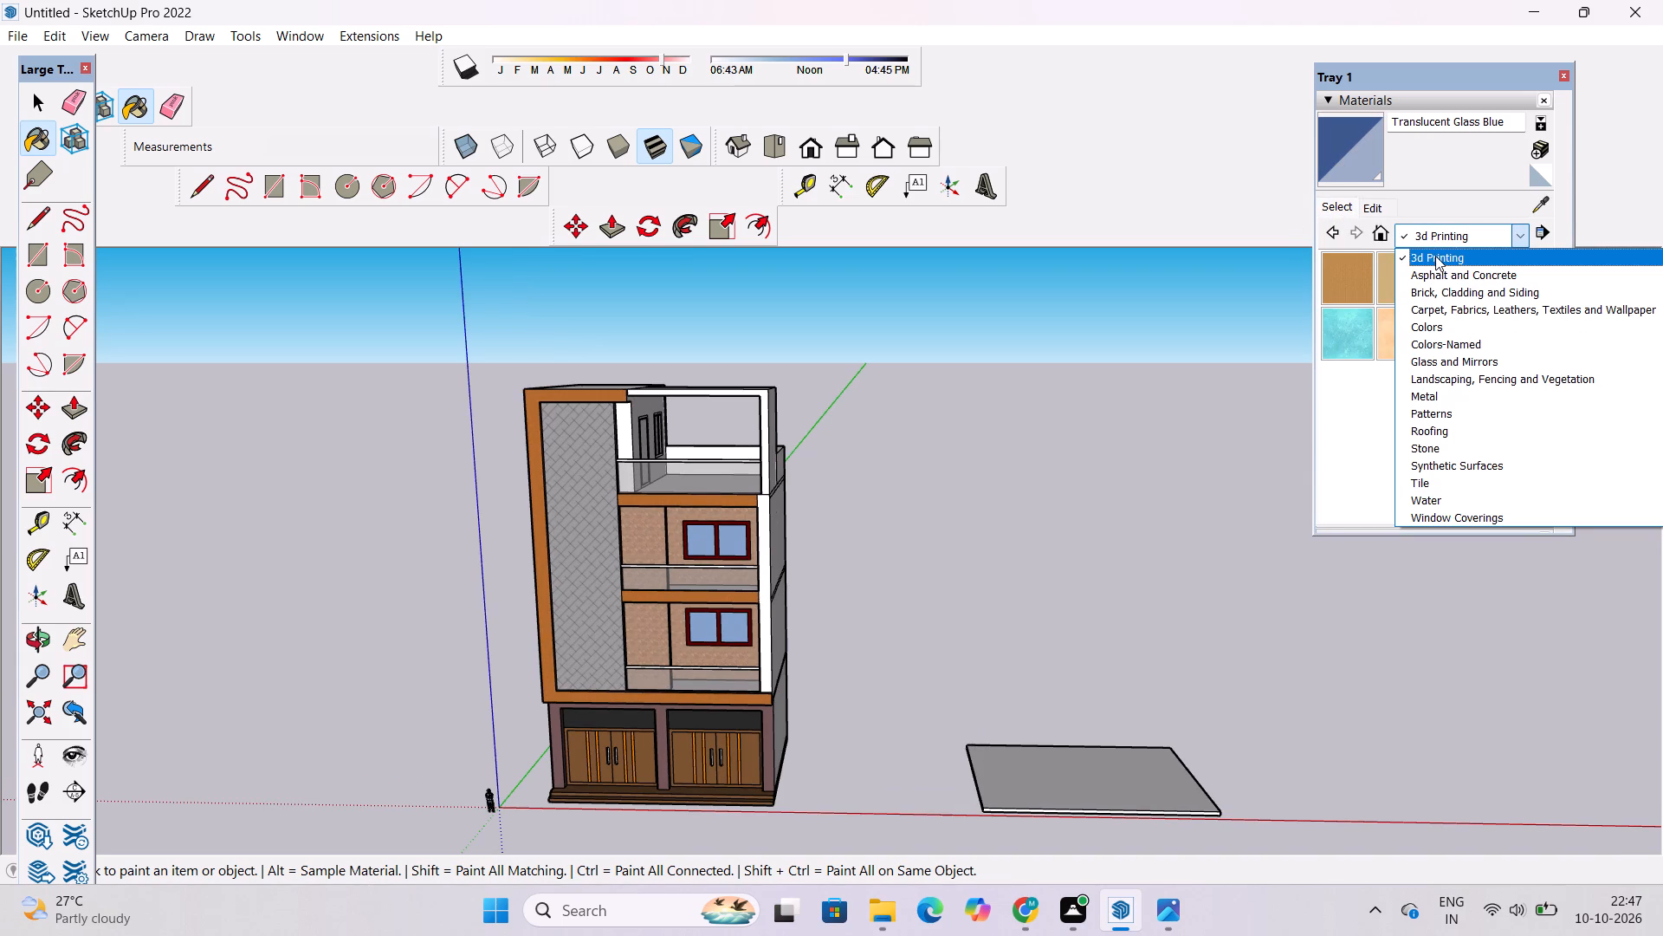
click(1446, 290)
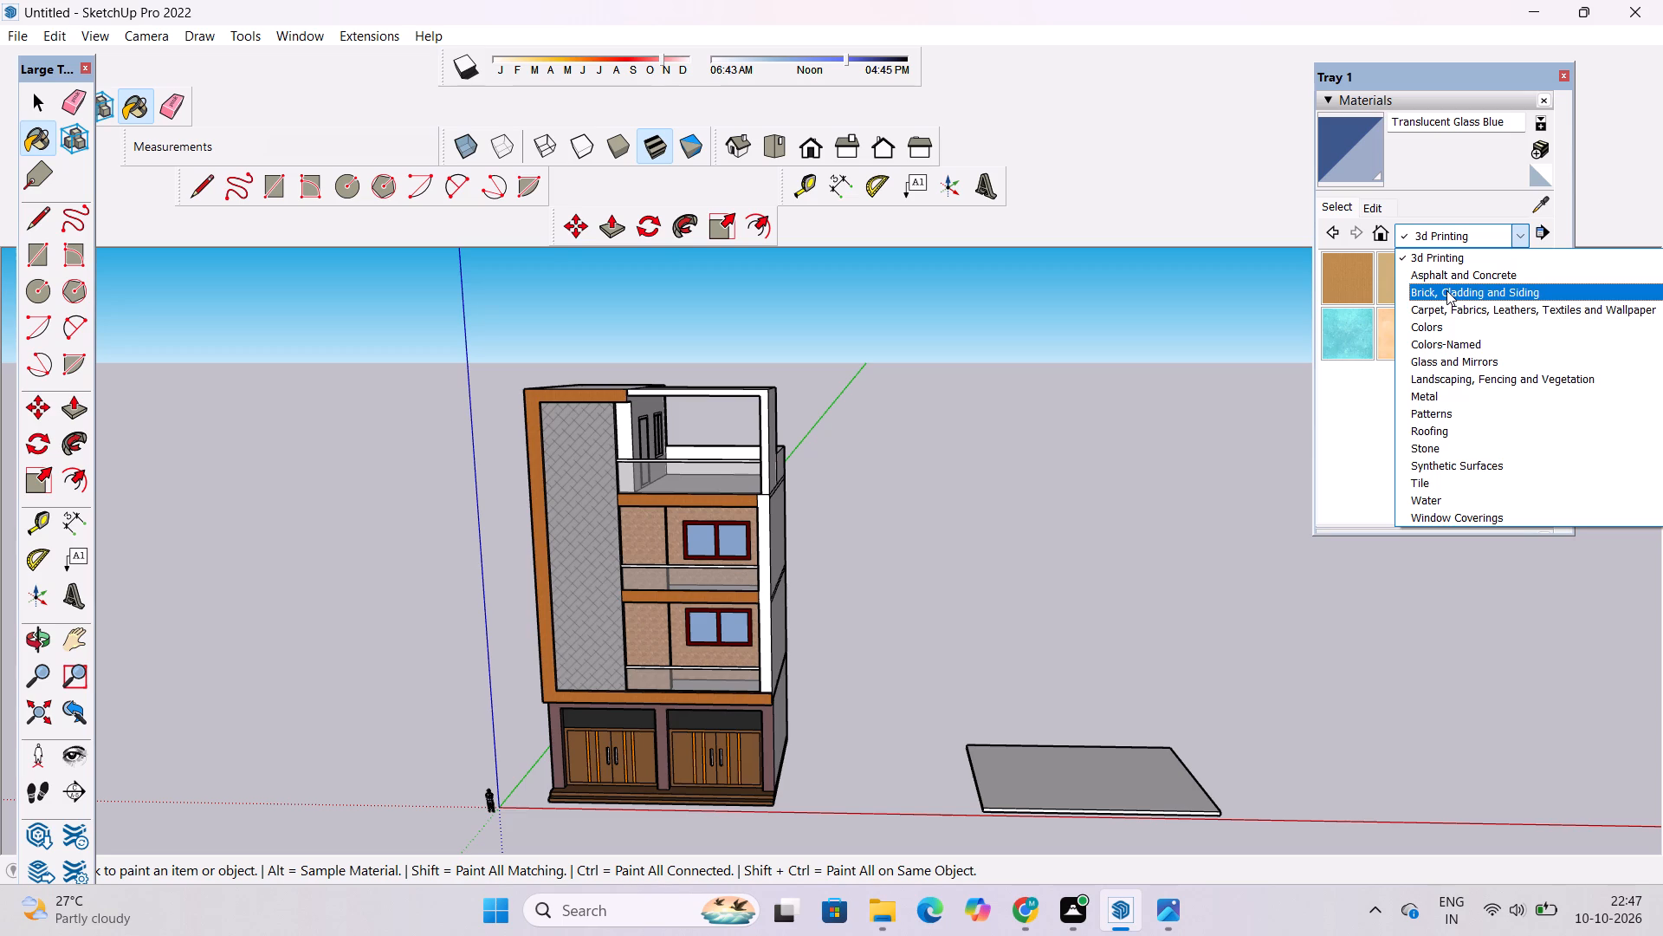
scroll(1429, 331, down, 4)
scroll(1427, 348, up, 2)
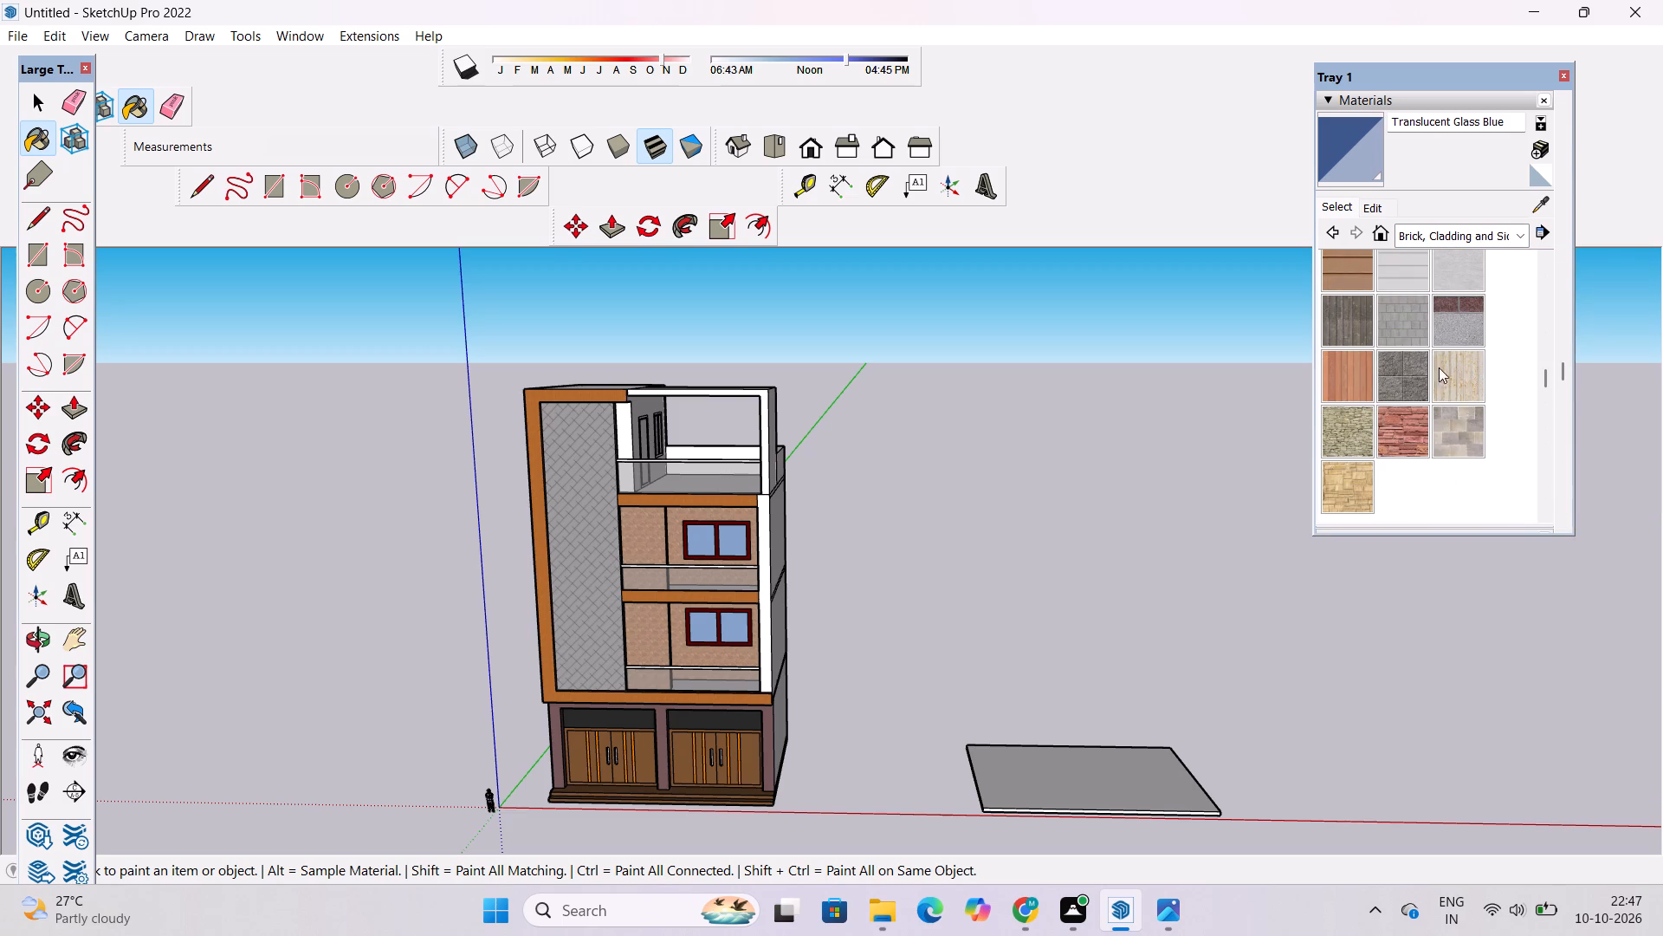
click(1464, 433)
scroll(529, 458, up, 11)
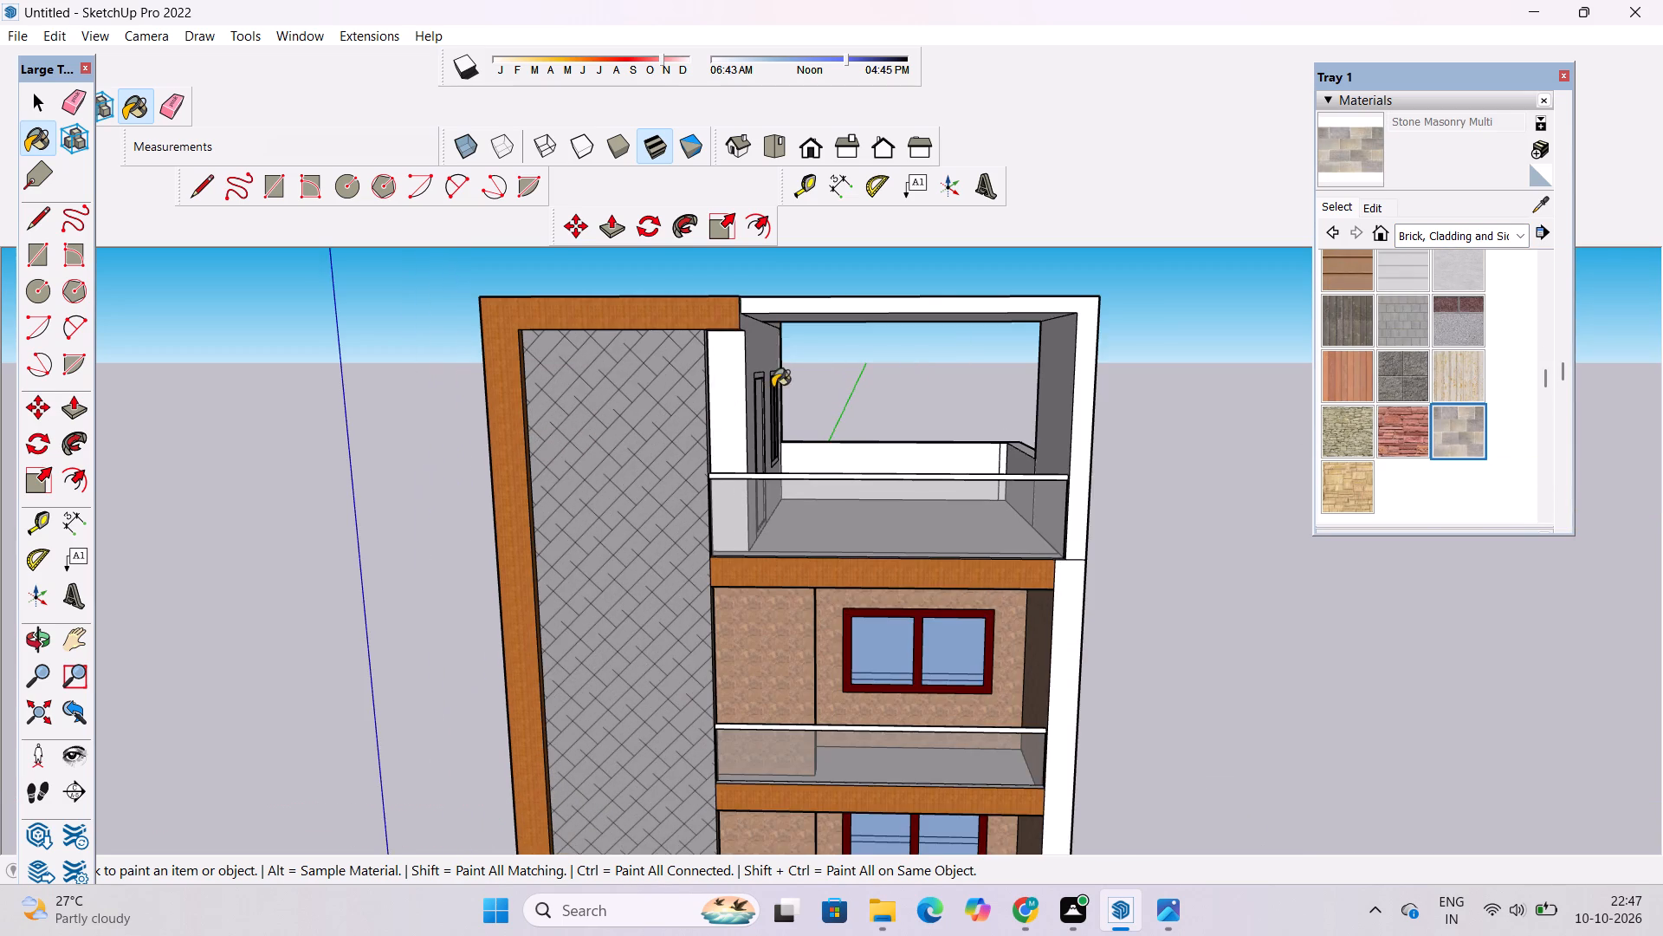
click(740, 390)
click(778, 334)
Darken the Stone Masonry Multi material slightly on the top-floor terrace wall with the door and window.
key(o)
drag(963, 432, 890, 444)
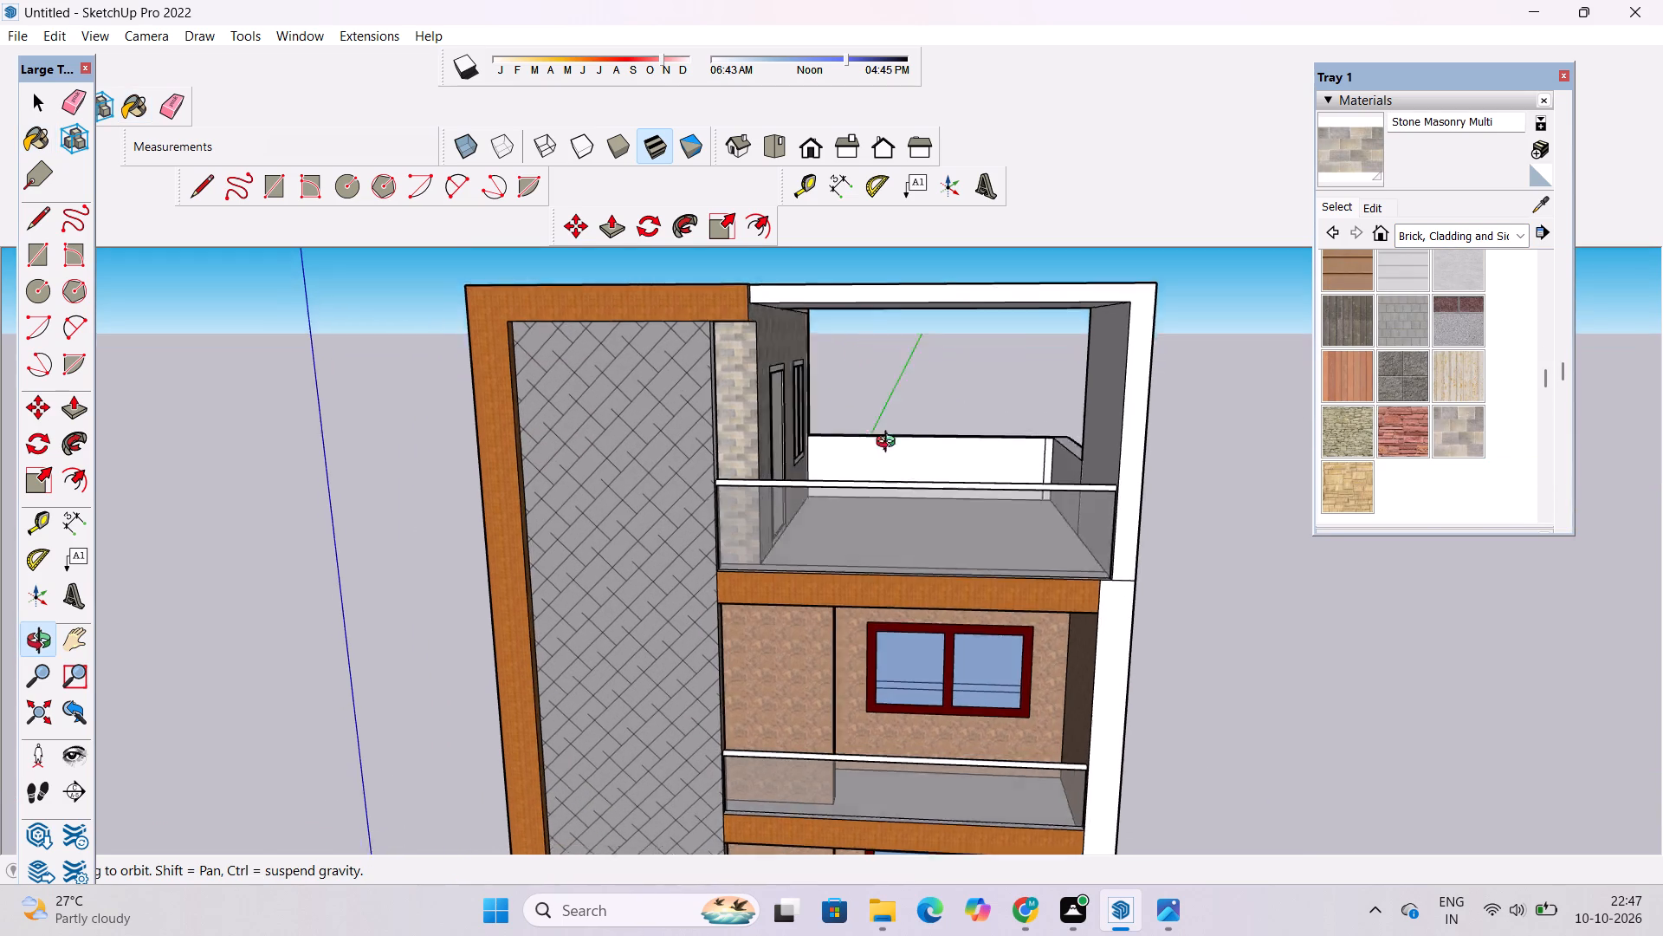
drag(890, 444, 323, 427)
drag(997, 406, 718, 465)
drag(850, 421, 770, 526)
drag(845, 421, 844, 464)
drag(842, 458, 855, 421)
scroll(1297, 352, down, 4)
scroll(865, 452, up, 3)
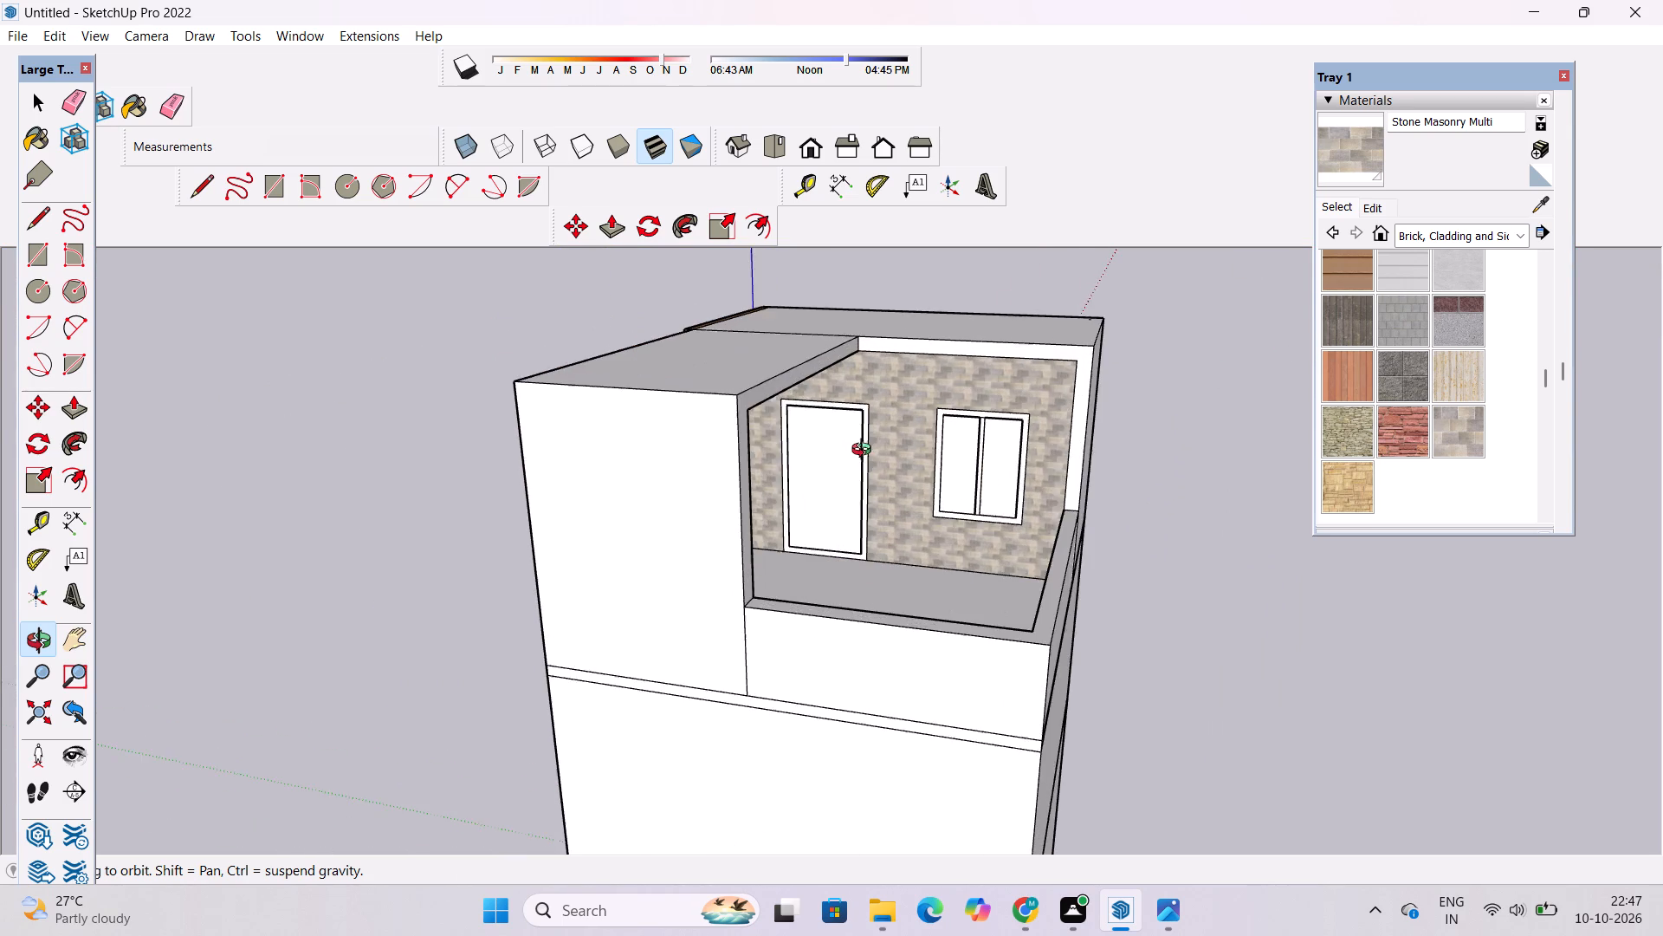
drag(796, 463, 566, 445)
drag(593, 454, 704, 471)
shift+drag(783, 475, 749, 503)
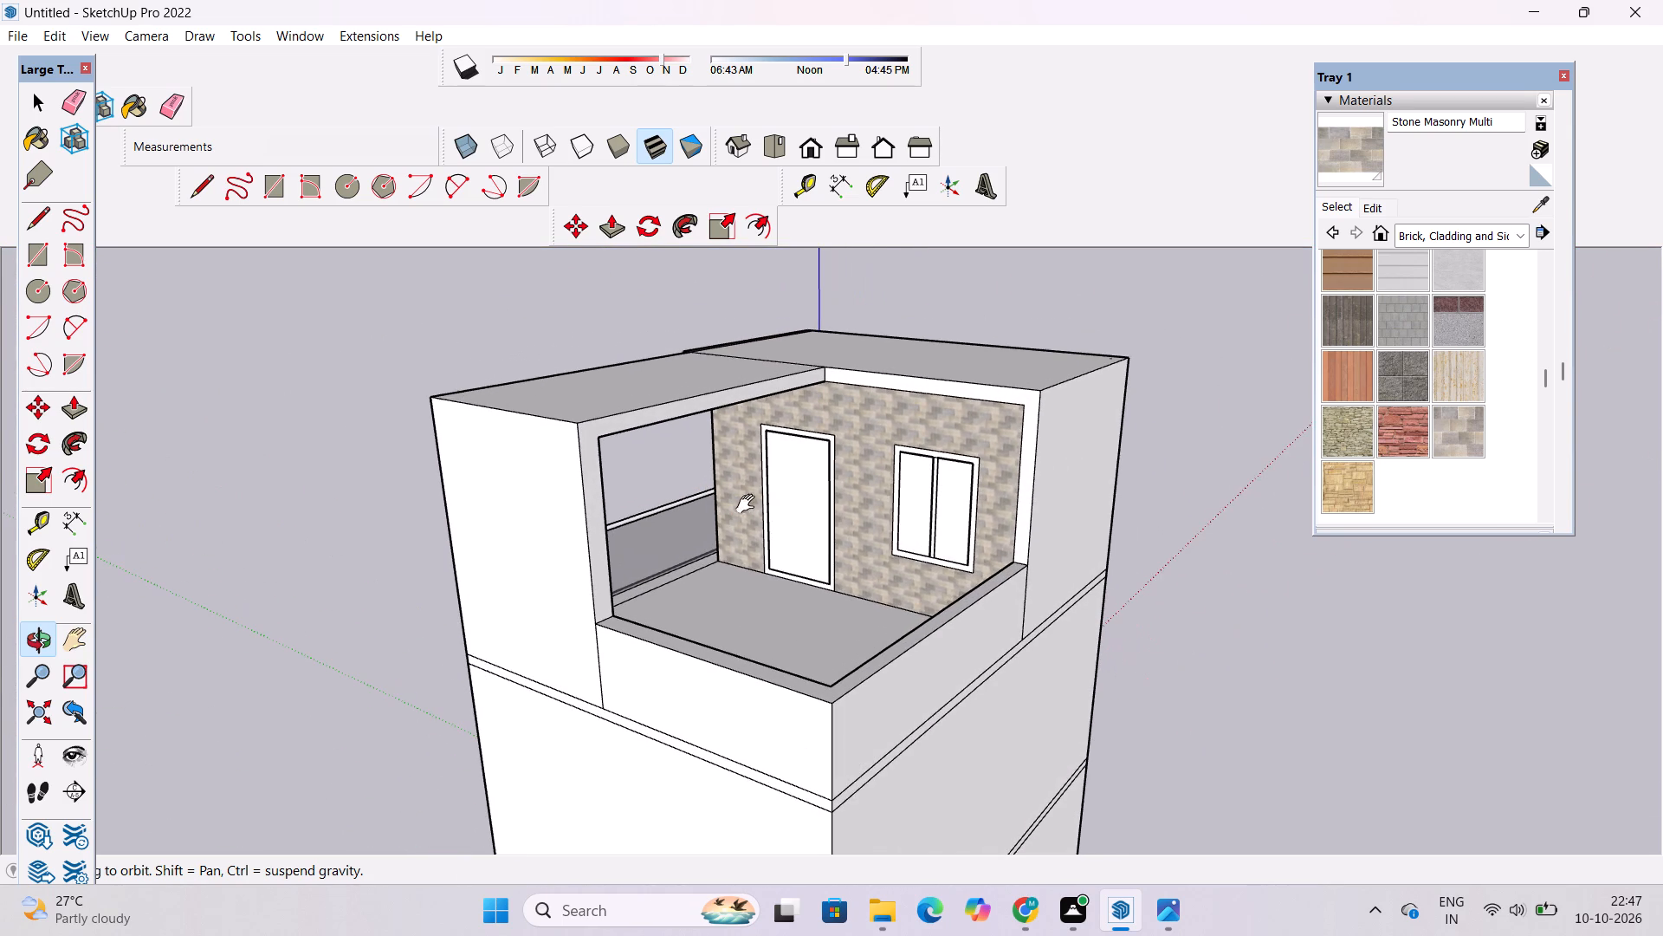
click(1372, 206)
click(1429, 300)
click(1429, 308)
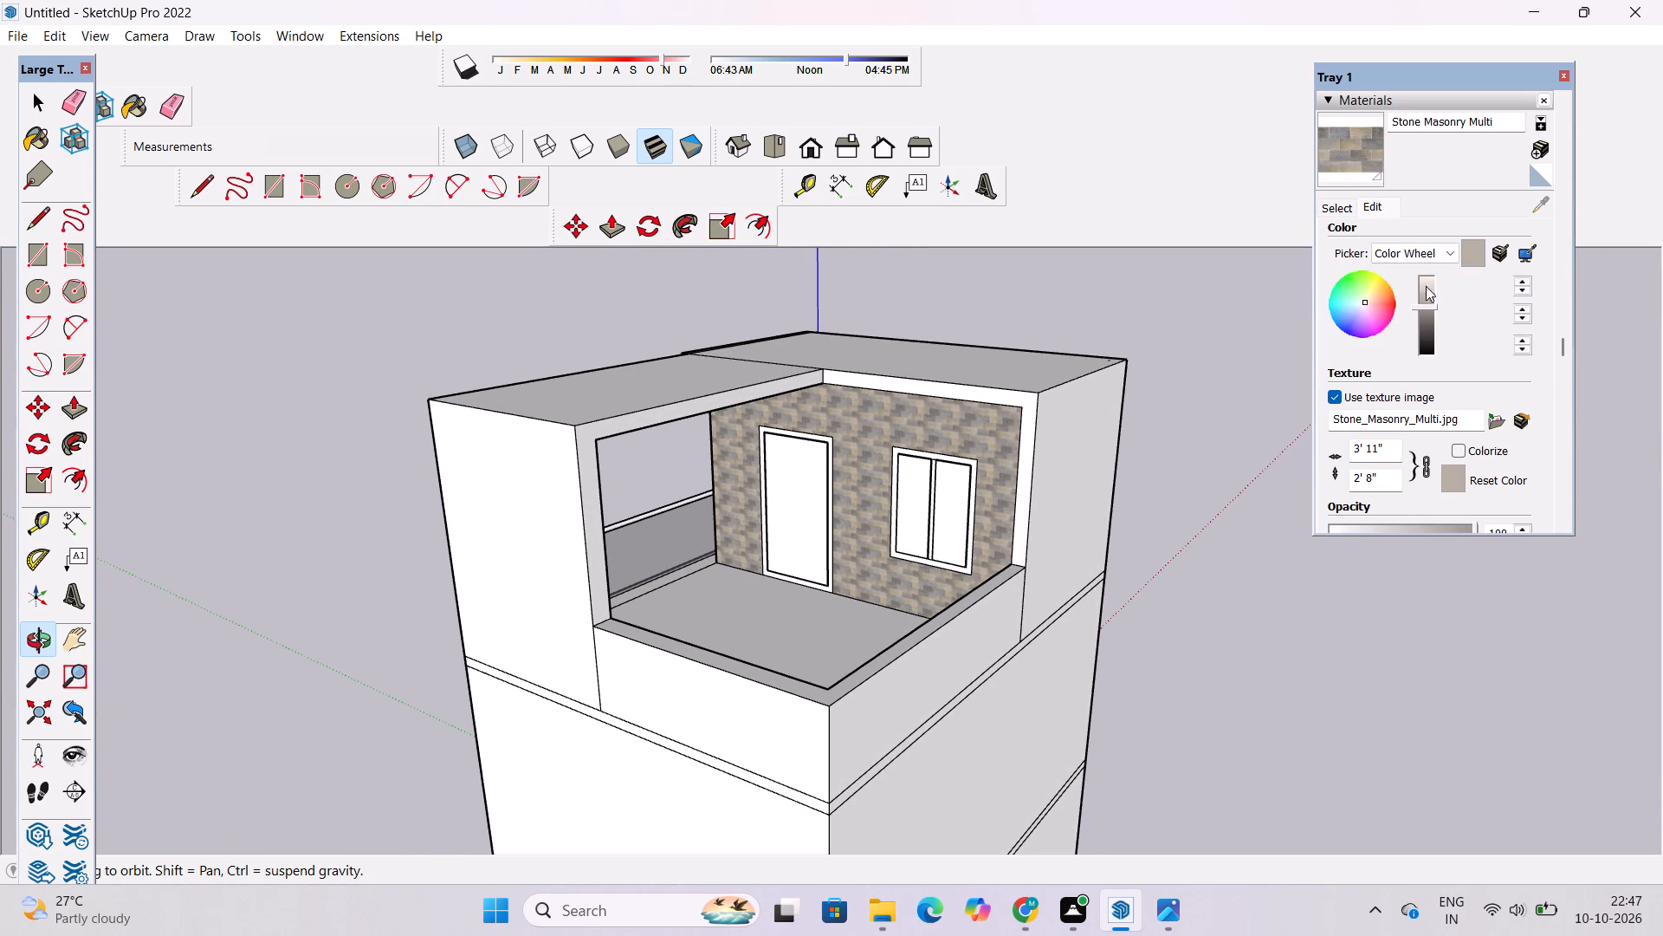
scroll(1425, 261, up, 2)
click(1323, 211)
Paint the frames of the terrace door and window, including the window's central mullion, with 0136_Charcoal from Colors-Named.
click(1420, 237)
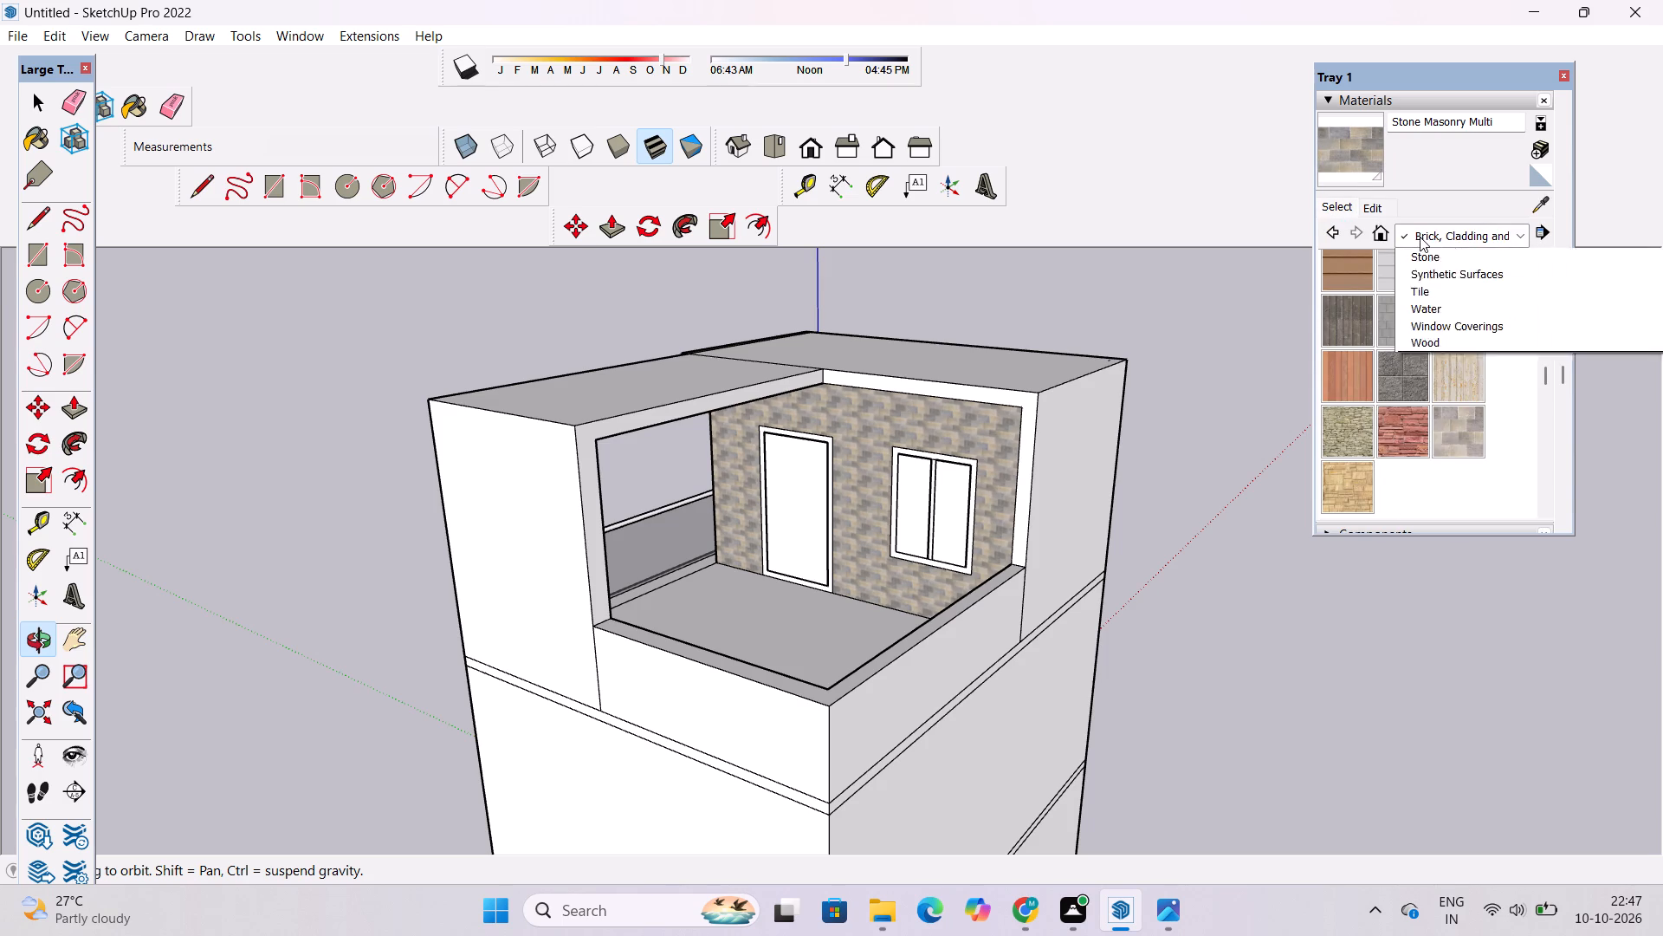
click(1440, 327)
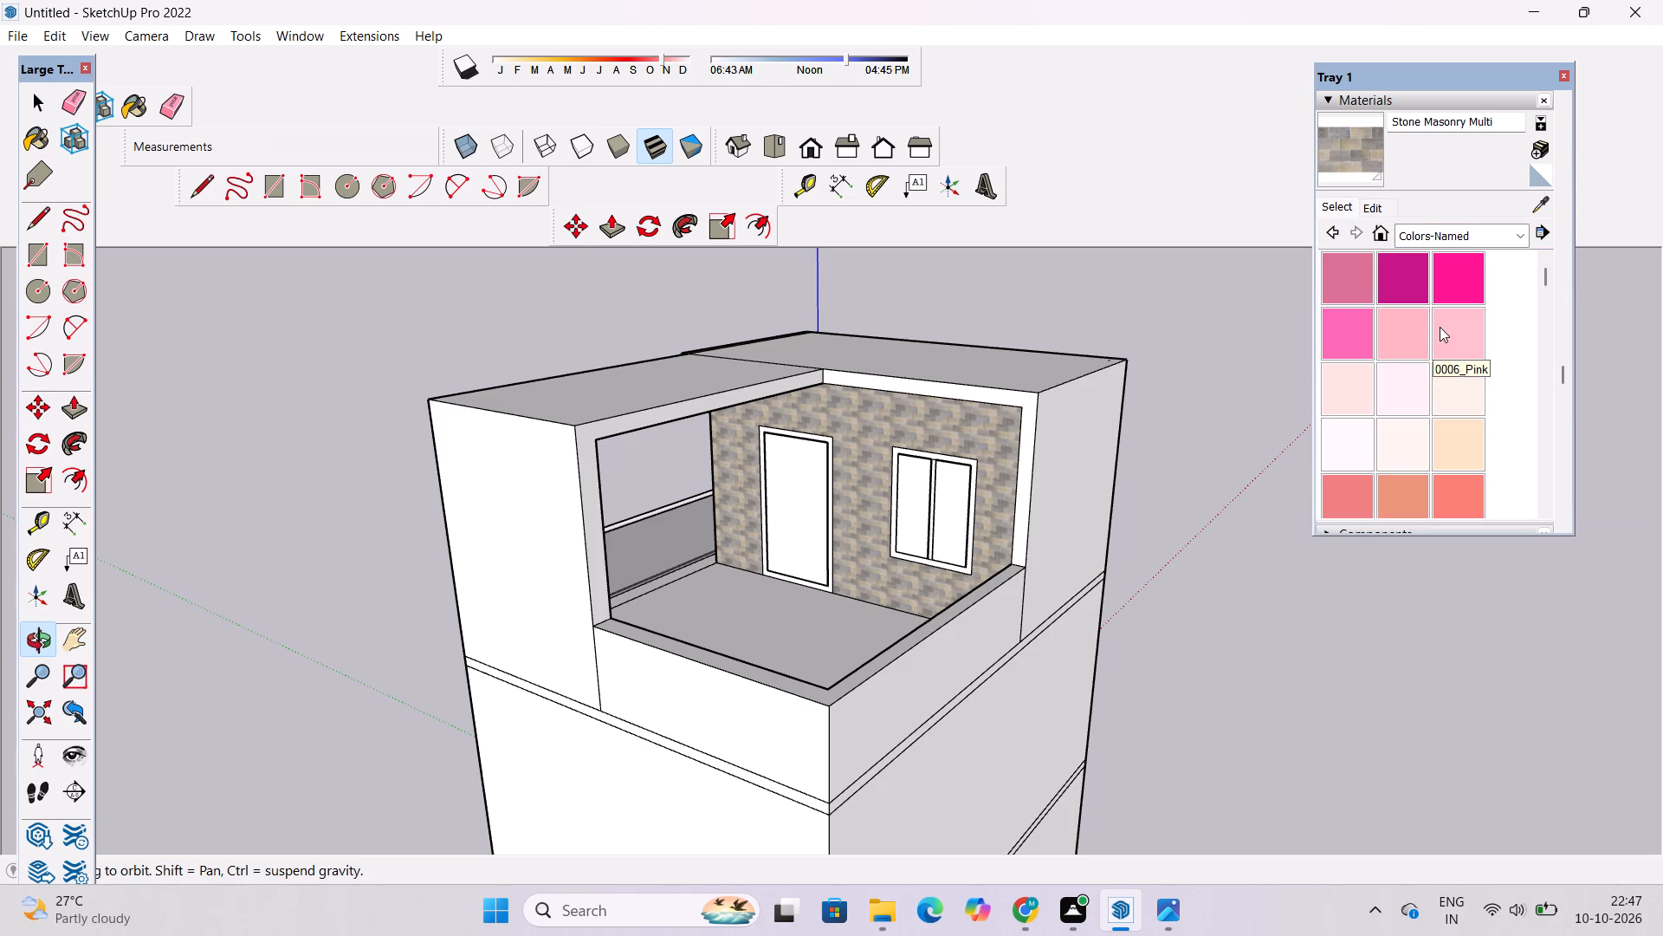
scroll(1425, 337, down, 14)
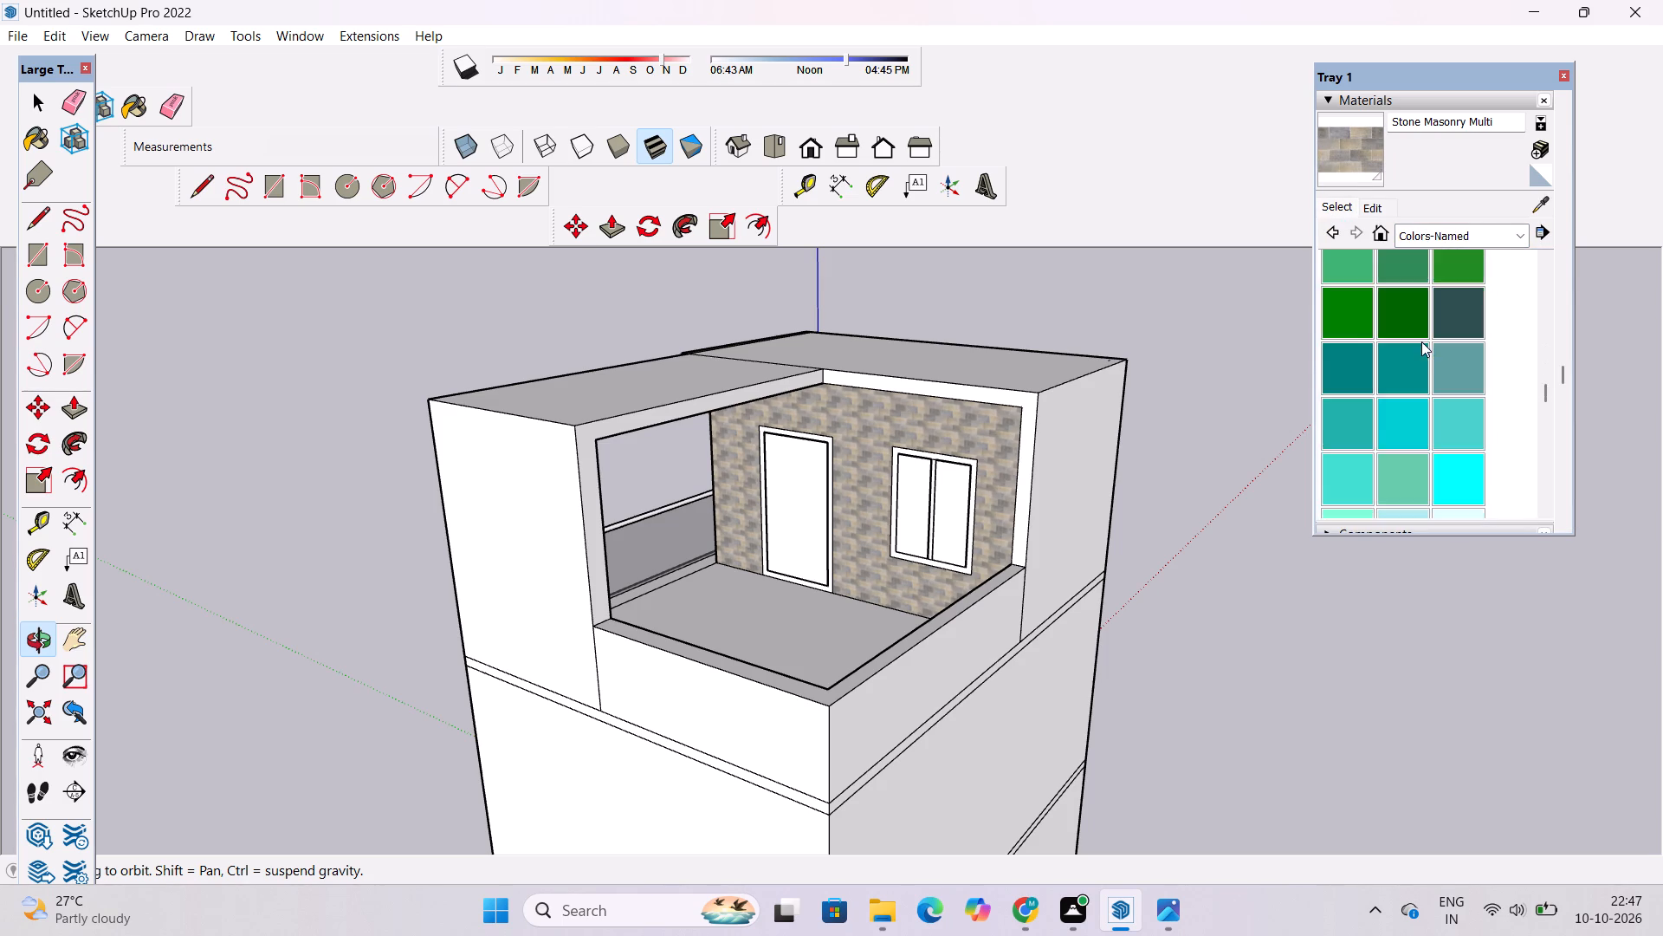
scroll(1421, 341, down, 10)
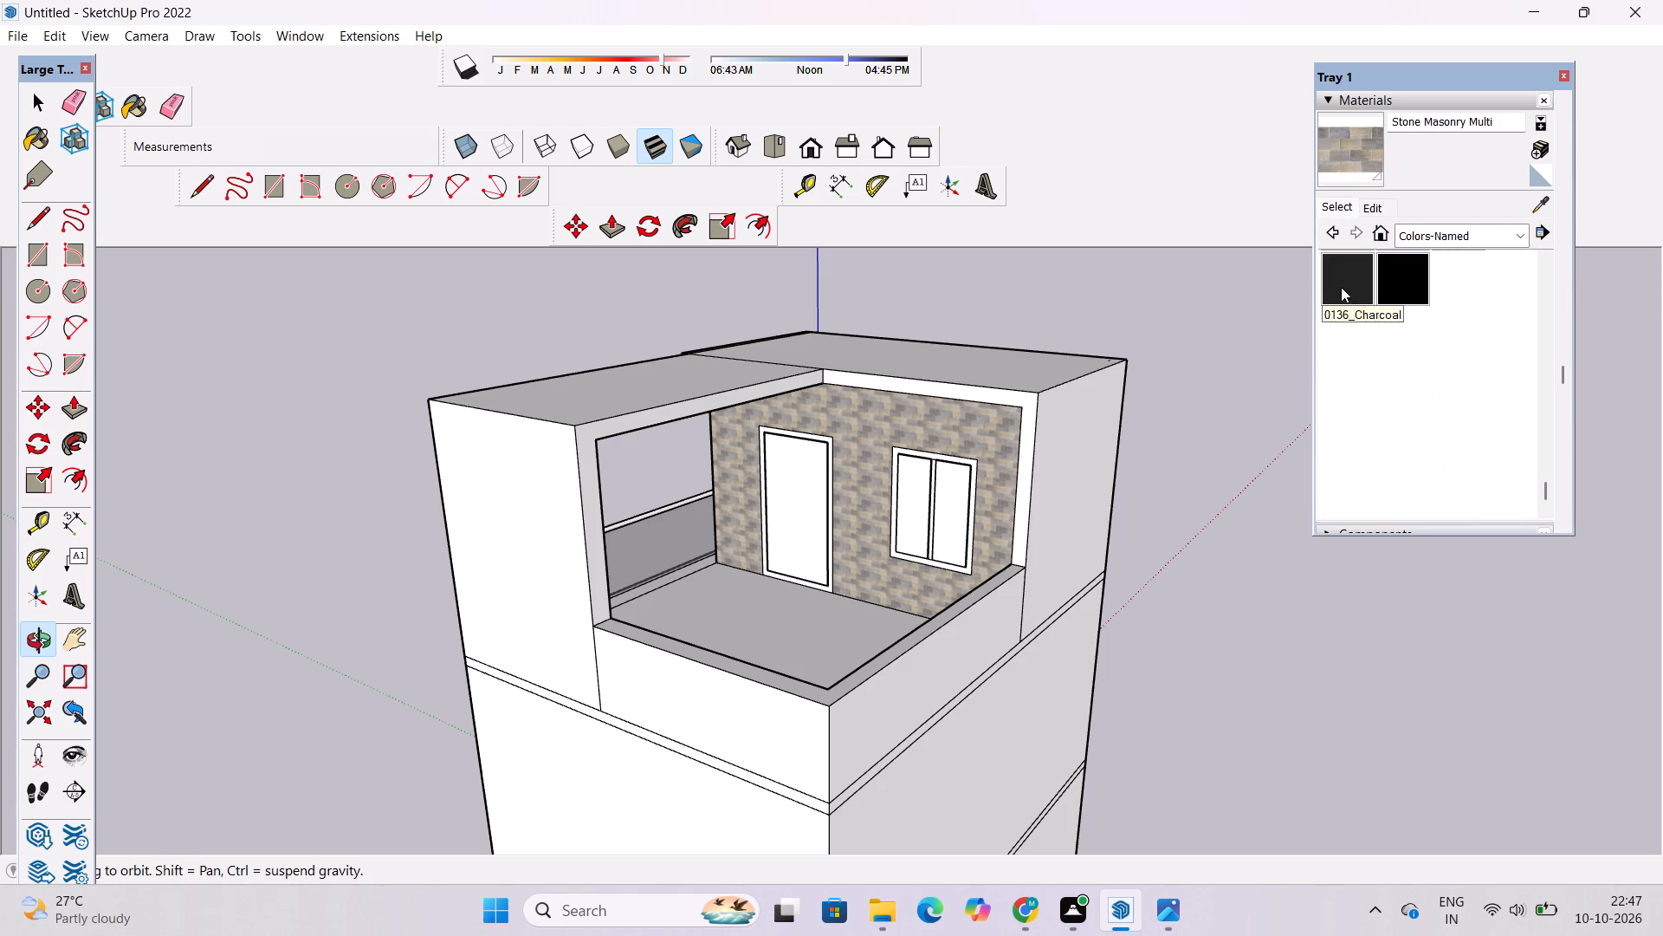
click(1341, 287)
scroll(939, 507, up, 10)
click(948, 386)
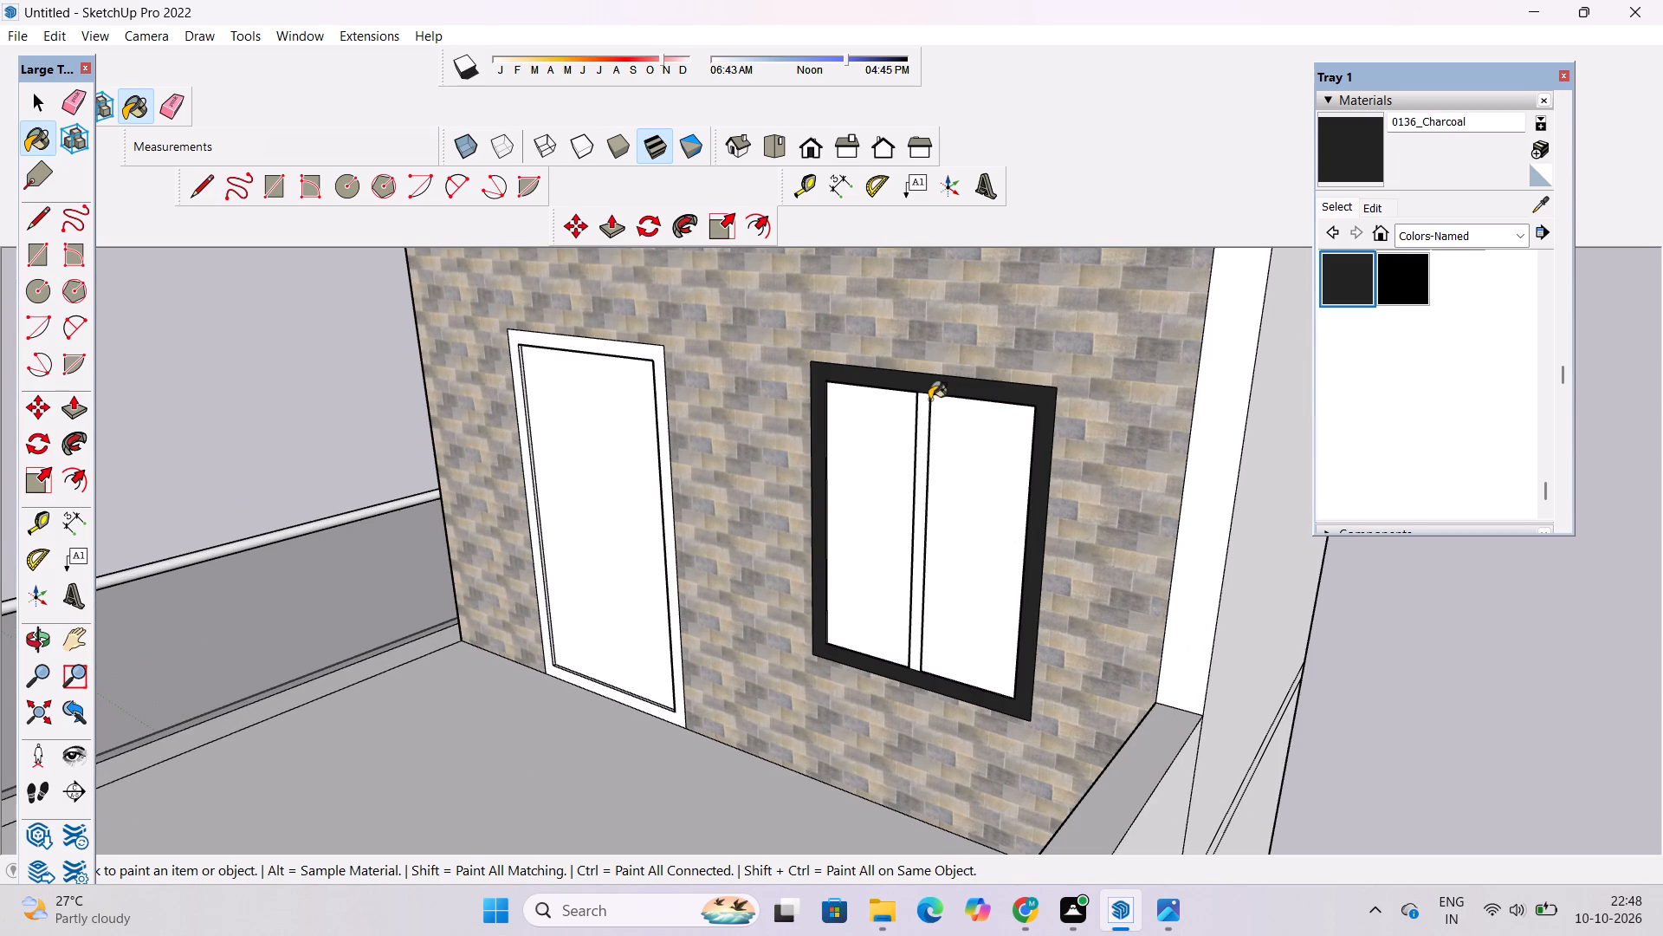
click(928, 406)
click(650, 354)
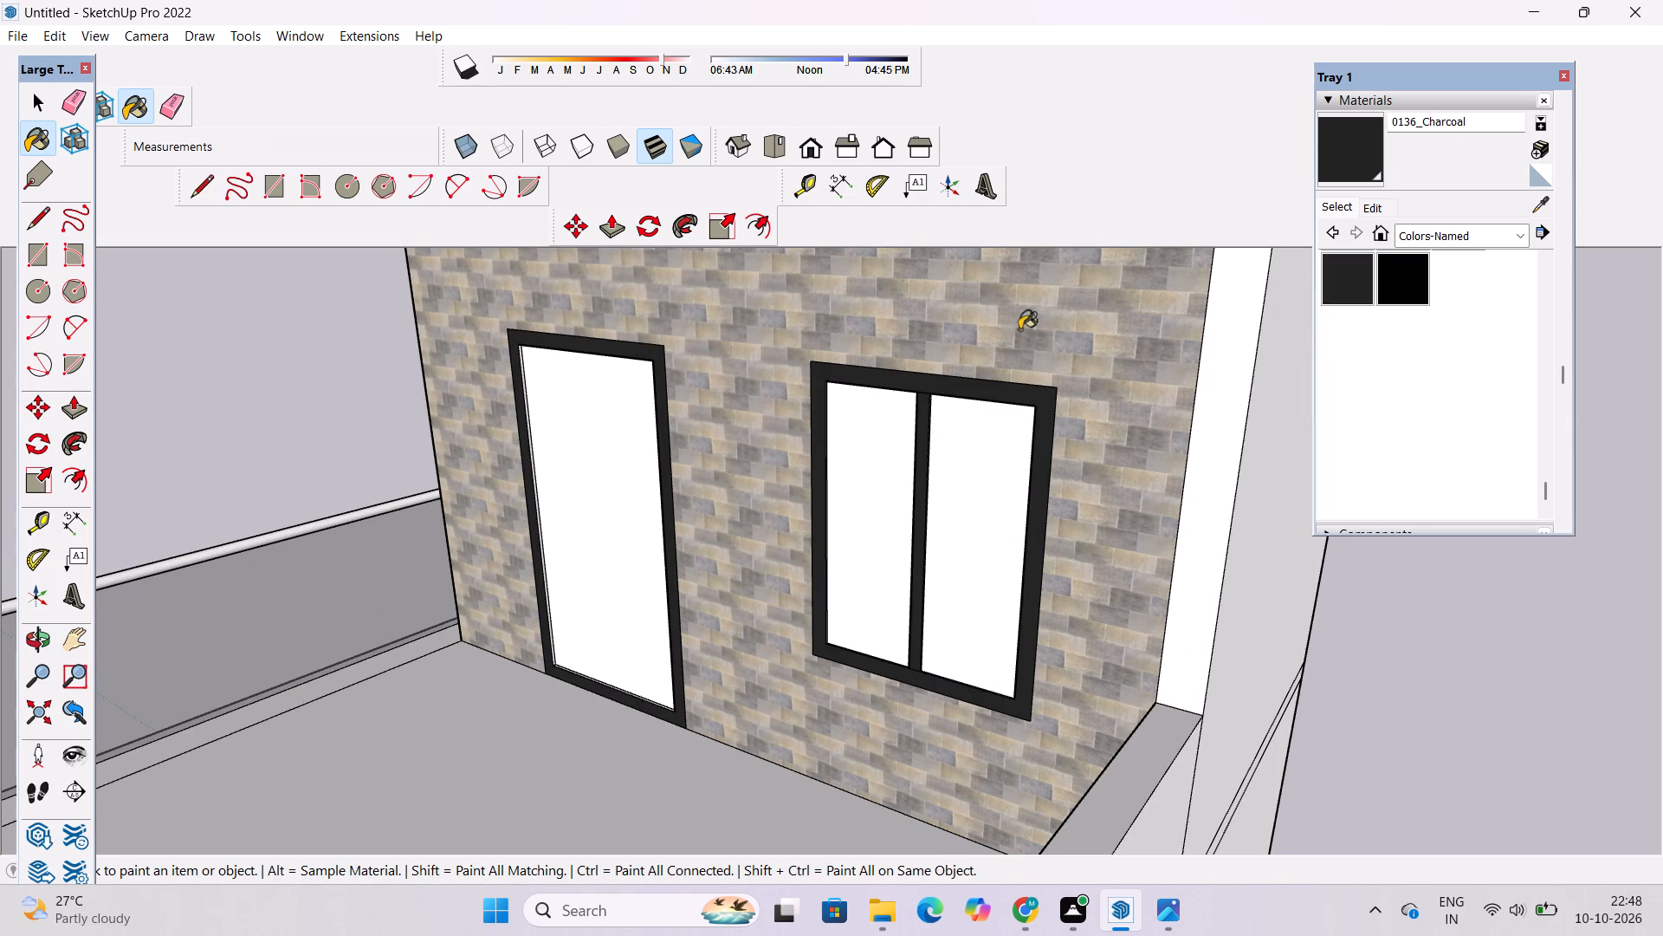
Paint both terrace window panes and the door panel with Translucent Glass Blue from the Glass and Mirrors collection.
click(1418, 233)
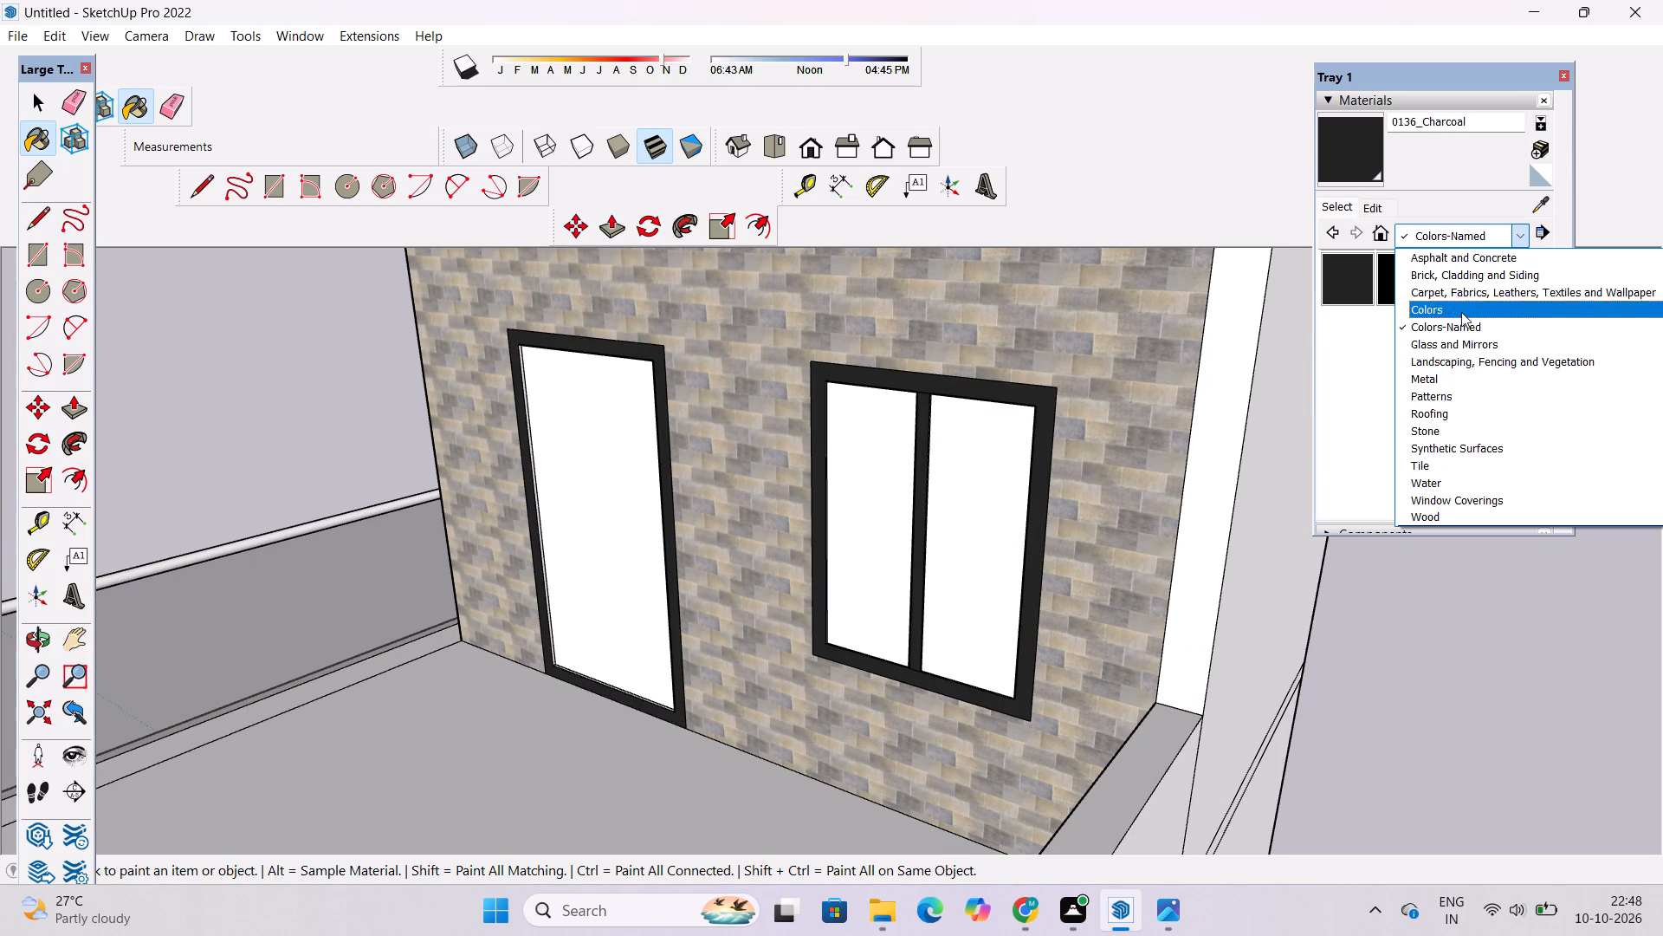
click(1468, 336)
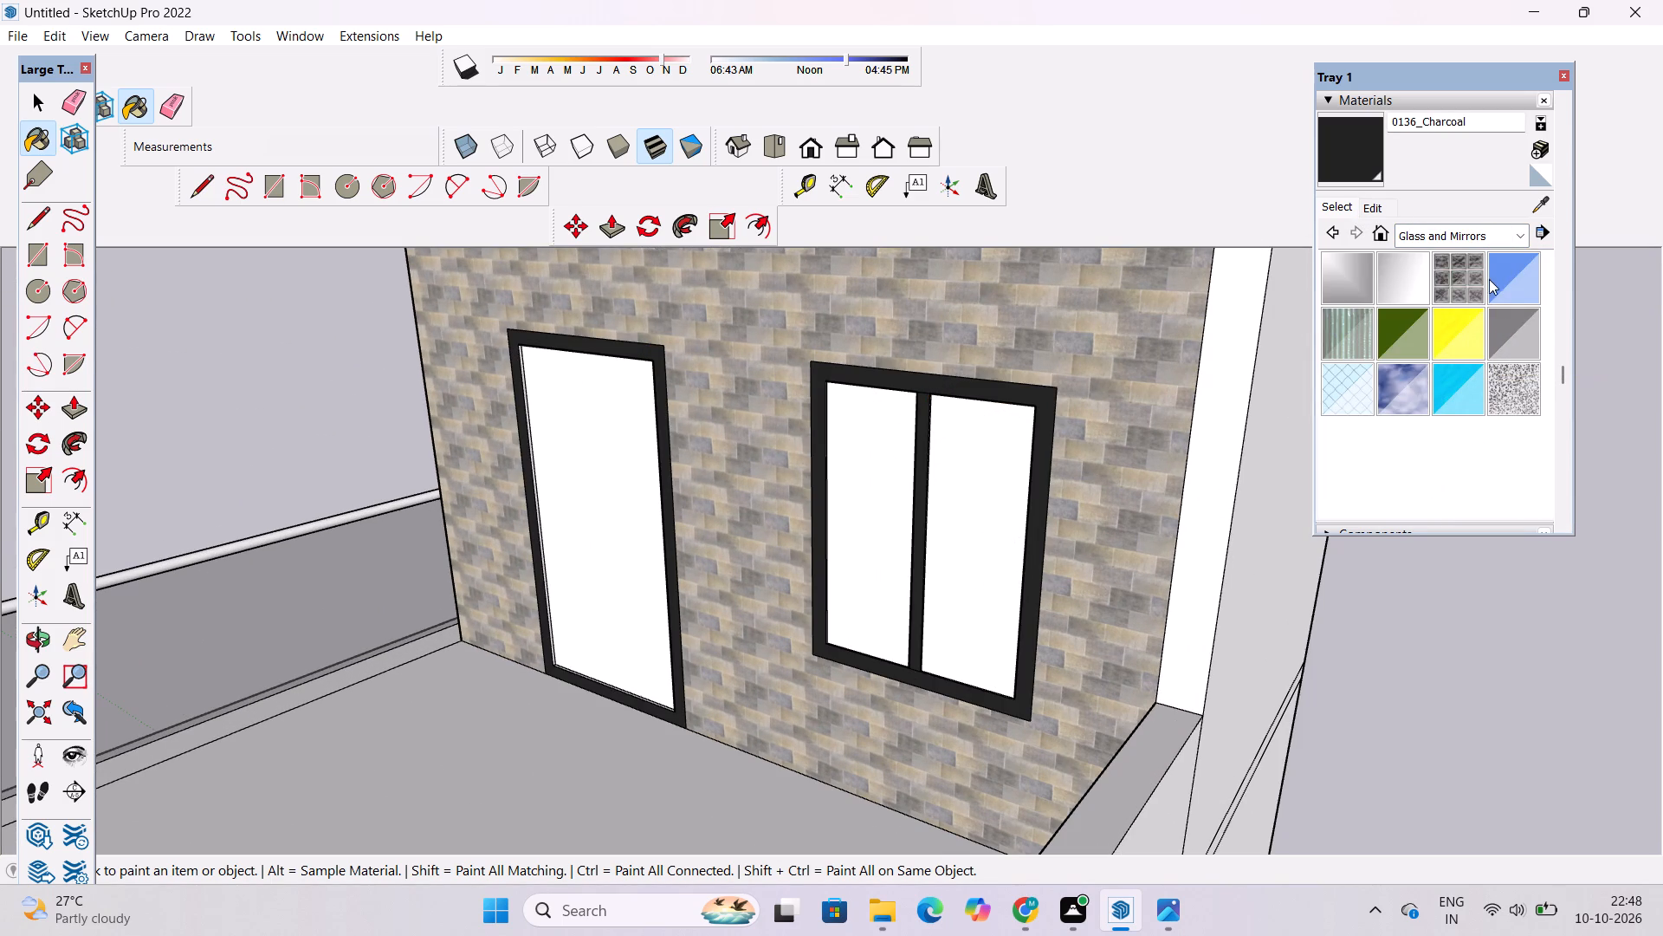
click(1488, 277)
click(934, 494)
click(893, 479)
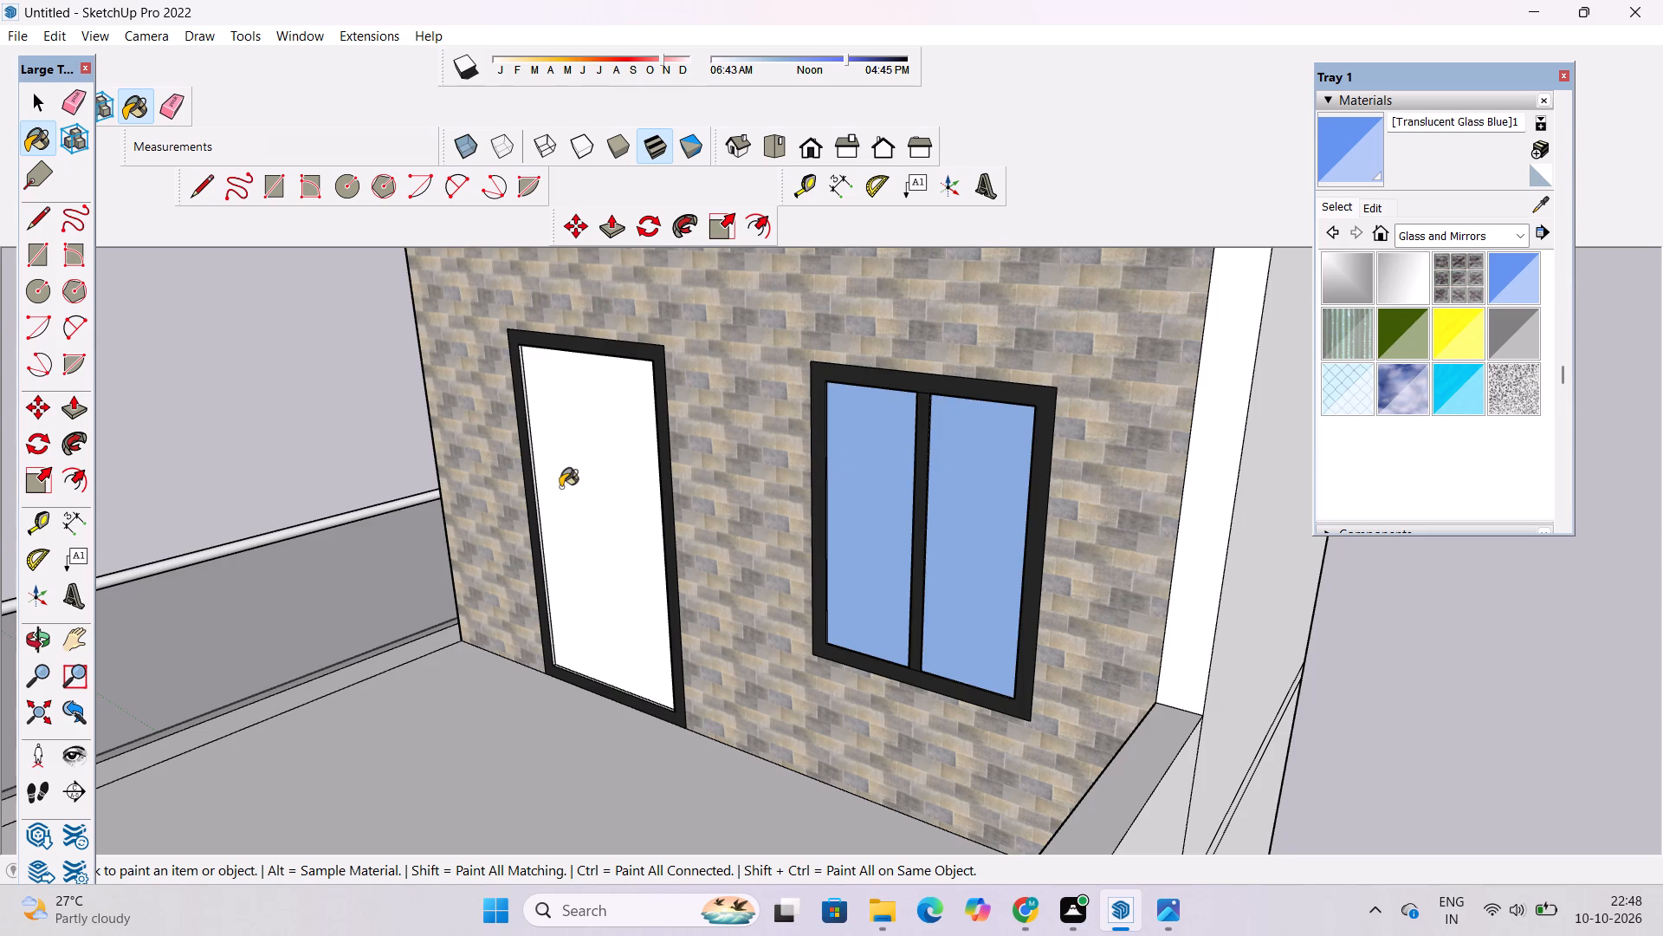
click(560, 487)
Darken the blue glass material of the terrace door and window to a deeper blue.
click(1372, 205)
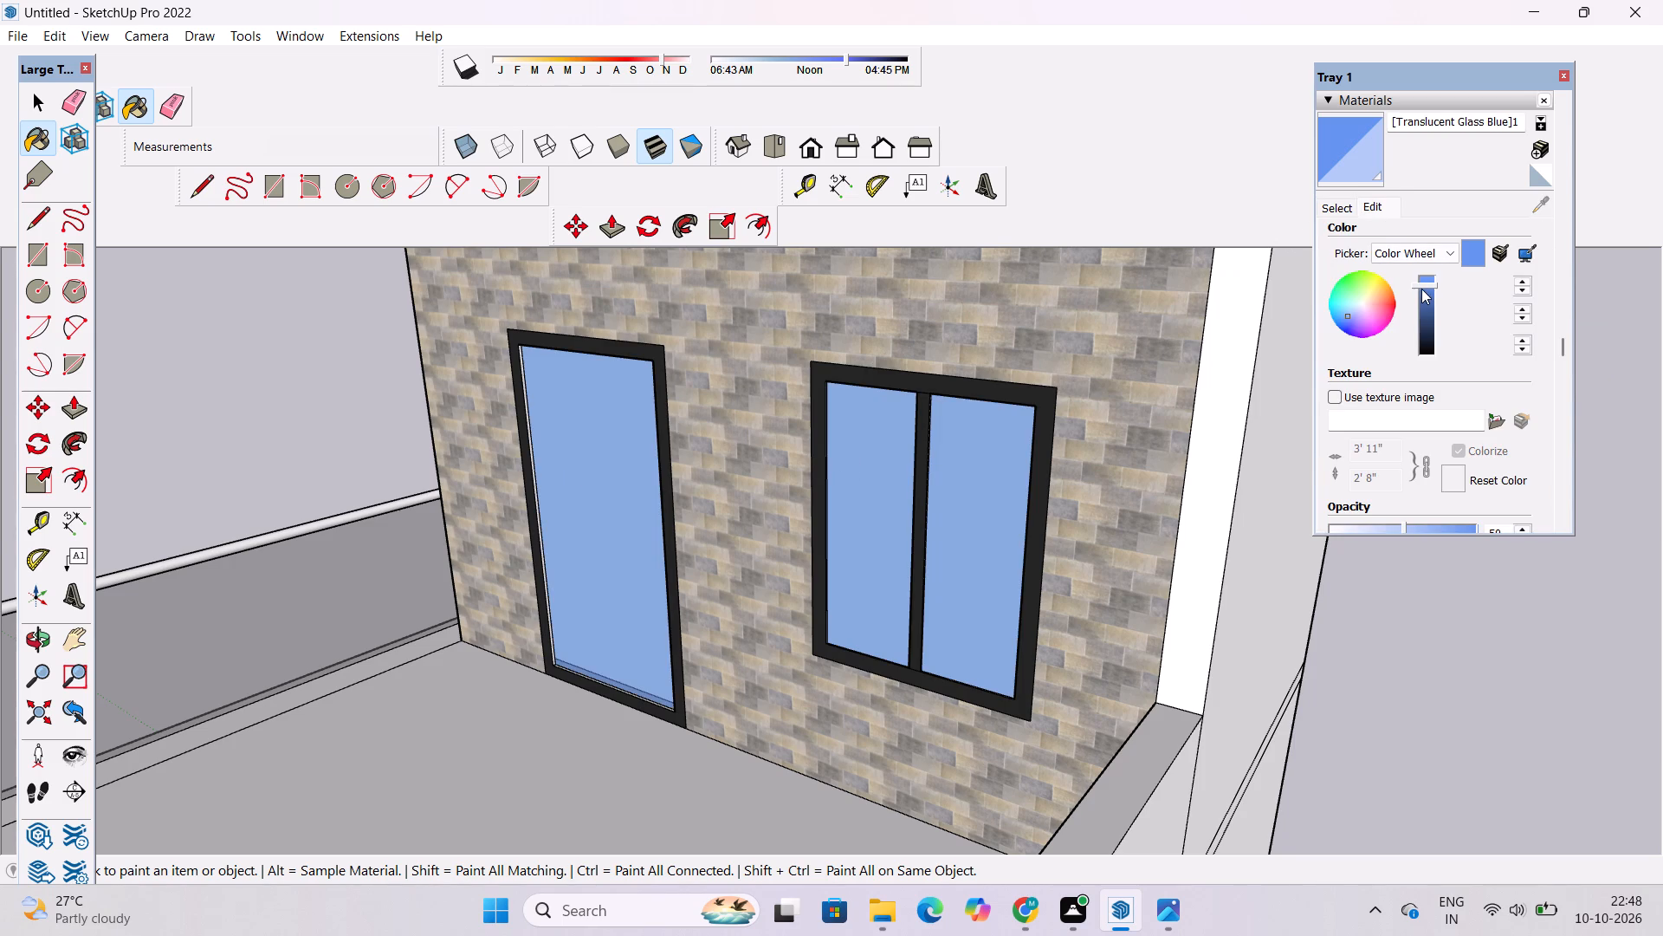
click(1421, 290)
triple_click(1424, 301)
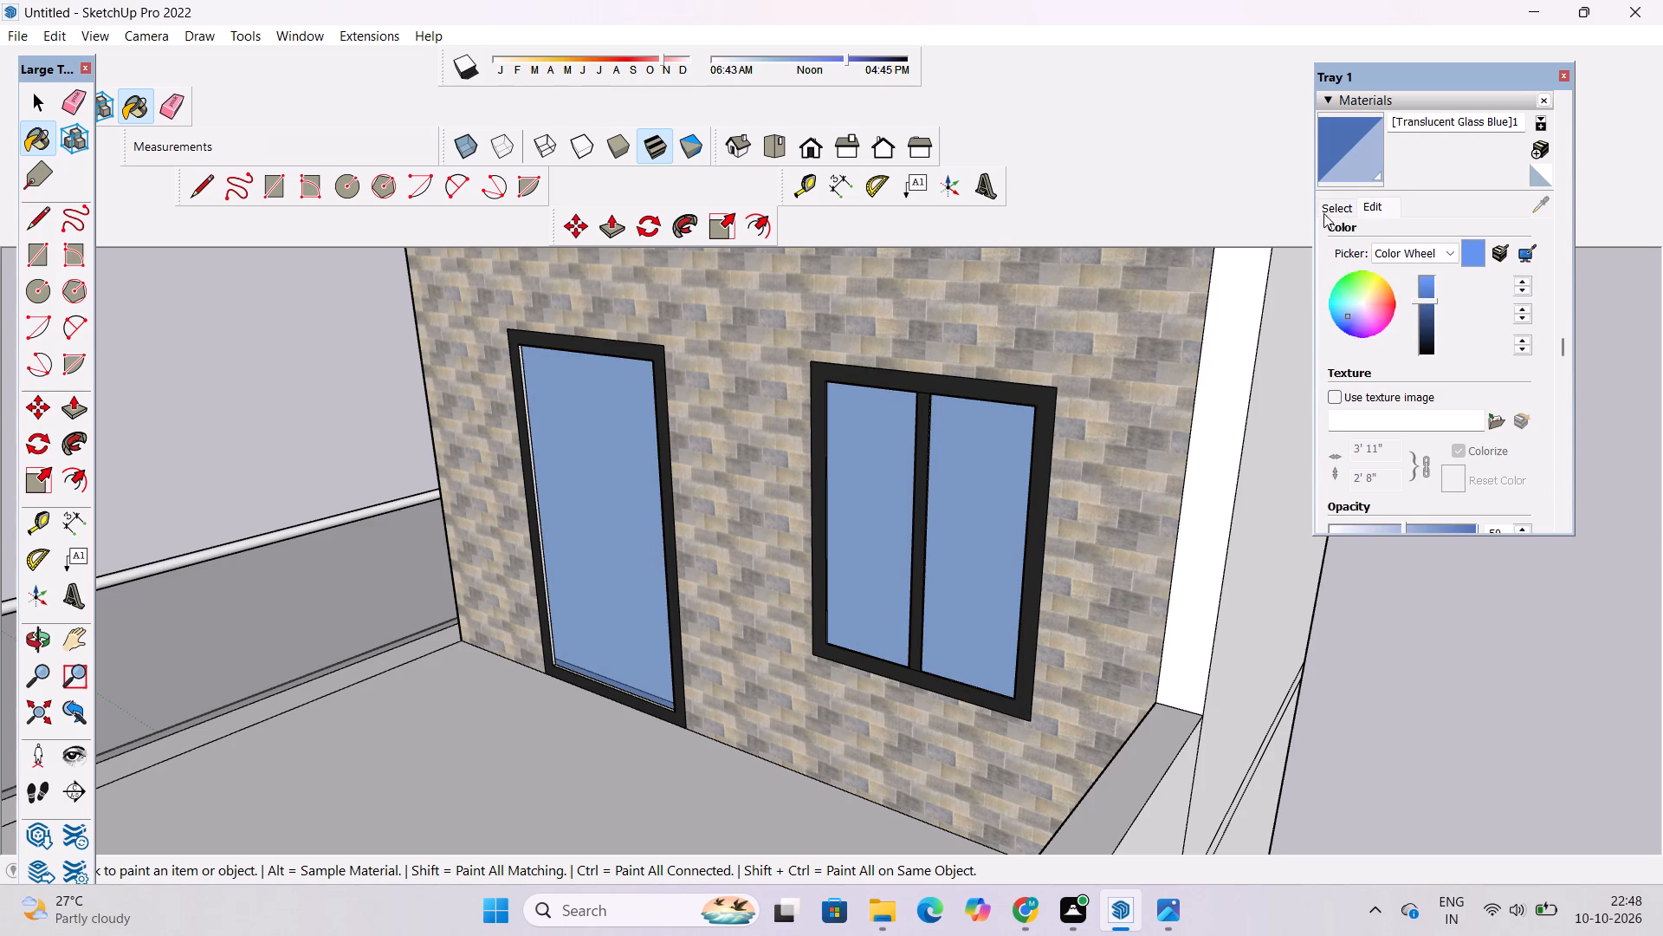
click(1329, 208)
Paint the white band above and beside the stone-clad terrace wall with 0132_LightGray from Colors-Named.
key(o)
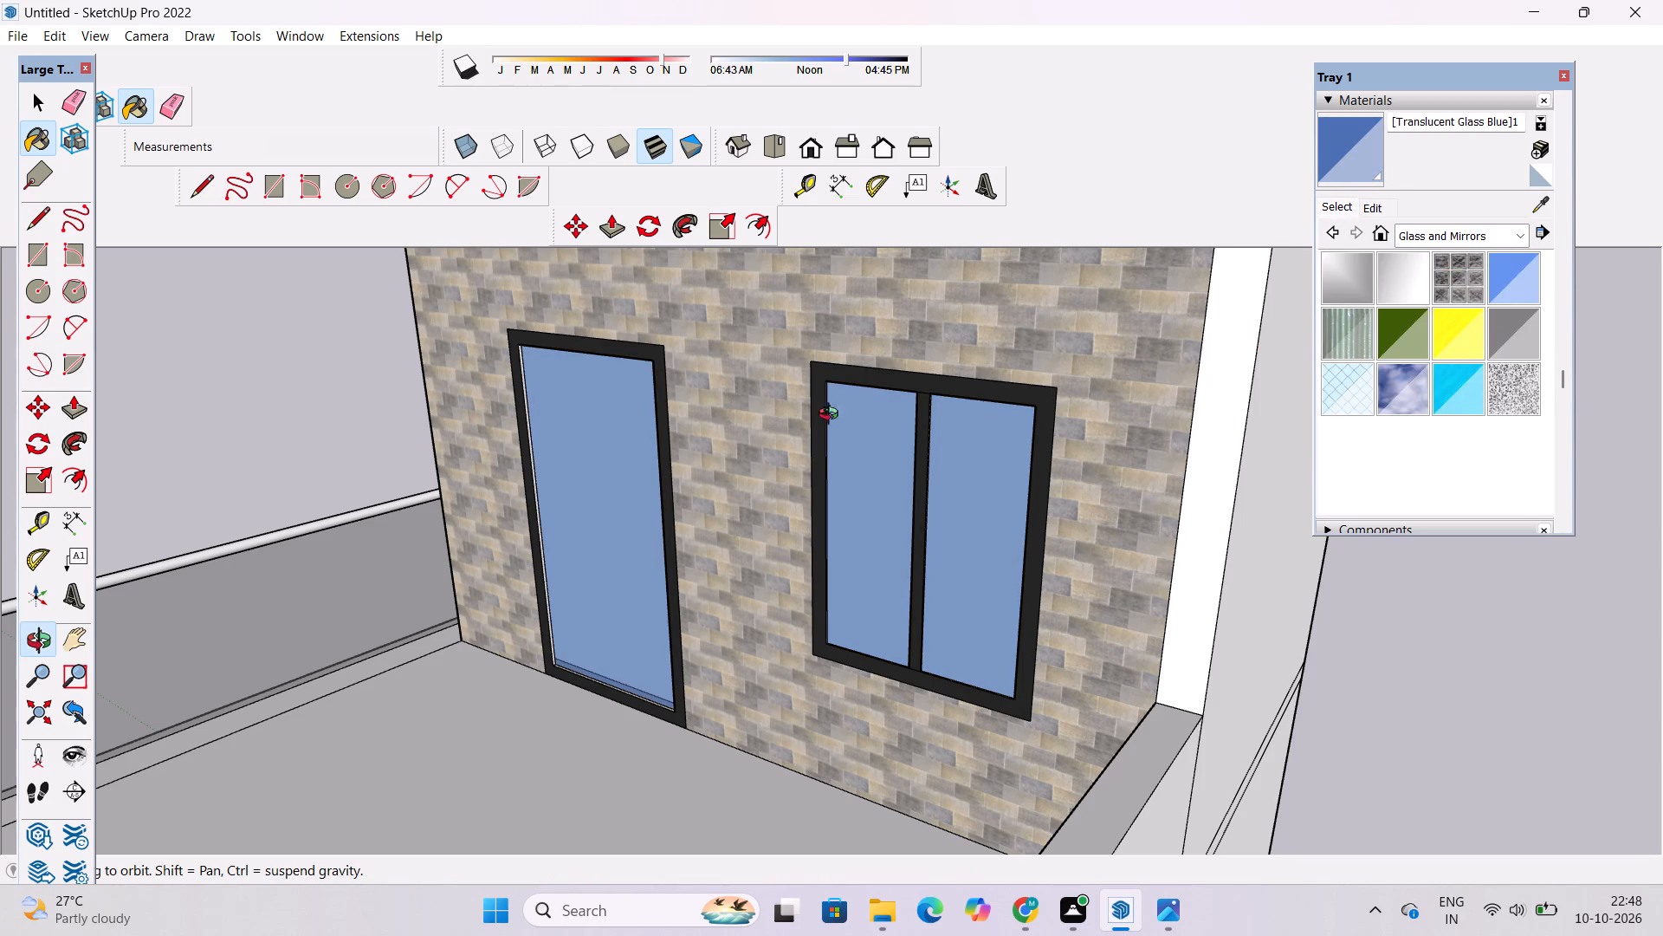
scroll(808, 417, down, 6)
drag(654, 456, 840, 458)
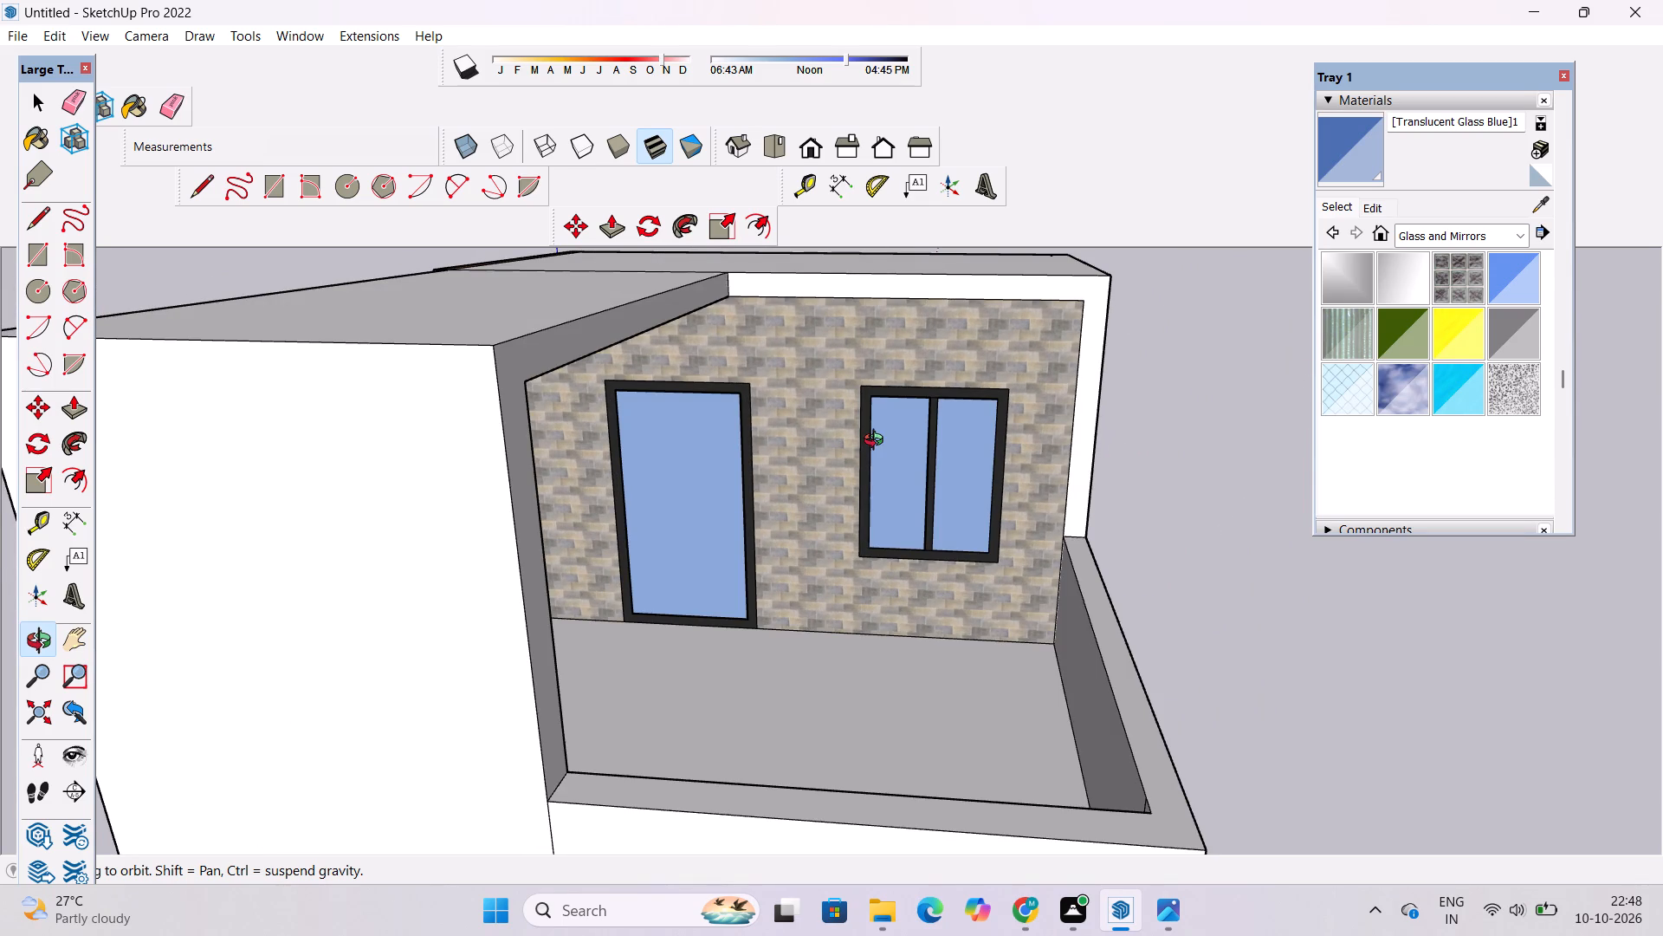
drag(1075, 413, 998, 462)
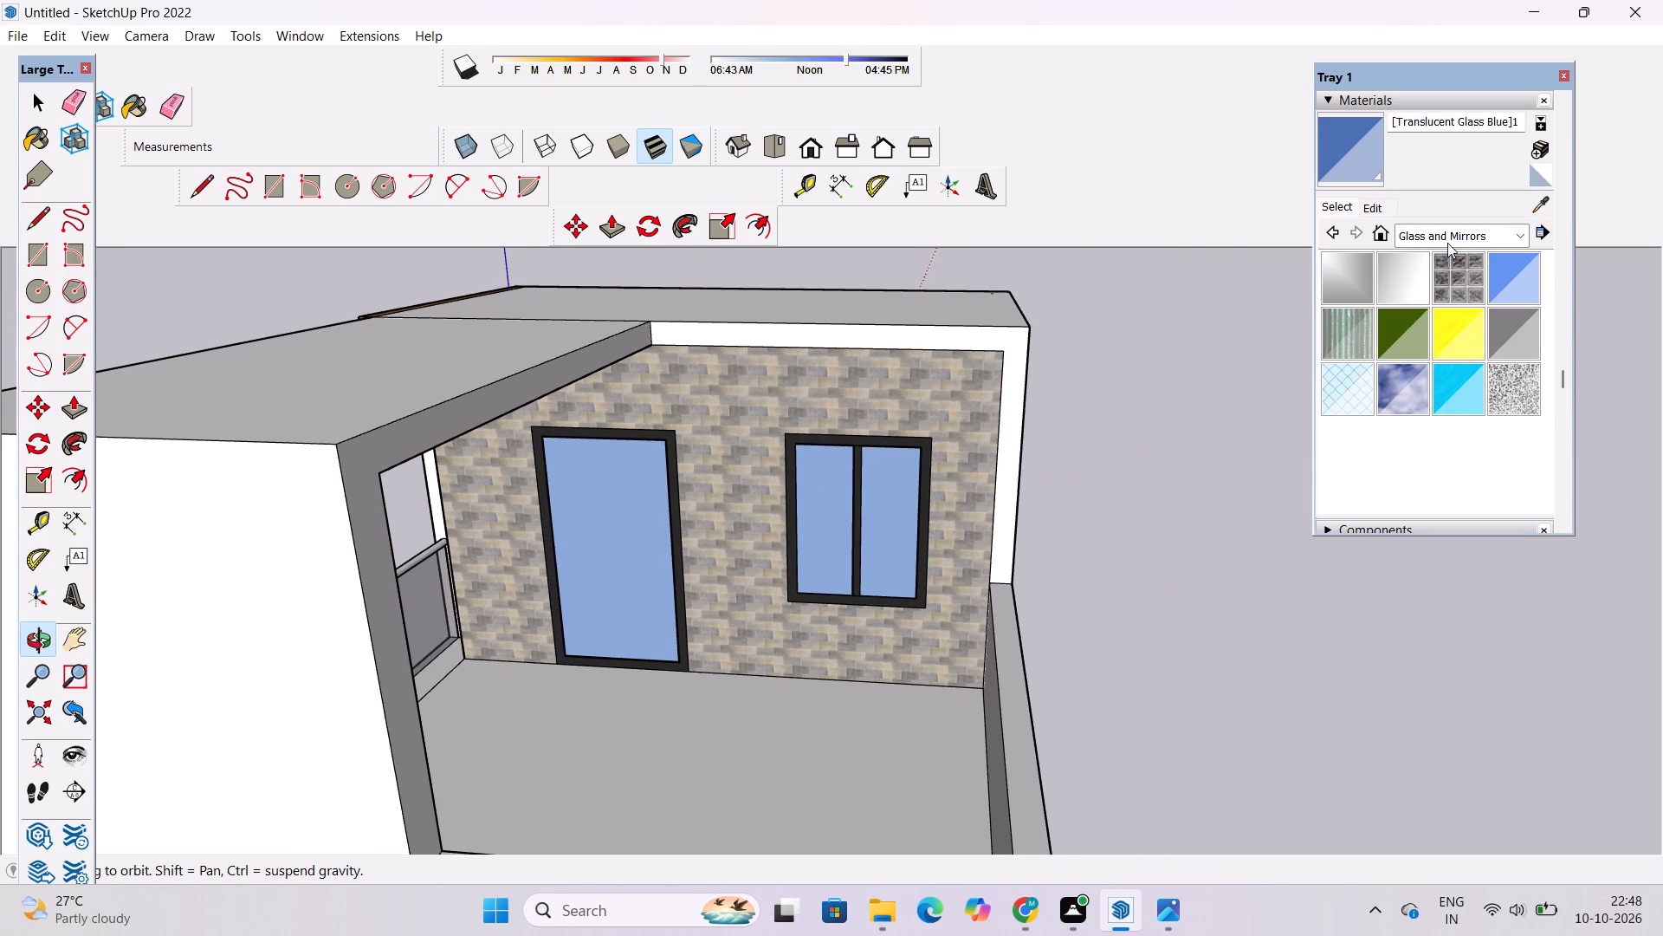
click(1447, 243)
click(1473, 325)
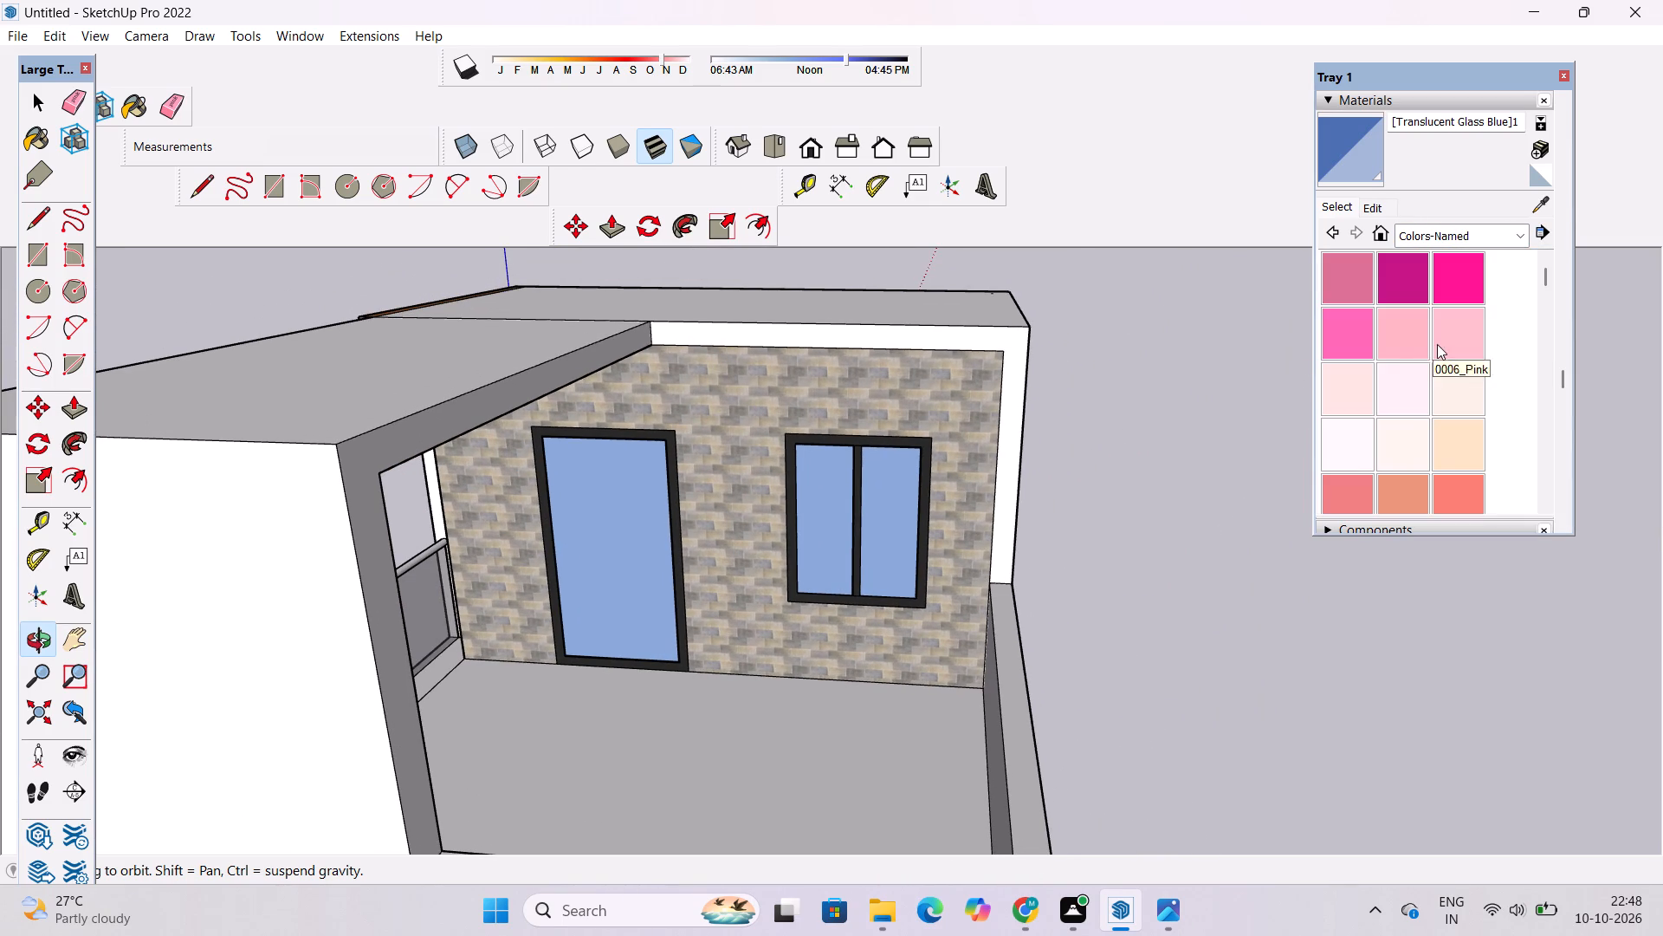
scroll(1389, 345, down, 10)
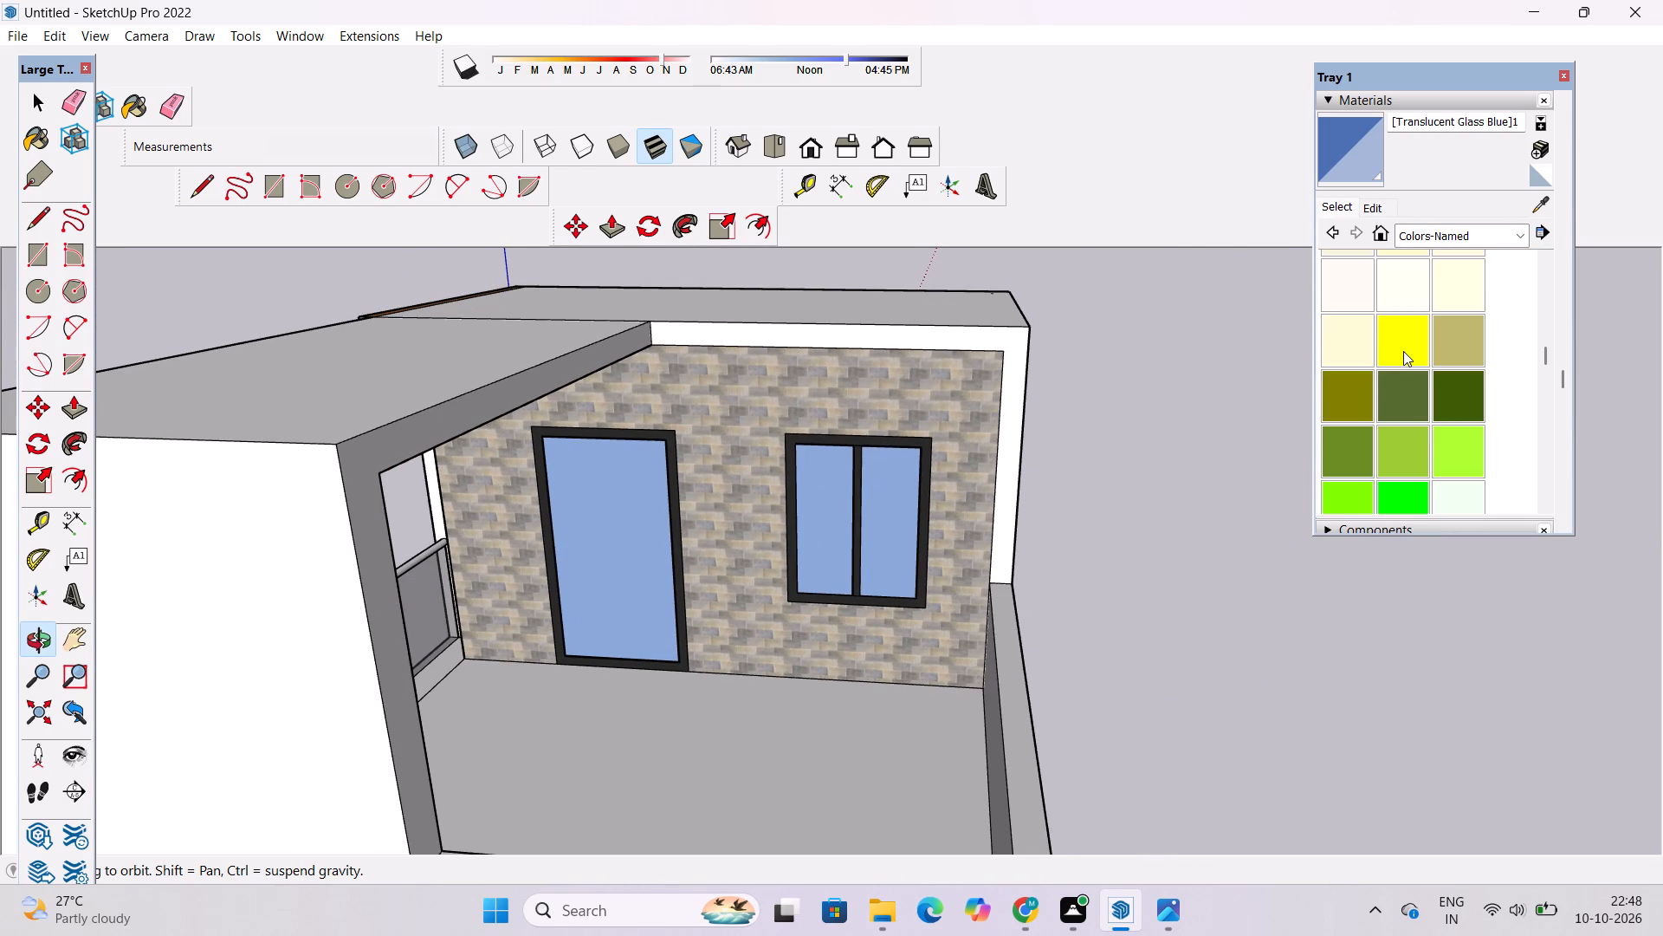
scroll(1407, 353, down, 12)
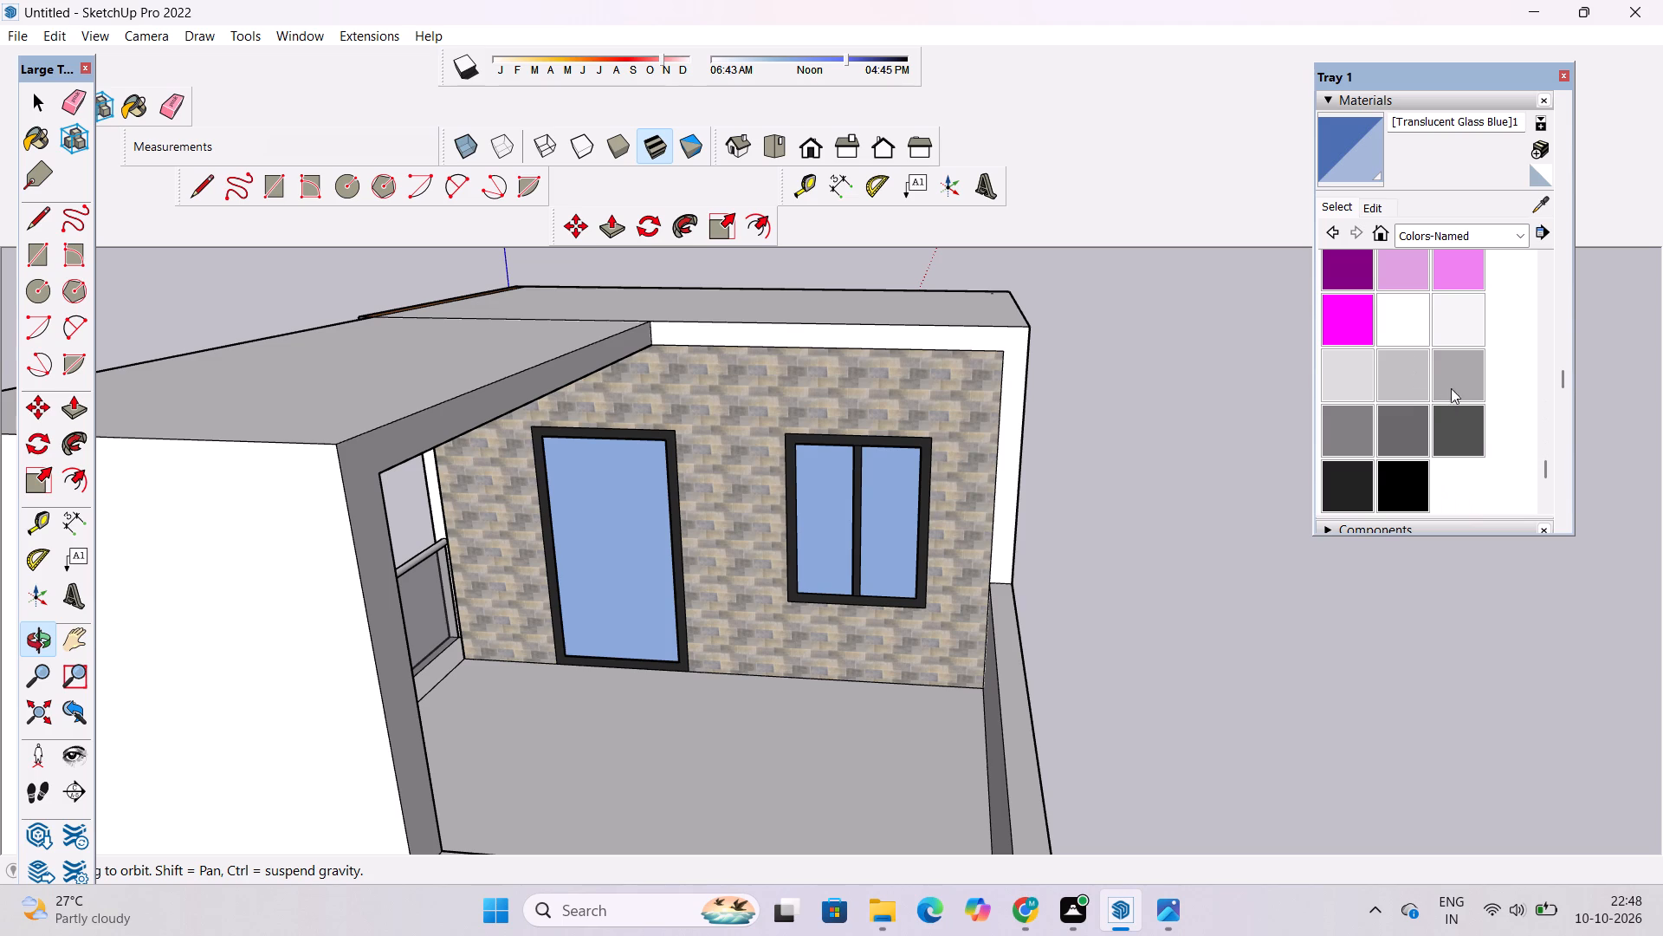
click(1455, 382)
click(936, 334)
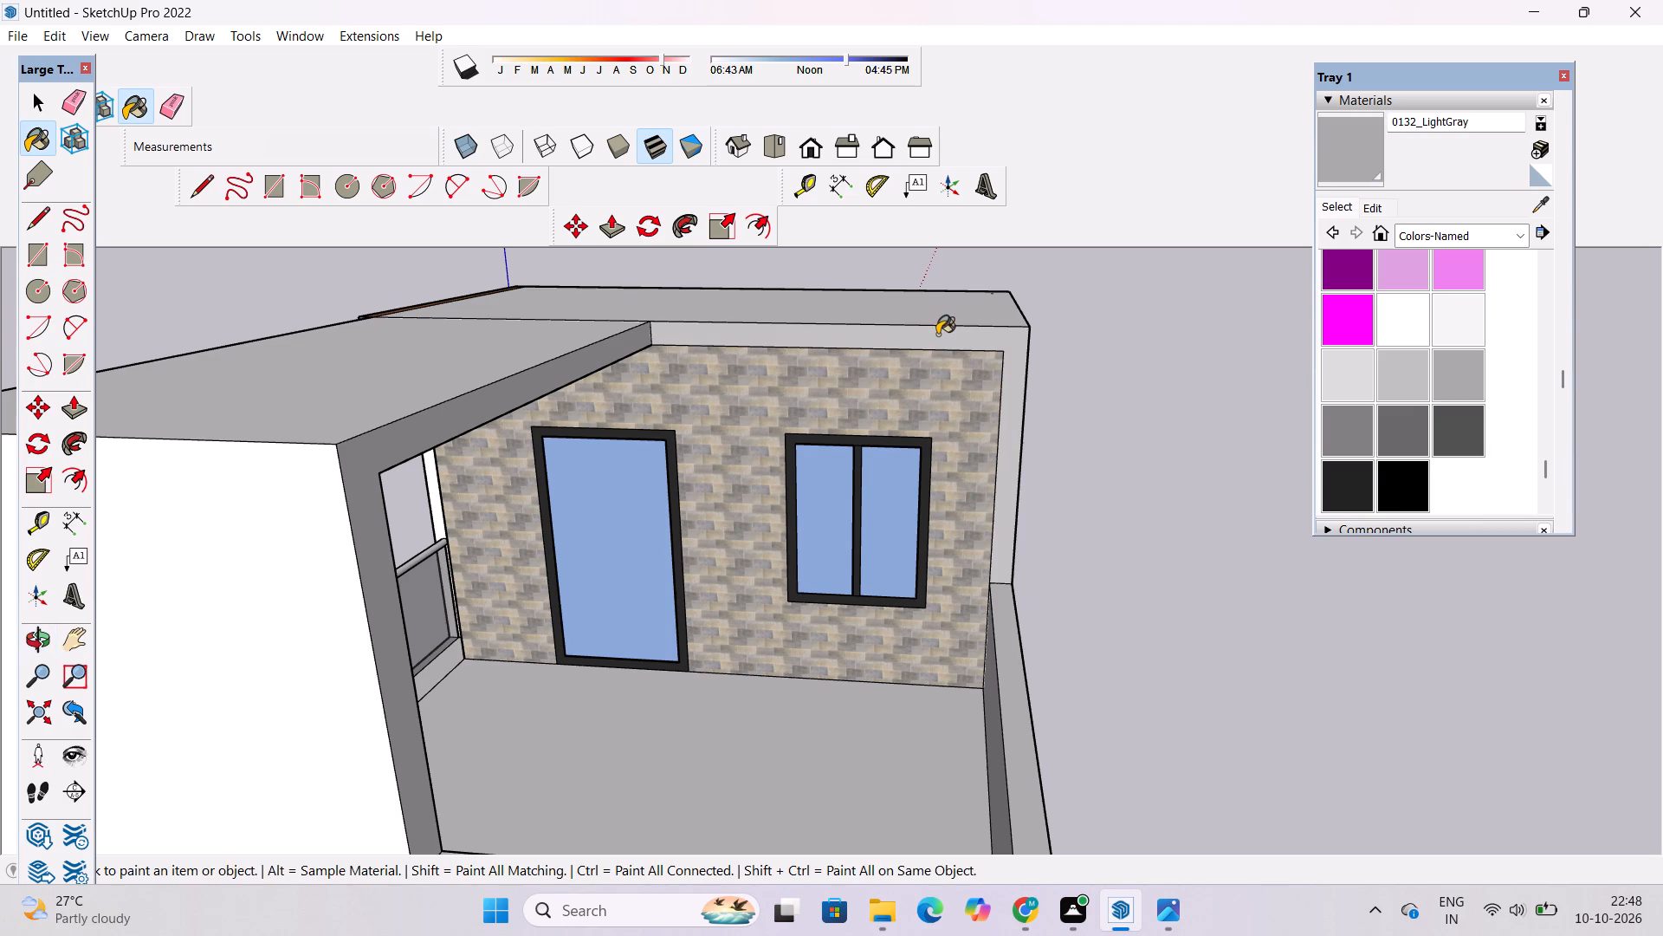
Erase the rear segments of the floor lines between the upper storeys on the building's plain white side wall.
key(o)
scroll(936, 335, down, 13)
drag(312, 542, 902, 531)
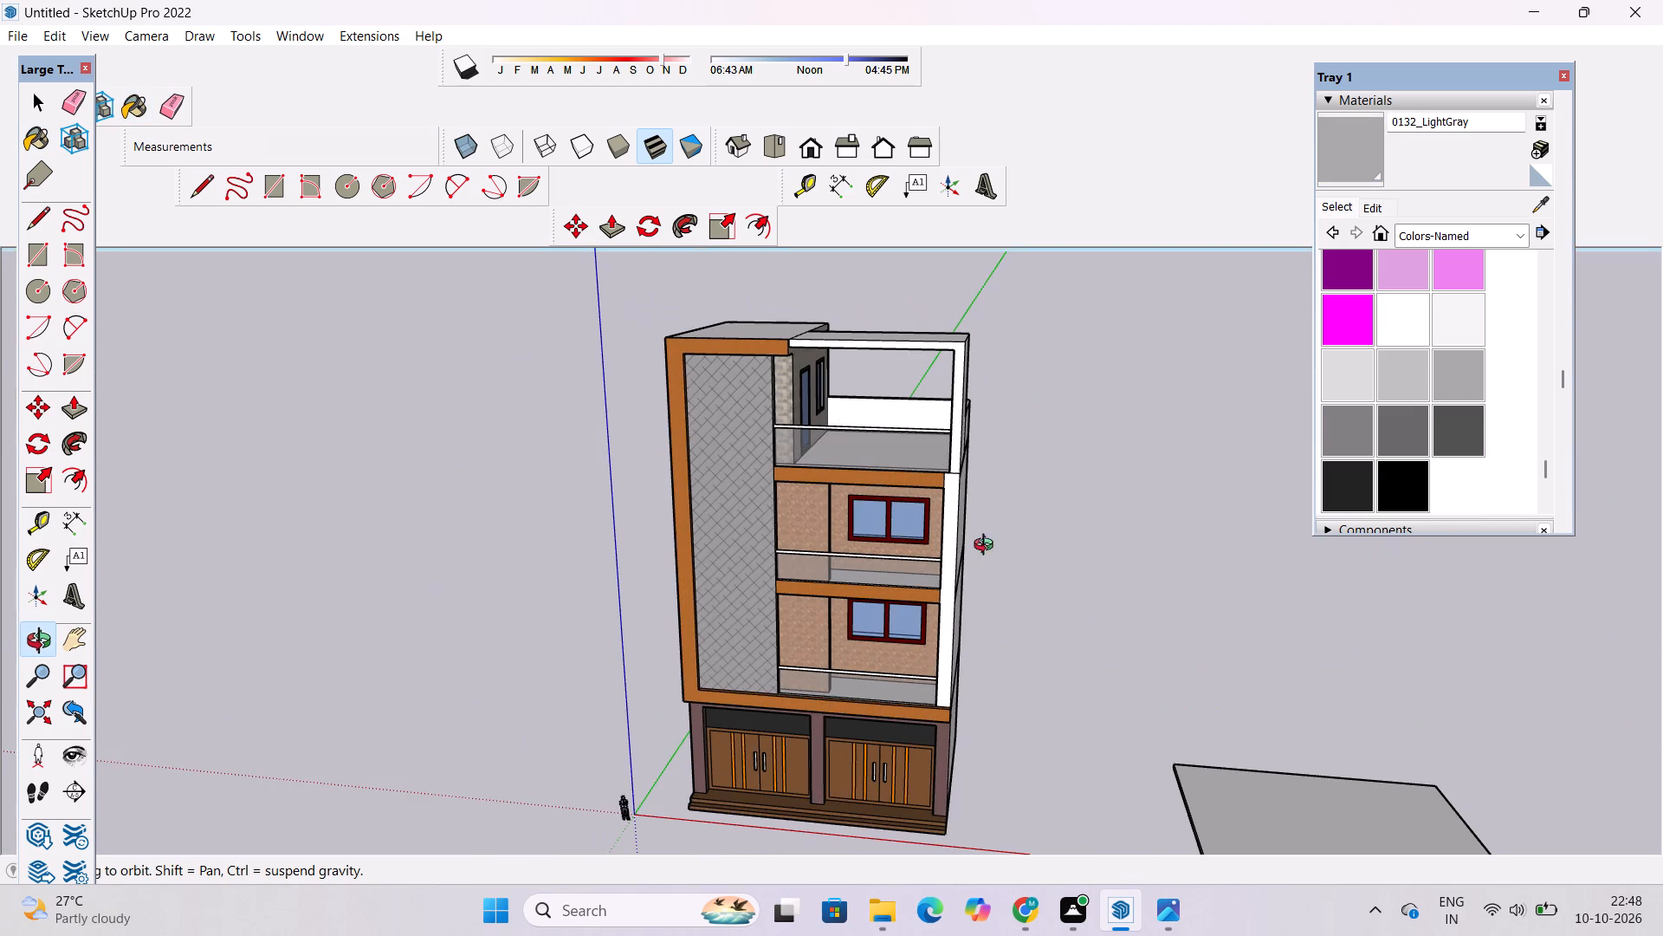
drag(1070, 536, 780, 526)
drag(901, 546, 719, 543)
drag(878, 539, 831, 532)
scroll(777, 535, up, 3)
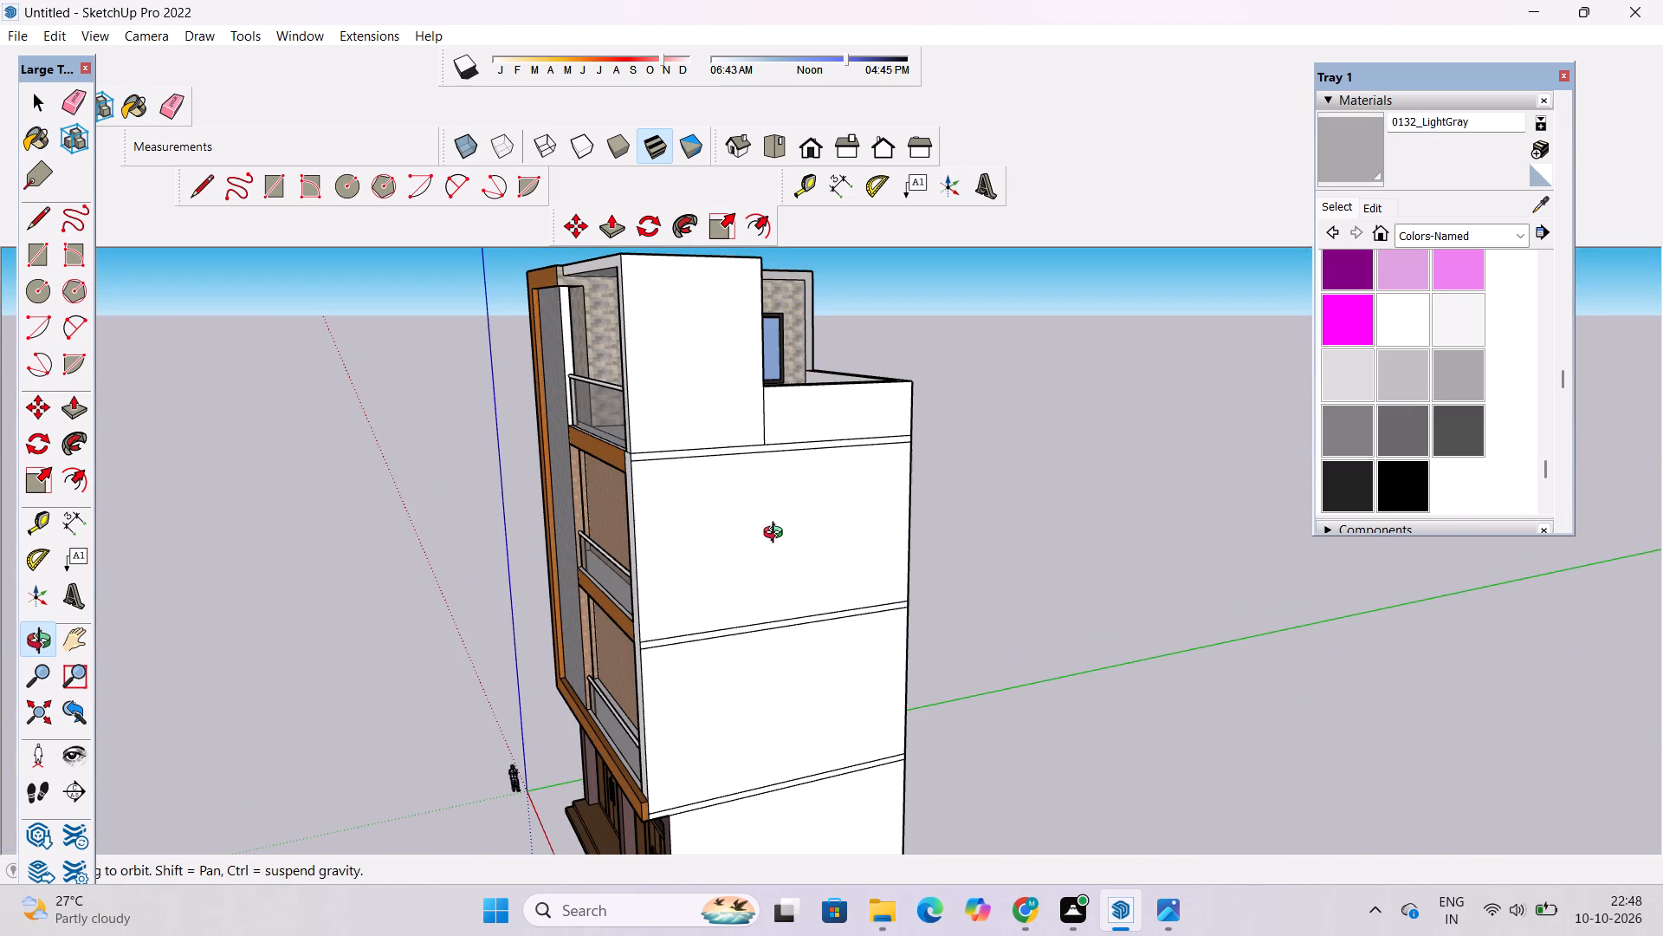
key(e)
drag(857, 411, 857, 464)
drag(848, 504, 826, 627)
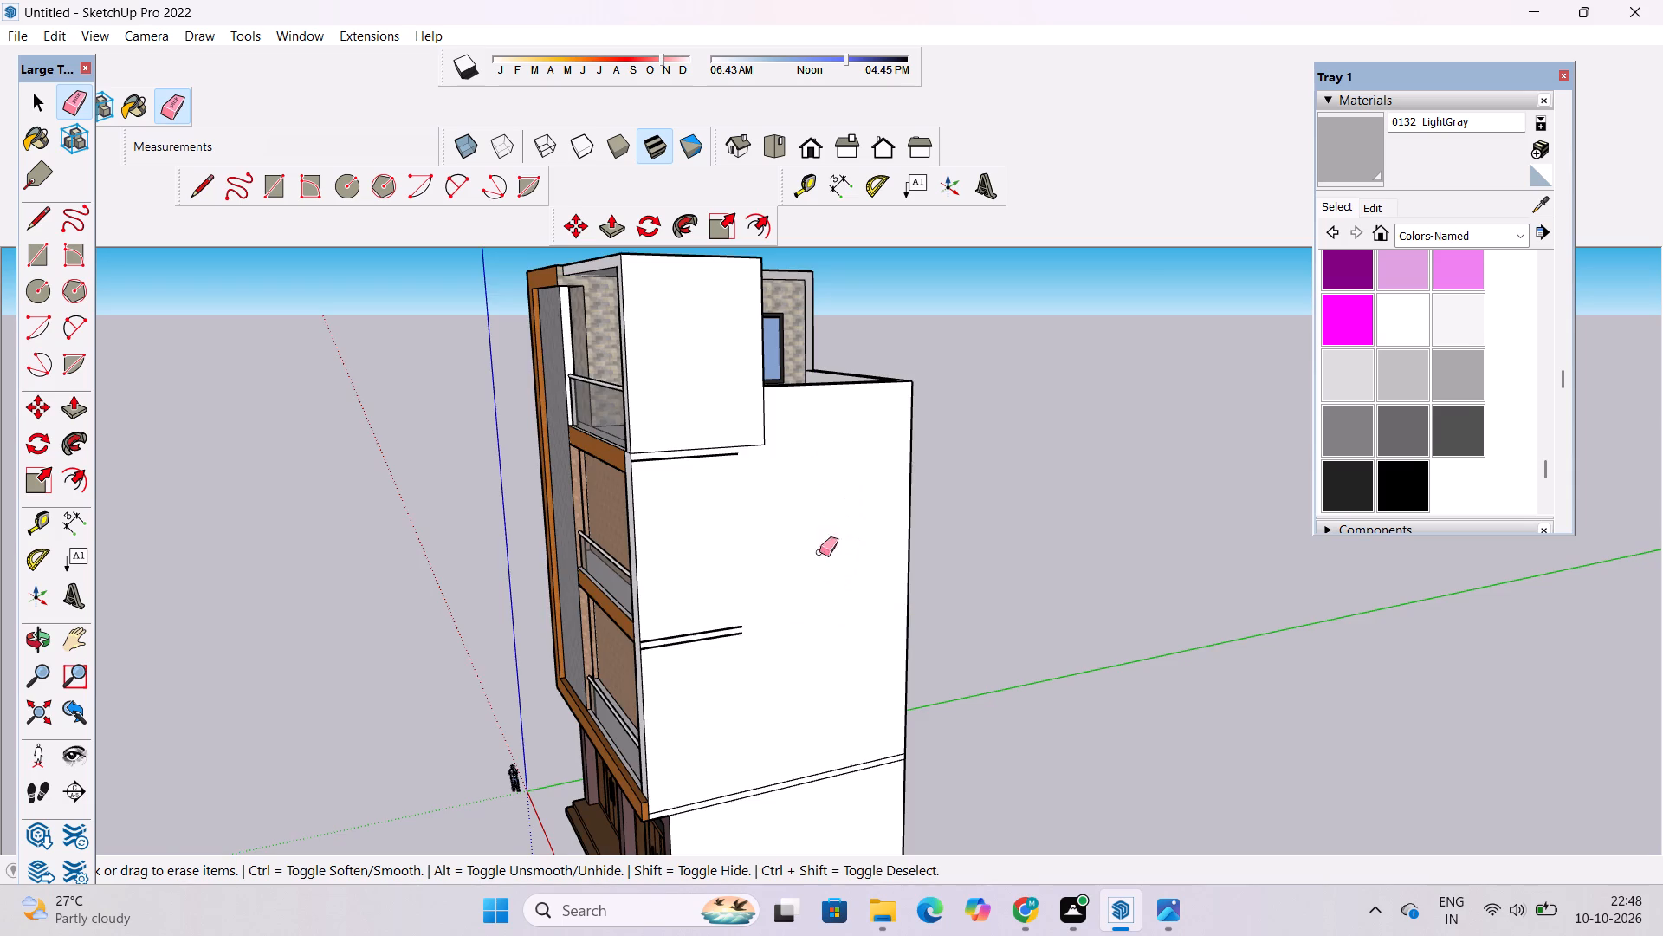
Erase the remaining front segments of the side wall's floor lines and the pair of lines above the ground floor.
scroll(813, 469, down, 3)
scroll(792, 667, up, 6)
drag(683, 493, 690, 549)
drag(696, 538, 702, 556)
scroll(702, 483, down, 5)
drag(815, 647, 819, 671)
scroll(670, 692, up, 3)
drag(709, 649, 714, 672)
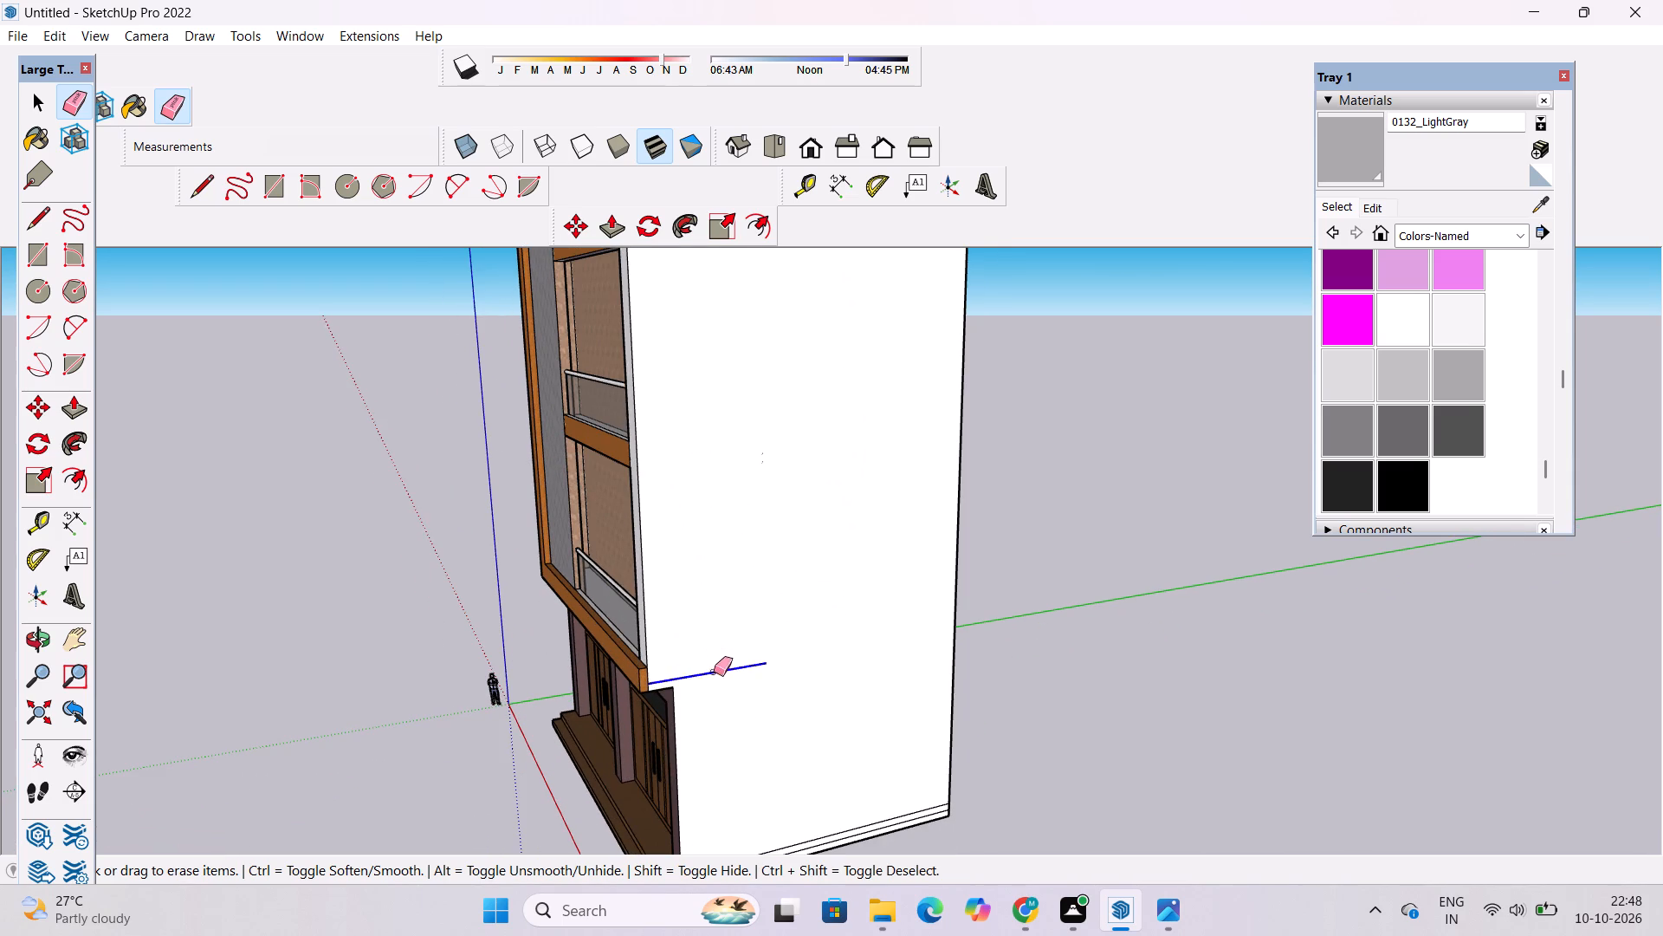
drag(714, 672, 714, 675)
Erase the leftover line segments just below the top storey on the white side wall.
key(o)
scroll(670, 649, down, 6)
drag(563, 662, 1051, 630)
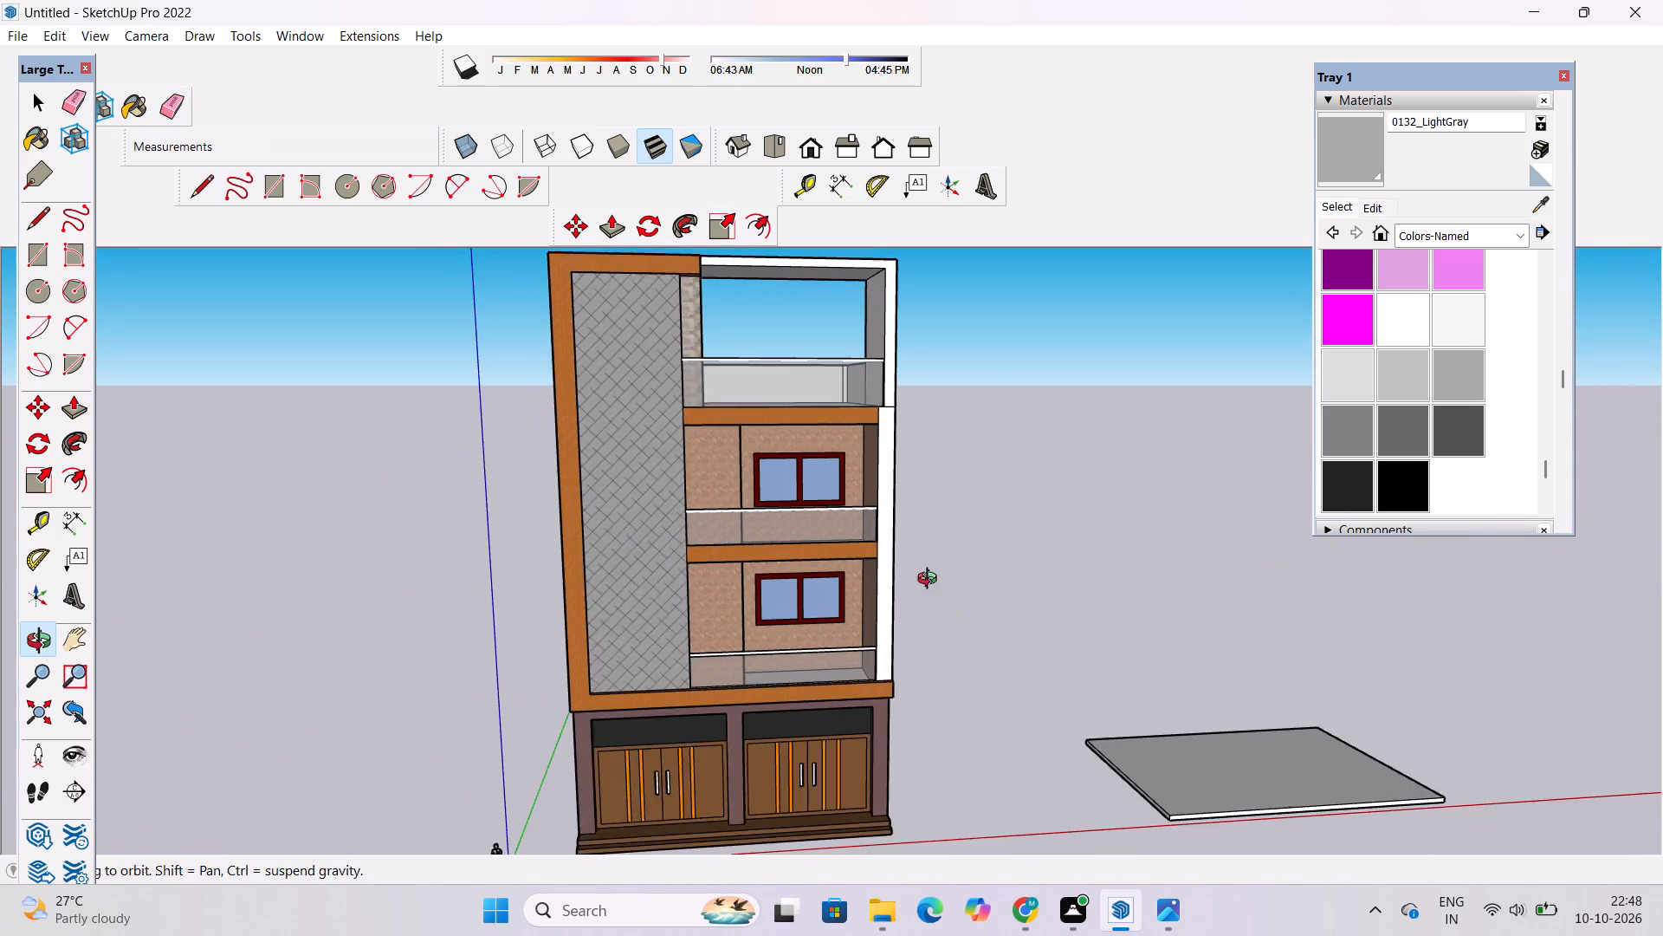
scroll(928, 580, up, 4)
drag(898, 555, 456, 619)
click(685, 486)
drag(731, 513, 739, 588)
shift+drag(739, 578, 710, 510)
key(e)
scroll(845, 334, up, 5)
drag(877, 309, 878, 321)
click(810, 314)
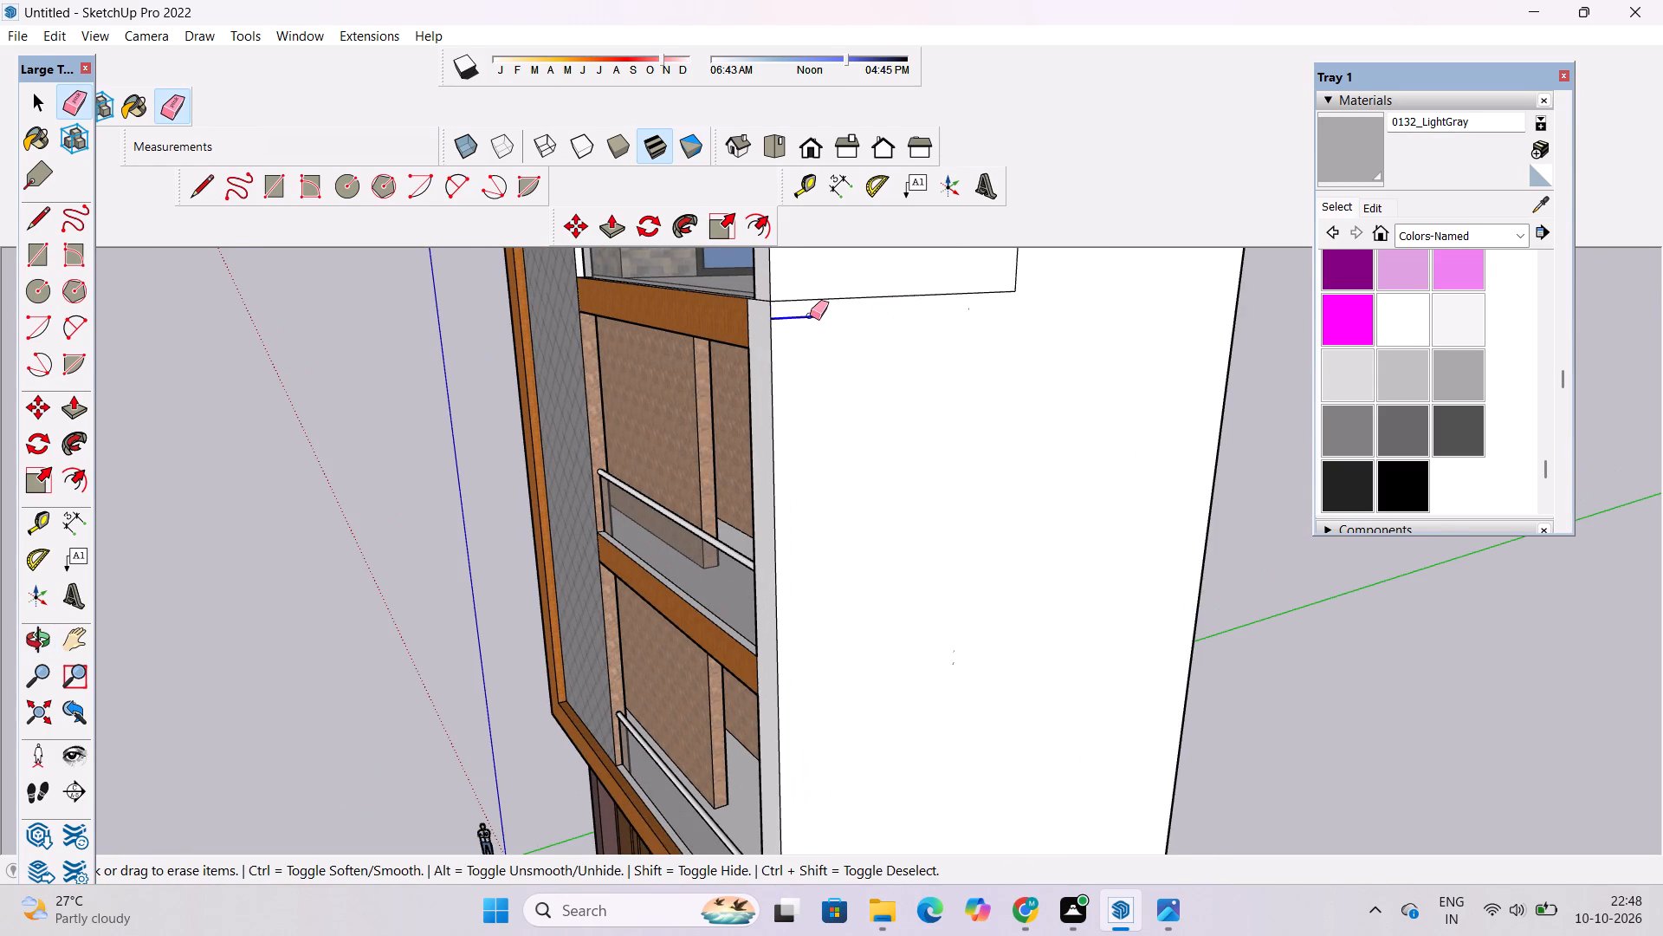
Paint the floor of the upper of the two windowed balconies with Grass Dark Green from the Landscaping, Fencing materials.
key(o)
scroll(805, 322, down, 7)
drag(573, 430, 1226, 568)
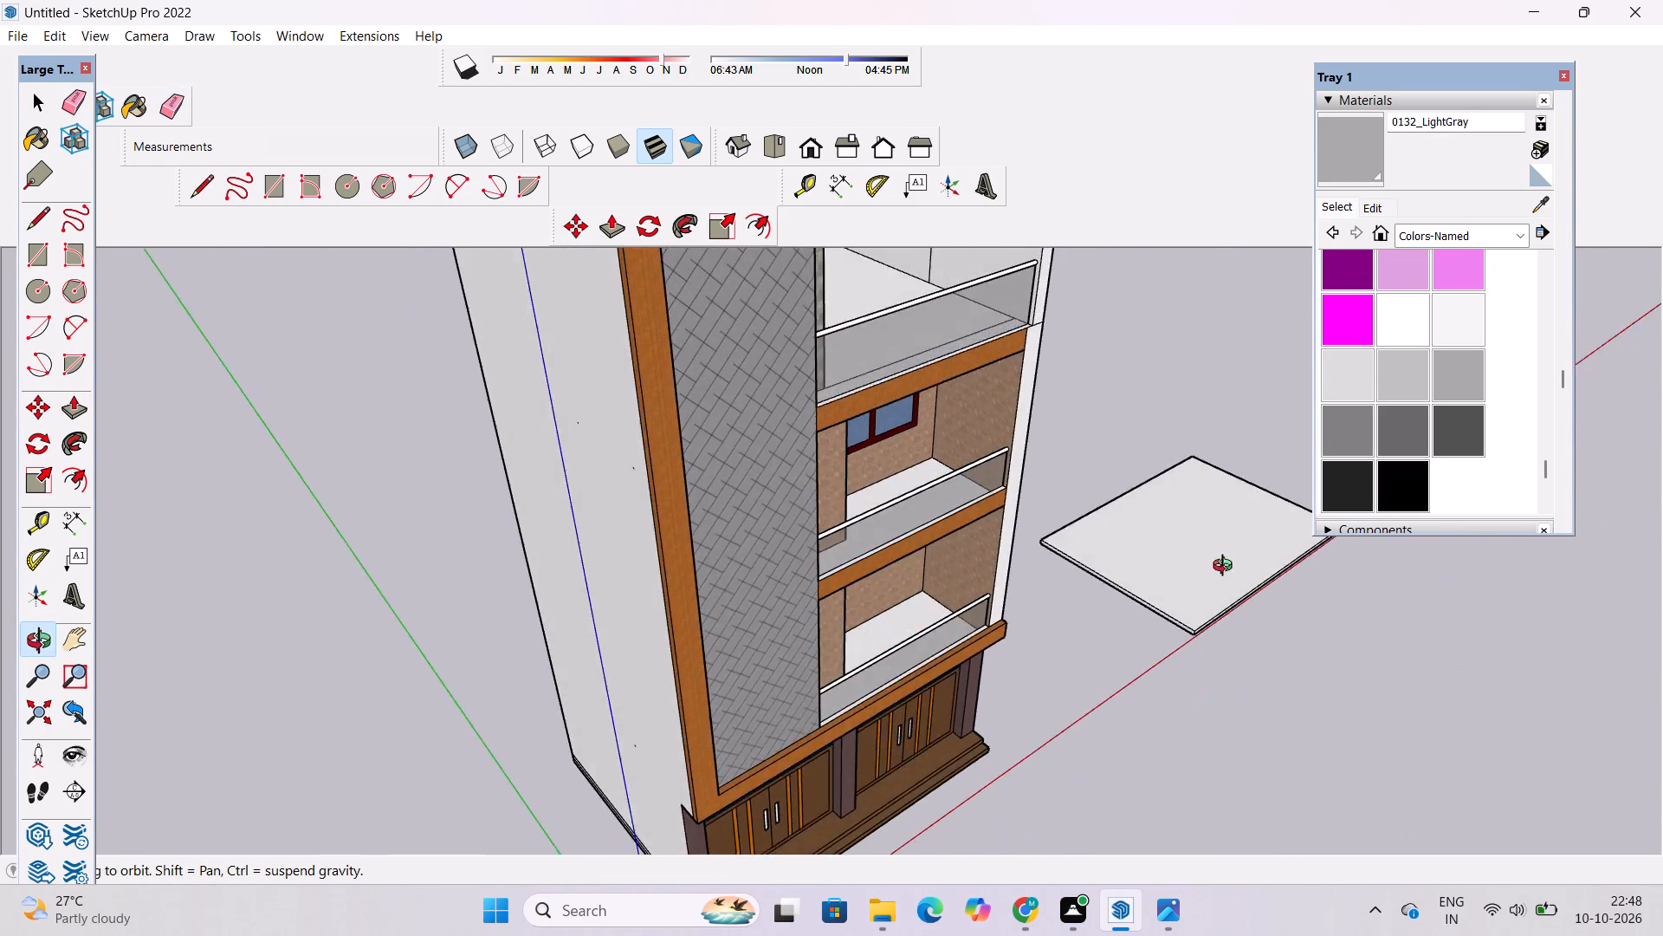
drag(1226, 568, 955, 576)
click(1402, 236)
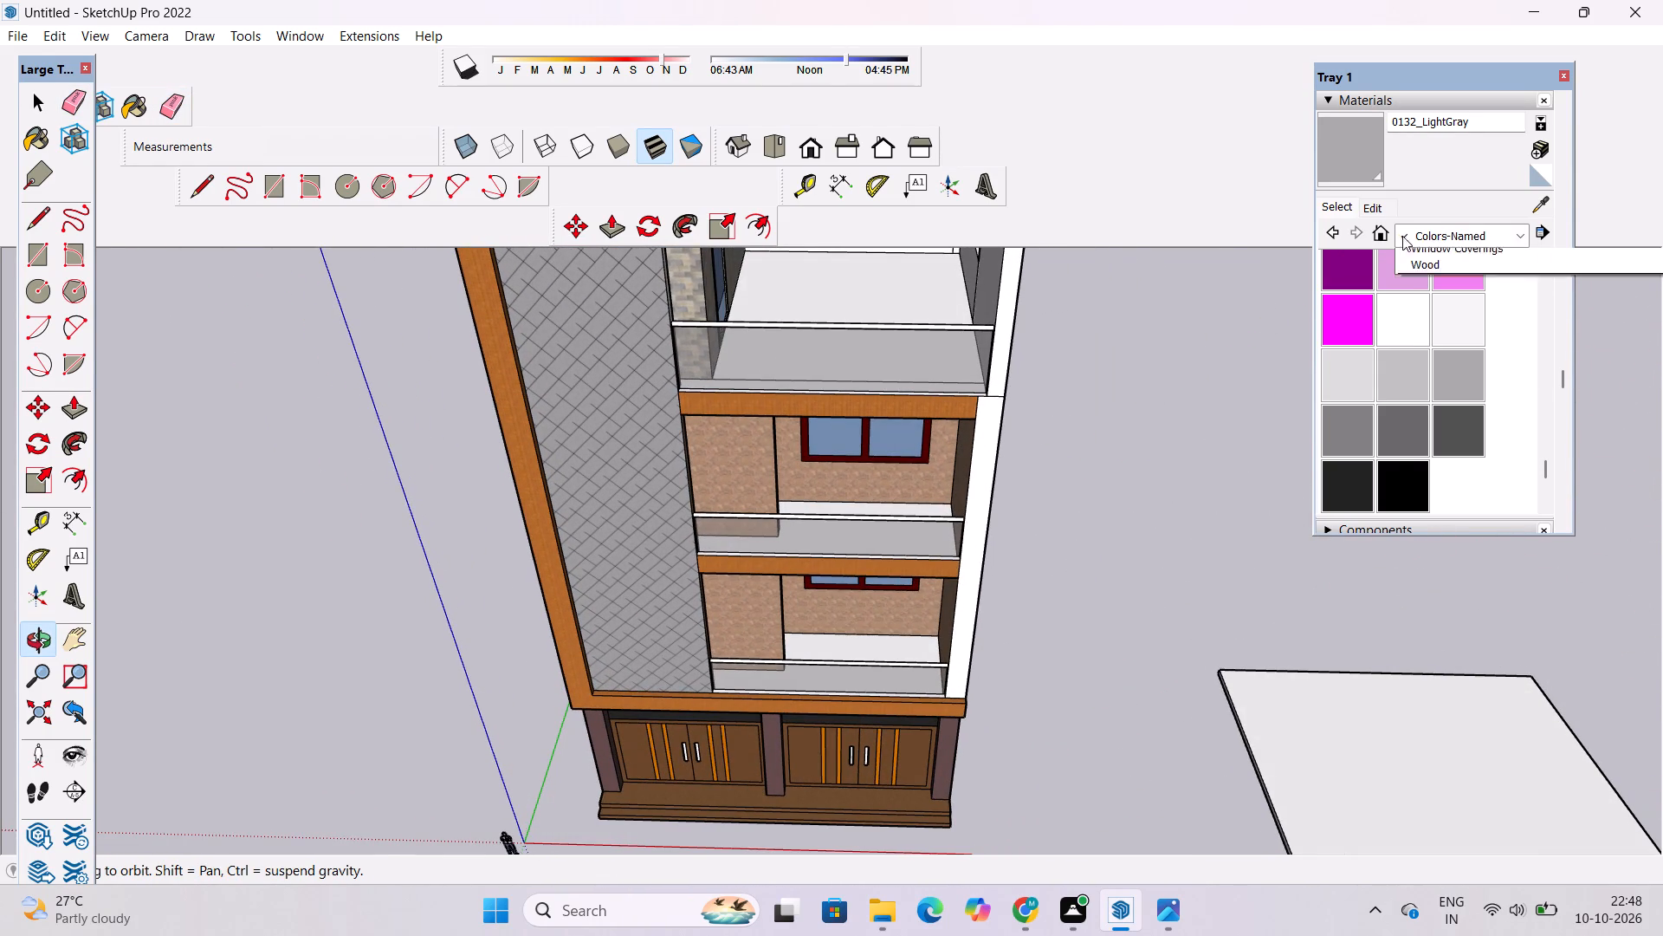
click(1457, 356)
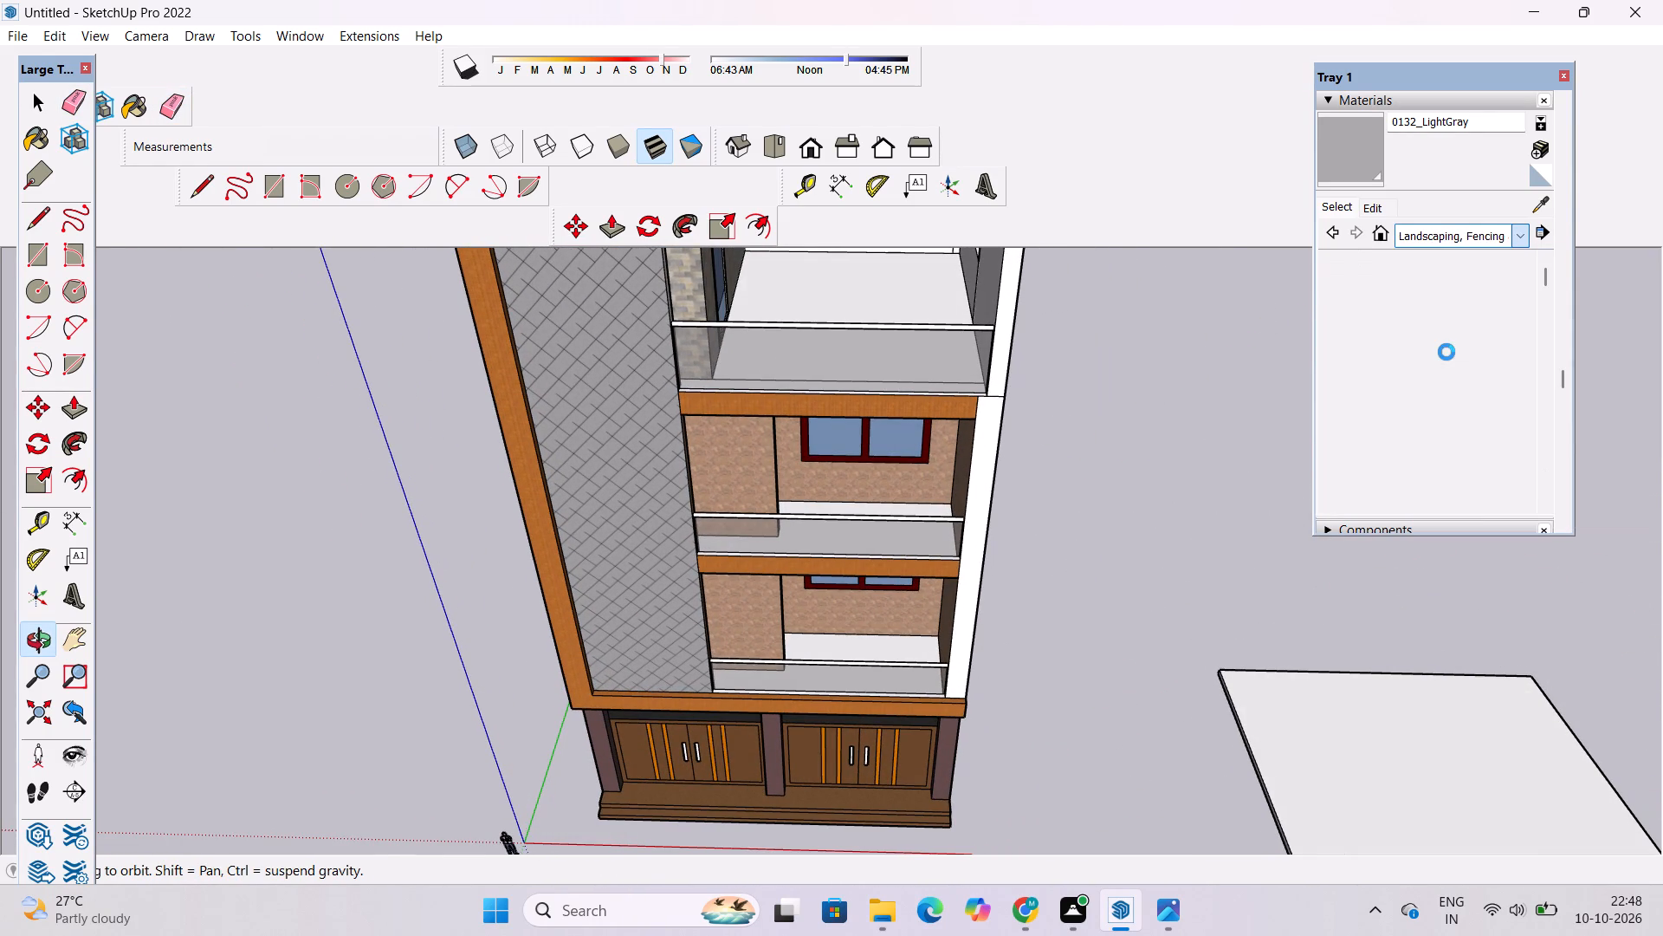
scroll(1439, 350, down, 4)
scroll(1397, 439, down, 1)
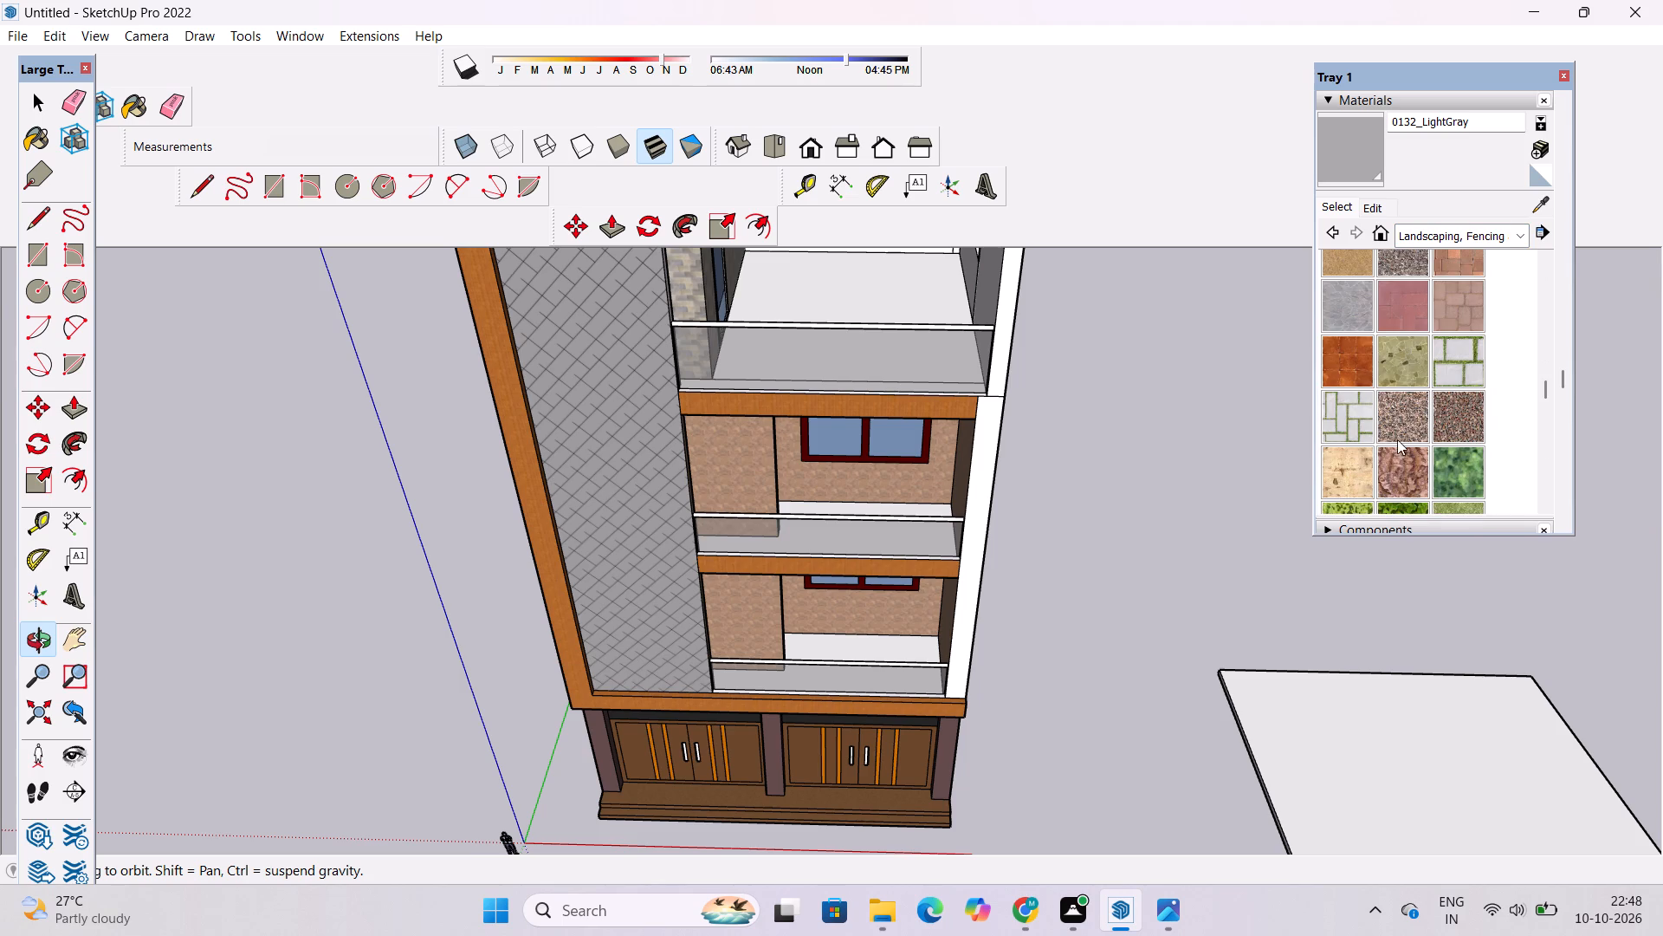
scroll(1397, 439, down, 2)
scroll(1397, 439, up, 8)
scroll(1431, 403, down, 2)
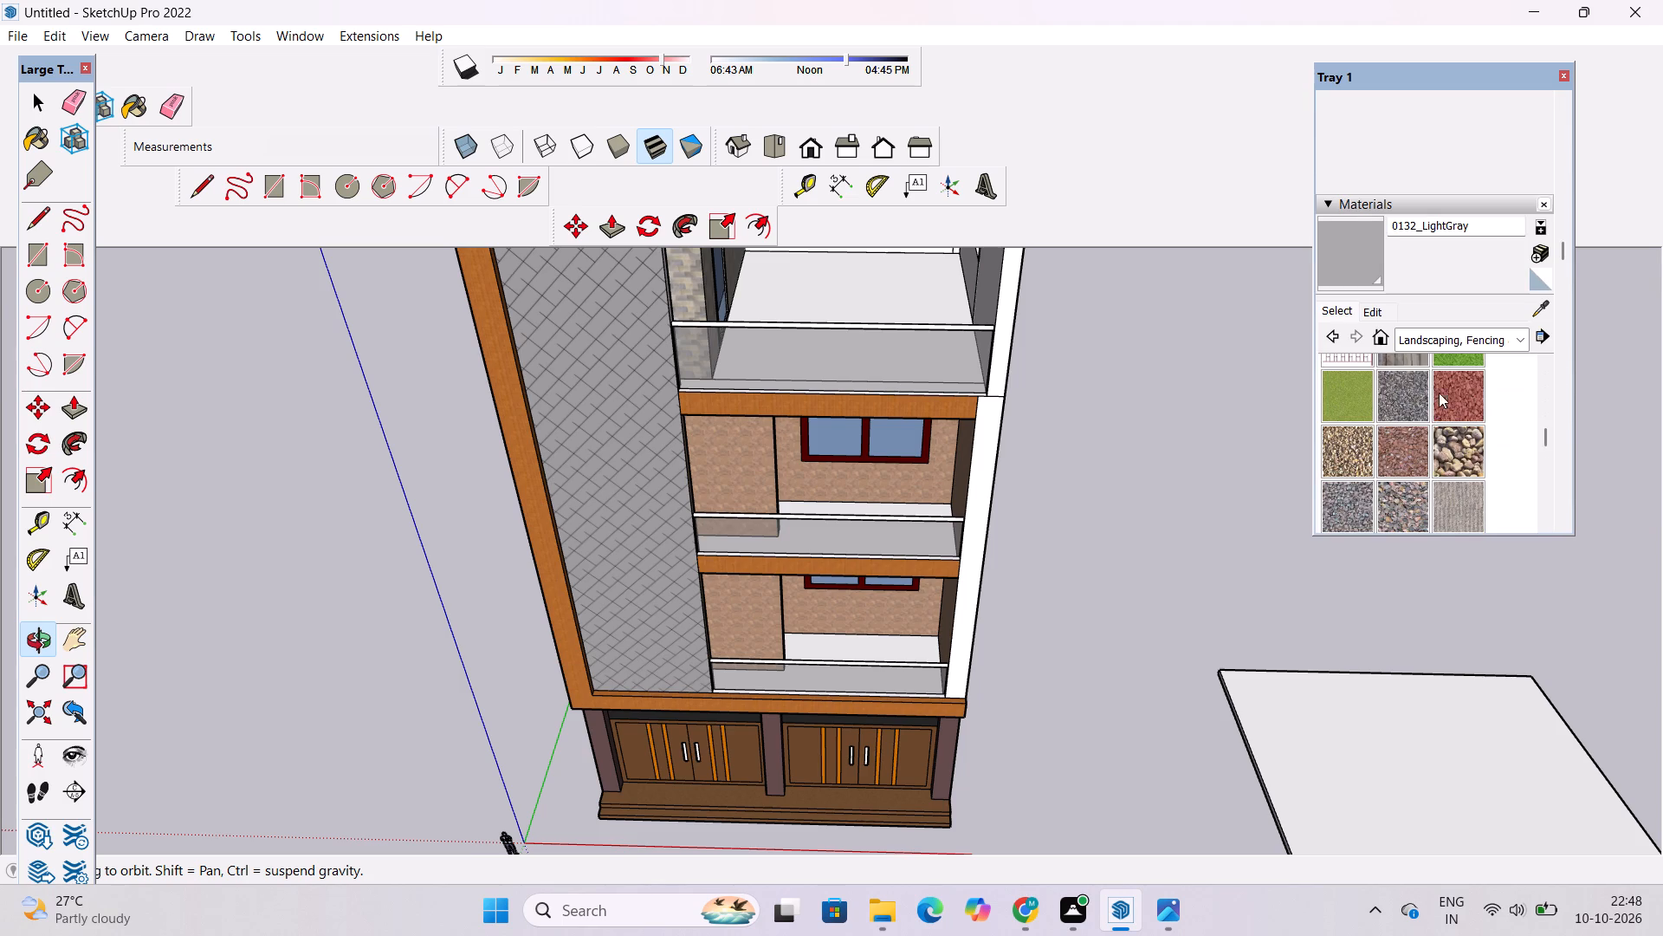
click(1453, 356)
scroll(896, 523, up, 7)
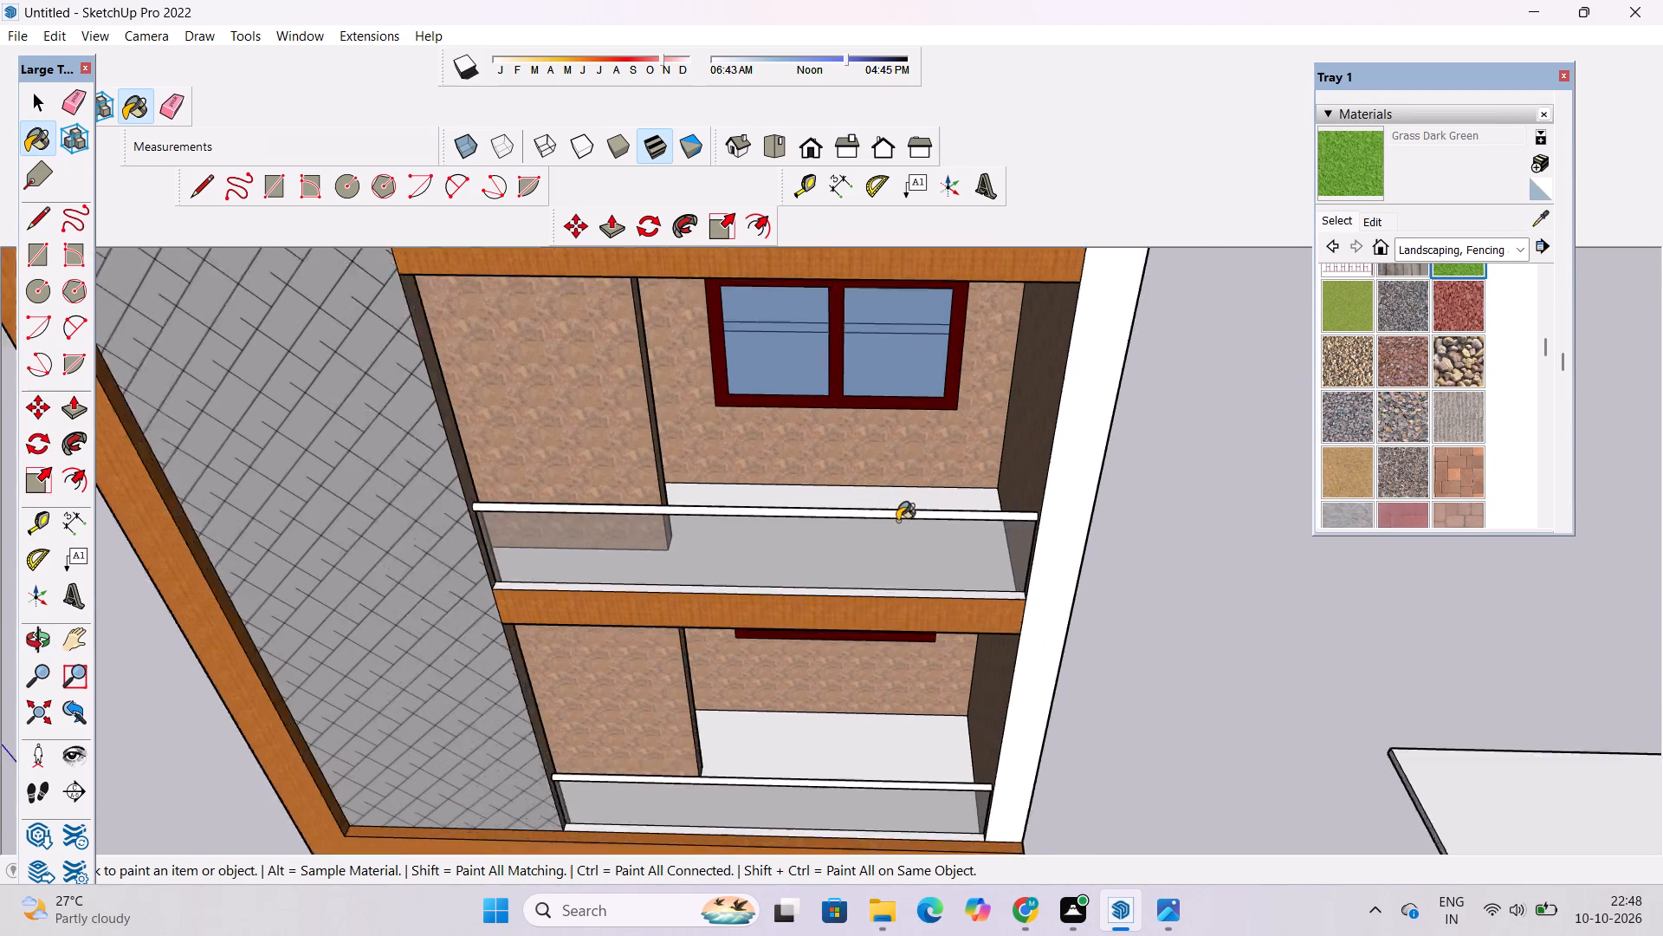
scroll(897, 521, up, 2)
click(907, 492)
Paint the floor of the lower windowed balcony, just above the ground storey, with Grass Dark Green.
scroll(913, 488, down, 9)
key(o)
drag(905, 569, 908, 472)
scroll(904, 464, up, 3)
shift+drag(922, 545, 890, 513)
click(1359, 150)
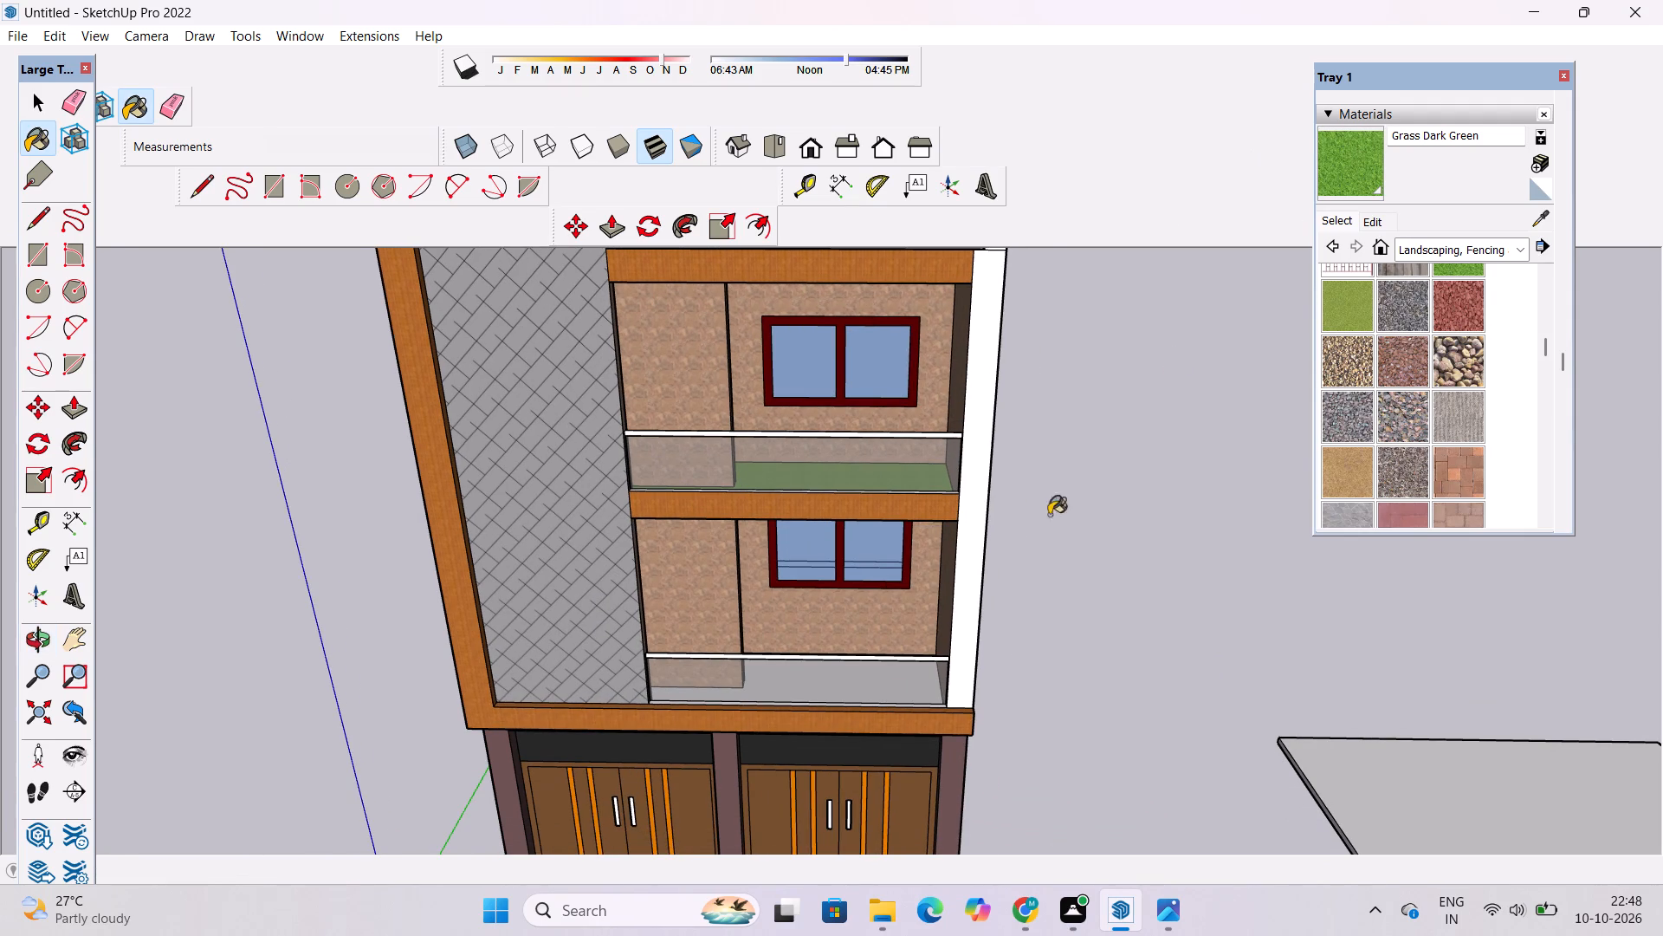
scroll(920, 625, up, 15)
click(891, 736)
scroll(842, 656, down, 14)
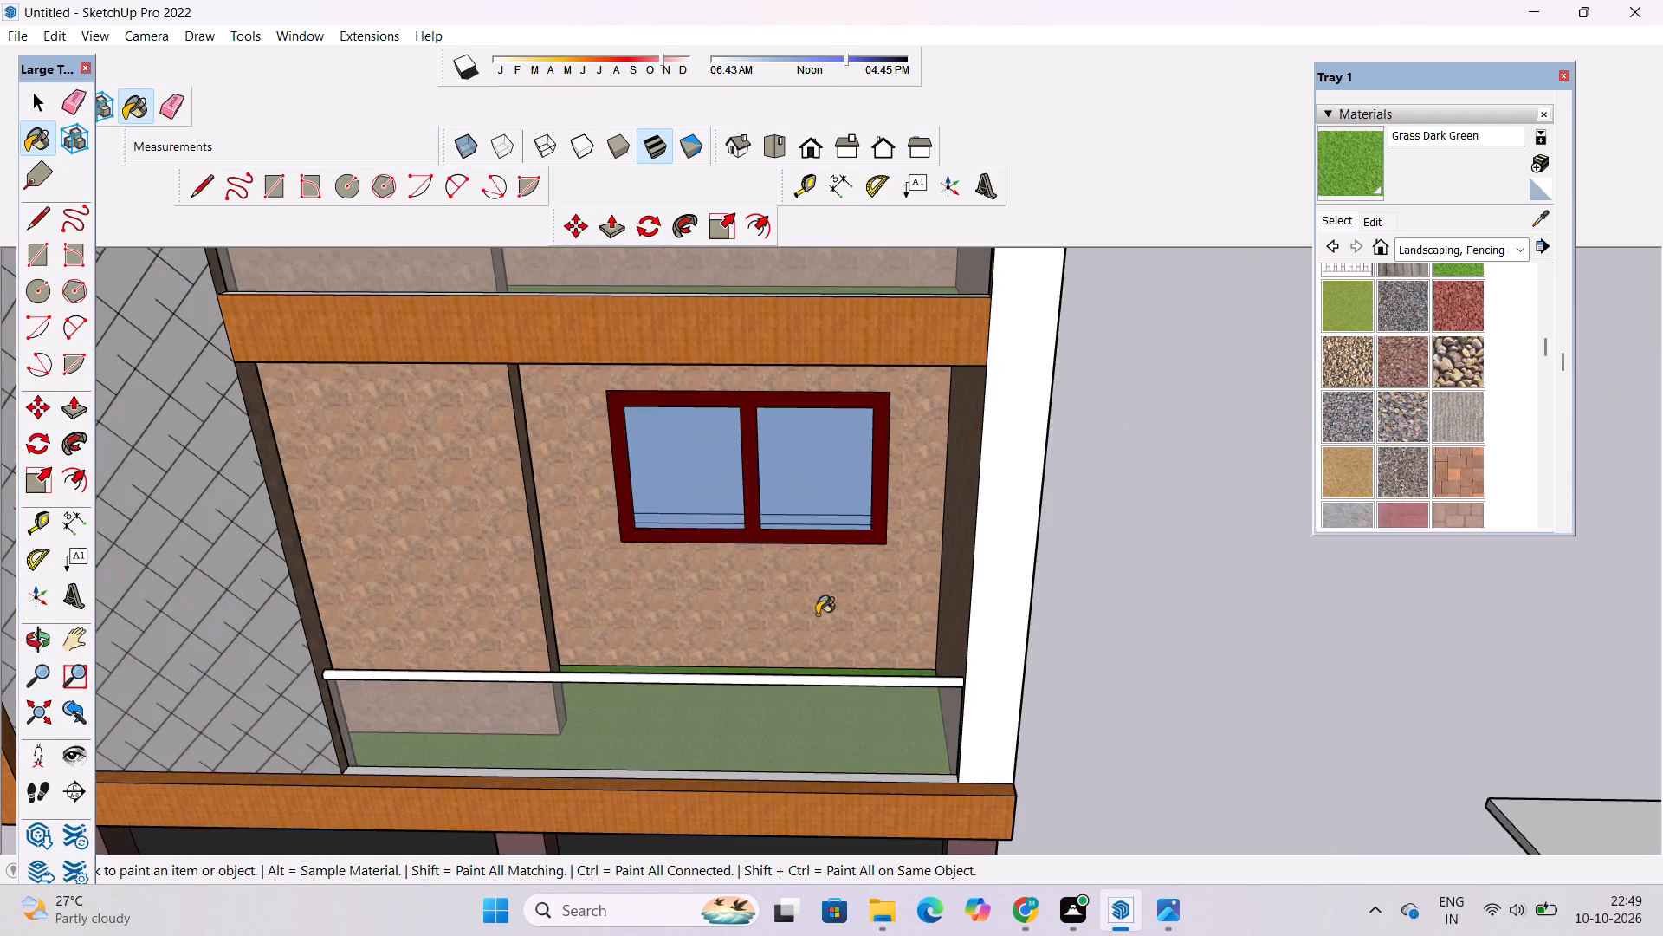
Delete the separate flat slab lying on the ground beside the building.
key(o)
scroll(819, 560, down, 14)
drag(823, 635, 839, 526)
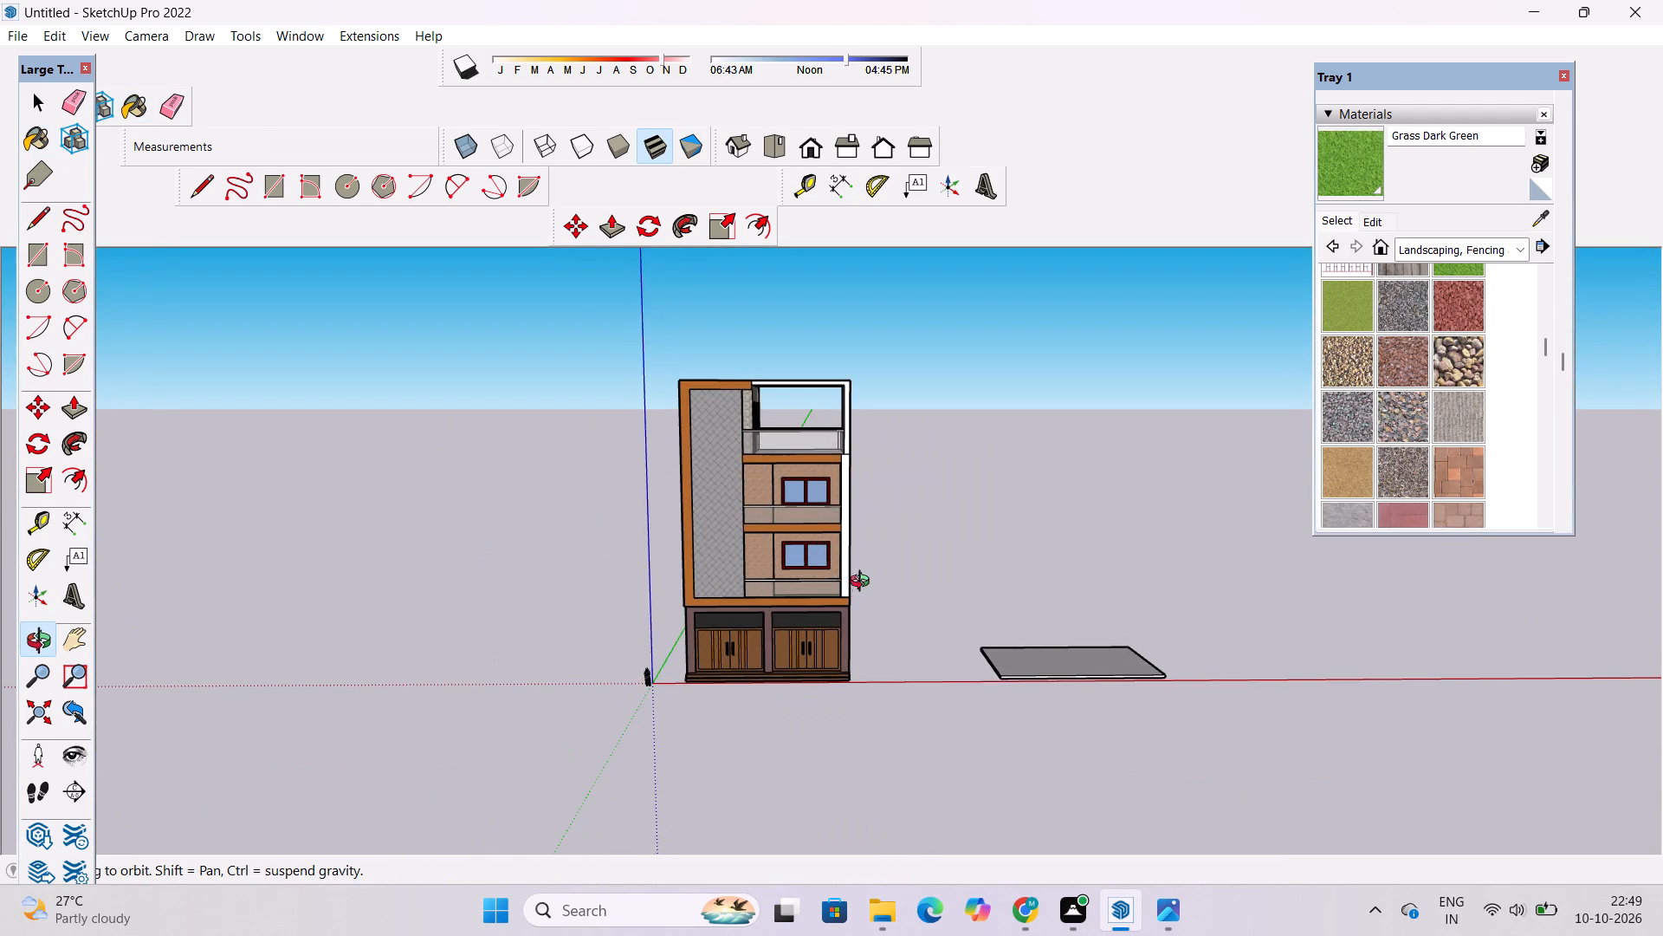
shift+drag(864, 582, 785, 582)
key(space)
click(1025, 652)
key(Delete)
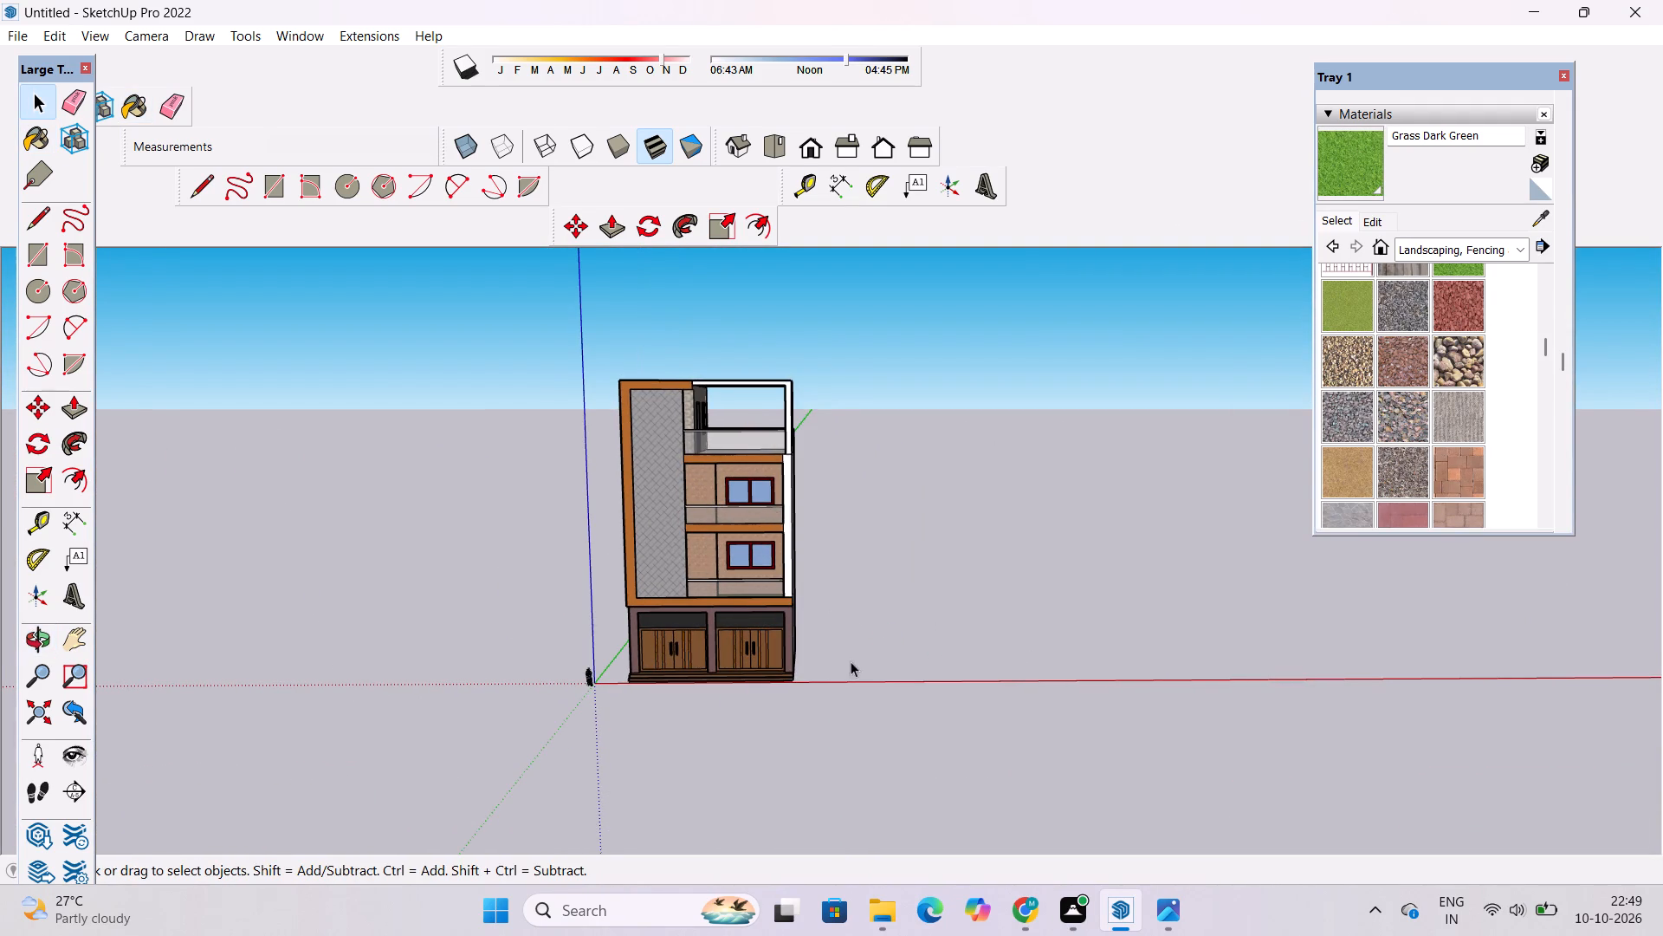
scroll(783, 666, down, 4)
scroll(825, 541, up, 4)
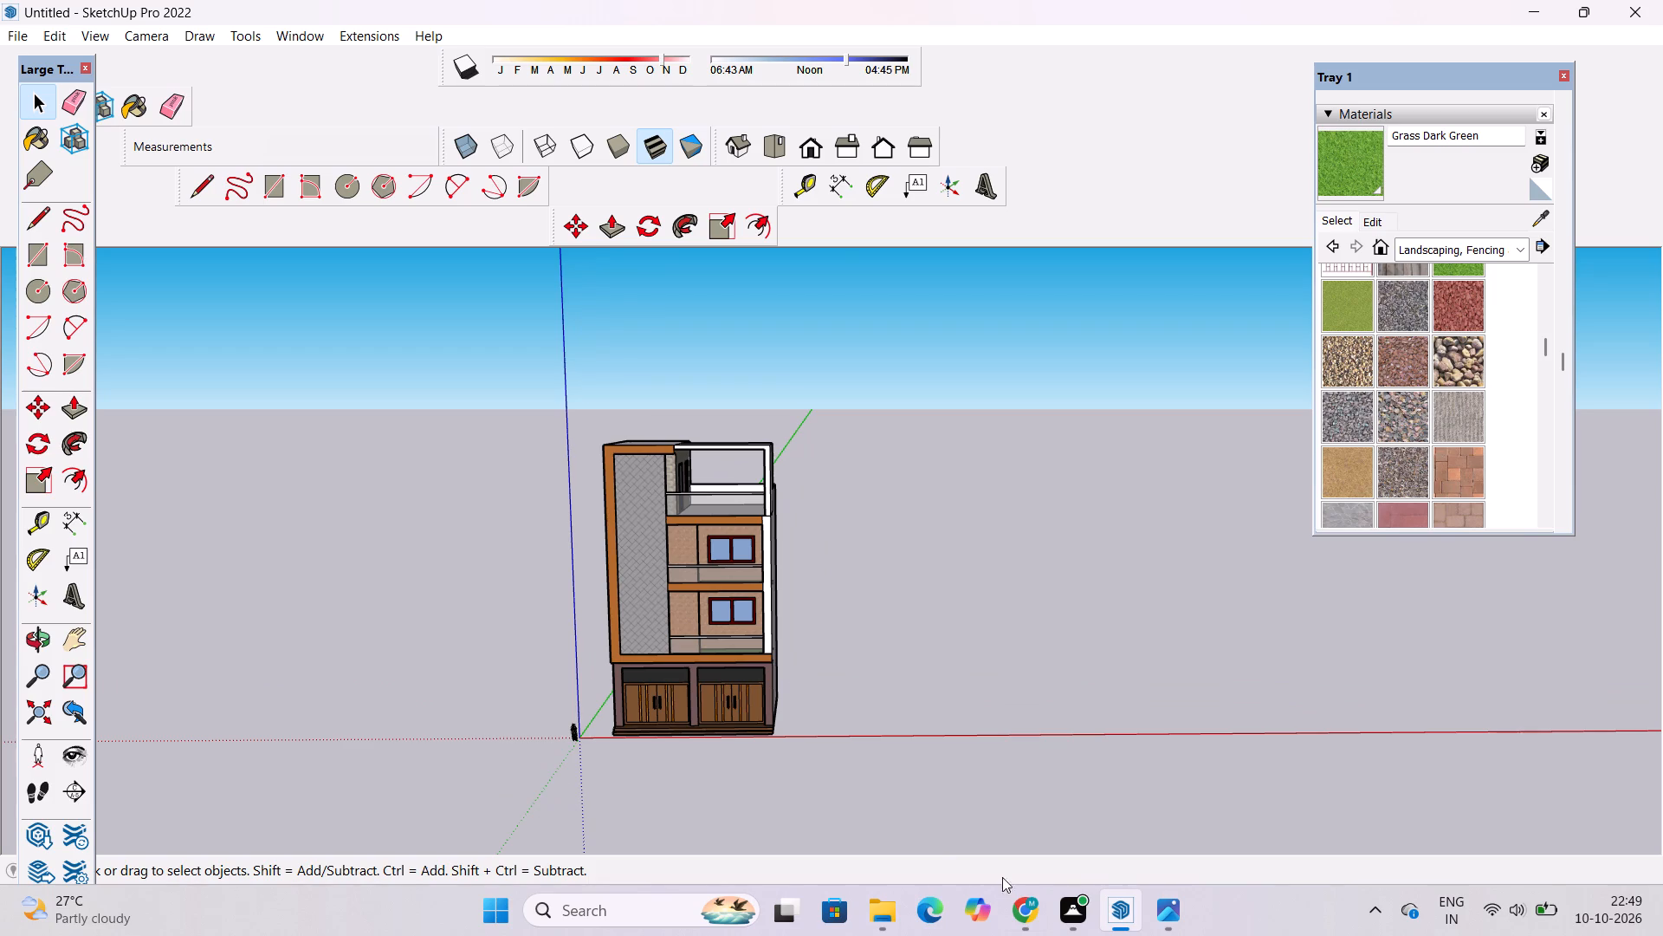
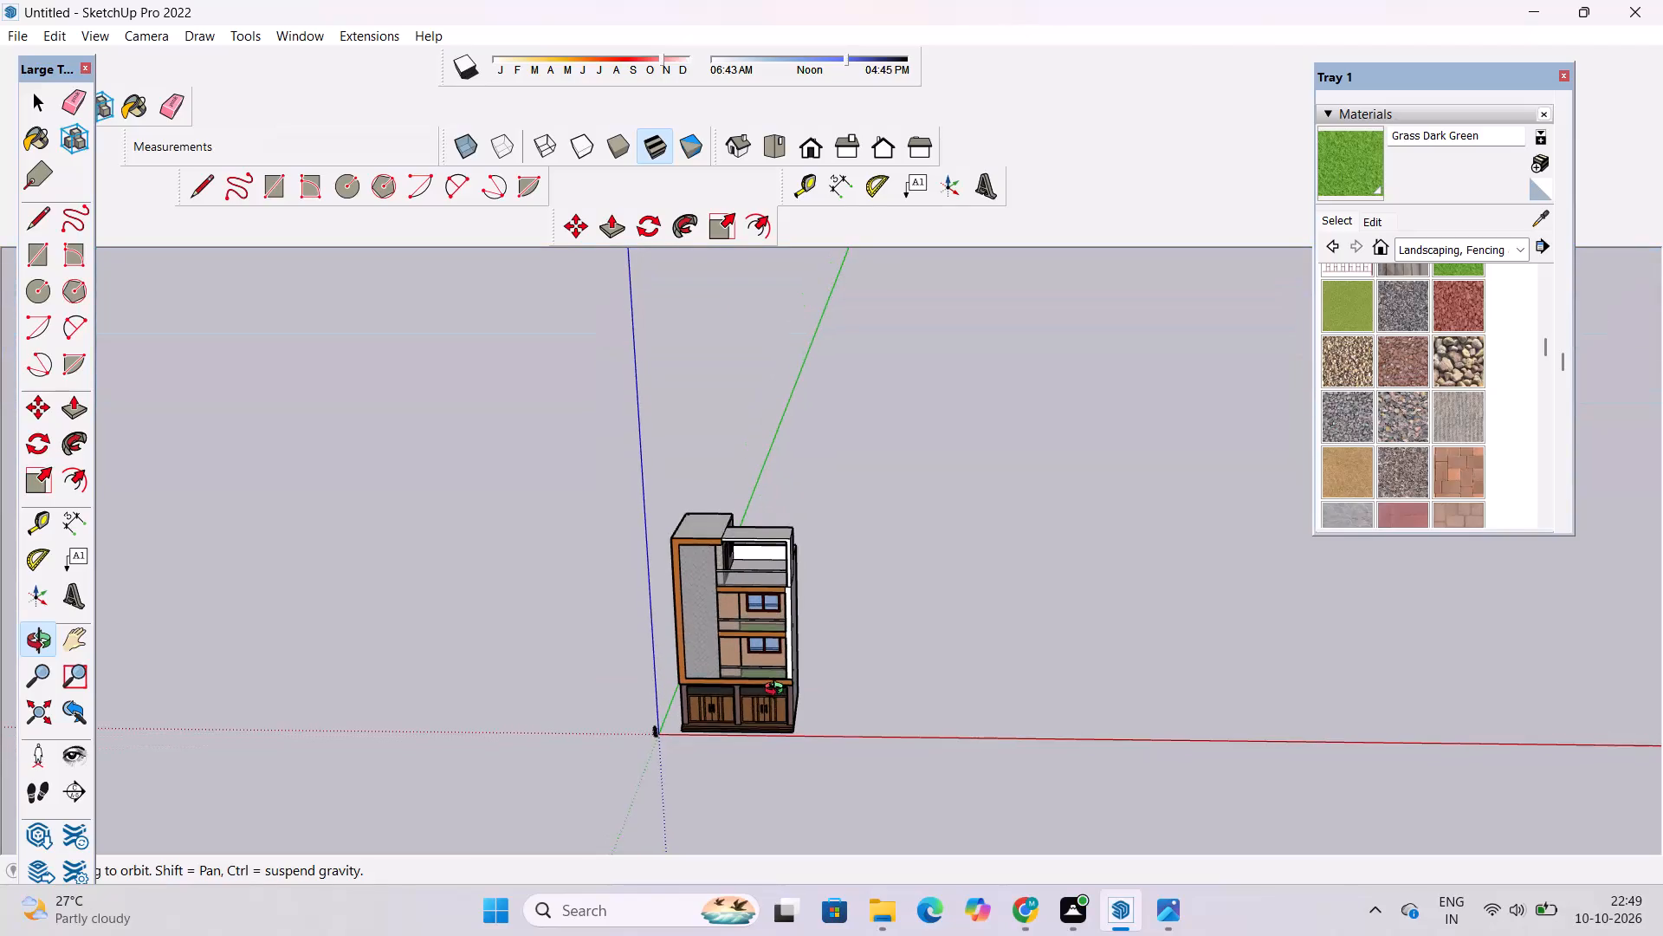
Inspect the building's front, balconies, side and rear walls for unfinished surfaces and leftover lines.
scroll(778, 691, up, 7)
shift+drag(778, 683, 801, 747)
scroll(796, 744, up, 3)
drag(794, 739, 817, 608)
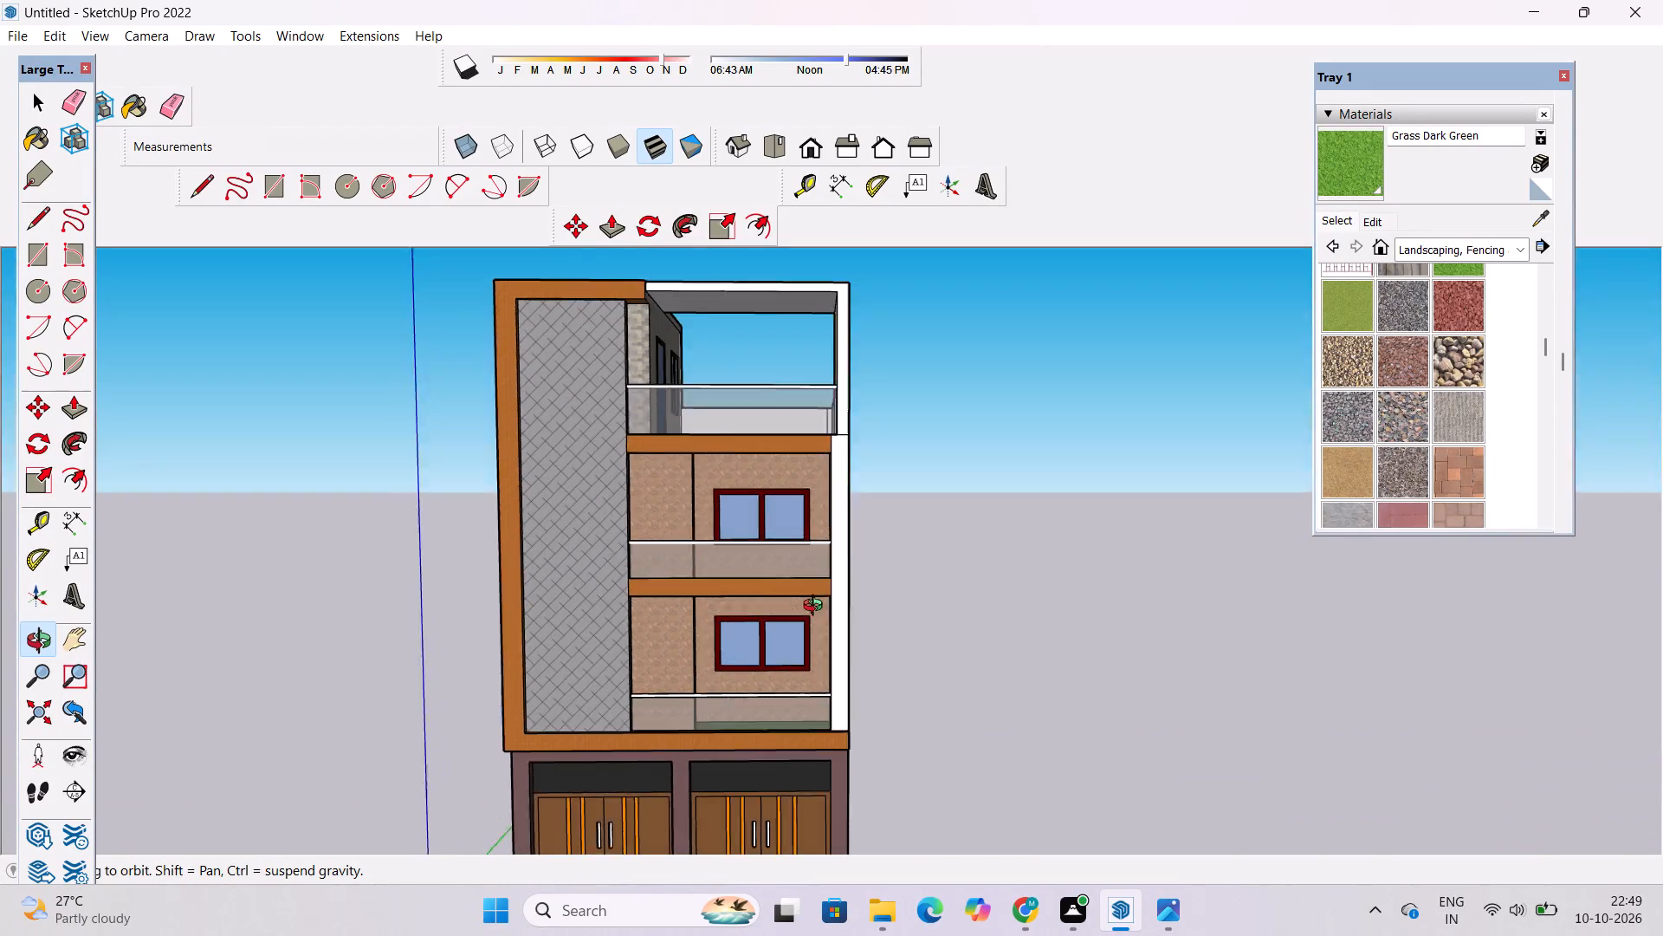
drag(817, 608, 818, 598)
drag(796, 729, 898, 445)
shift+drag(871, 504, 895, 458)
scroll(889, 474, down, 5)
drag(882, 521, 923, 778)
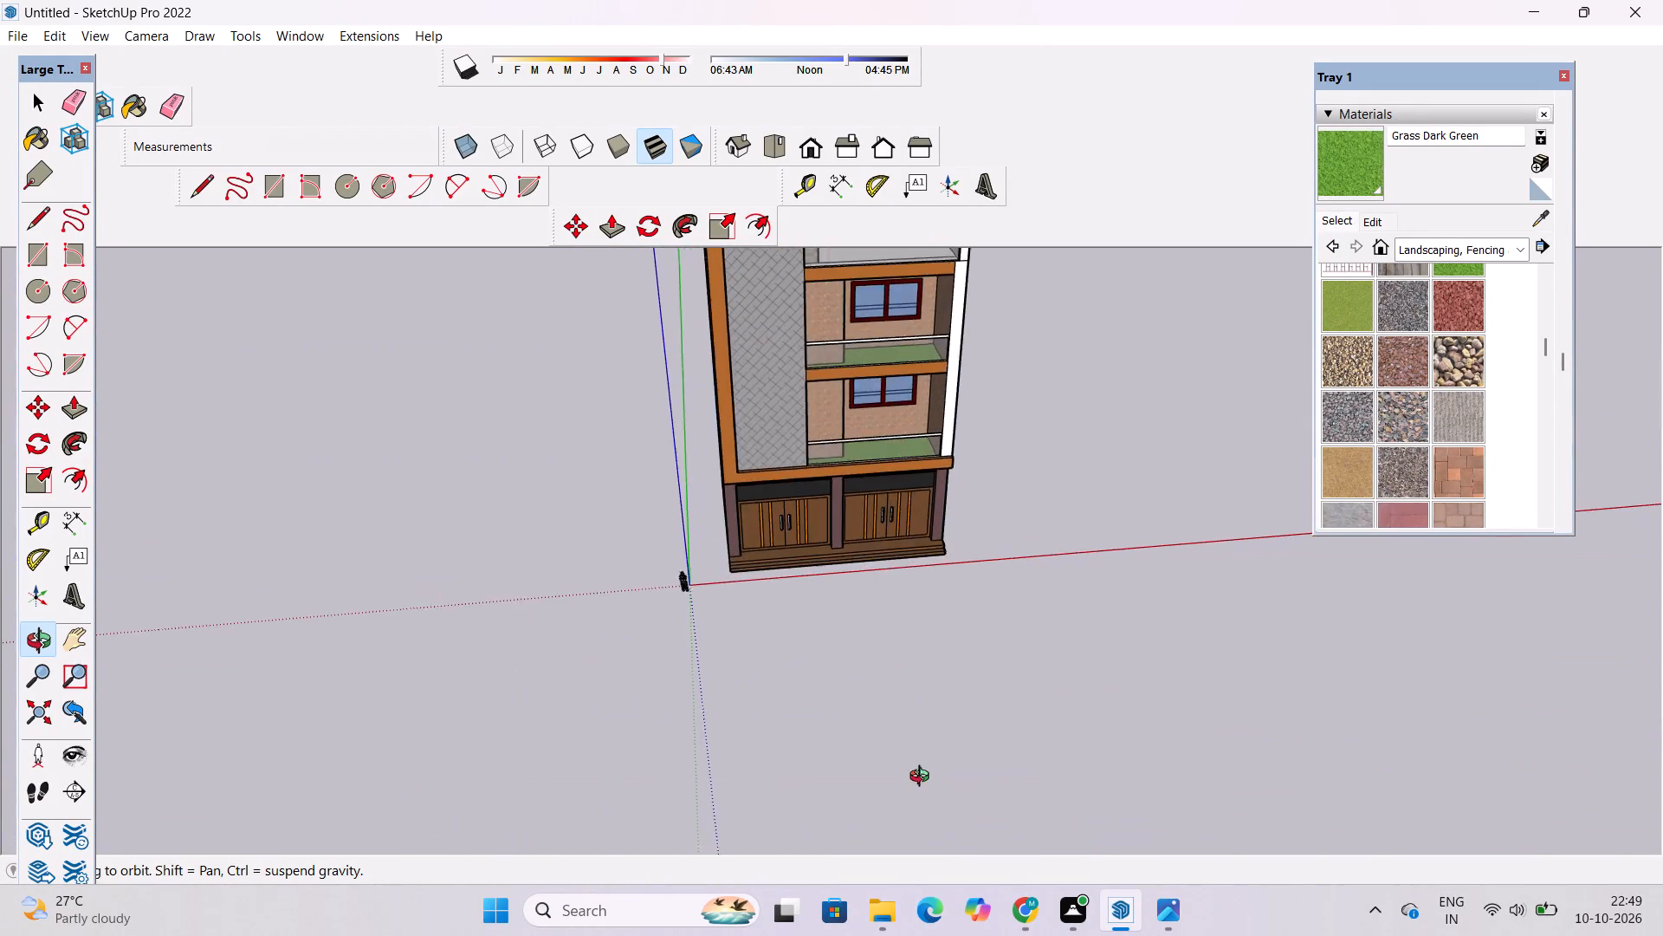
drag(923, 778, 917, 749)
scroll(861, 506, up, 5)
shift+drag(860, 505, 879, 663)
drag(524, 618, 848, 590)
drag(848, 590, 751, 649)
scroll(737, 585, down, 6)
drag(1006, 606, 993, 606)
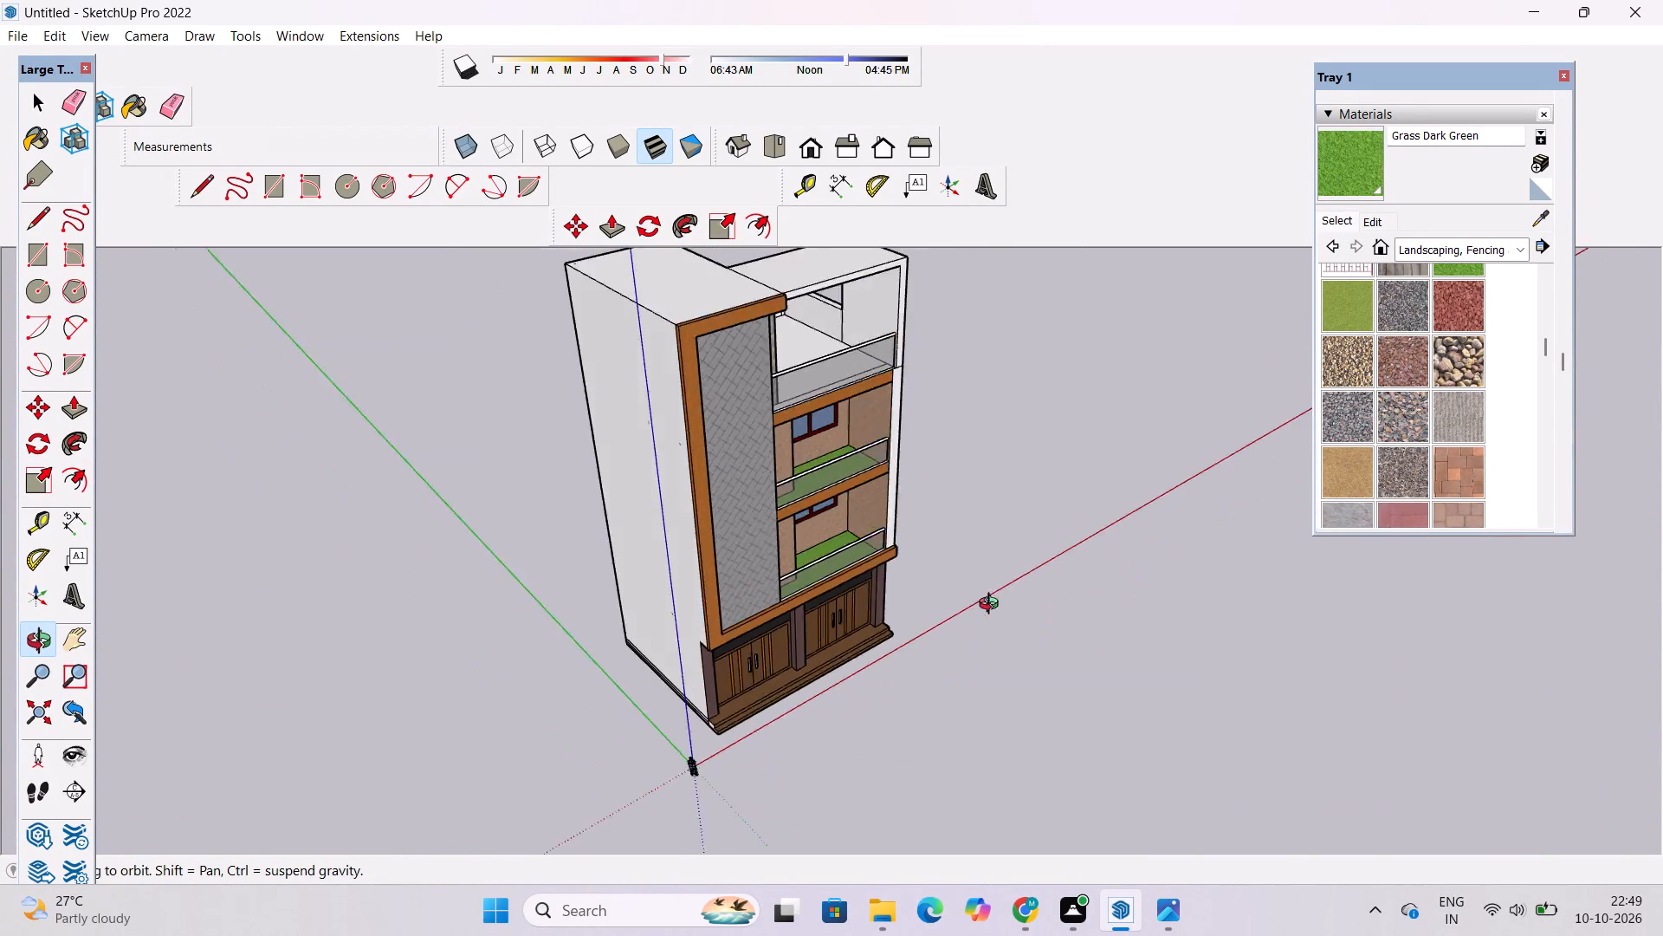
drag(993, 606, 418, 526)
drag(870, 526, 734, 530)
shift+drag(986, 526, 747, 543)
drag(856, 556, 440, 564)
click(440, 564)
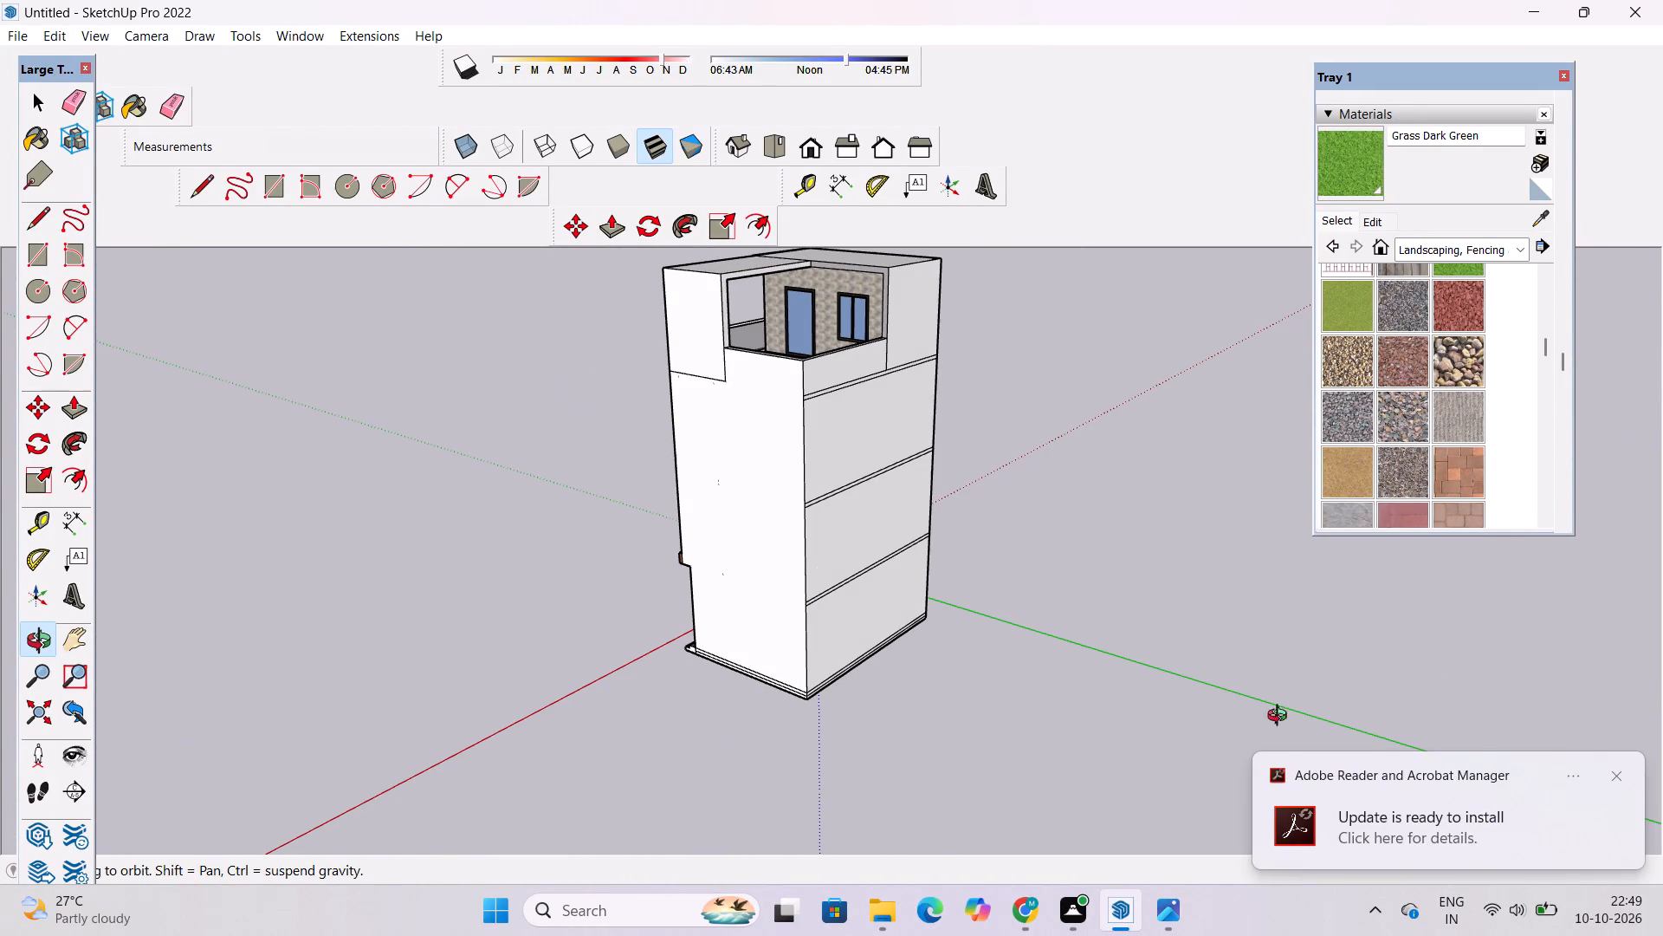
click(1596, 783)
Erase the paired horizontal floor lines crossing the building's rear wall at each storey level.
scroll(816, 507, up, 3)
shift+drag(825, 486, 810, 550)
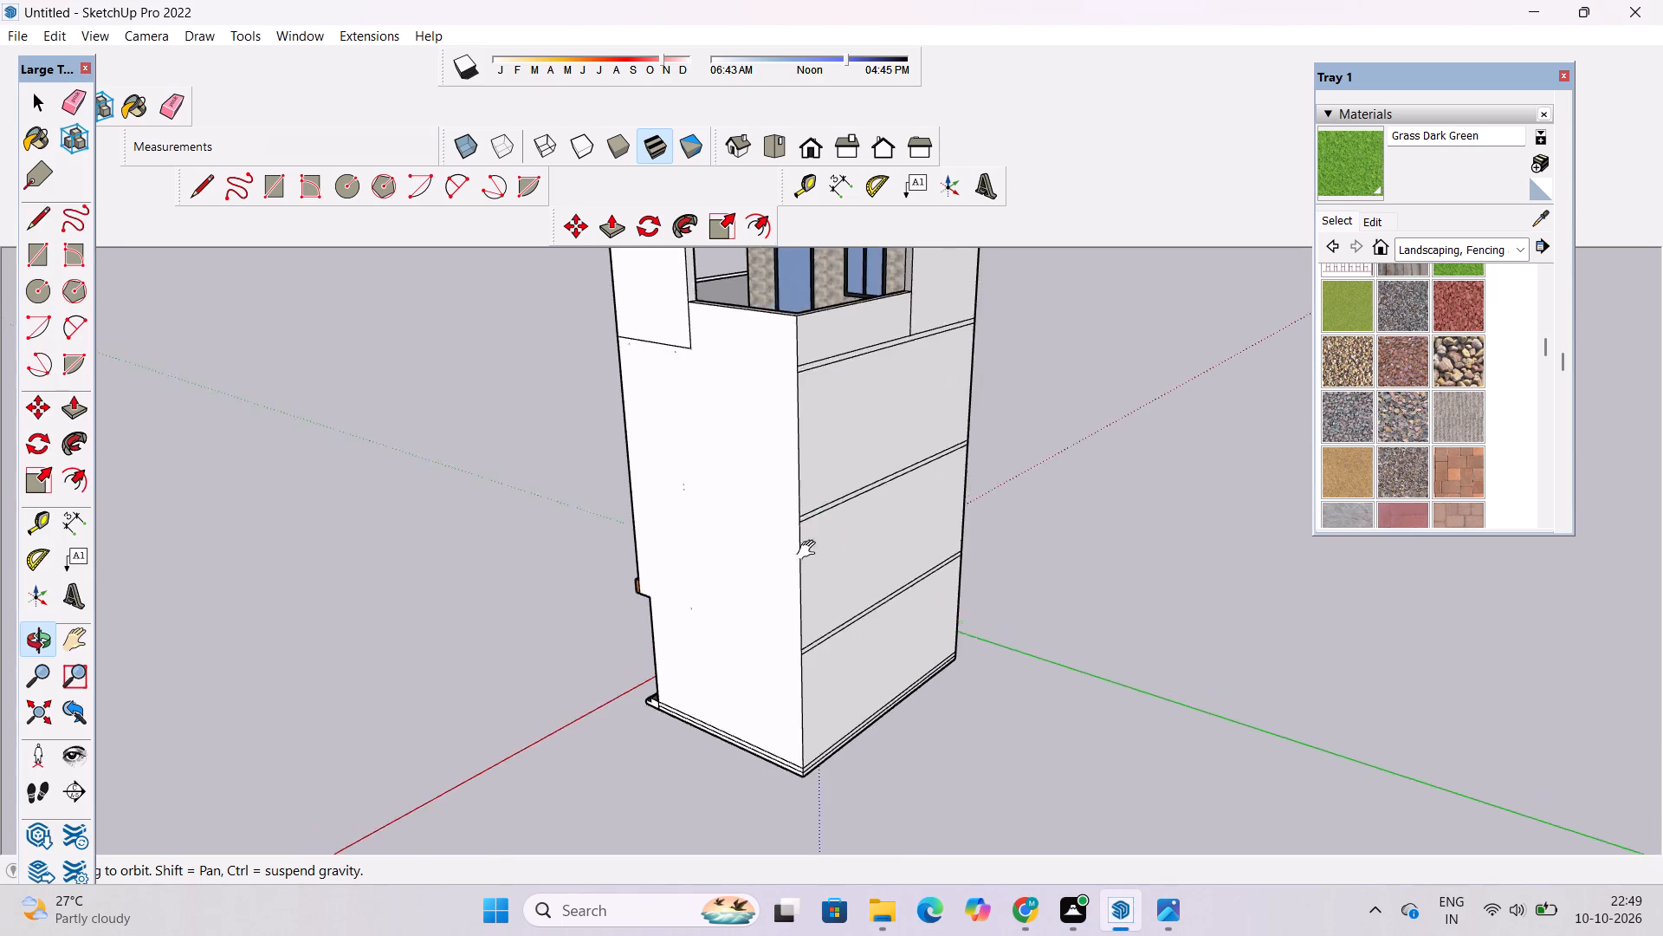
shift+drag(810, 550, 790, 614)
drag(1004, 508, 839, 521)
shift+drag(822, 518, 821, 530)
key(e)
click(818, 478)
click(844, 463)
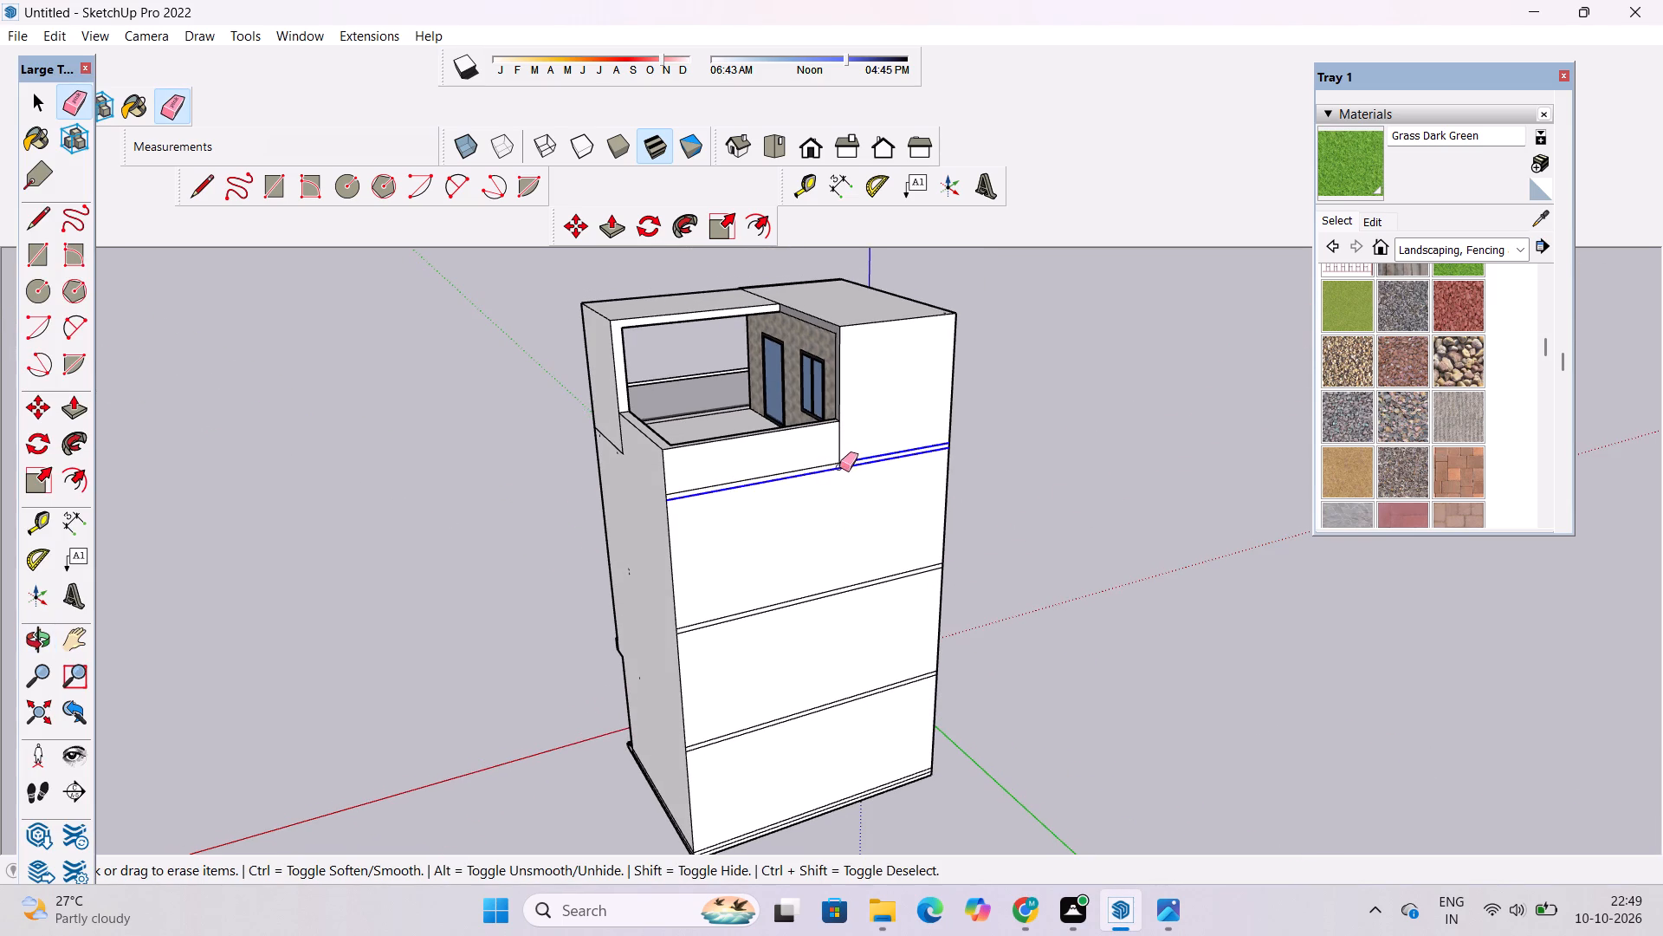
drag(859, 443, 827, 464)
drag(835, 447, 857, 731)
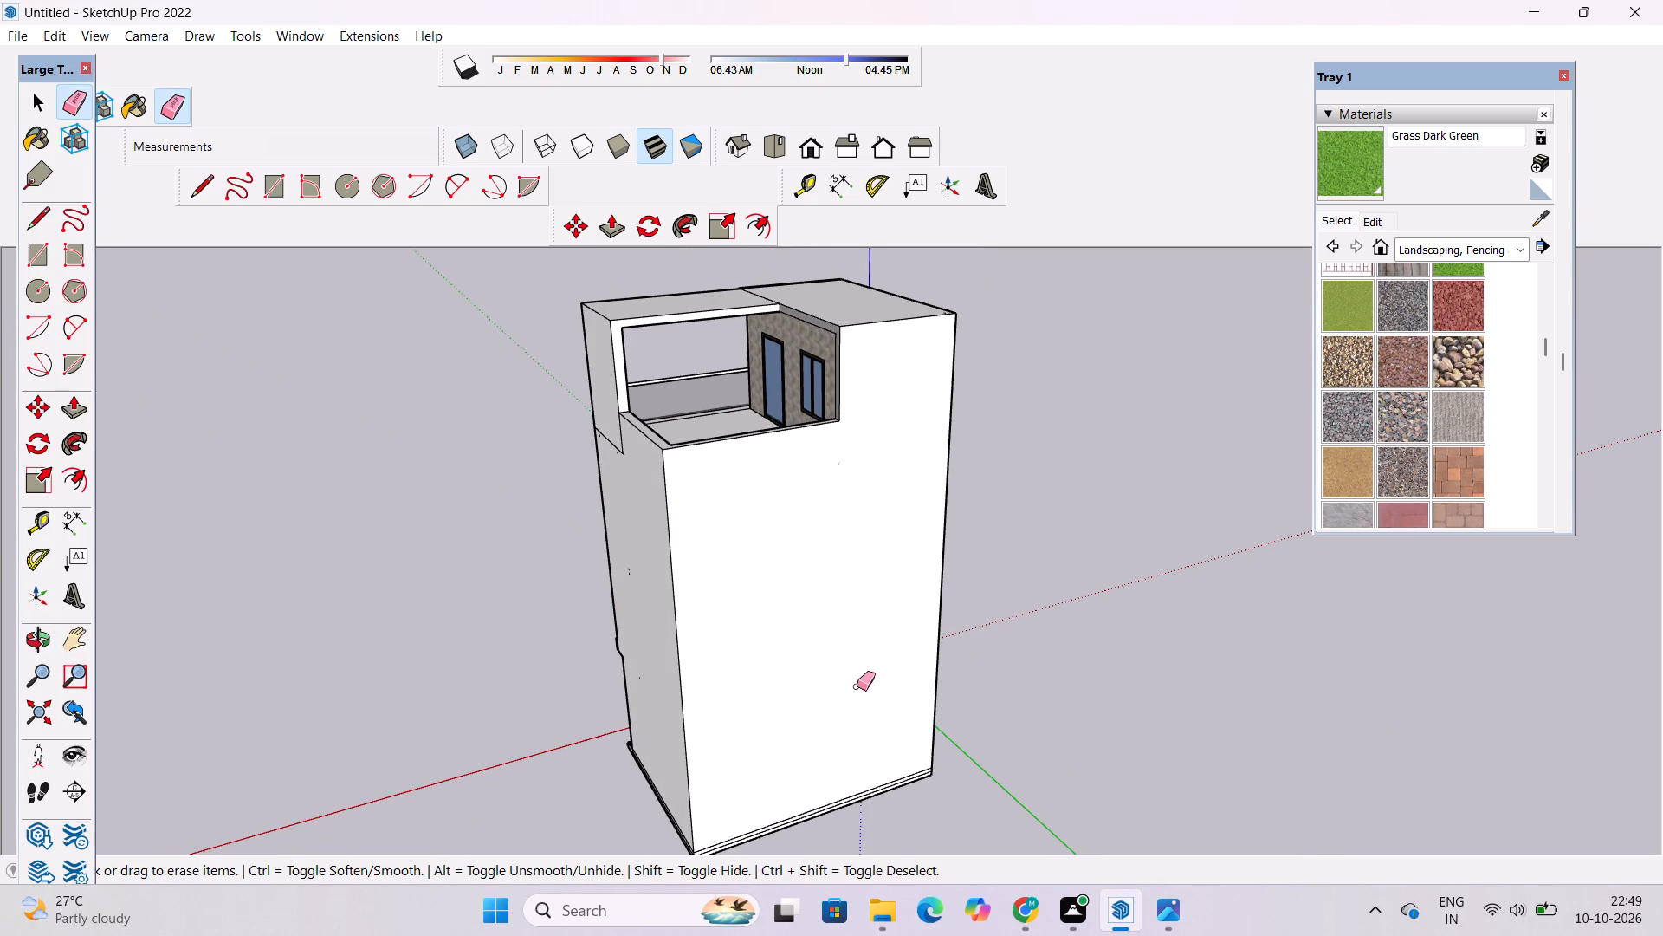
Erase the horizontal base lines running along the bottom of the rear wall.
scroll(858, 685, down, 1)
scroll(831, 788, up, 10)
scroll(792, 616, down, 6)
scroll(819, 725, up, 12)
drag(821, 696, 825, 712)
click(826, 715)
Erase the two horizontal base lines along the bottom of the side wall on the balcony side.
key(o)
scroll(789, 679, down, 12)
drag(312, 754, 677, 730)
scroll(759, 761, up, 10)
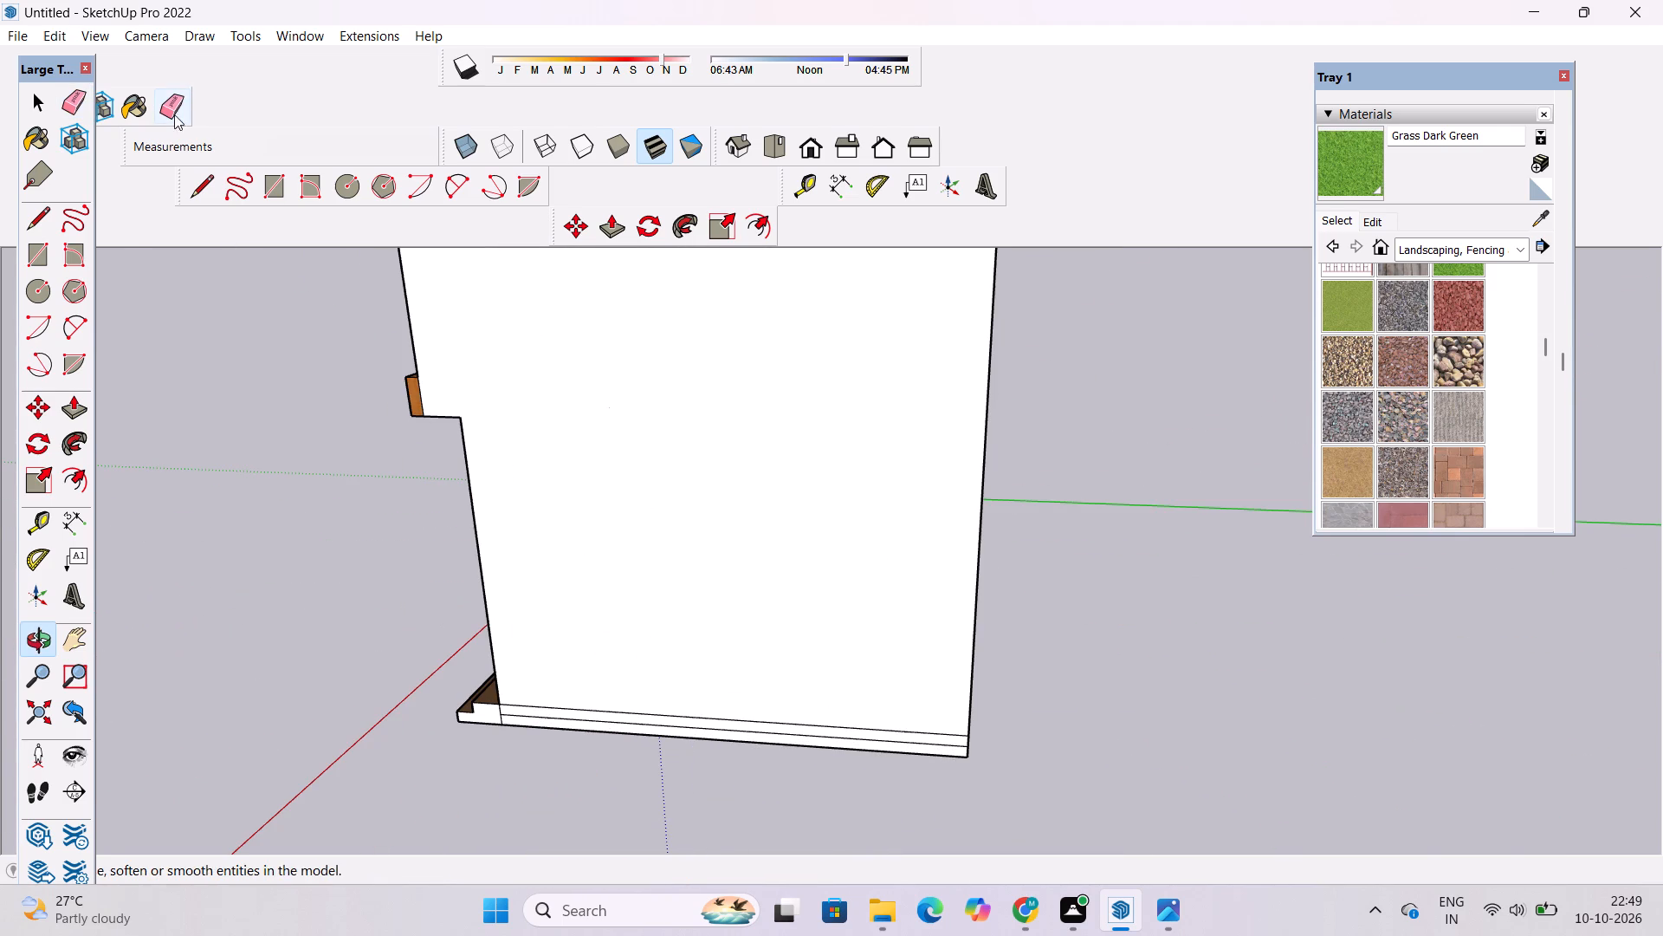
click(172, 107)
scroll(750, 755, up, 5)
drag(786, 656, 808, 725)
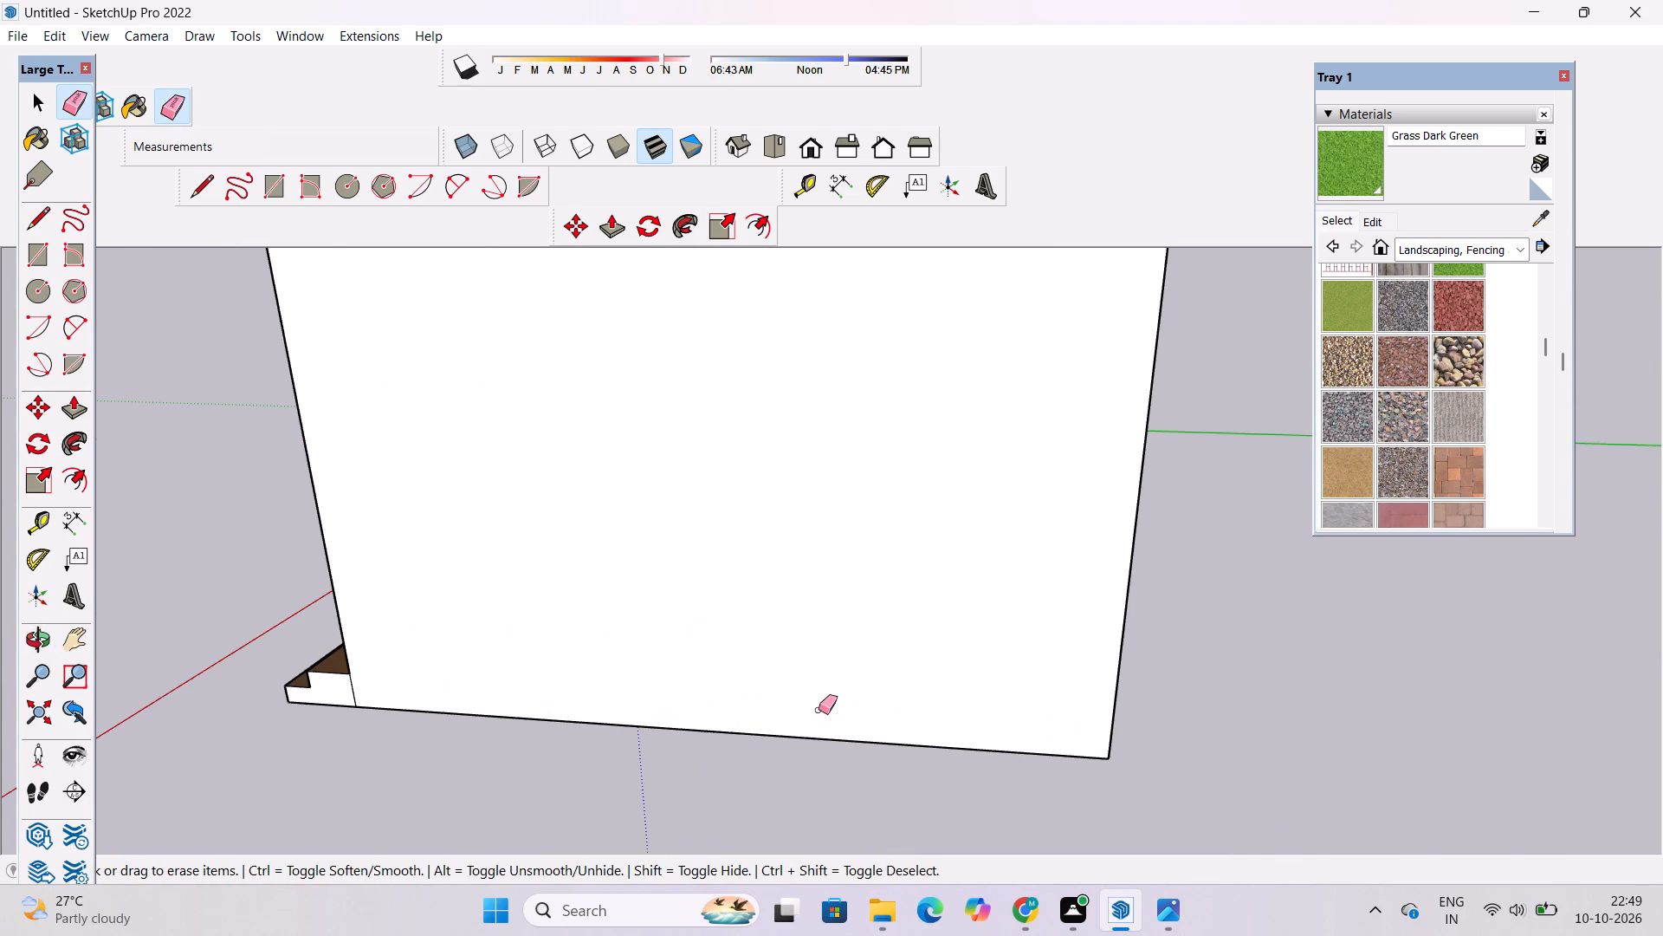
Erase the two horizontal base lines along the bottom of the opposite side wall, beside the standing figure.
key(o)
scroll(501, 679, down, 6)
drag(223, 754, 726, 714)
scroll(736, 697, down, 6)
drag(114, 774, 608, 729)
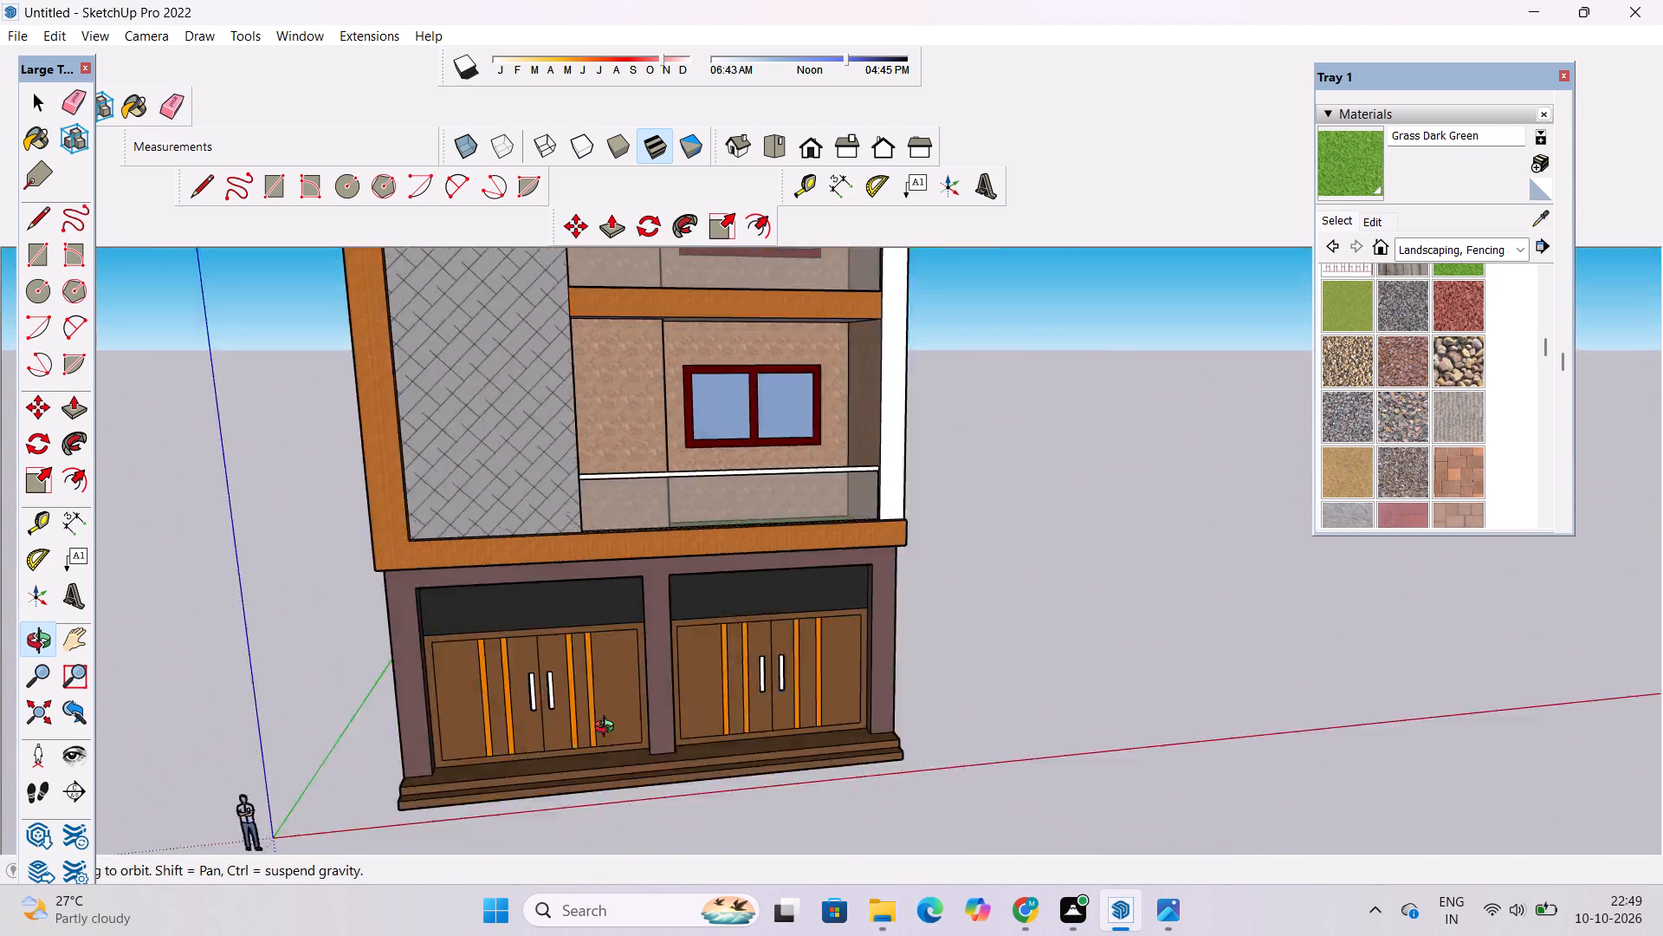
drag(608, 729, 873, 677)
scroll(703, 546, down, 7)
drag(735, 680, 672, 742)
scroll(737, 737, up, 9)
drag(759, 725, 712, 726)
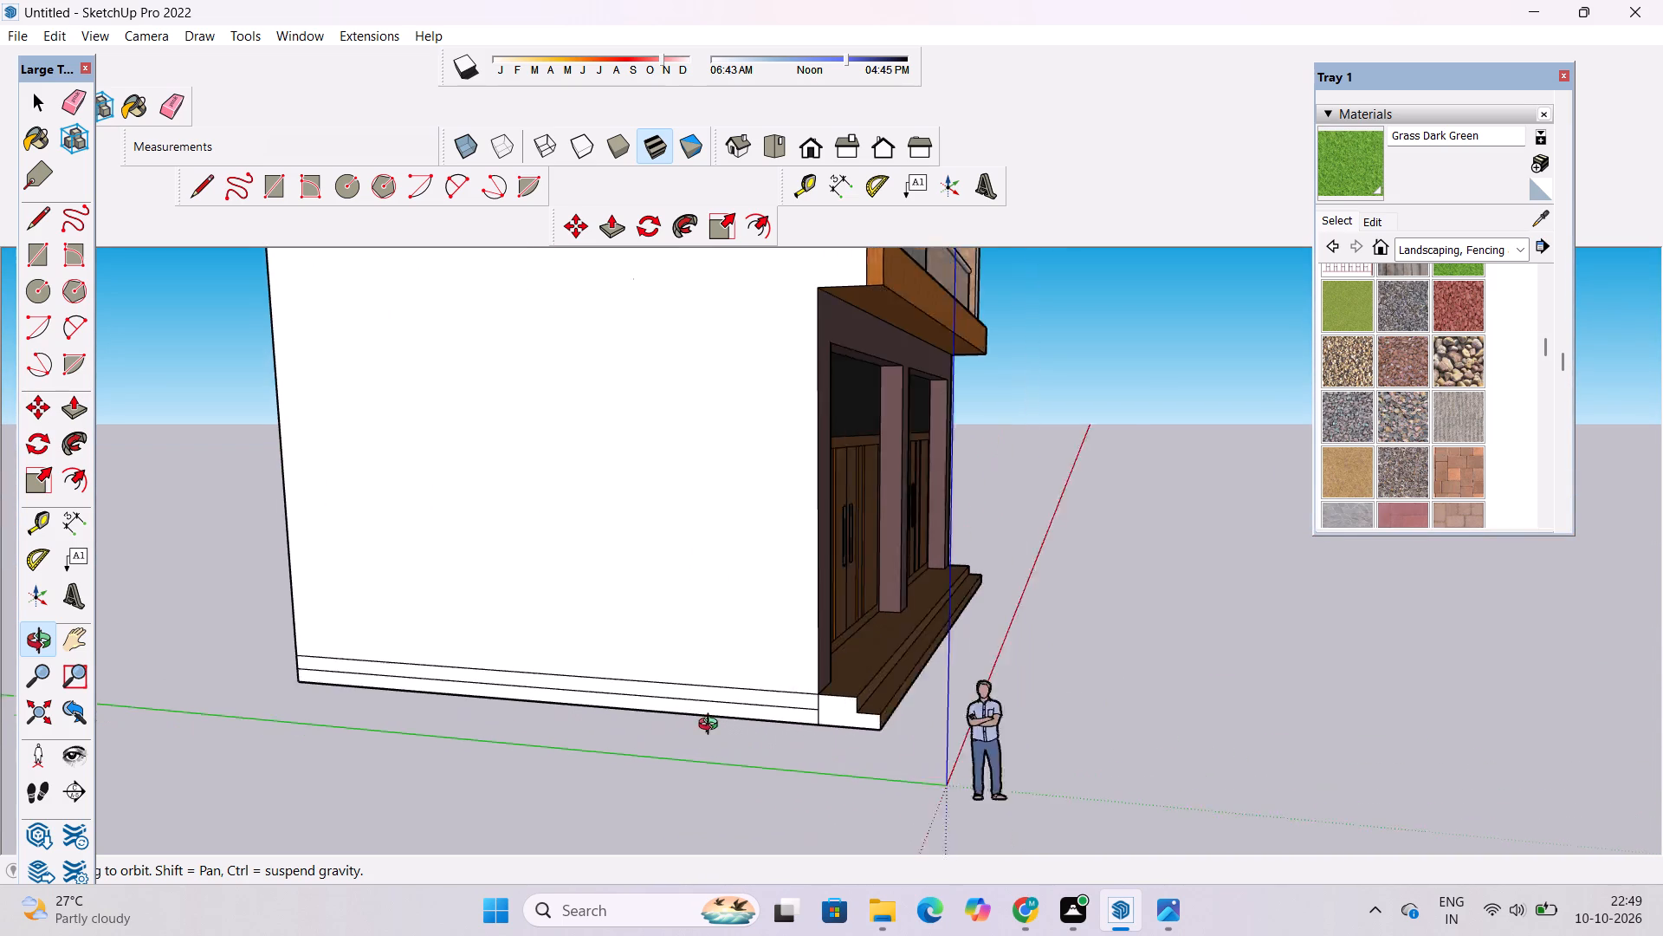
drag(712, 726, 699, 725)
key(e)
scroll(691, 712, up, 4)
drag(741, 649, 754, 716)
Examine the front facade and both side walls for remaining stray lines or unpainted faces.
key(o)
scroll(622, 681, down, 4)
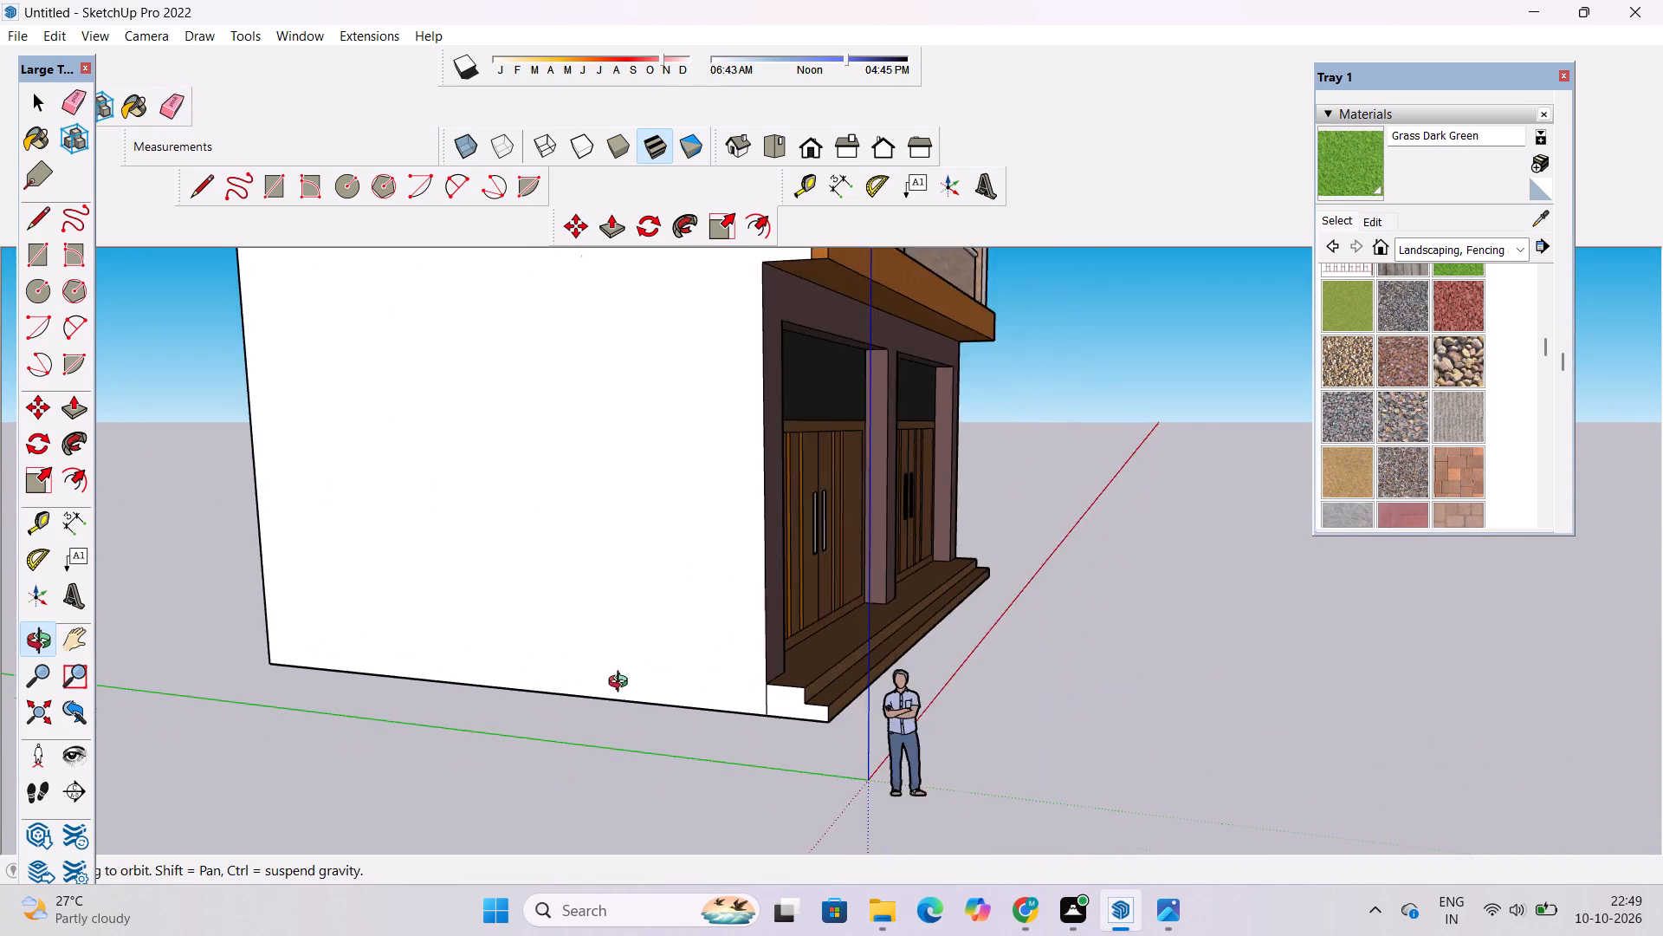
scroll(622, 684, down, 3)
drag(1061, 733, 505, 723)
scroll(501, 686, down, 7)
drag(933, 621, 736, 670)
scroll(607, 621, down, 6)
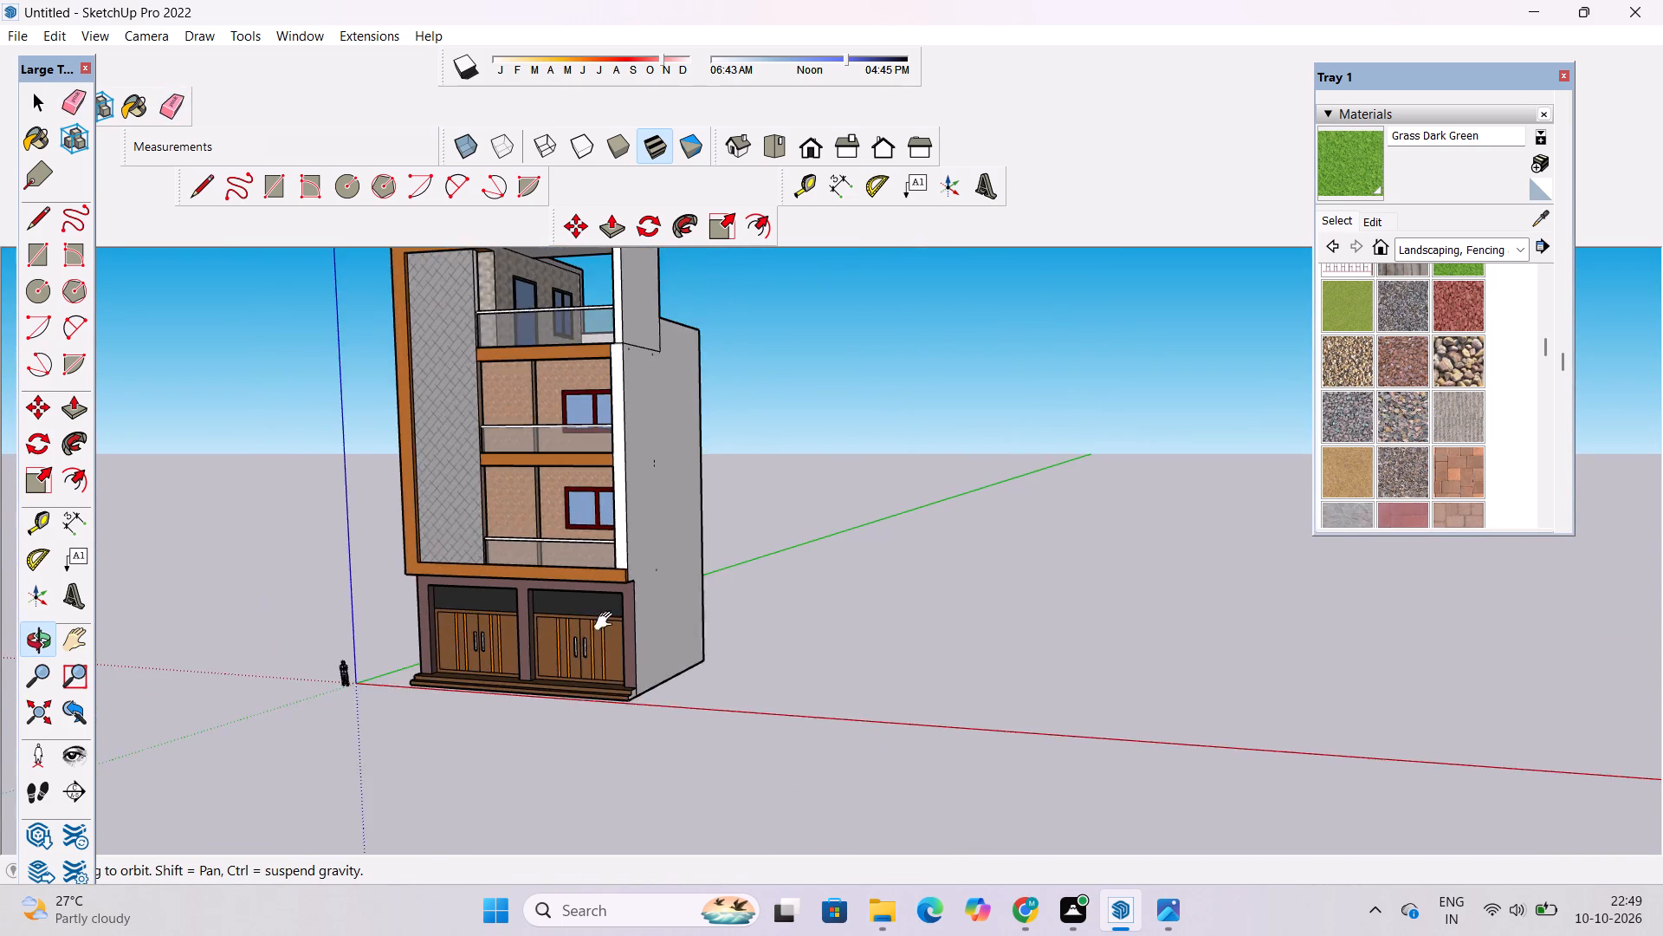
shift+drag(607, 621, 697, 705)
scroll(665, 633, up, 3)
drag(663, 633, 694, 676)
scroll(651, 632, down, 5)
drag(560, 642, 988, 605)
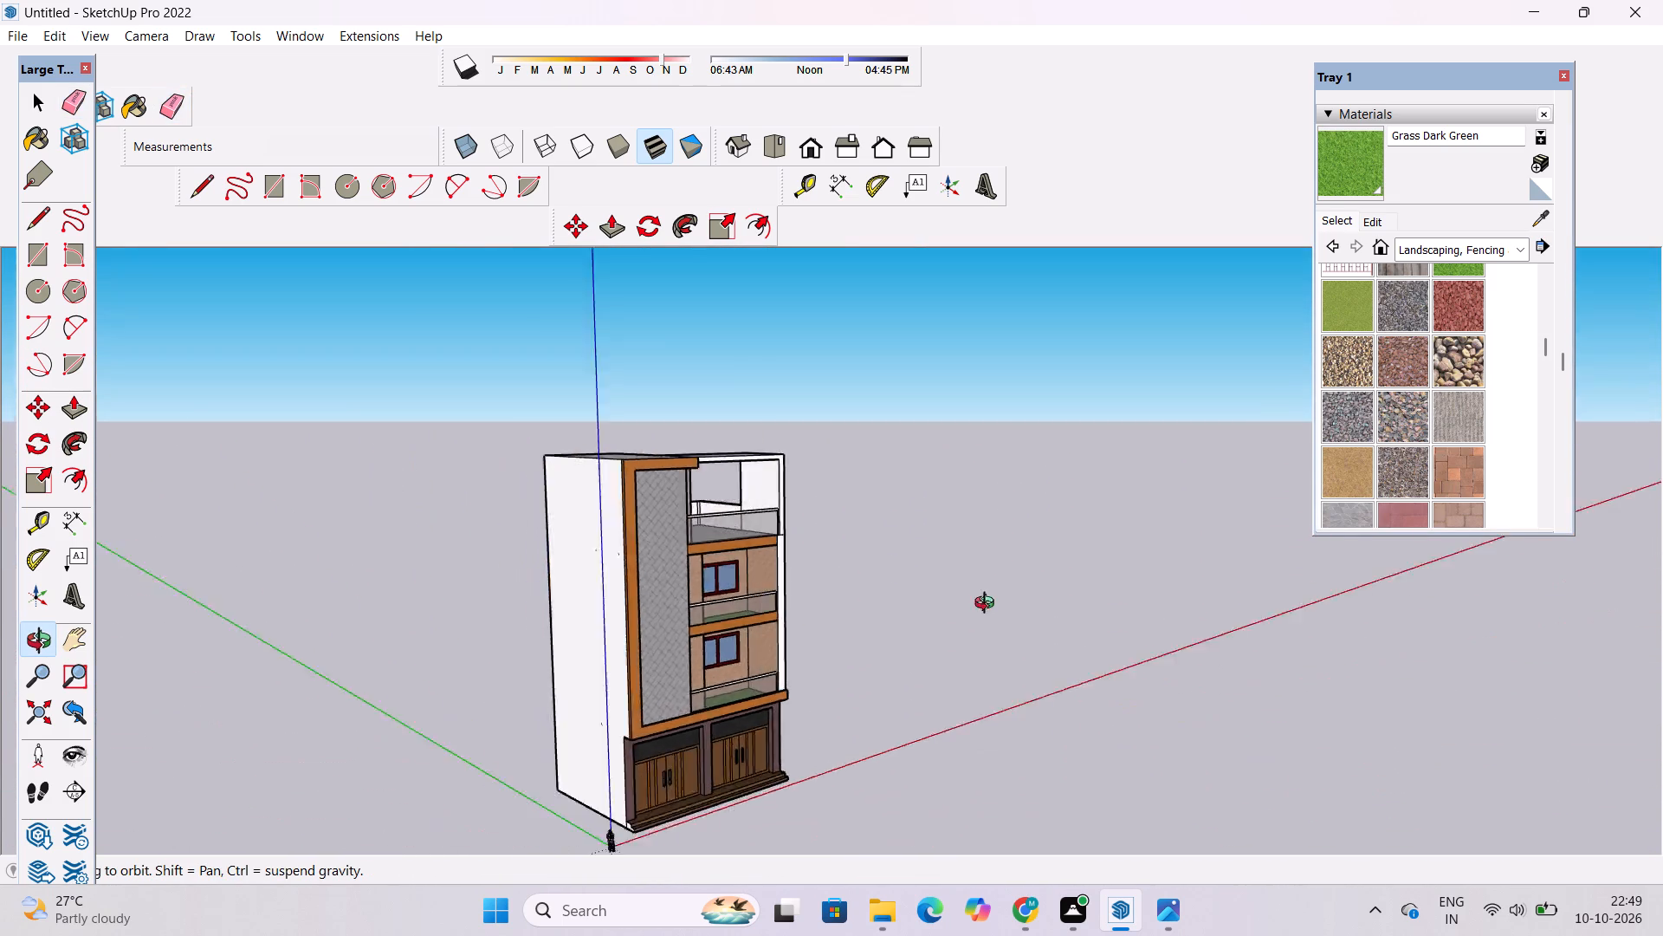
drag(988, 605, 1031, 595)
drag(1049, 590, 644, 673)
scroll(757, 616, up, 3)
shift+drag(825, 604, 730, 645)
drag(729, 648, 427, 711)
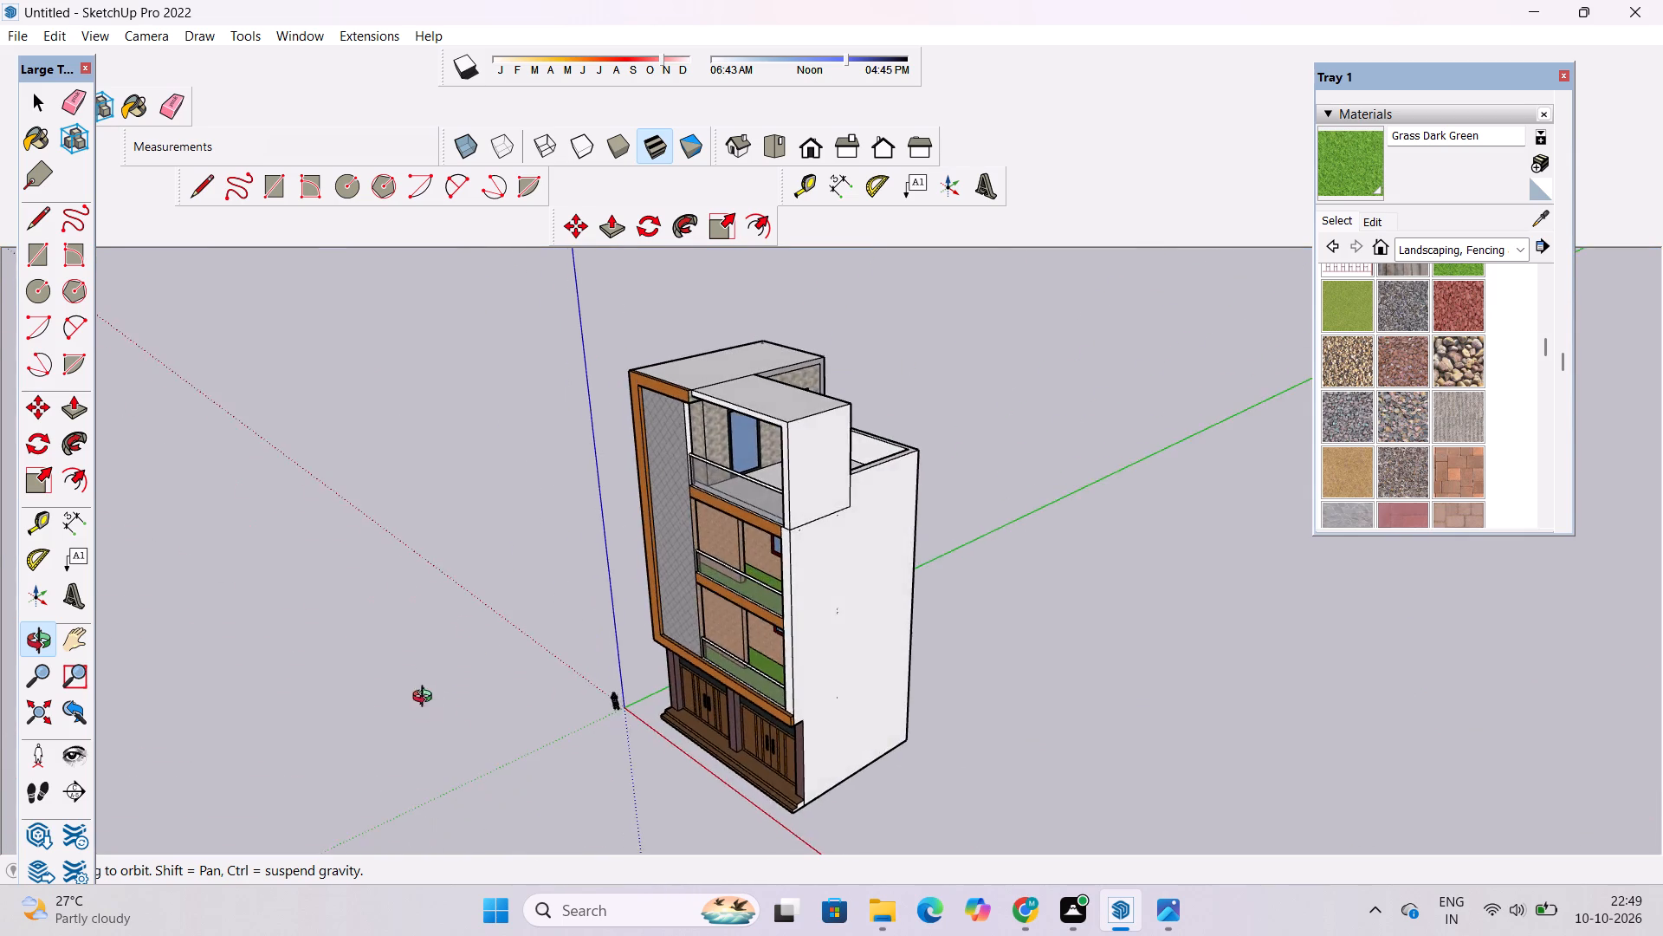
Paint the narrow white vertical face between the tiled panel and the terrace's stone wall with 0132_LightGray from Colors-Named.
scroll(773, 498, up, 9)
drag(780, 489, 703, 642)
shift+scroll(695, 606, up, 9)
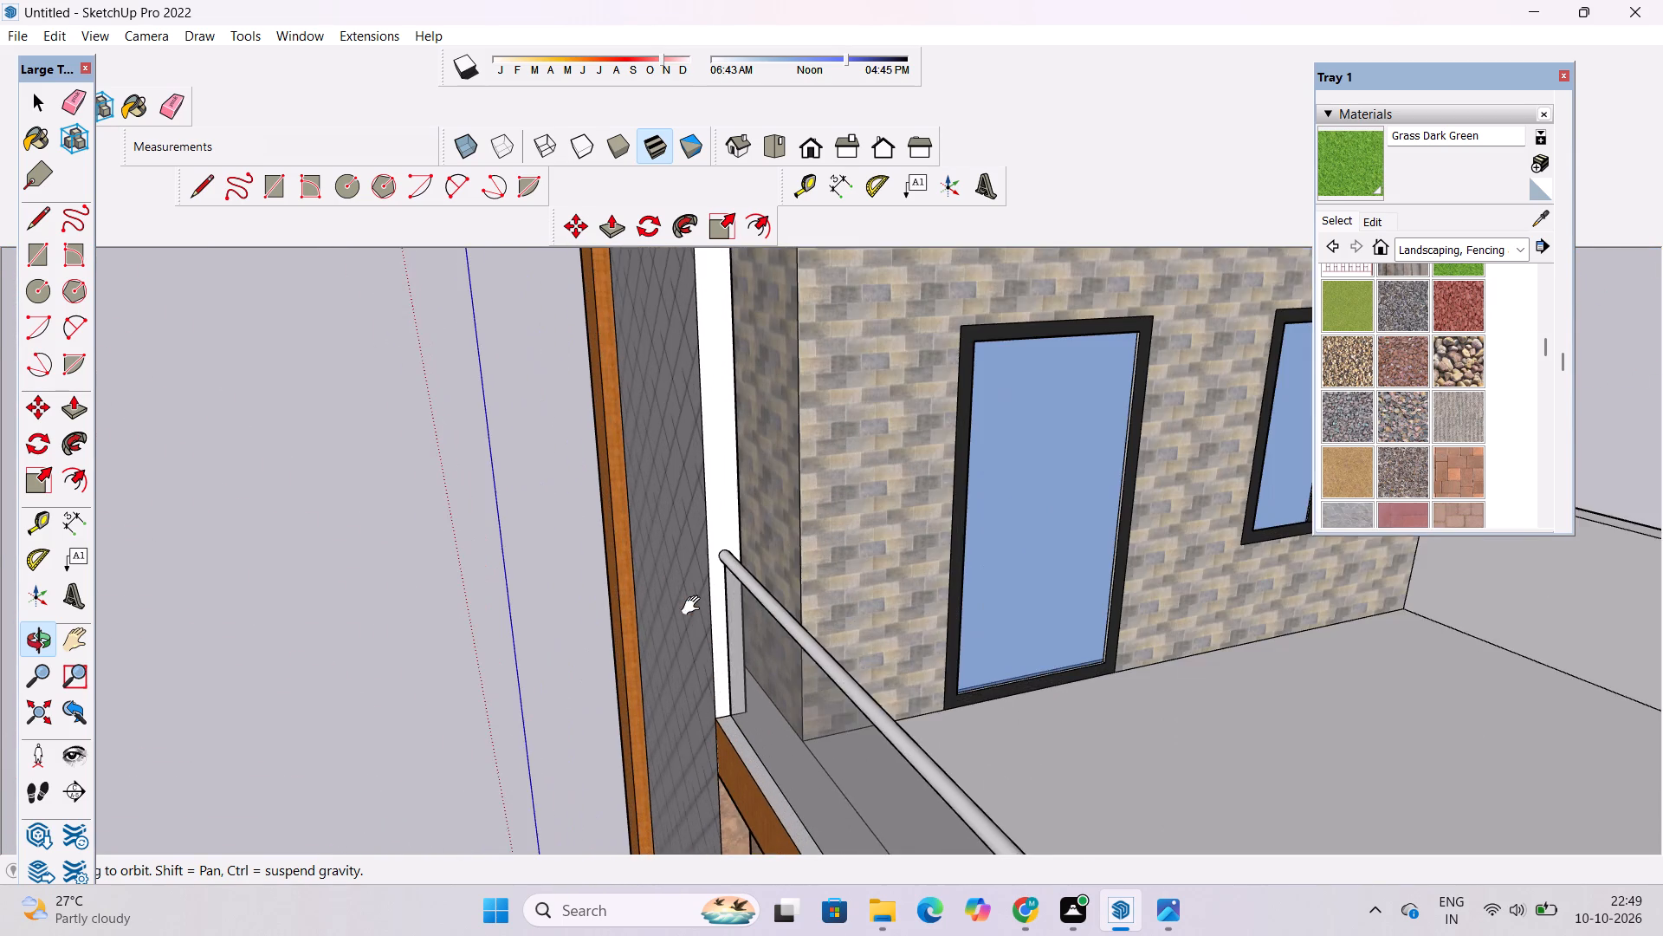
shift+drag(706, 621, 689, 575)
click(1434, 248)
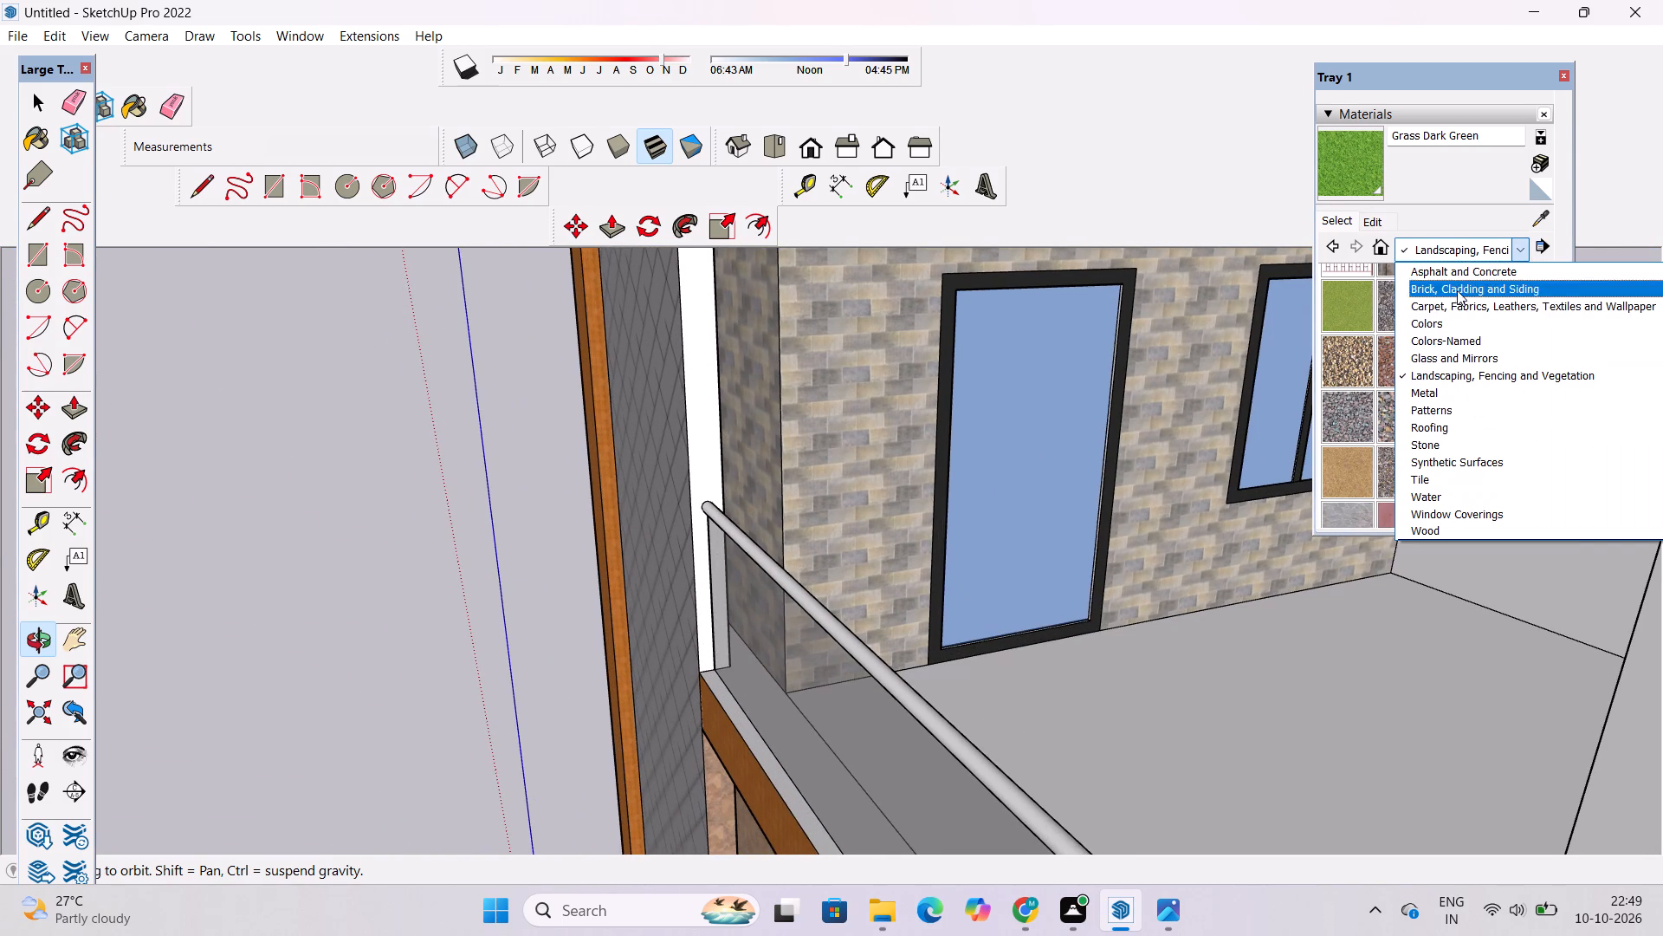
click(1463, 341)
scroll(1454, 344, down, 9)
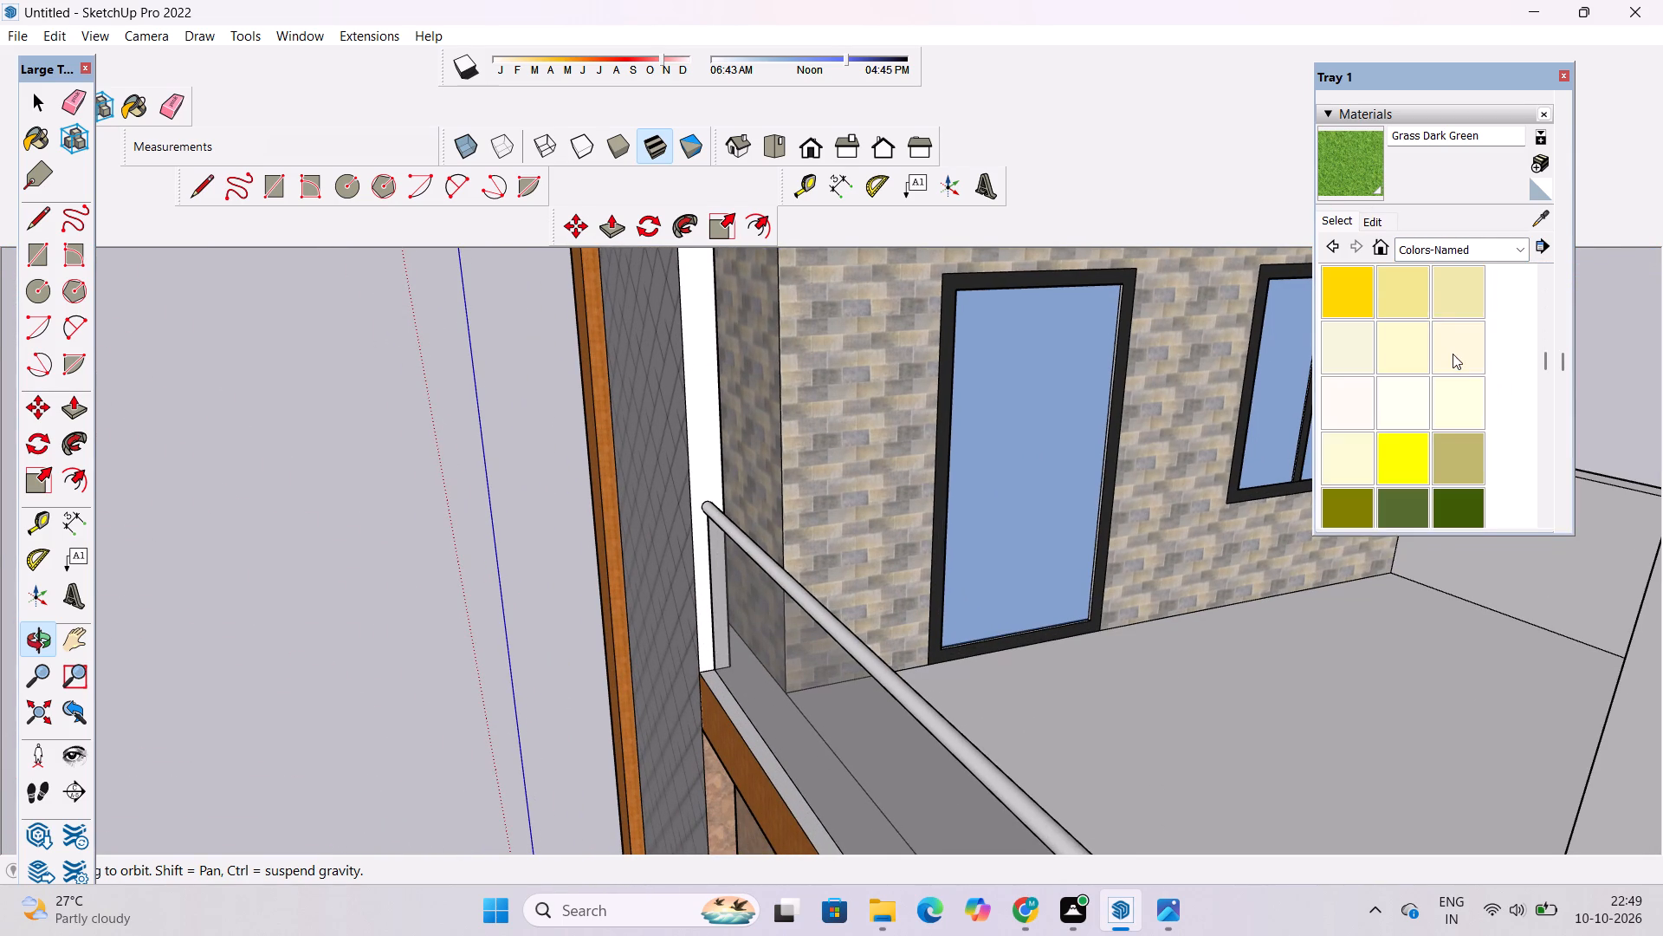
scroll(1453, 354, down, 10)
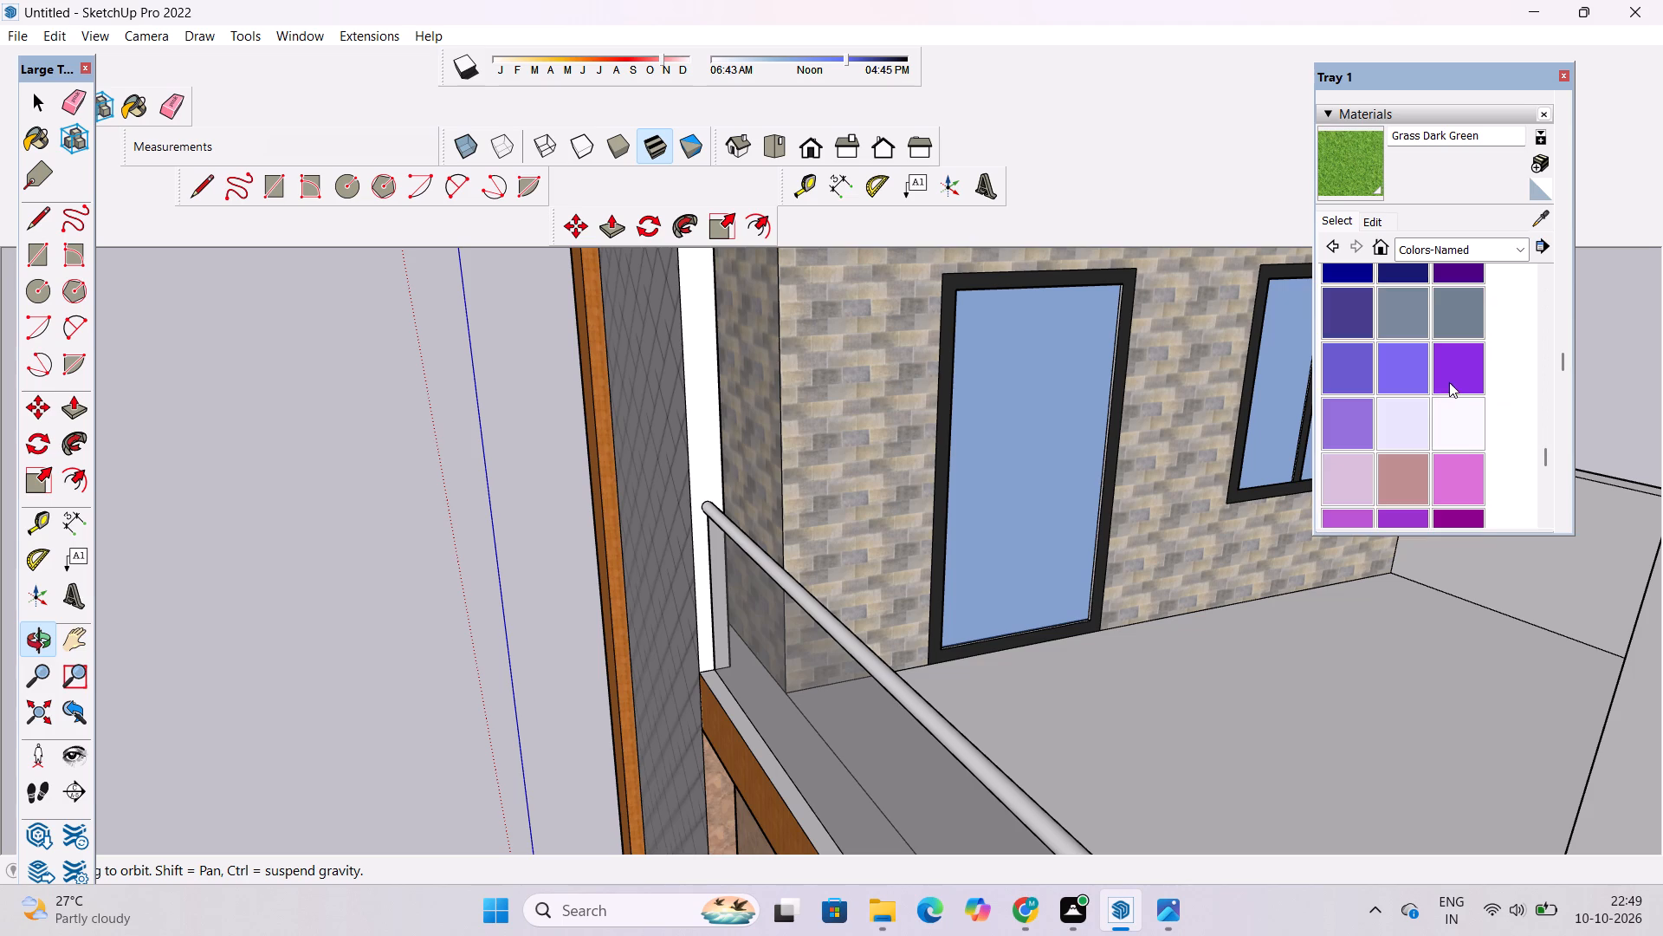
scroll(1449, 383, down, 3)
click(1462, 393)
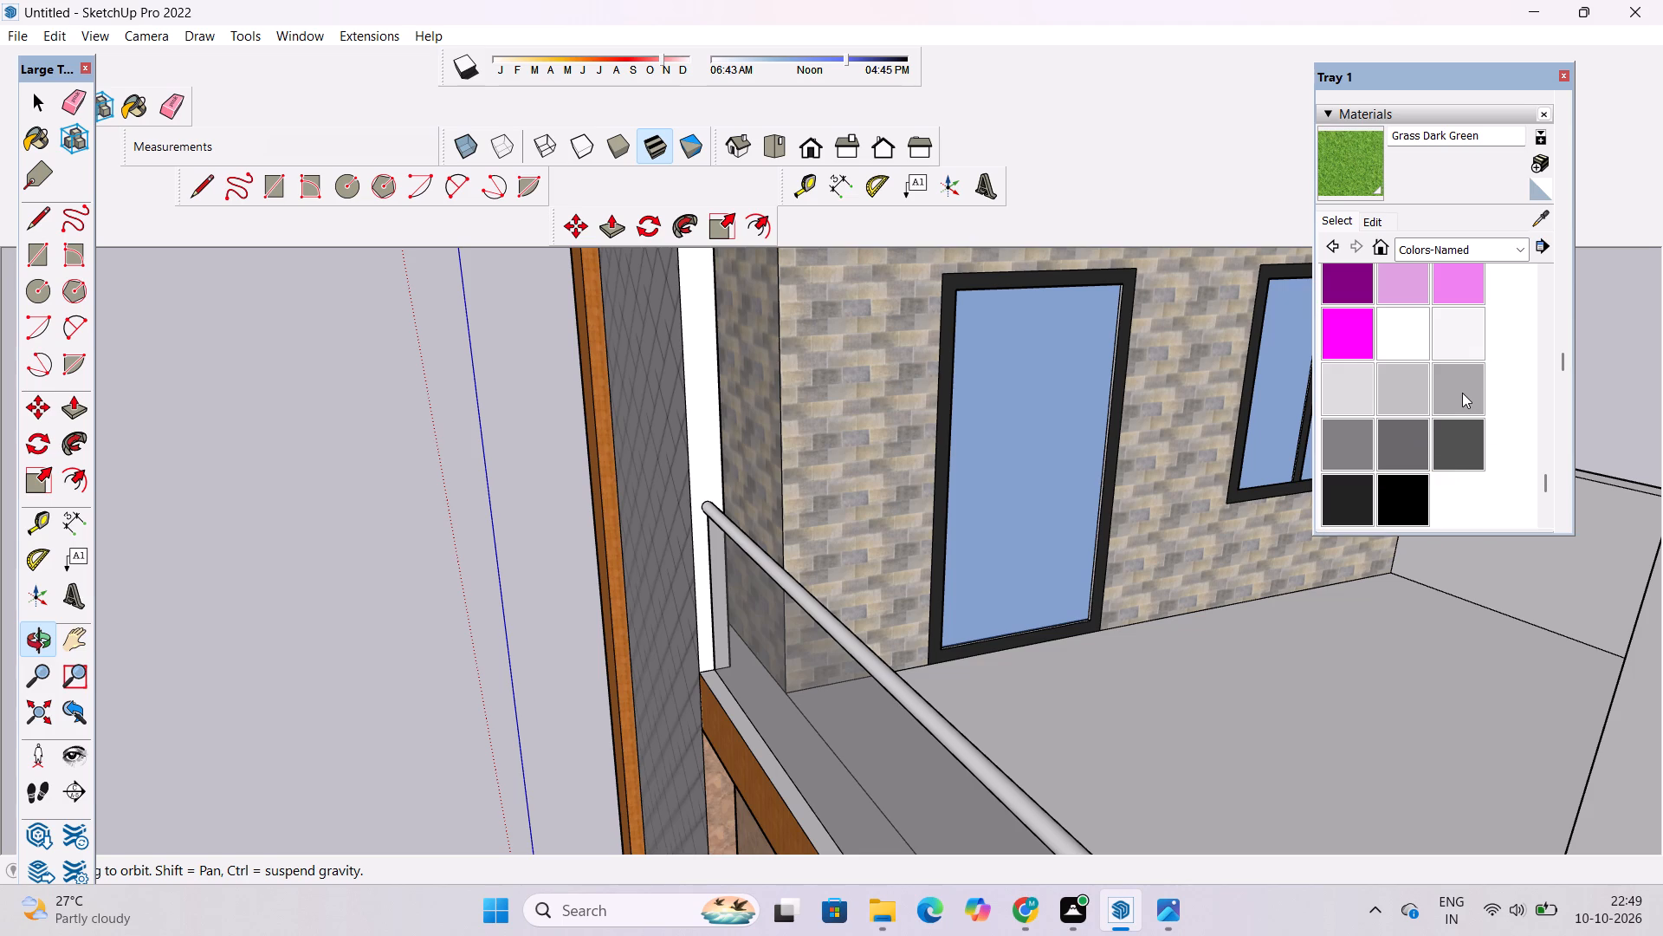
scroll(690, 393, up, 4)
click(705, 361)
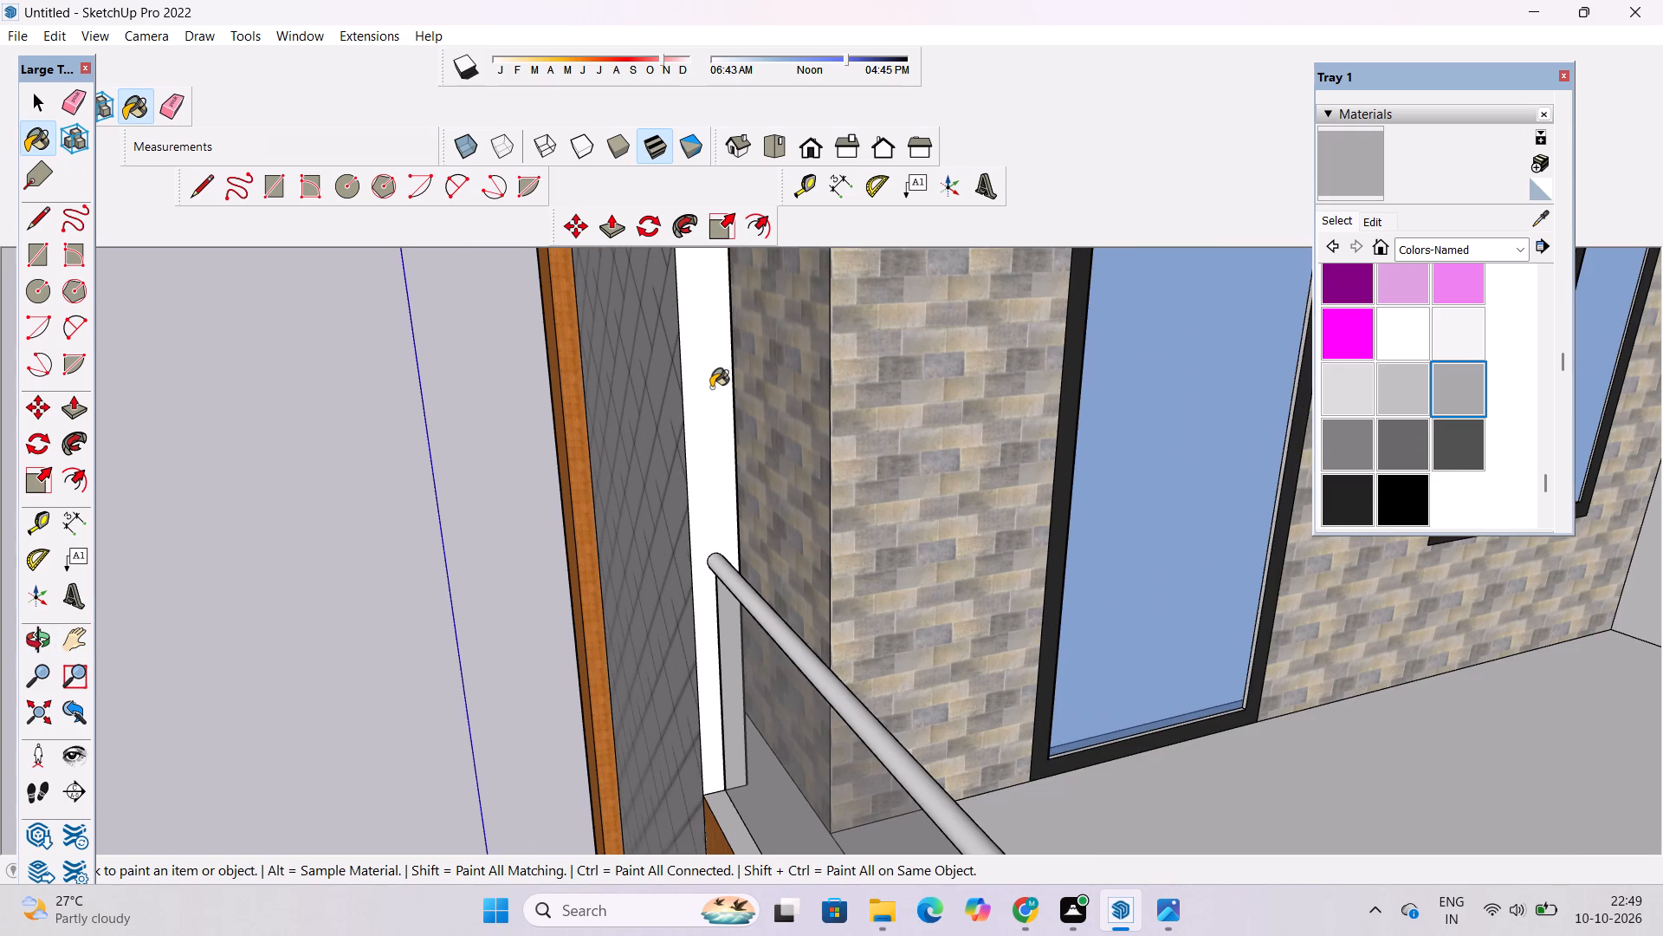
Review the finished building from the front, above and the sides, checking the terrace, balconies and ground storey.
key(o)
scroll(637, 437, down, 13)
drag(641, 497, 825, 530)
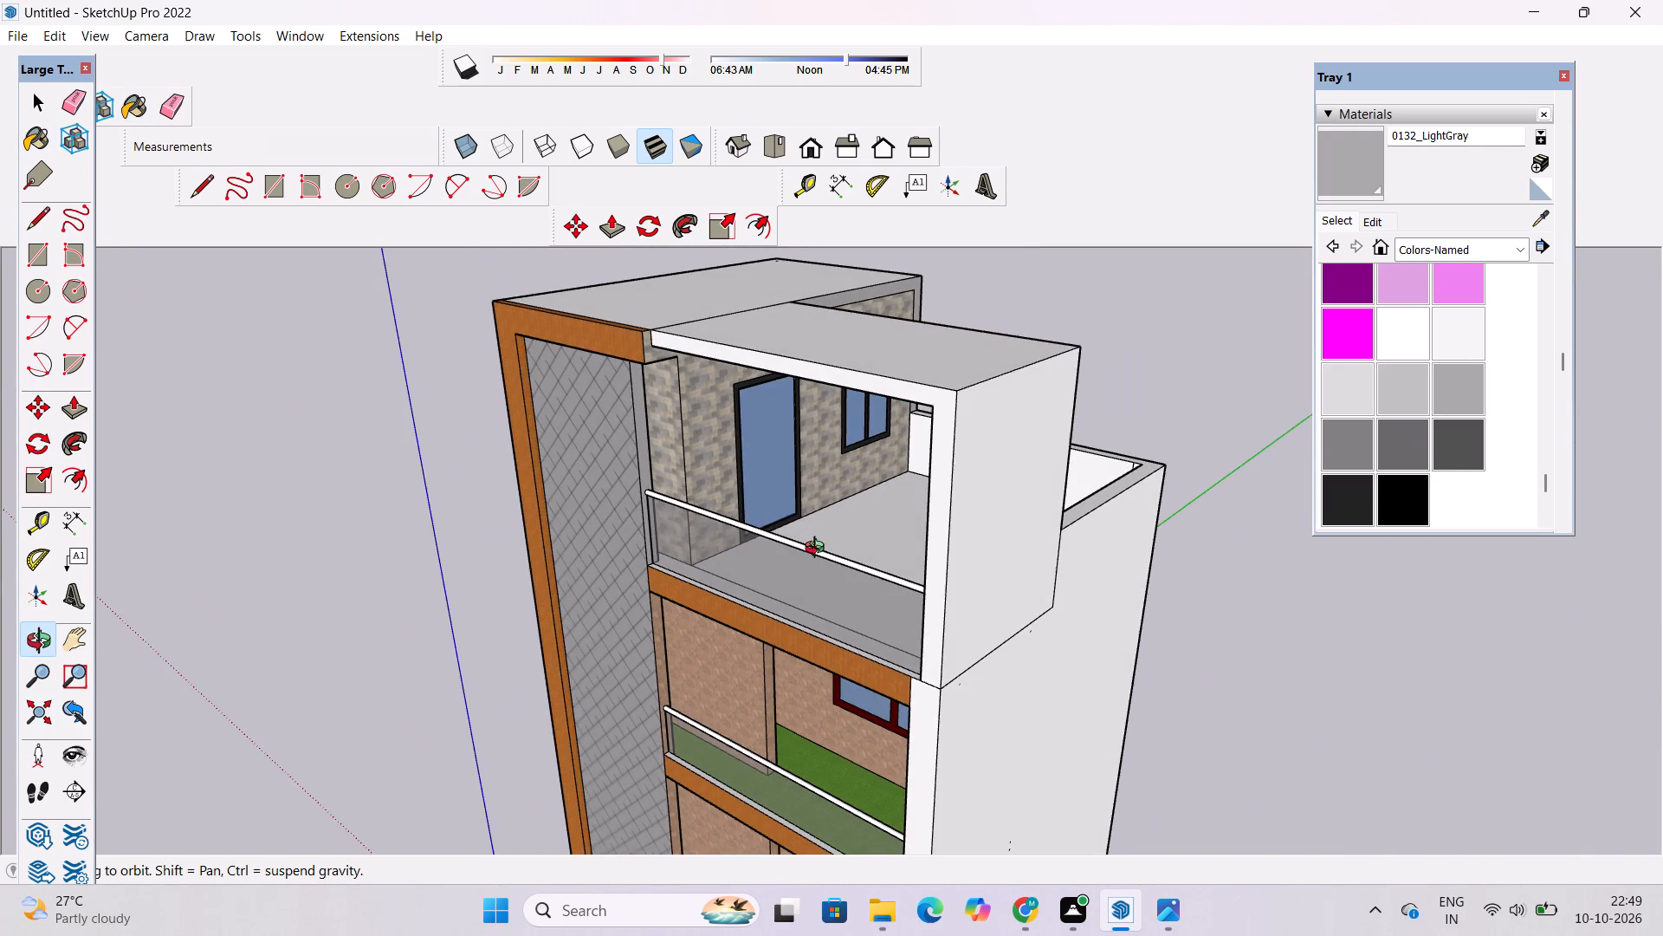
shift+drag(806, 582, 784, 446)
drag(788, 557, 1053, 570)
scroll(1011, 517, down, 6)
shift+drag(988, 639, 948, 588)
shift+drag(948, 636, 941, 557)
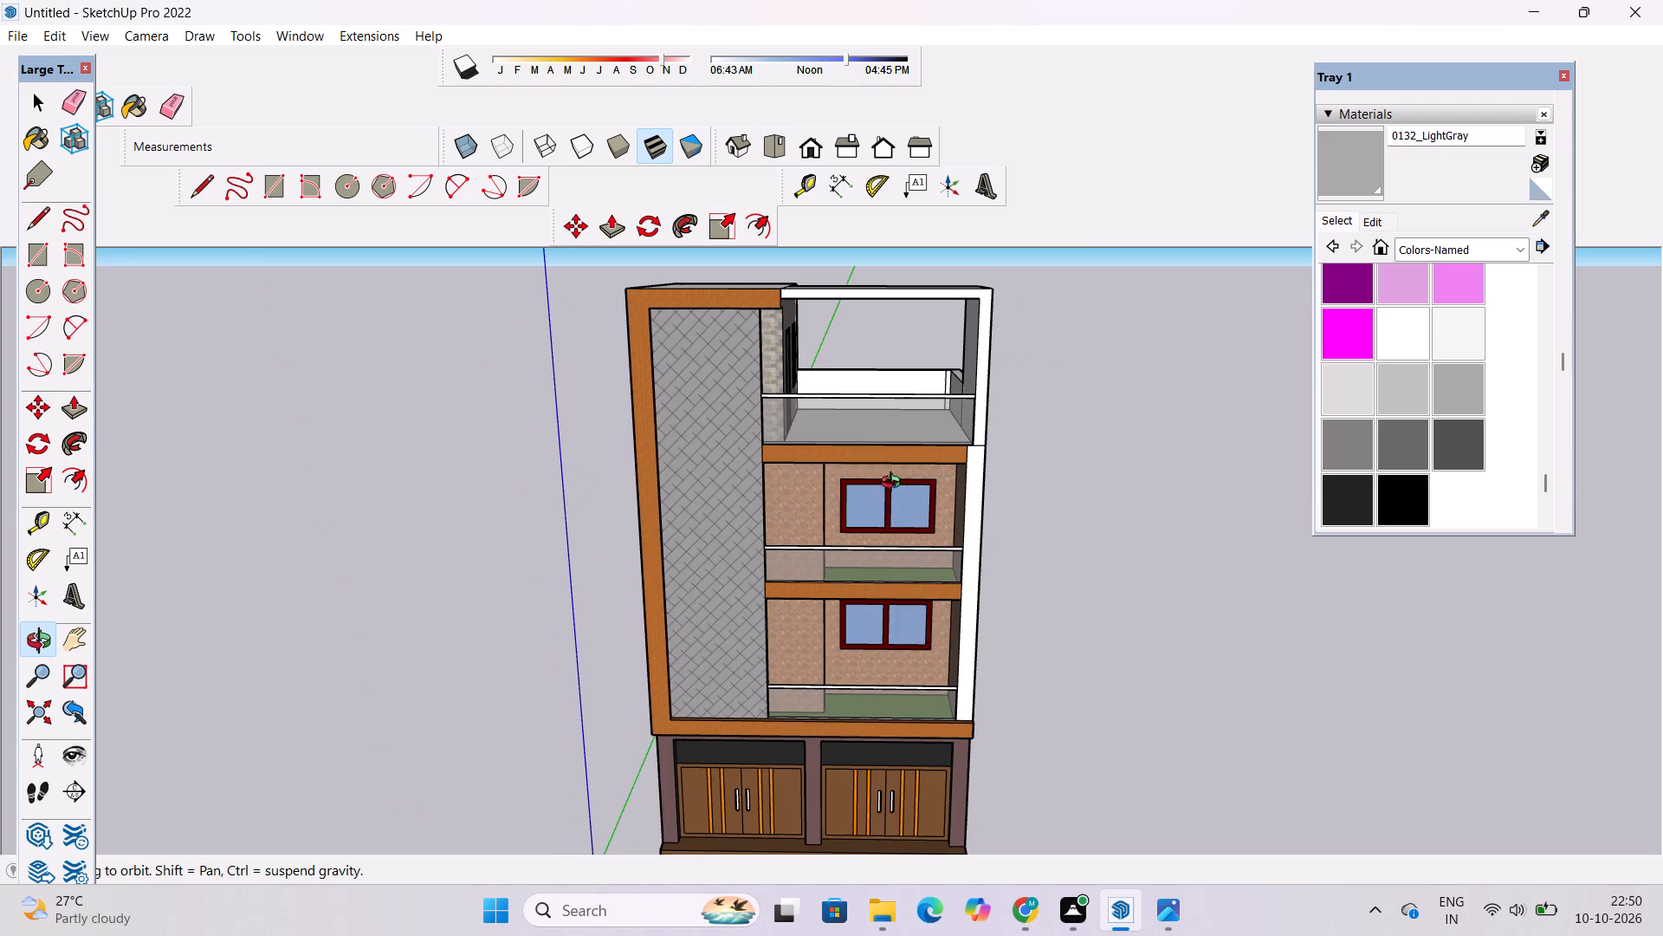
shift+scroll(877, 464, up, 1)
shift+drag(869, 457, 866, 542)
drag(866, 568, 896, 733)
shift+drag(857, 517, 801, 585)
drag(808, 616, 571, 575)
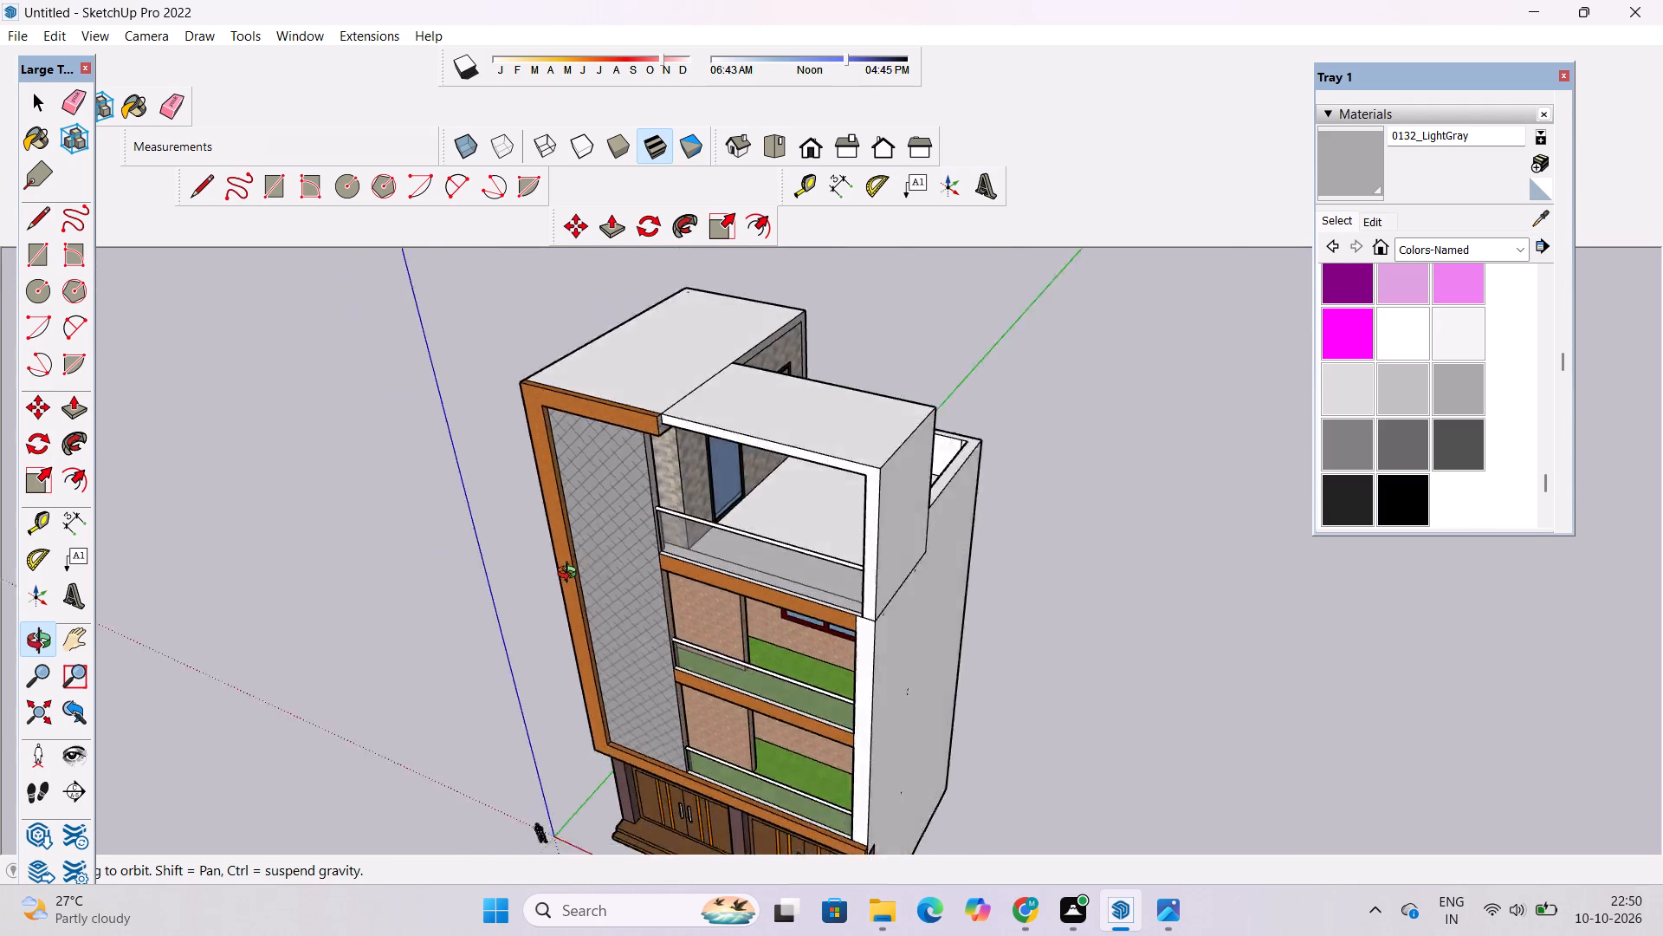
drag(571, 575, 839, 521)
scroll(864, 482, down, 4)
shift+drag(815, 608, 801, 497)
shift+drag(857, 646, 818, 568)
scroll(817, 554, up, 10)
drag(824, 504, 776, 646)
drag(776, 640, 867, 820)
scroll(854, 663, down, 6)
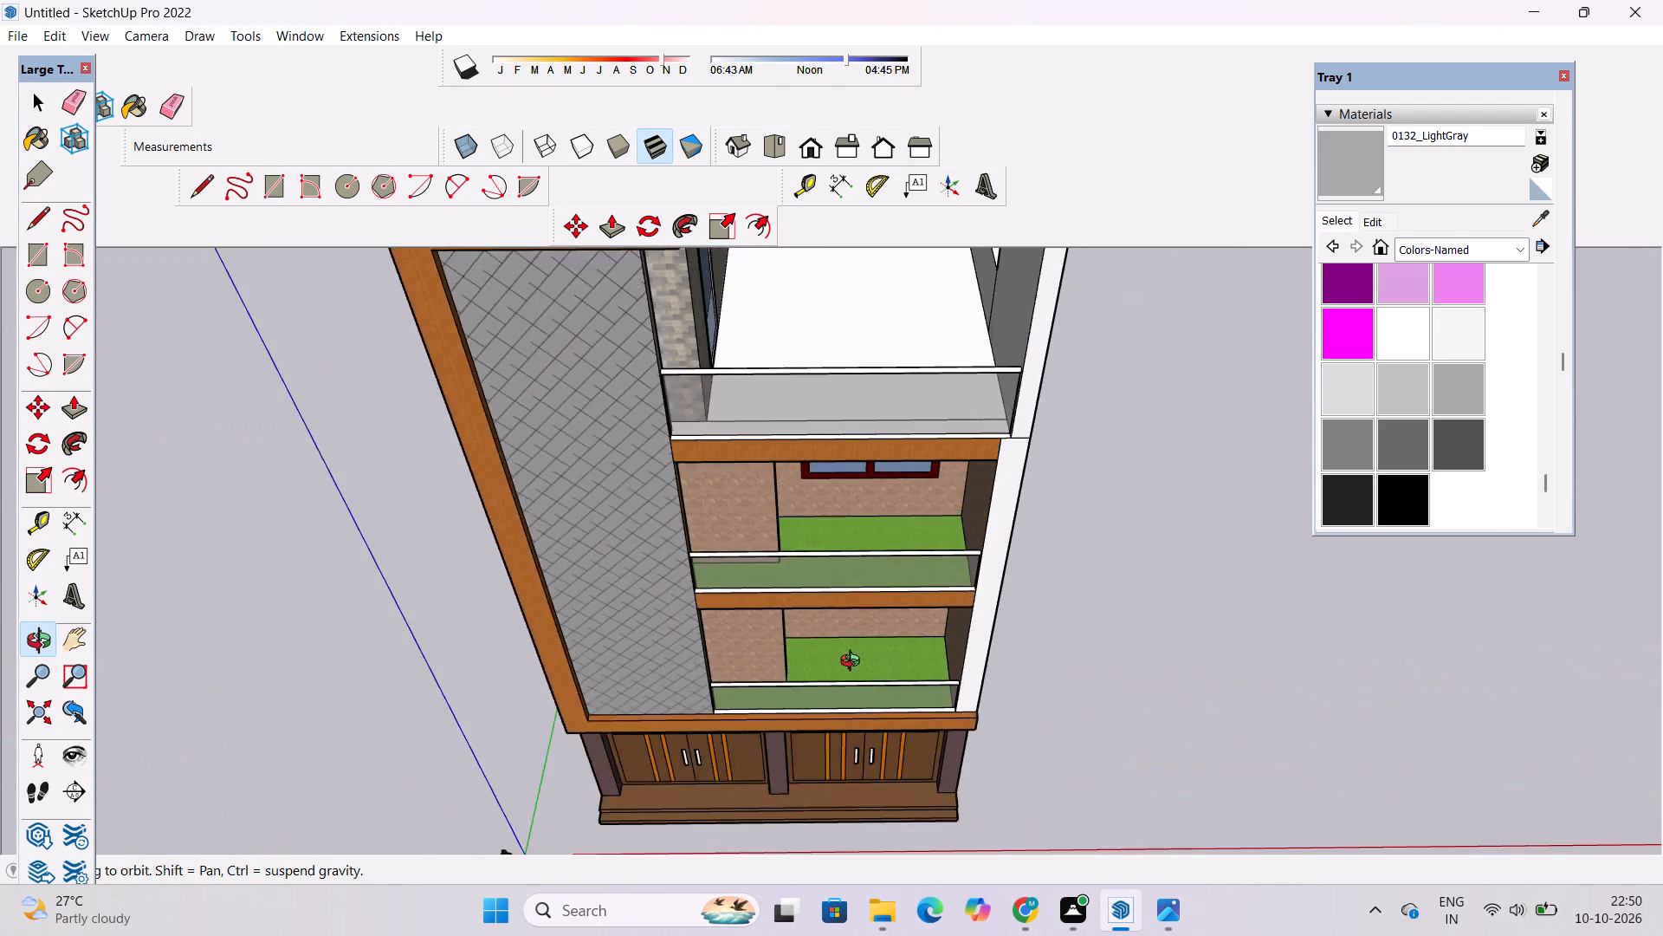
drag(867, 710, 857, 588)
scroll(868, 634, up, 4)
shift+drag(872, 675, 840, 581)
shift+scroll(839, 572, down, 7)
drag(843, 626, 847, 576)
scroll(847, 570, down, 6)
shift+drag(850, 576, 844, 630)
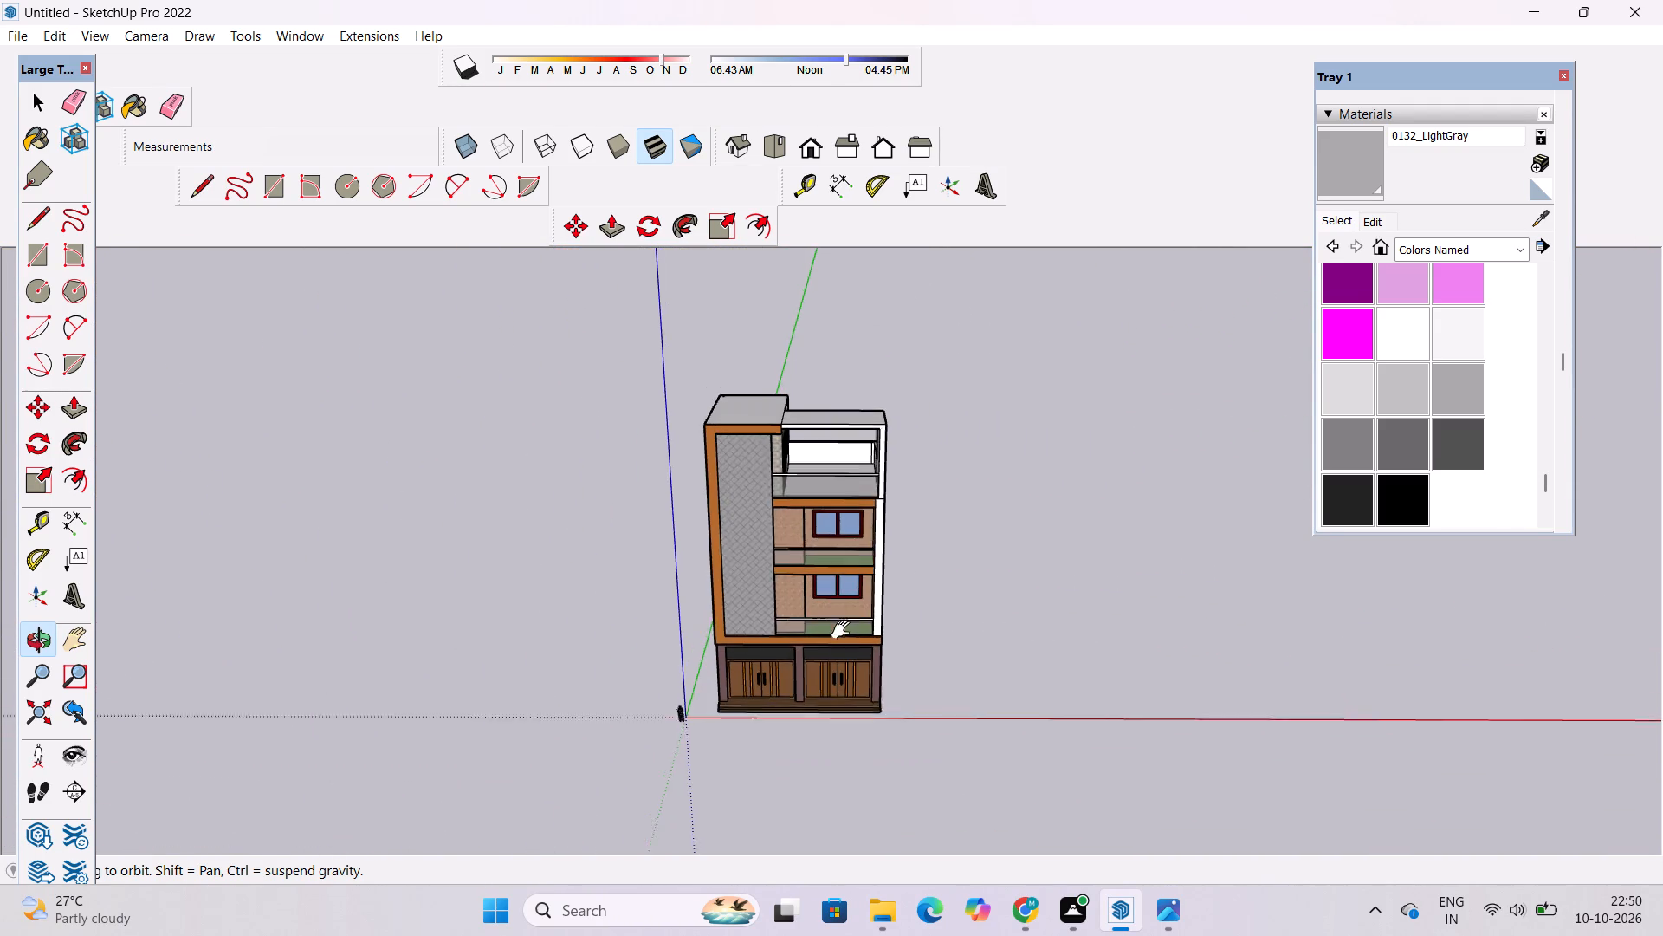
shift+drag(844, 630, 844, 633)
scroll(845, 650, up, 4)
shift+drag(844, 647, 802, 579)
shift+drag(802, 579, 825, 612)
shift+scroll(820, 599, up, 1)
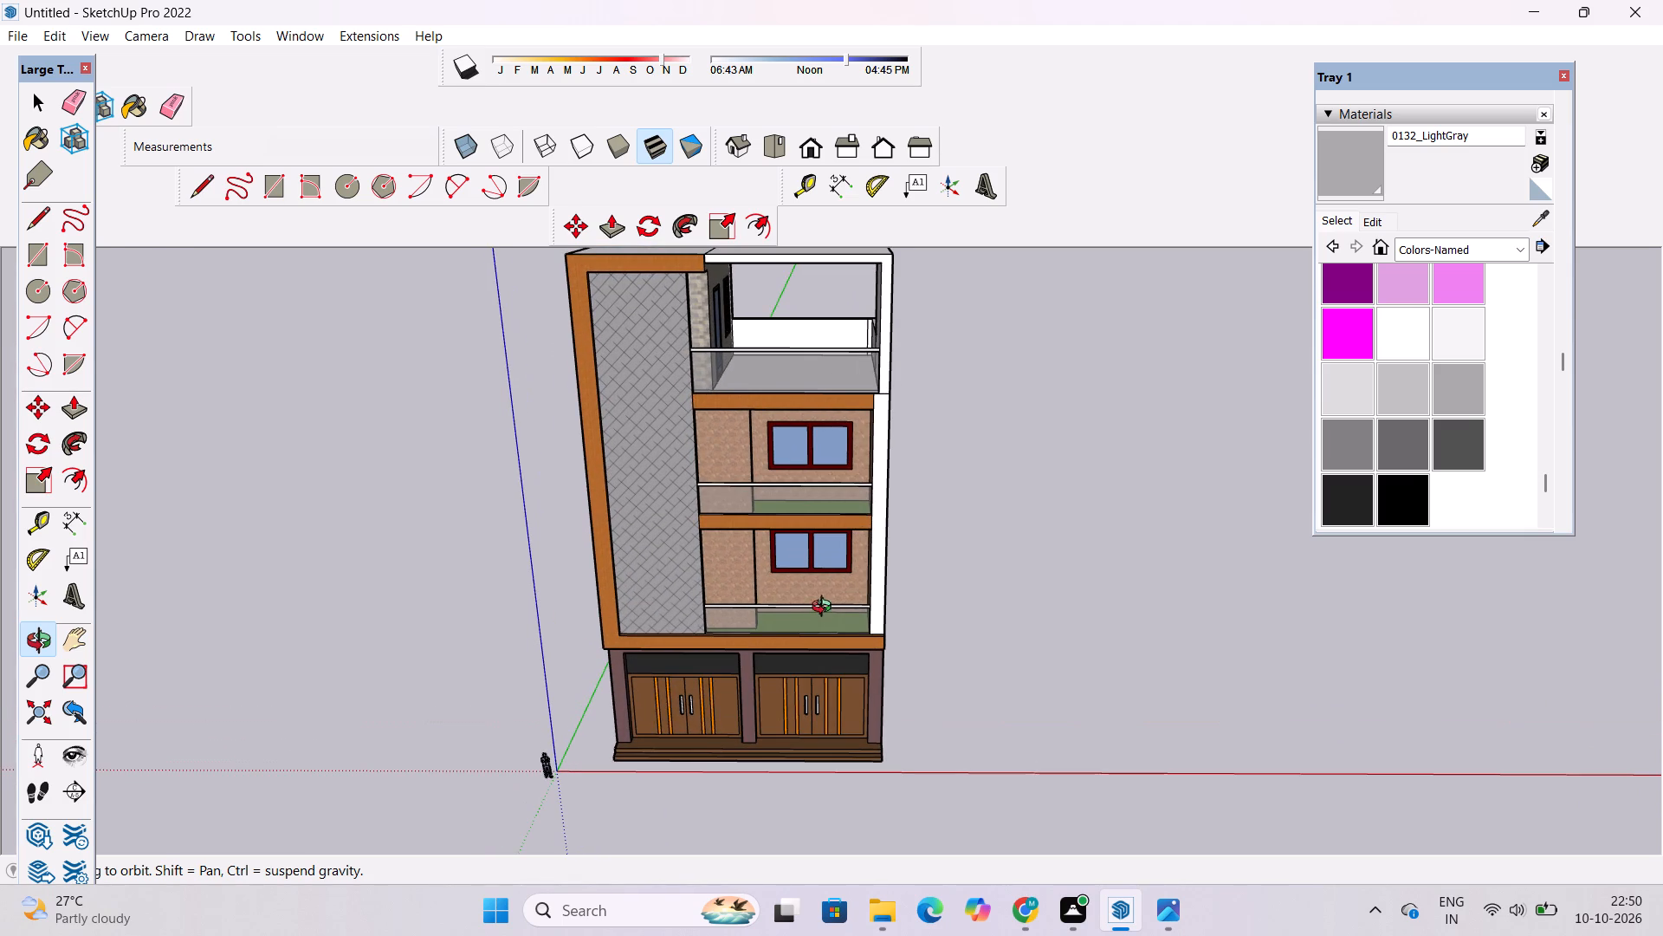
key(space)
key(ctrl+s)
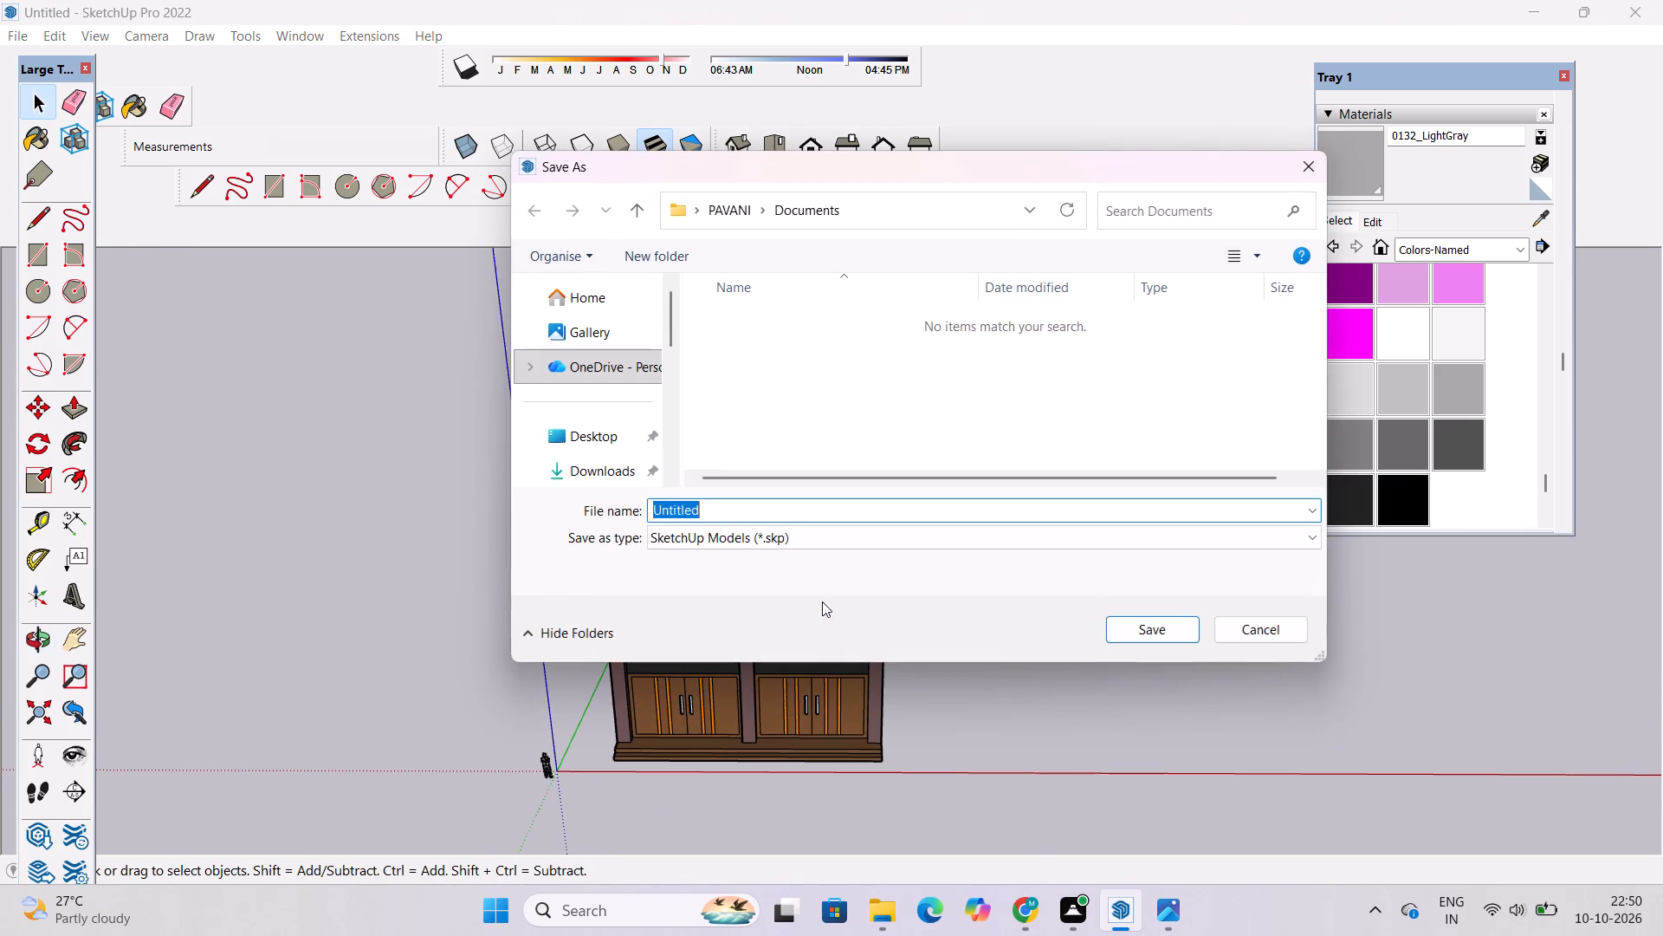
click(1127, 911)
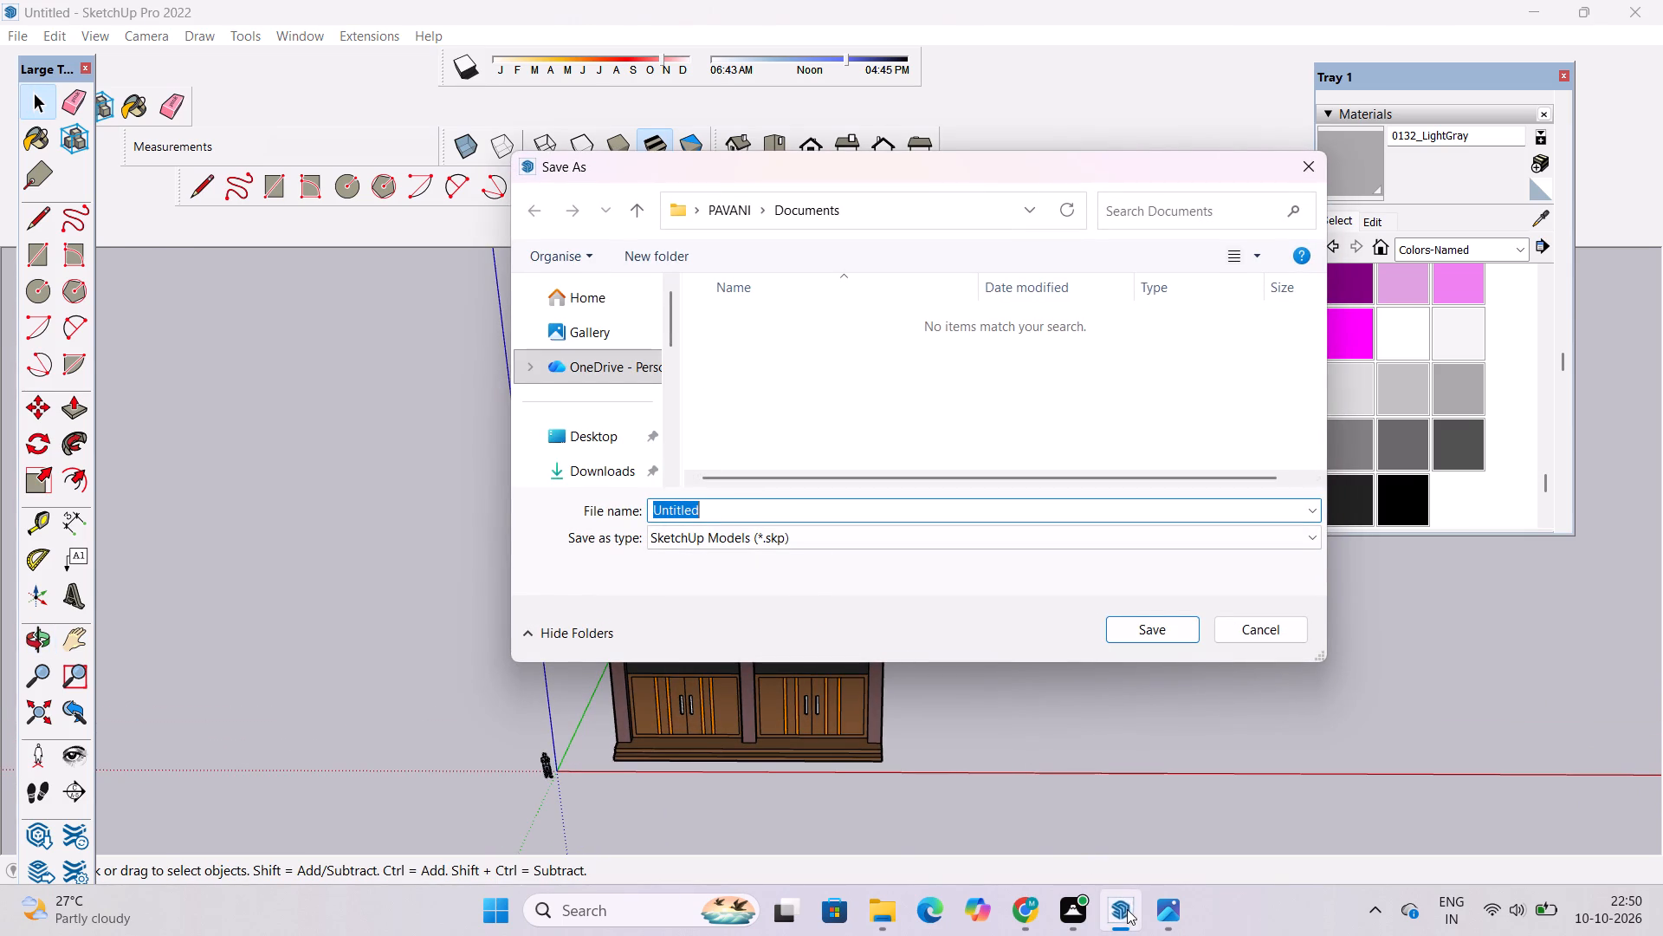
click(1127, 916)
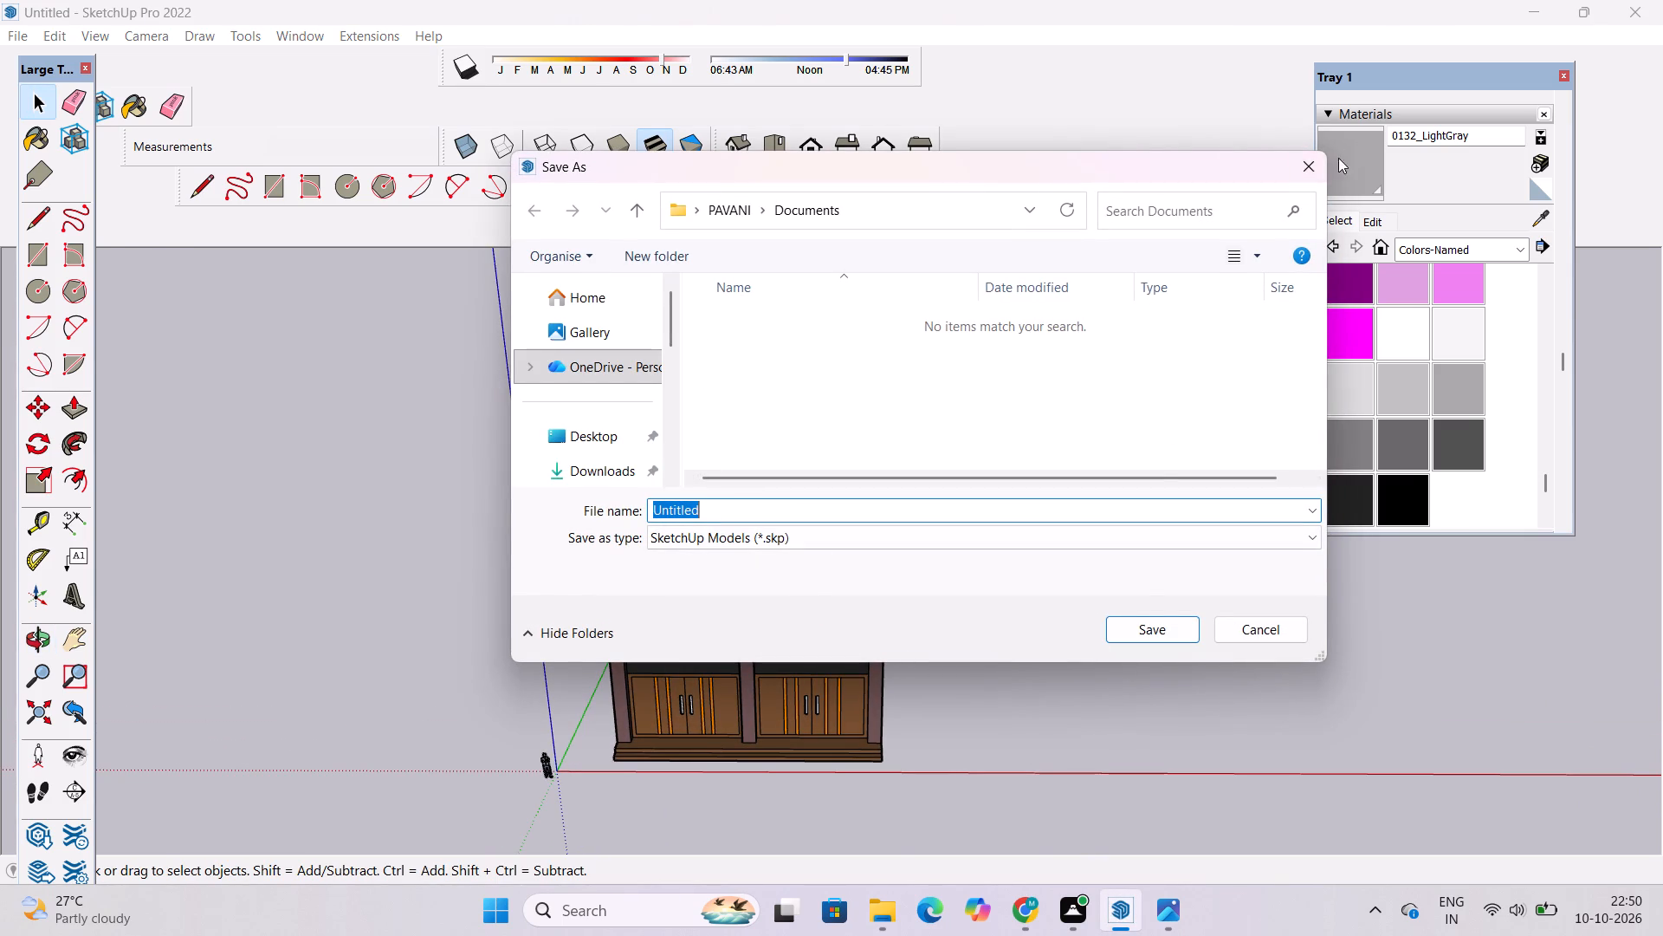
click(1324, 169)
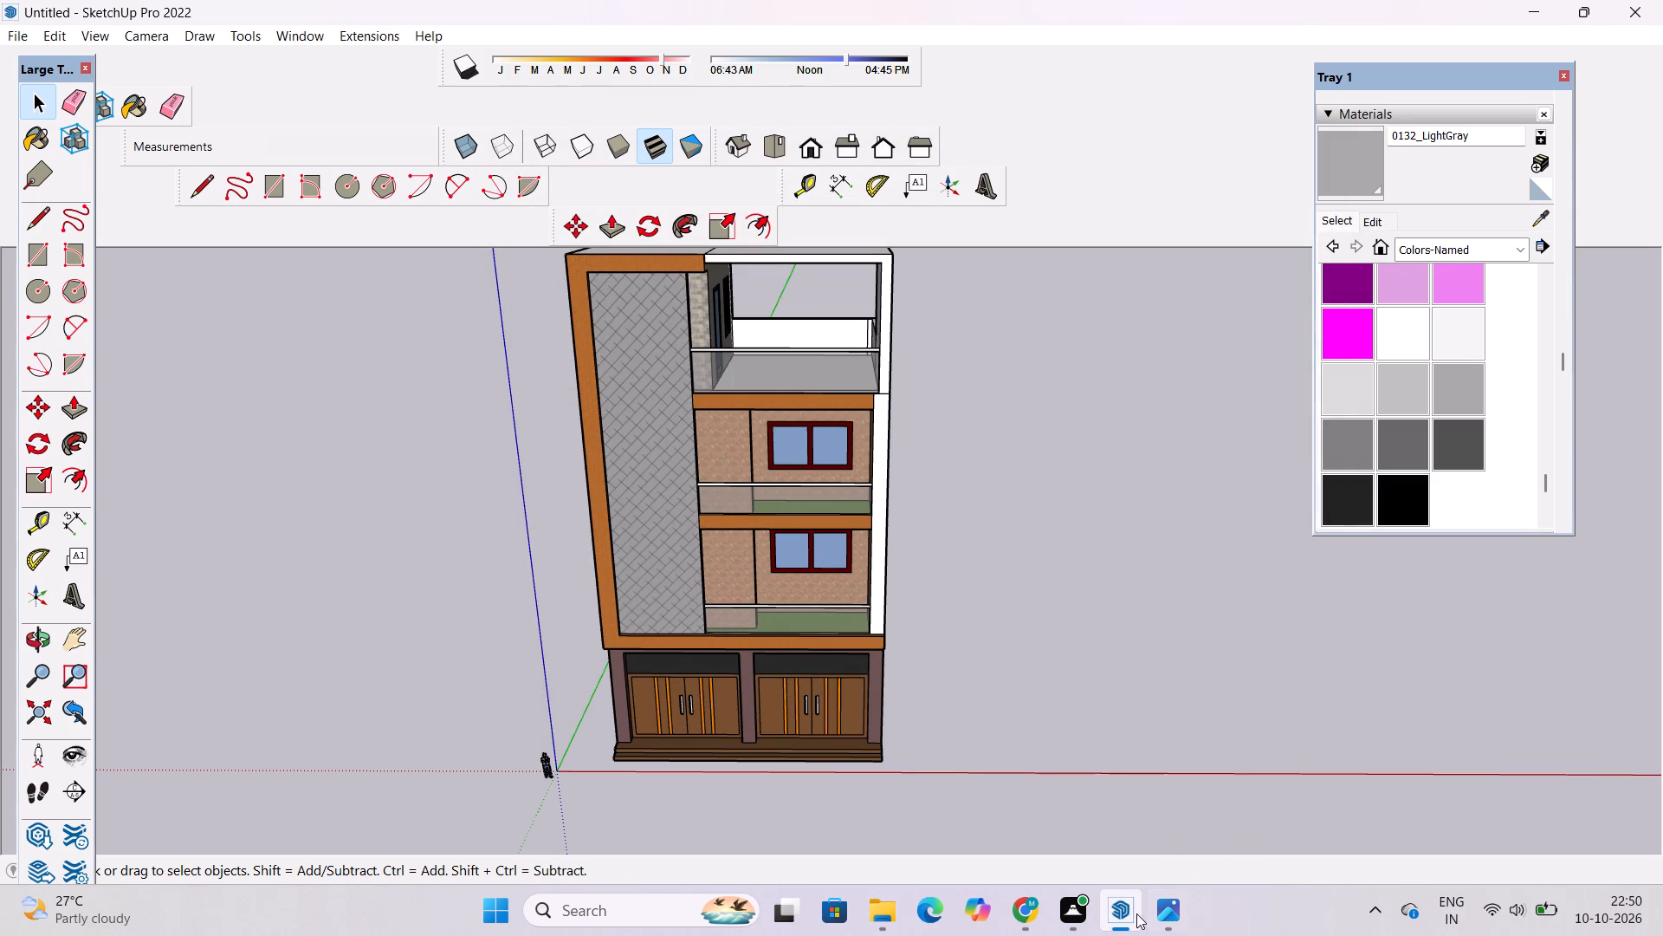
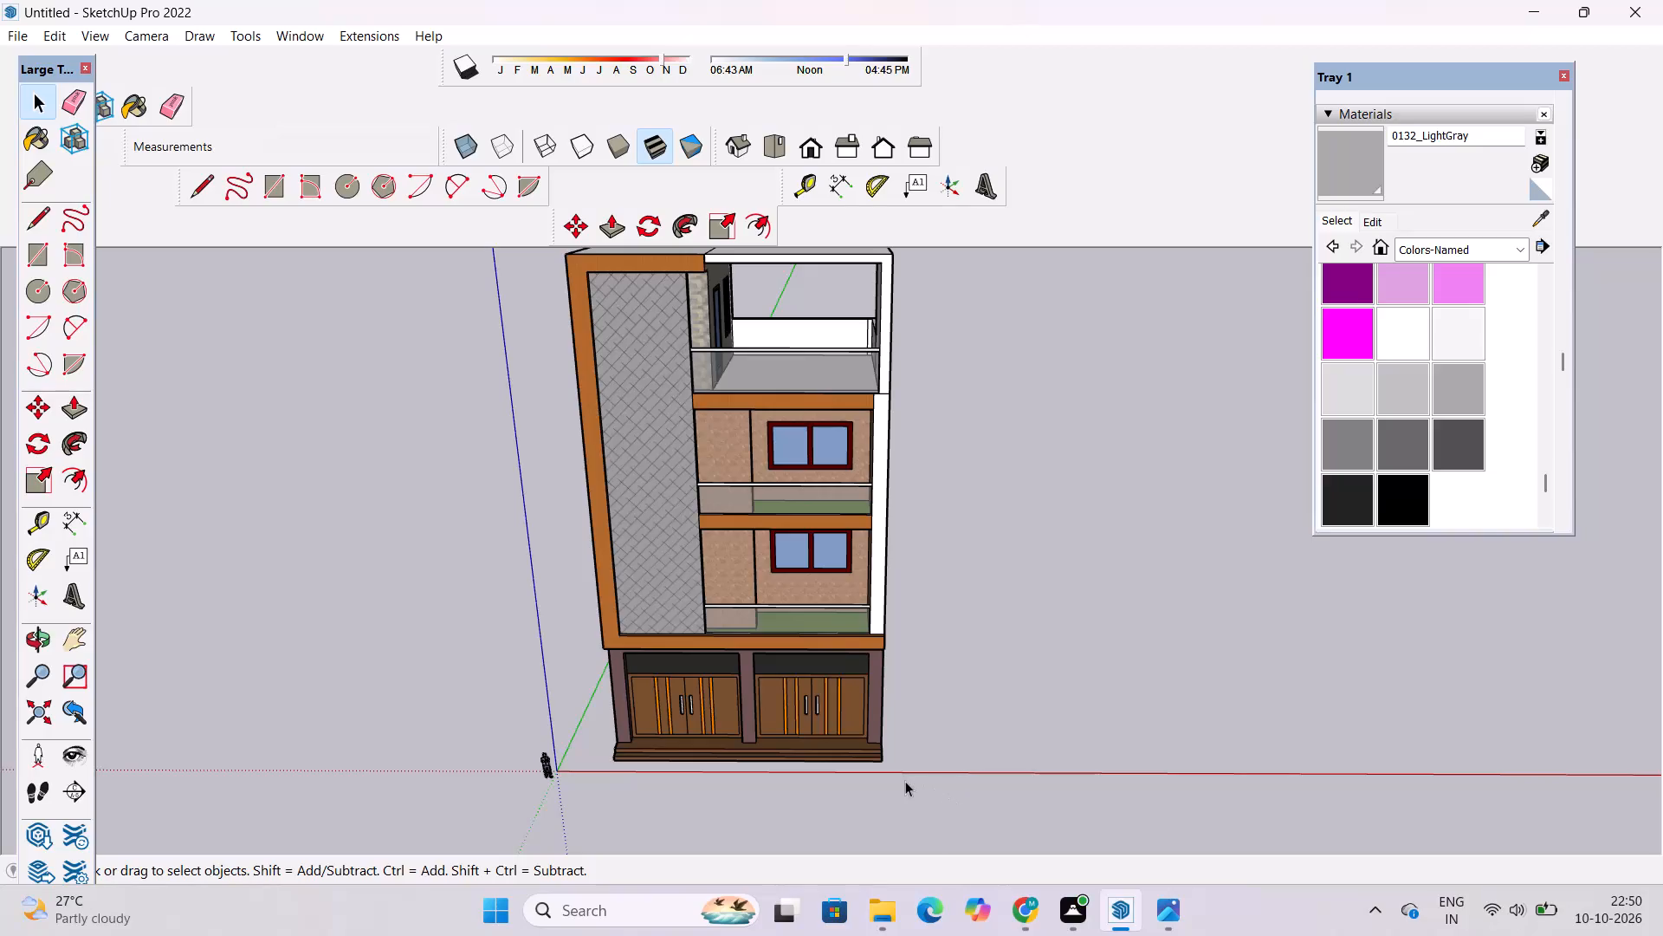
Save the model in the Downloads folder as a SketchUp model named "MODREN HOUSE ...".
key(ctrl+s)
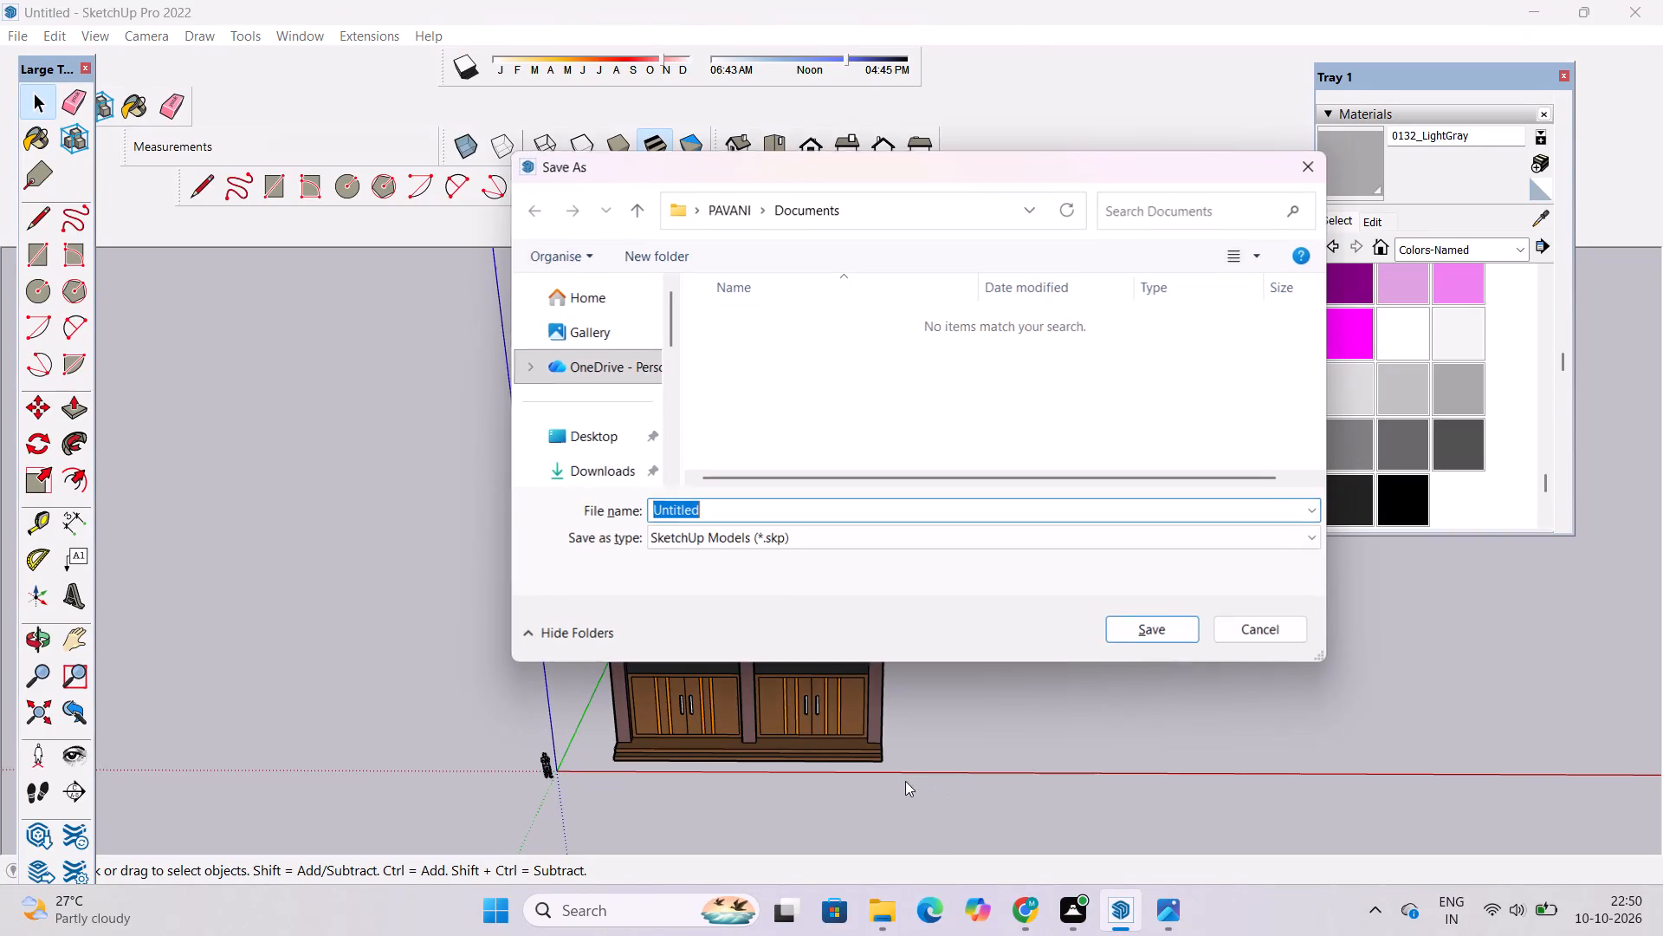
click(605, 463)
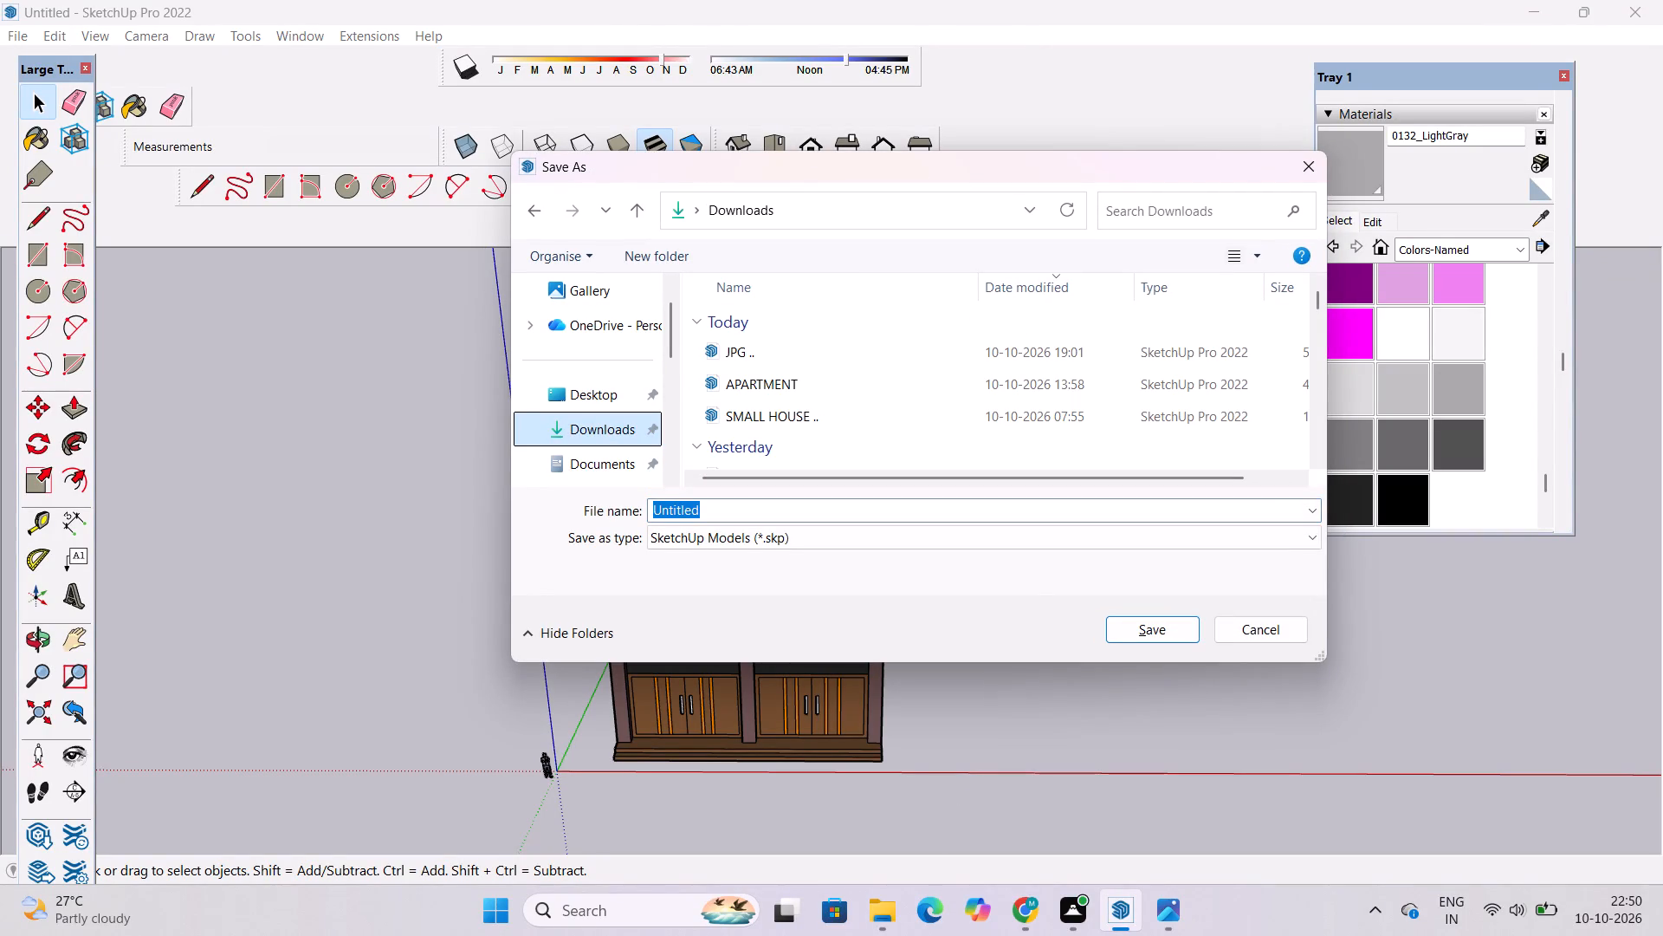
click(719, 514)
key(BackSpace)
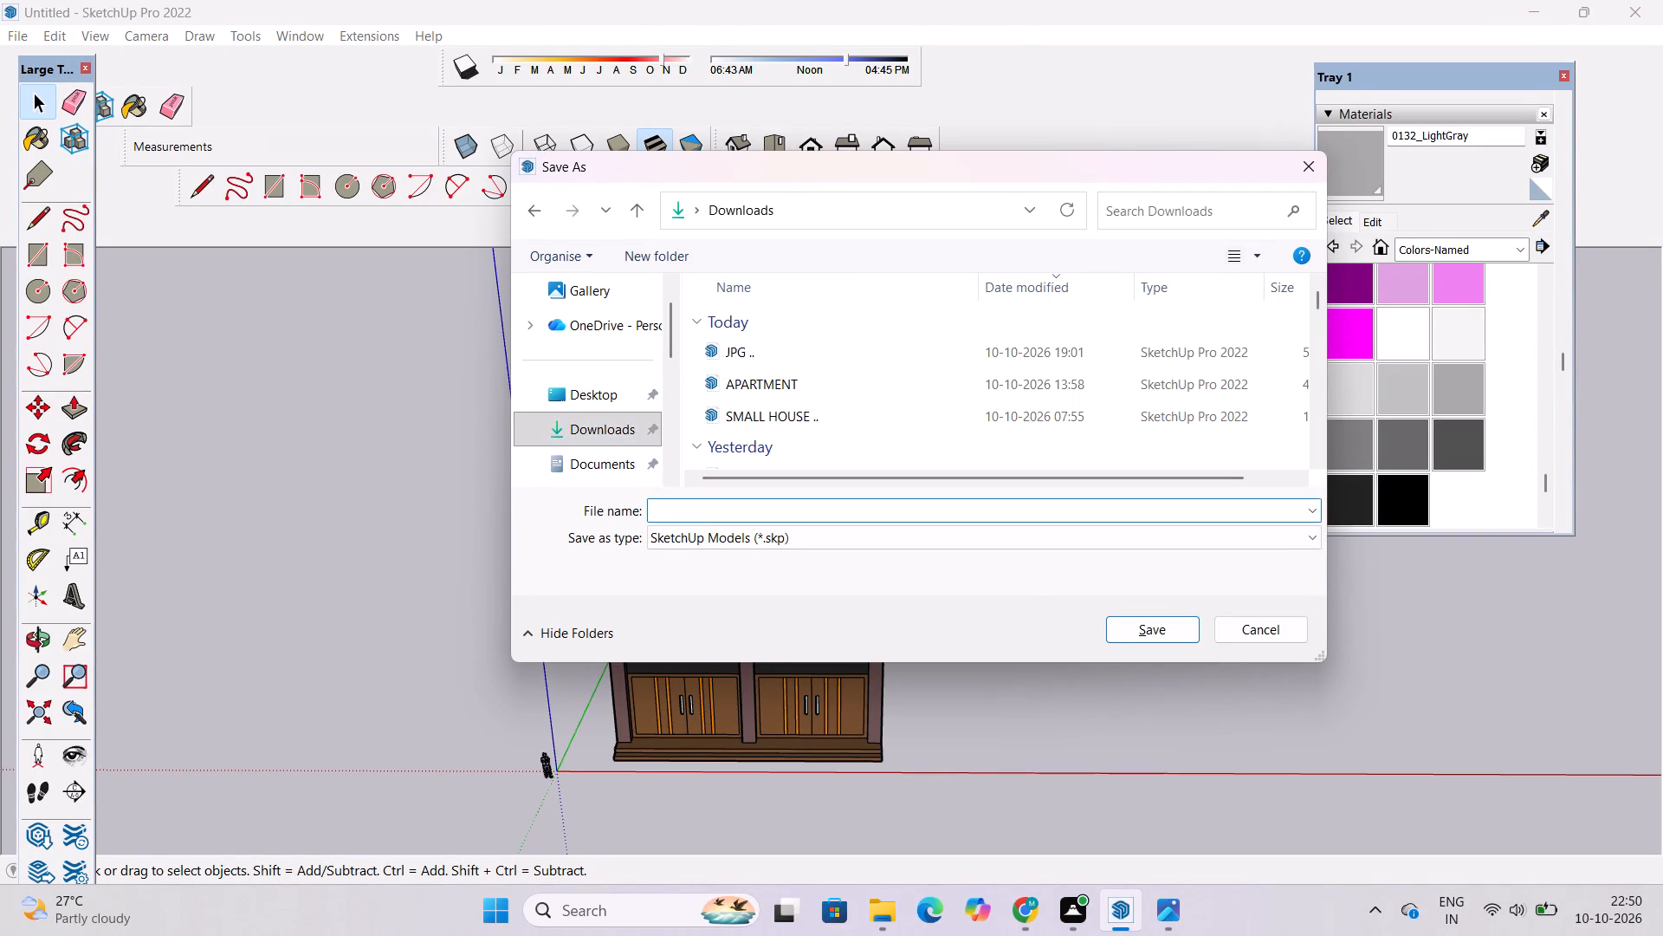
text(MO)
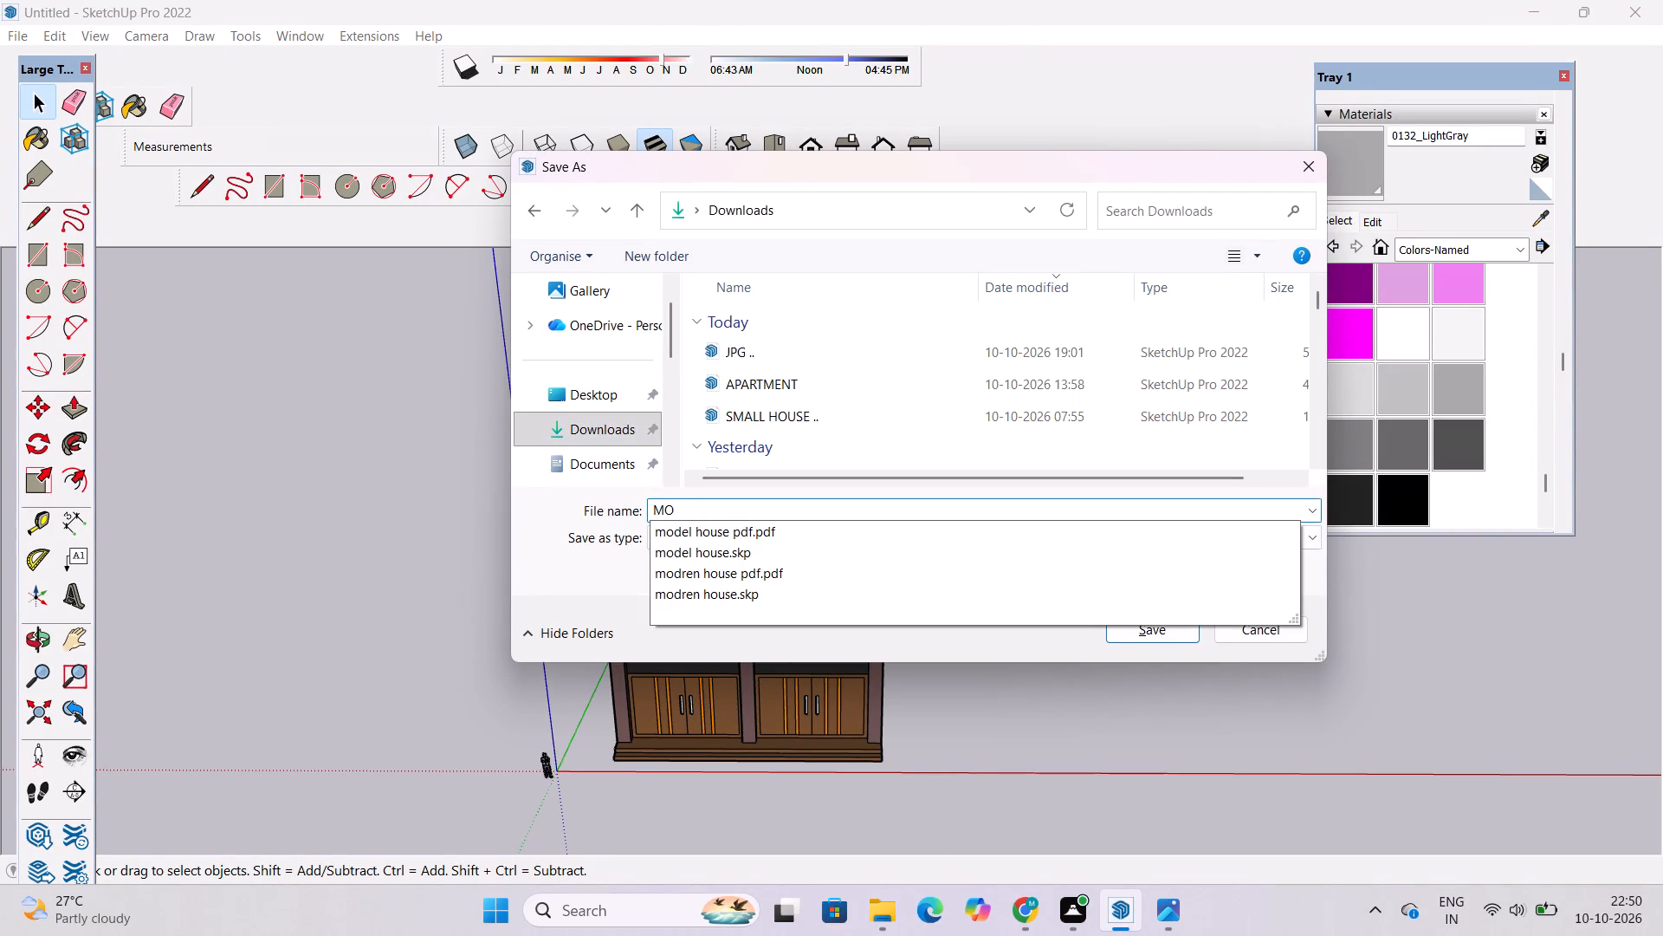
text(DREN)
key(space)
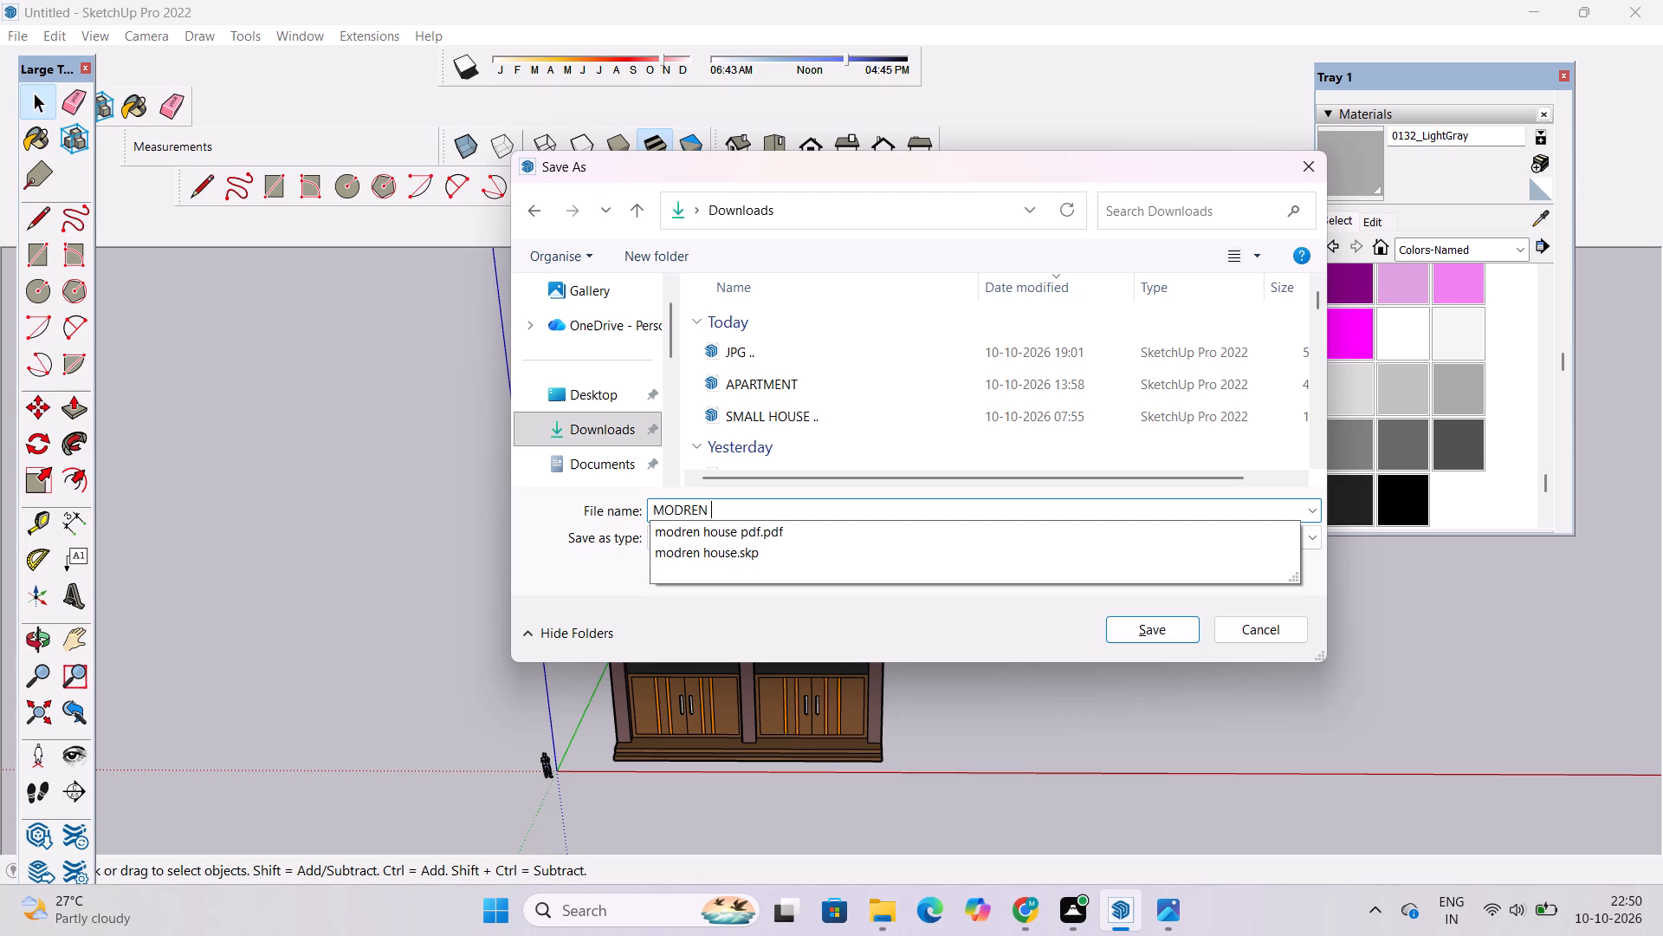
text(HOUSE)
key(space)
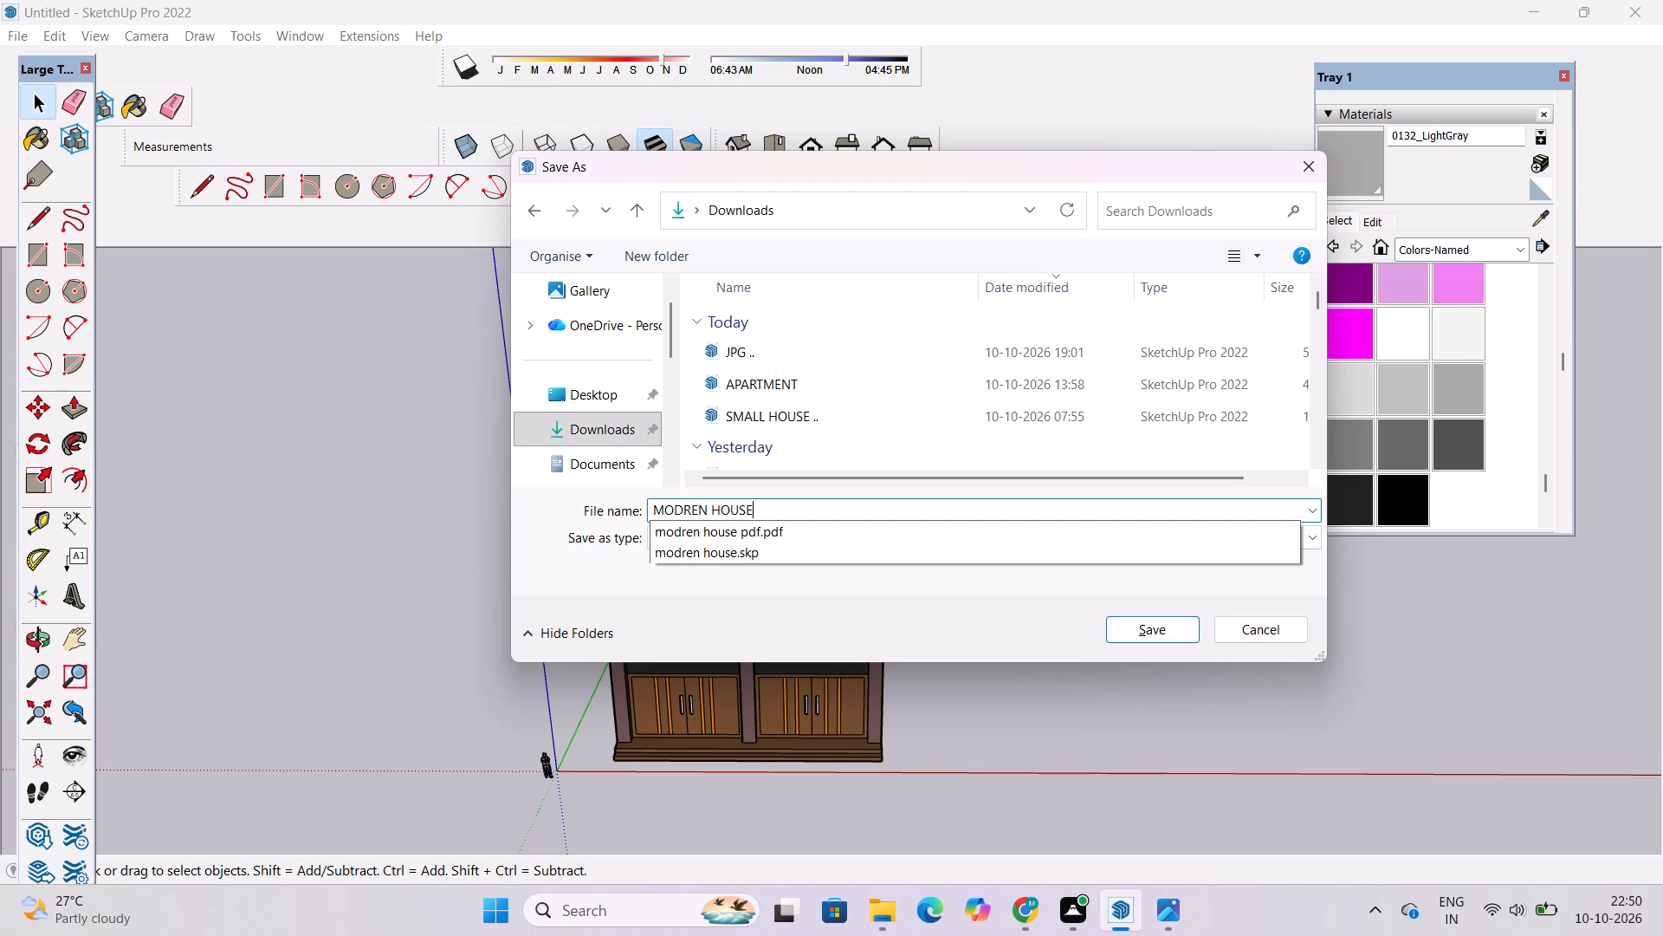
text(...)
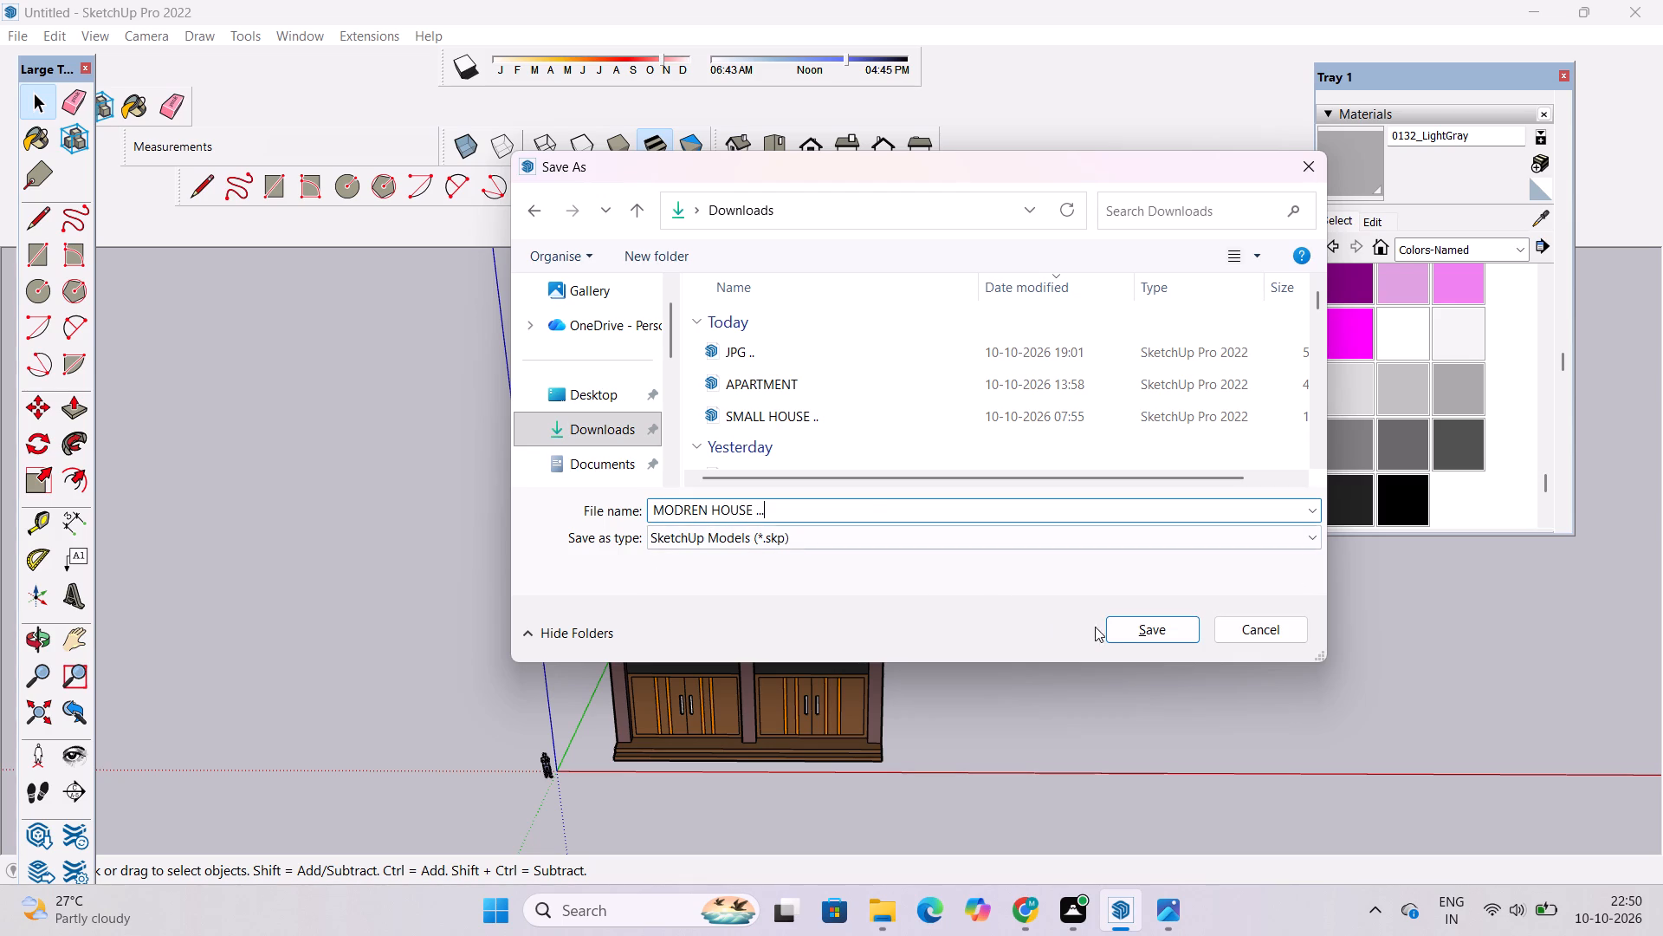
click(1123, 628)
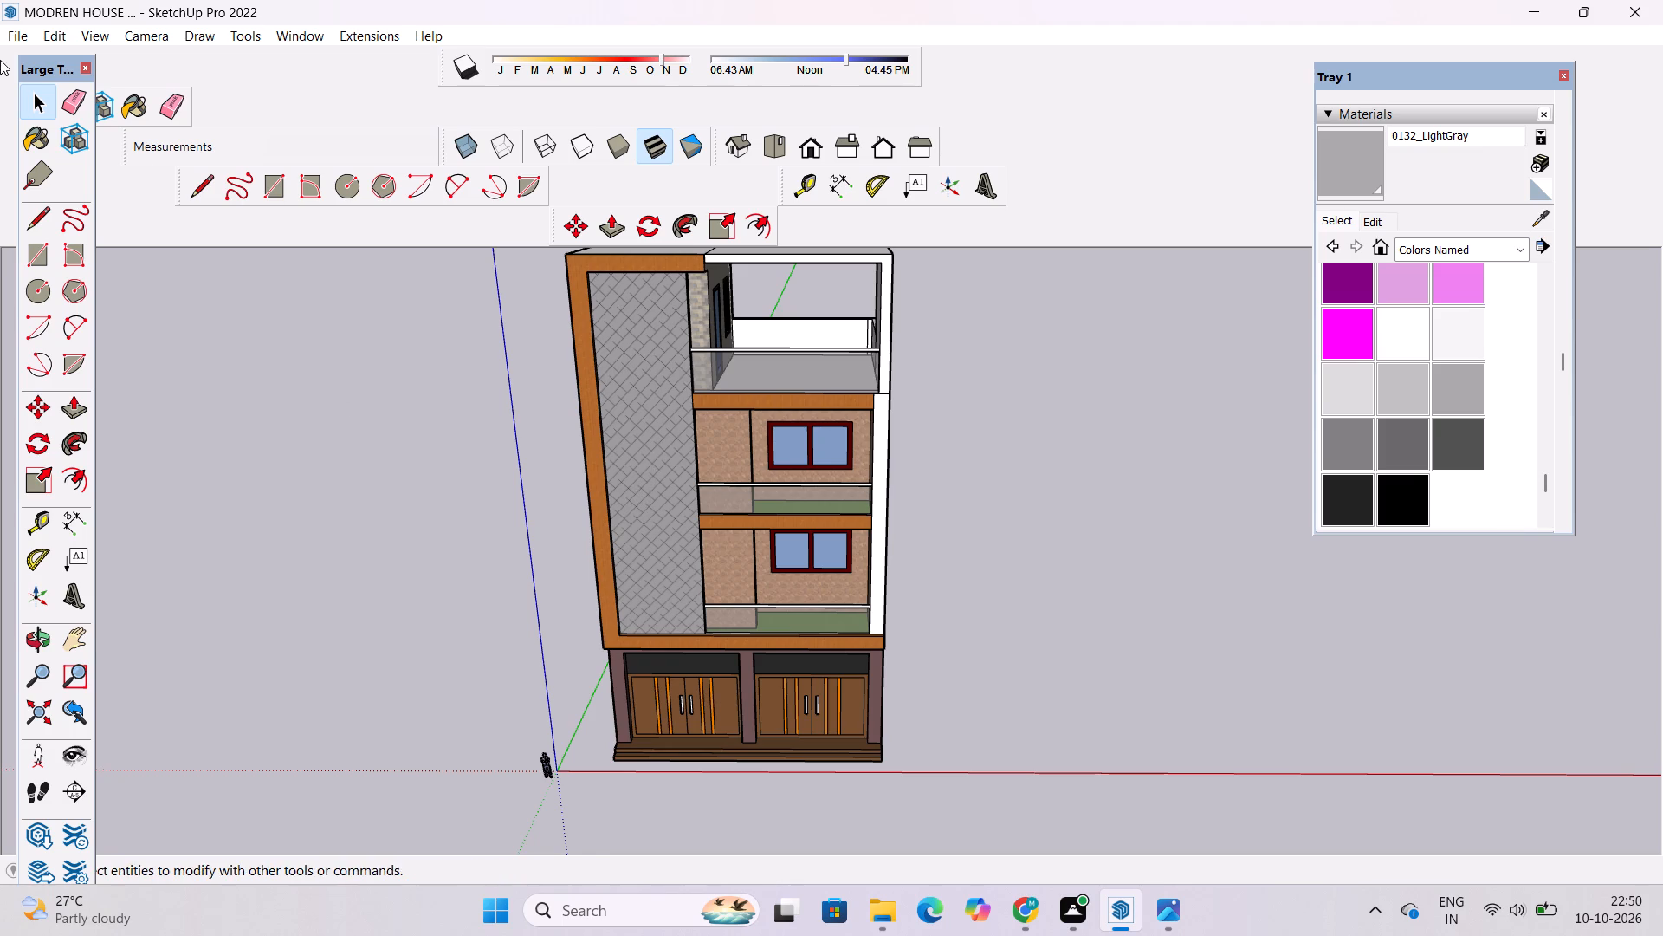
Export the current front view as a 2D graphic PDF named "MODREN HOUSE .. PDF" in the Downloads folder.
click(29, 33)
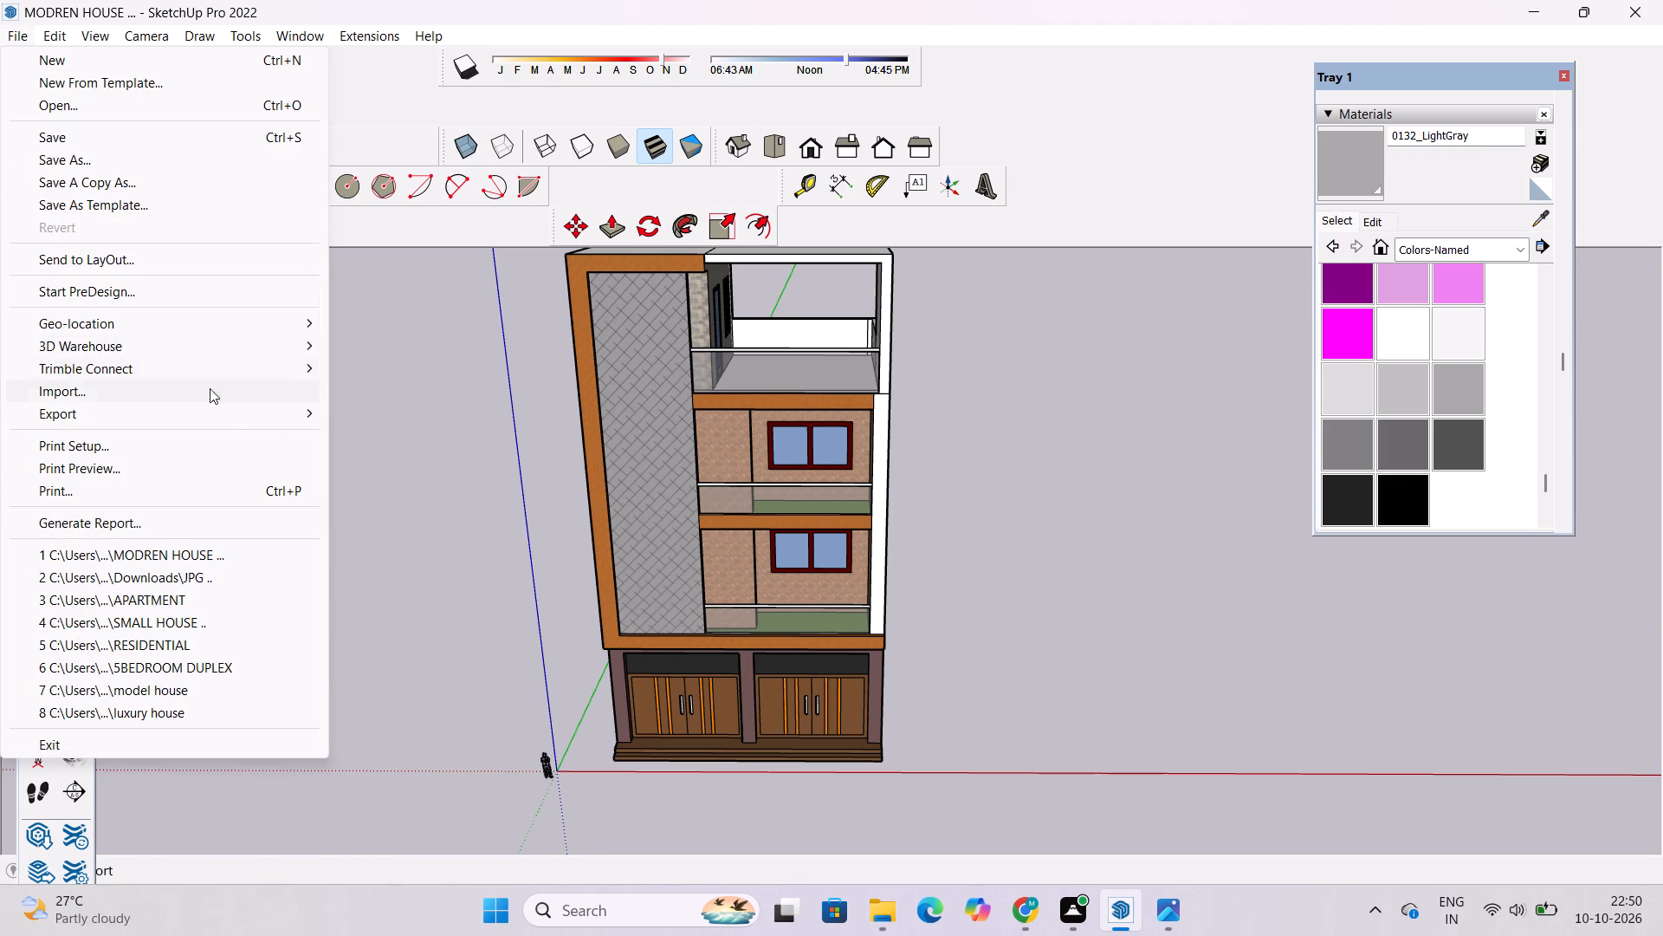
click(408, 432)
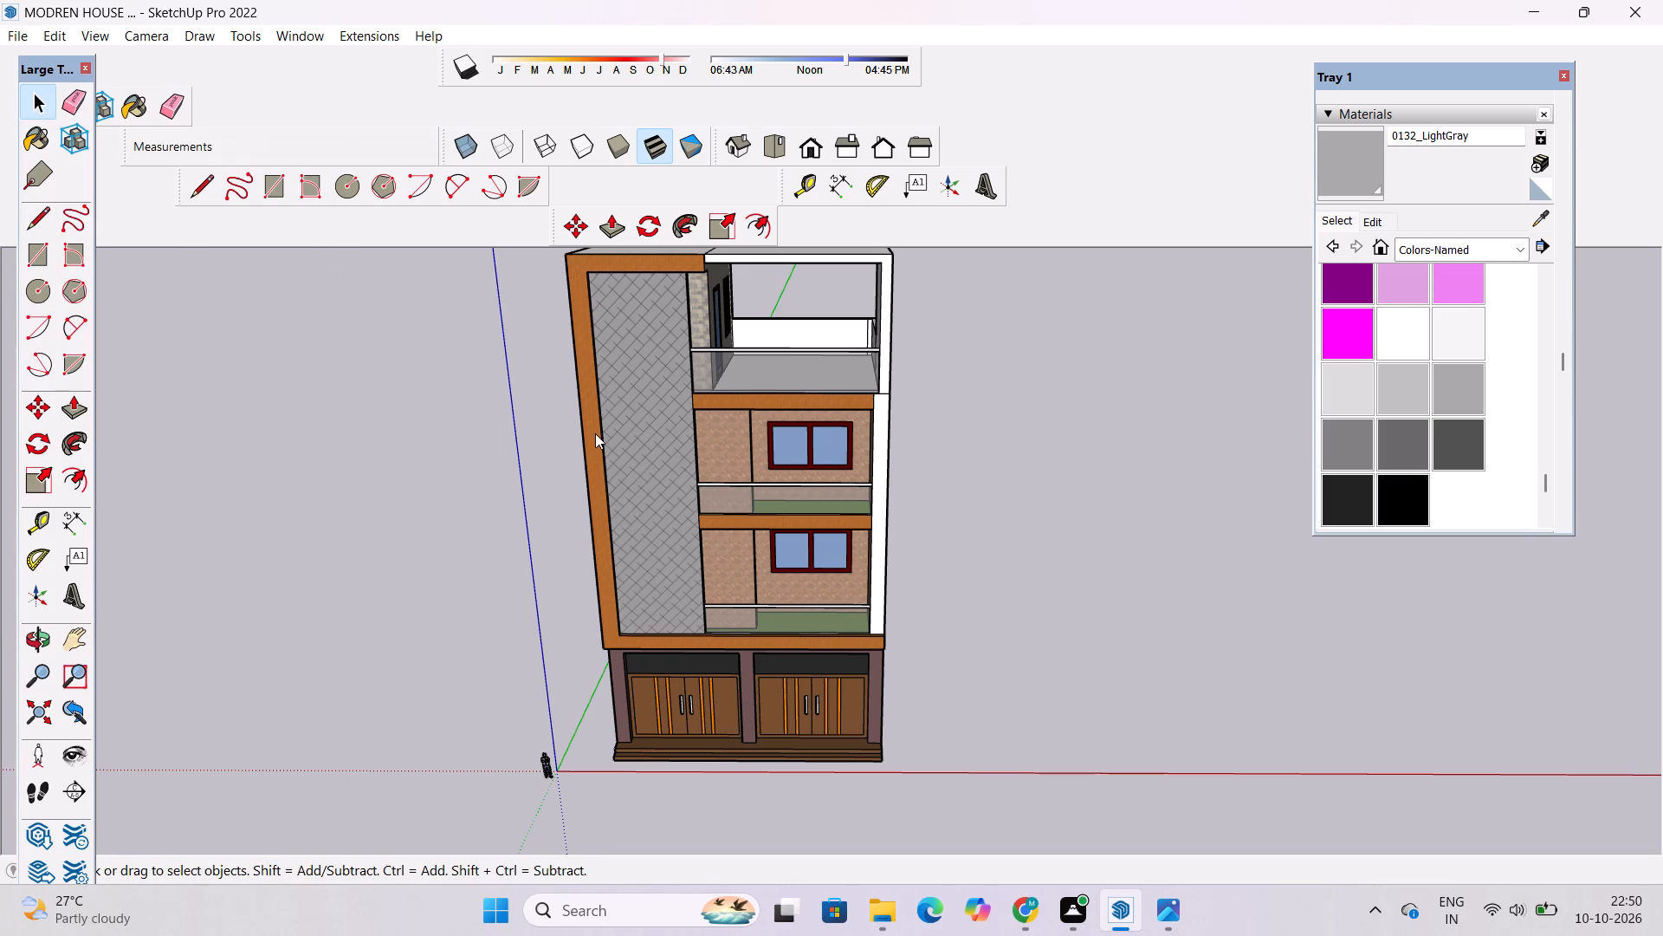
click(605, 484)
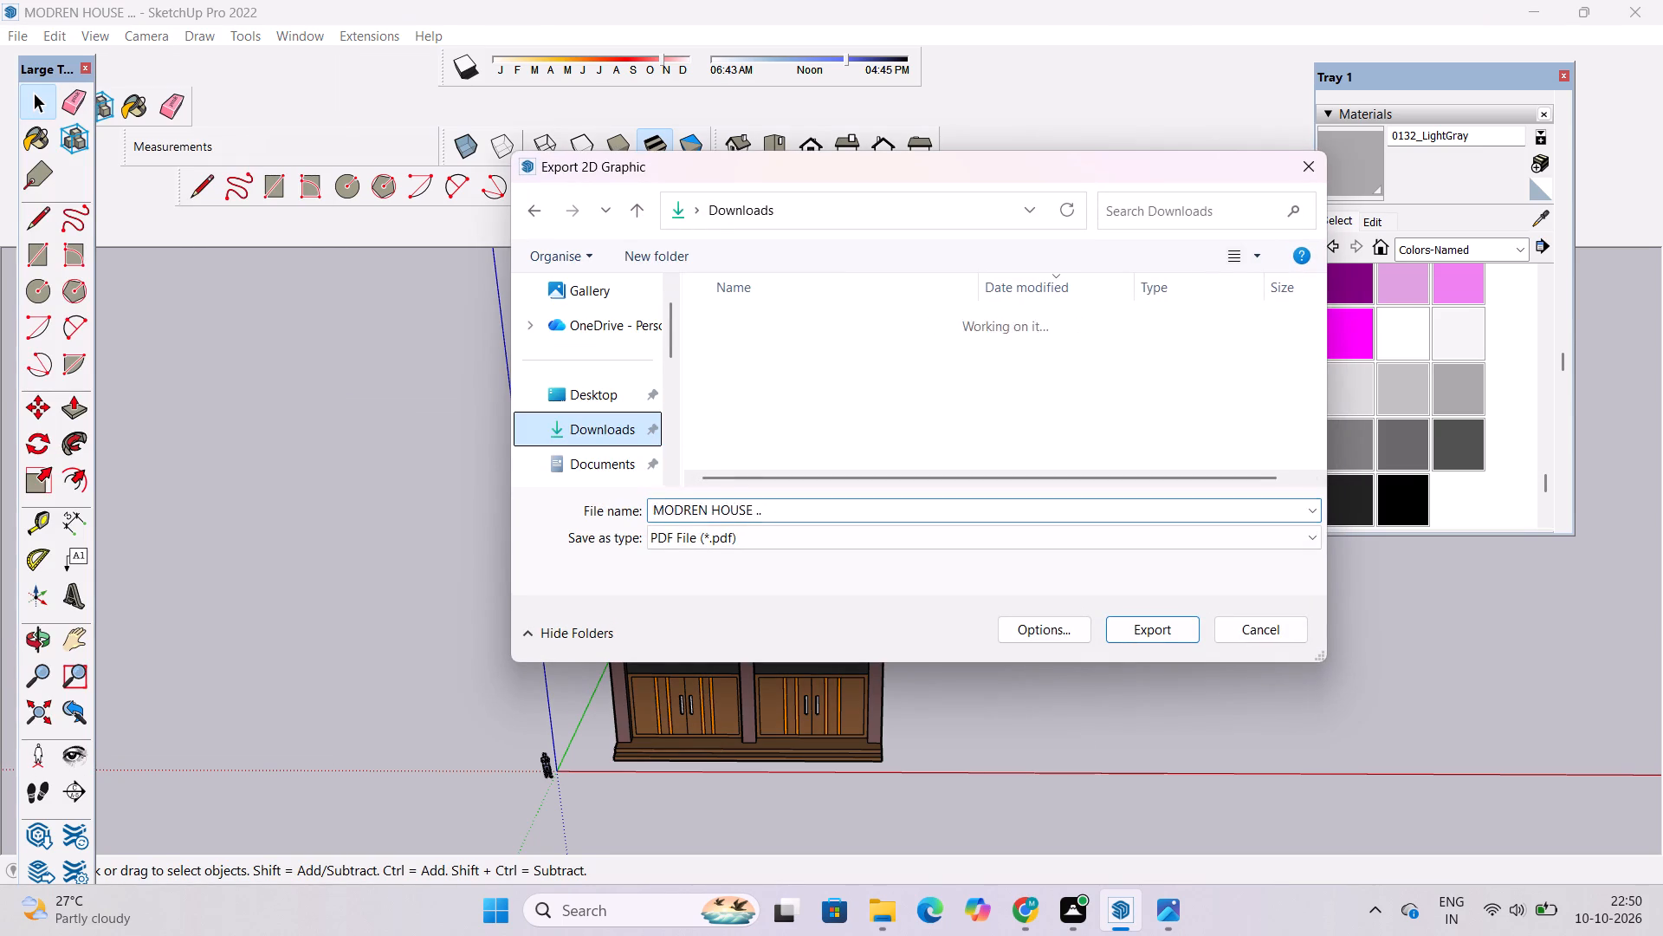
double_click(767, 510)
click(775, 518)
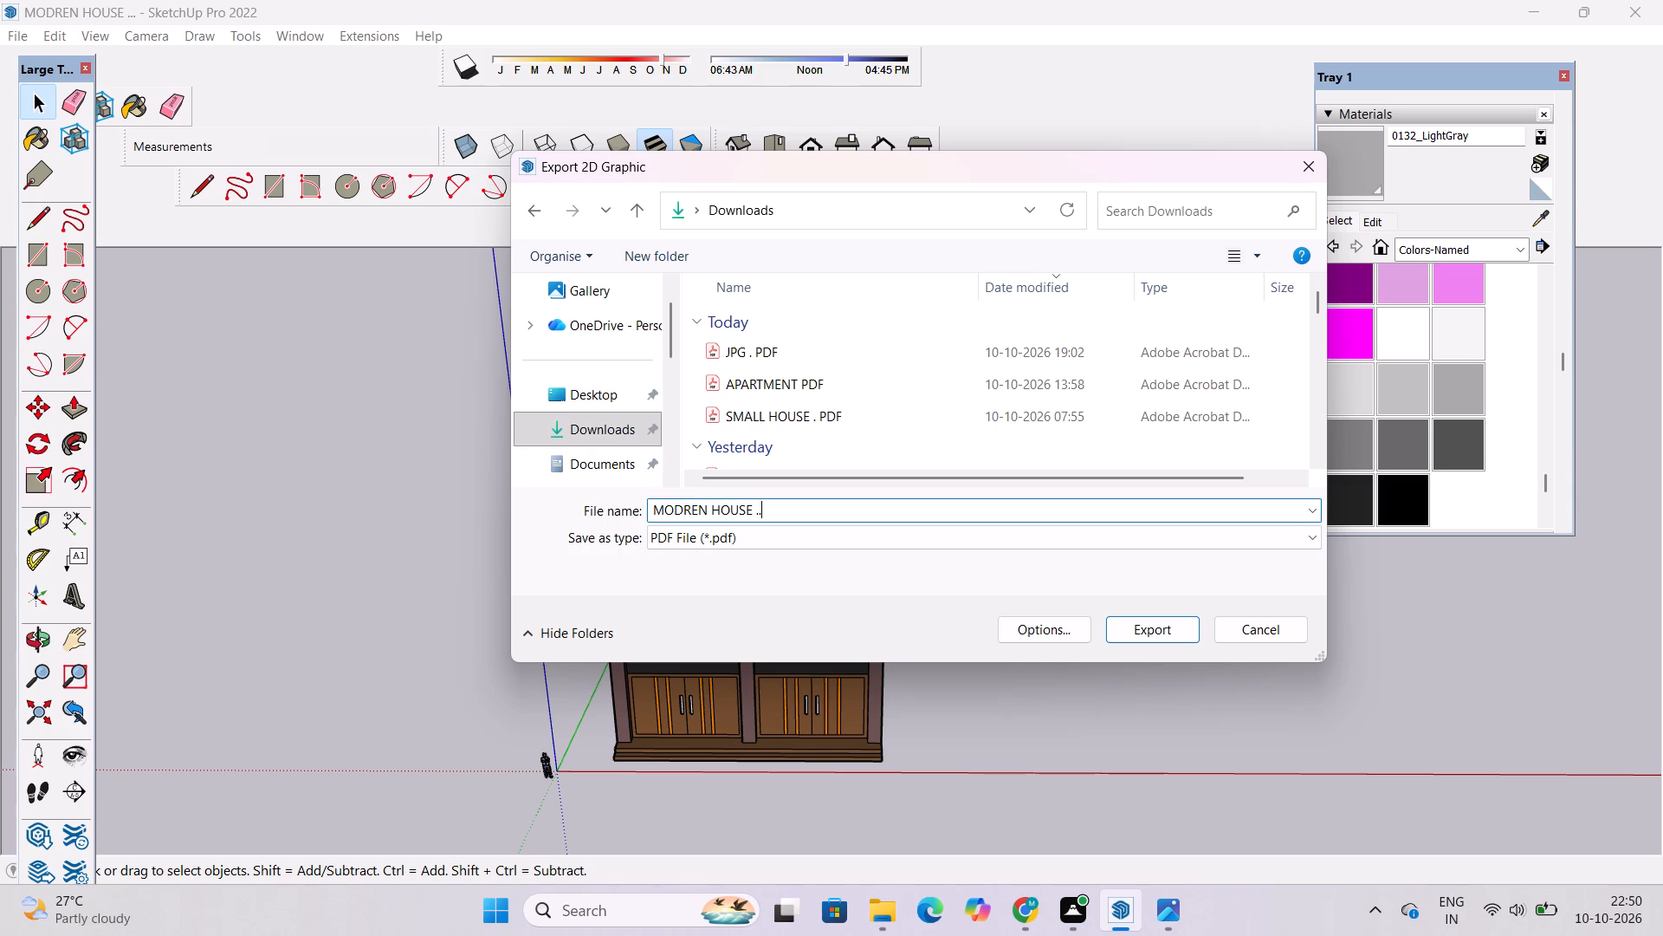
key(space)
text(PDF)
click(1142, 636)
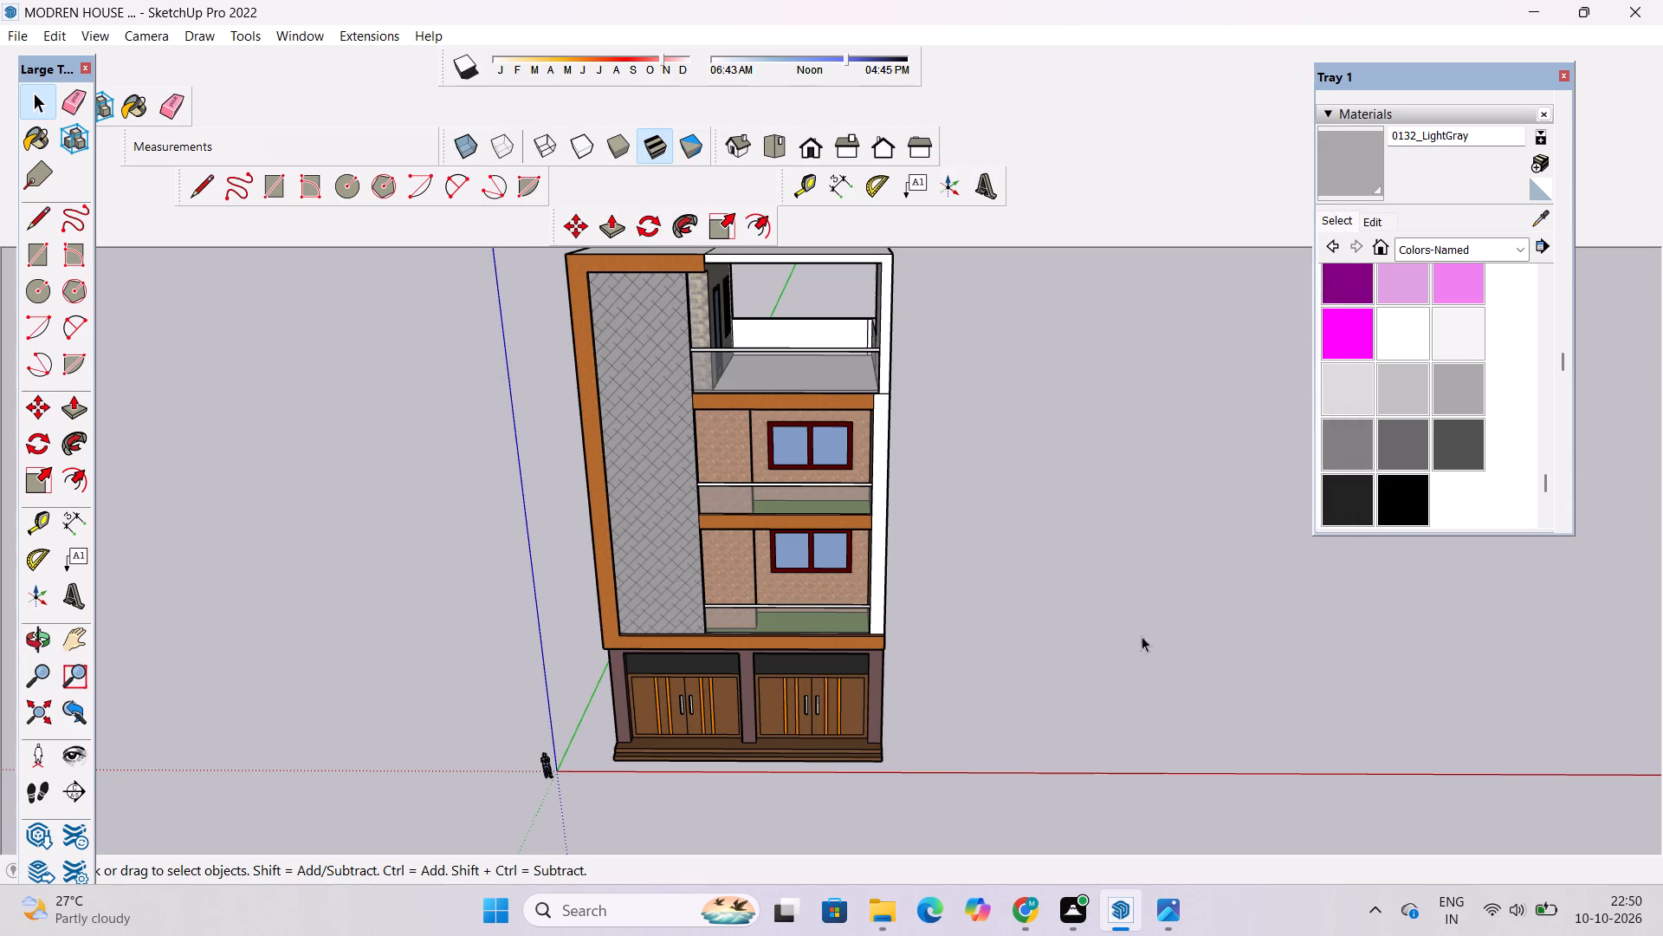